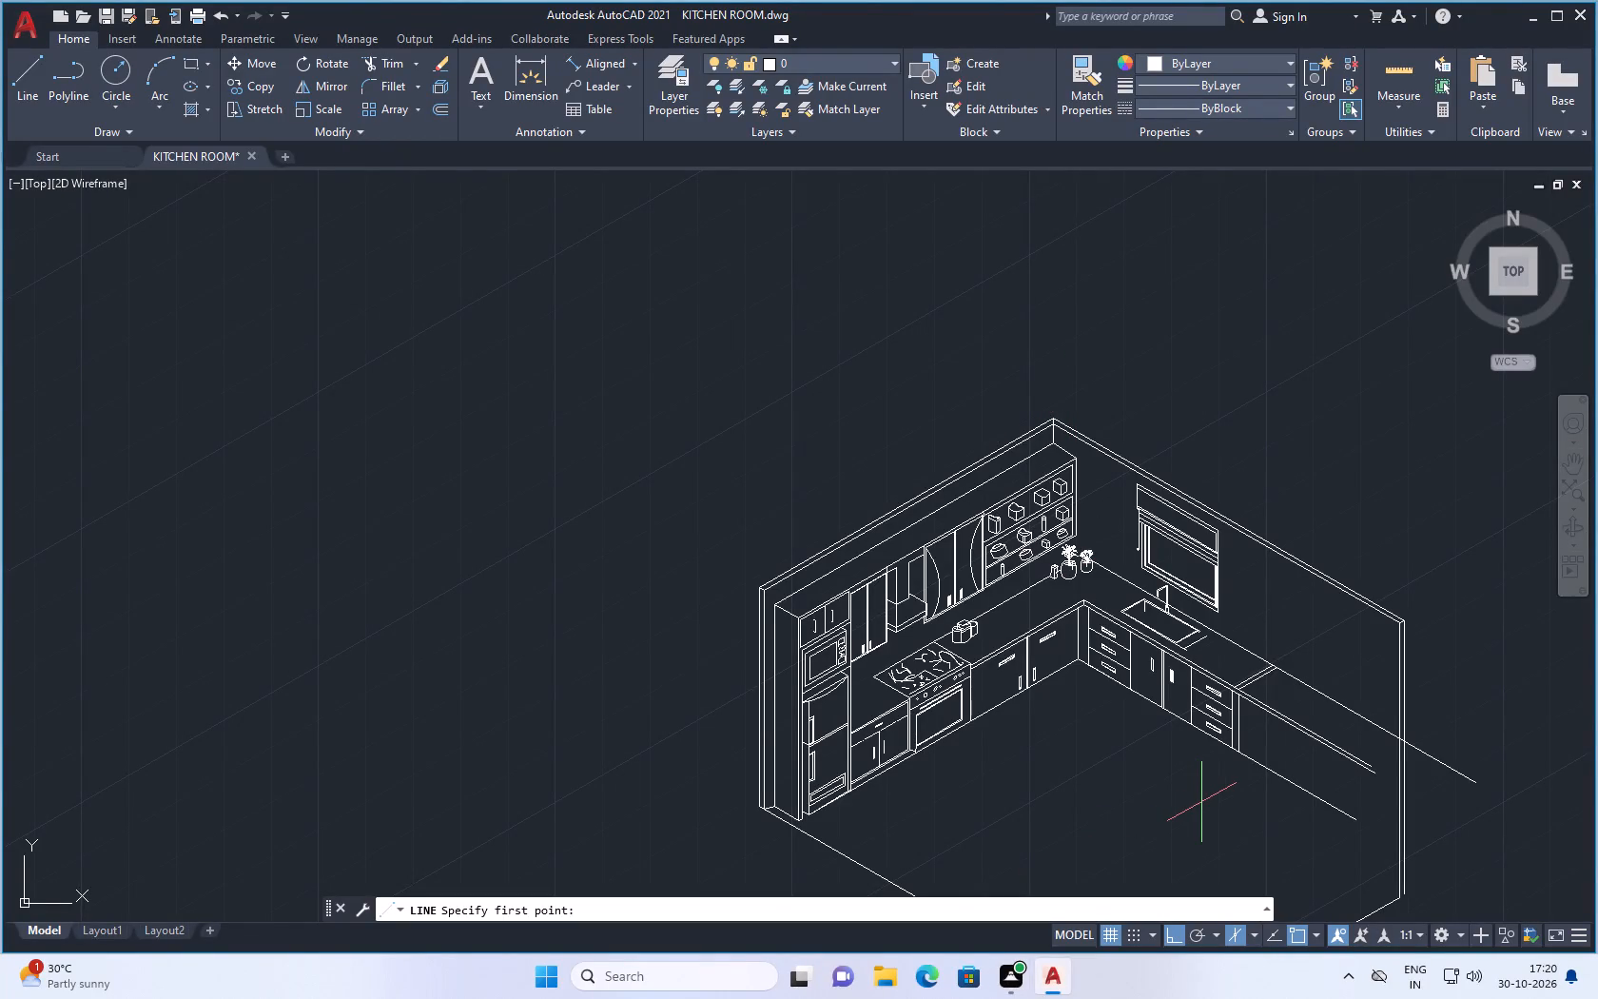
# Draw an open U-shaped outline on the countertop beyond the sink, with two vertical sides, the second about 9 units, and a base parallel to the wall.
pyautogui.scroll(-2, 1173, 836)
pyautogui.scroll(3, 1199, 797)
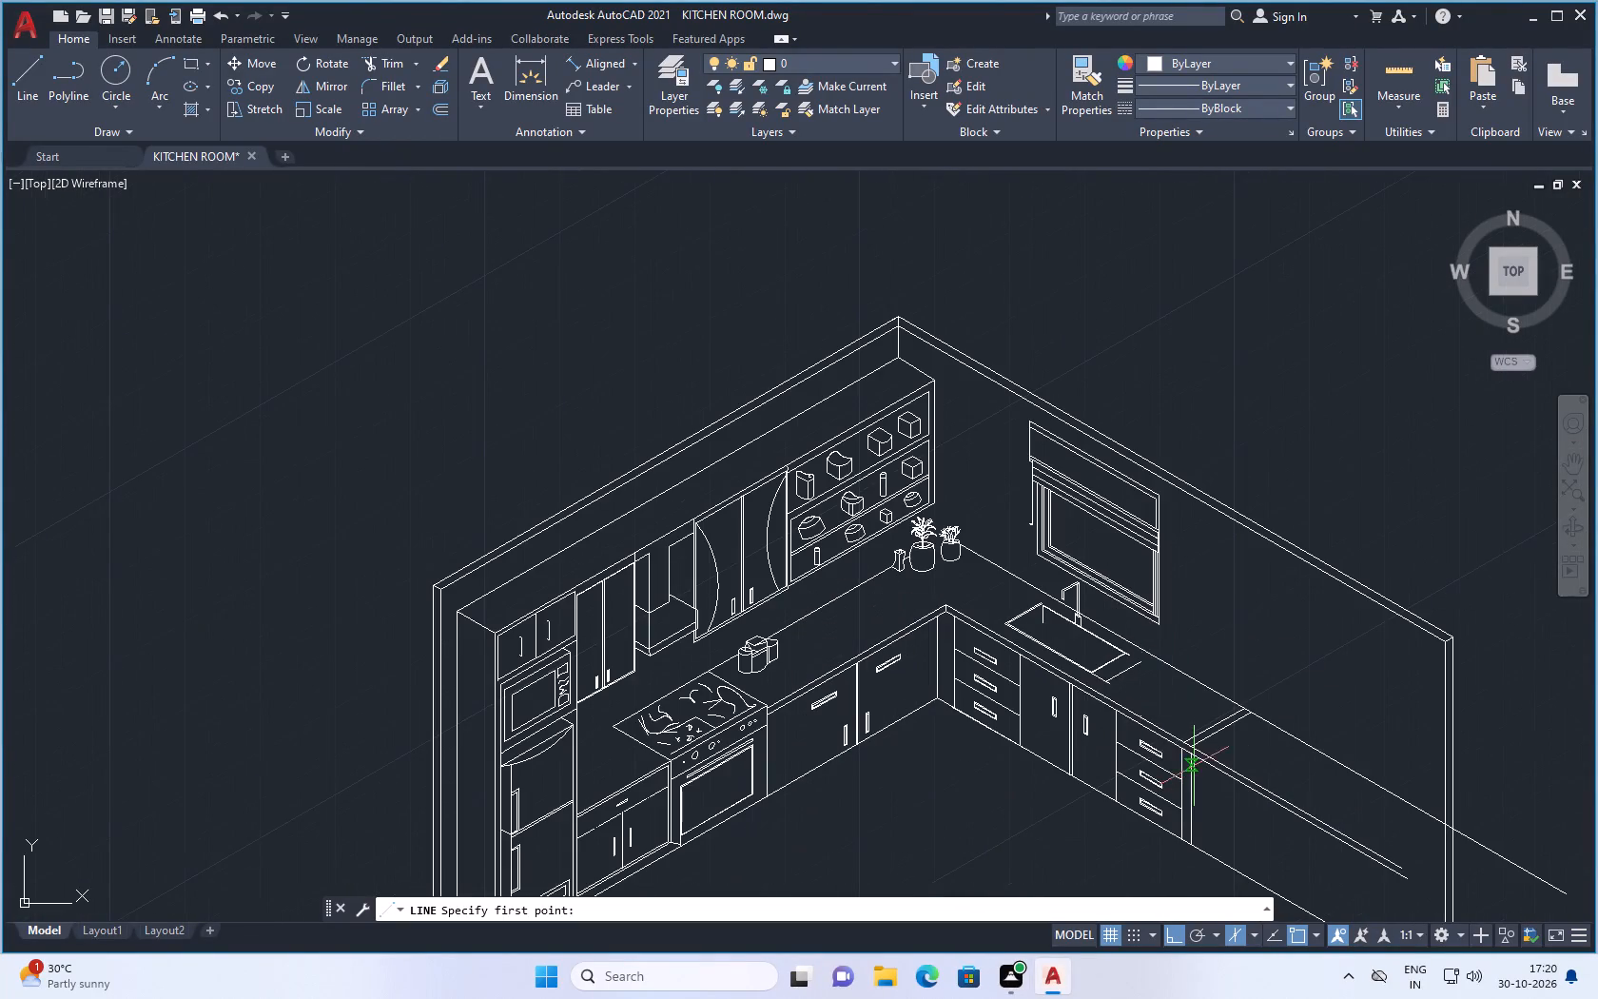
pyautogui.click(28, 75)
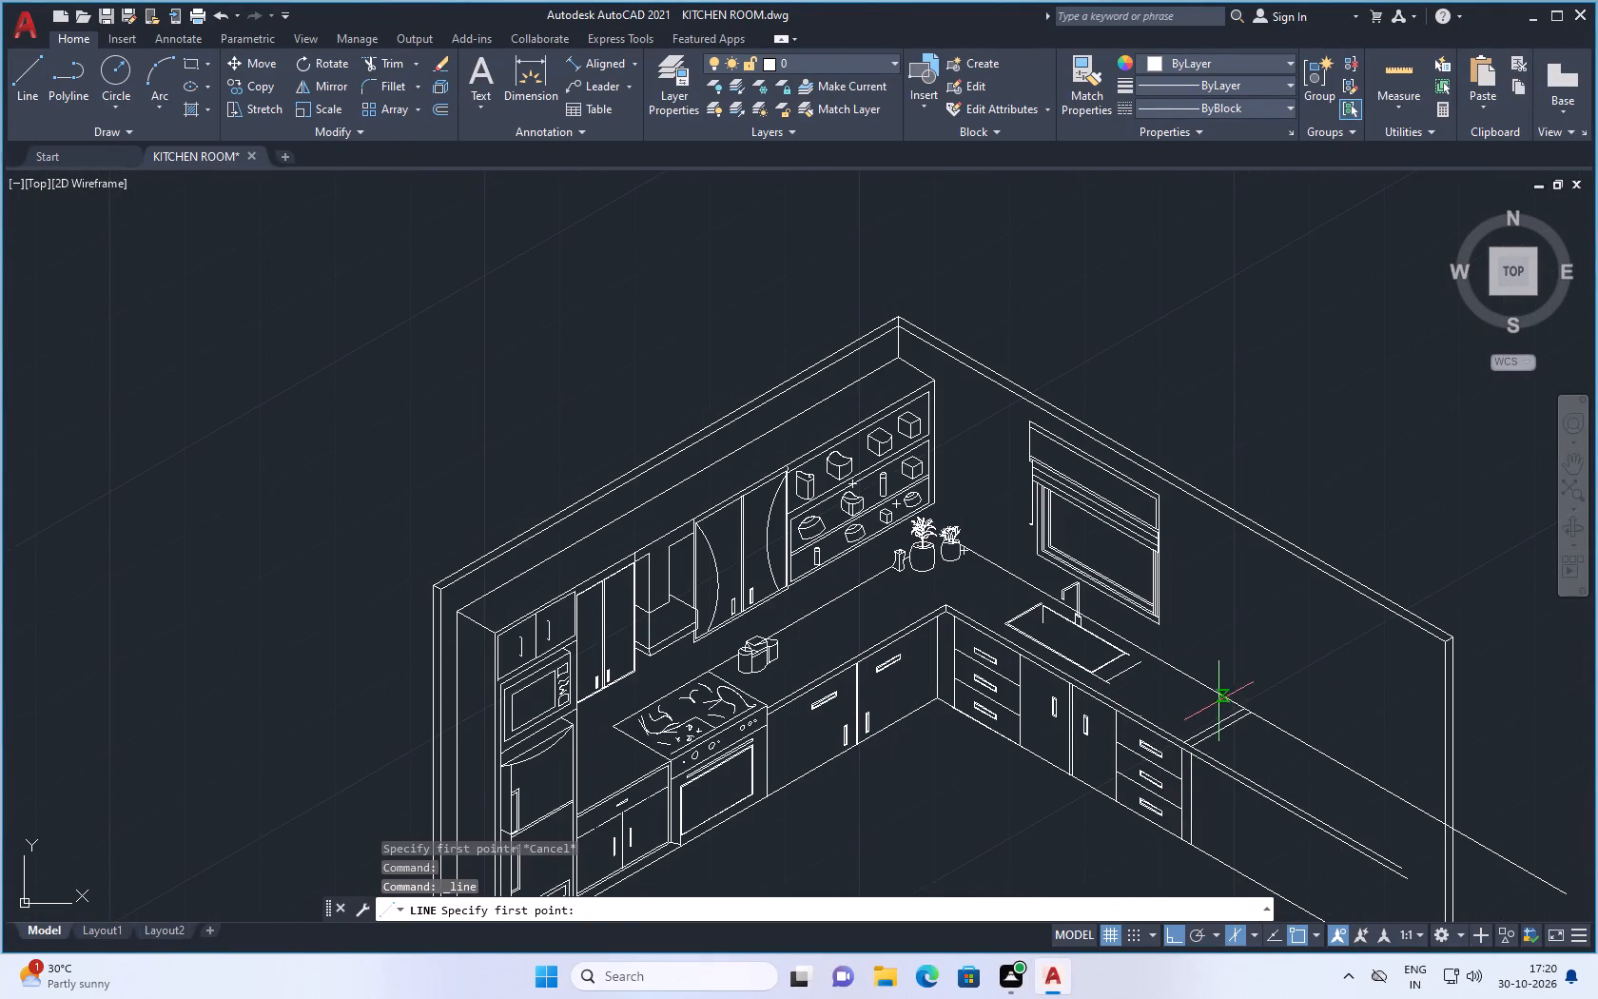
pyautogui.scroll(2, 1187, 737)
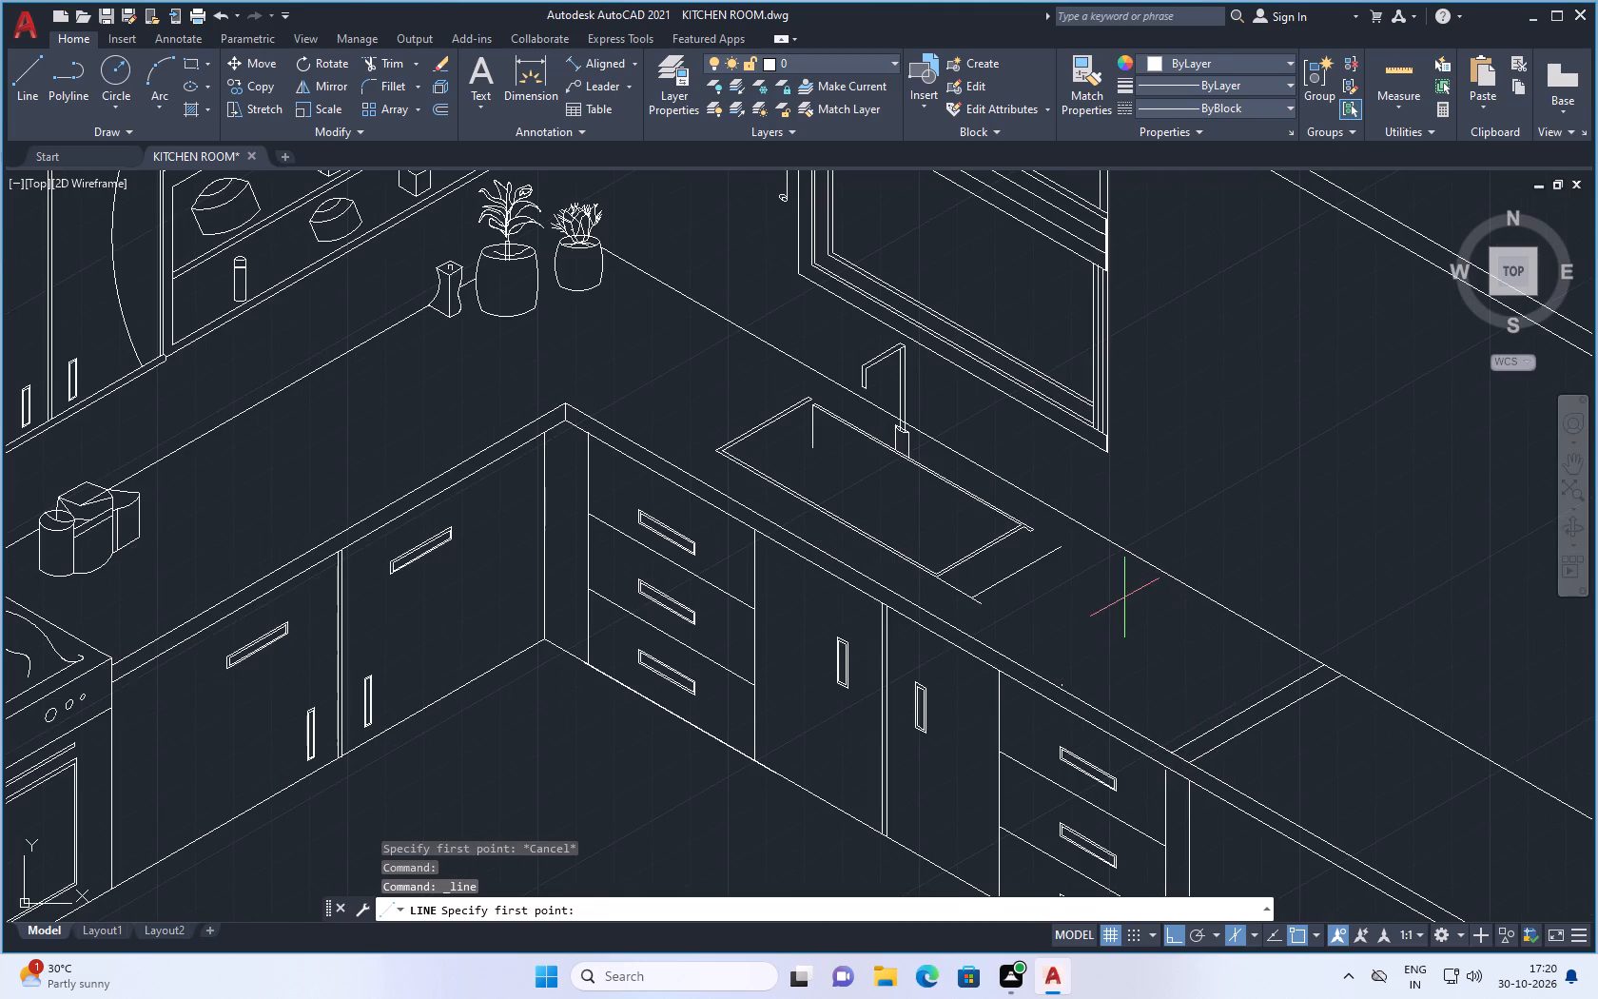
pyautogui.click(1124, 597)
pyautogui.click(1109, 646)
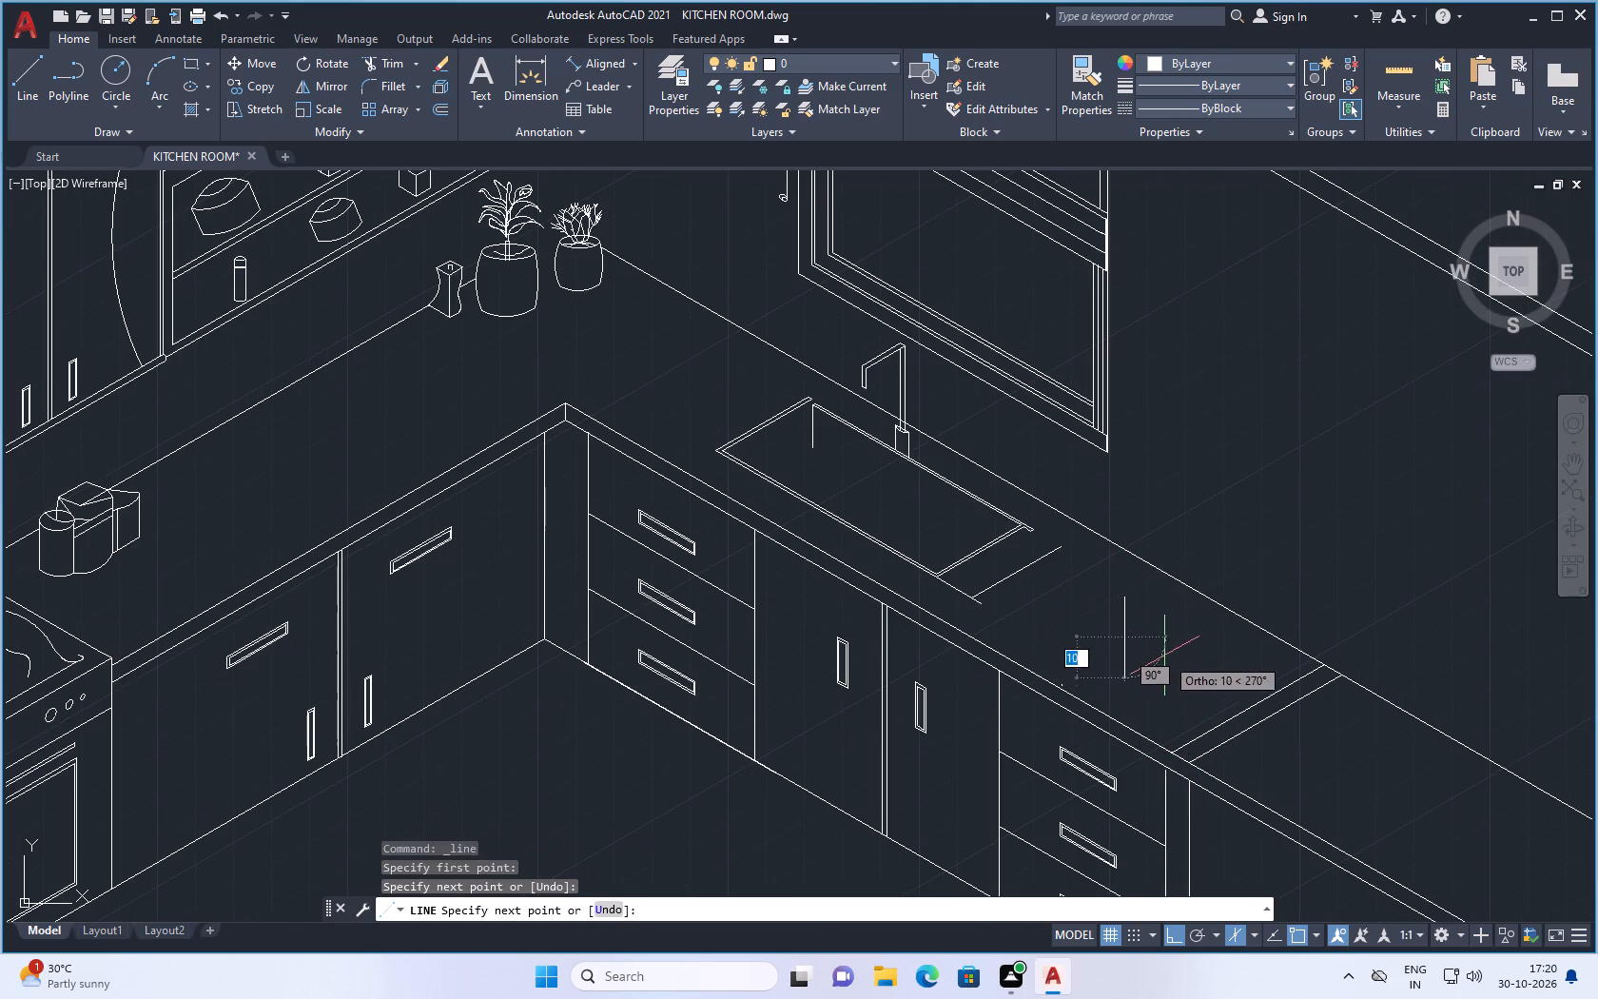
pyautogui.click(1253, 934)
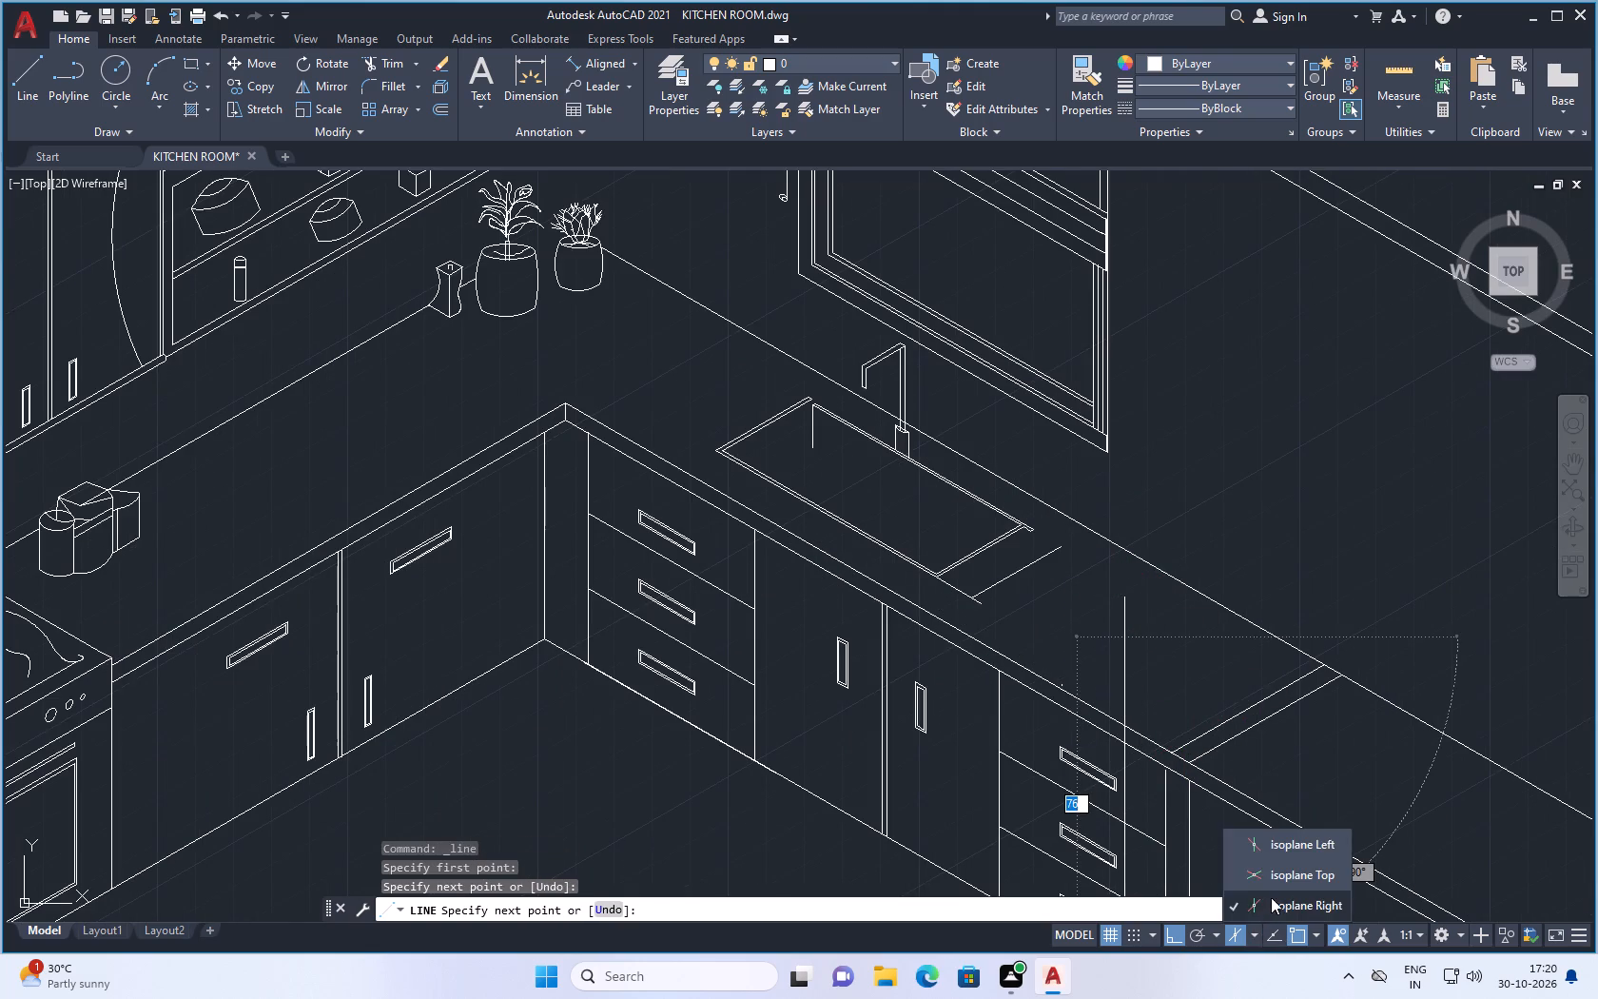
pyautogui.click(1278, 879)
pyautogui.scroll(1, 1149, 656)
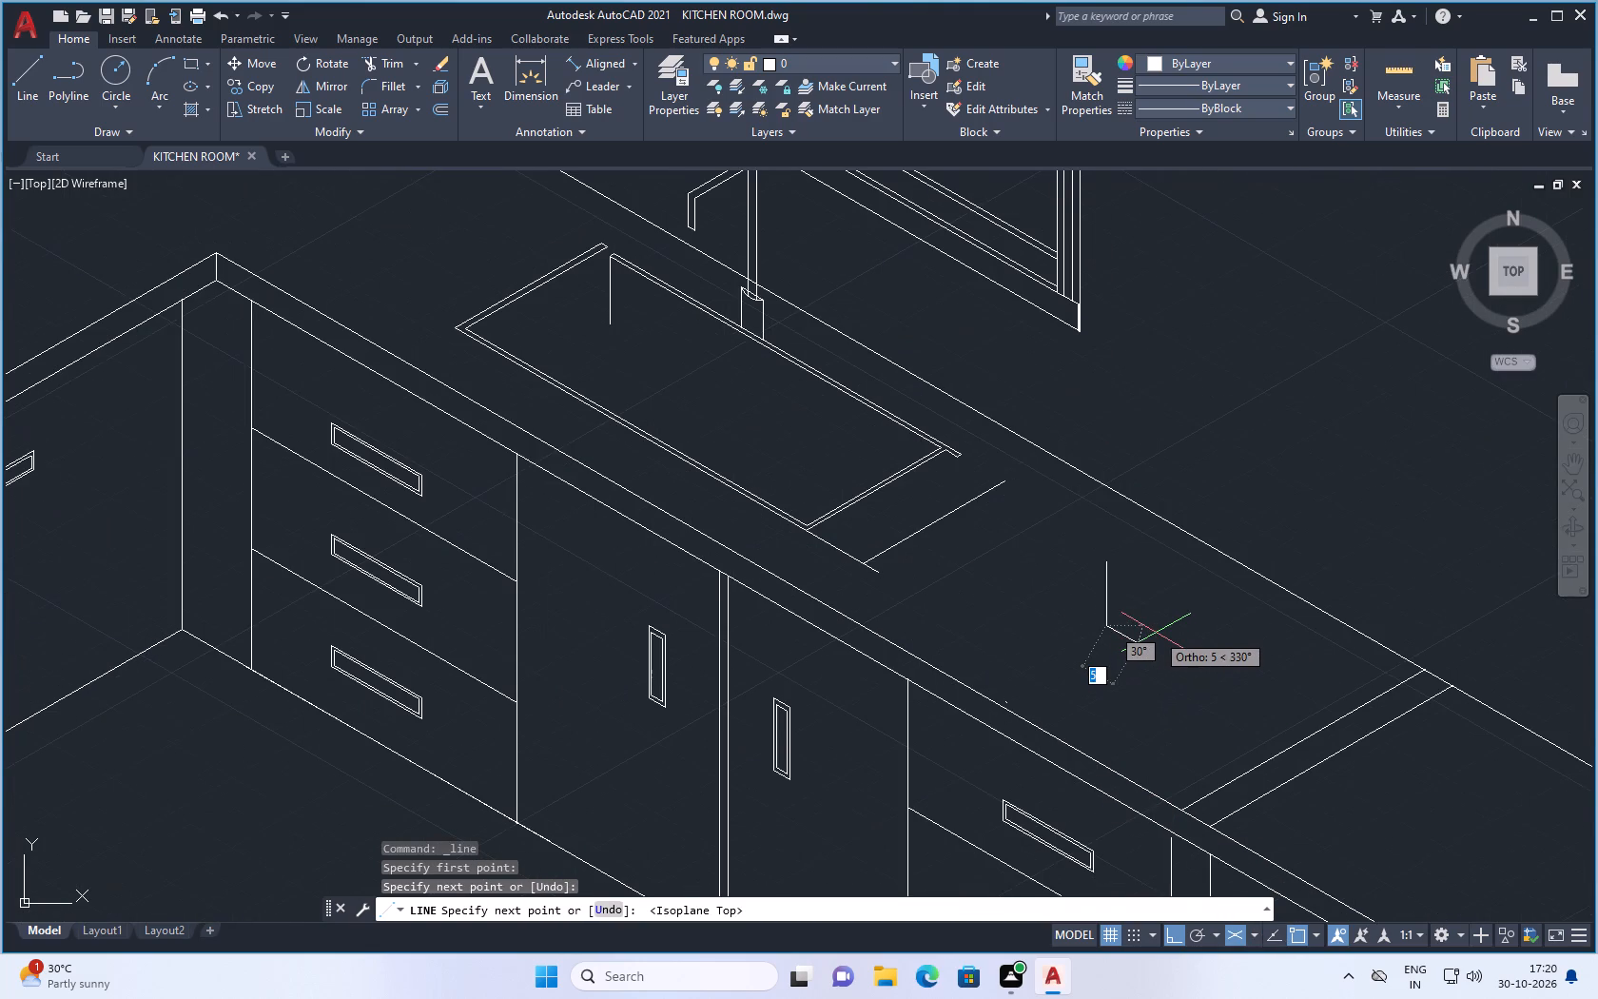
pyautogui.scroll(1, 1159, 647)
pyautogui.click(1164, 640)
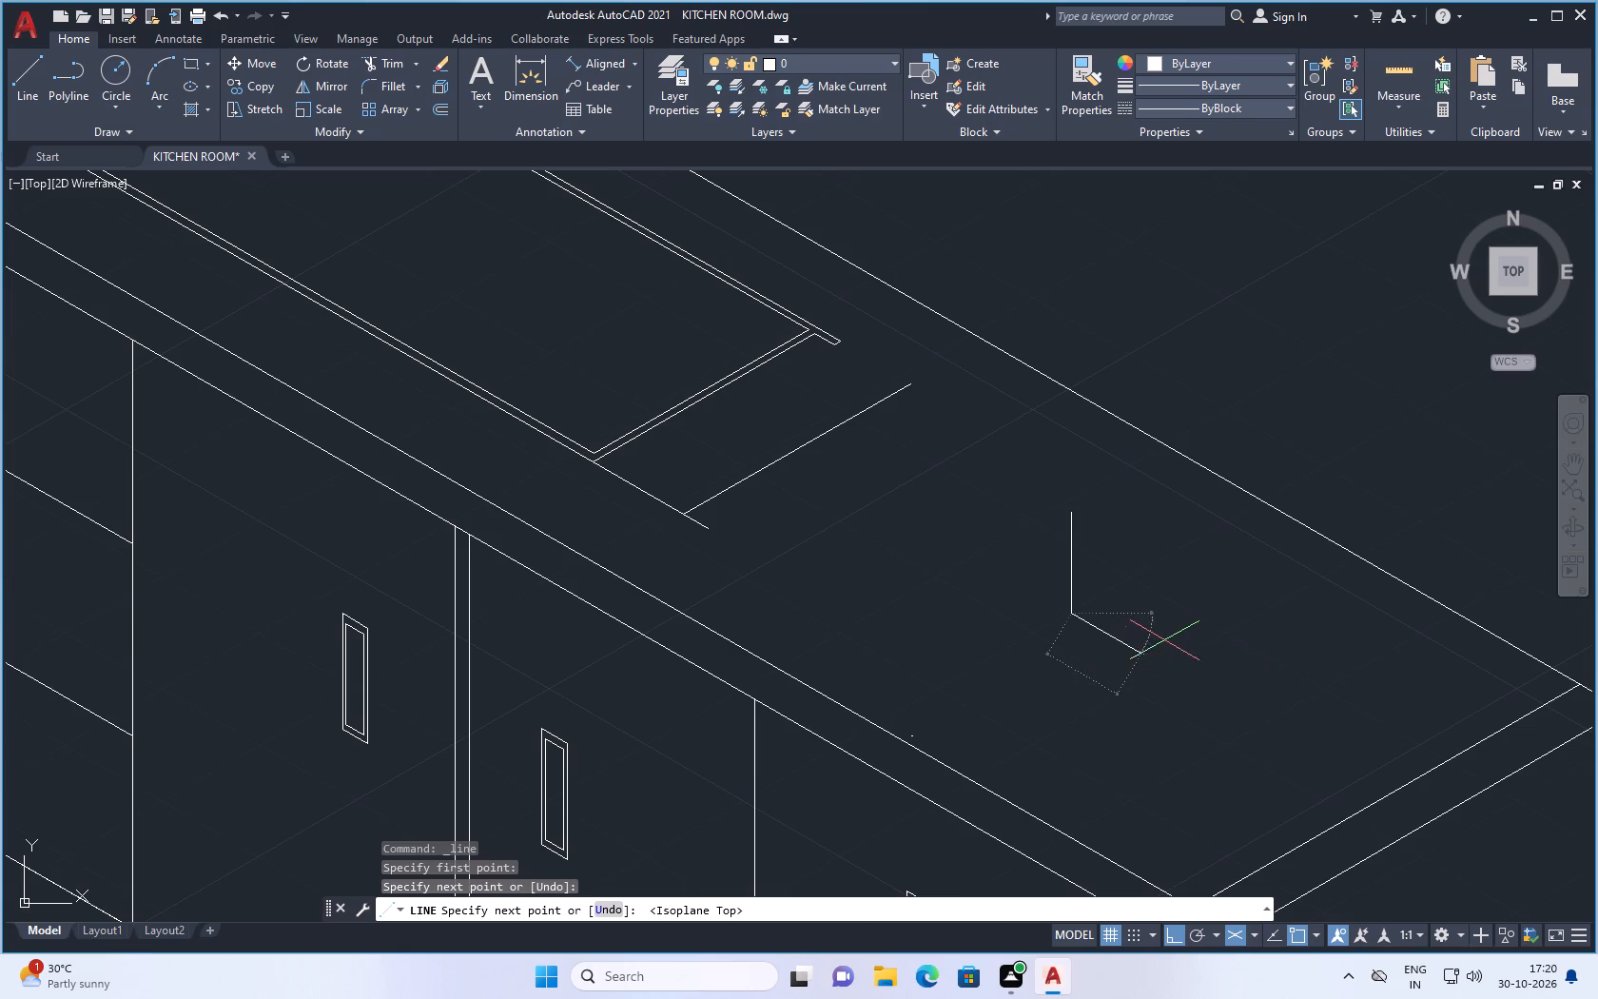
pyautogui.click(1255, 932)
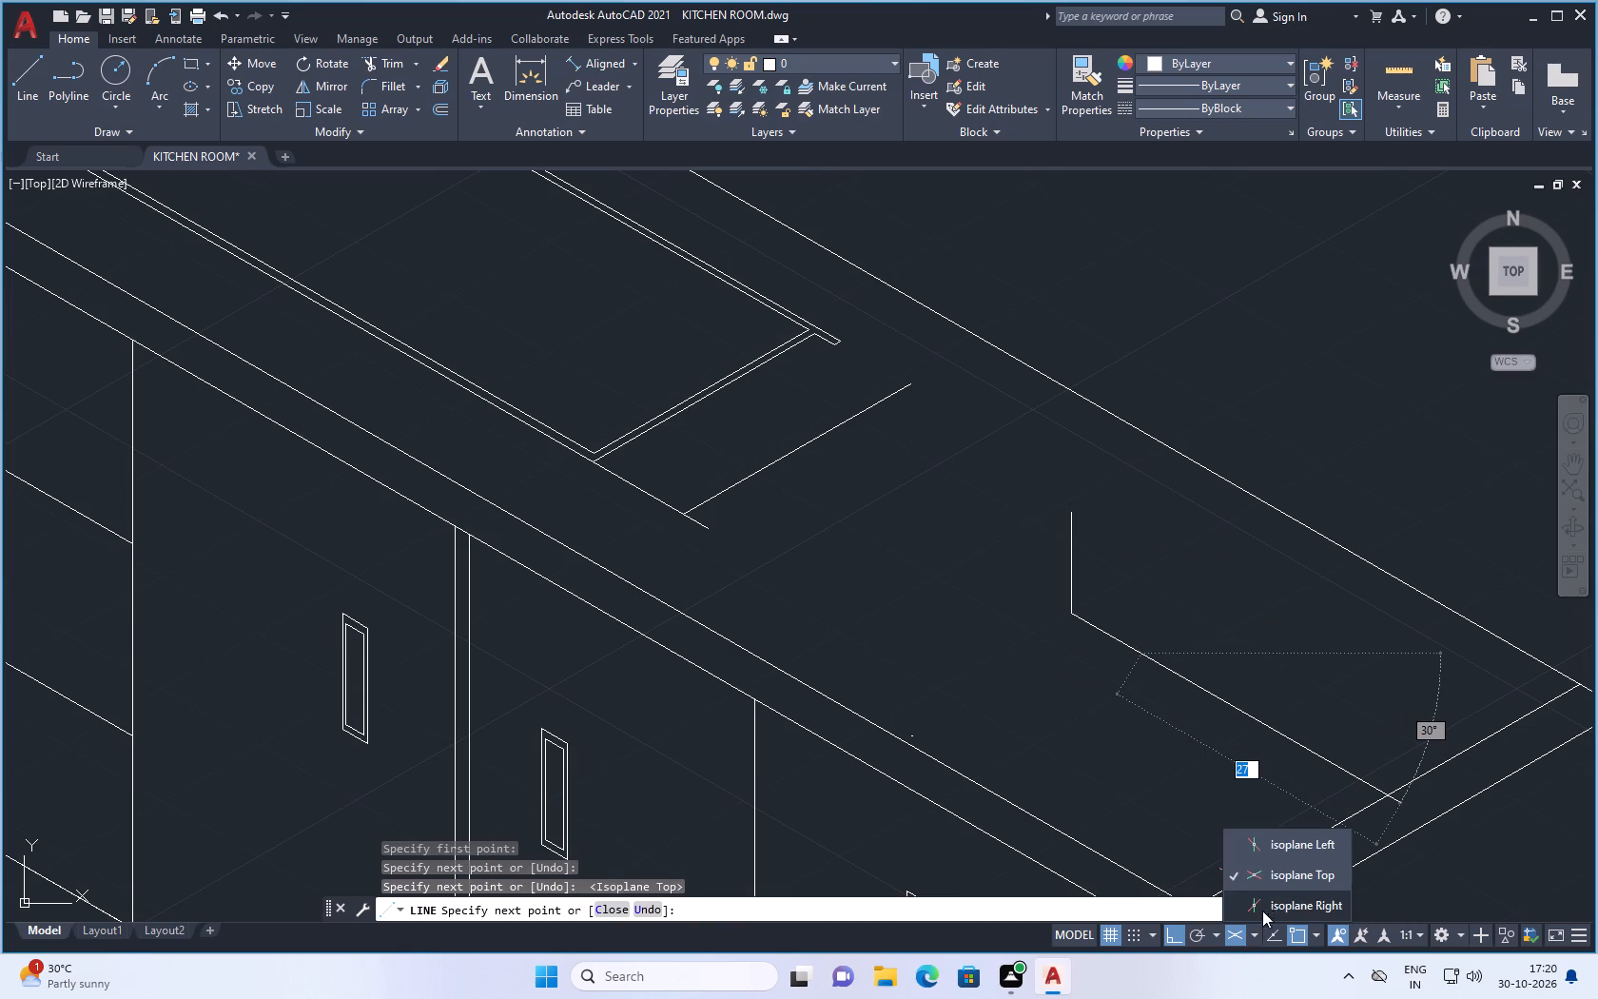
pyautogui.click(1274, 840)
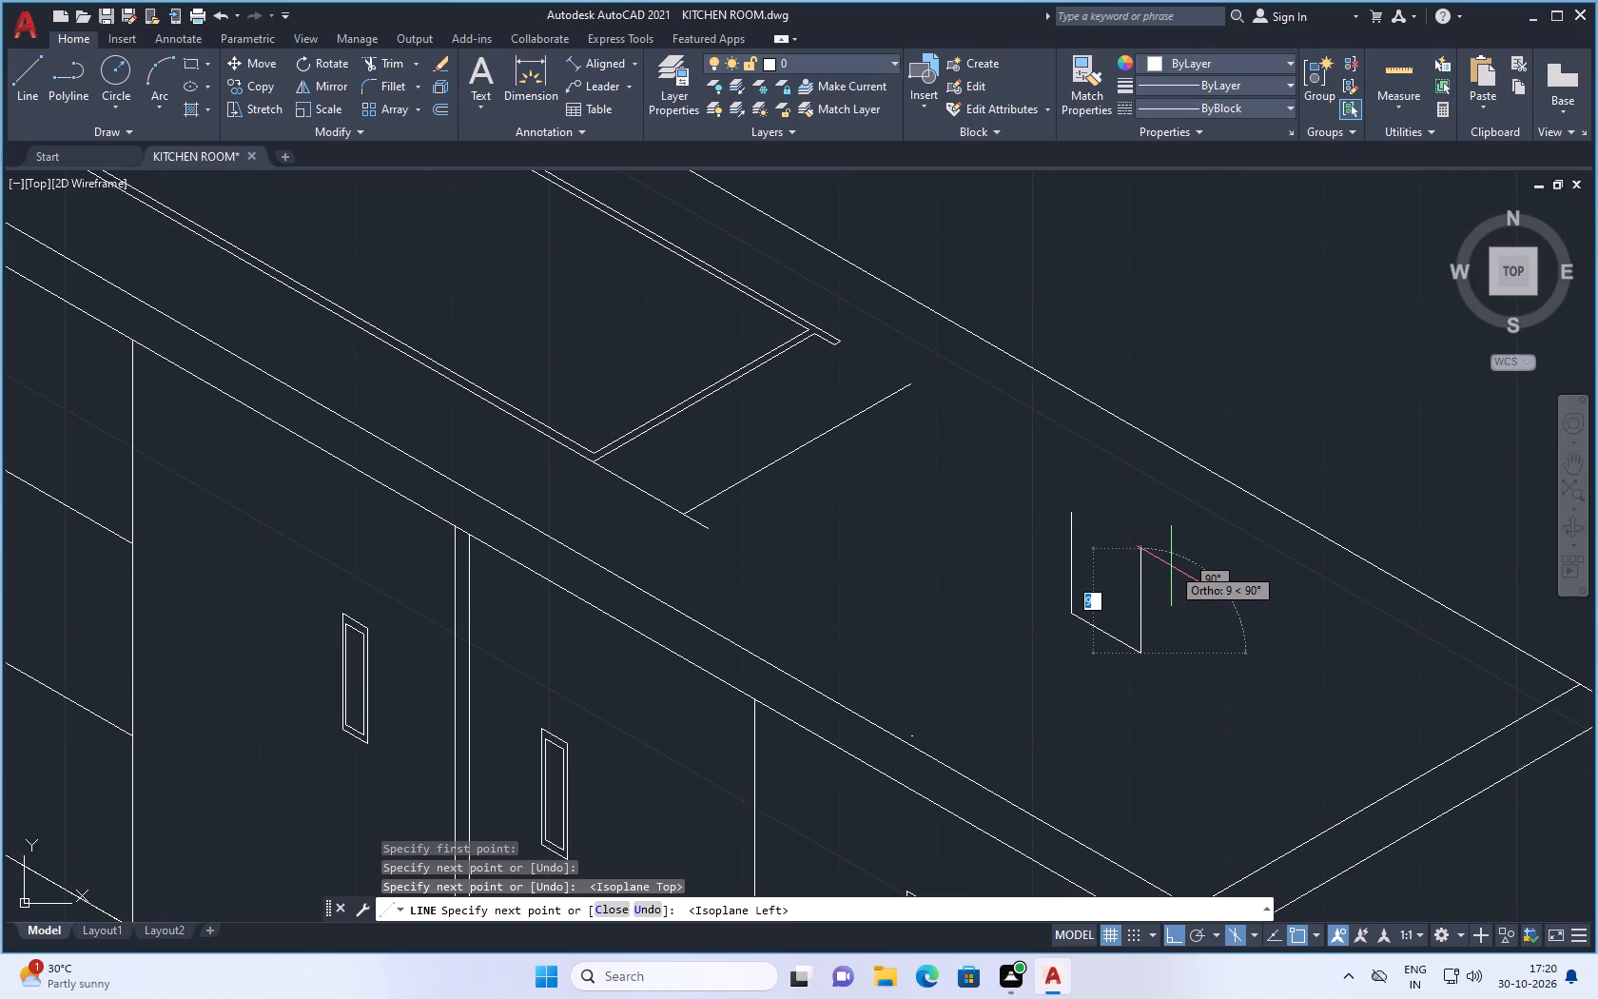
pyautogui.click(1171, 566)
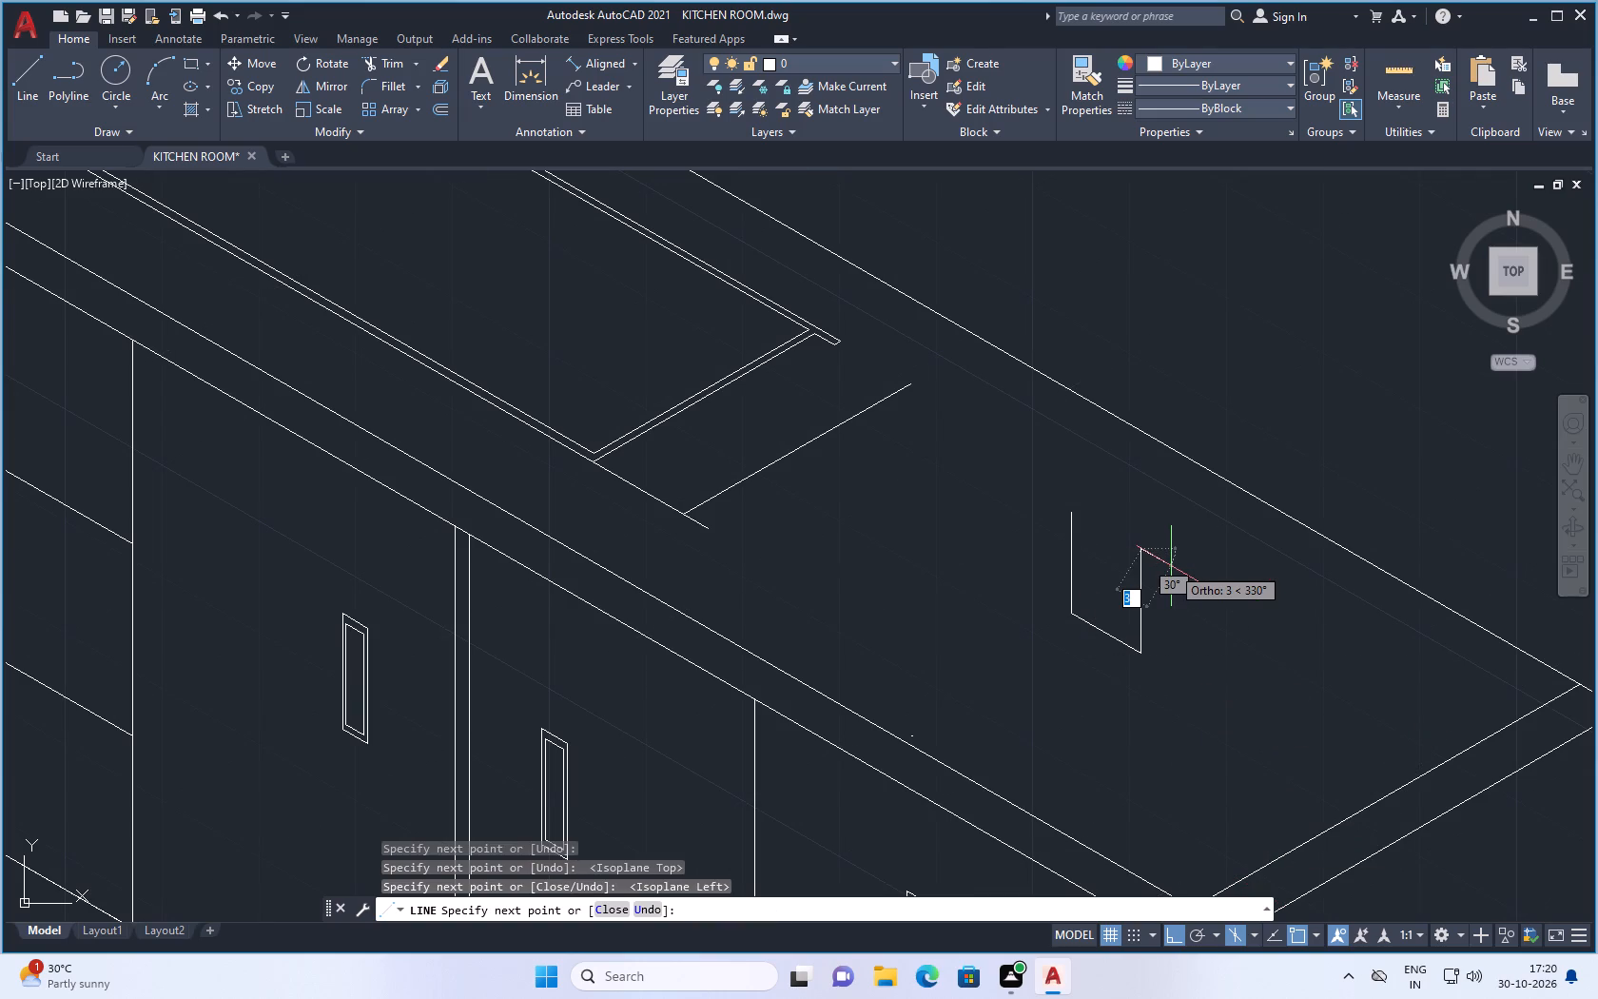
pyautogui.press('Escape')
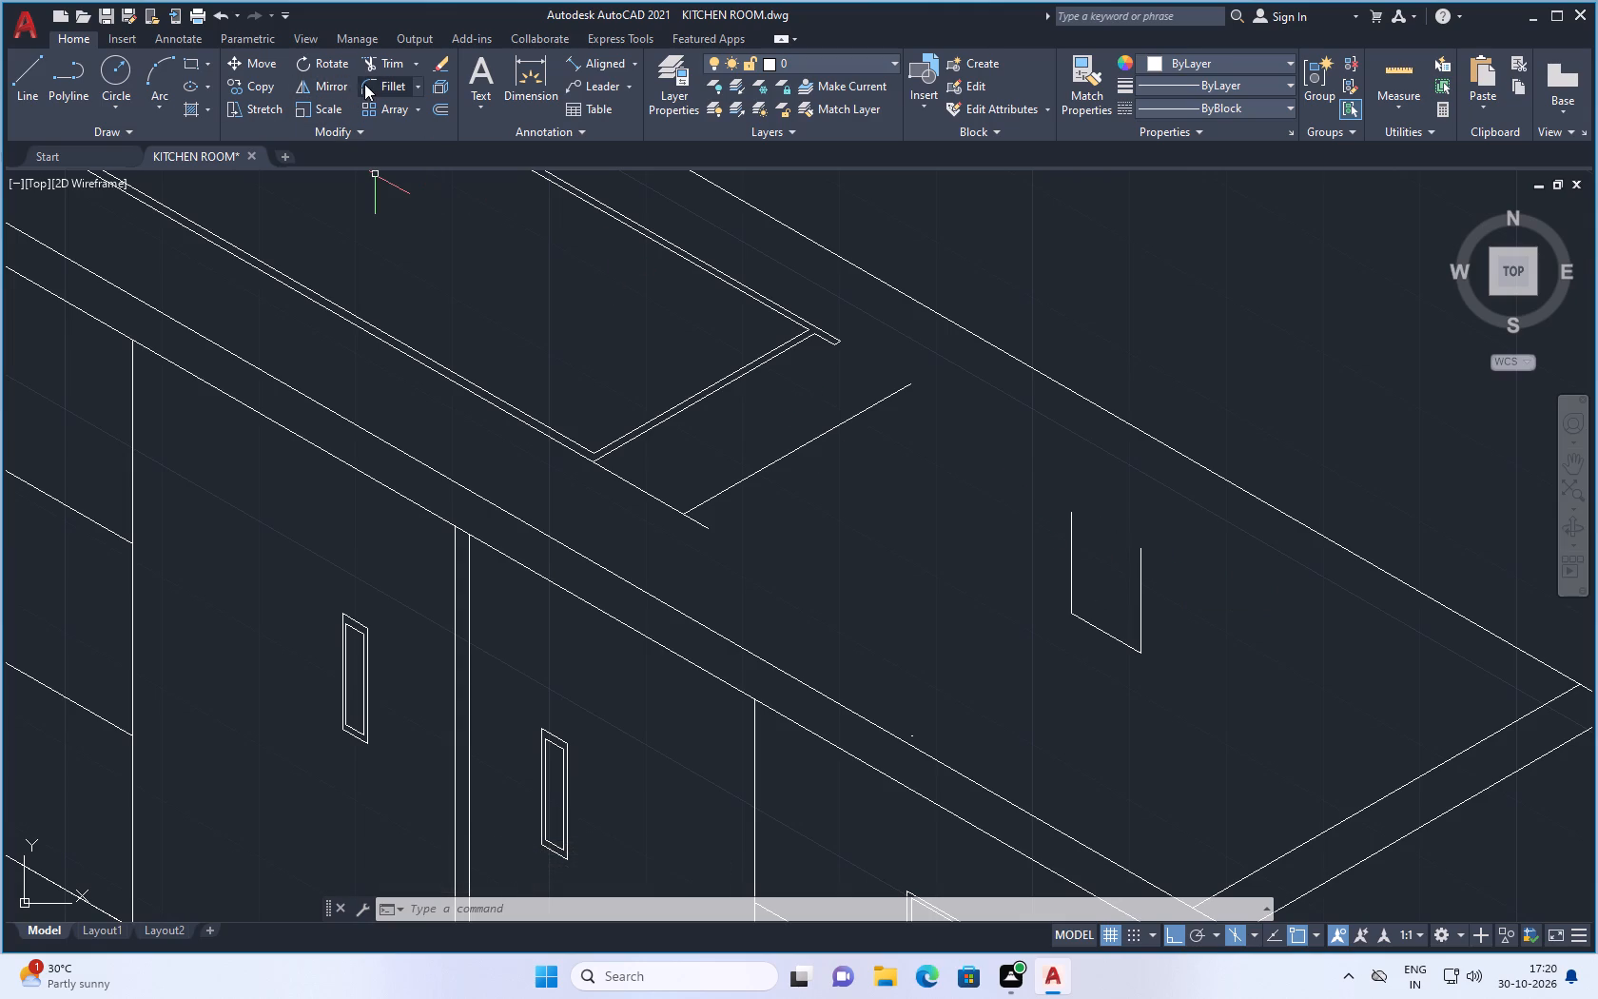
# With ortho off, draw a sagging arc from the first side's upper end through the second side's upper end and slightly beyond.
pyautogui.click(164, 67)
pyautogui.click(1070, 508)
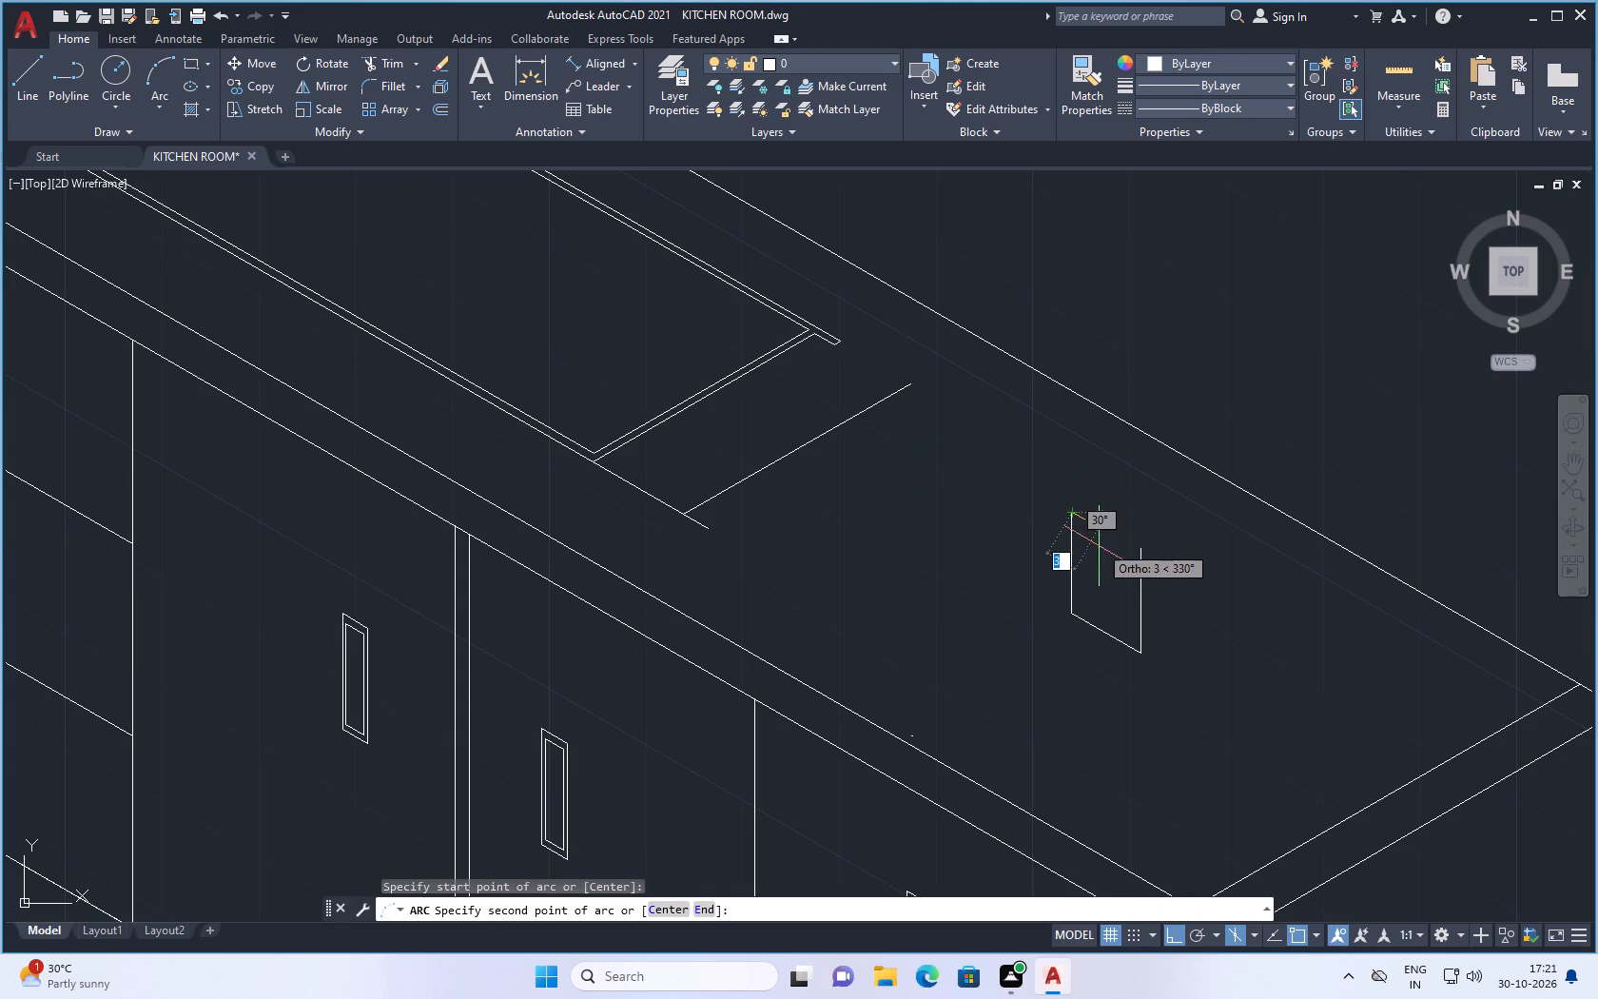
pyautogui.click(1178, 932)
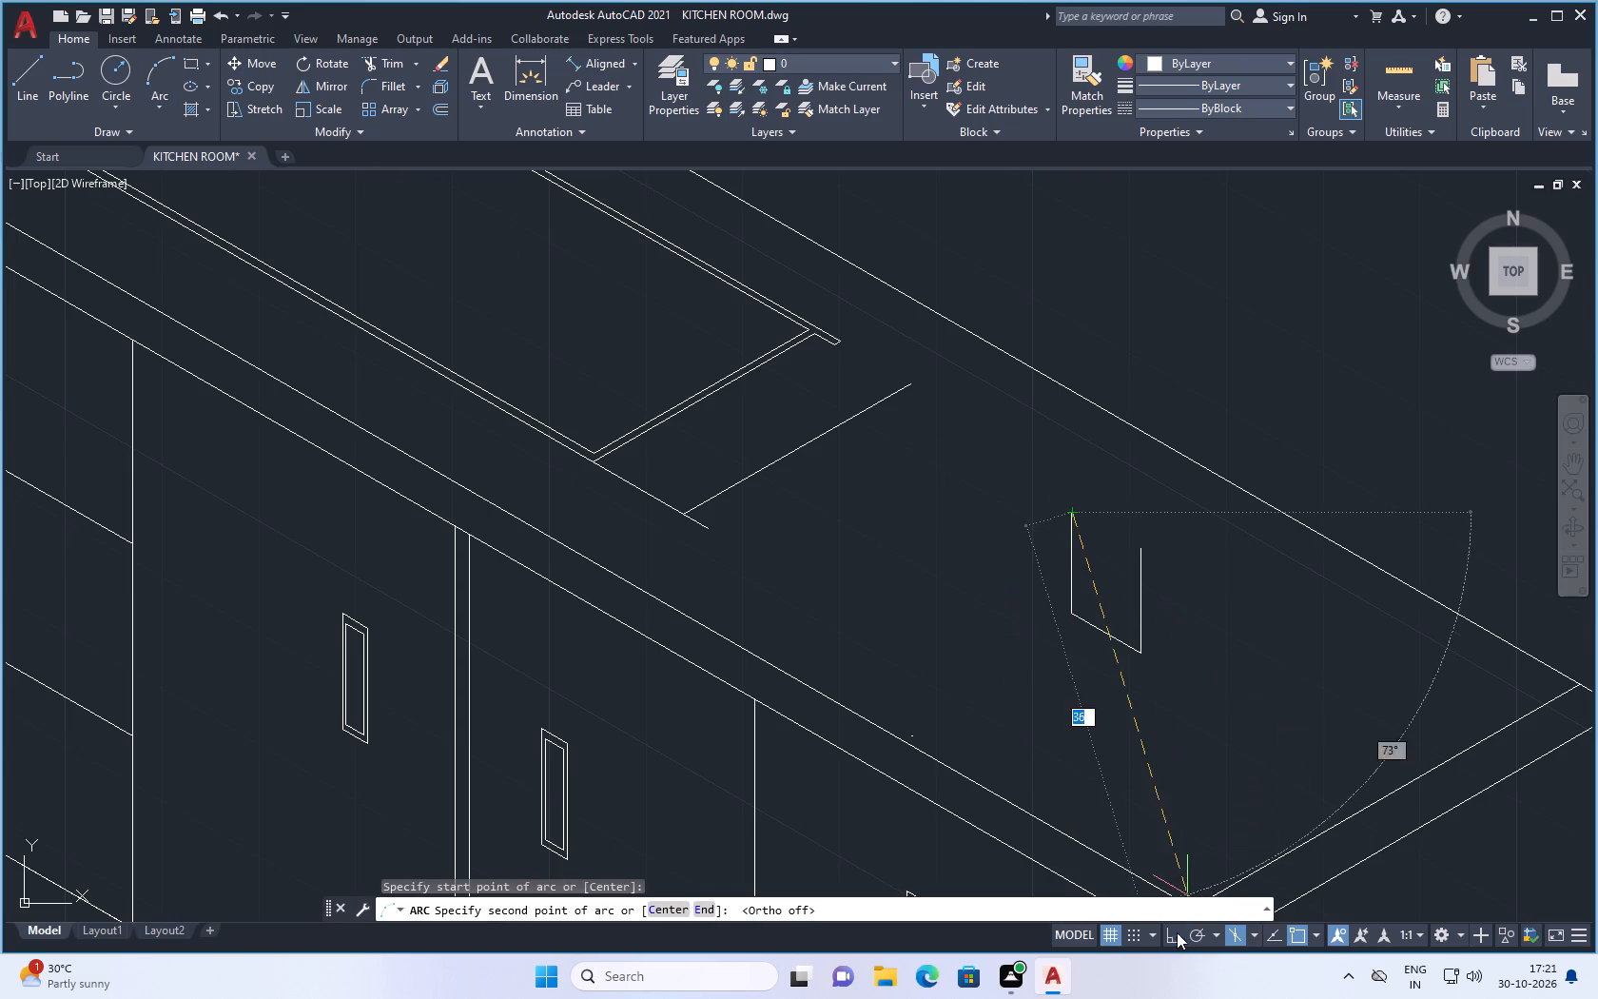
pyautogui.click(1140, 548)
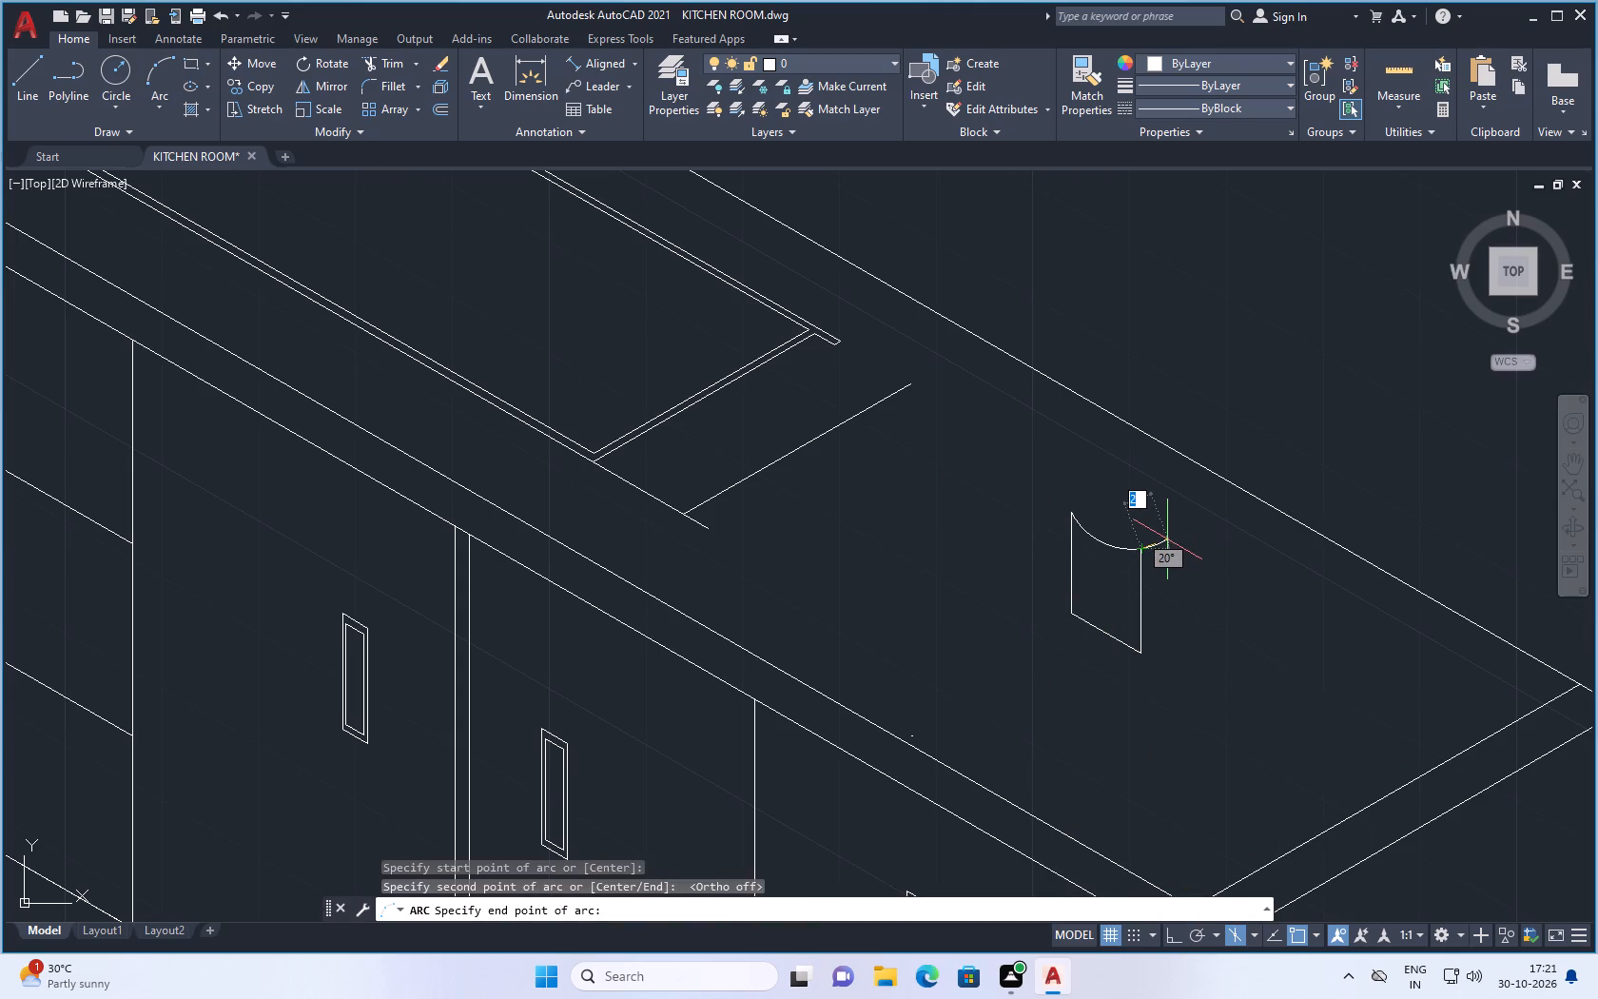
pyautogui.click(1167, 539)
# Trim the arc's overshoot past the outline's second vertical side.
pyautogui.scroll(1, 1084, 544)
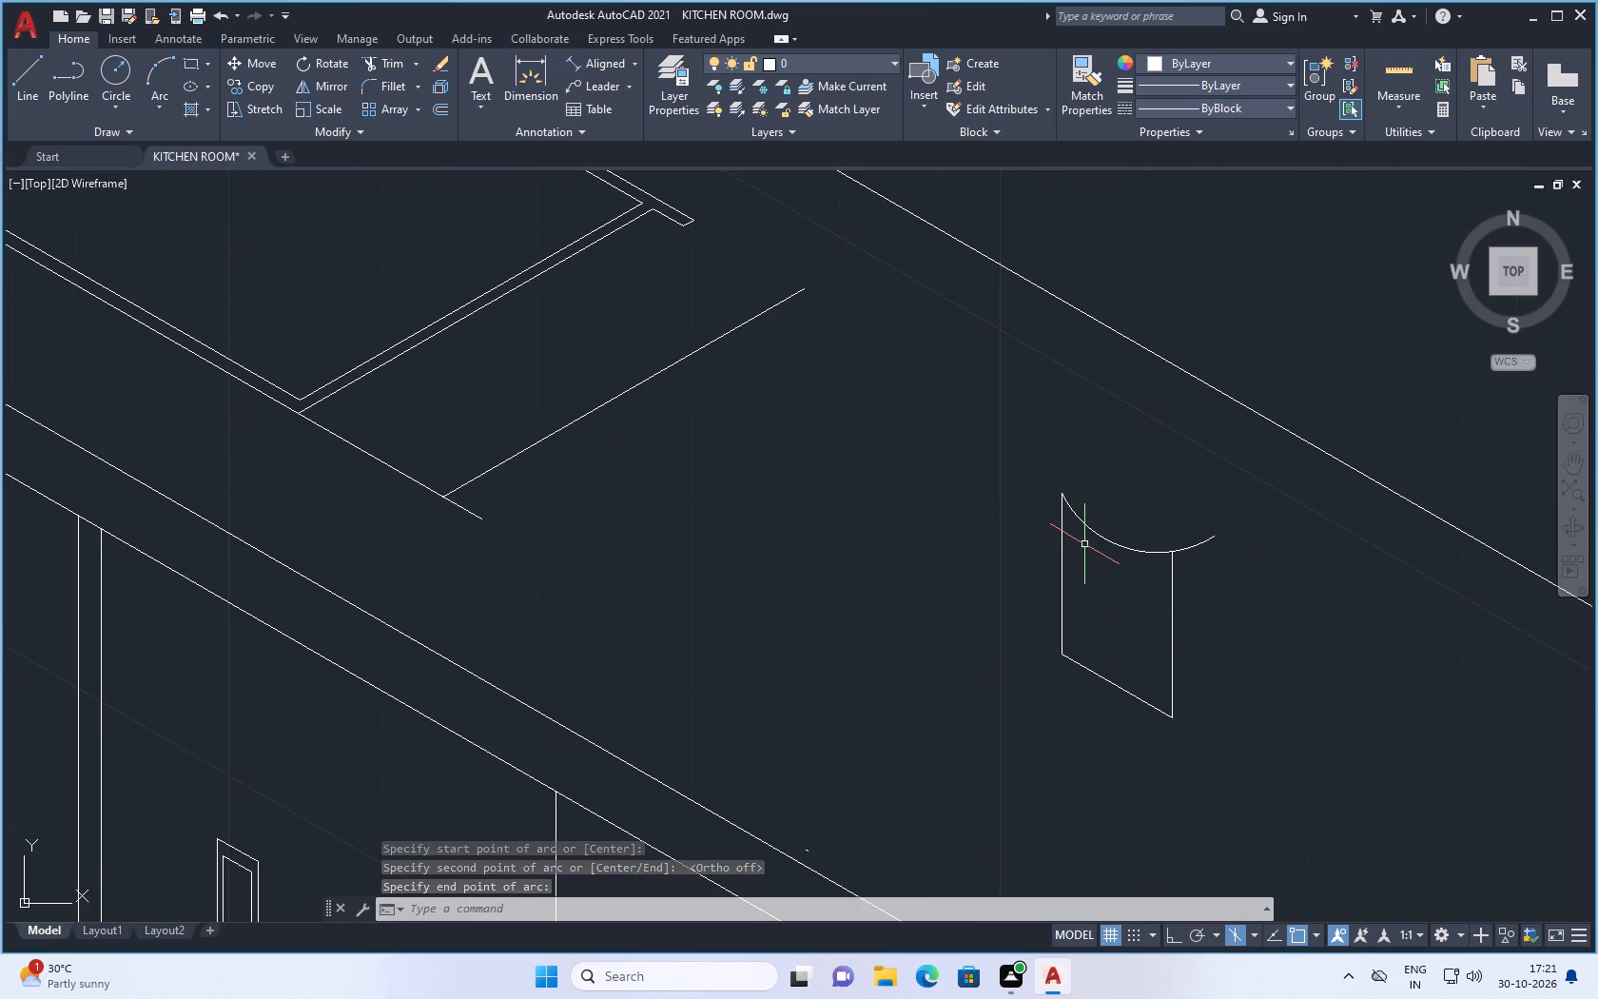
pyautogui.write('tr')
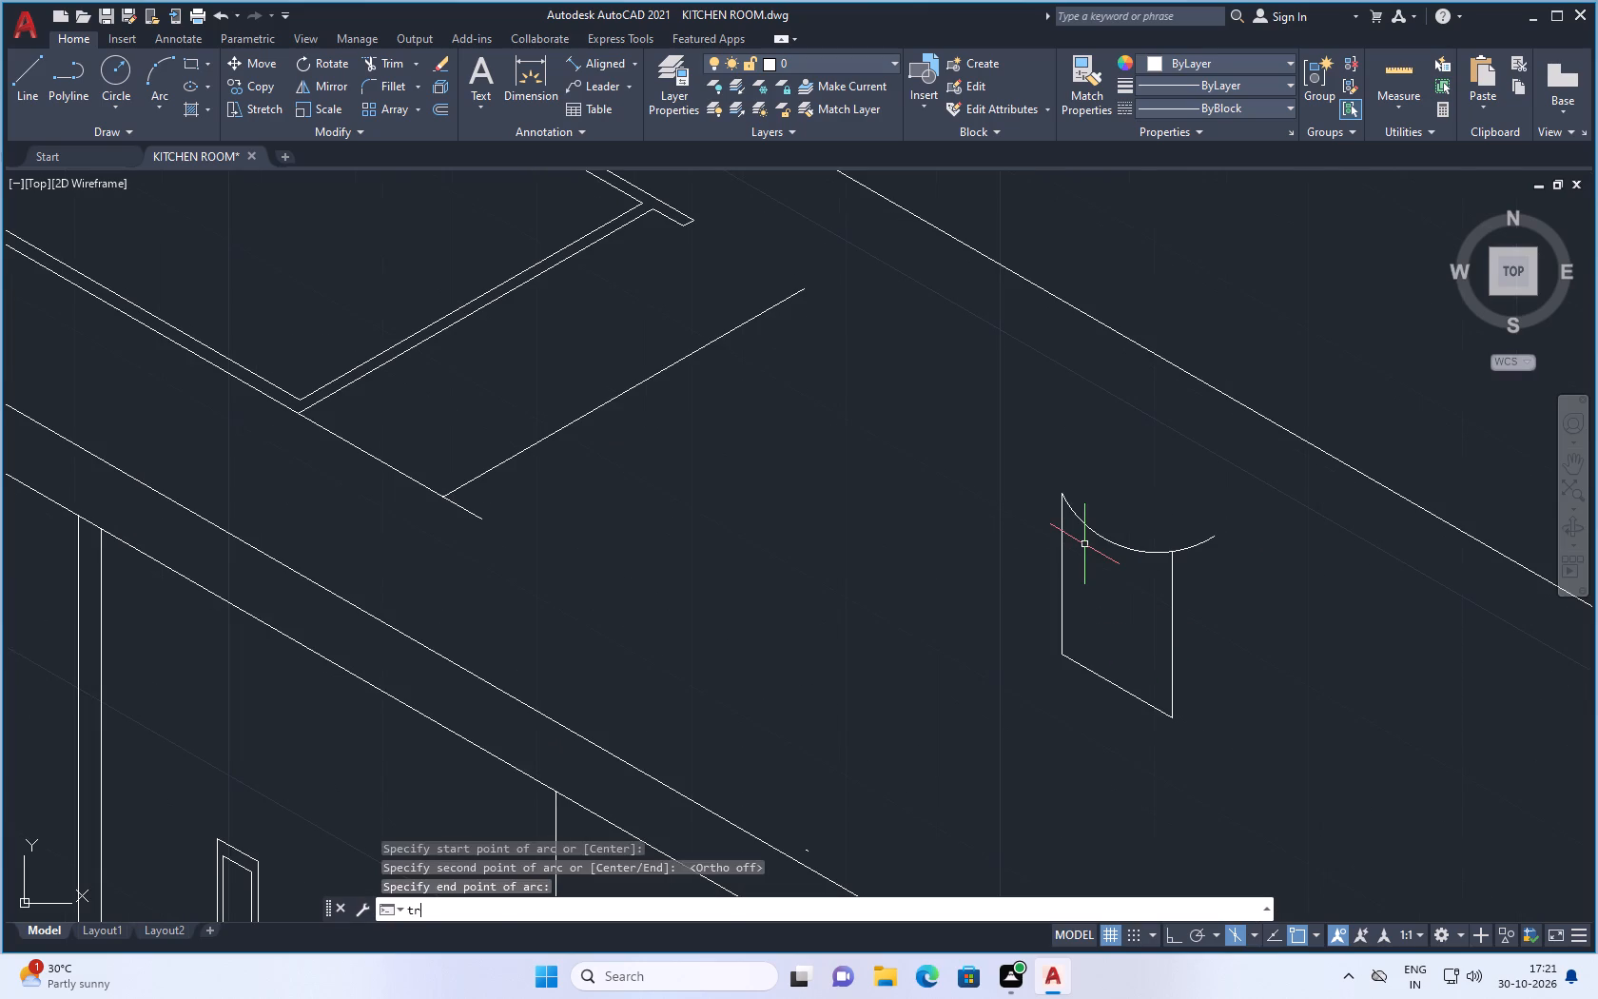
pyautogui.press('Return')
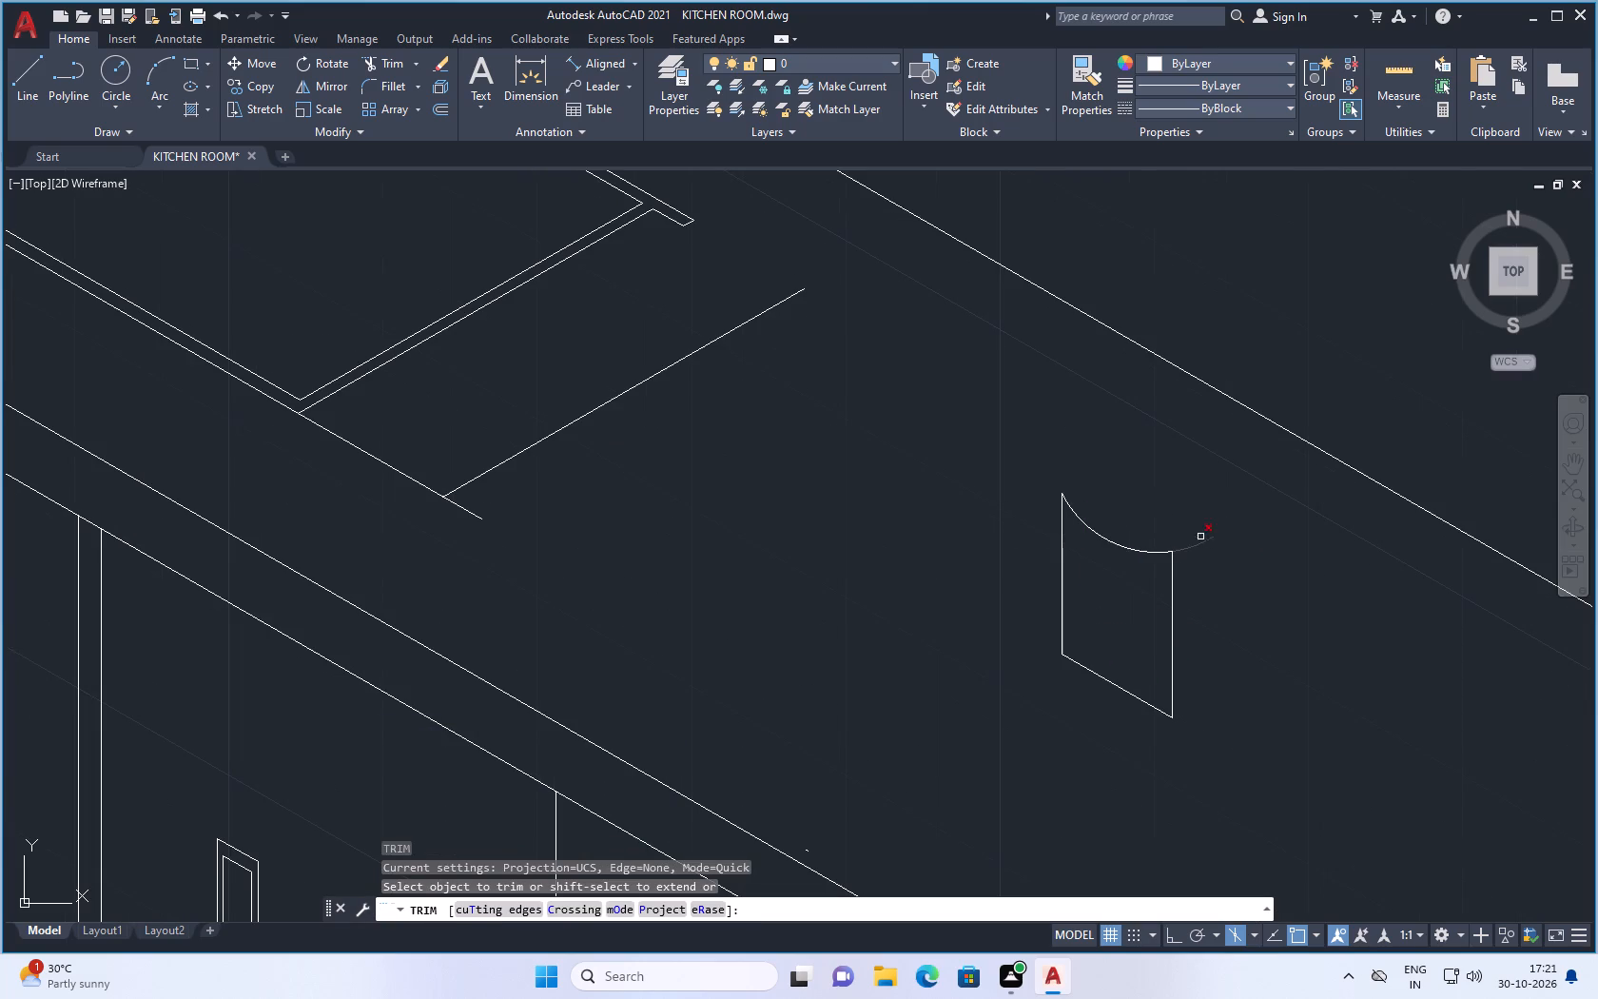
pyautogui.moveTo(1199, 536); pyautogui.dragTo(1207, 548)
pyautogui.click(1208, 549)
pyautogui.press('Escape')
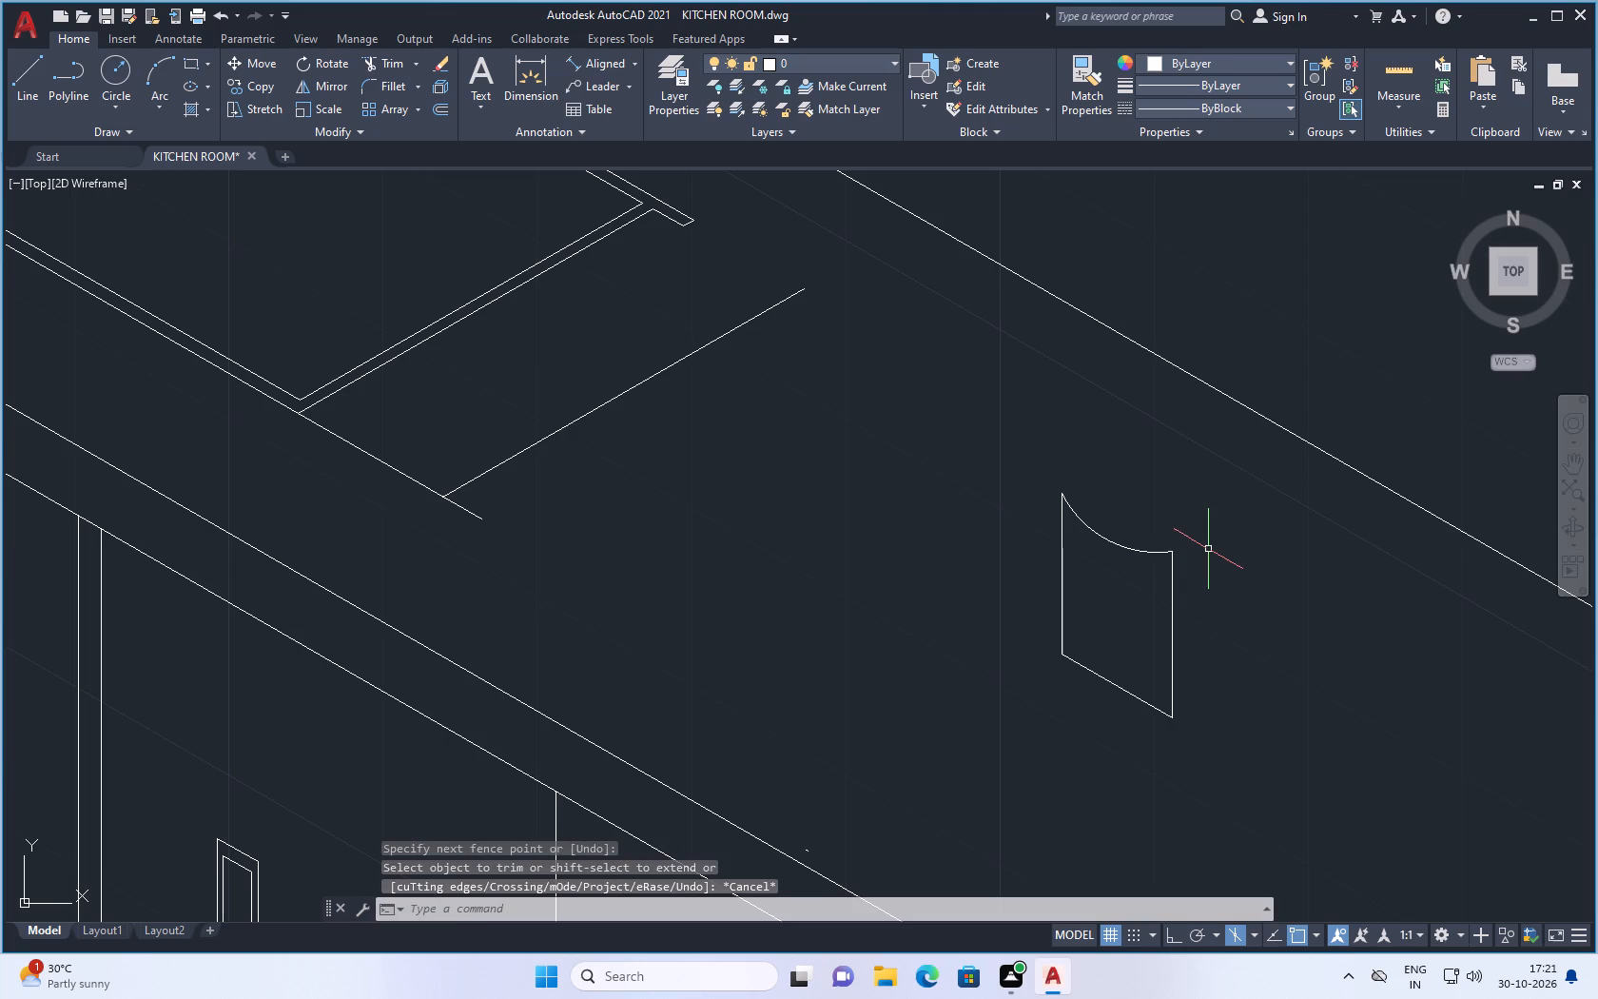
# Delete both vertical sides of the small outline, keeping only the arc and base line.
pyautogui.click(1062, 549)
pyautogui.click(1172, 616)
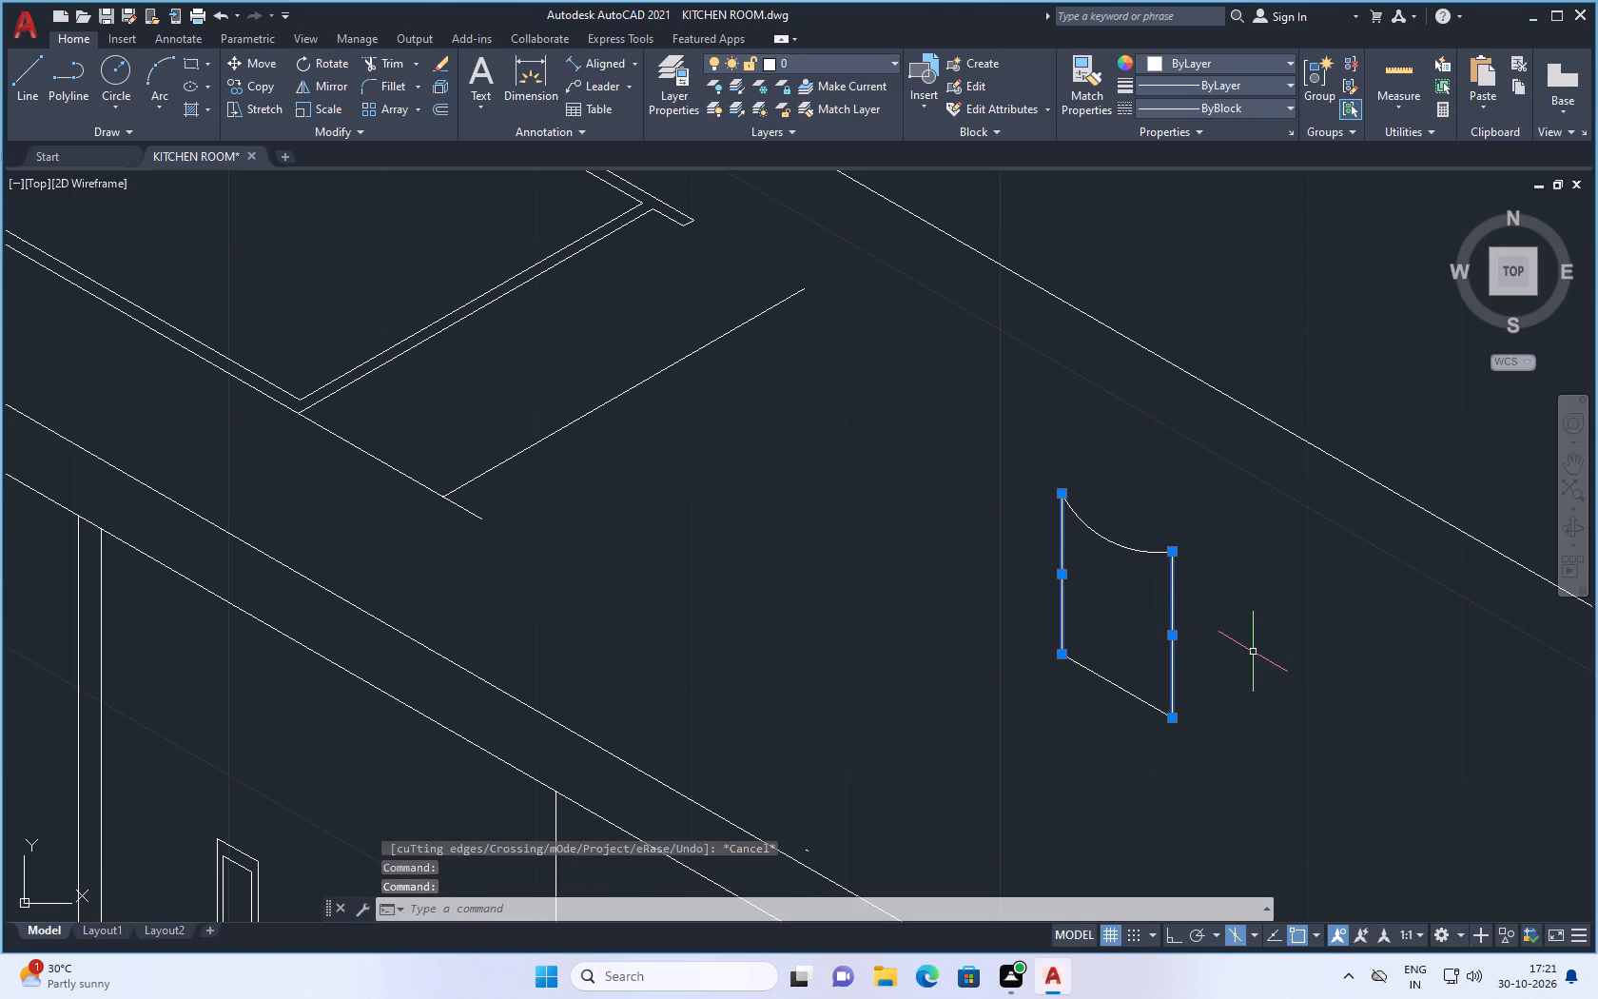
pyautogui.press('Delete')
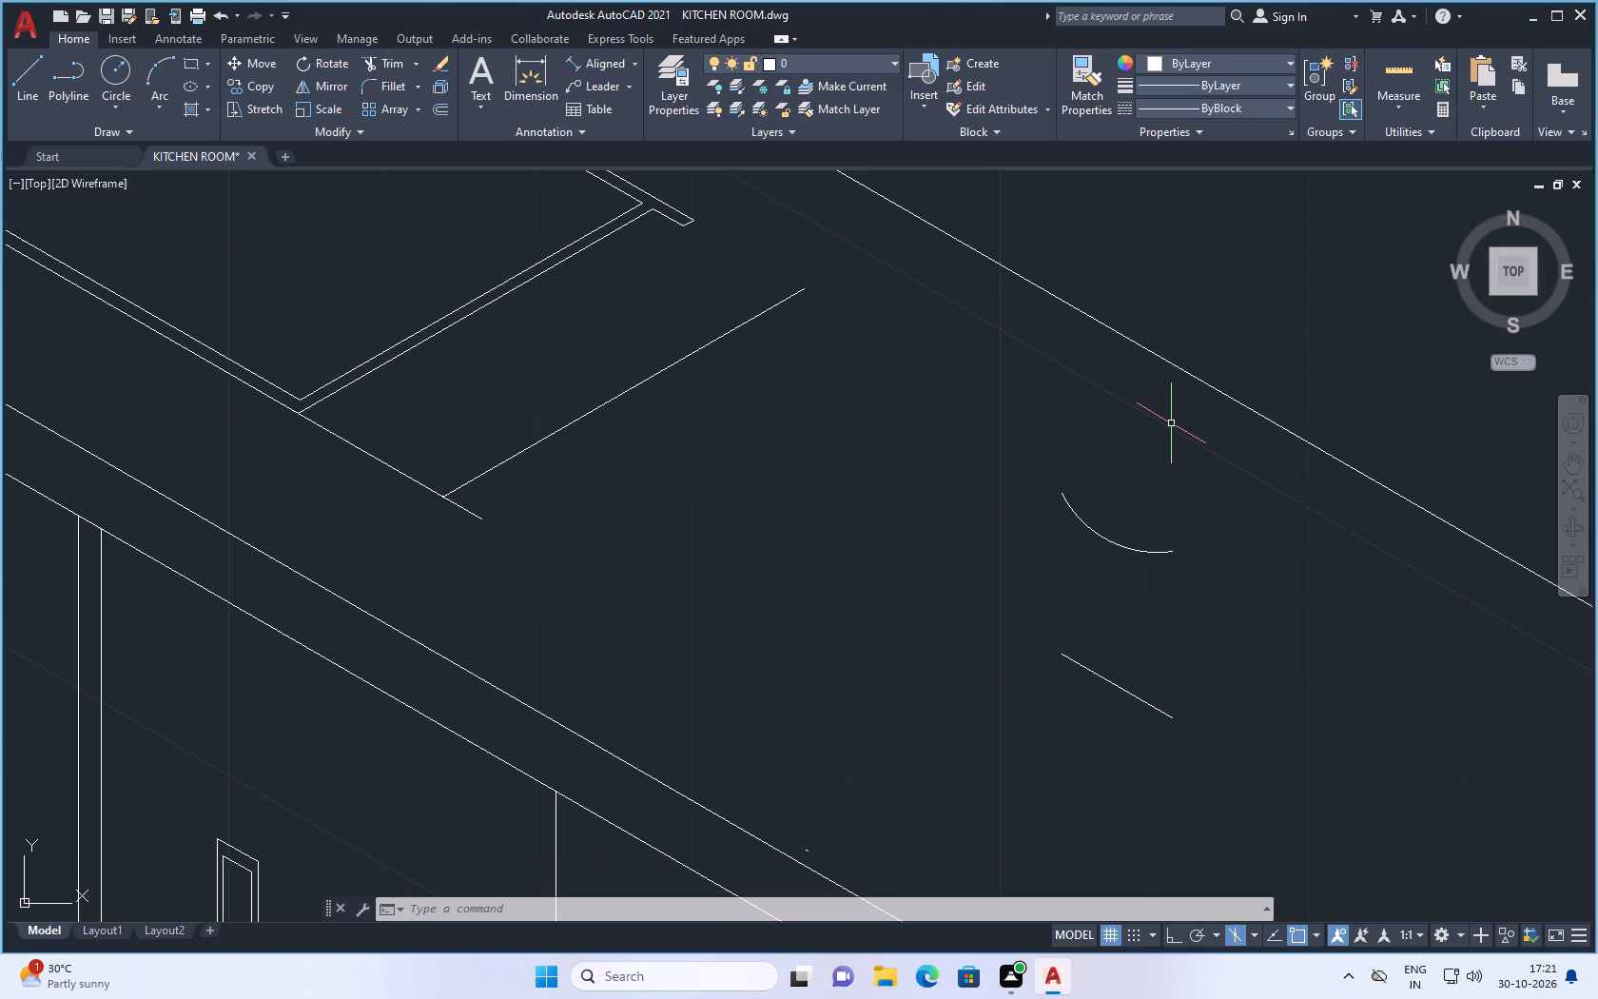
# Join the arc to the base with a vertical line at its higher end and an inward-slanting line from its lower end.
pyautogui.click(27, 74)
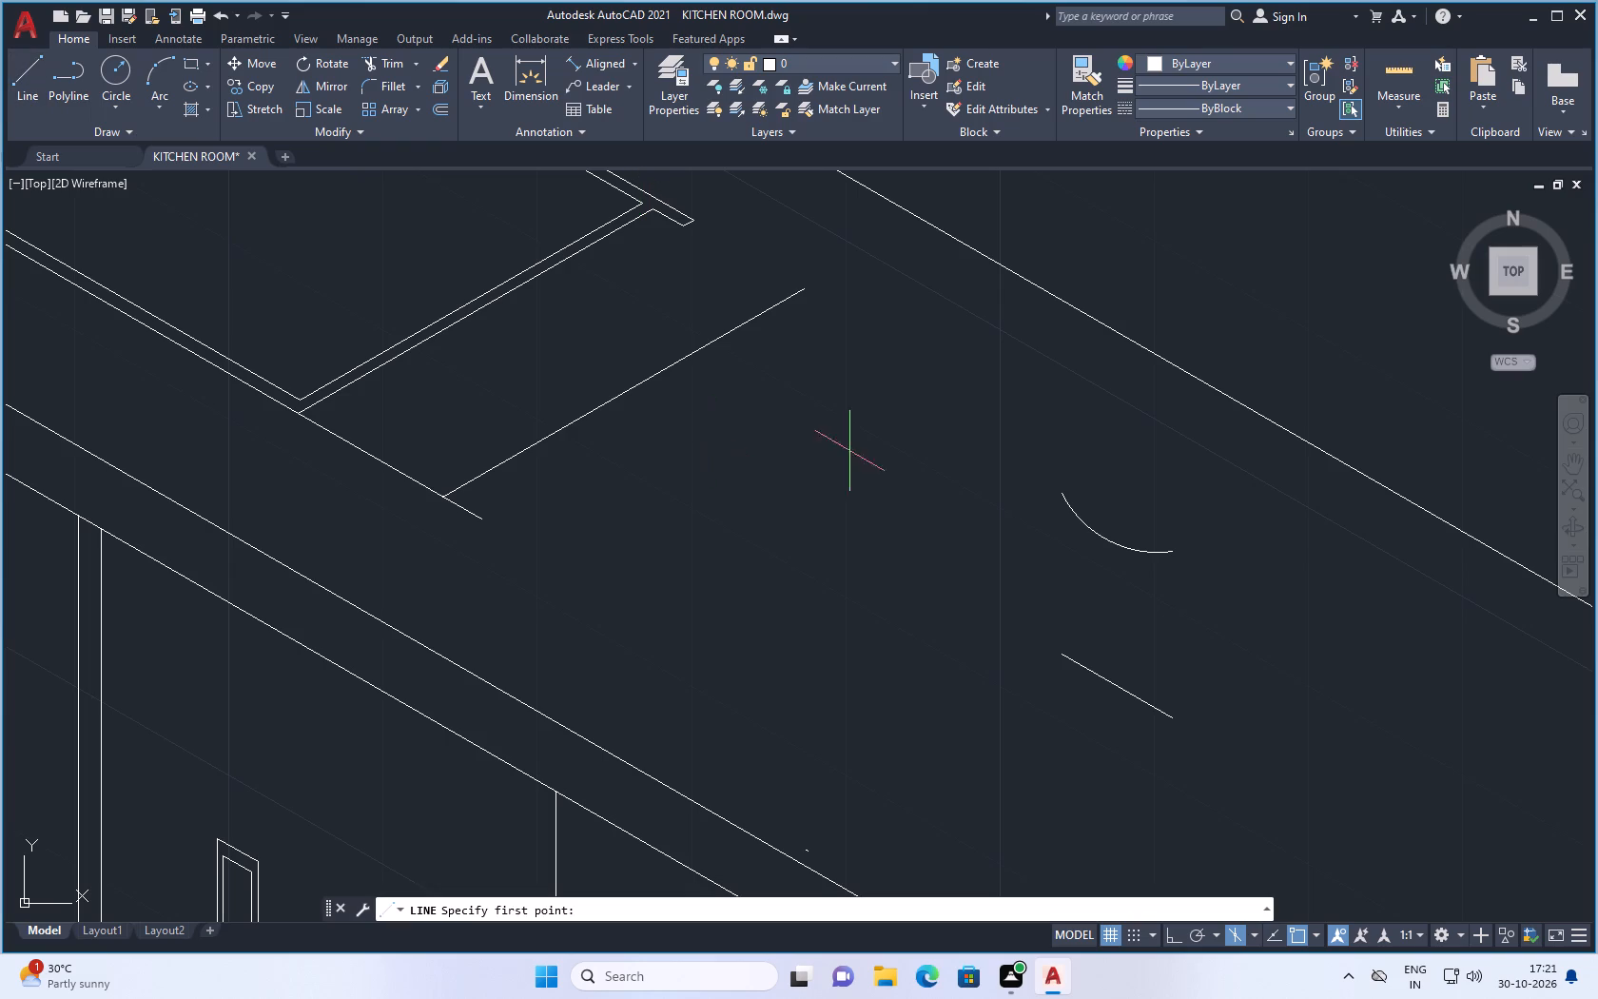
pyautogui.click(1060, 490)
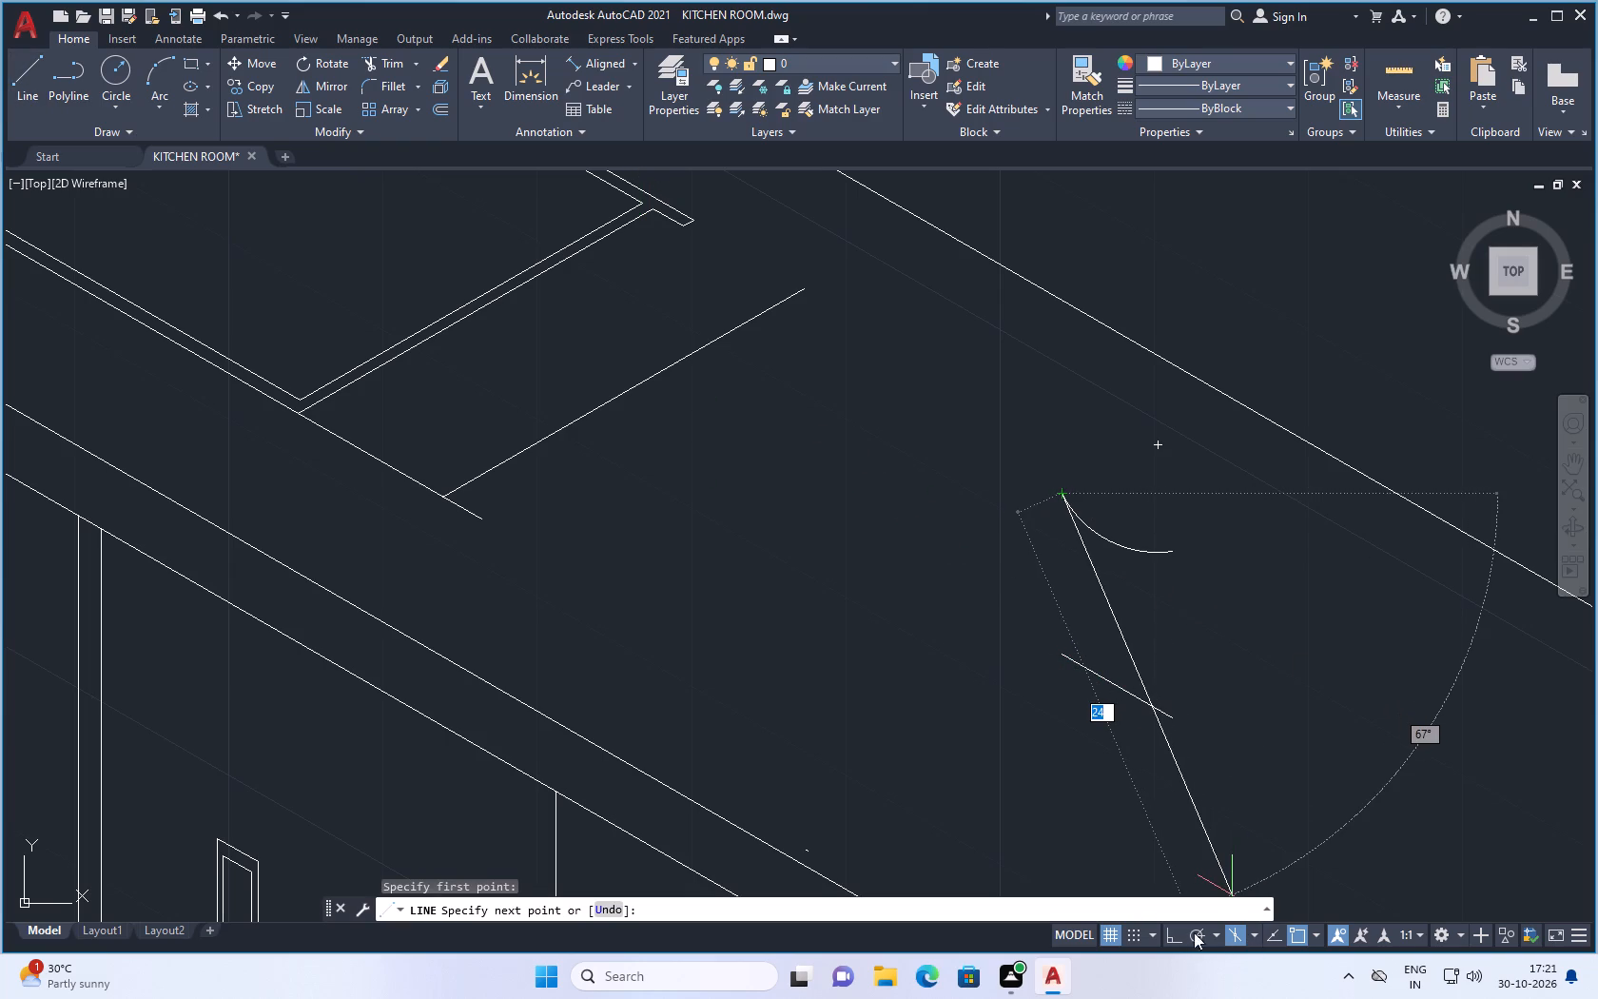
pyautogui.scroll(1, 1059, 653)
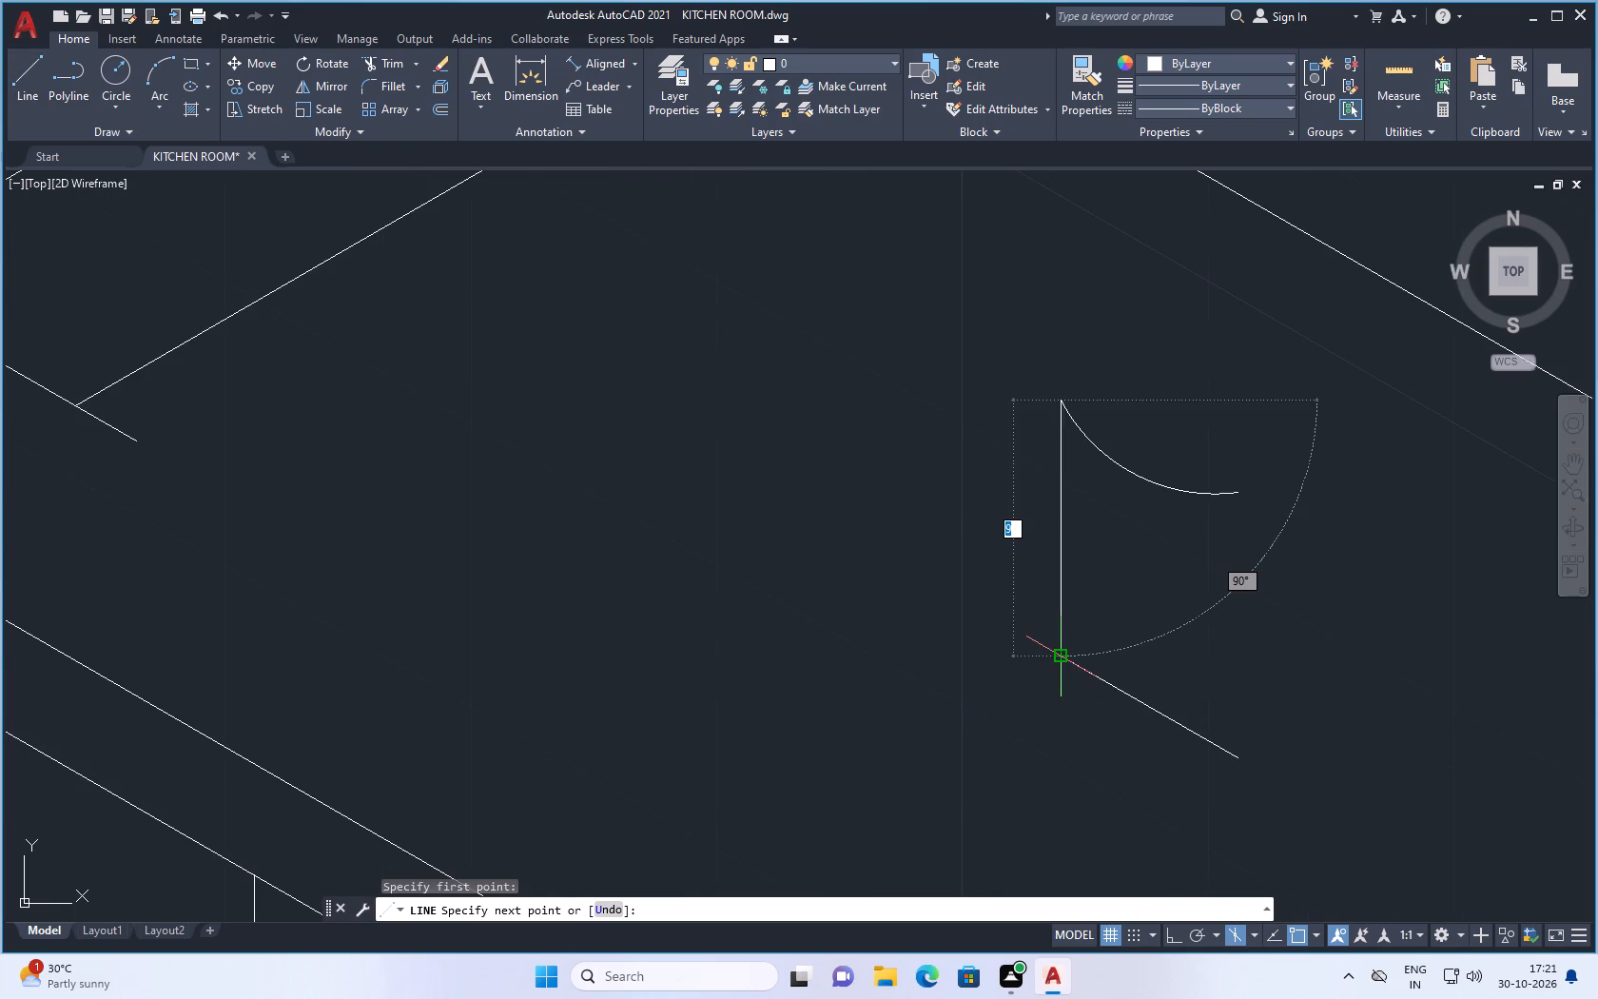
pyautogui.click(1066, 656)
pyautogui.press('space')
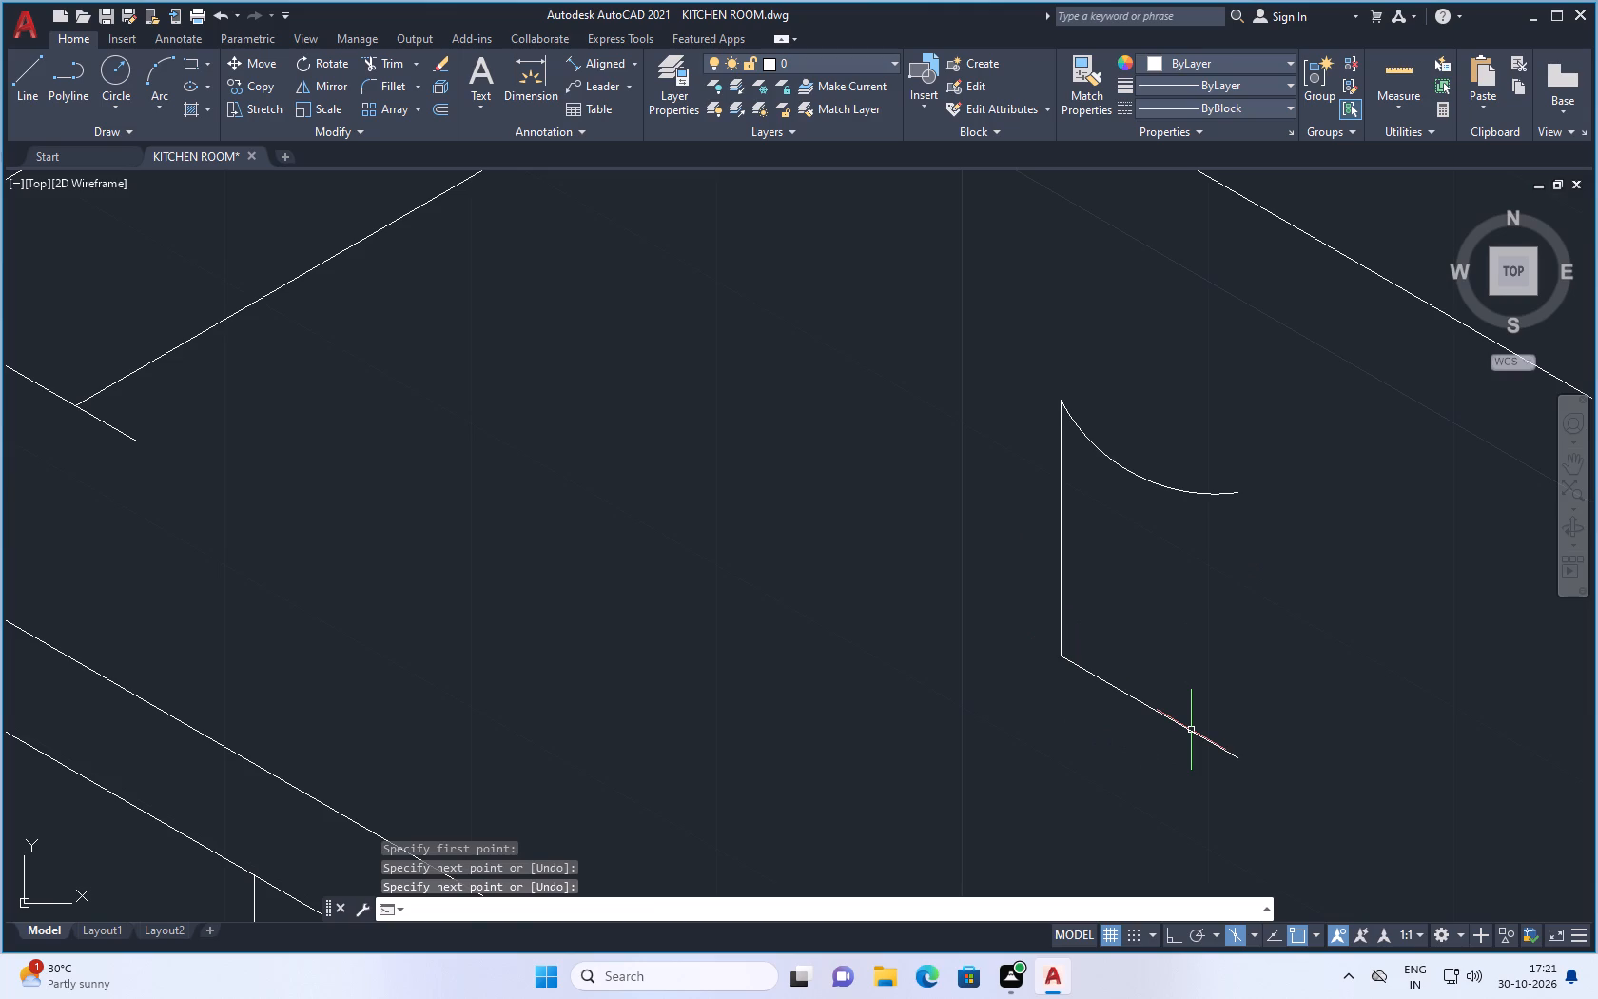
pyautogui.press('space')
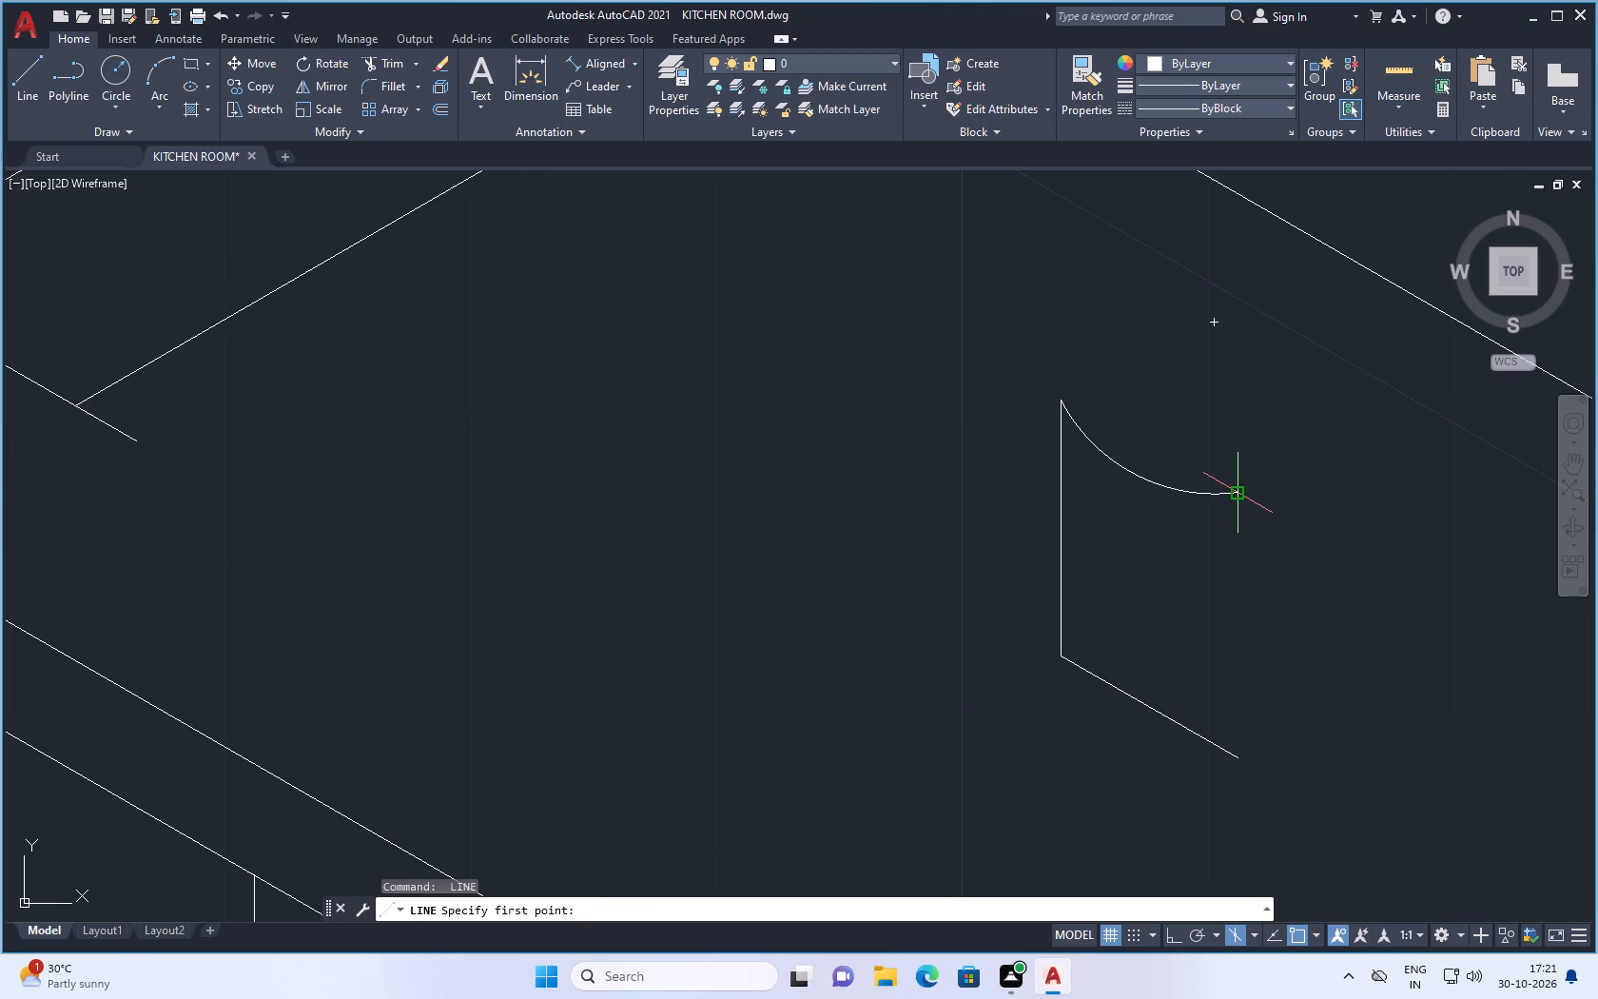
pyautogui.click(1238, 495)
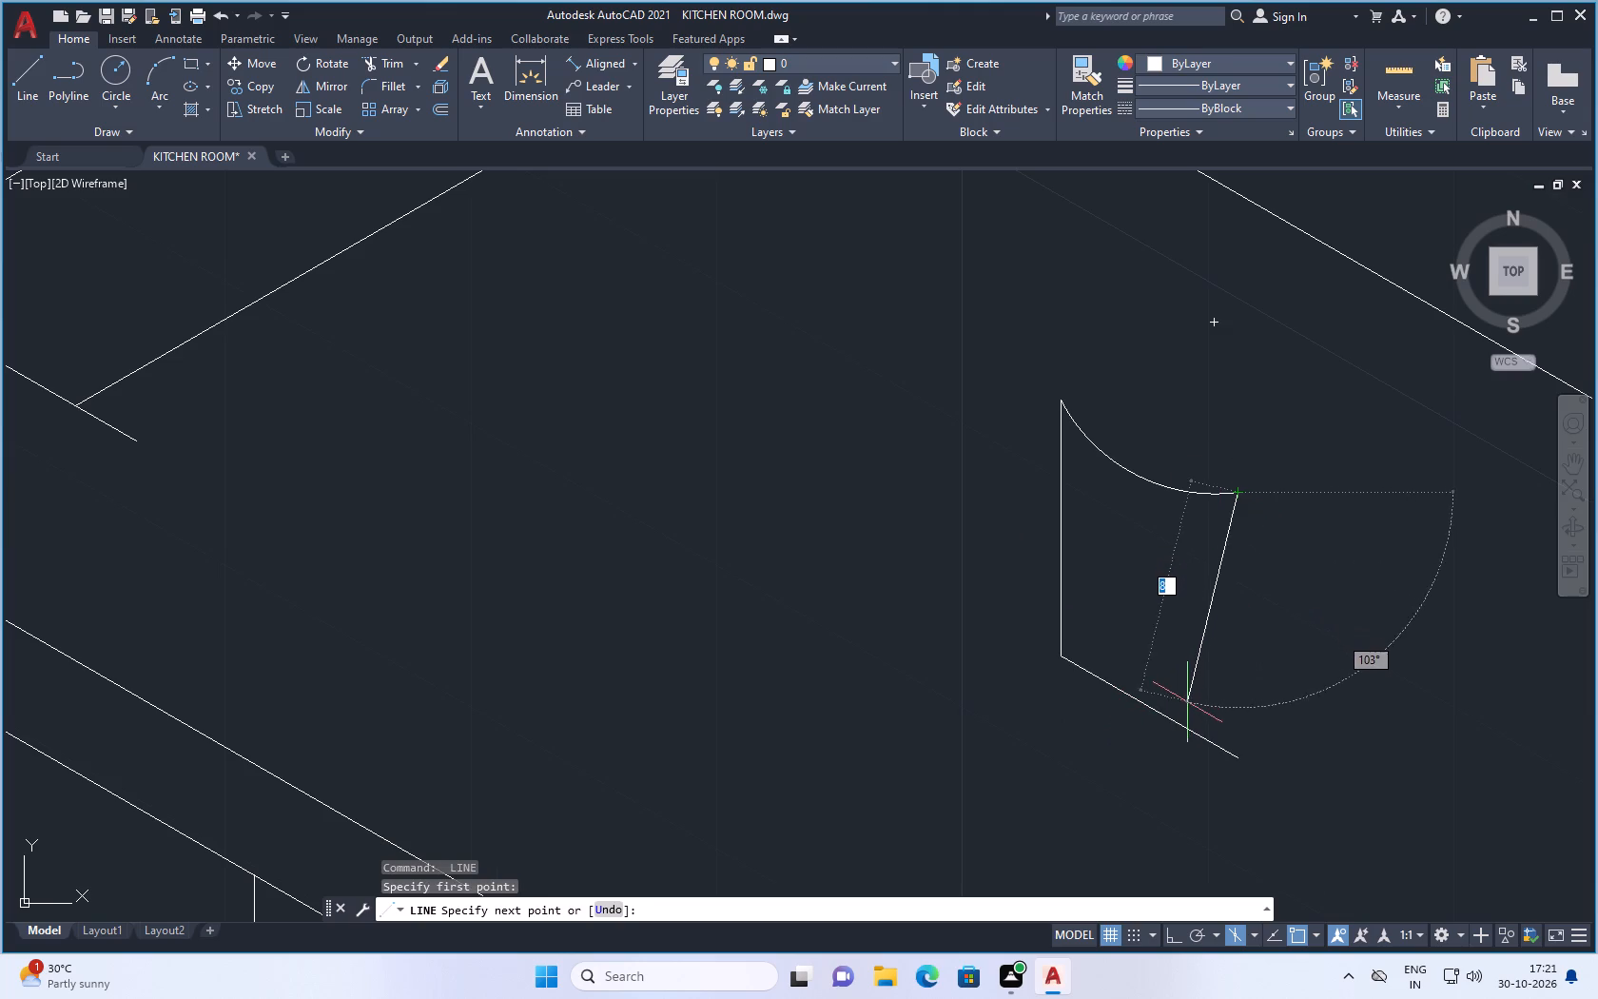
pyautogui.click(1189, 729)
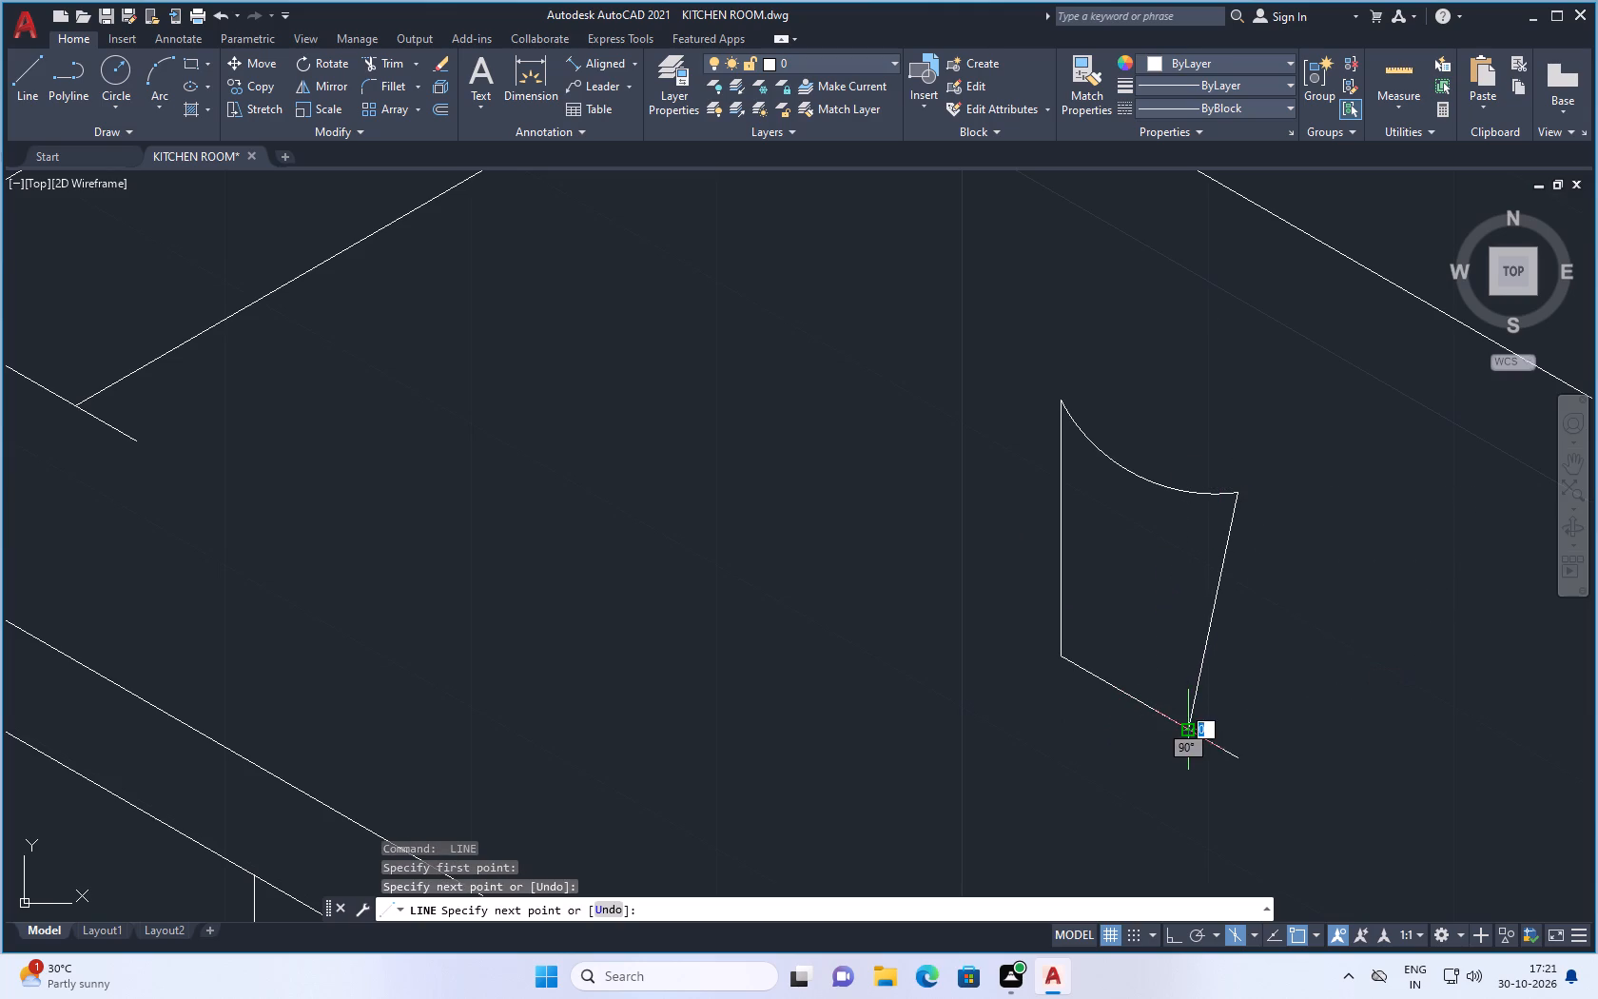
pyautogui.scroll(-2, 1241, 733)
pyautogui.press('space')
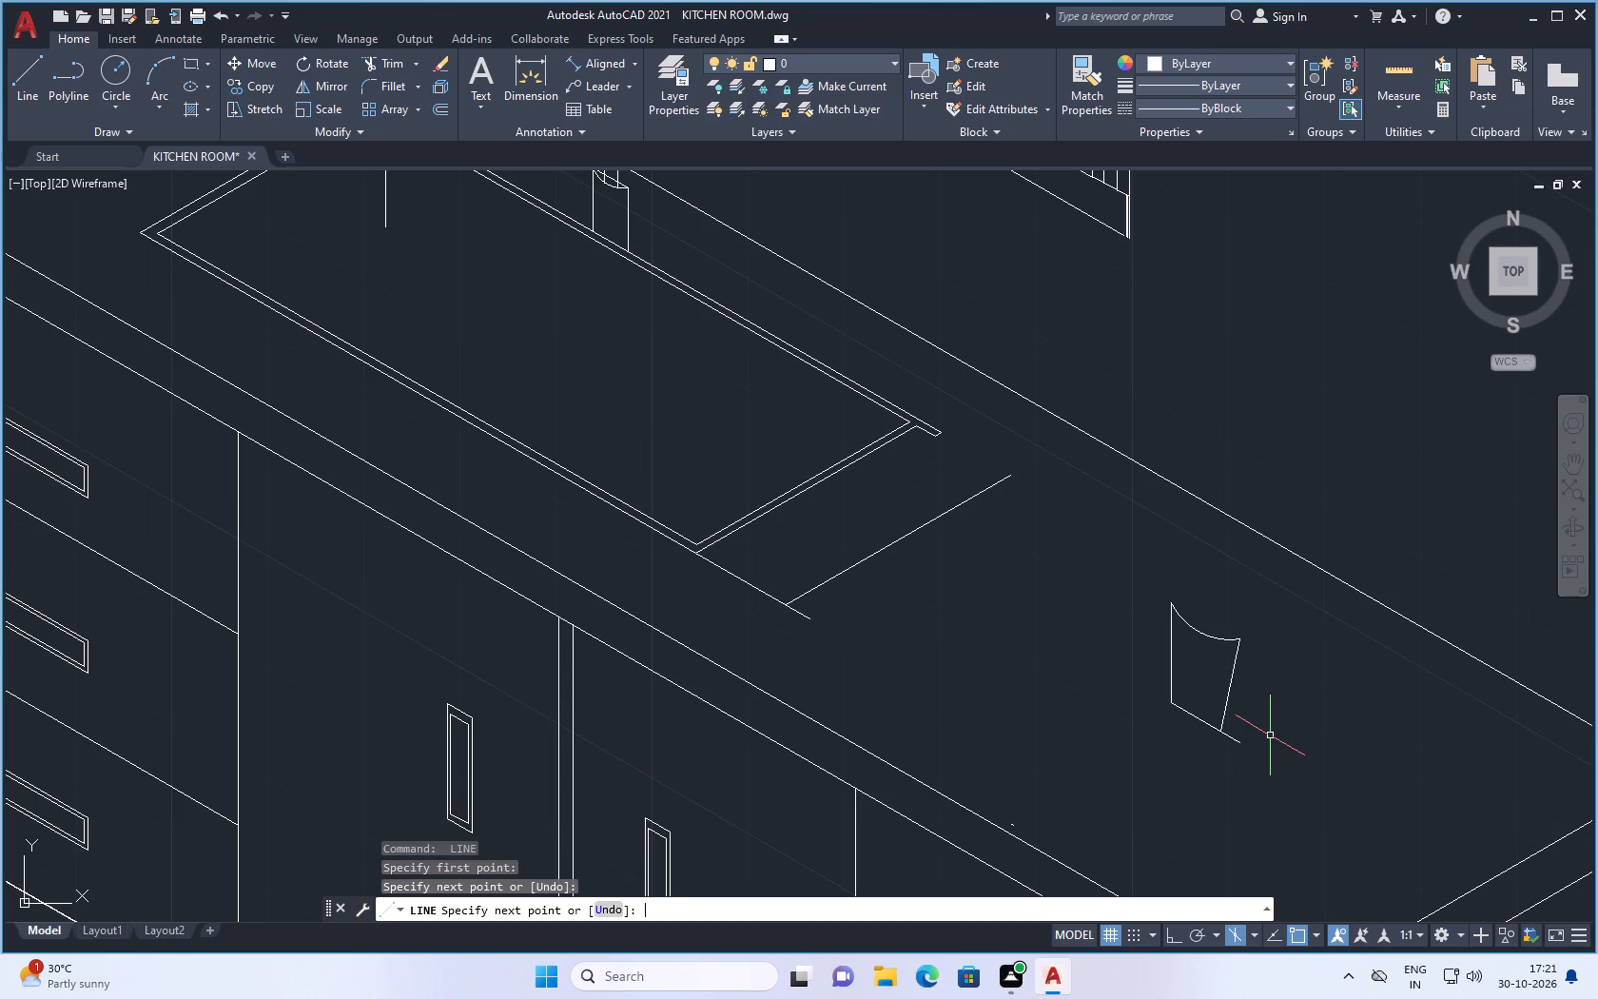
# Trim the base line's overshoot beyond the foot of the slanted side.
pyautogui.scroll(2, 1132, 826)
pyautogui.scroll(-2, 1206, 768)
pyautogui.scroll(2, 1274, 689)
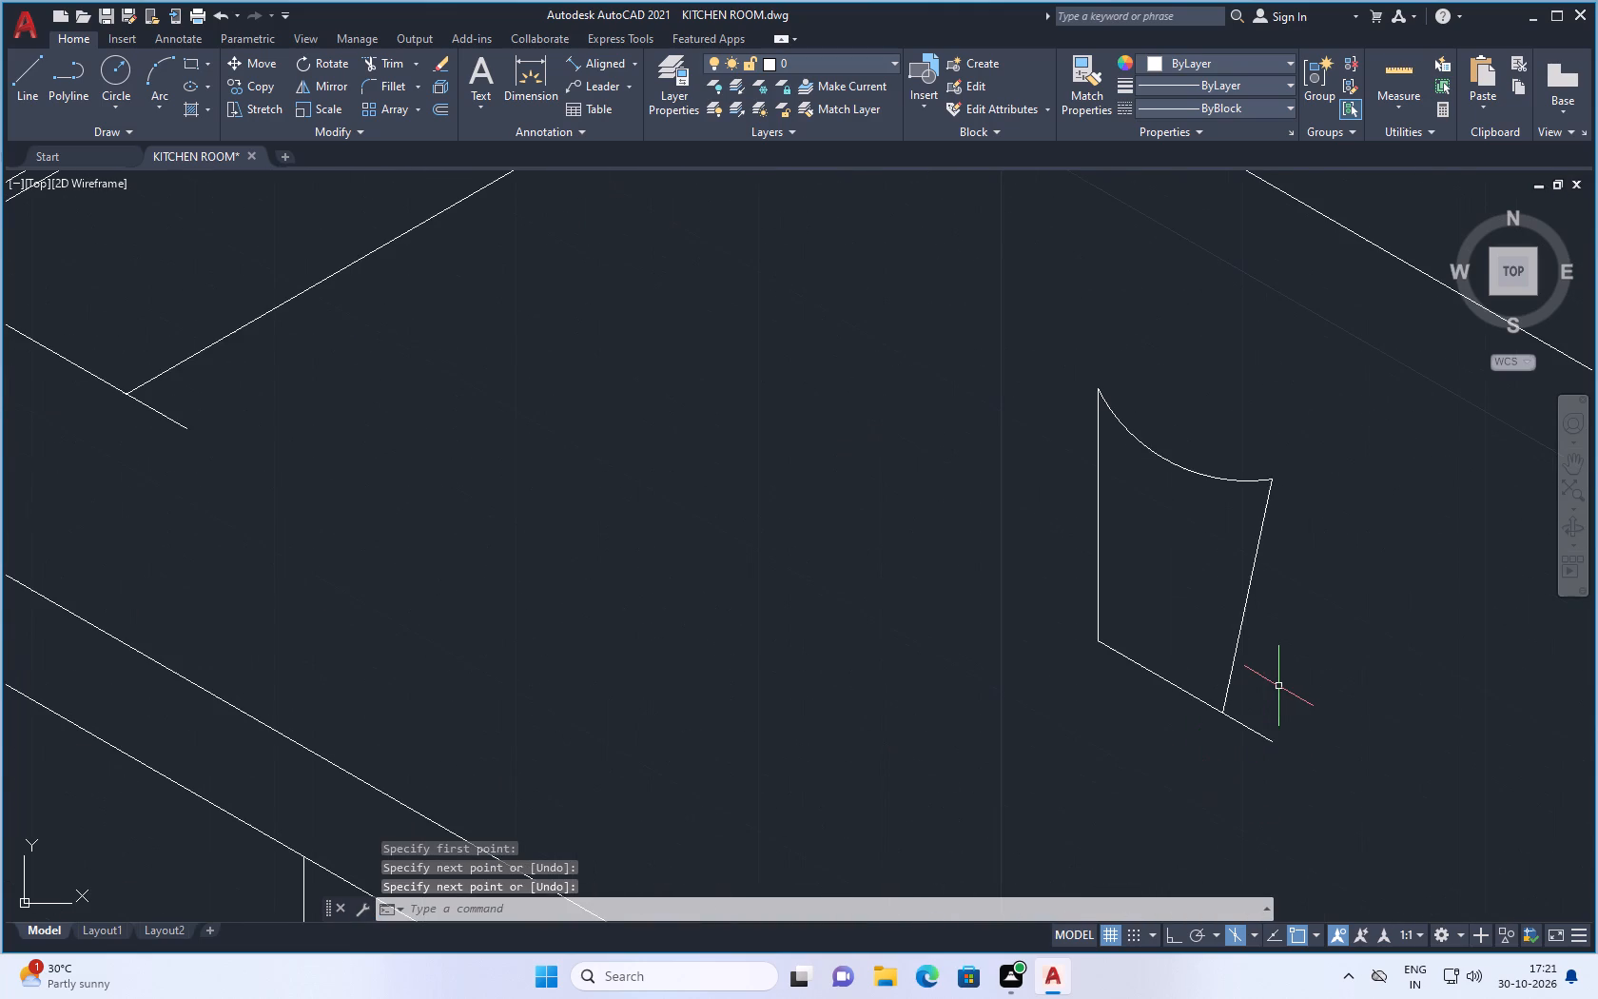
pyautogui.write('tr')
pyautogui.press('Return')
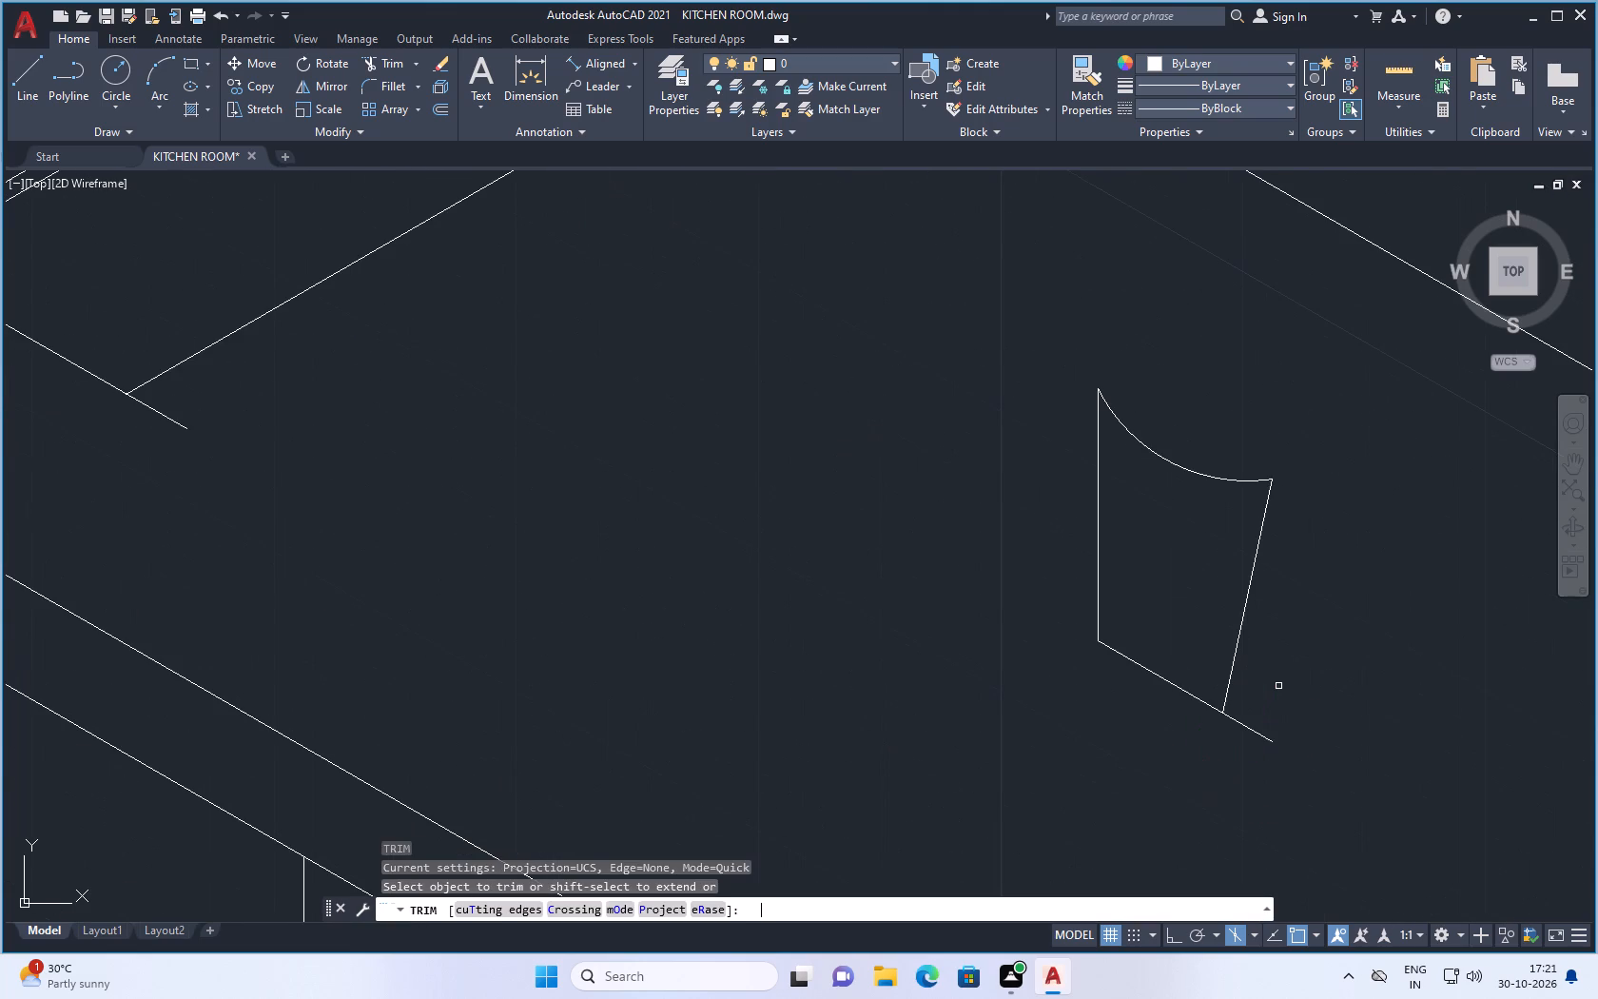
pyautogui.click(1263, 736)
pyautogui.press('Escape')
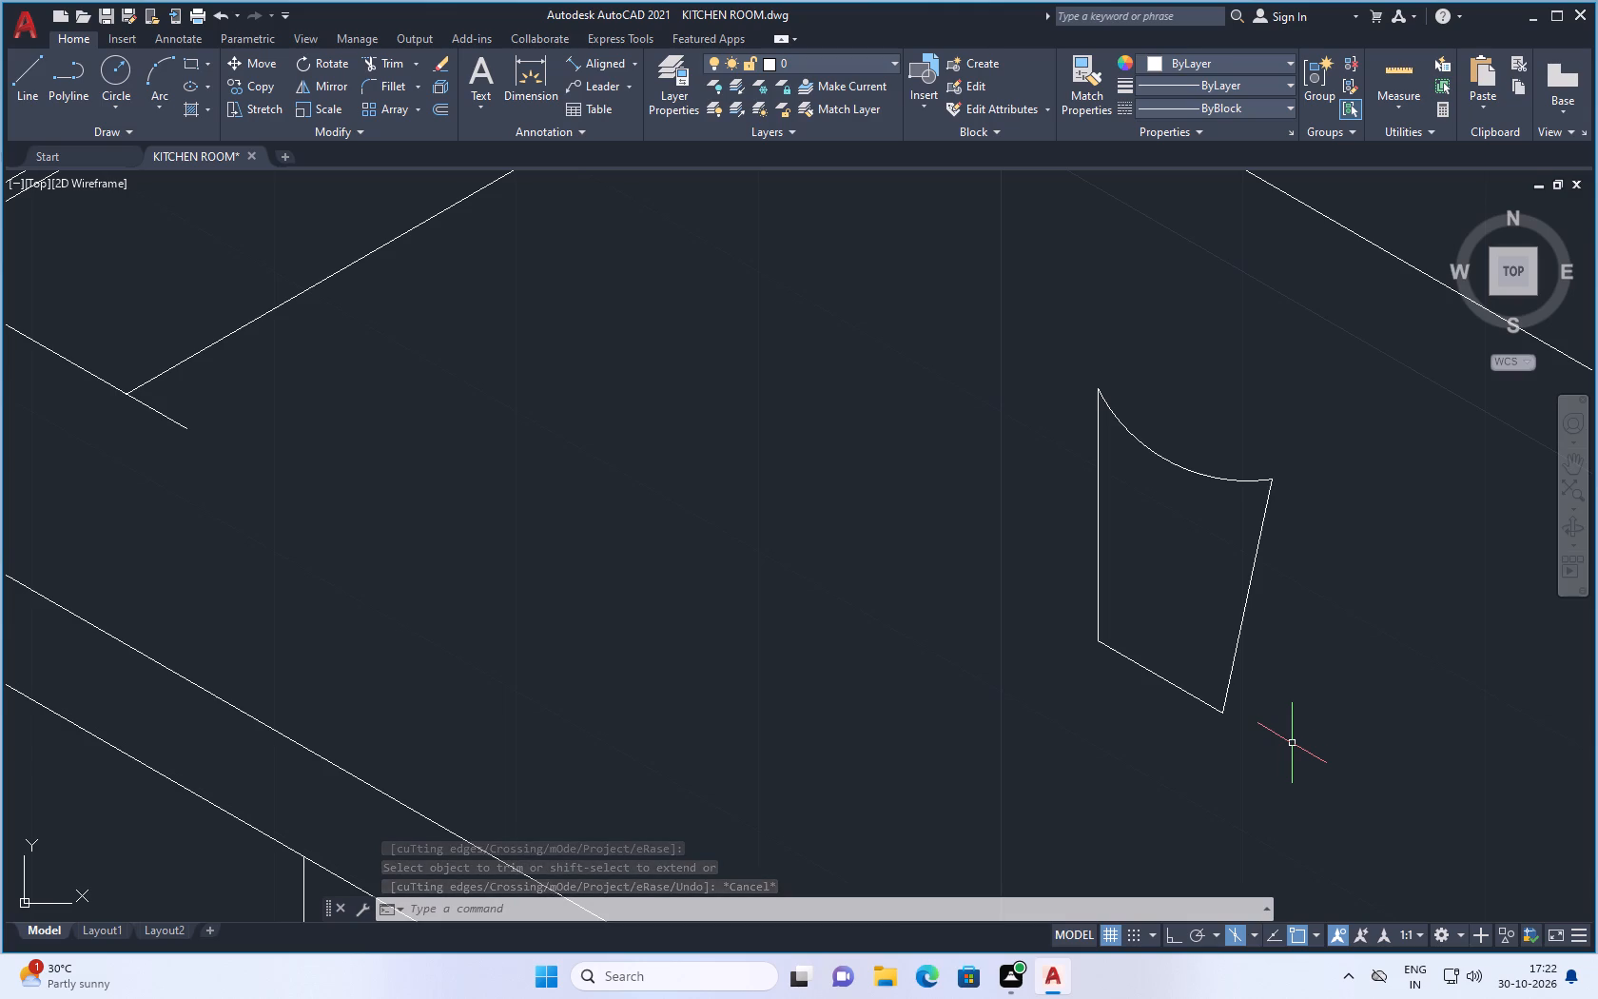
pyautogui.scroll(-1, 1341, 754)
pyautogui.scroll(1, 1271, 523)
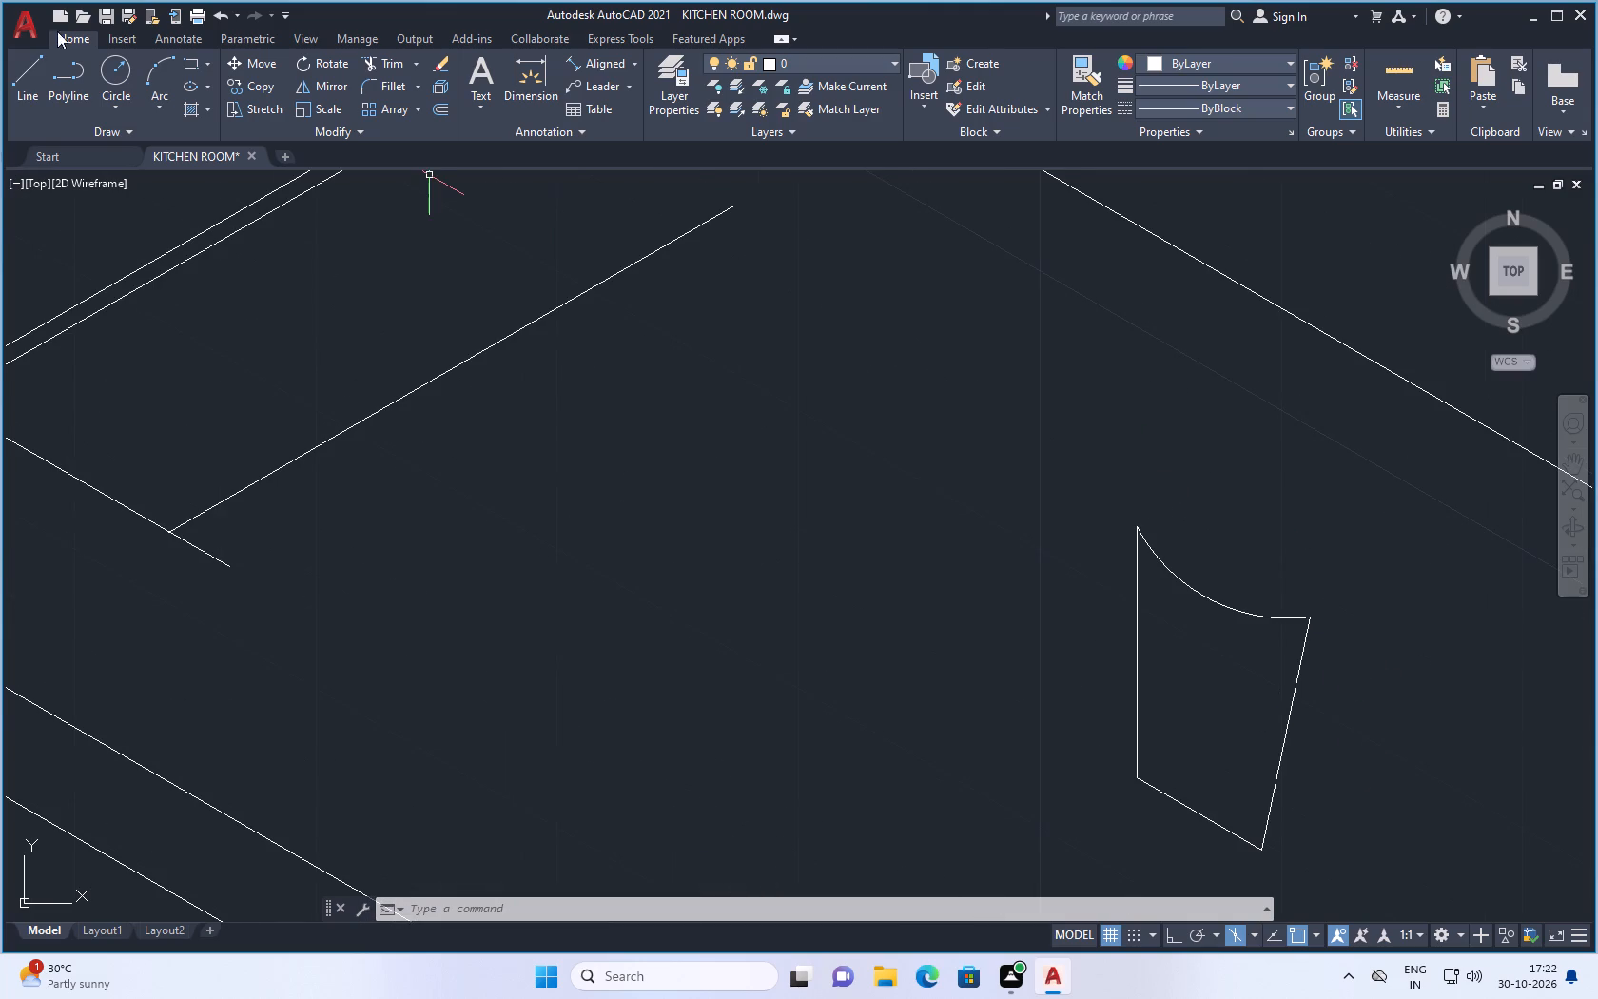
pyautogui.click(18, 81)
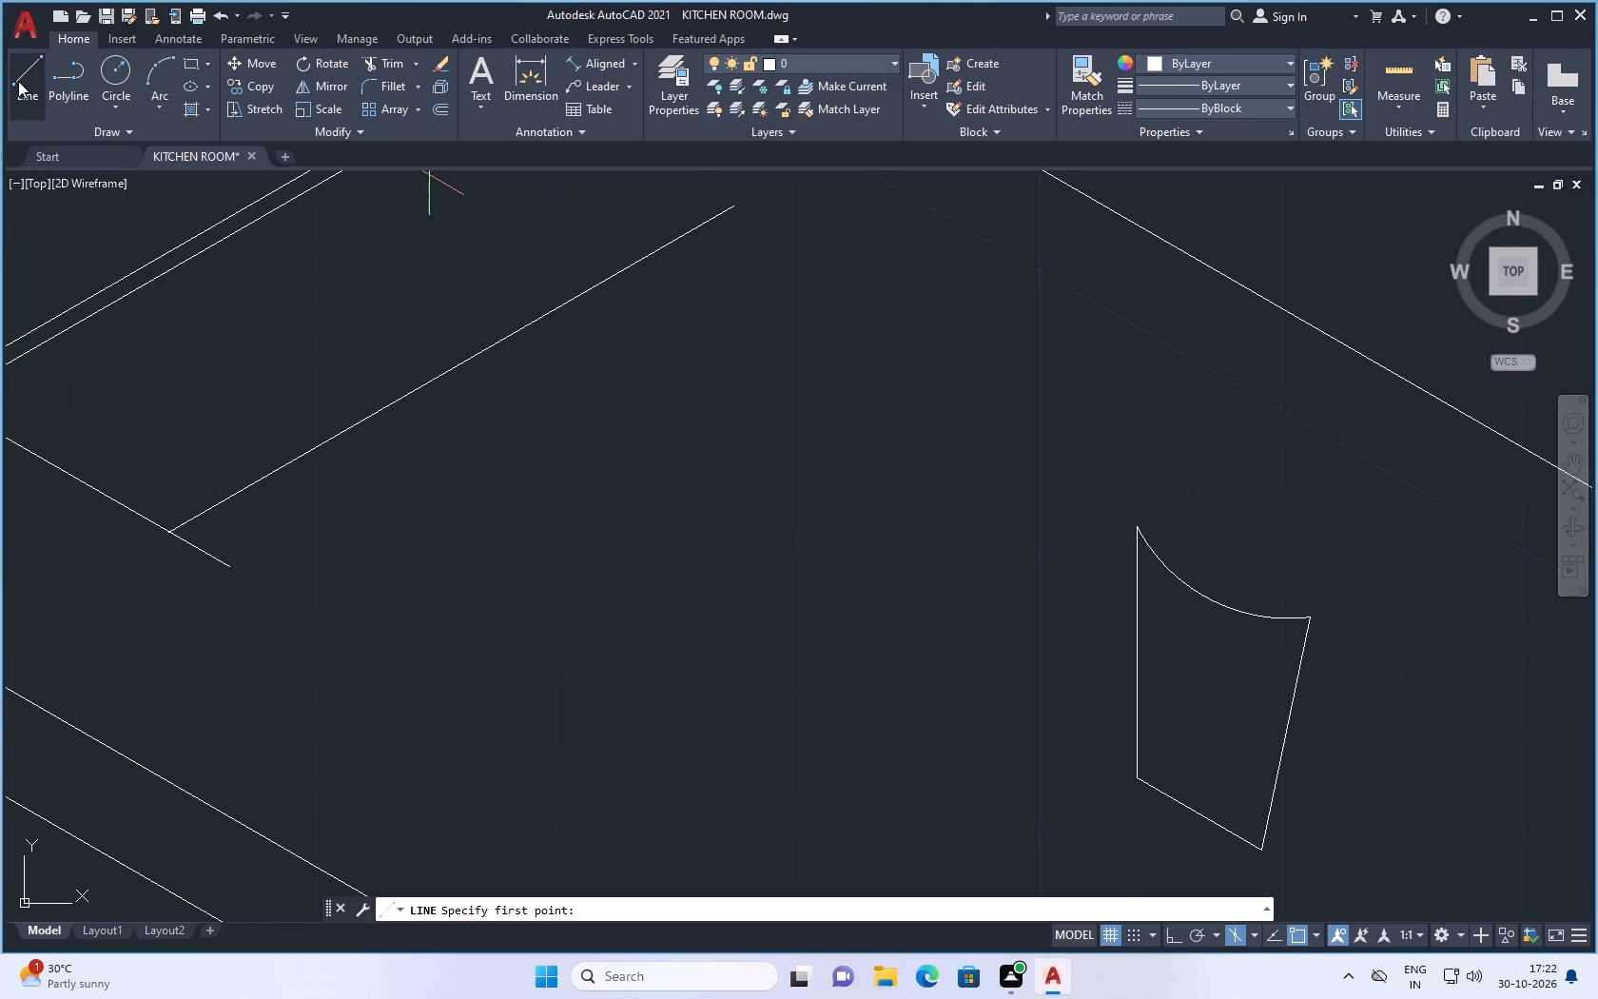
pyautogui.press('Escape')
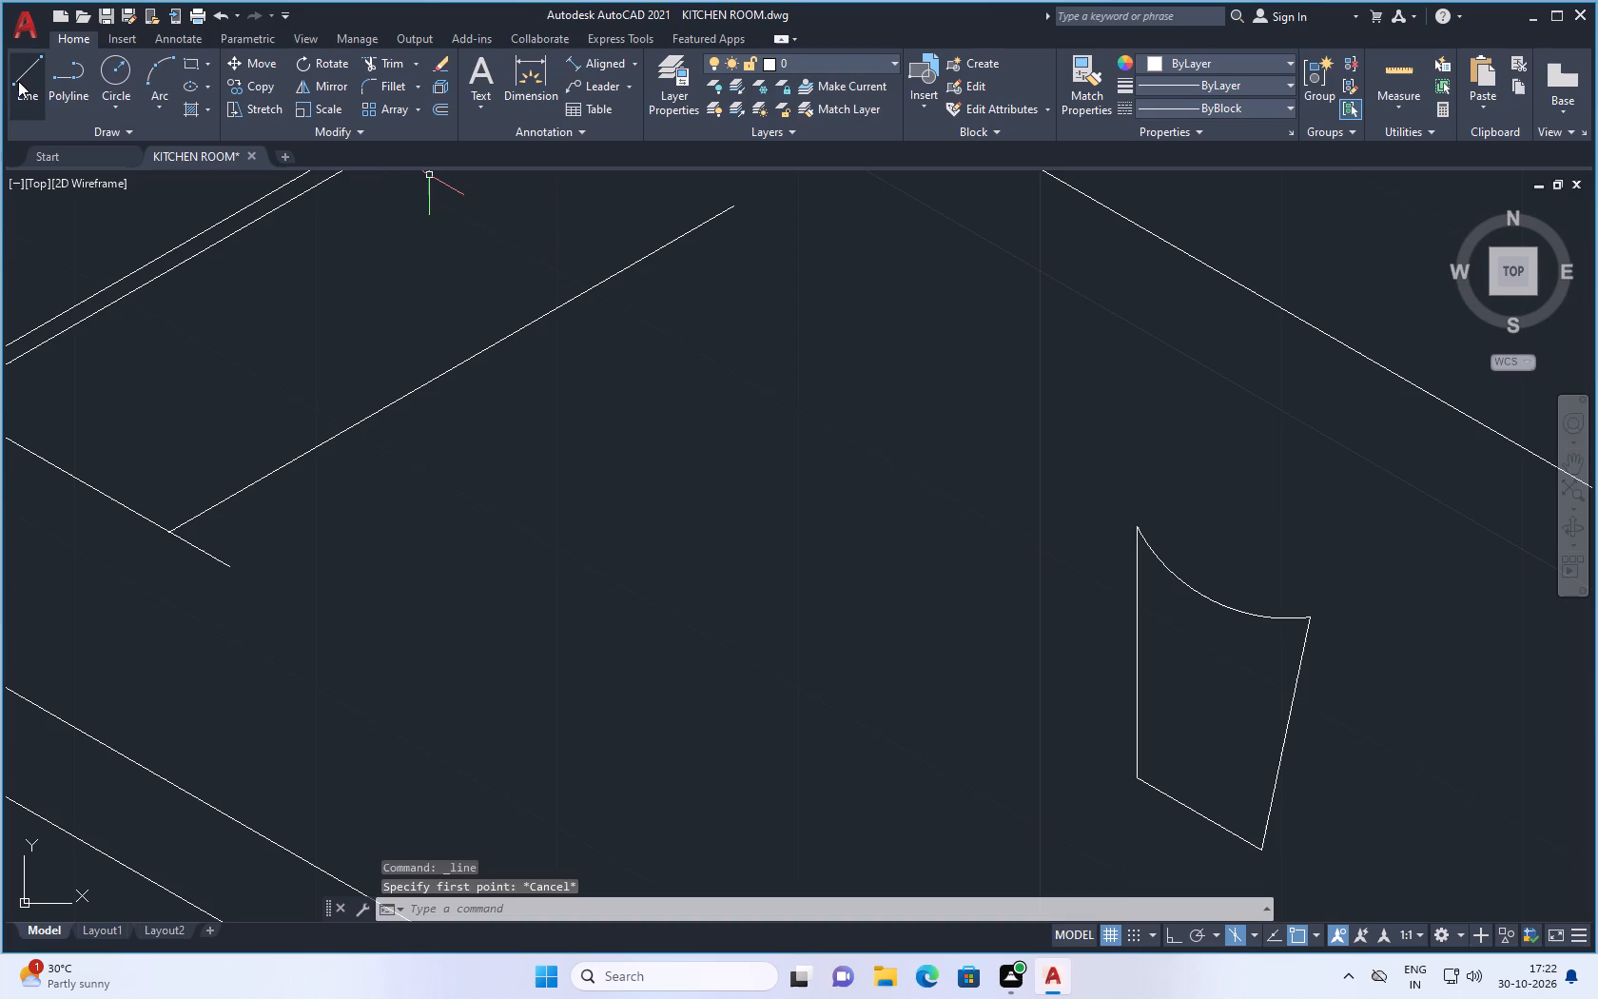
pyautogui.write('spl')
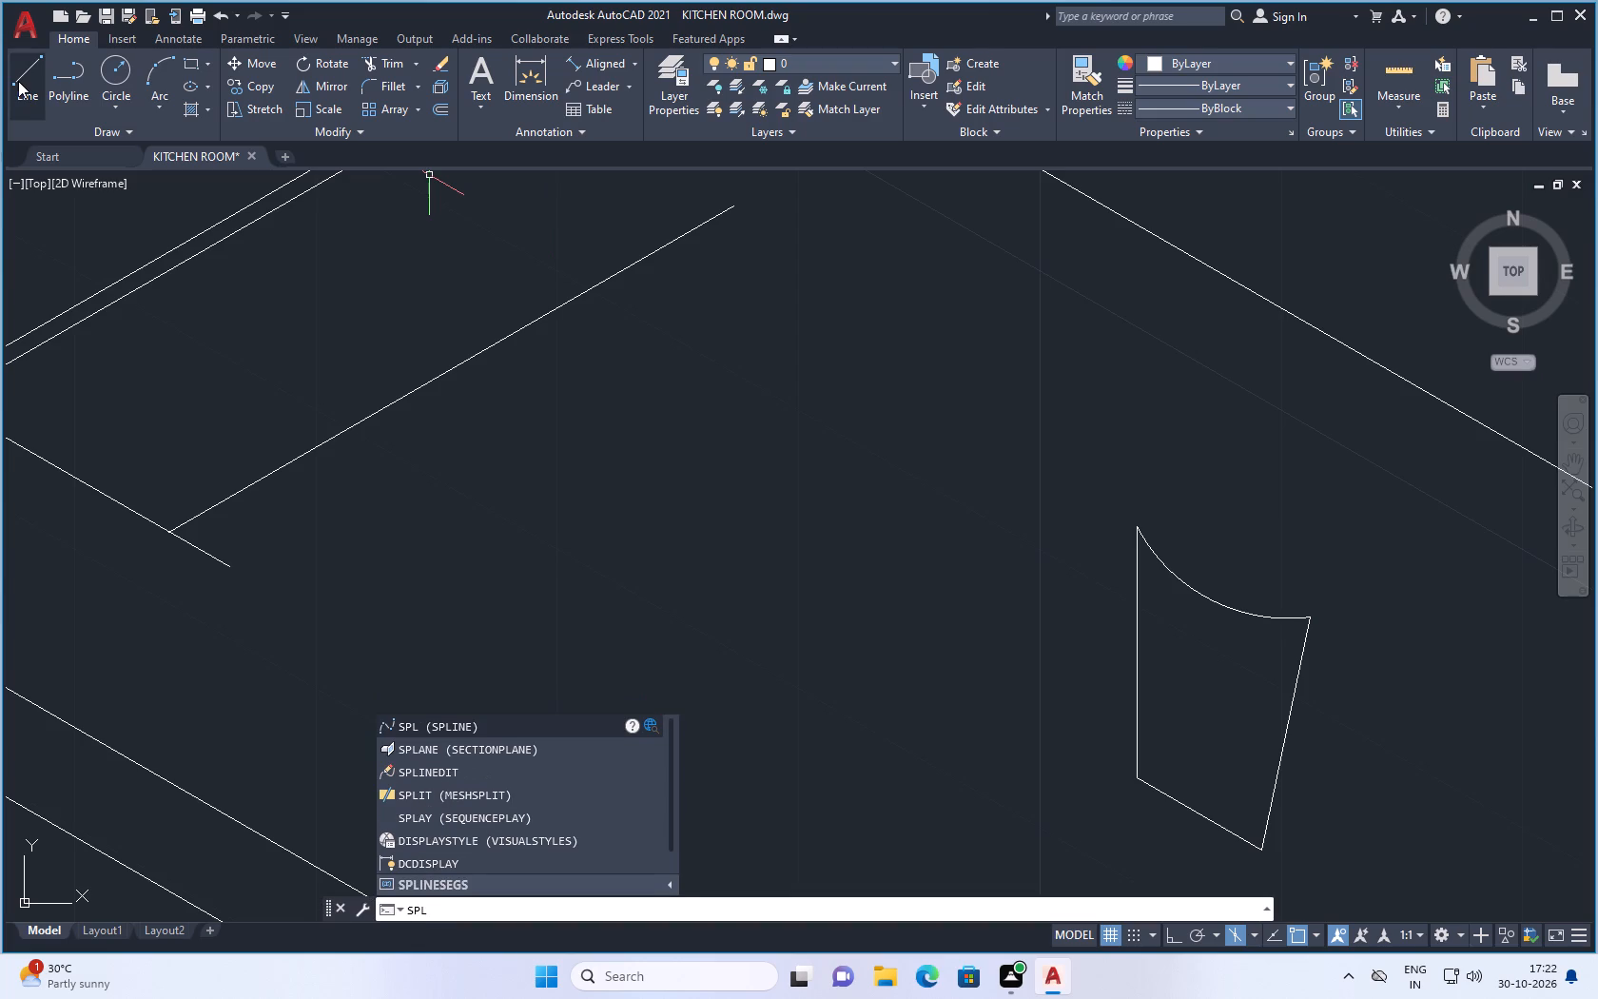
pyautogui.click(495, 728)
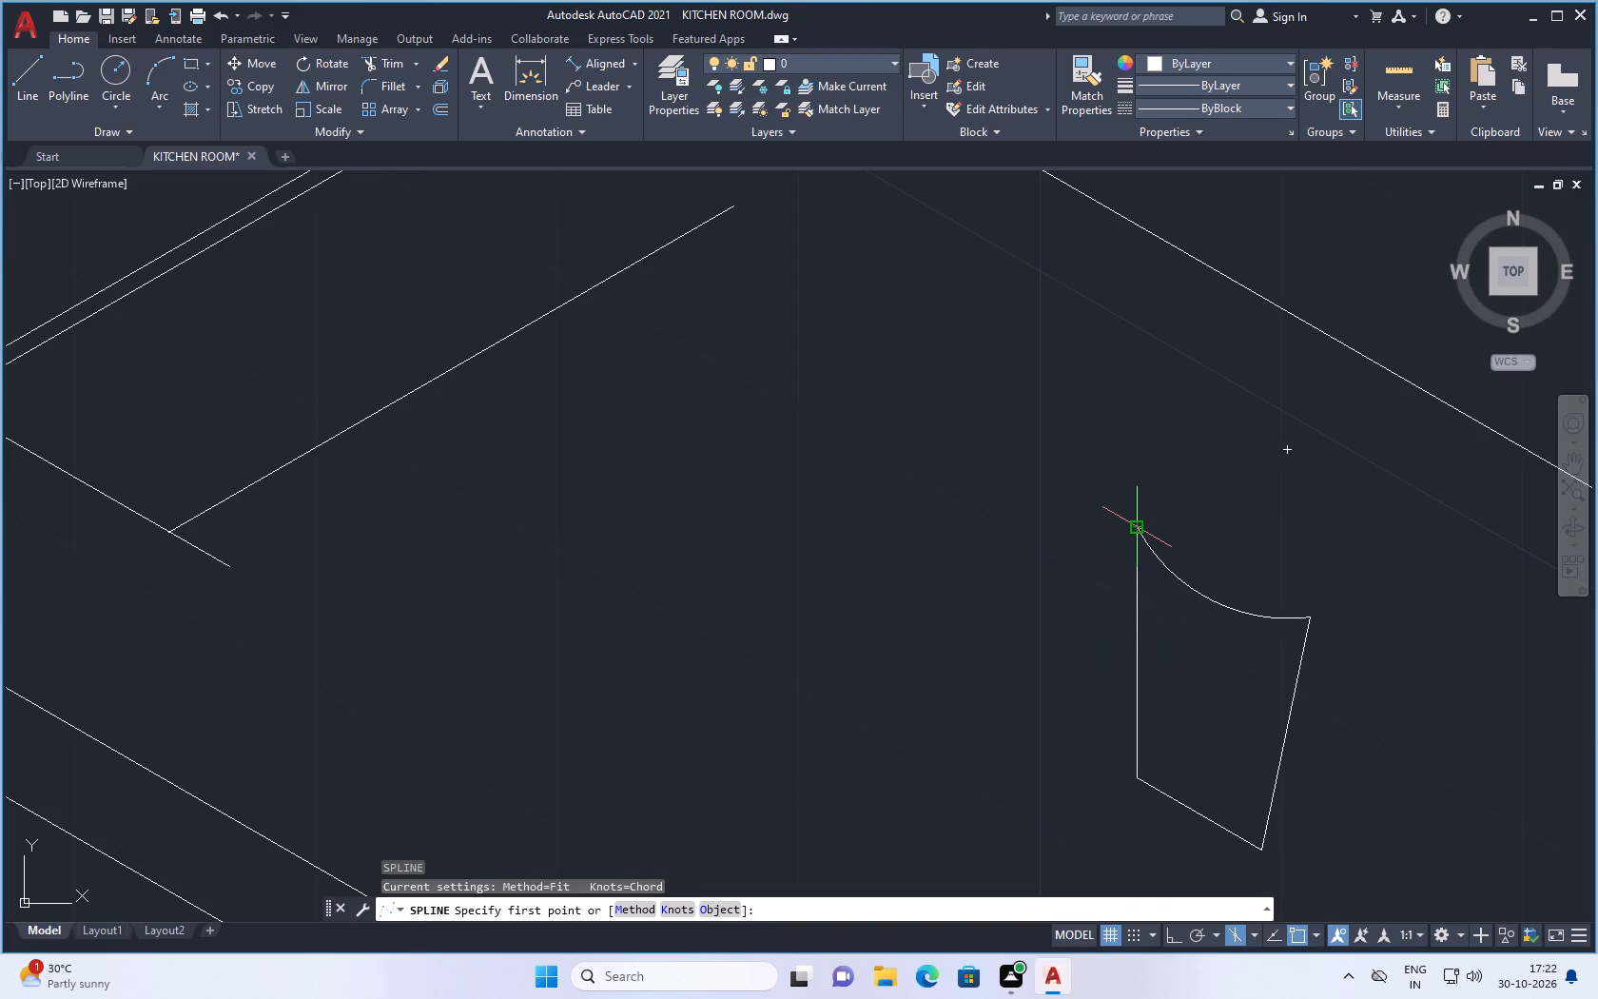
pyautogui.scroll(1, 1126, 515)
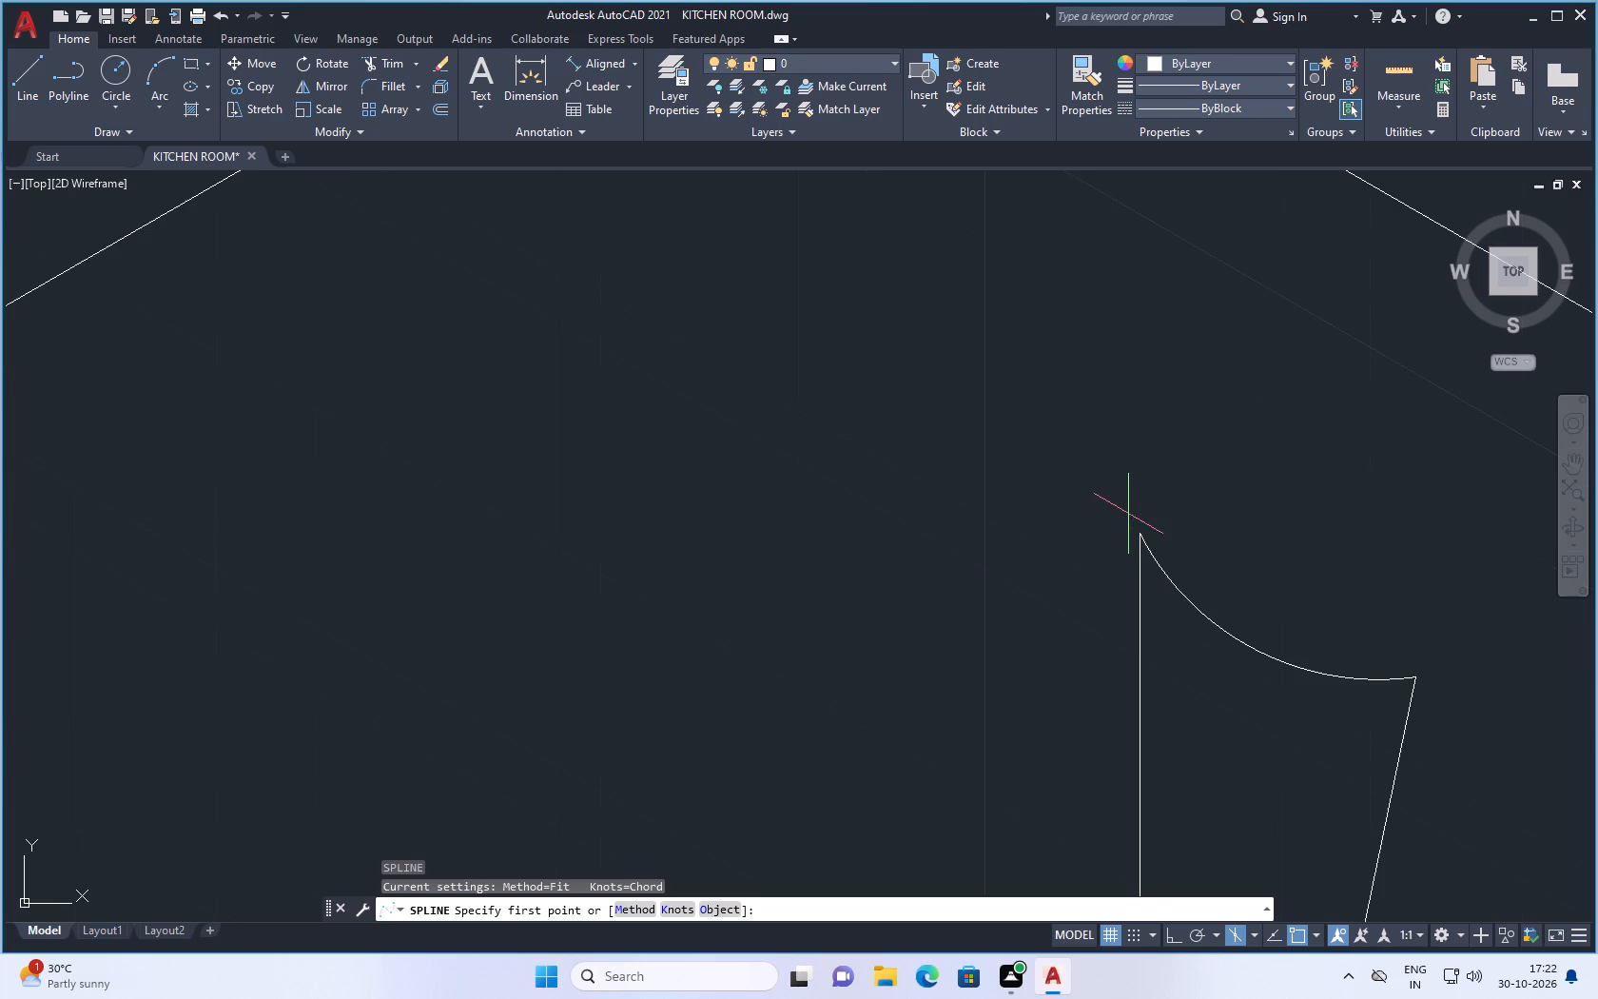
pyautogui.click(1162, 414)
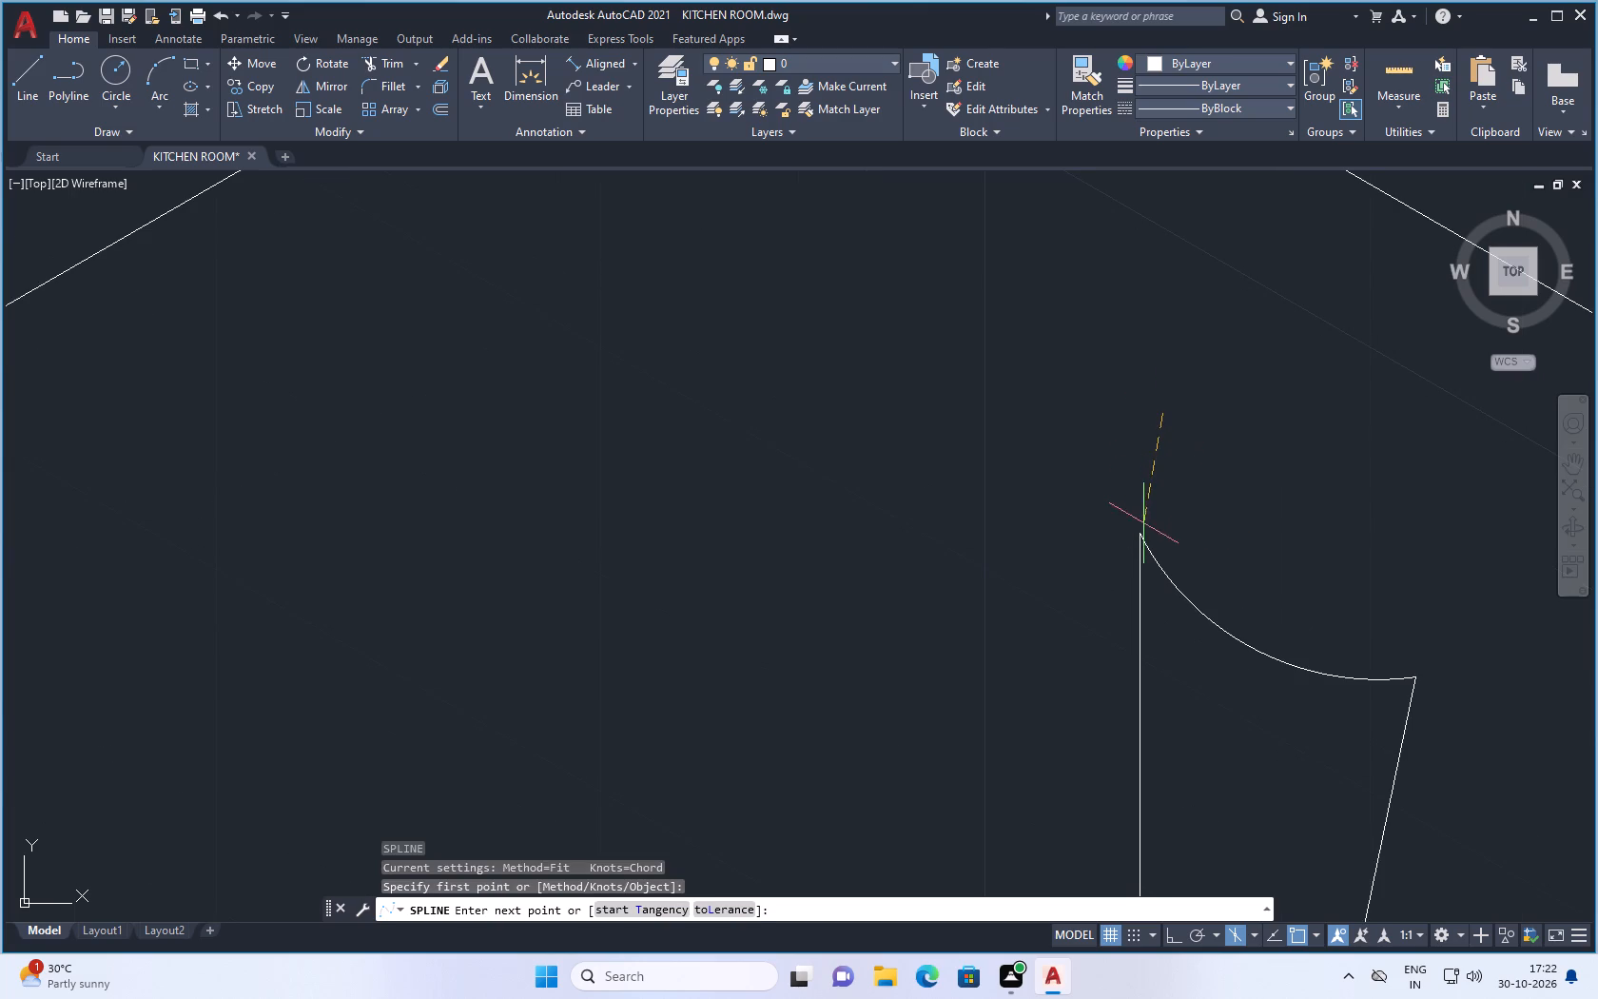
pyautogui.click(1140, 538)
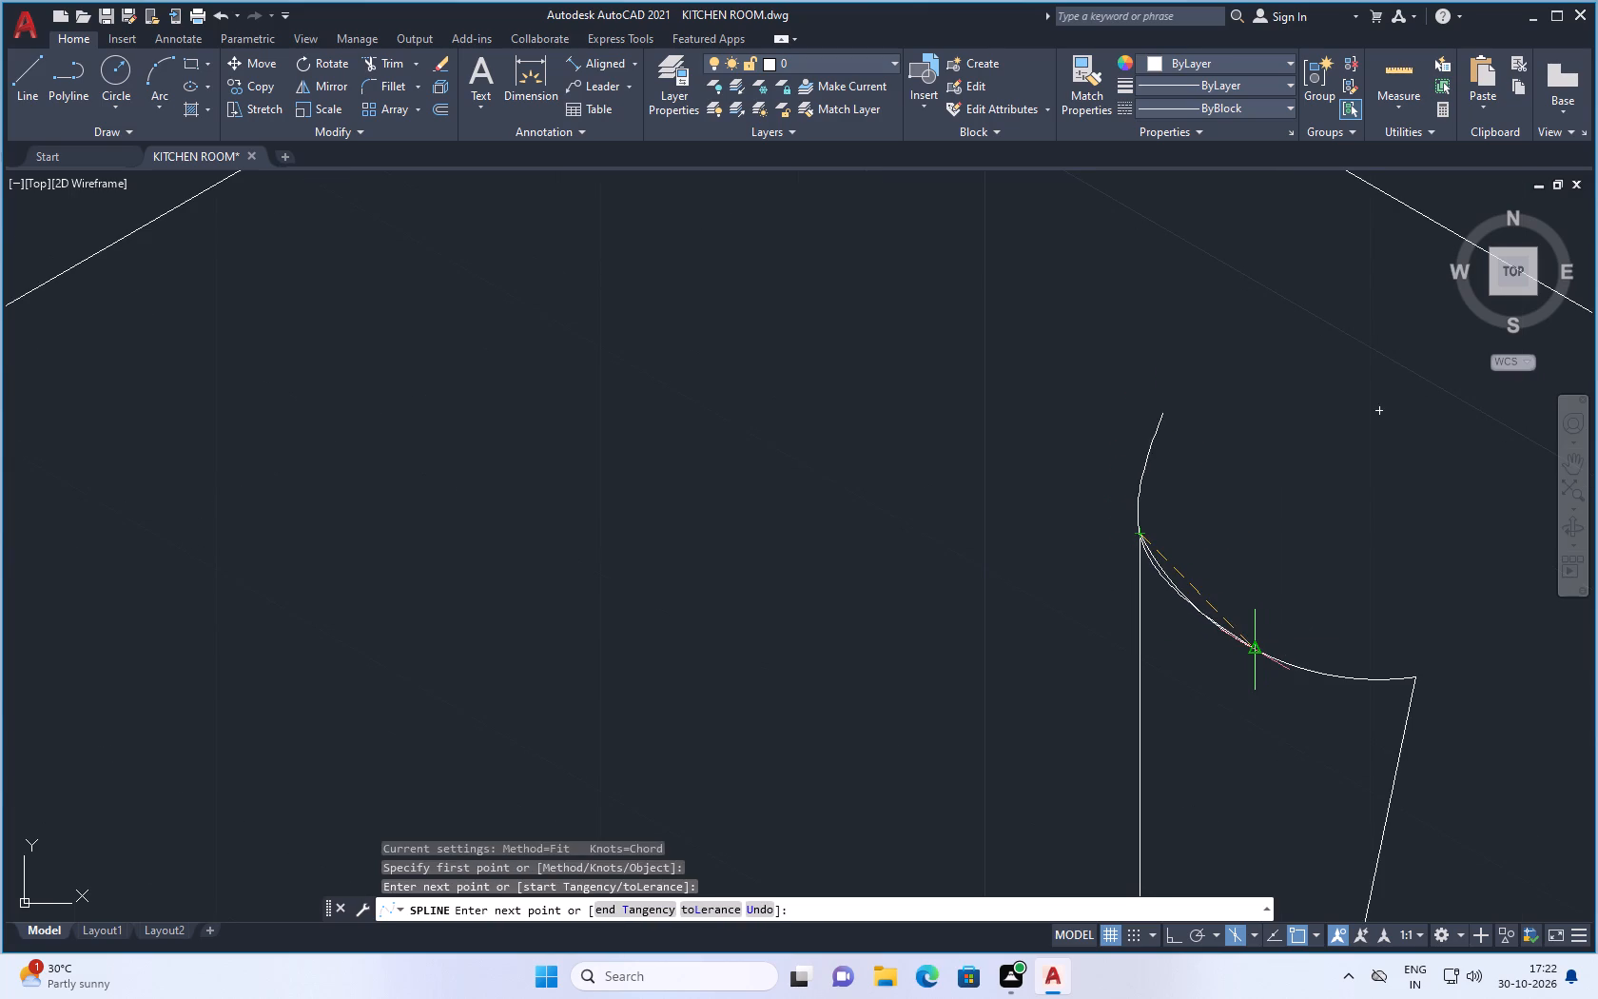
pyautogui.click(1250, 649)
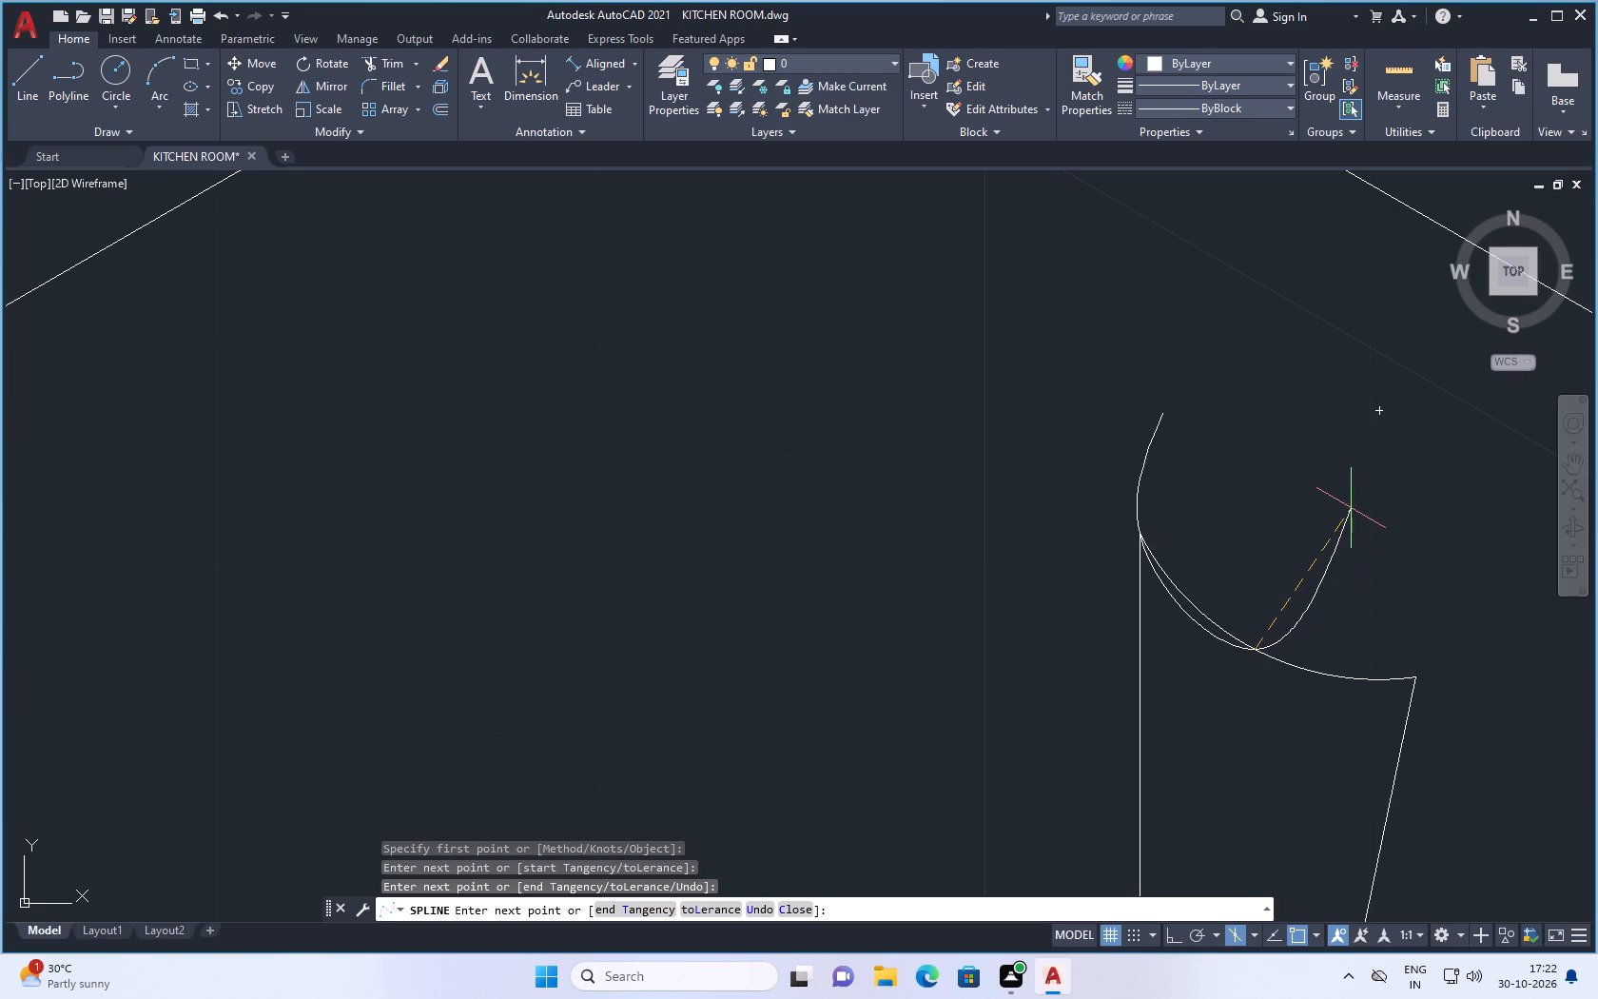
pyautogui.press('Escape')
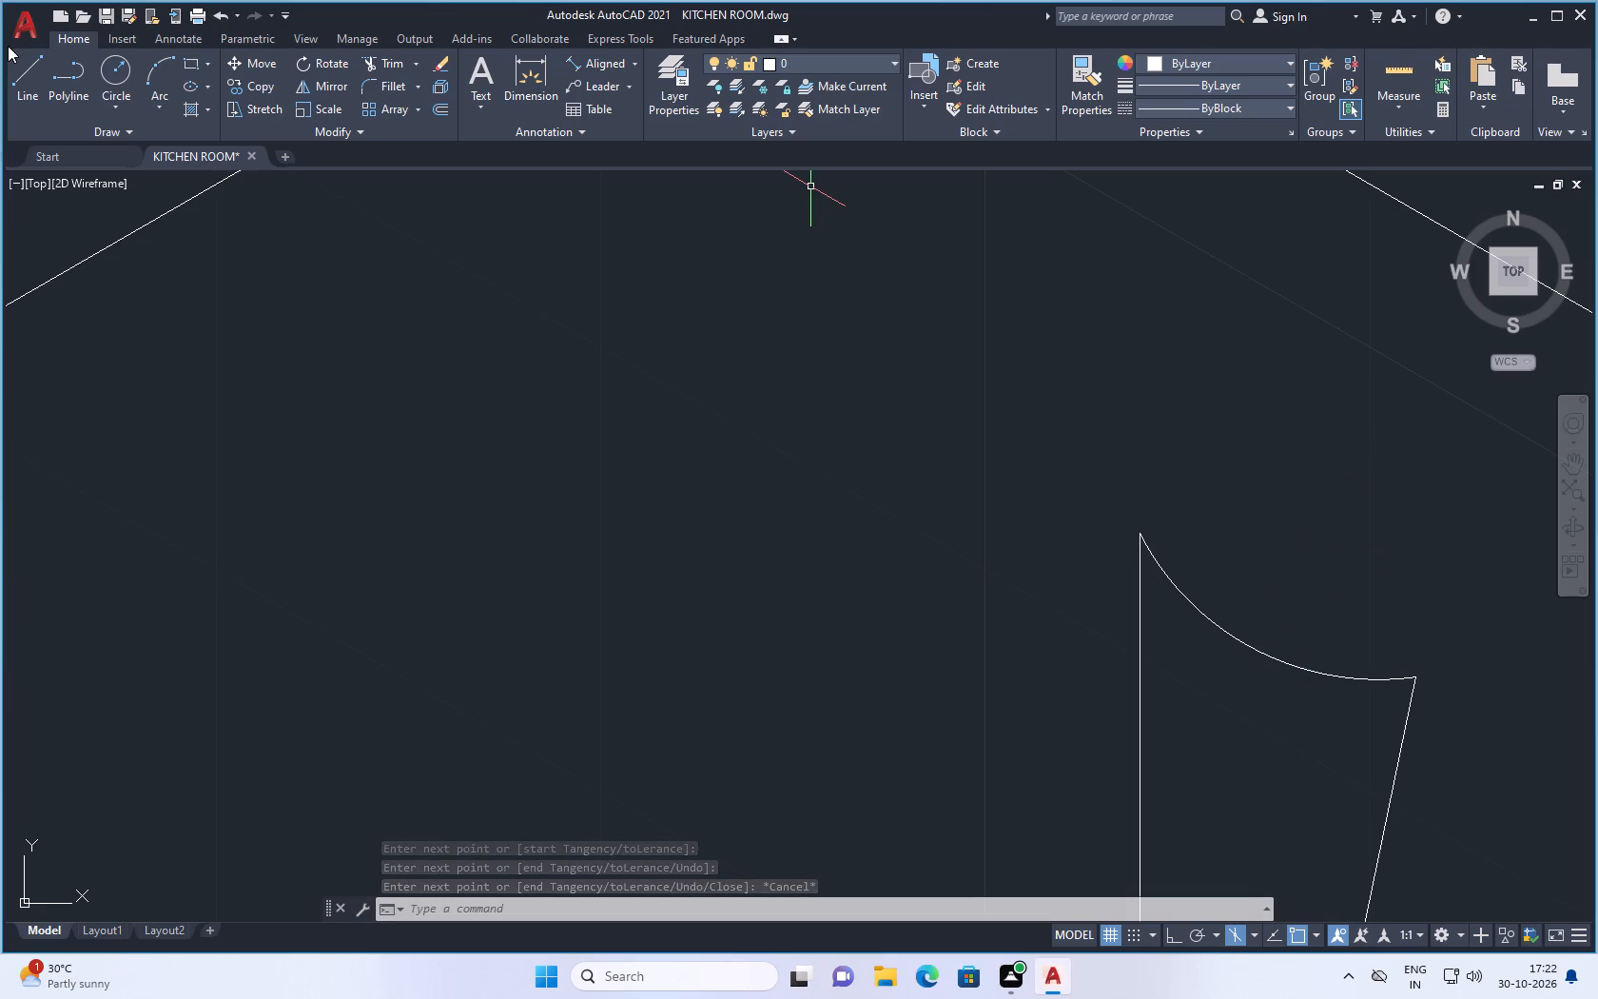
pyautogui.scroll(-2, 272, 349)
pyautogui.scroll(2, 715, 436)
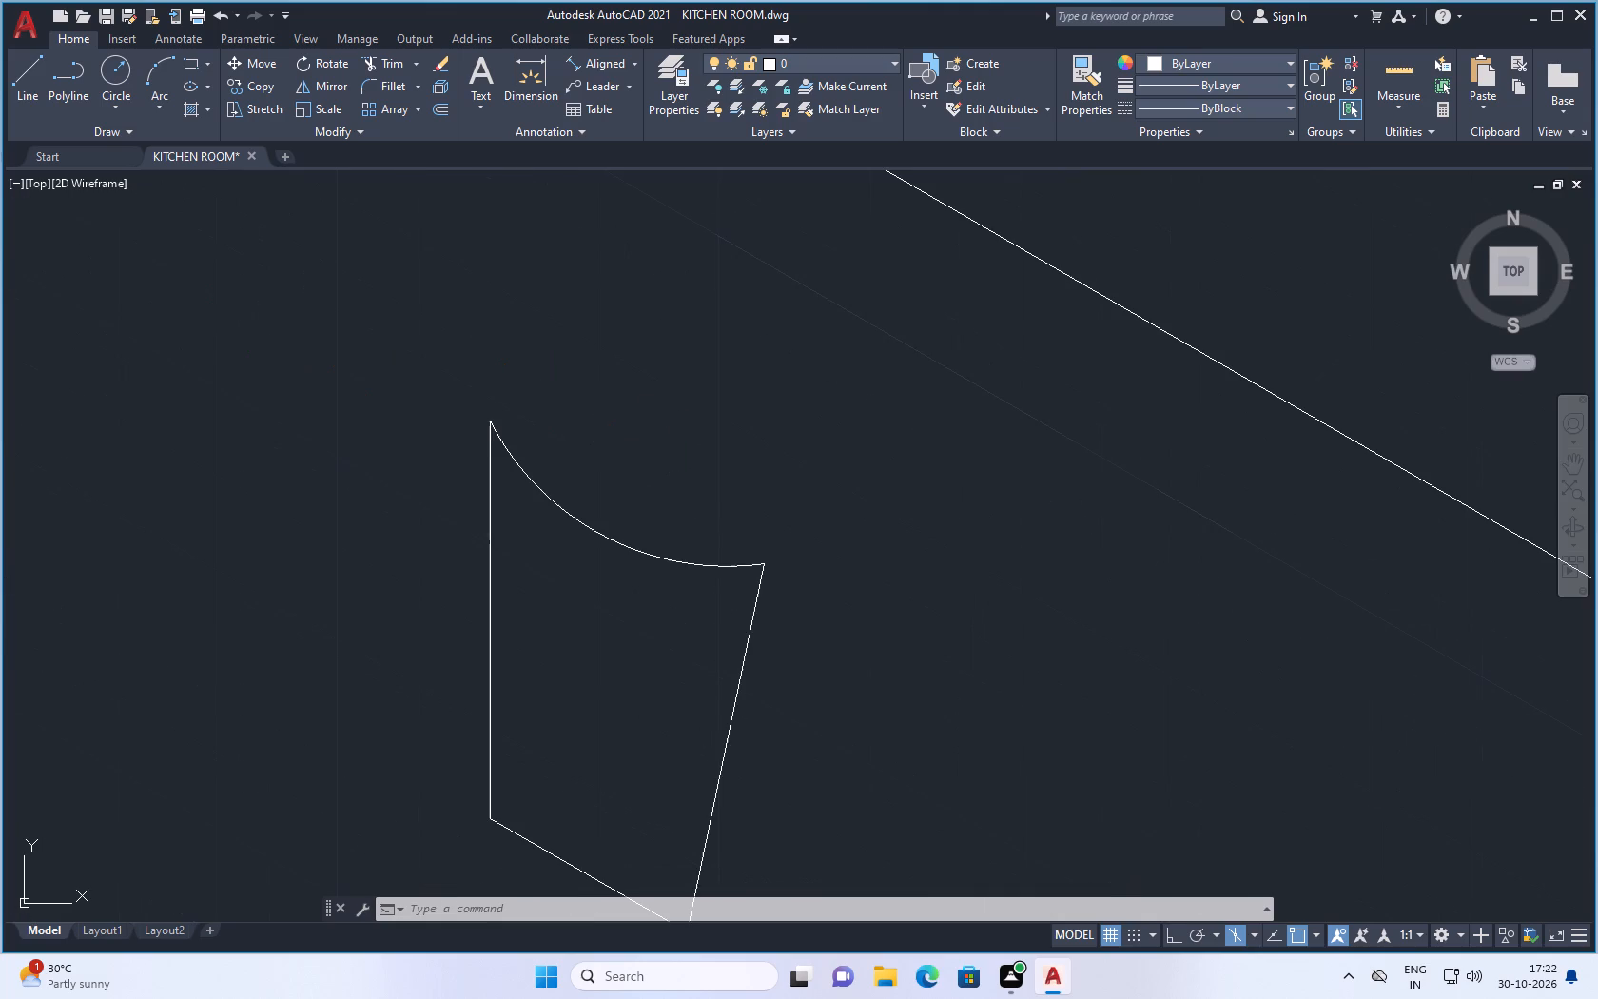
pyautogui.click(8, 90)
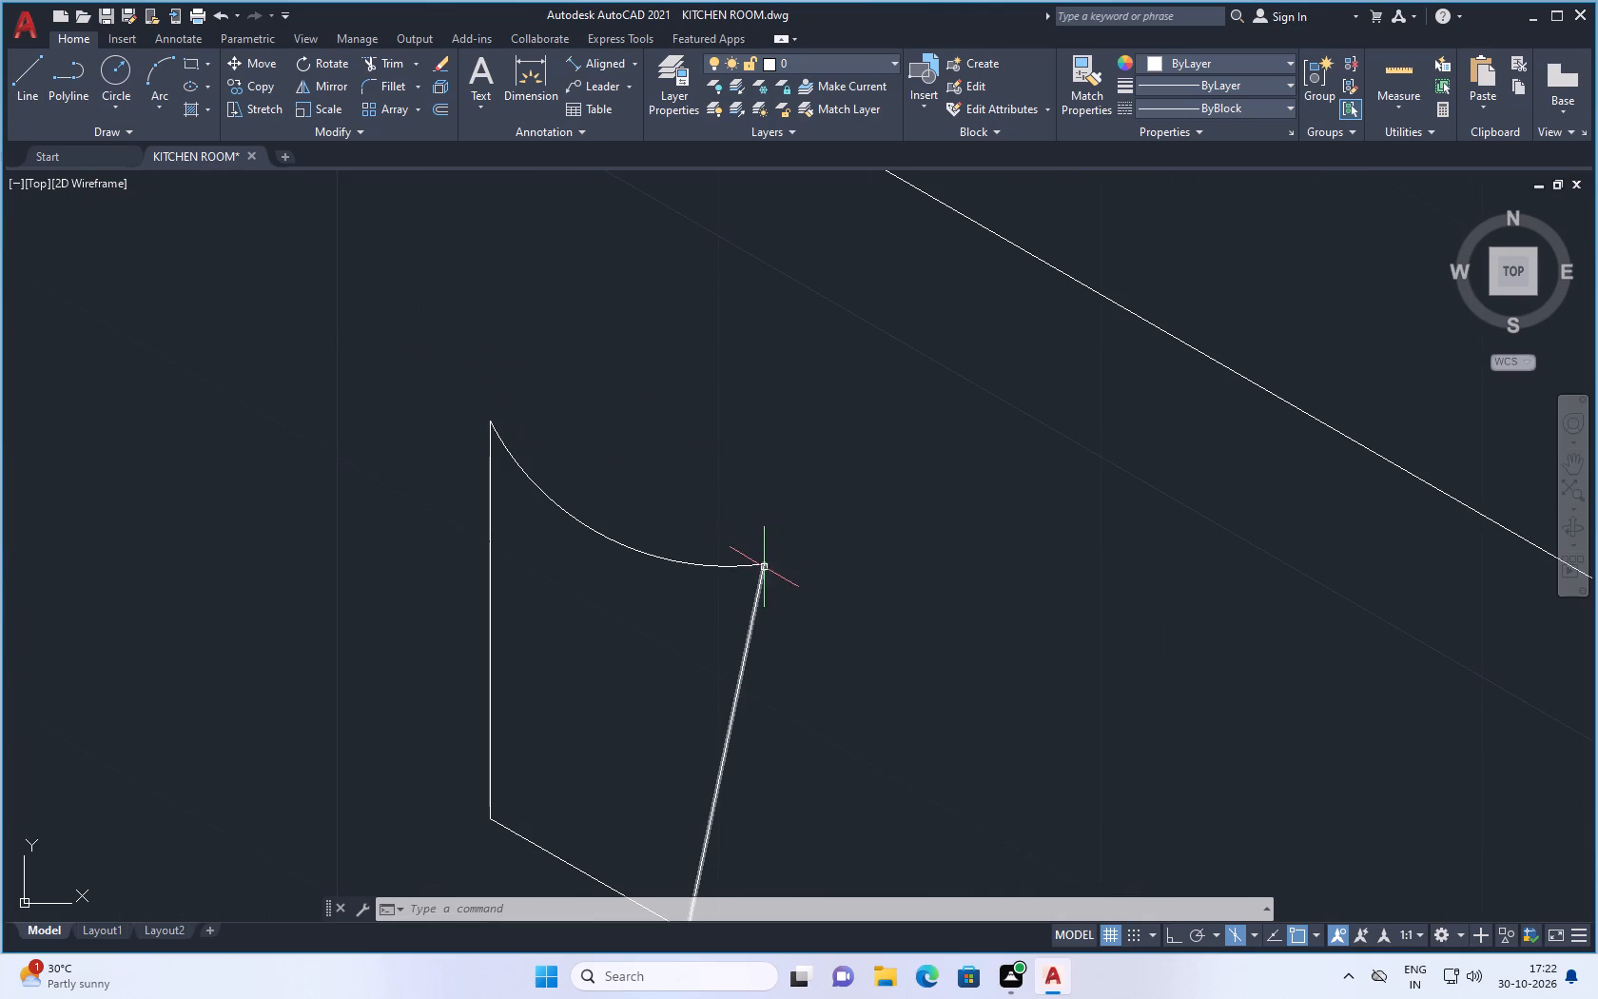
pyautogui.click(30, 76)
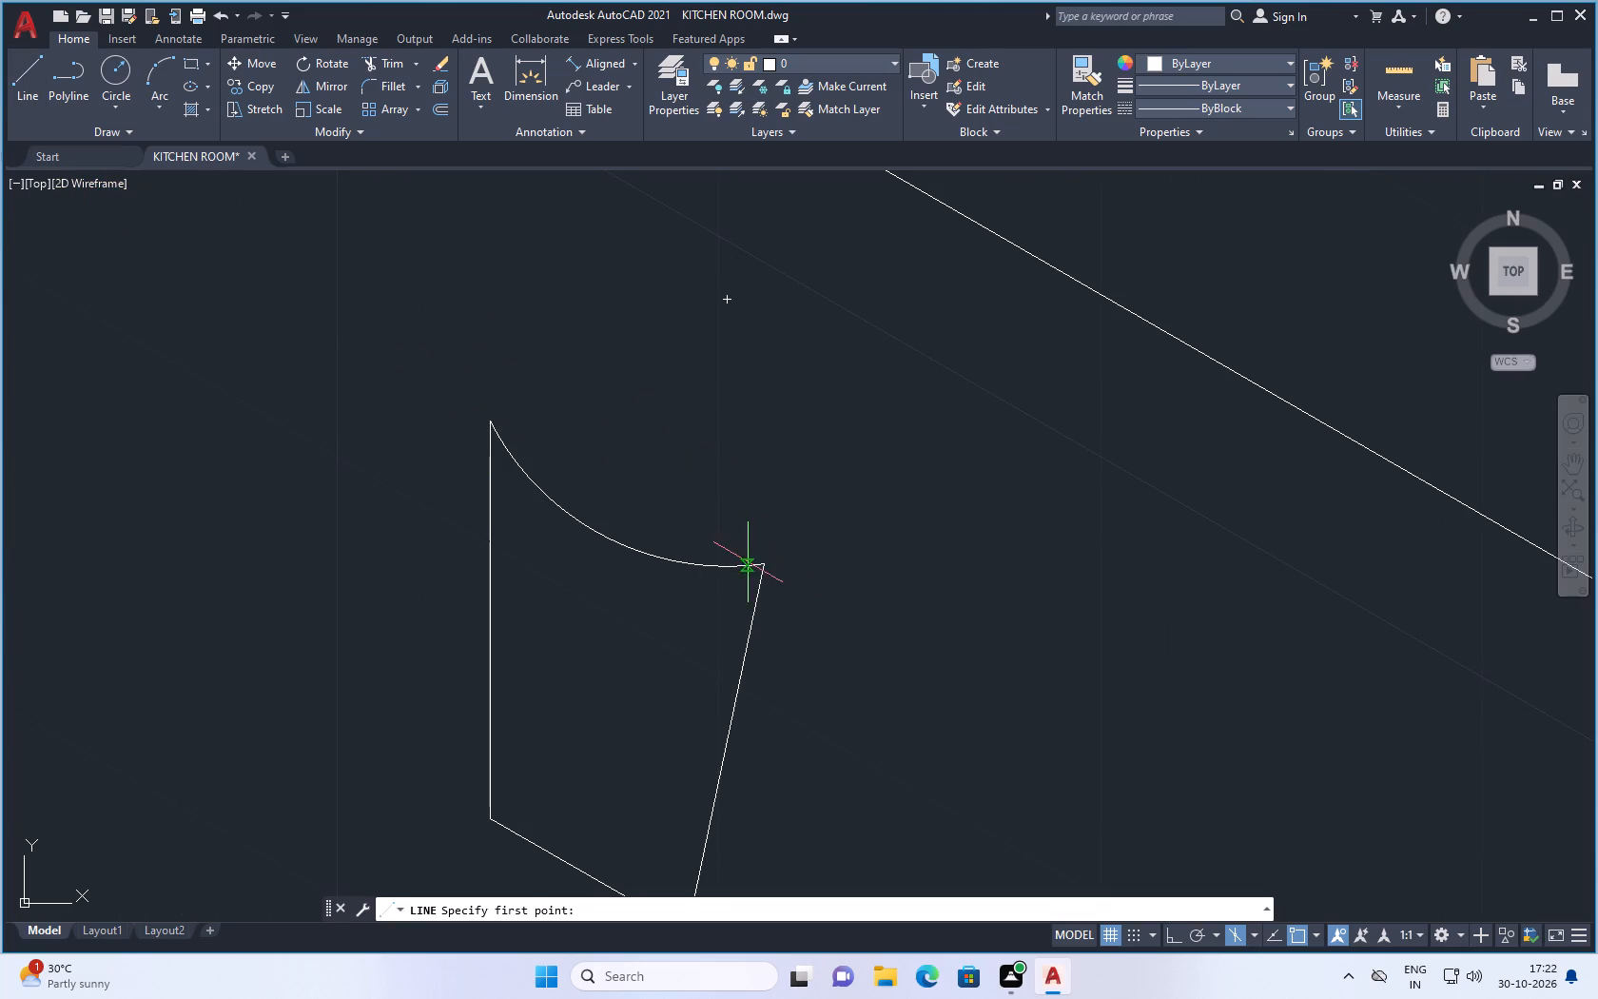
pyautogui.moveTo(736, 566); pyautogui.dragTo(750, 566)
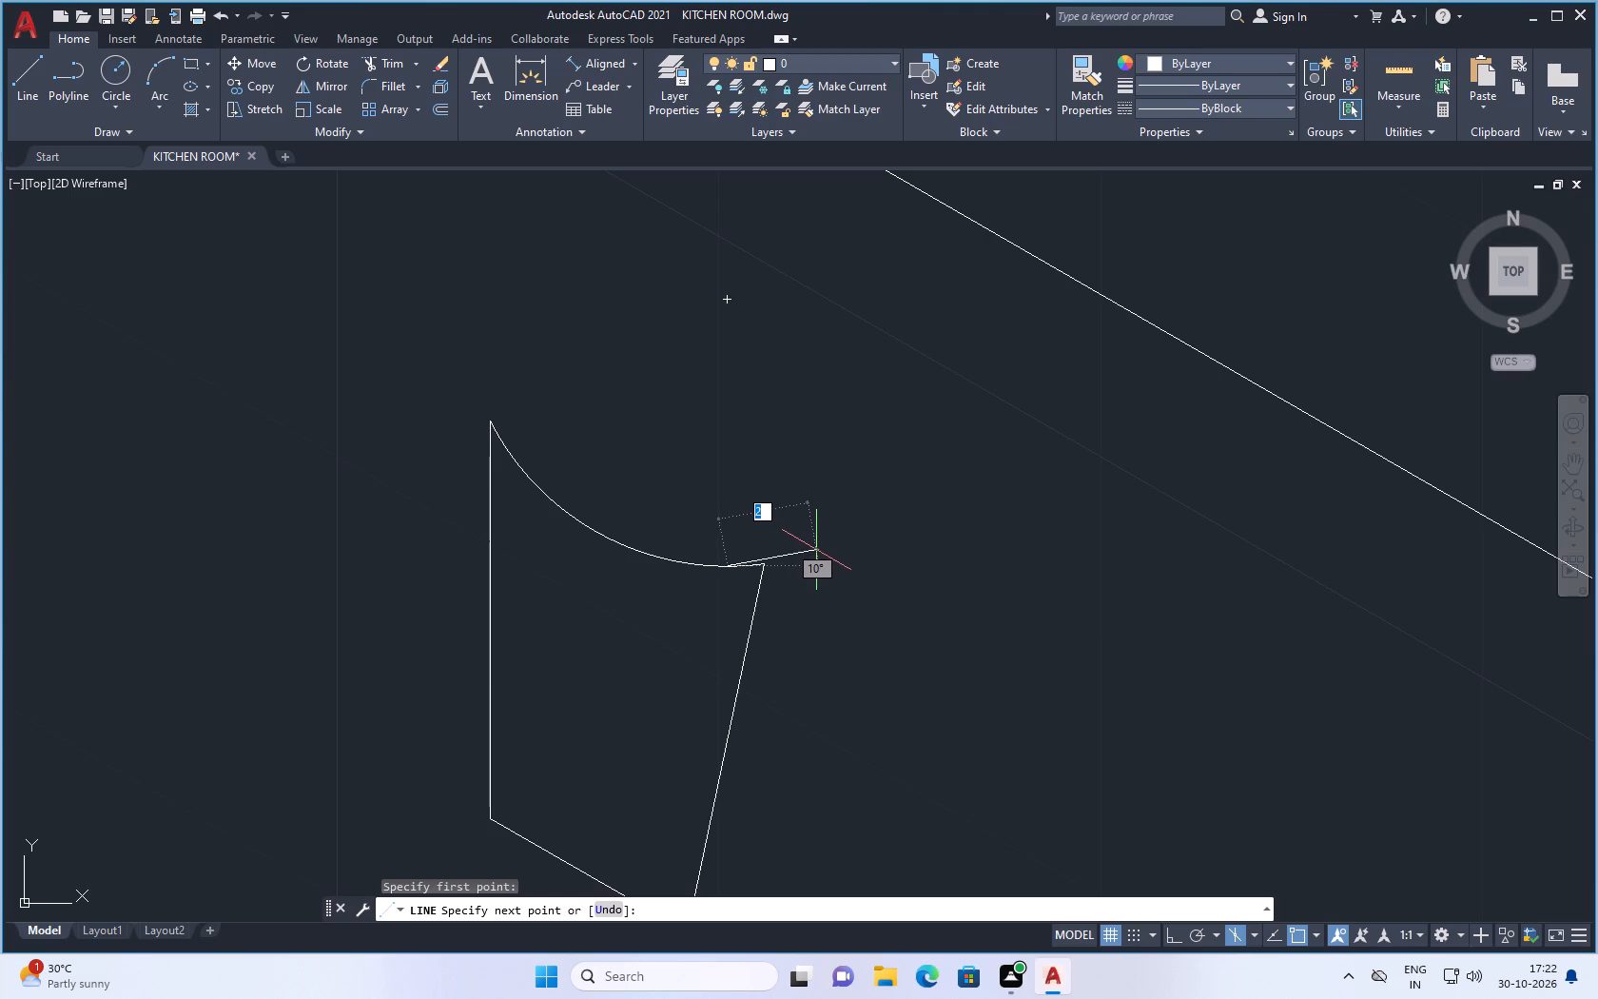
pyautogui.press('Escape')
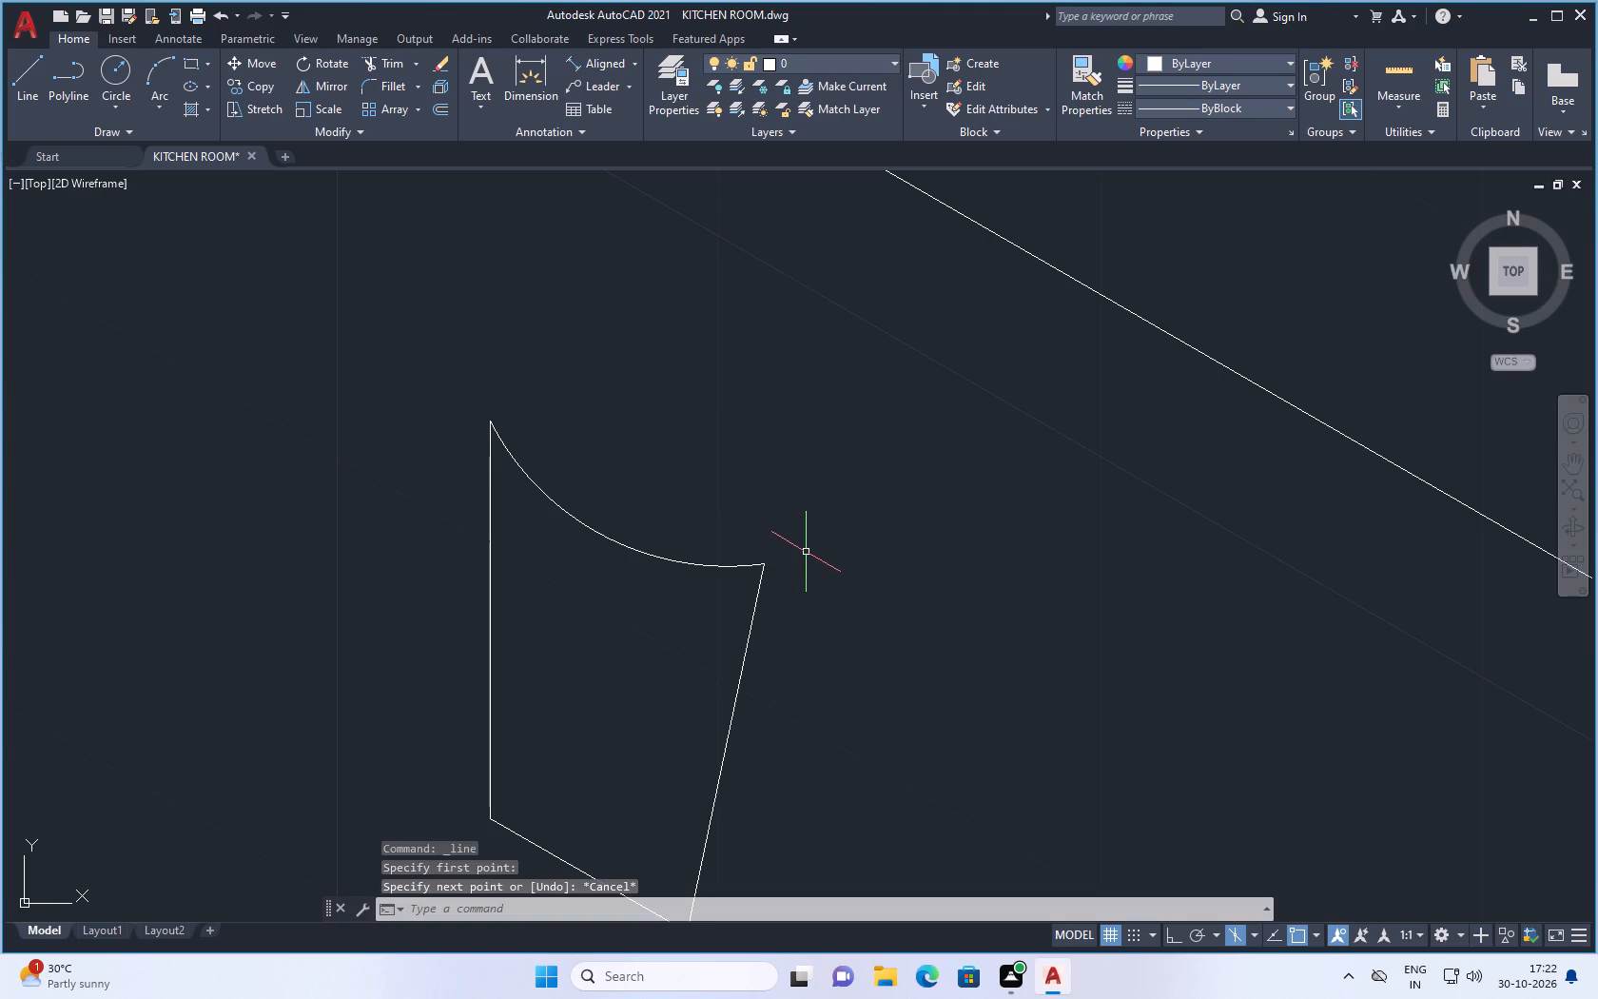
# Draw a connected zigzag line with four peaks from the curved top's higher end, finishing with a short downstroke above the curve.
pyautogui.click(28, 84)
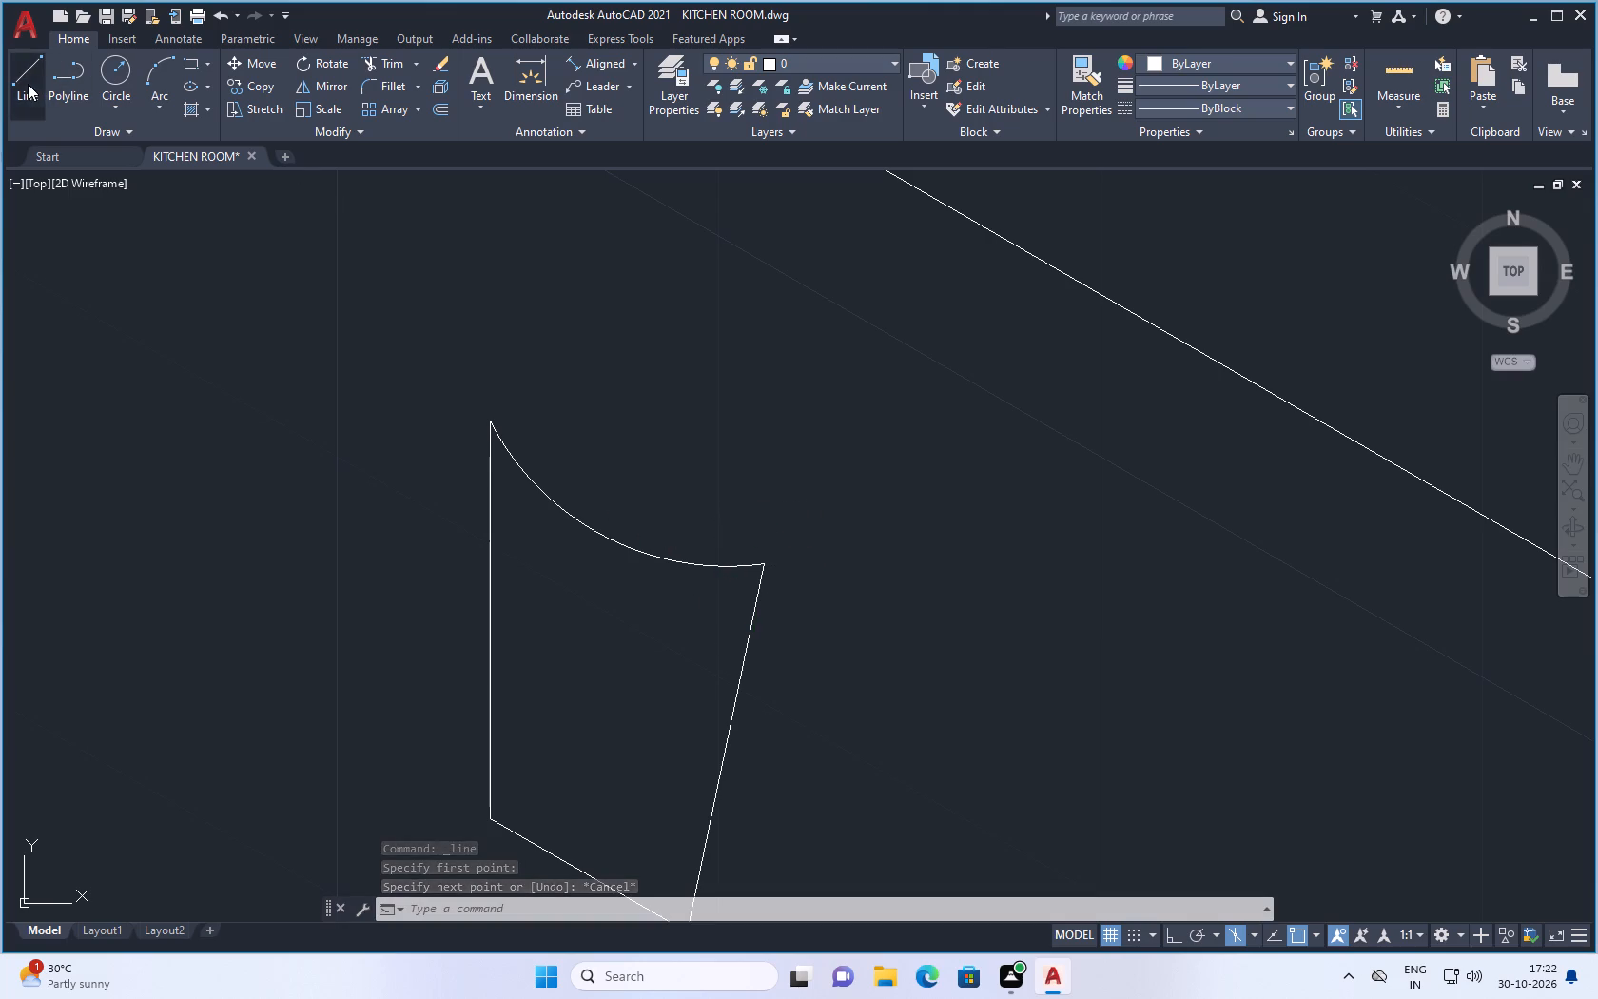
pyautogui.click(489, 427)
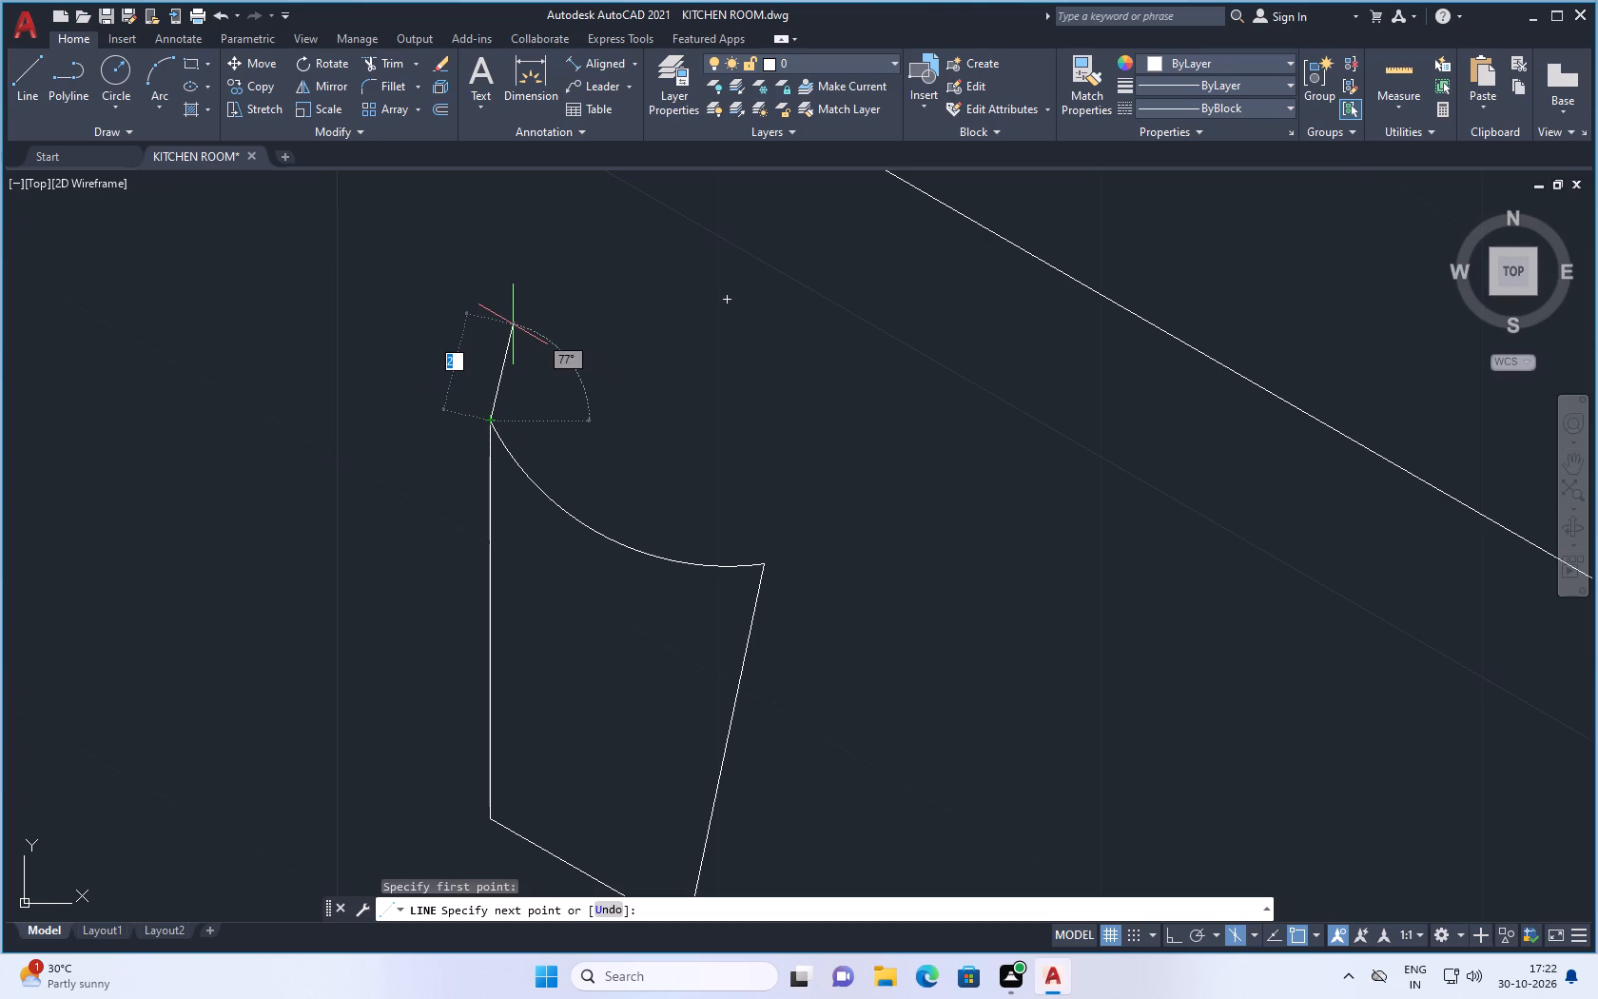
pyautogui.click(513, 324)
pyautogui.click(538, 369)
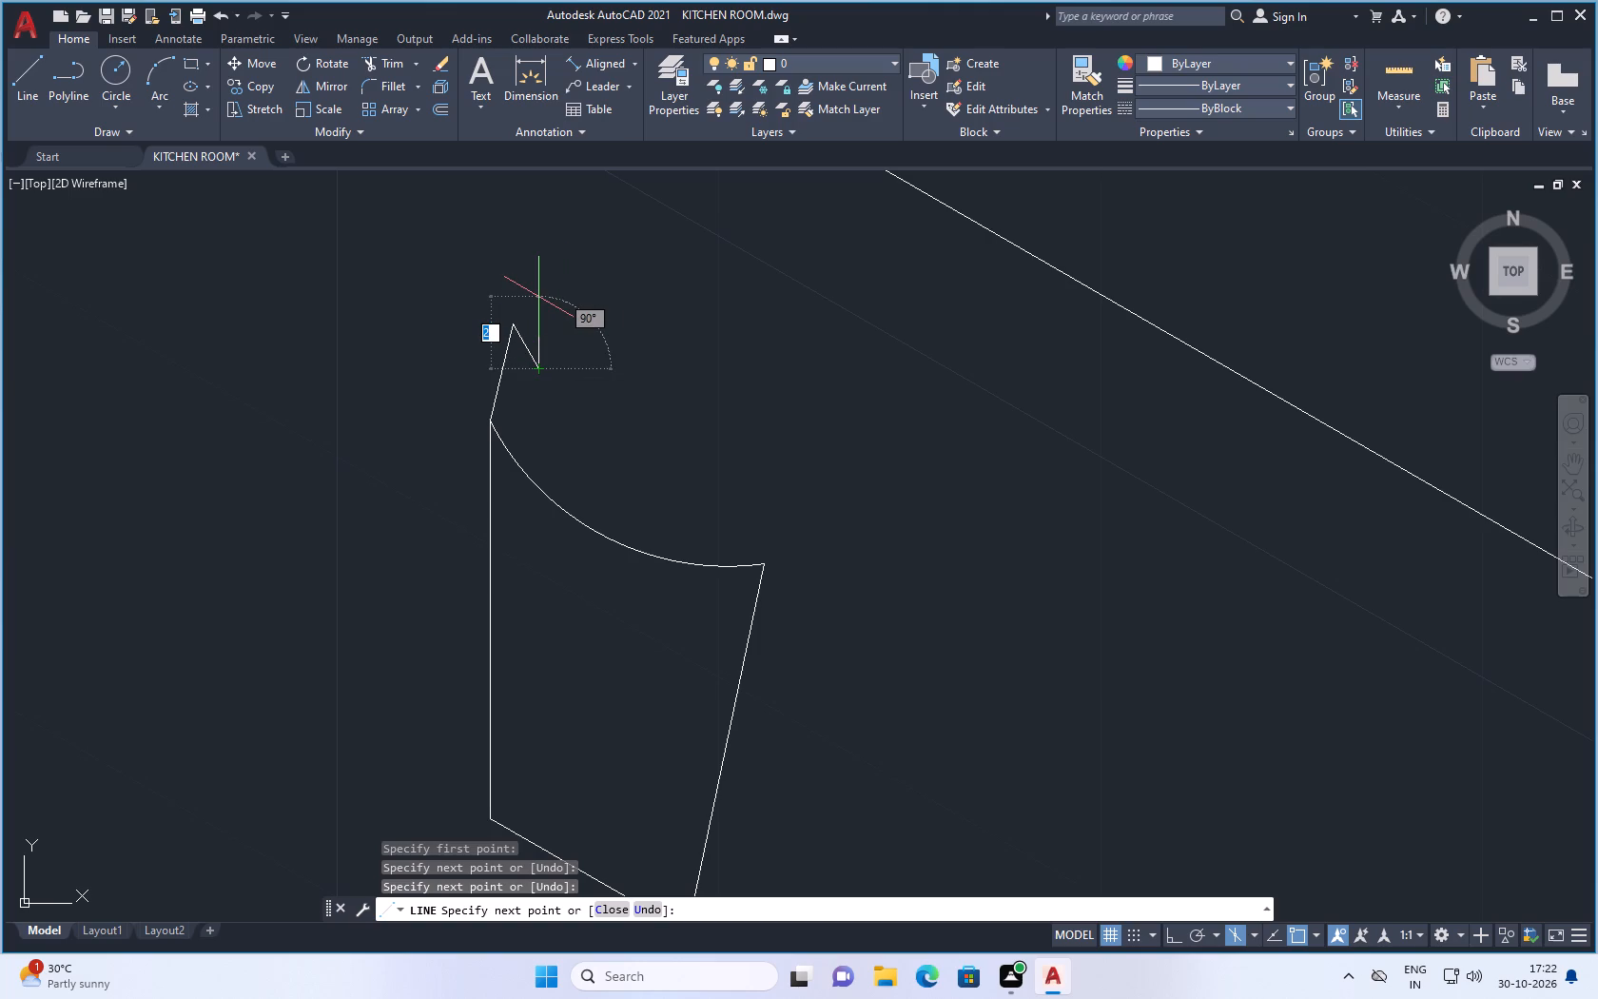
pyautogui.click(551, 250)
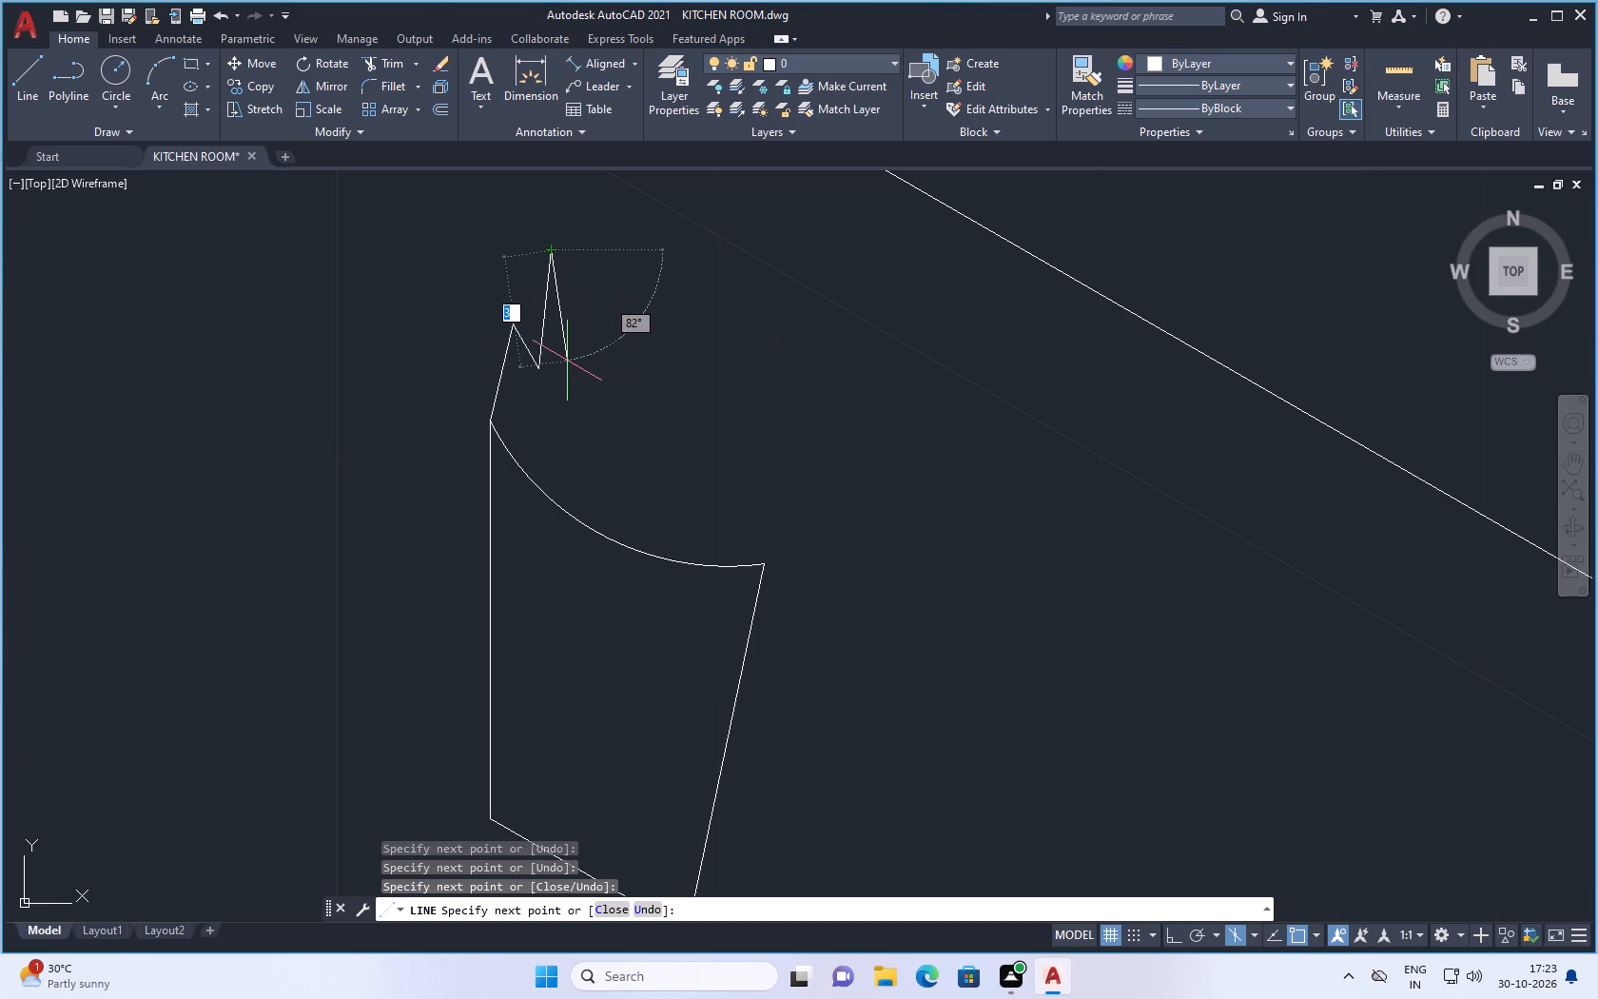
pyautogui.click(567, 361)
pyautogui.click(614, 269)
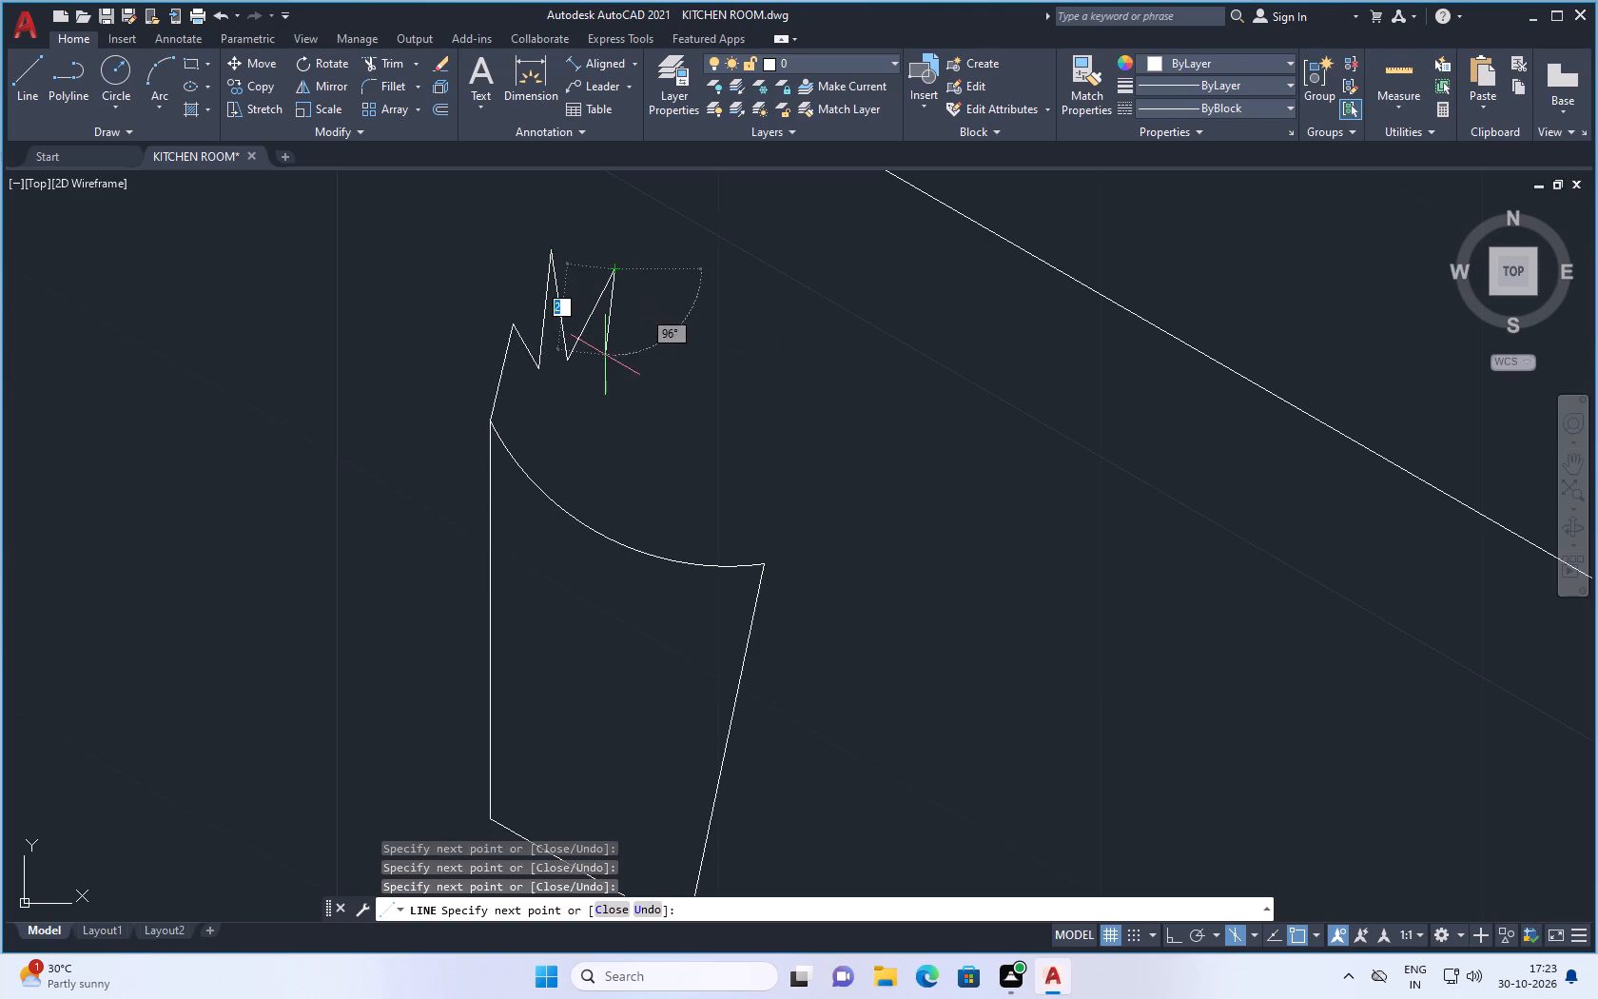
pyautogui.click(609, 365)
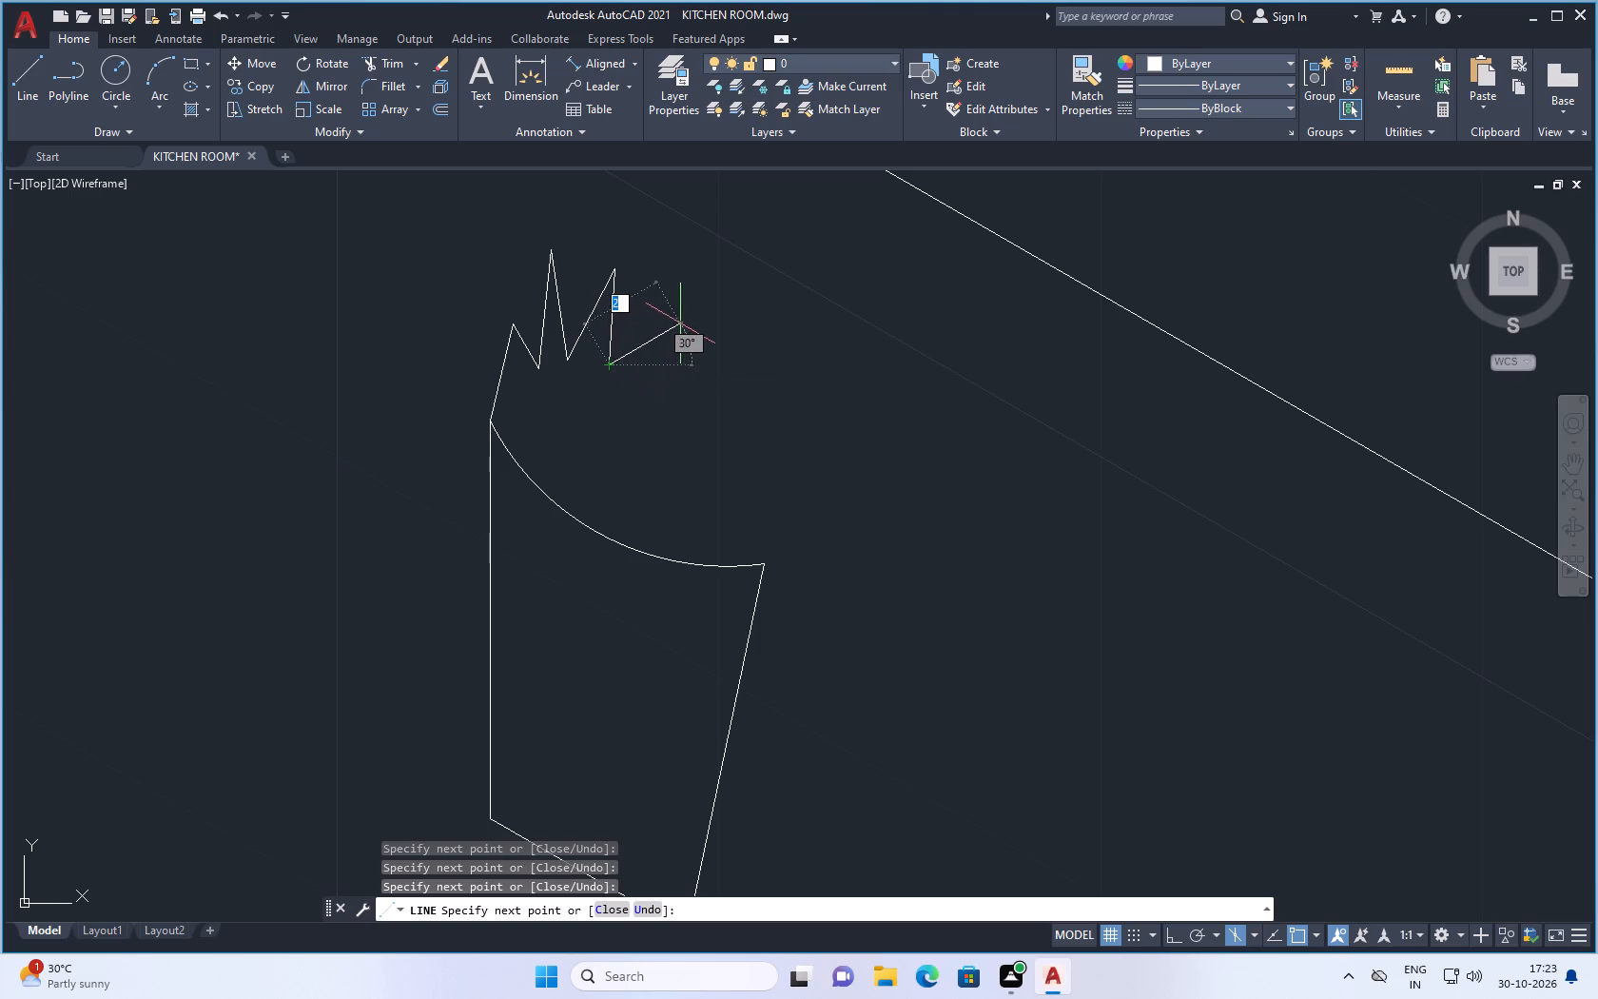
pyautogui.click(667, 304)
pyautogui.click(664, 391)
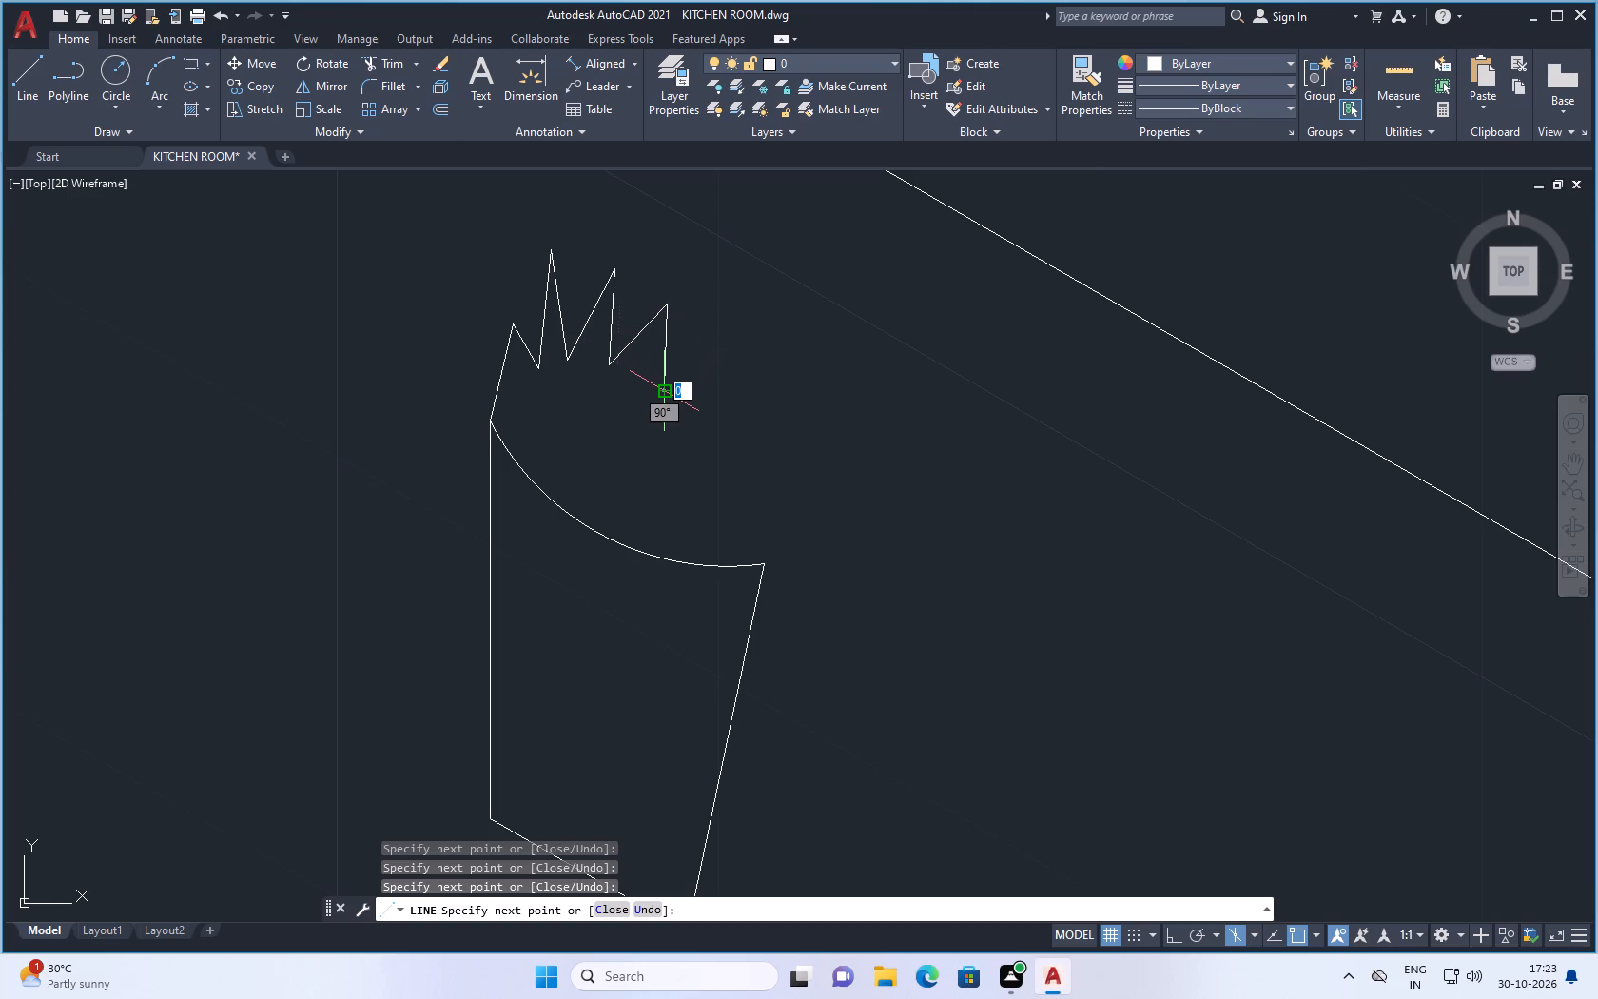
pyautogui.press('Escape')
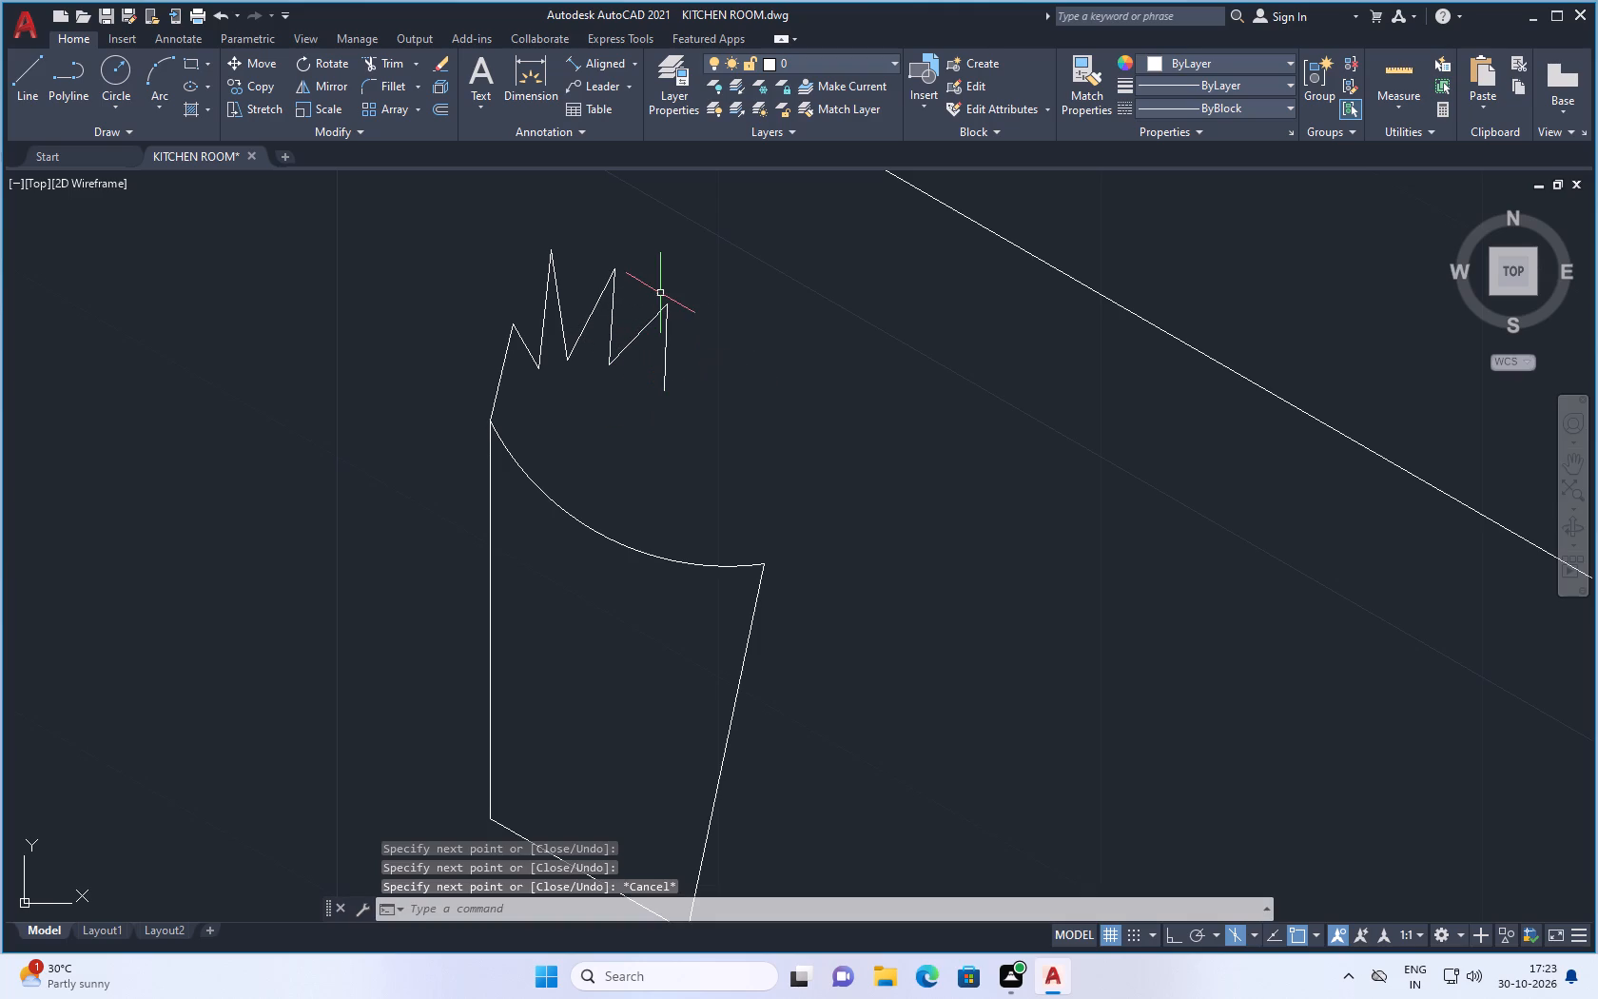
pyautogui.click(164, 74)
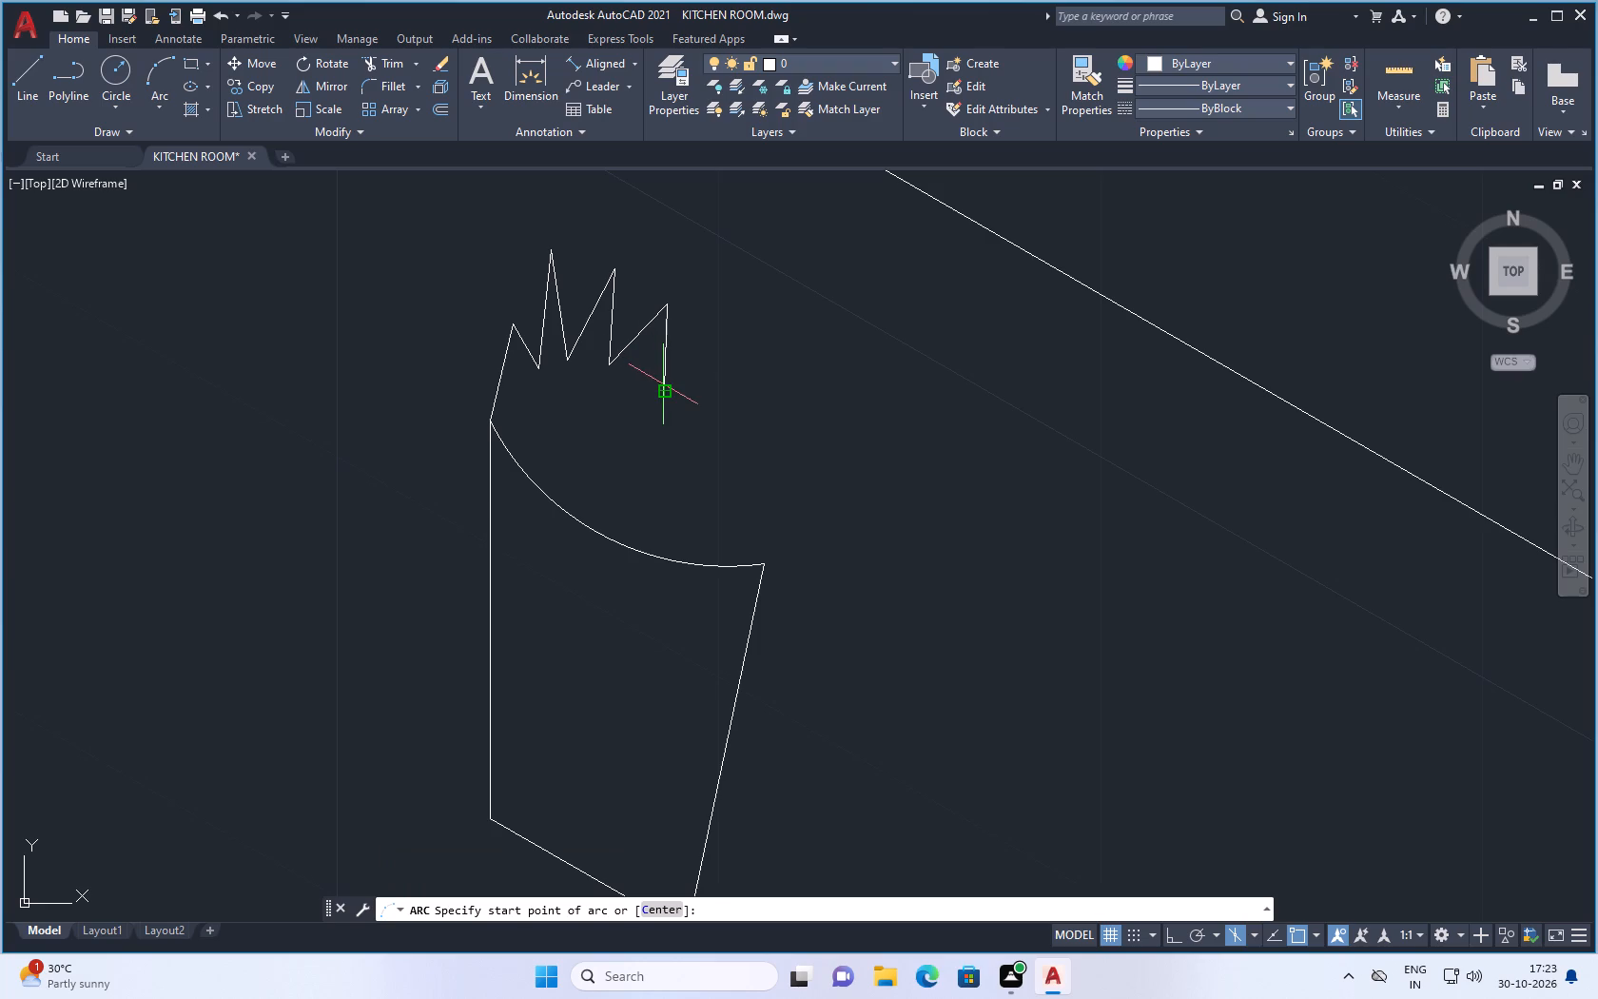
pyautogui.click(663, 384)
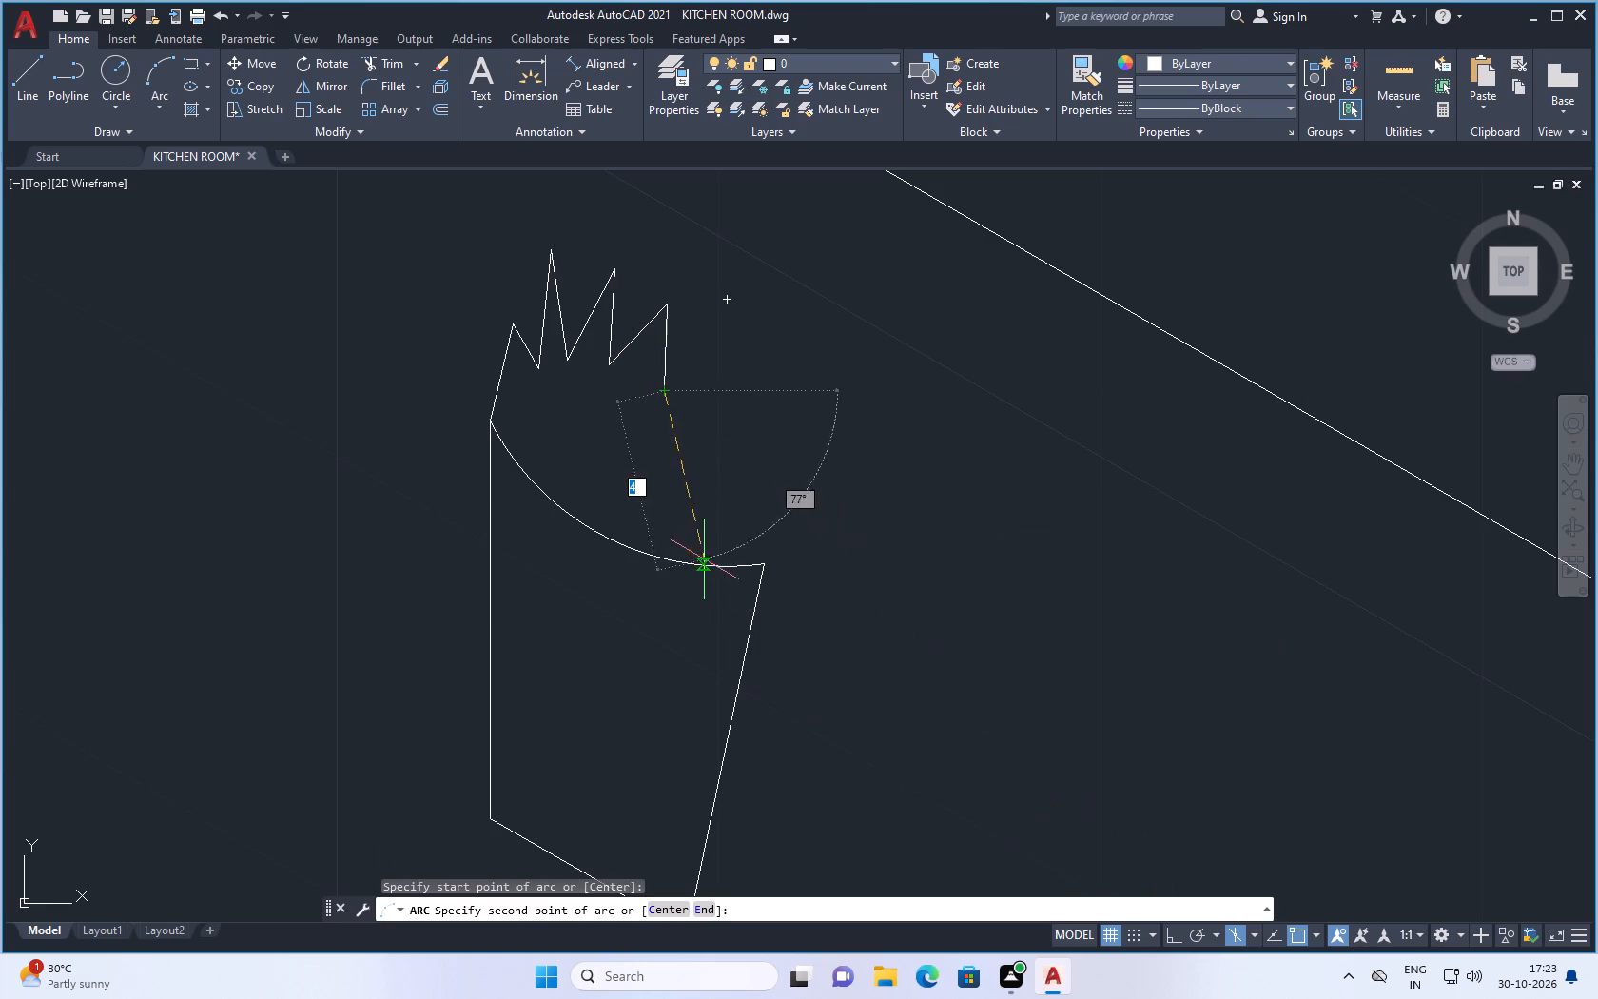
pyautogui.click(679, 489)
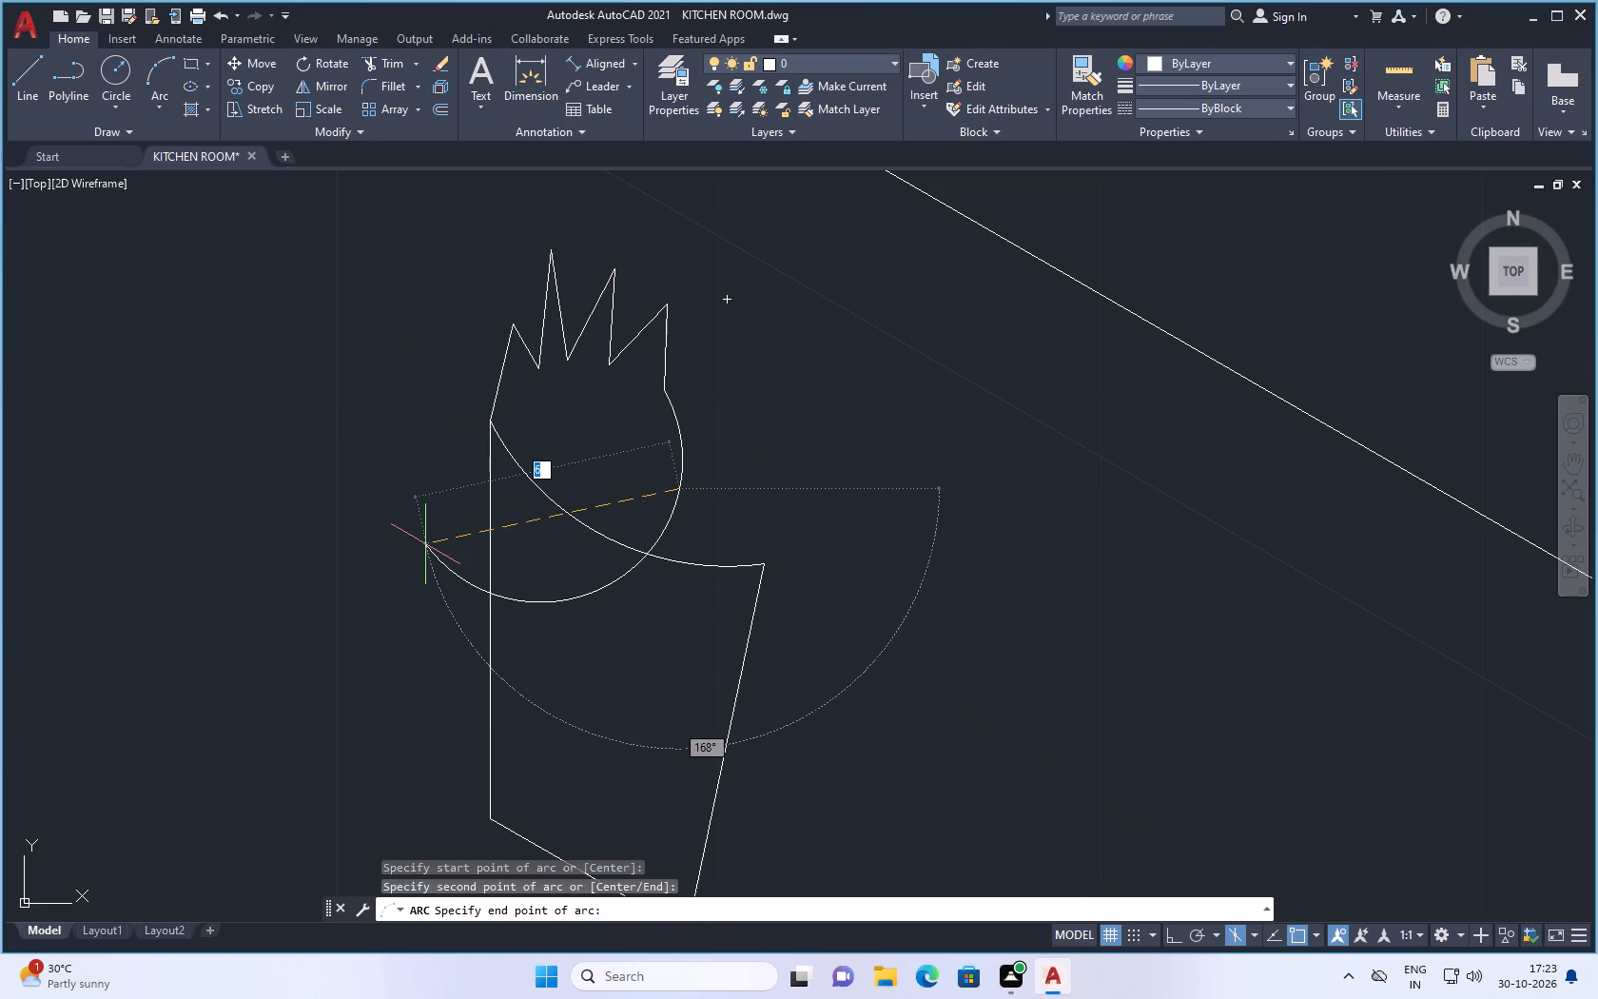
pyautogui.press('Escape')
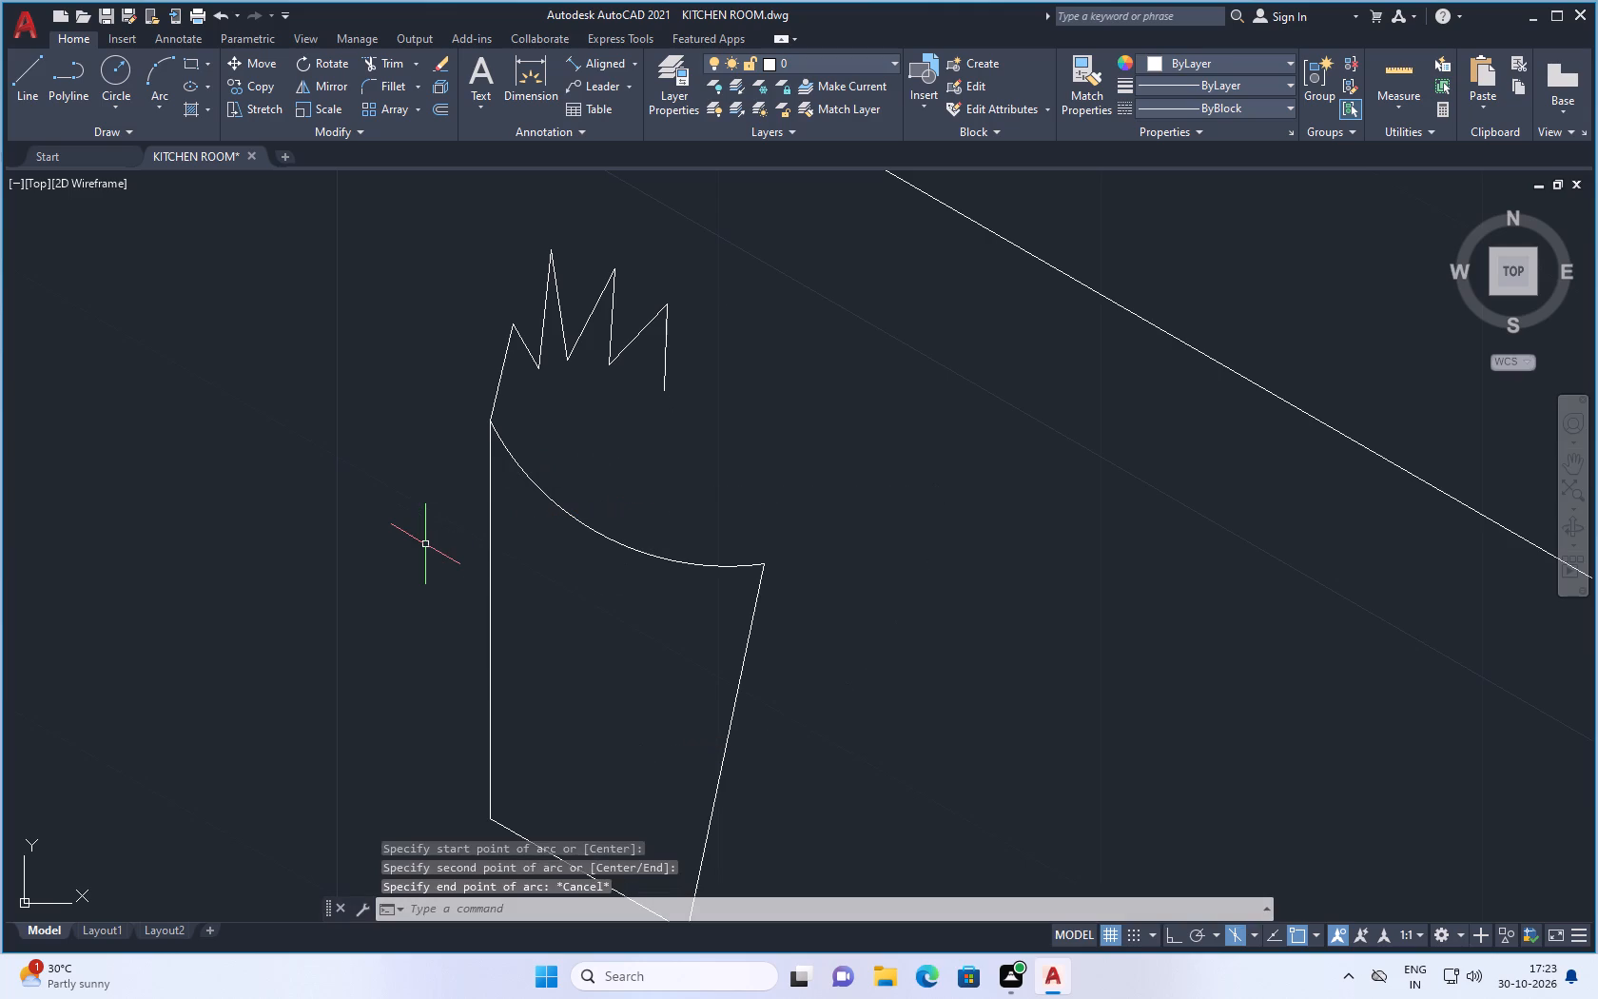
# Draw a three-point arc from the zigzag's free end, bulging outward and down to the object's curved top edge.
pyautogui.press('space')
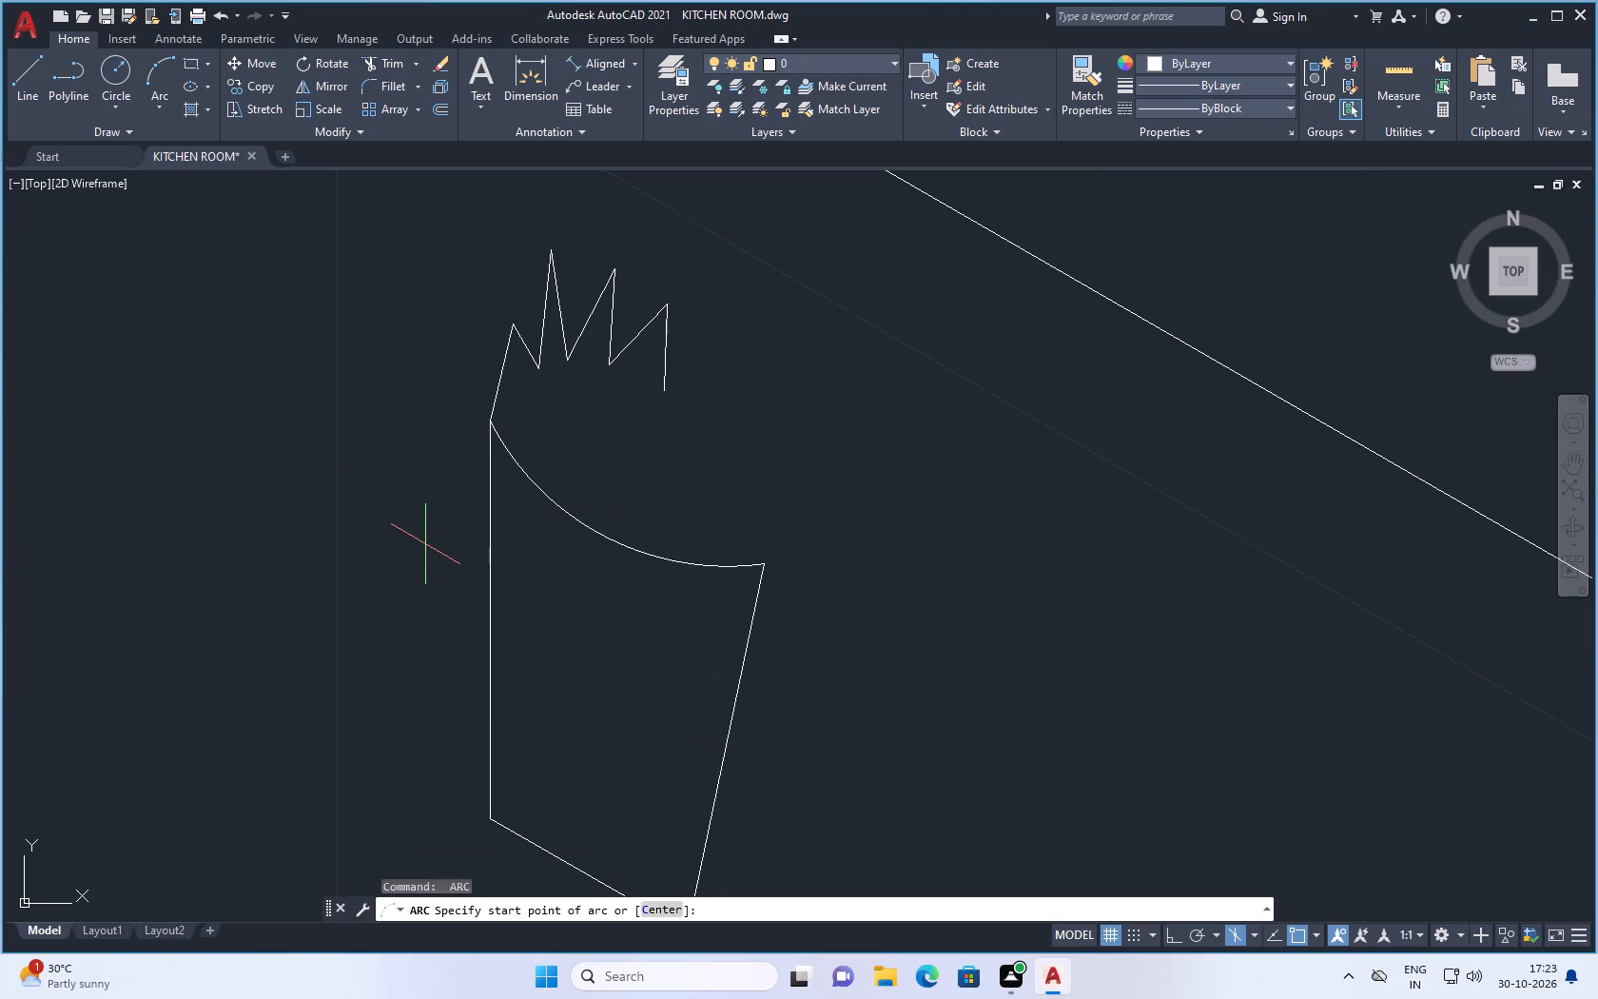
pyautogui.click(661, 390)
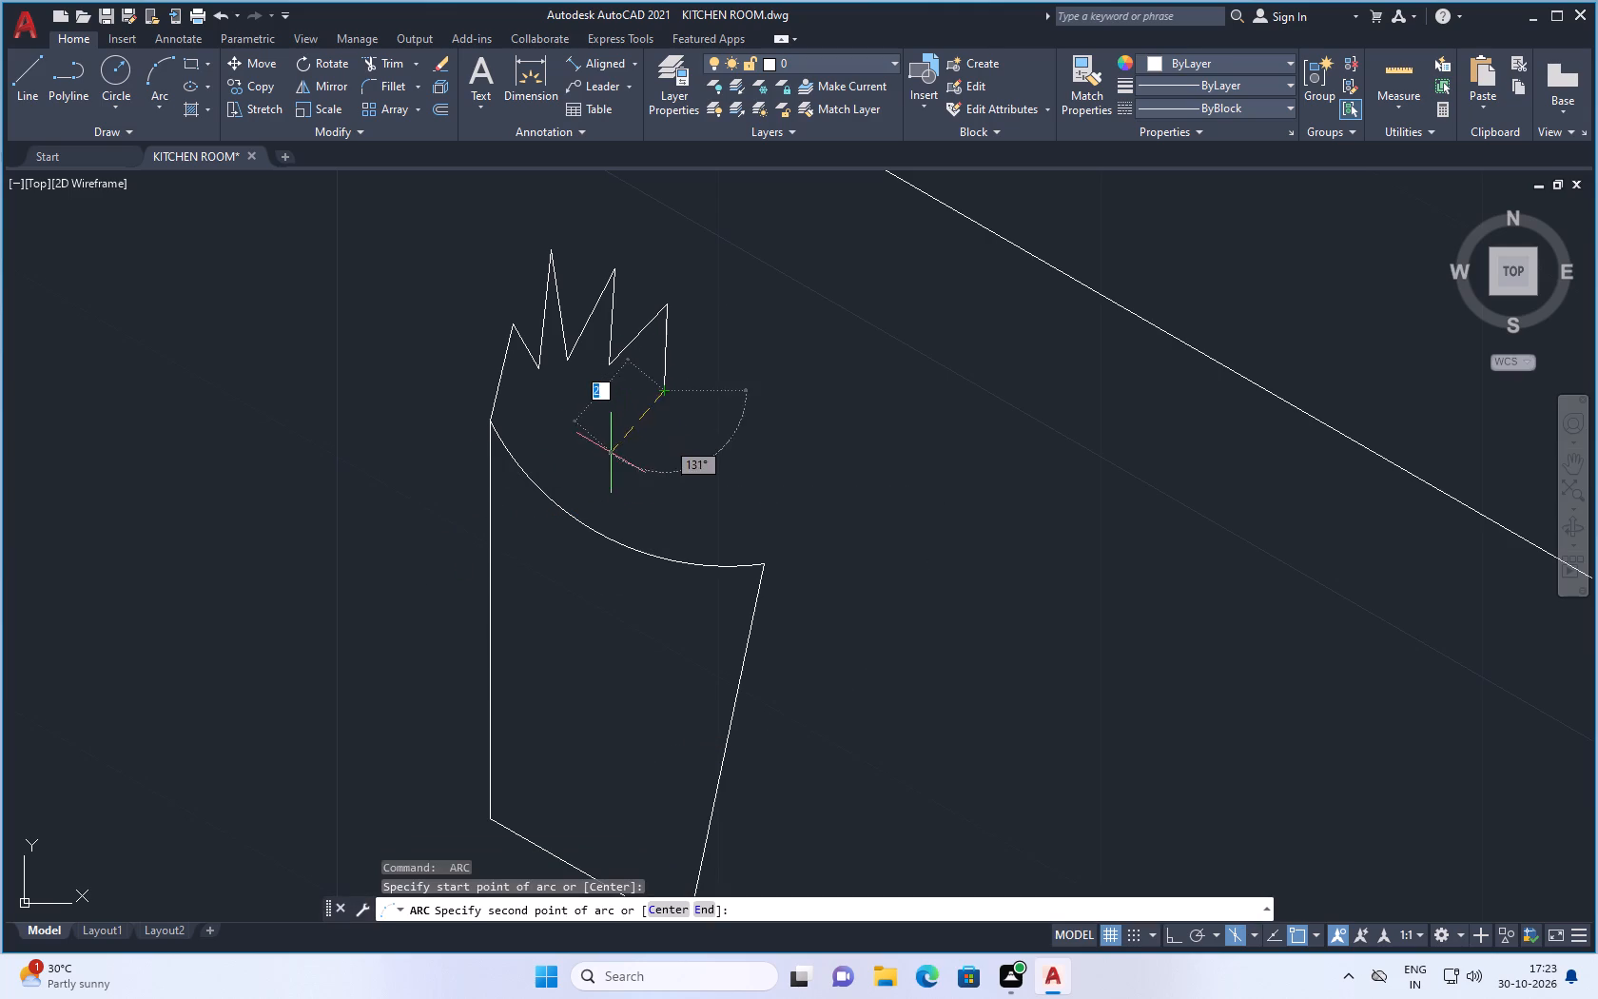
pyautogui.click(614, 464)
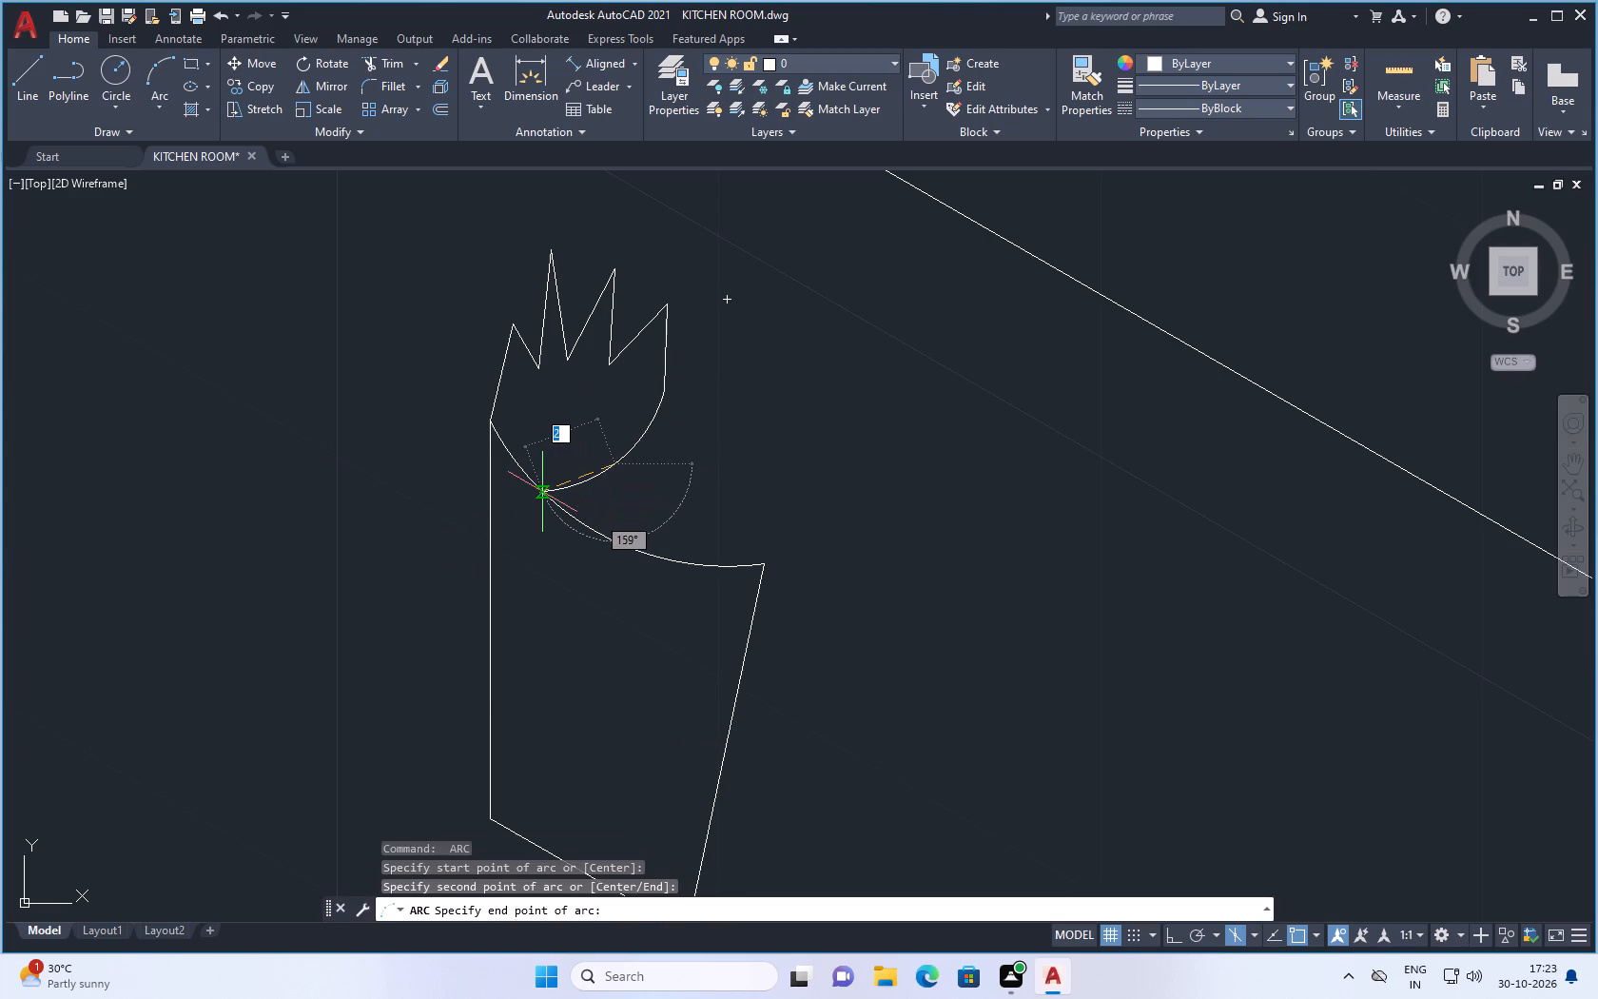
pyautogui.click(542, 492)
# Reshape the new arc by its midpoint, trying a fuller bulge and settling on a shallow outward curve.
pyautogui.scroll(-2, 682, 533)
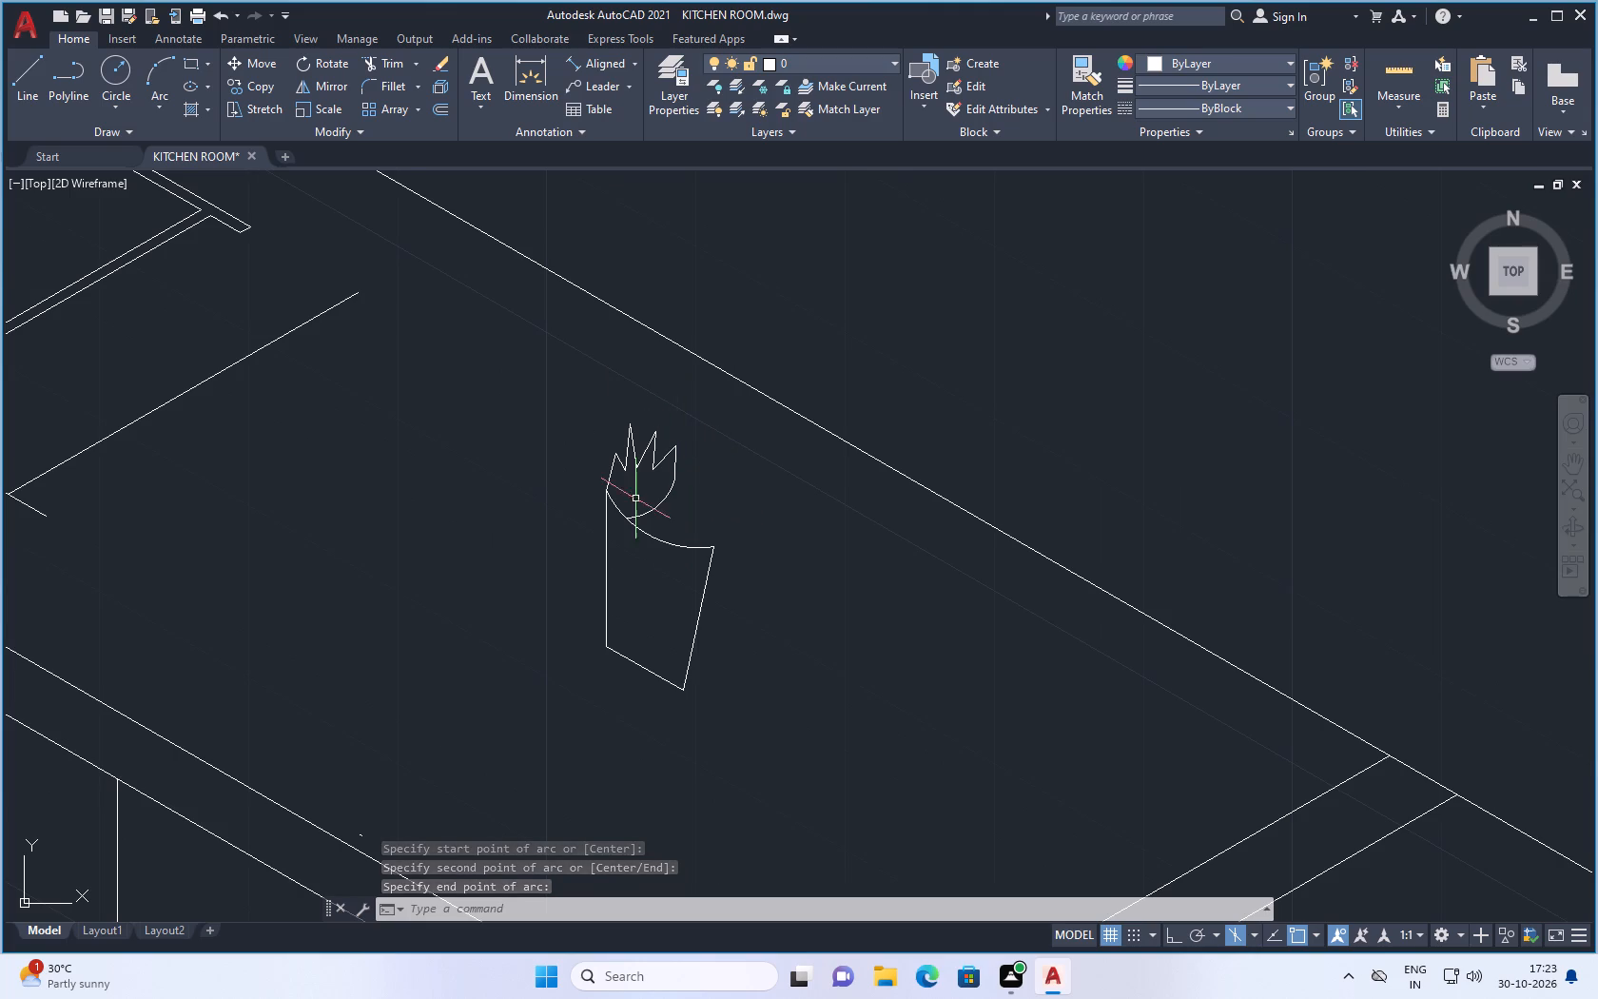
pyautogui.scroll(2, 627, 507)
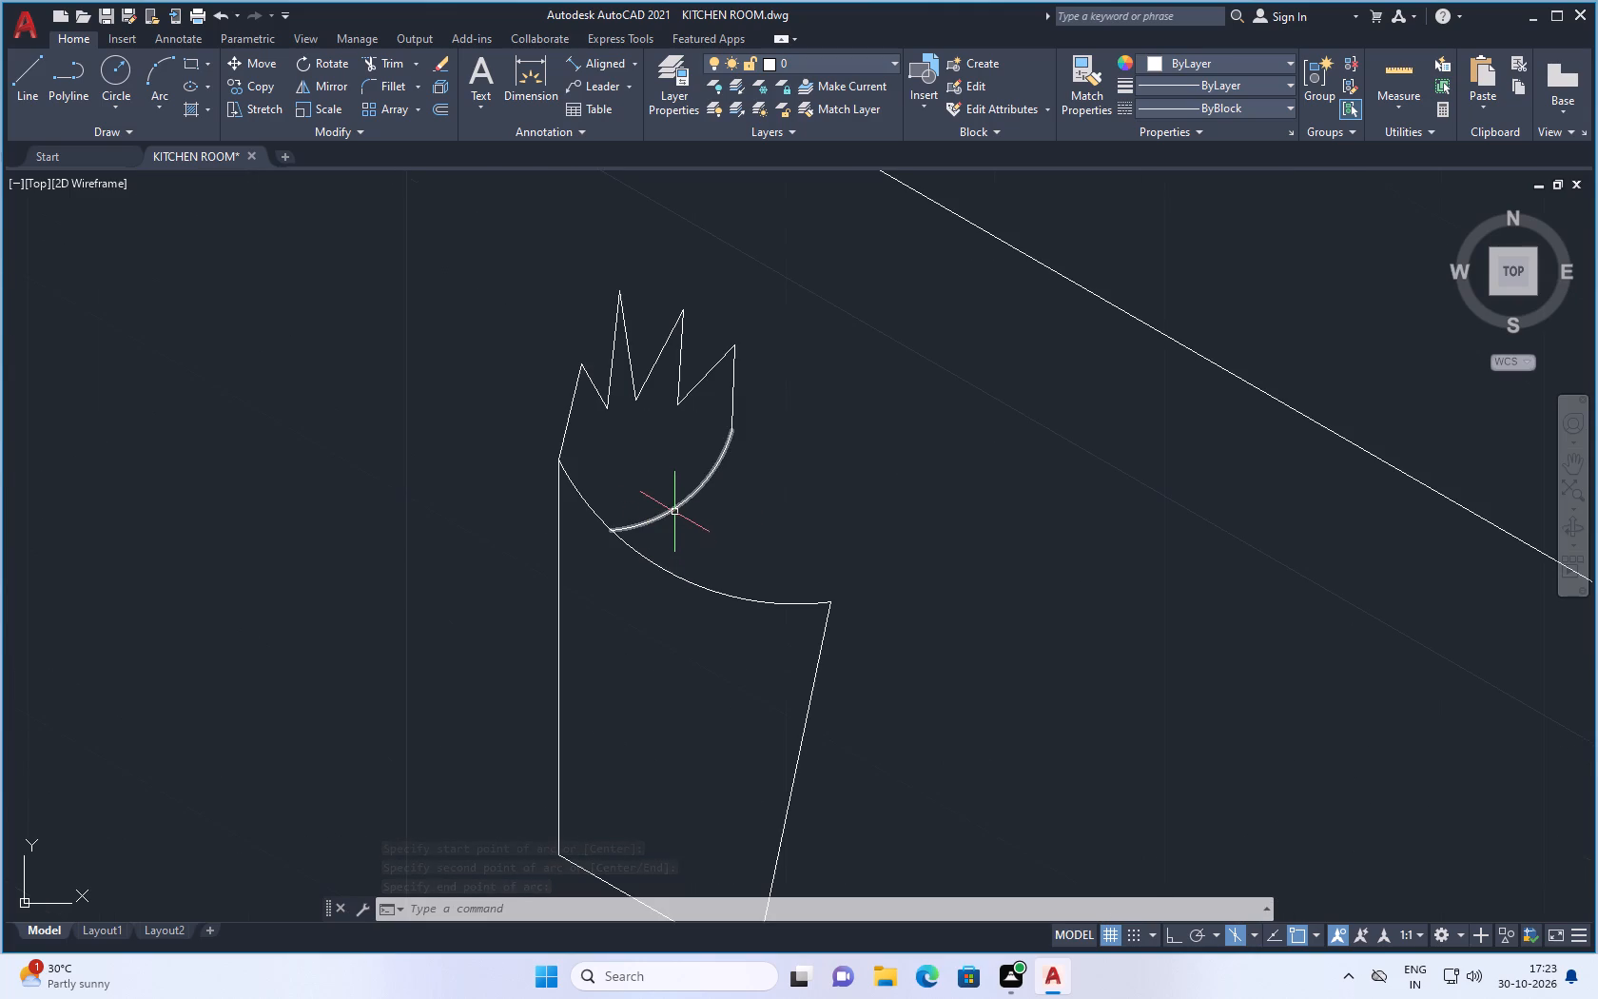
pyautogui.click(674, 512)
pyautogui.scroll(2, 708, 466)
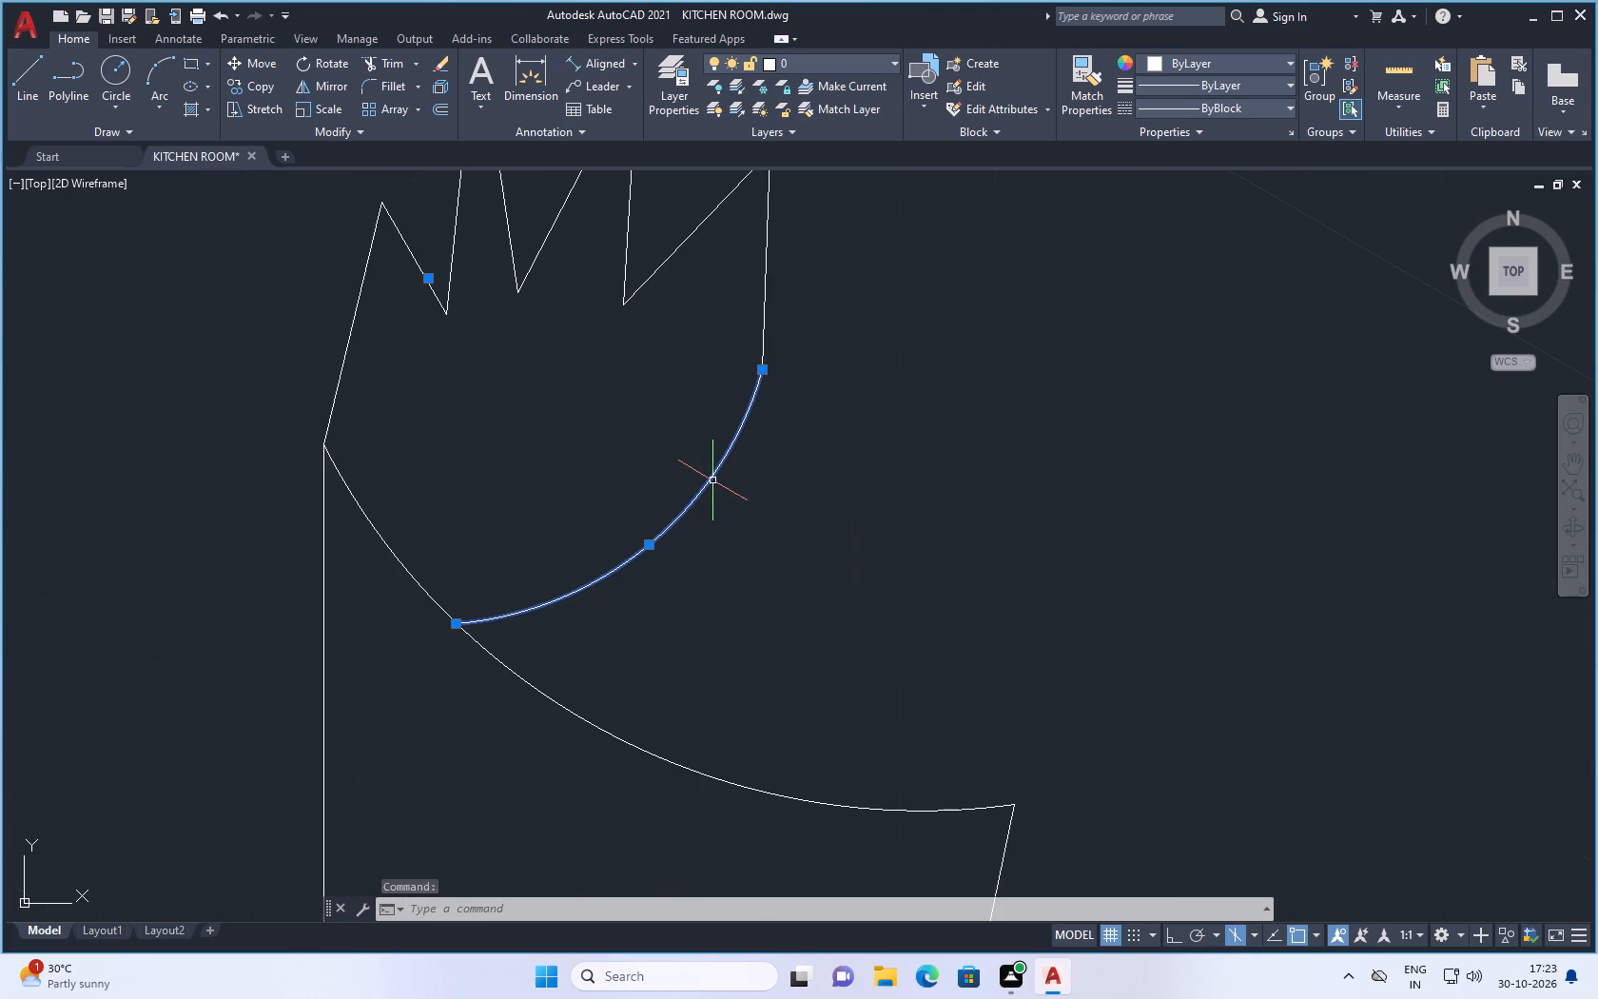
pyautogui.click(653, 549)
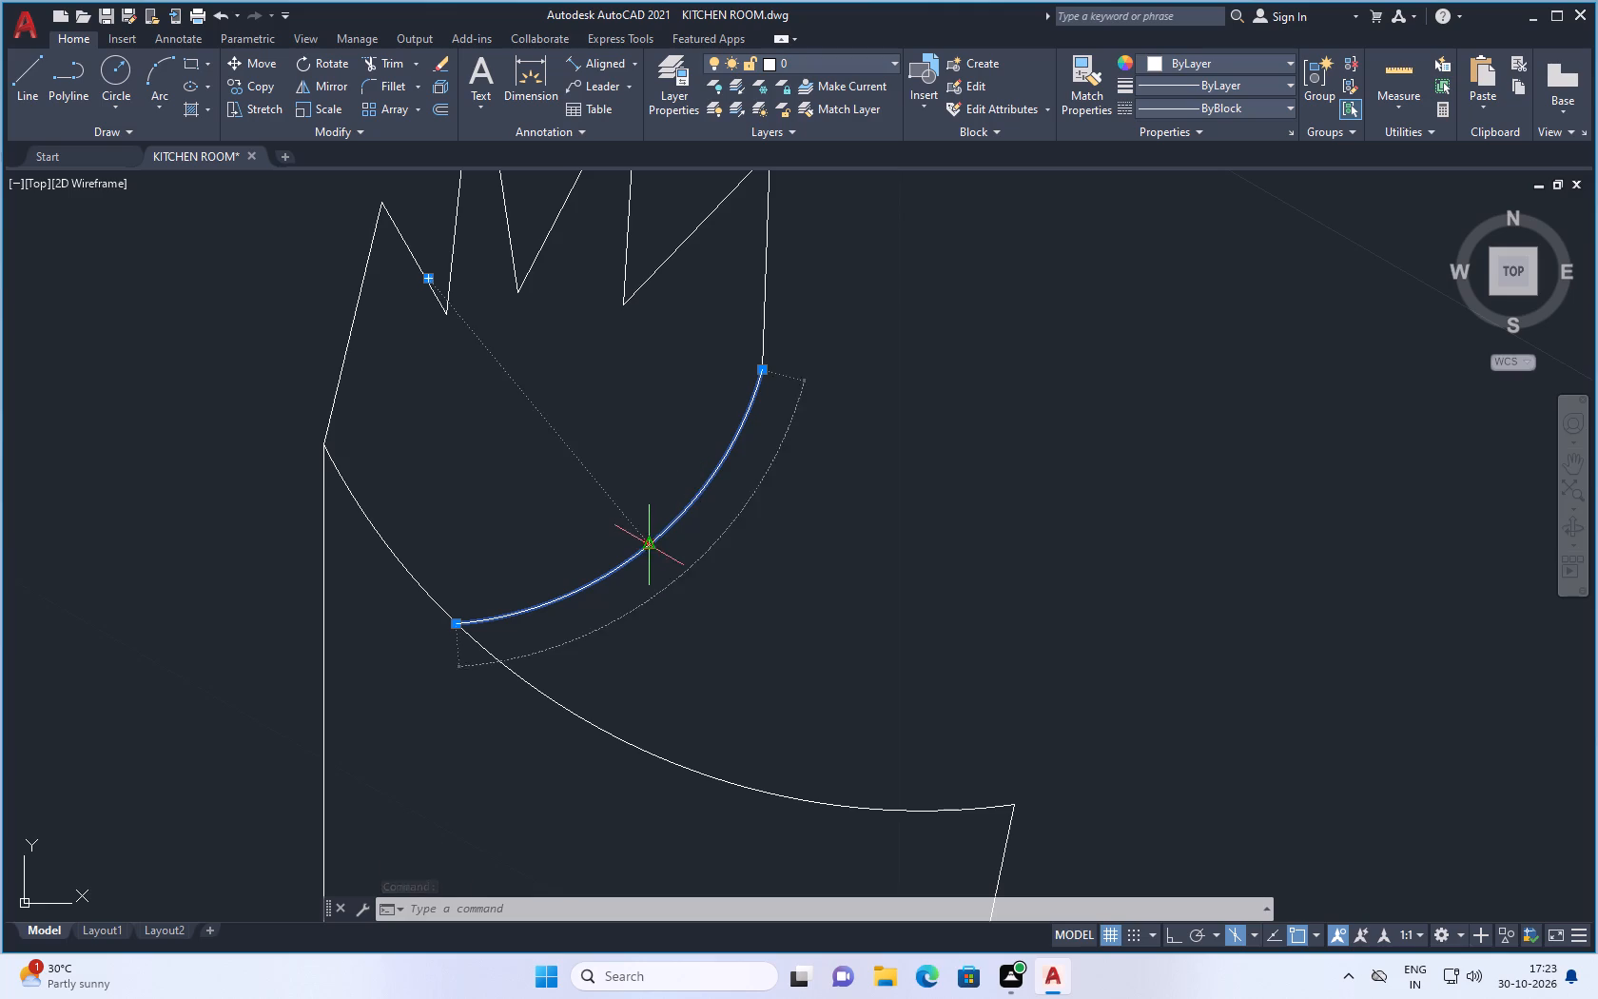
pyautogui.click(701, 613)
pyautogui.scroll(-3, 718, 614)
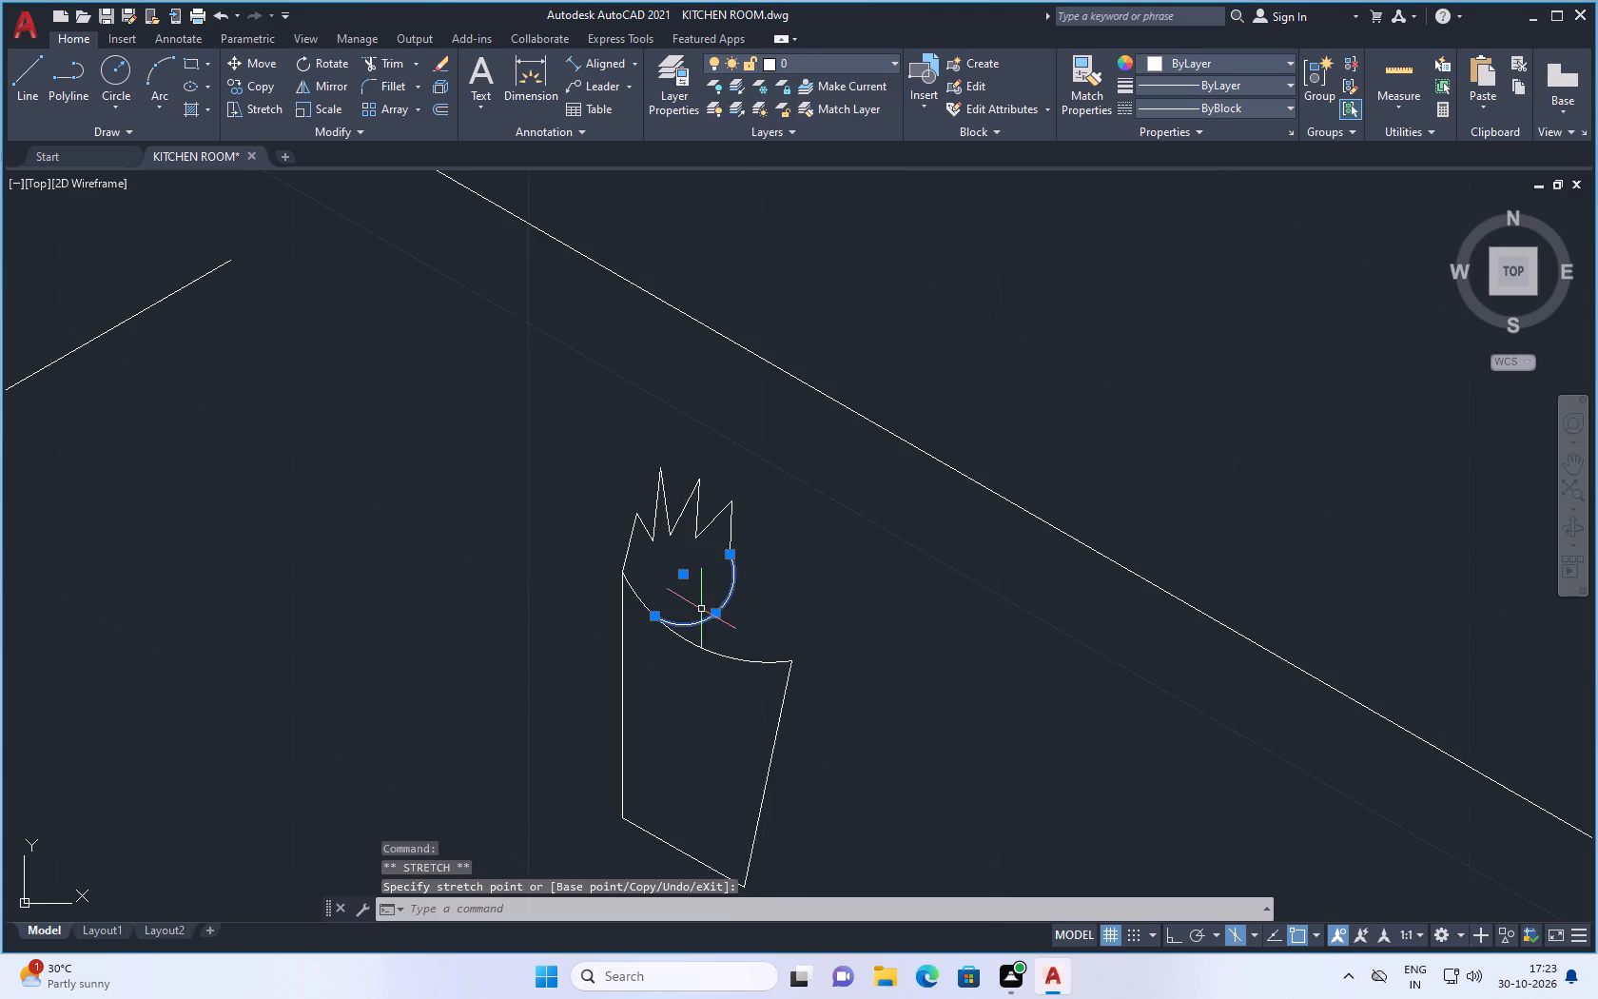
pyautogui.scroll(2, 700, 609)
pyautogui.click(731, 620)
pyautogui.click(704, 570)
pyautogui.scroll(-2, 735, 610)
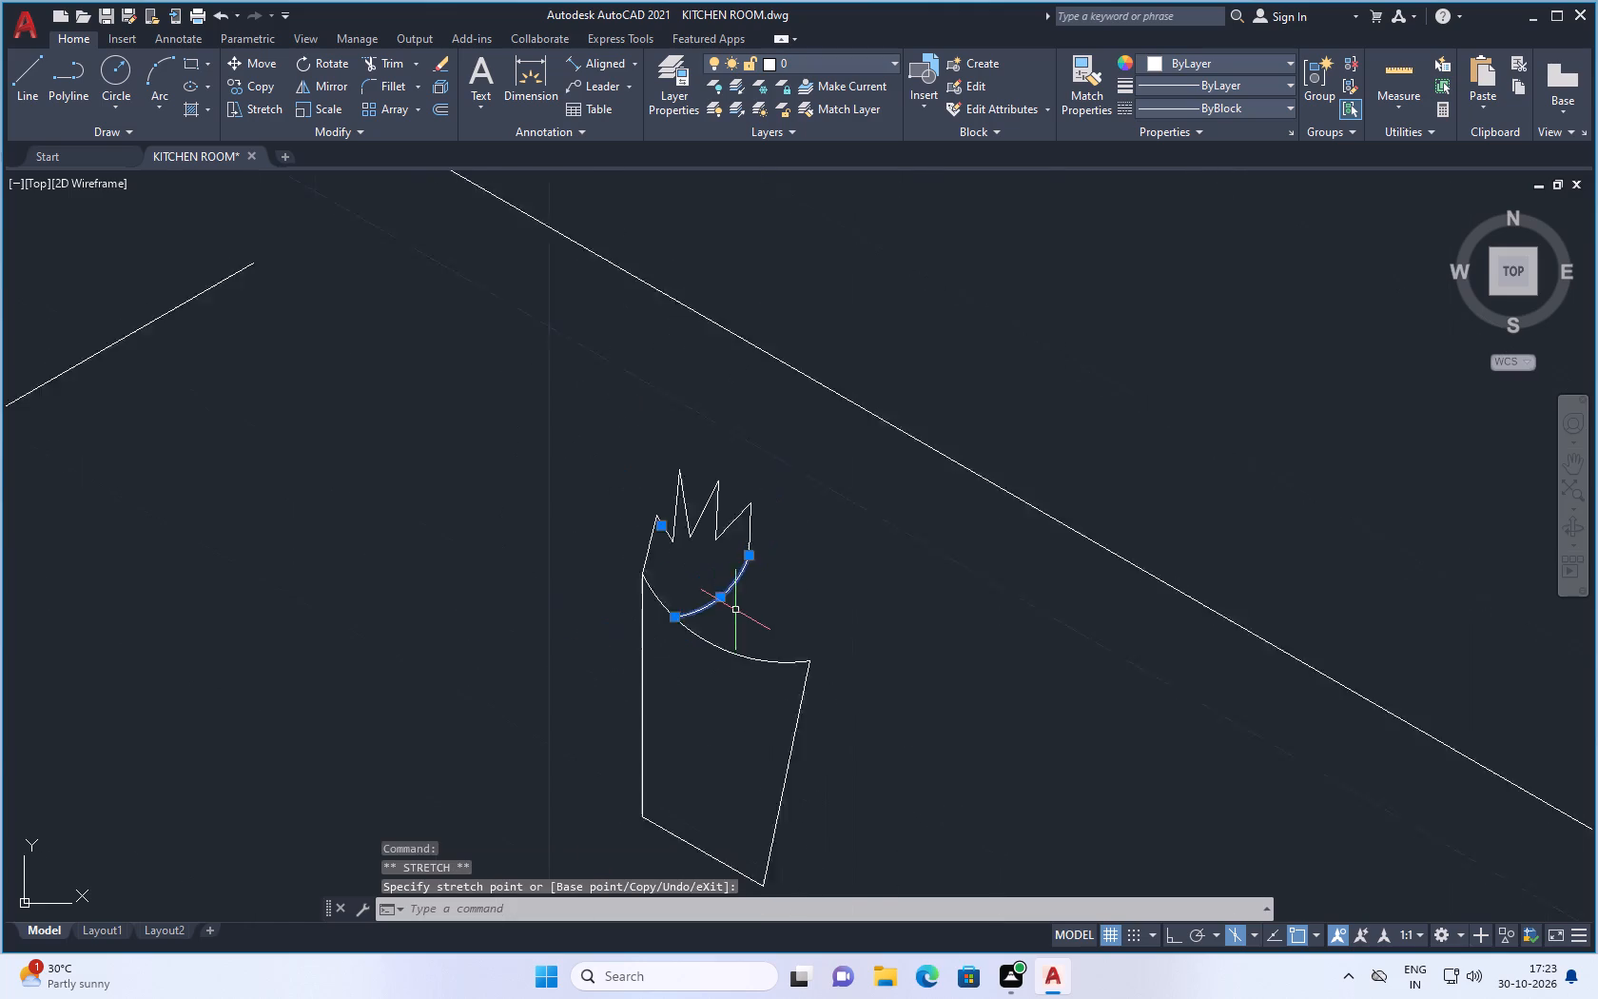
pyautogui.scroll(-1, 735, 610)
pyautogui.press('Escape')
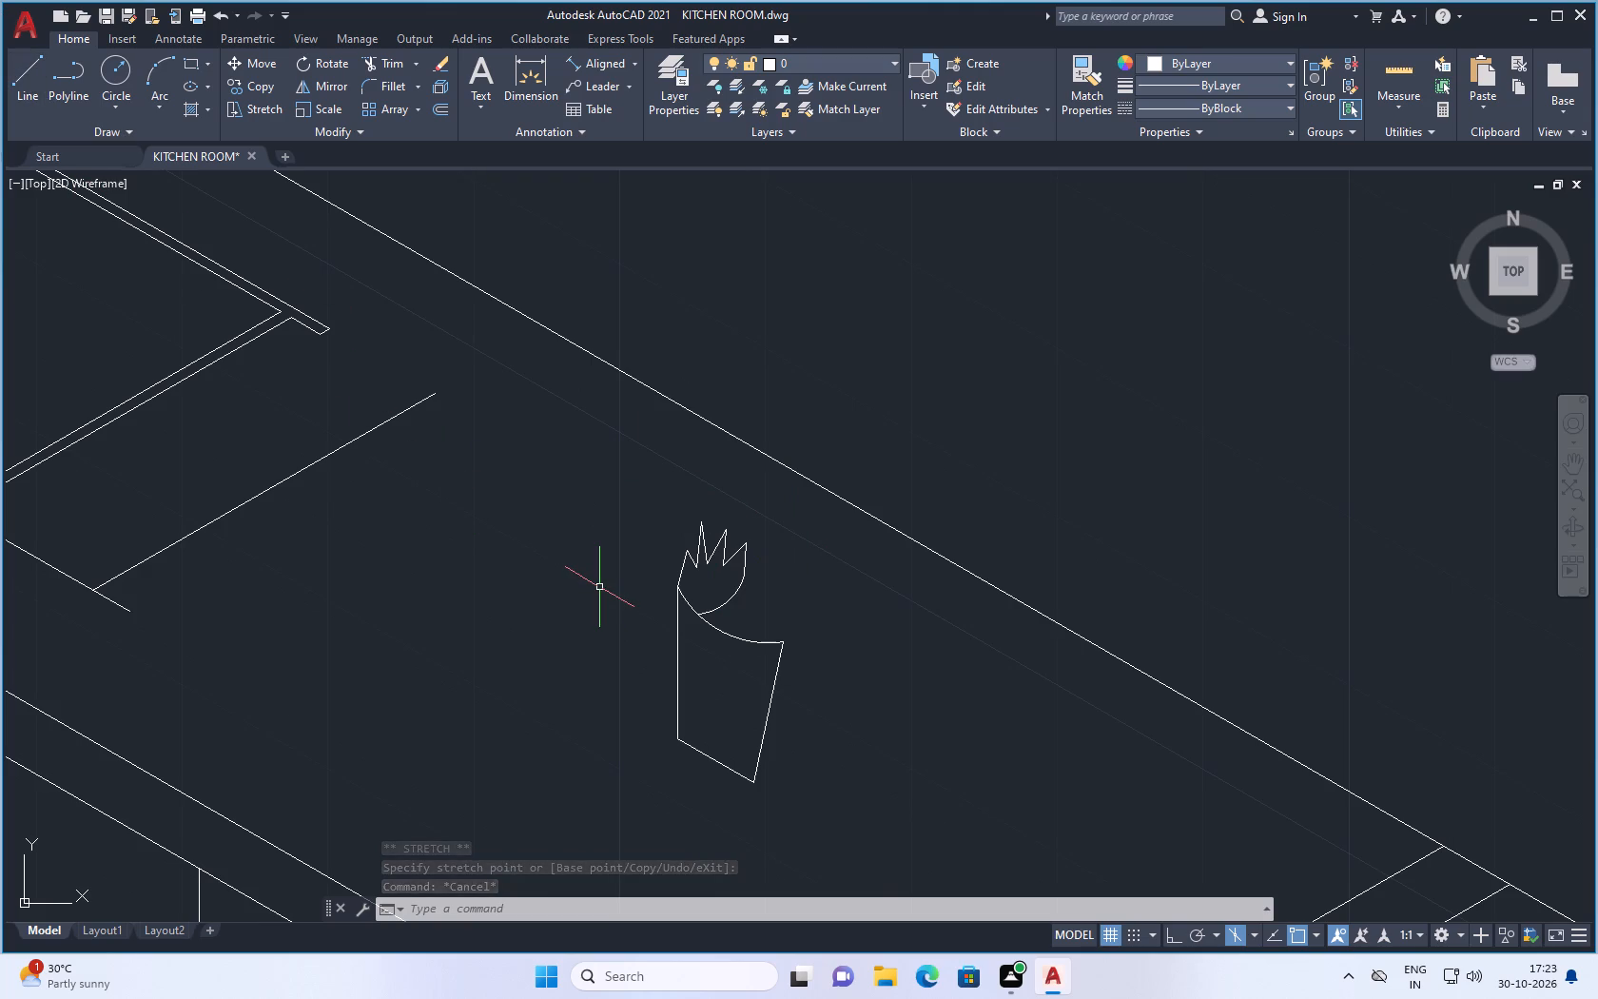
# Draw a fit-point spline leaf from the first leaf's base along the curved rim, up through four wavy peaks to the first leaf's edge.
pyautogui.write('sp')
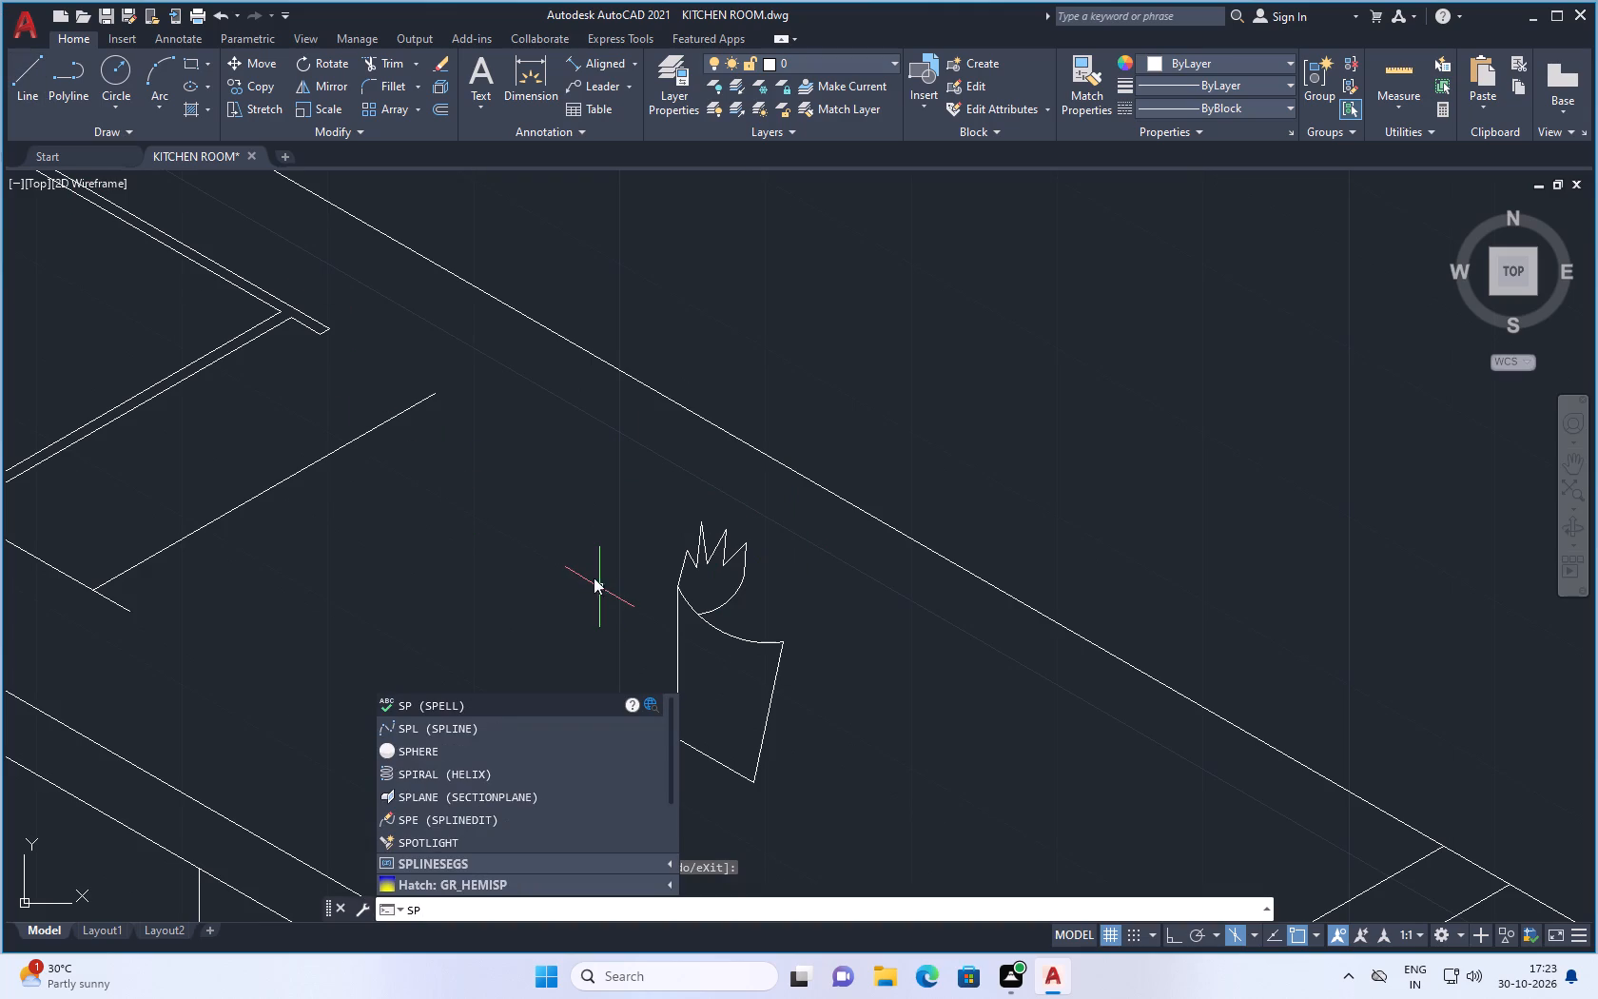
pyautogui.click(501, 725)
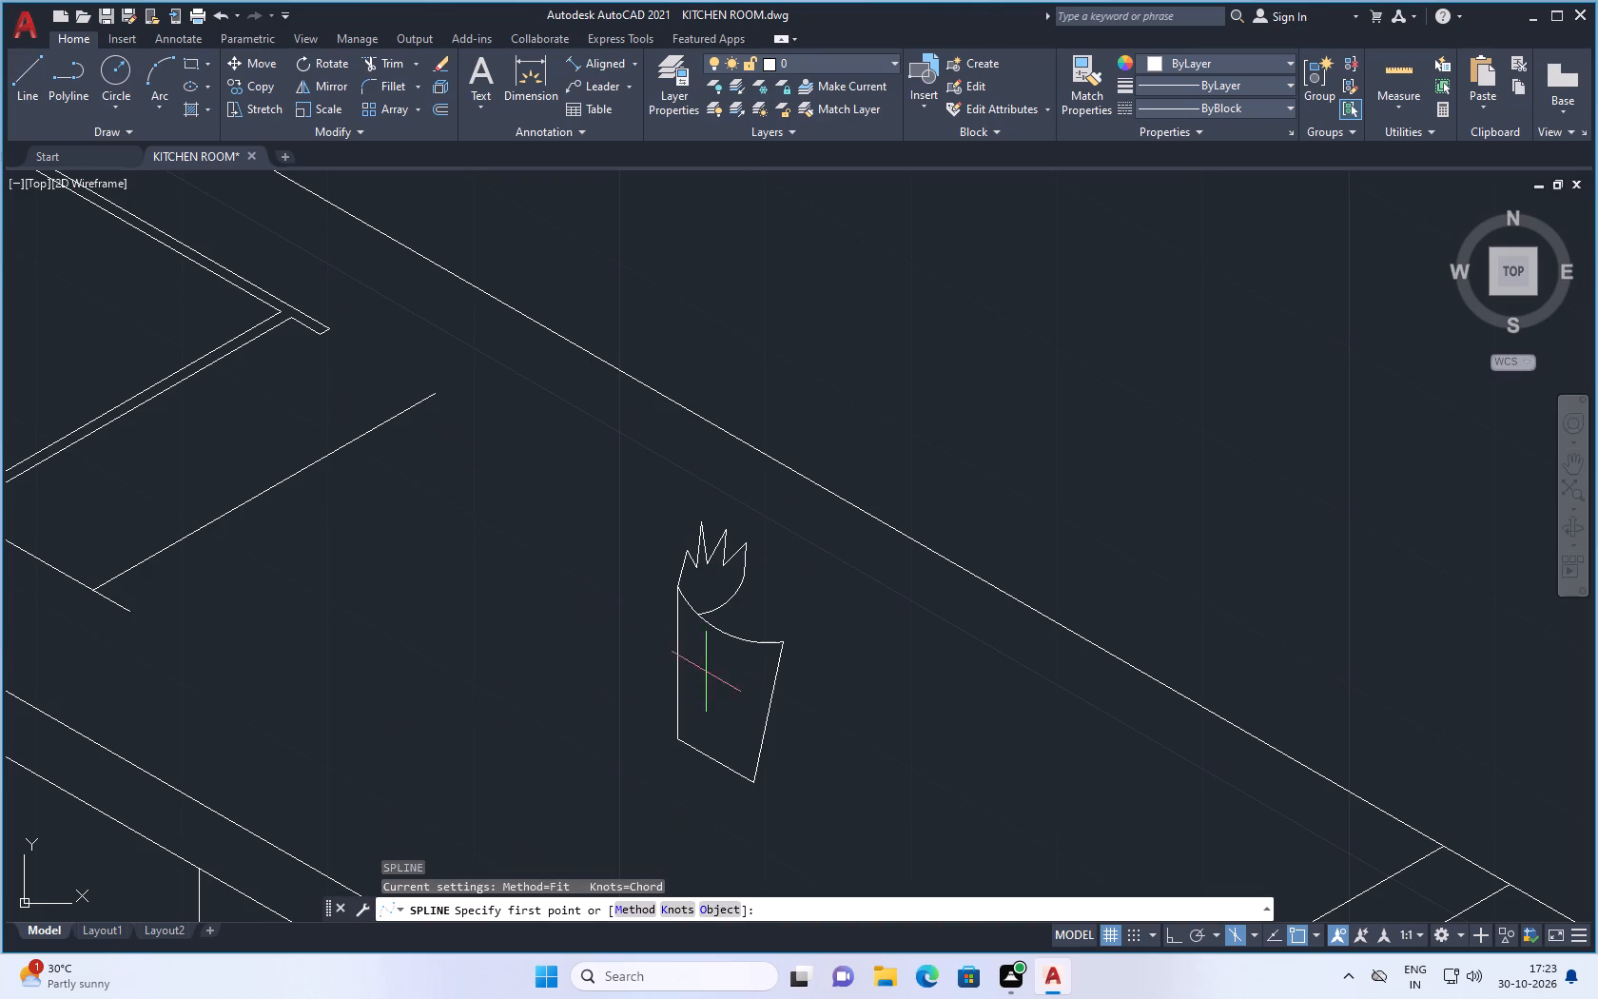
pyautogui.click(703, 621)
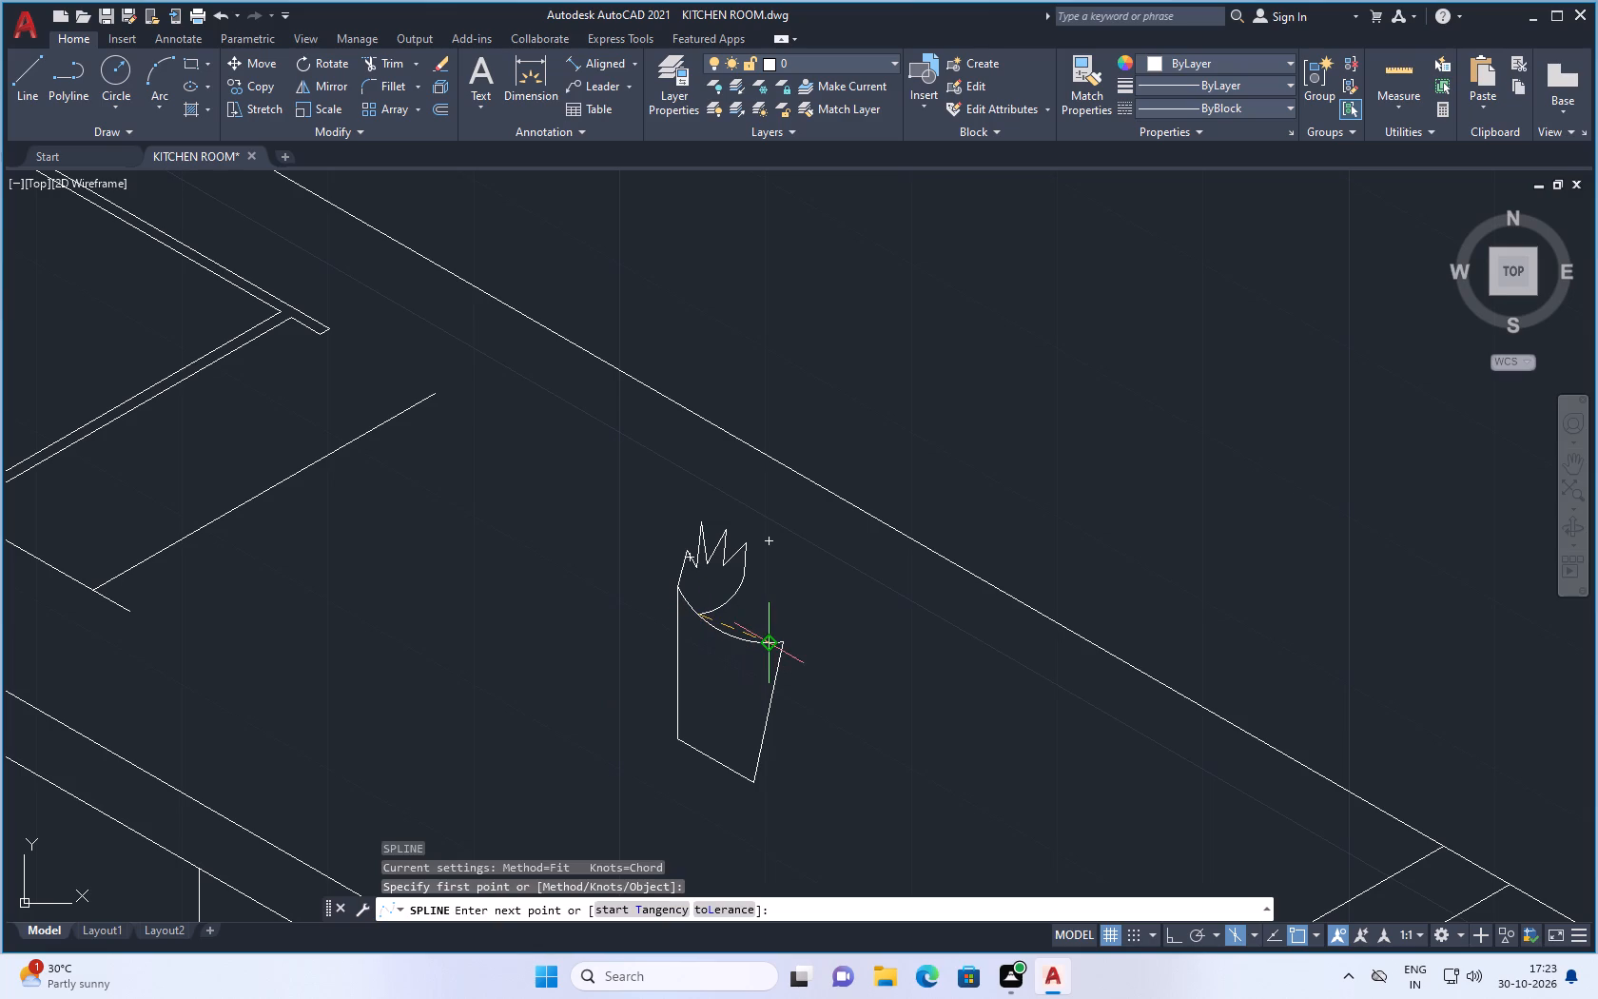
pyautogui.click(769, 639)
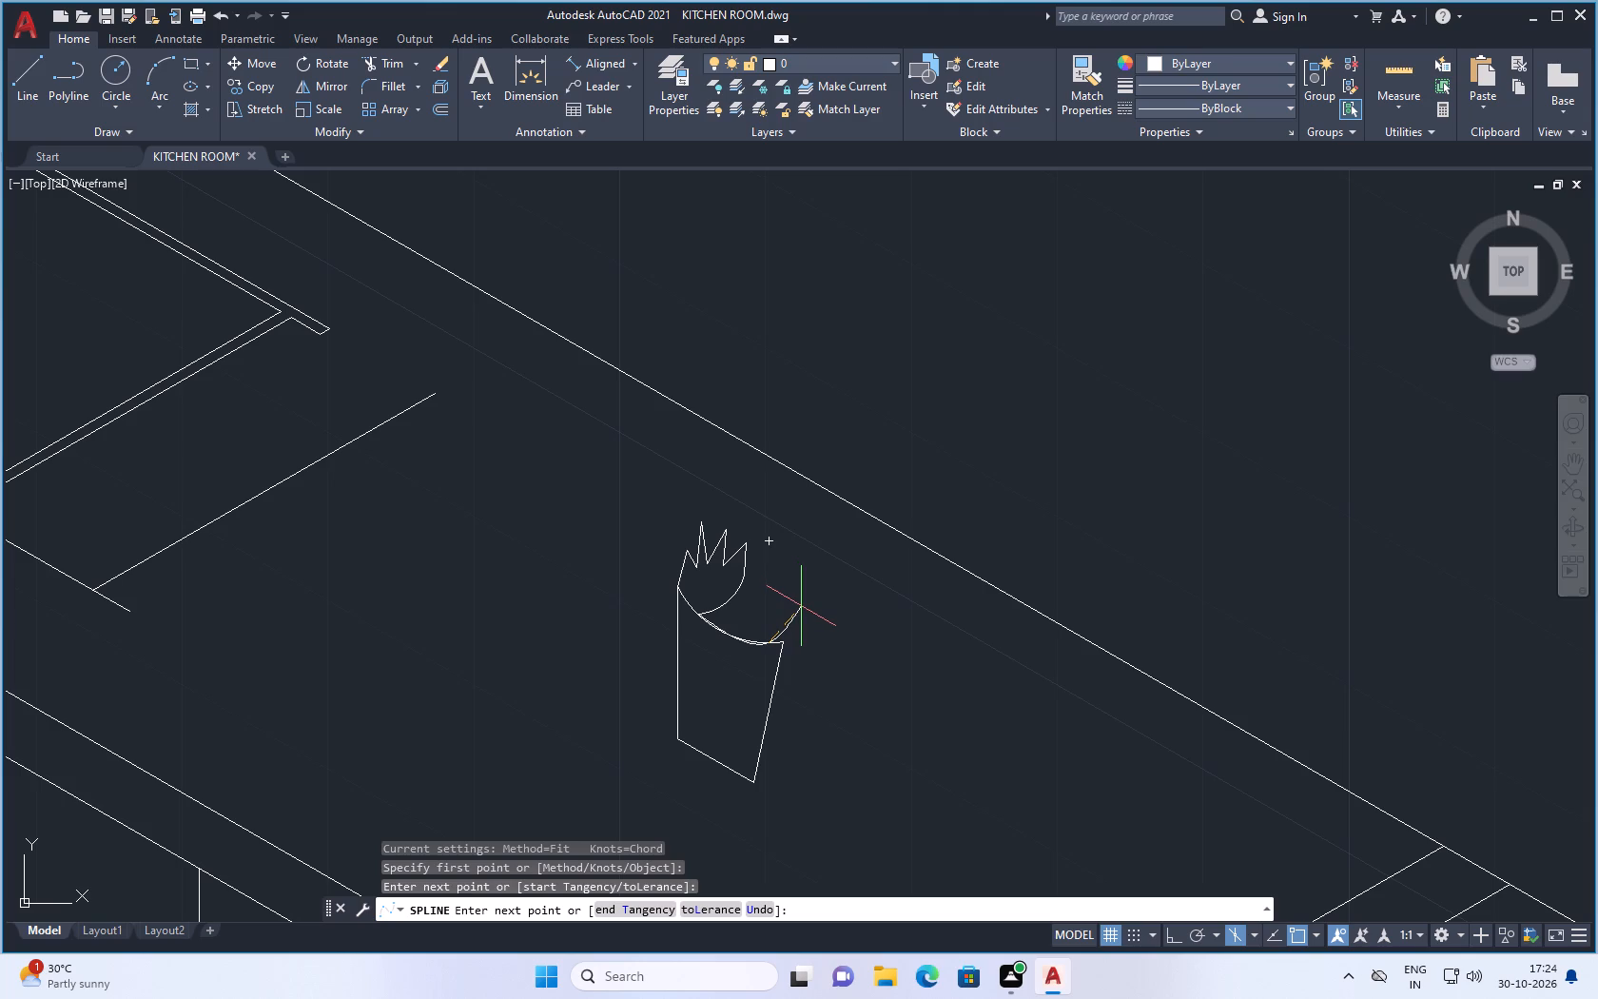
pyautogui.scroll(1, 800, 607)
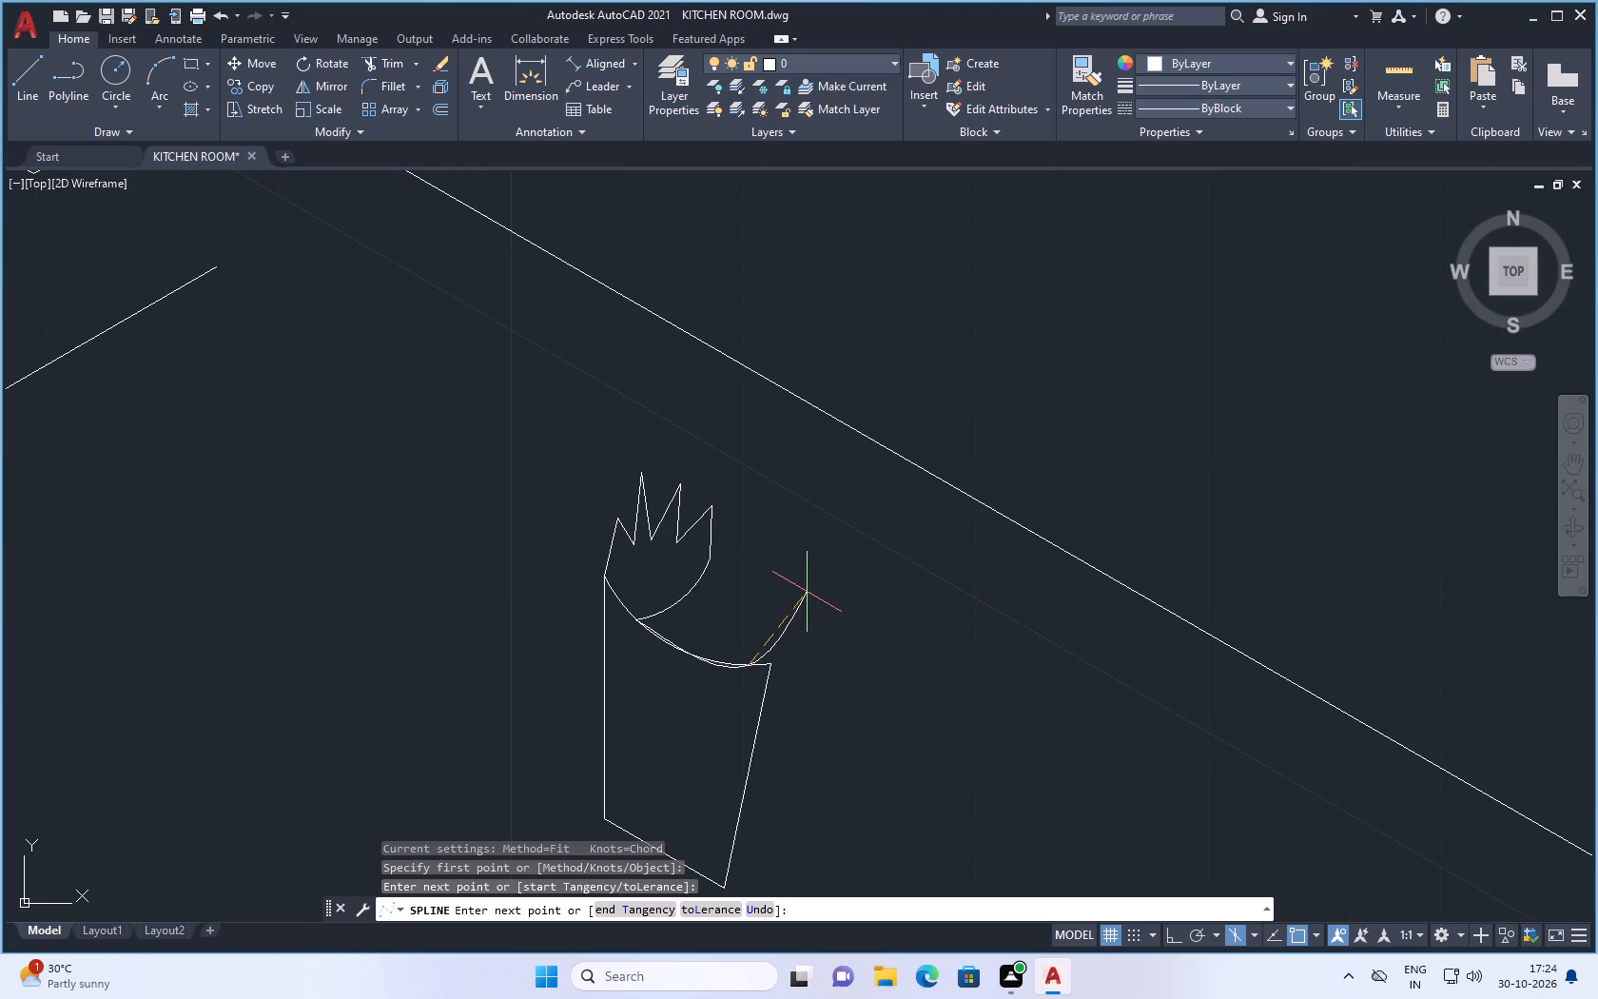
pyautogui.click(807, 592)
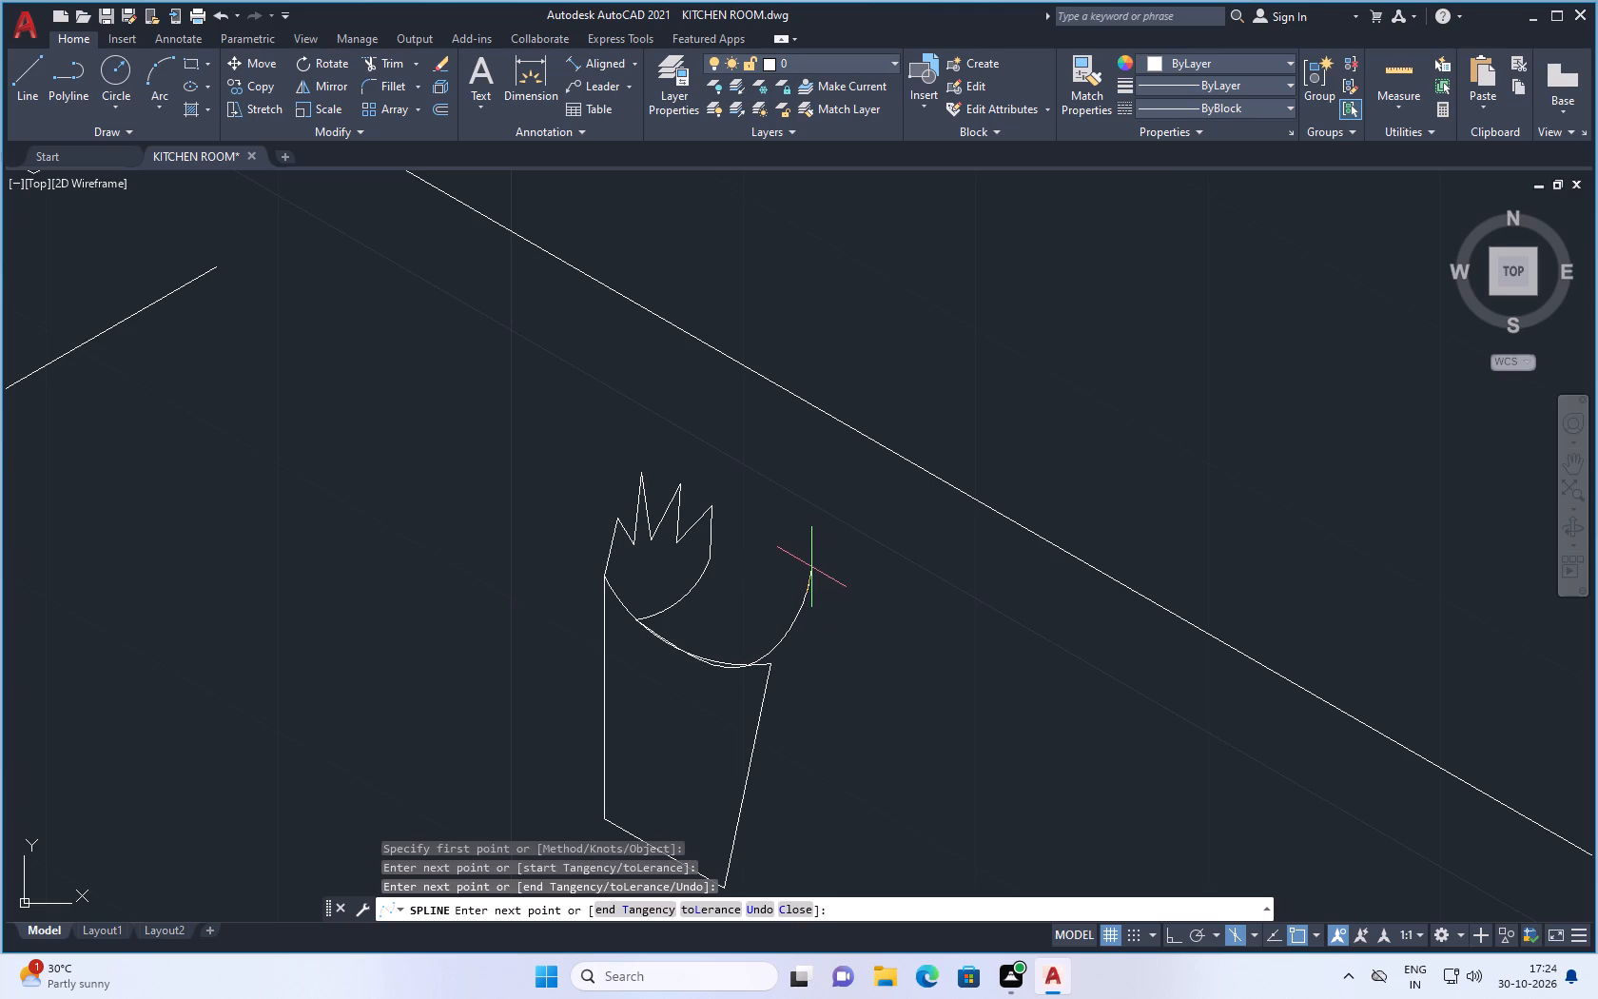
pyautogui.click(811, 567)
pyautogui.click(790, 579)
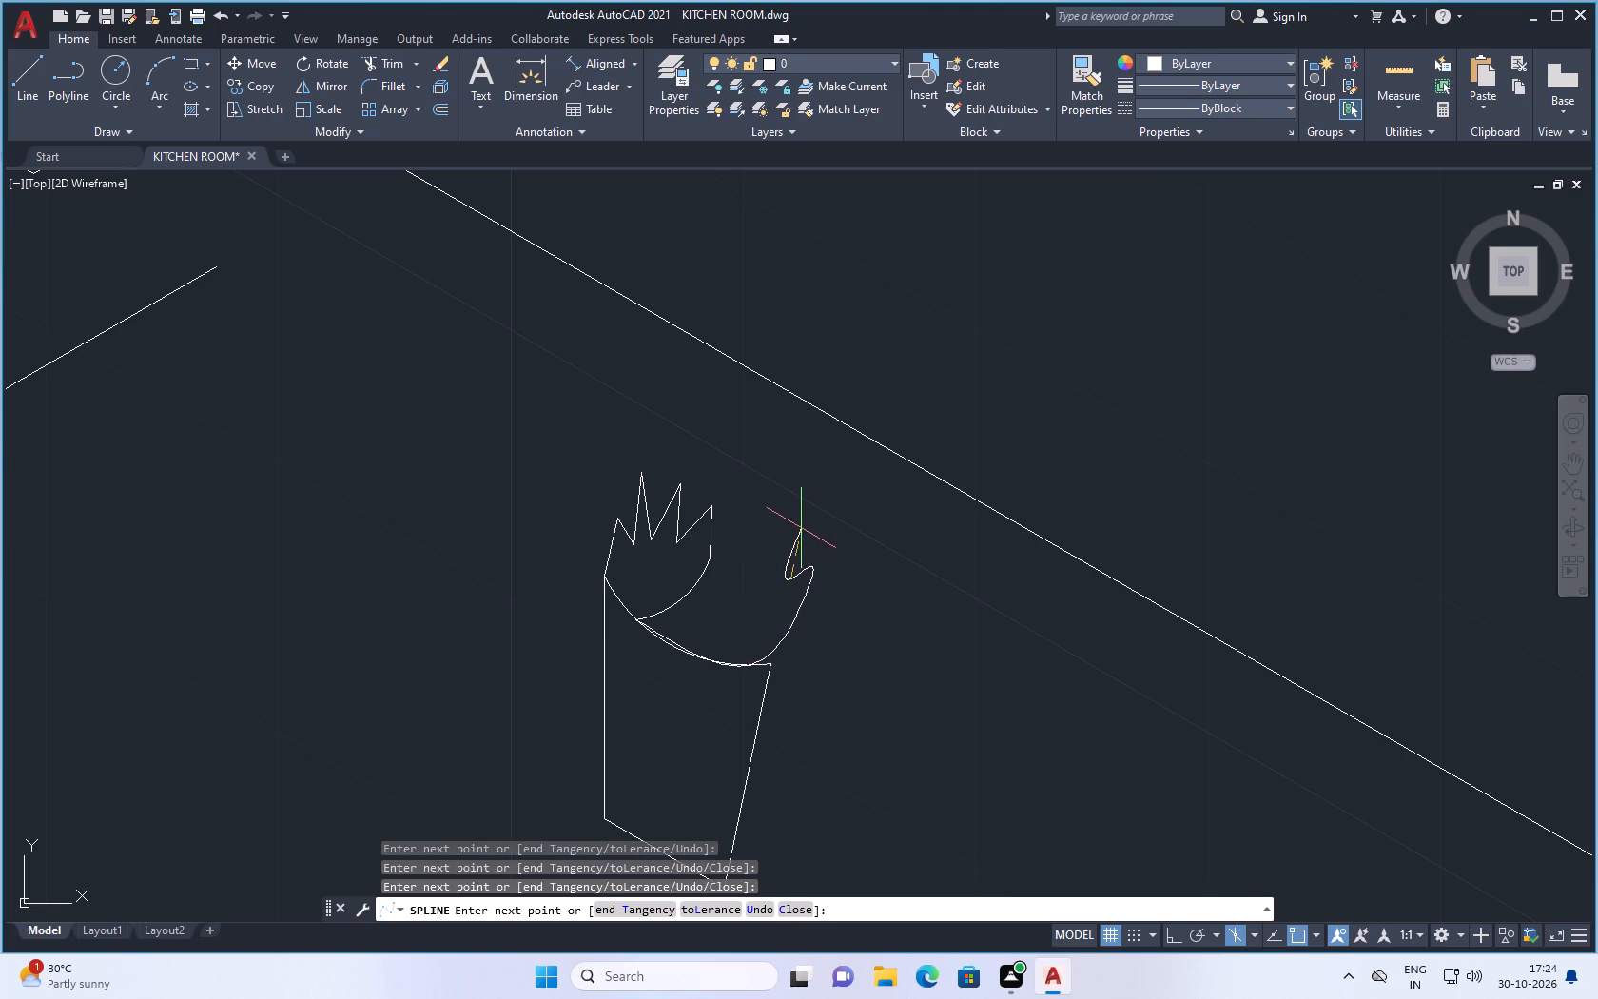
pyautogui.click(798, 529)
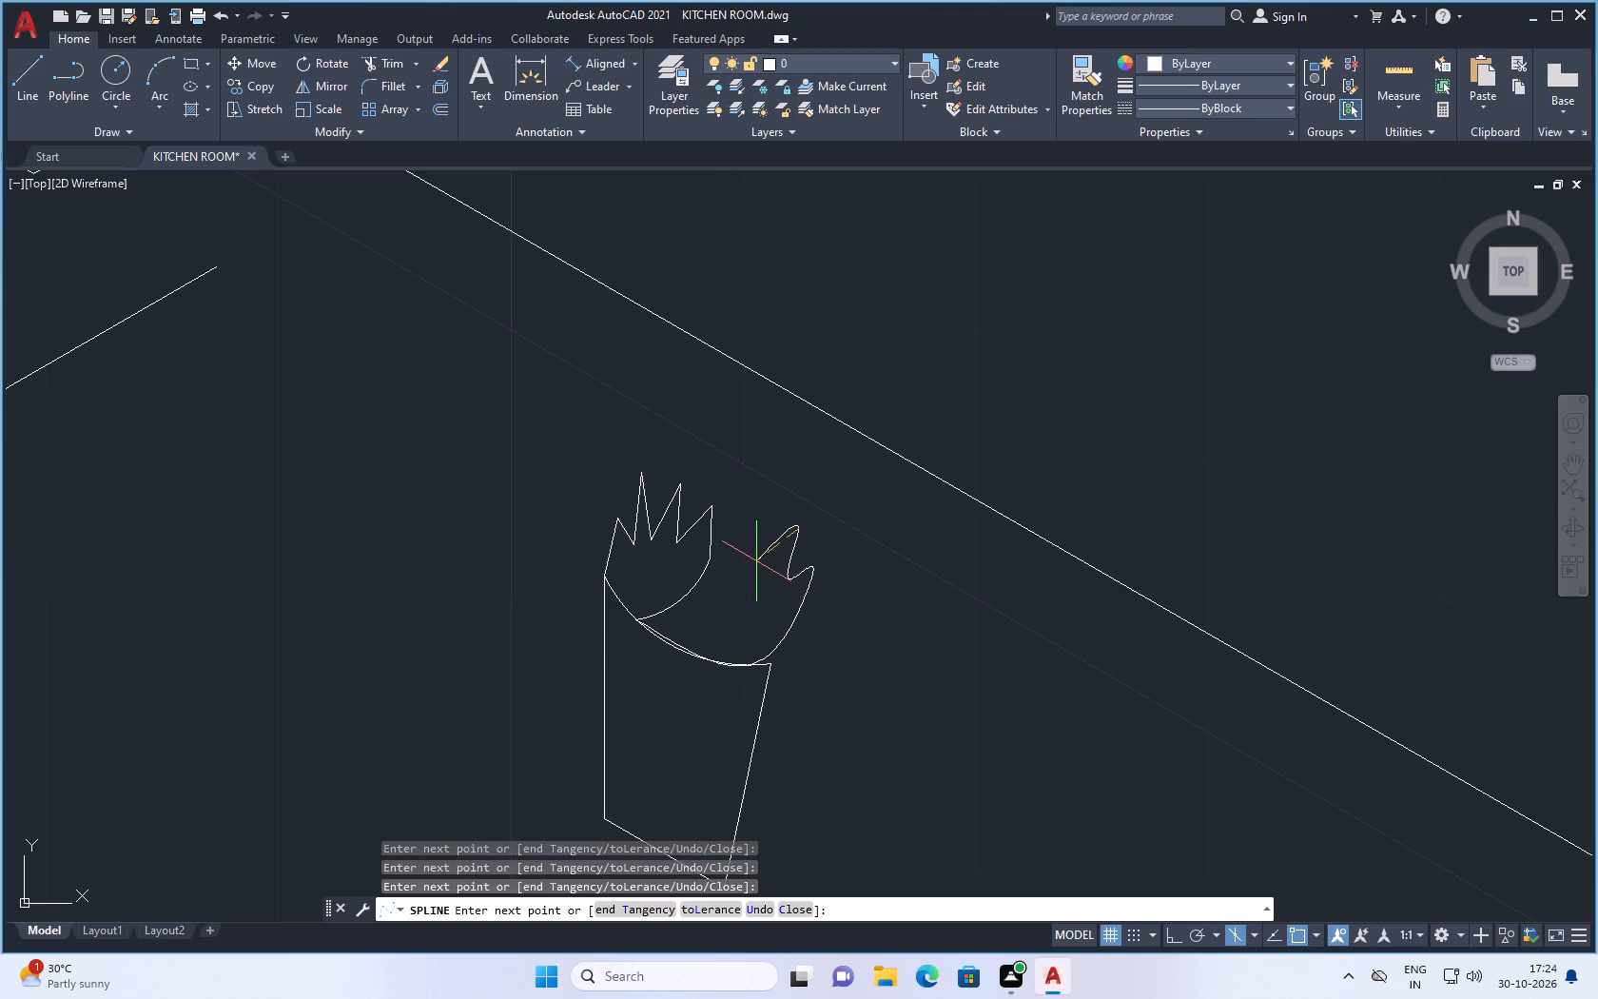
pyautogui.click(756, 561)
pyautogui.click(769, 499)
pyautogui.click(727, 556)
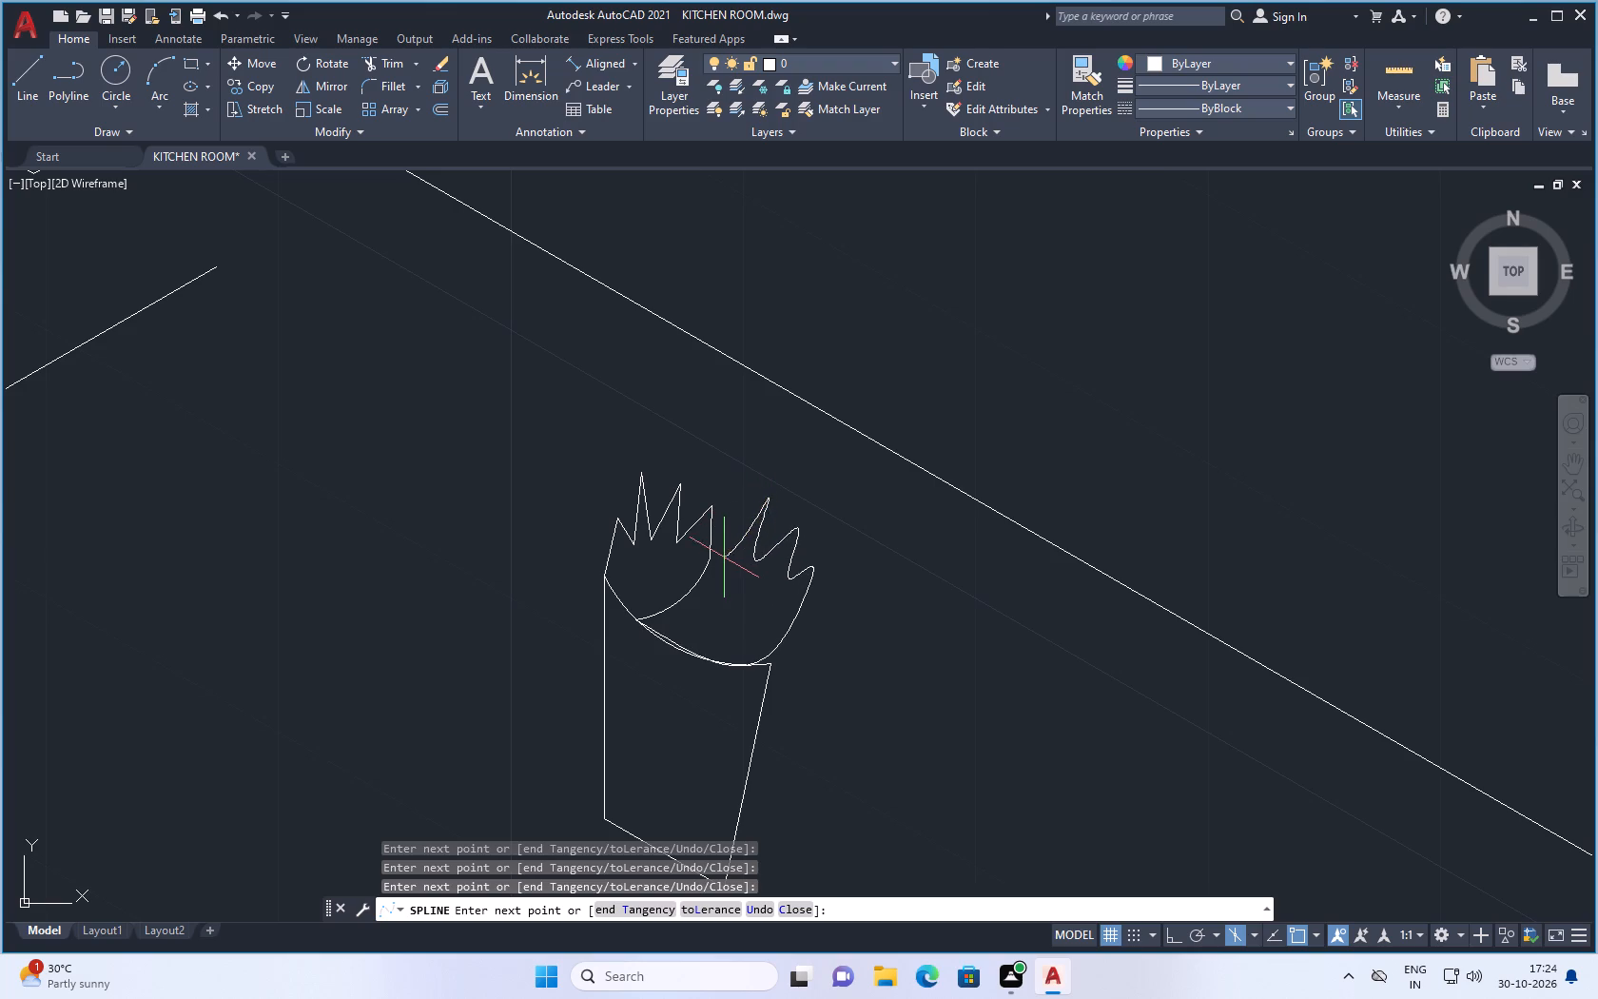
pyautogui.click(727, 552)
pyautogui.click(736, 515)
pyautogui.click(713, 544)
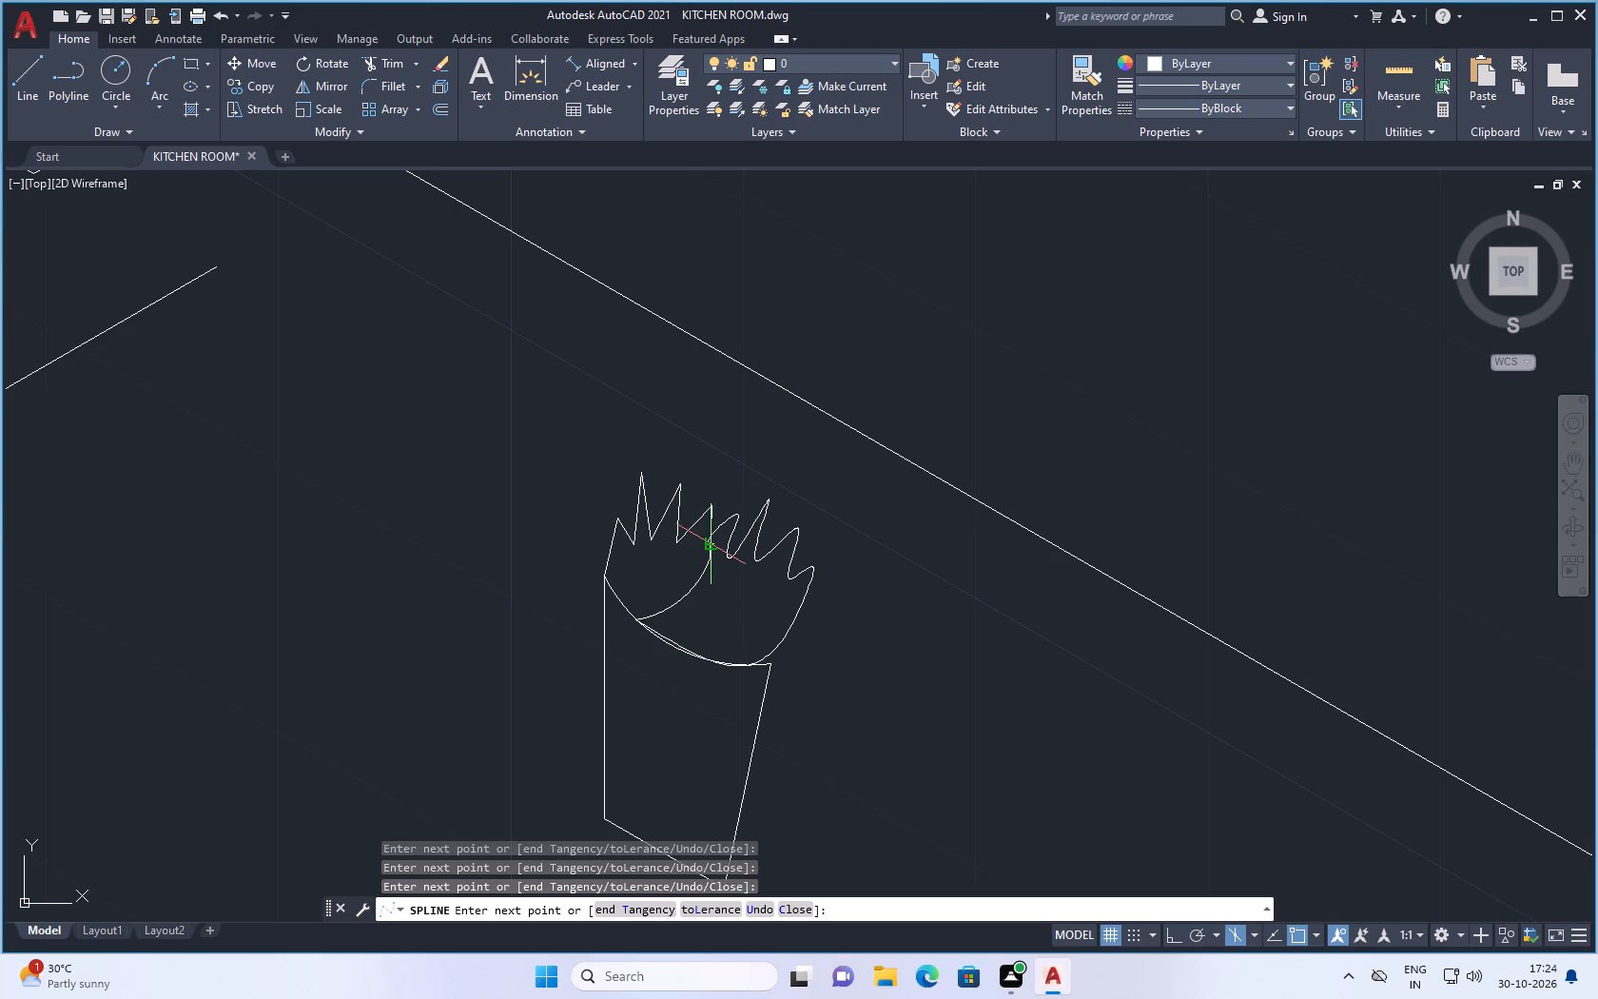
pyautogui.press('Return')
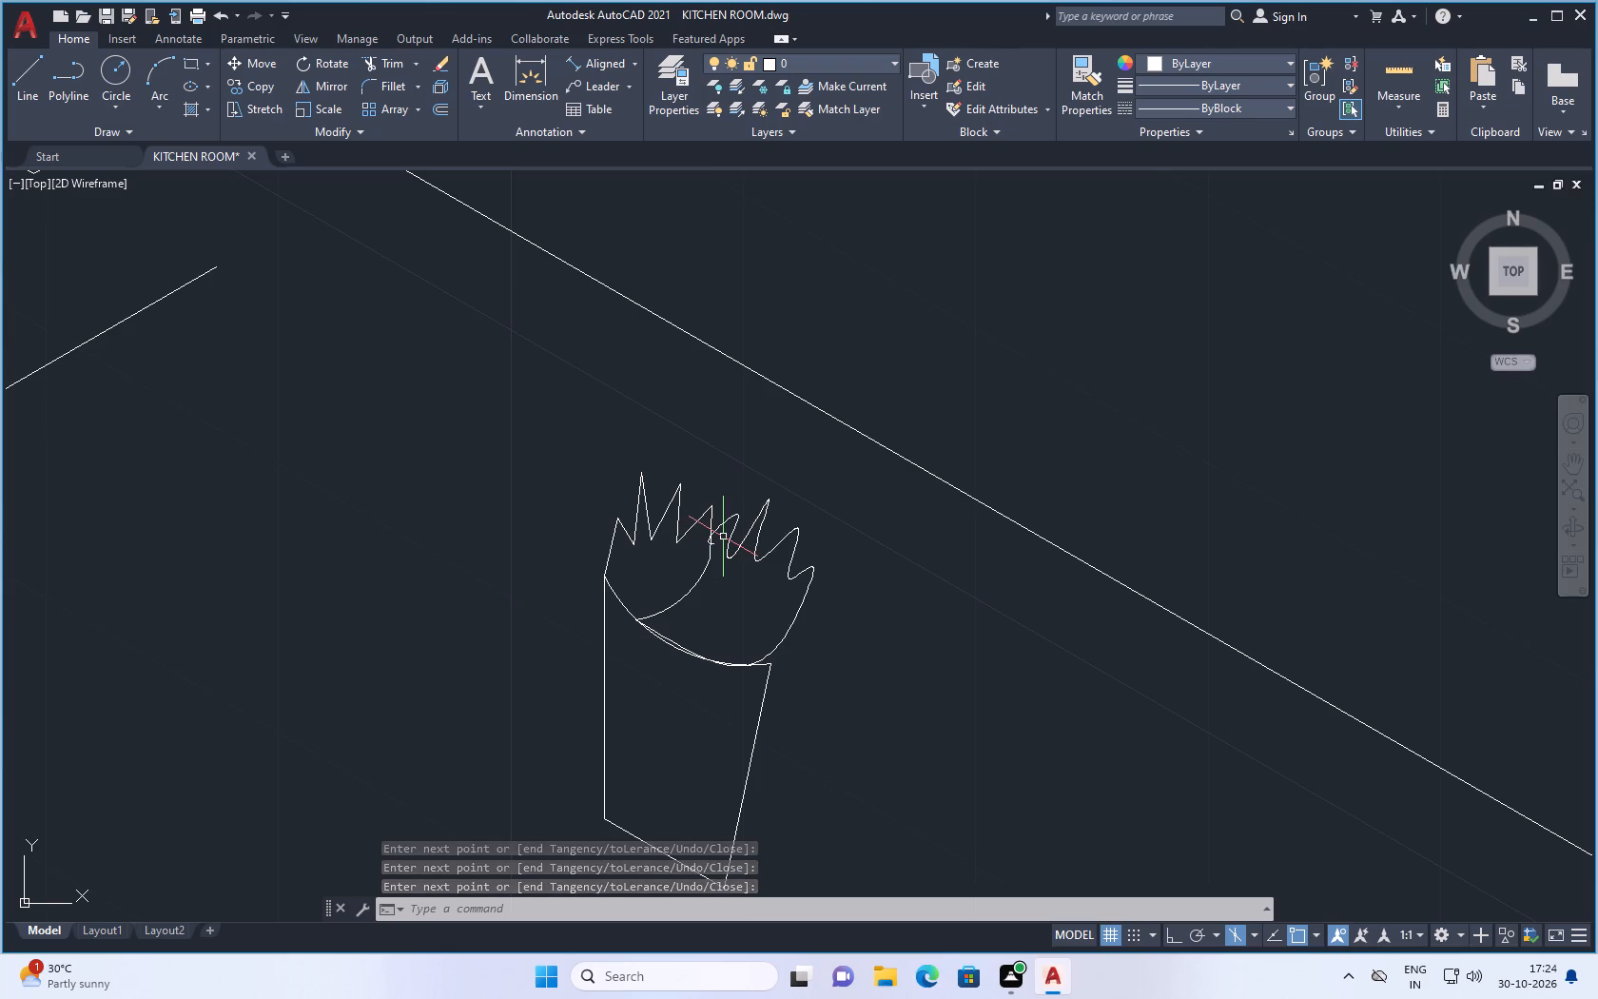
# With Ortho on, draw an open-topped outline on the countertop between the potted plants and sink: two vertical sides and an isometric base about 7 long.
pyautogui.scroll(-4, 775, 586)
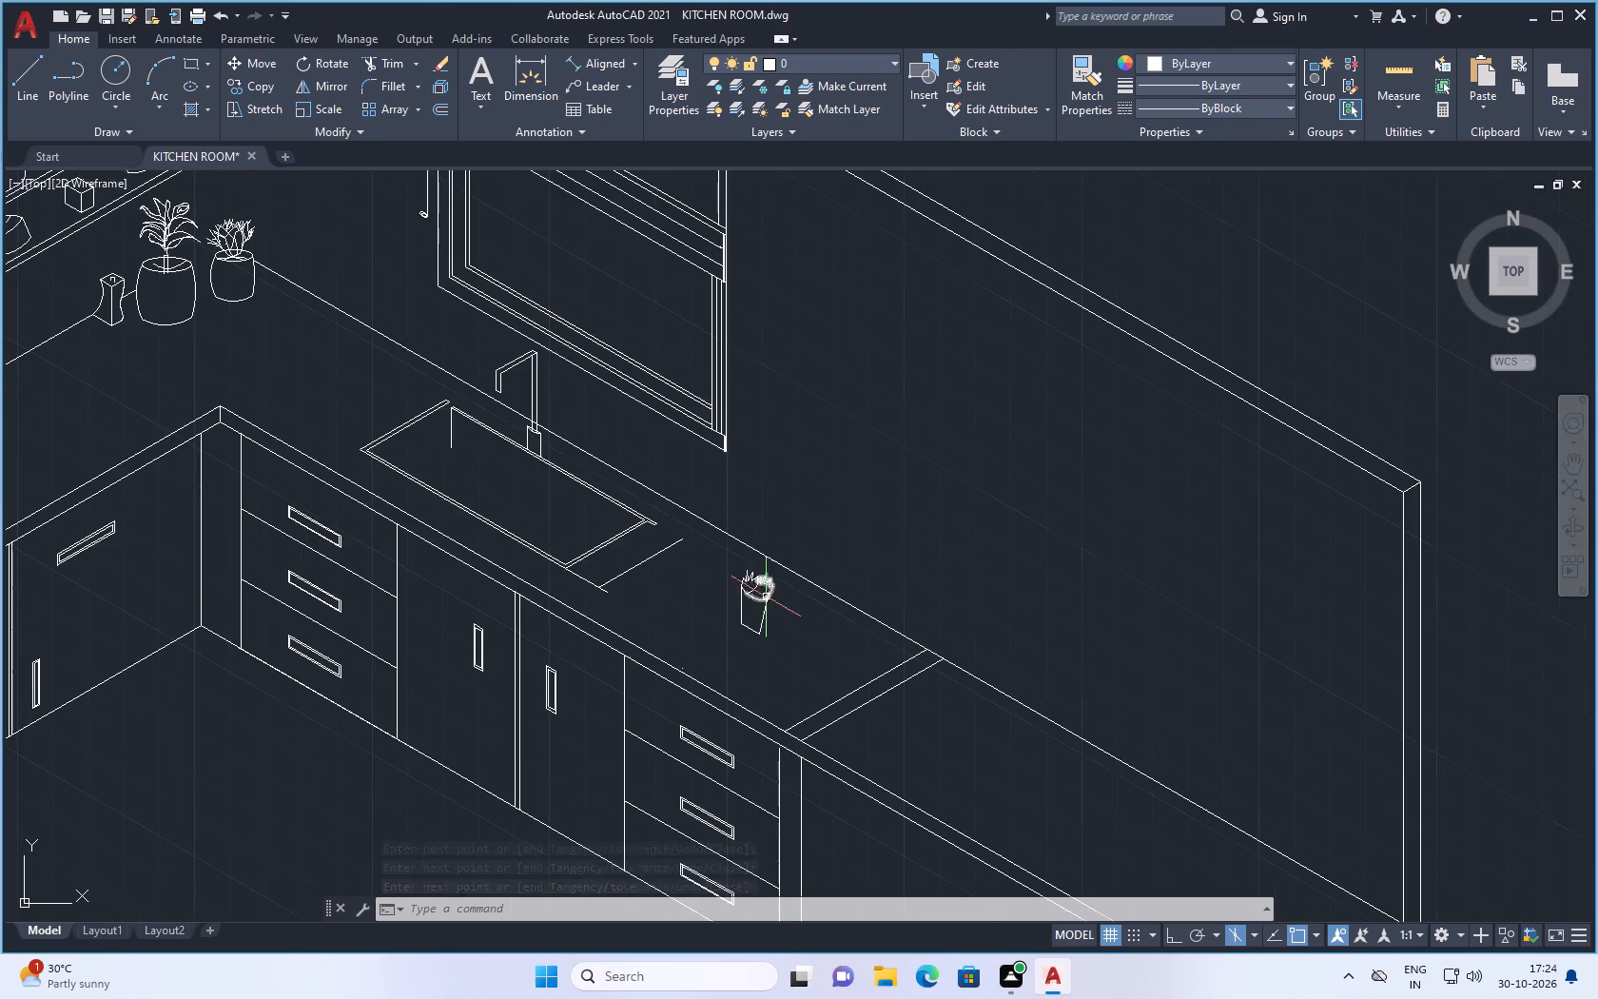
pyautogui.scroll(4, 748, 576)
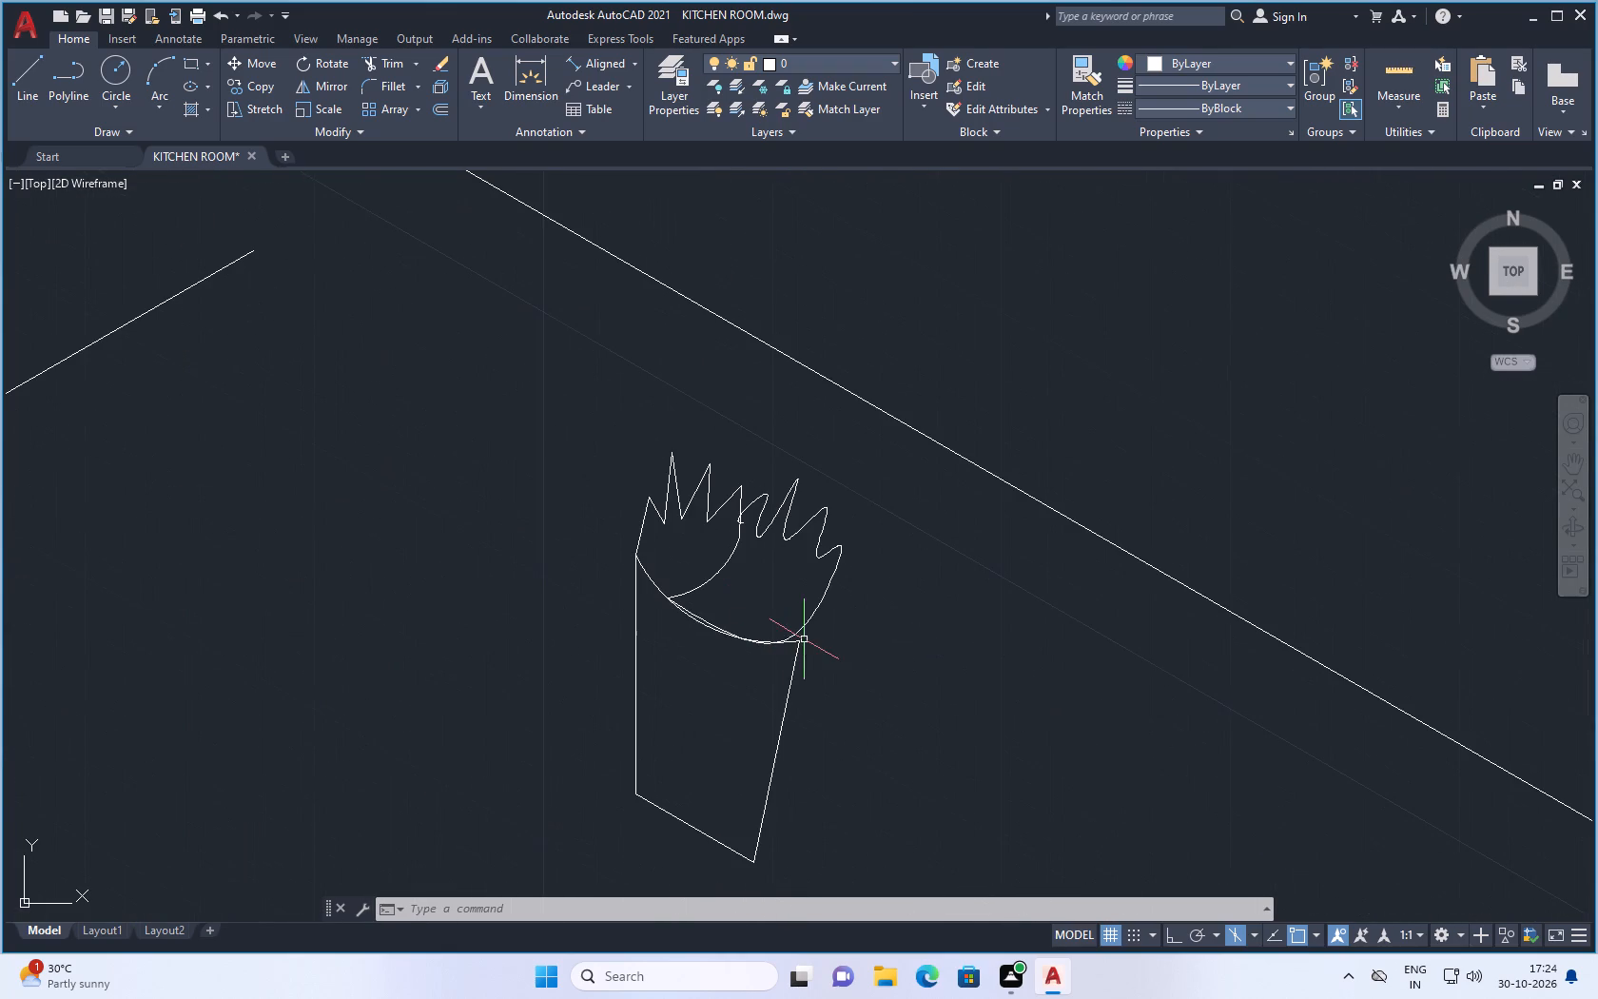
pyautogui.scroll(1, 807, 662)
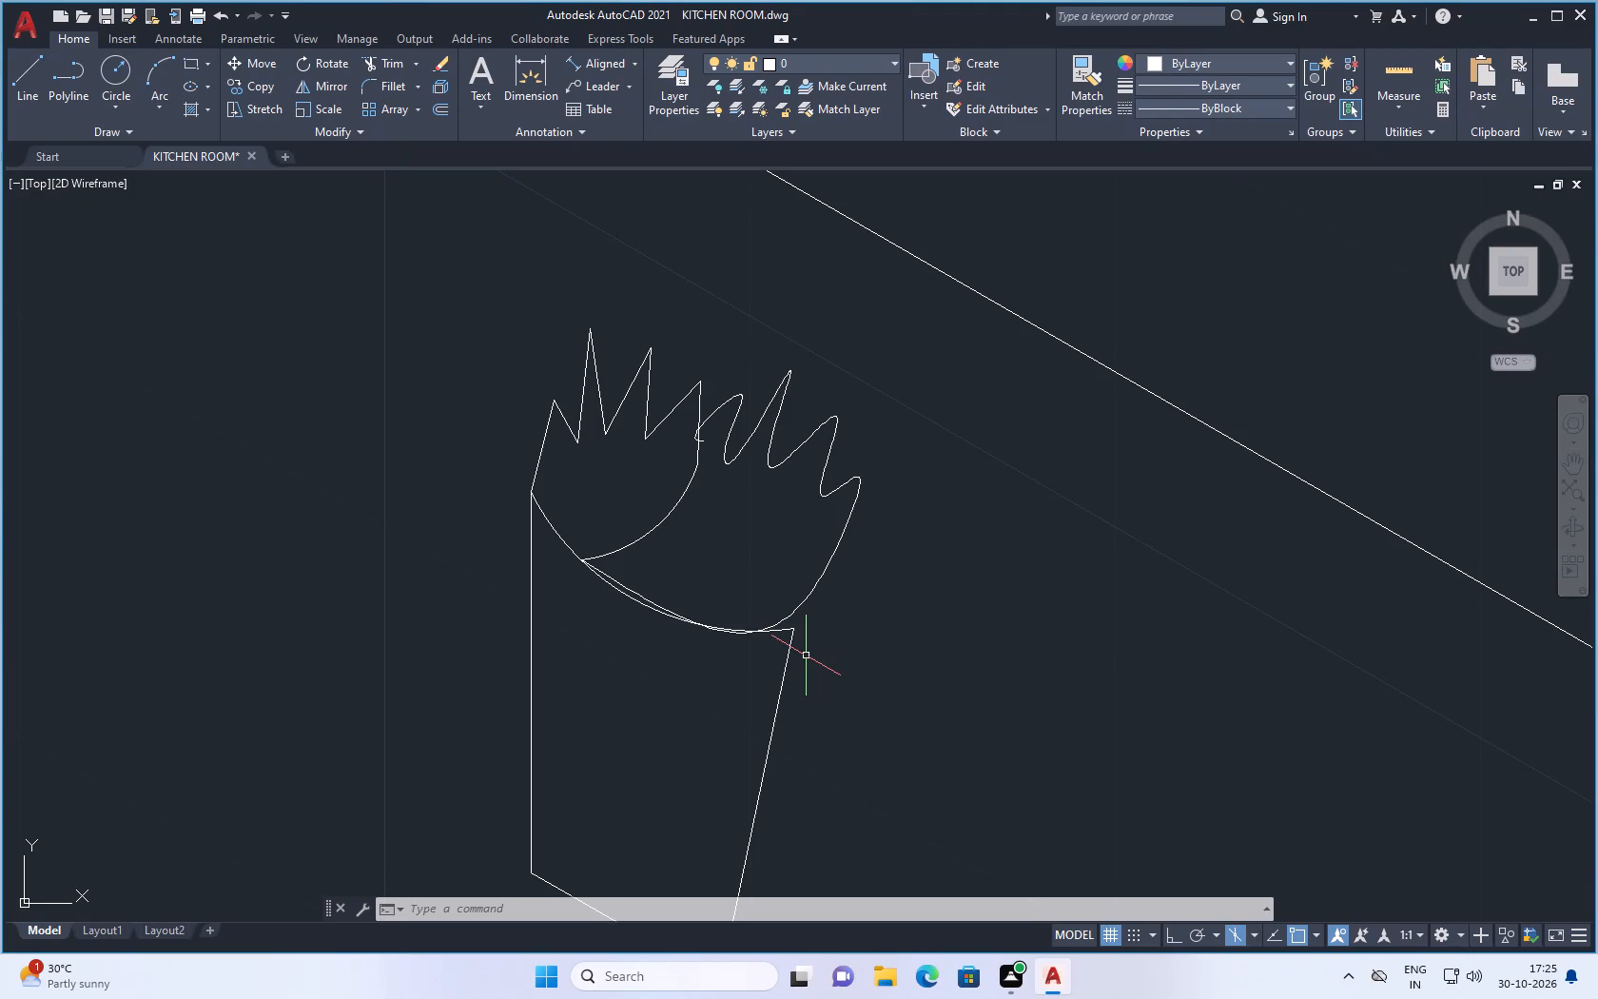
pyautogui.scroll(-4, 588, 306)
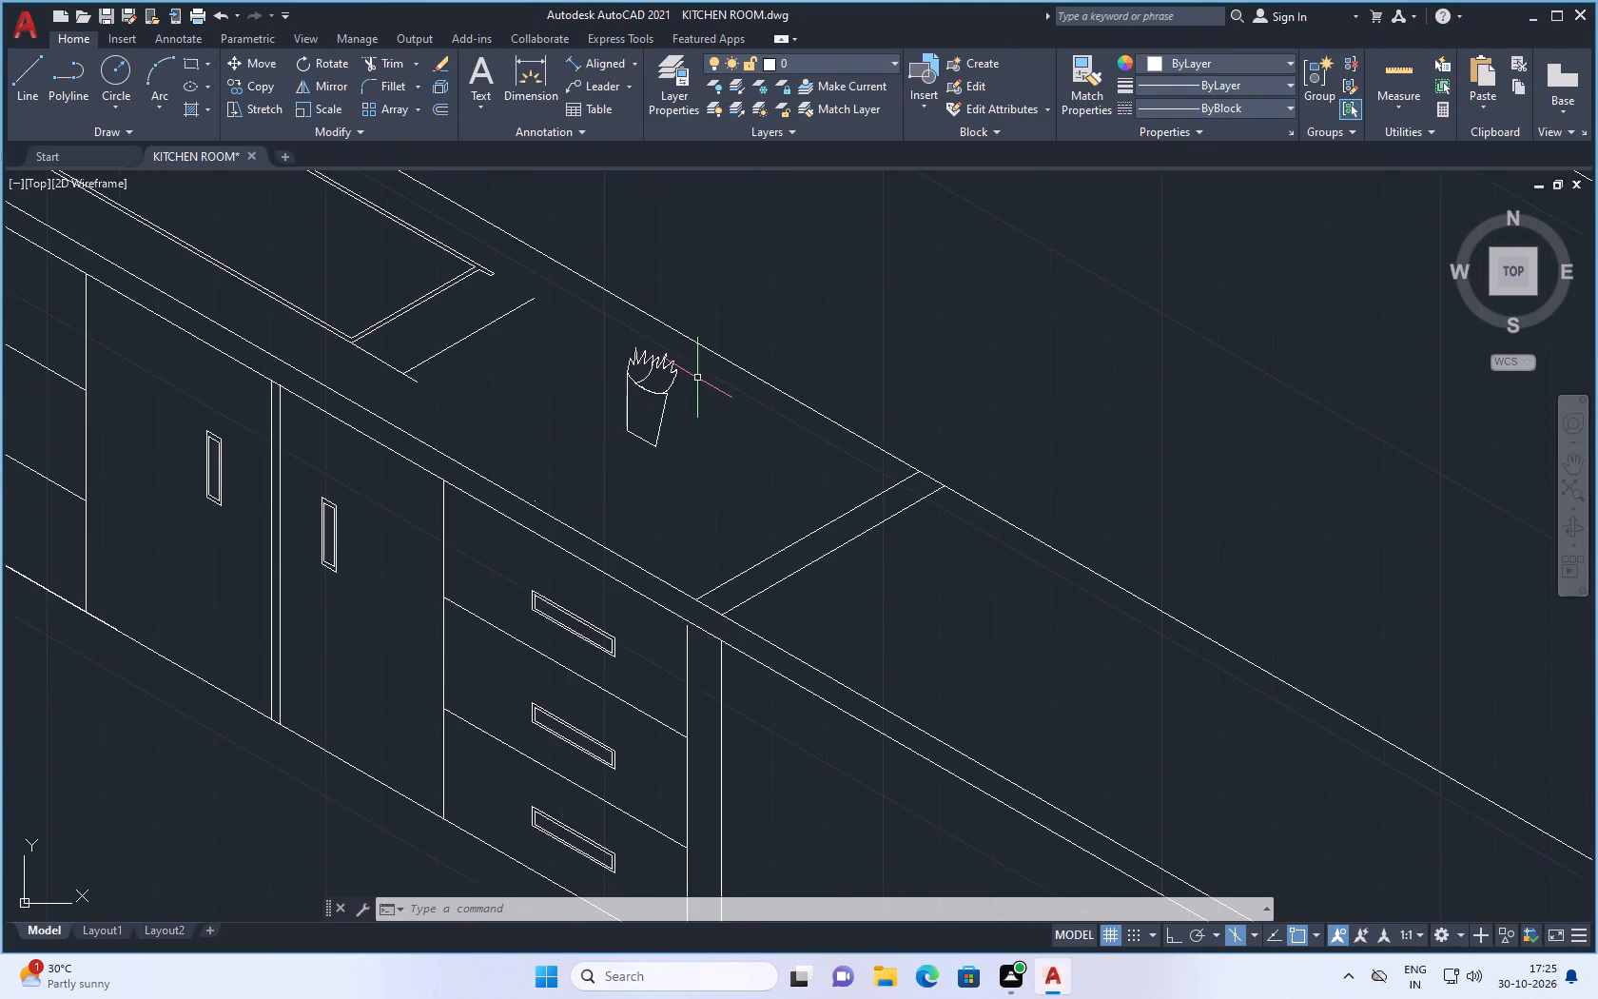
pyautogui.scroll(-3, 697, 378)
pyautogui.scroll(3, 525, 273)
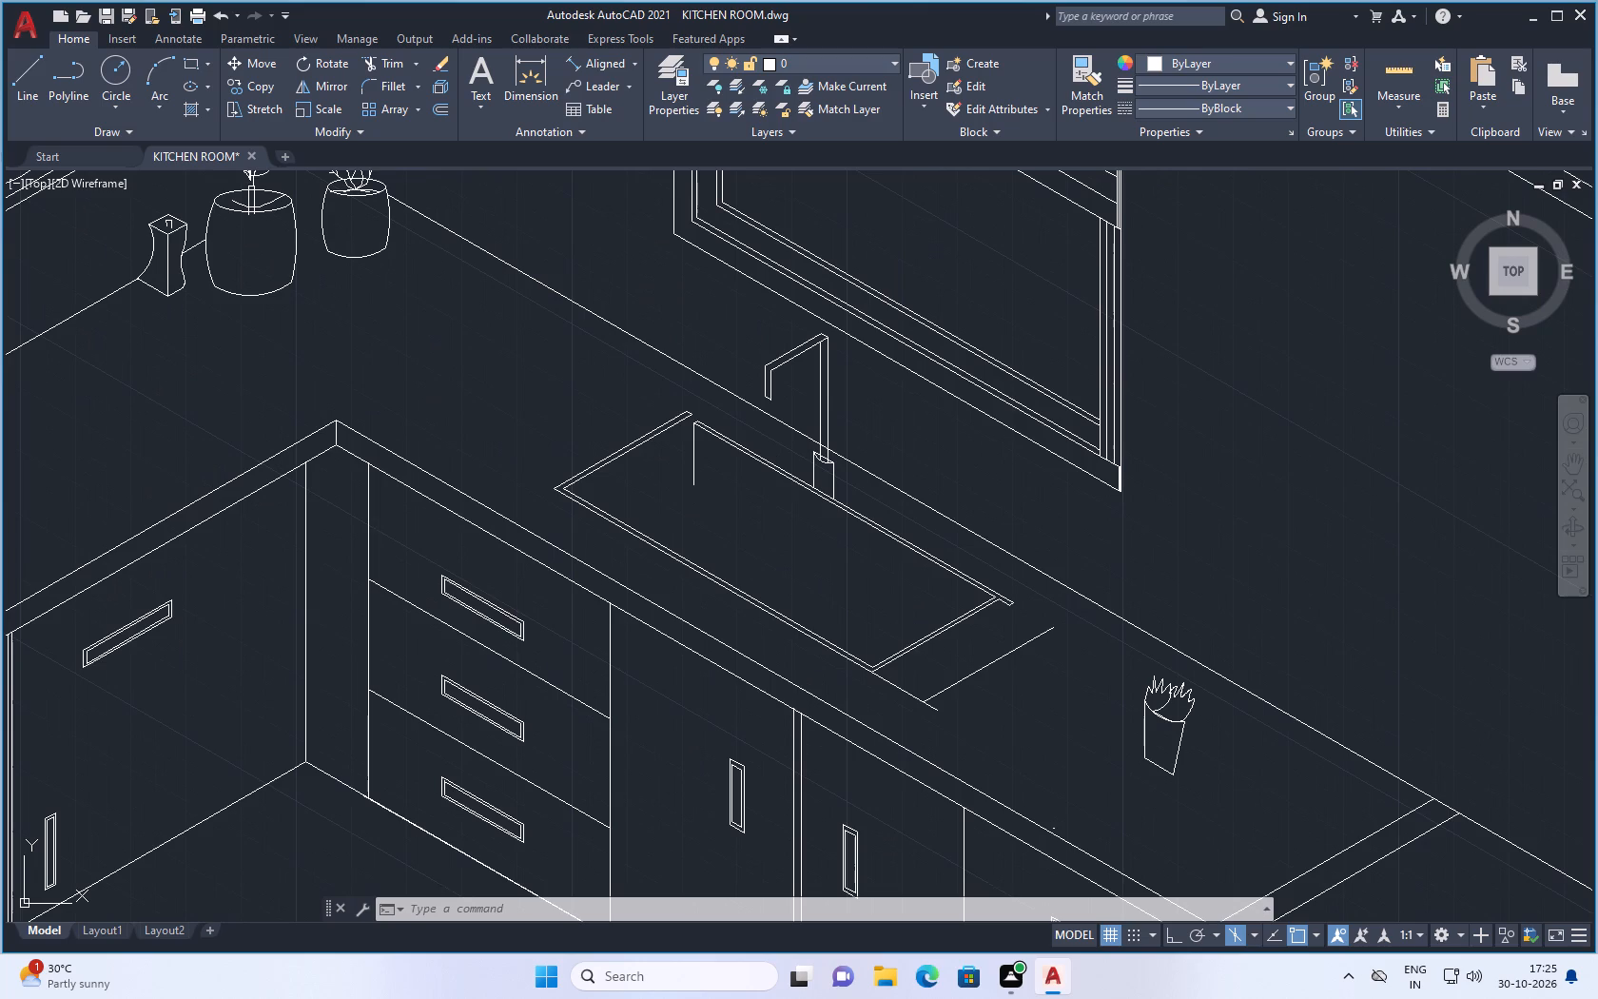
pyautogui.click(29, 78)
pyautogui.scroll(1, 461, 362)
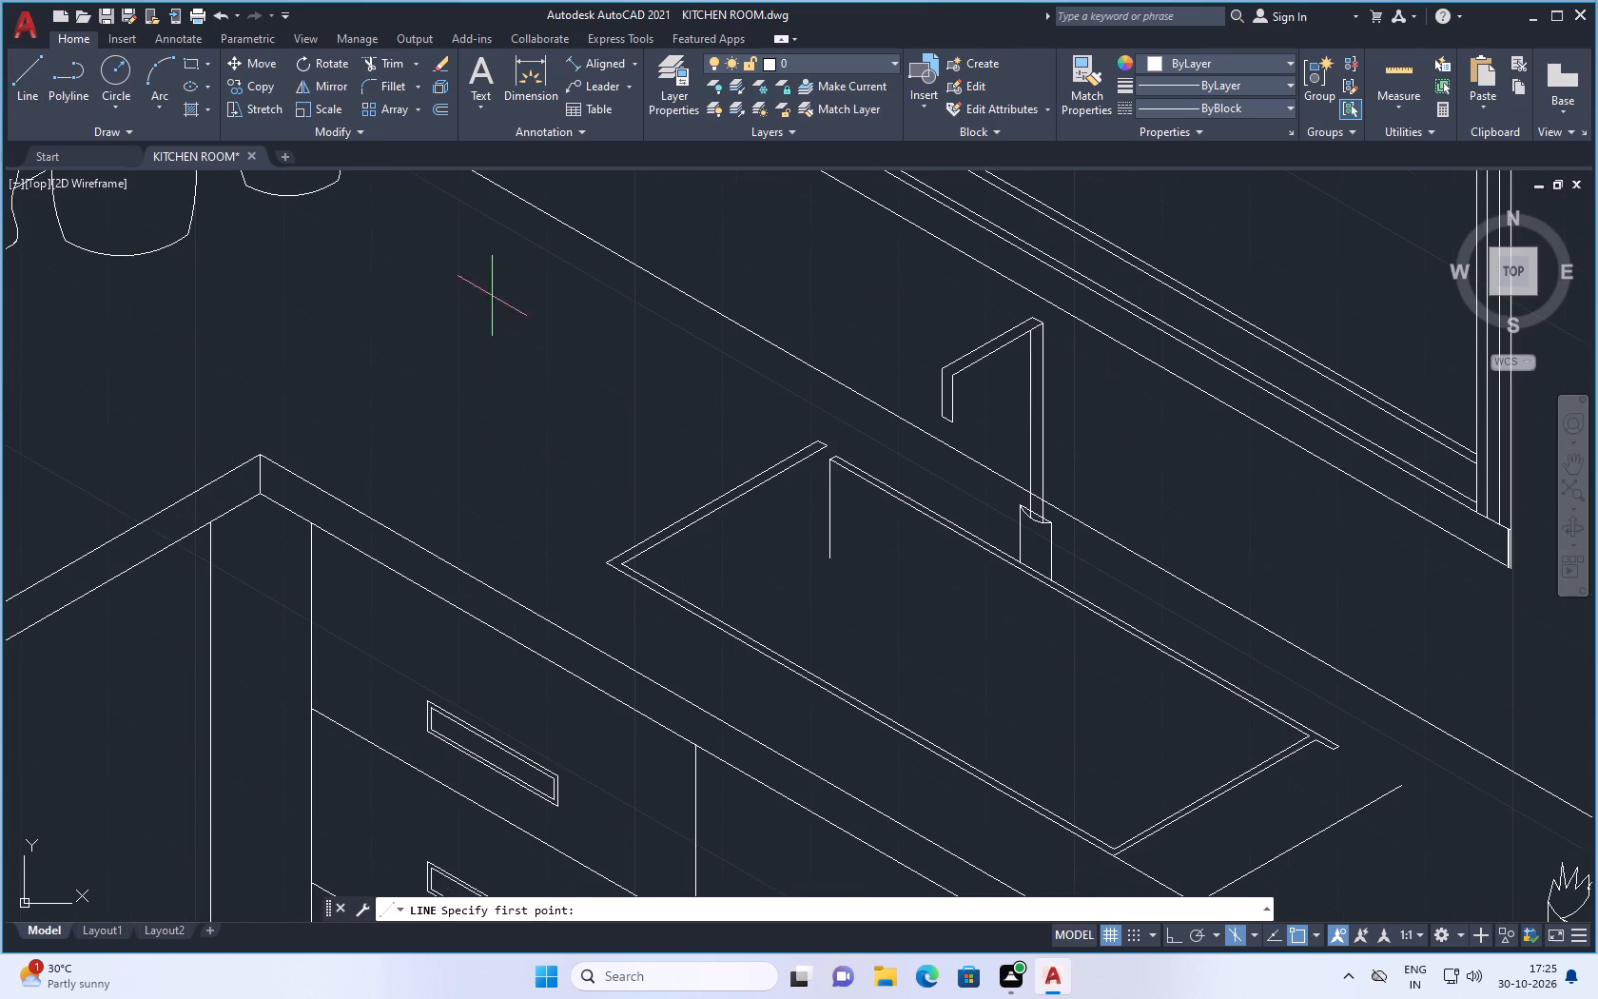
pyautogui.click(495, 261)
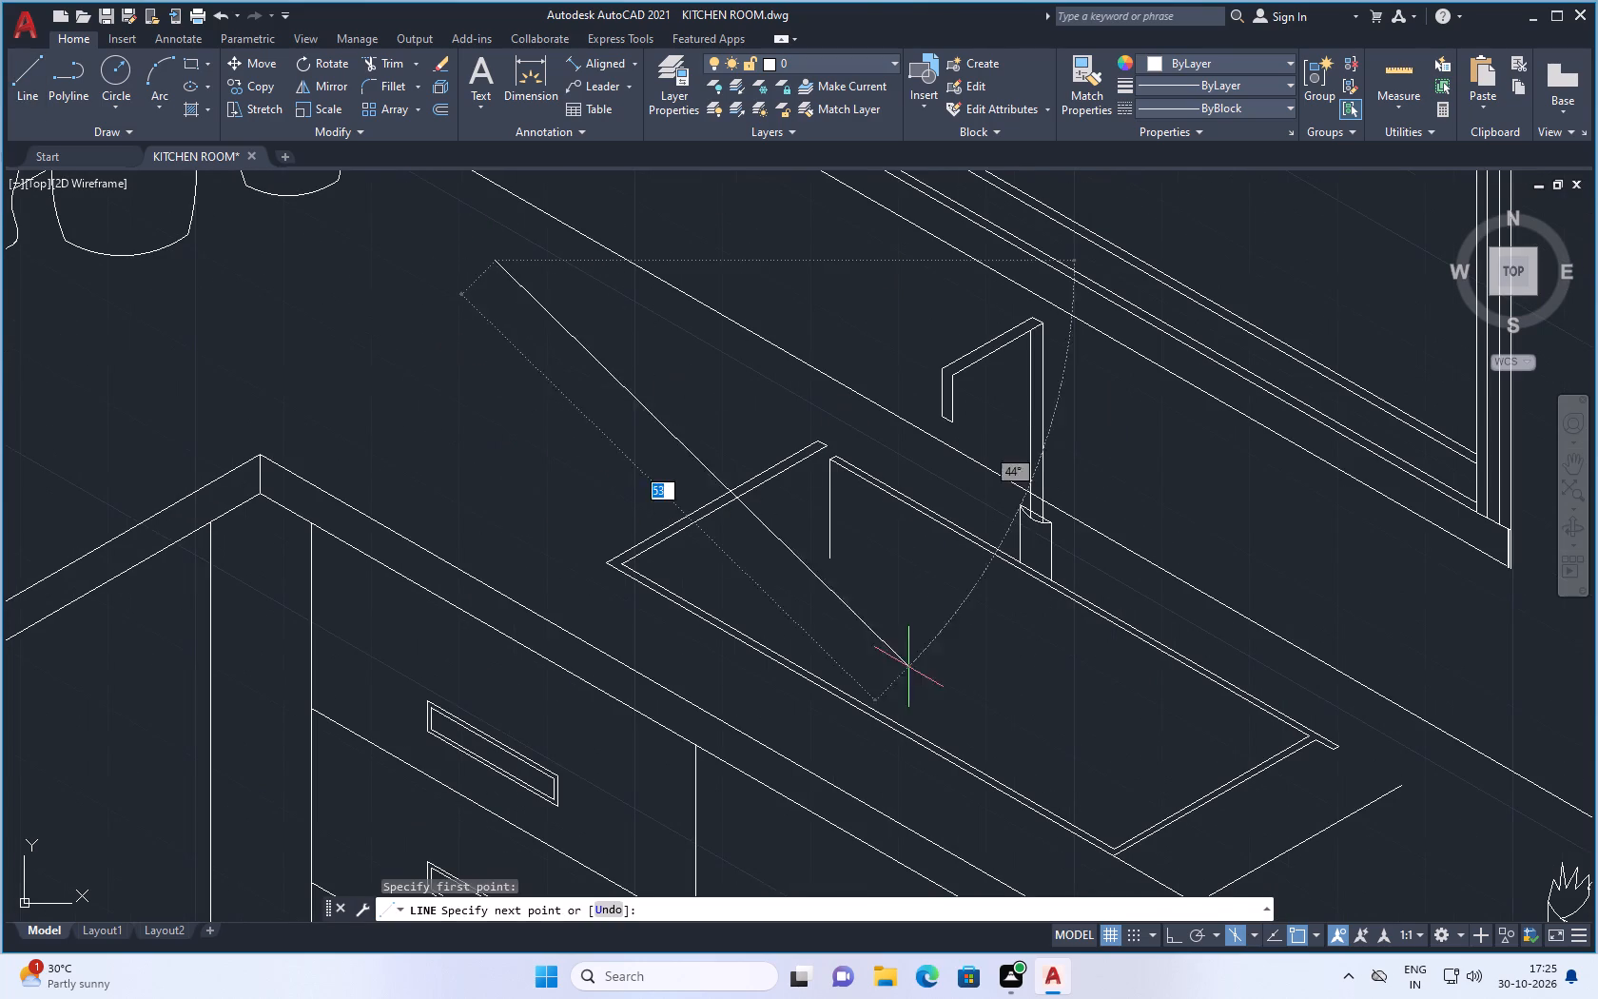
pyautogui.click(1166, 933)
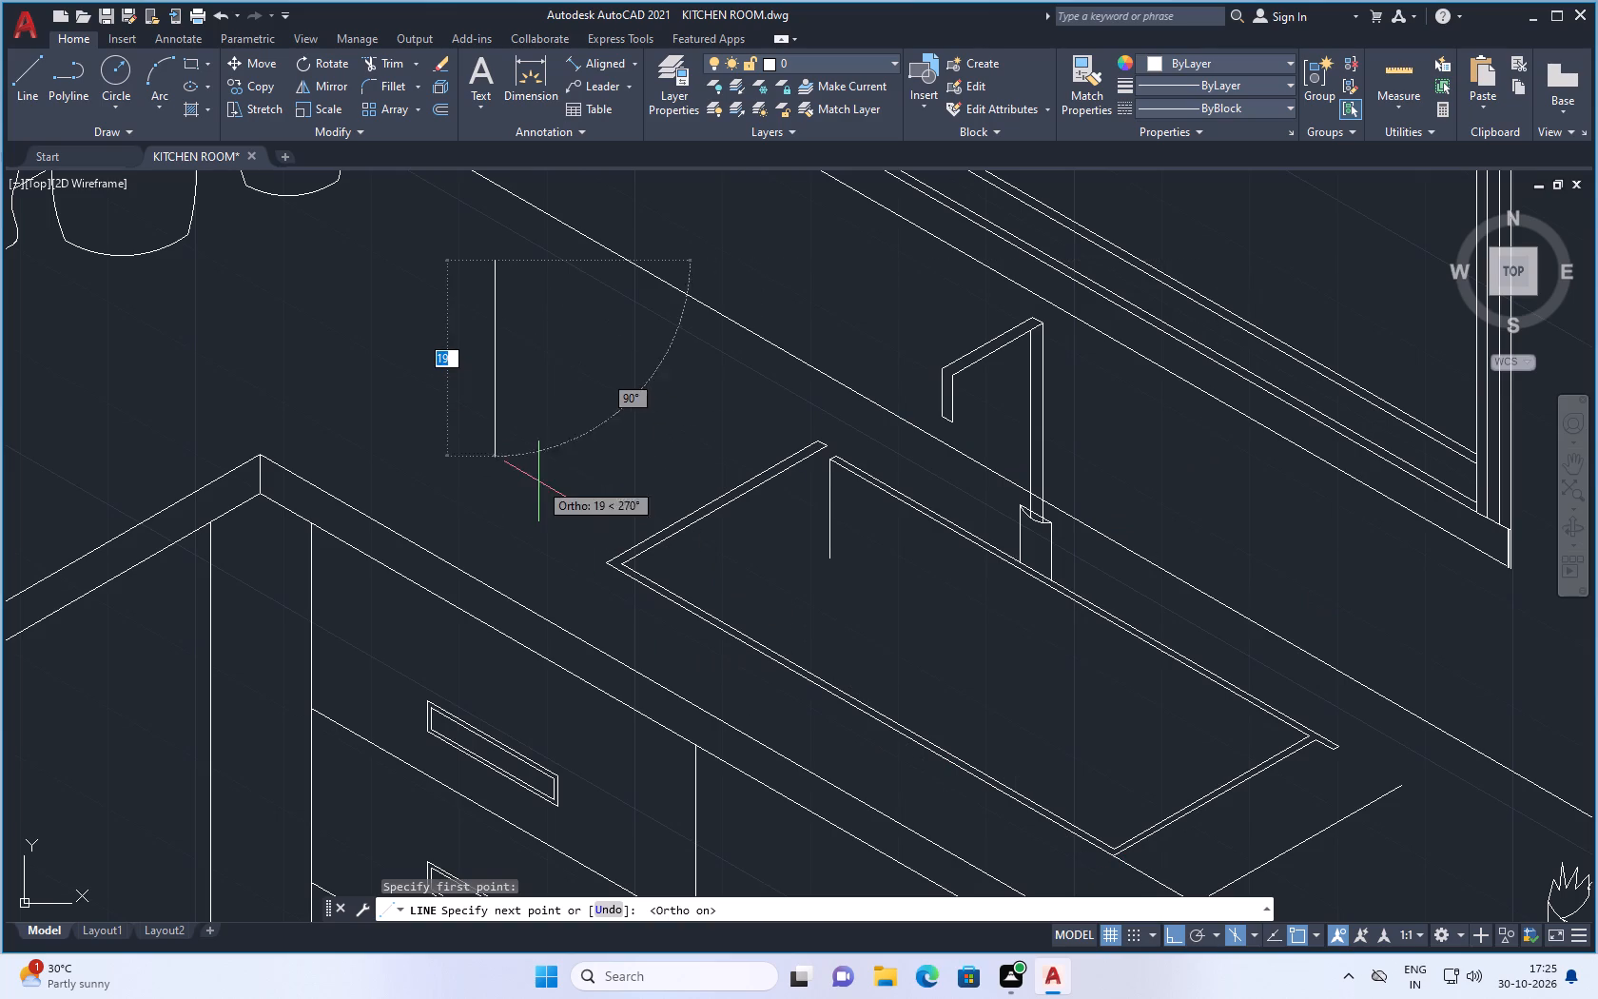
pyautogui.click(496, 381)
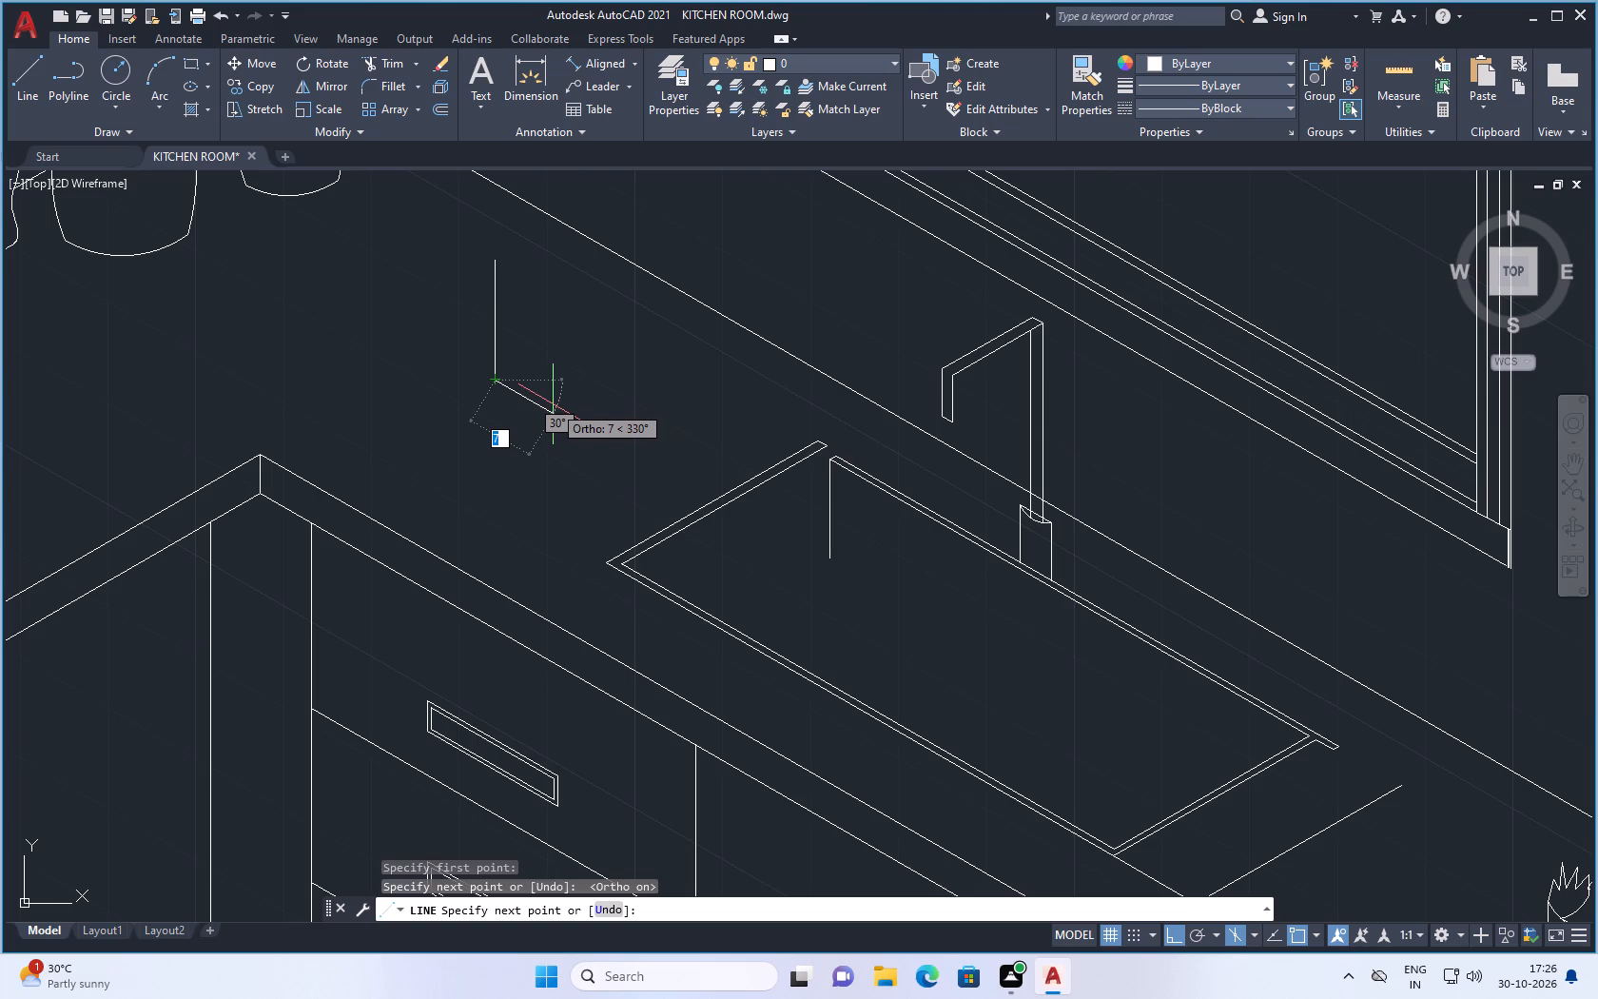
pyautogui.click(553, 404)
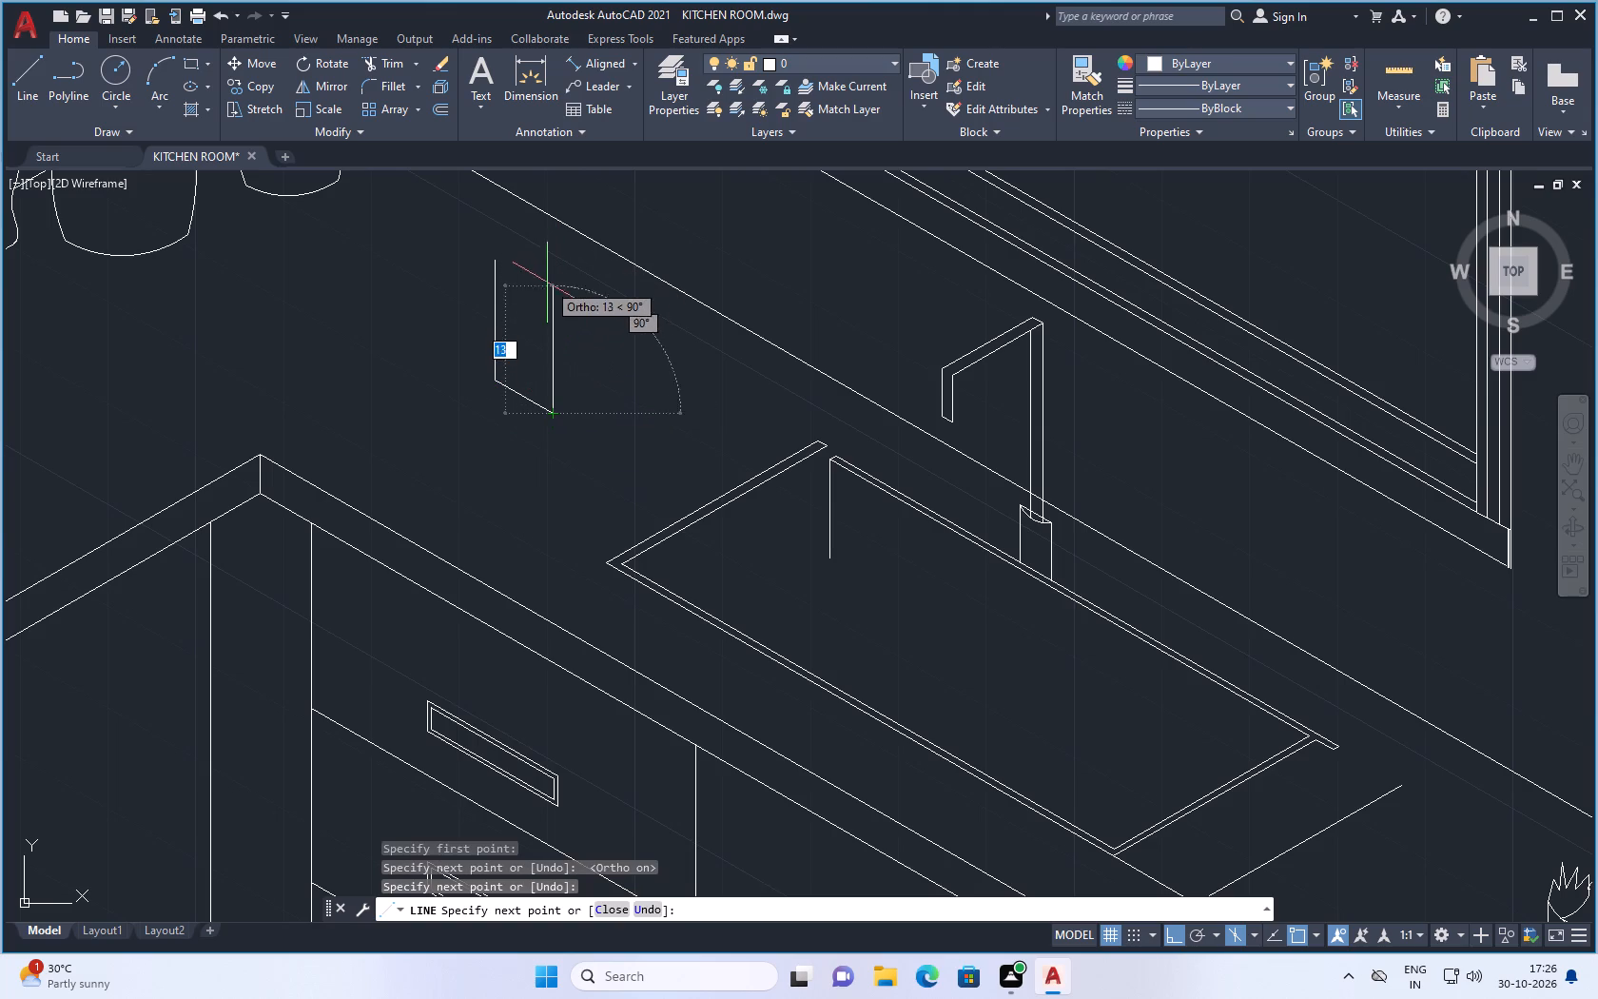
pyautogui.click(549, 290)
pyautogui.press('Escape')
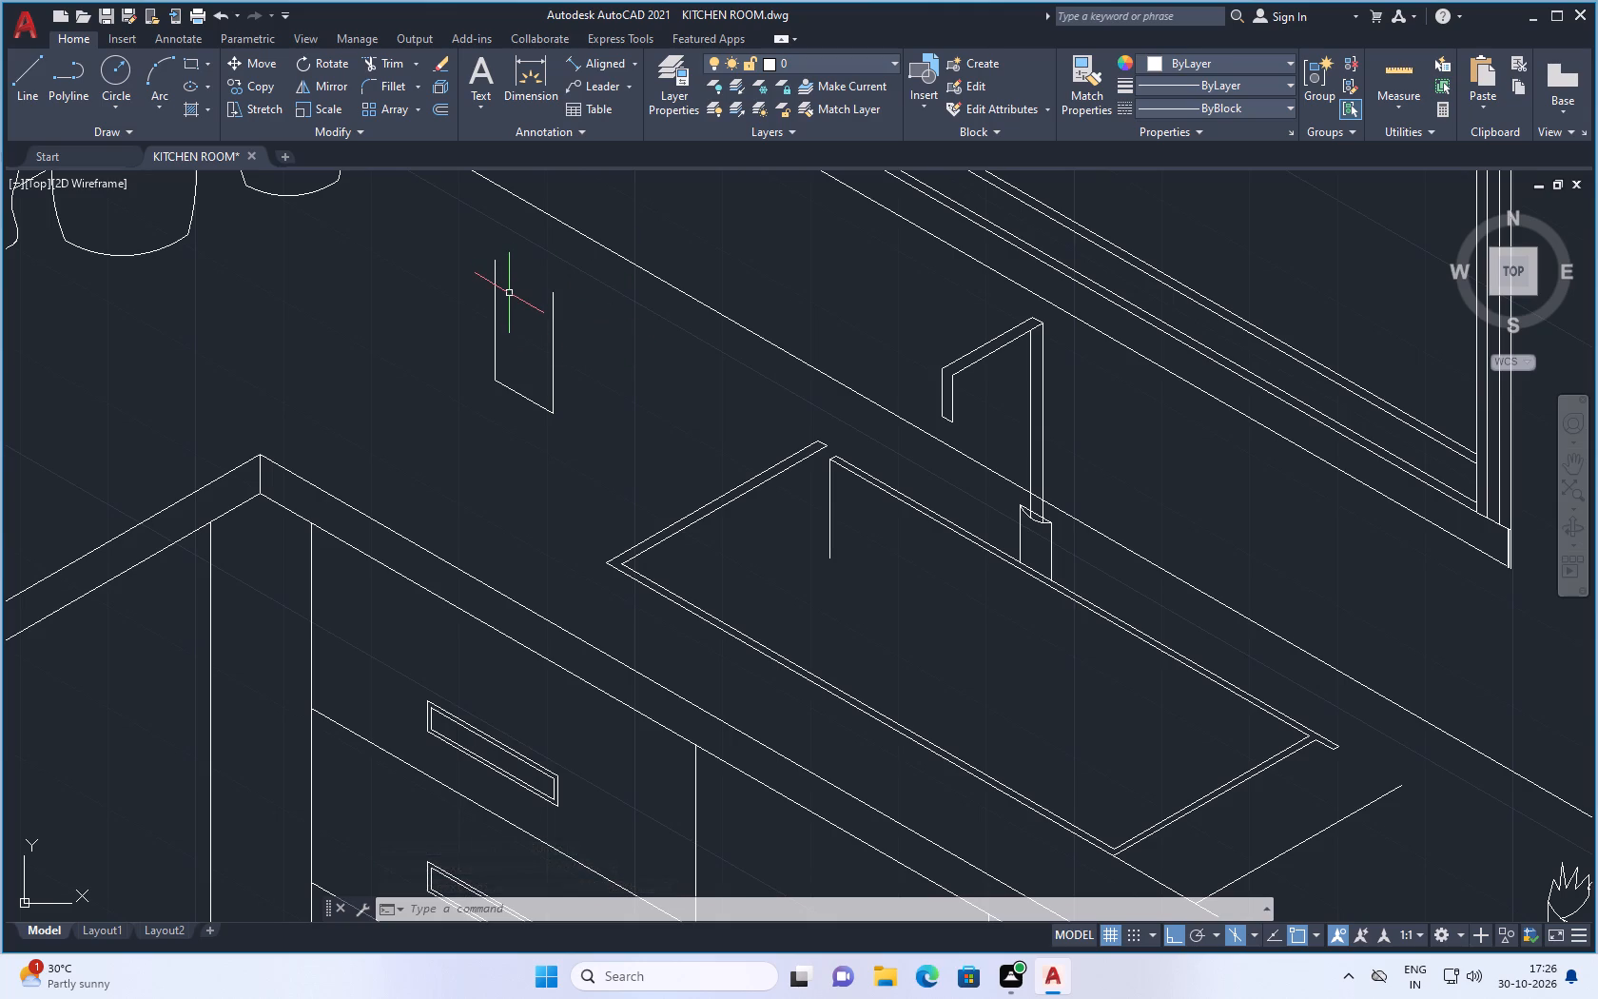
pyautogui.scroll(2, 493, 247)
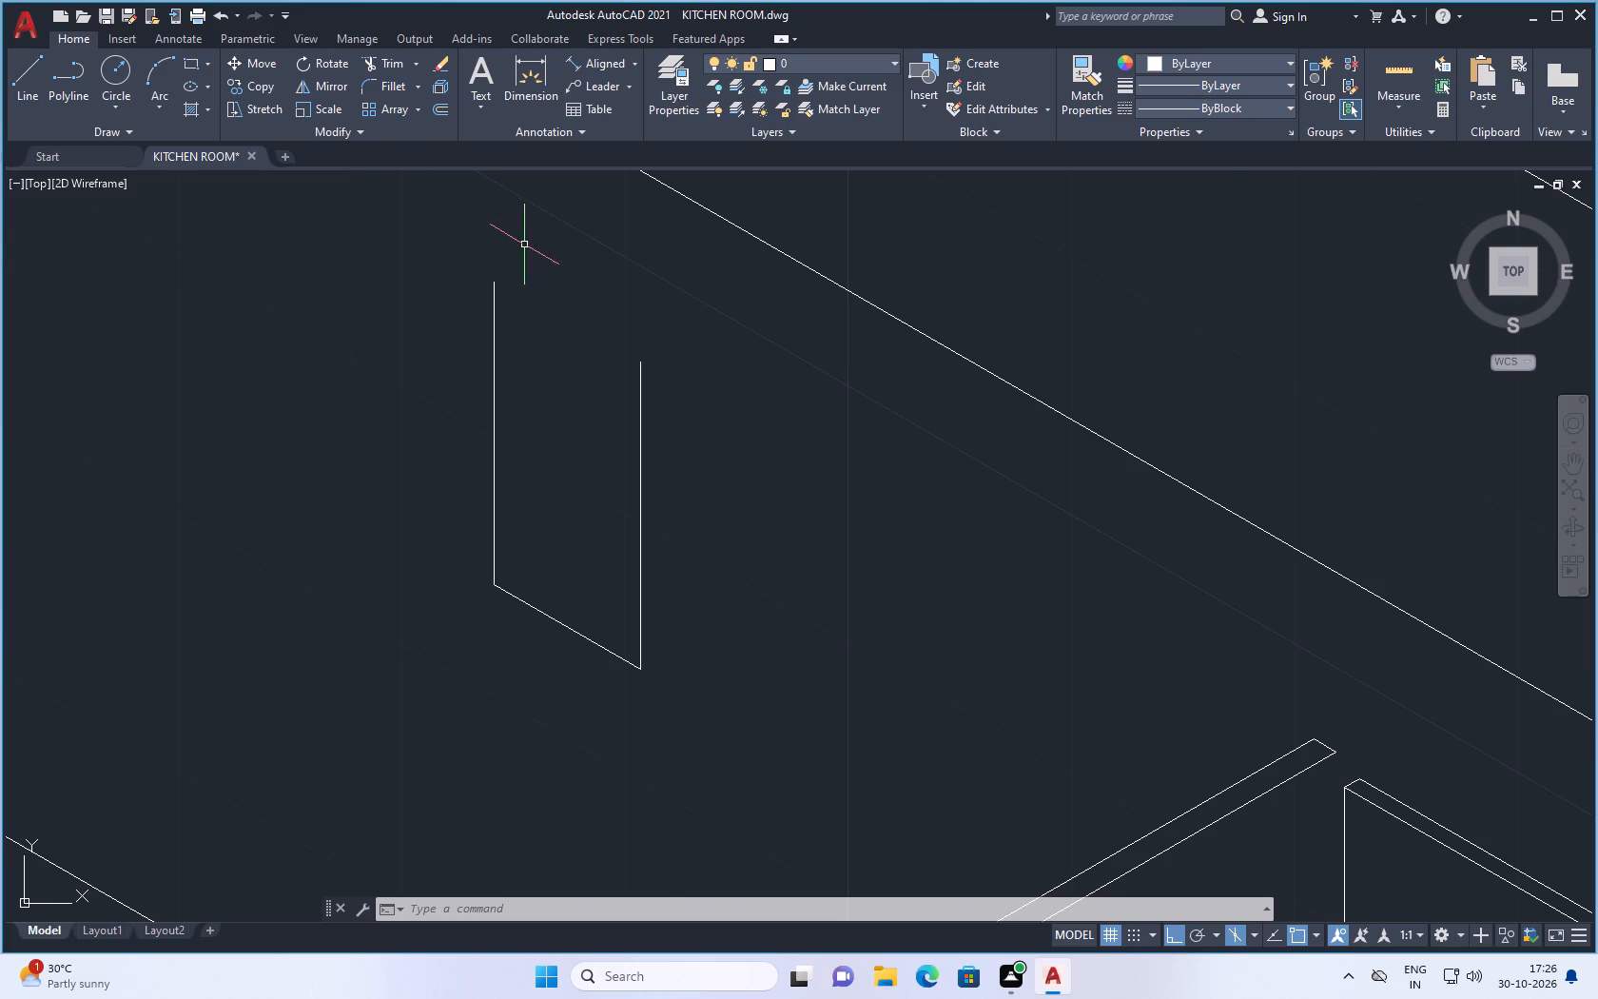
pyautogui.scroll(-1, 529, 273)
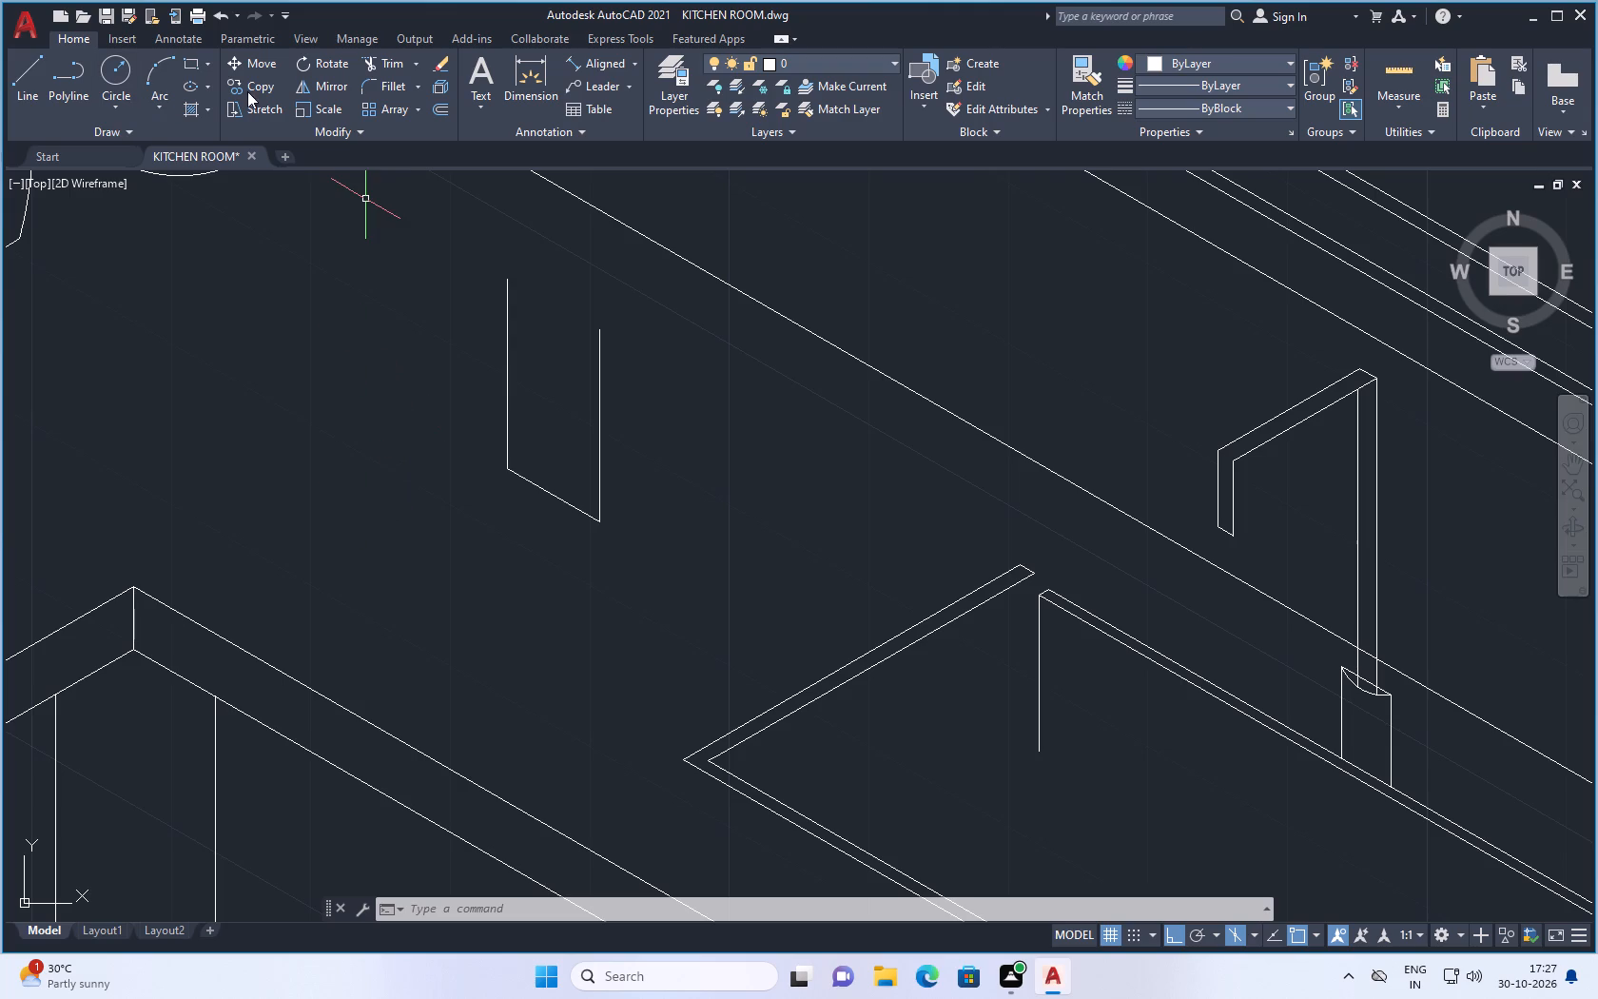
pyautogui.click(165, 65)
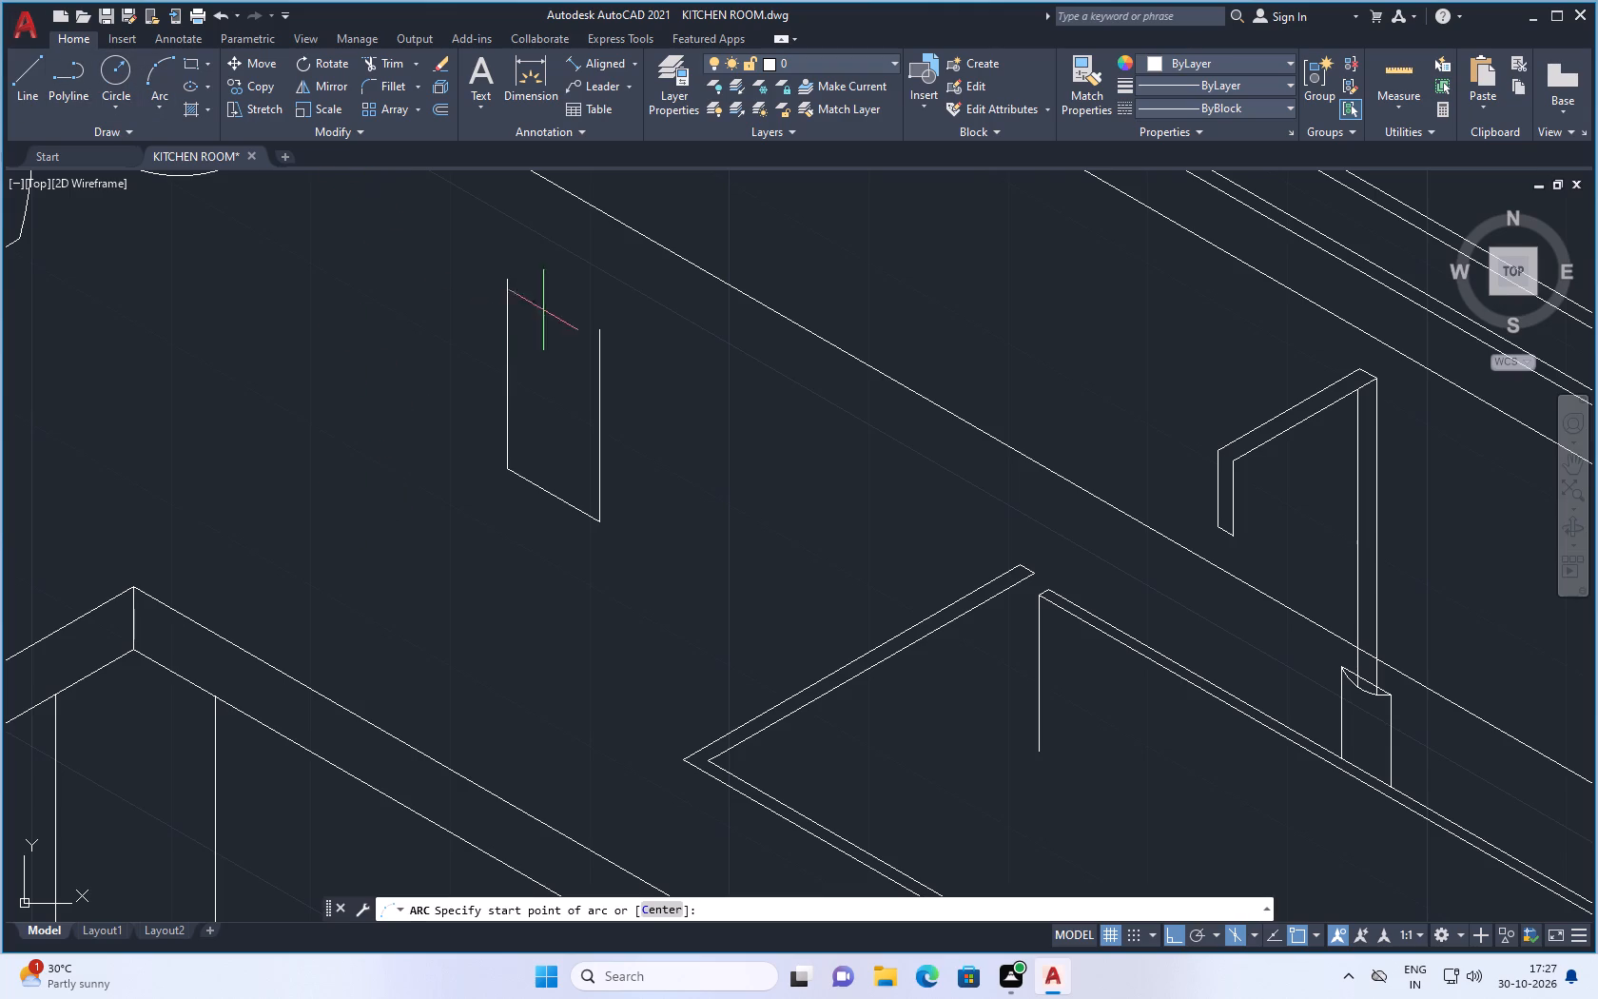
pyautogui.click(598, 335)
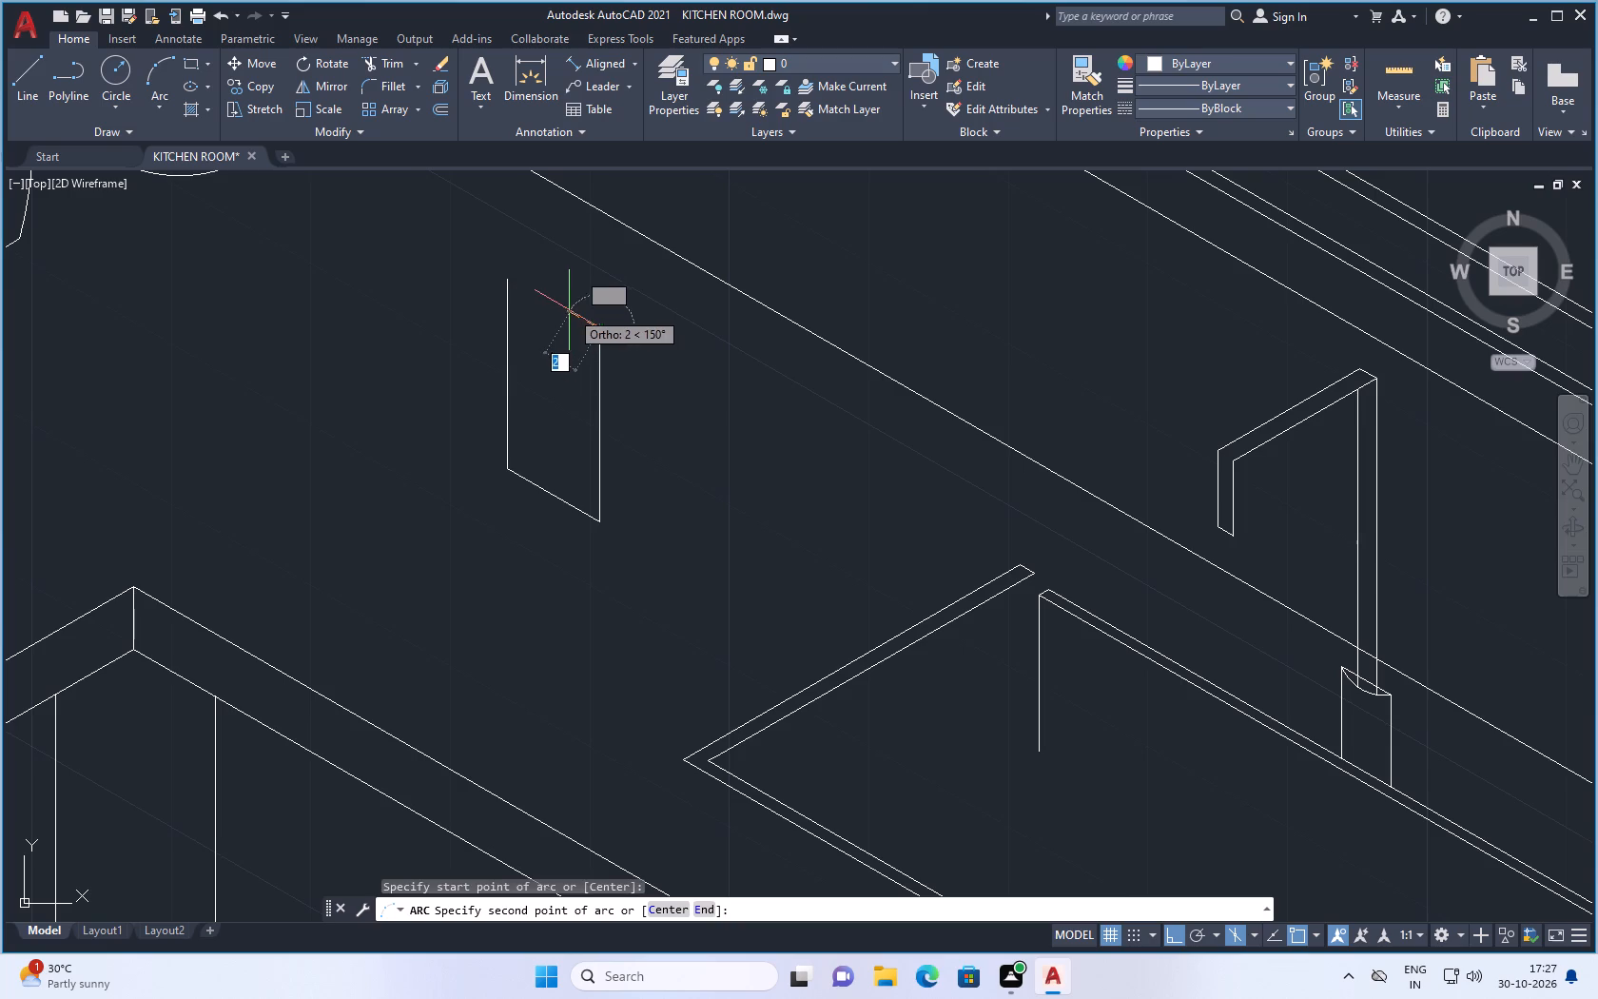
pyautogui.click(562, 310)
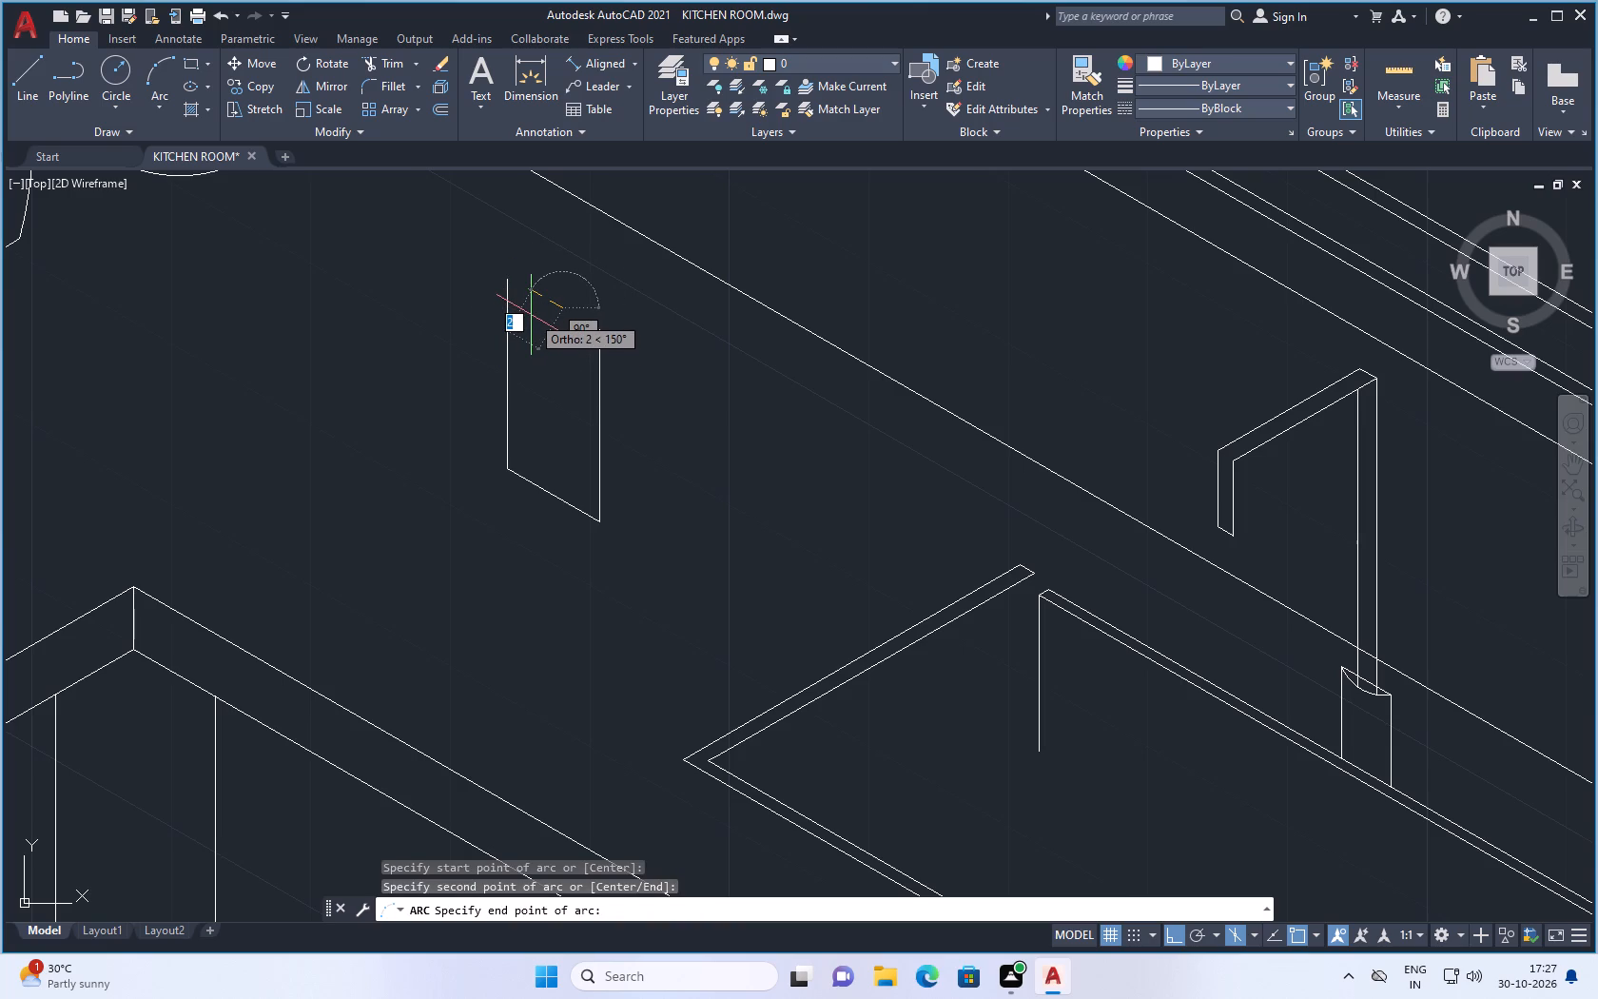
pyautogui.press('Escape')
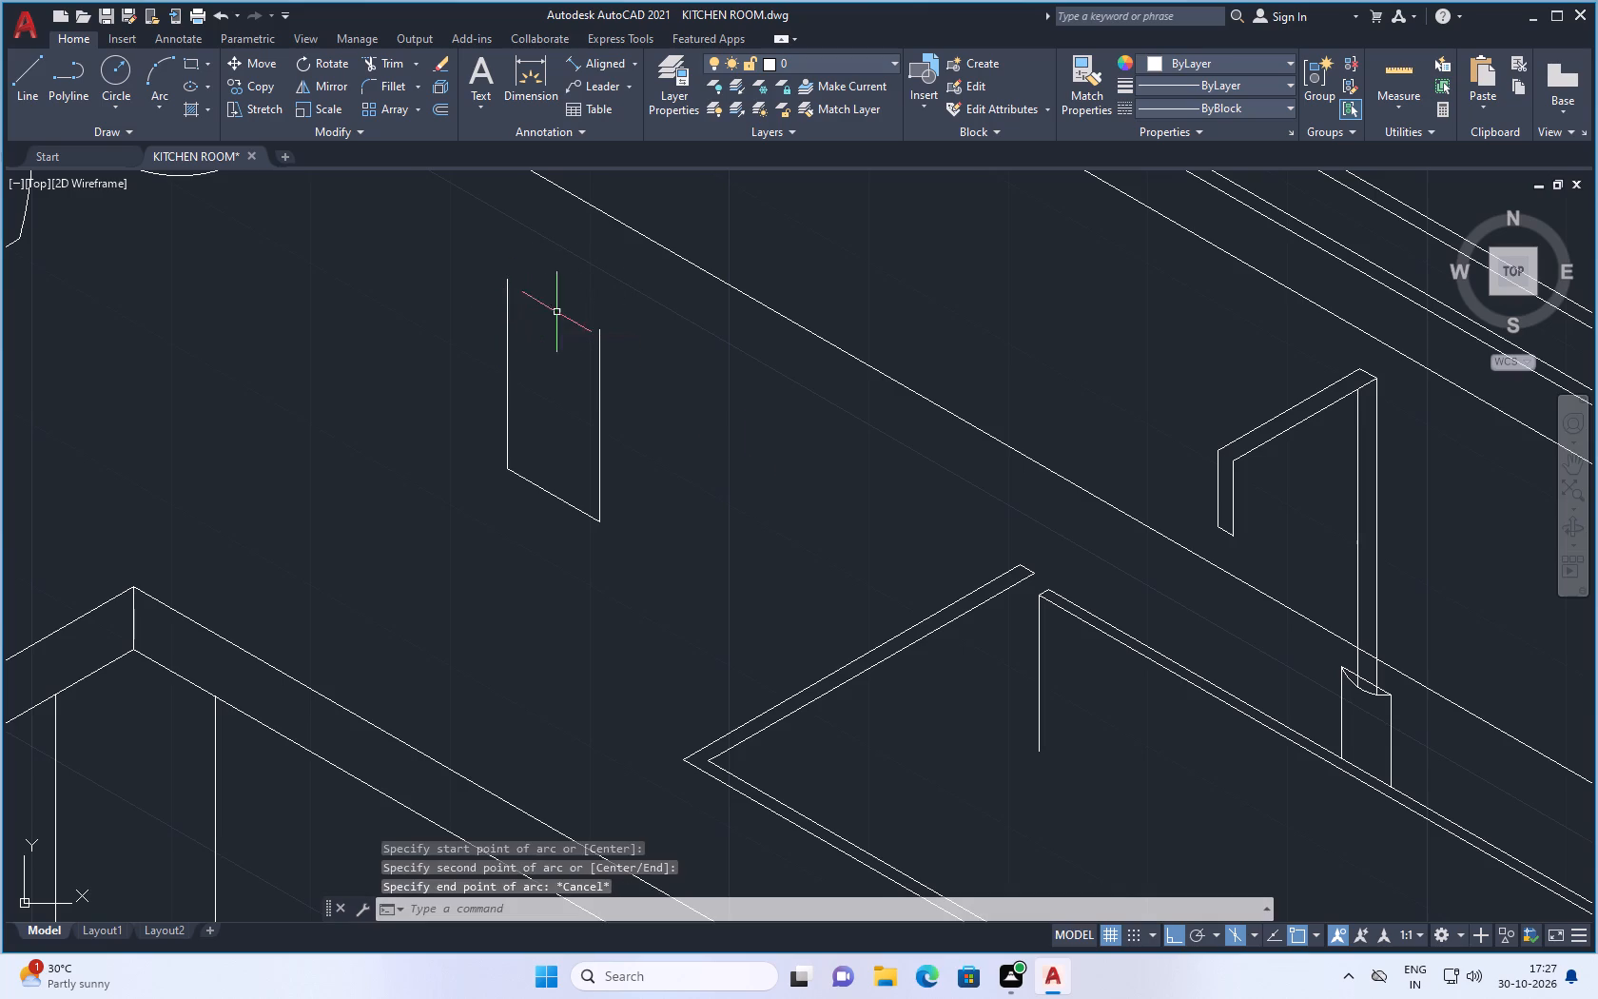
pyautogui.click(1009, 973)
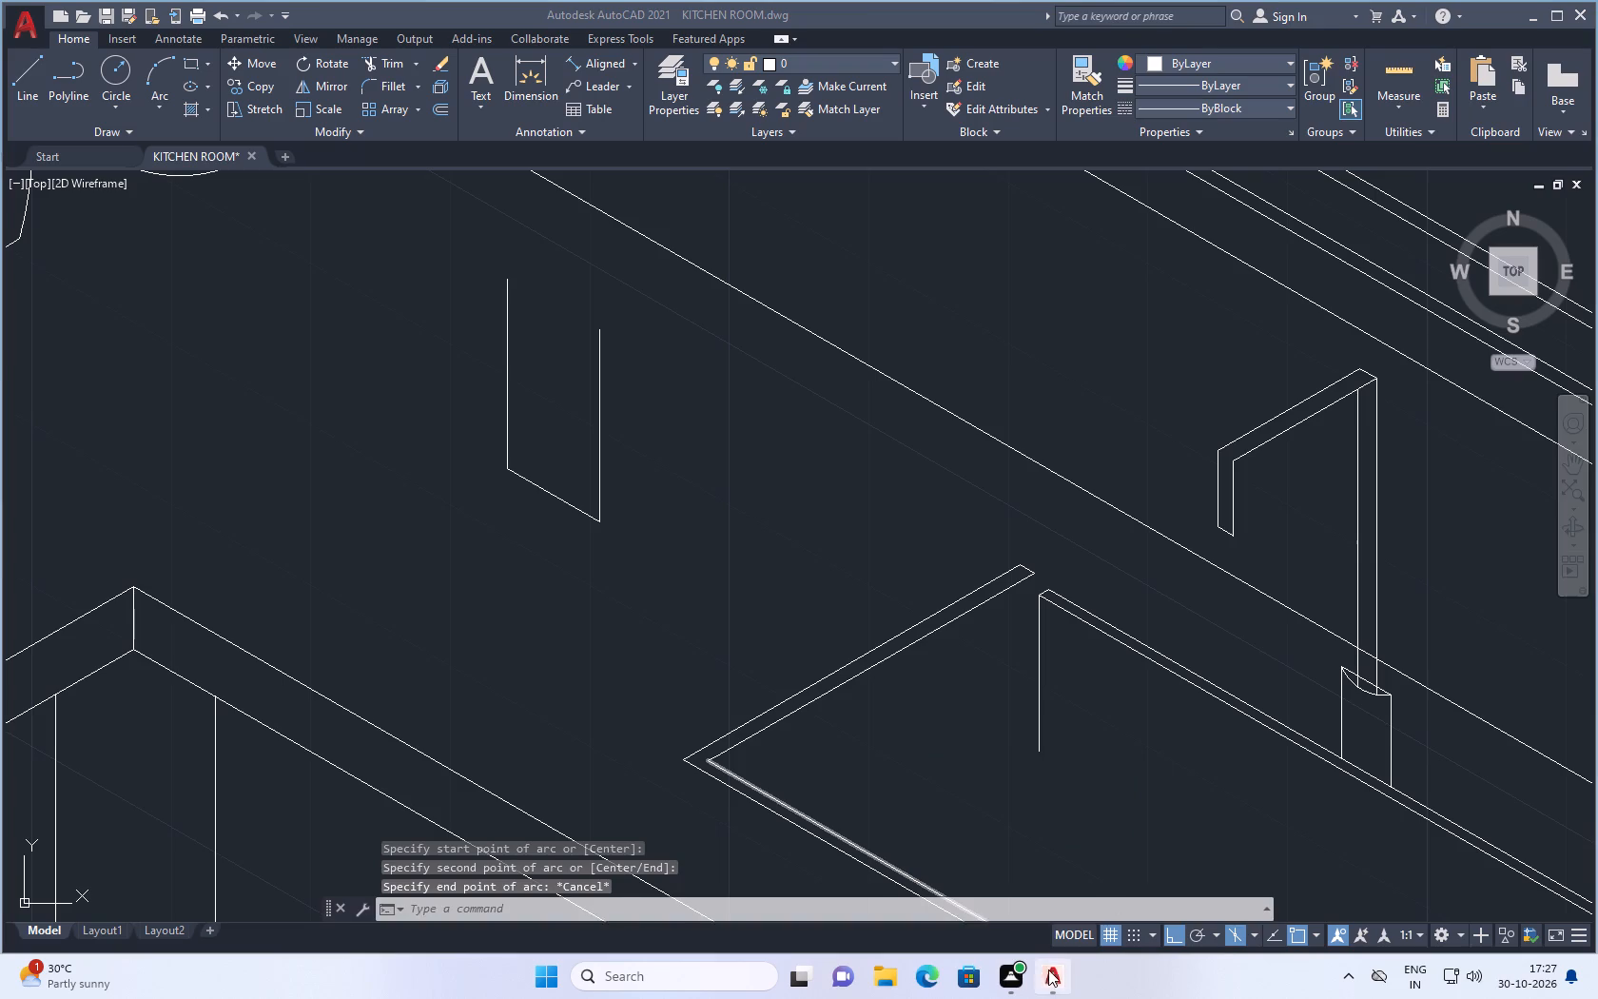
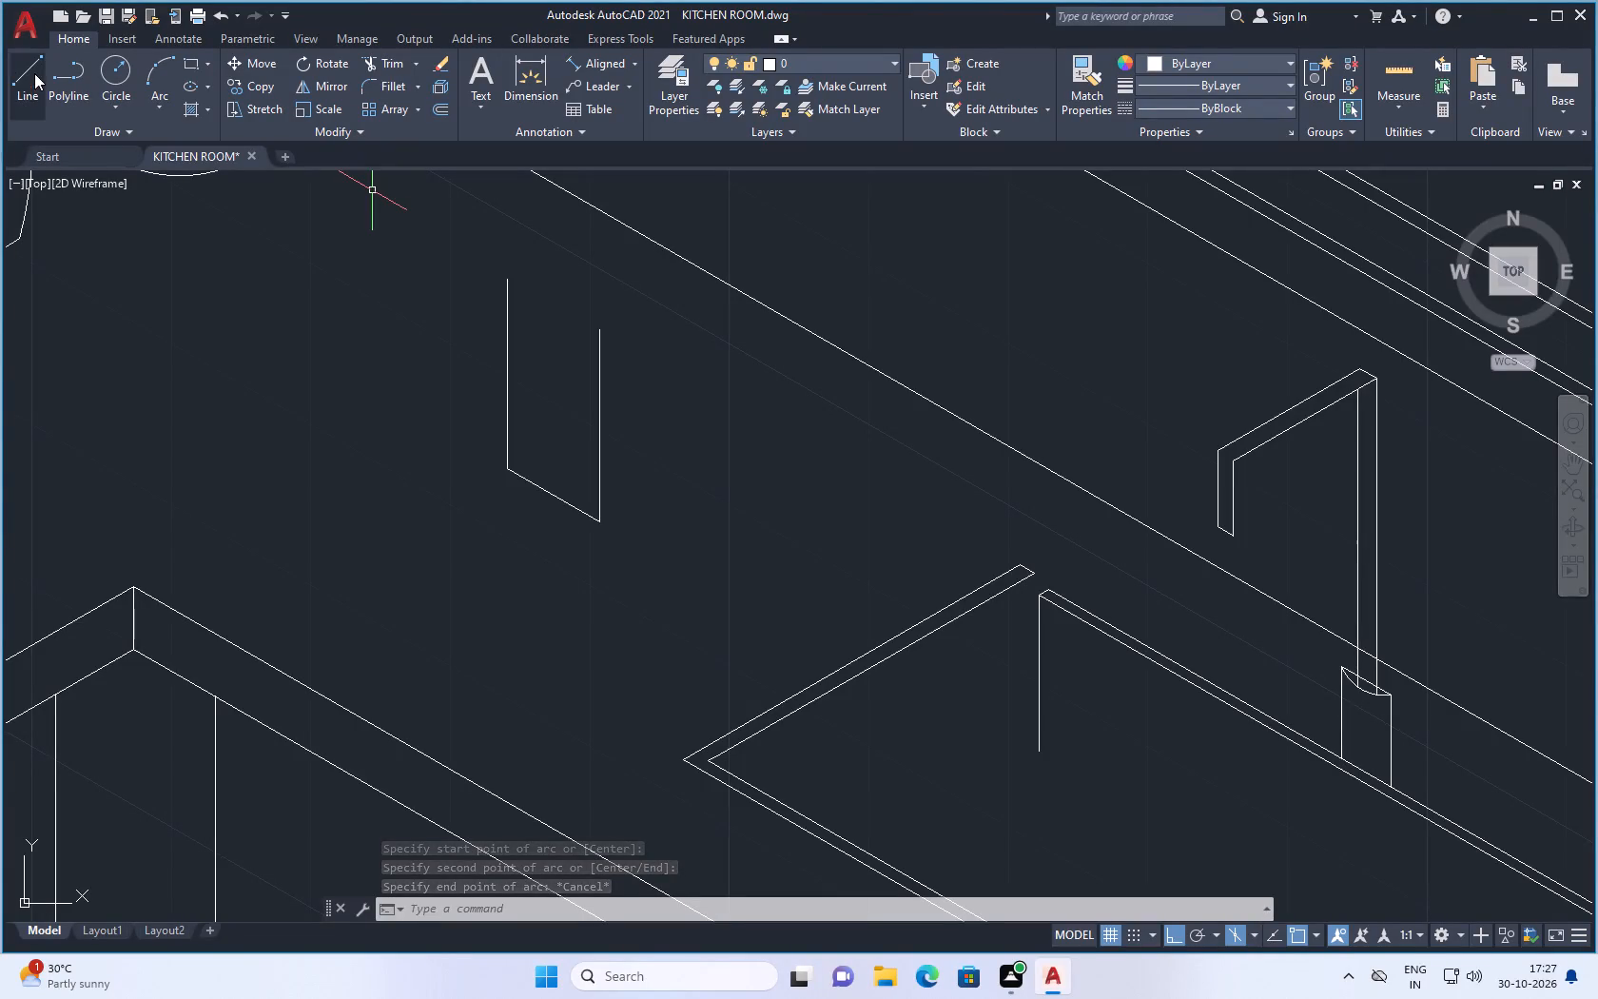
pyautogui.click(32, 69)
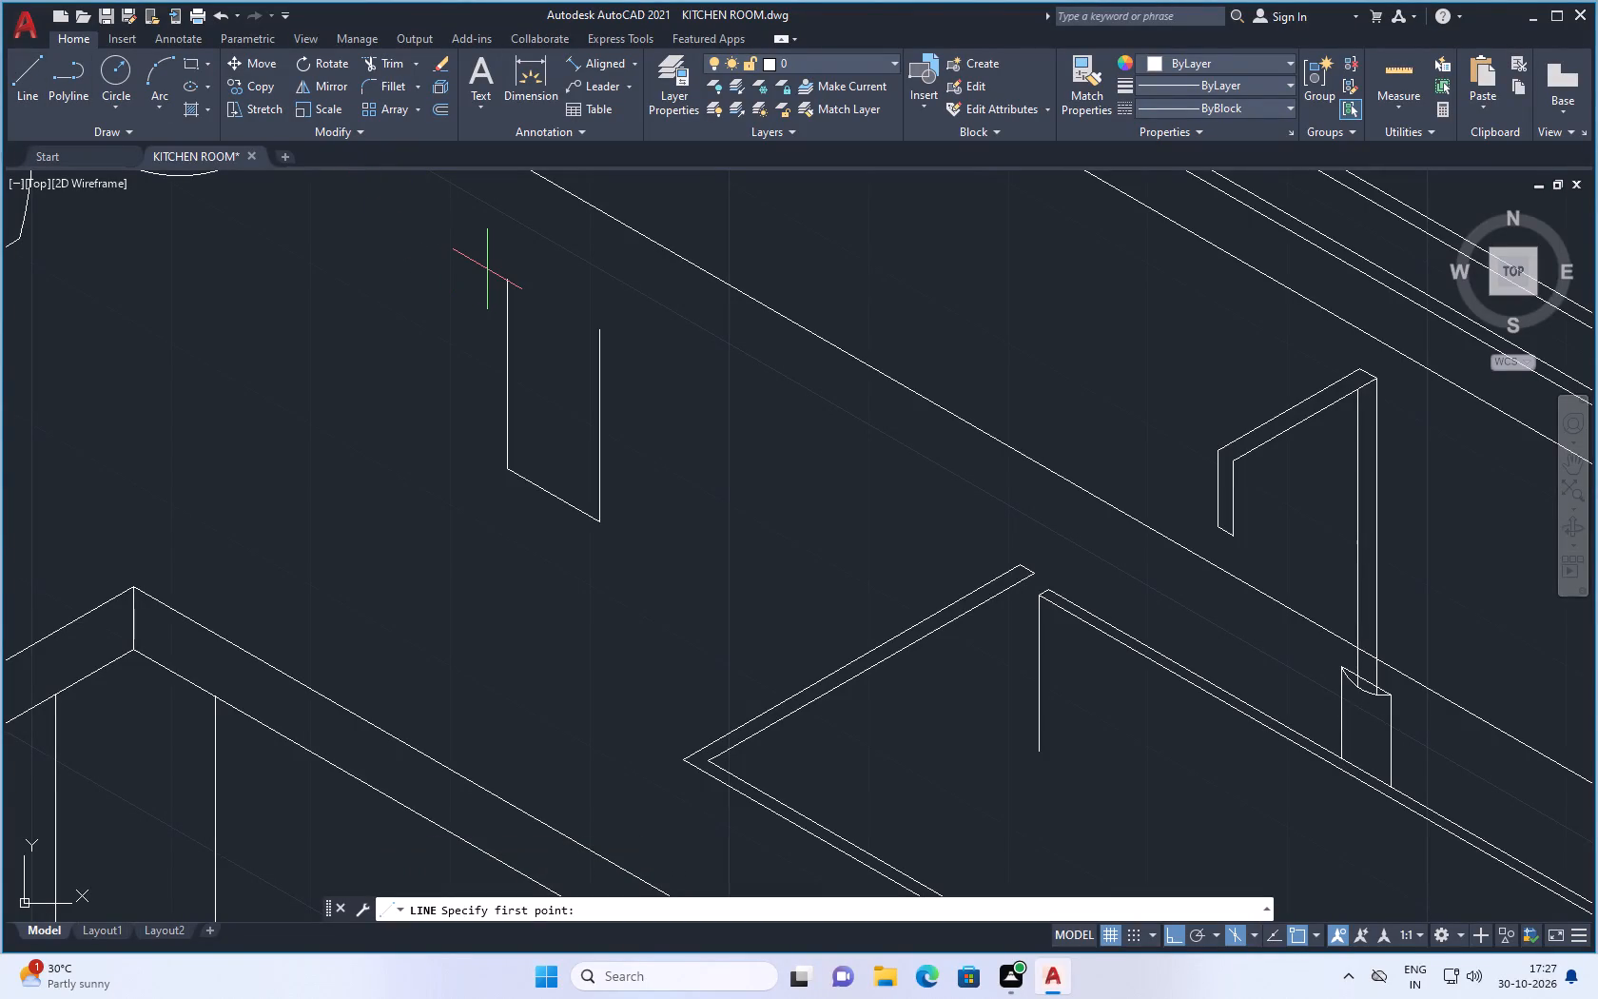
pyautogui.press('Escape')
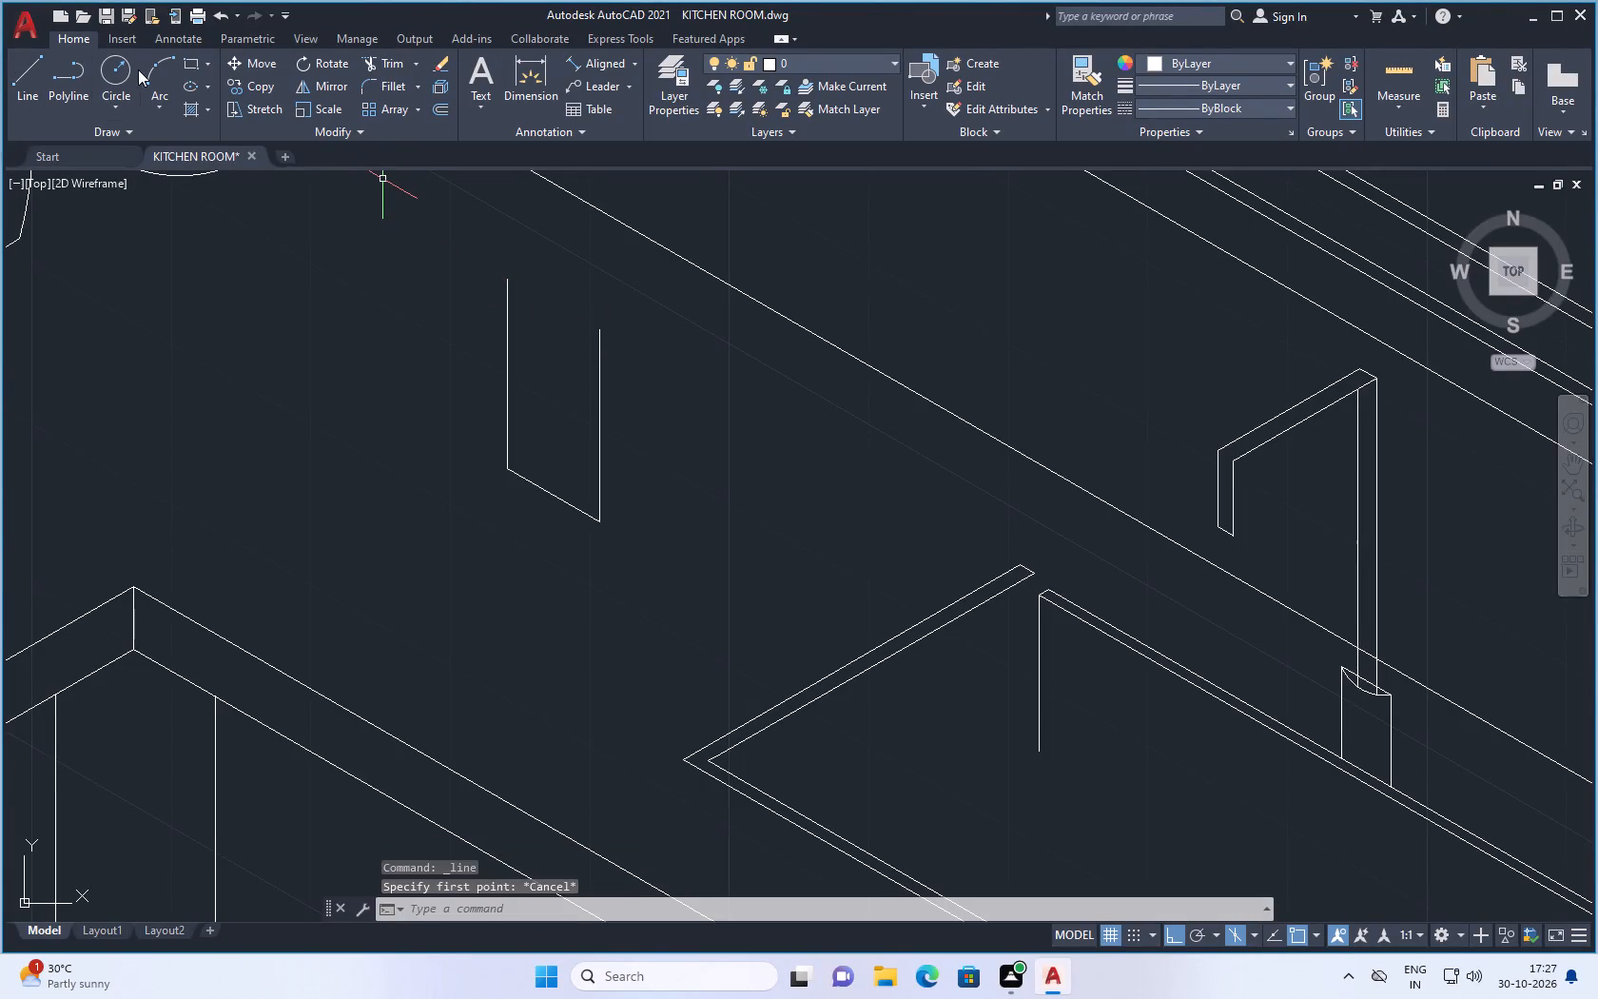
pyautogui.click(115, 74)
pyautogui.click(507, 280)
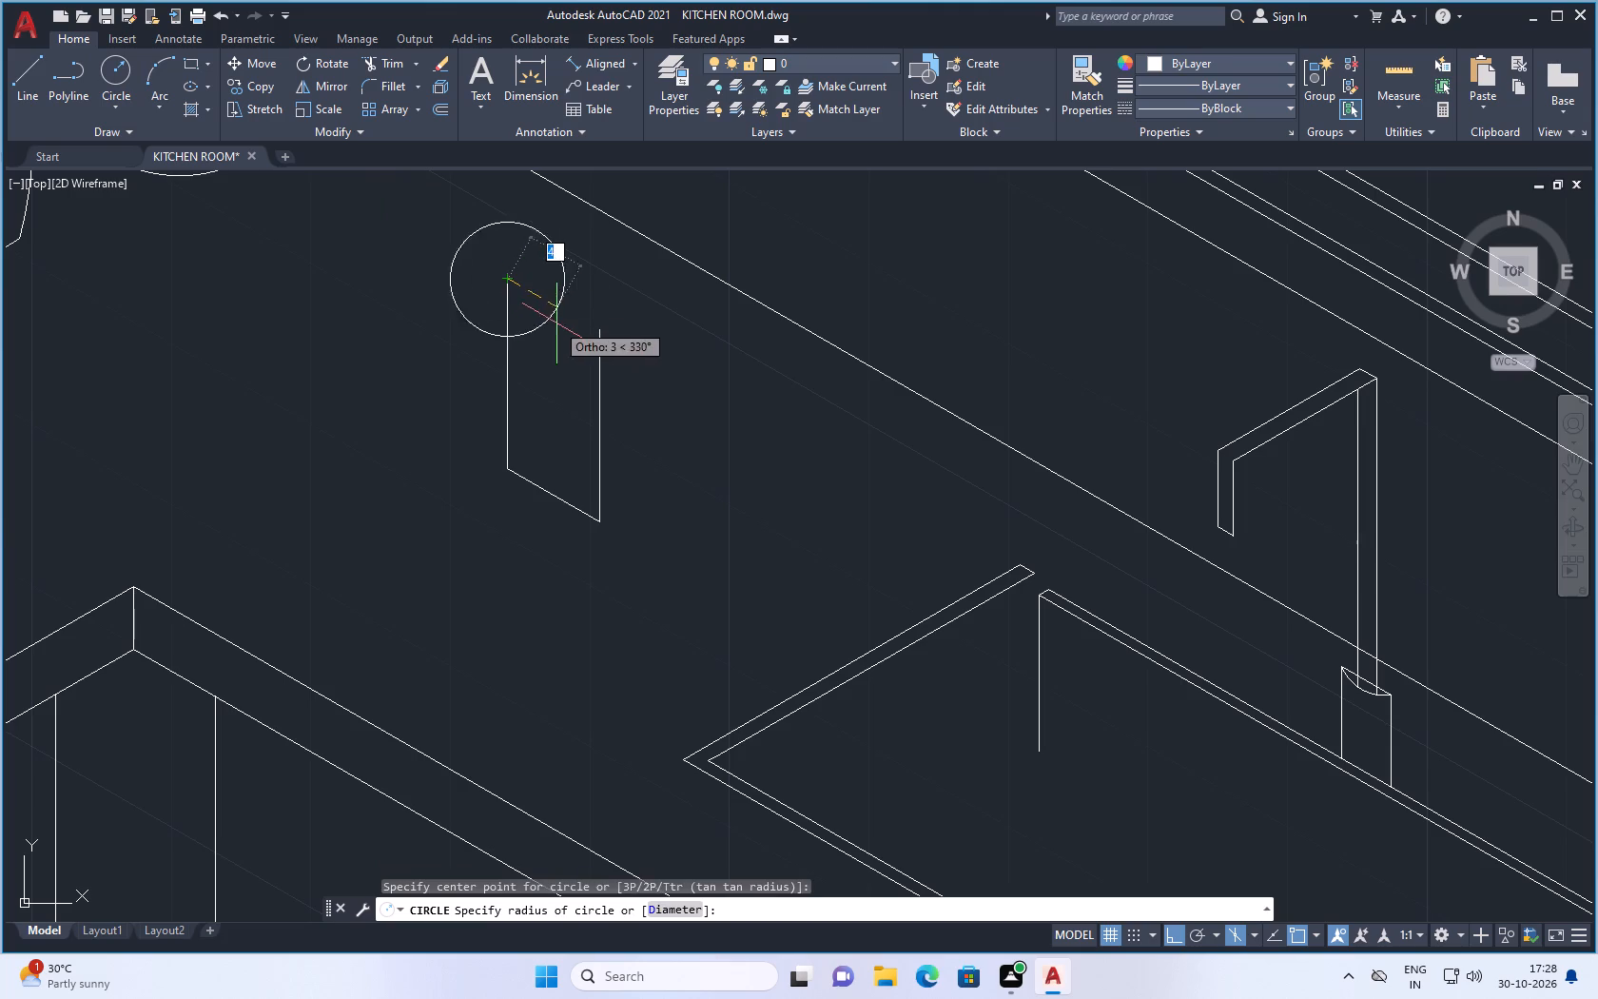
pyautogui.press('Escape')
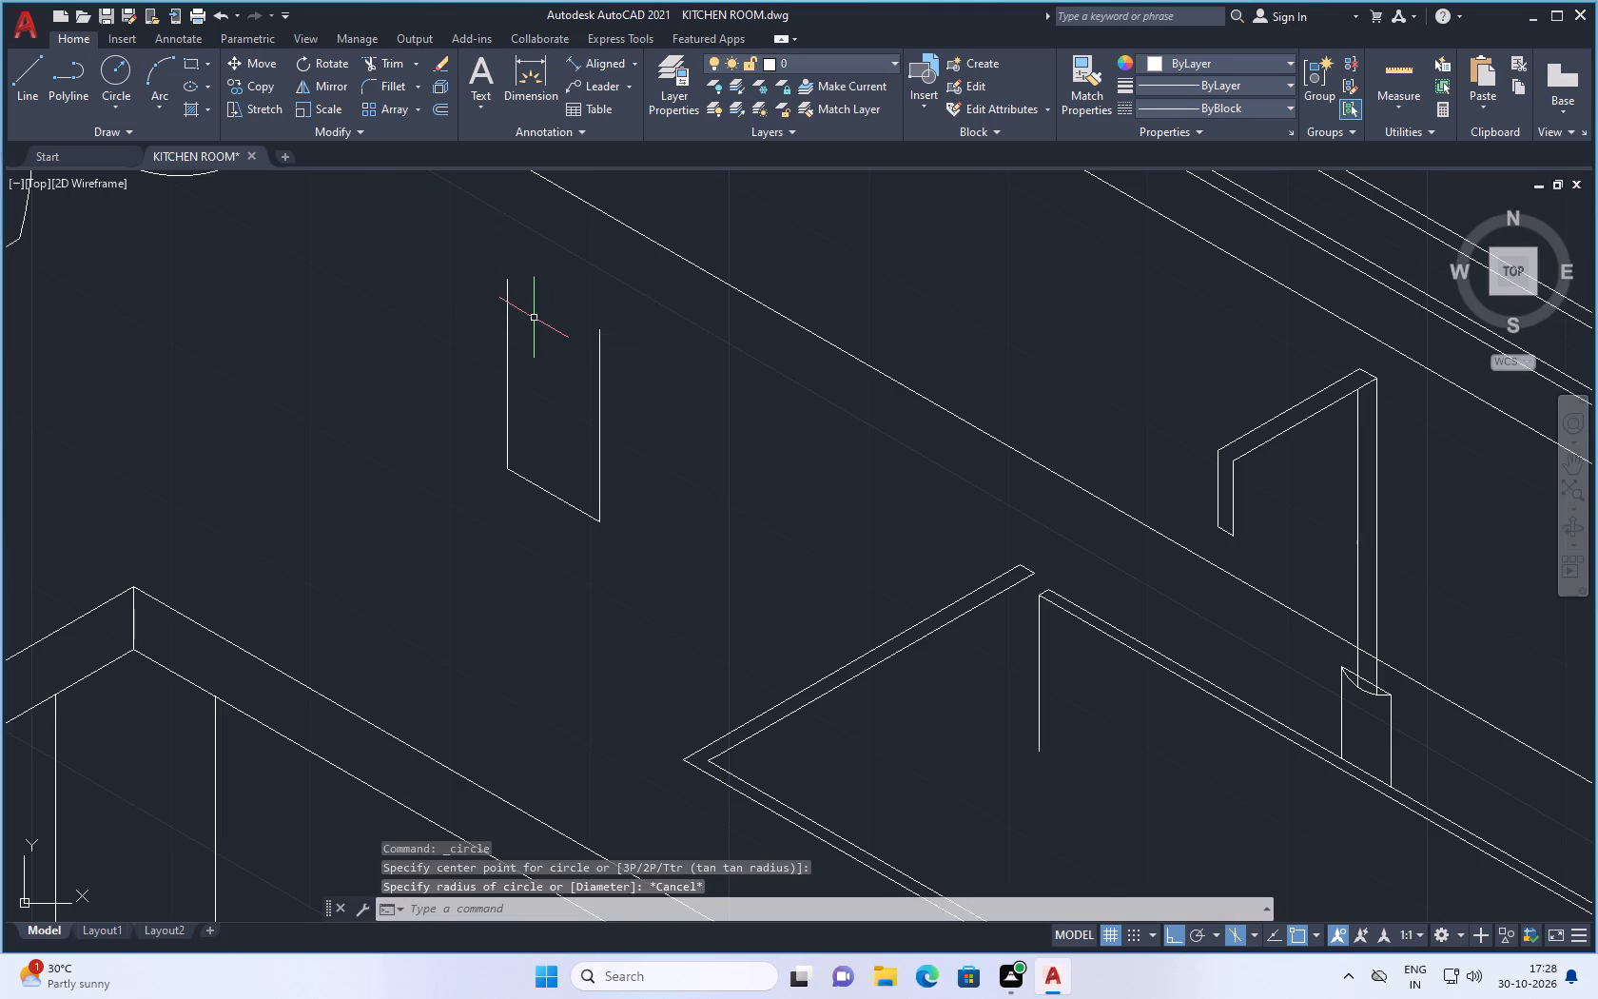
# Draw a three-point arc from the top of the container's left side, dipping through the right side's top and curving back up beyond it.
pyautogui.click(159, 74)
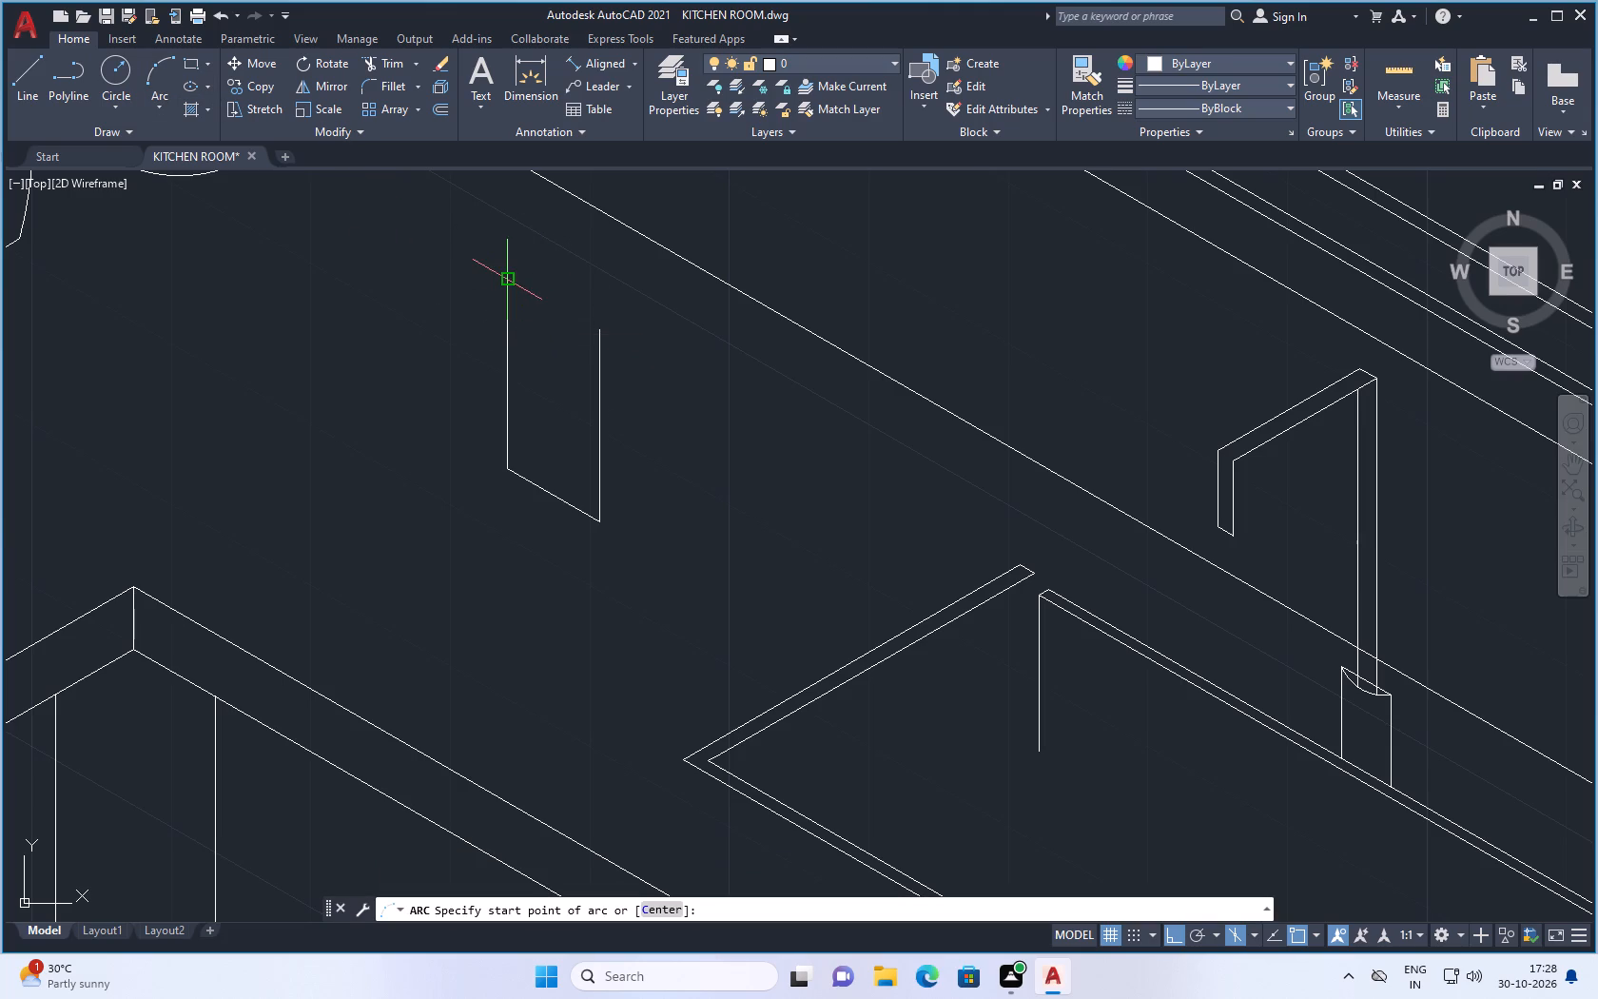
pyautogui.click(500, 278)
pyautogui.click(596, 332)
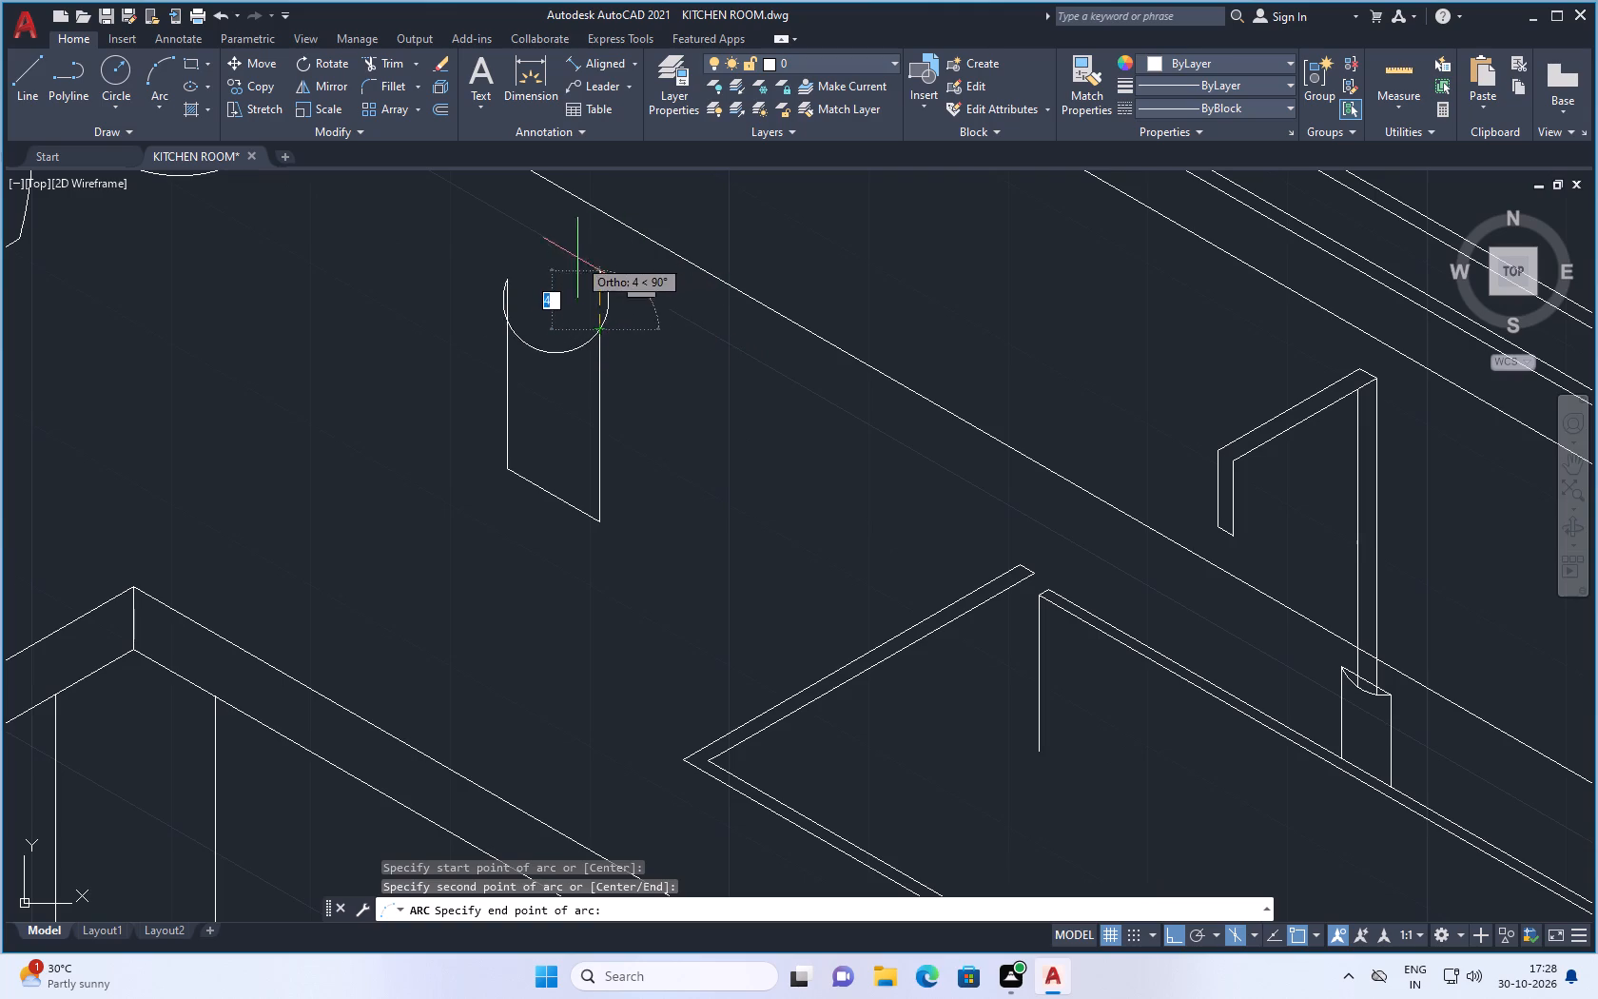
pyautogui.click(564, 211)
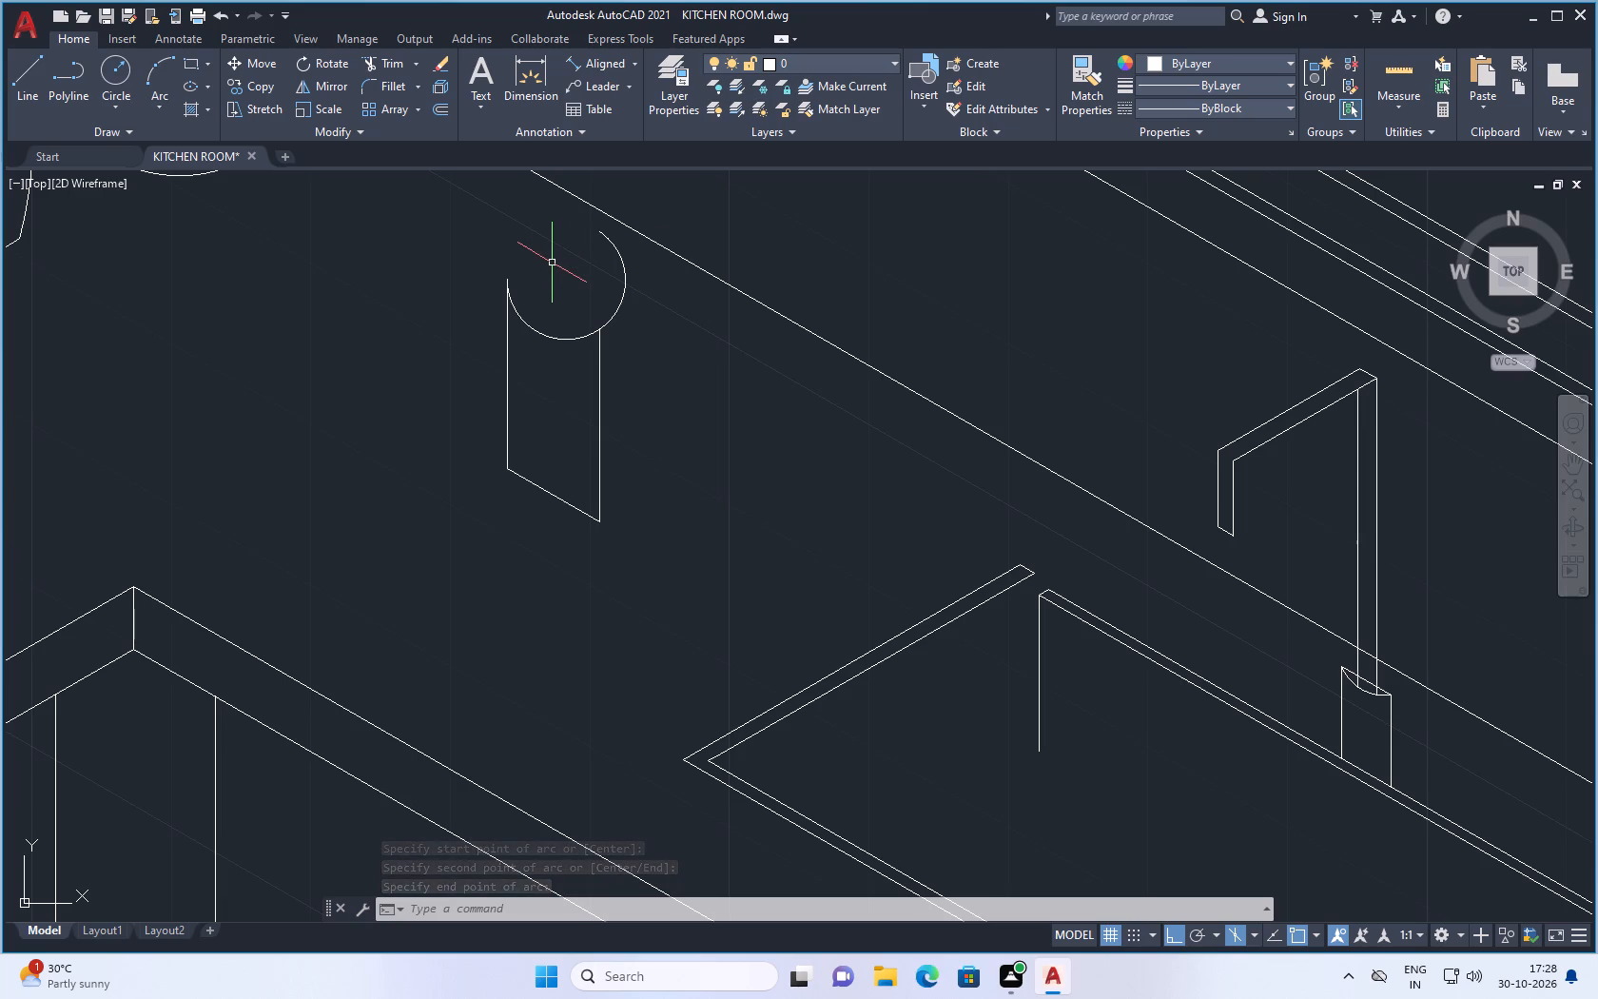
# Trim the arc portion beyond the container's right side, leaving a concave rim between the two vertical sides.
pyautogui.write('tr')
pyautogui.press('Return')
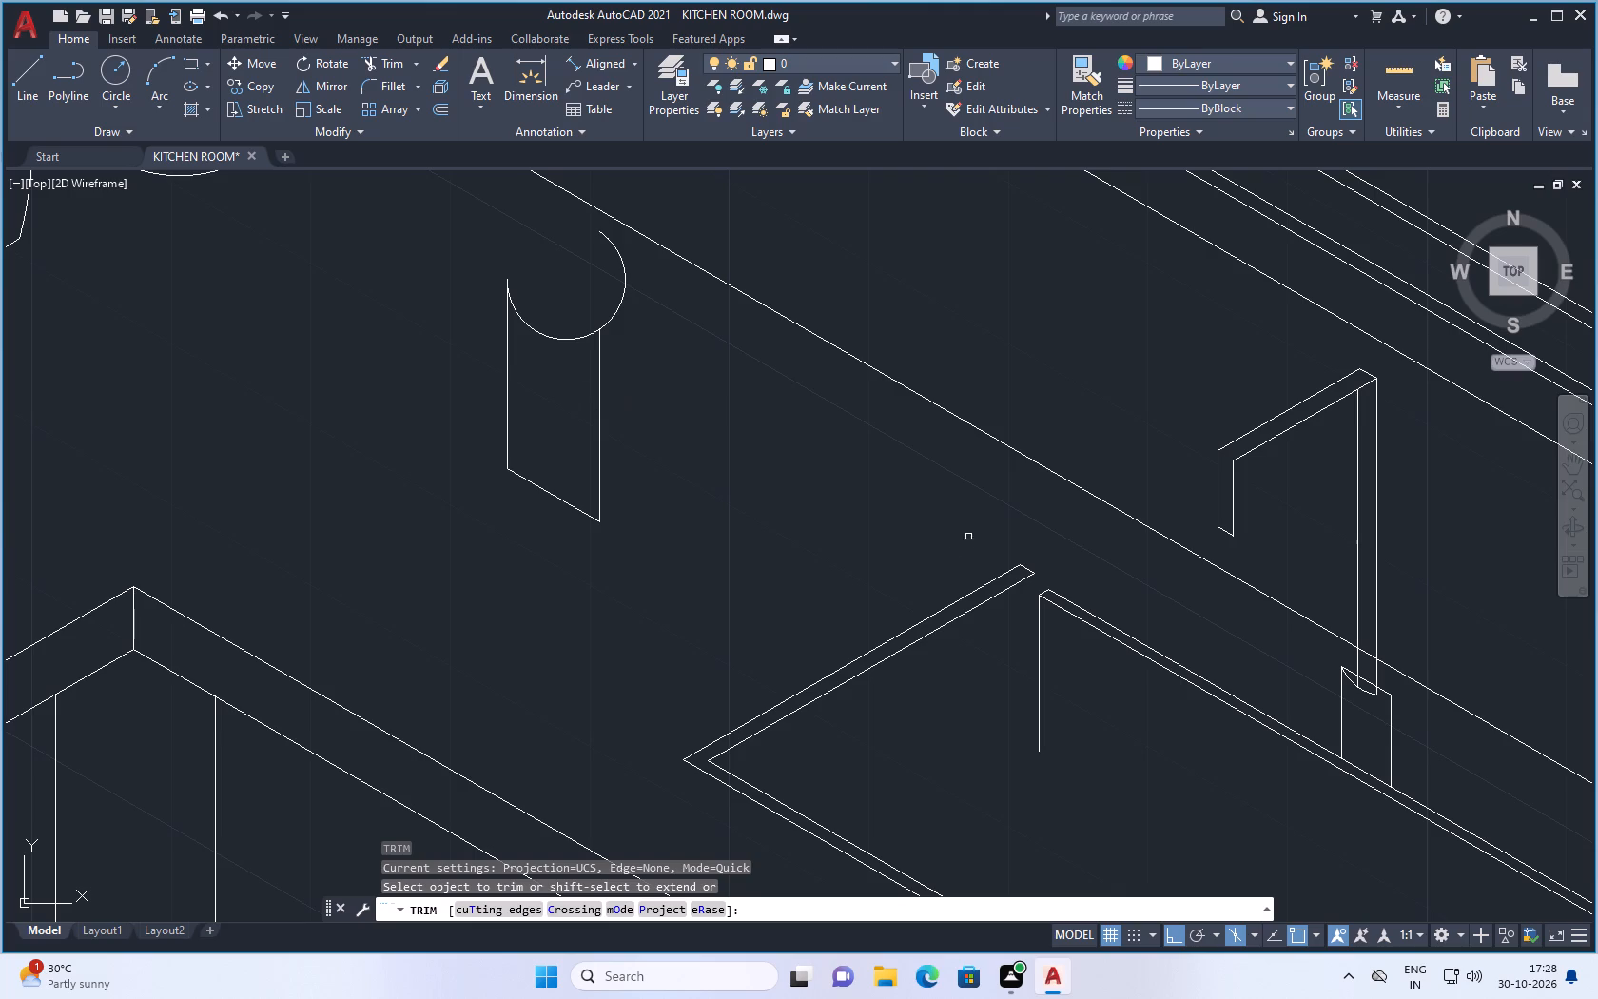
pyautogui.press('t')
pyautogui.press('r')
pyautogui.press('Return')
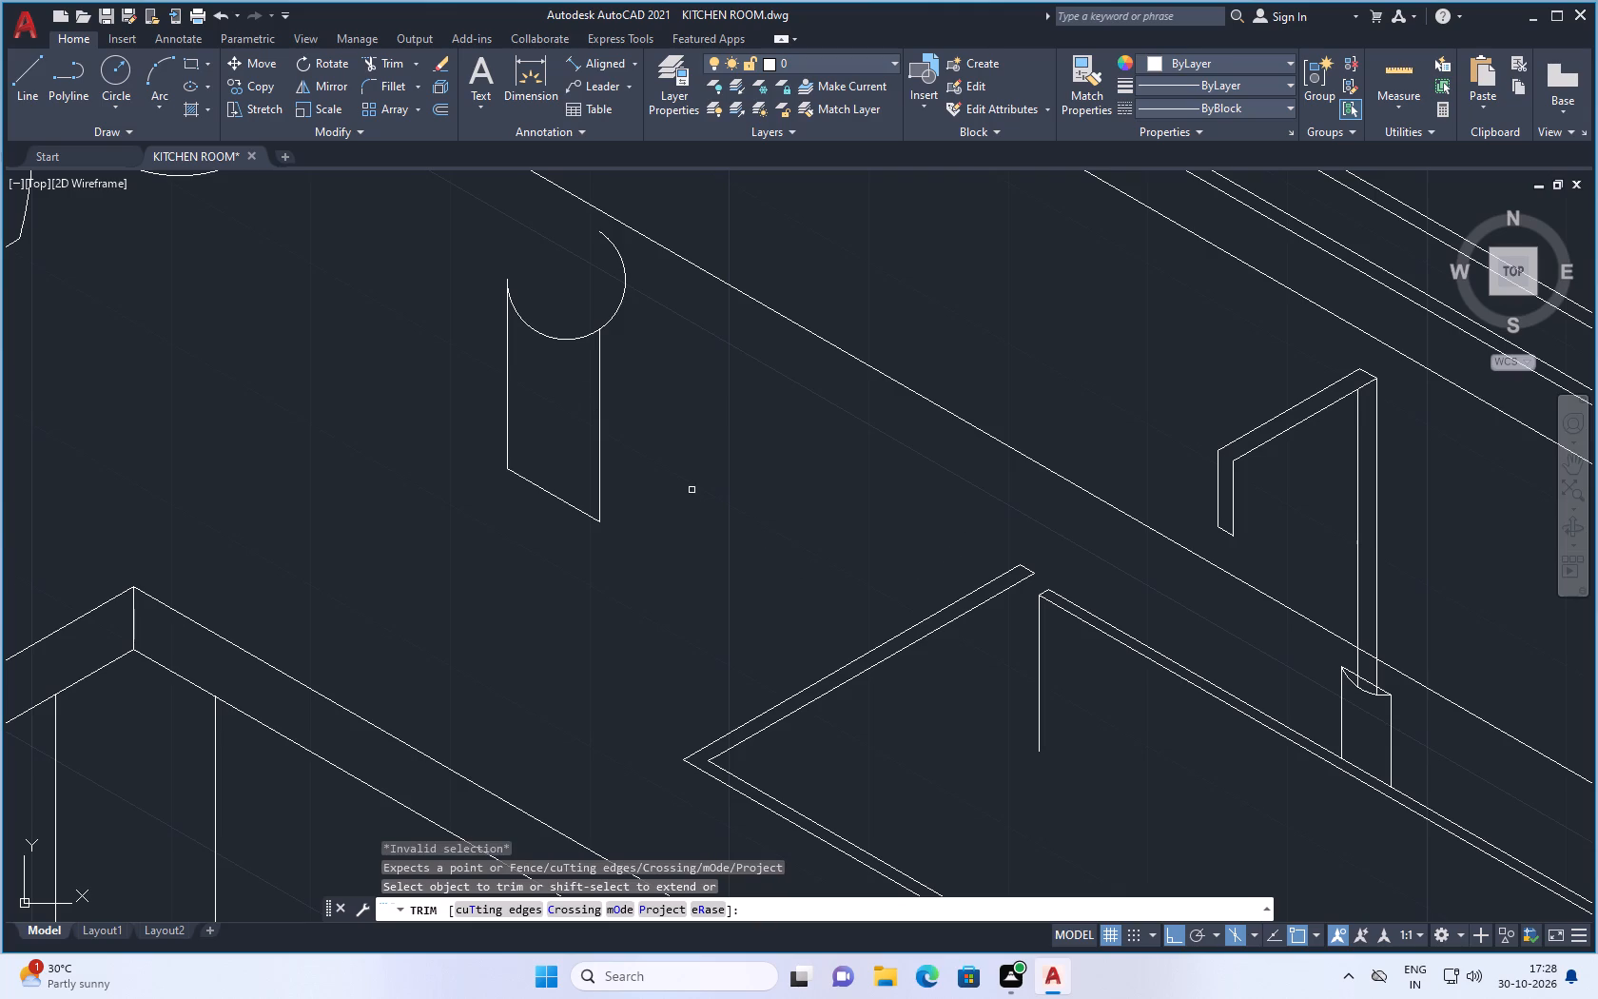
pyautogui.click(619, 304)
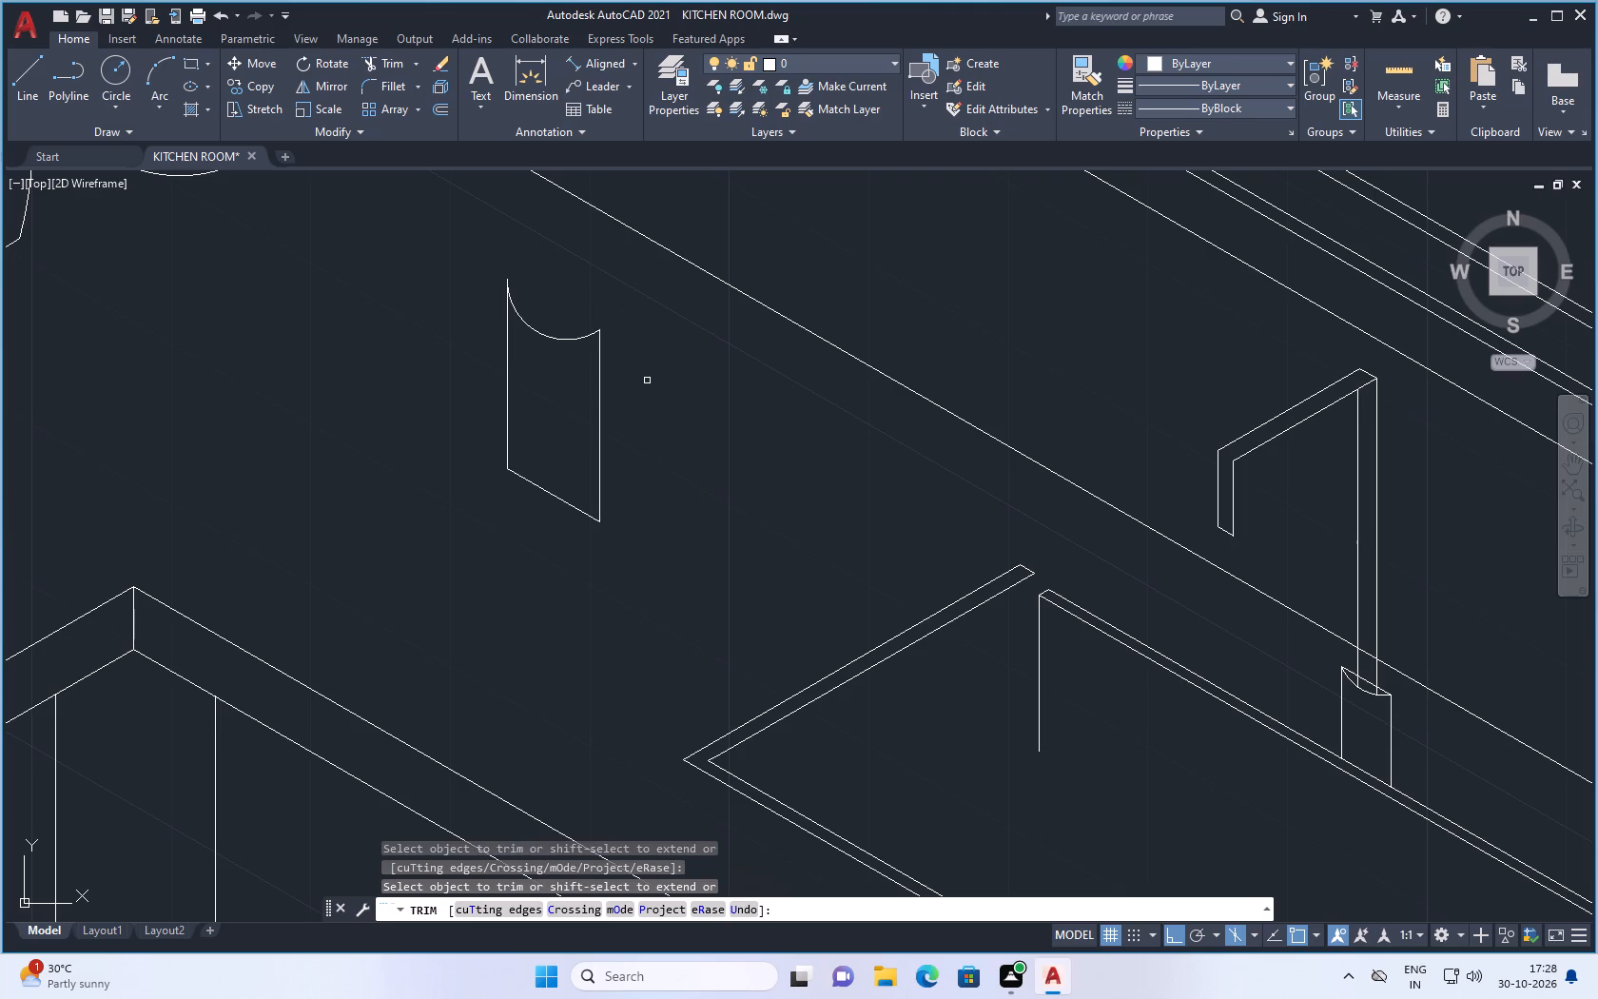
pyautogui.press('Escape')
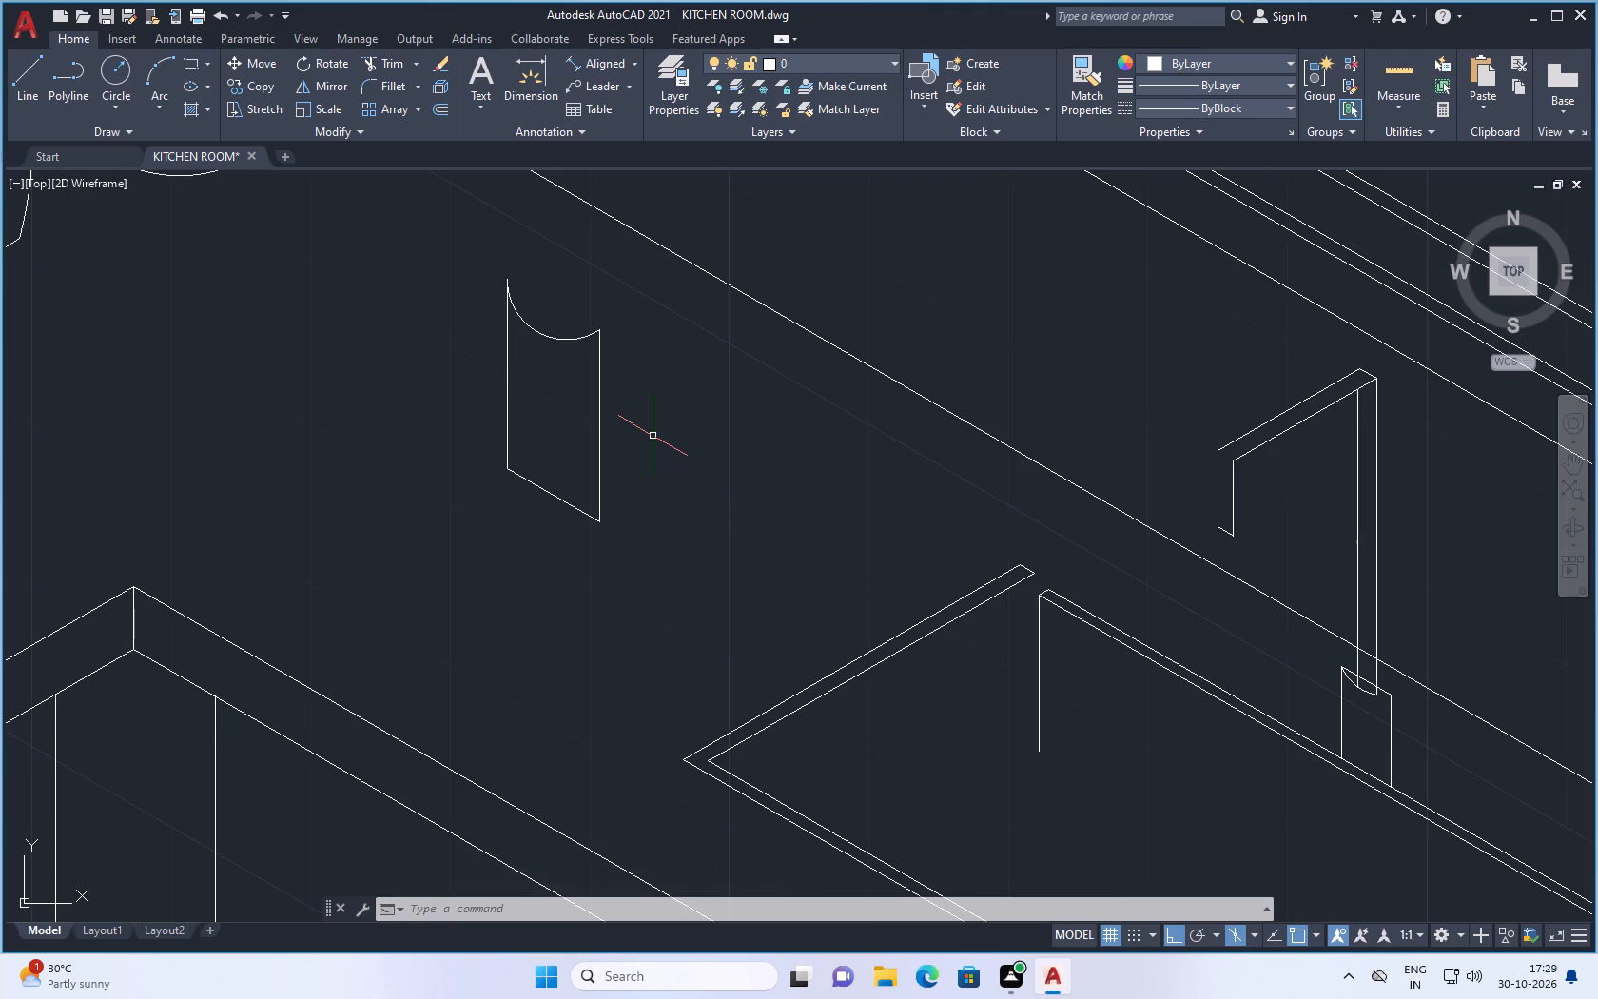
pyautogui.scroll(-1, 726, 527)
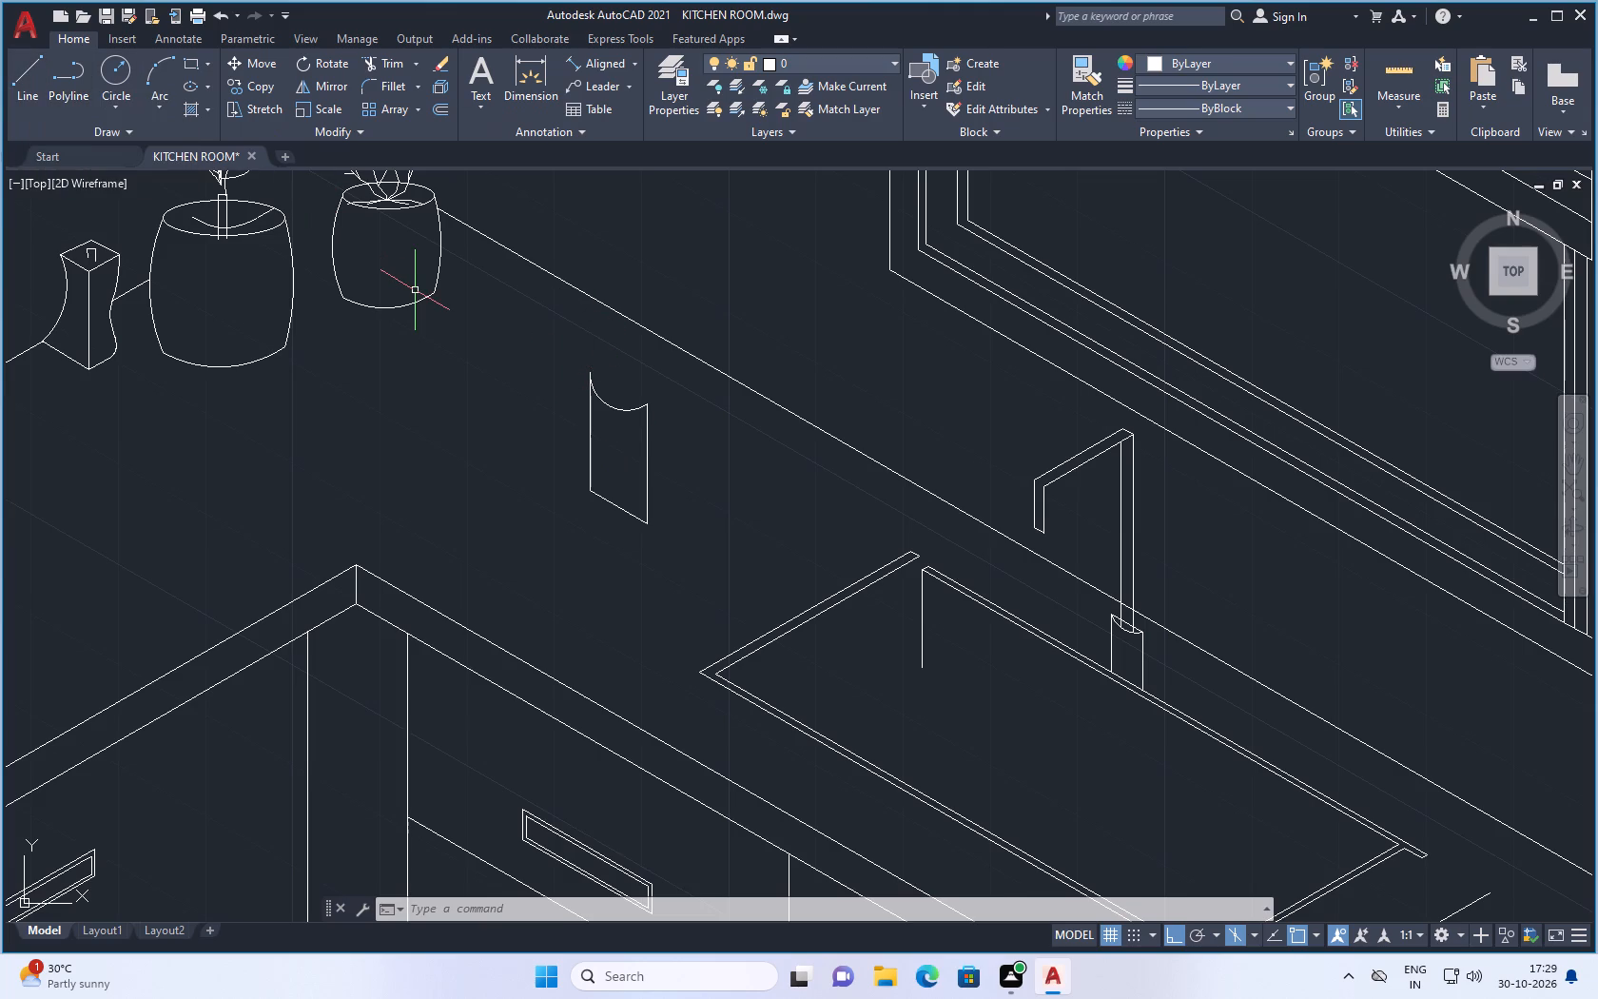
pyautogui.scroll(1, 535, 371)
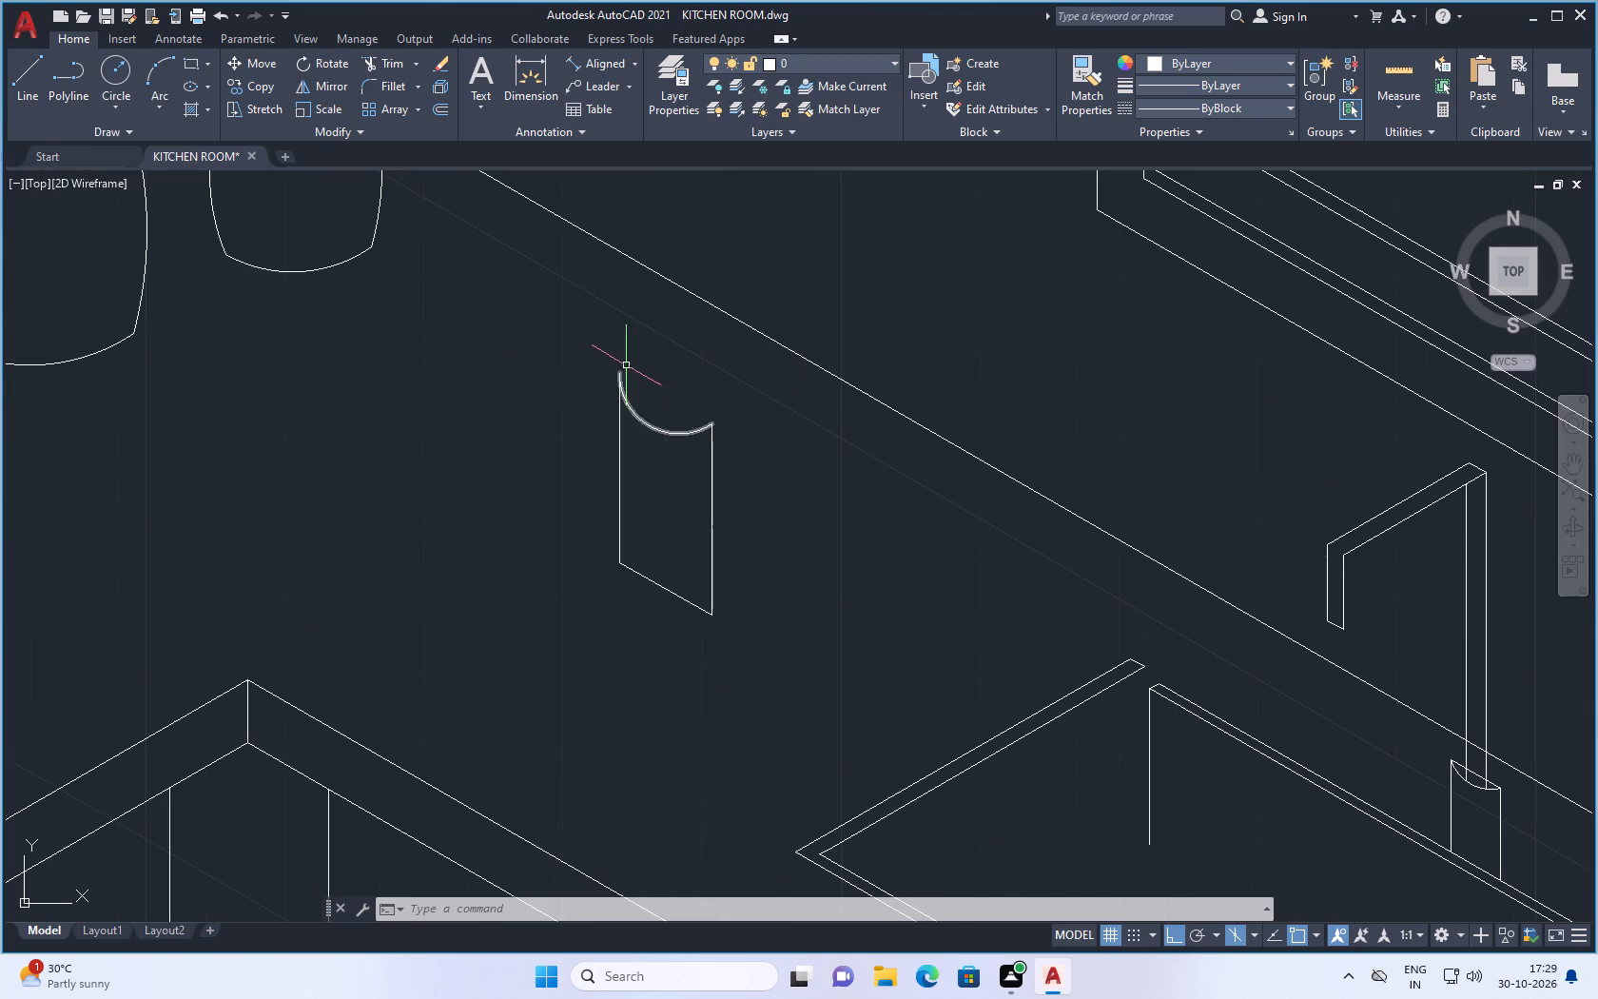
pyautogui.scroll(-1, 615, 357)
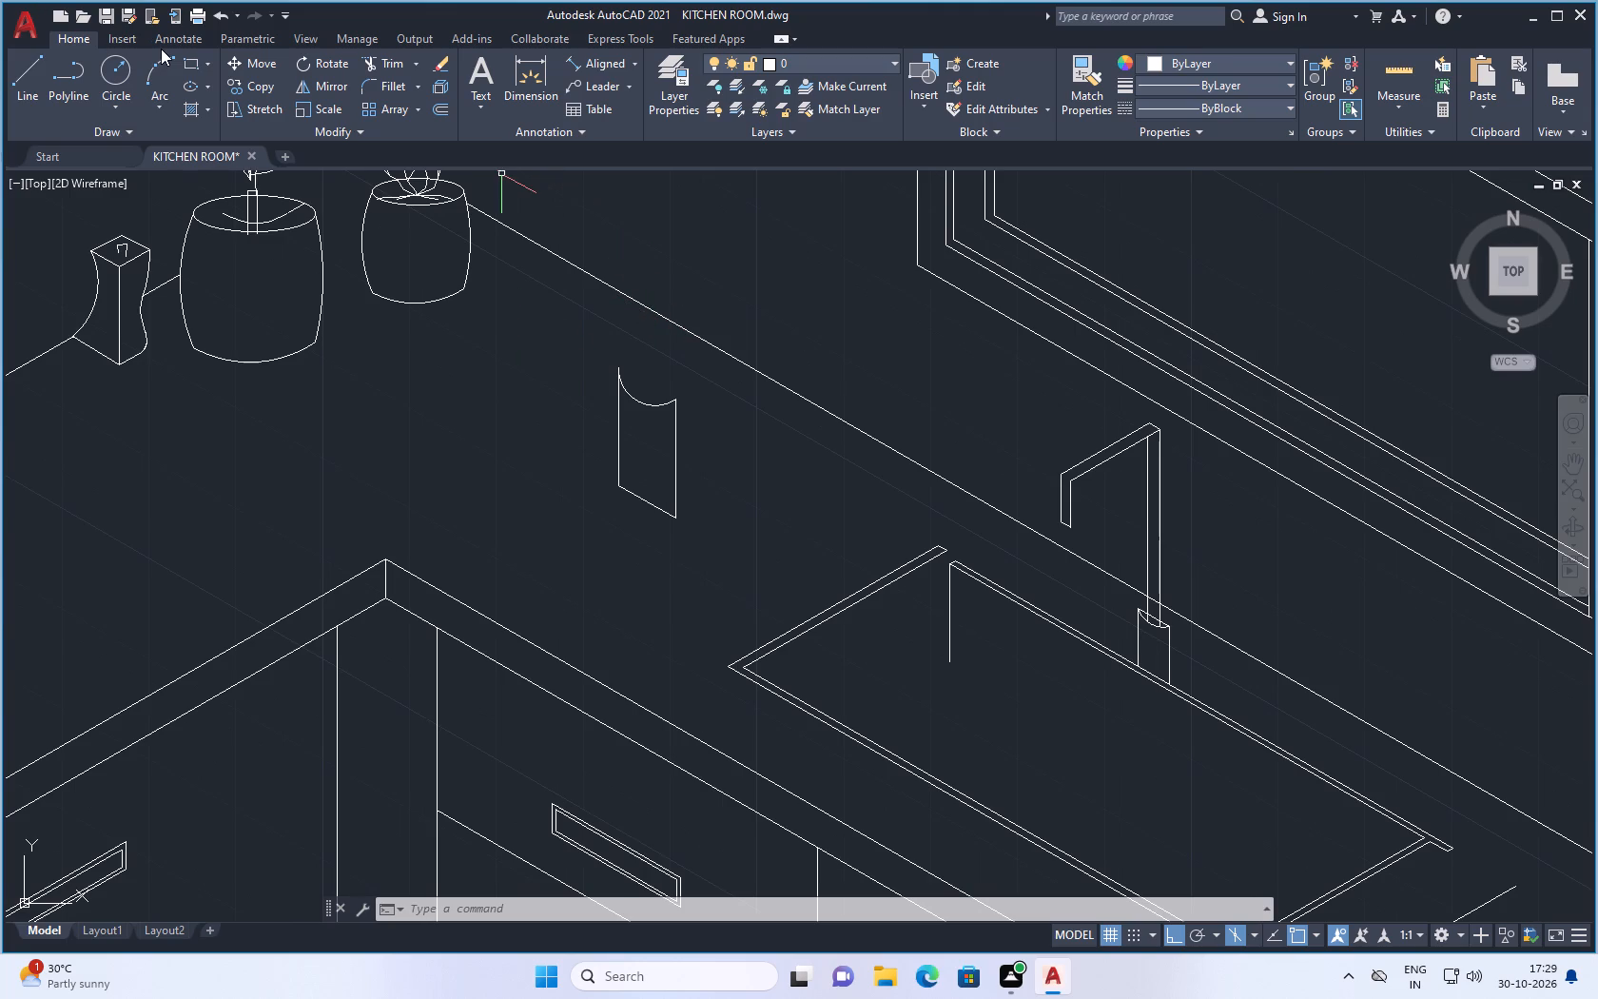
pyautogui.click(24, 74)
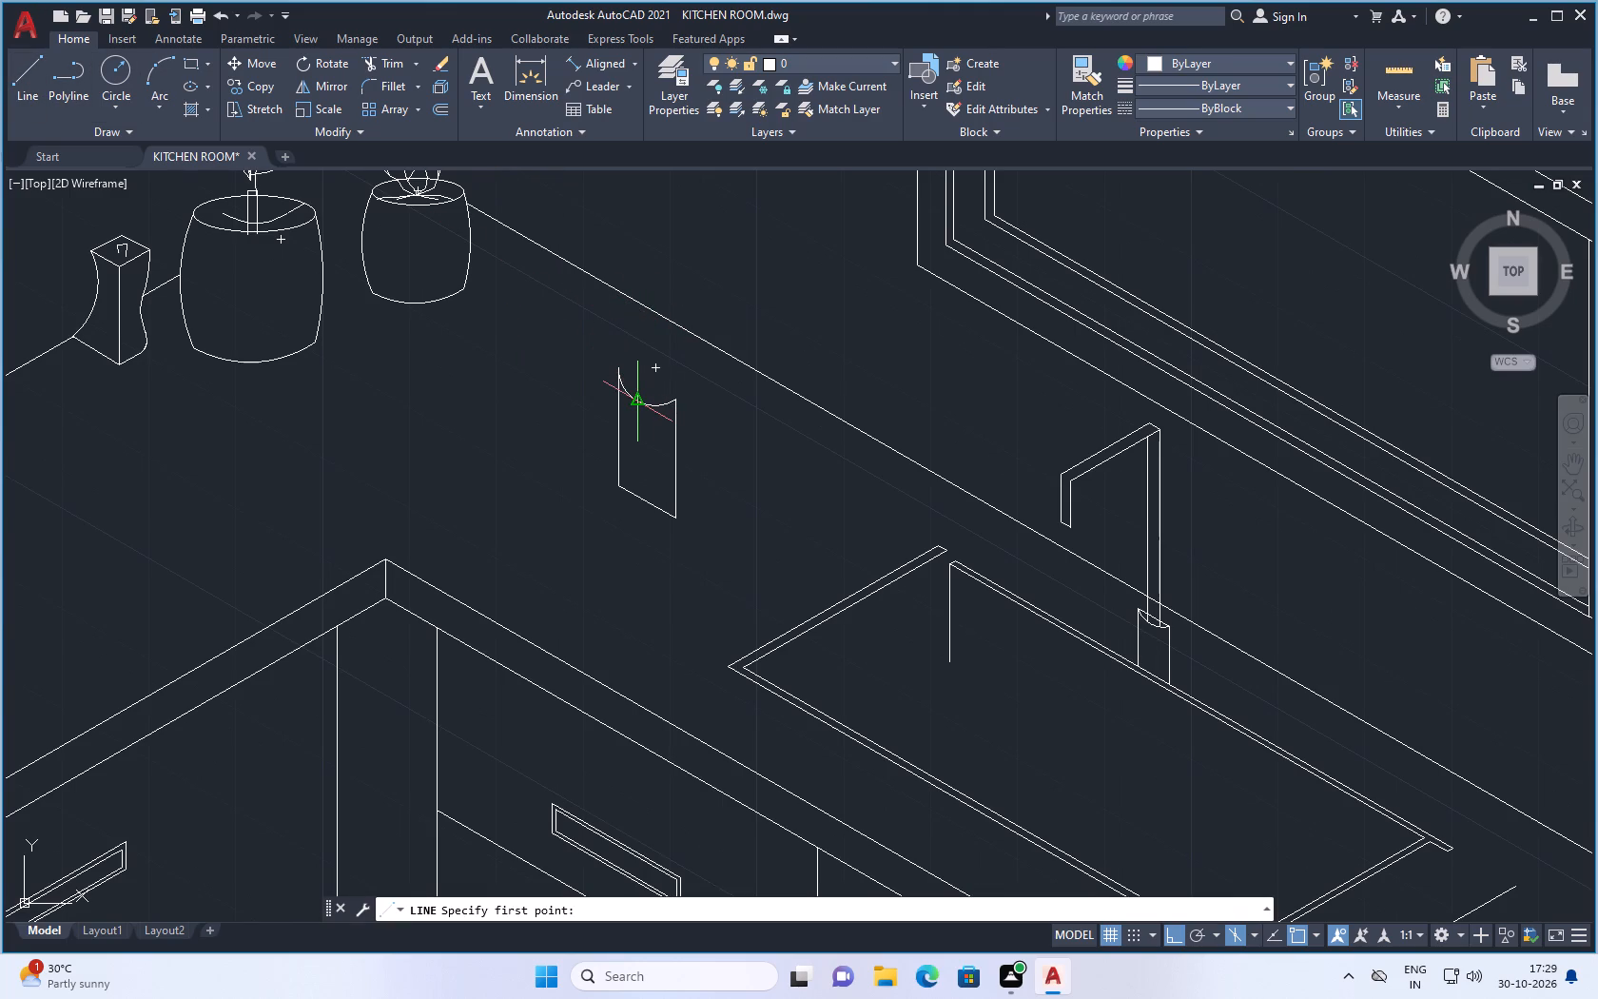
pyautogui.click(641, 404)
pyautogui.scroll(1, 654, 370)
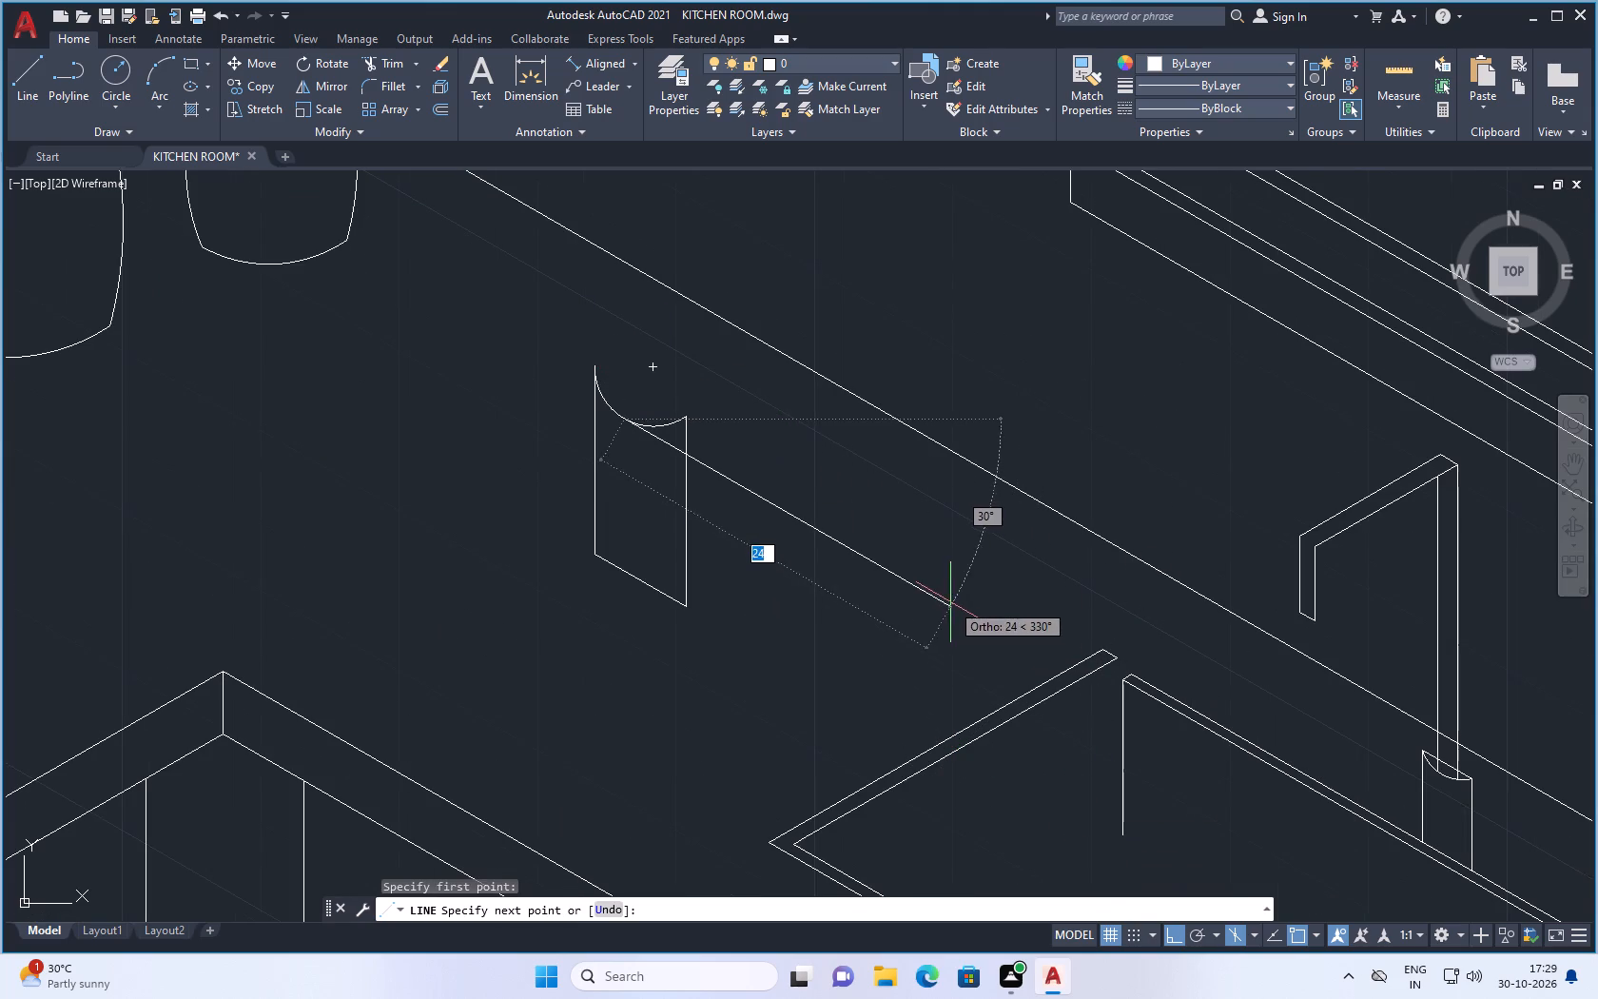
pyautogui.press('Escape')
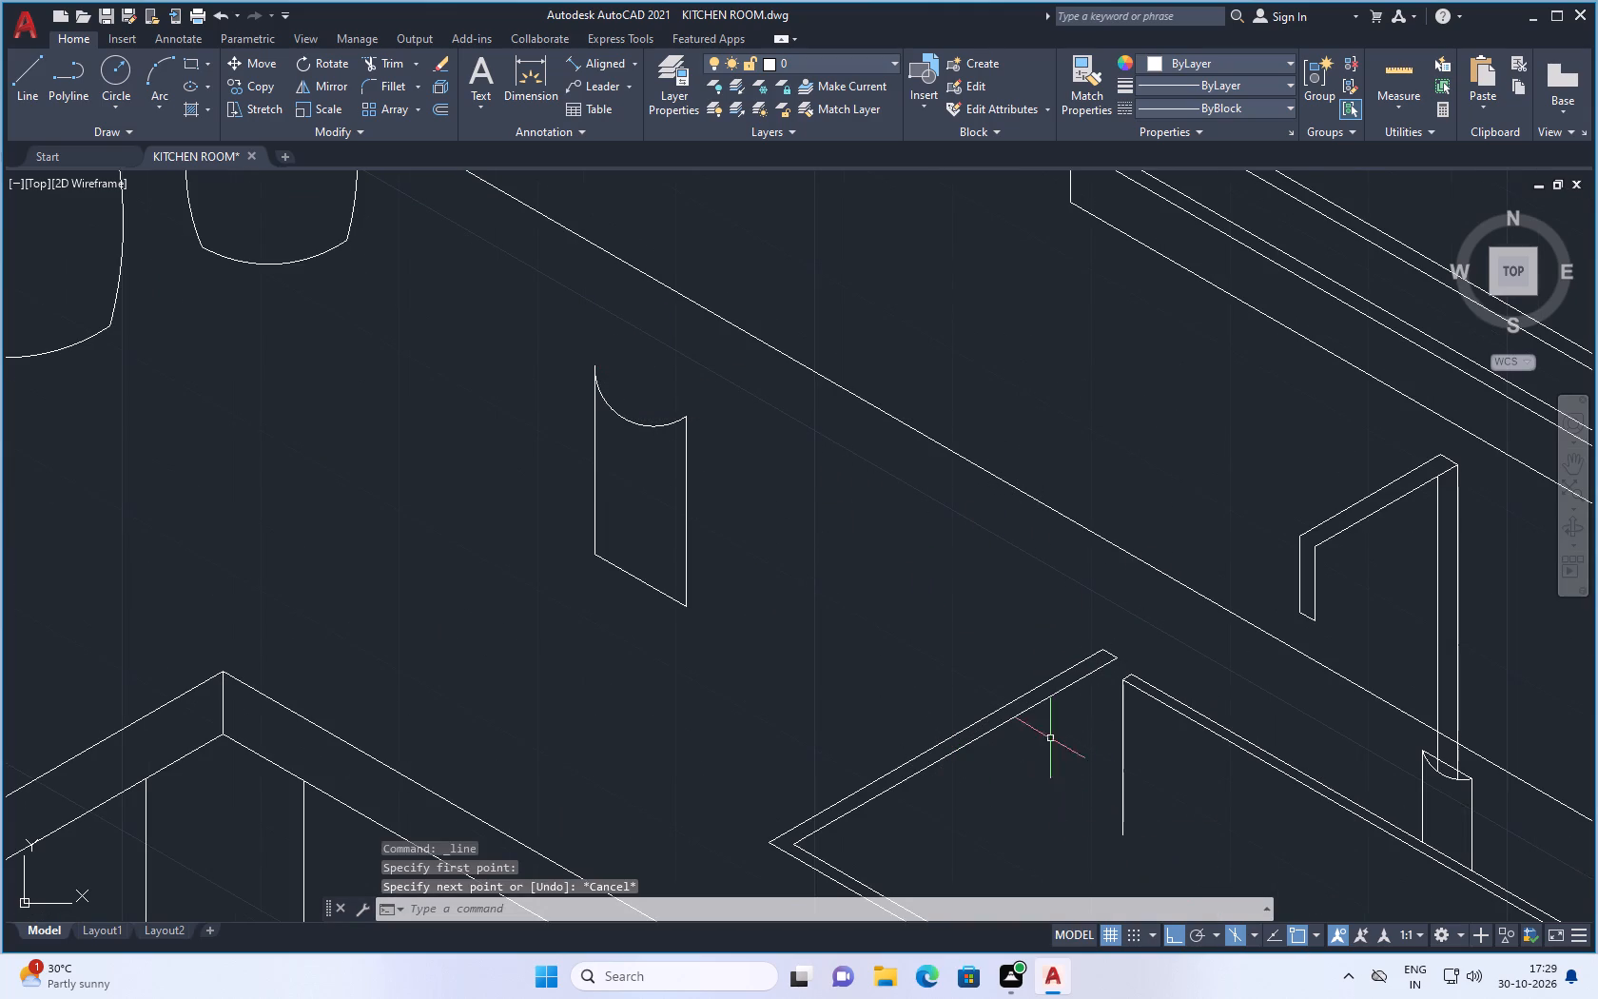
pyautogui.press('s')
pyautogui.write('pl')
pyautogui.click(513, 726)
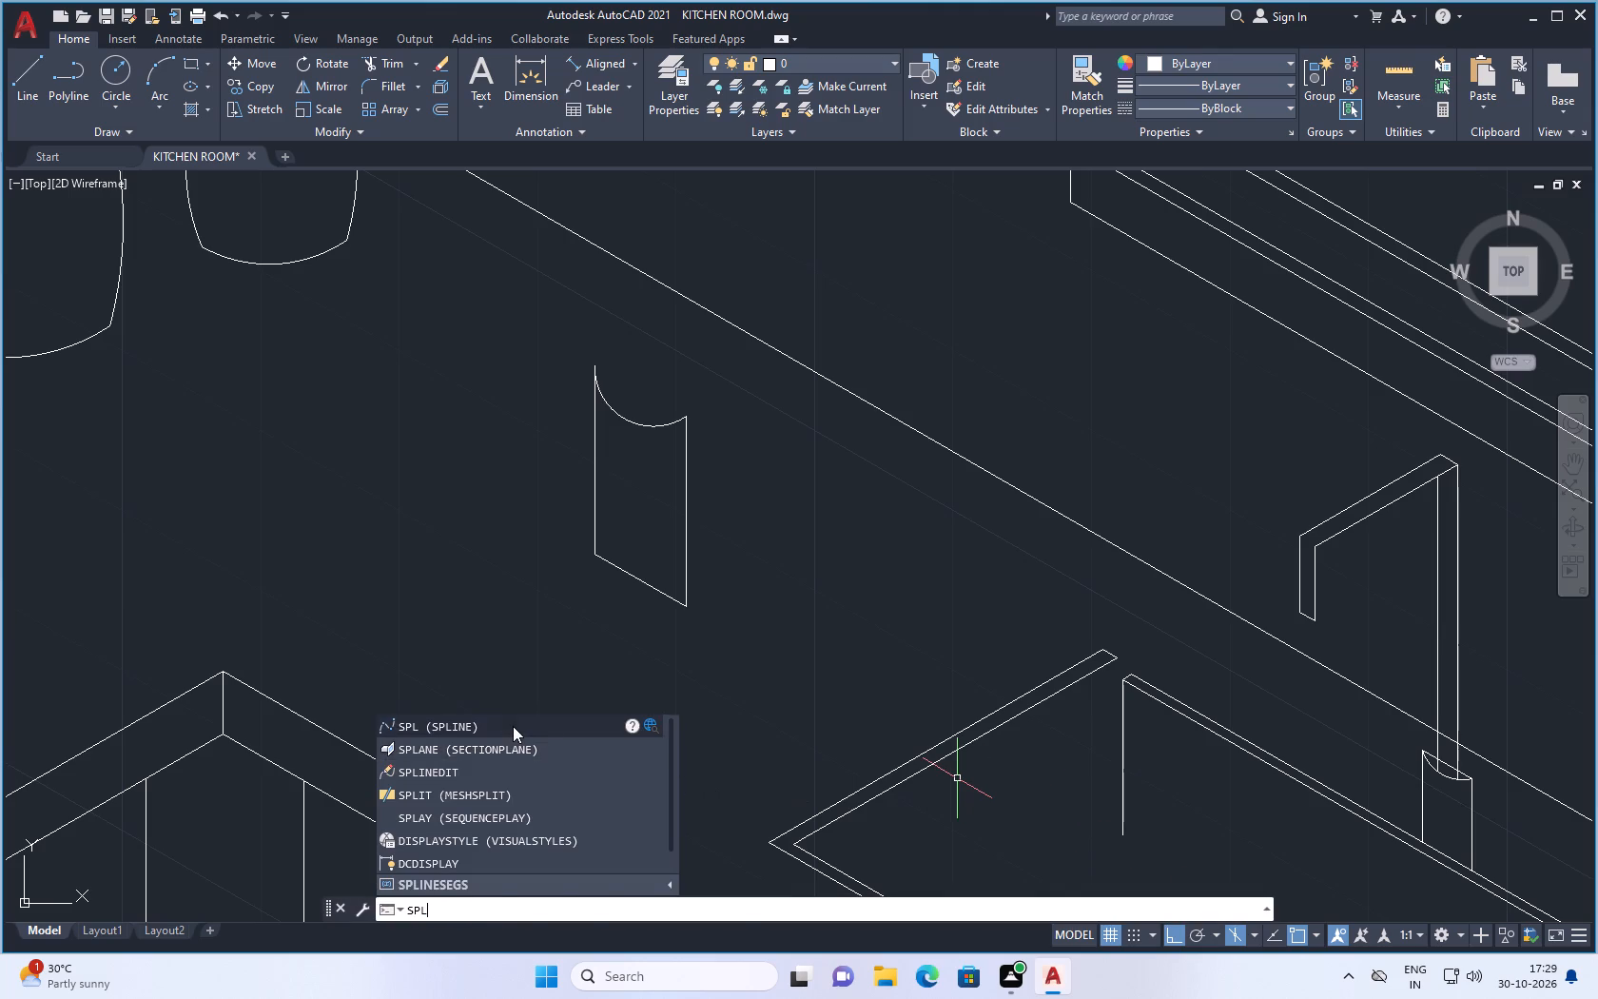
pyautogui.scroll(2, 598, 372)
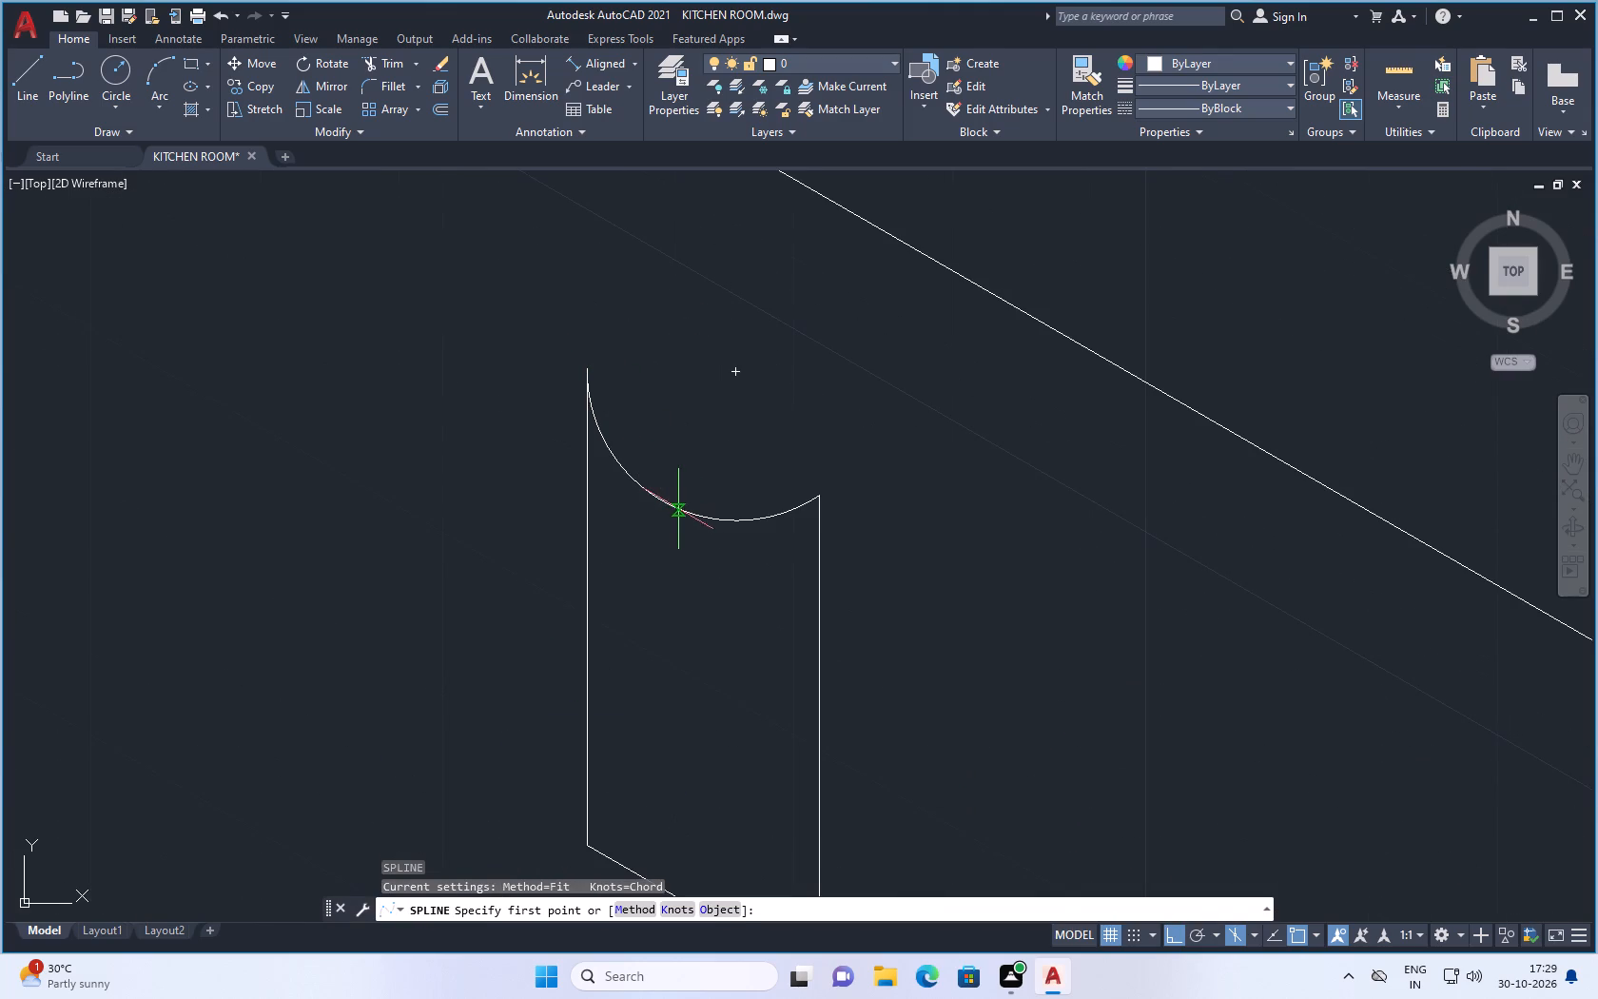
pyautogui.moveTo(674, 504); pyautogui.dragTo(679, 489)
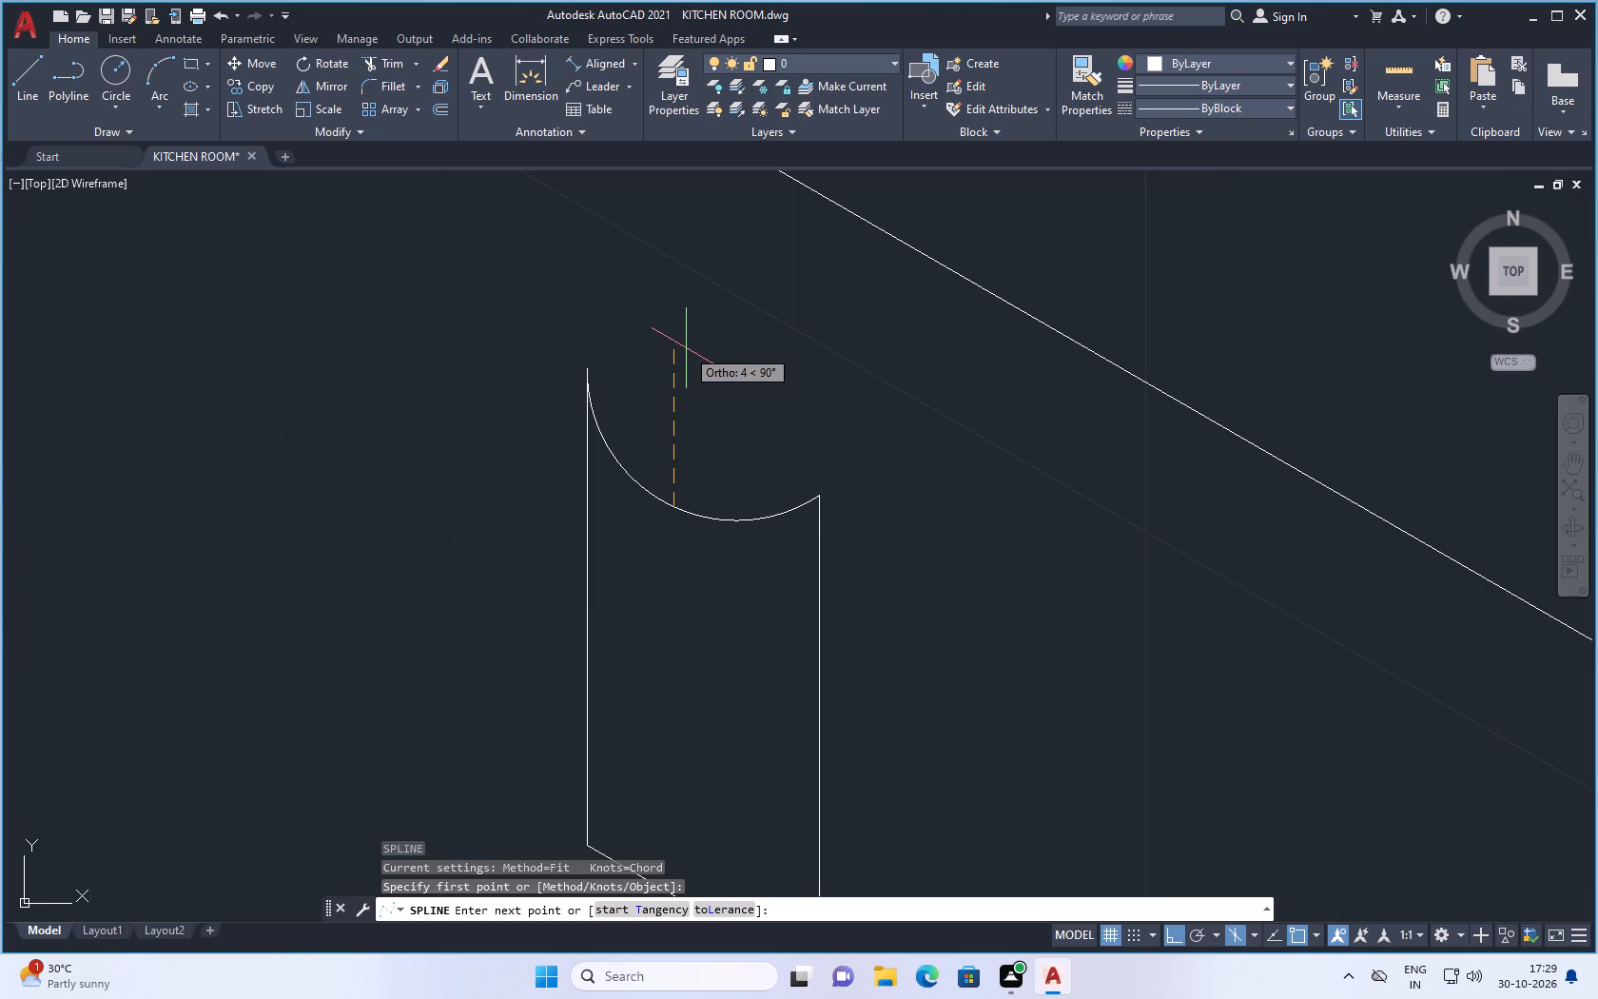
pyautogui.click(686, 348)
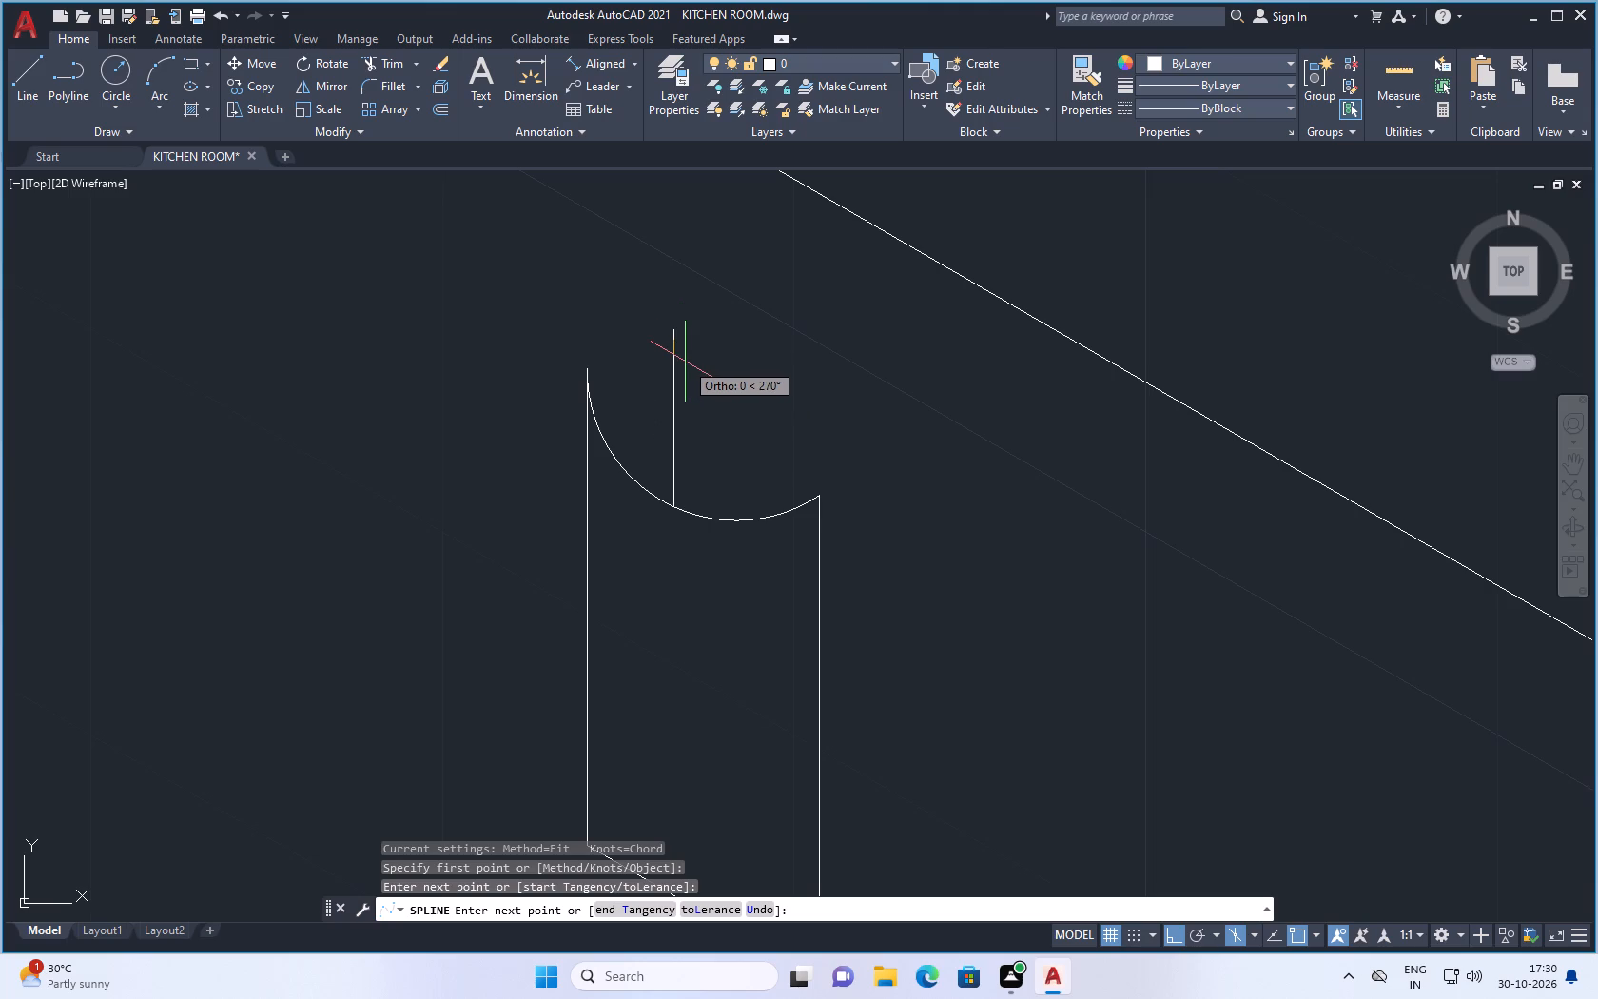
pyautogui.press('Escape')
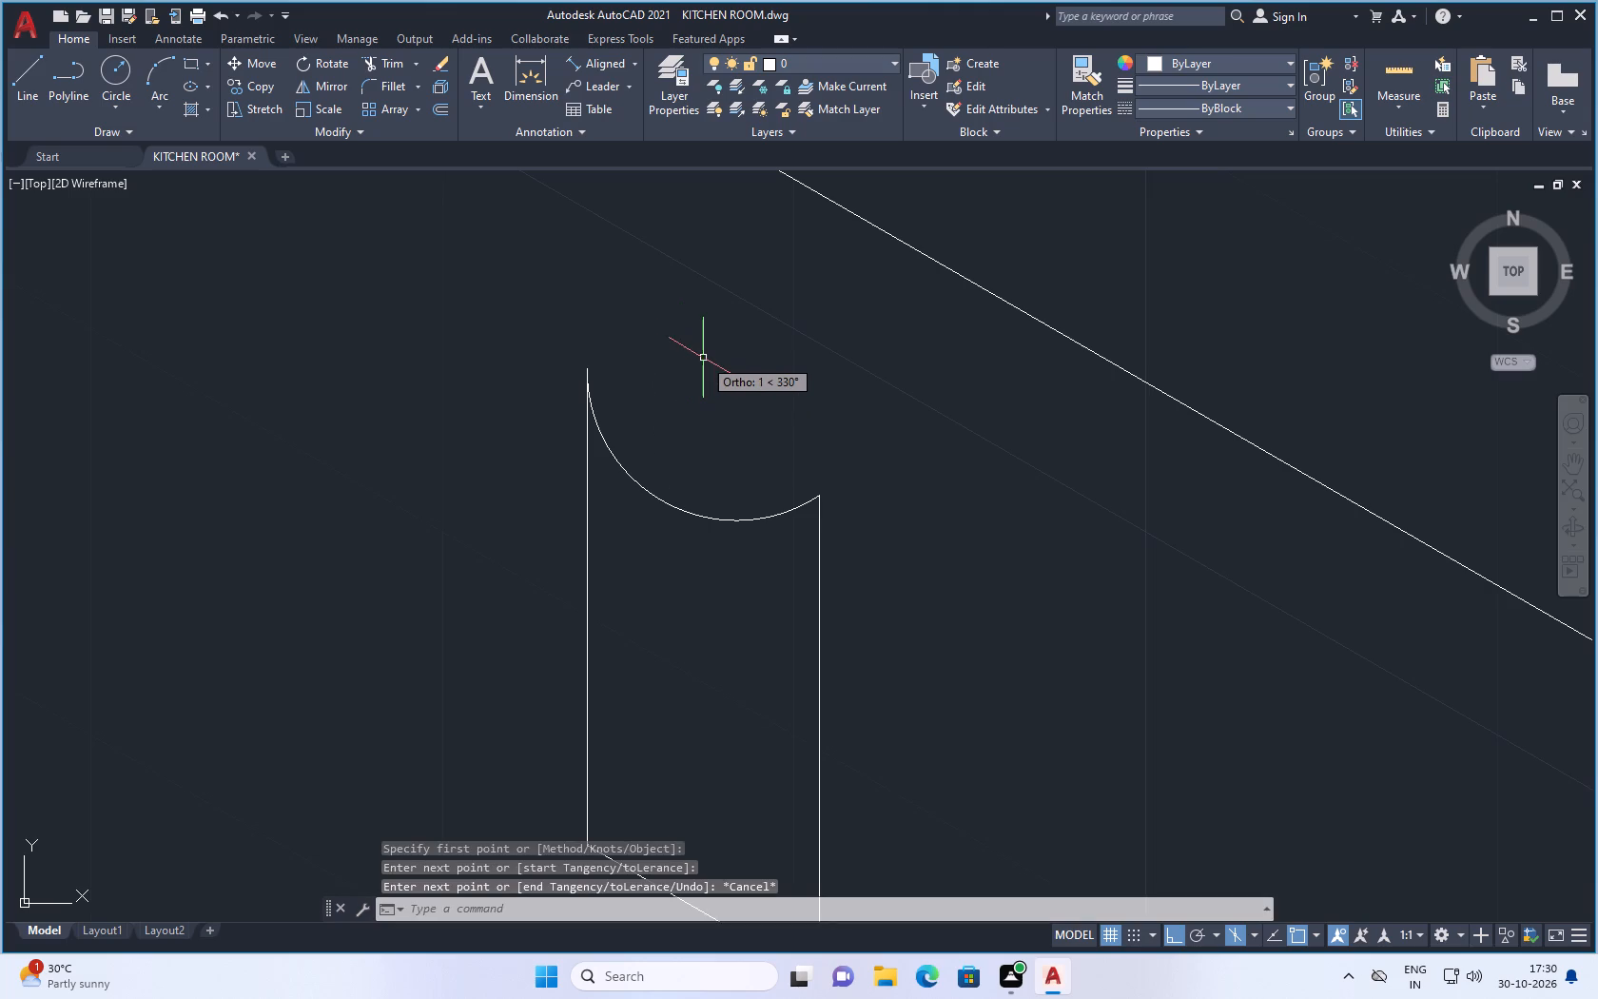
# With Ortho off, draw a narrow fit-point spline leaf from the container's curved rim up to a left-leaning tip and back down to the rim.
pyautogui.press('space')
pyautogui.click(684, 513)
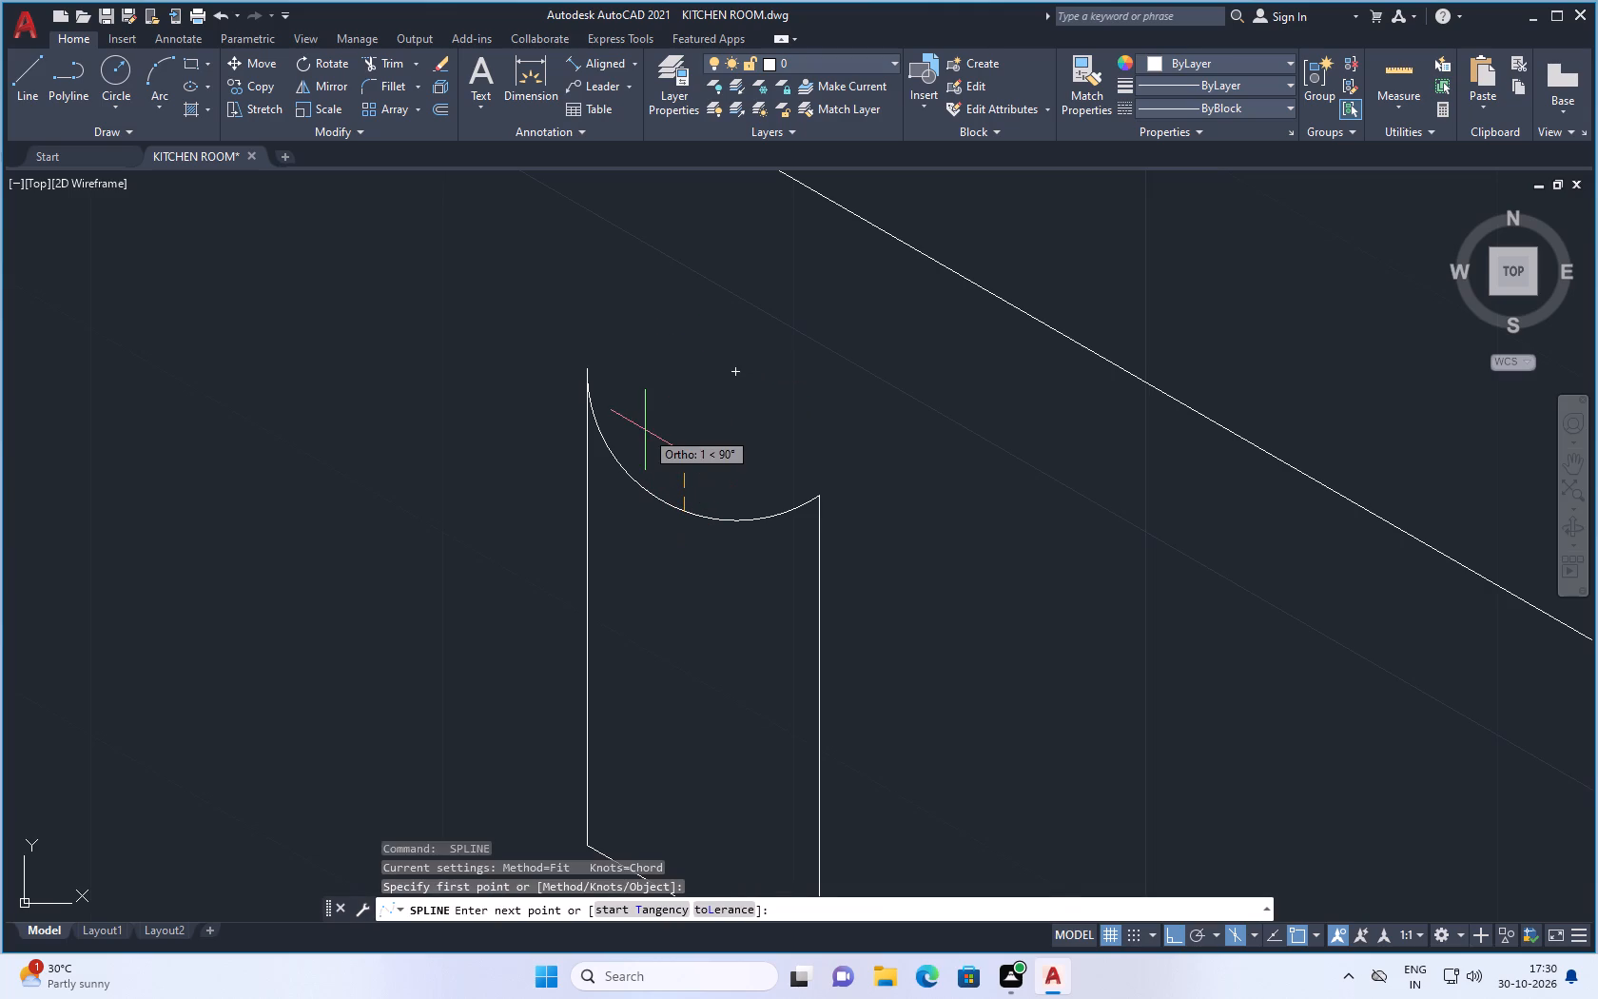
pyautogui.click(1179, 932)
pyautogui.scroll(1, 692, 438)
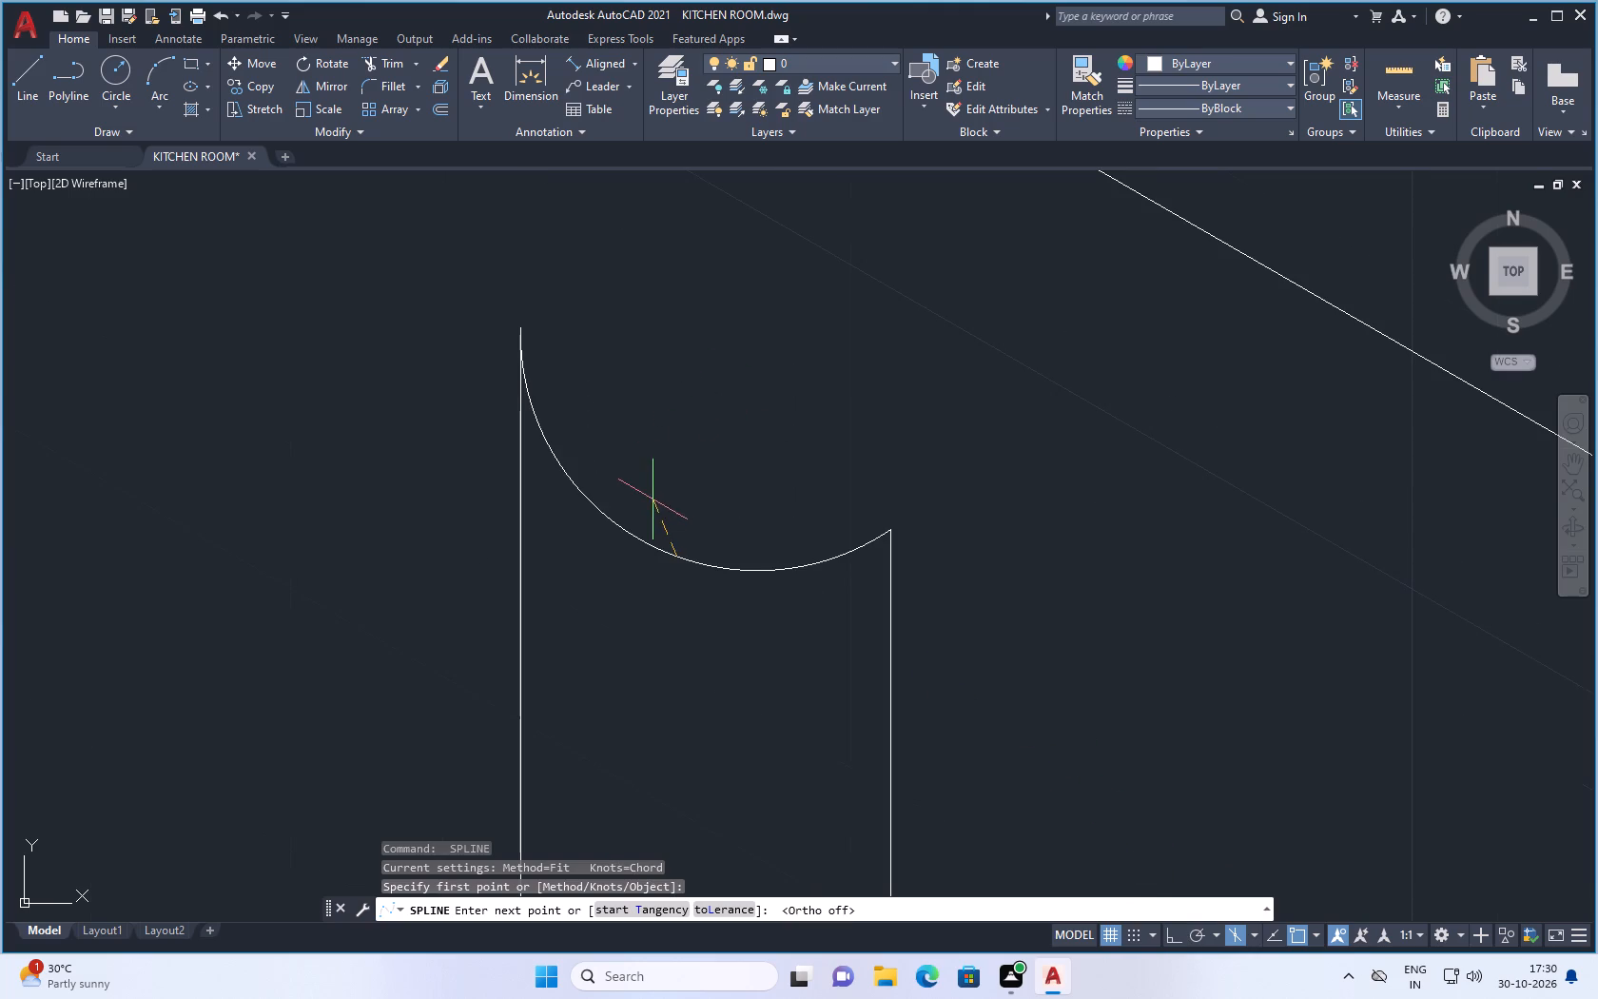
pyautogui.click(659, 493)
pyautogui.click(663, 432)
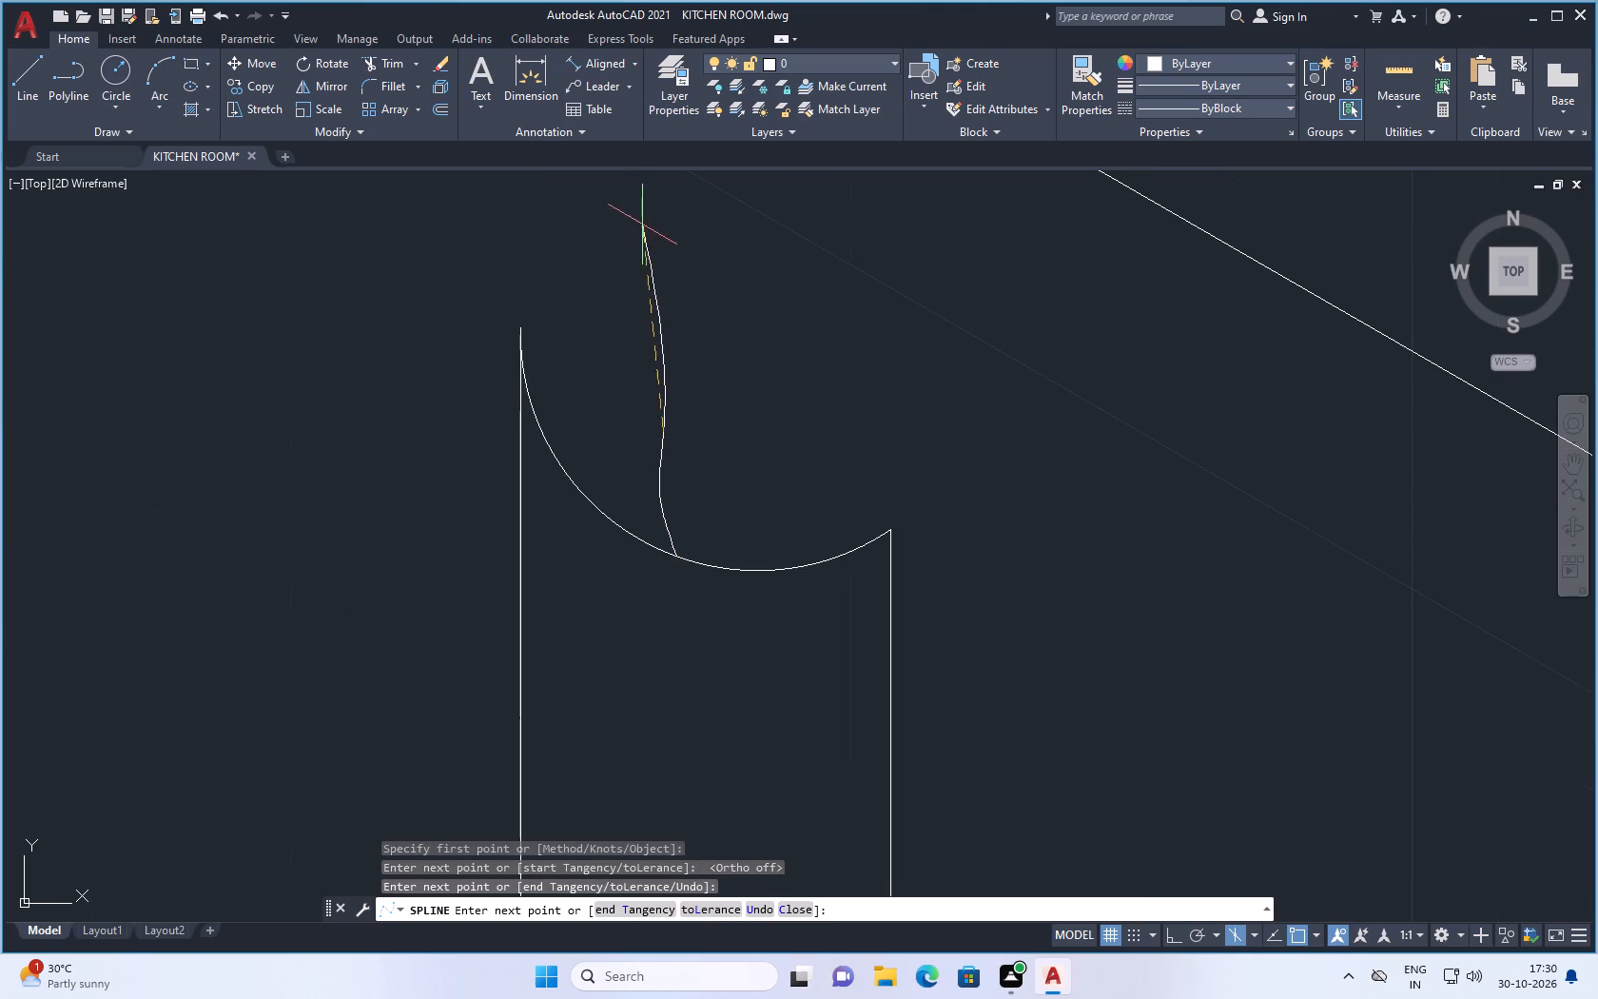
pyautogui.click(625, 278)
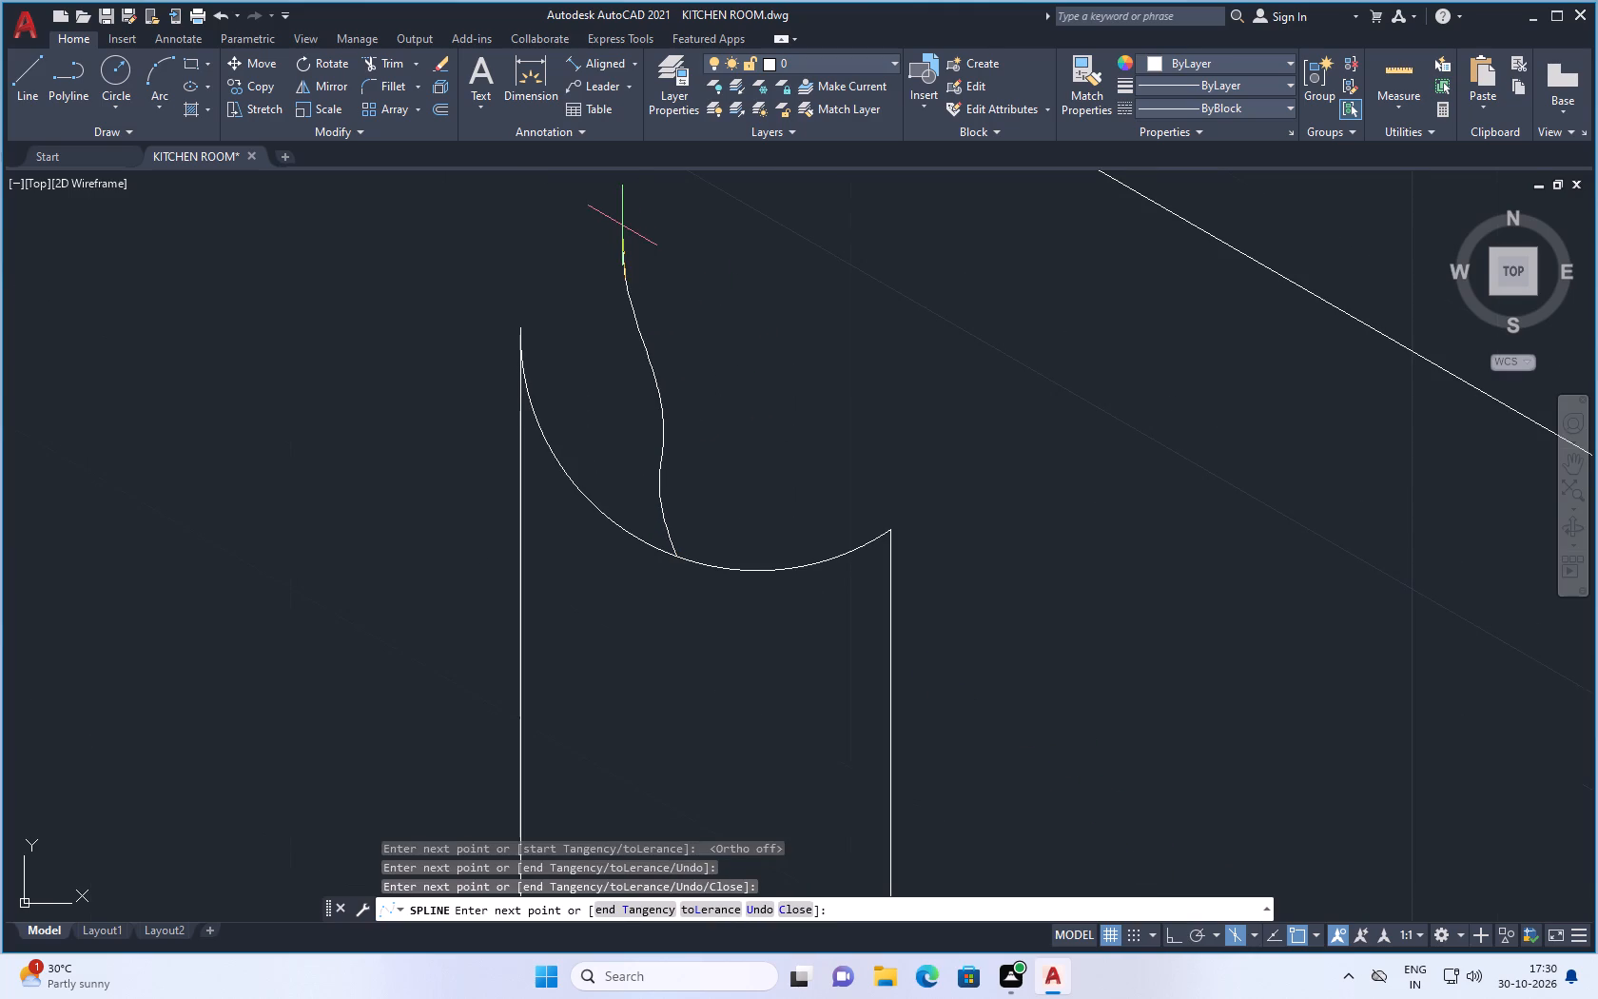
pyautogui.scroll(-3, 635, 313)
pyautogui.scroll(2, 634, 259)
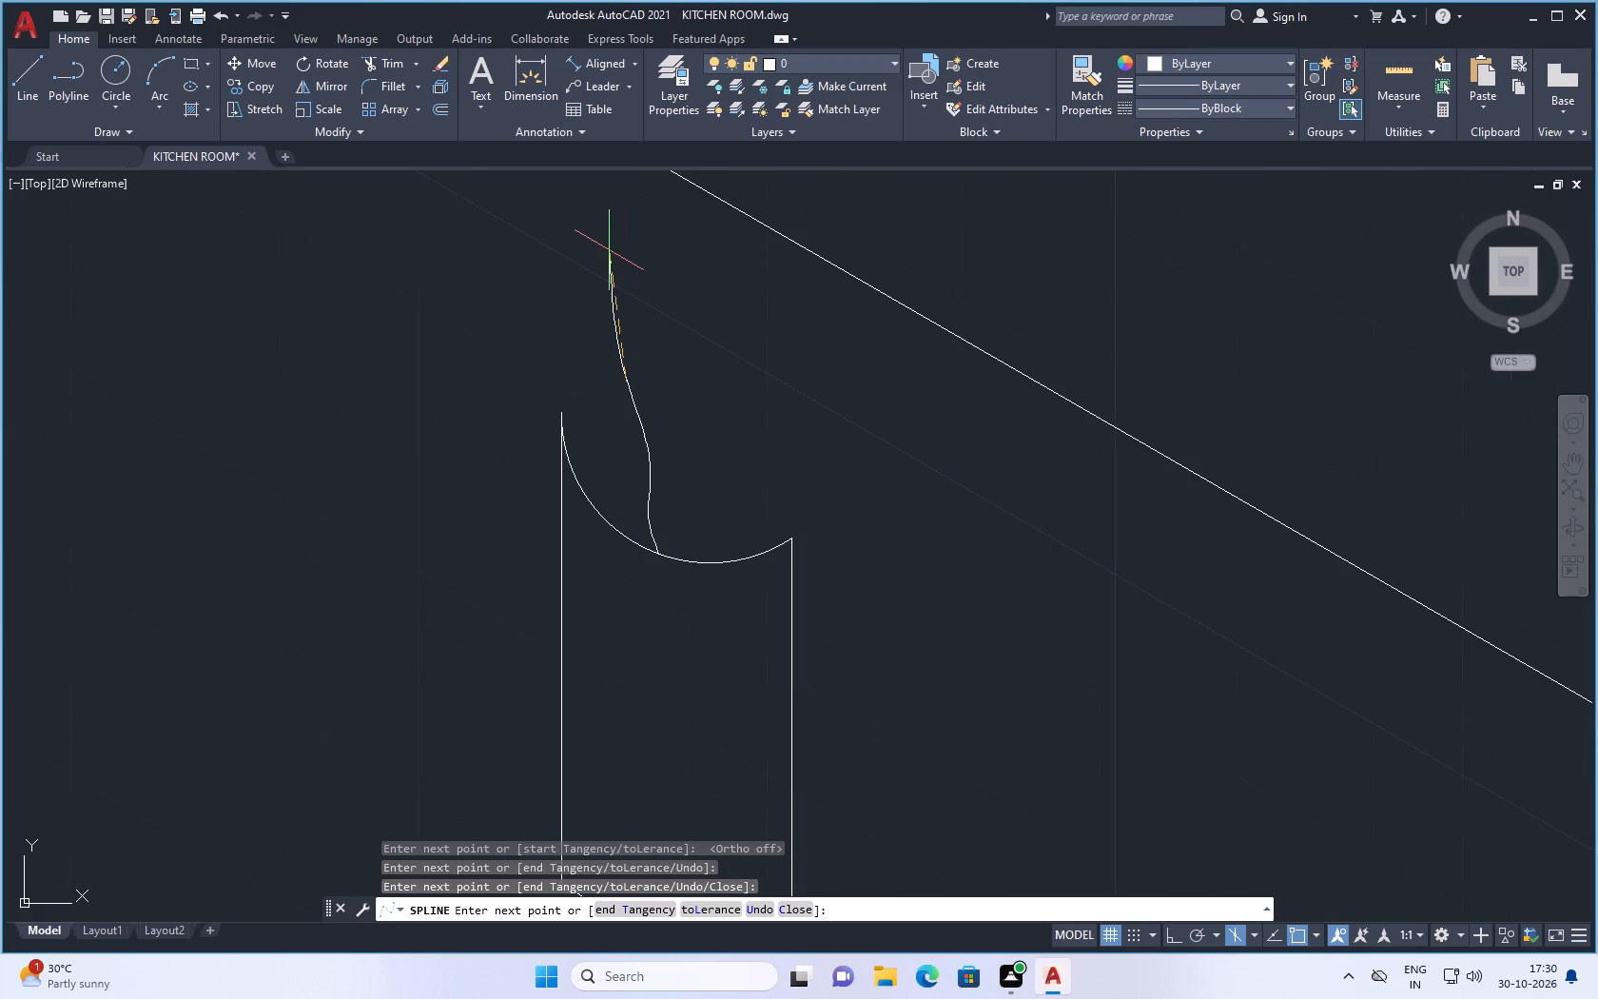
pyautogui.scroll(-2, 592, 269)
pyautogui.scroll(1, 602, 268)
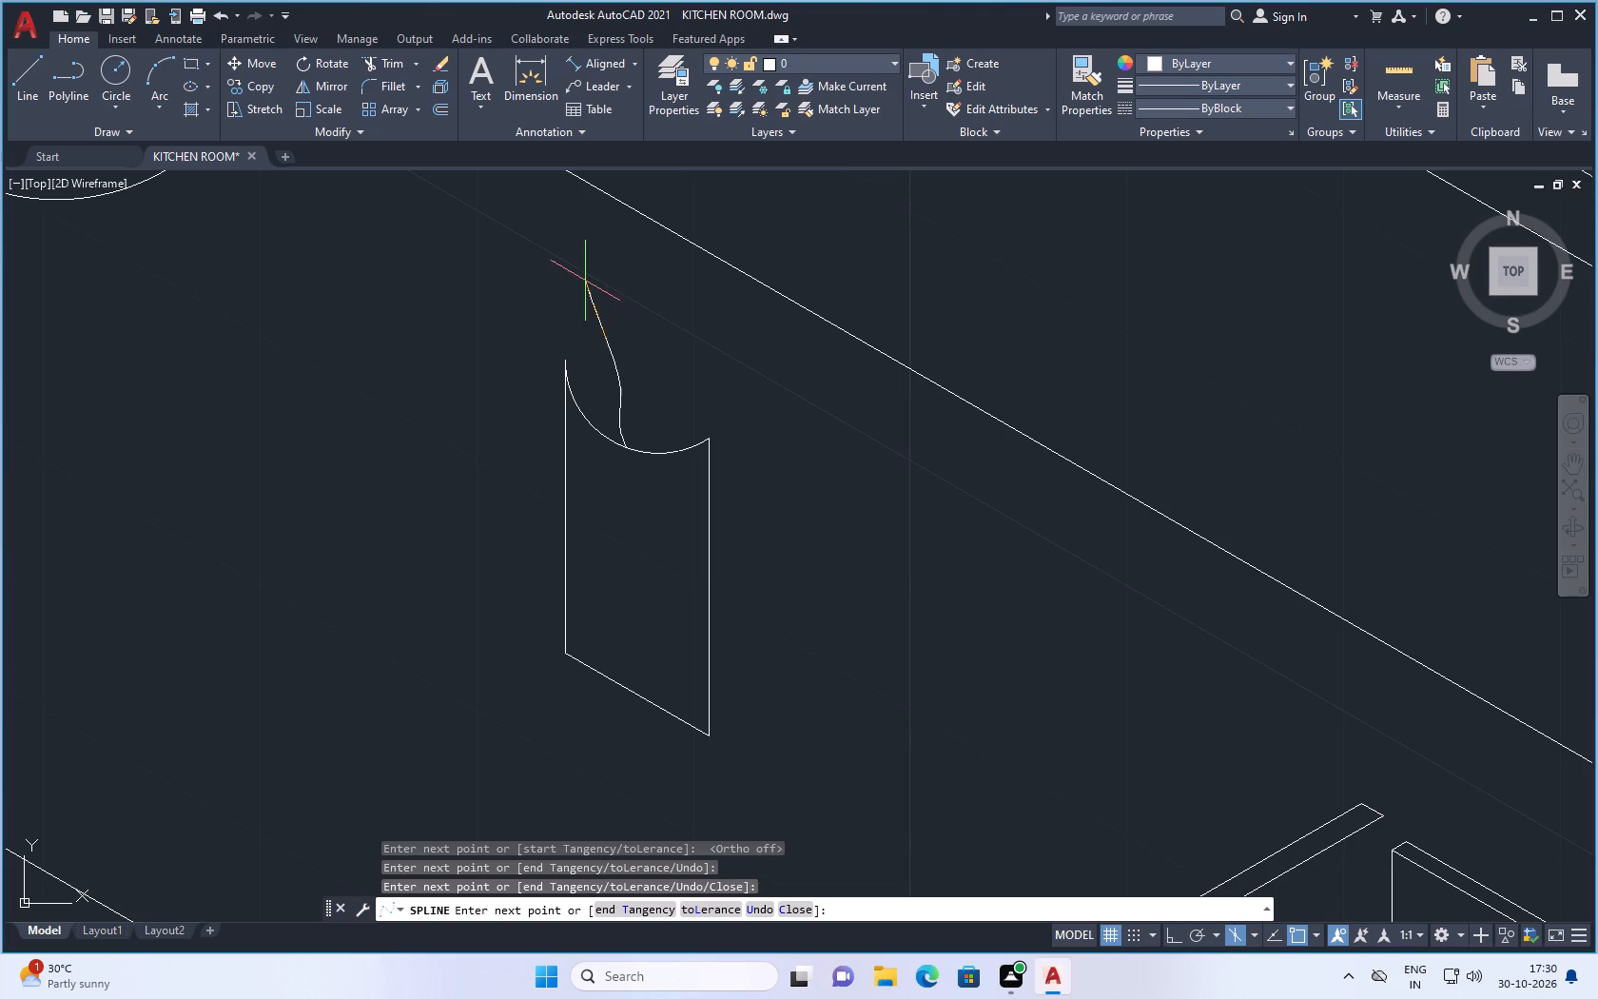
pyautogui.click(587, 279)
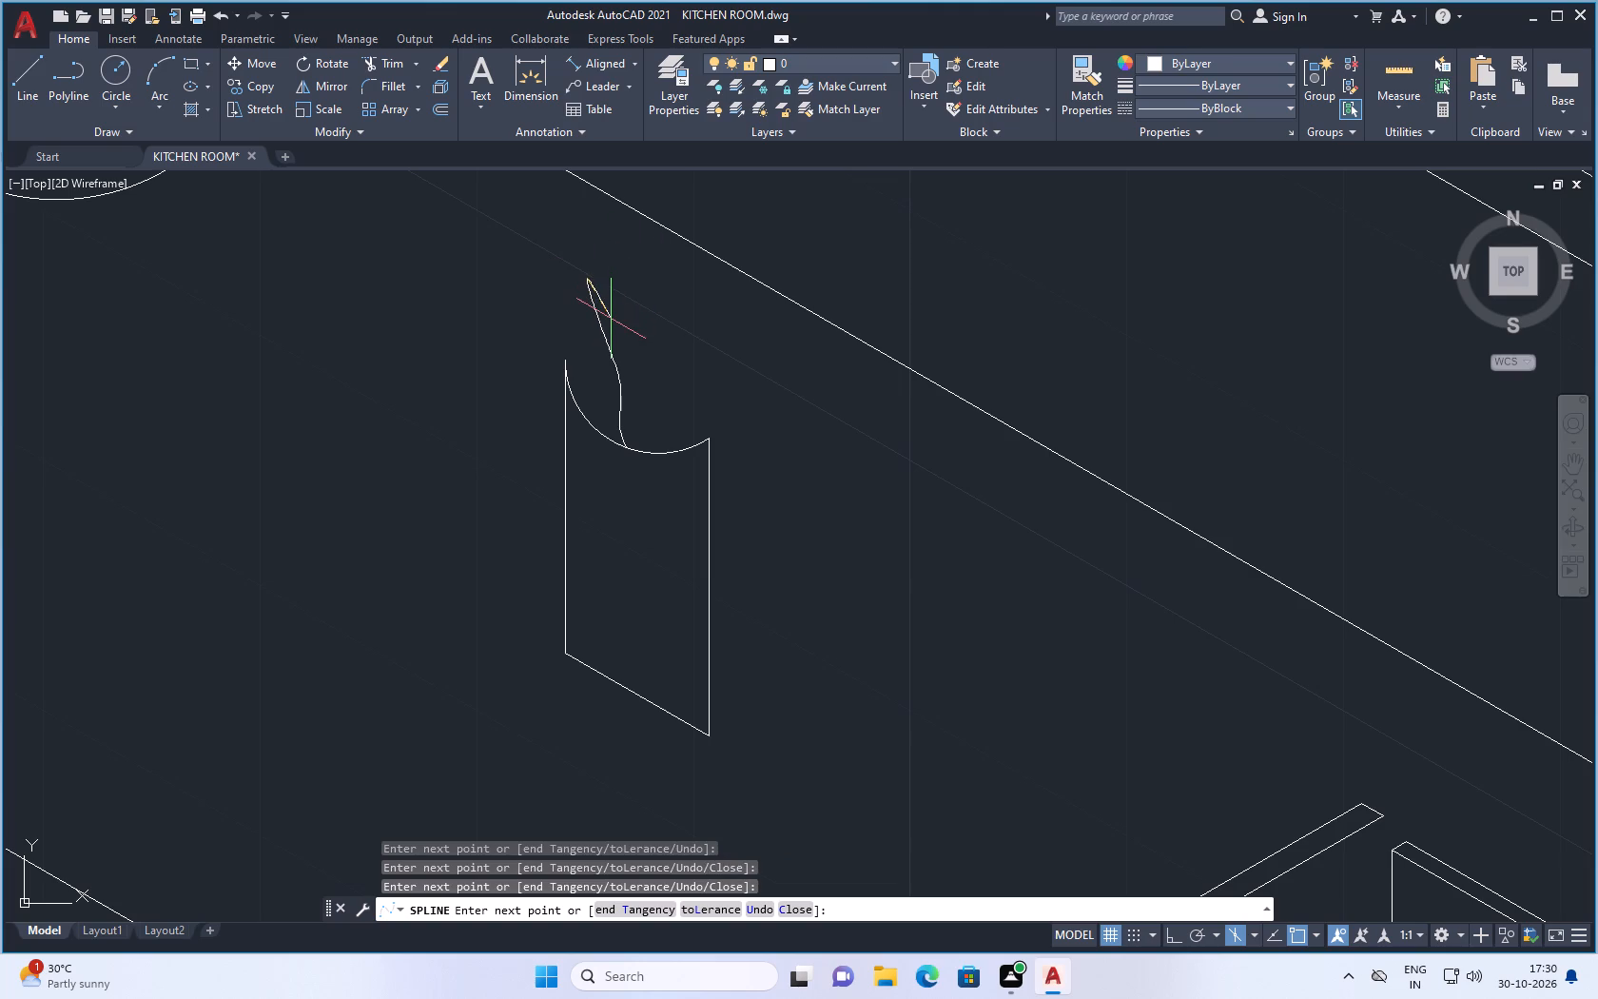
pyautogui.click(611, 321)
pyautogui.click(632, 376)
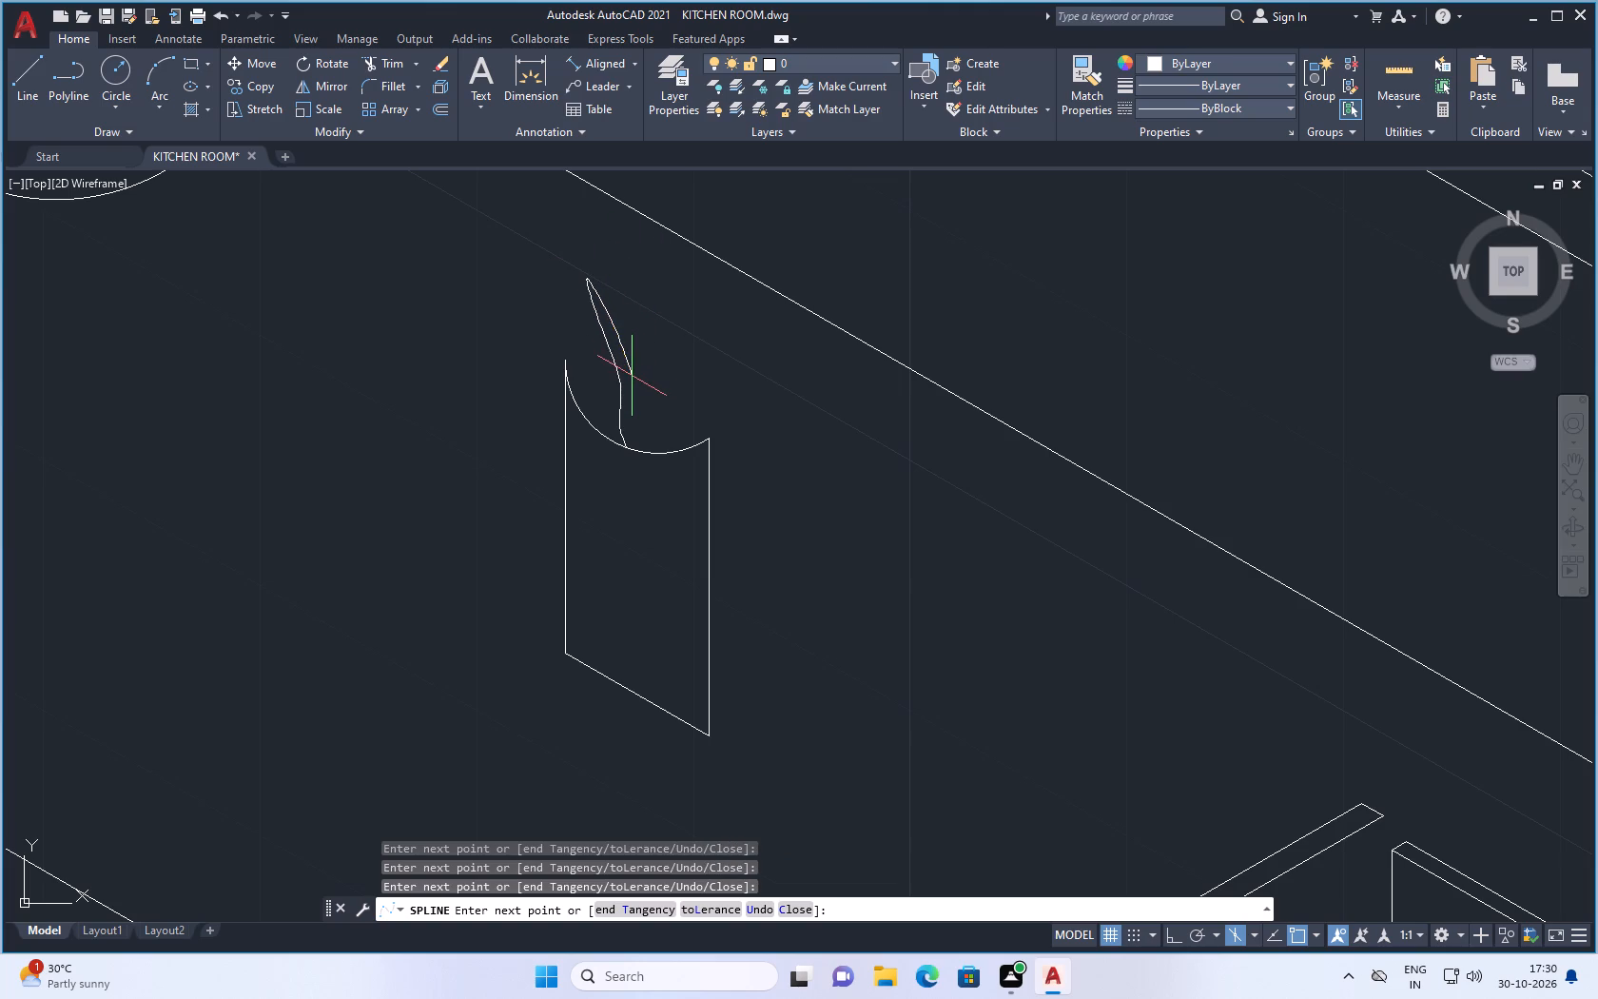
pyautogui.scroll(2, 634, 423)
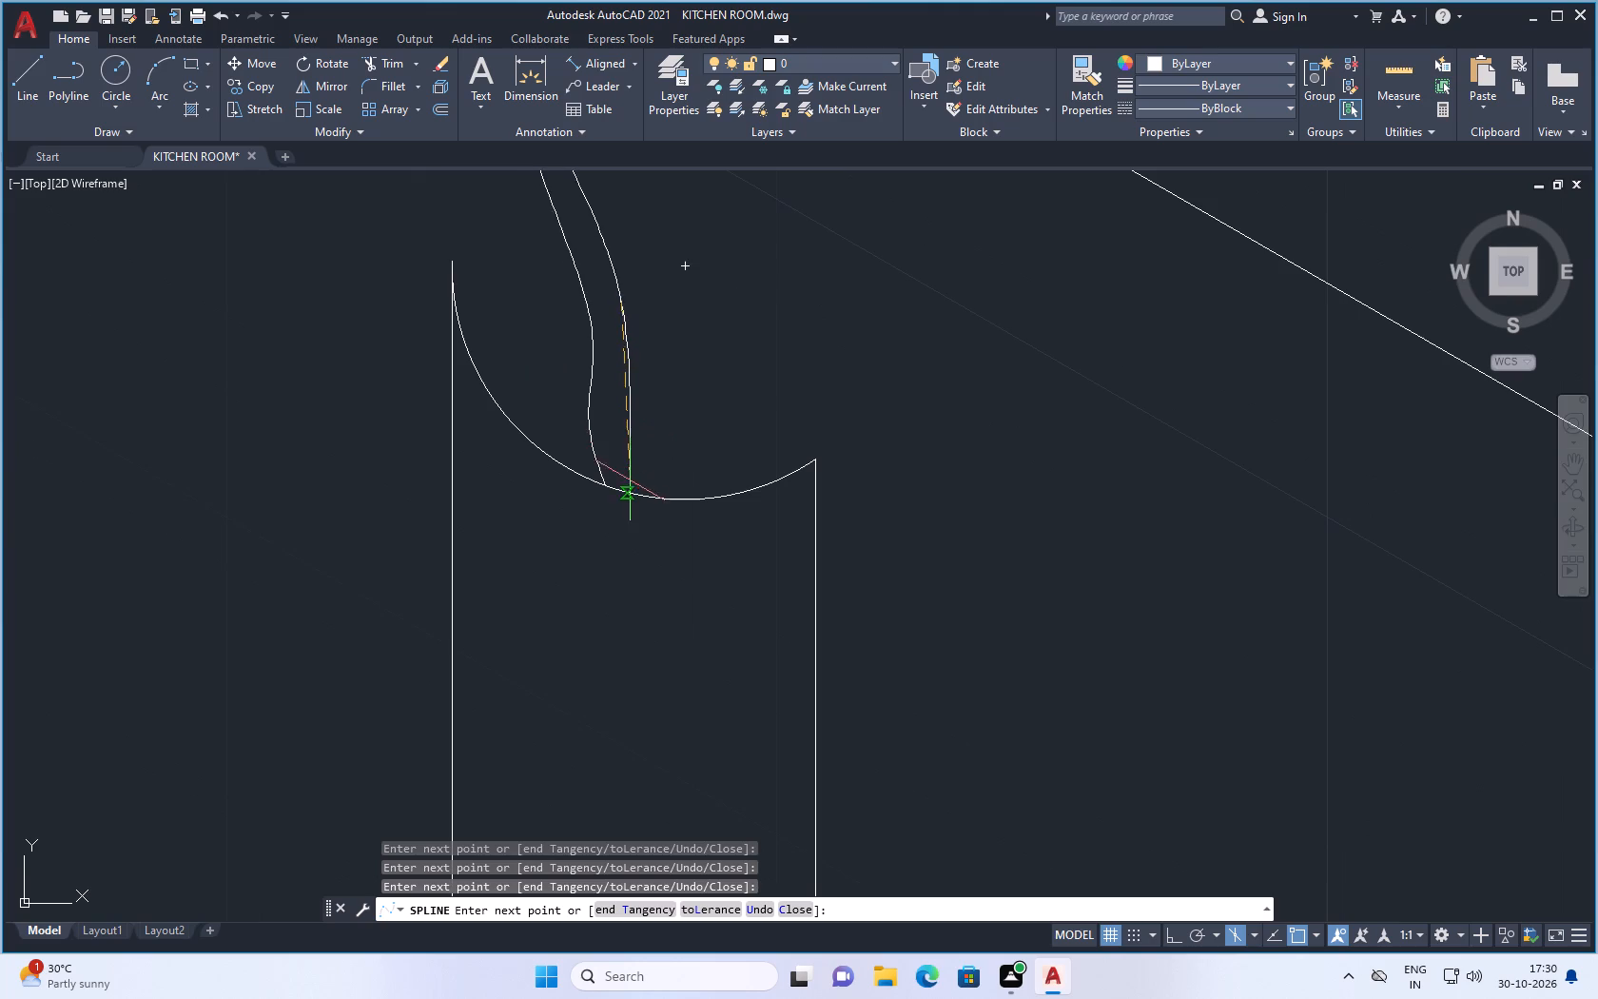
pyautogui.click(625, 493)
pyautogui.press('space')
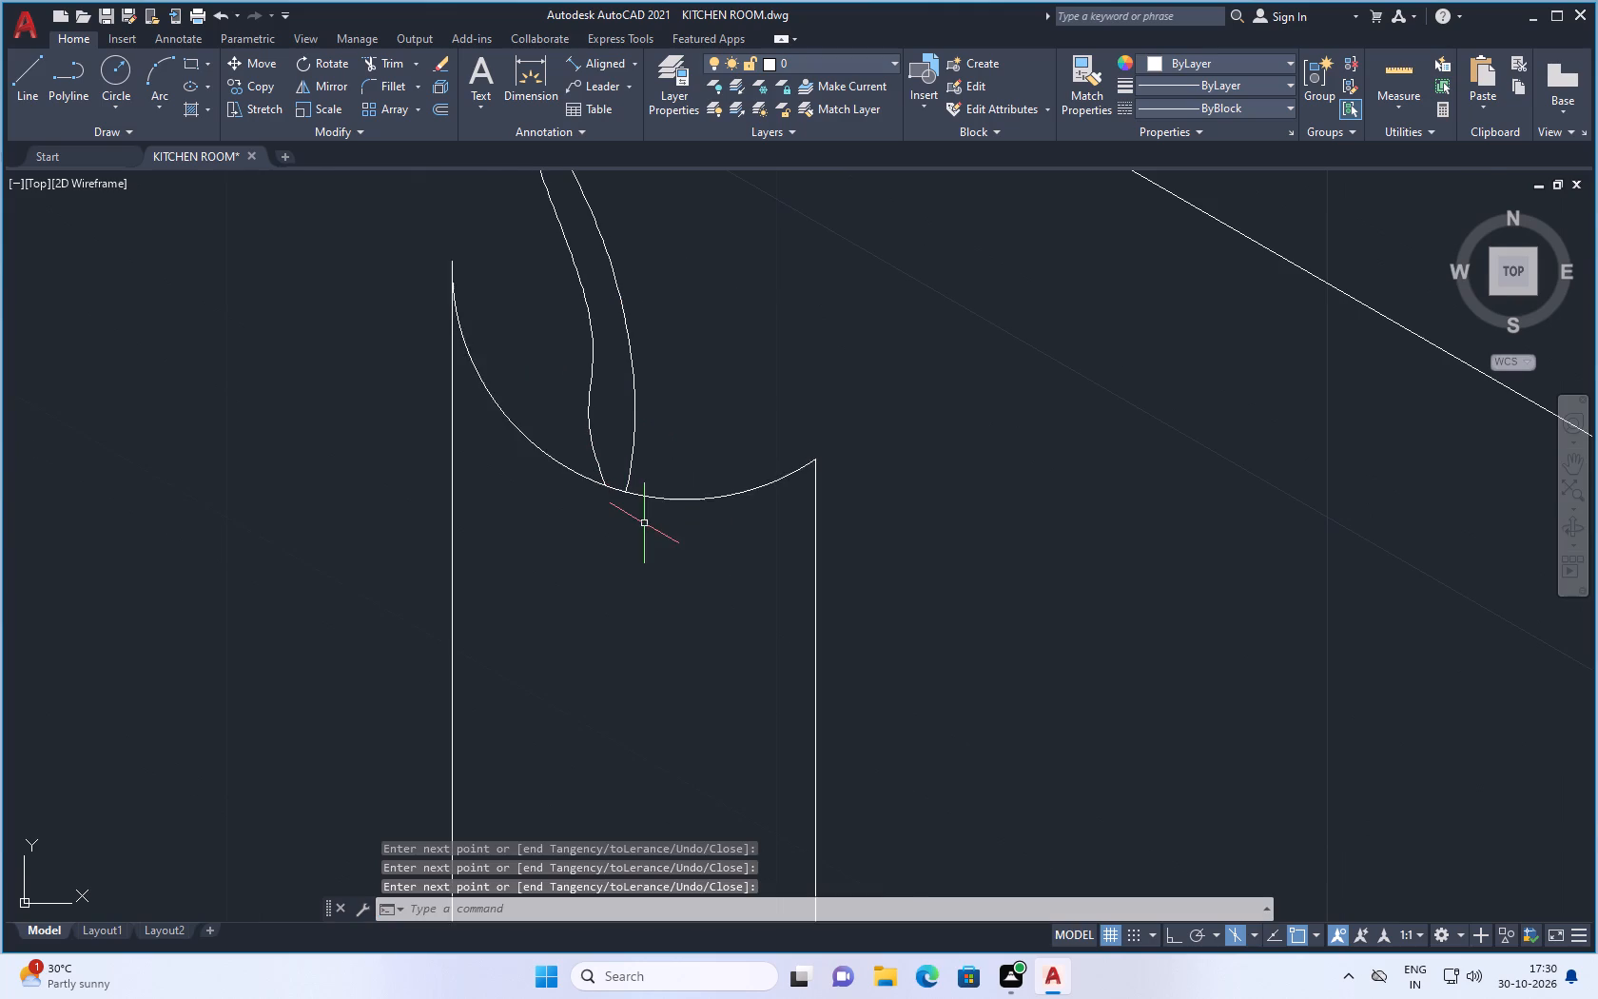
# Draw a taller fit-point spline leaf from midway up the first leaf's right edge to a near-vertical tip and down to the rim.
pyautogui.scroll(-2, 644, 523)
pyautogui.scroll(1, 624, 421)
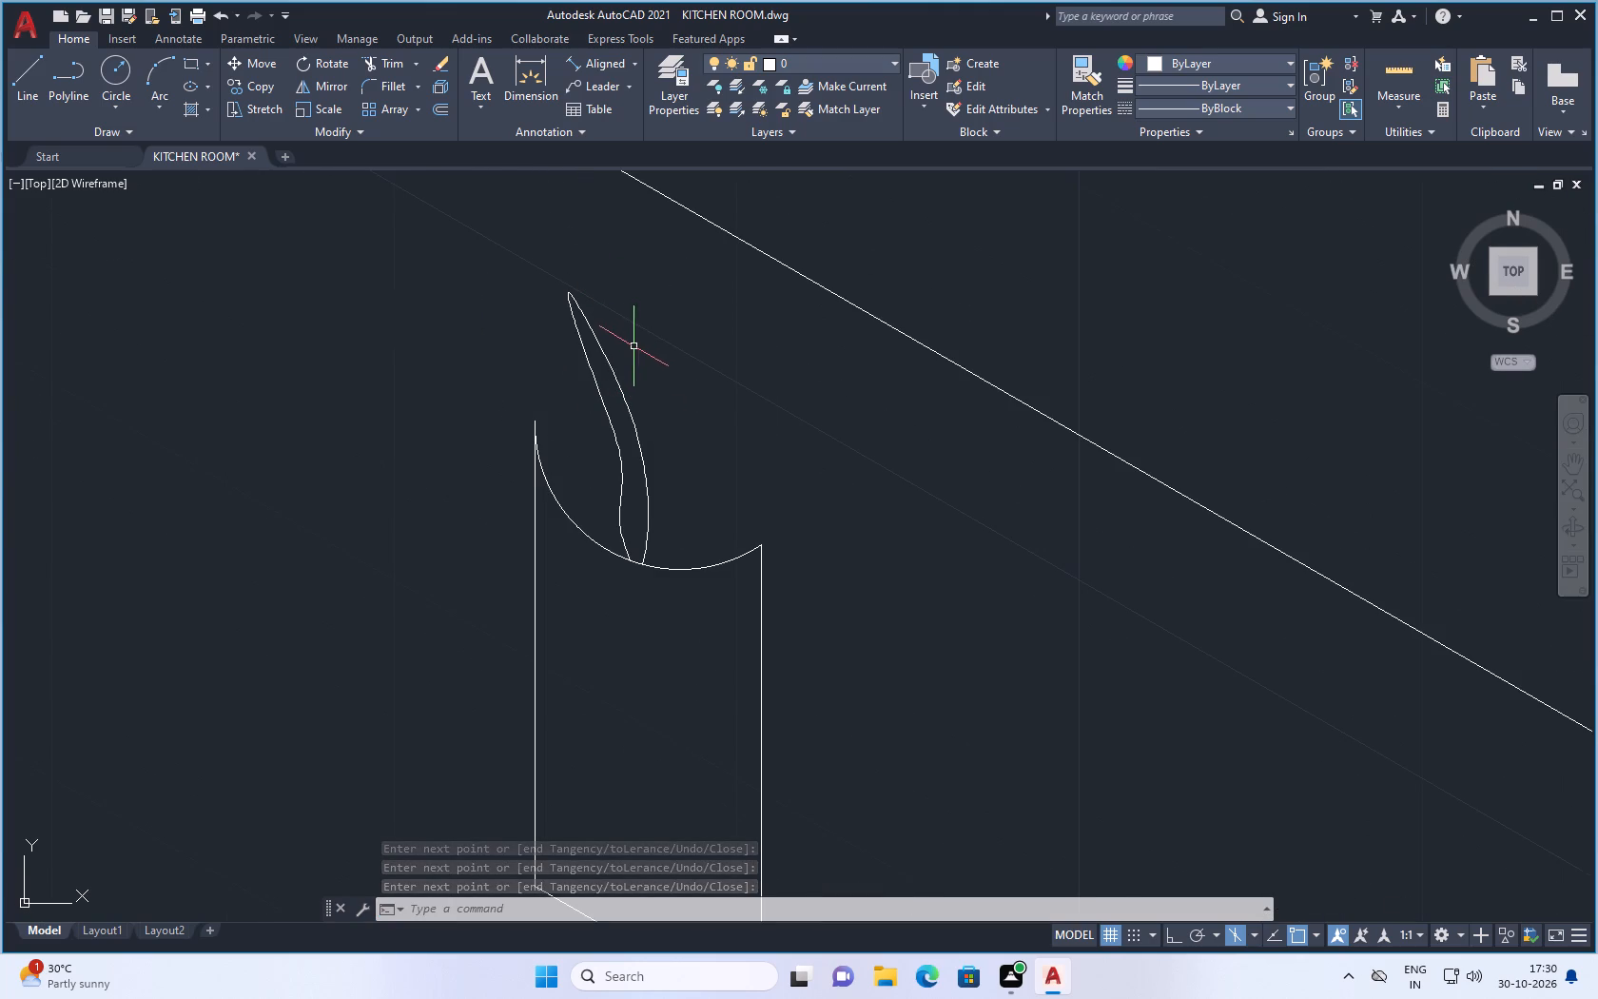
pyautogui.press('space')
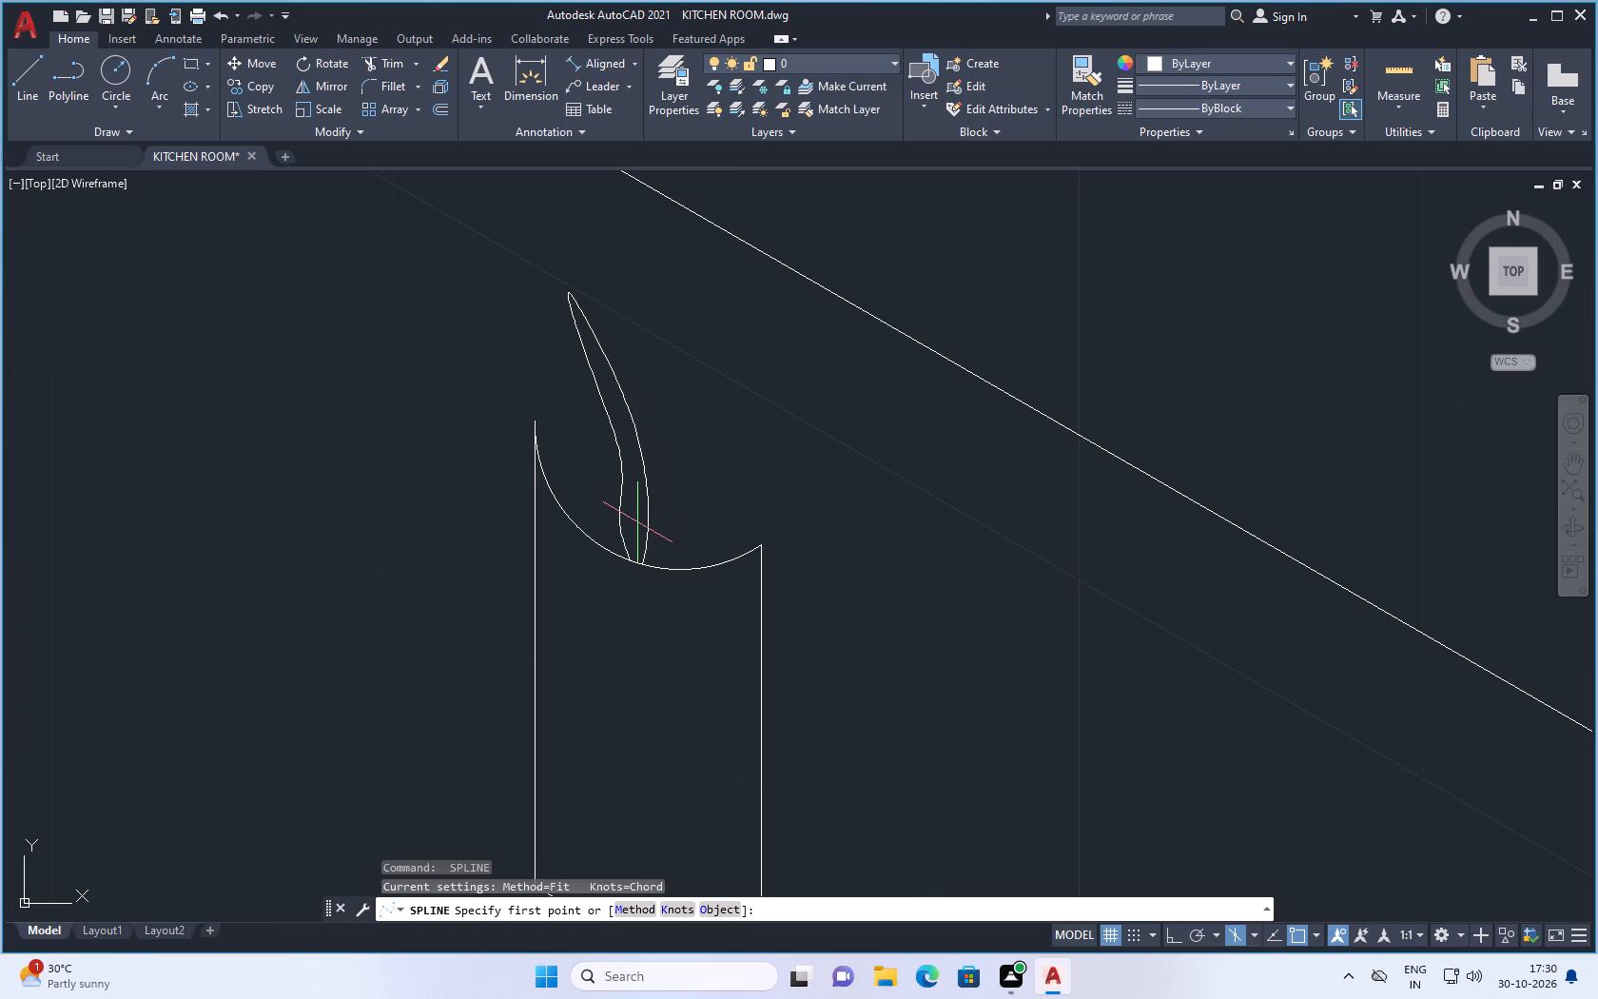
pyautogui.click(638, 434)
pyautogui.click(617, 348)
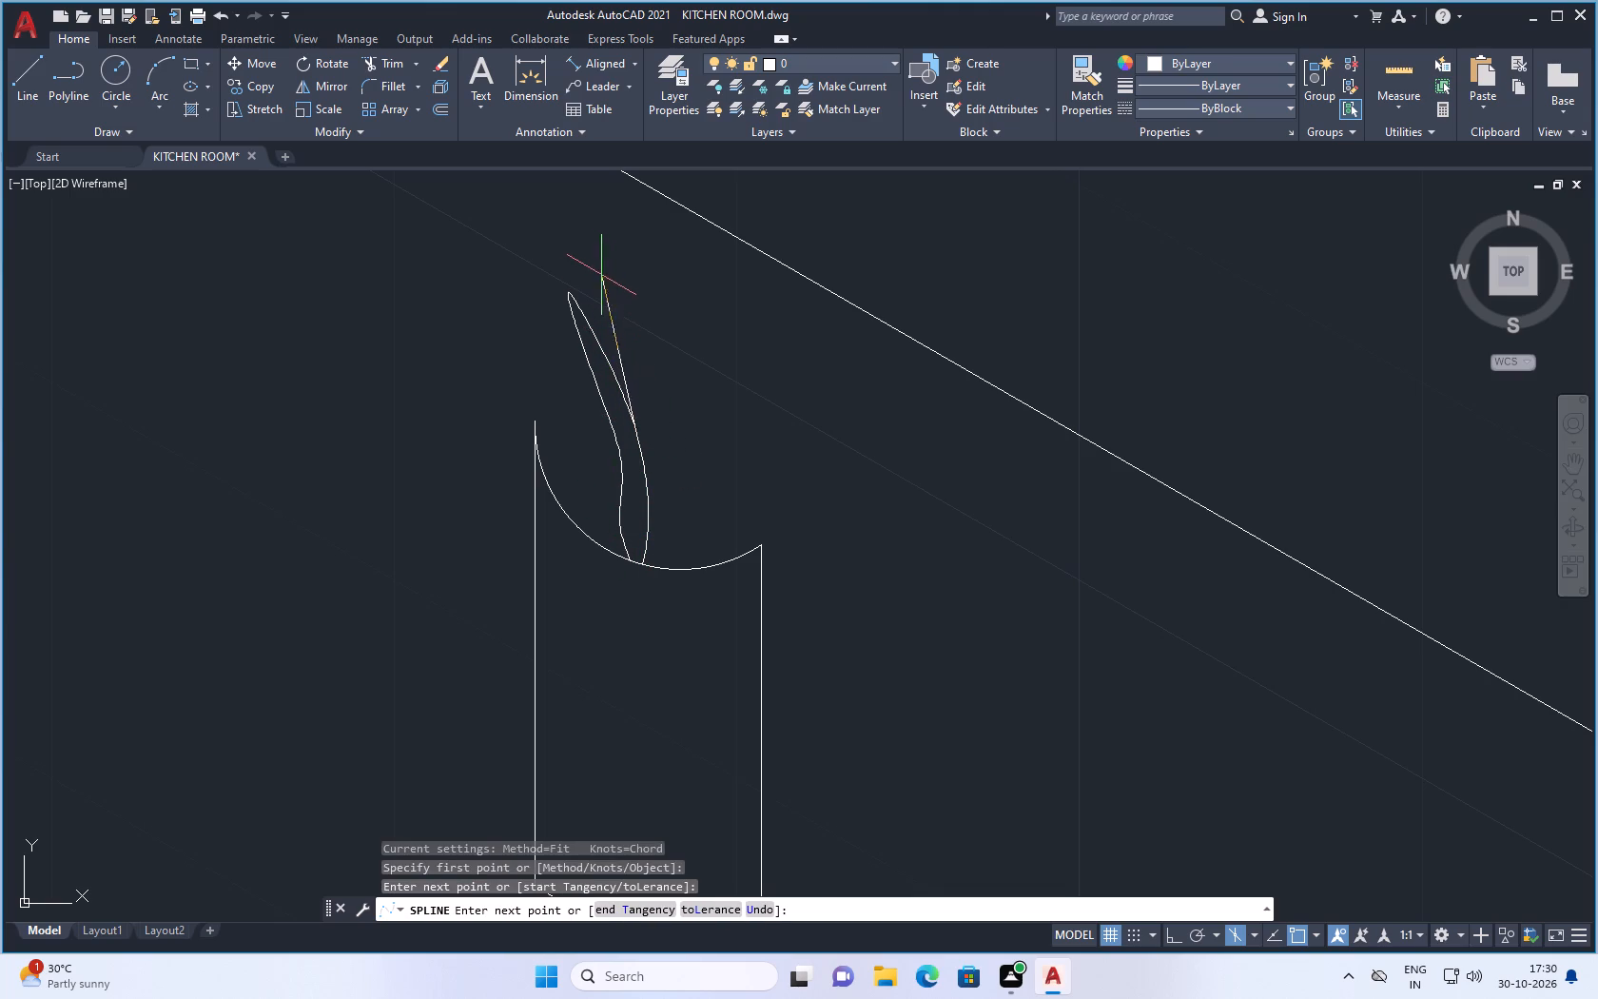
pyautogui.click(591, 266)
pyautogui.click(603, 185)
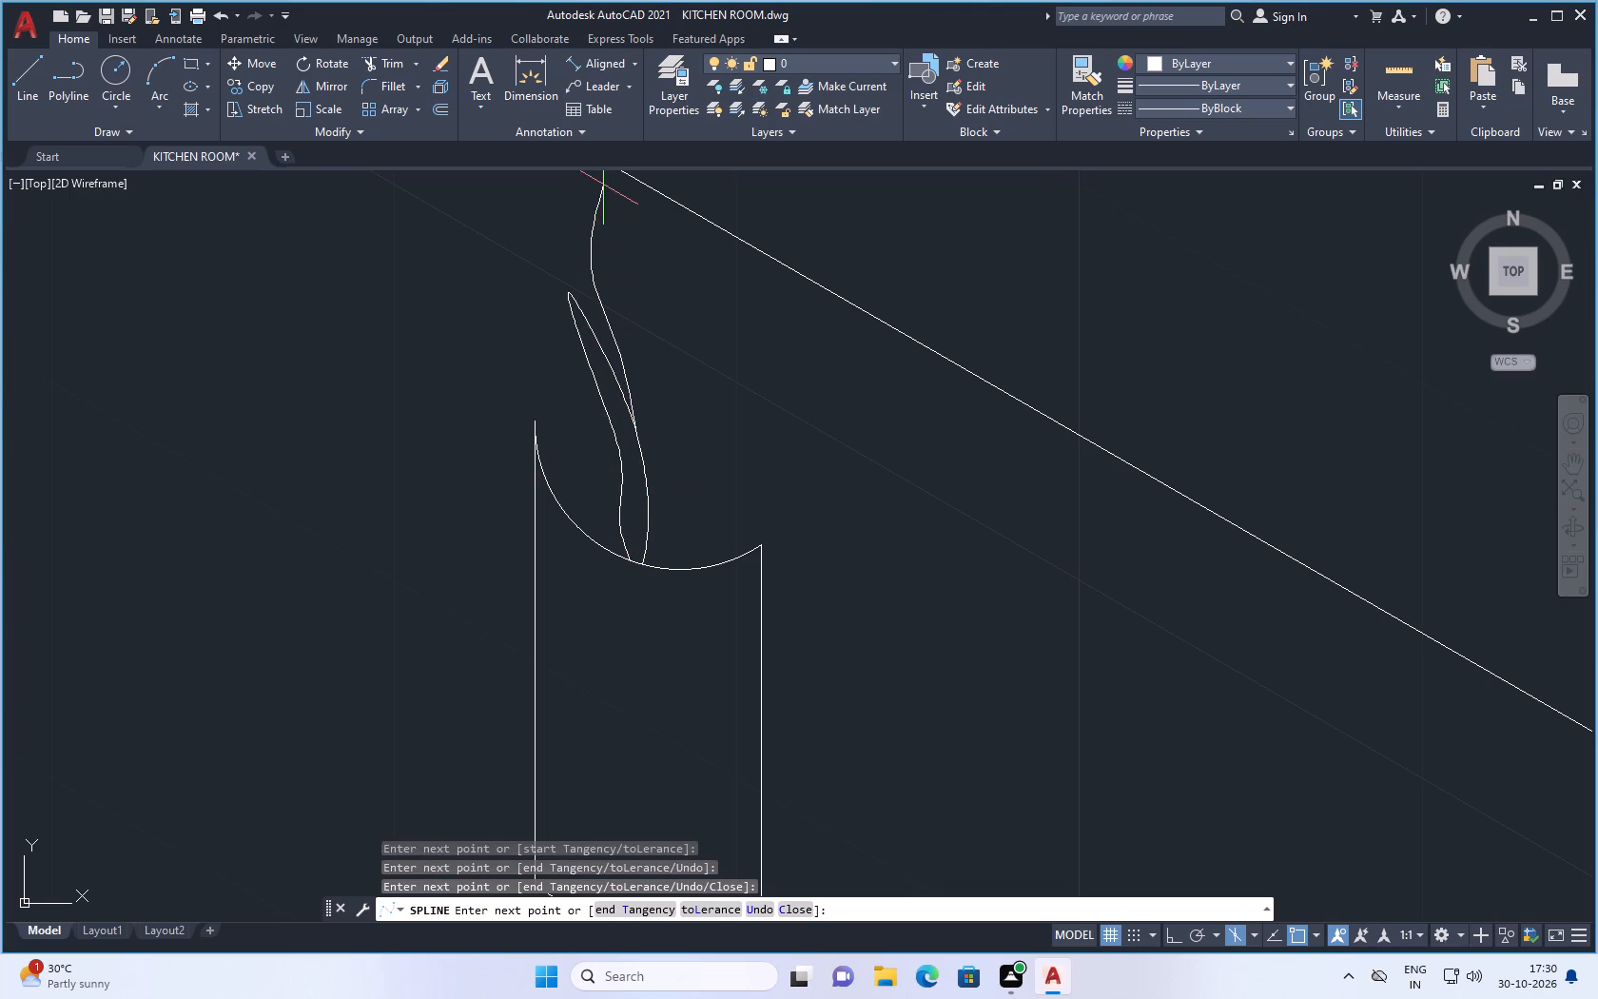
pyautogui.click(607, 206)
pyautogui.click(614, 256)
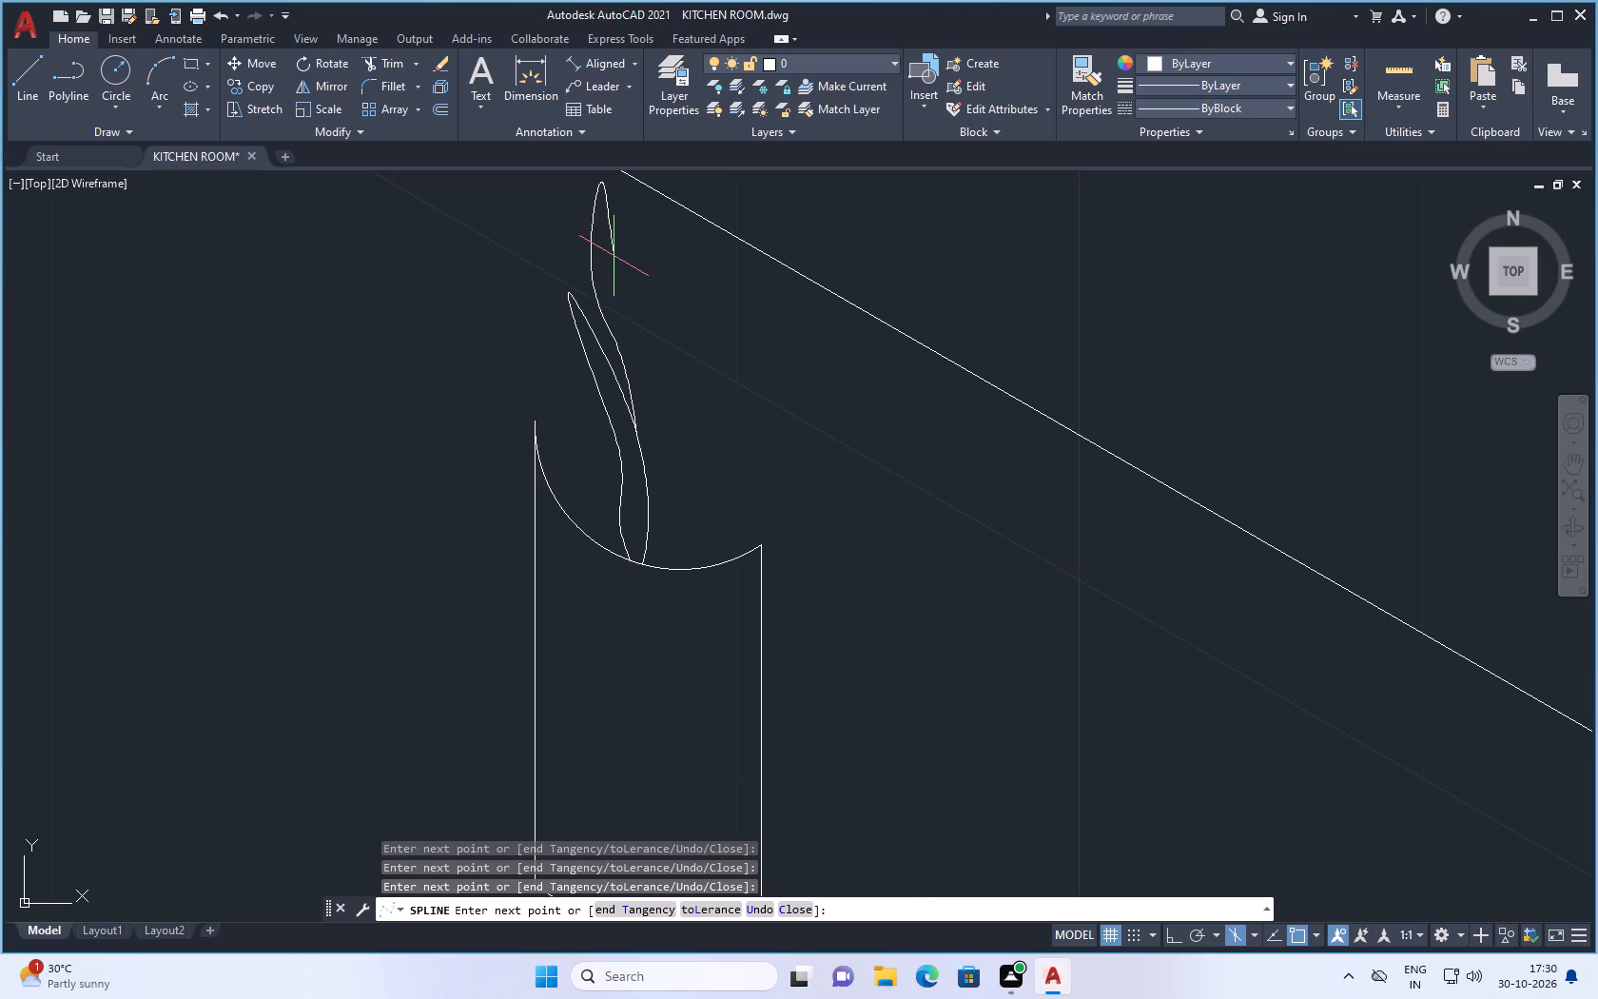
pyautogui.click(666, 373)
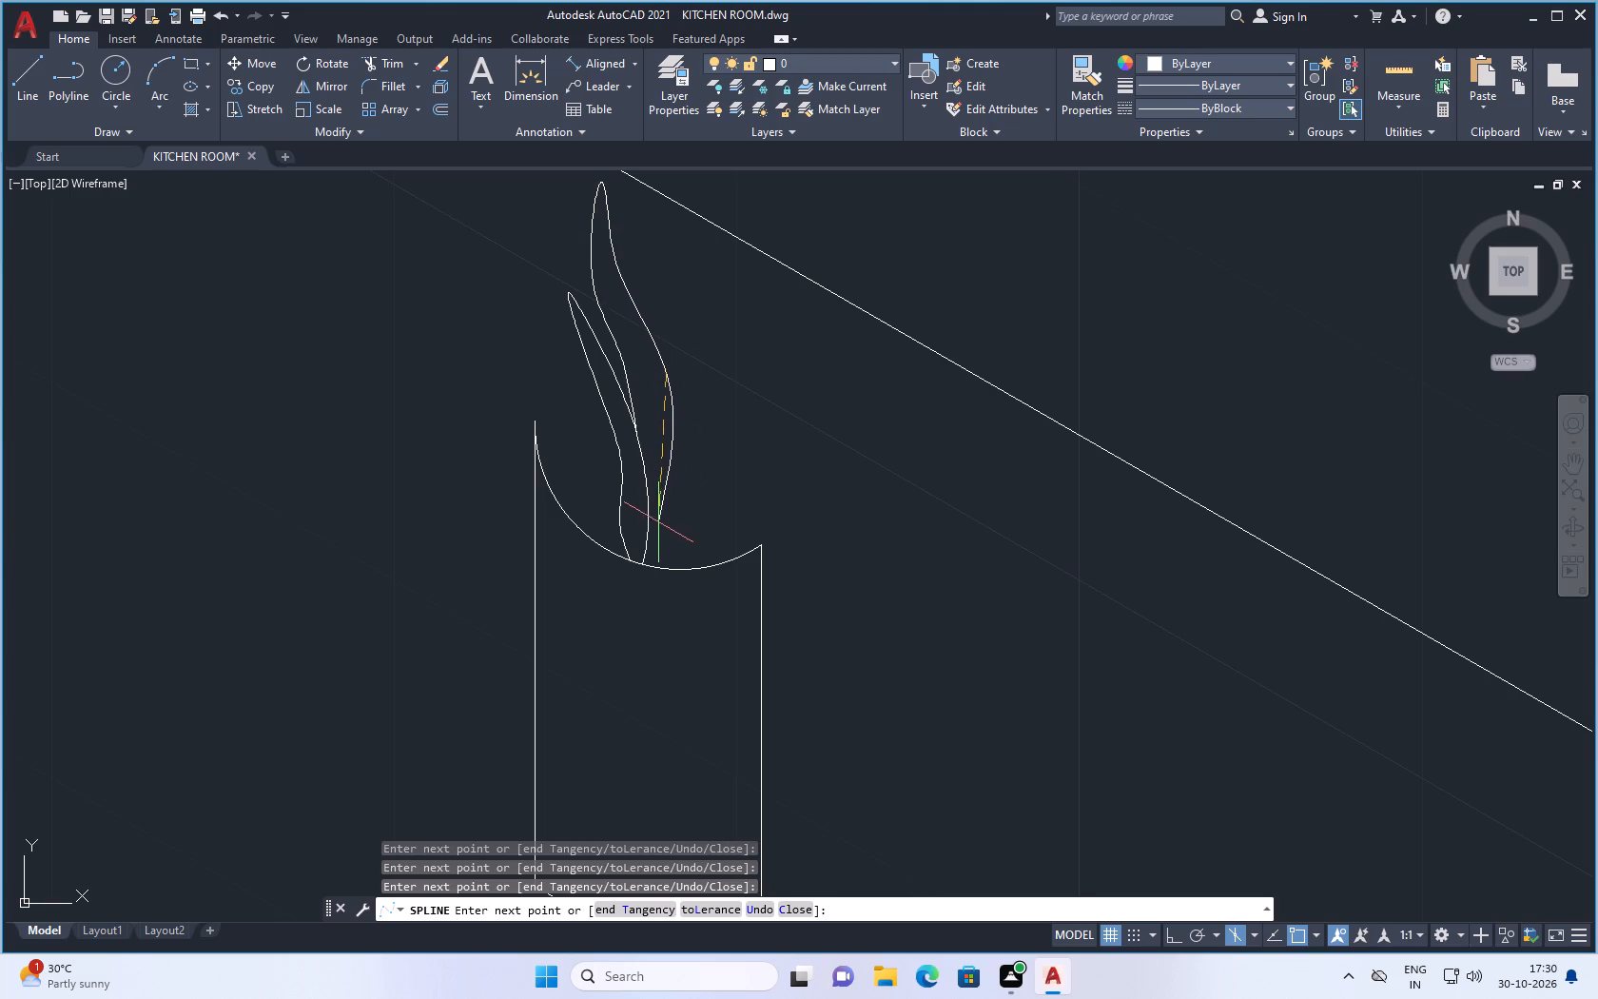
pyautogui.click(647, 536)
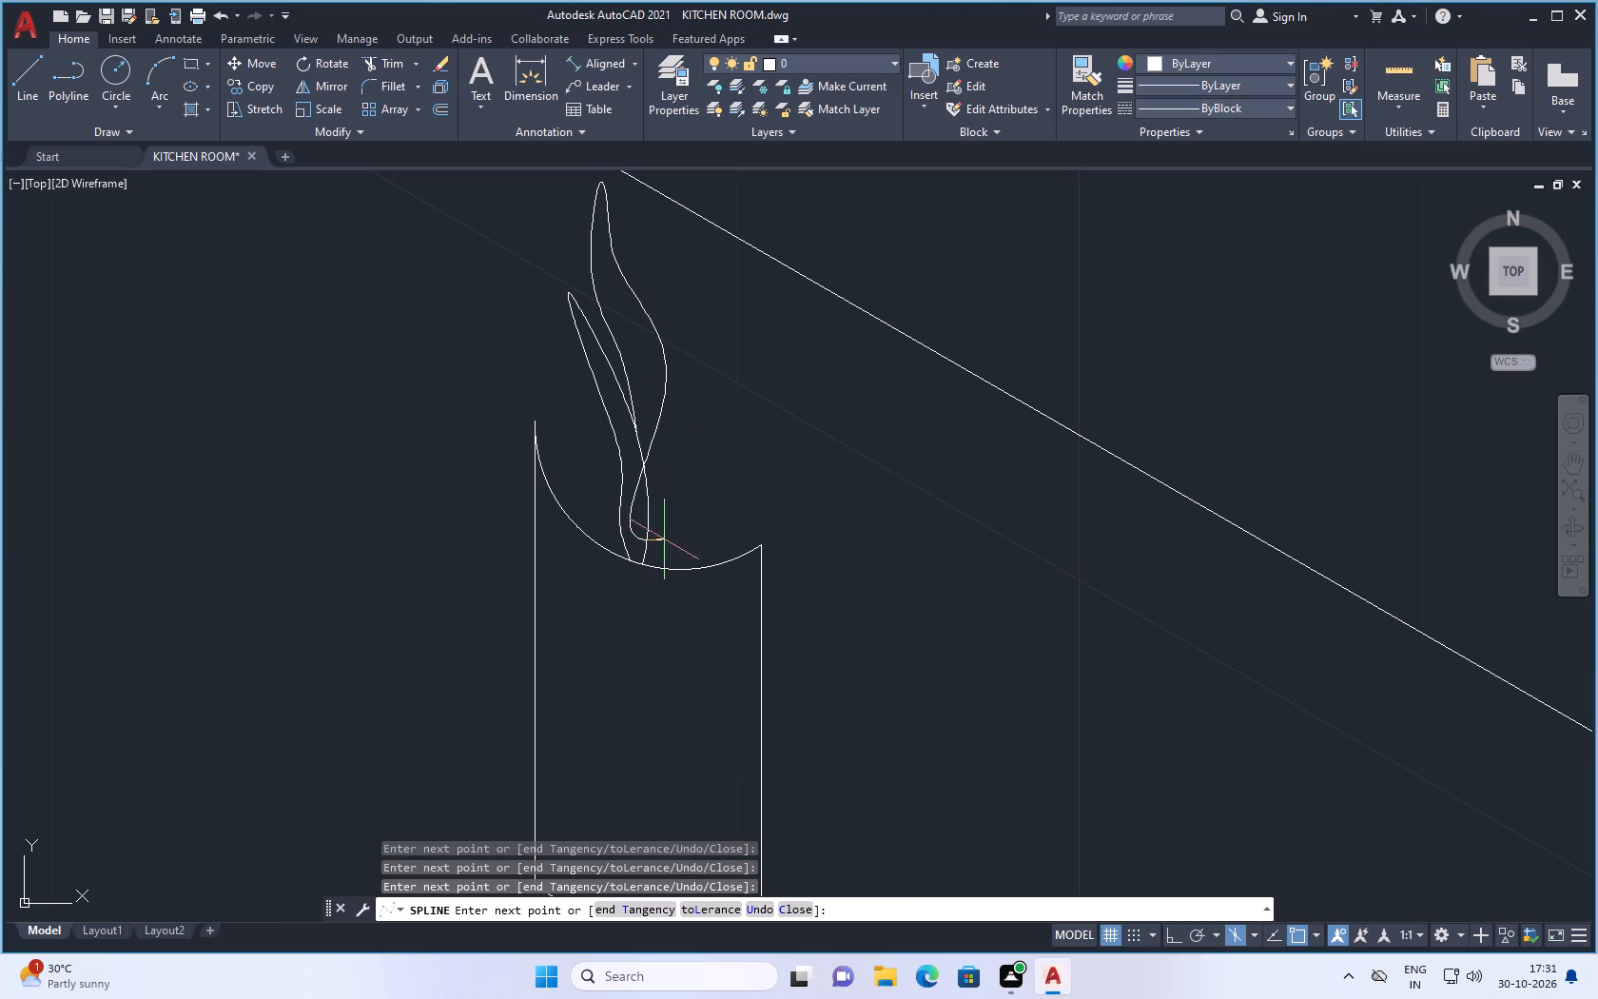
pyautogui.click(638, 561)
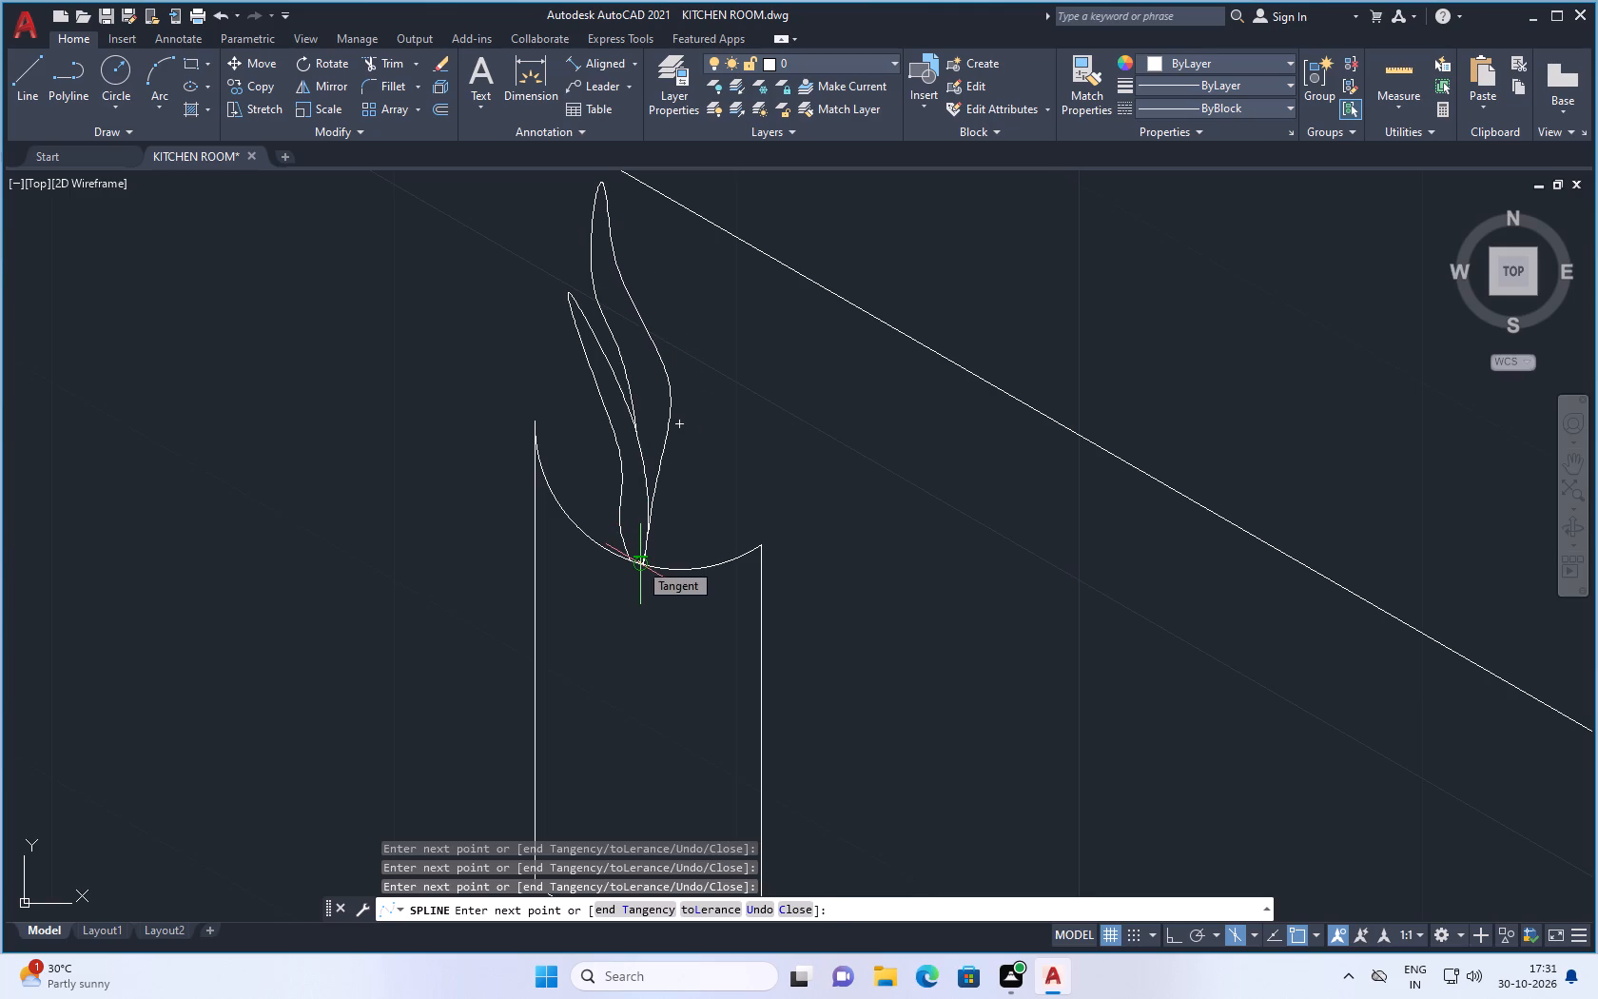
pyautogui.press('Return')
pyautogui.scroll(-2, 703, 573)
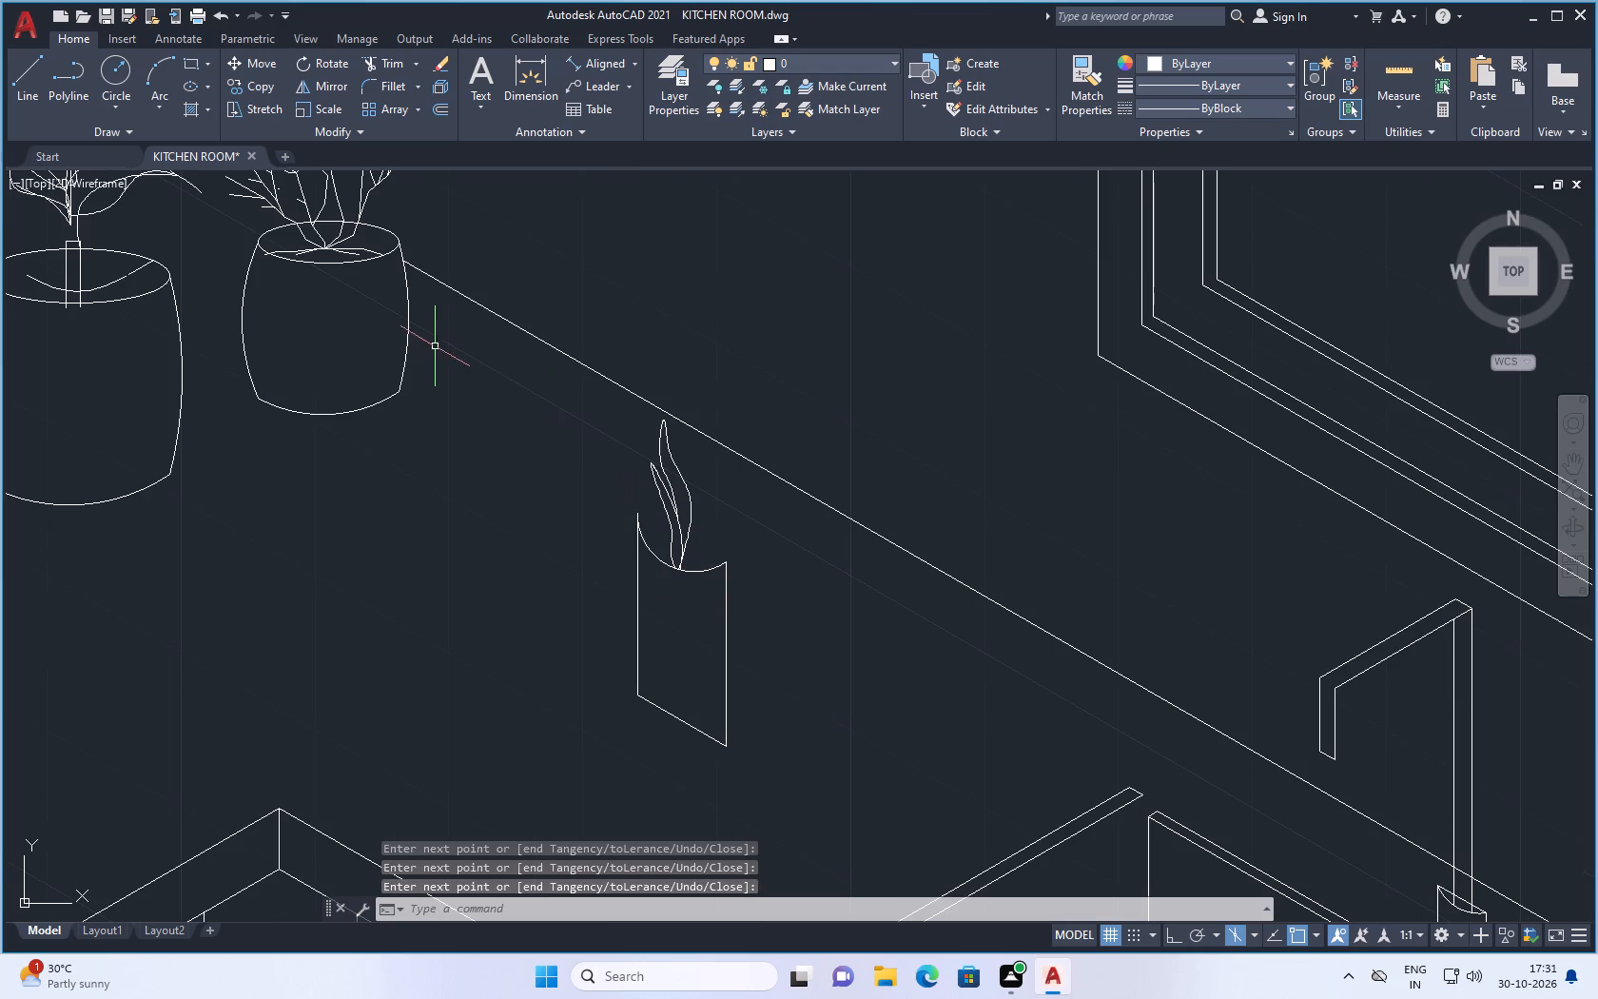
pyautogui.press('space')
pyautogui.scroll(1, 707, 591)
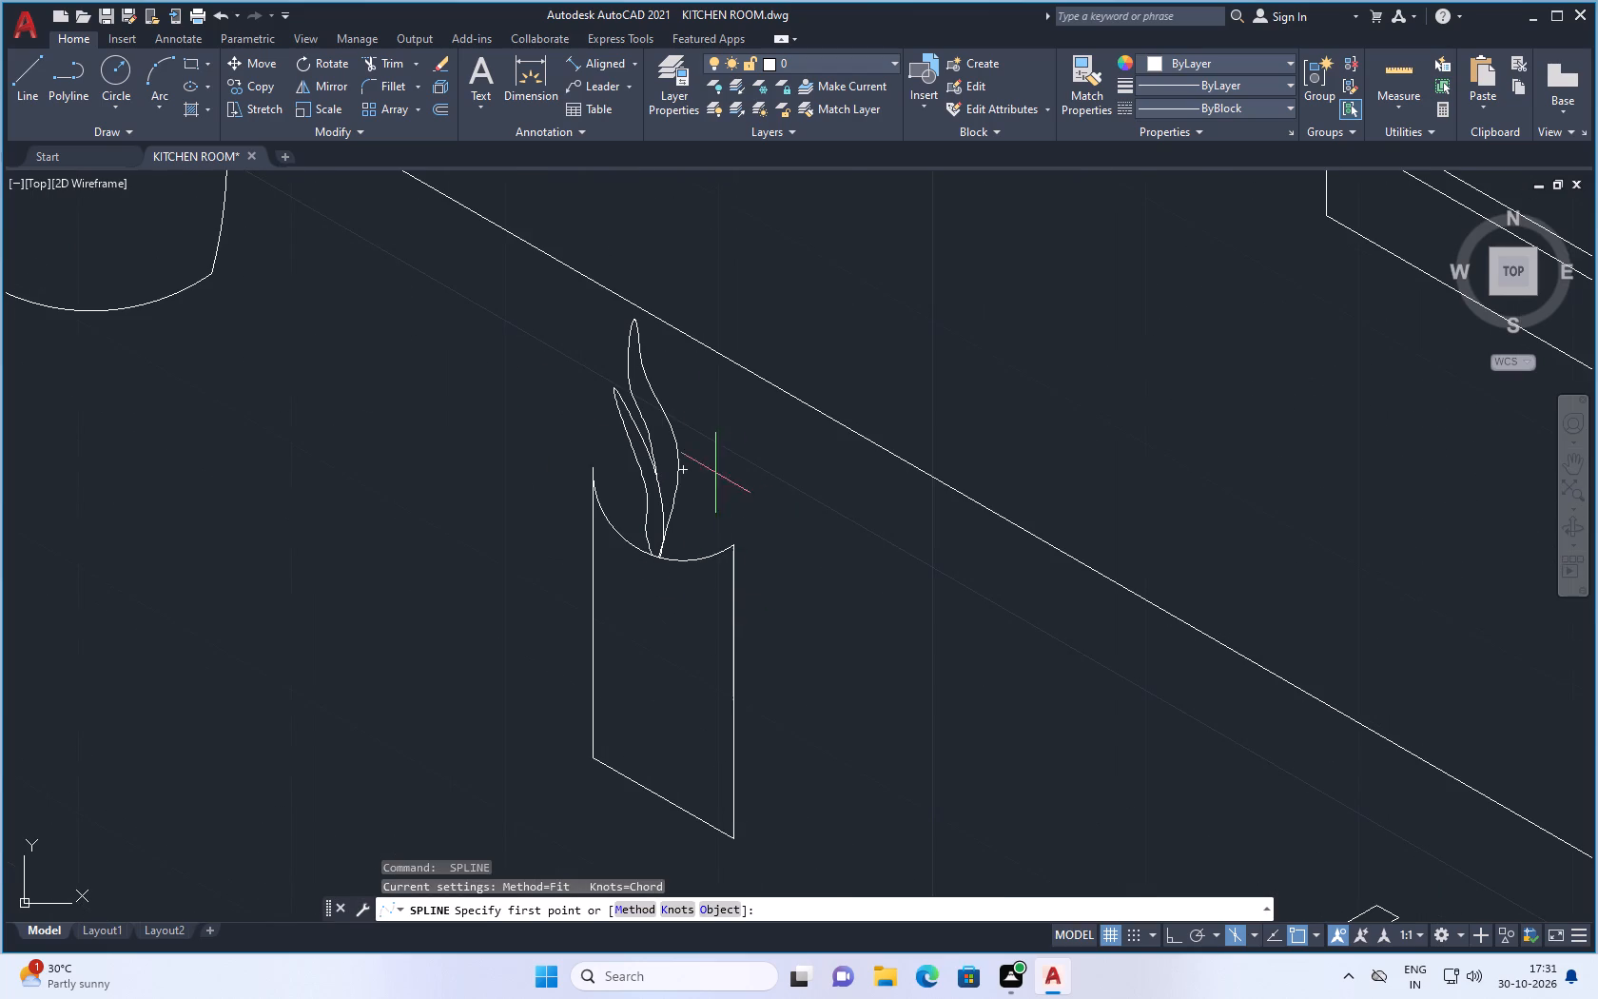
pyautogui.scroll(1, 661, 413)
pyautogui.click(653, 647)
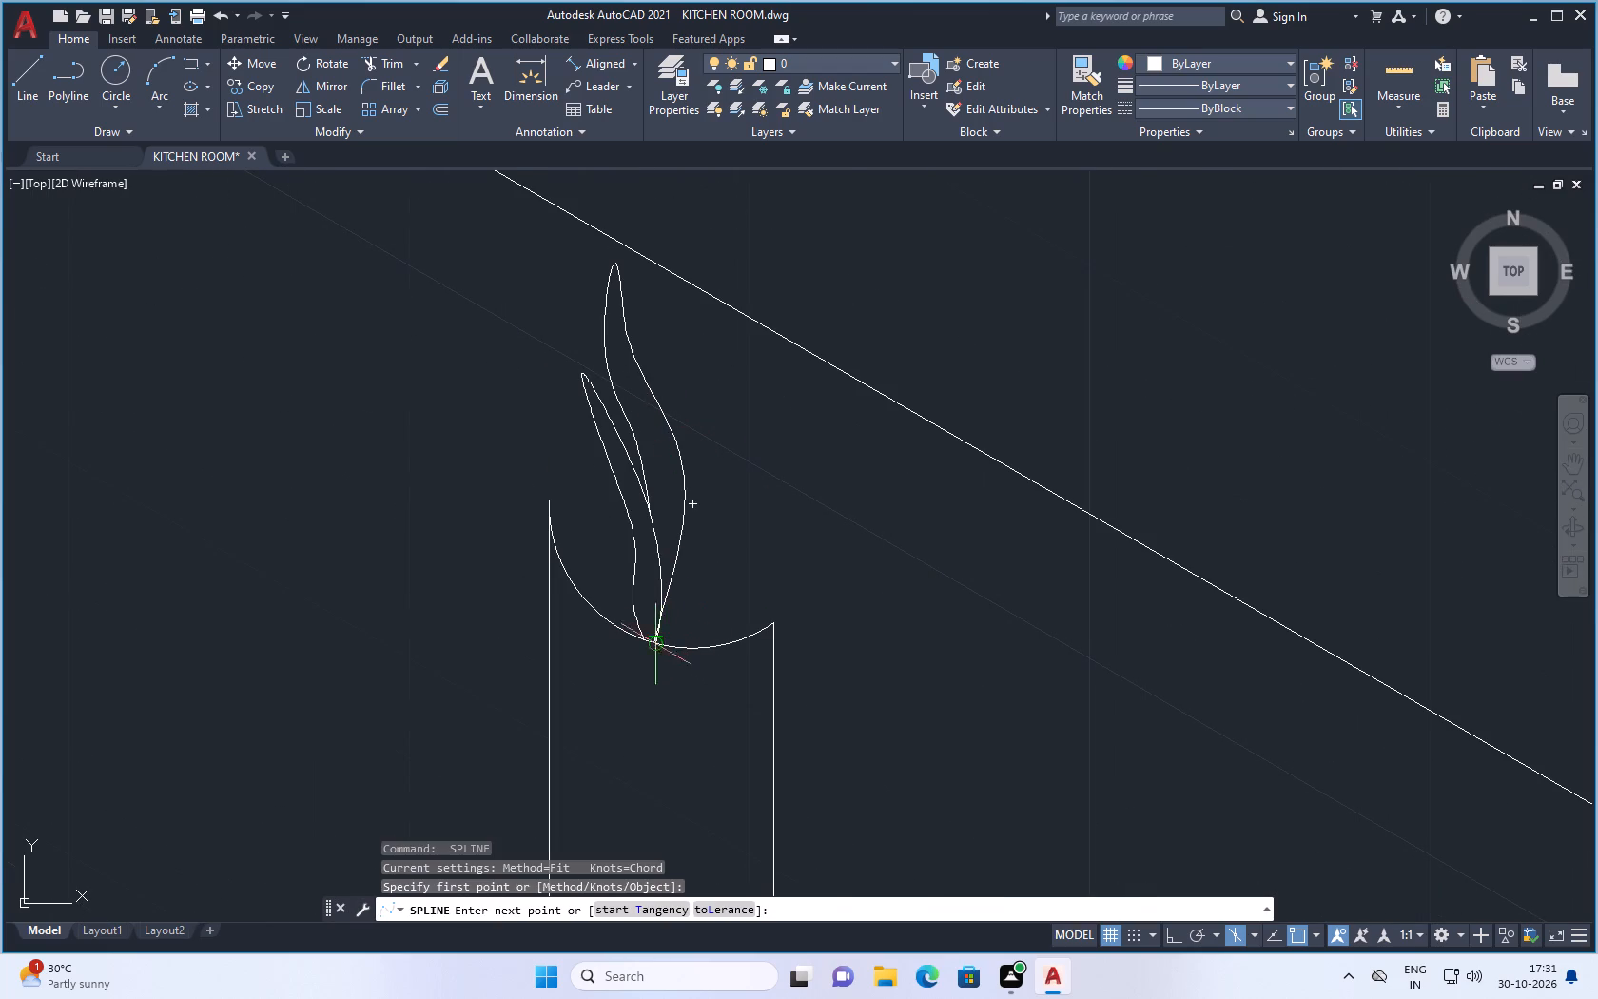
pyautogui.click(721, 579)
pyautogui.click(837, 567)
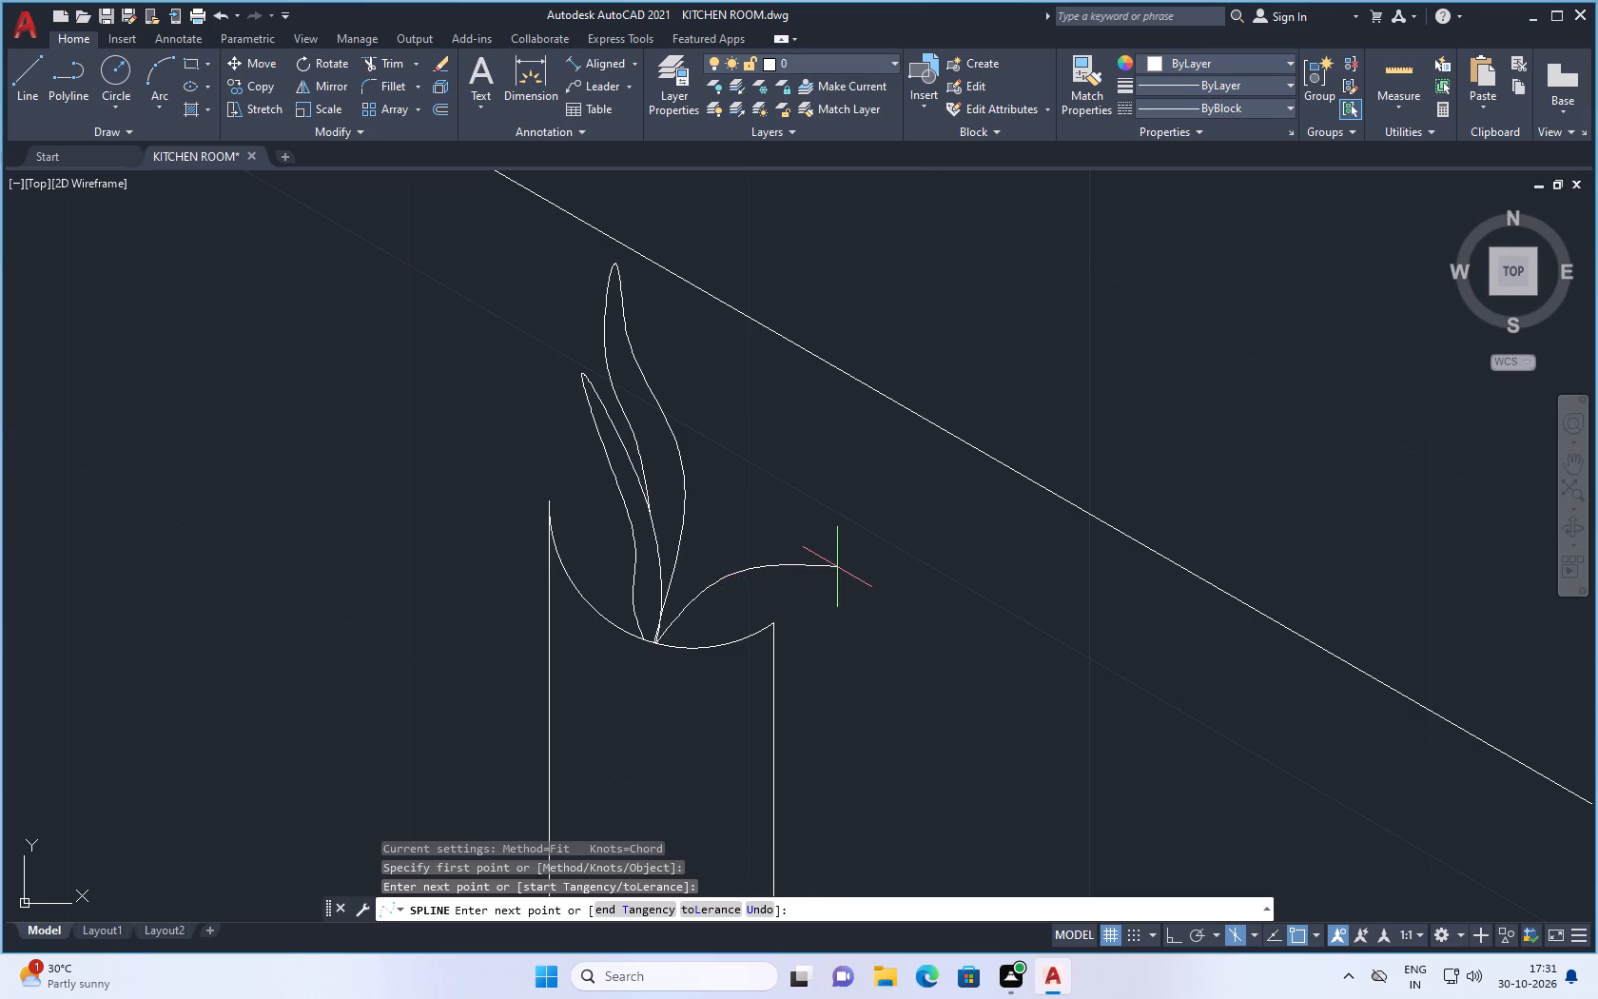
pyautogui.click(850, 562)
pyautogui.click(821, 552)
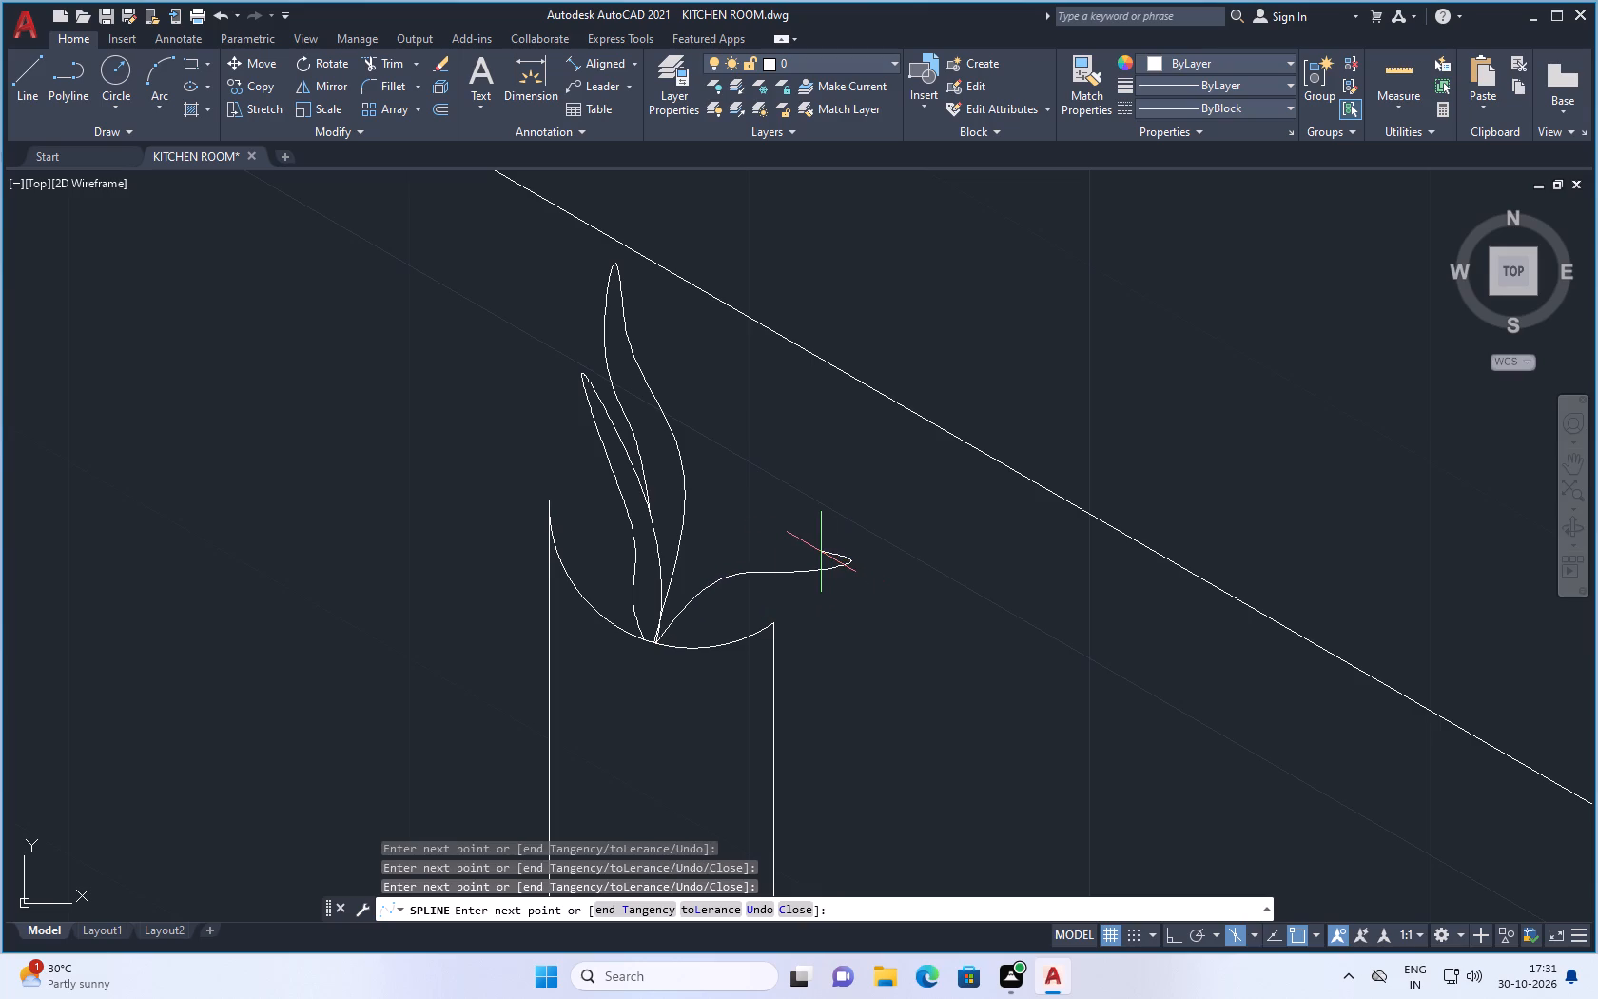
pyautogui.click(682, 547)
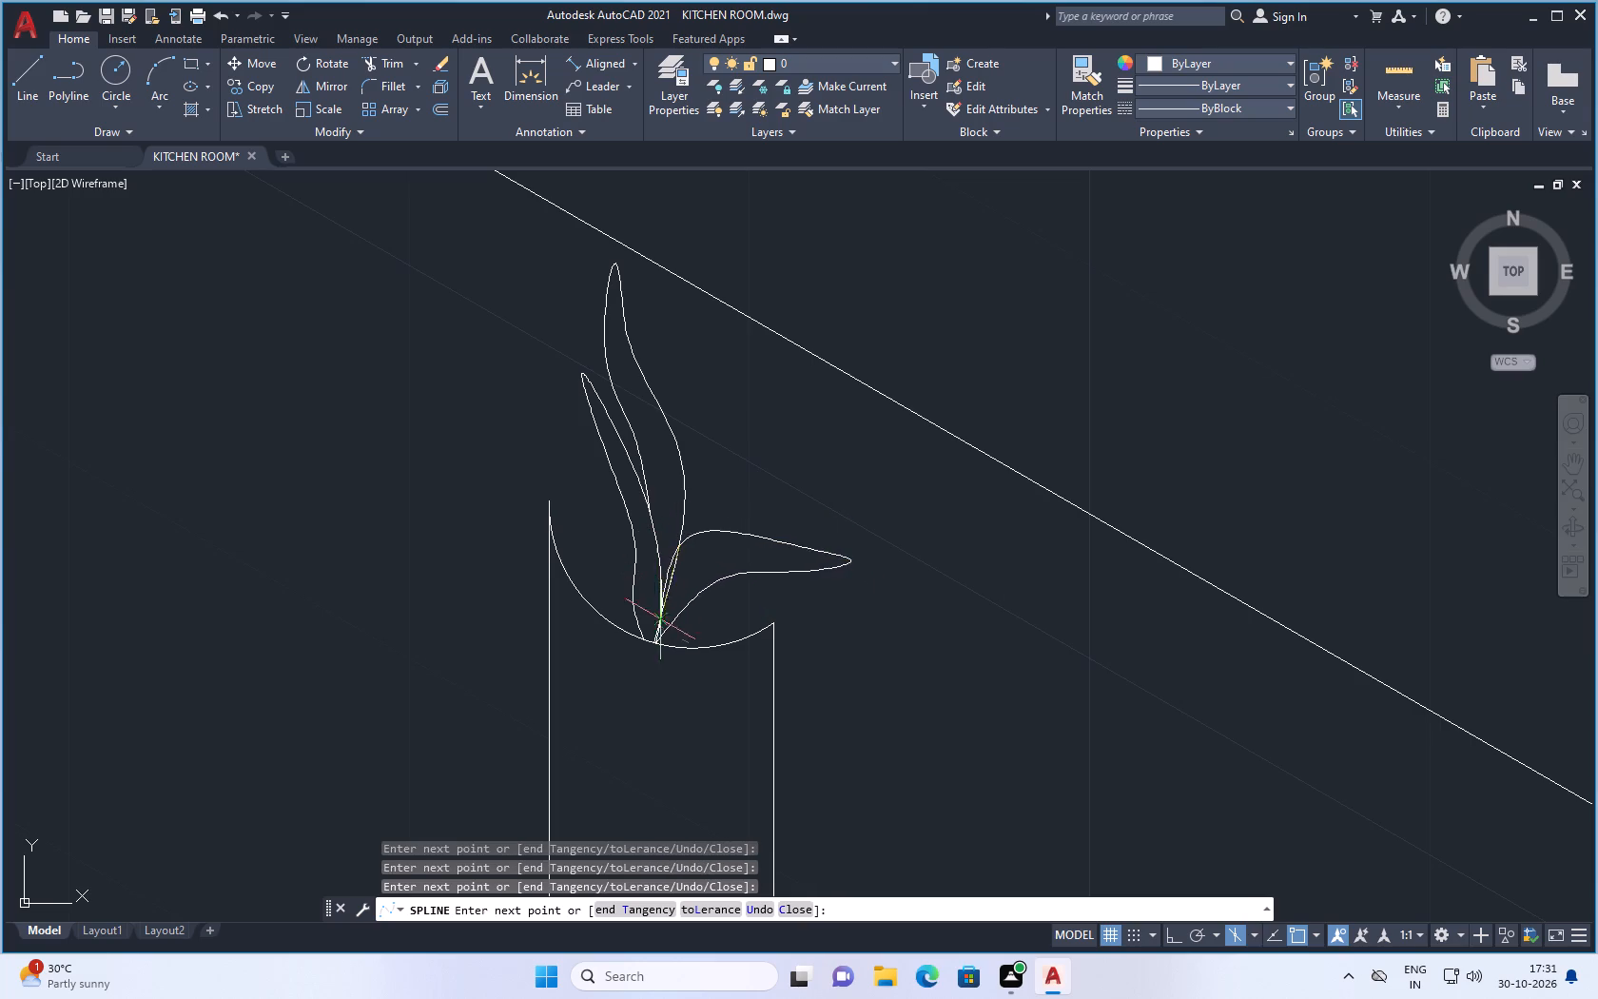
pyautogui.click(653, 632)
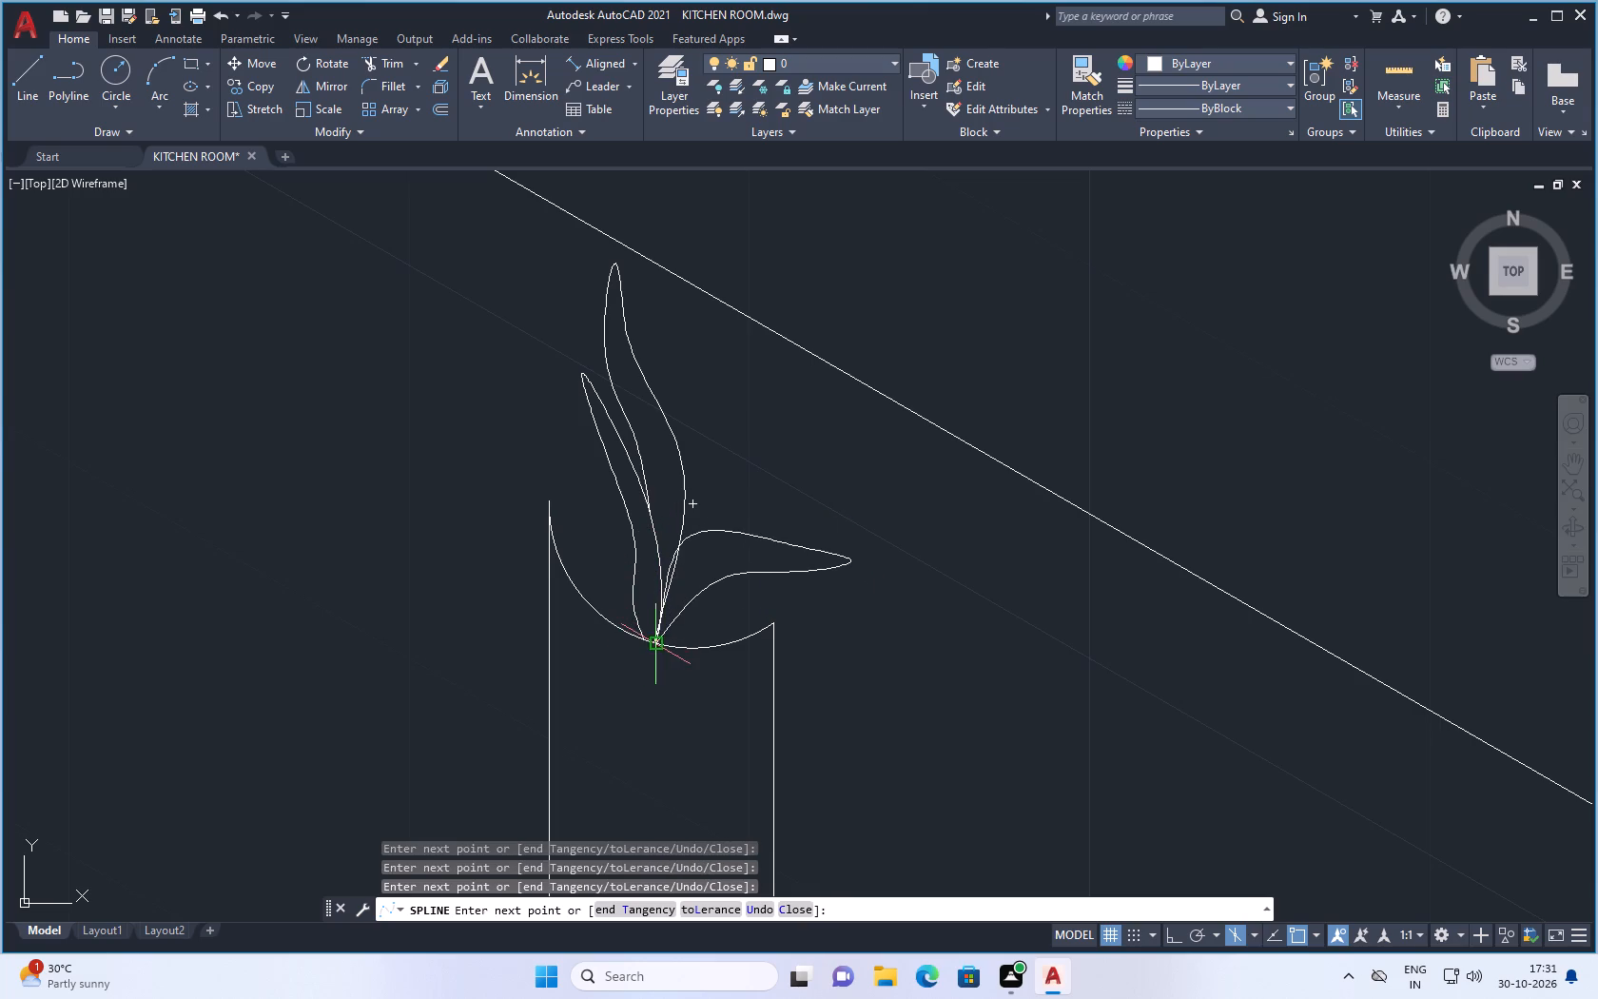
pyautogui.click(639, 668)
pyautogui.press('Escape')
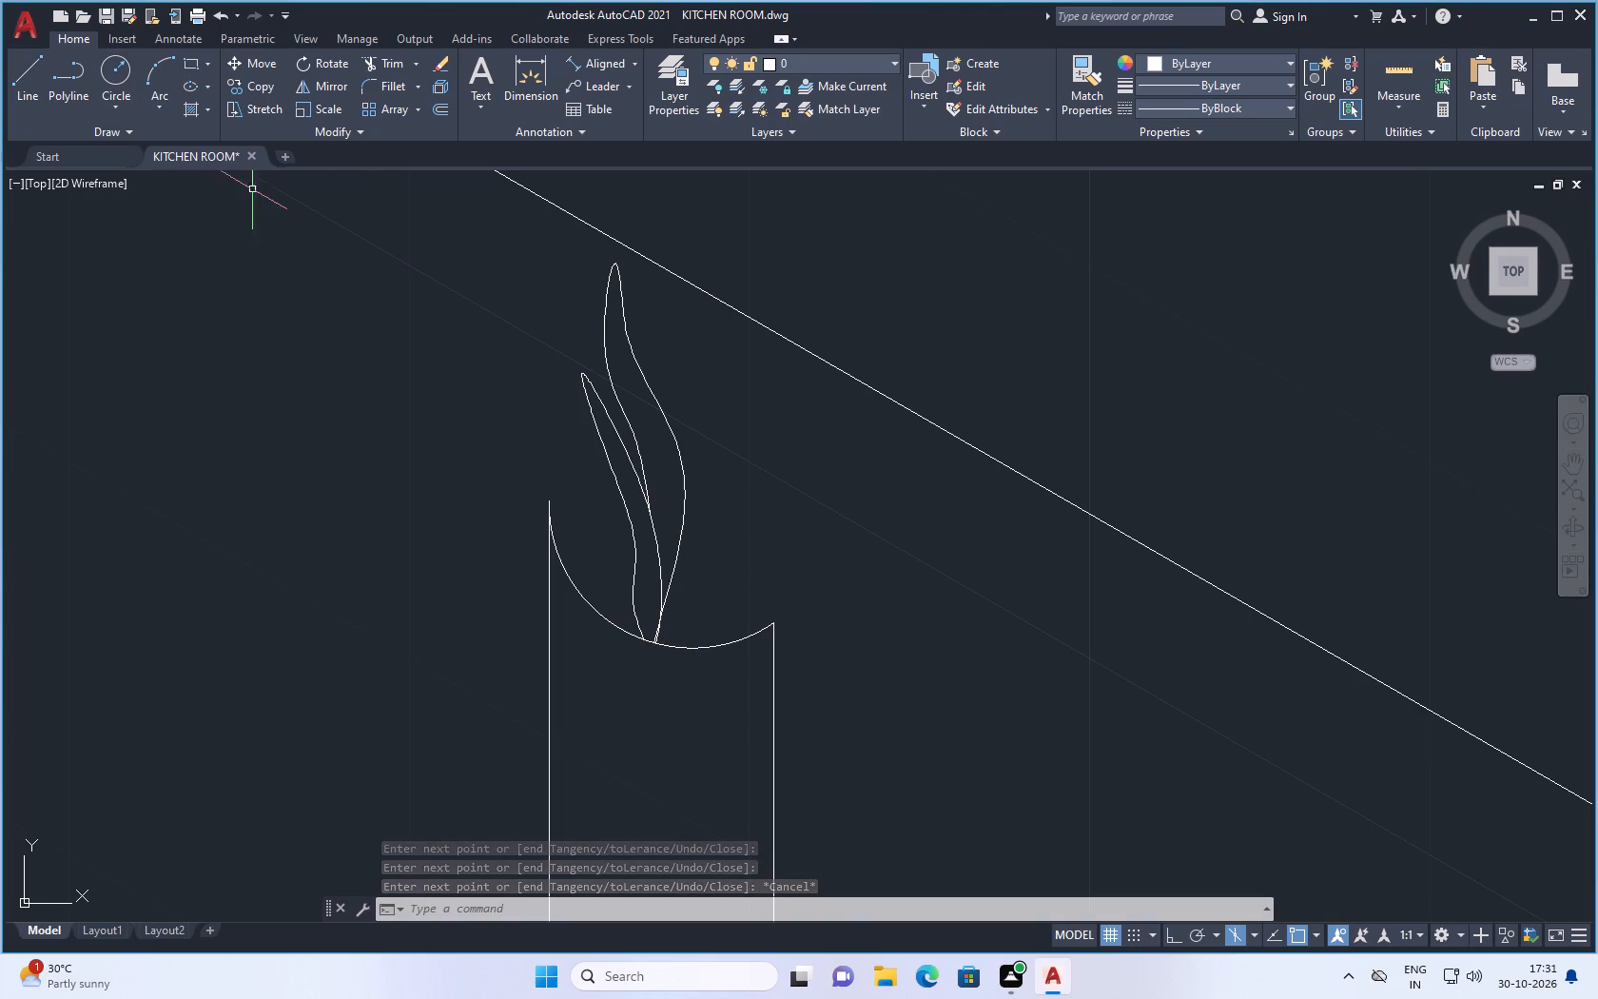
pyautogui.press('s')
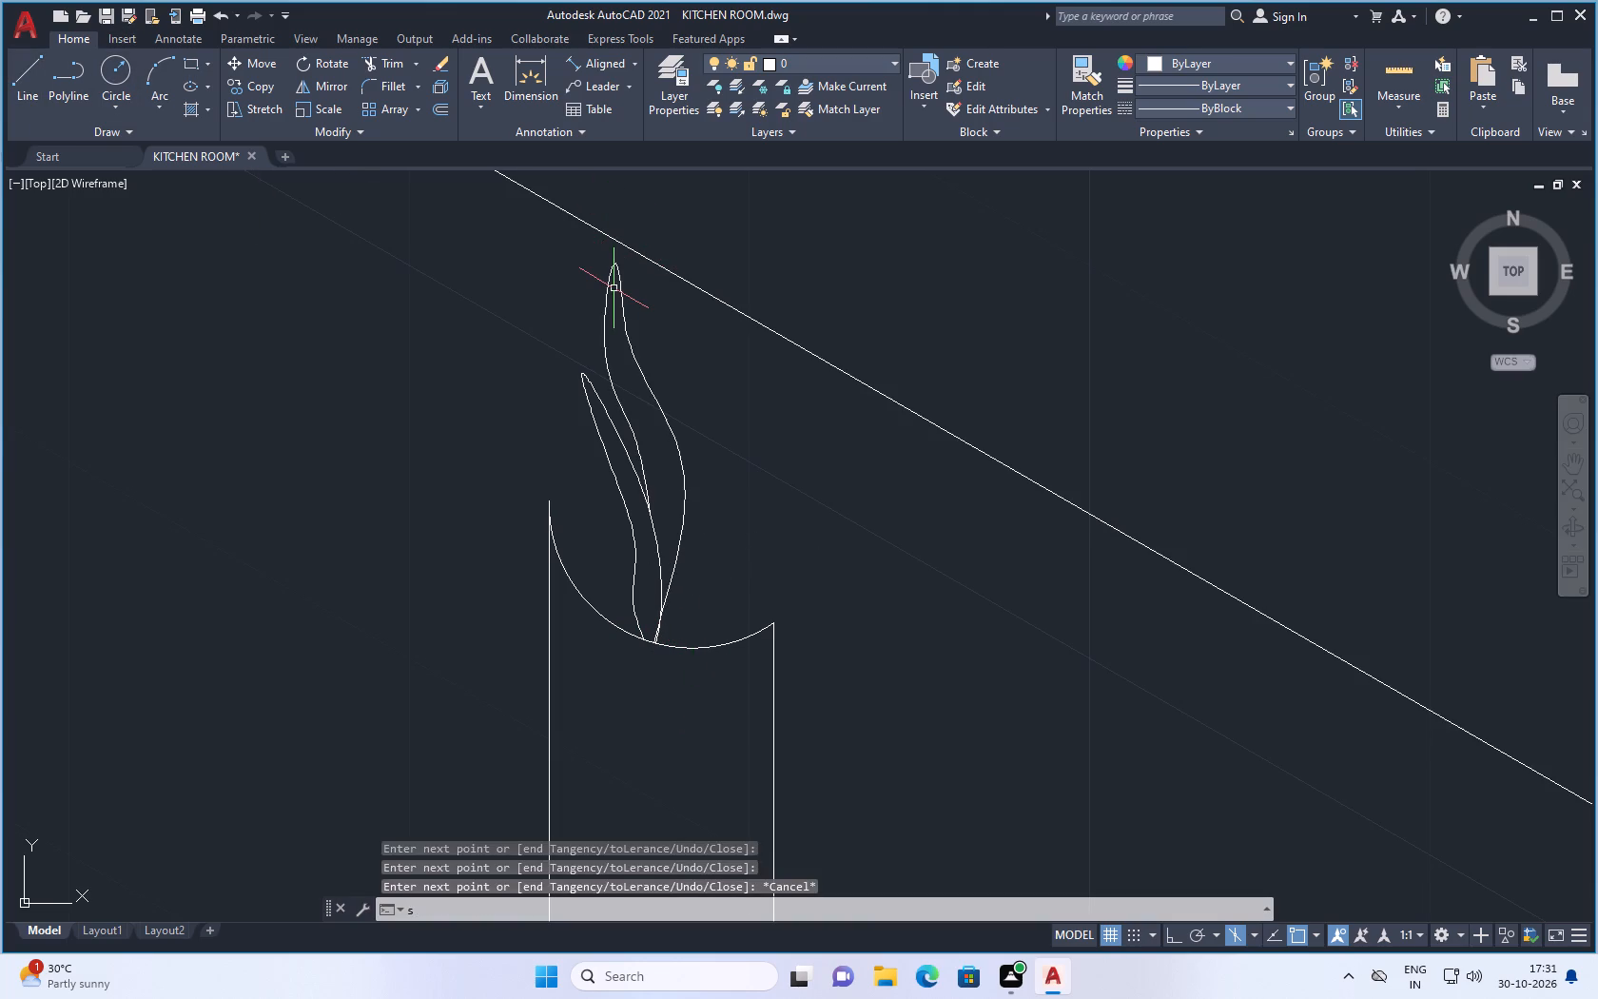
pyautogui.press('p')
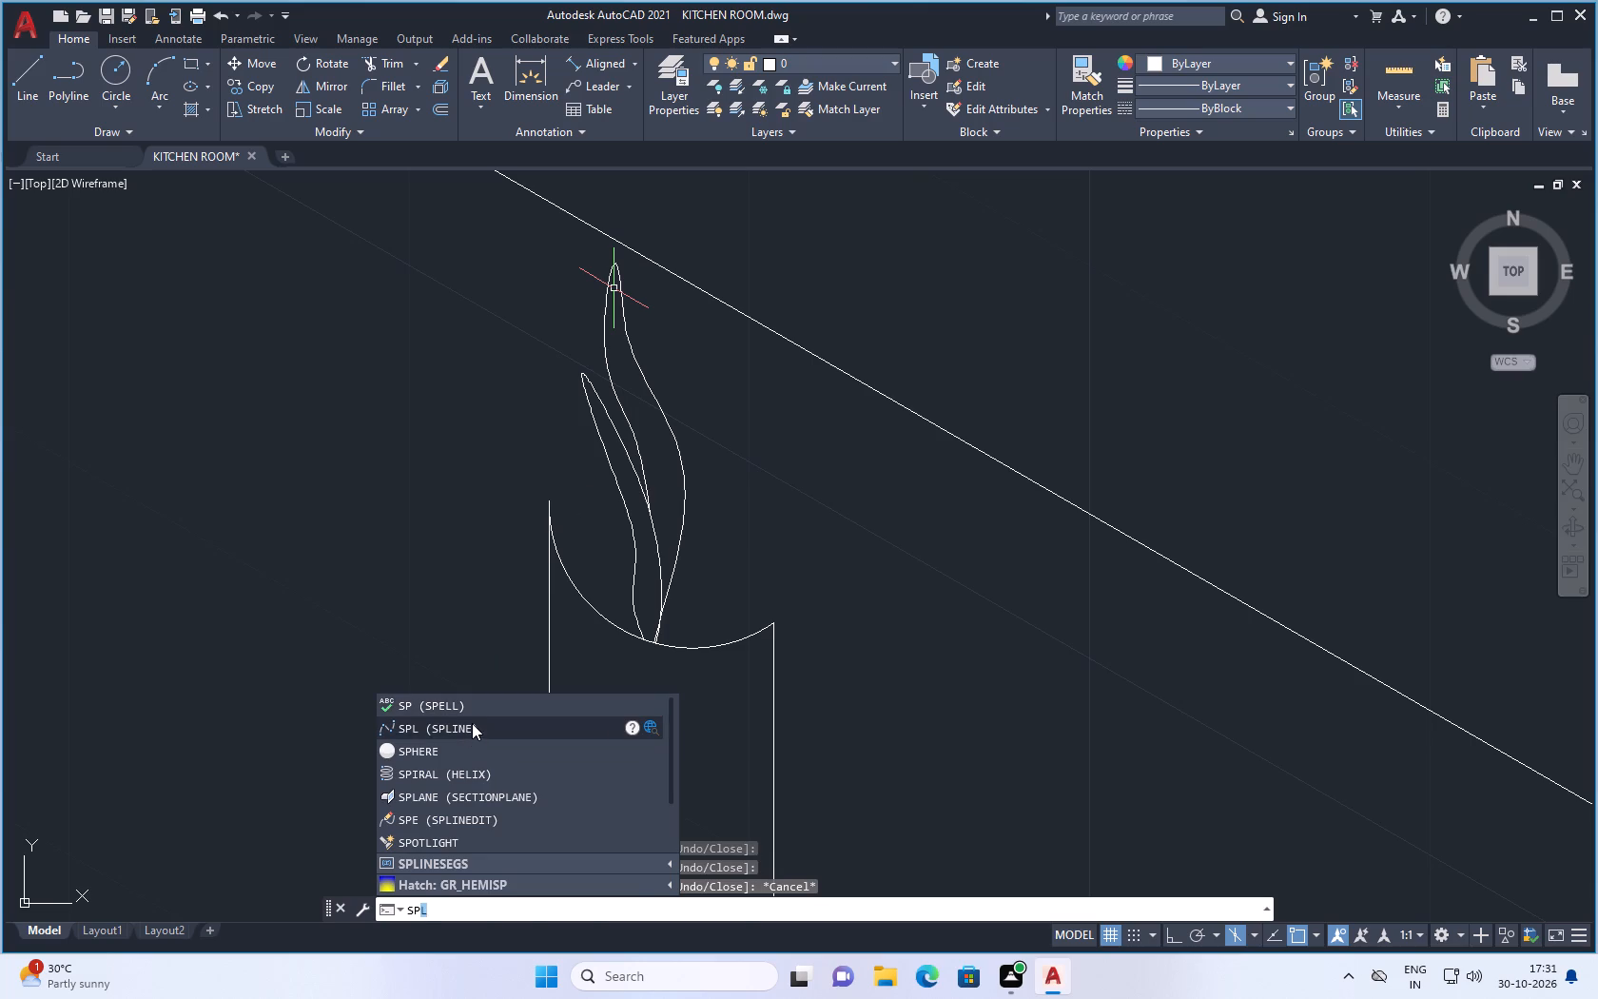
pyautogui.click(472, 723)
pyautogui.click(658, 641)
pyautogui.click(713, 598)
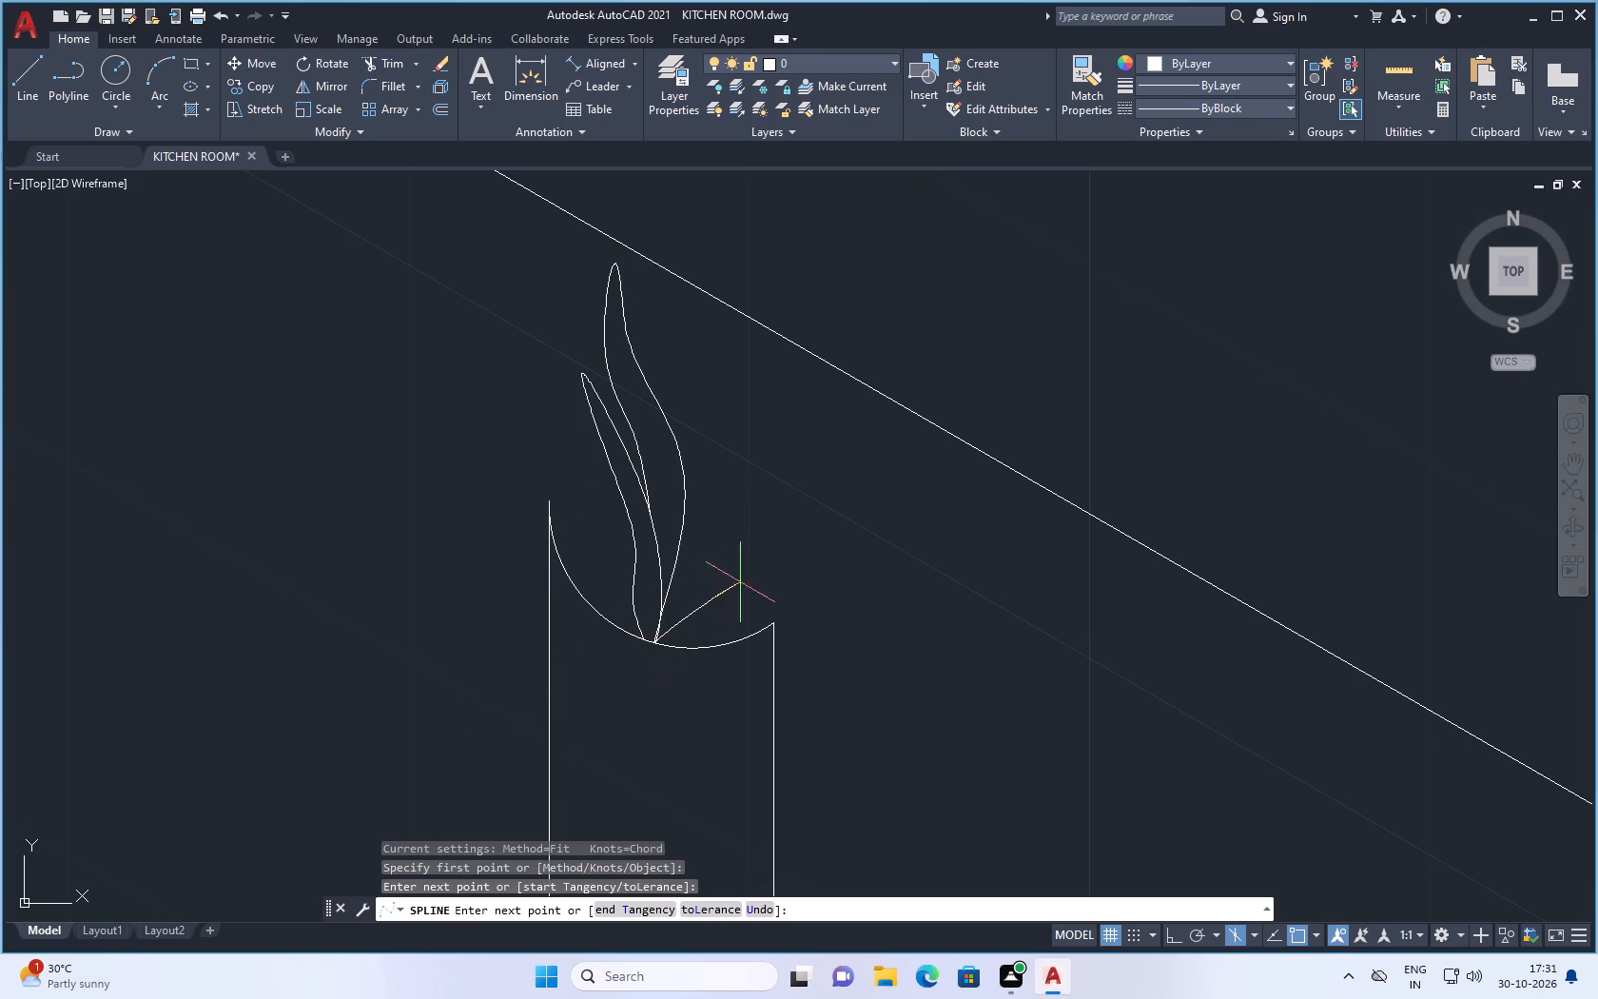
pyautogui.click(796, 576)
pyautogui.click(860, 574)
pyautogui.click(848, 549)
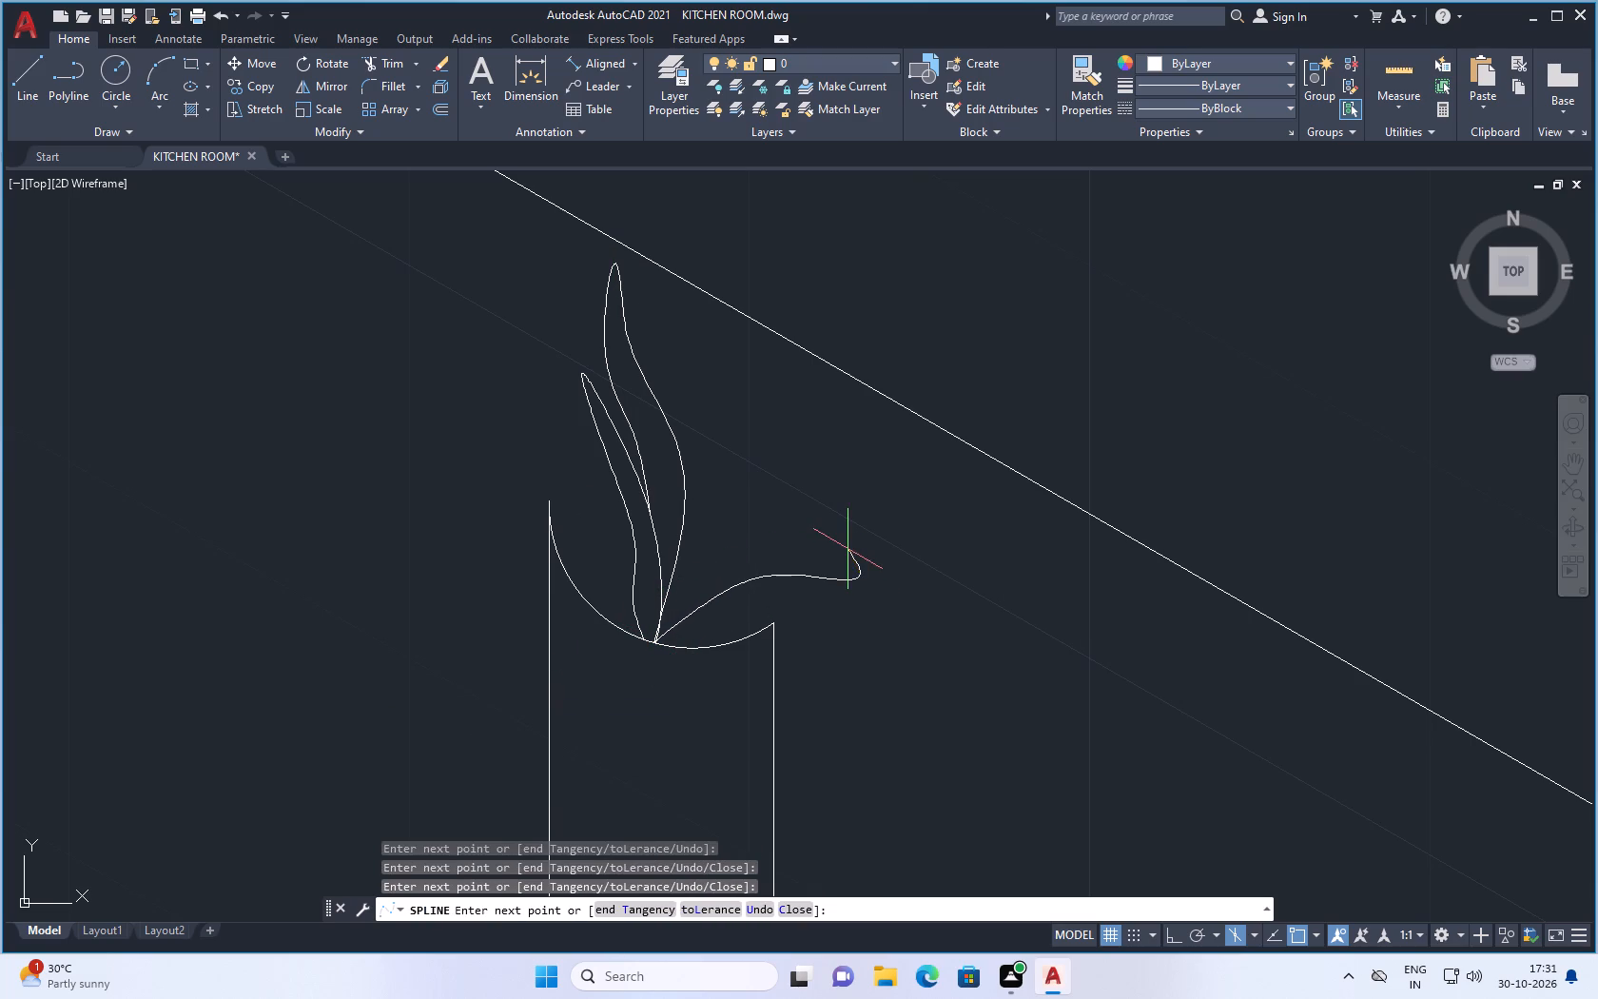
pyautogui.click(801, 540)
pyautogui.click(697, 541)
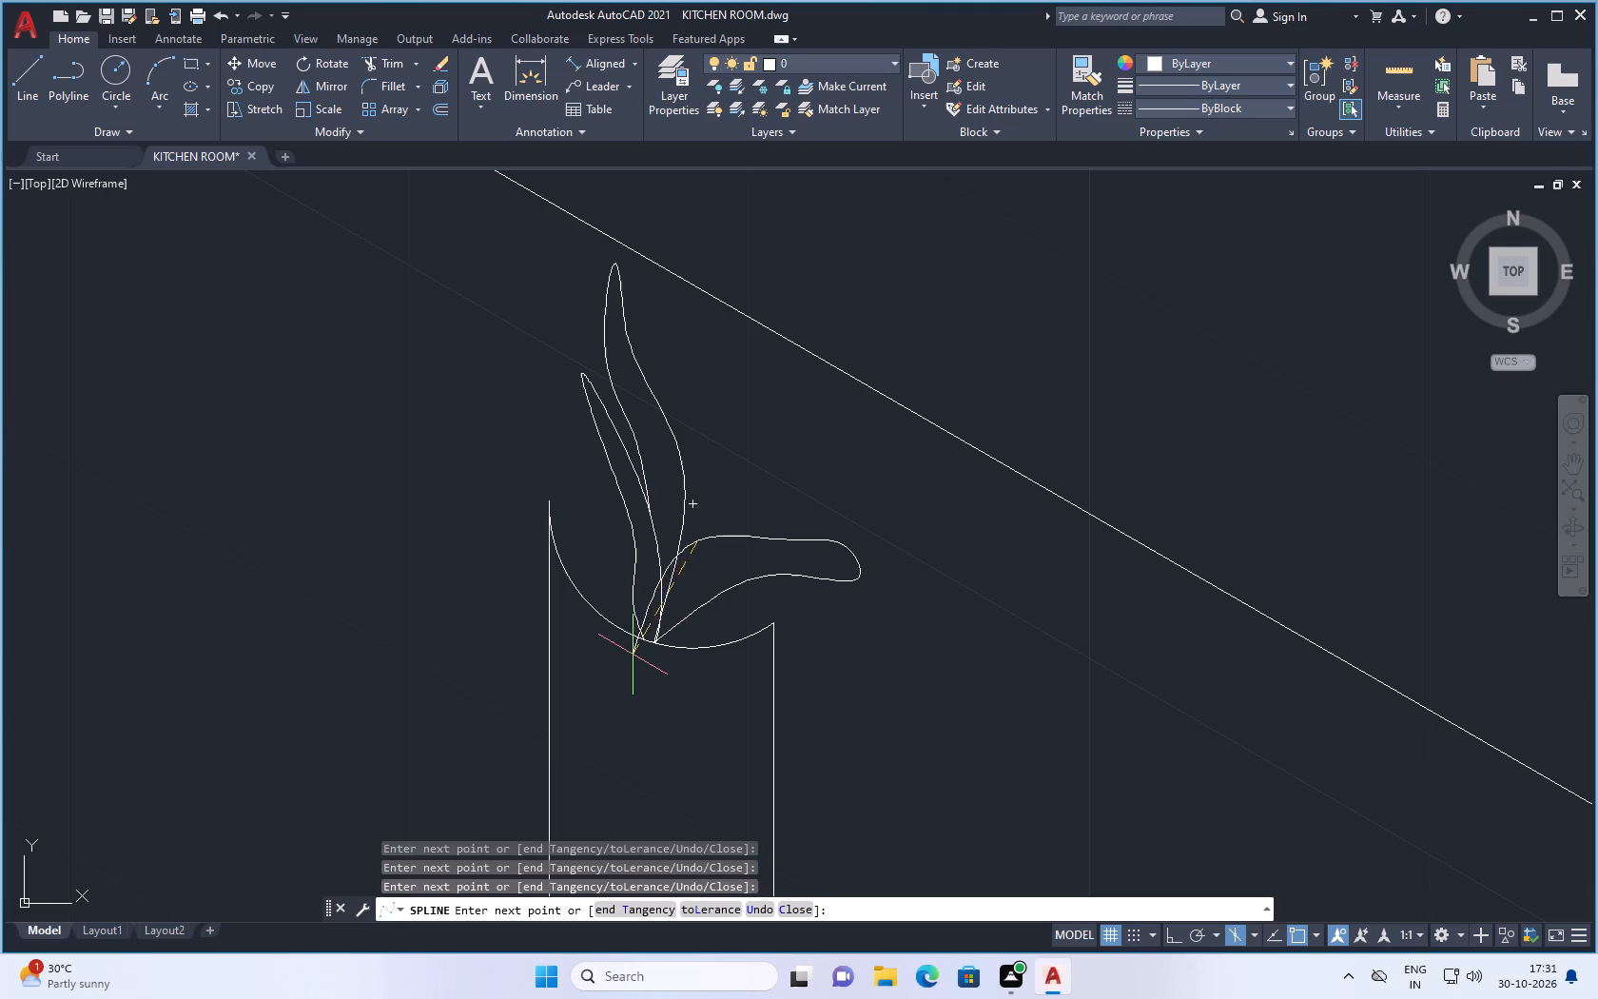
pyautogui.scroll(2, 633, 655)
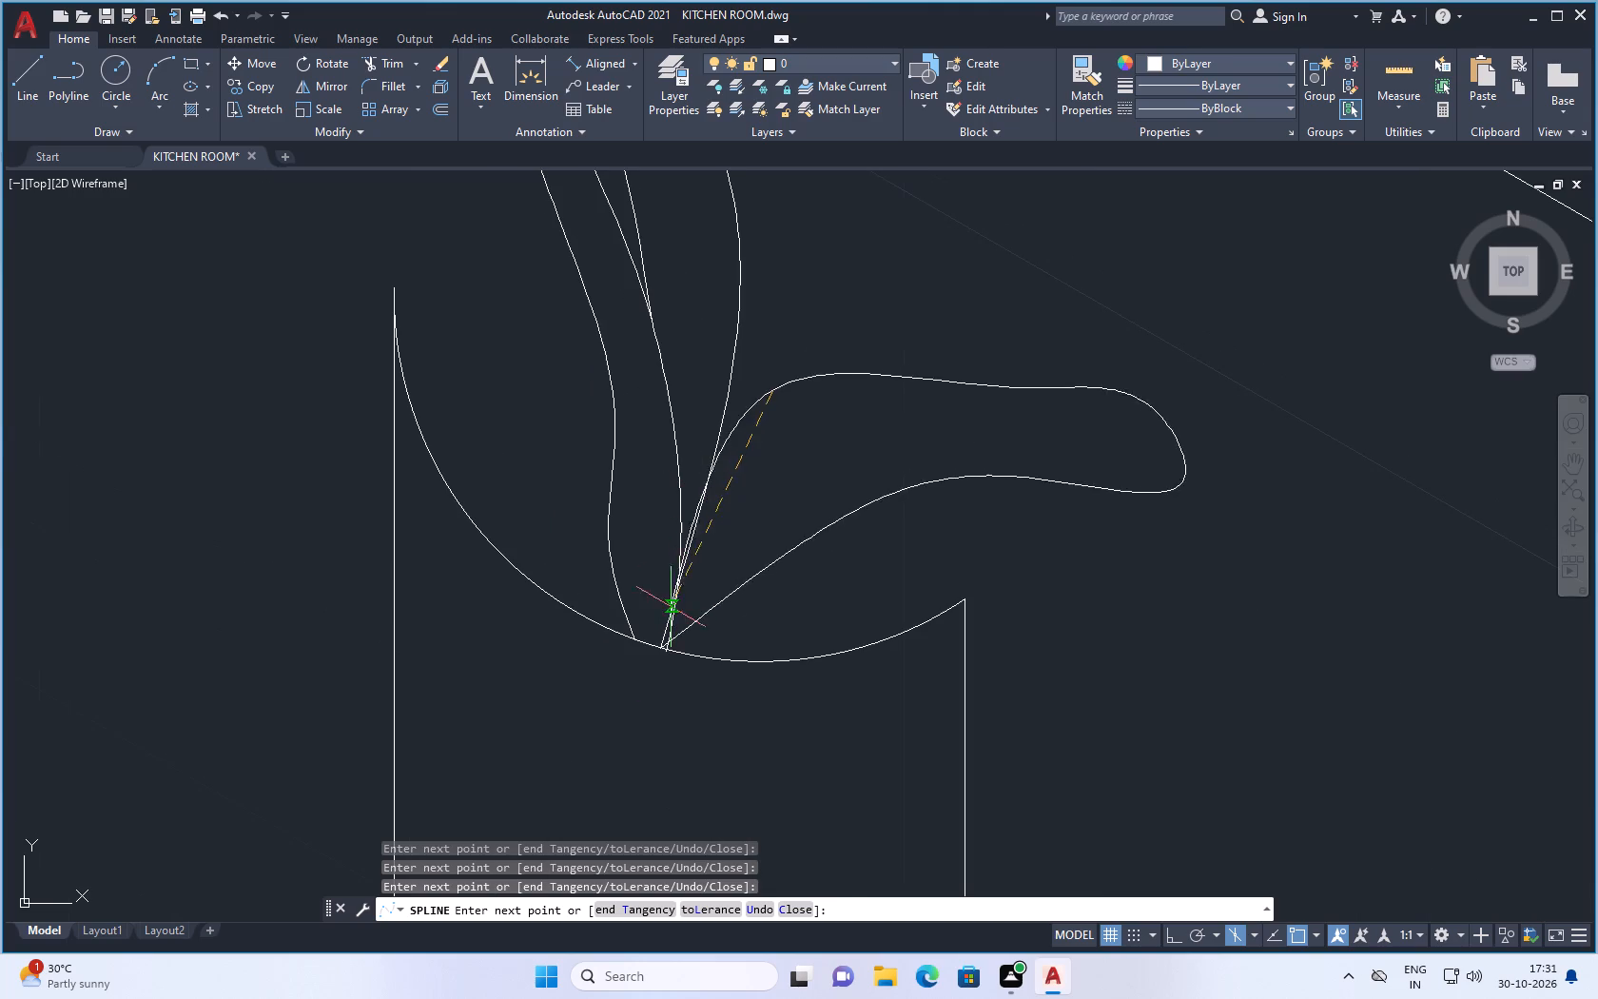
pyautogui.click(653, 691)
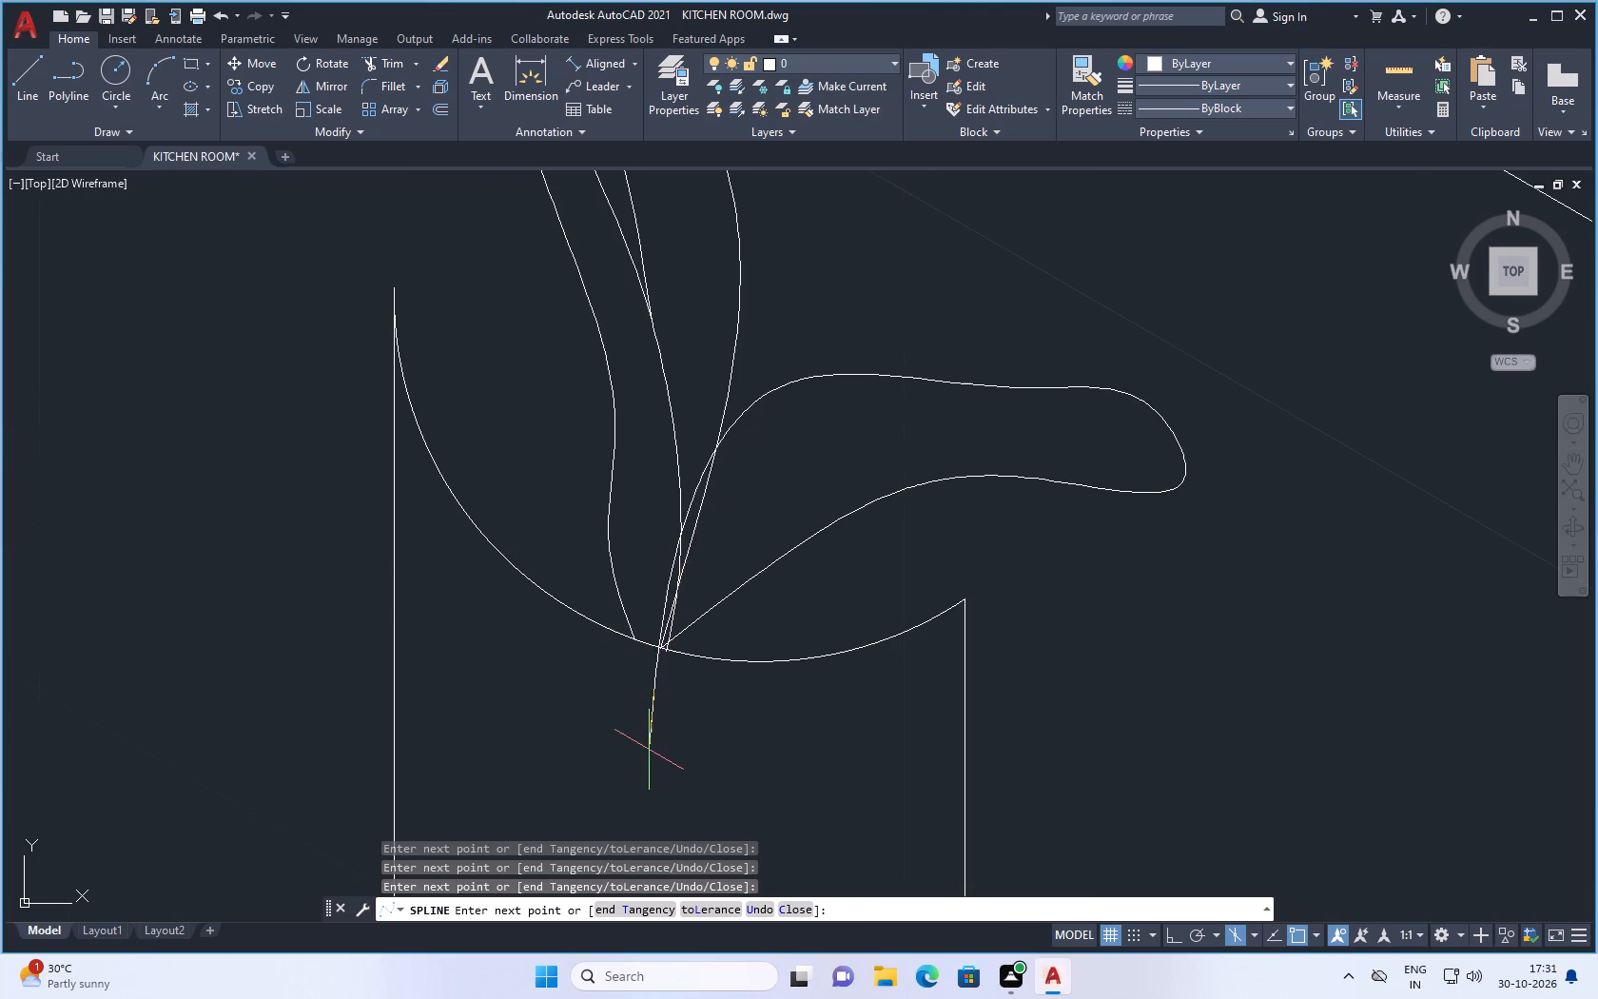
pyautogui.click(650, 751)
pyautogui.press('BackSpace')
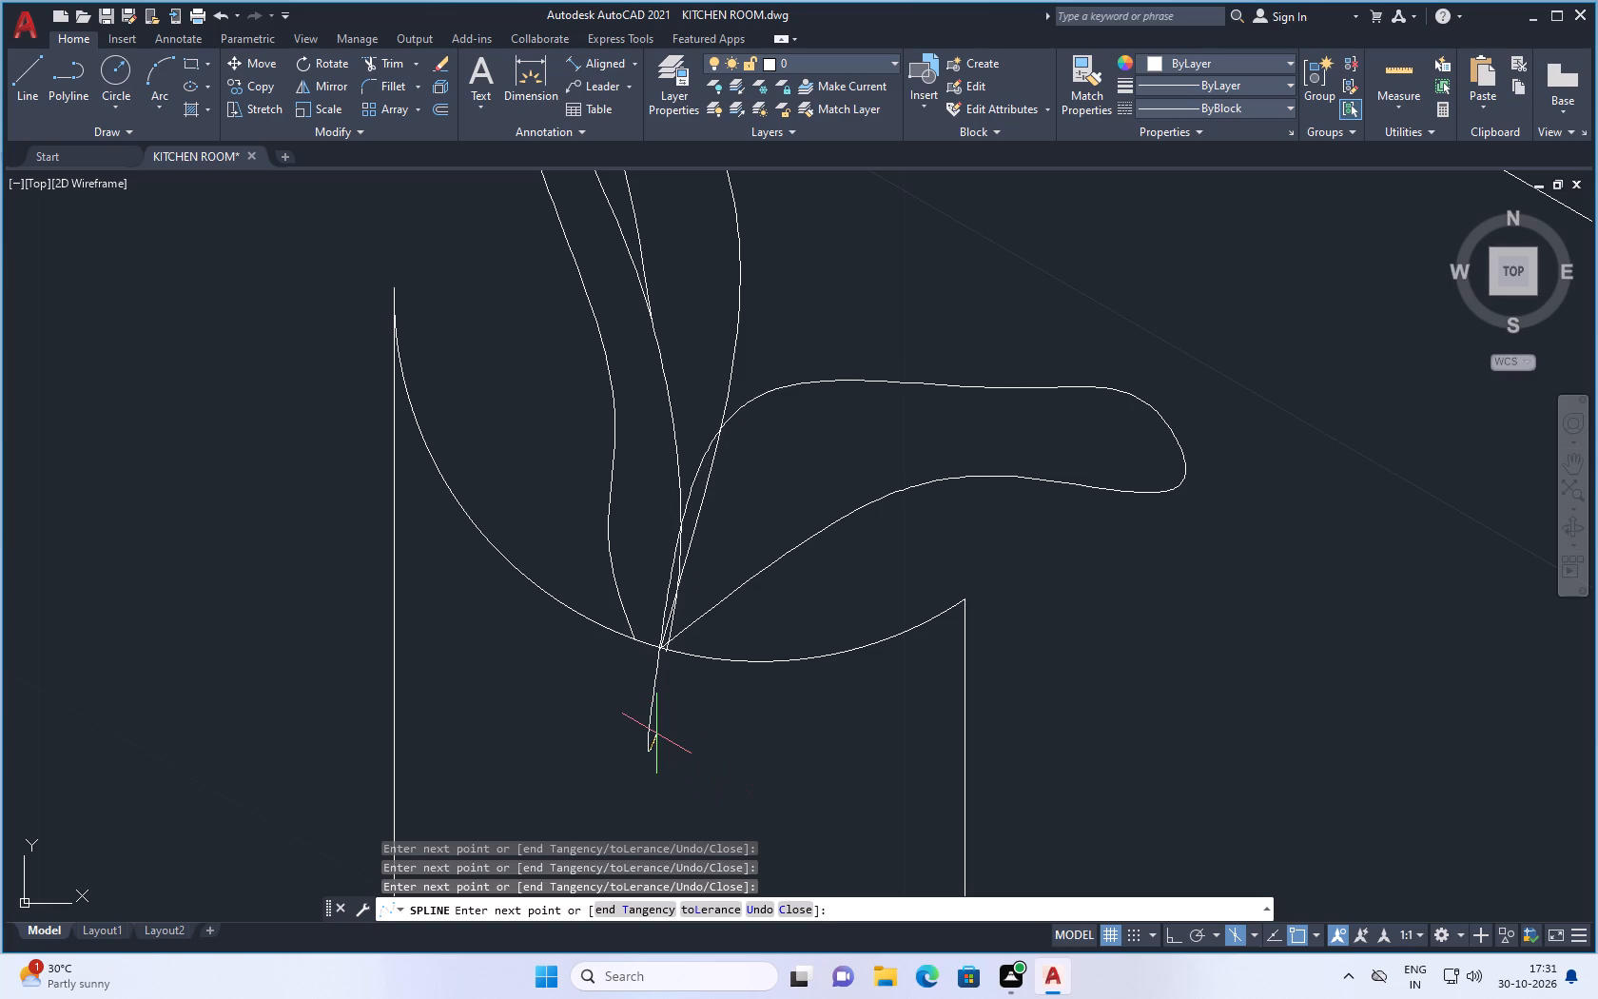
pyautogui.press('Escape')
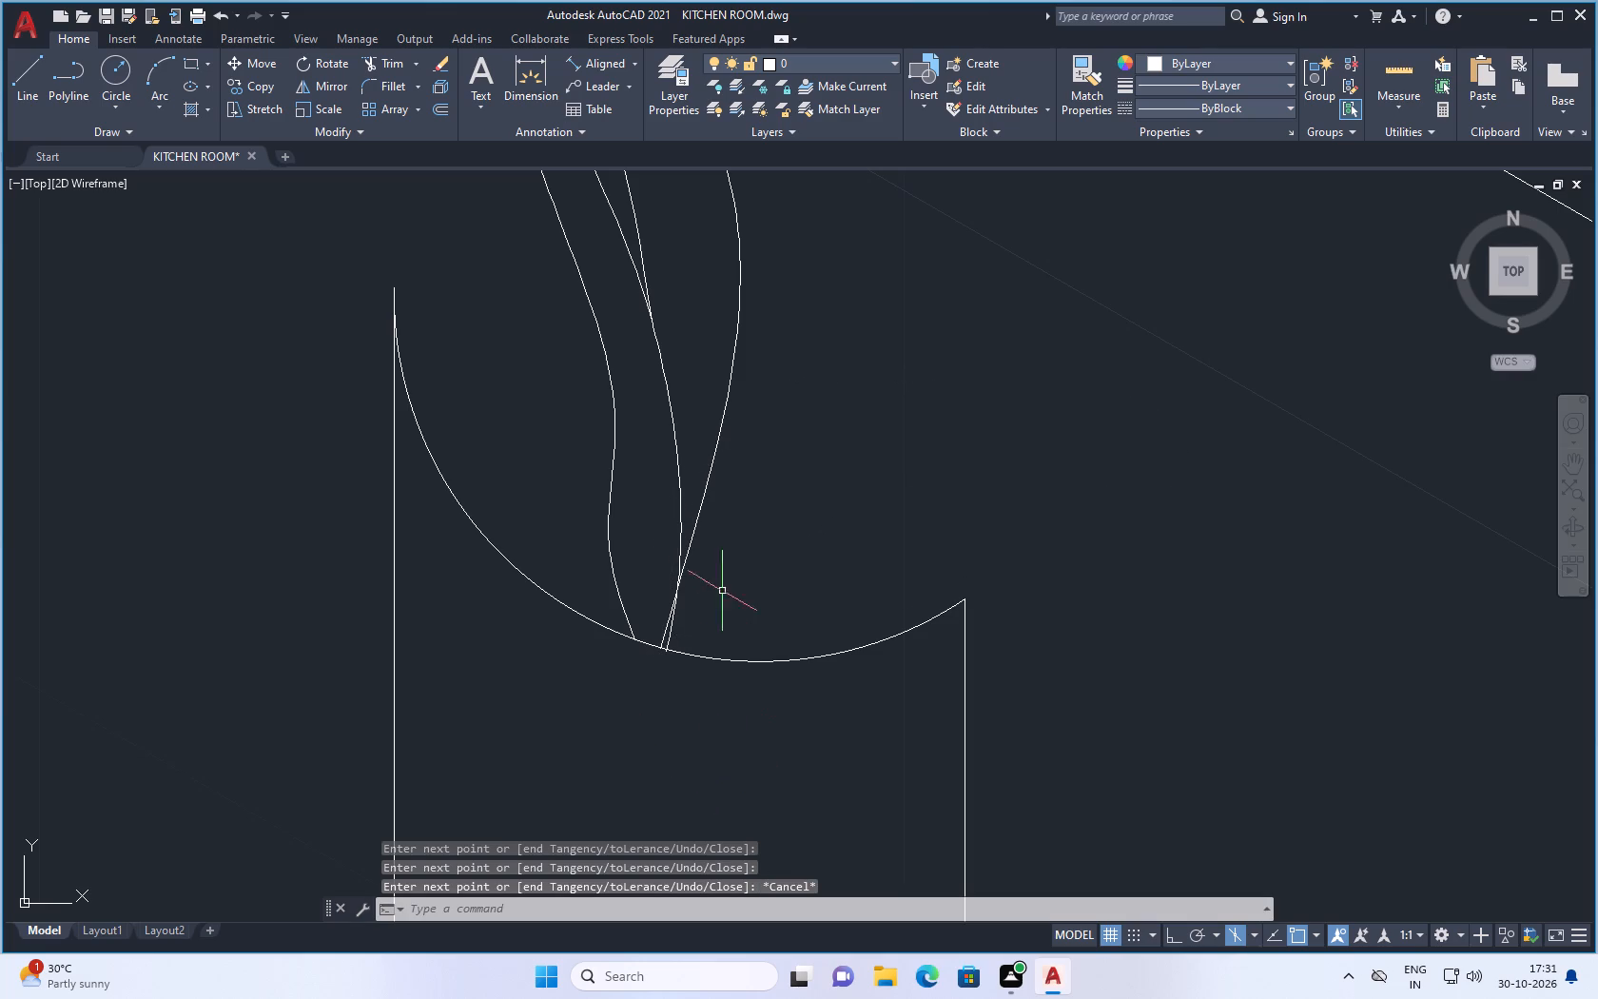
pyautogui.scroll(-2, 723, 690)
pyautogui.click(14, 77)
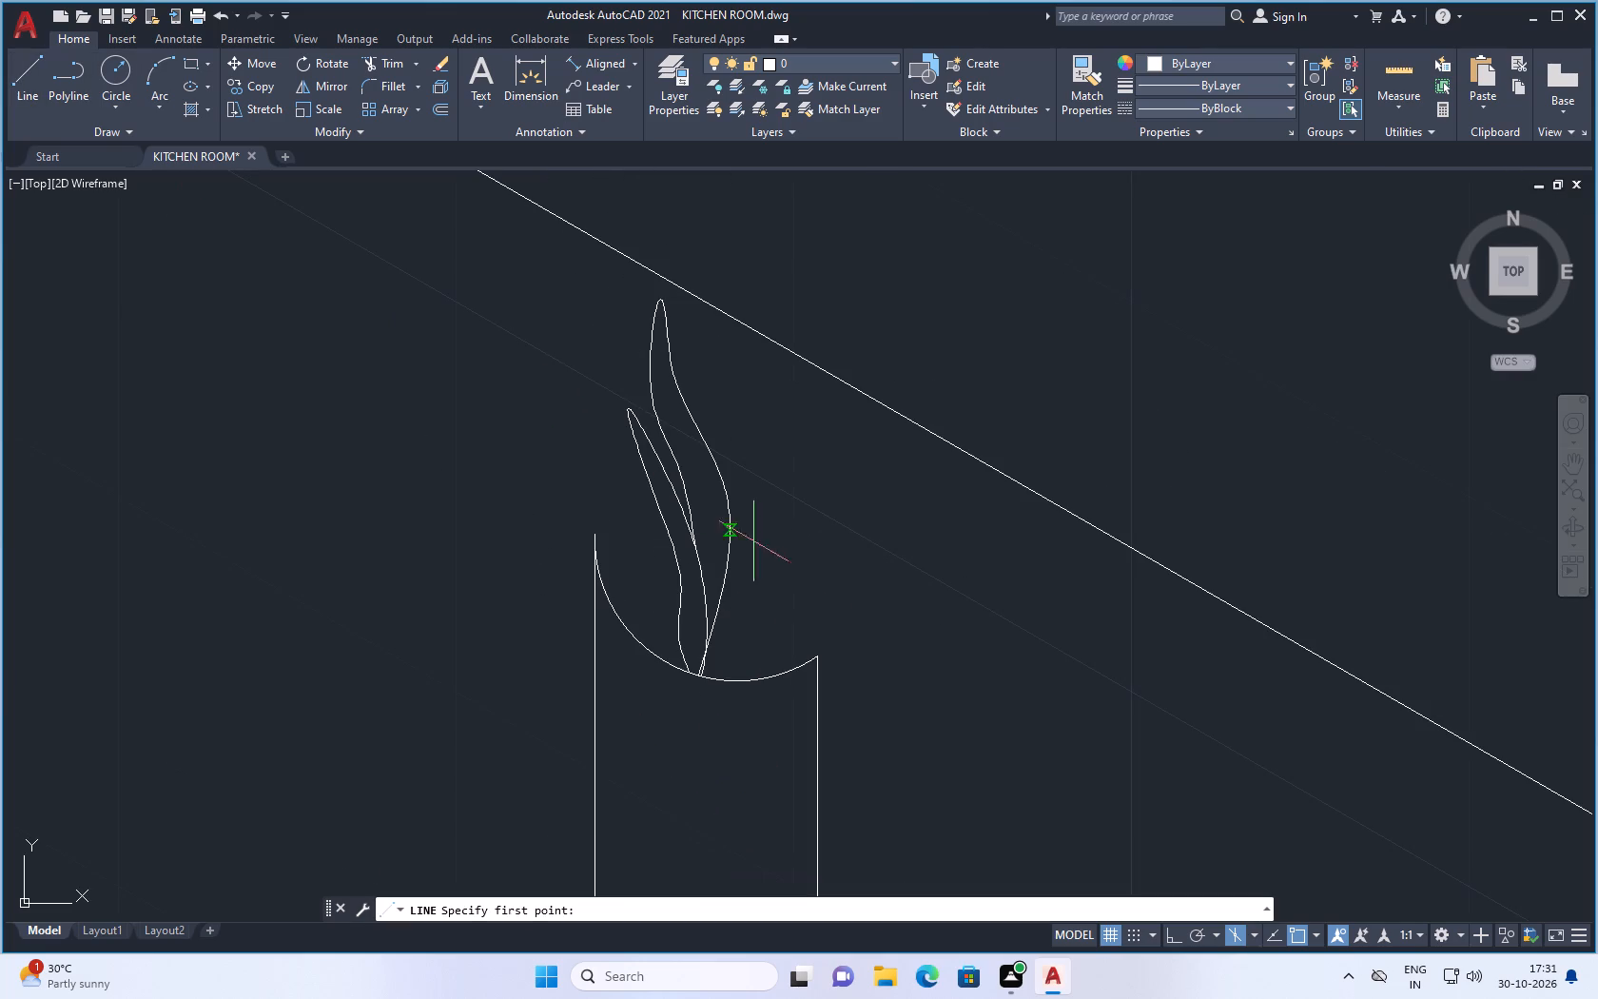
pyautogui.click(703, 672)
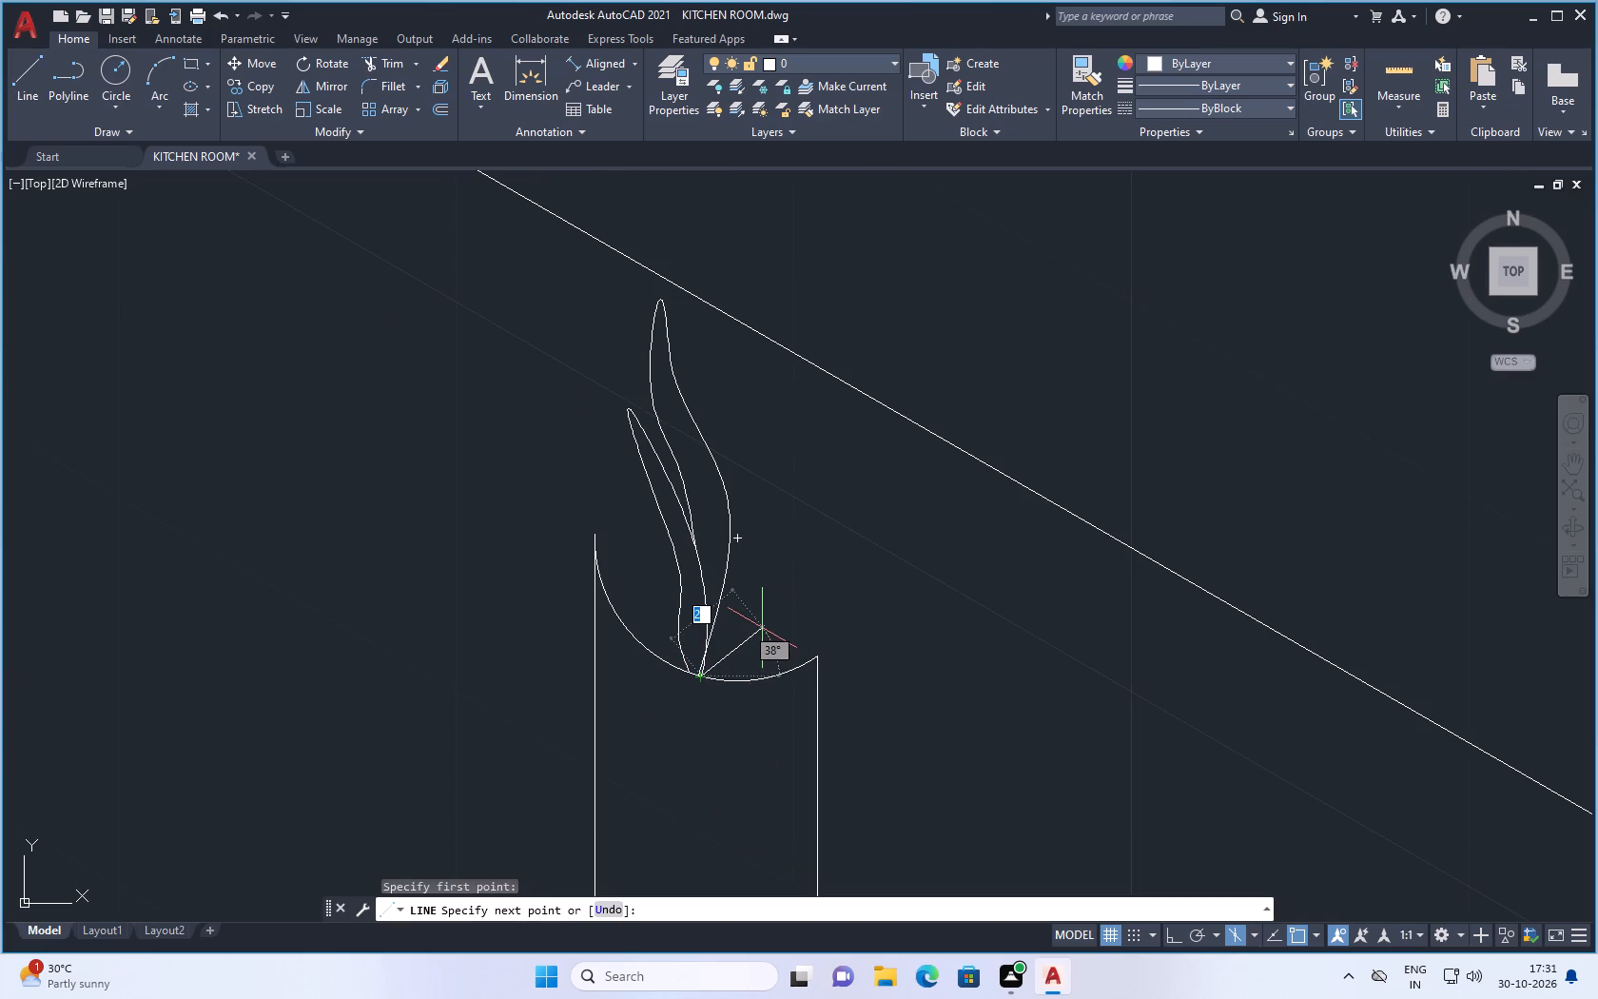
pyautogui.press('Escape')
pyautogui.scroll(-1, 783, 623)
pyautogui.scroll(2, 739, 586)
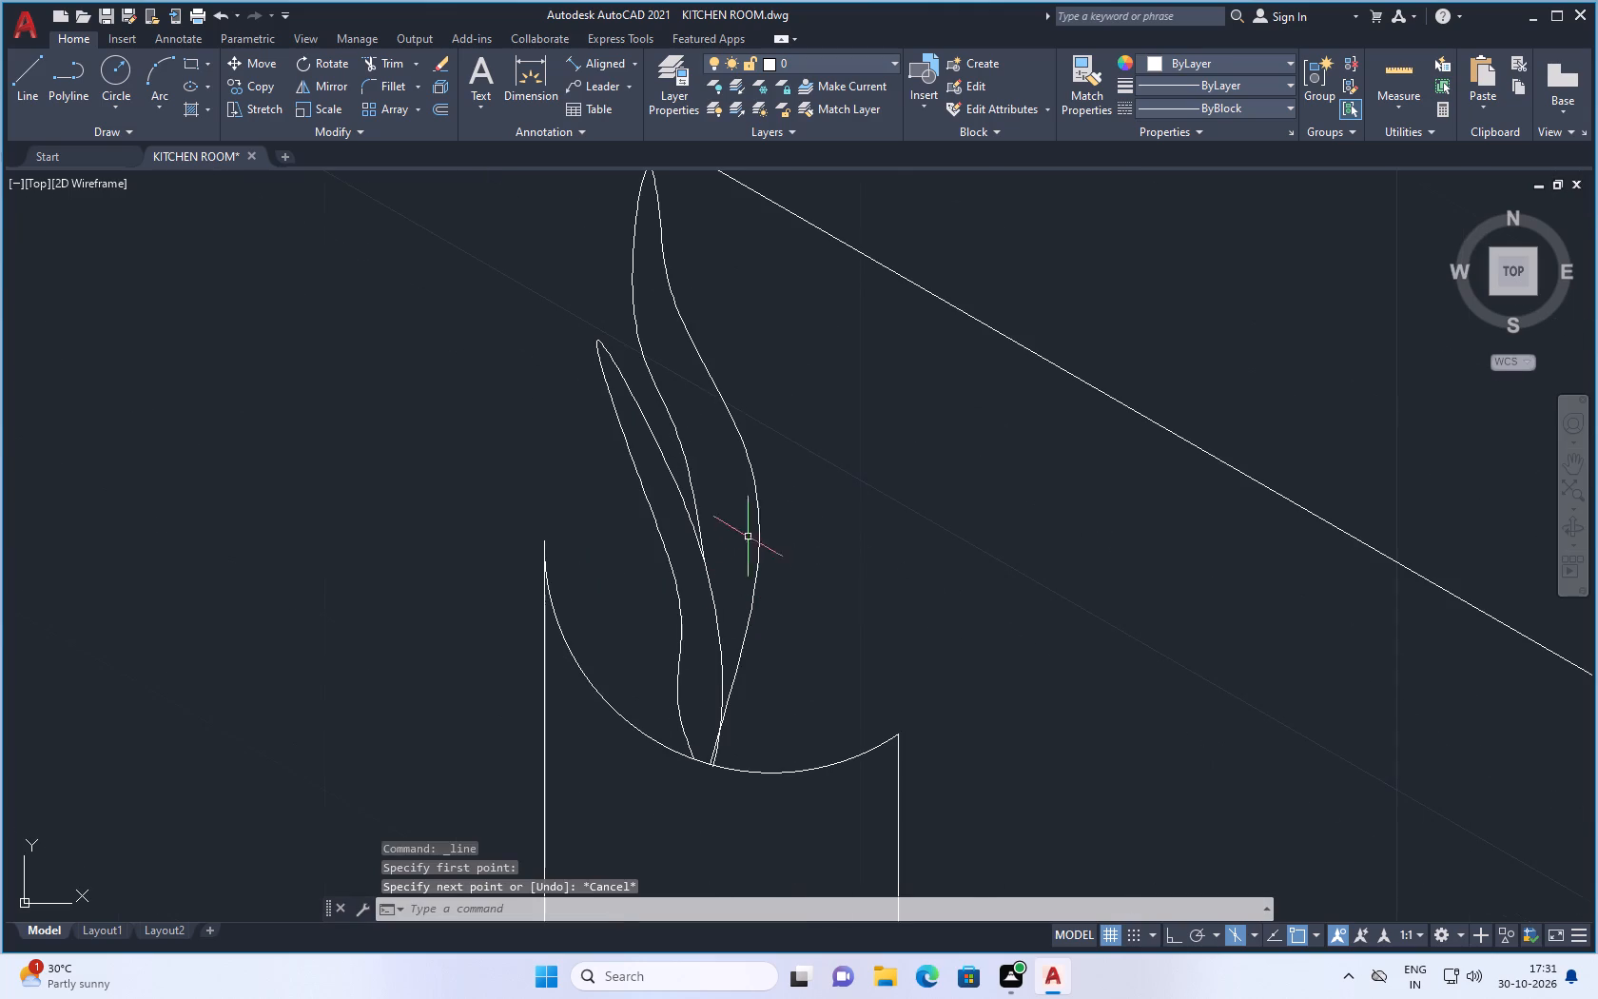
# Draw a fit-point spline leaf from the shared leaf base on the container's rim, arching right to a rounded tip and back to the base.
pyautogui.press('s')
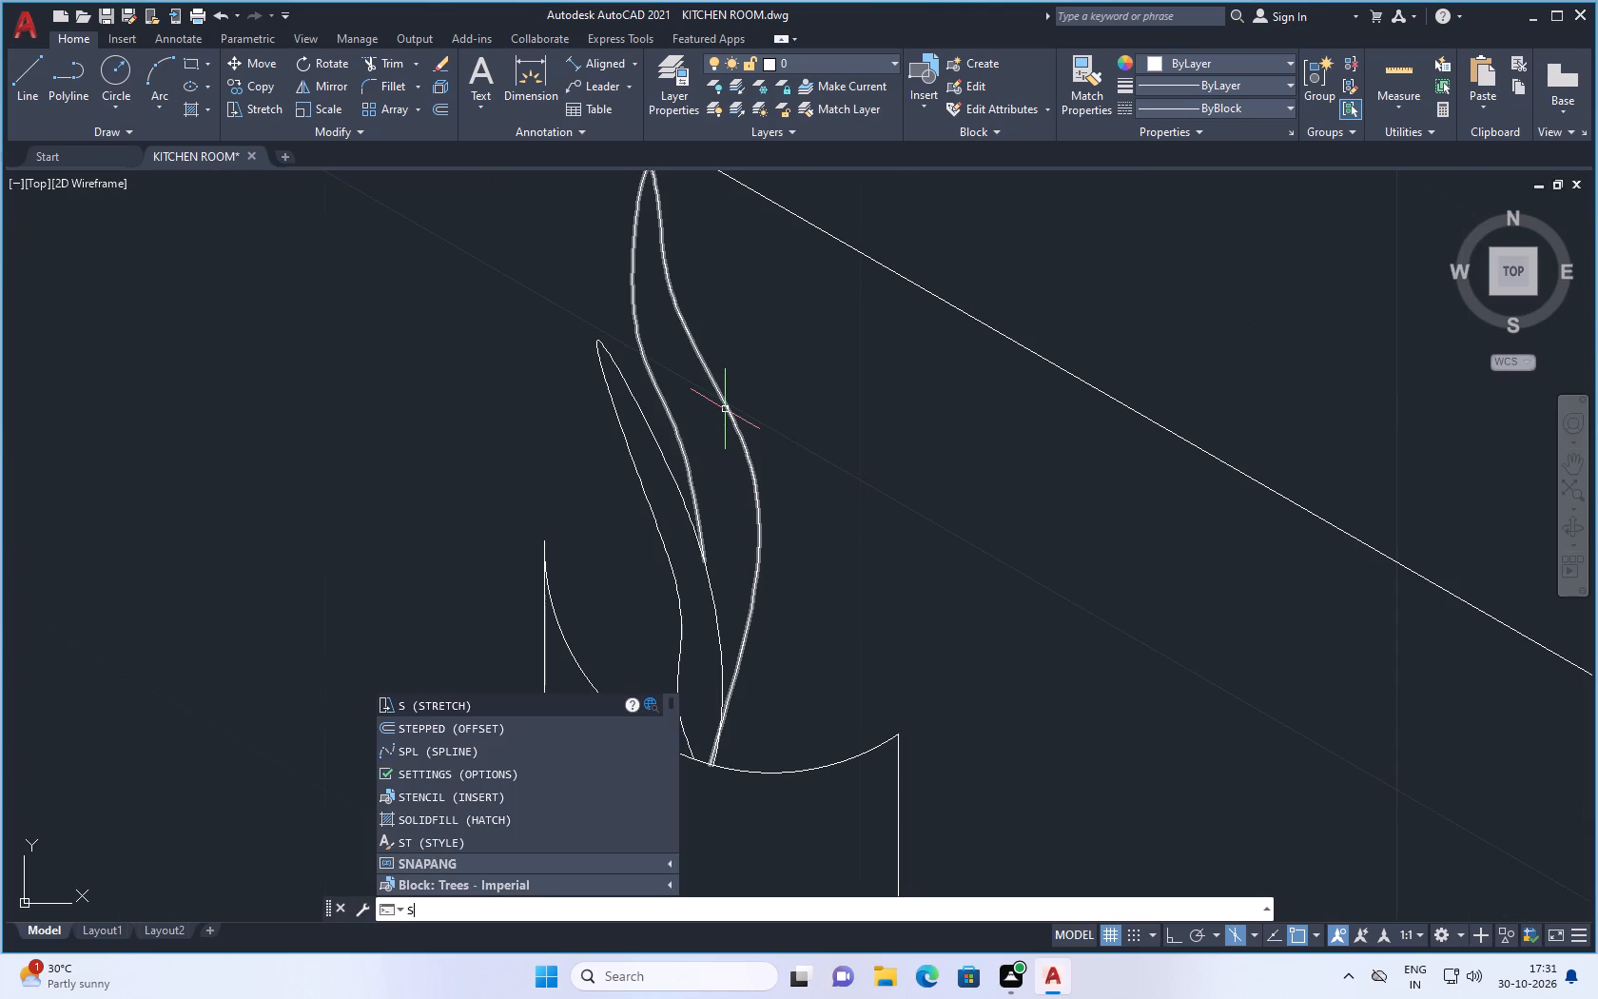
pyautogui.click(481, 746)
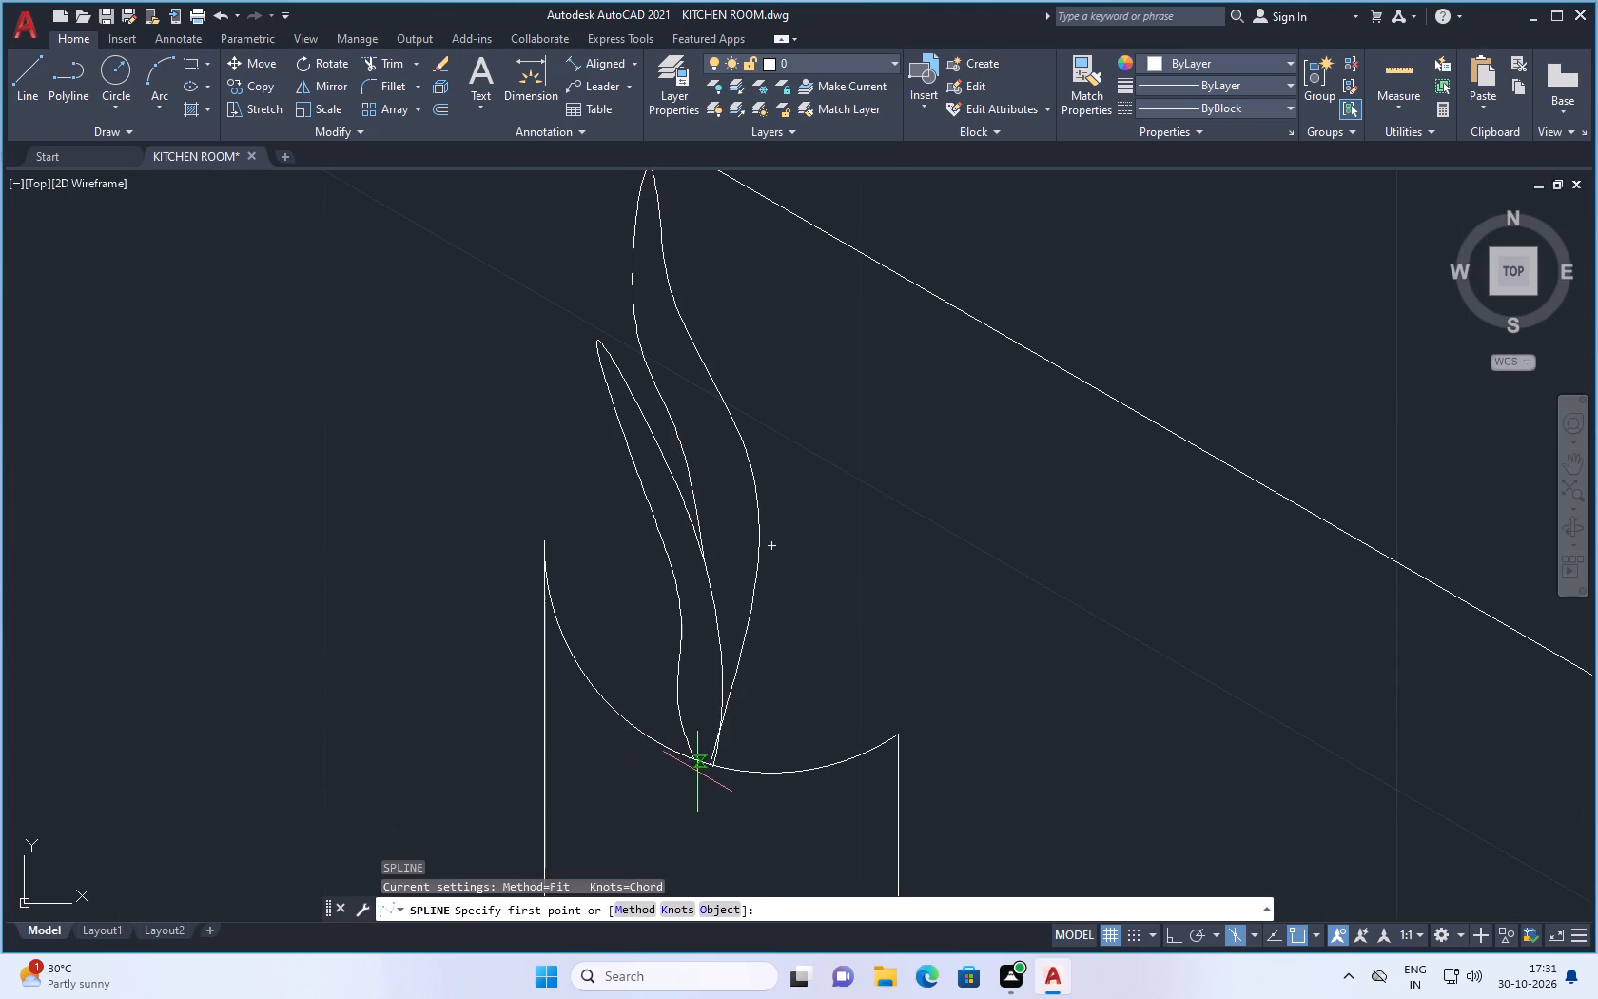
pyautogui.click(709, 773)
pyautogui.click(814, 711)
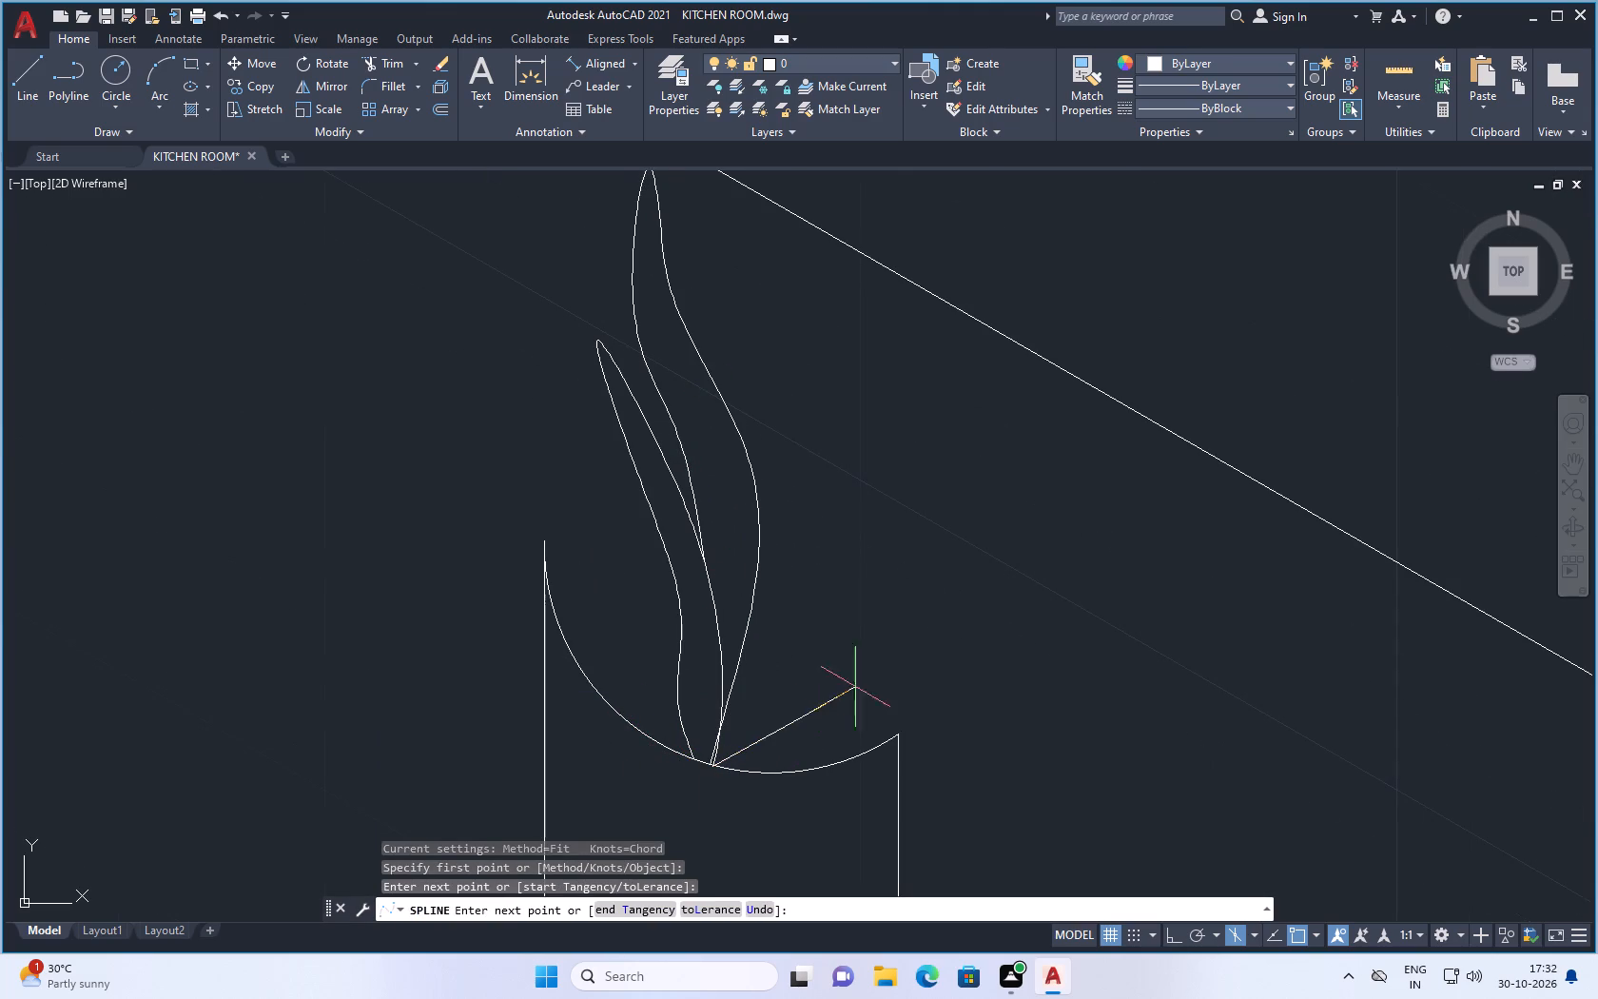
pyautogui.click(940, 651)
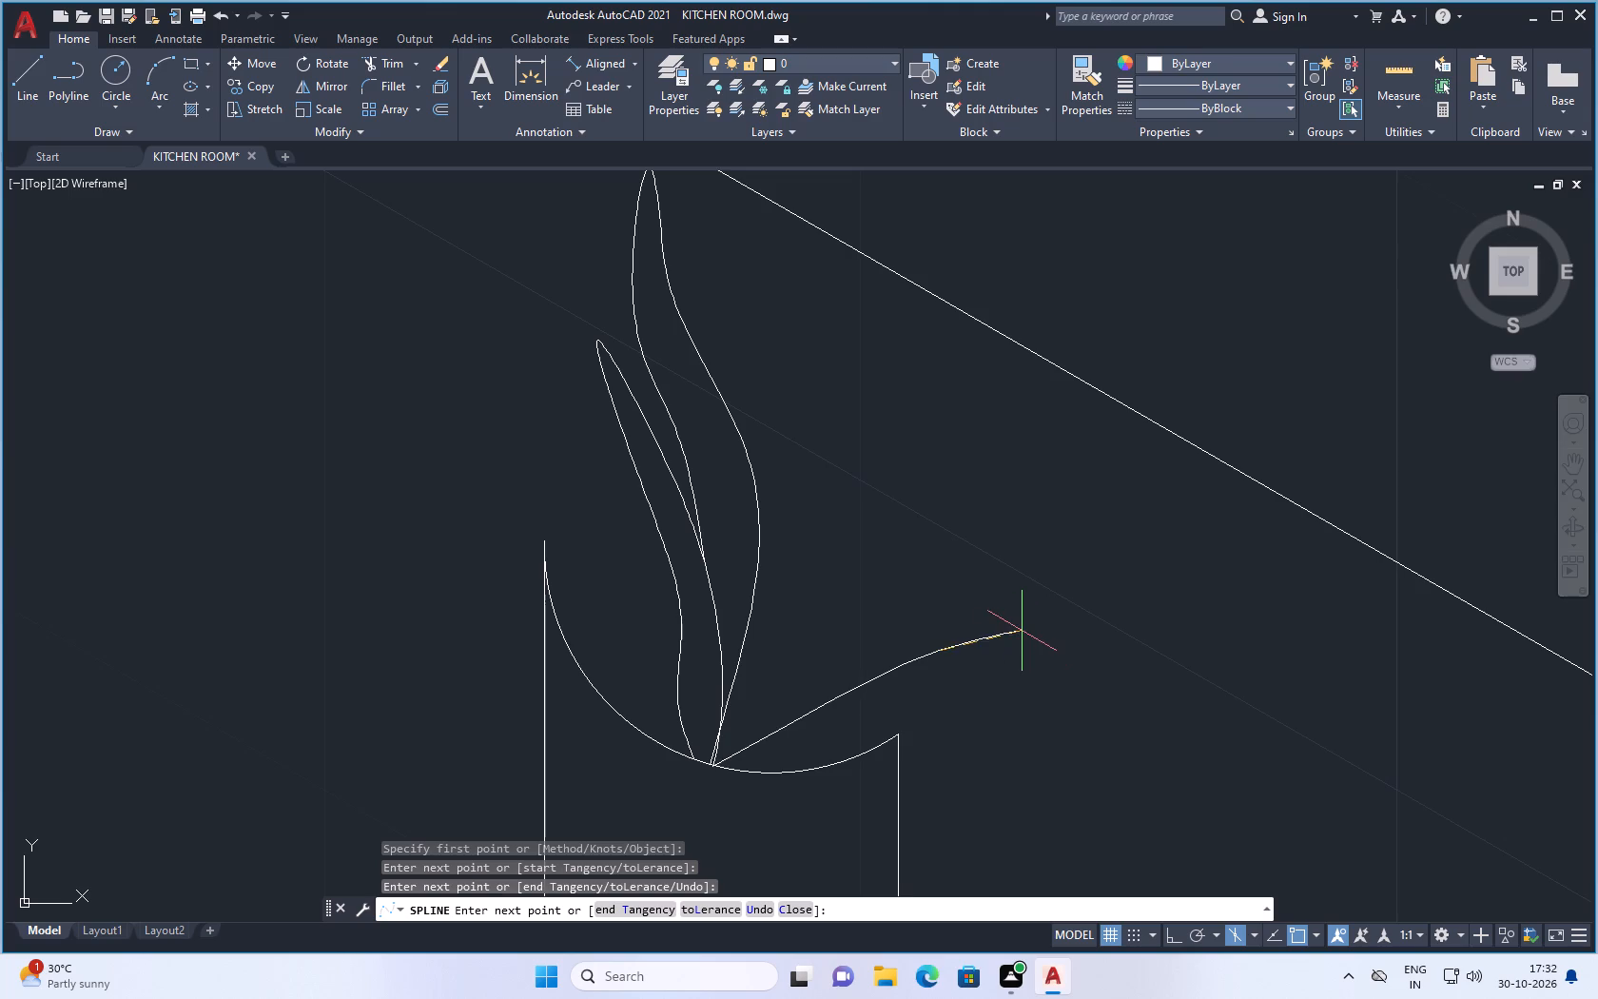
pyautogui.click(1005, 644)
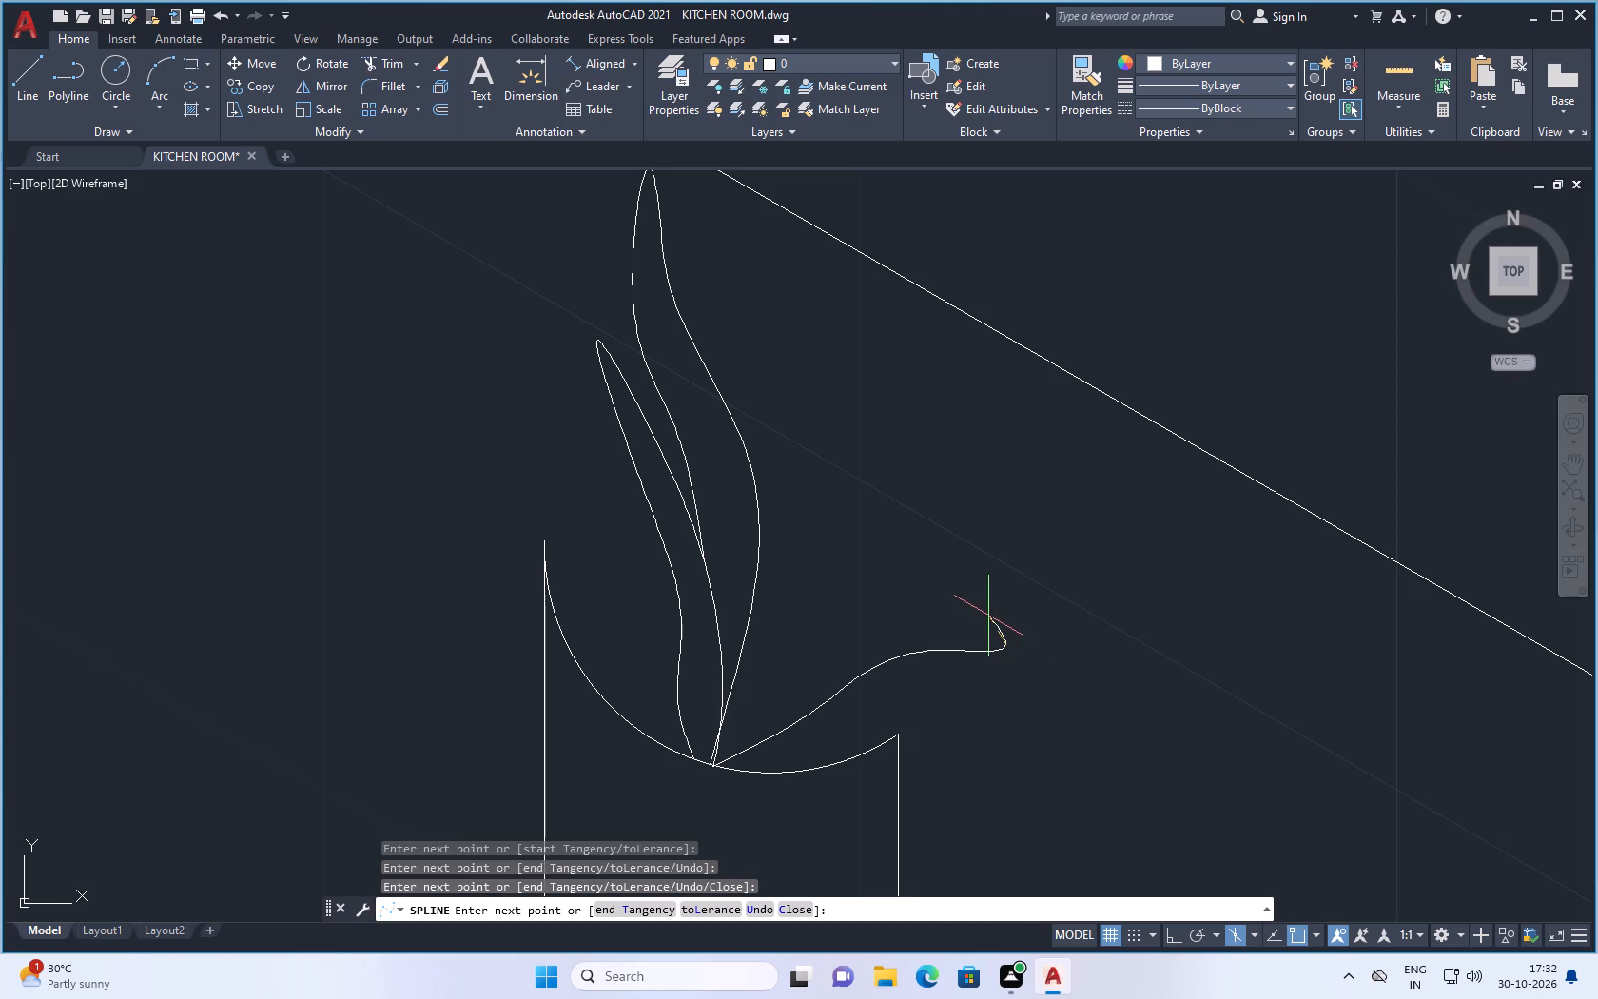
pyautogui.click(988, 616)
pyautogui.click(942, 614)
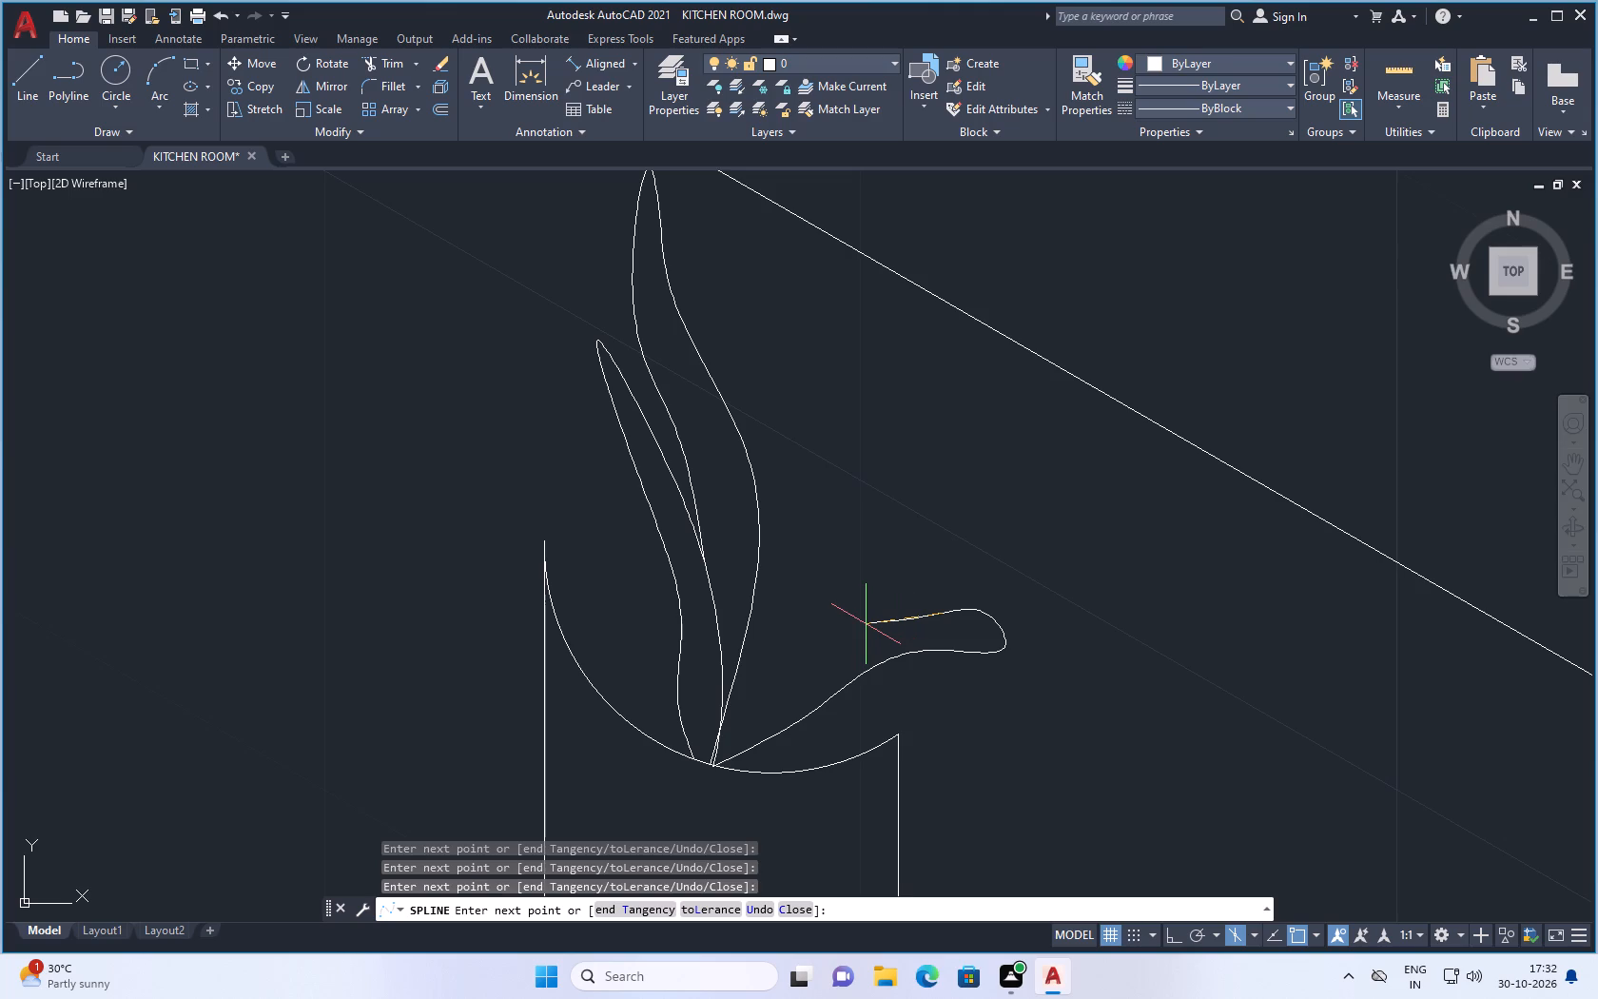
pyautogui.click(866, 624)
pyautogui.click(711, 761)
pyautogui.press('Return')
# Draw a larger fit-point spline leaf above the right-leaning one, from just above the shared base to a right-pointing tip and back down past the rim.
pyautogui.scroll(-3, 727, 706)
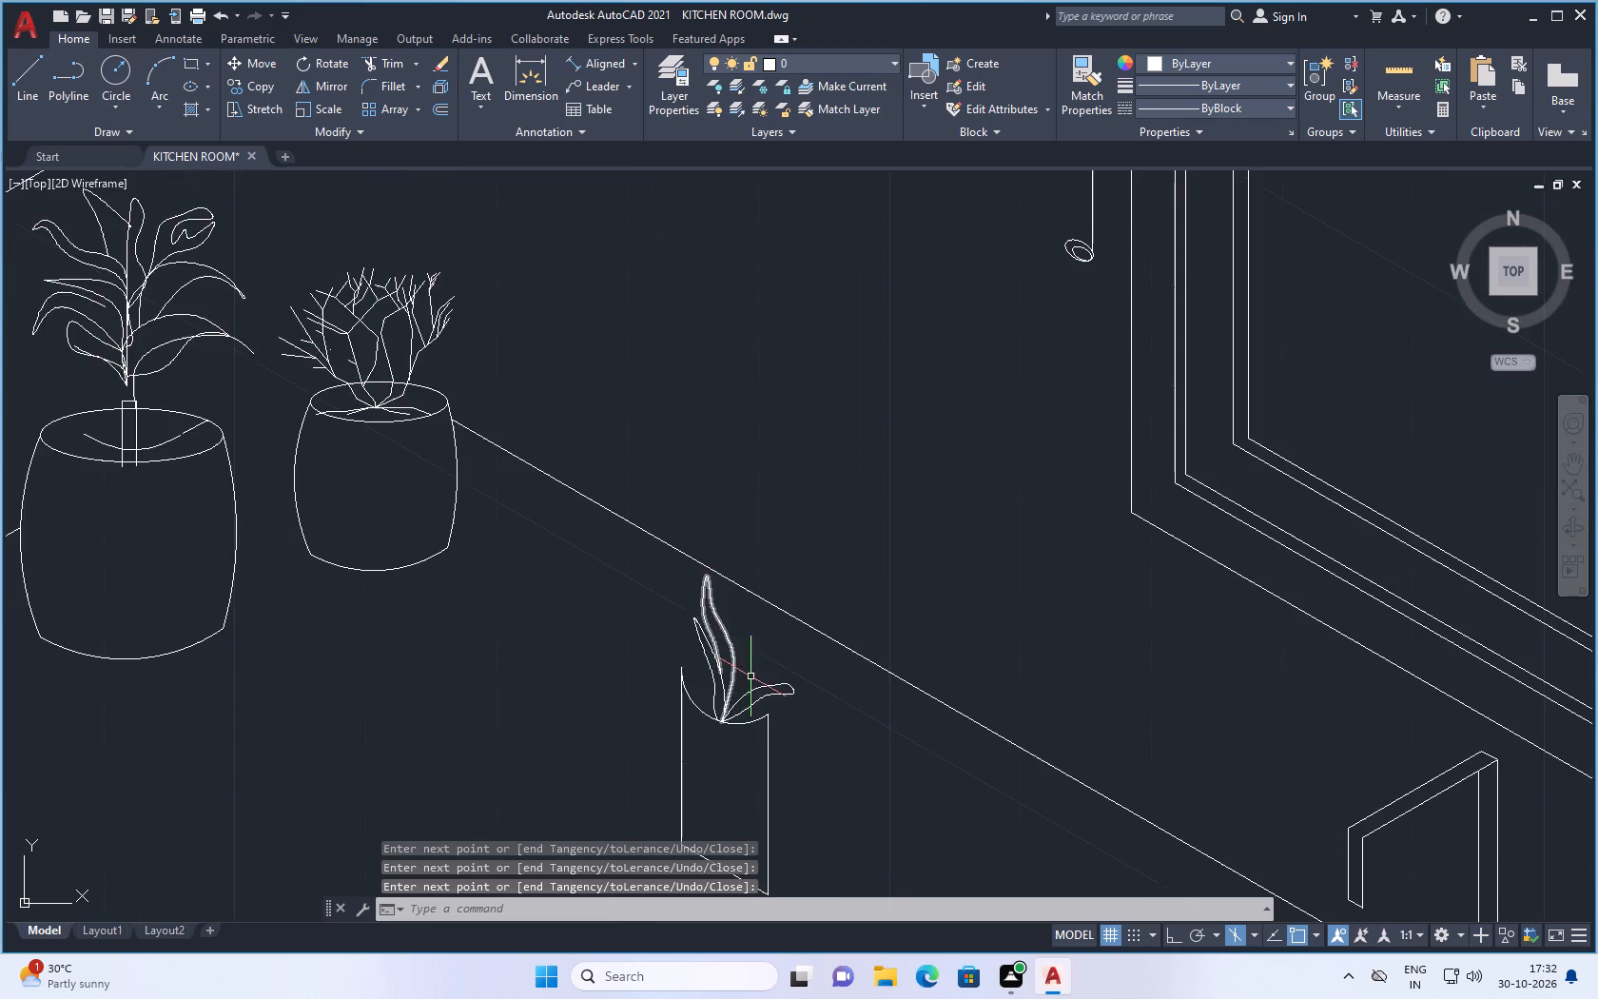
pyautogui.scroll(2, 746, 656)
pyautogui.scroll(-2, 758, 690)
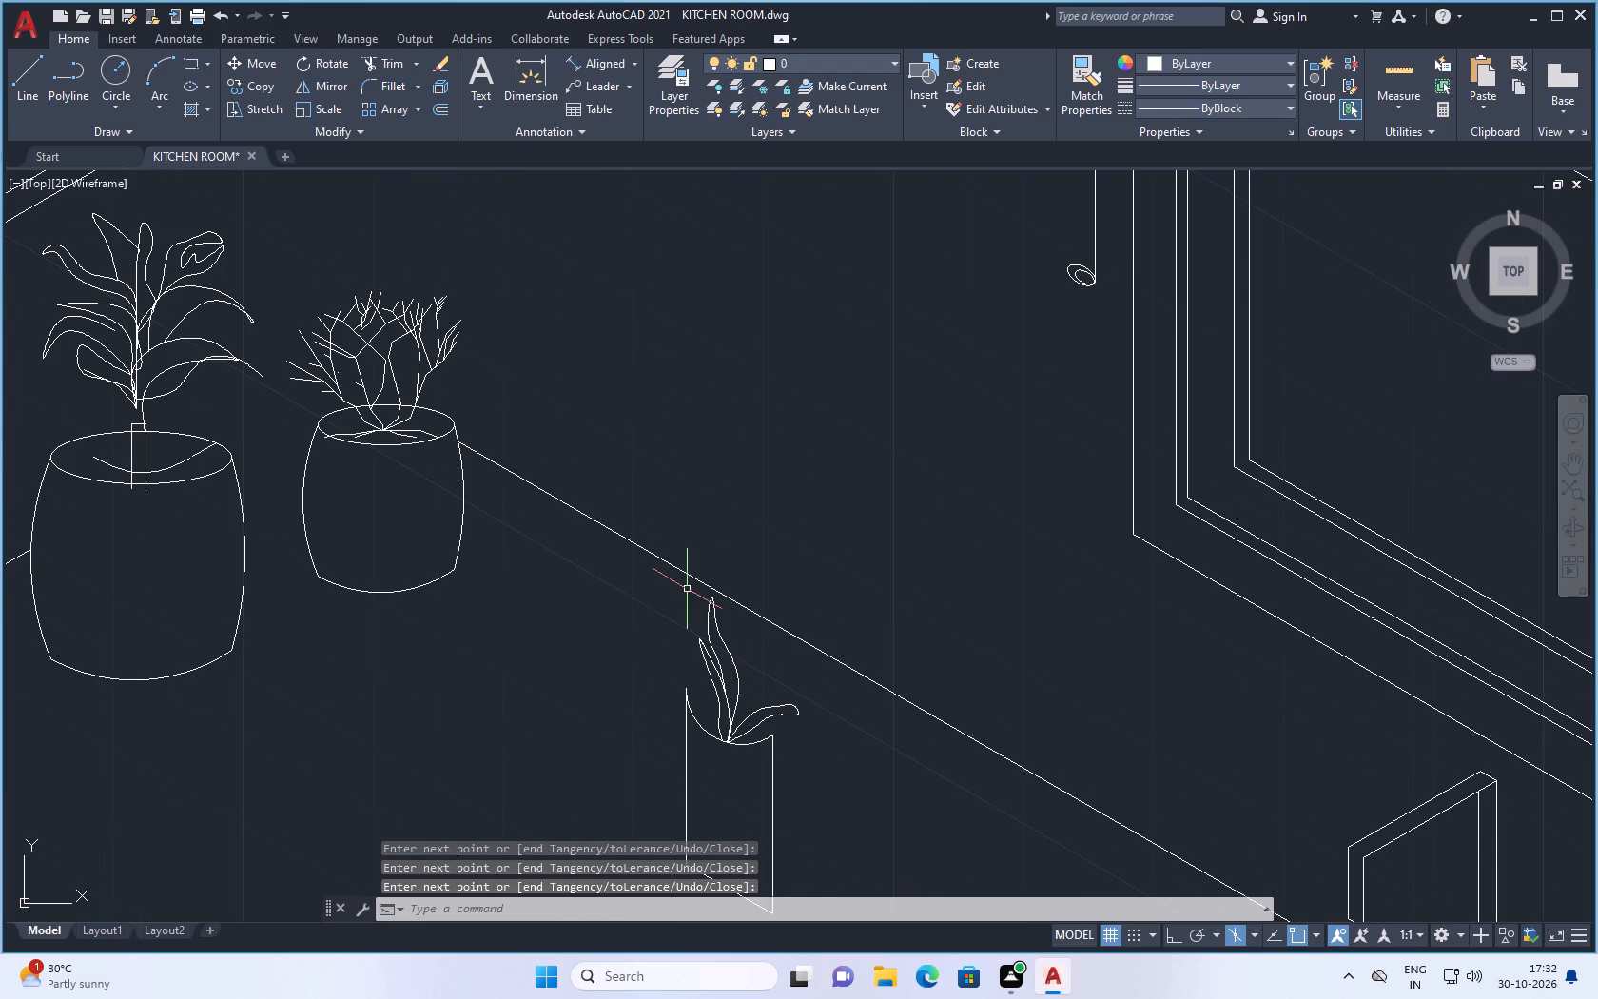
pyautogui.press('space')
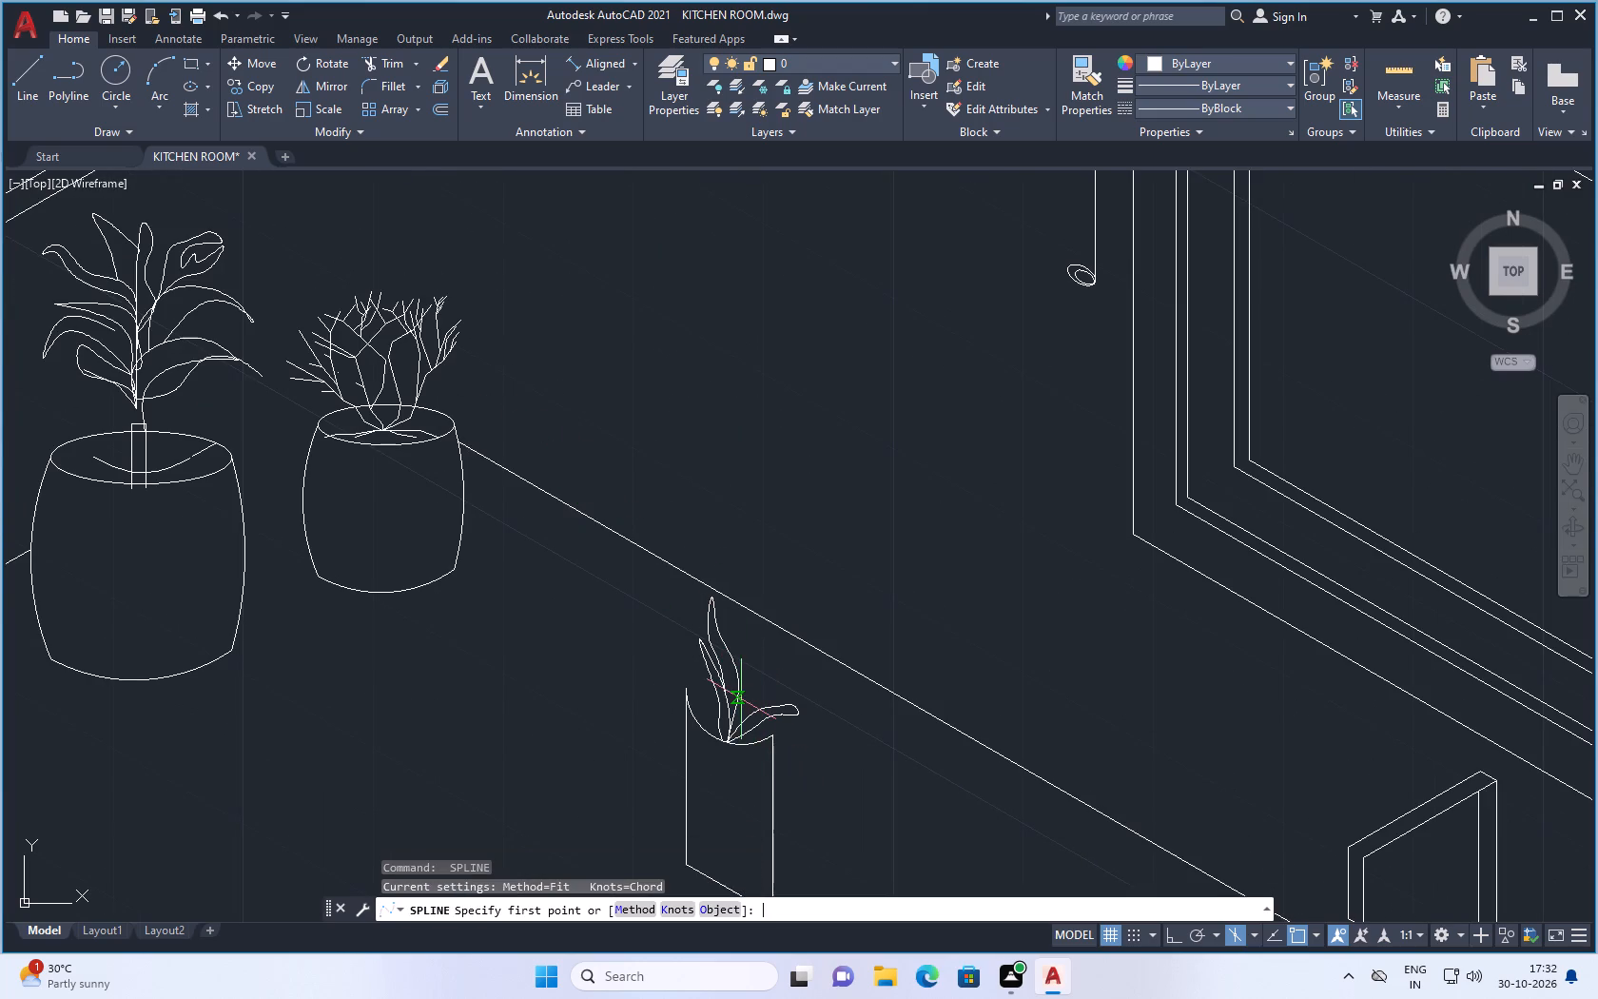
pyautogui.scroll(2, 742, 704)
pyautogui.click(699, 783)
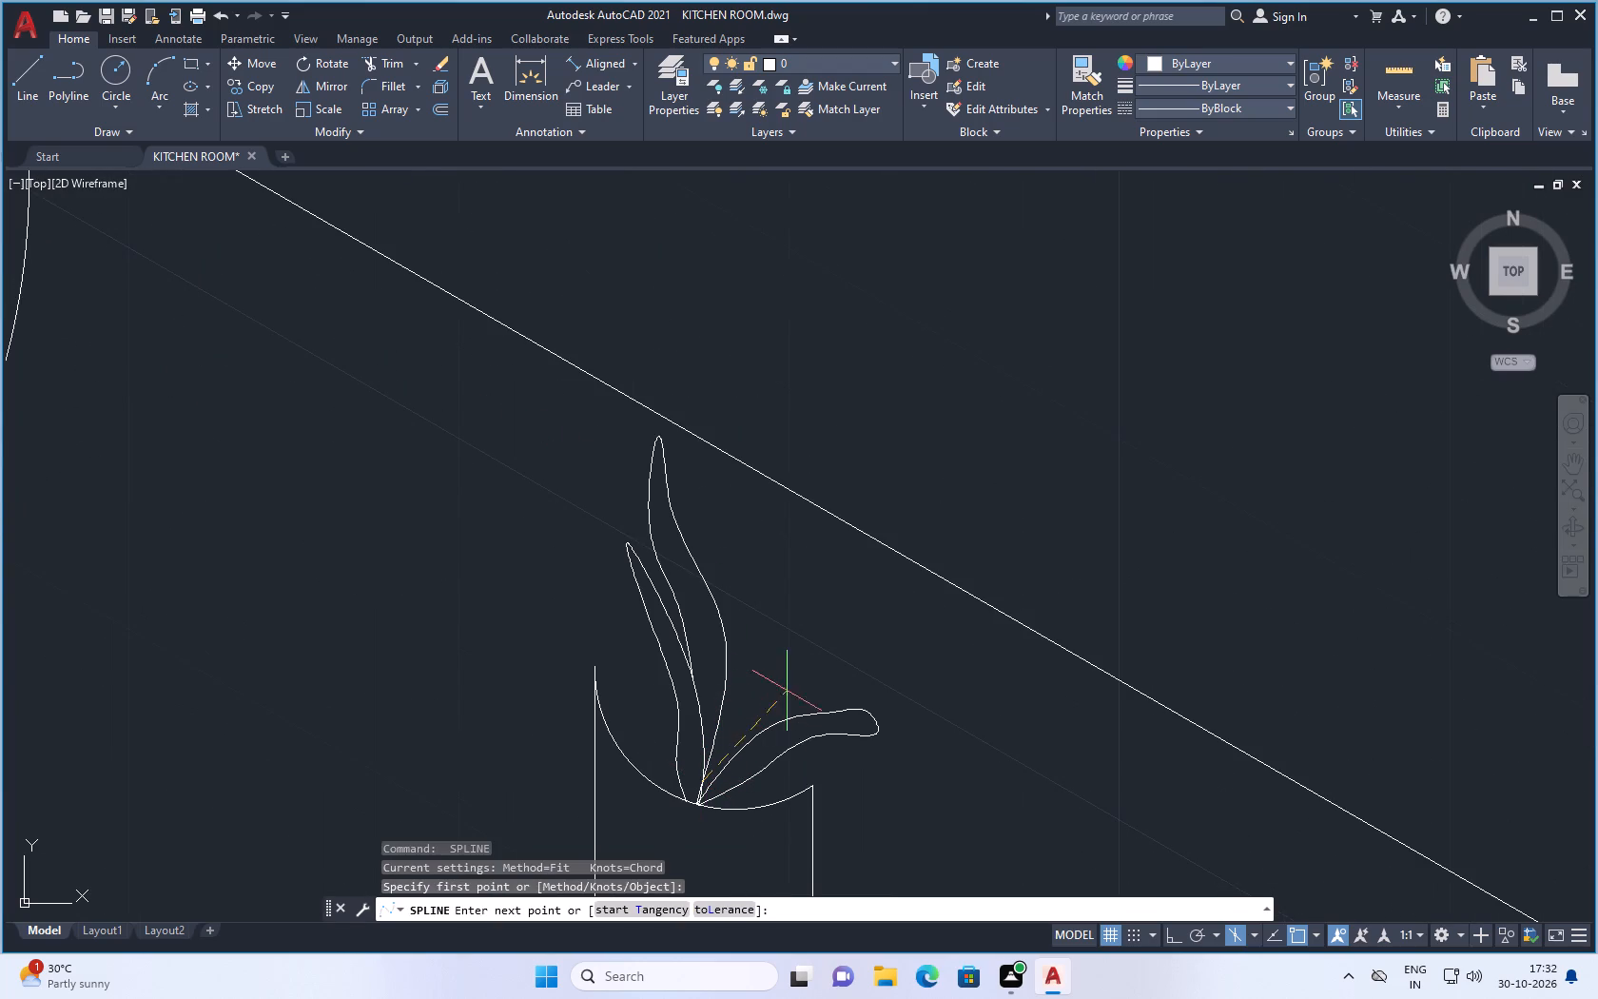
pyautogui.click(793, 688)
pyautogui.click(888, 659)
pyautogui.click(901, 656)
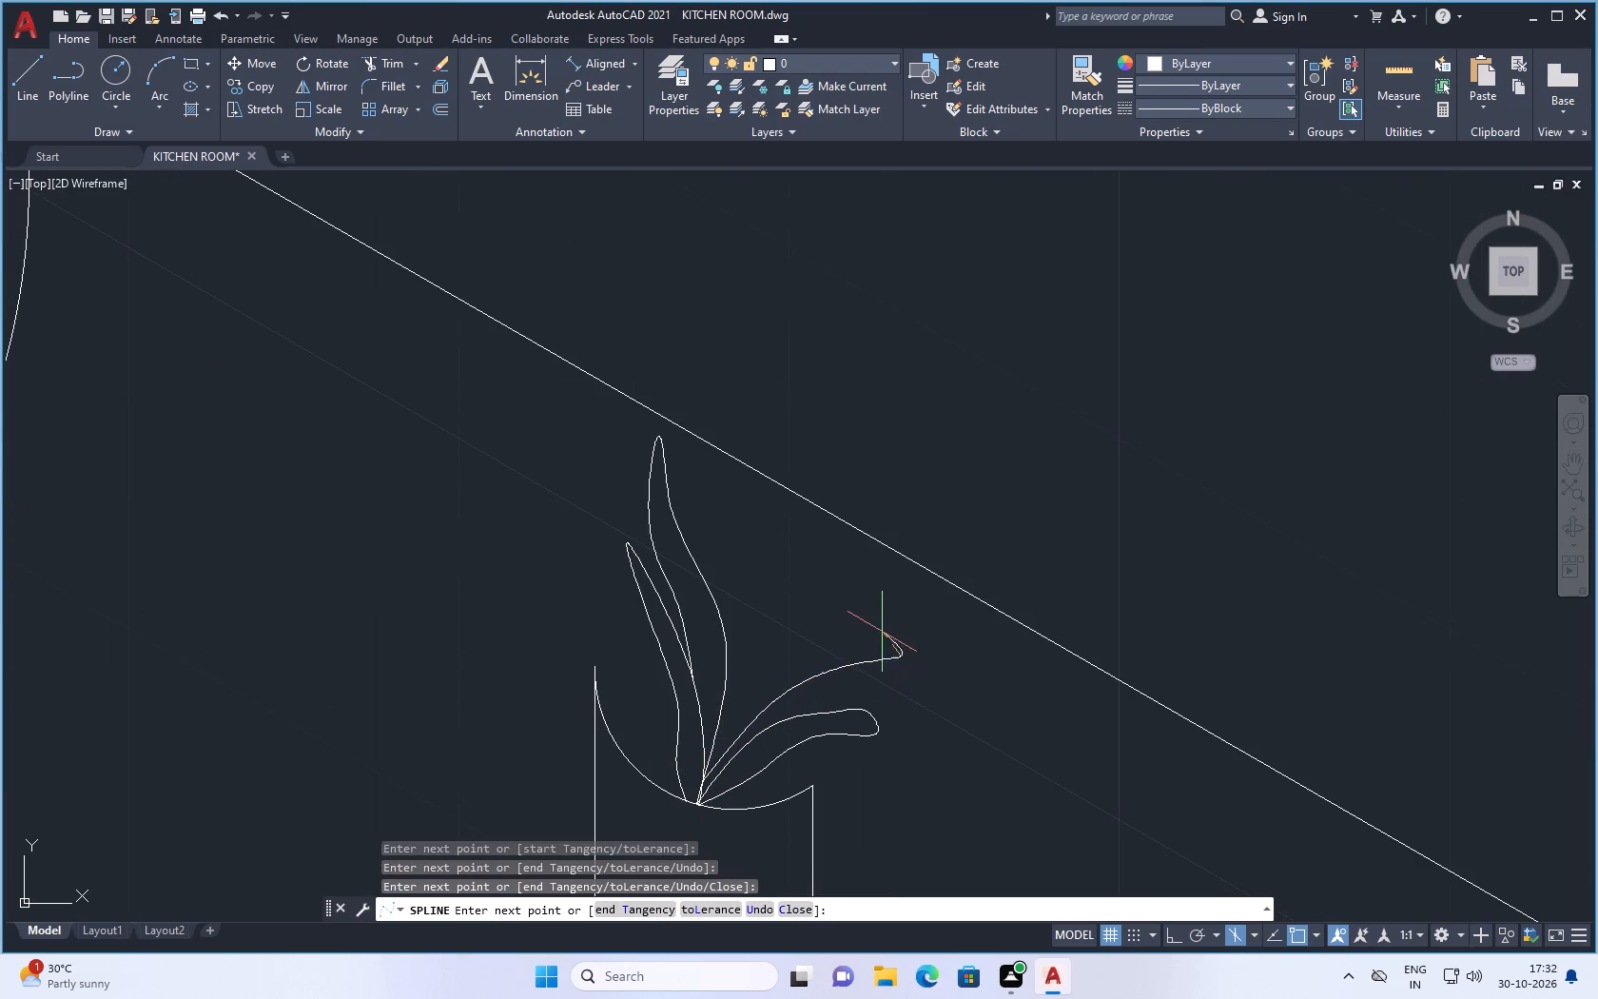
pyautogui.click(879, 629)
pyautogui.click(833, 623)
pyautogui.click(774, 648)
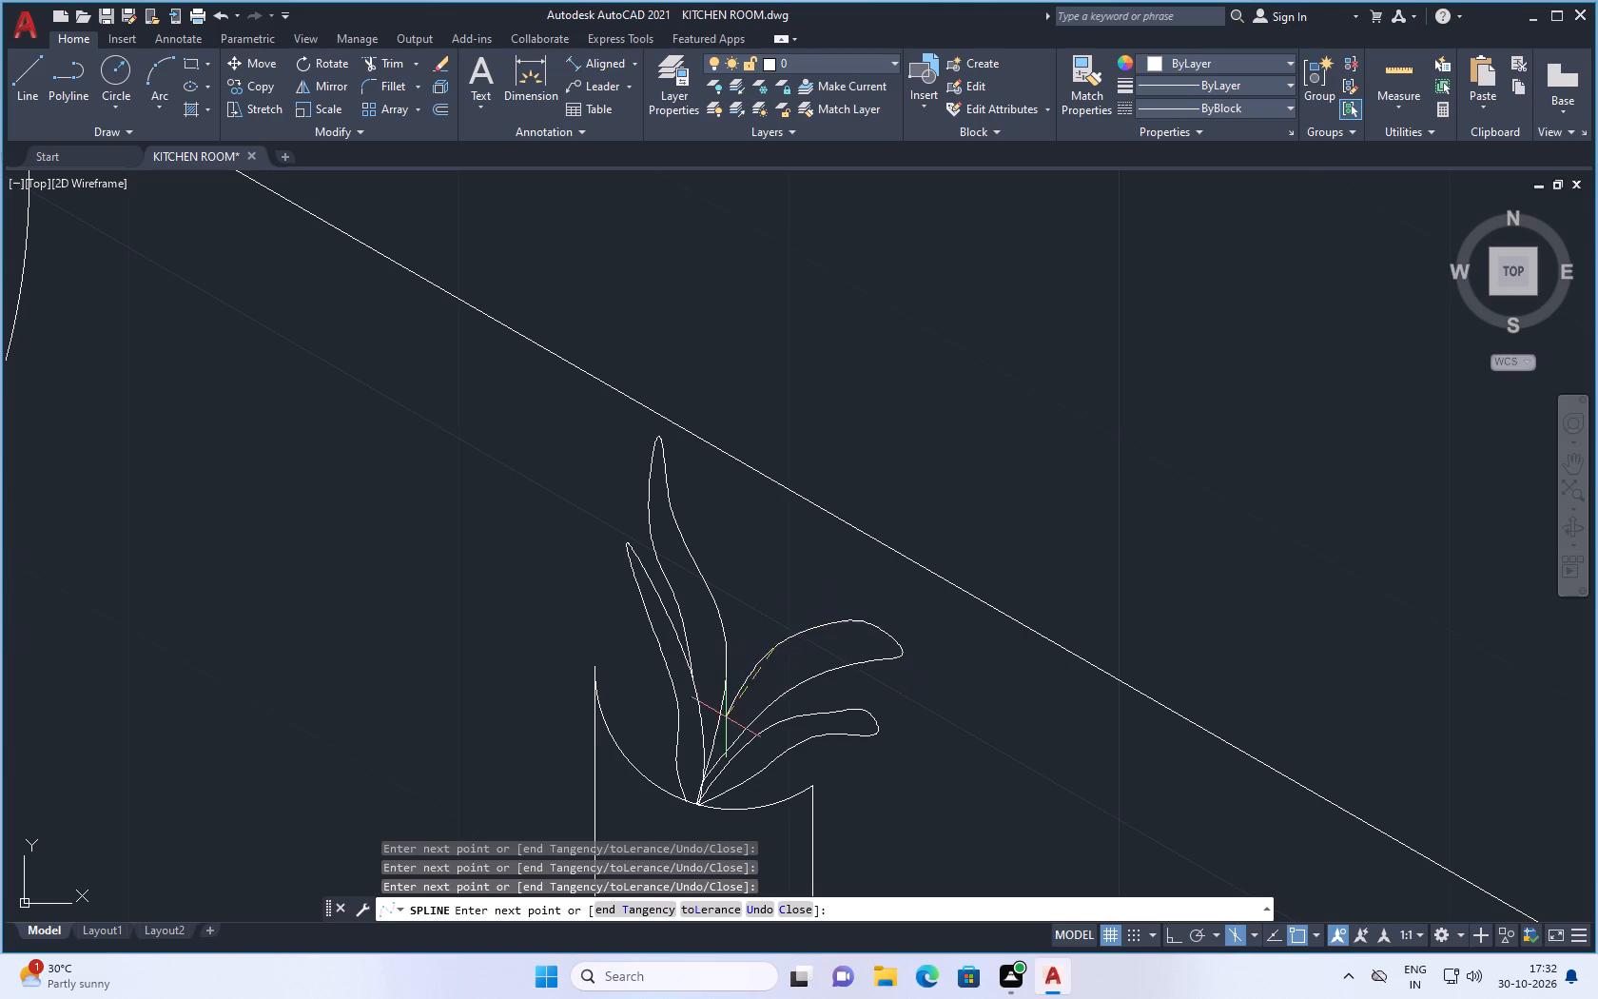
pyautogui.click(706, 764)
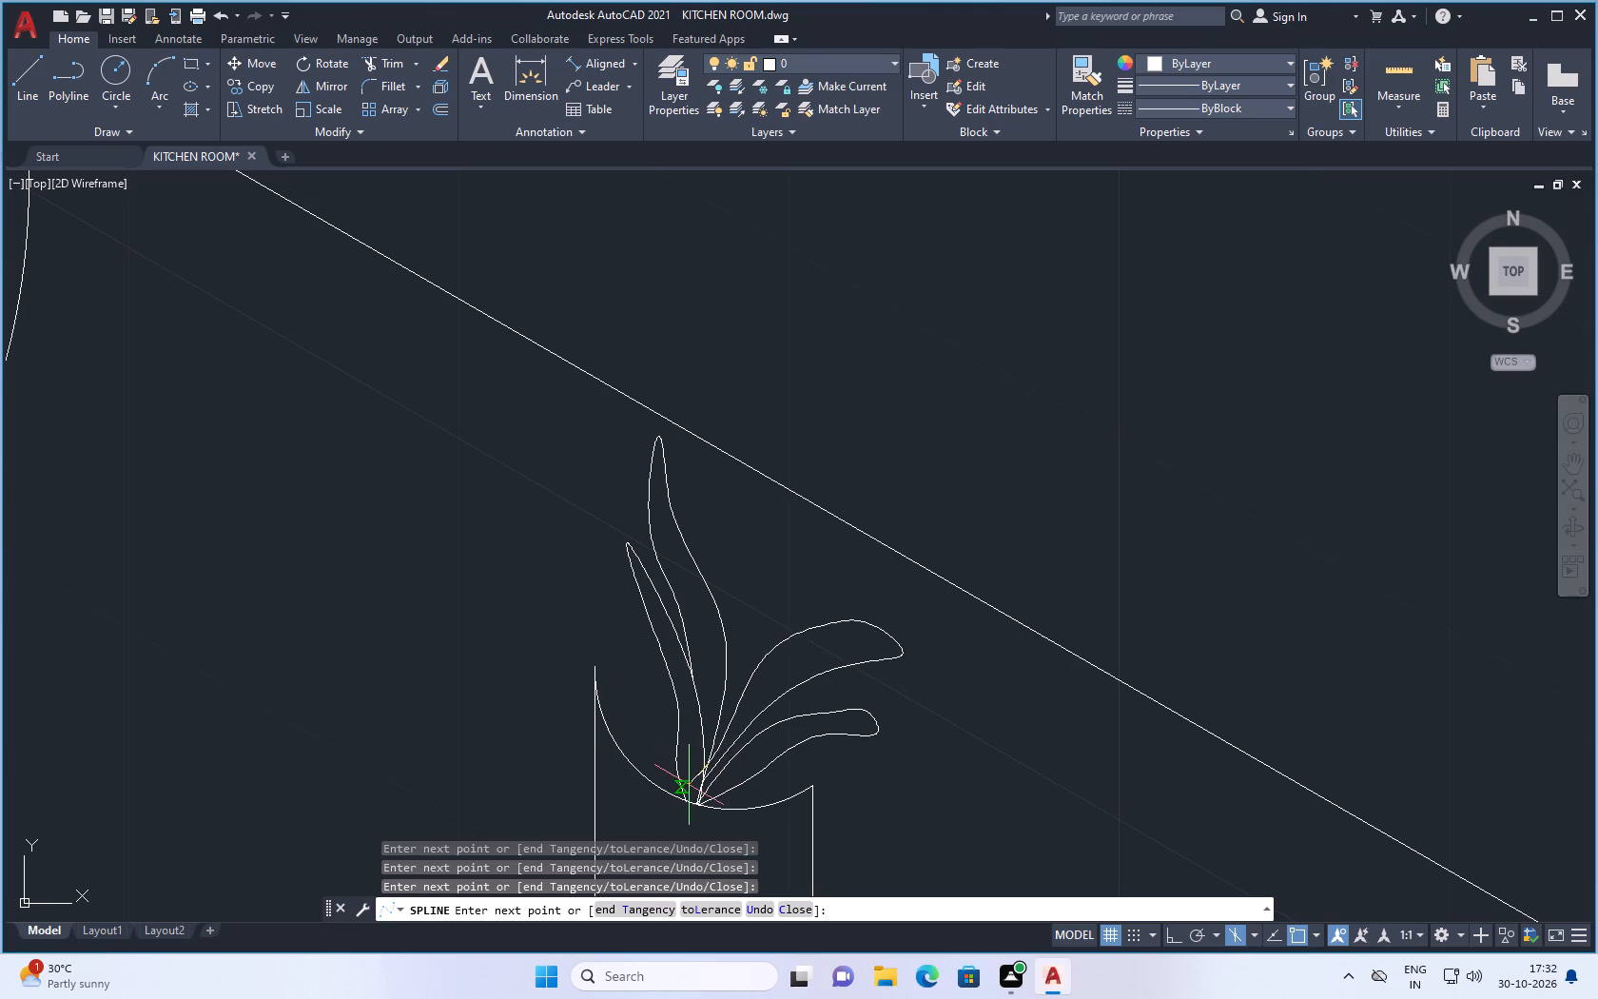
pyautogui.click(696, 799)
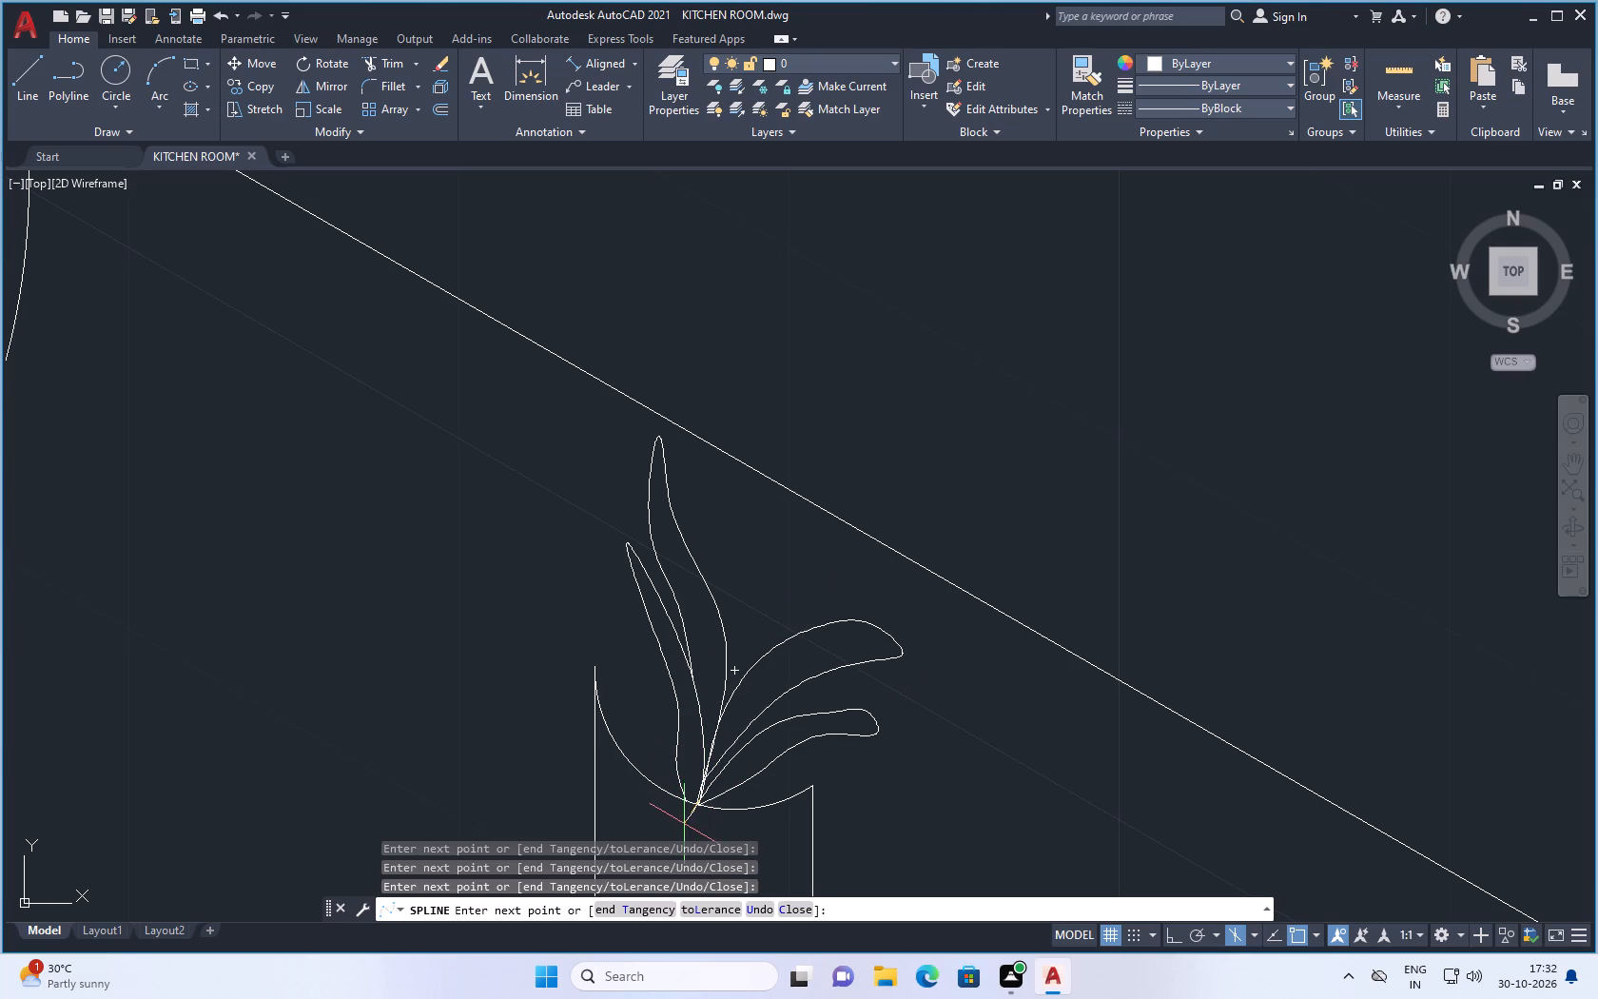
pyautogui.click(682, 828)
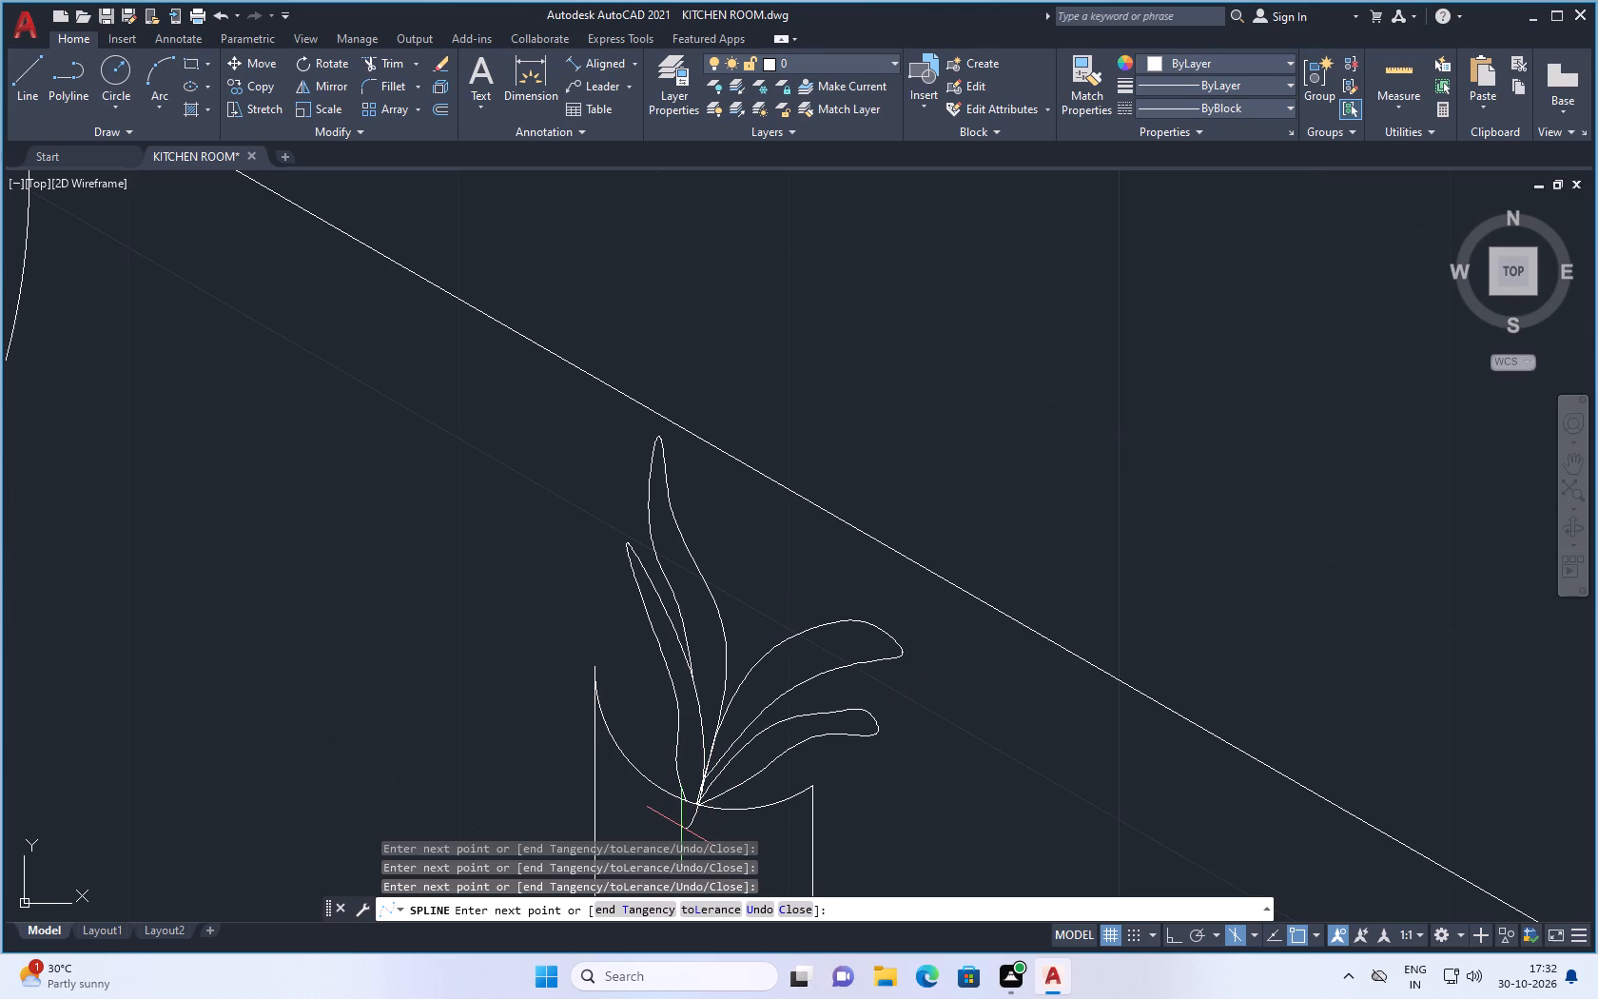
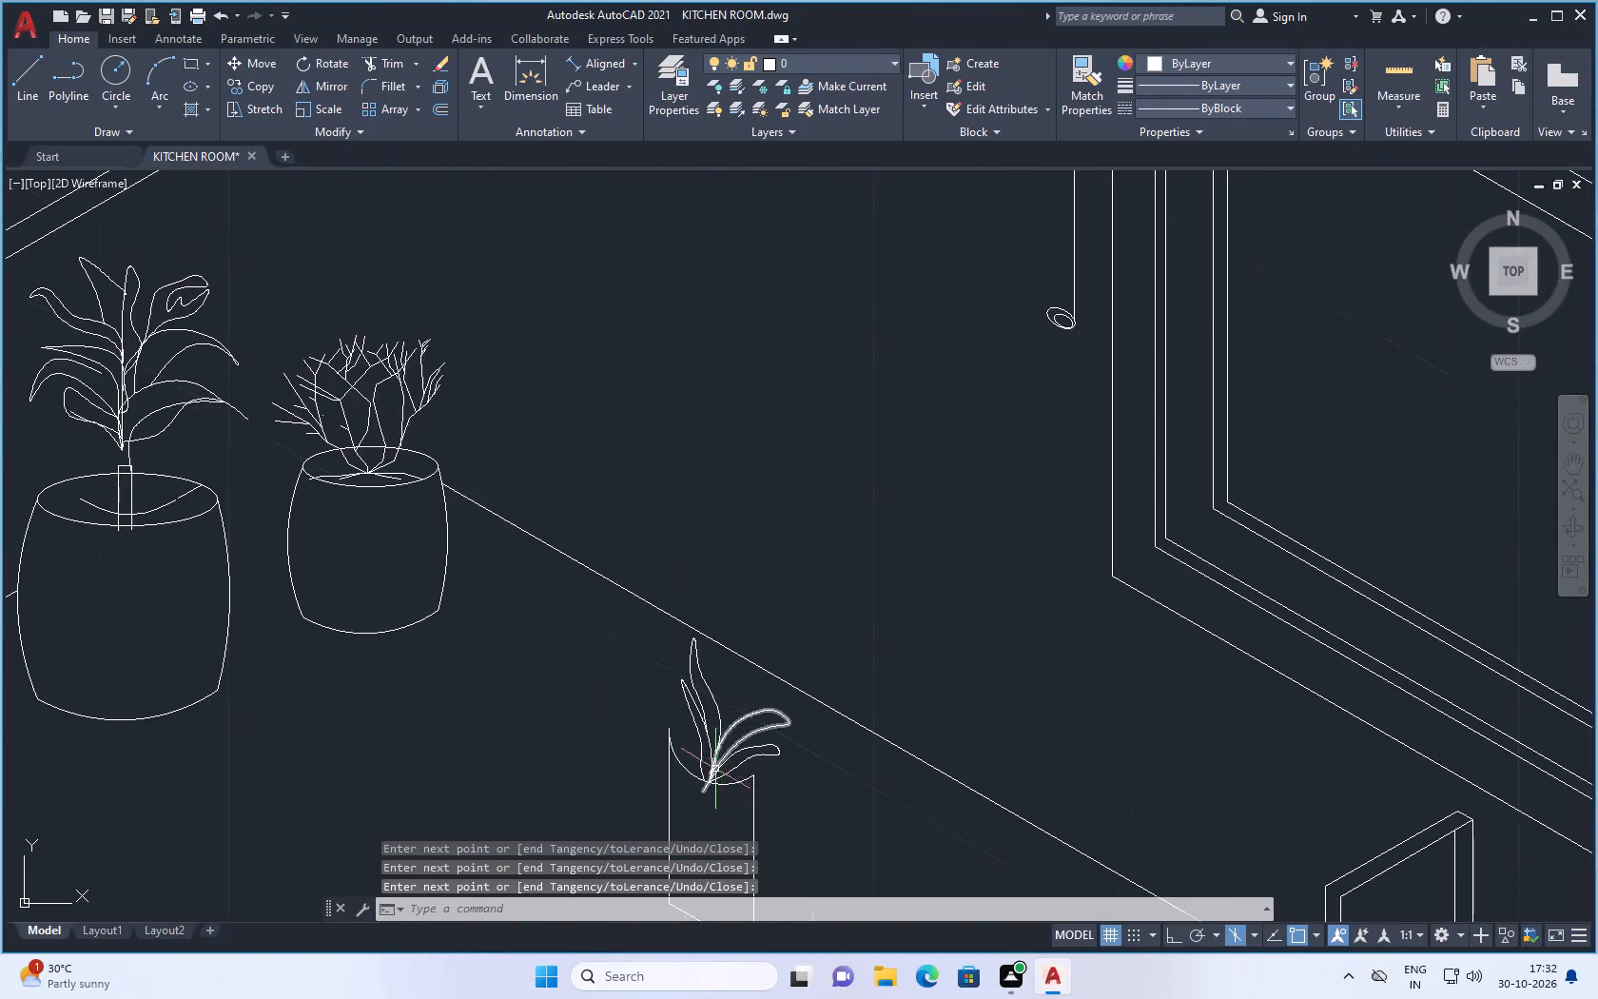
# Draw a third right-leaning fit-point spline leaf above the other two, with a hooked, broad tip, returning down to the shared stem.
pyautogui.scroll(2, 712, 718)
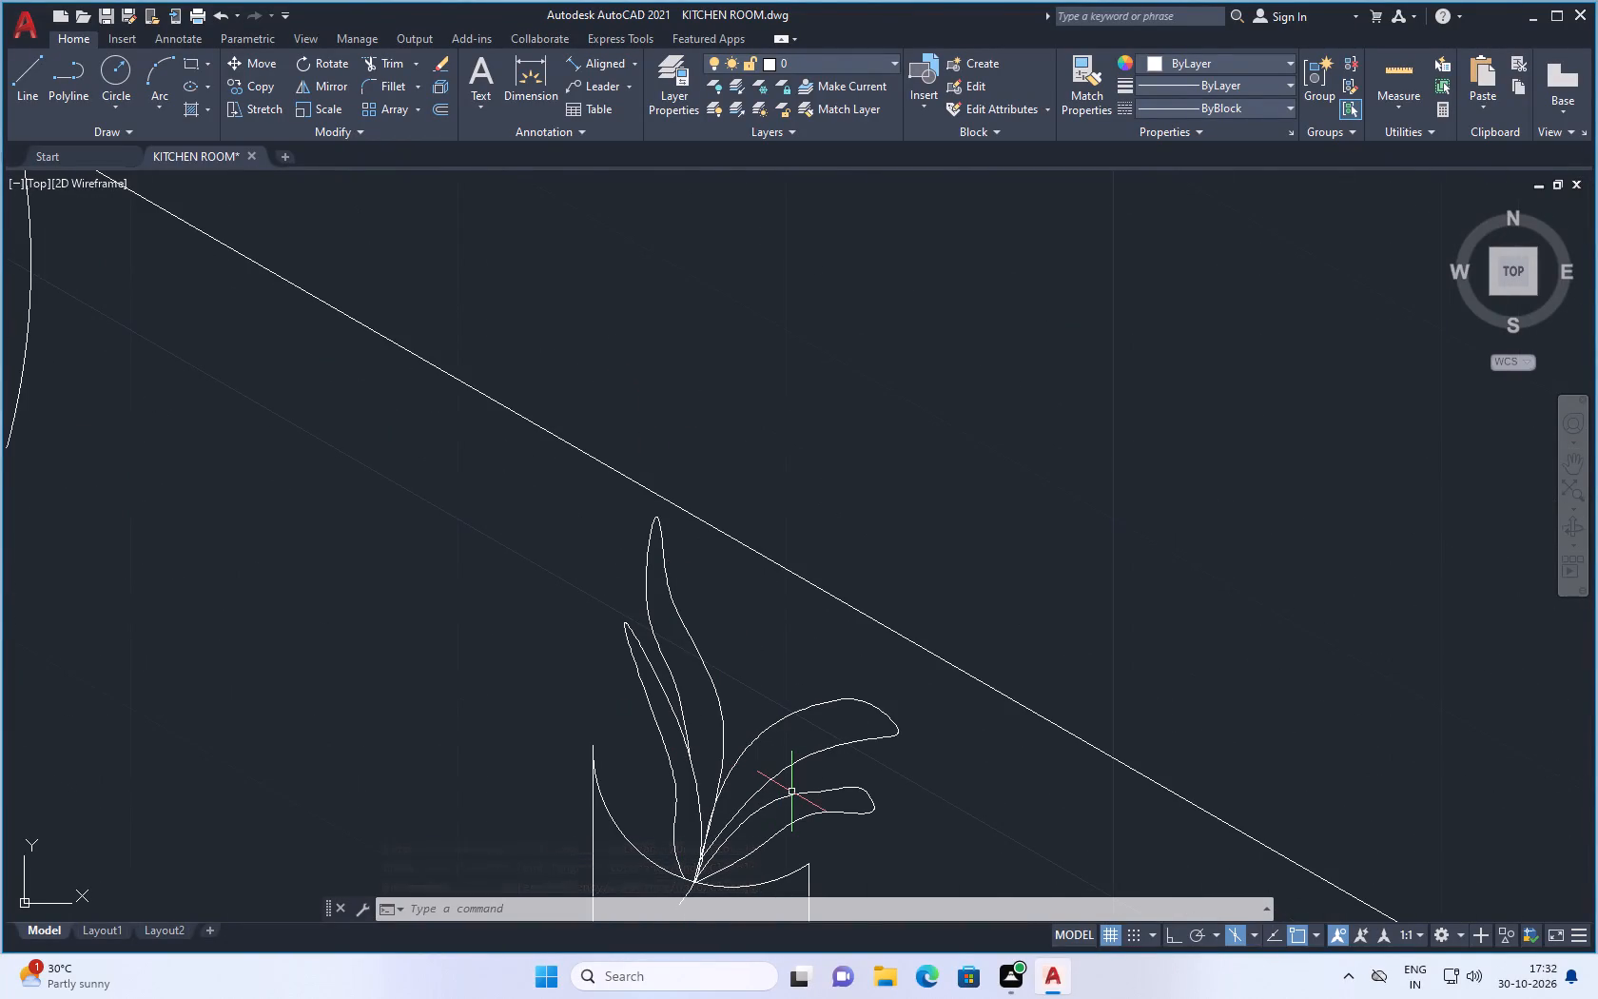
pyautogui.press('space')
pyautogui.click(724, 780)
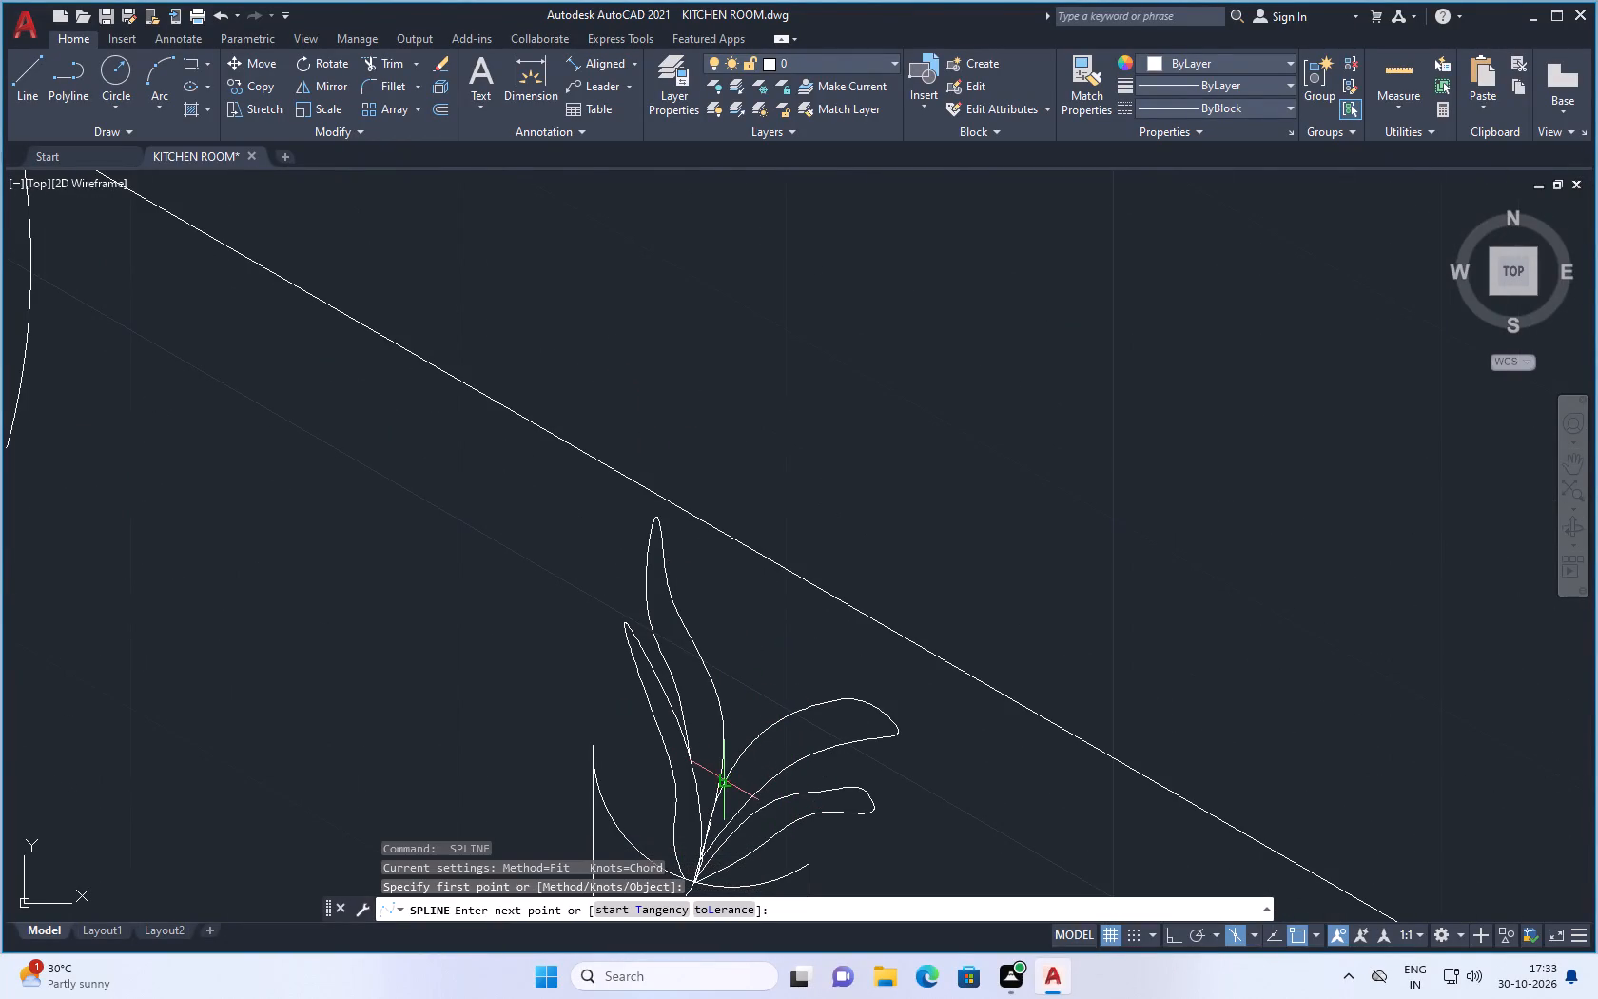
pyautogui.click(770, 687)
pyautogui.click(848, 647)
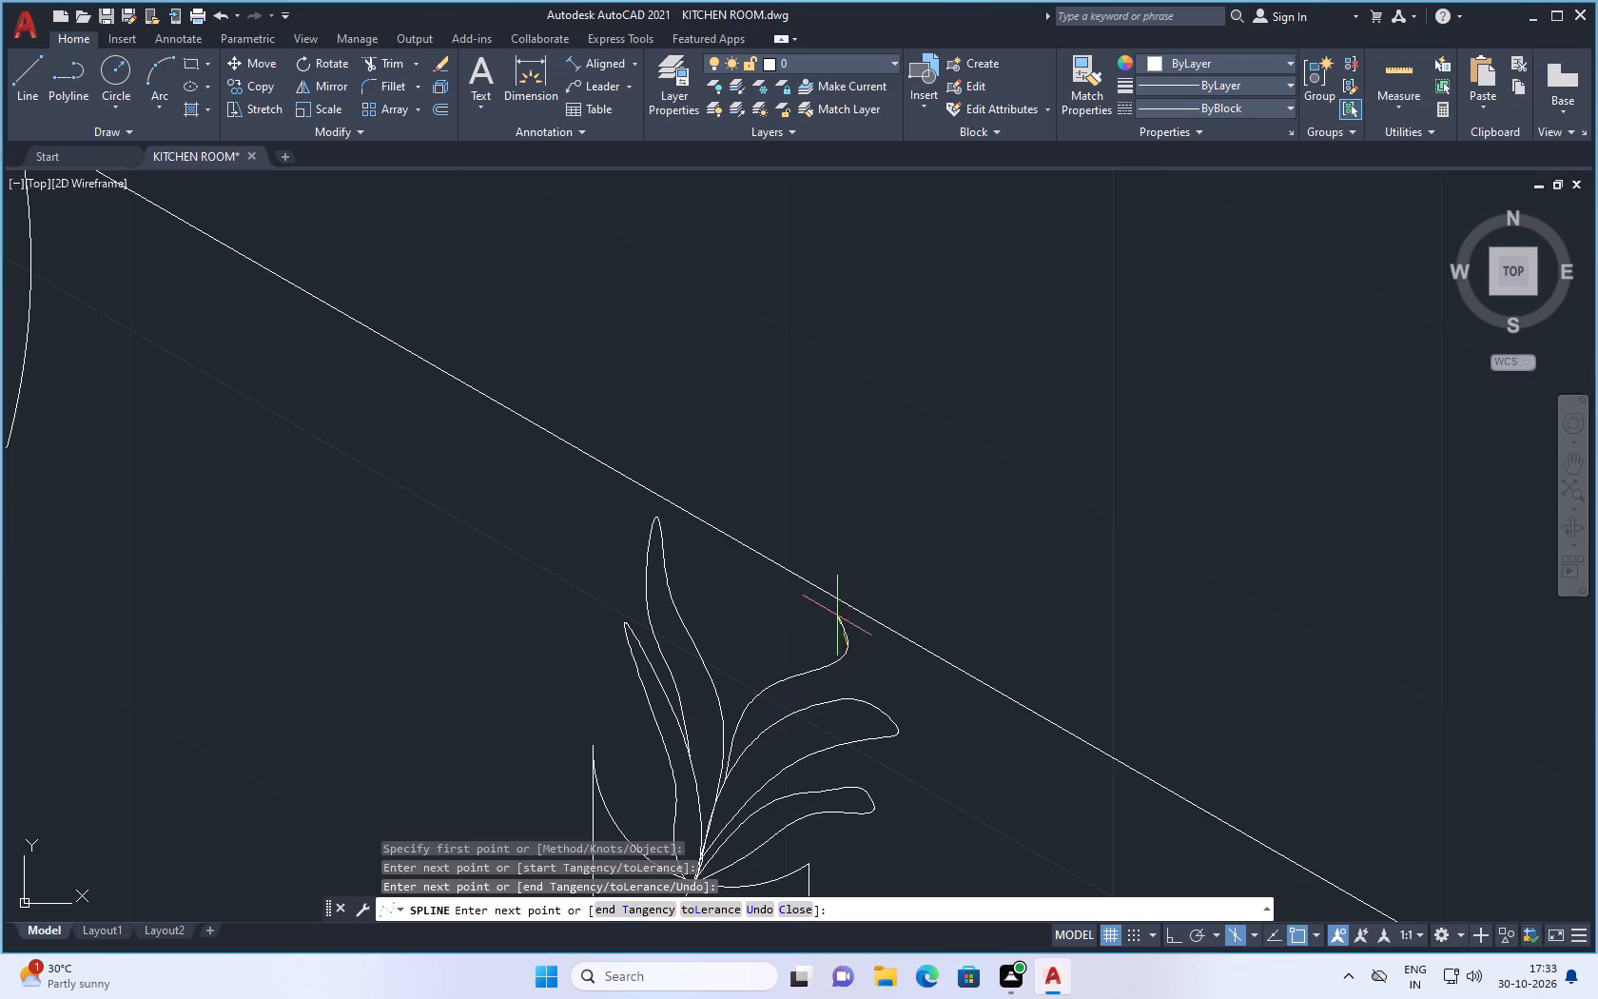
pyautogui.click(794, 600)
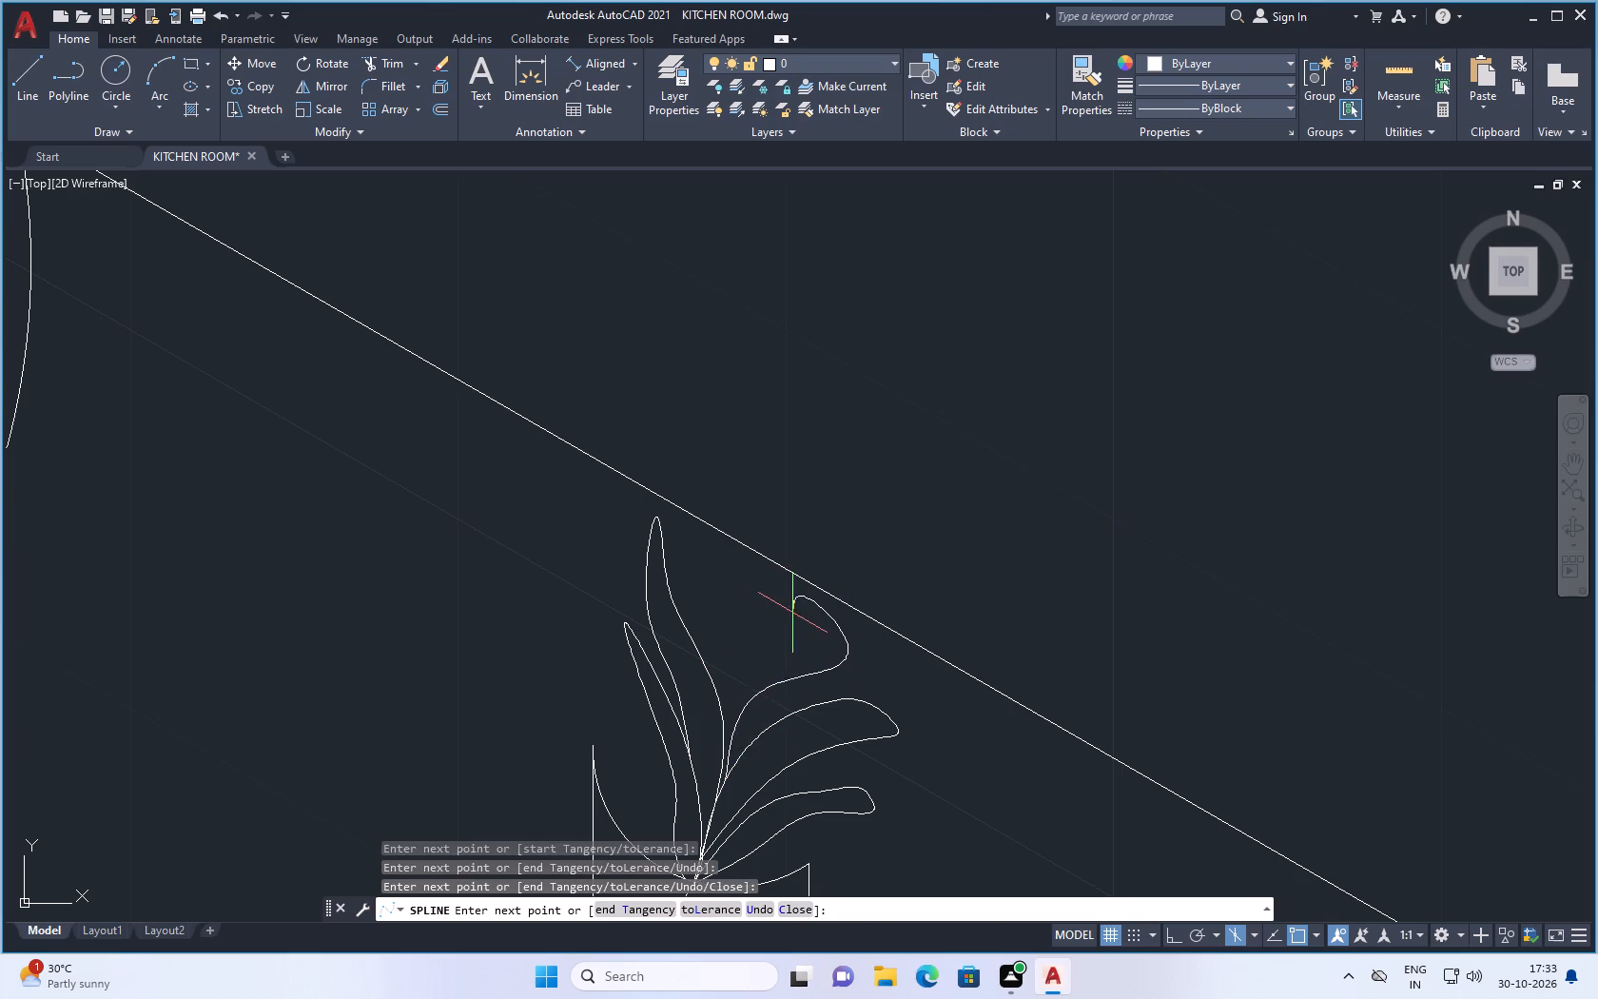
pyautogui.click(797, 623)
pyautogui.click(749, 653)
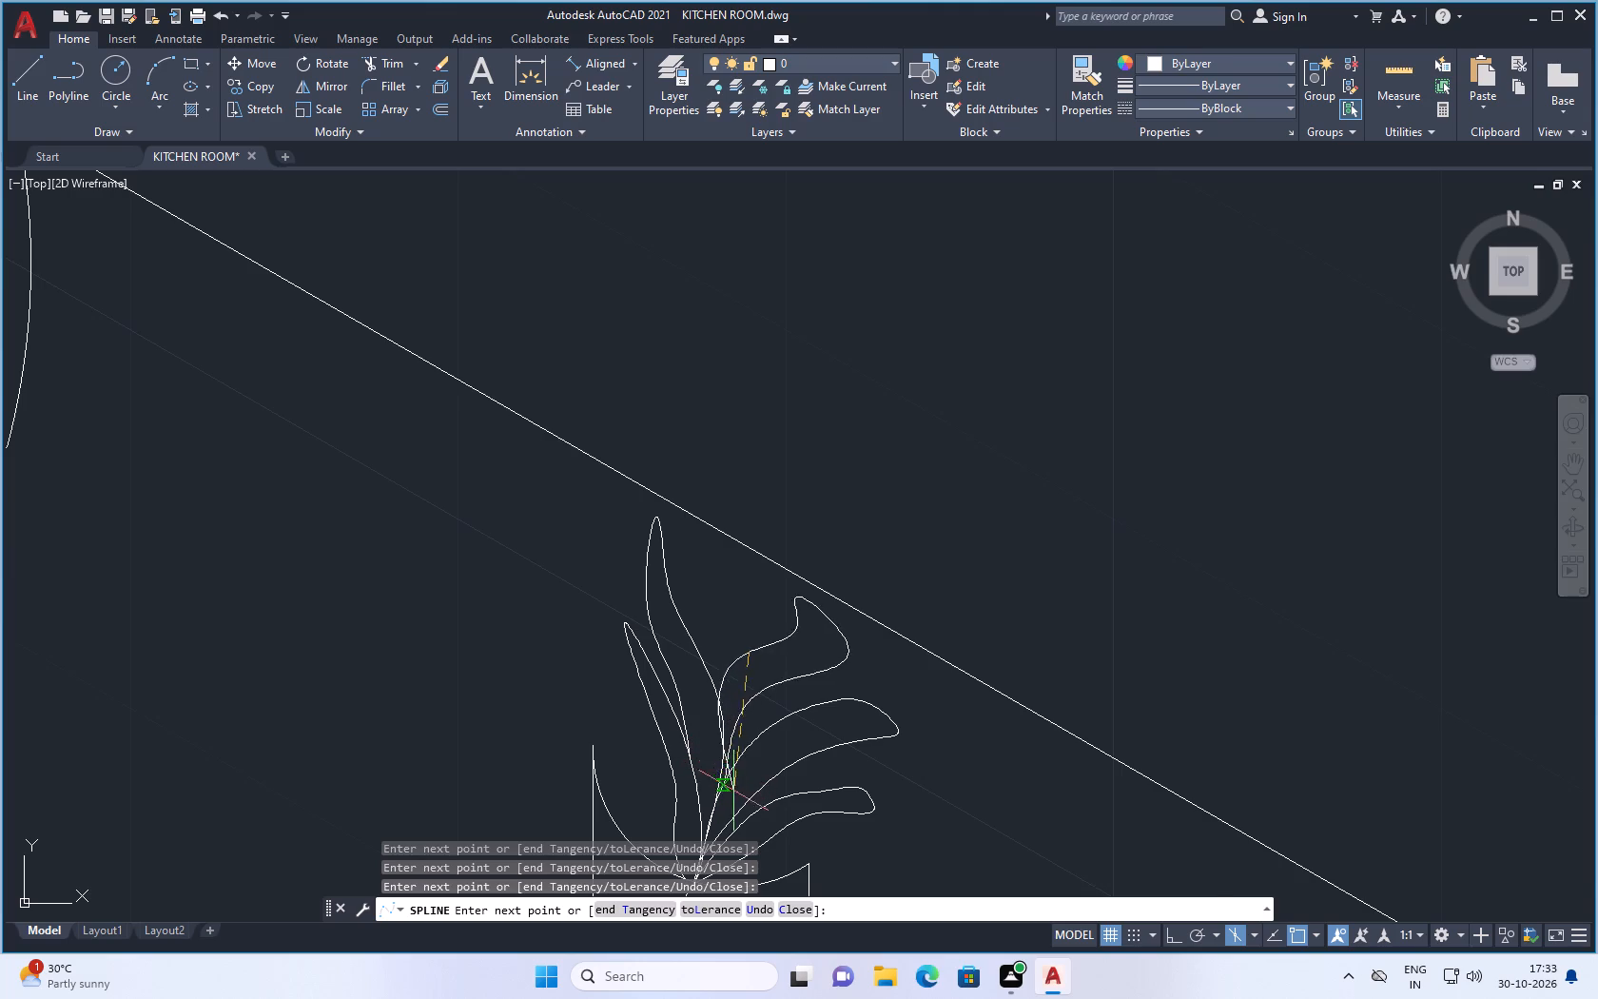
pyautogui.scroll(1, 731, 795)
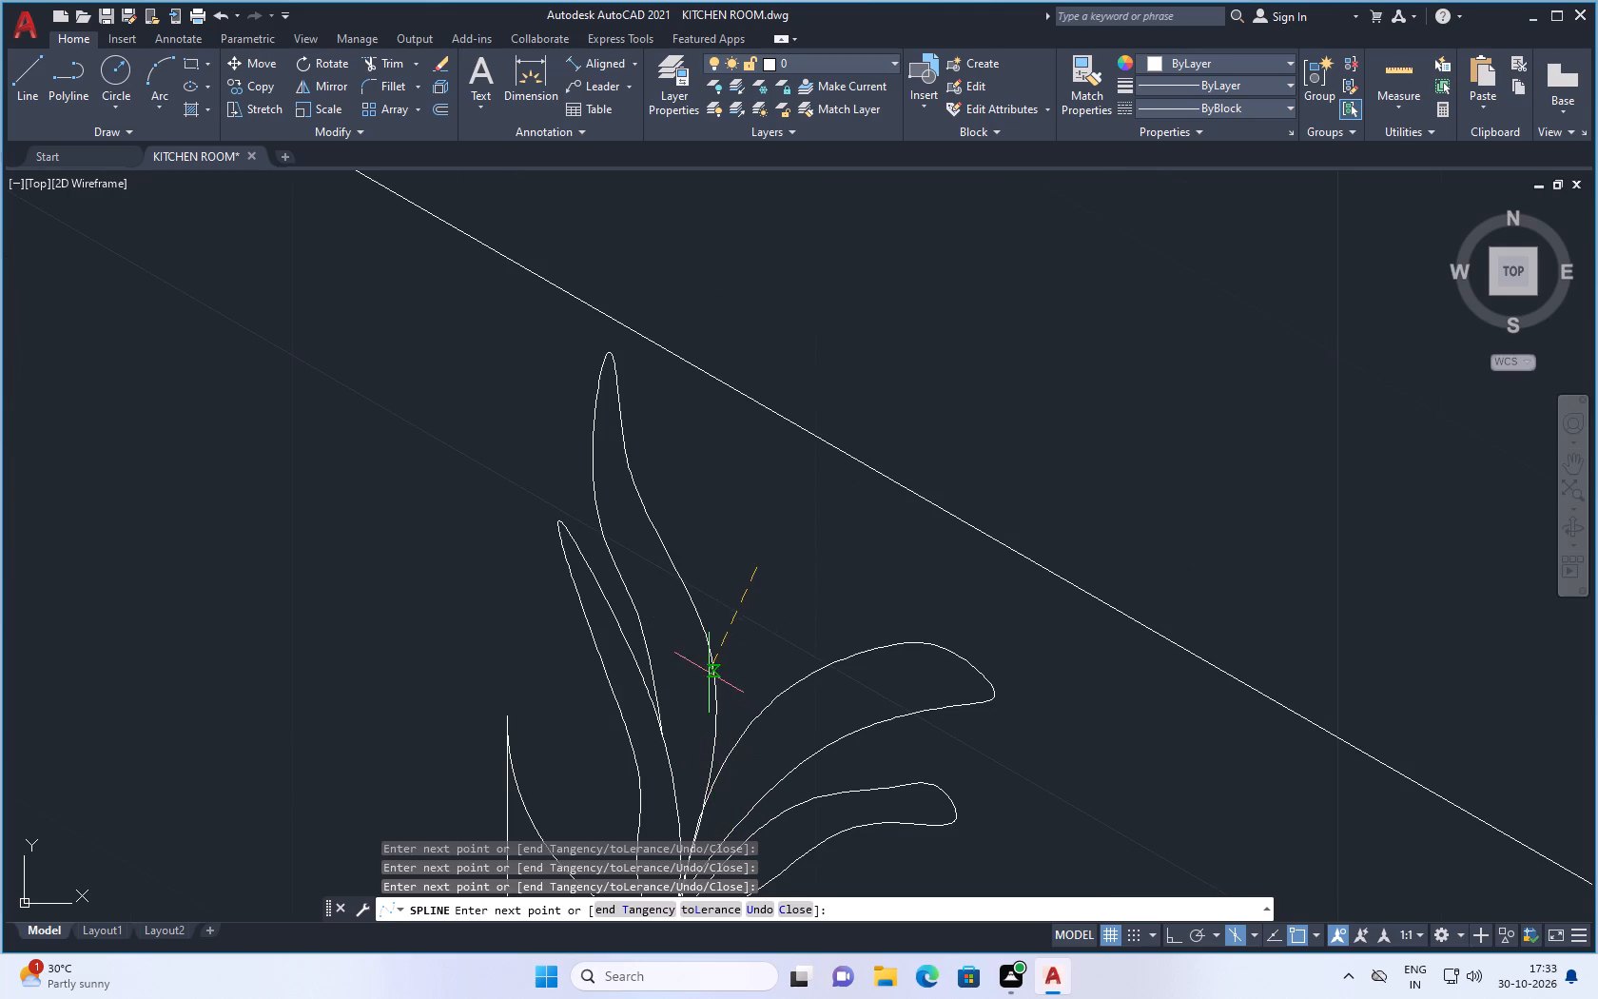
pyautogui.click(714, 696)
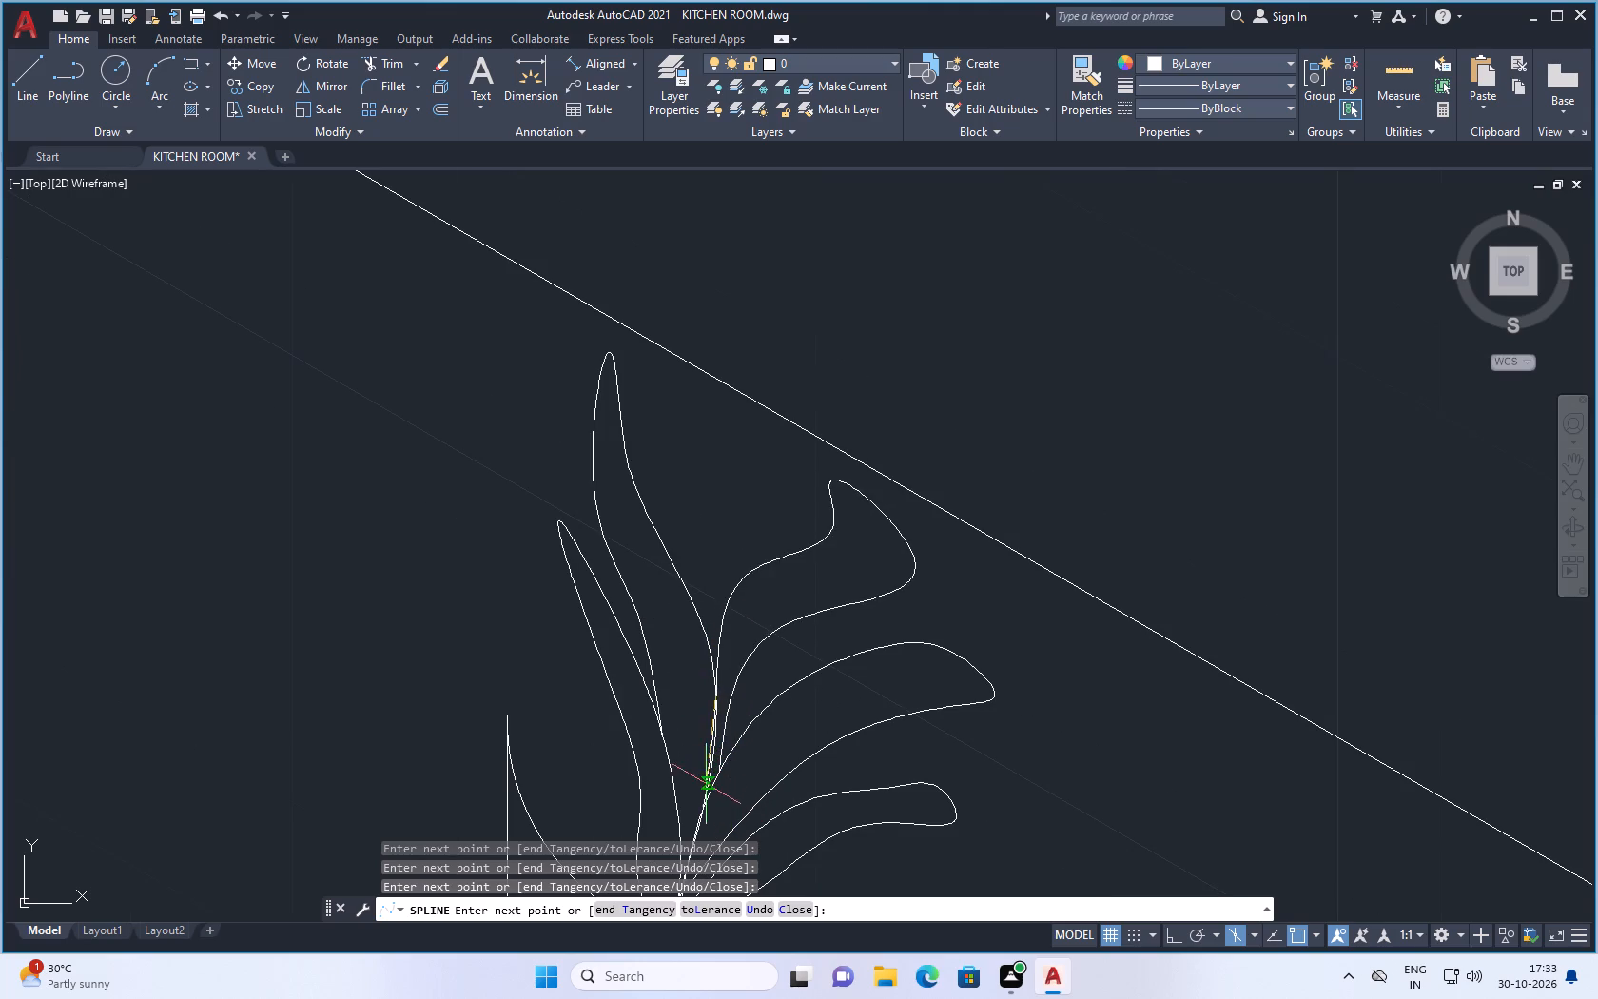
pyautogui.scroll(-2, 730, 770)
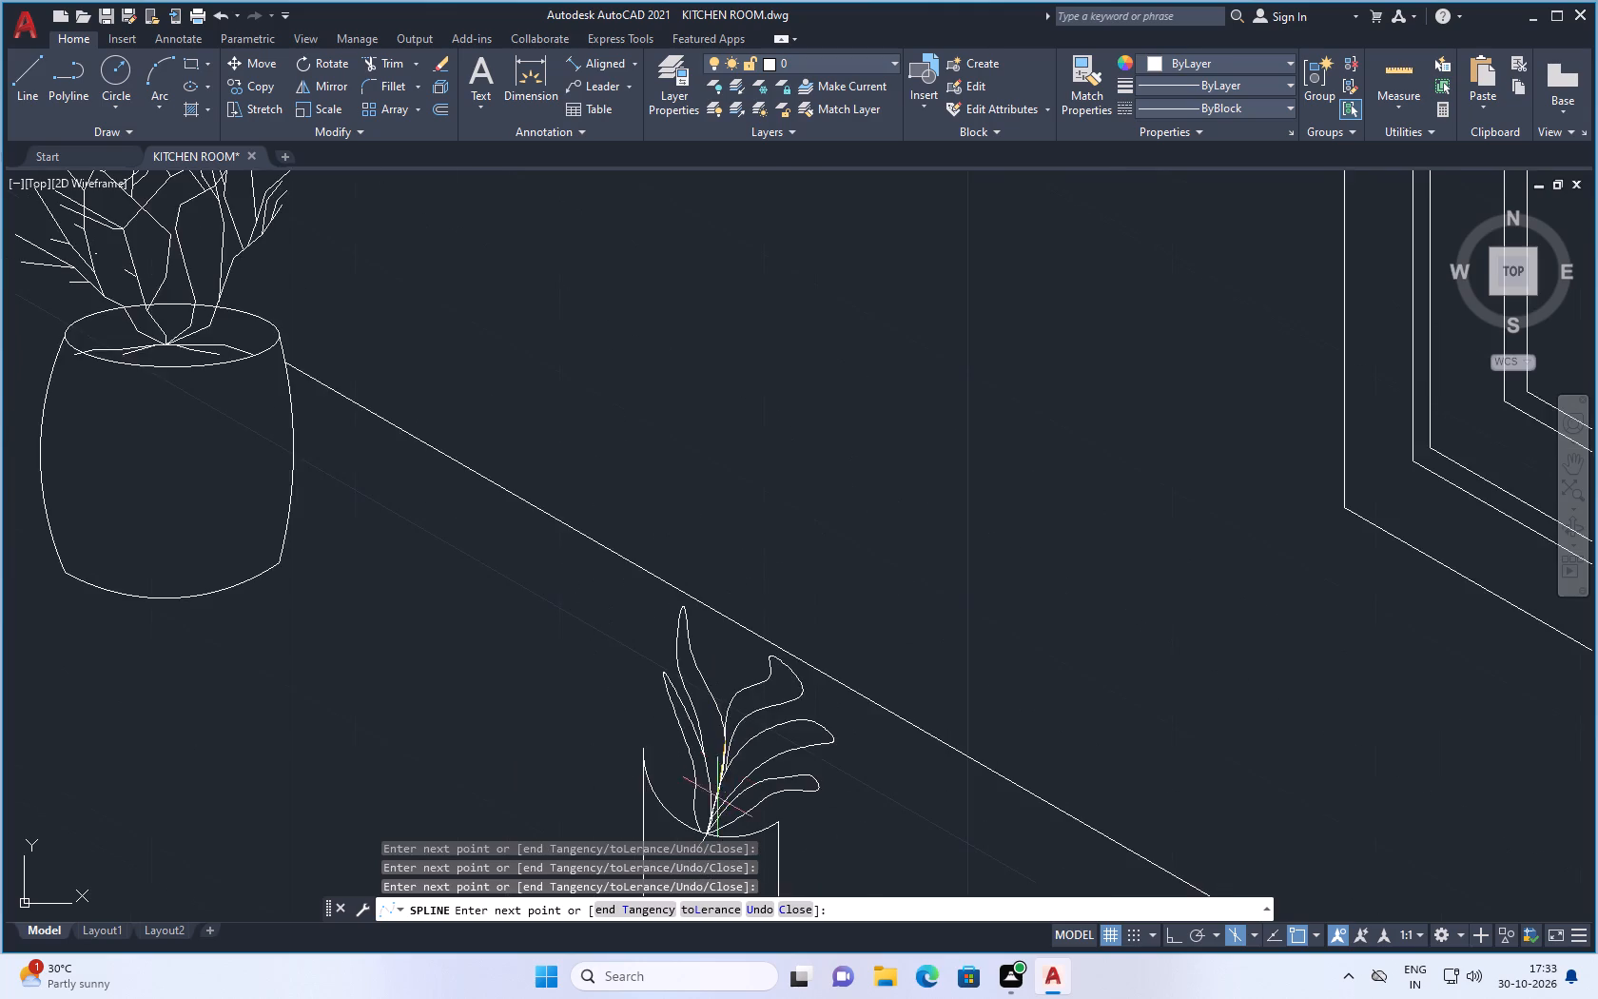
pyautogui.scroll(2, 716, 799)
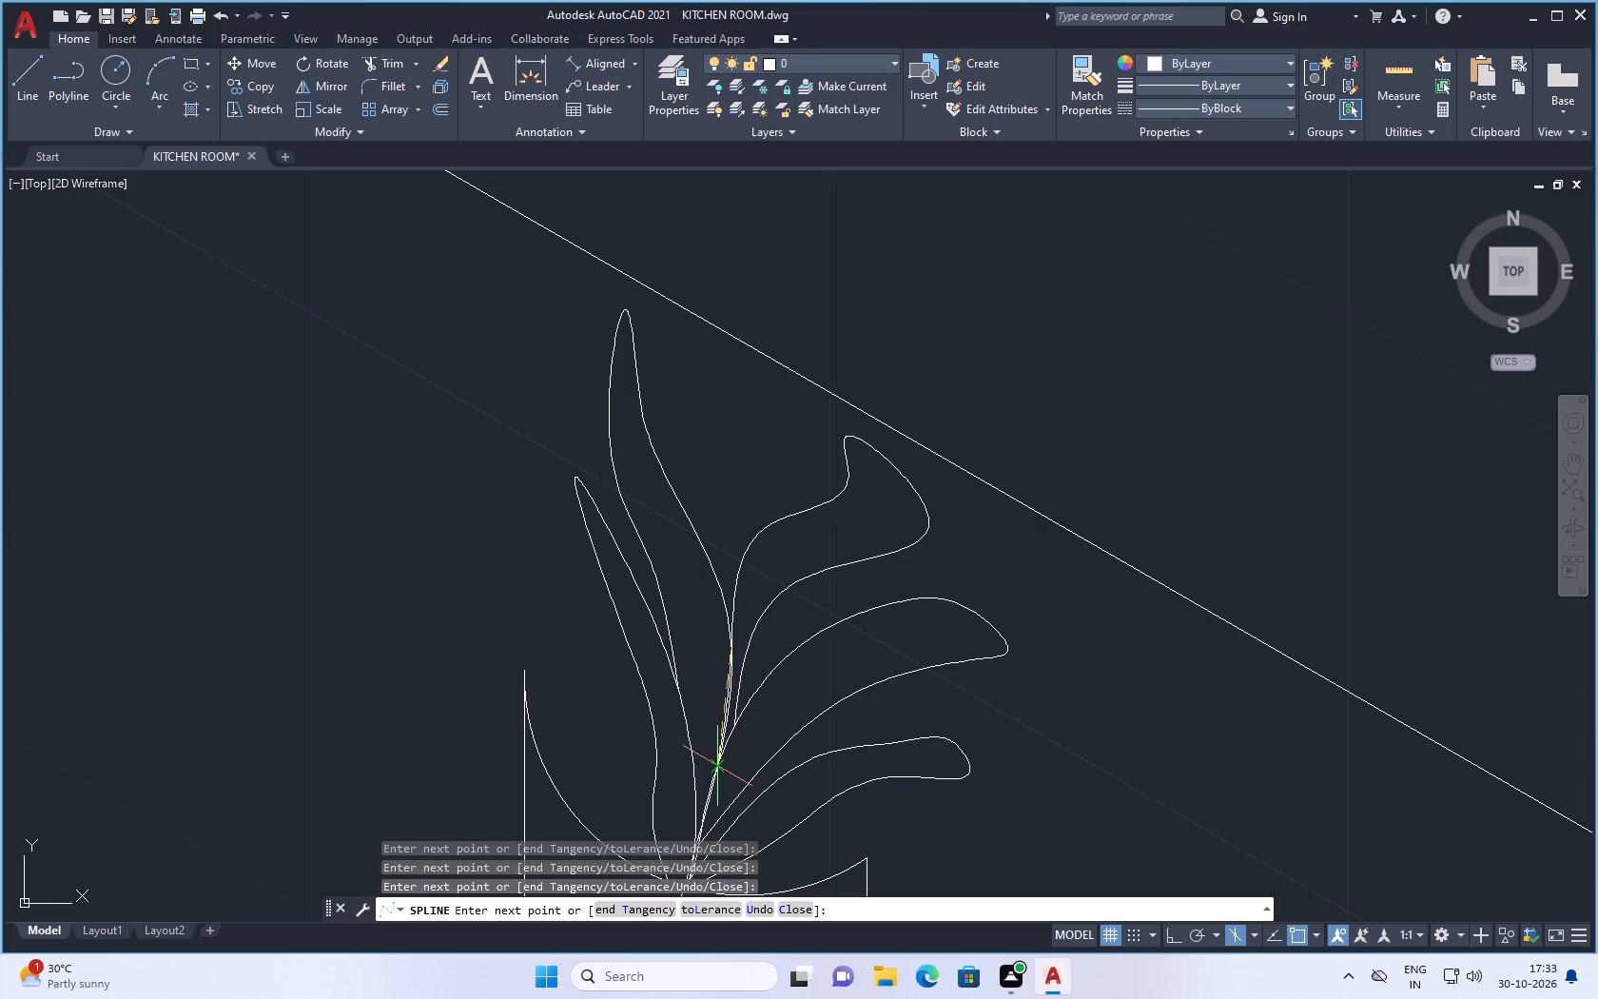
pyautogui.click(716, 768)
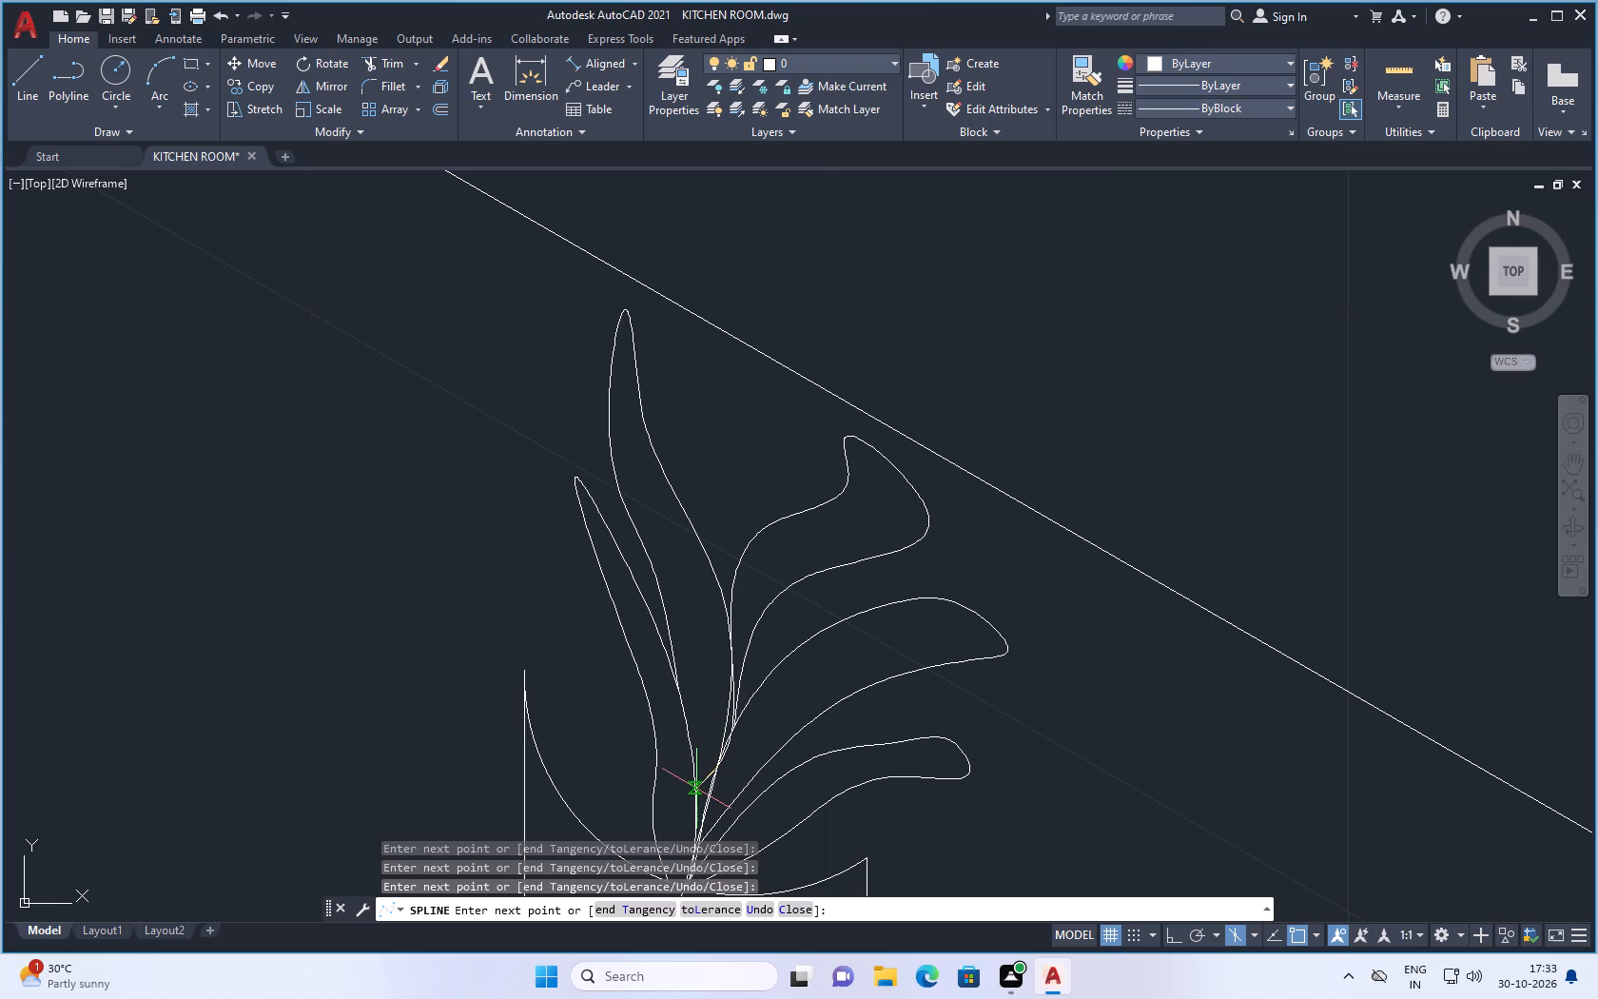
pyautogui.scroll(-1, 696, 789)
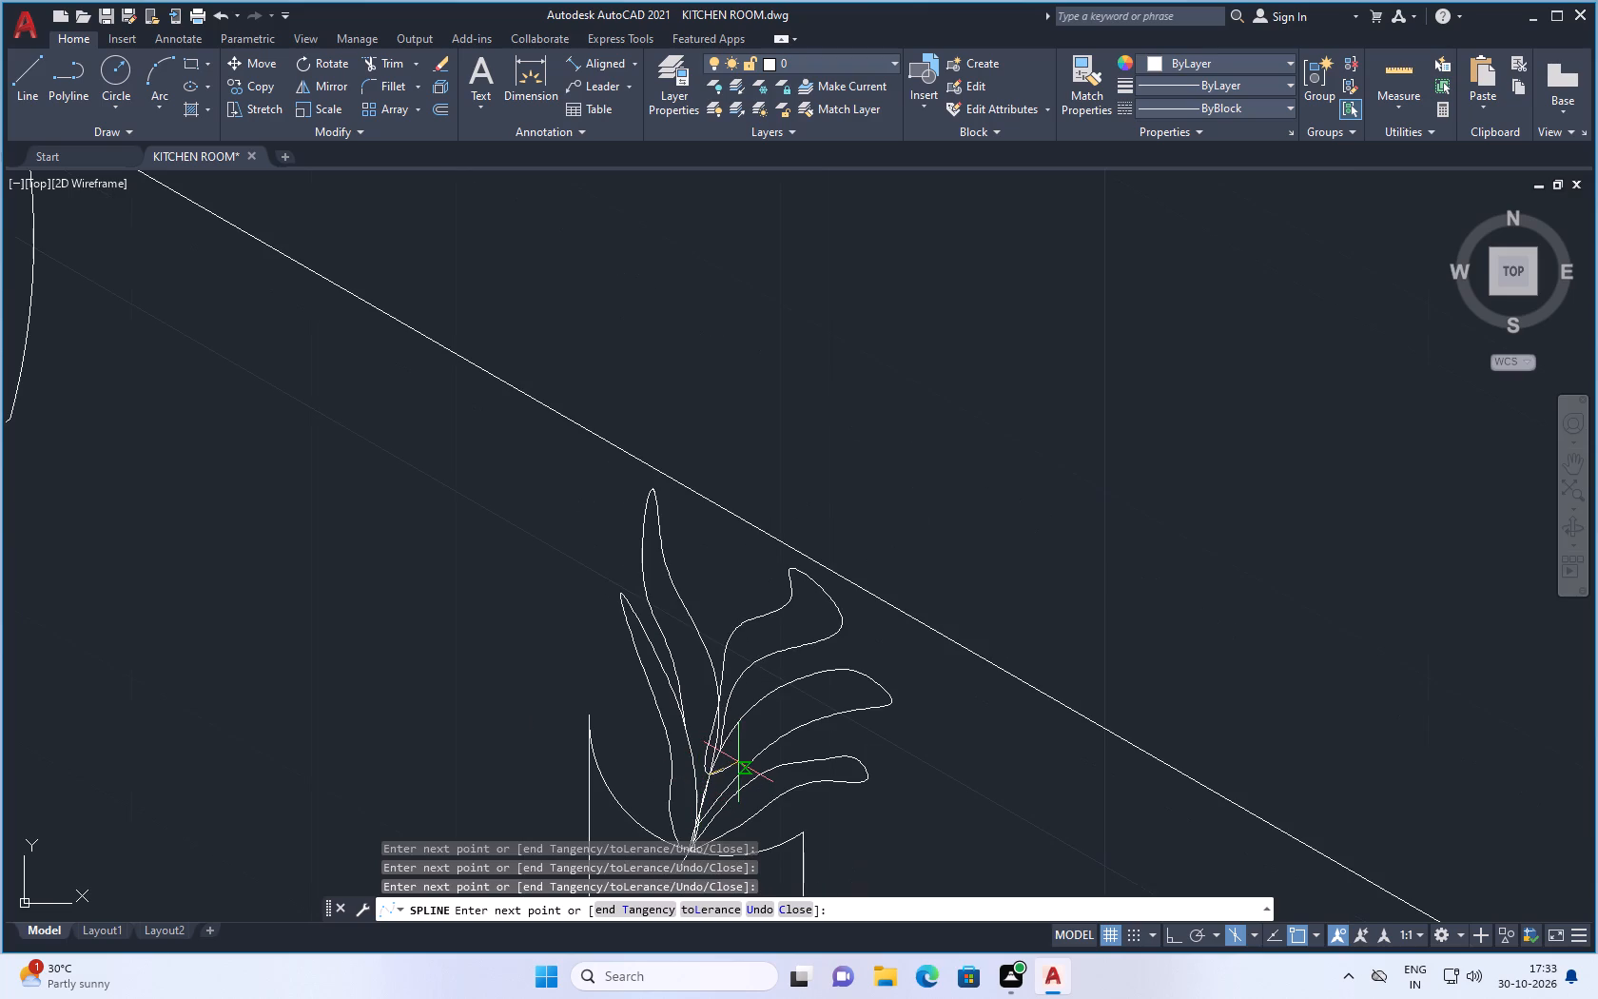
pyautogui.press('Return')
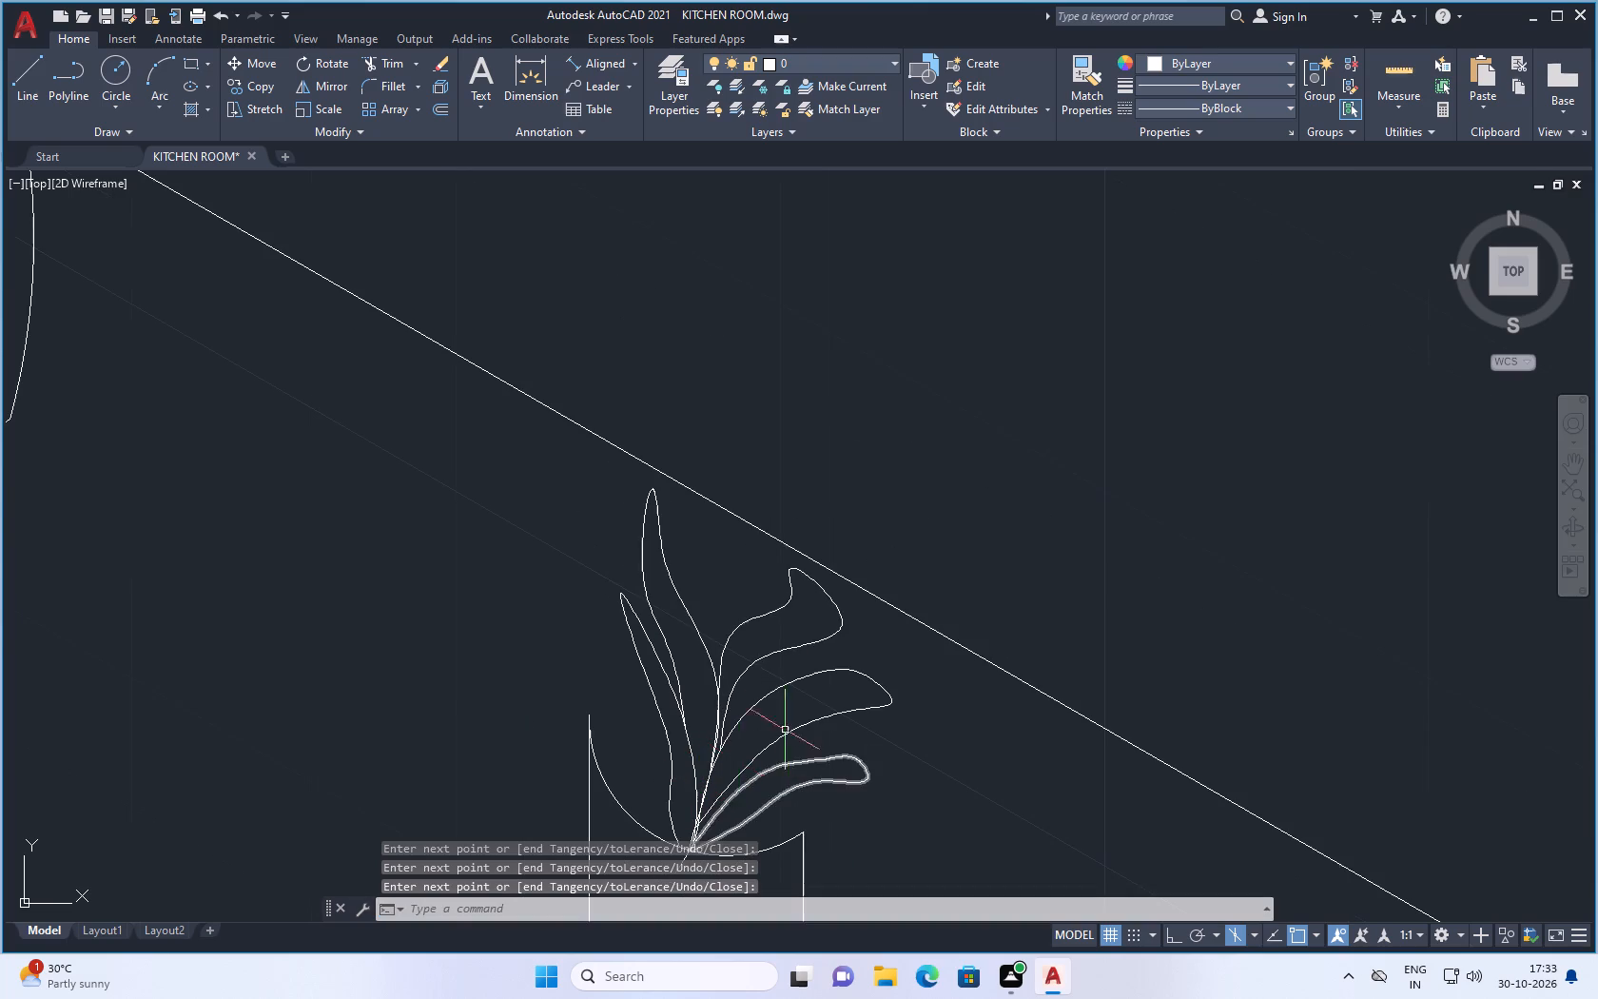
# Draw a fit-point spline leaf from the leftmost leaf's left edge up to a pointed tip, back down and along the rim past the leaf base.
pyautogui.scroll(-2, 775, 623)
pyautogui.scroll(2, 740, 662)
pyautogui.press('space')
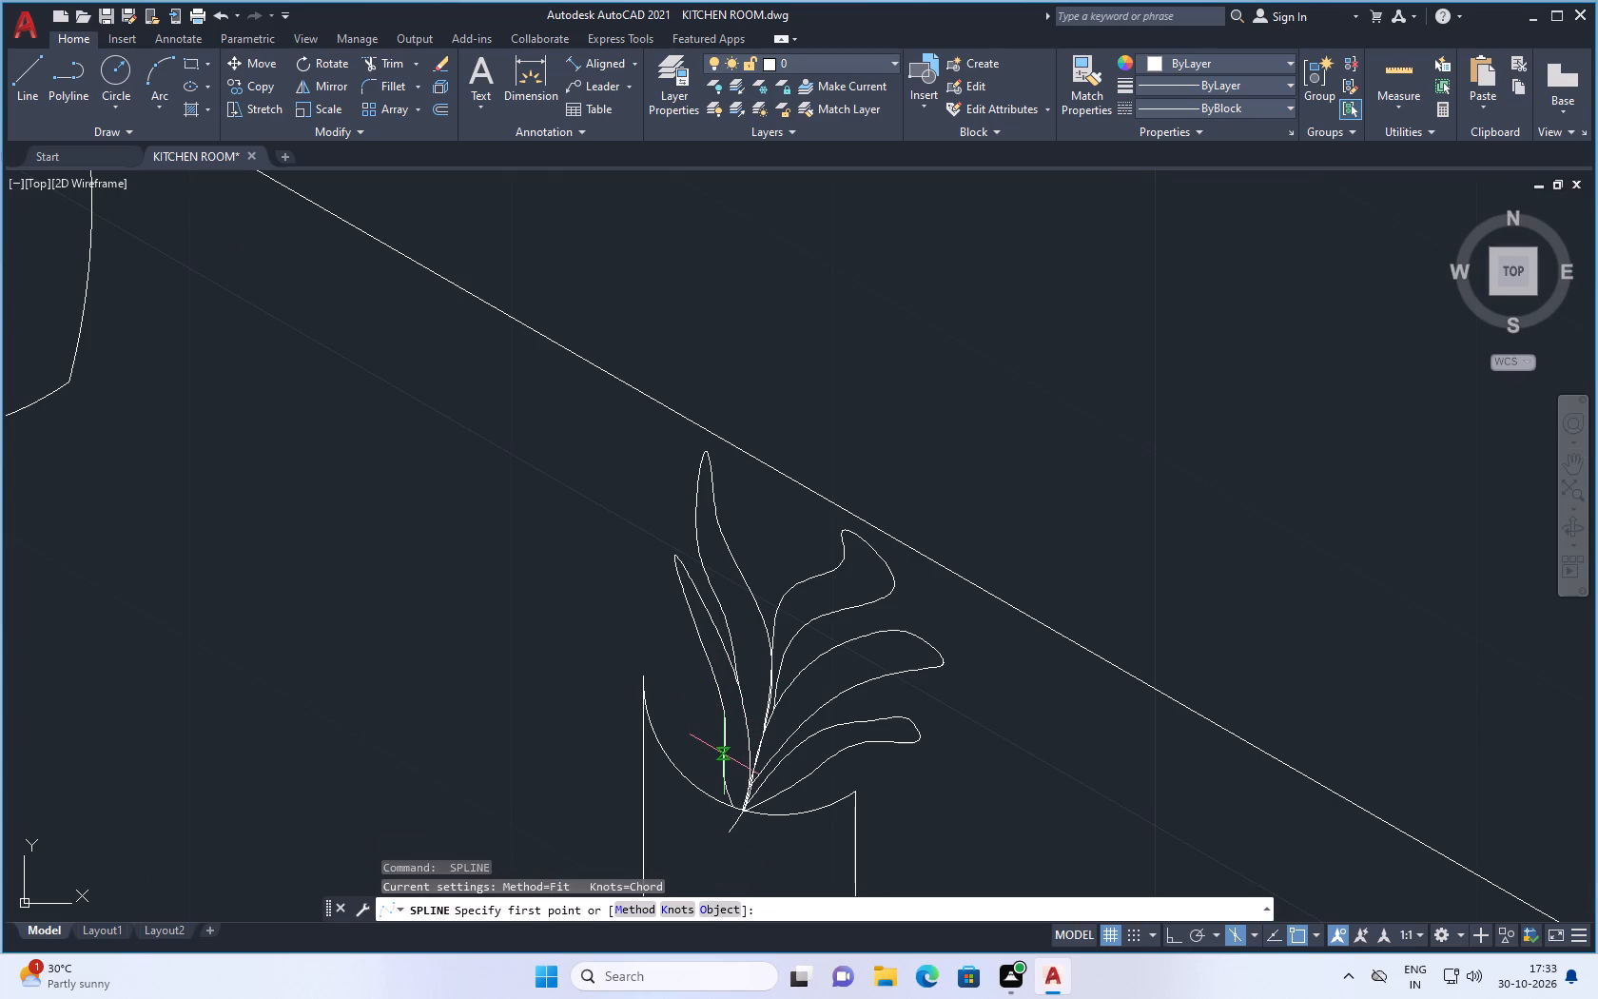
pyautogui.click(724, 754)
pyautogui.click(716, 723)
pyautogui.click(680, 715)
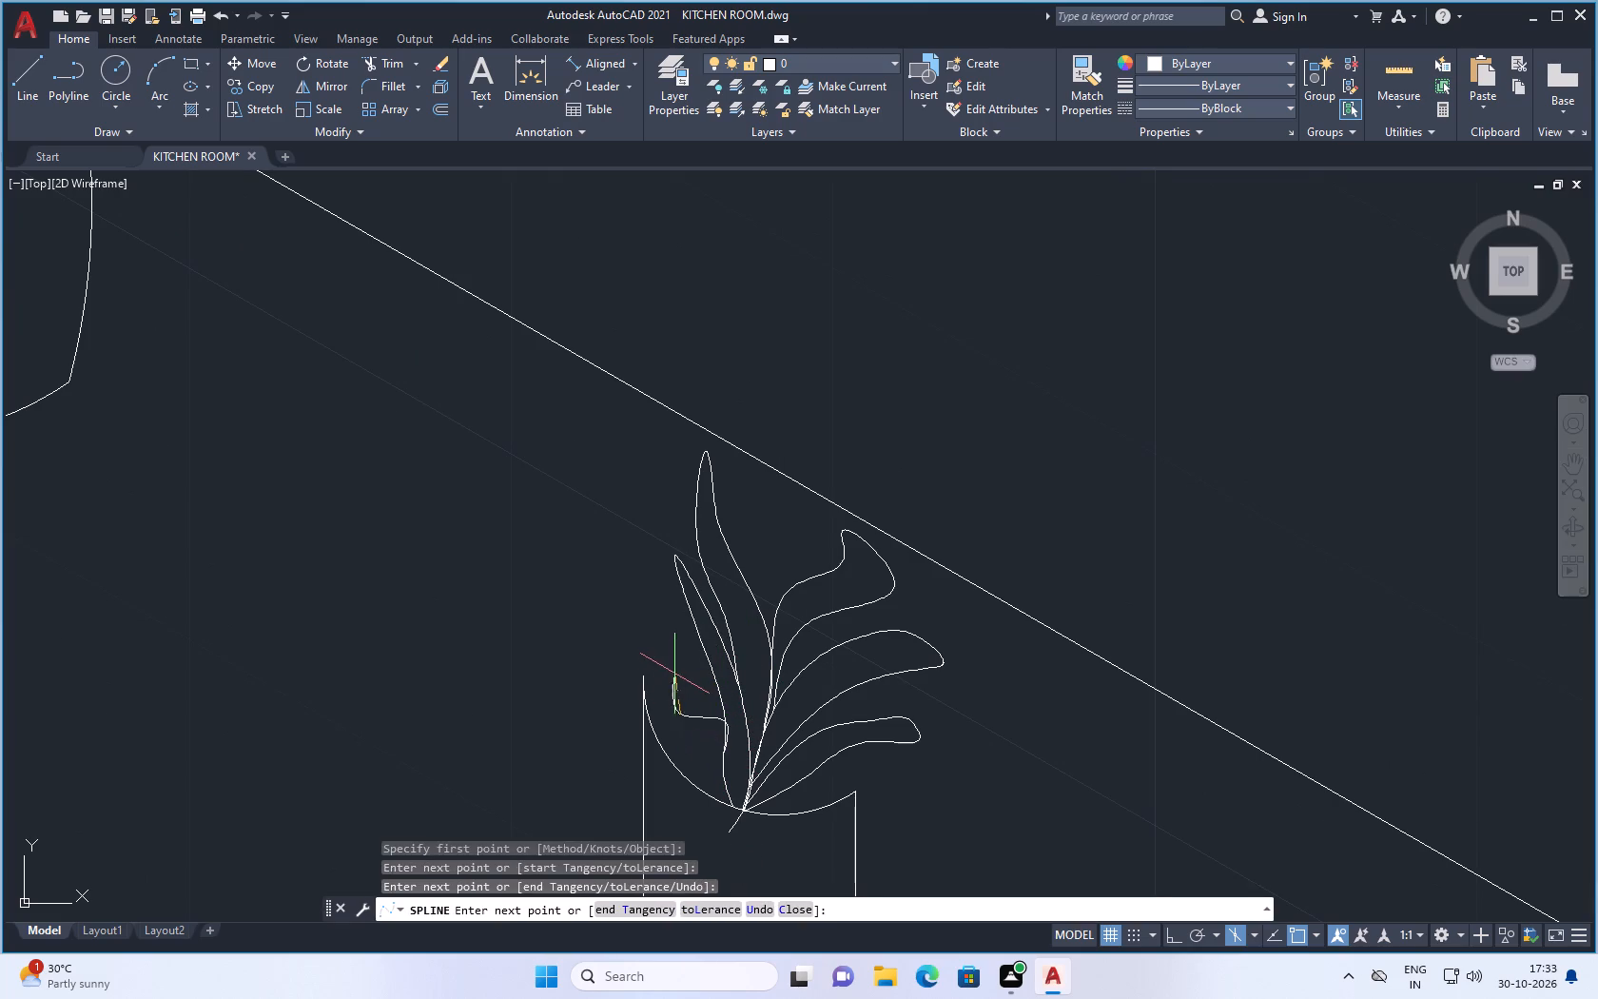
pyautogui.click(672, 665)
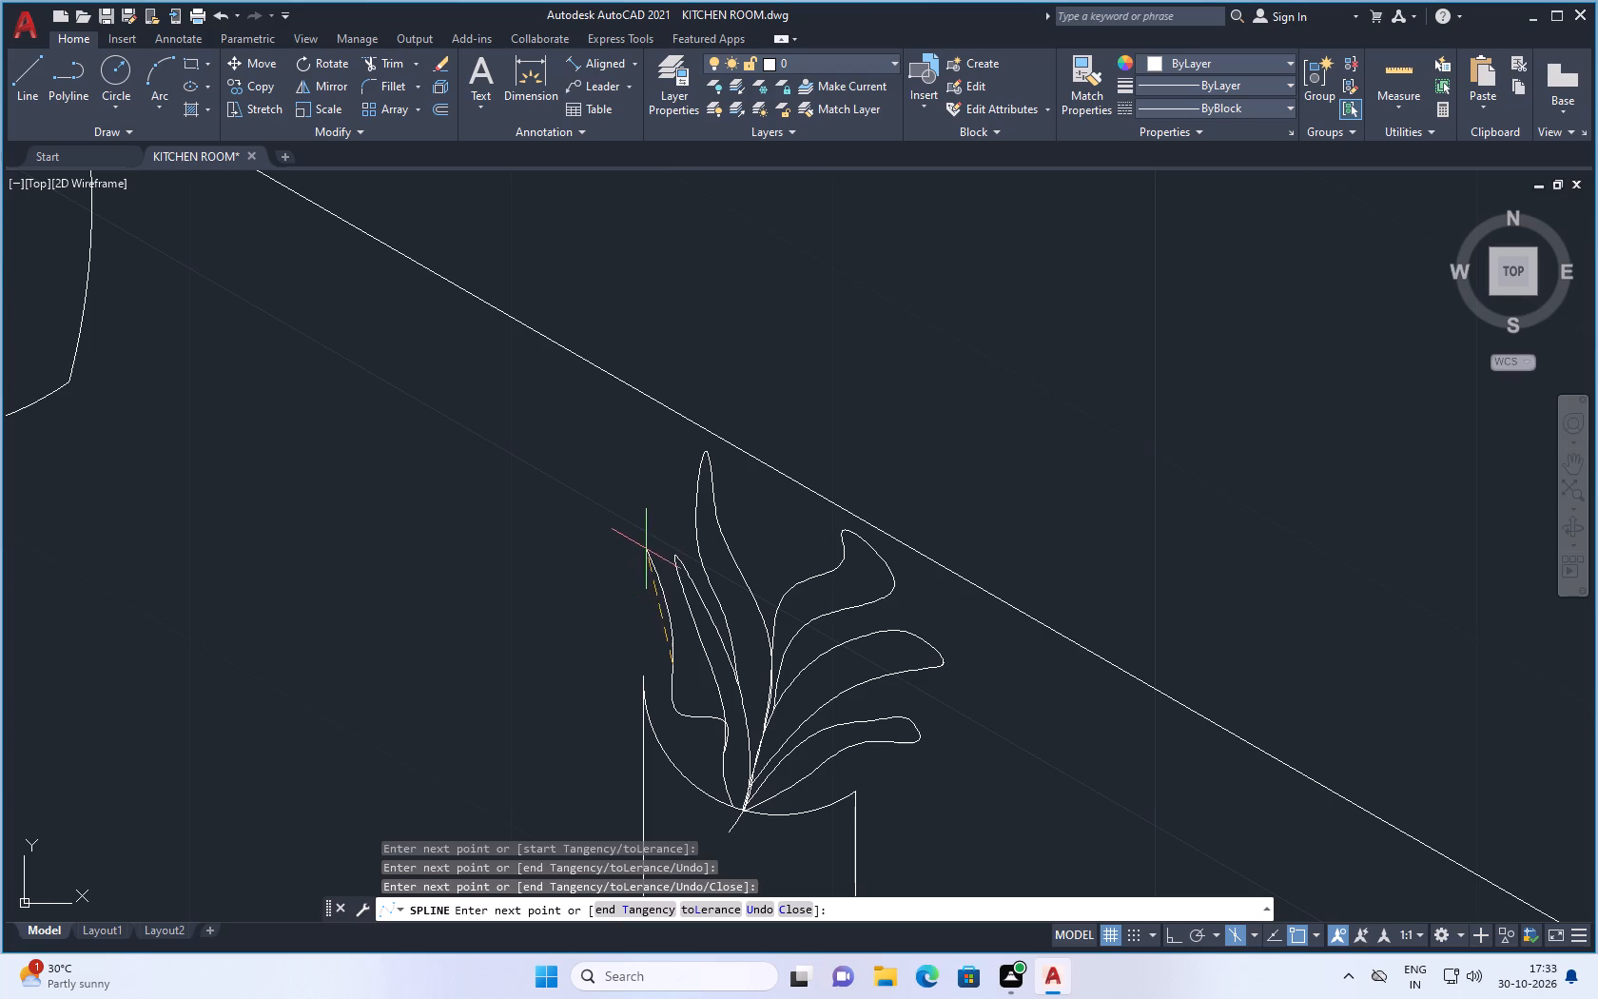
pyautogui.click(655, 543)
pyautogui.click(671, 514)
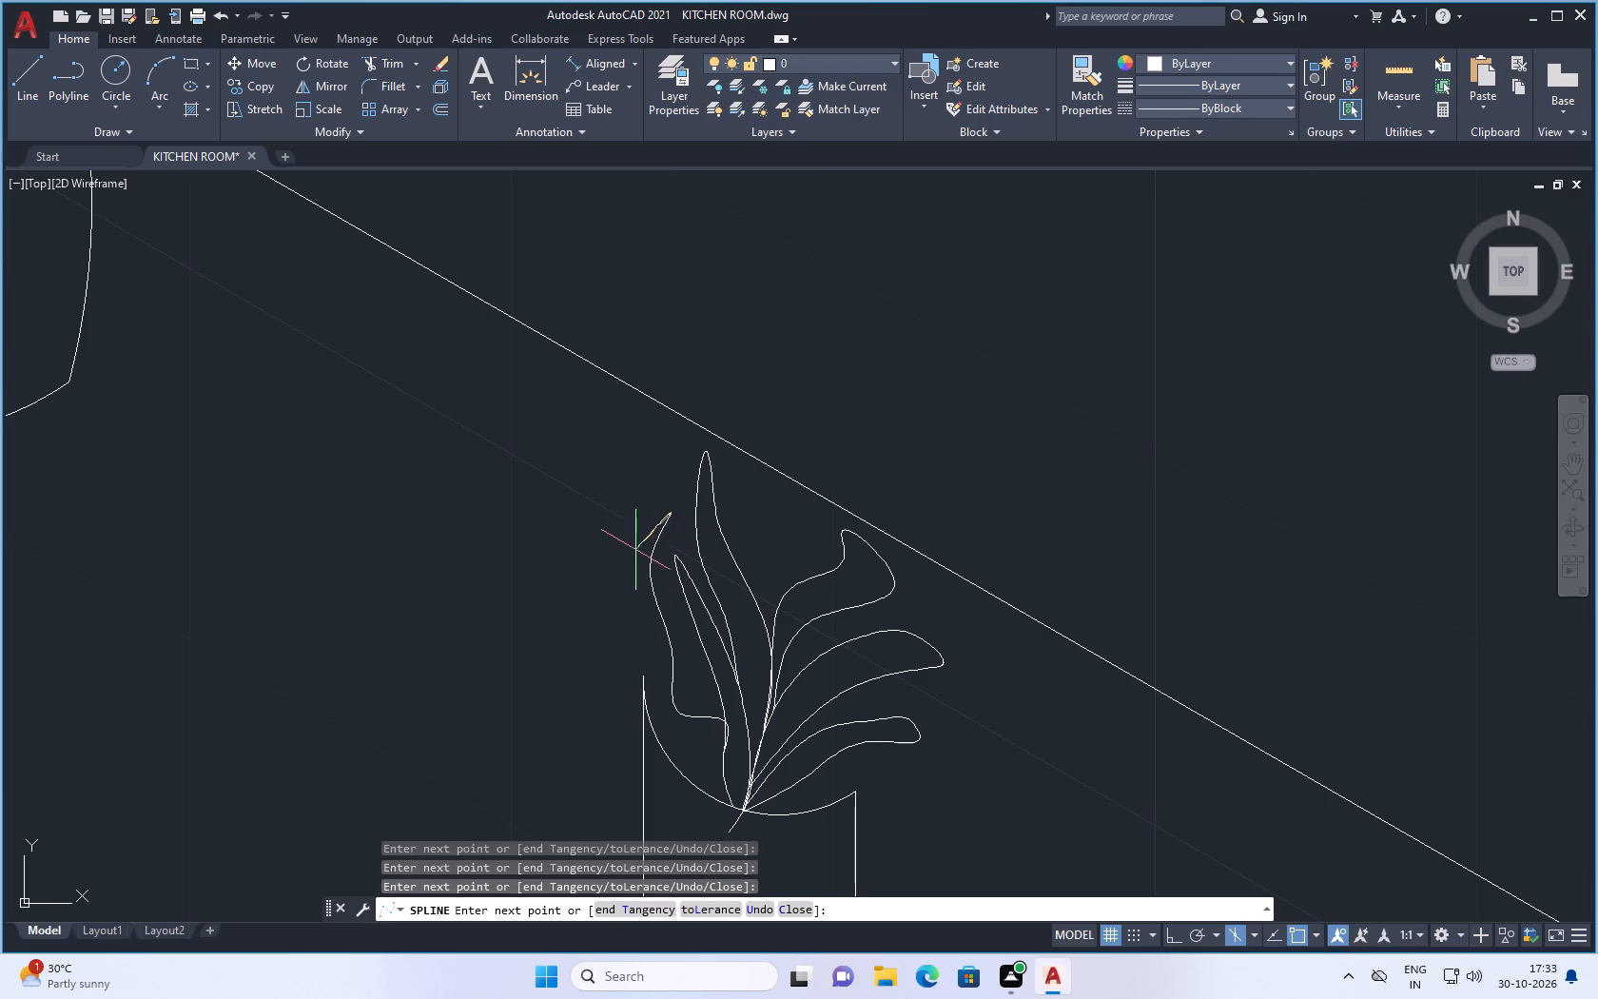
pyautogui.click(636, 552)
pyautogui.click(642, 617)
pyautogui.click(654, 673)
pyautogui.click(657, 734)
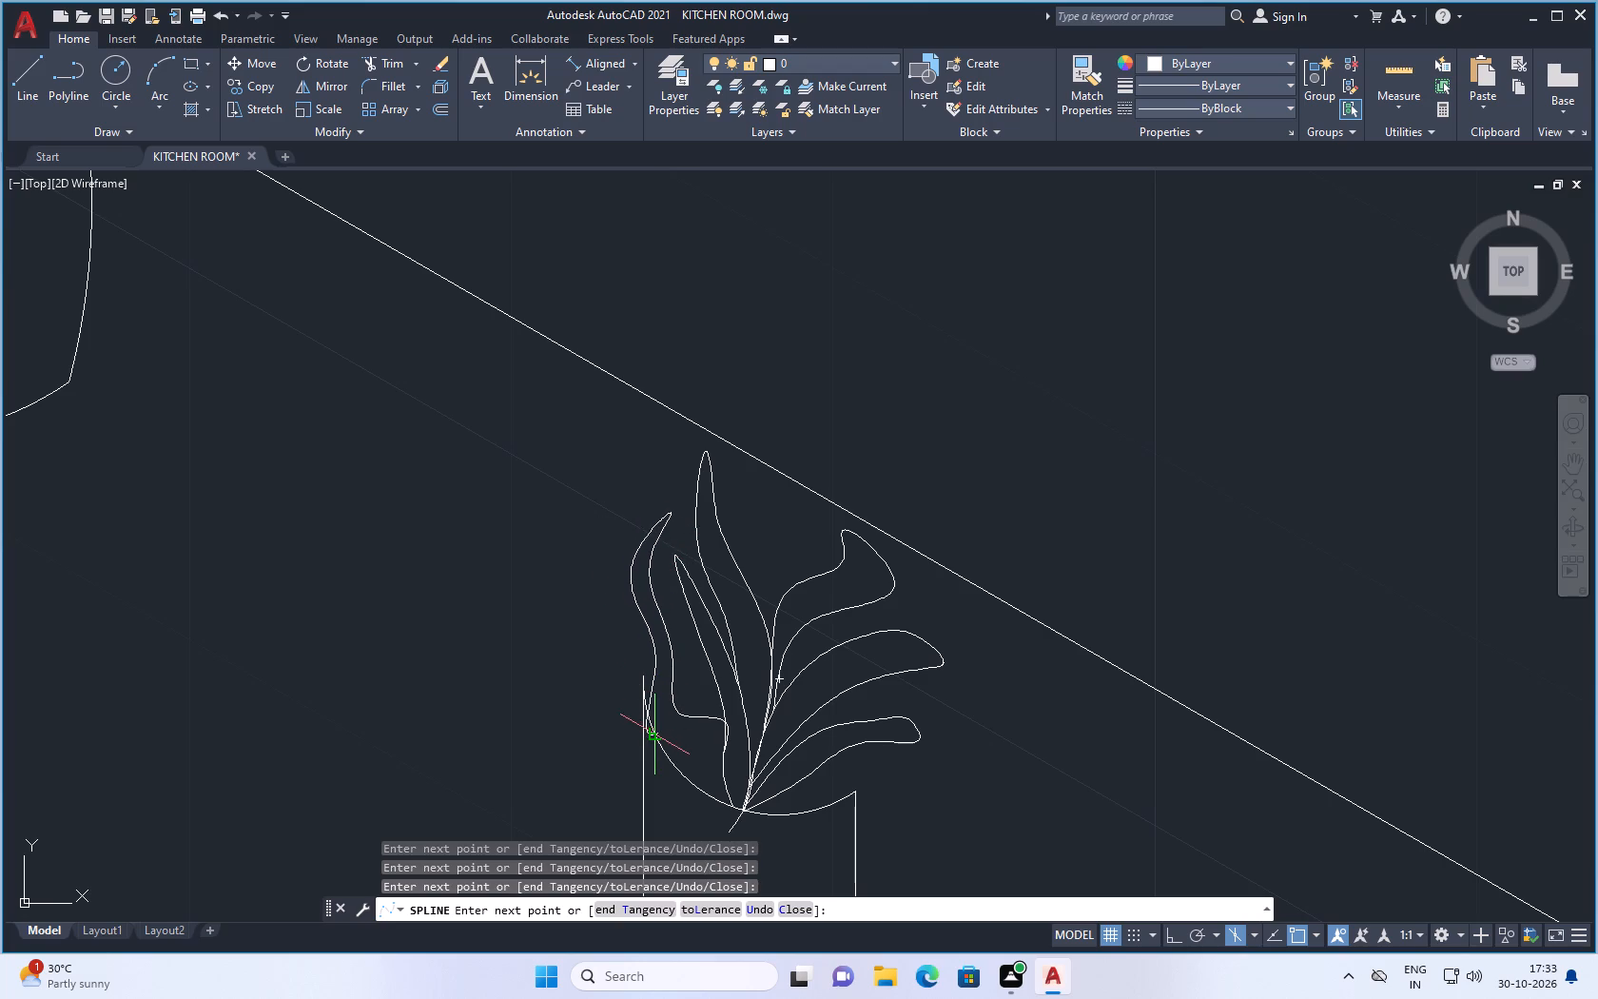
pyautogui.click(676, 767)
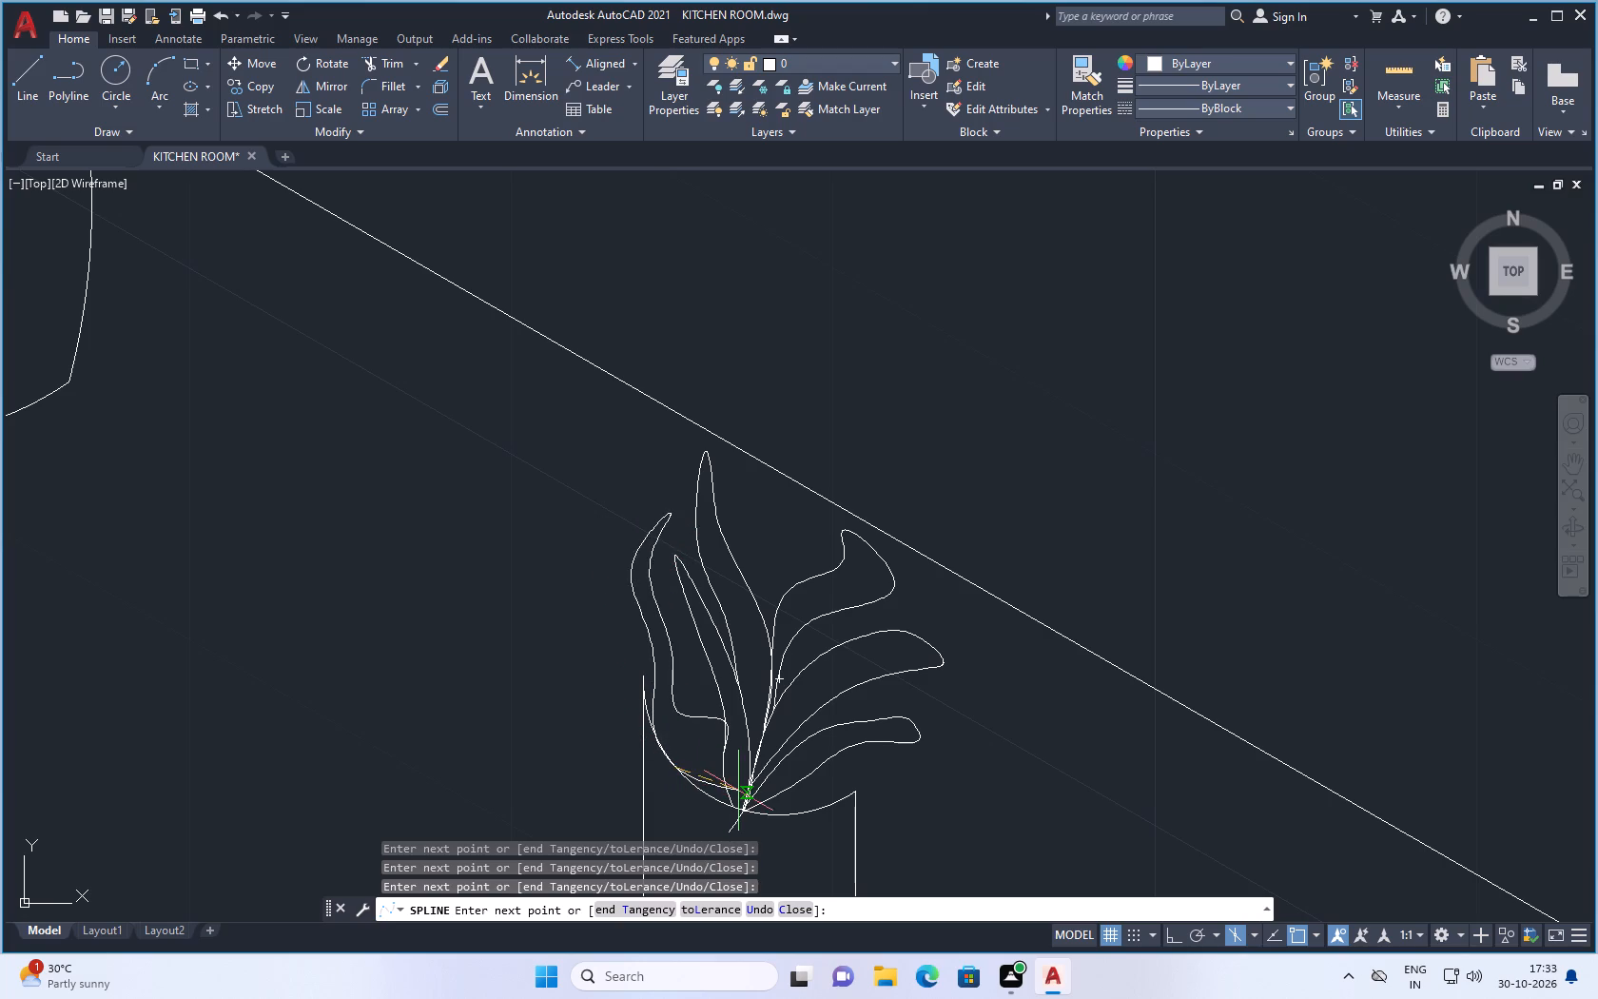
pyautogui.click(731, 802)
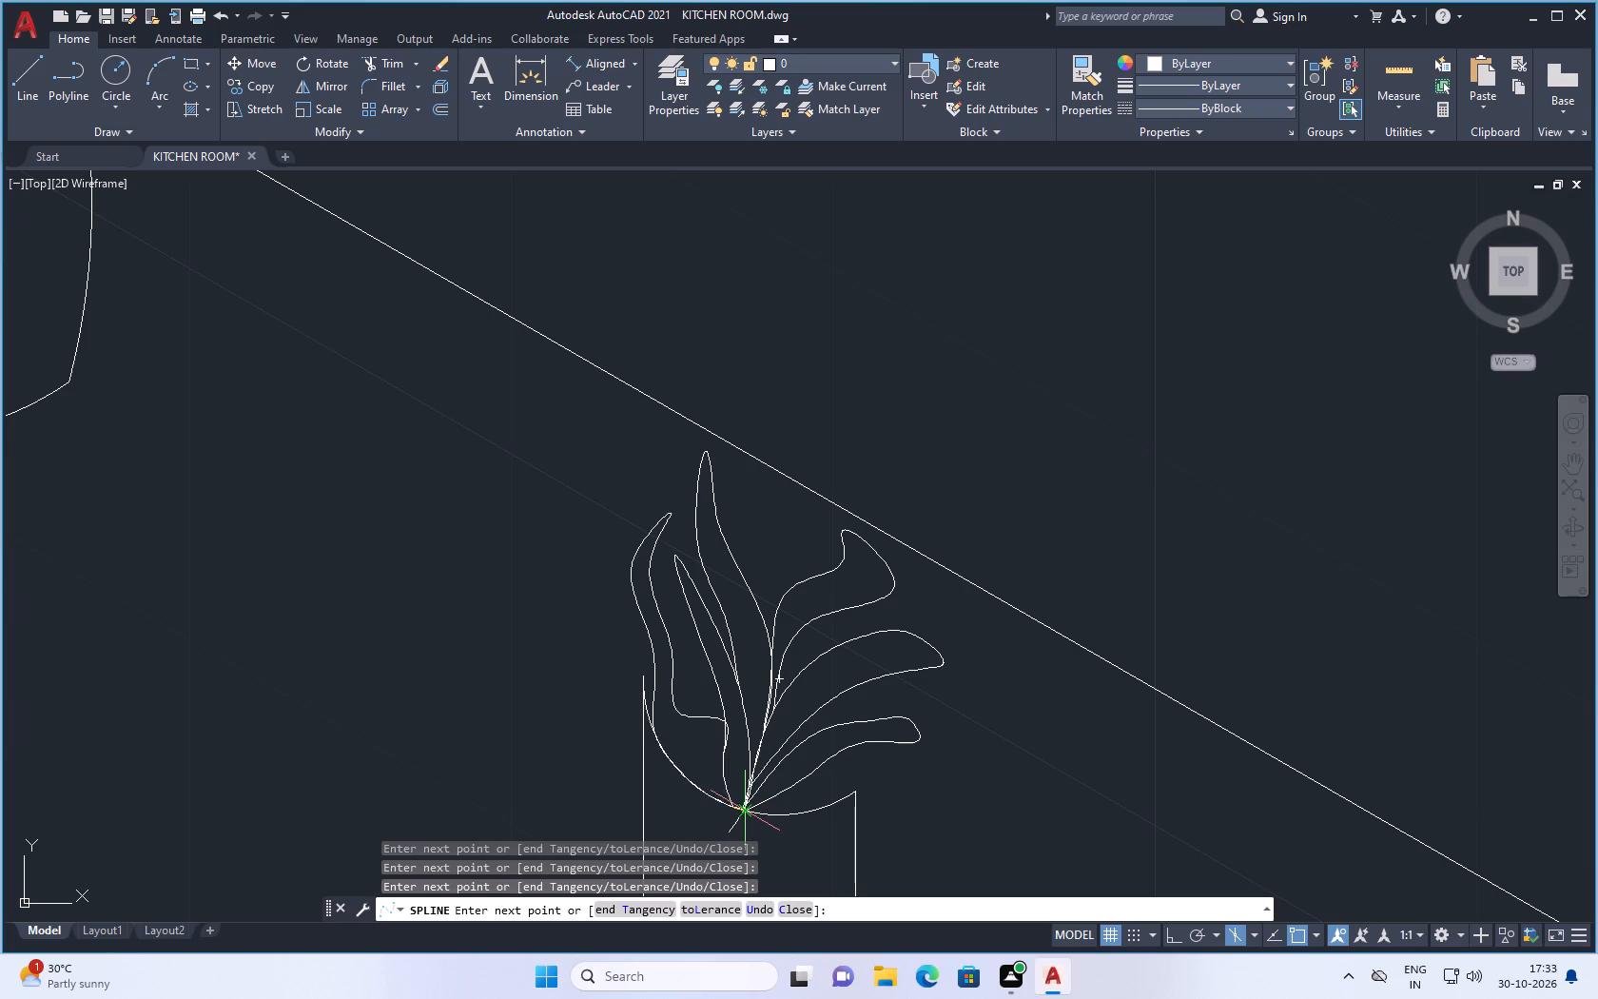
pyautogui.click(750, 812)
pyautogui.click(763, 841)
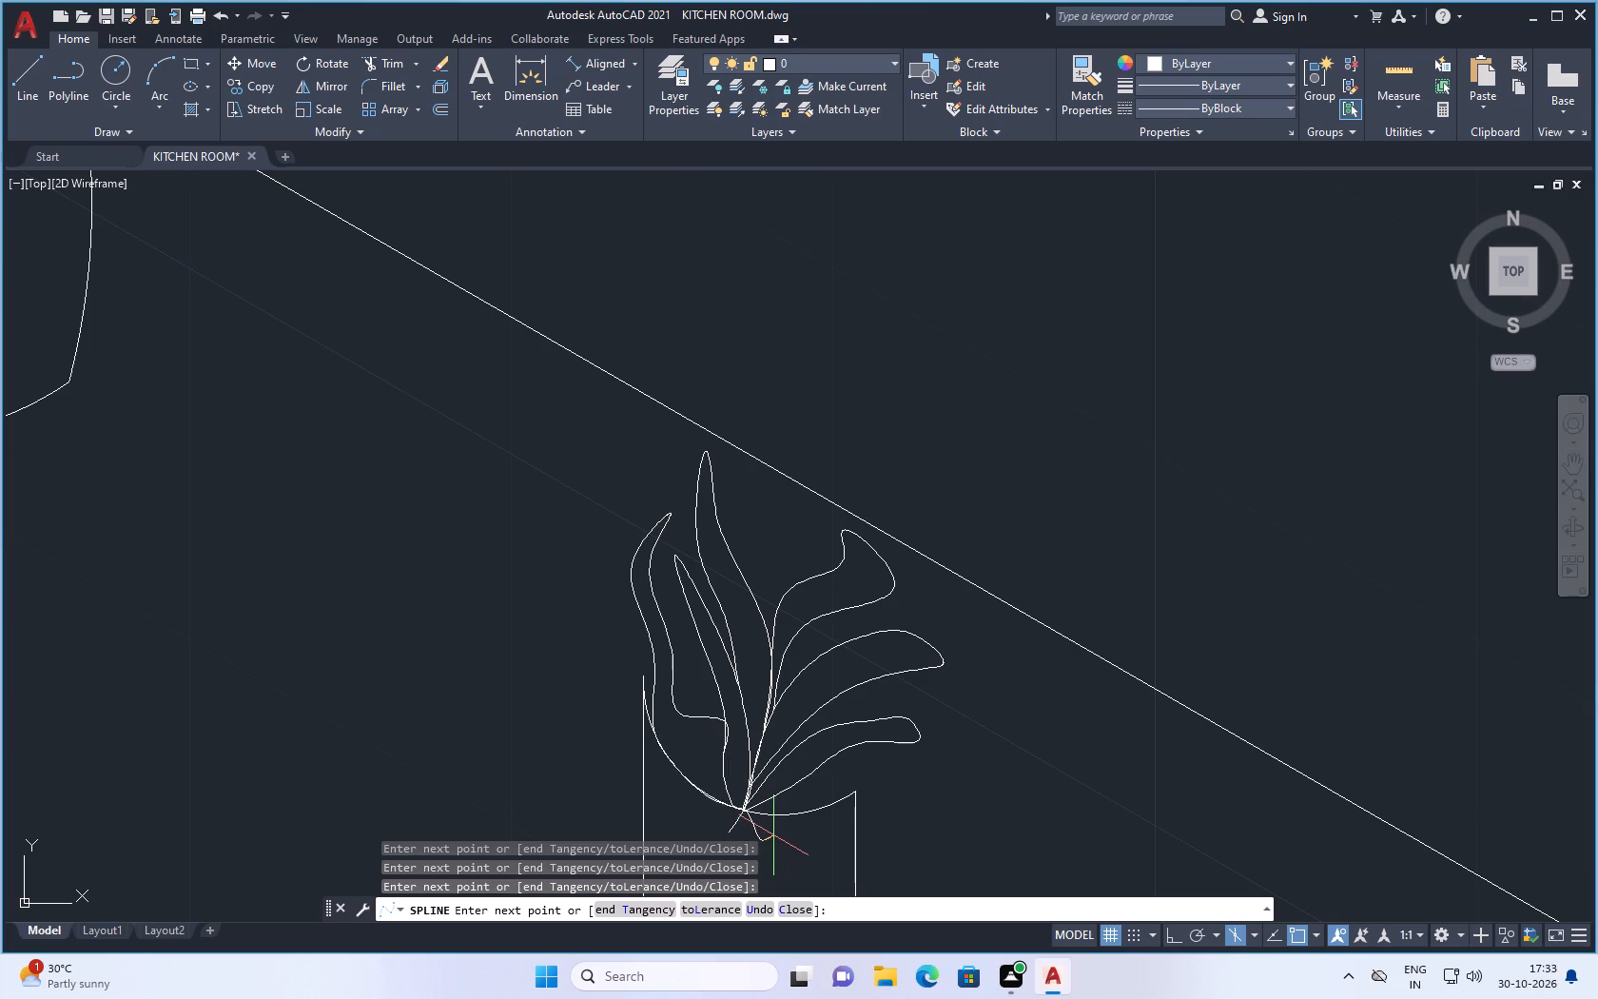
pyautogui.click(773, 835)
pyautogui.press('Return')
# Examine the finished container plant, the sink countertop and the small cup plant beside the sink.
pyautogui.scroll(-3, 821, 713)
pyautogui.scroll(-2, 818, 618)
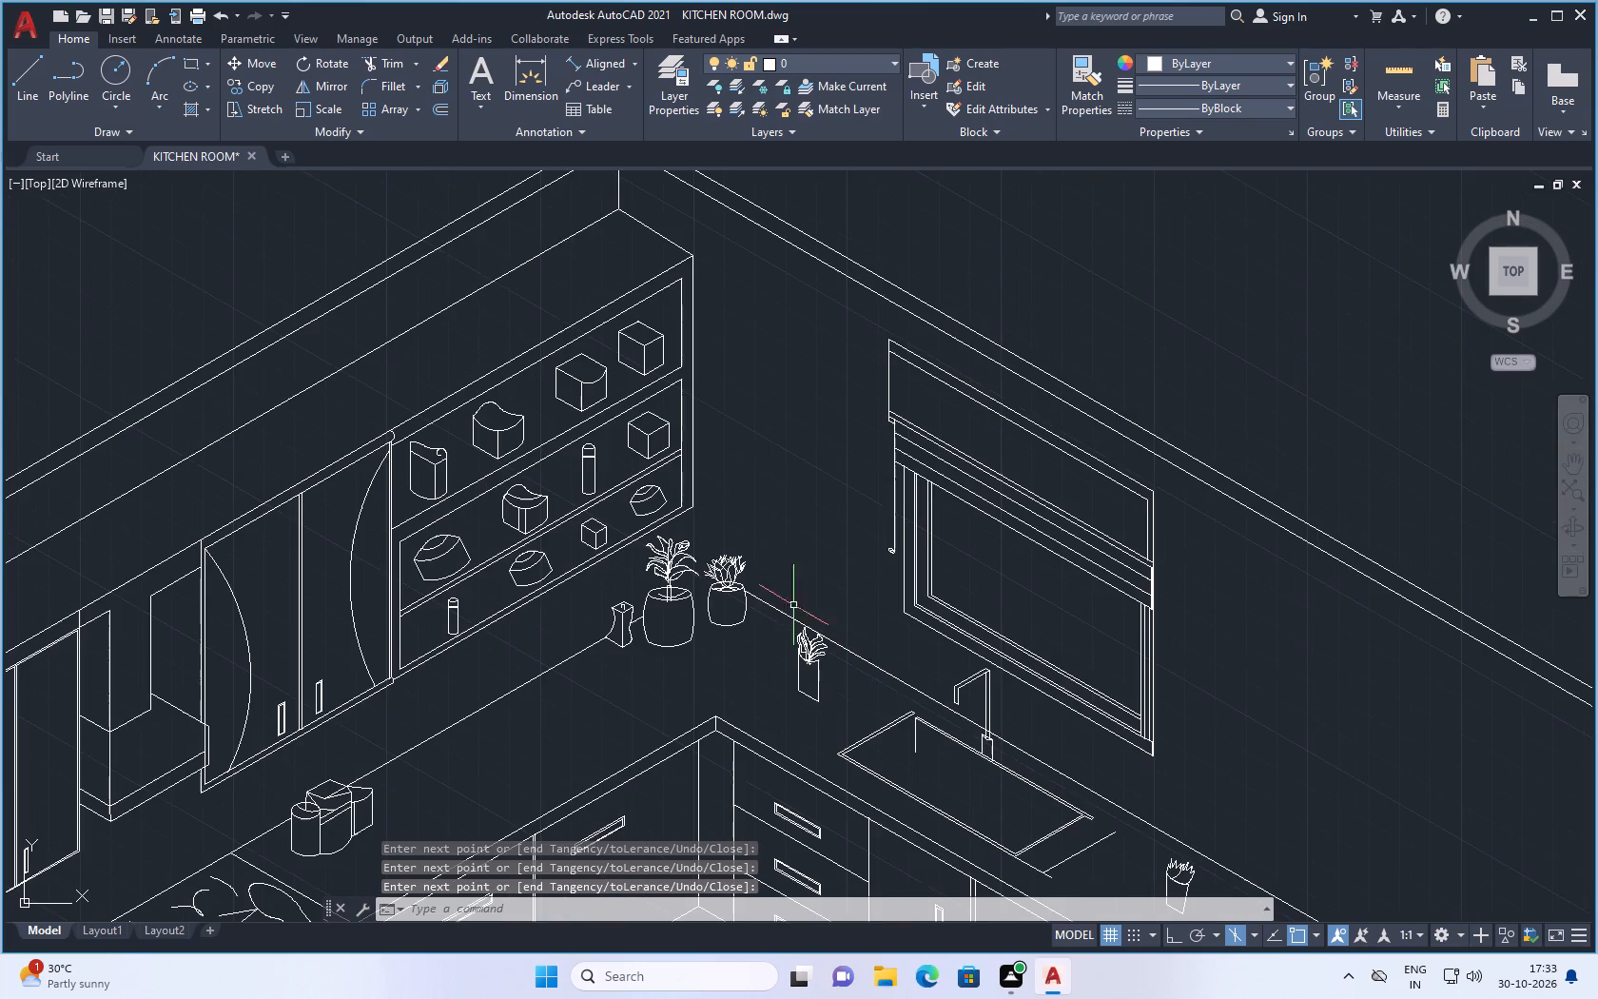
pyautogui.scroll(-2, 754, 558)
pyautogui.scroll(2, 892, 811)
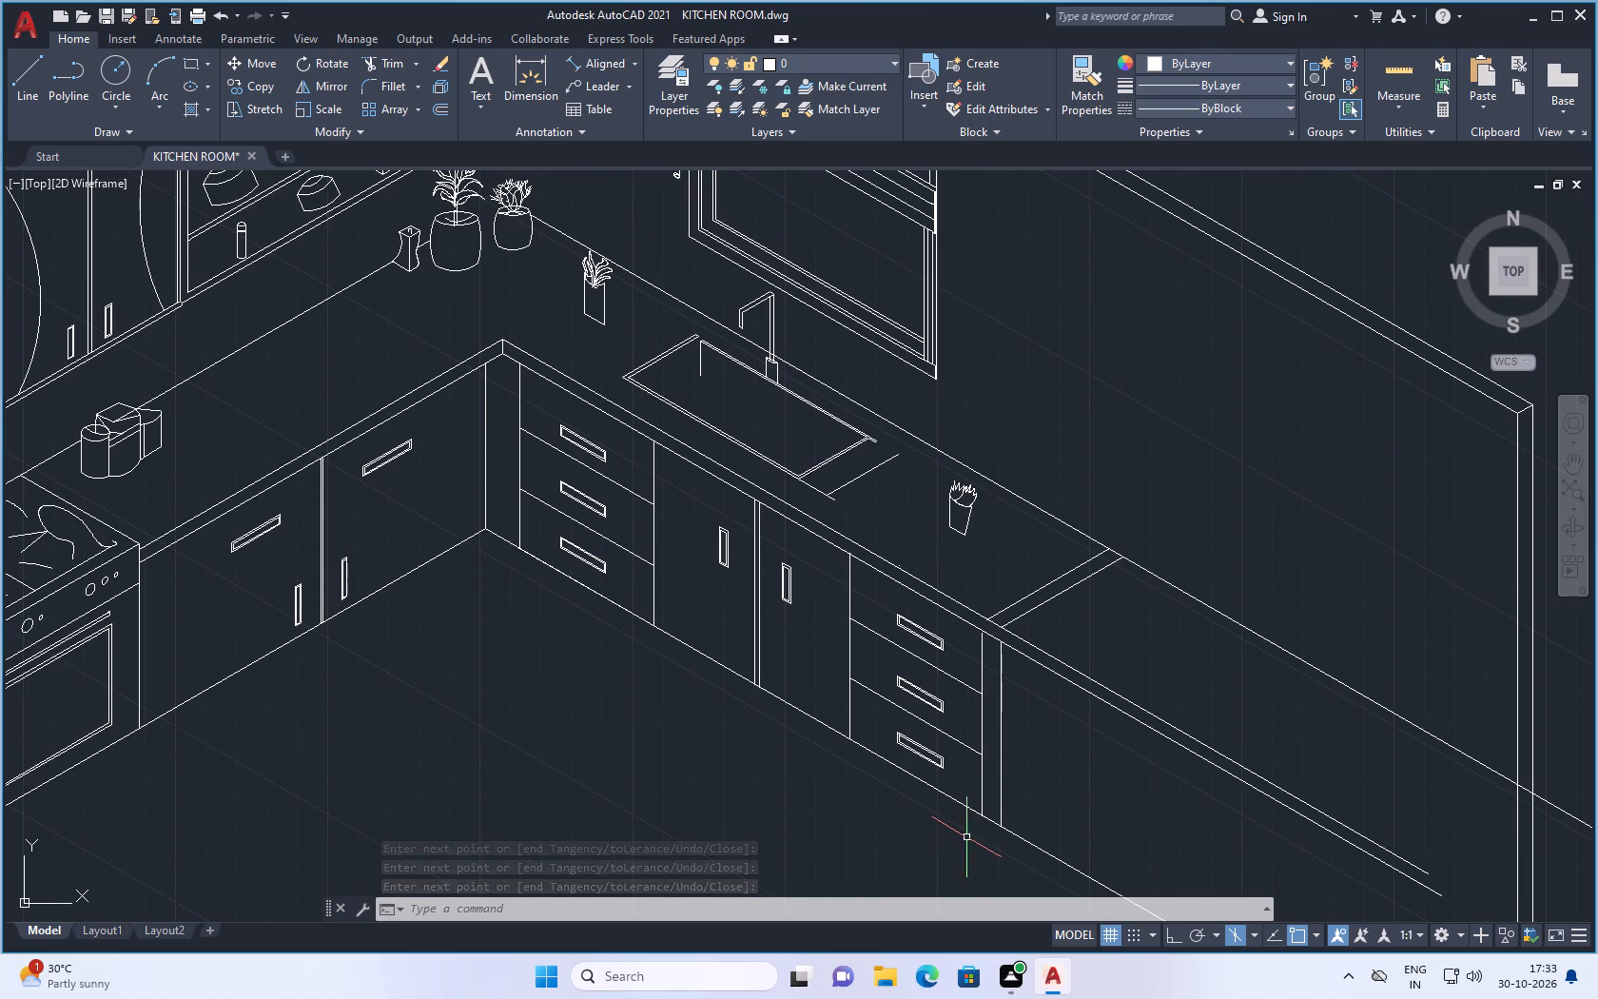
pyautogui.scroll(2, 885, 427)
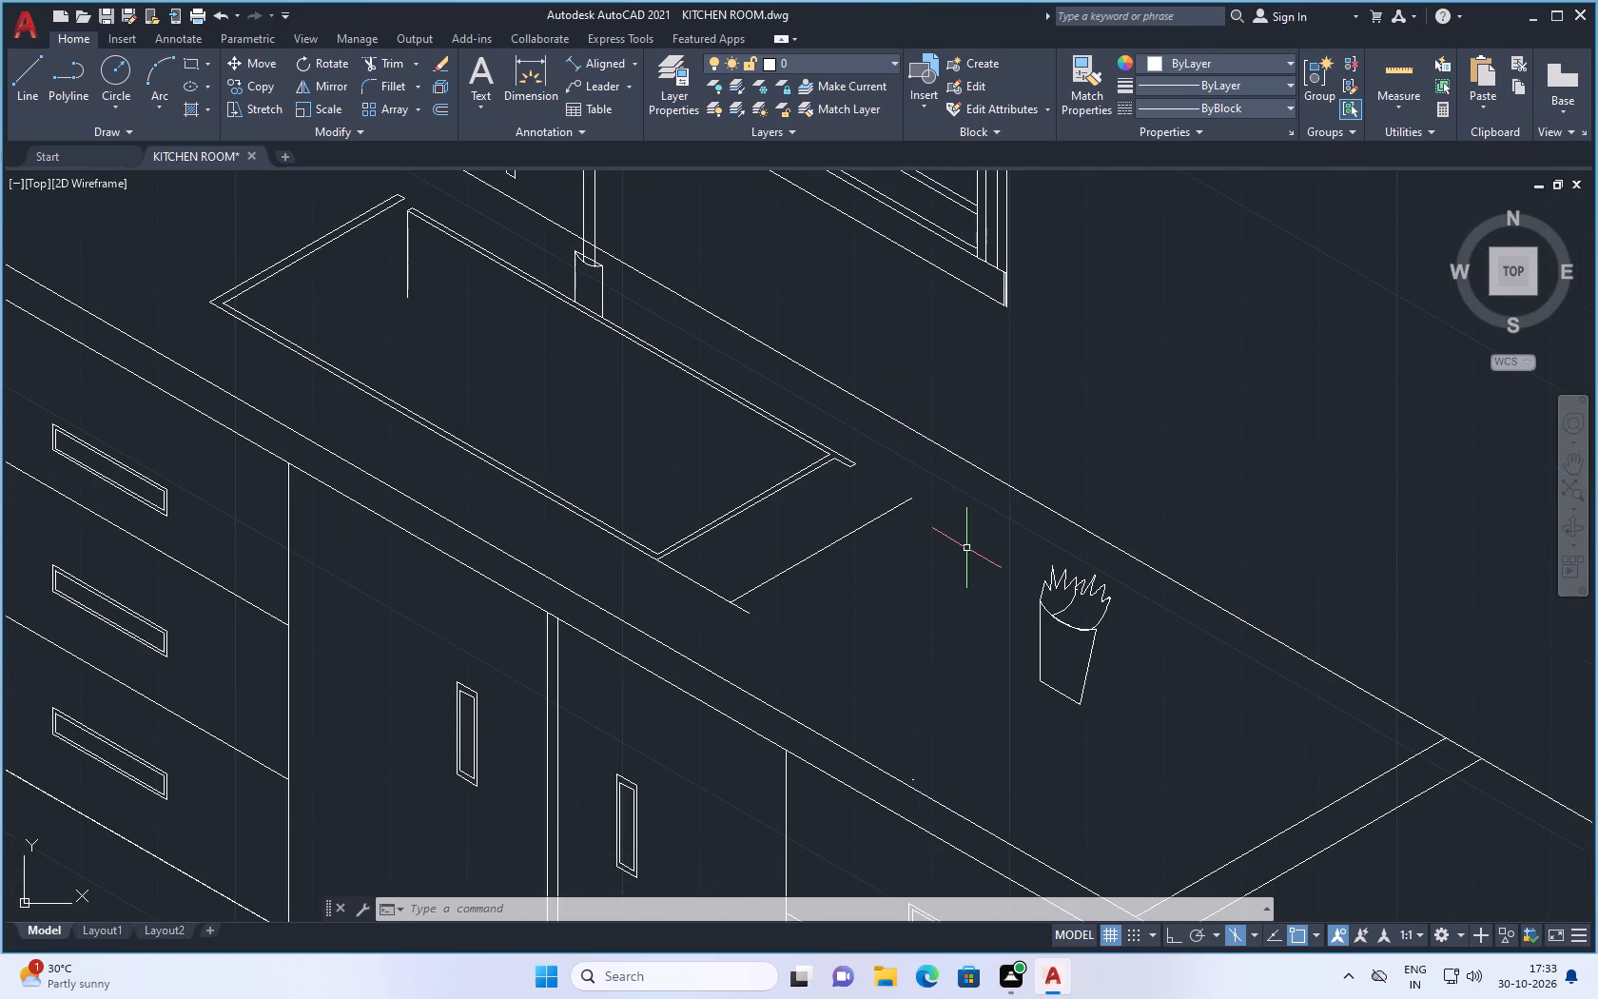
pyautogui.scroll(2, 1070, 669)
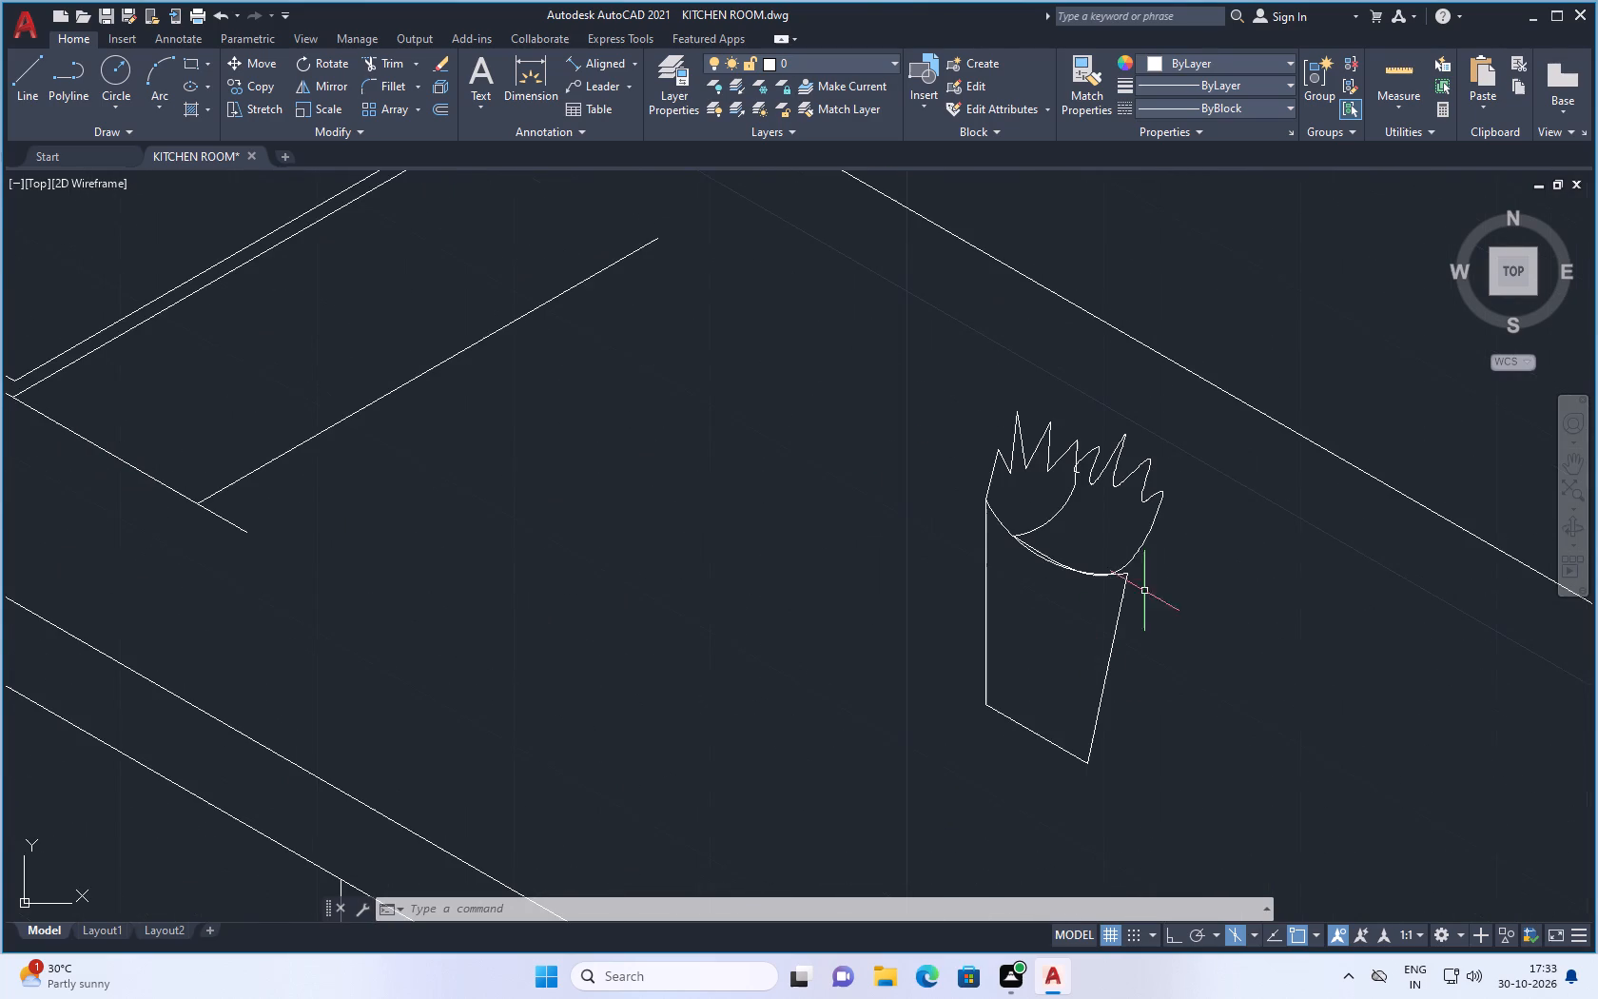
pyautogui.scroll(-2, 1053, 498)
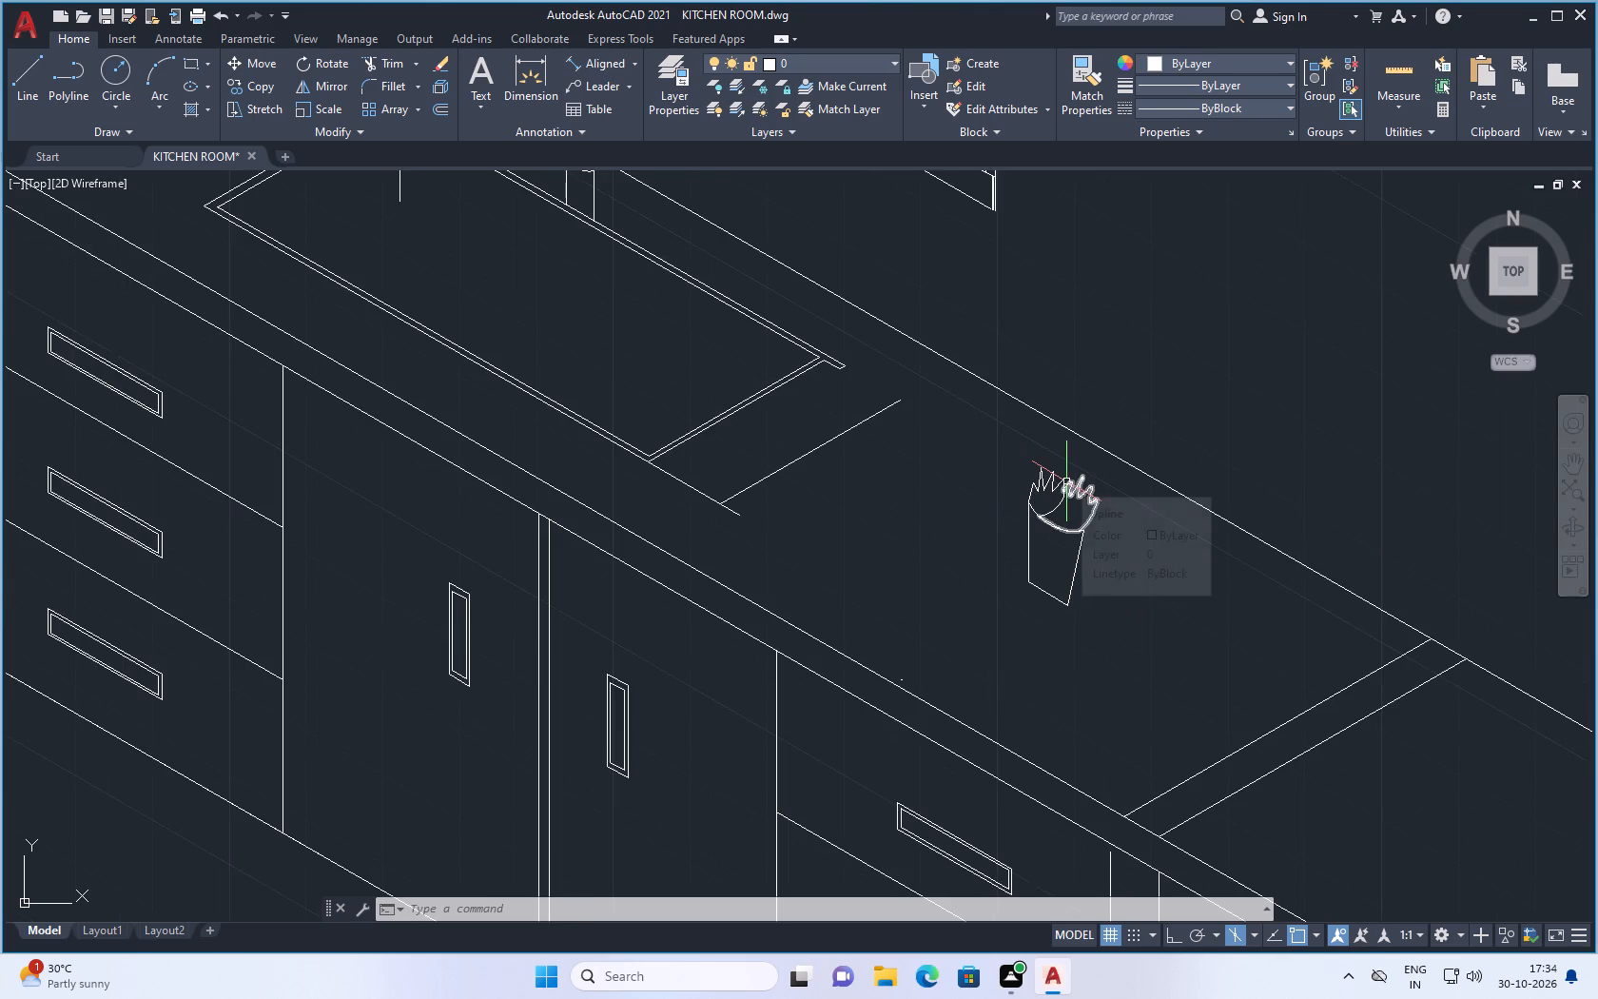
pyautogui.scroll(-1, 1023, 501)
pyautogui.scroll(2, 1005, 470)
pyautogui.scroll(-3, 1076, 562)
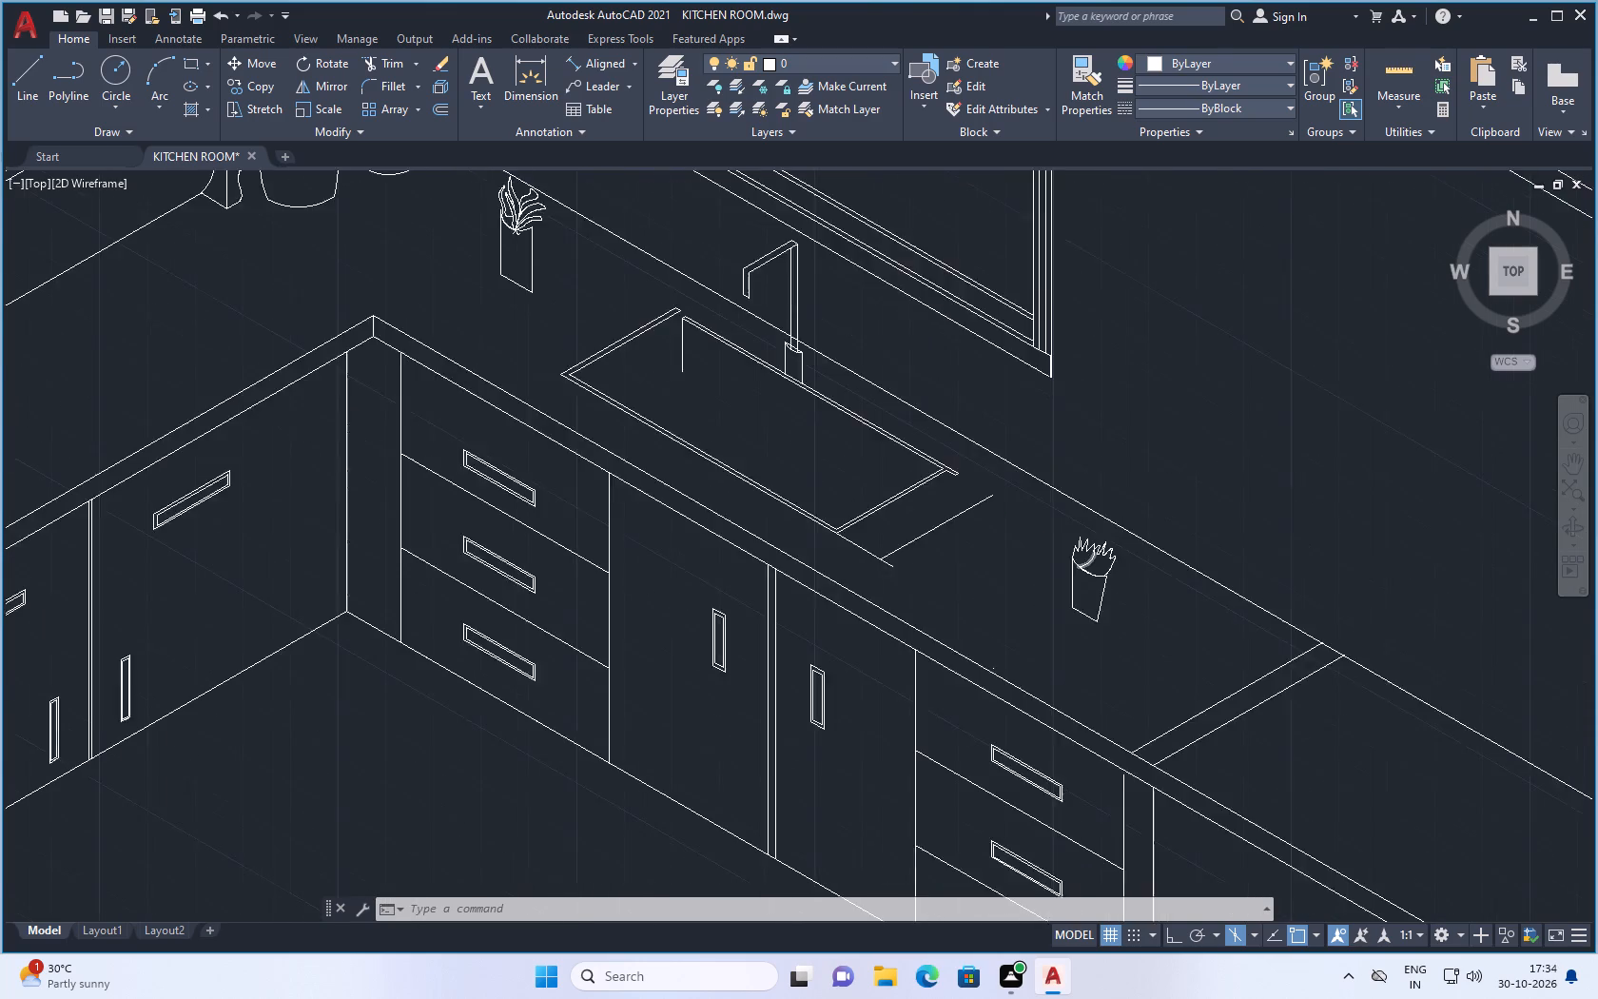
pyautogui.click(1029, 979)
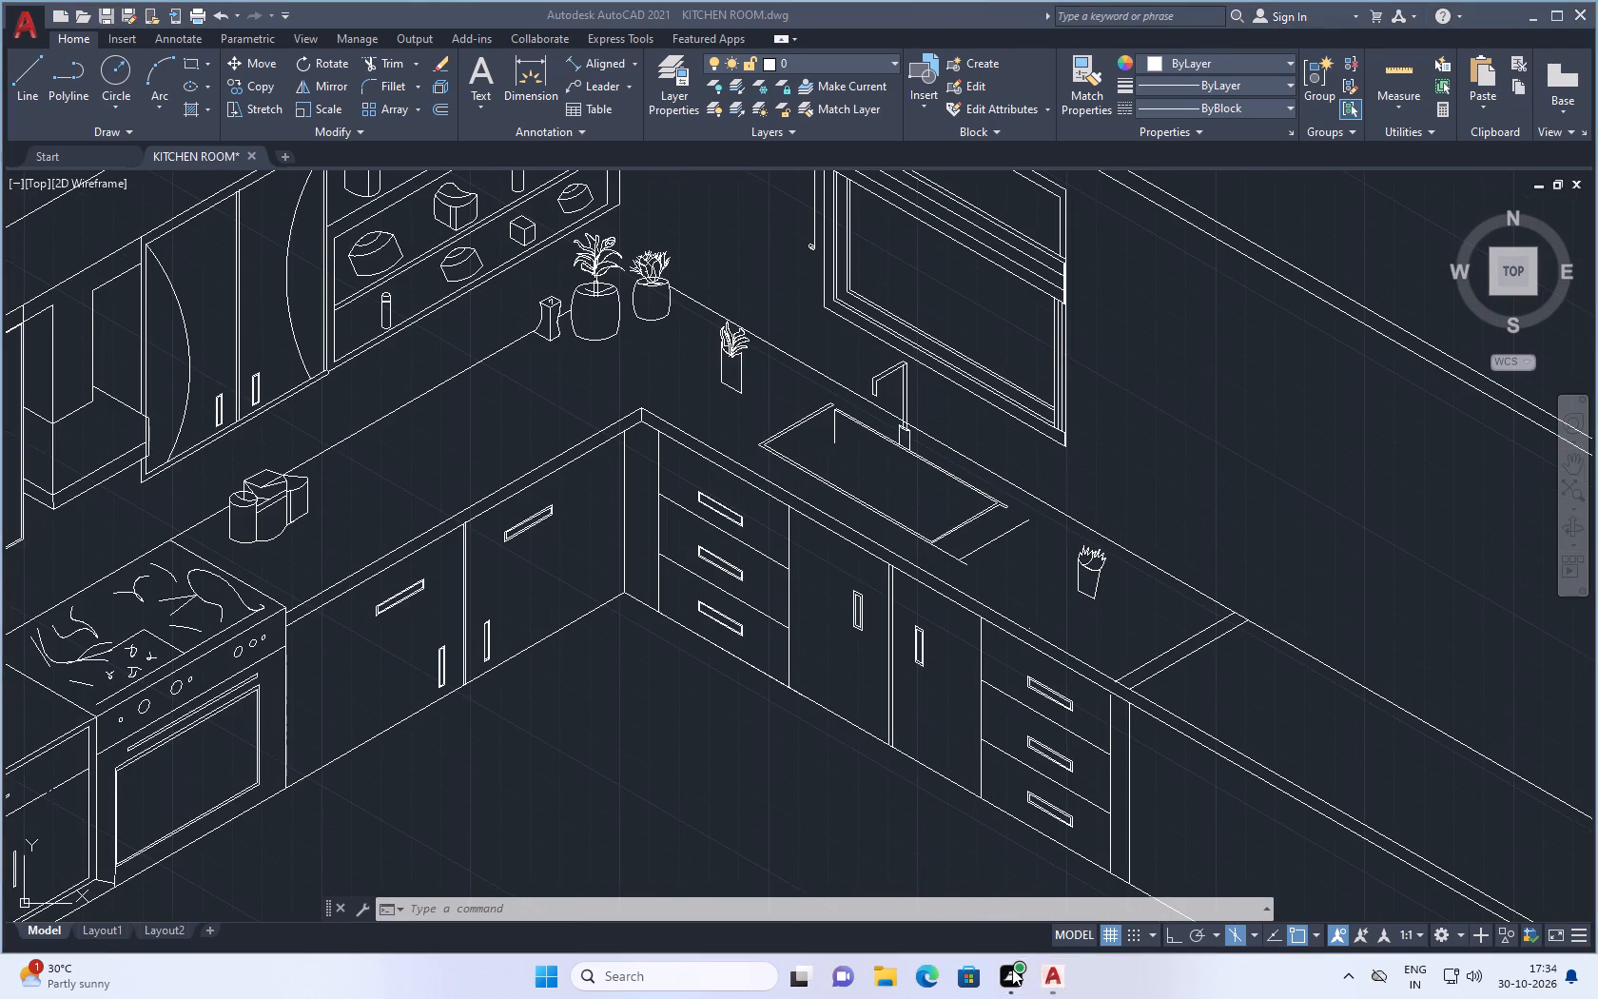
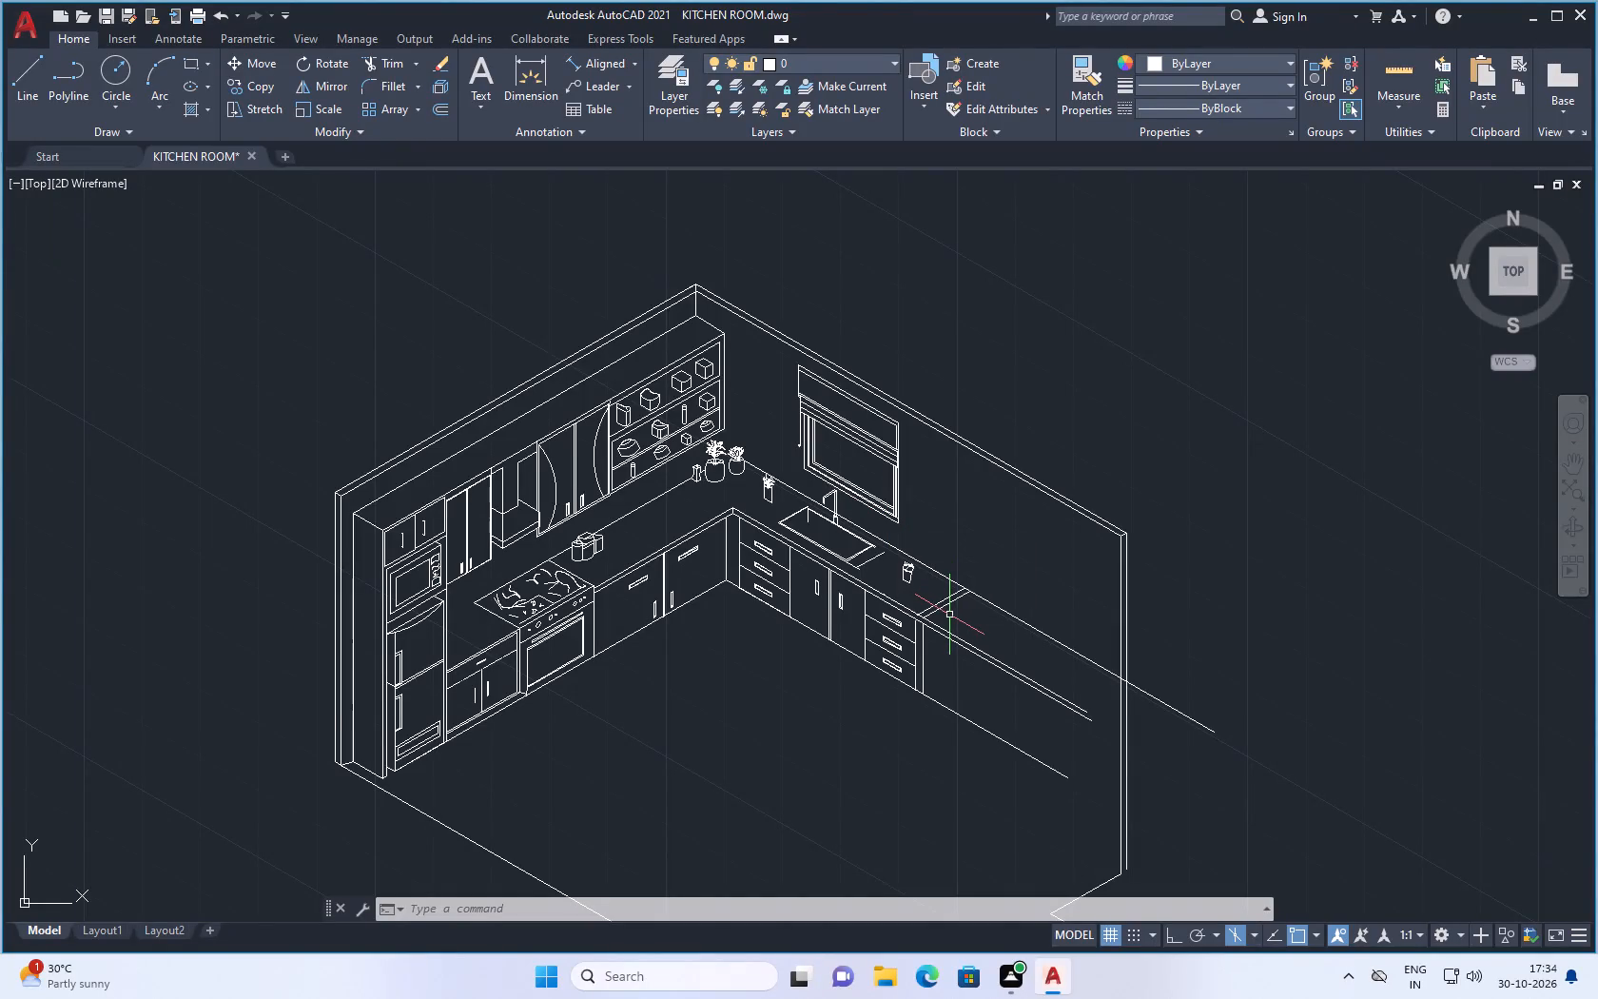
# Trim the countertop's back edge line beyond the counter end, including the pieces crossing and passing the room wall's end.
pyautogui.scroll(-1, 948, 615)
pyautogui.scroll(2, 977, 651)
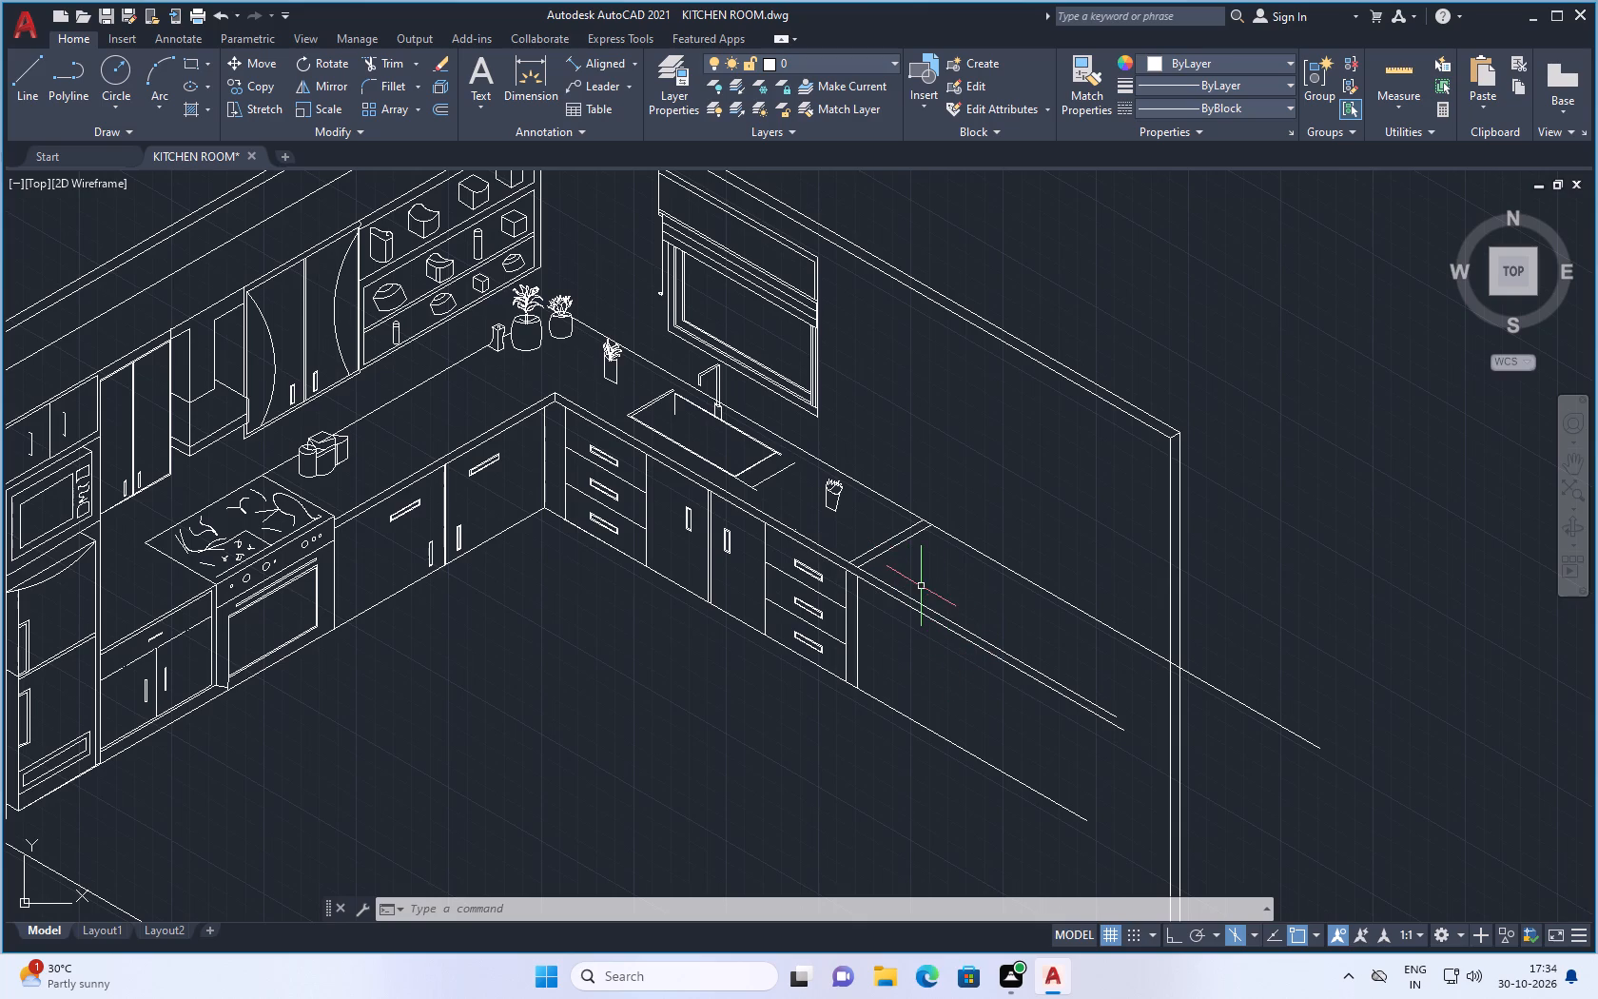
pyautogui.write('tr')
pyautogui.press('Return')
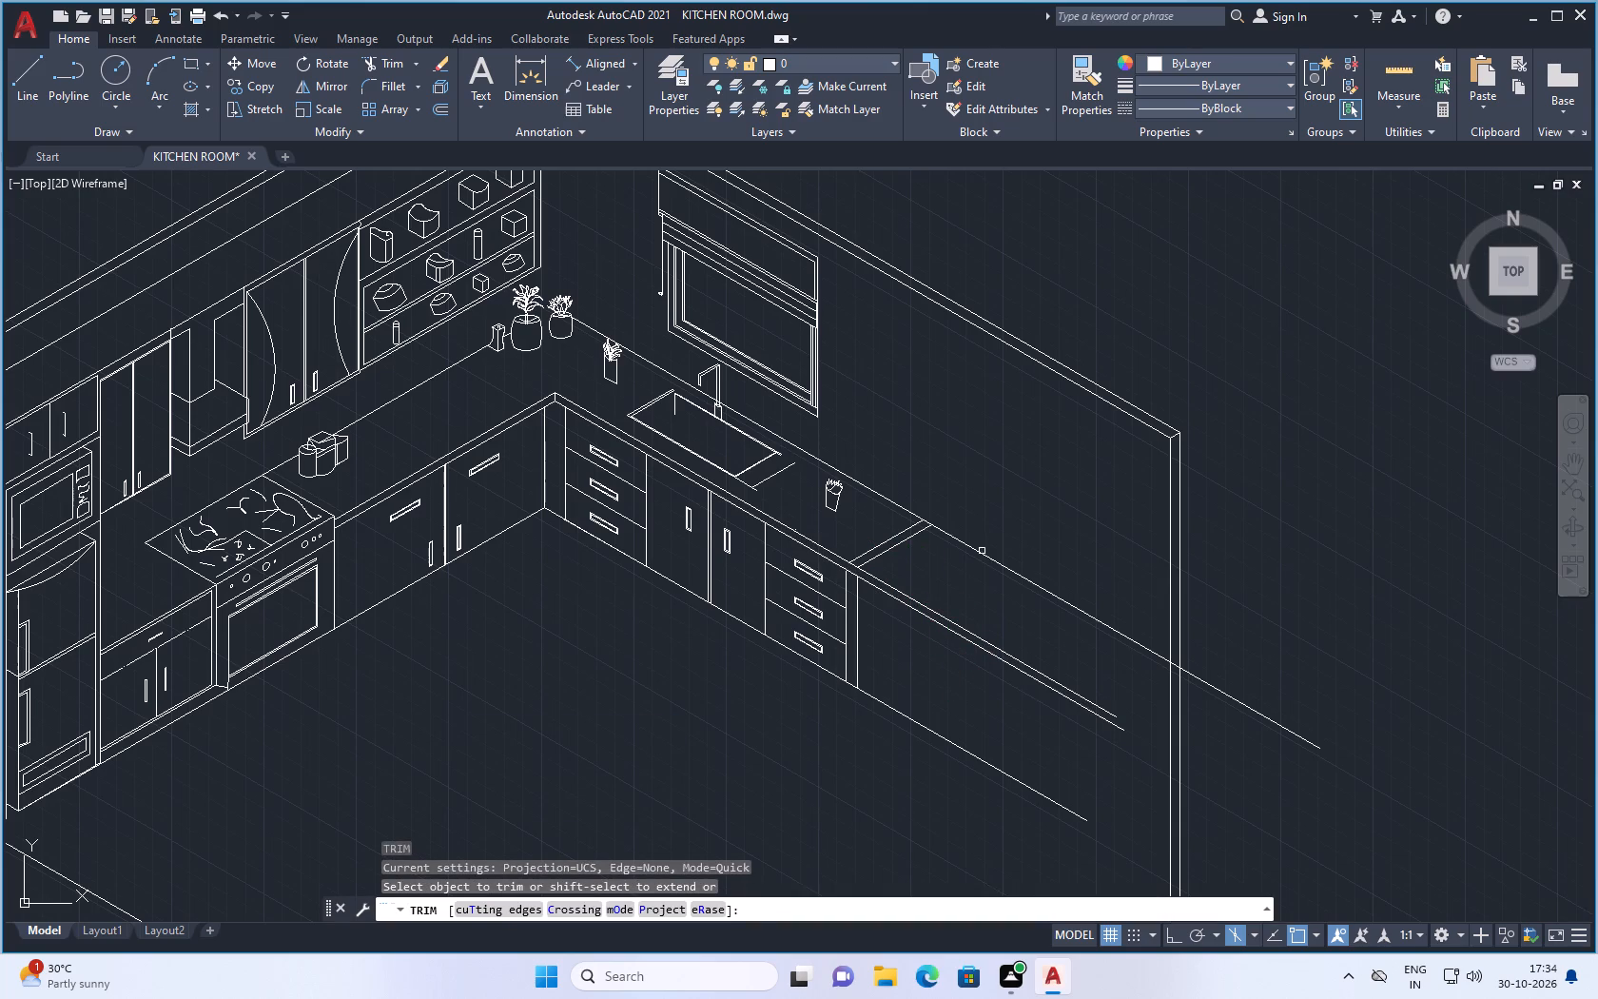
pyautogui.click(983, 552)
pyautogui.moveTo(1225, 692); pyautogui.dragTo(1226, 706)
pyautogui.scroll(2, 1172, 672)
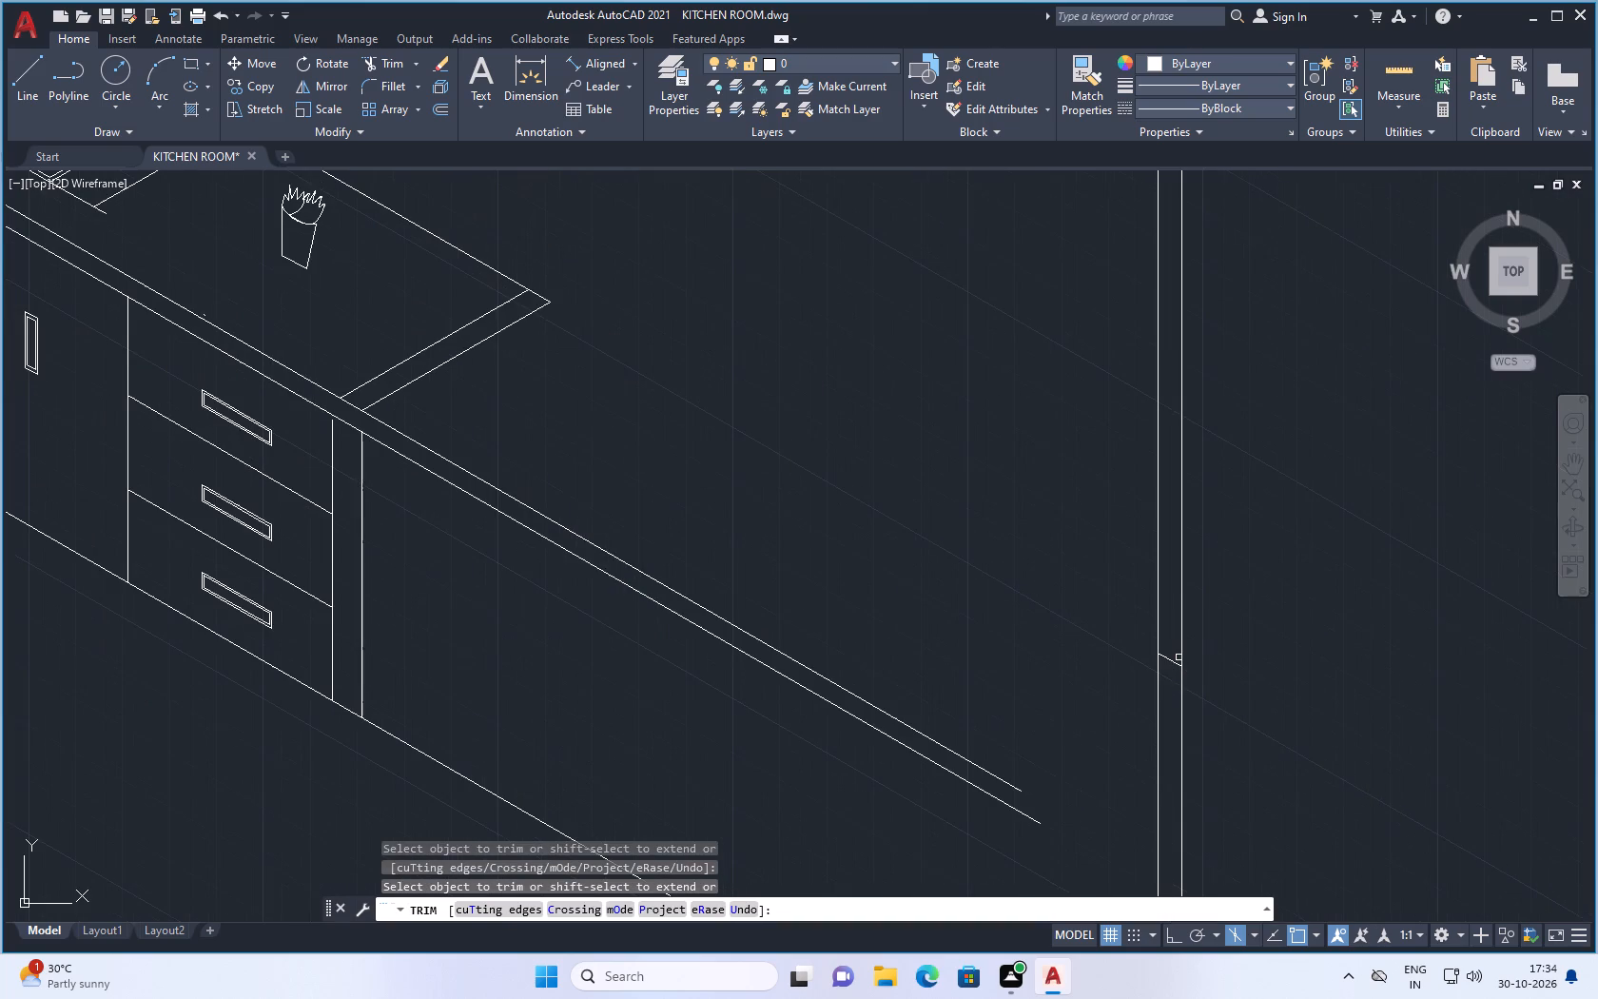
pyautogui.click(1171, 660)
pyautogui.scroll(-2, 955, 645)
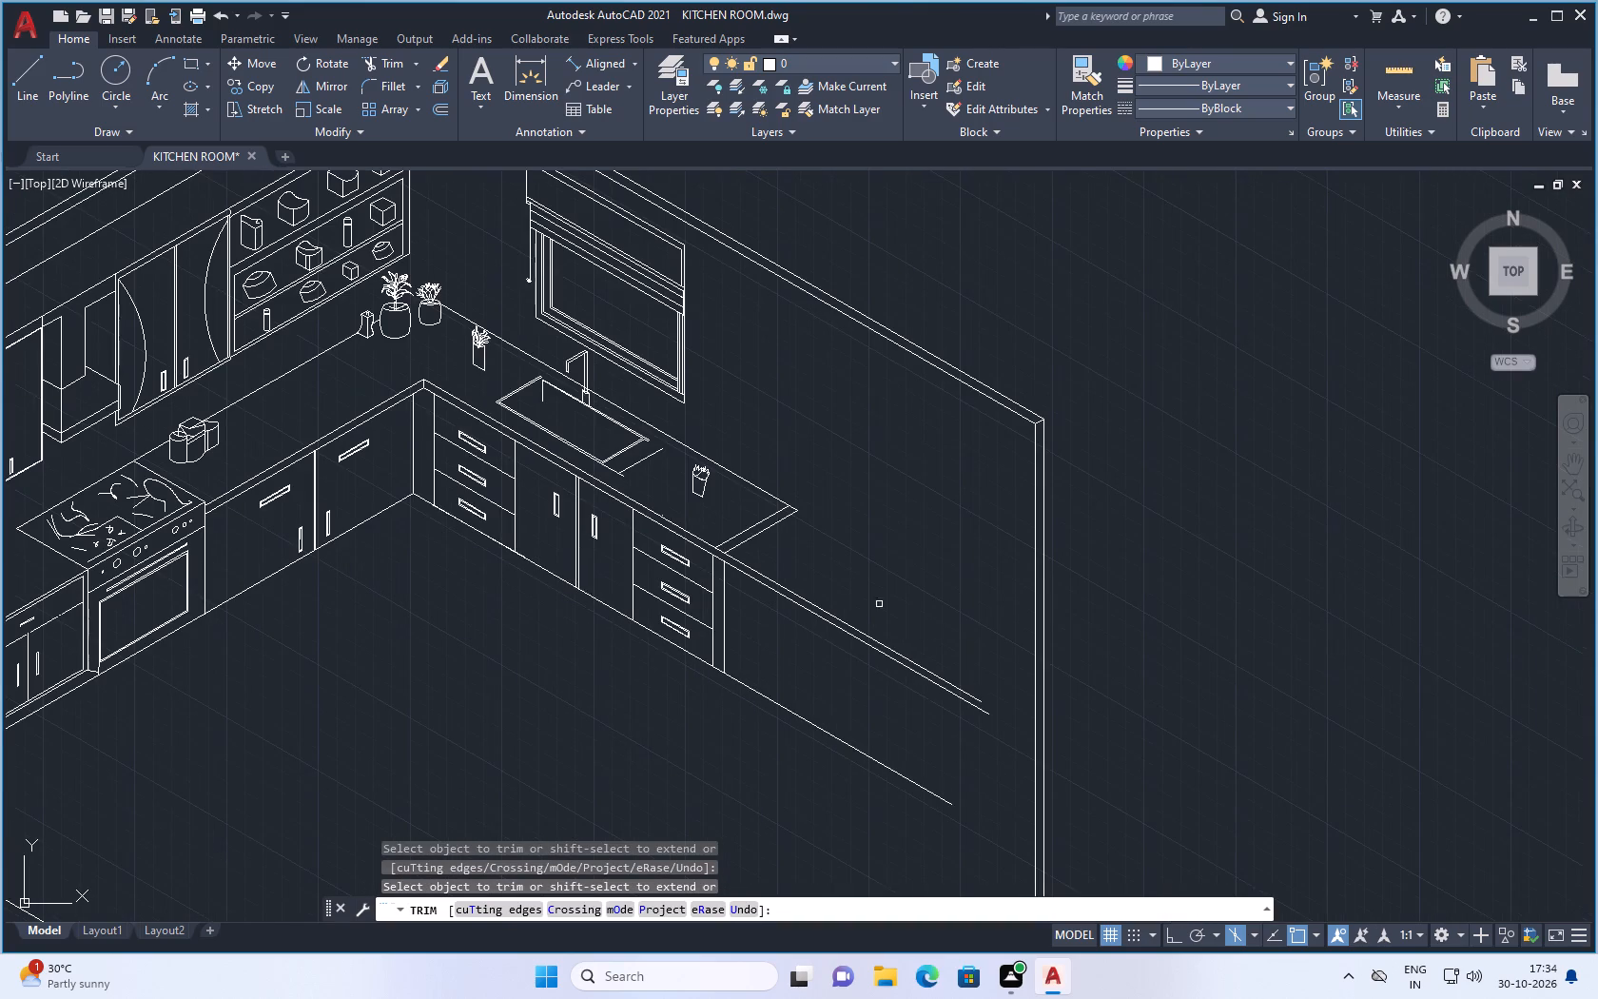
pyautogui.press('Escape')
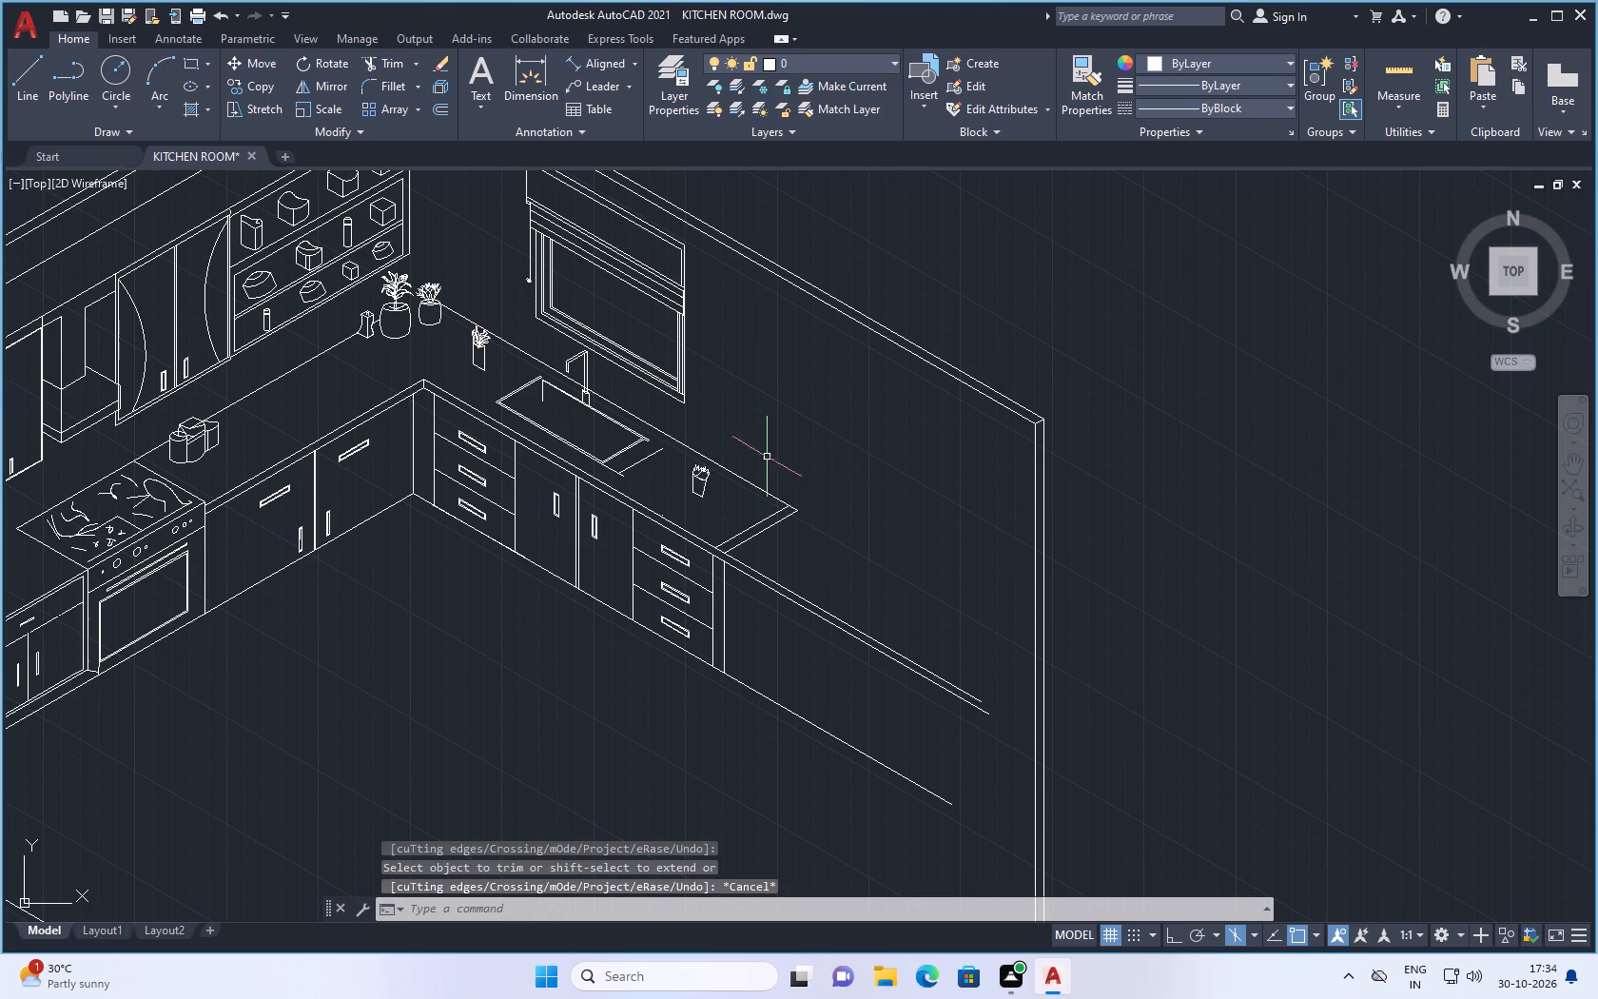
# Draw a short vertical line at the counter's front end corner, joining the top edge to the lower edge above the side panel.
pyautogui.scroll(1, 789, 501)
pyautogui.scroll(1, 664, 593)
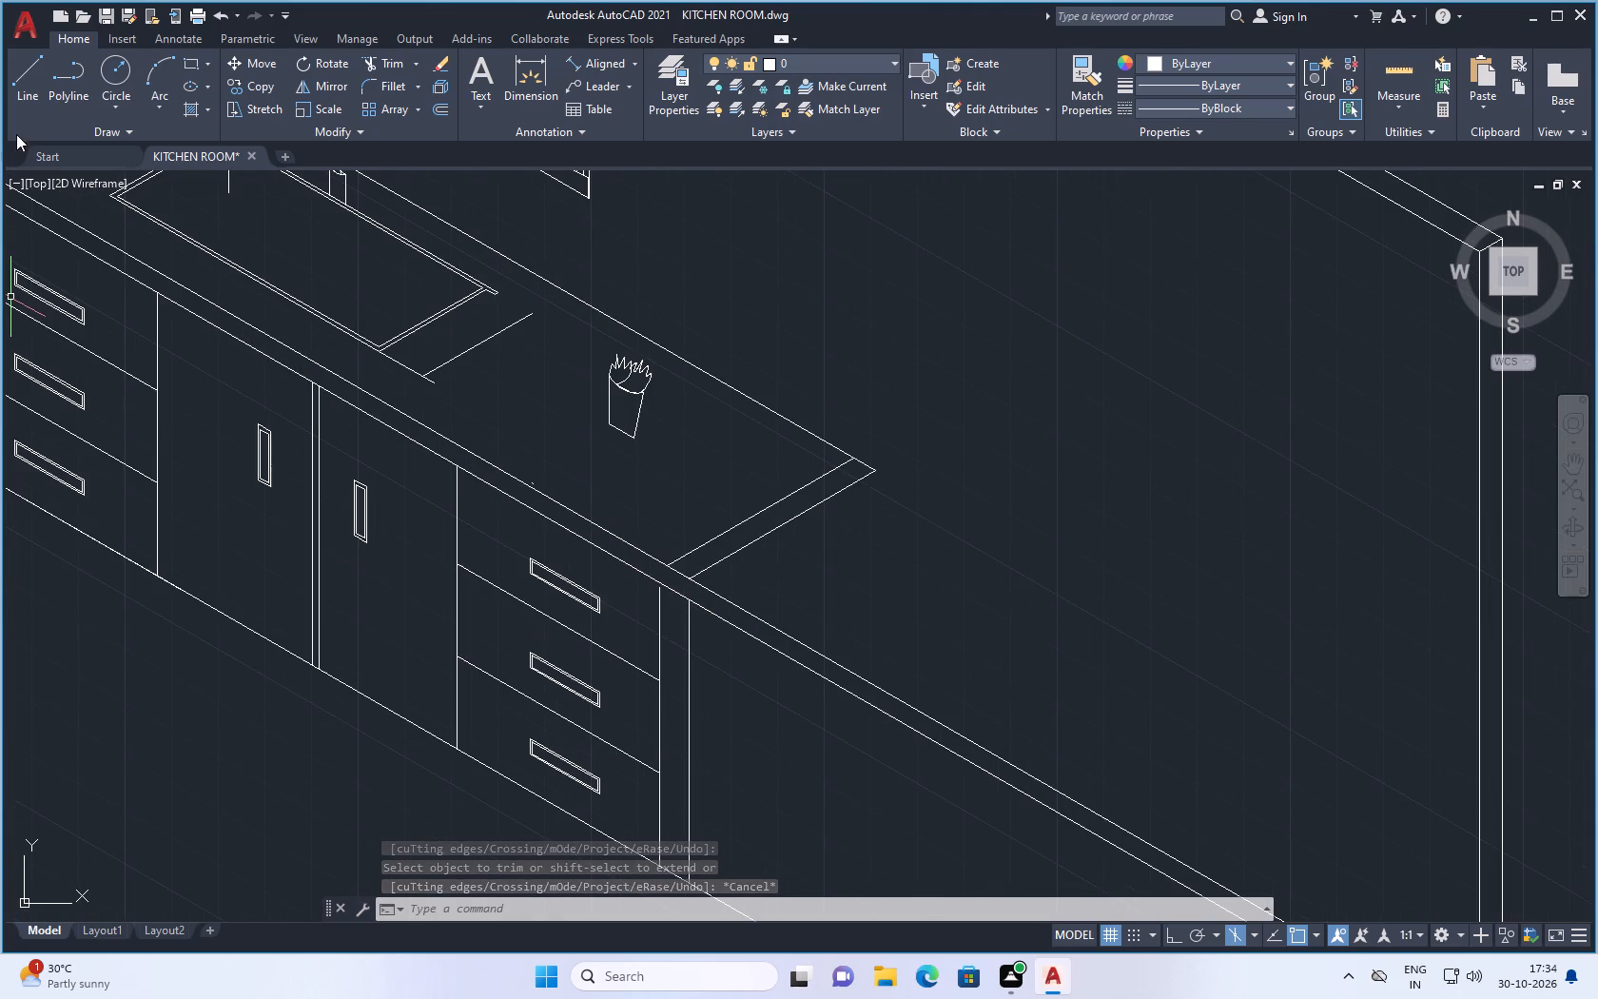
pyautogui.click(13, 81)
pyautogui.click(694, 573)
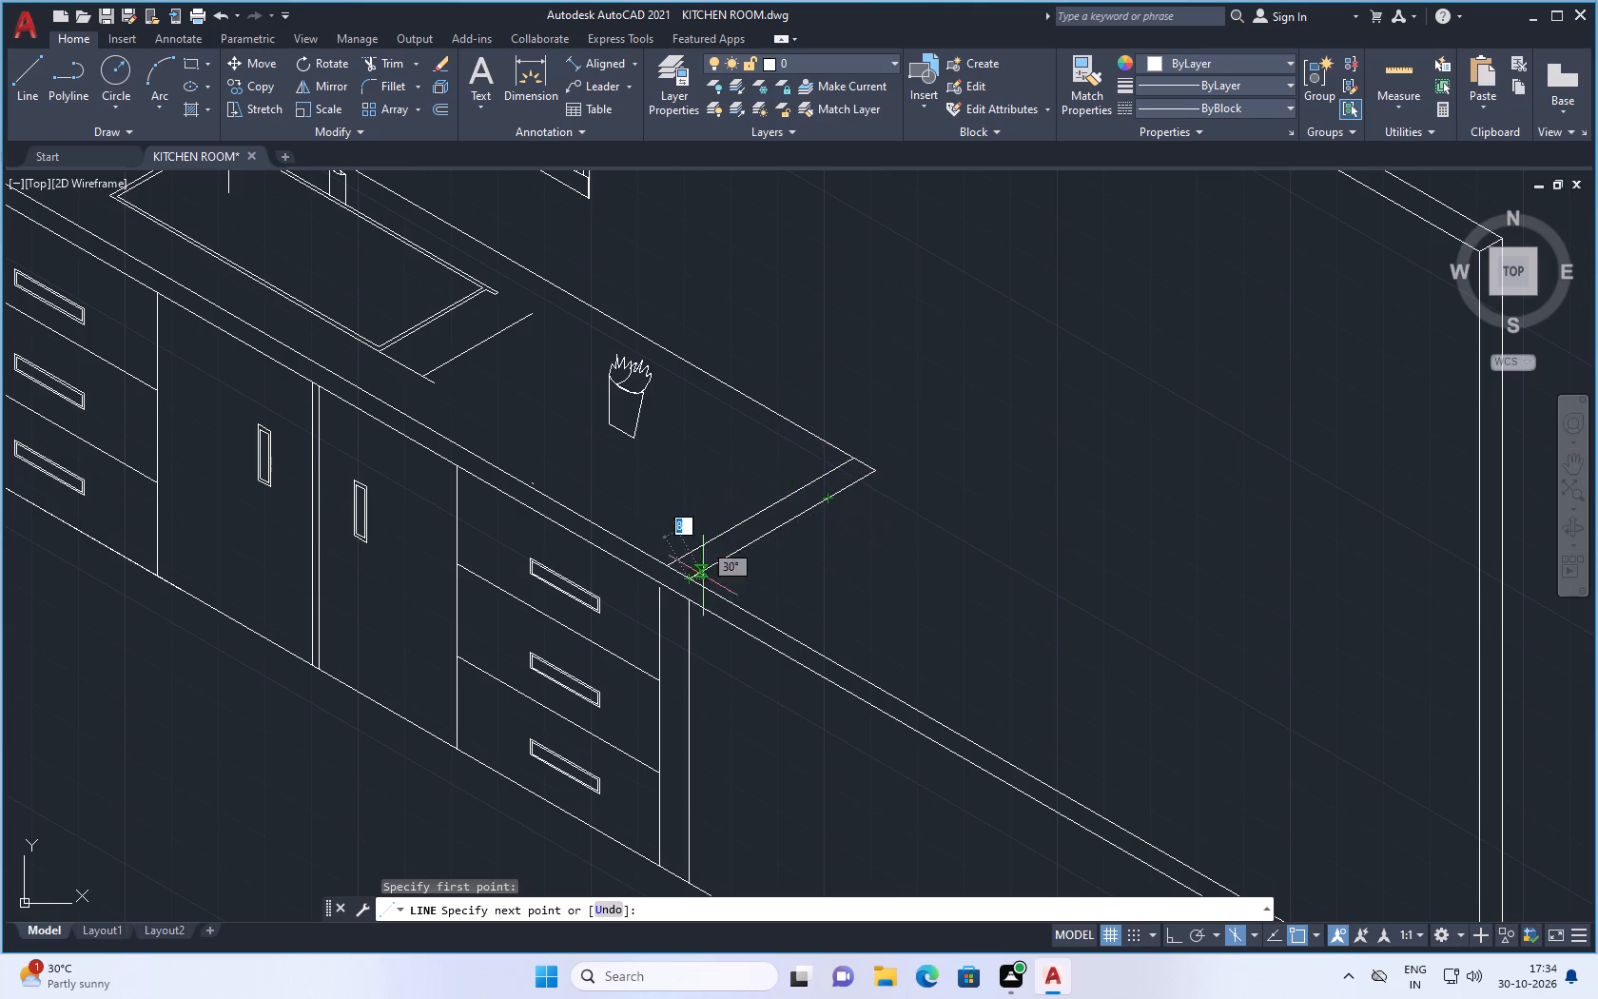
pyautogui.scroll(2, 633, 656)
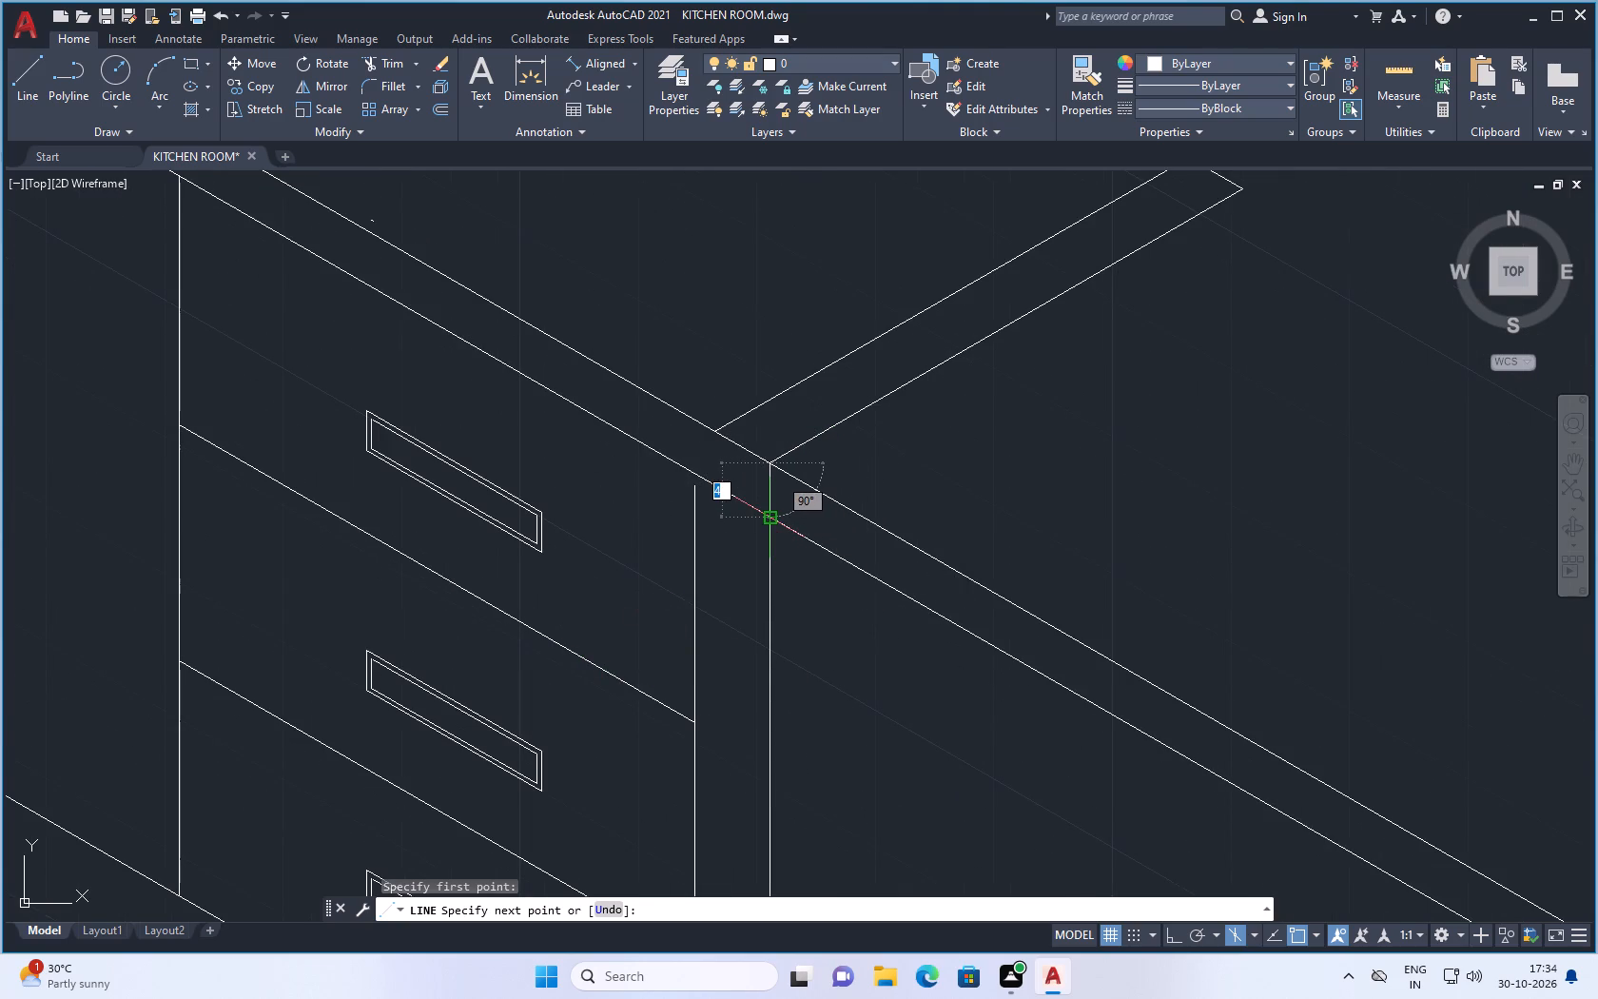
pyautogui.click(766, 521)
pyautogui.press('Escape')
pyautogui.scroll(-2, 820, 600)
pyautogui.scroll(1, 871, 657)
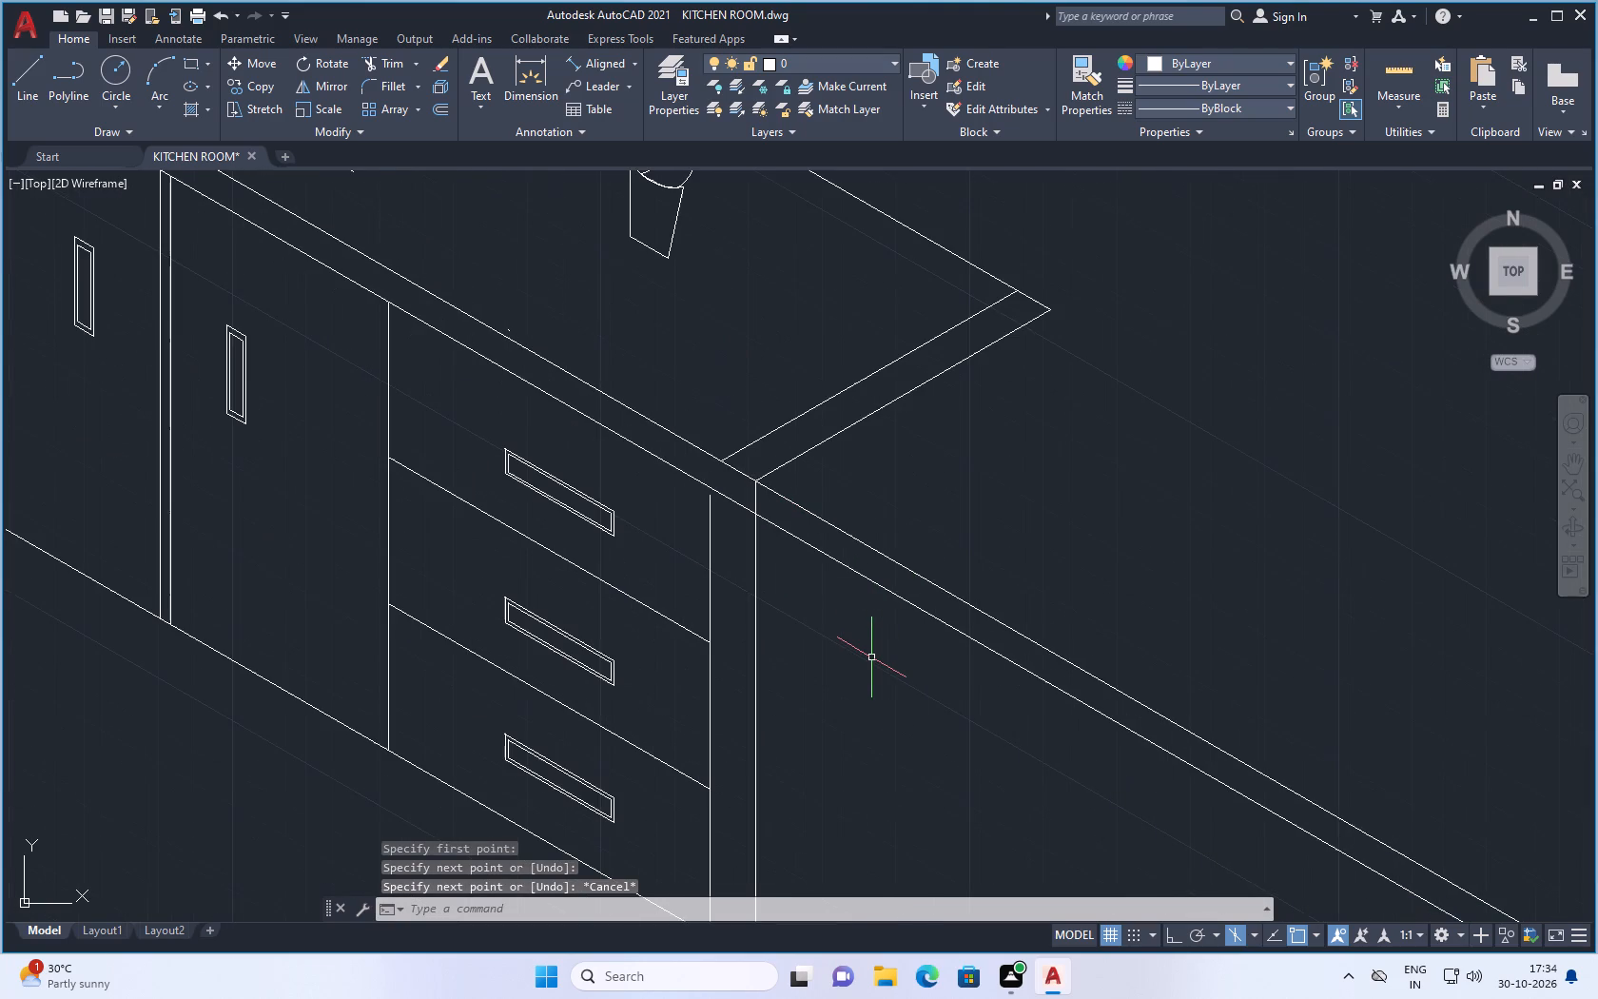
# Trim both front countertop edge lines beyond the end corner, plus the short top-edge piece between the two end lines.
pyautogui.write('tr')
pyautogui.press('Return')
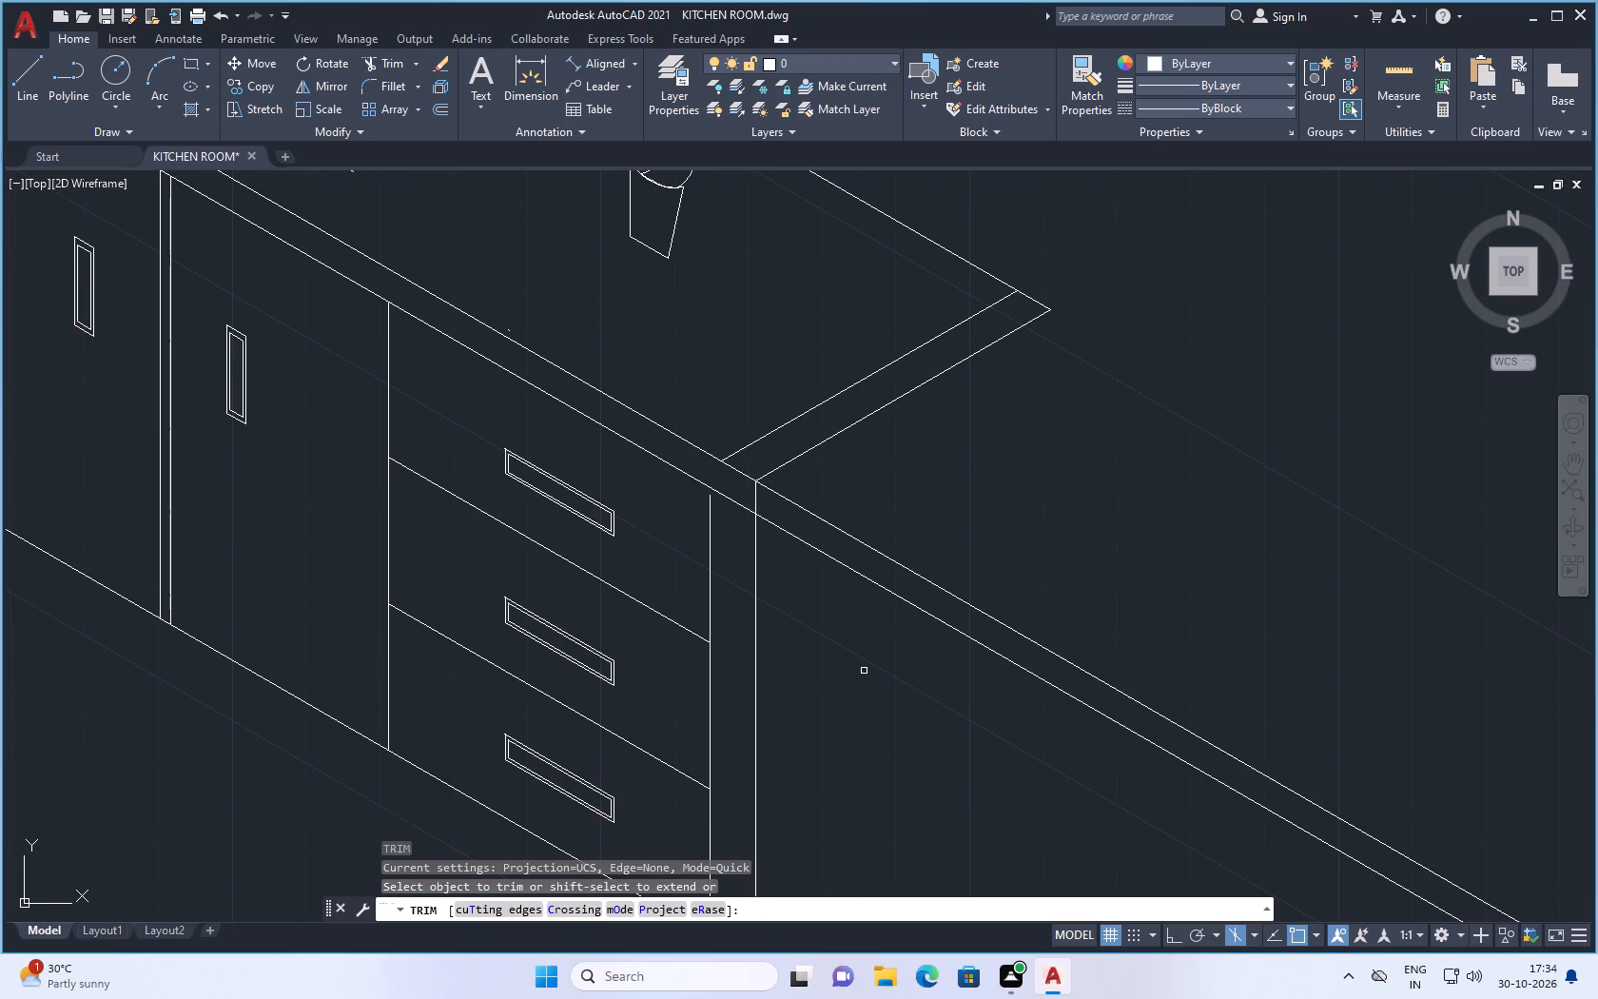
pyautogui.scroll(-1, 864, 671)
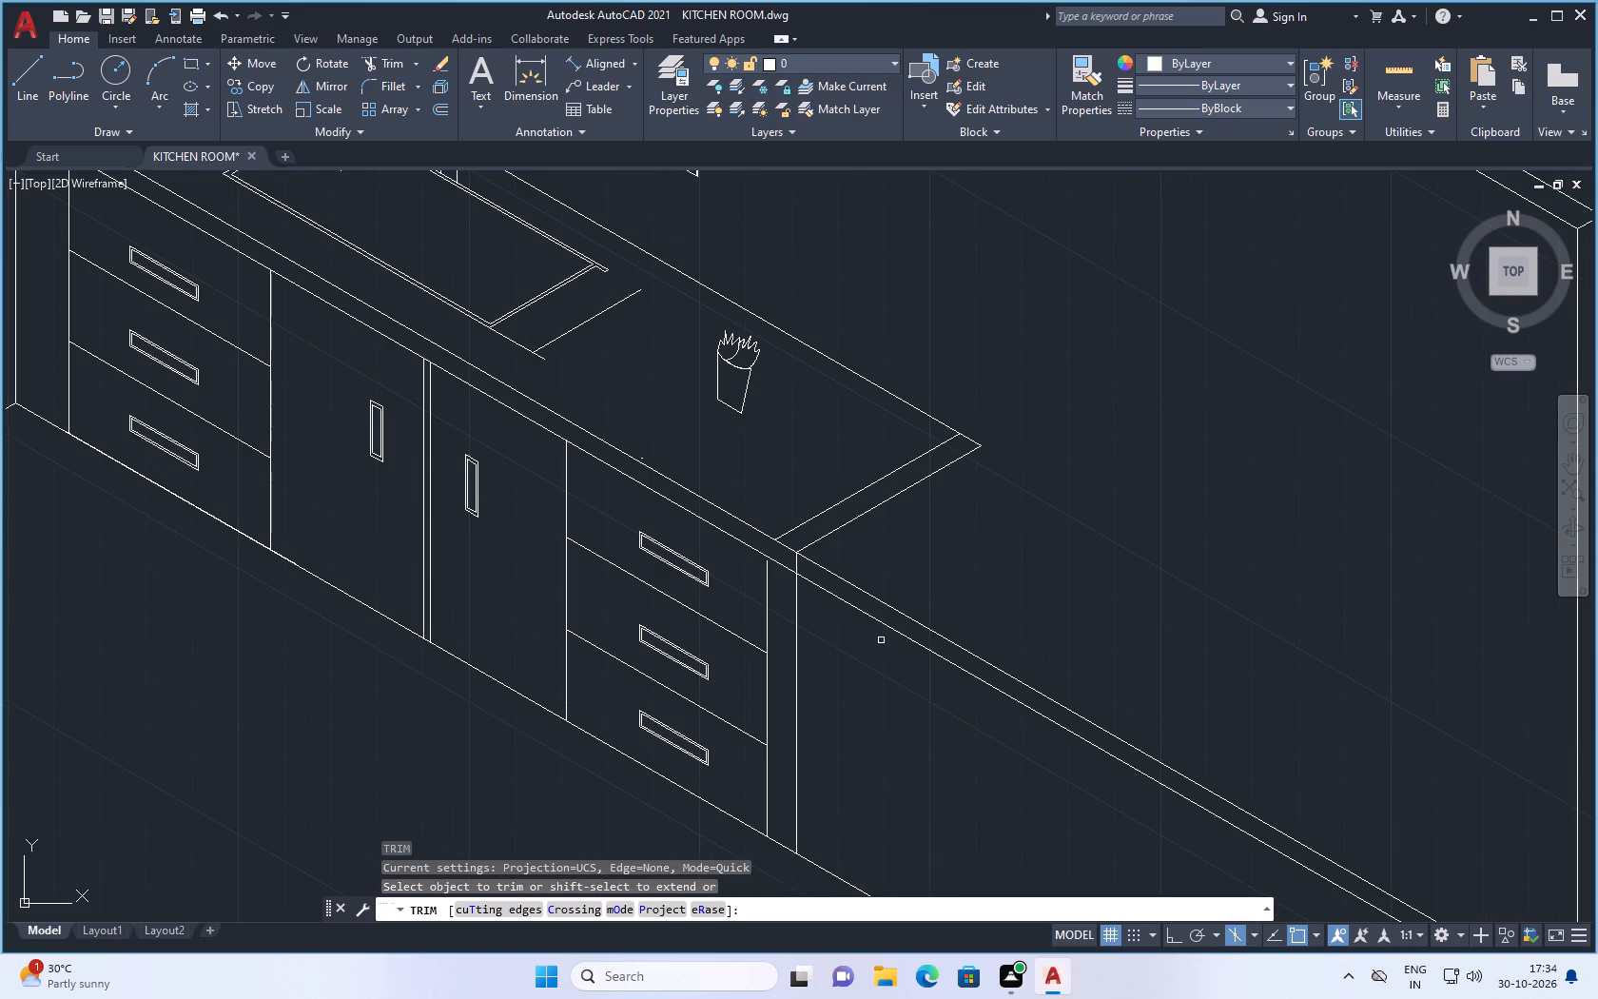
pyautogui.click(912, 620)
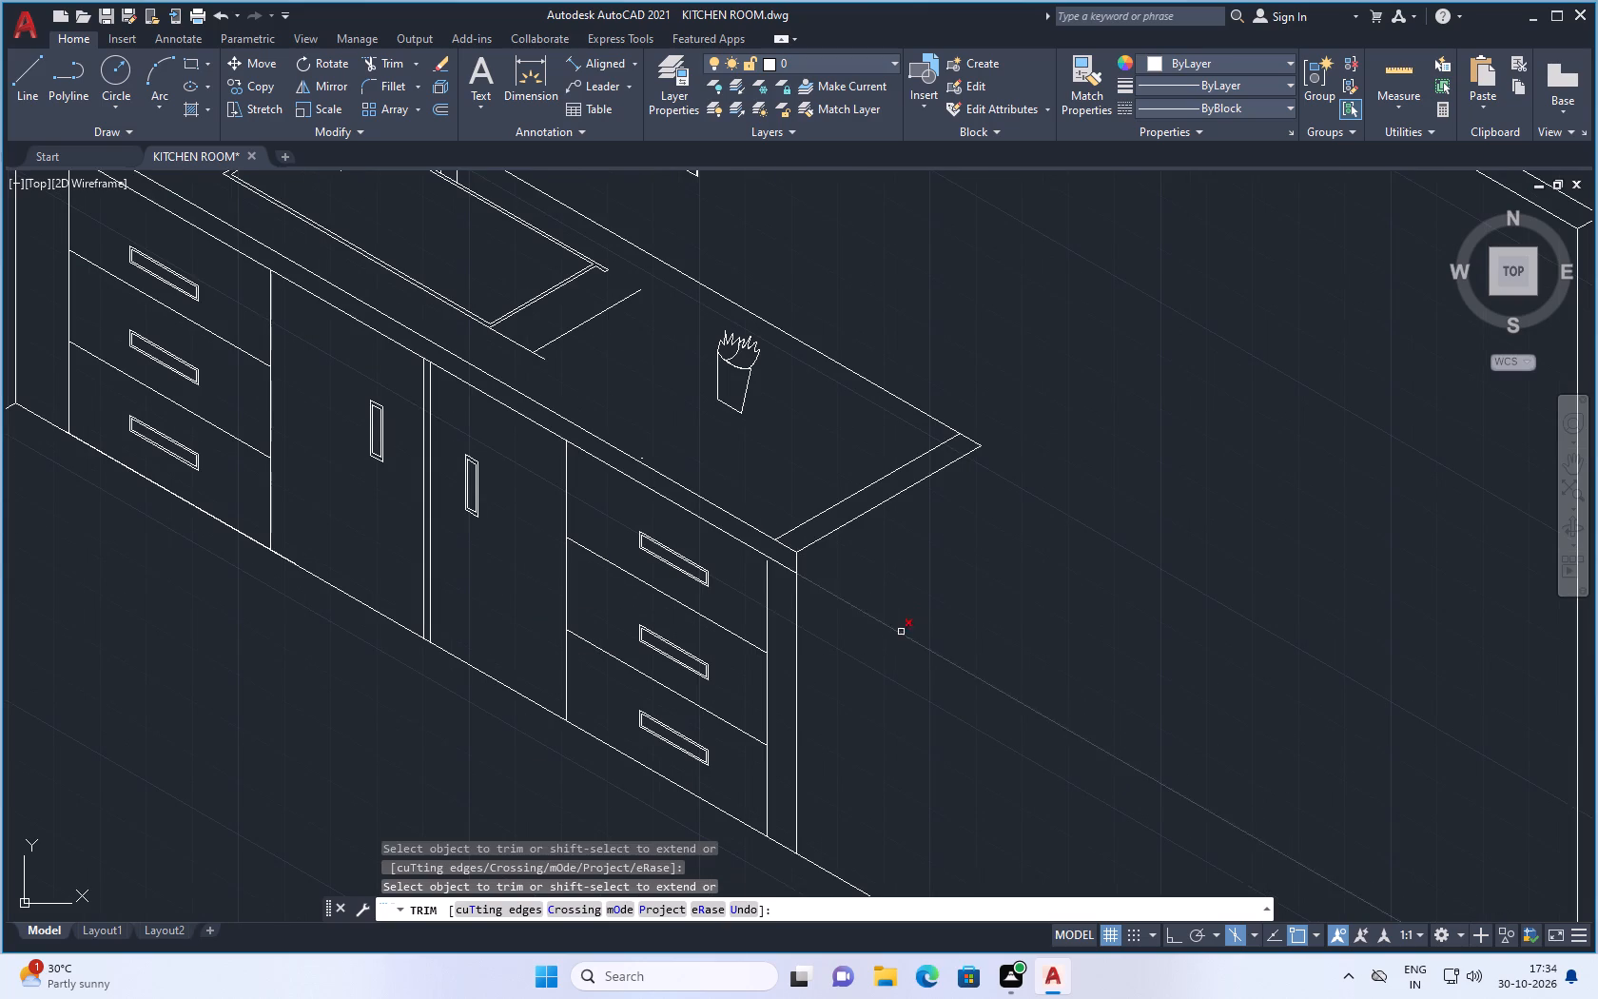
pyautogui.click(901, 636)
pyautogui.scroll(2, 809, 545)
pyautogui.click(758, 552)
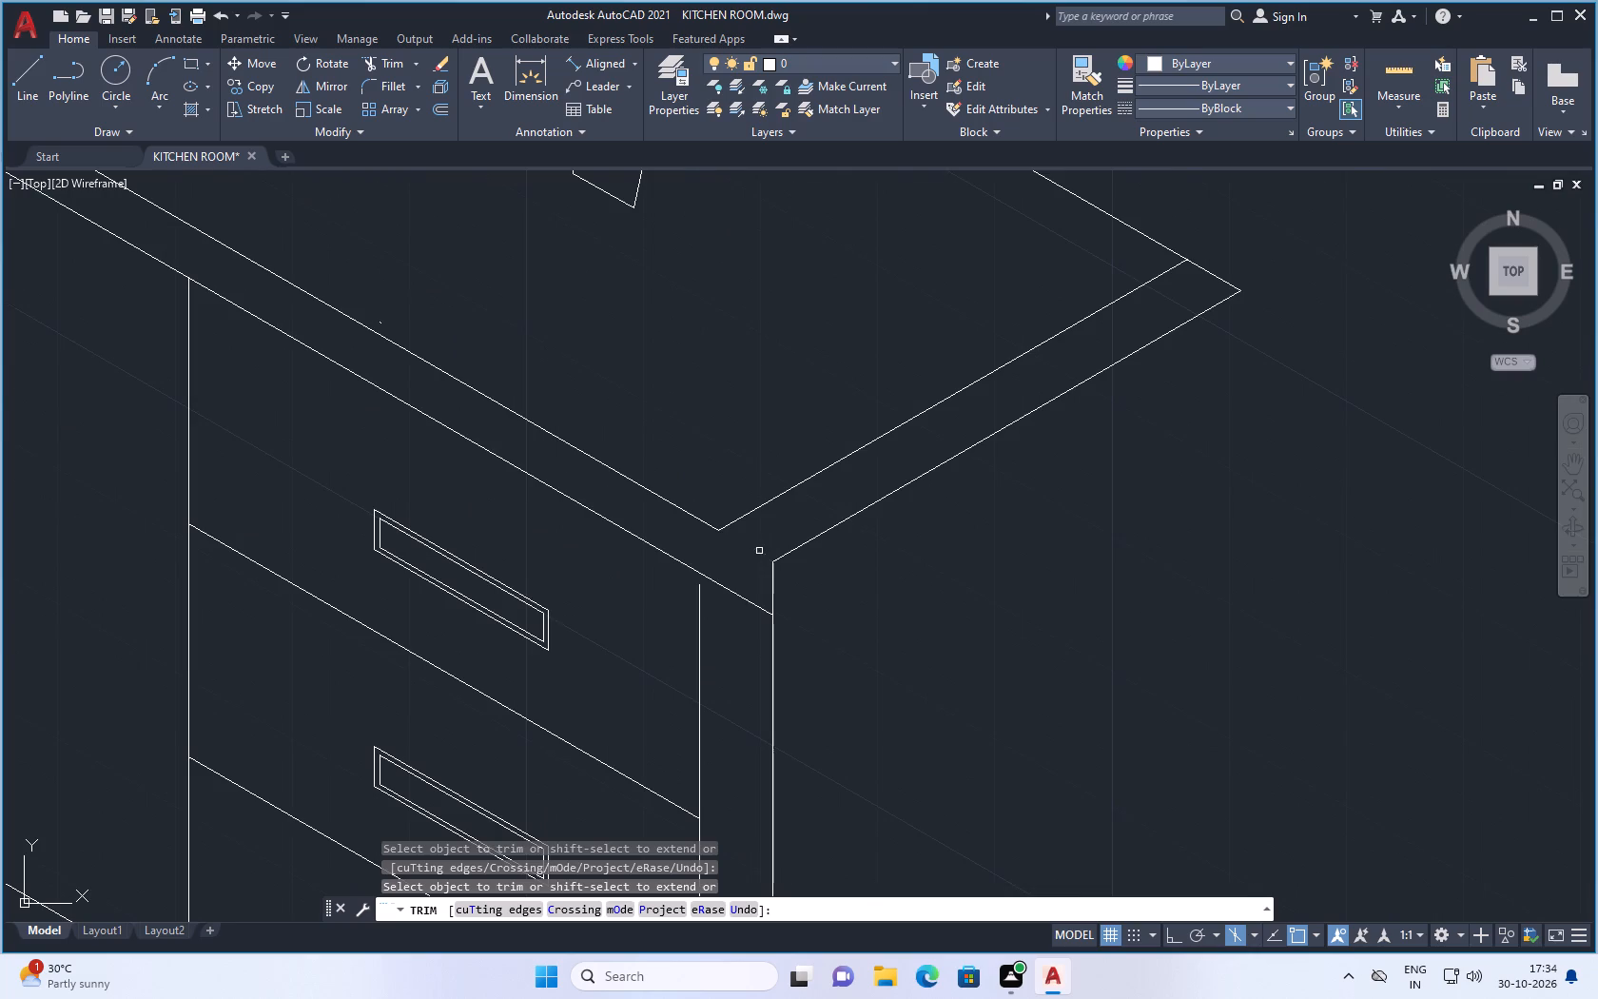
pyautogui.scroll(-5, 898, 655)
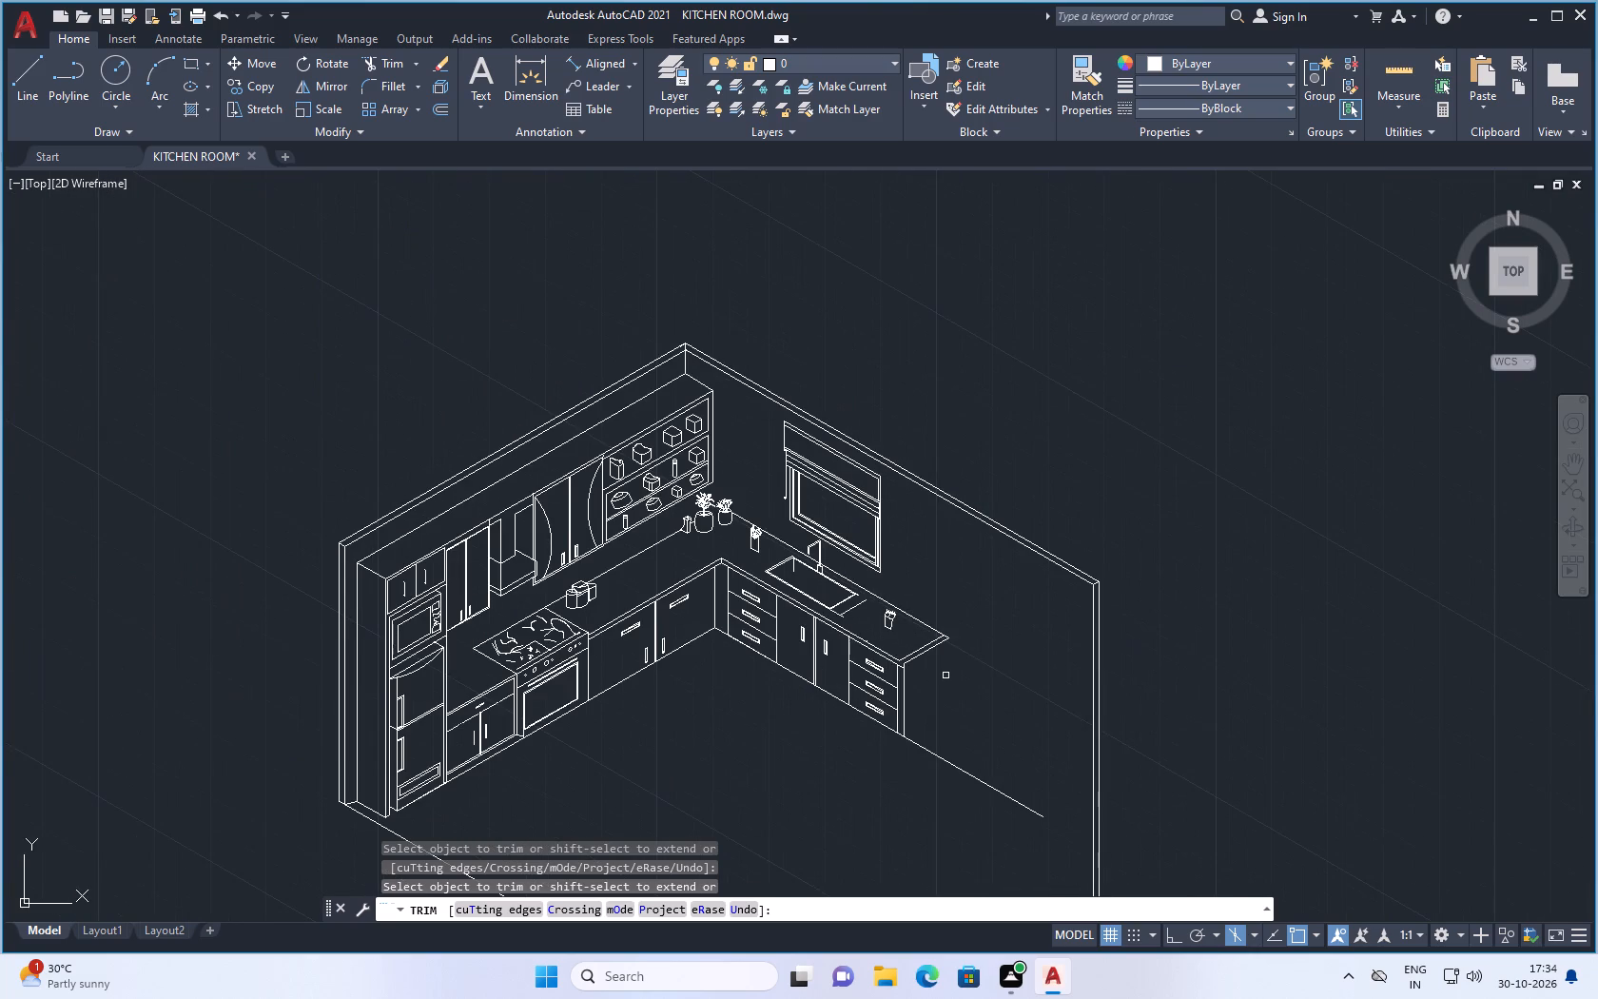
pyautogui.press('Escape')
# Save the drawing.
pyautogui.hotkey('ctrl', 's')
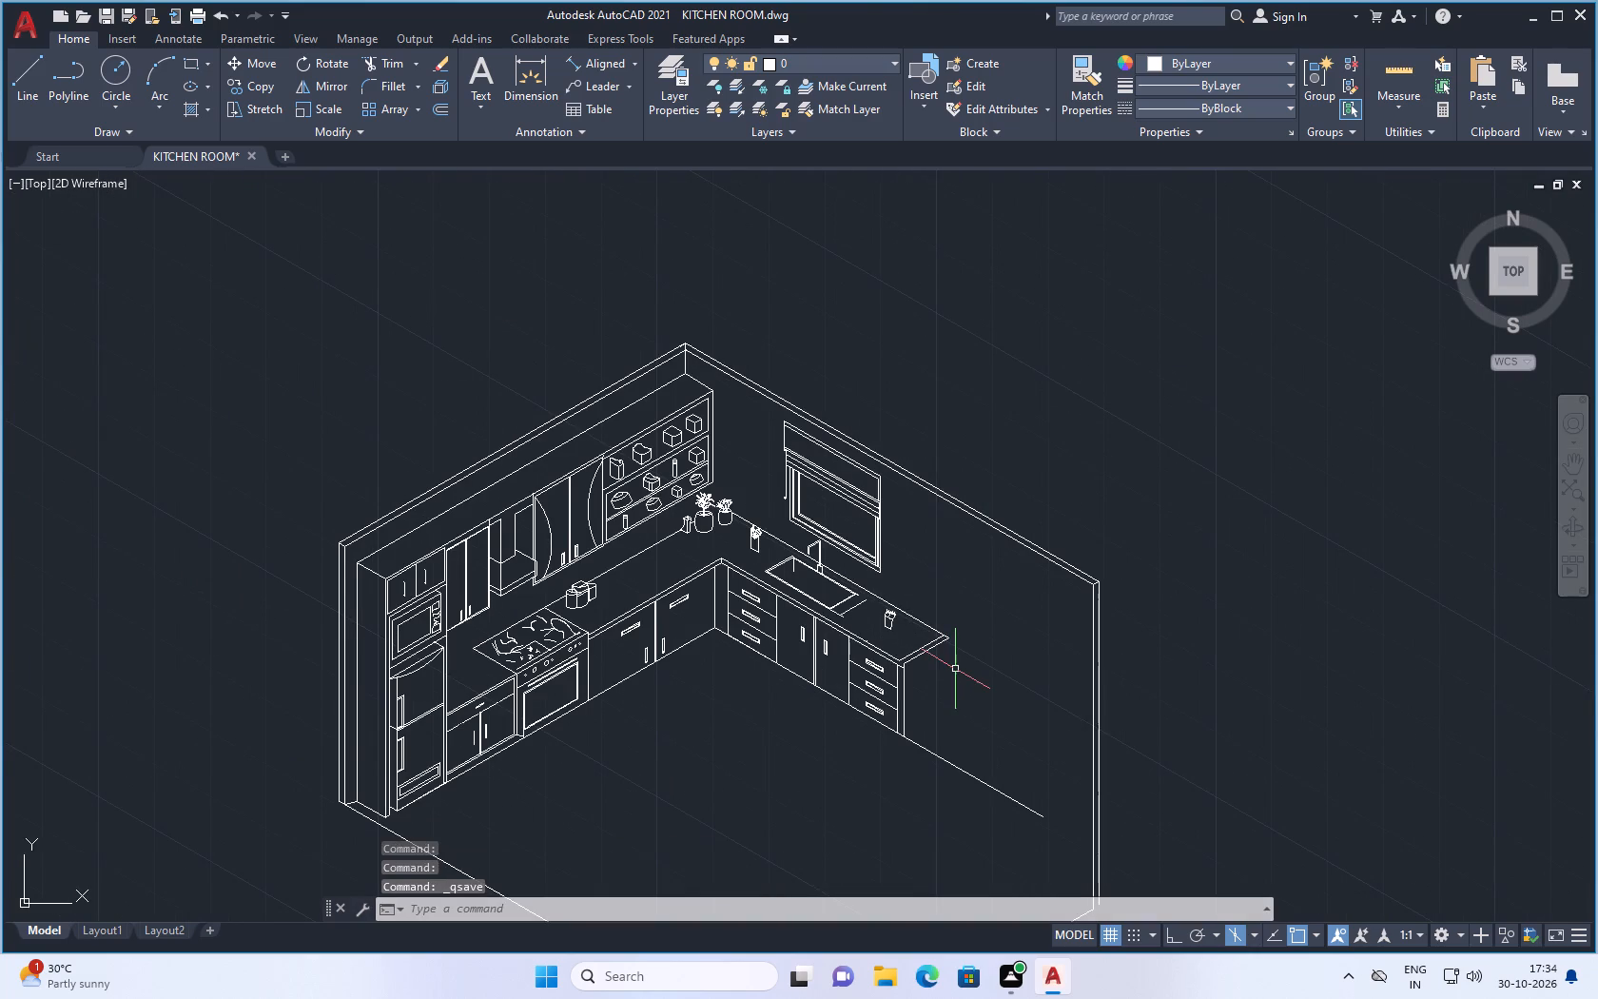
pyautogui.hotkey('ctrl', 's')
# Examine the kitchen layout, the counter end and the empty stretch of wall beyond the window.
pyautogui.scroll(-1, 499, 427)
pyautogui.scroll(2, 603, 484)
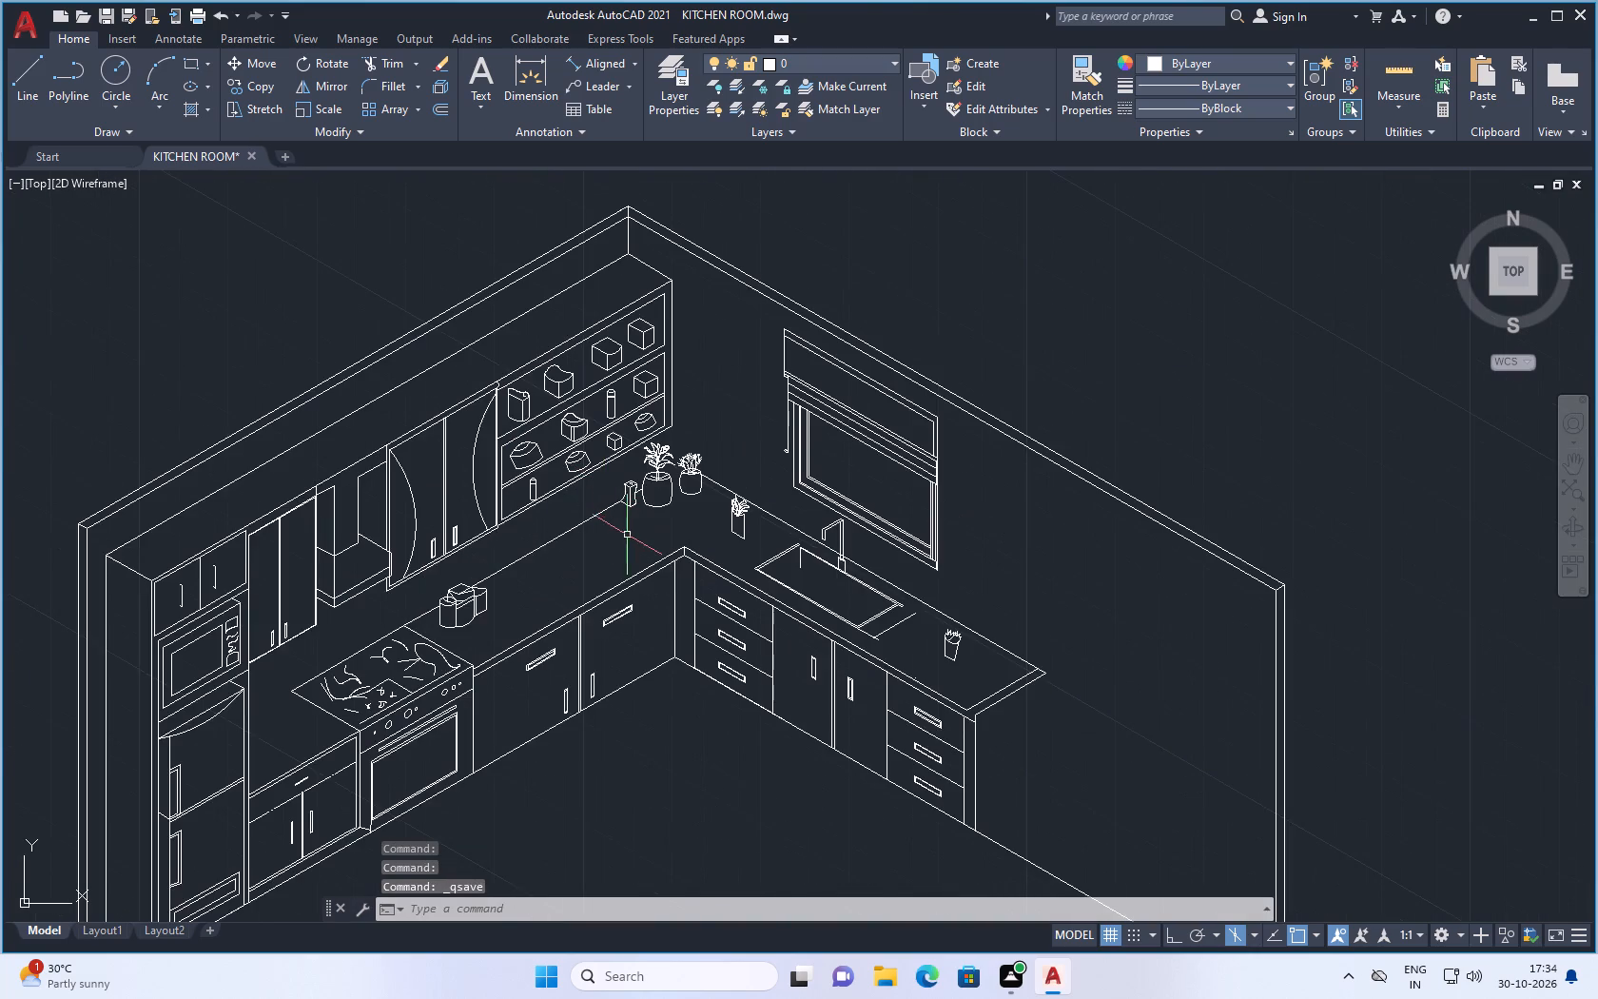
pyautogui.scroll(-1, 636, 550)
pyautogui.scroll(1, 847, 625)
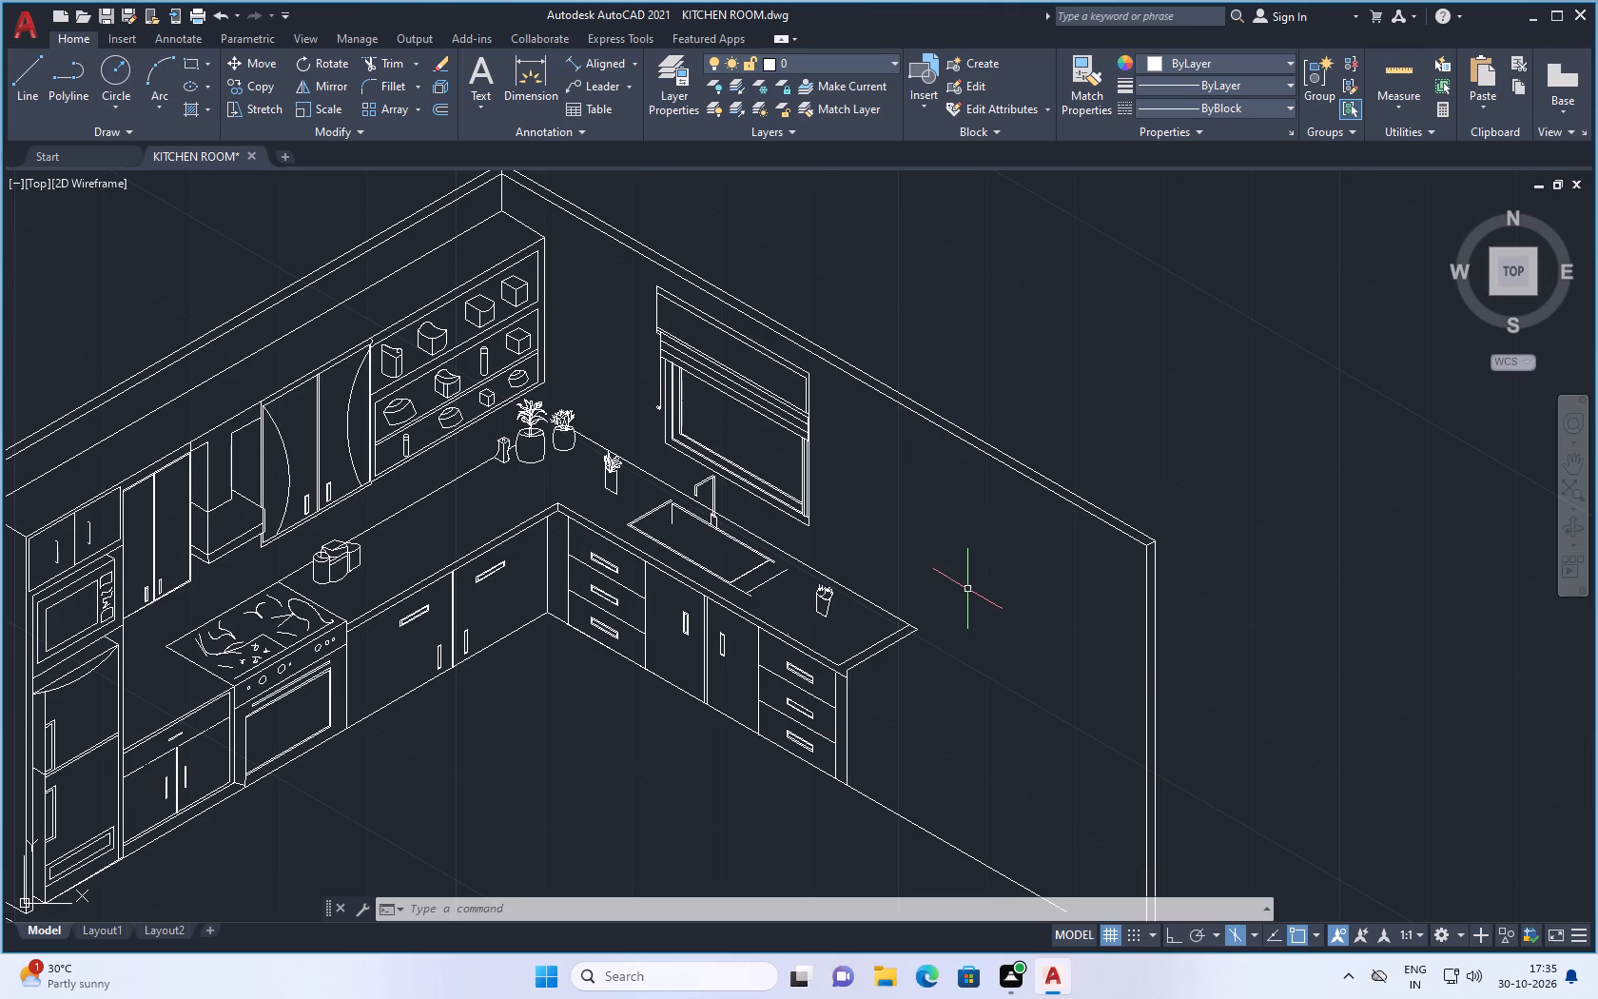
pyautogui.scroll(-1, 971, 614)
pyautogui.scroll(1, 921, 664)
pyautogui.scroll(-1, 499, 541)
pyautogui.scroll(1, 383, 476)
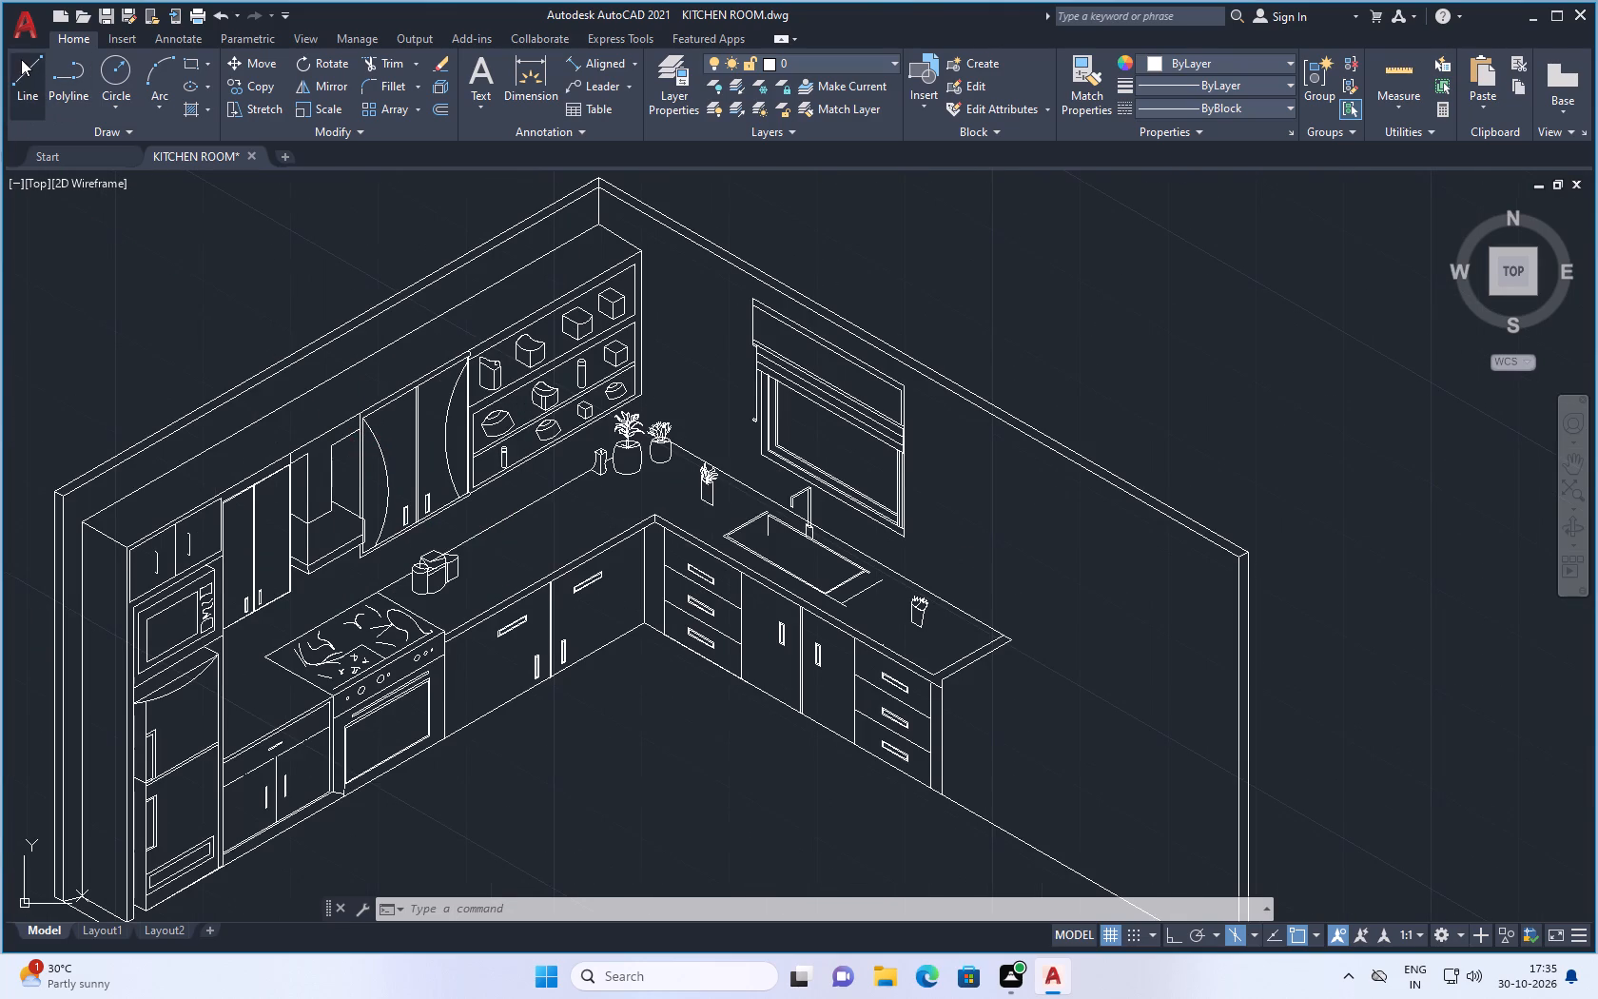
# Turn on ortho and draw a line about 40 units long at 330° on the window wall, just below its top edge beyond the window.
pyautogui.click(16, 55)
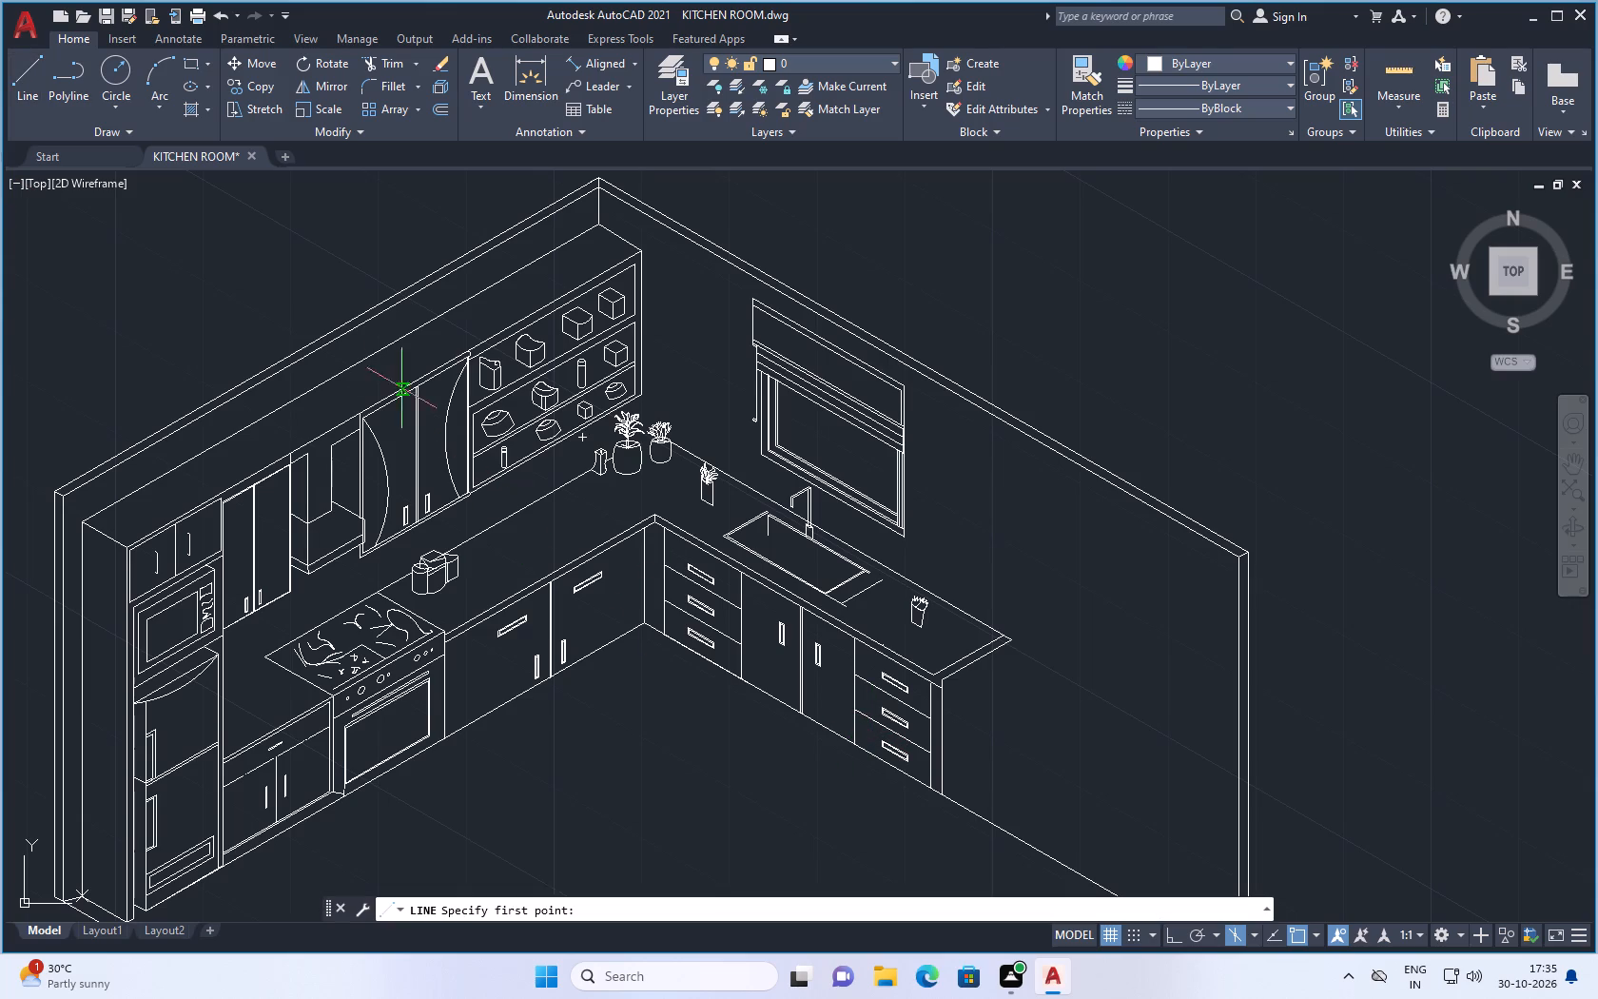
pyautogui.click(28, 79)
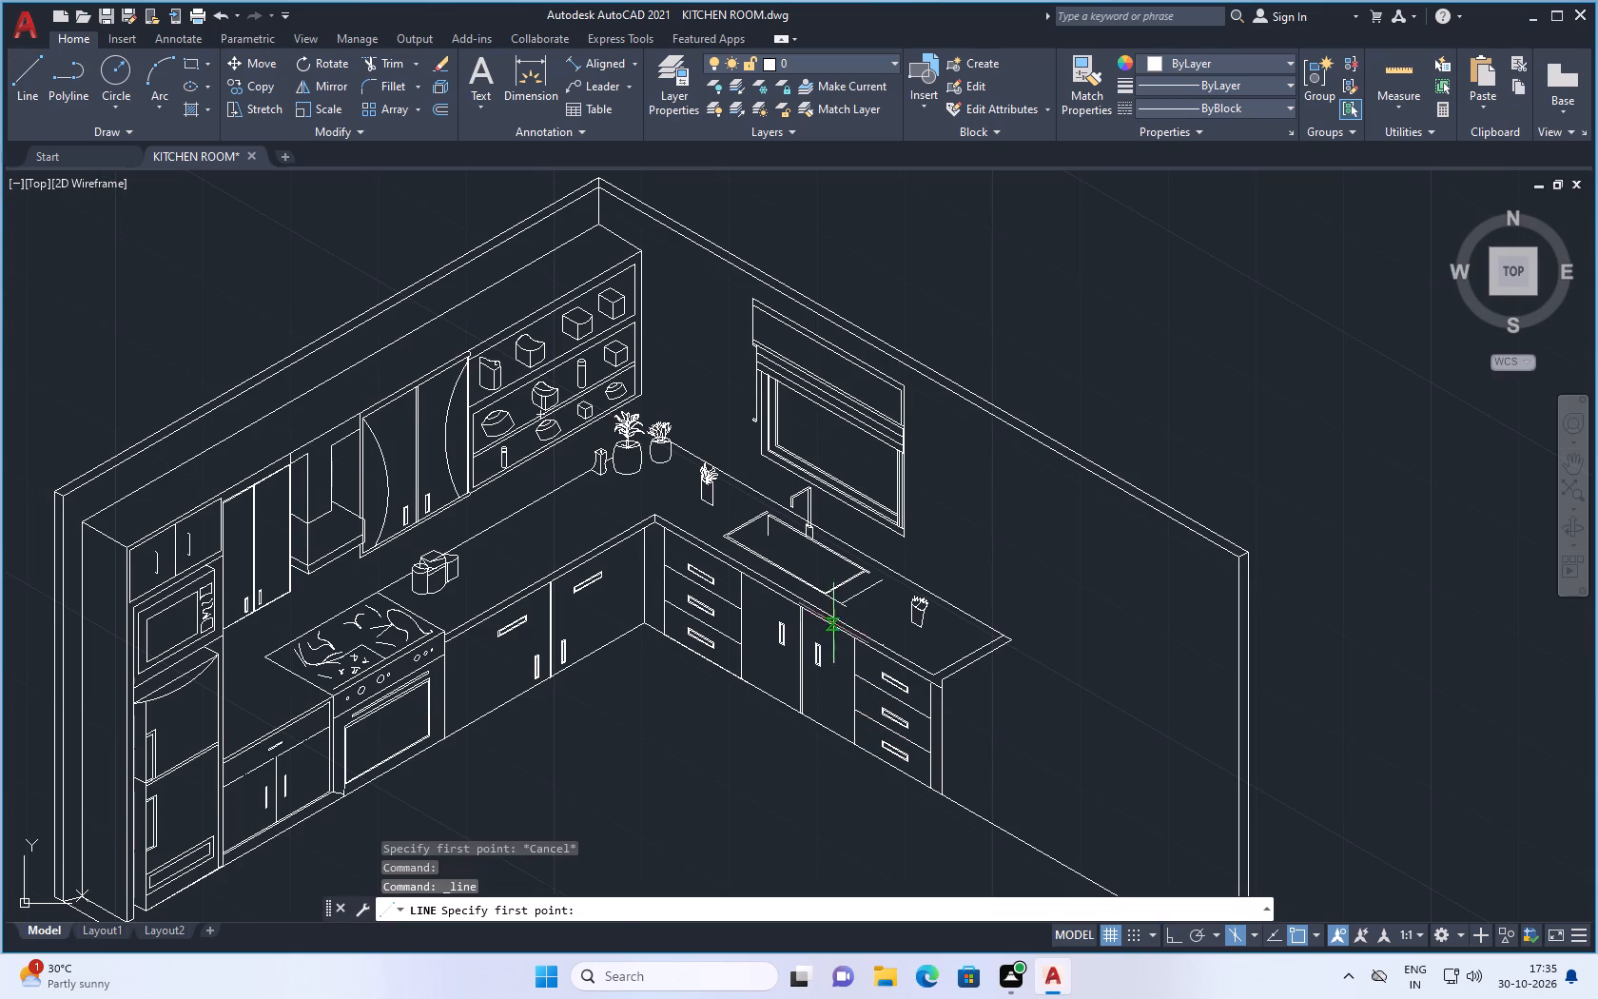
pyautogui.scroll(-2, 824, 631)
pyautogui.scroll(2, 906, 608)
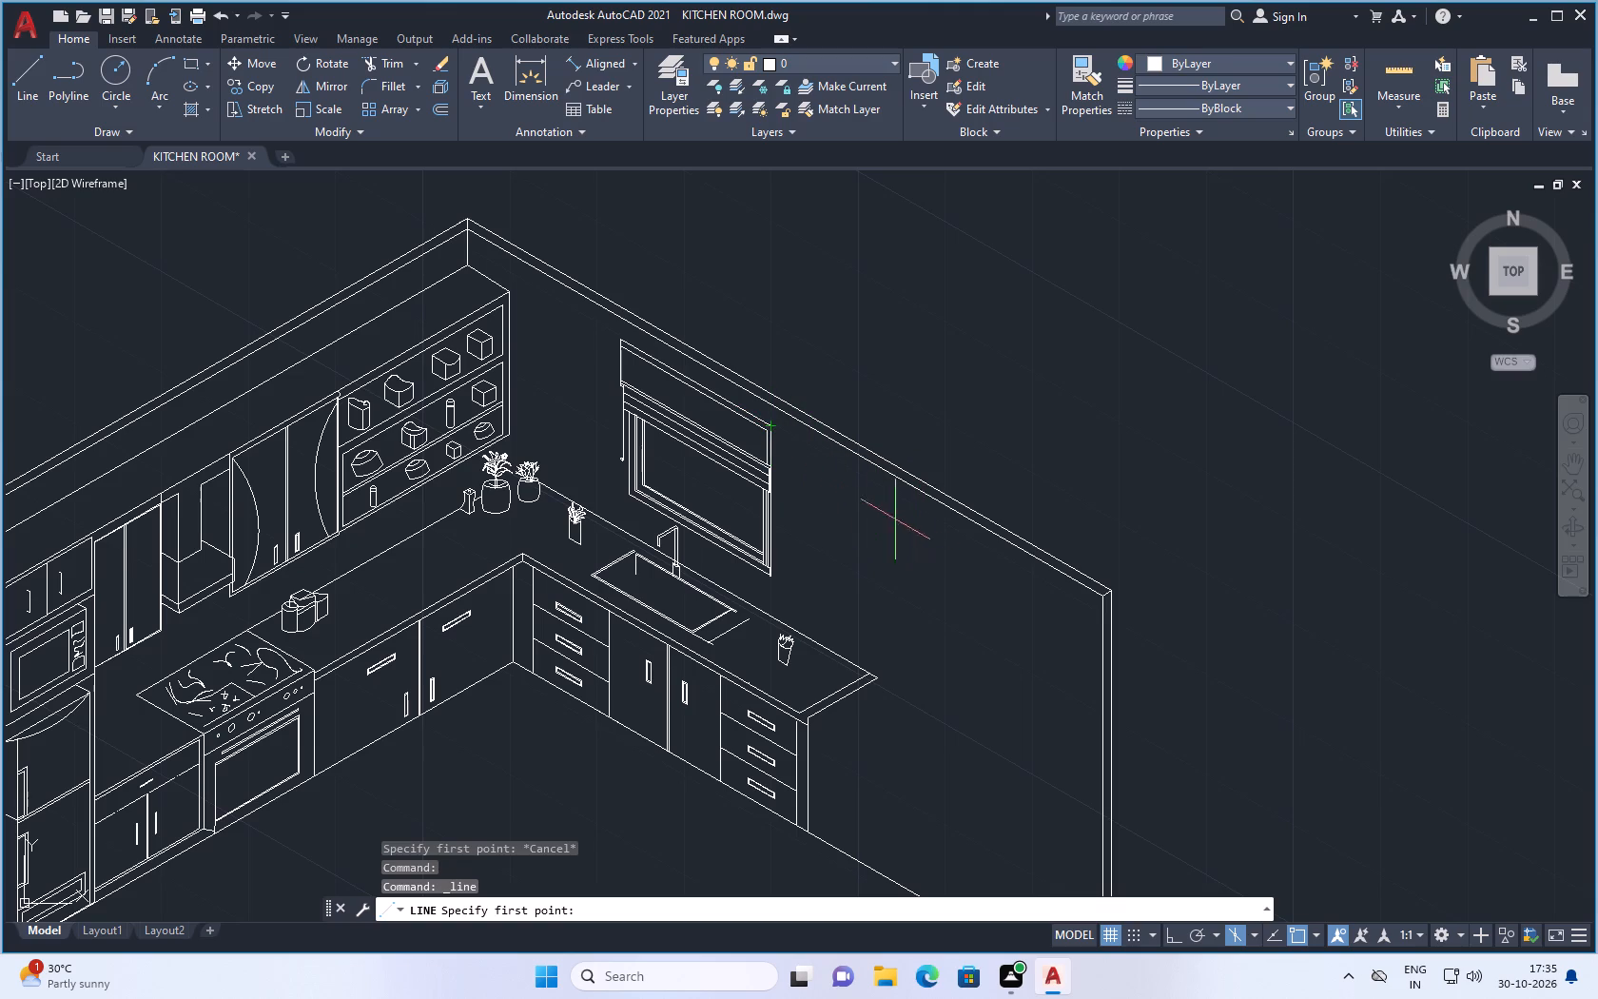
pyautogui.scroll(-2, 826, 494)
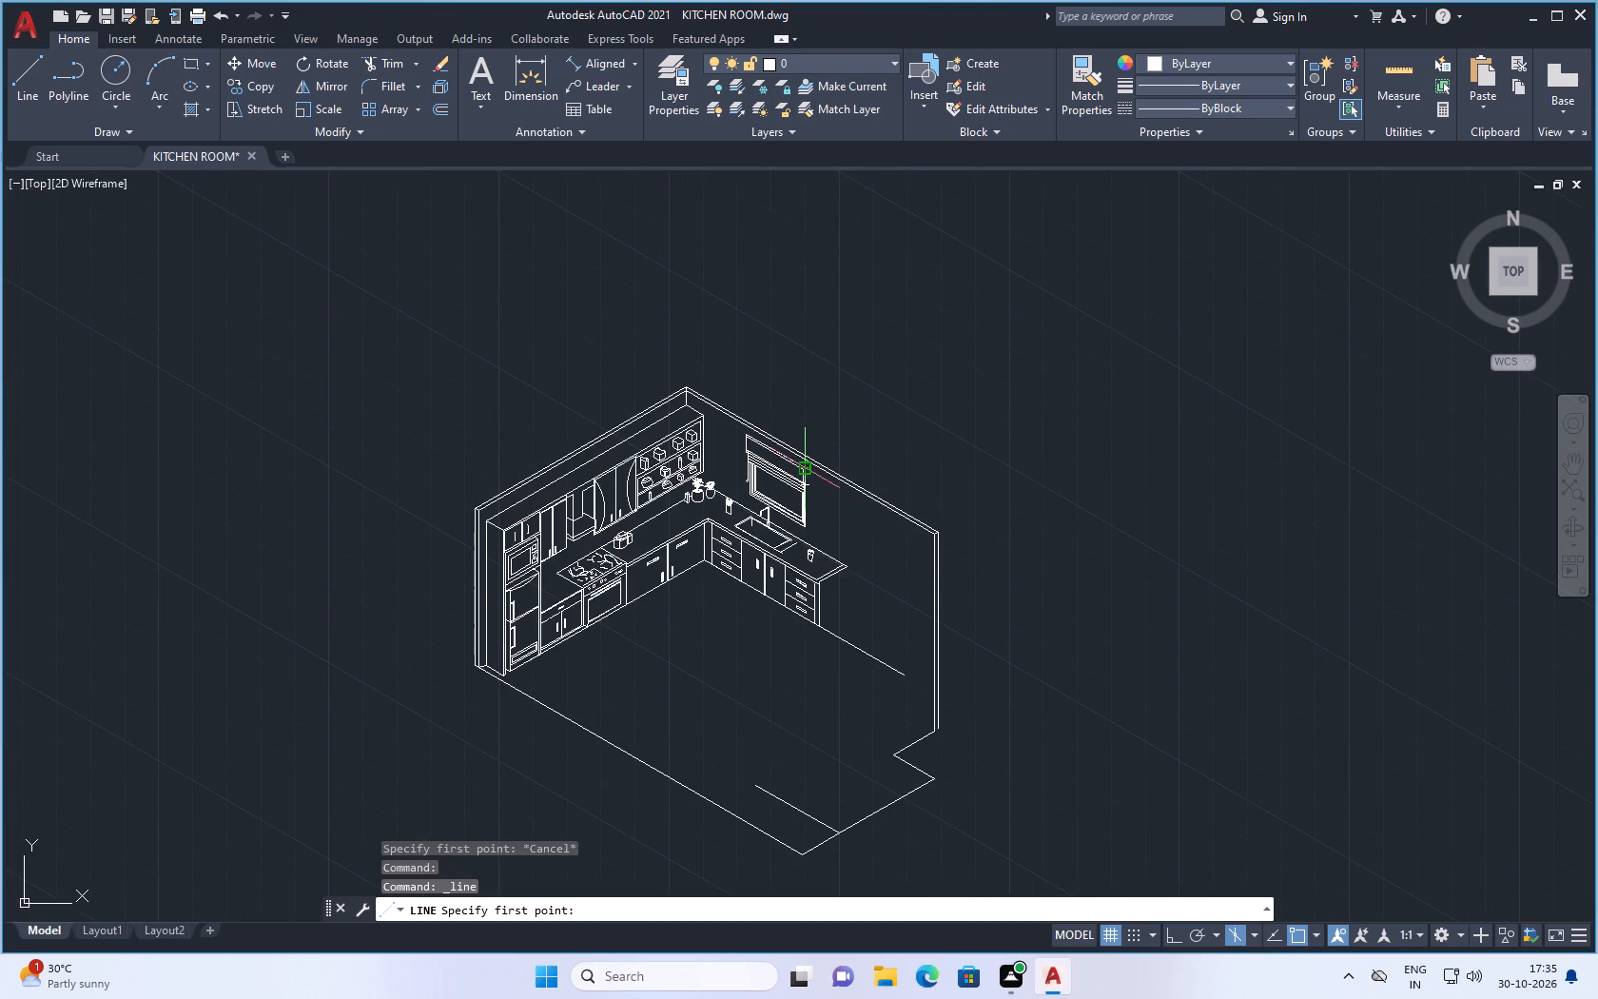
pyautogui.click(862, 507)
pyautogui.scroll(2, 848, 527)
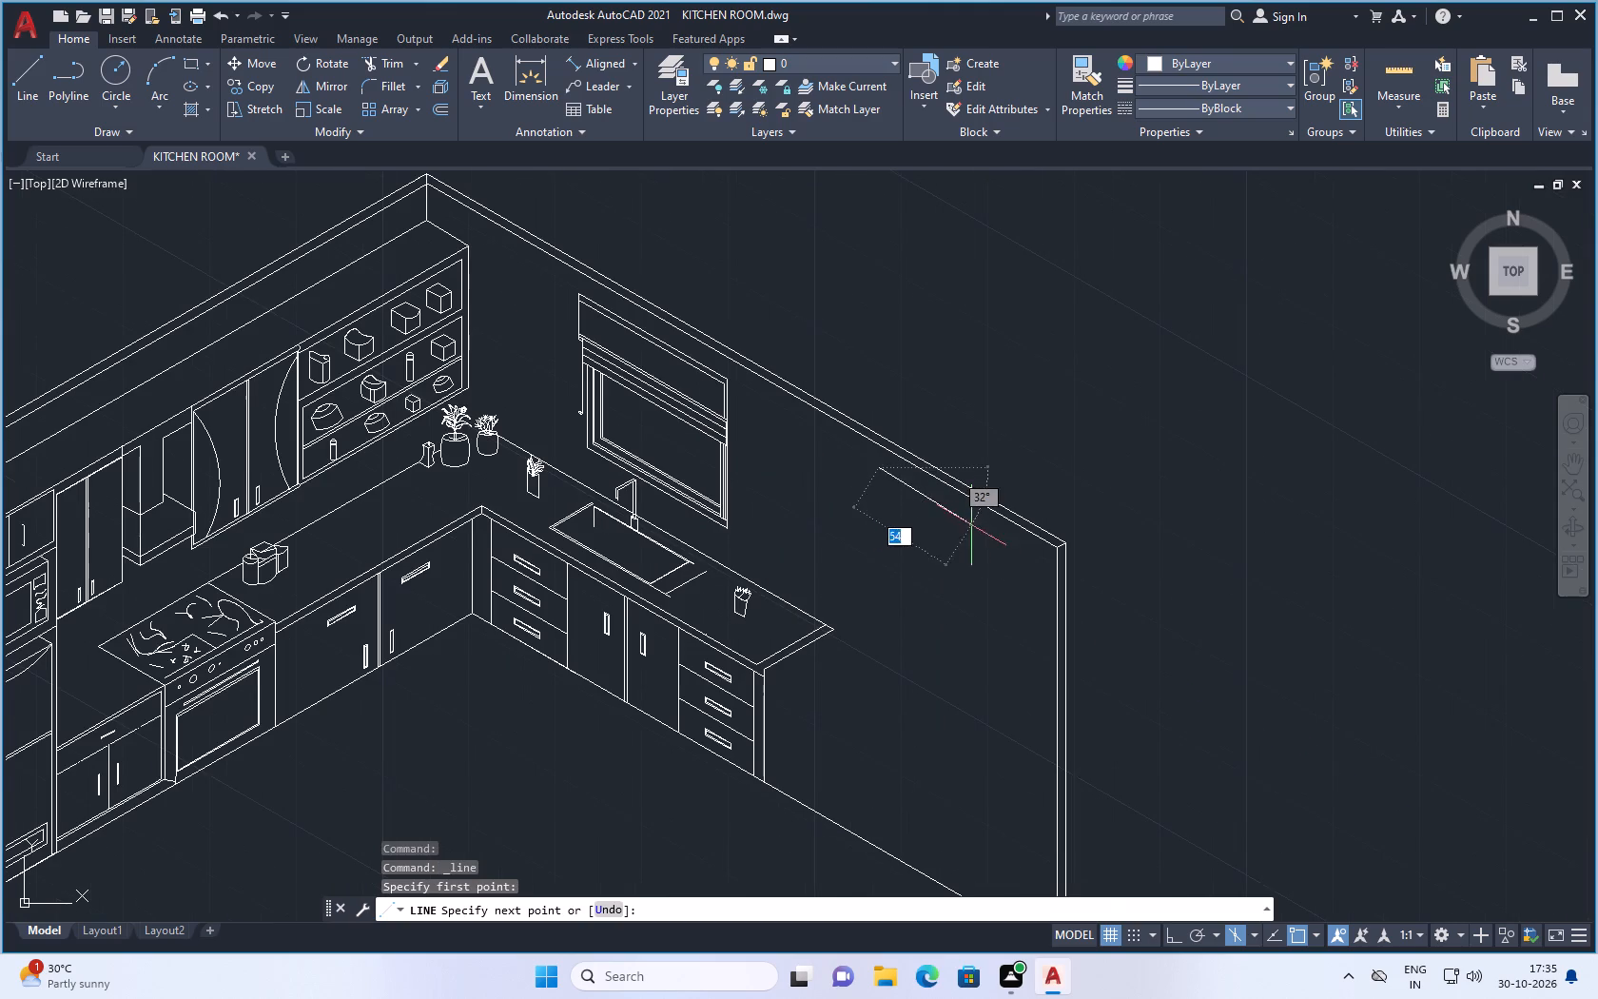
pyautogui.click(1173, 930)
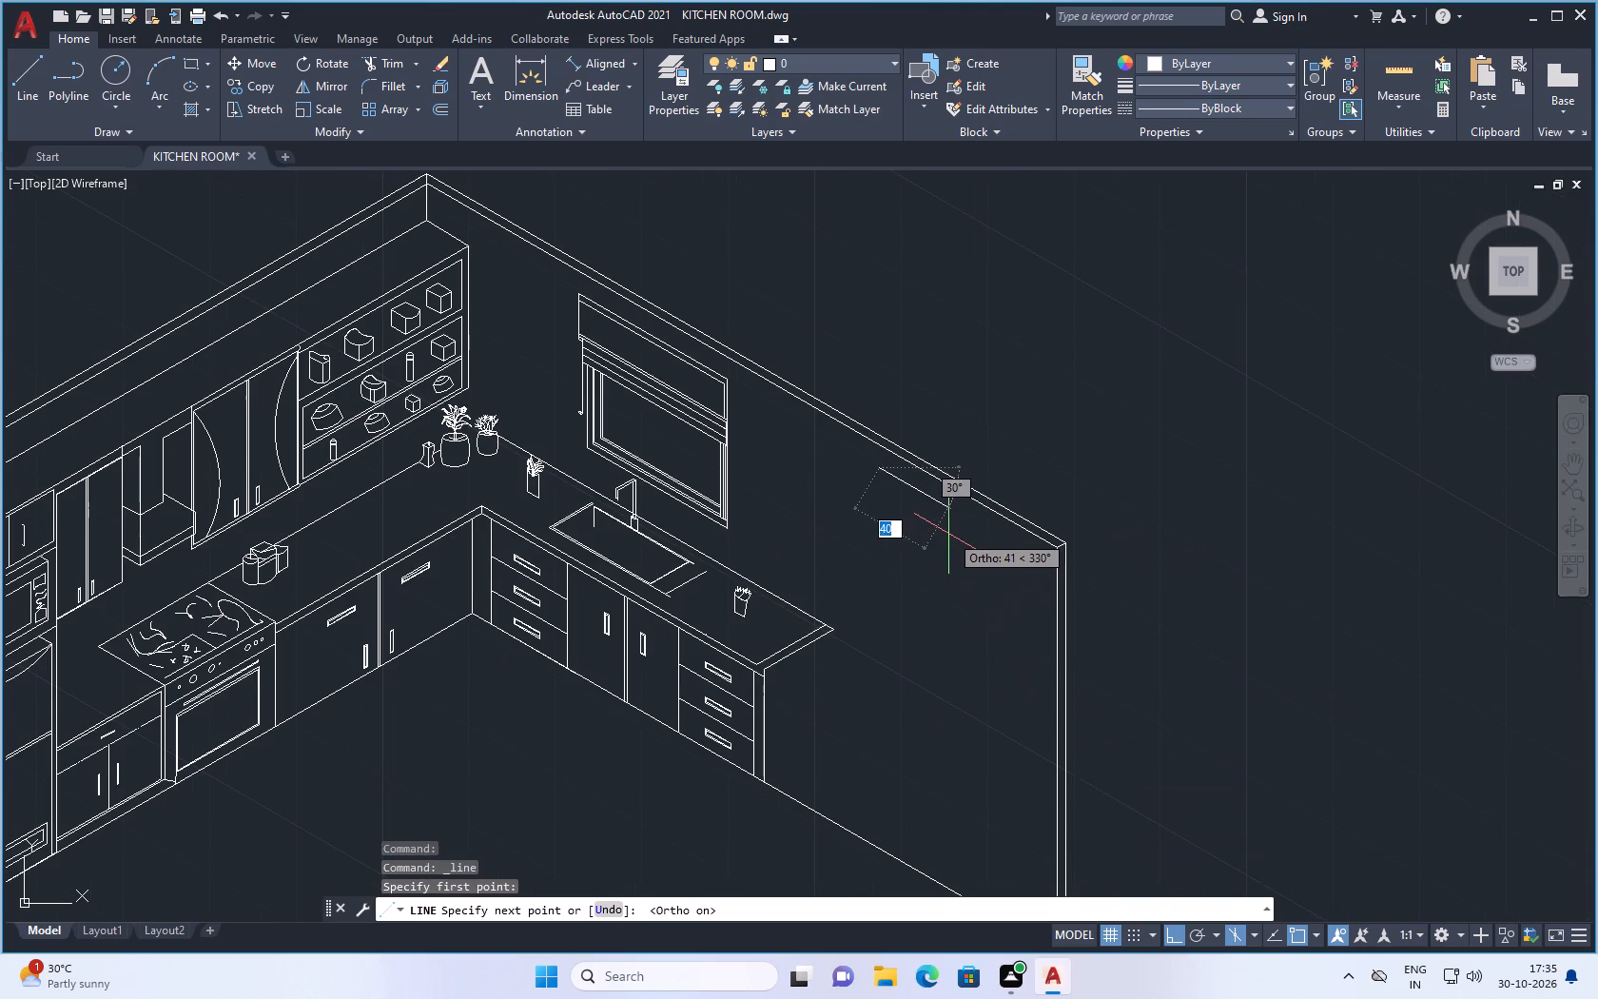
pyautogui.scroll(1, 947, 534)
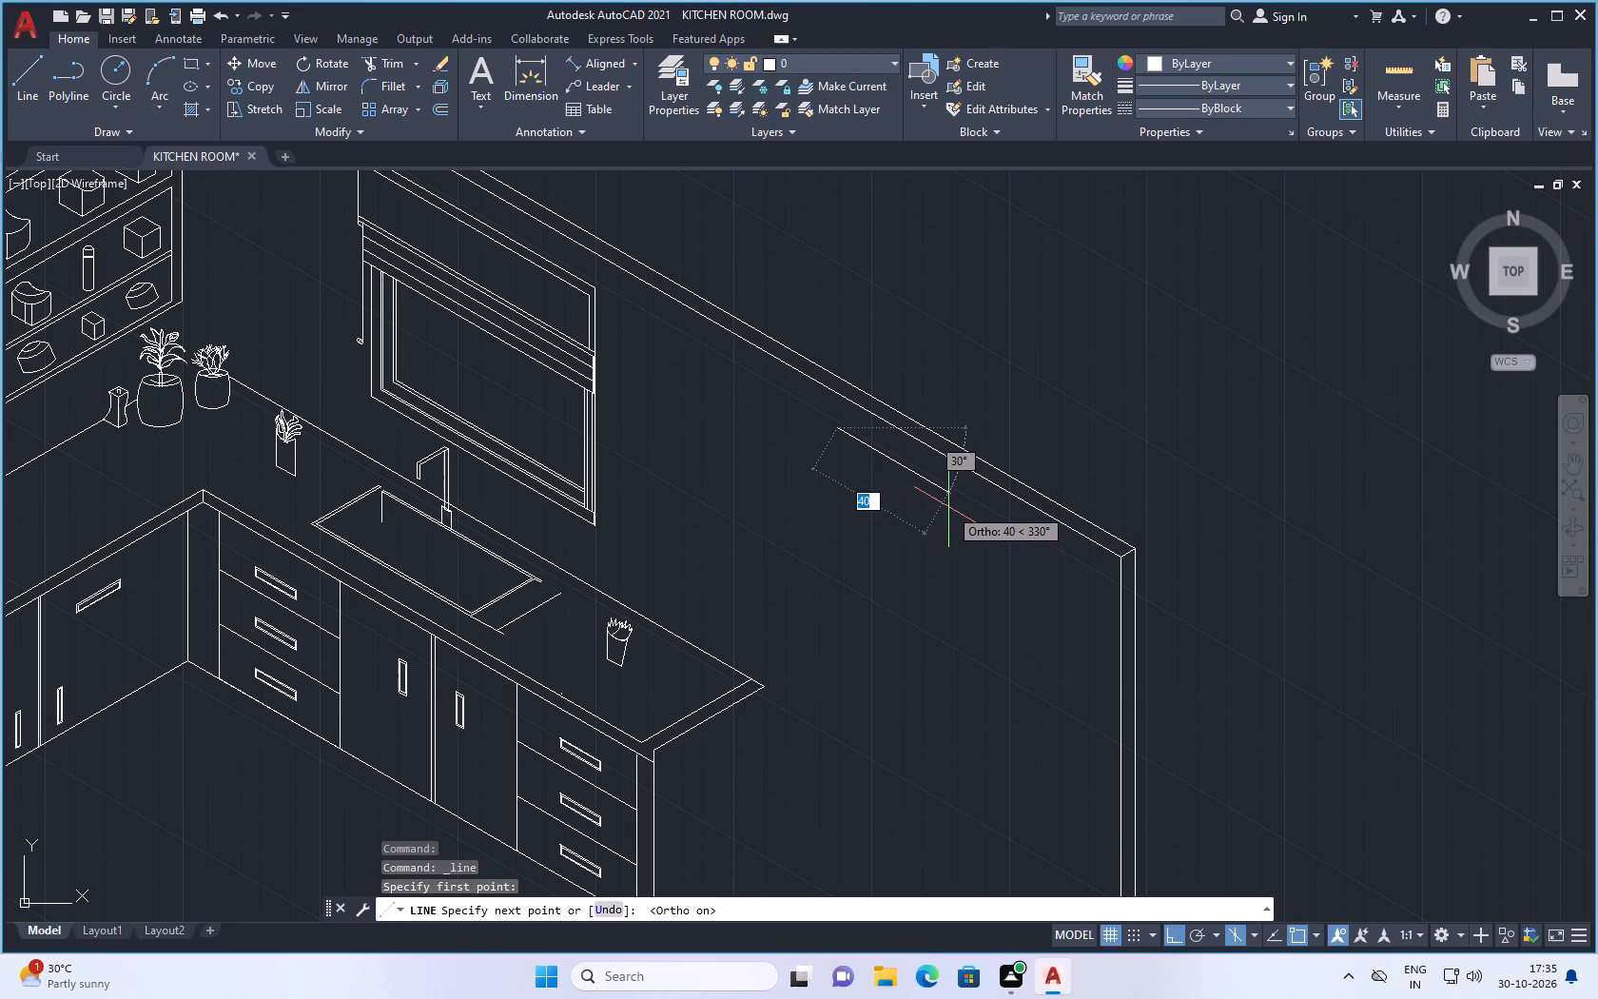
pyautogui.click(948, 507)
pyautogui.scroll(-2, 921, 736)
pyautogui.scroll(1, 926, 809)
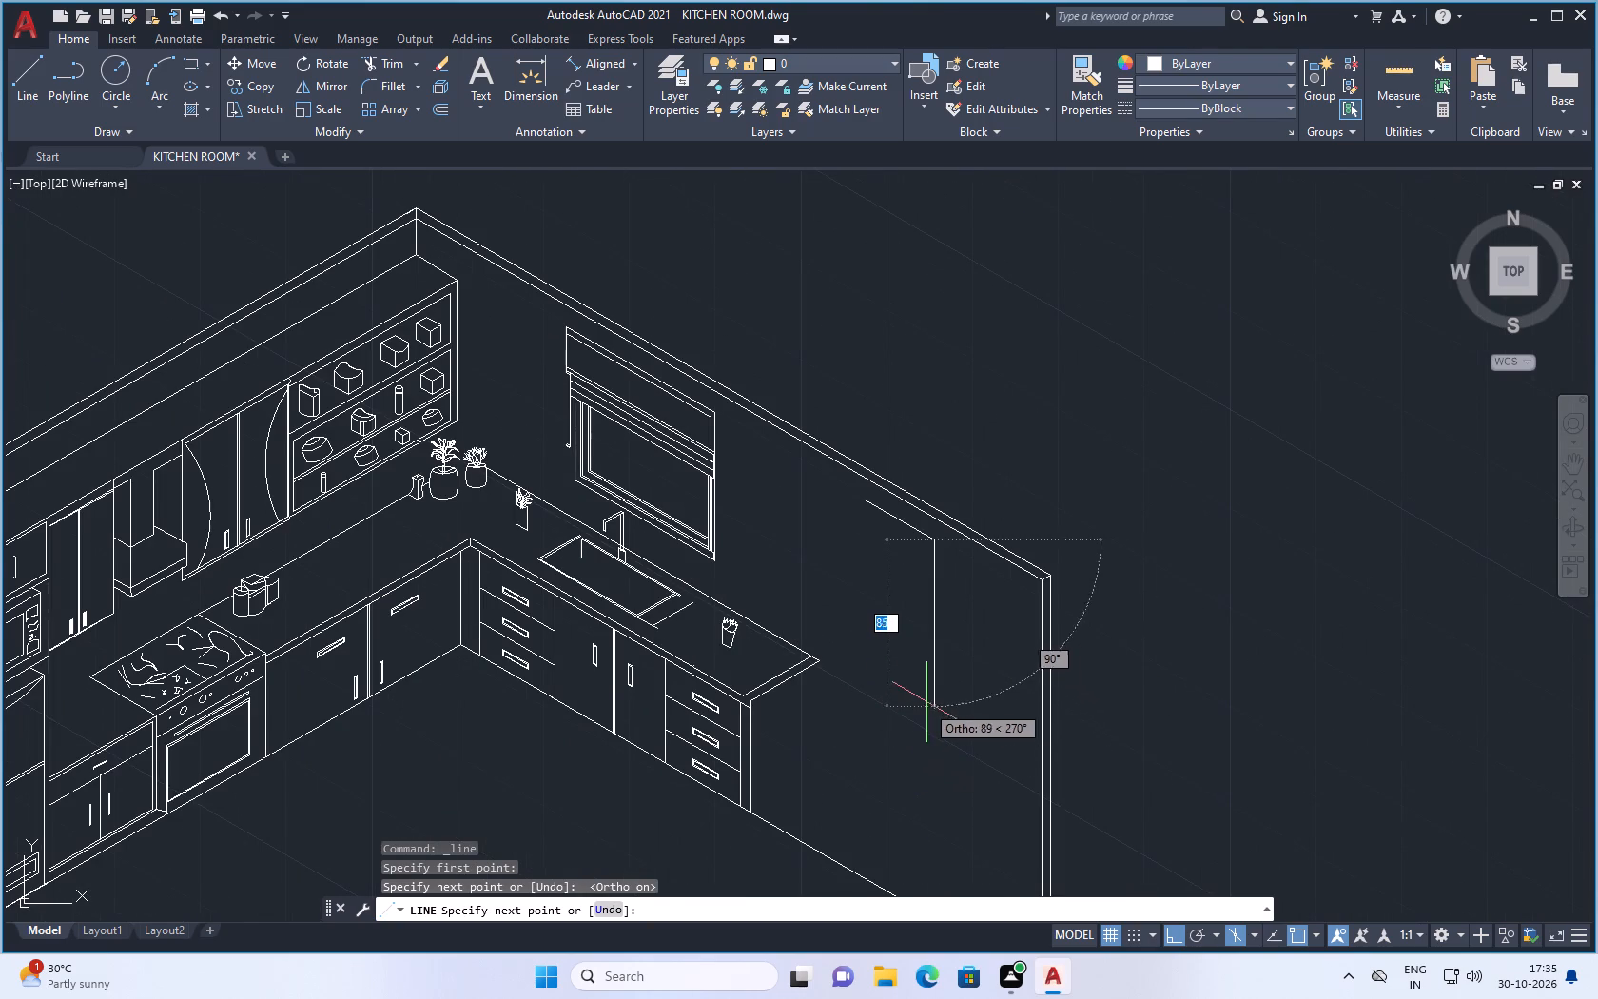
pyautogui.press('space')
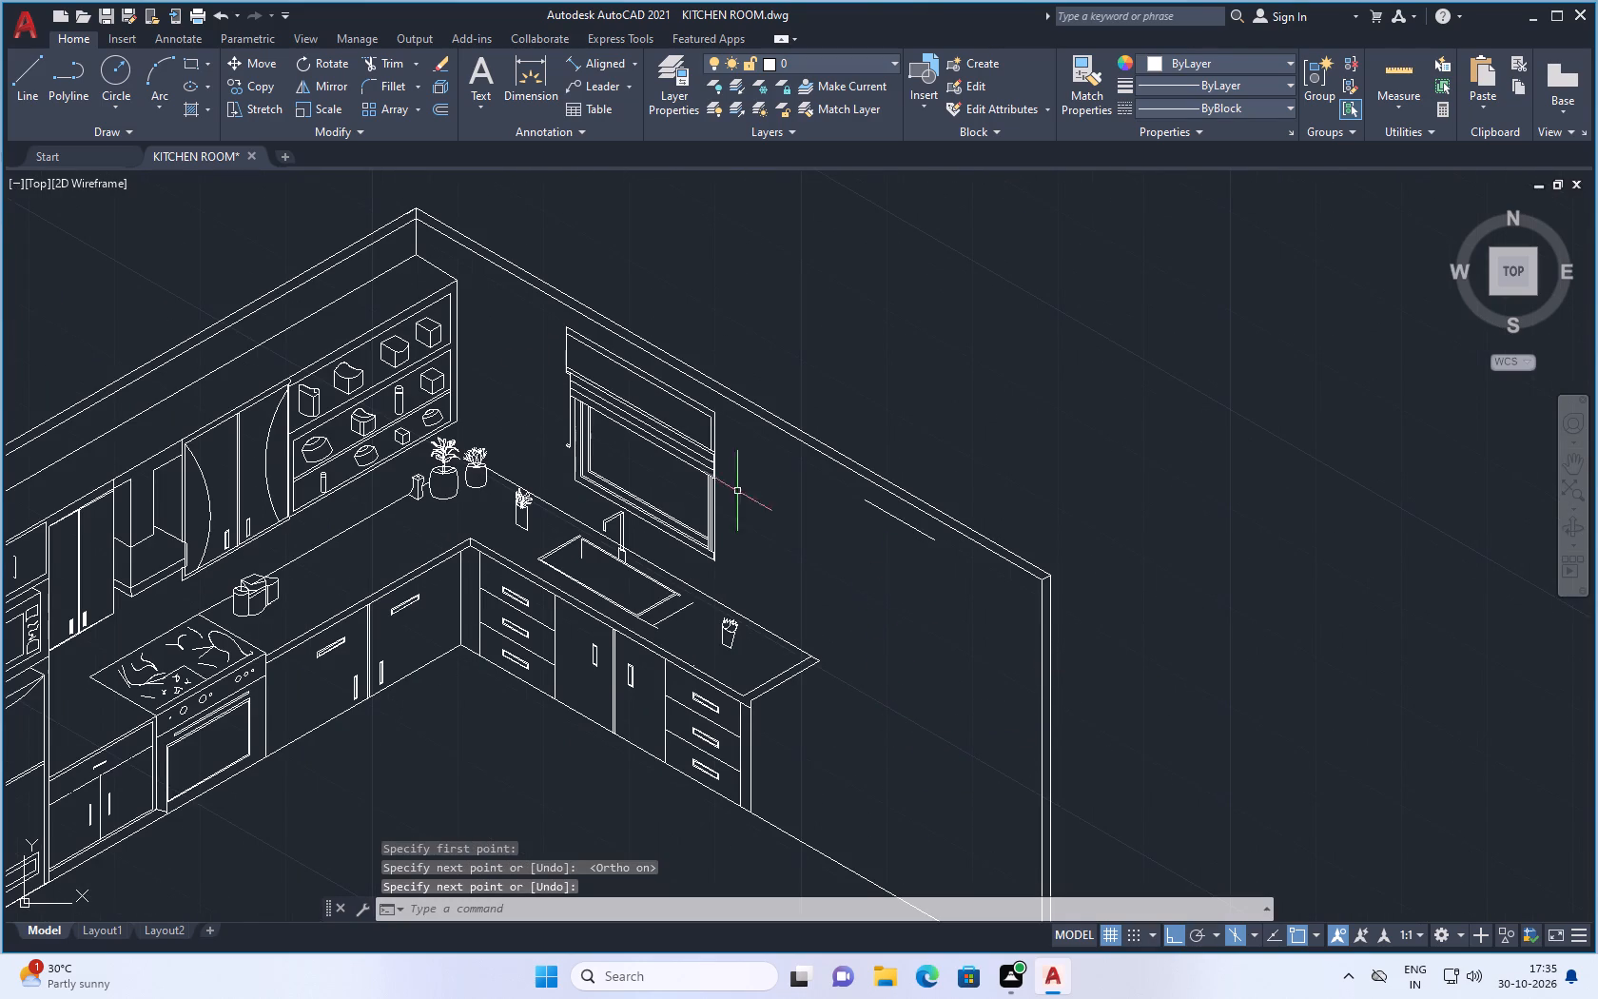
# Continue from that line's lower end about 46 units at 330°, and about 191 units straight down beside the wall's end.
pyautogui.click(16, 84)
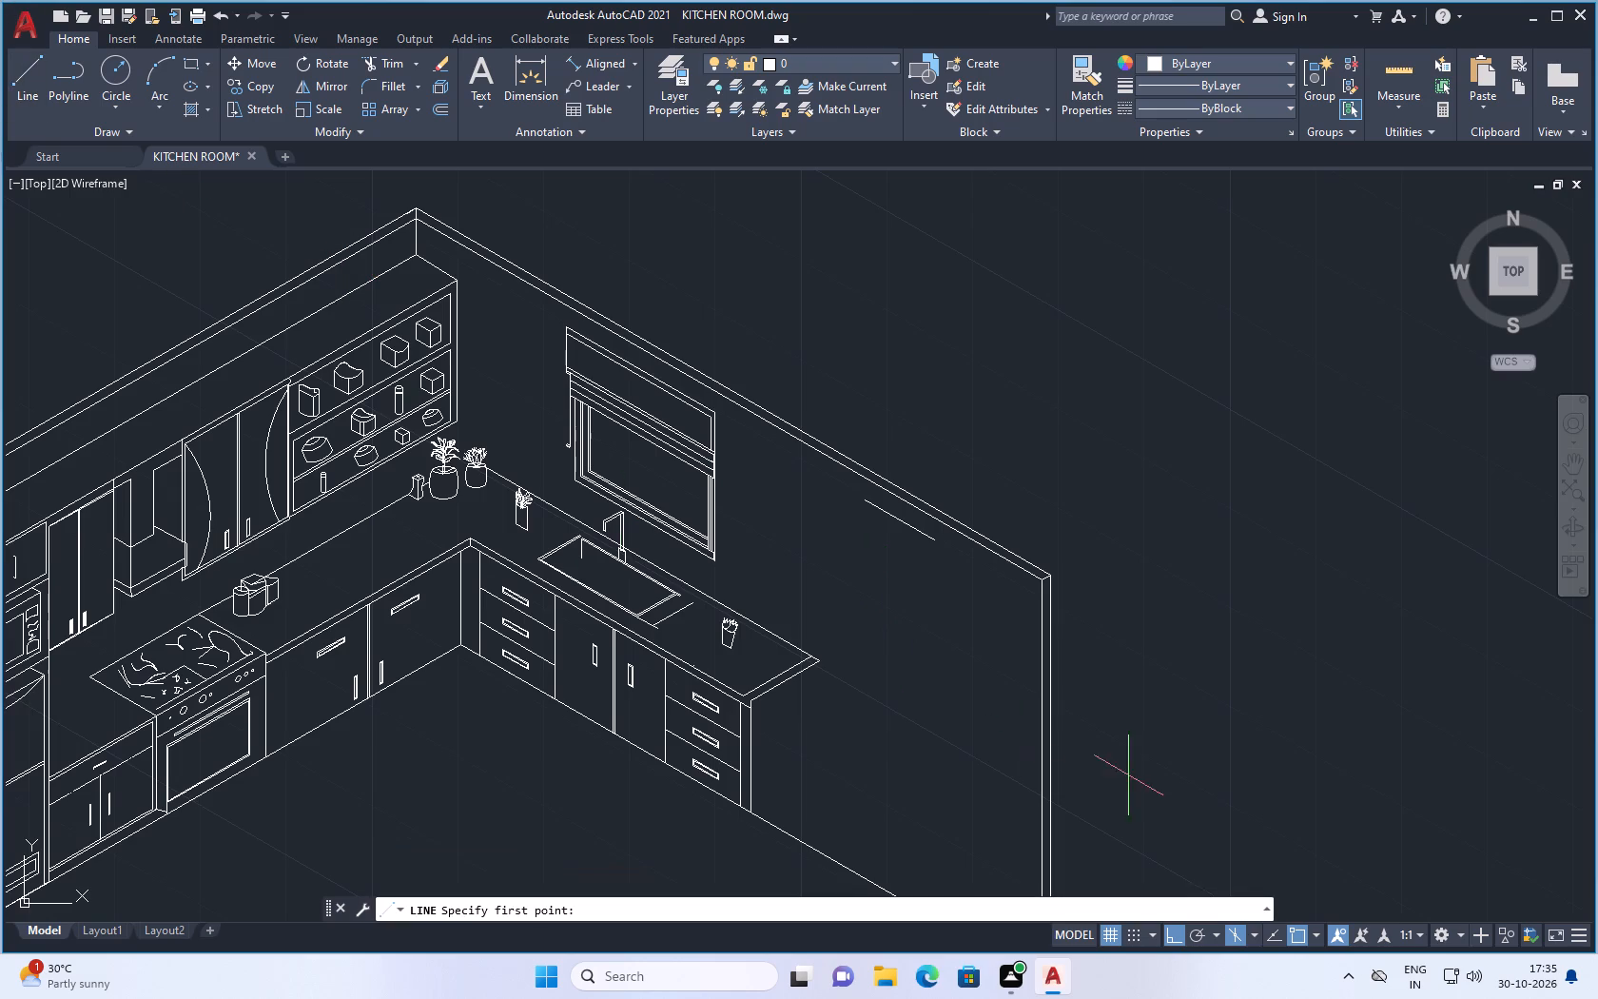
pyautogui.click(937, 540)
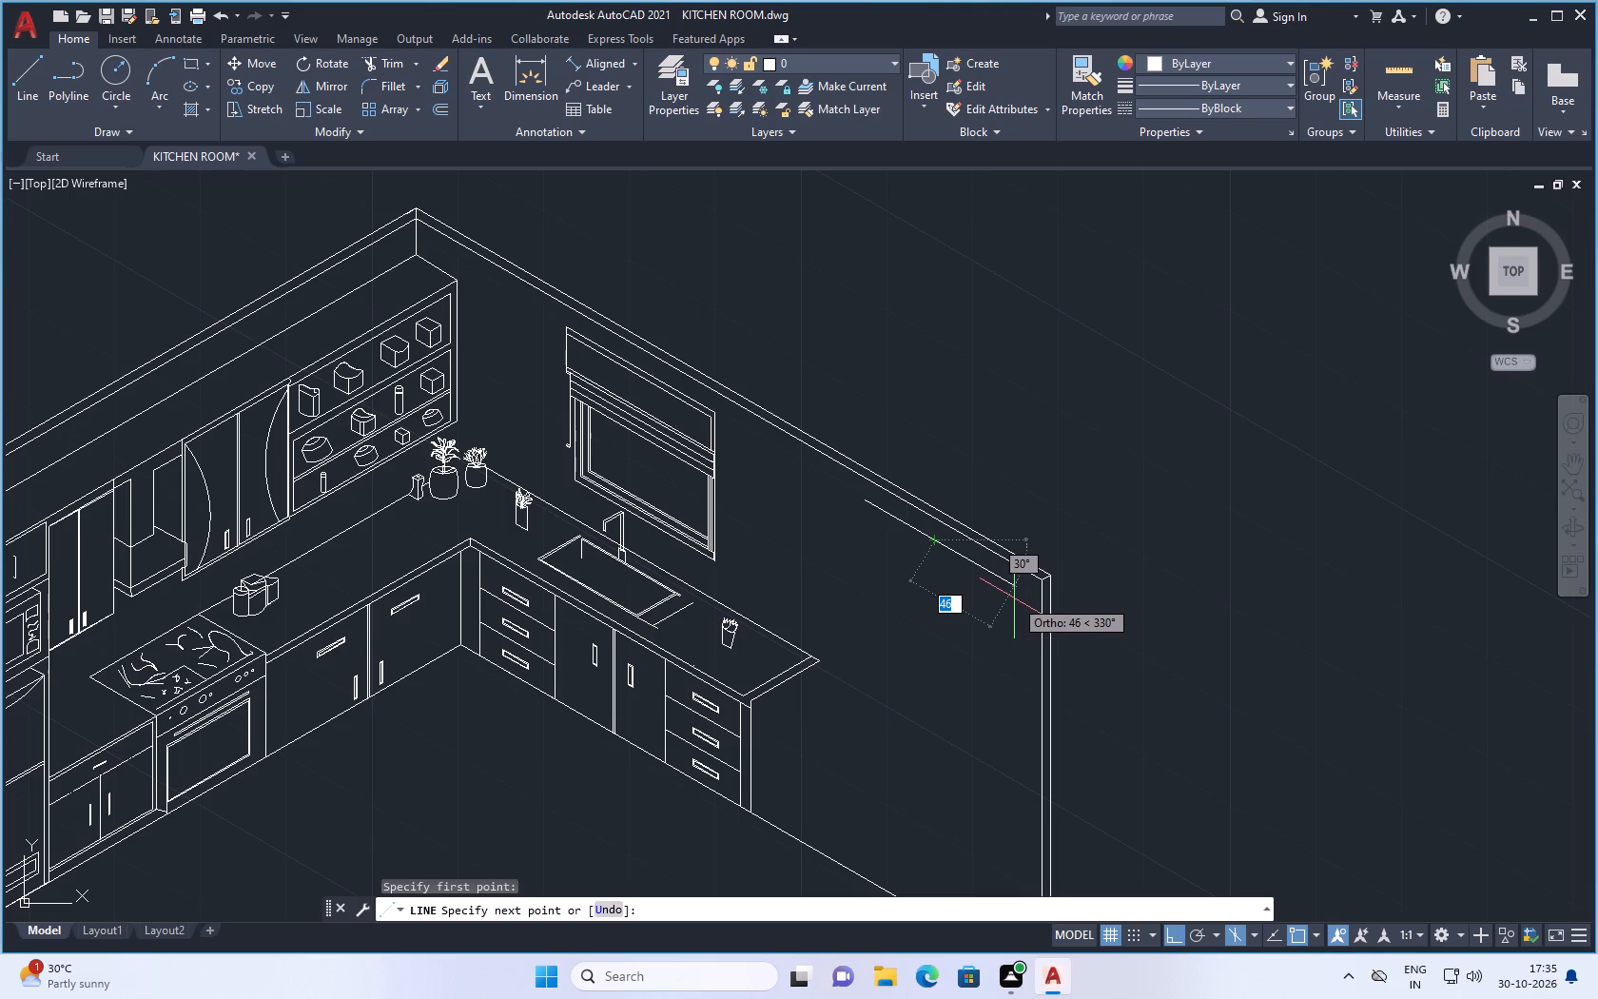
pyautogui.click(1014, 607)
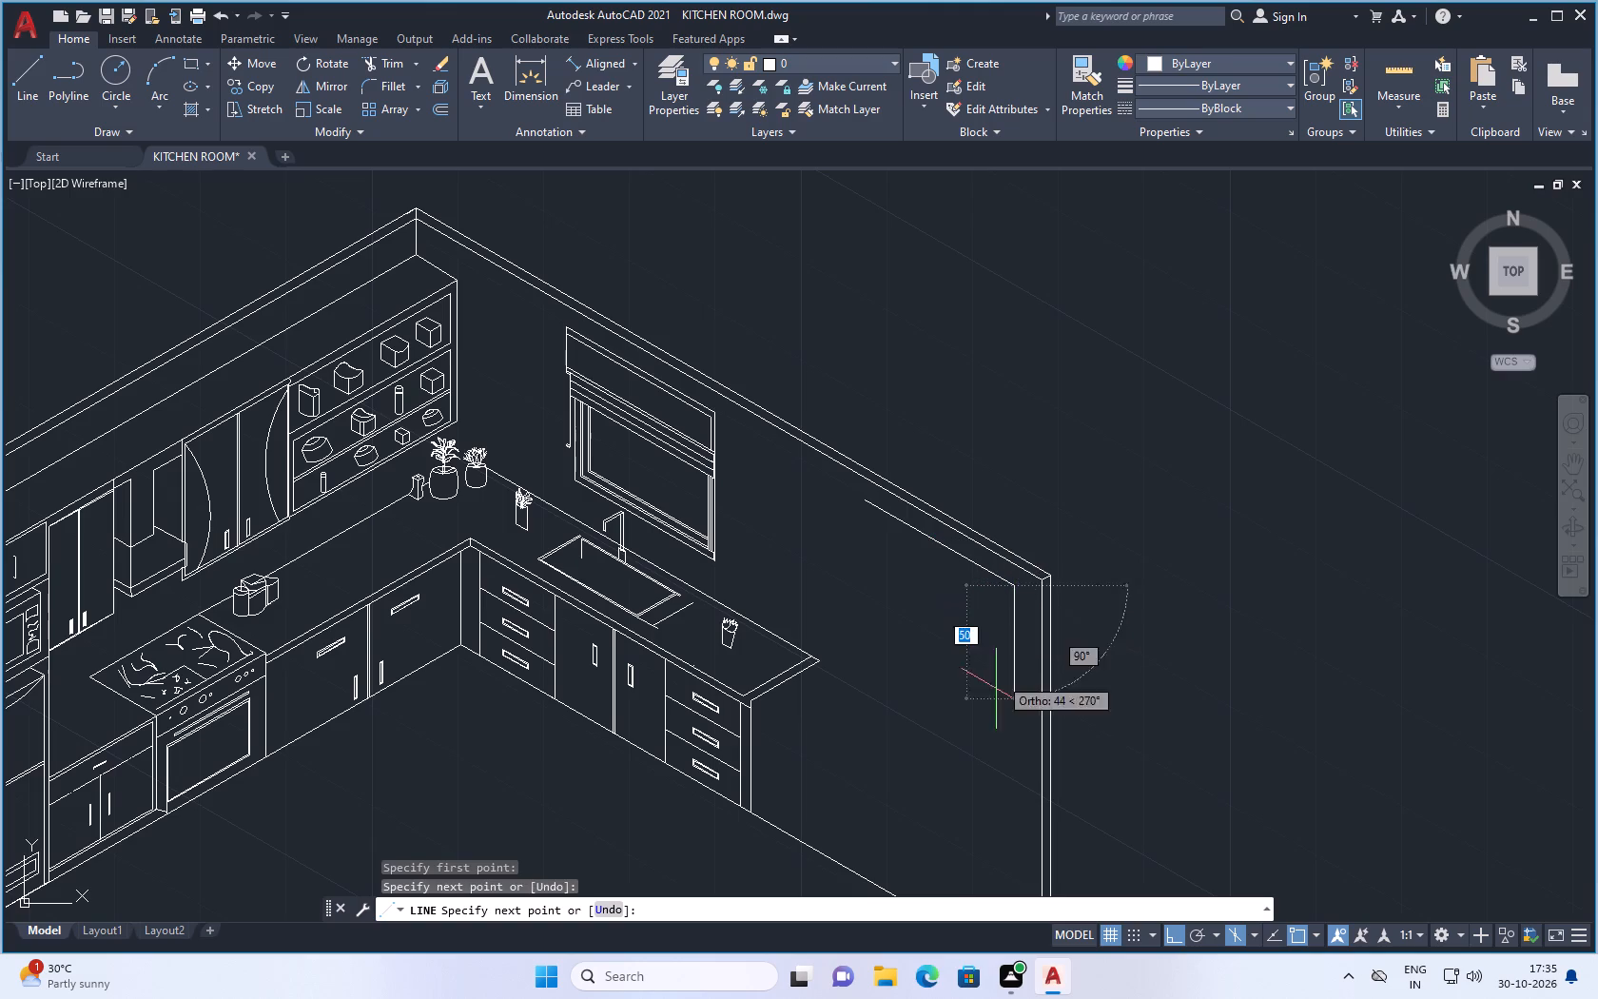
pyautogui.scroll(-2, 1004, 702)
pyautogui.scroll(1, 999, 804)
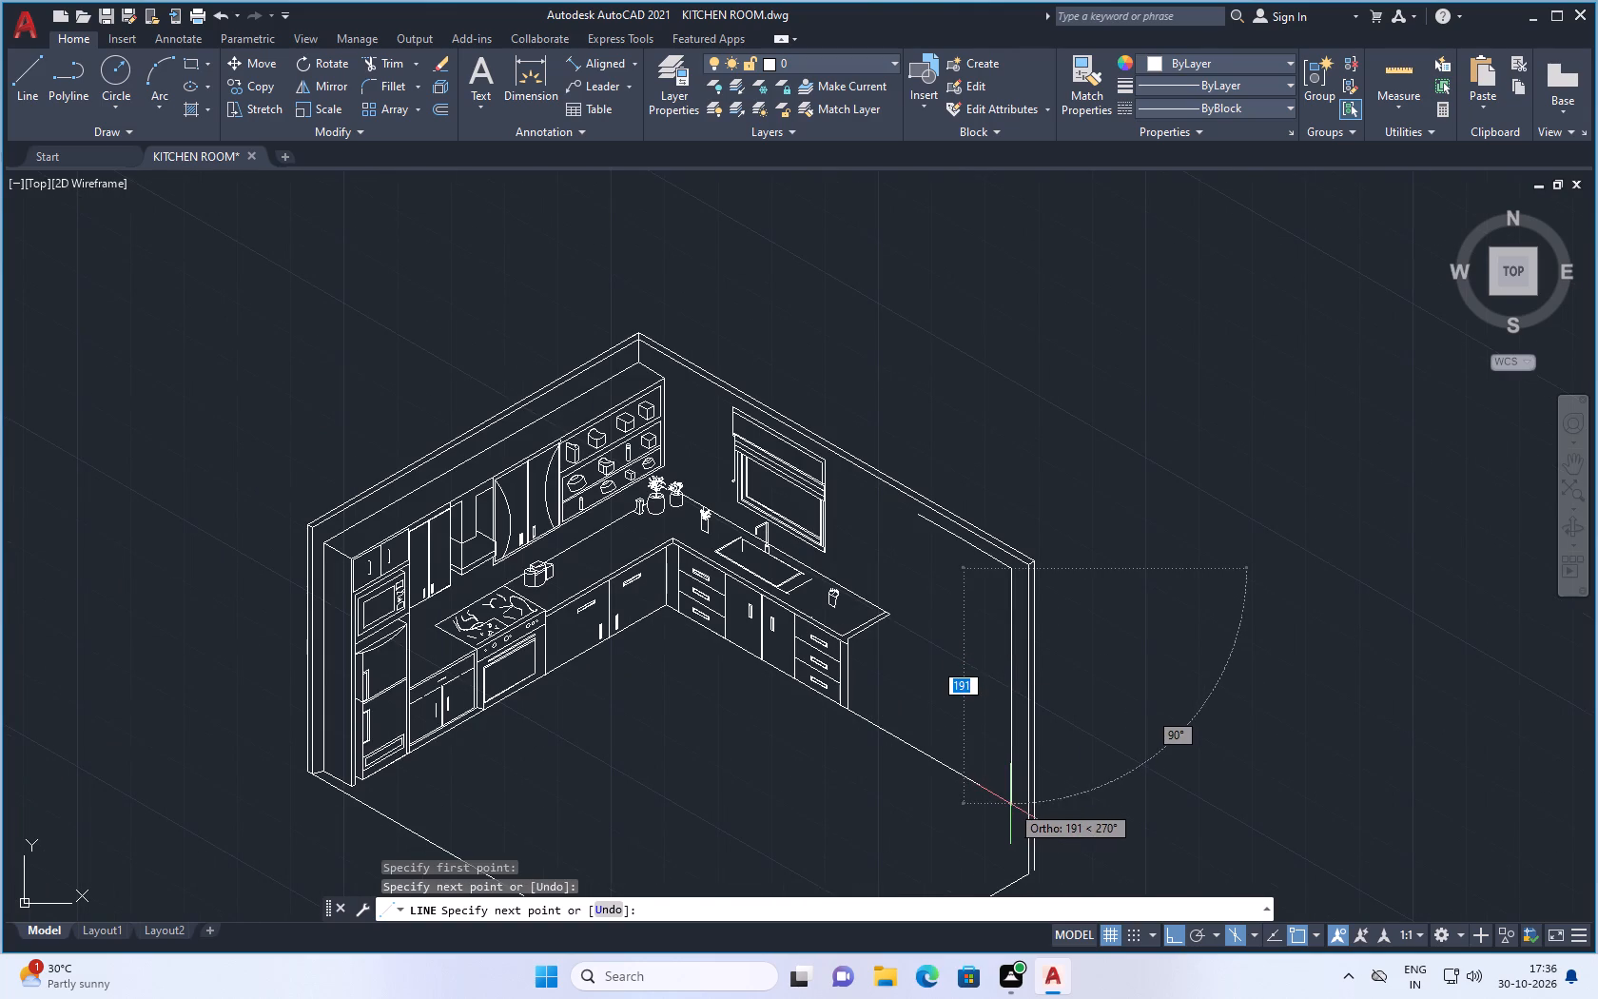
pyautogui.click(1013, 811)
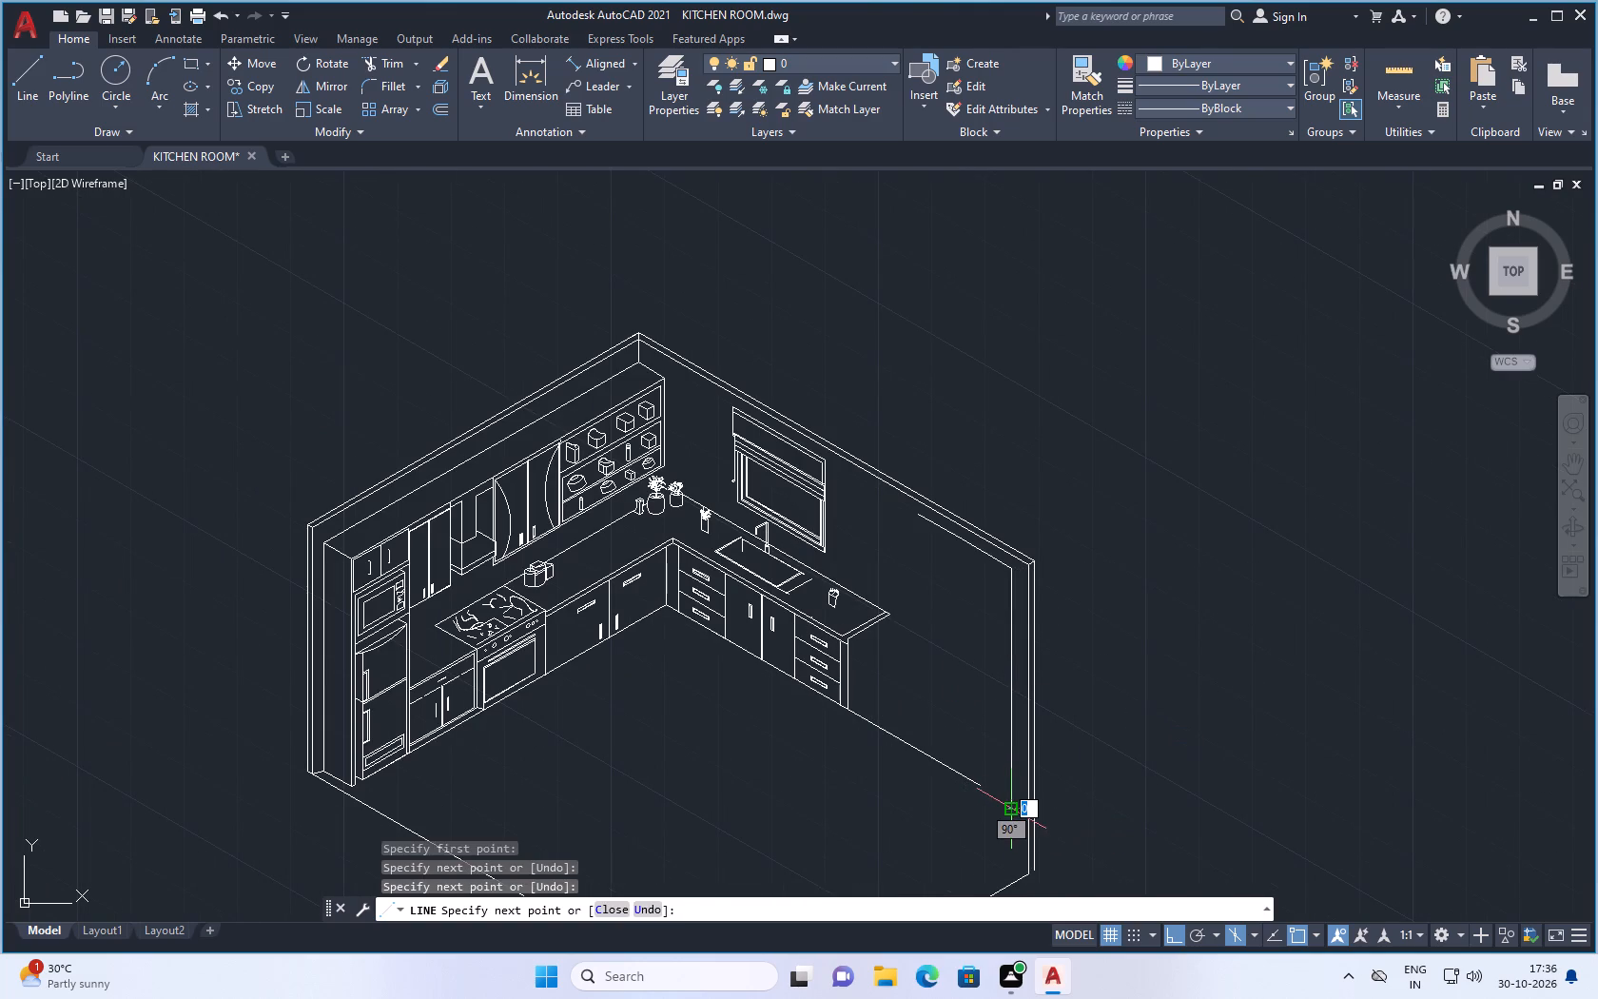
pyautogui.press('space')
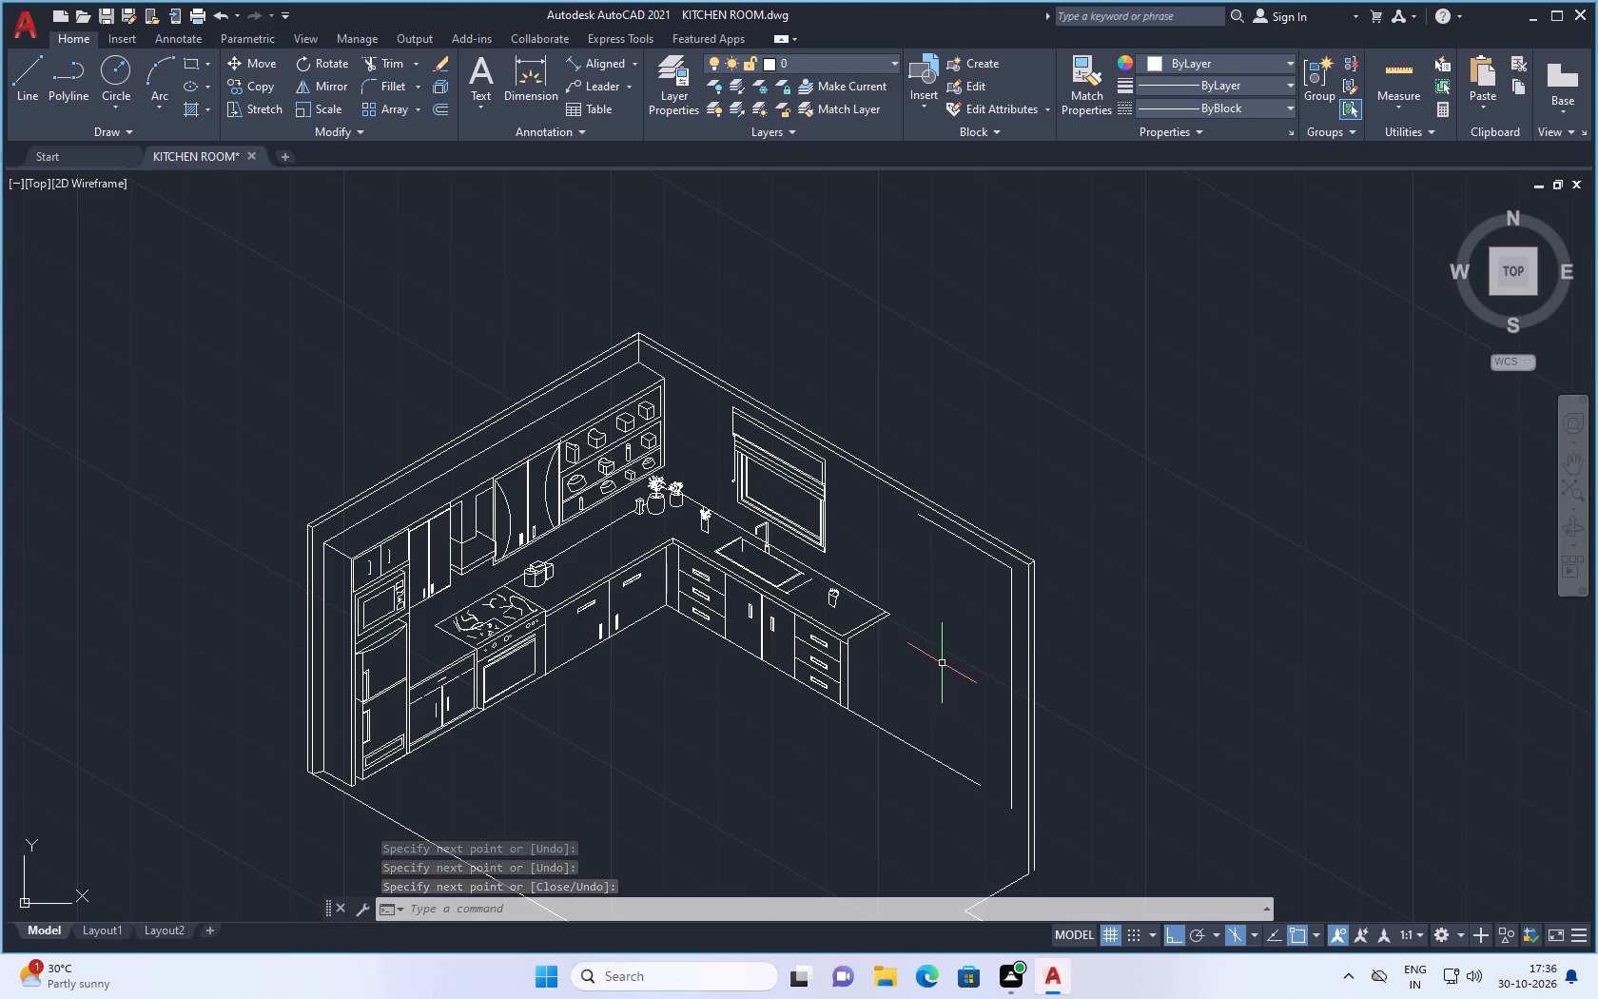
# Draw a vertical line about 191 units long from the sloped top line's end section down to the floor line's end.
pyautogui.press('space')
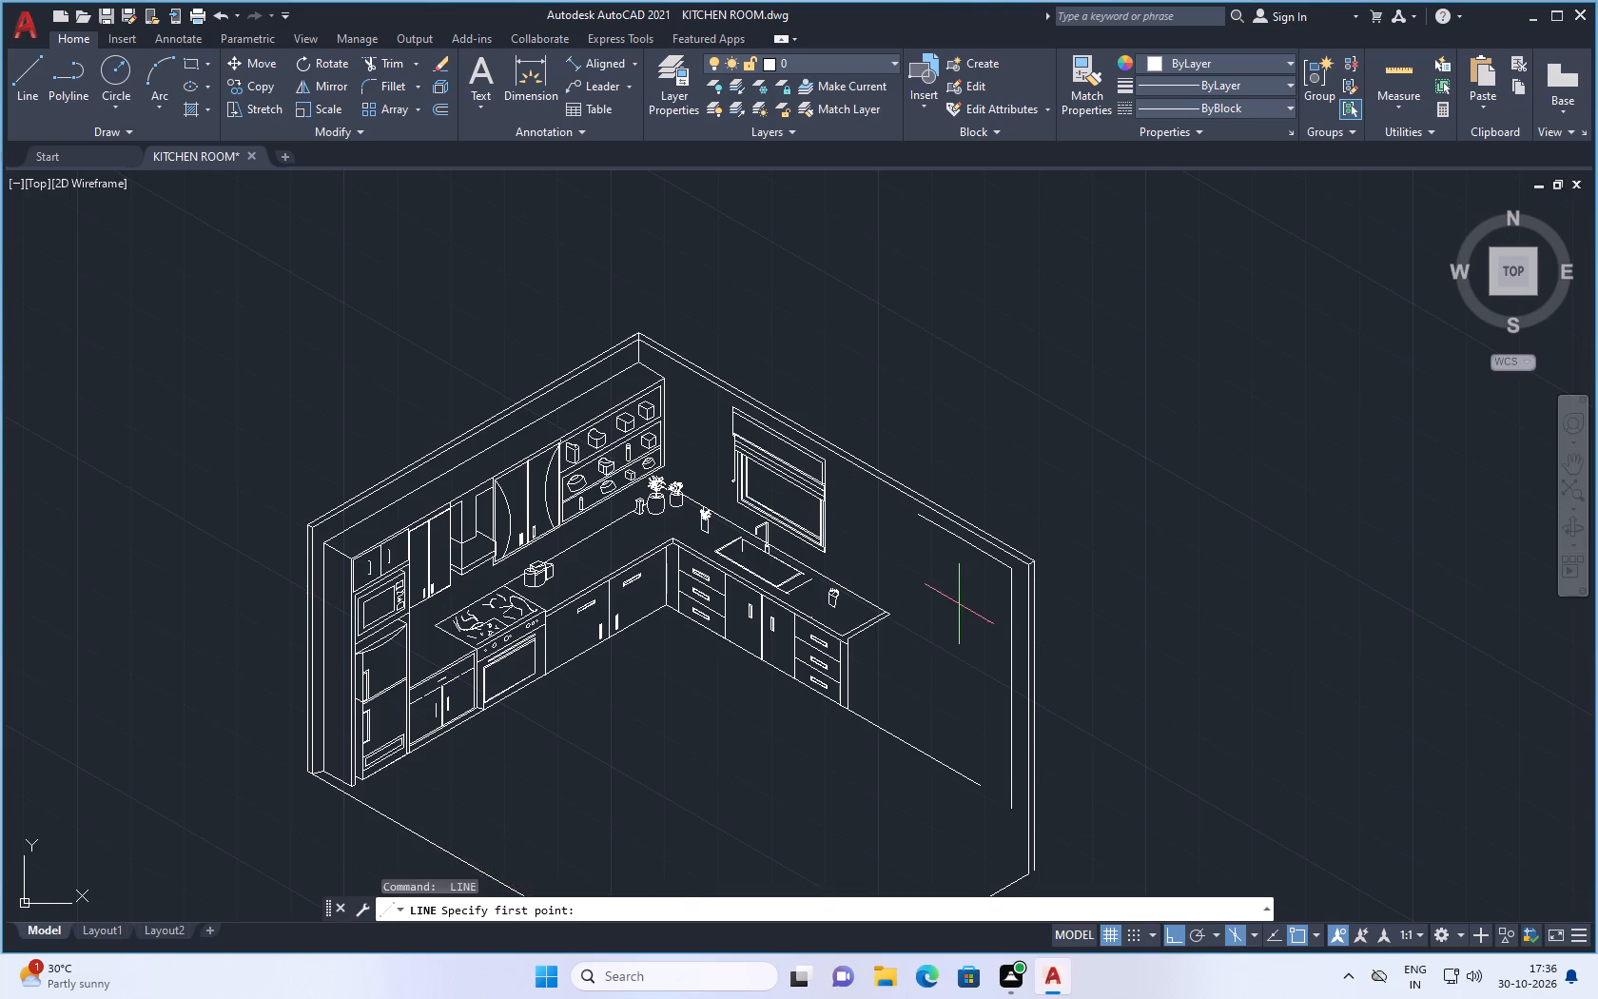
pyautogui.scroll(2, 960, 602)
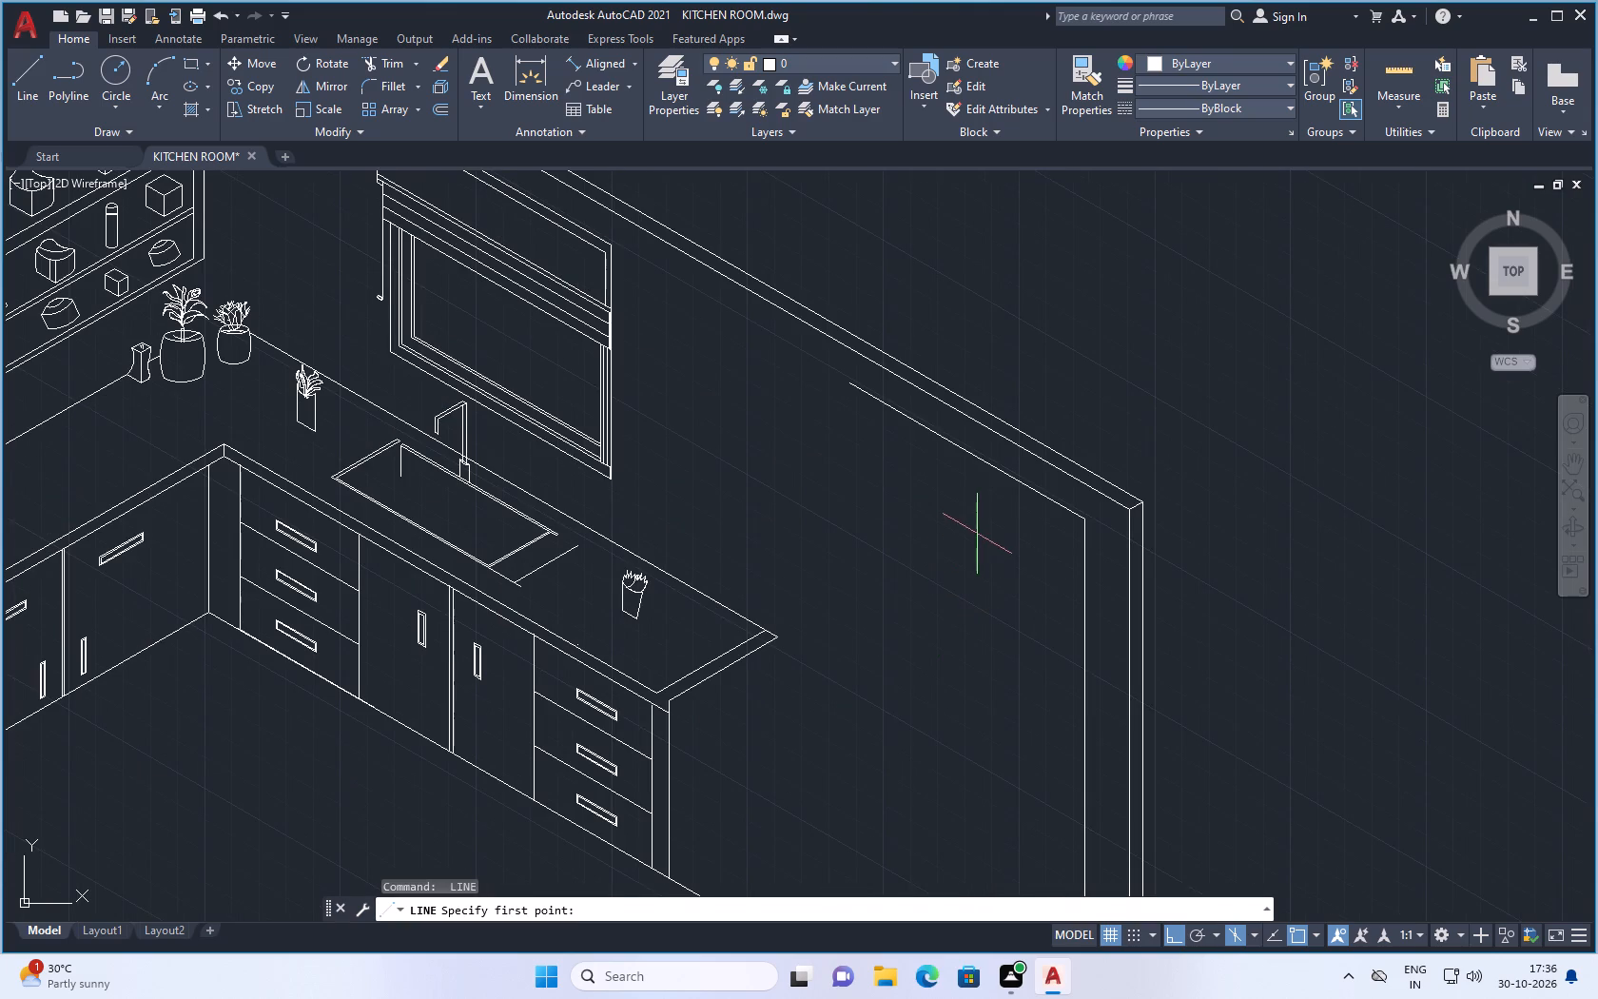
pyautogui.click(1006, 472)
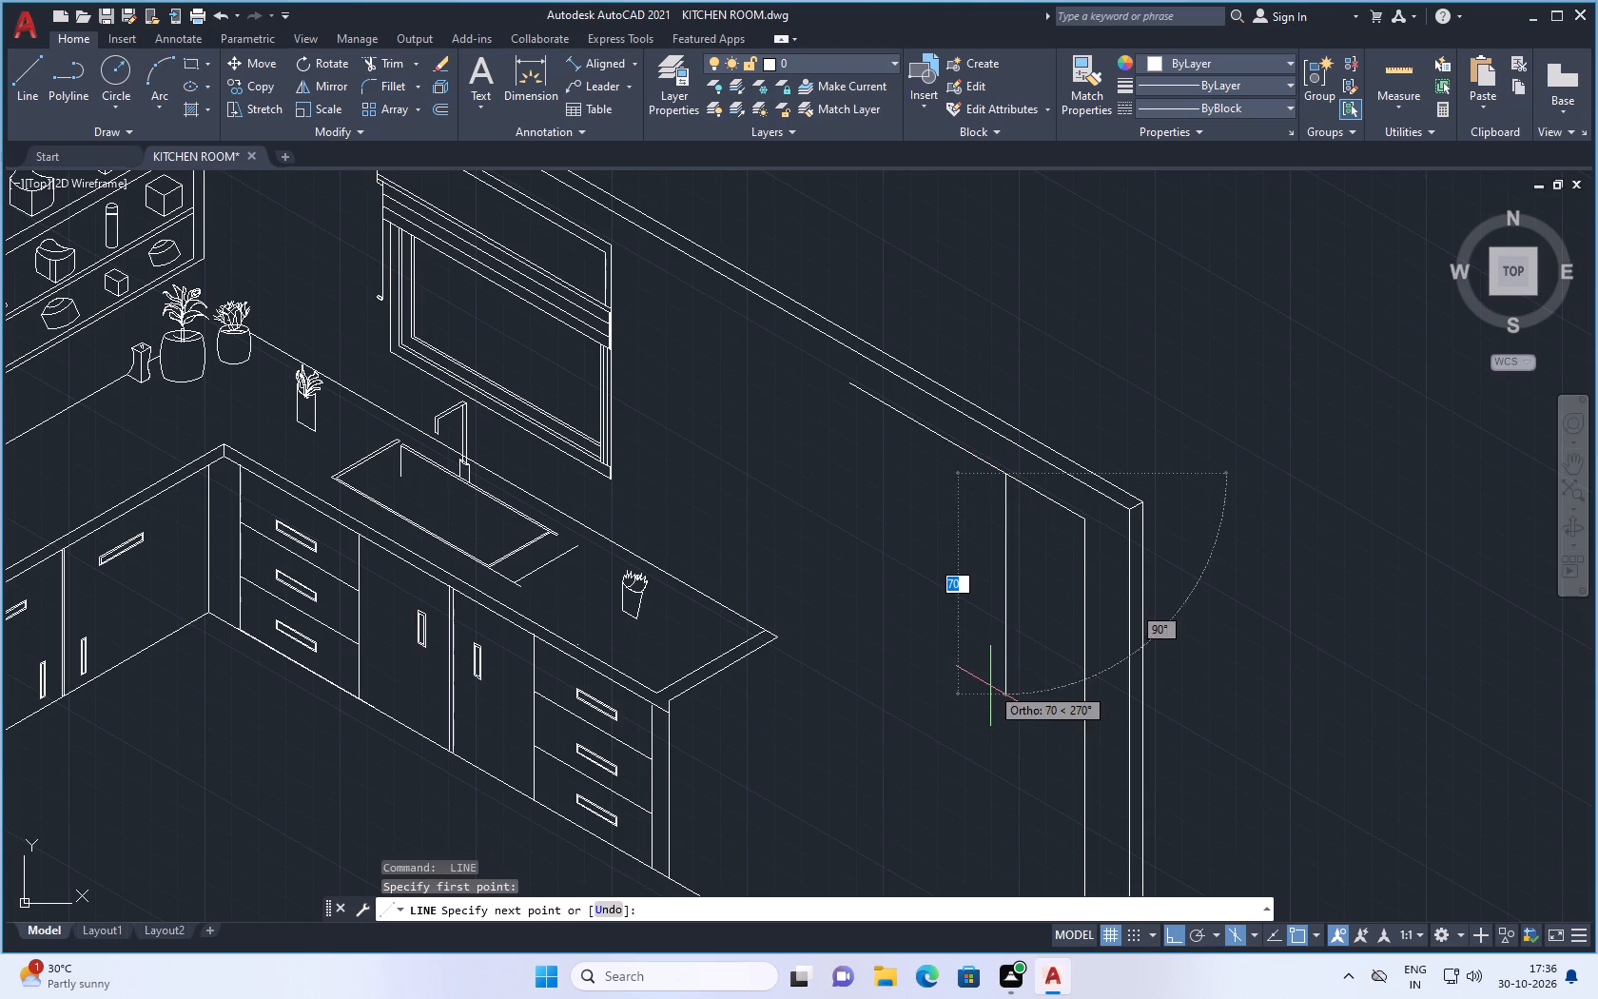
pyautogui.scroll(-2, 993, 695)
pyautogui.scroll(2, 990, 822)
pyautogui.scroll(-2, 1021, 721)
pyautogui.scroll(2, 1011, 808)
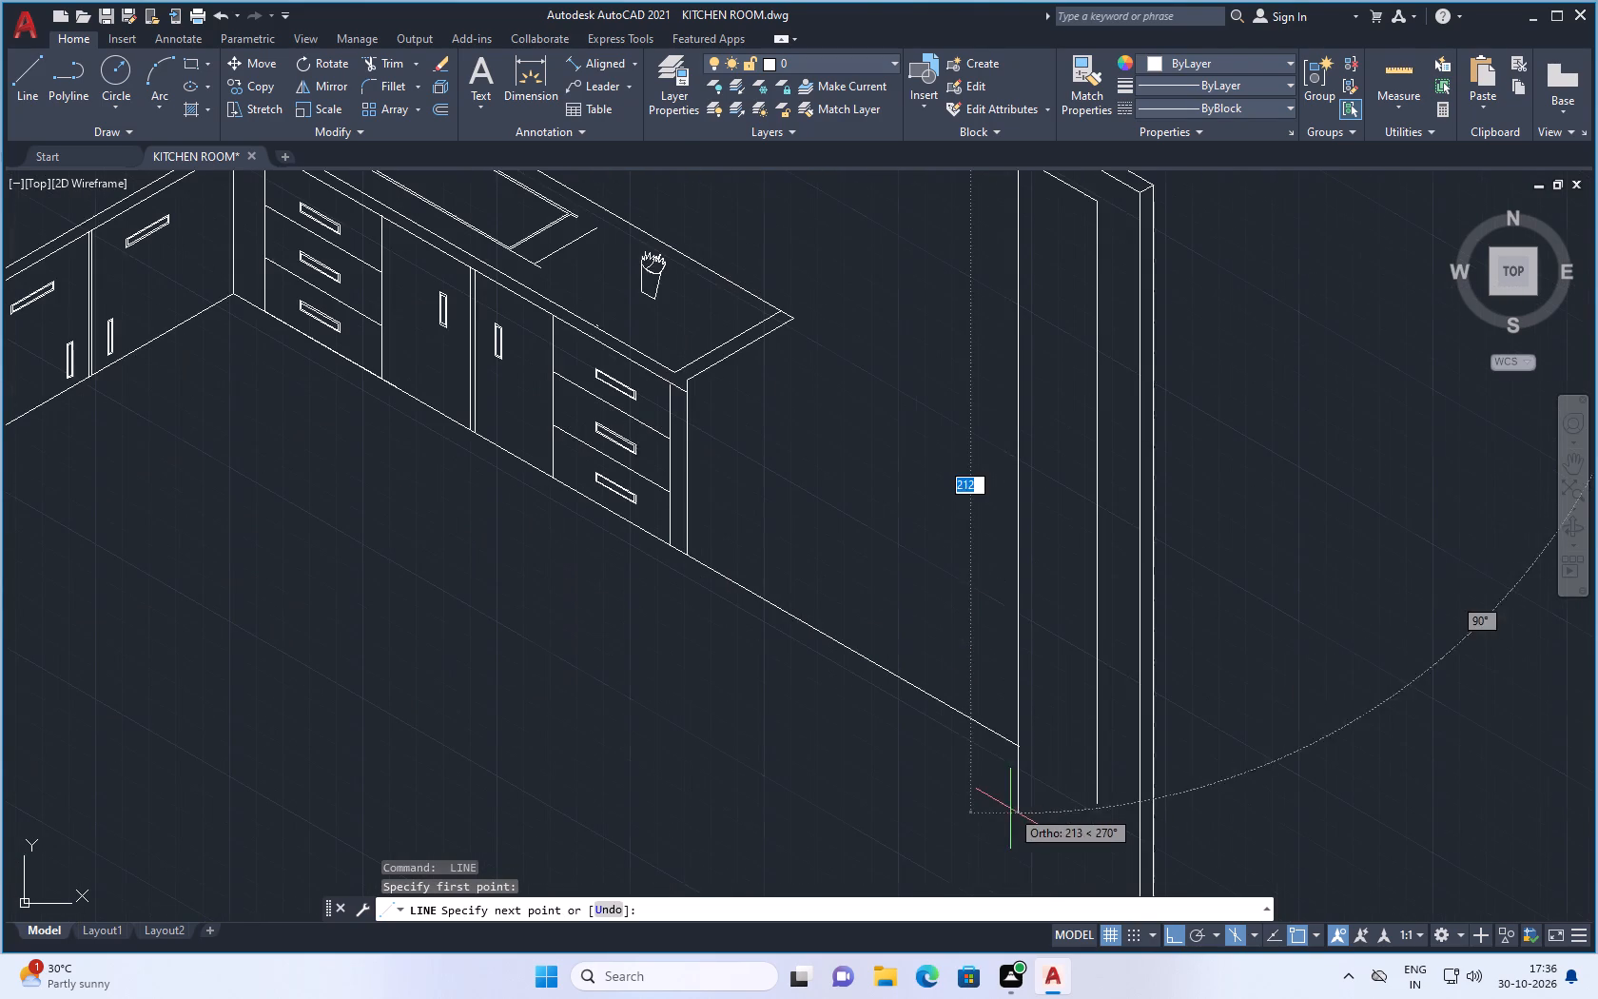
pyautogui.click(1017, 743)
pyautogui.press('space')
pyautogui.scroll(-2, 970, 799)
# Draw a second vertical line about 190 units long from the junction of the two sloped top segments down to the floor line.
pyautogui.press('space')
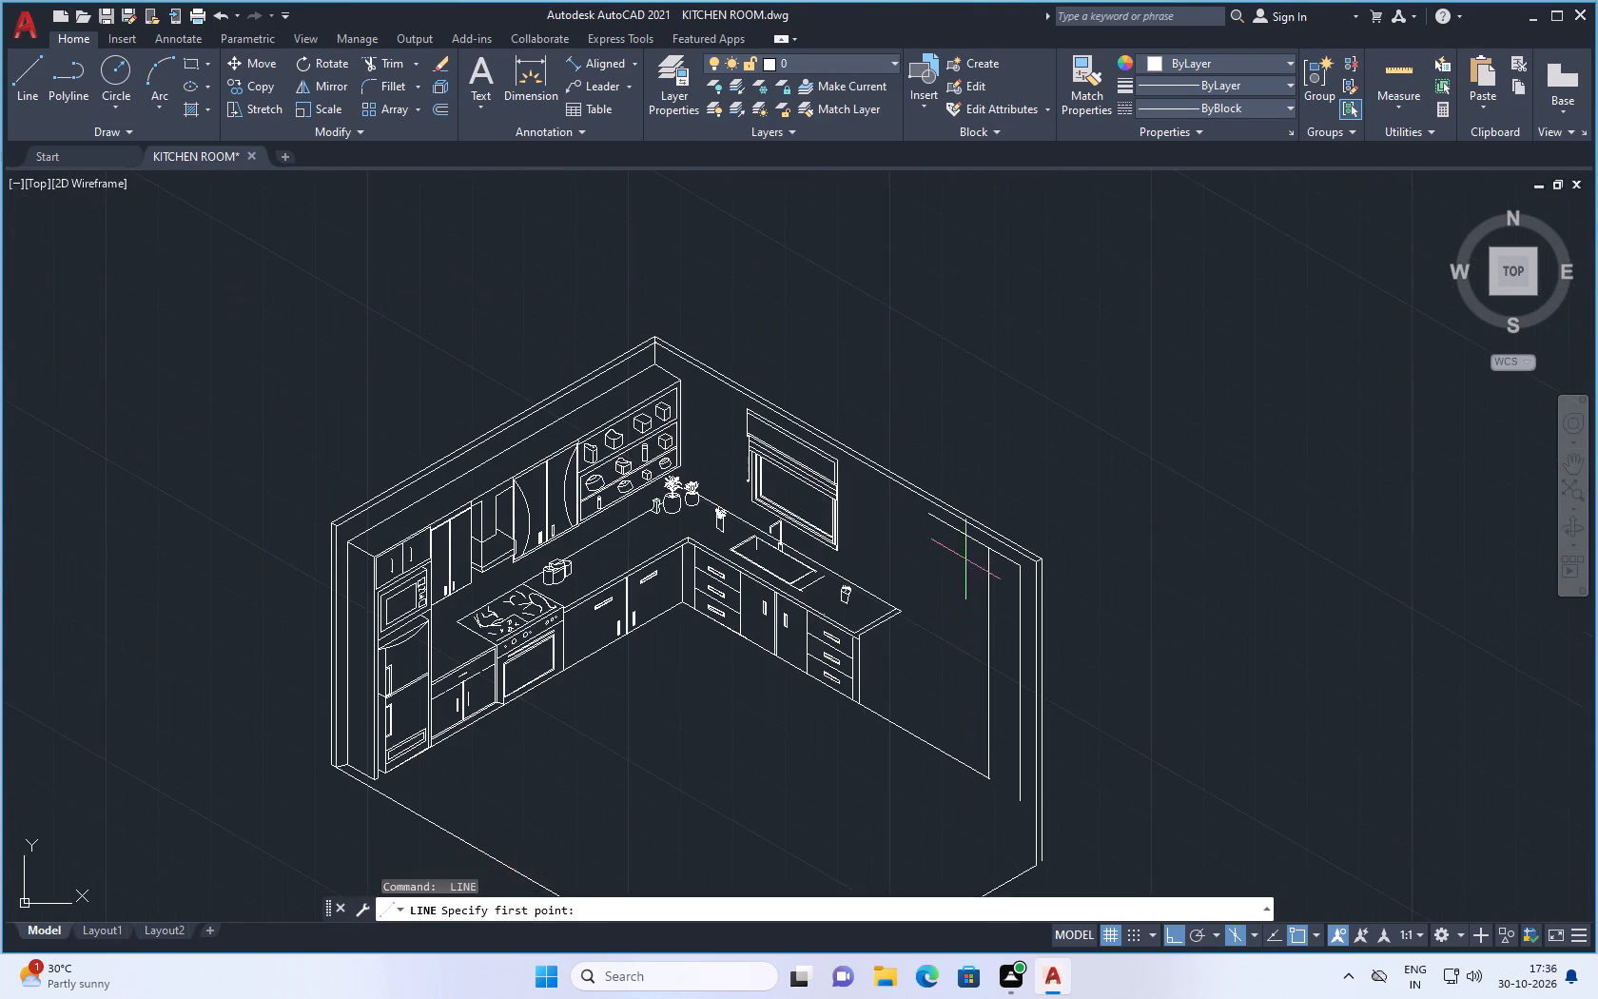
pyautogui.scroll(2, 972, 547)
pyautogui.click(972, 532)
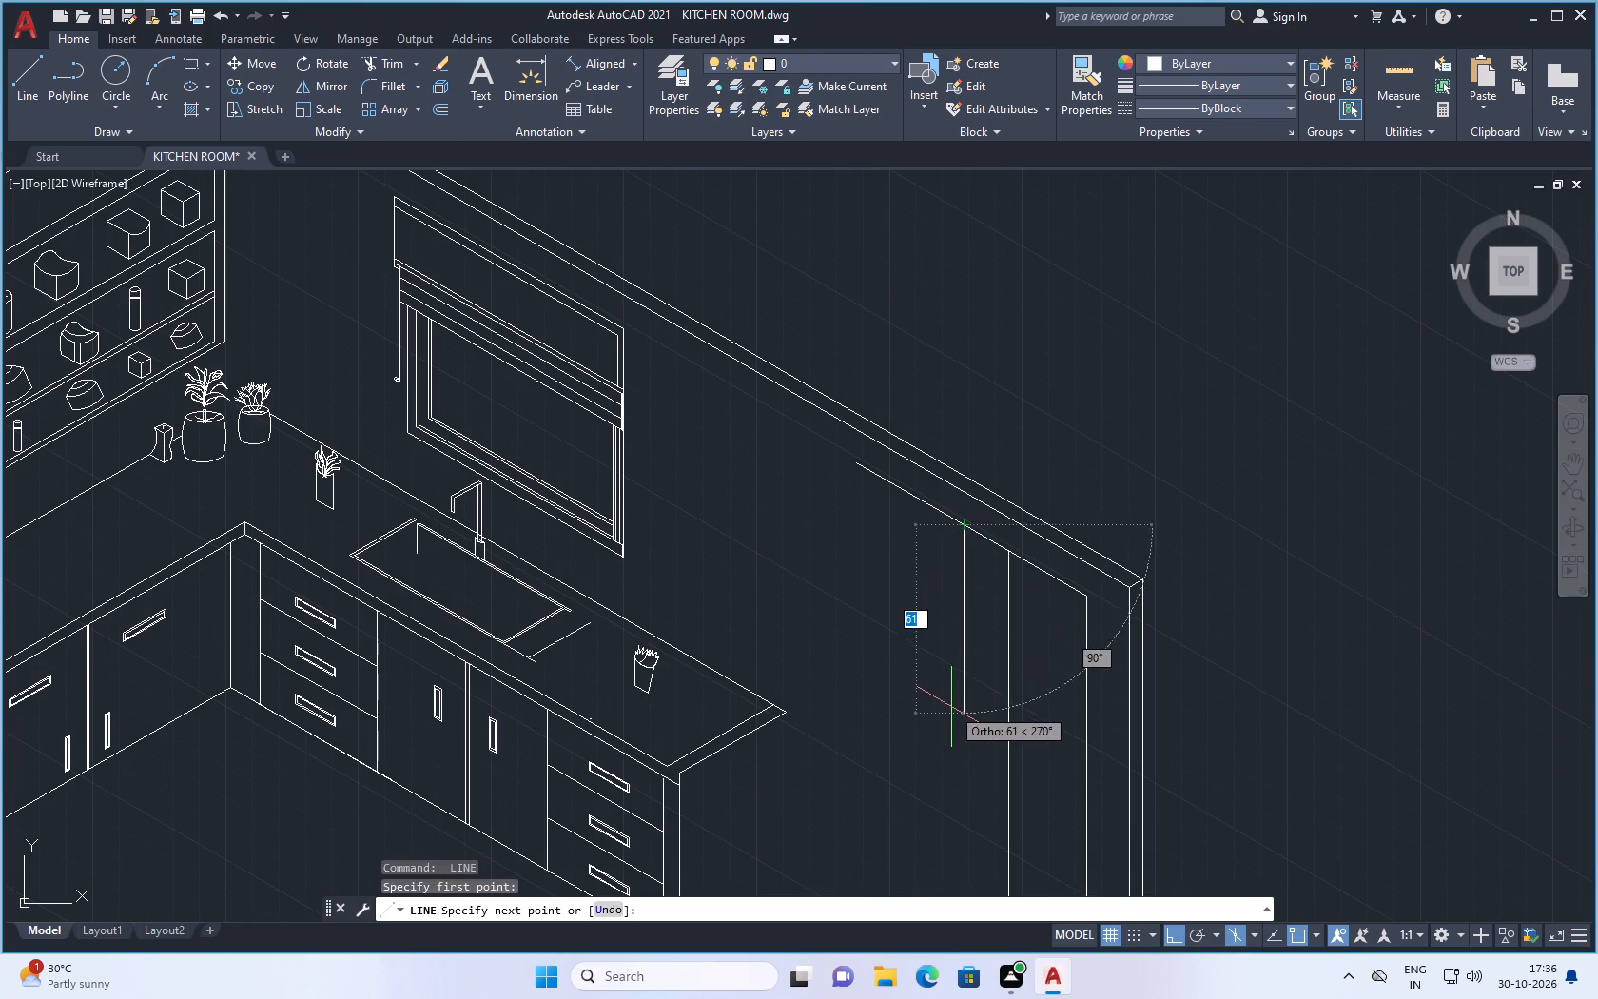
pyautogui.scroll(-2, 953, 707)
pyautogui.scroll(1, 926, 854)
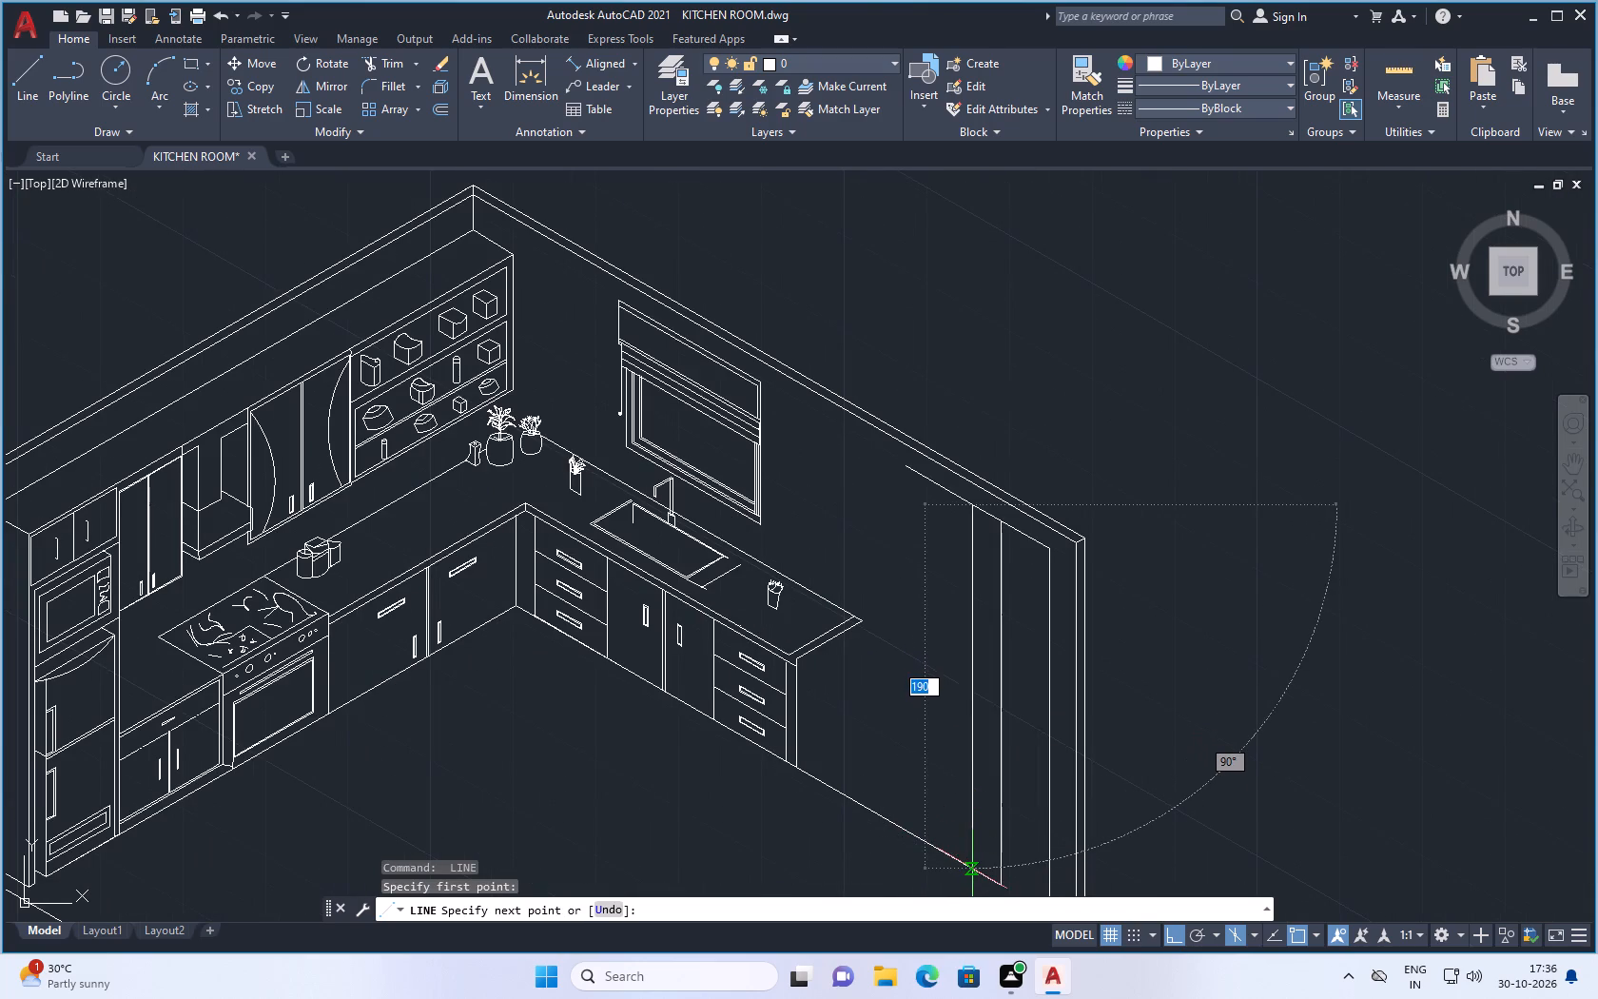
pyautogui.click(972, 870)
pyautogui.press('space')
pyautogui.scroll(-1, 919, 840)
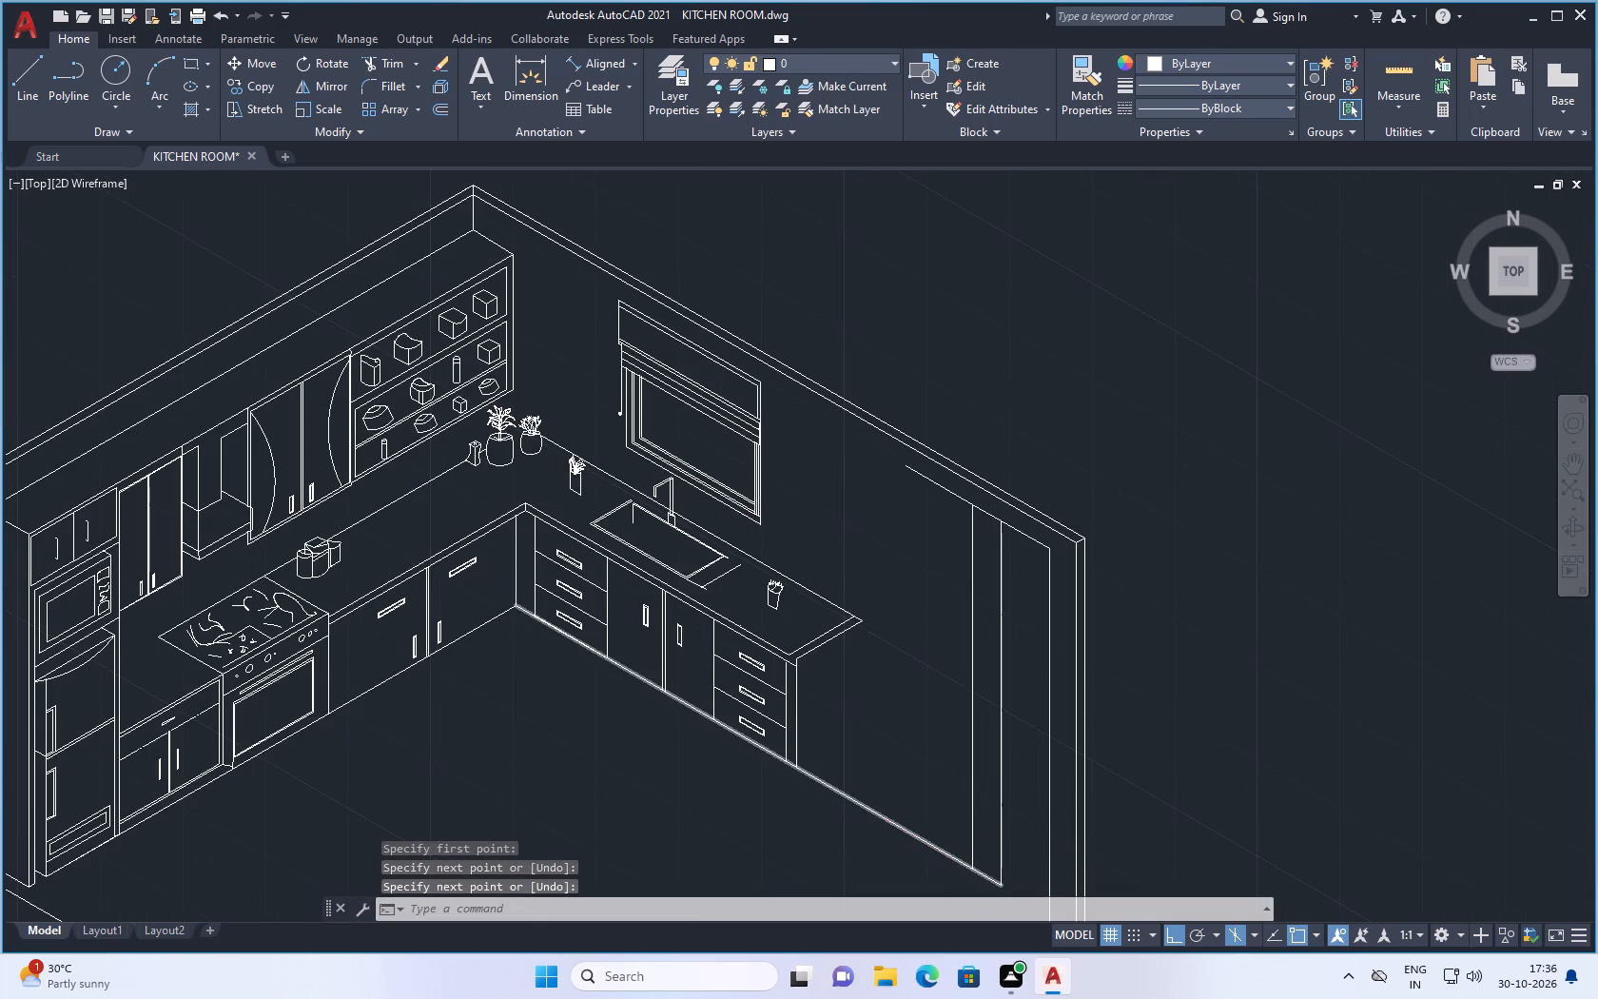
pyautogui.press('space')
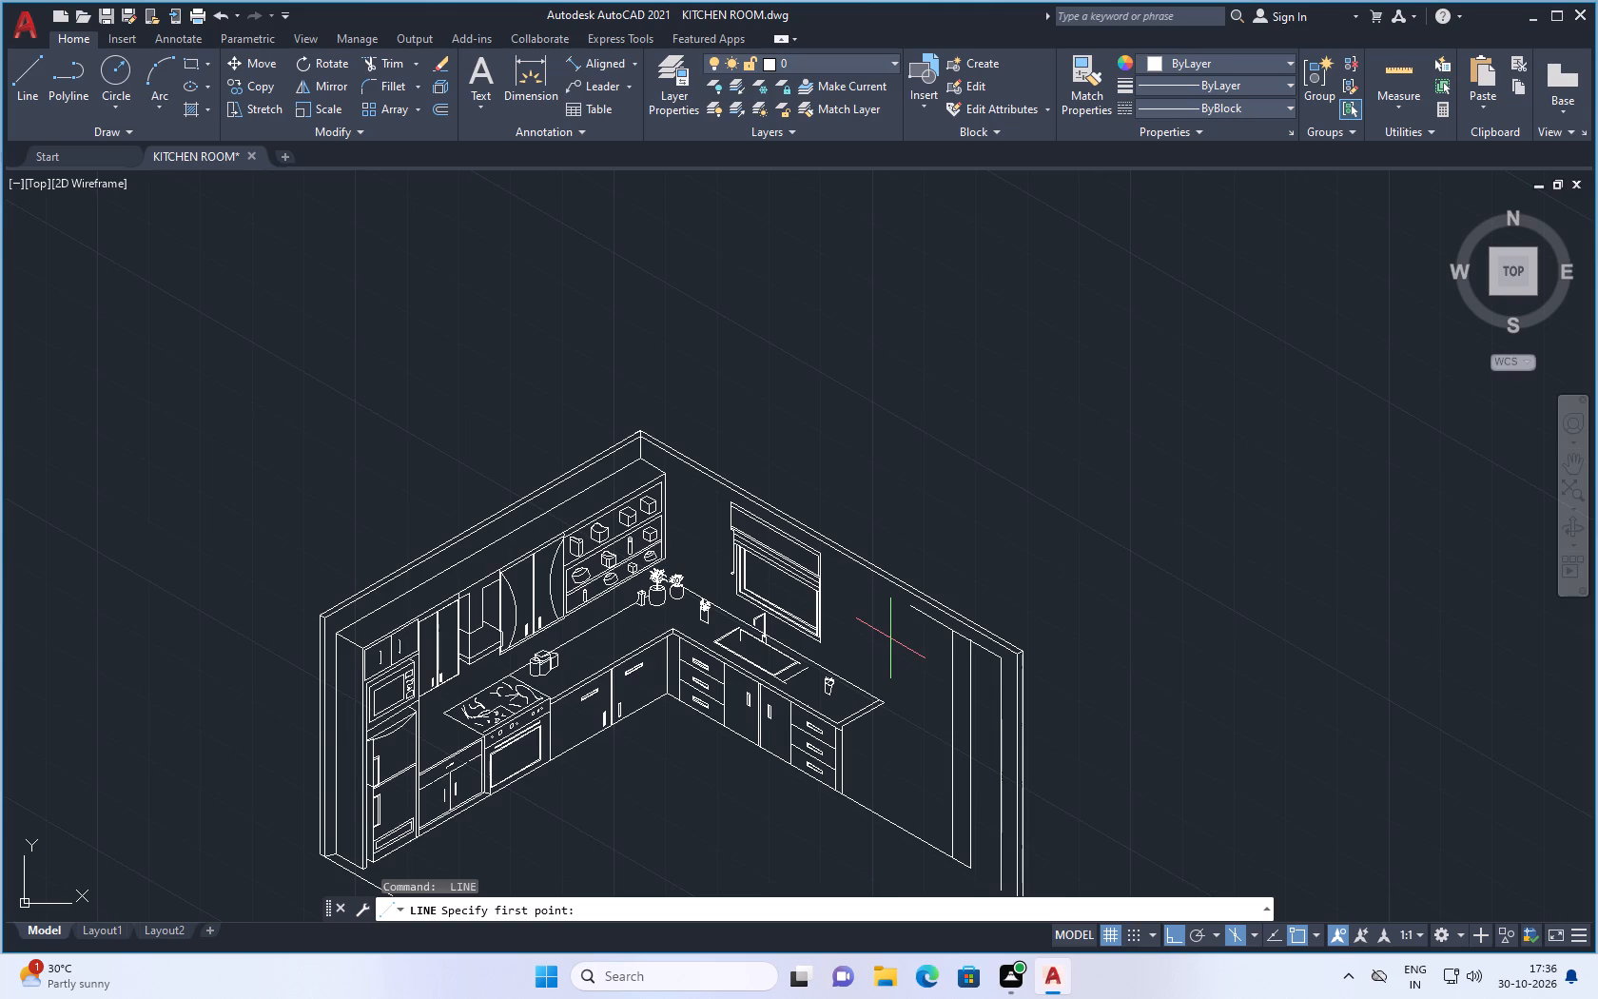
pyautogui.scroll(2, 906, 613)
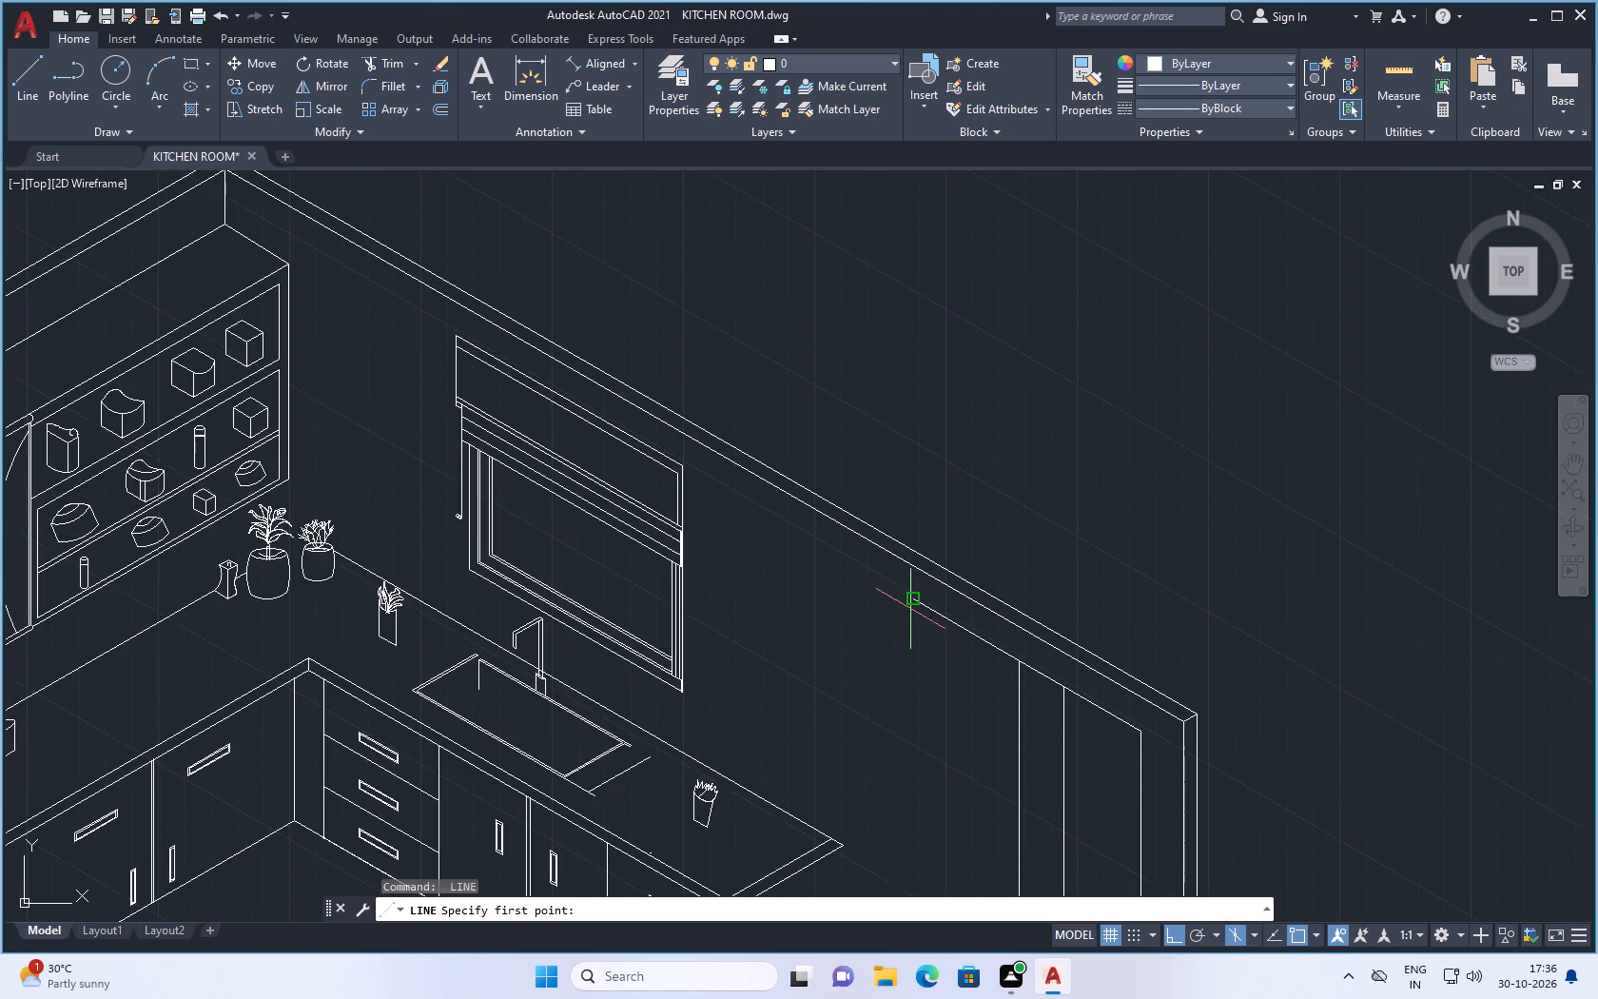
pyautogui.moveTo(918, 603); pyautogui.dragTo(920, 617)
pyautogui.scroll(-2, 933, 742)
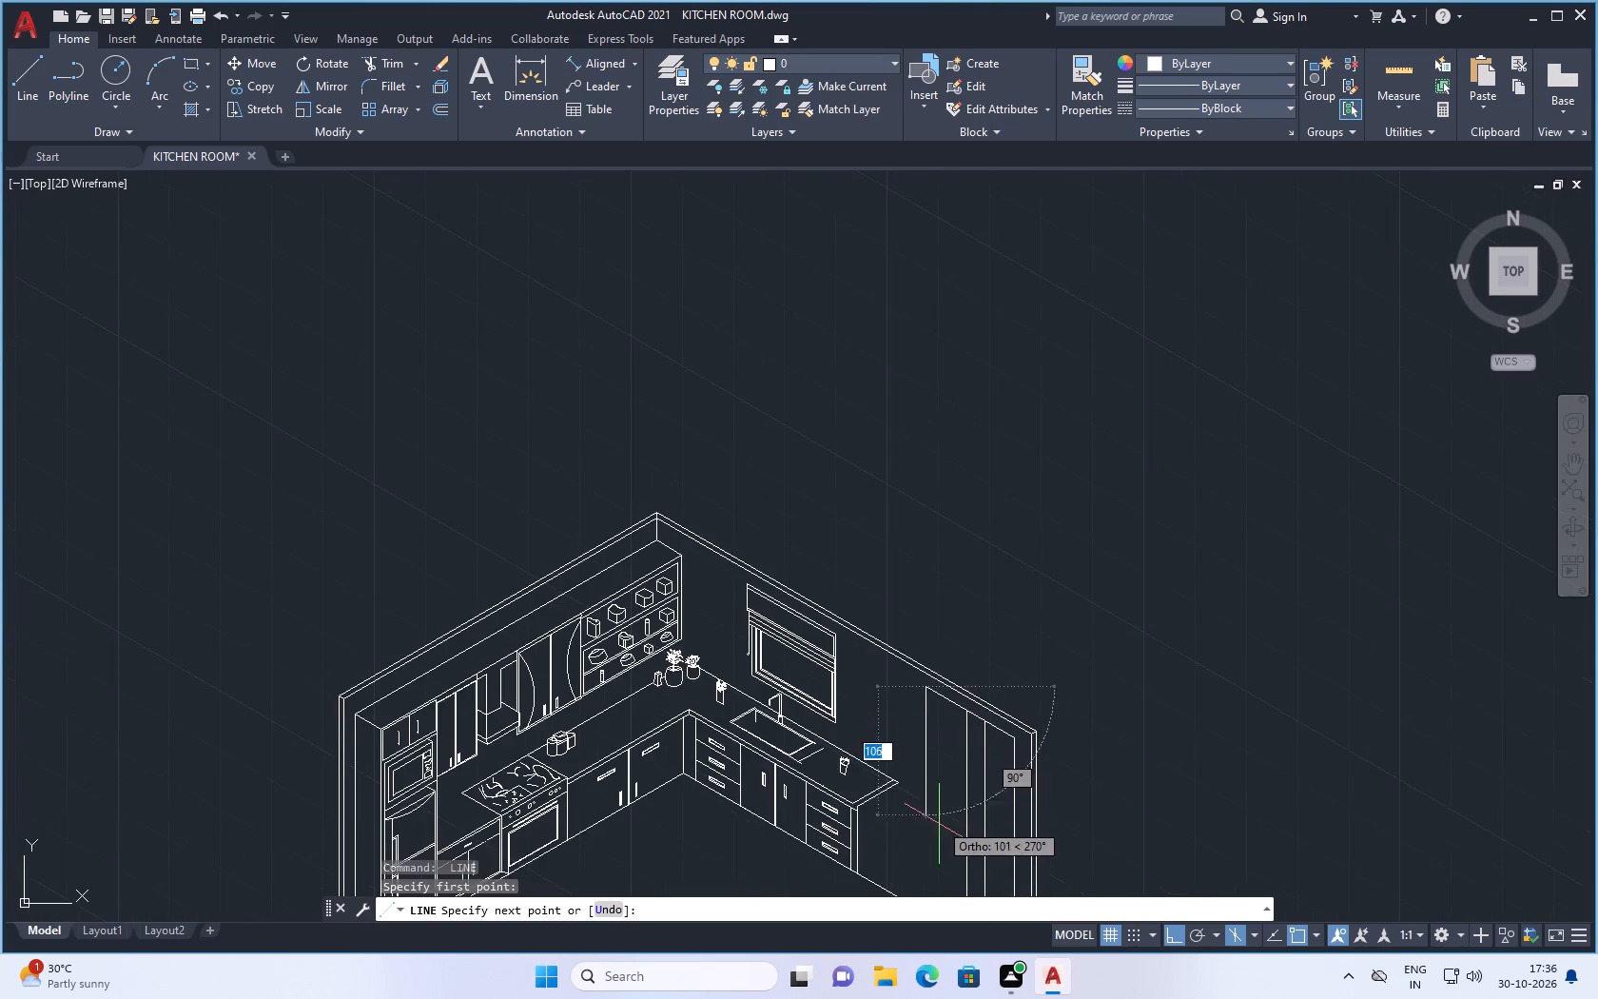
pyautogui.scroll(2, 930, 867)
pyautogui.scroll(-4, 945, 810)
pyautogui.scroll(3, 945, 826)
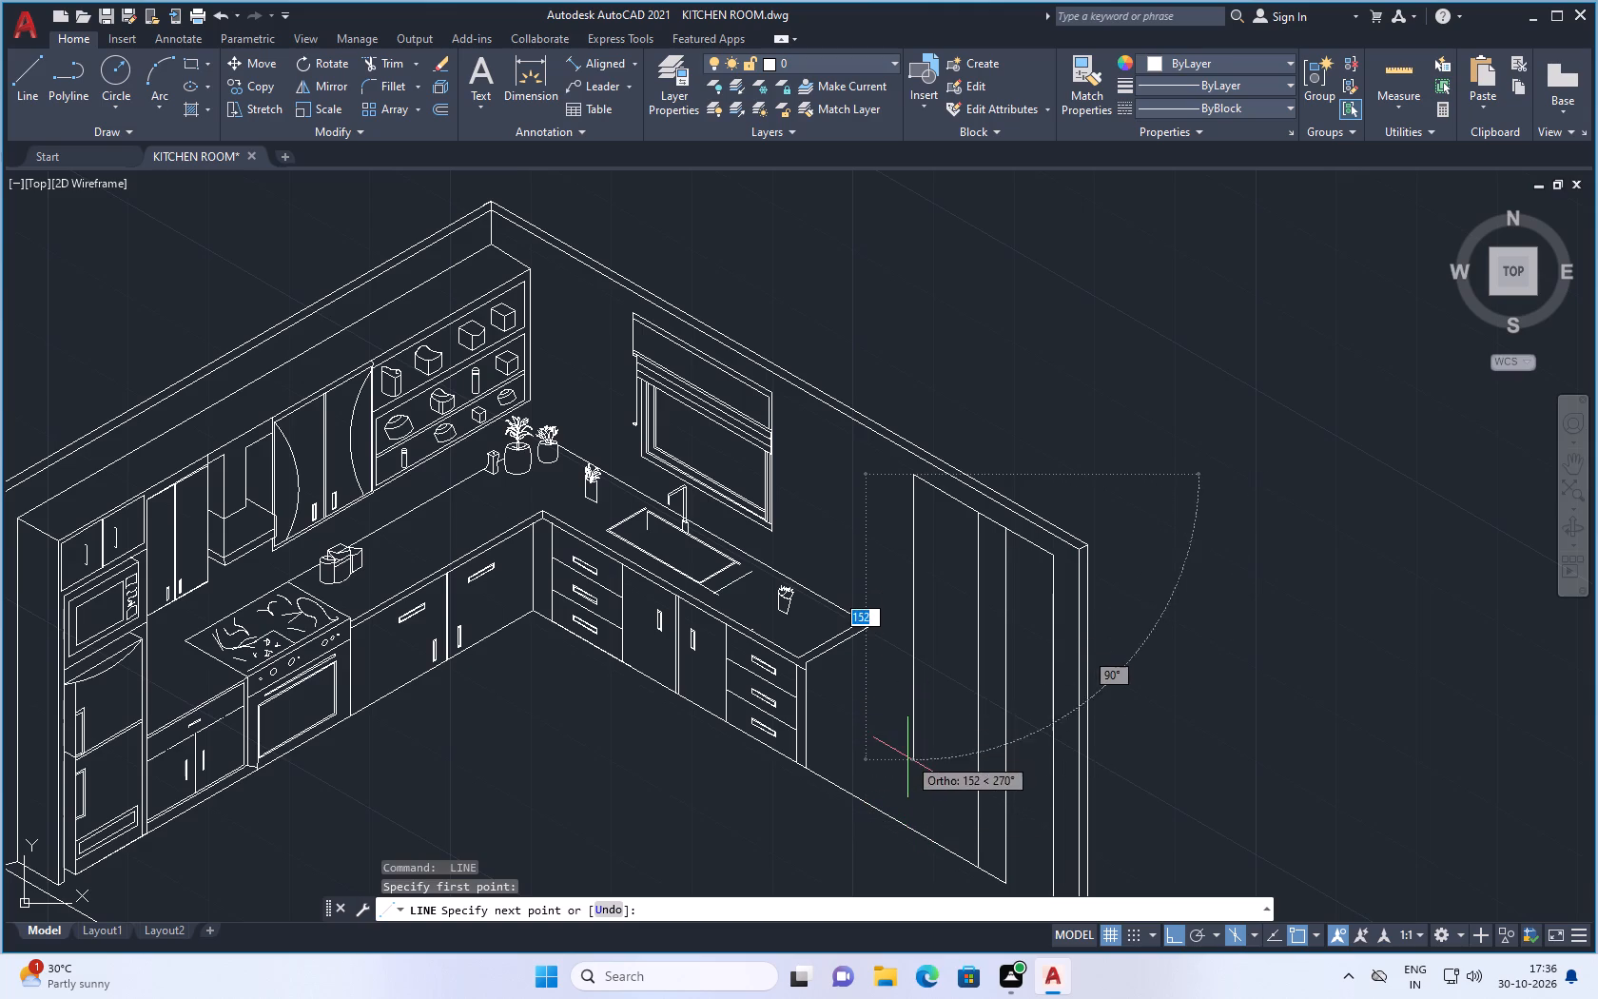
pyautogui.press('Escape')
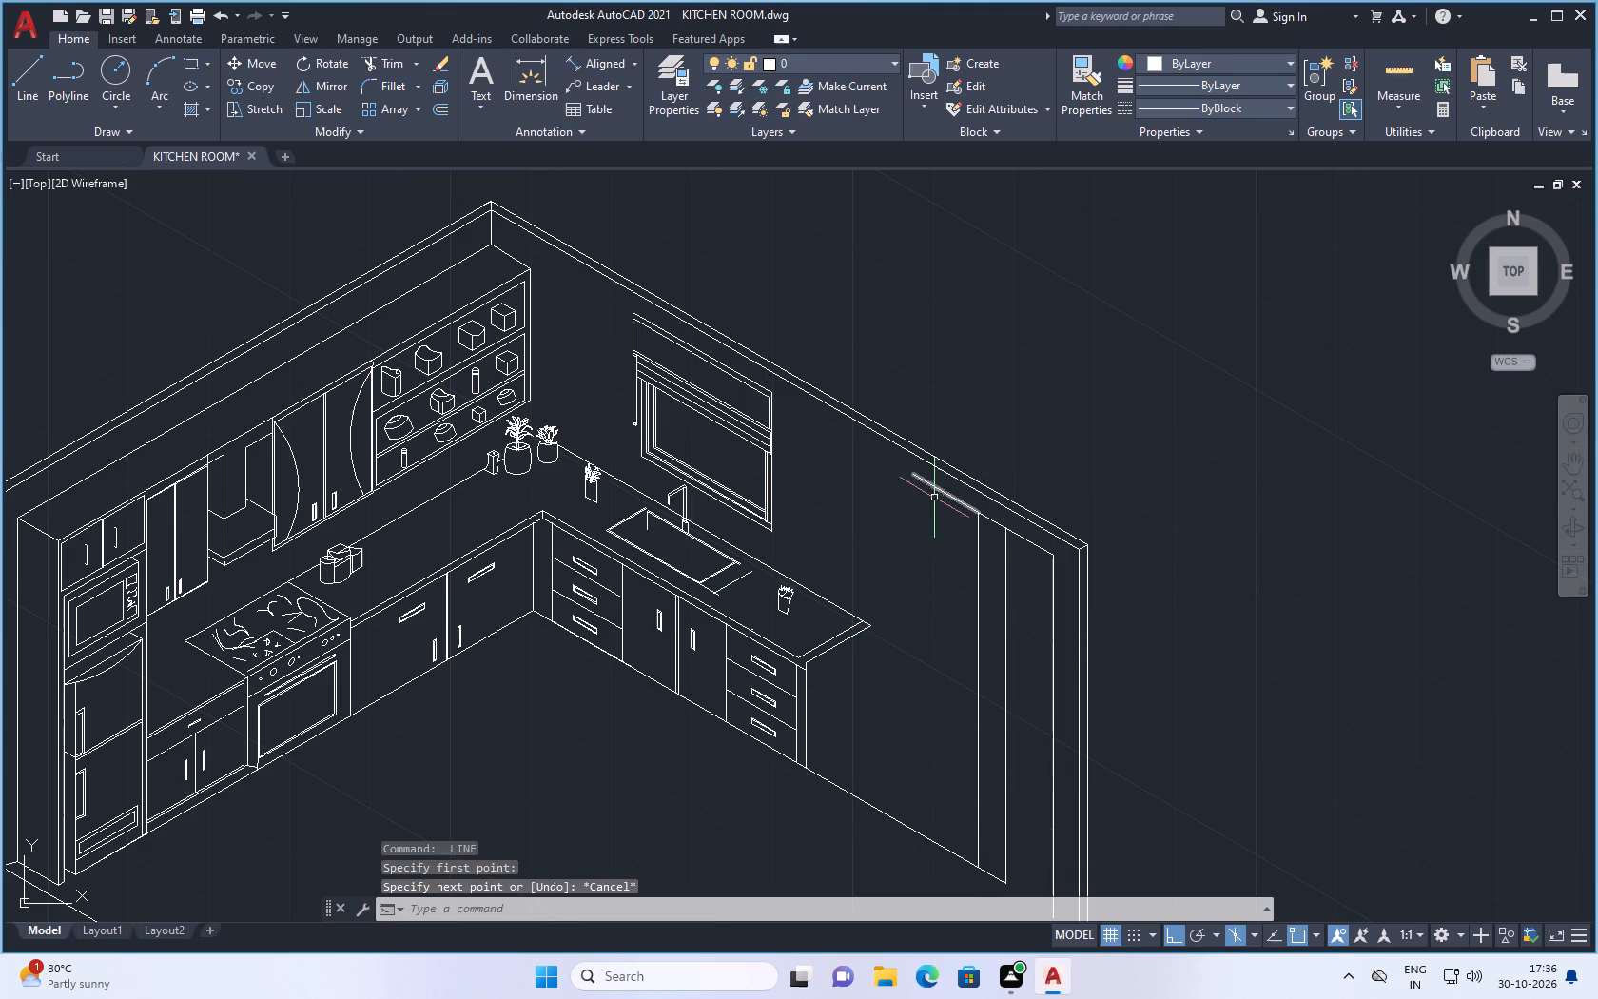
# Erase the three vertical lines and the lower sloped top segment beside the wall's end, keeping the short upper segment.
pyautogui.scroll(2, 995, 522)
pyautogui.click(1020, 514)
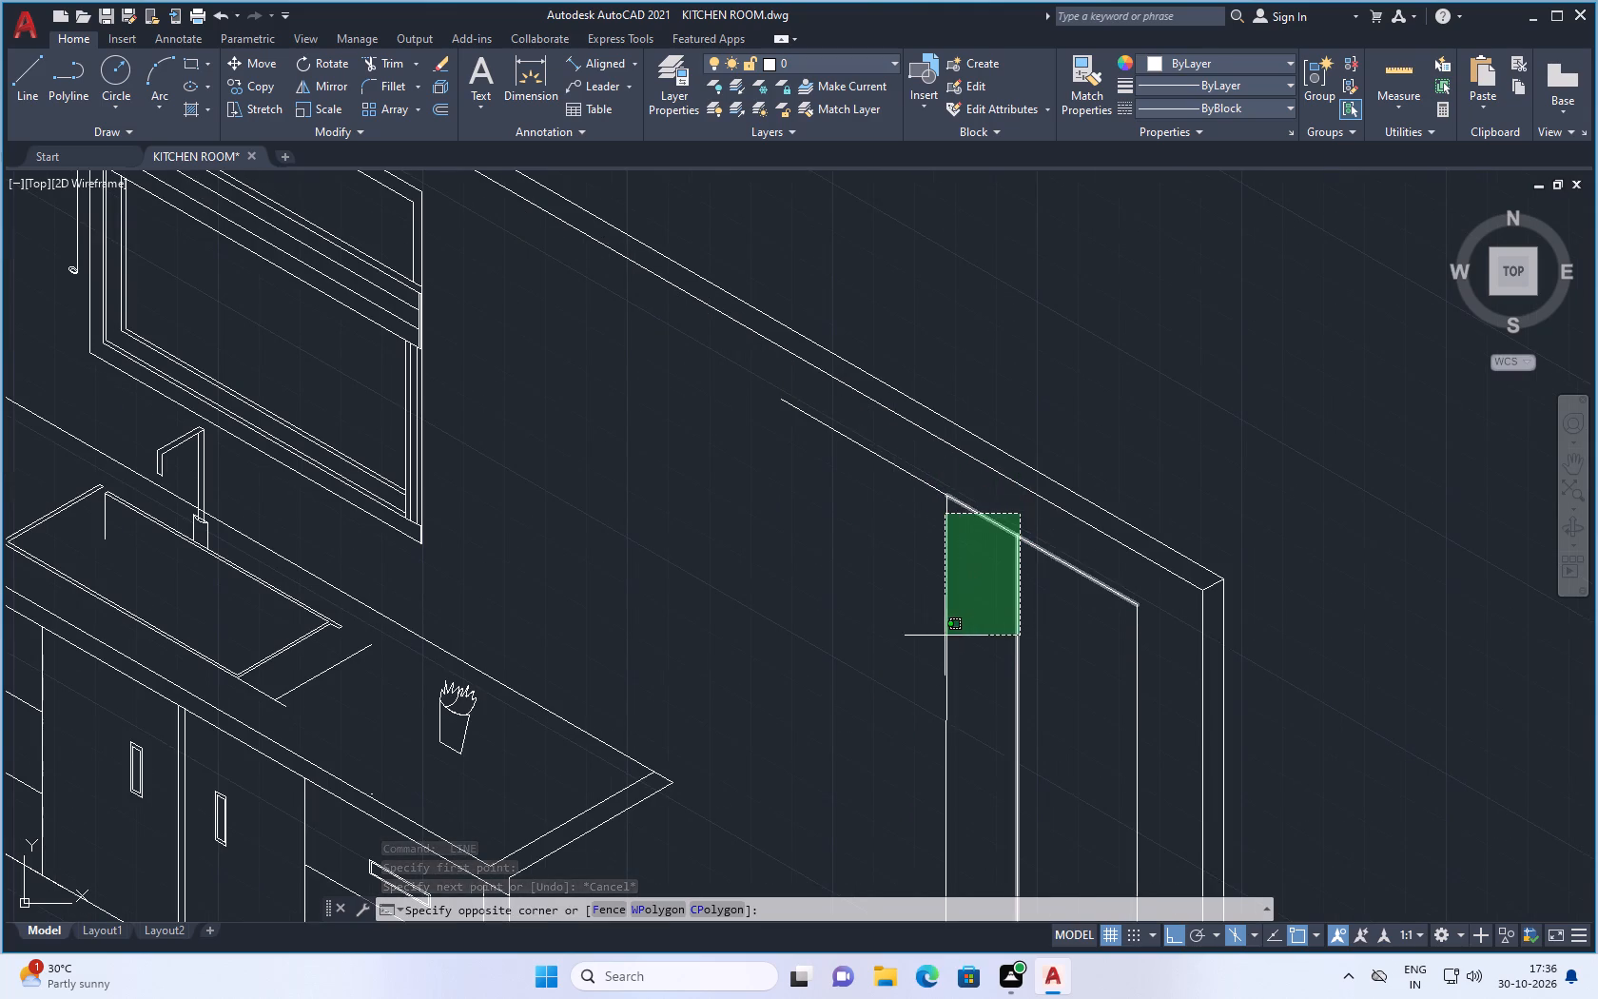
pyautogui.click(927, 654)
pyautogui.click(1144, 664)
pyautogui.click(1054, 707)
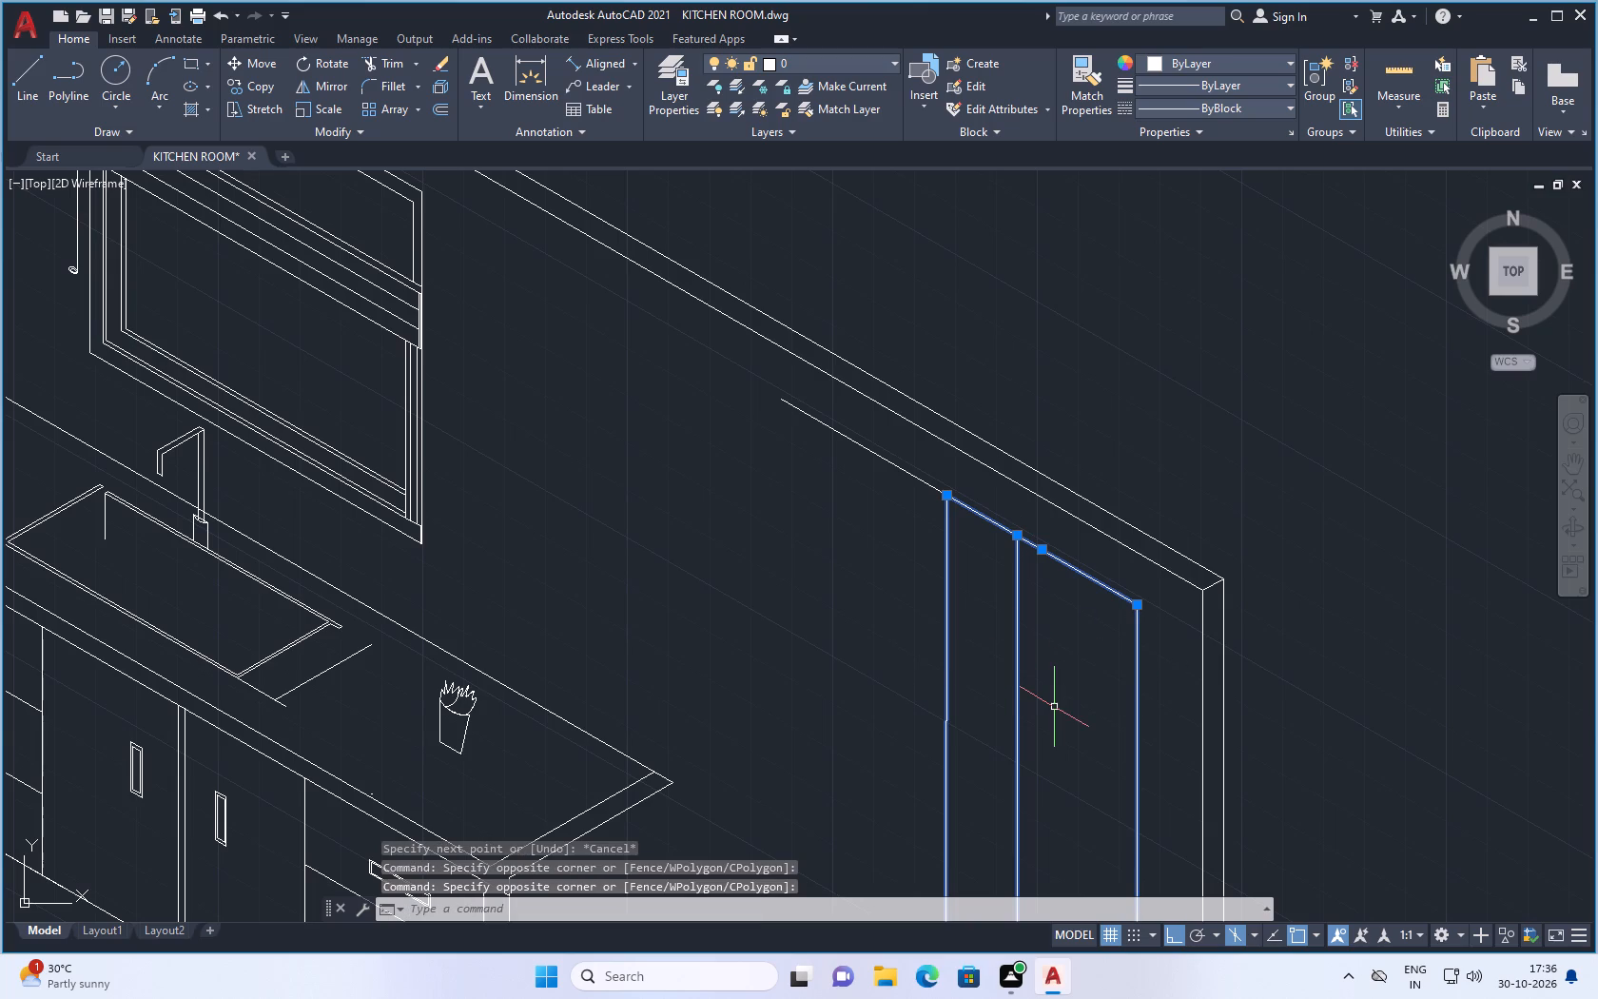
pyautogui.press('Delete')
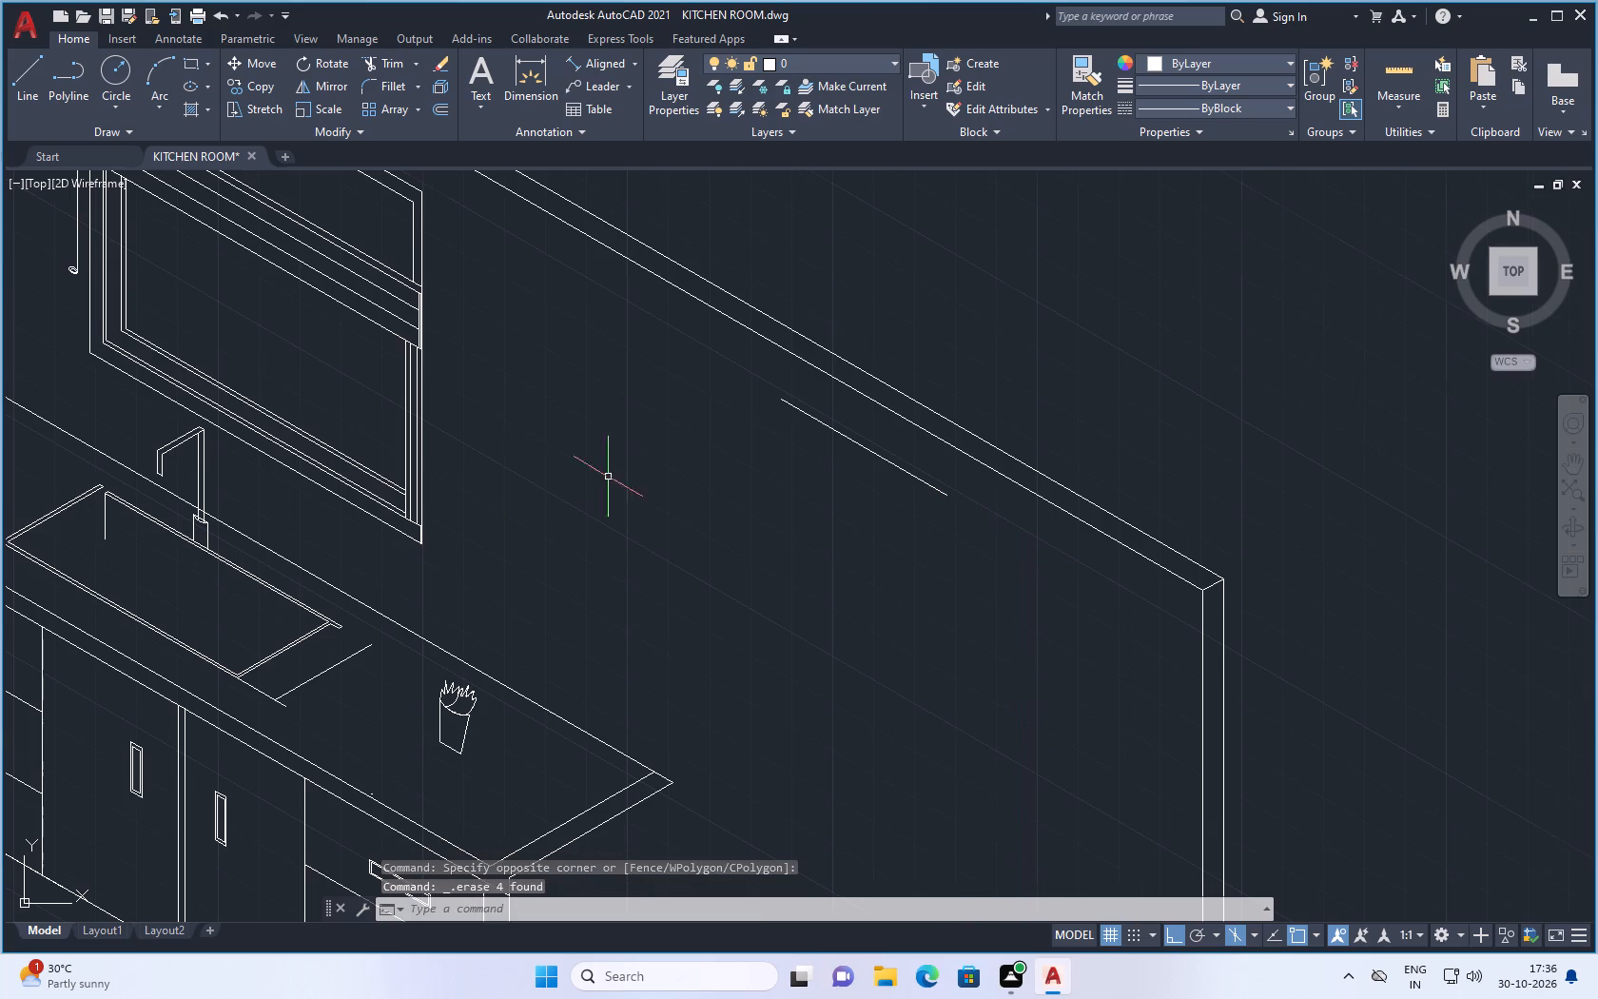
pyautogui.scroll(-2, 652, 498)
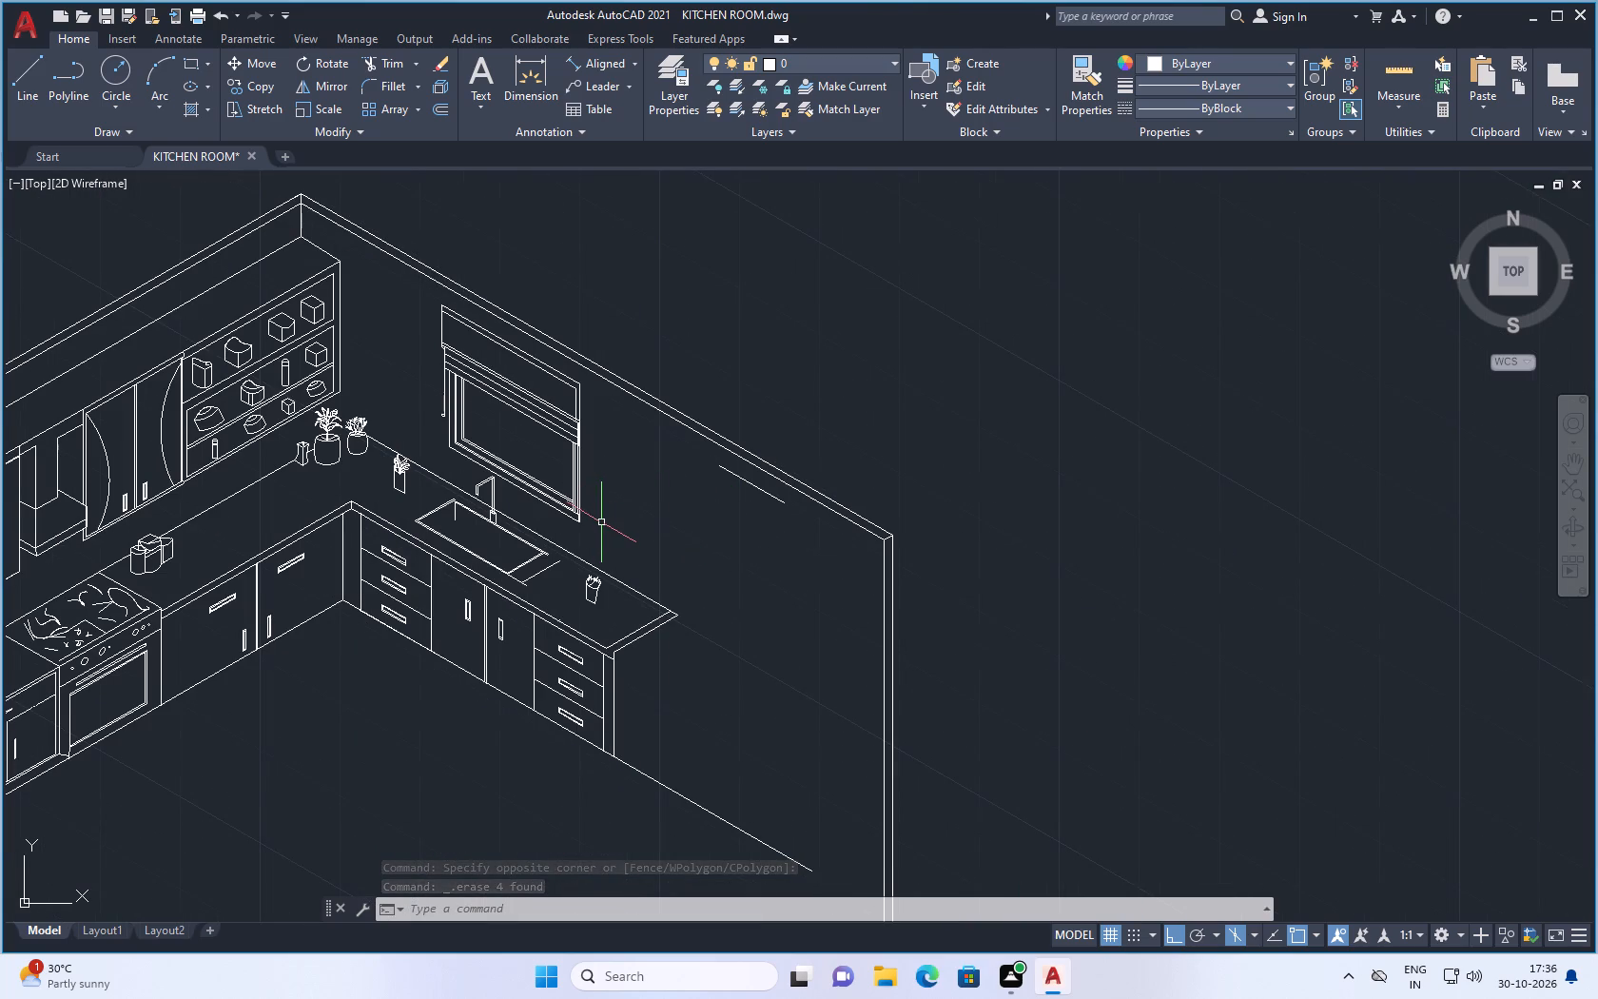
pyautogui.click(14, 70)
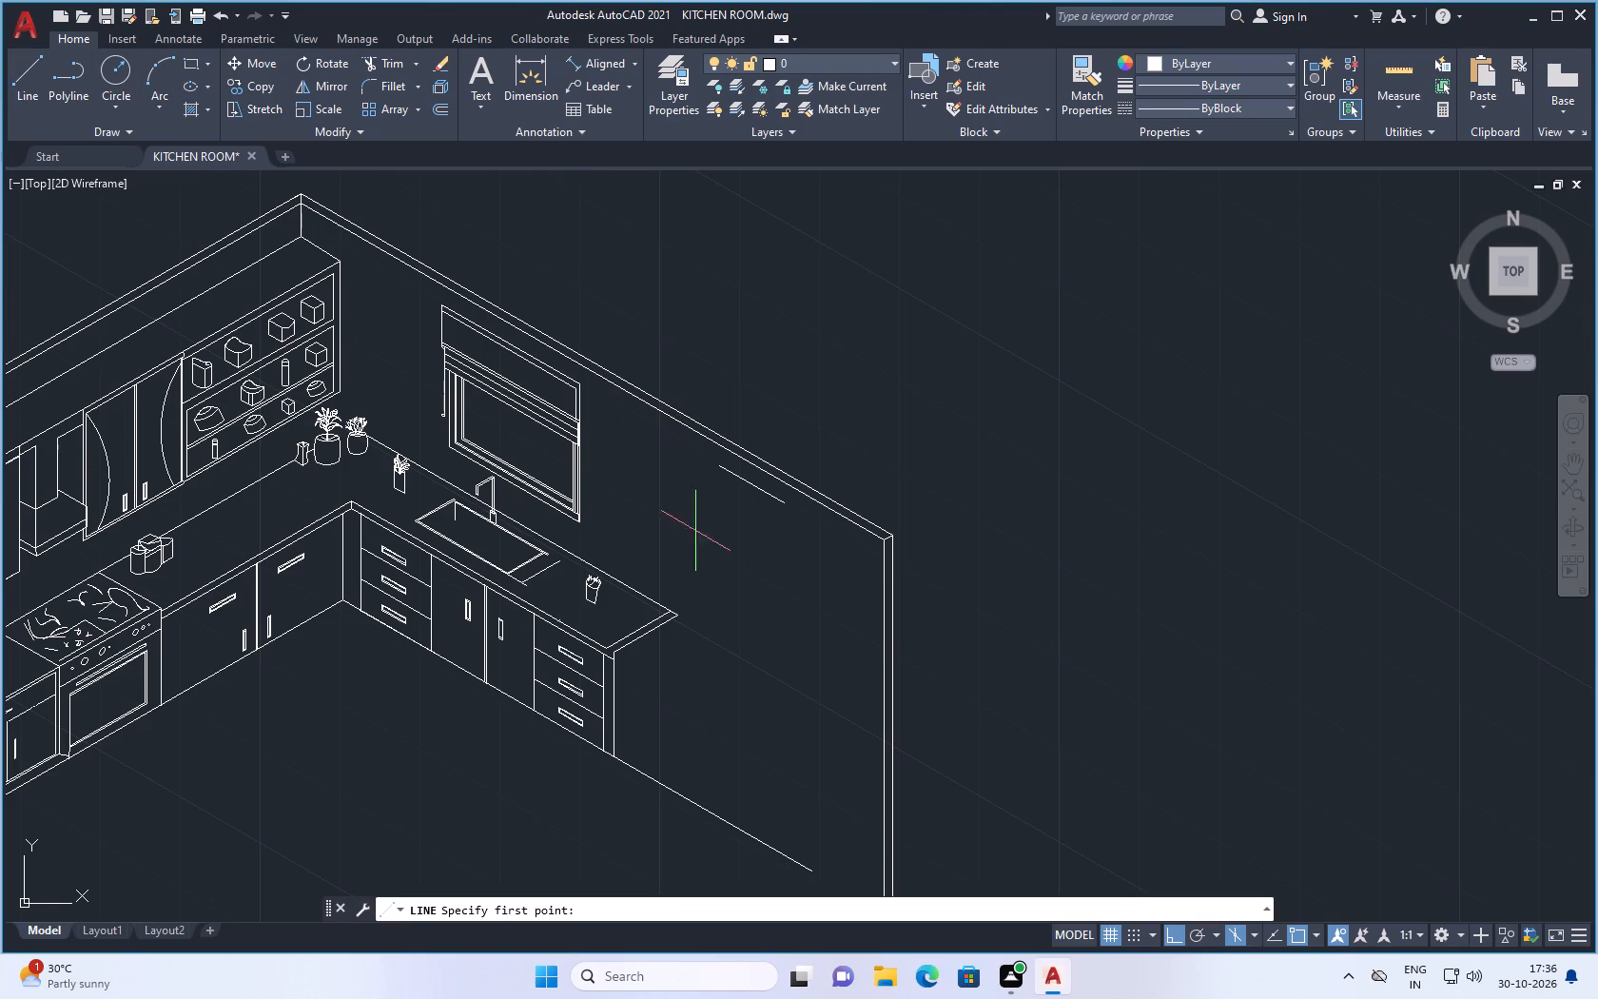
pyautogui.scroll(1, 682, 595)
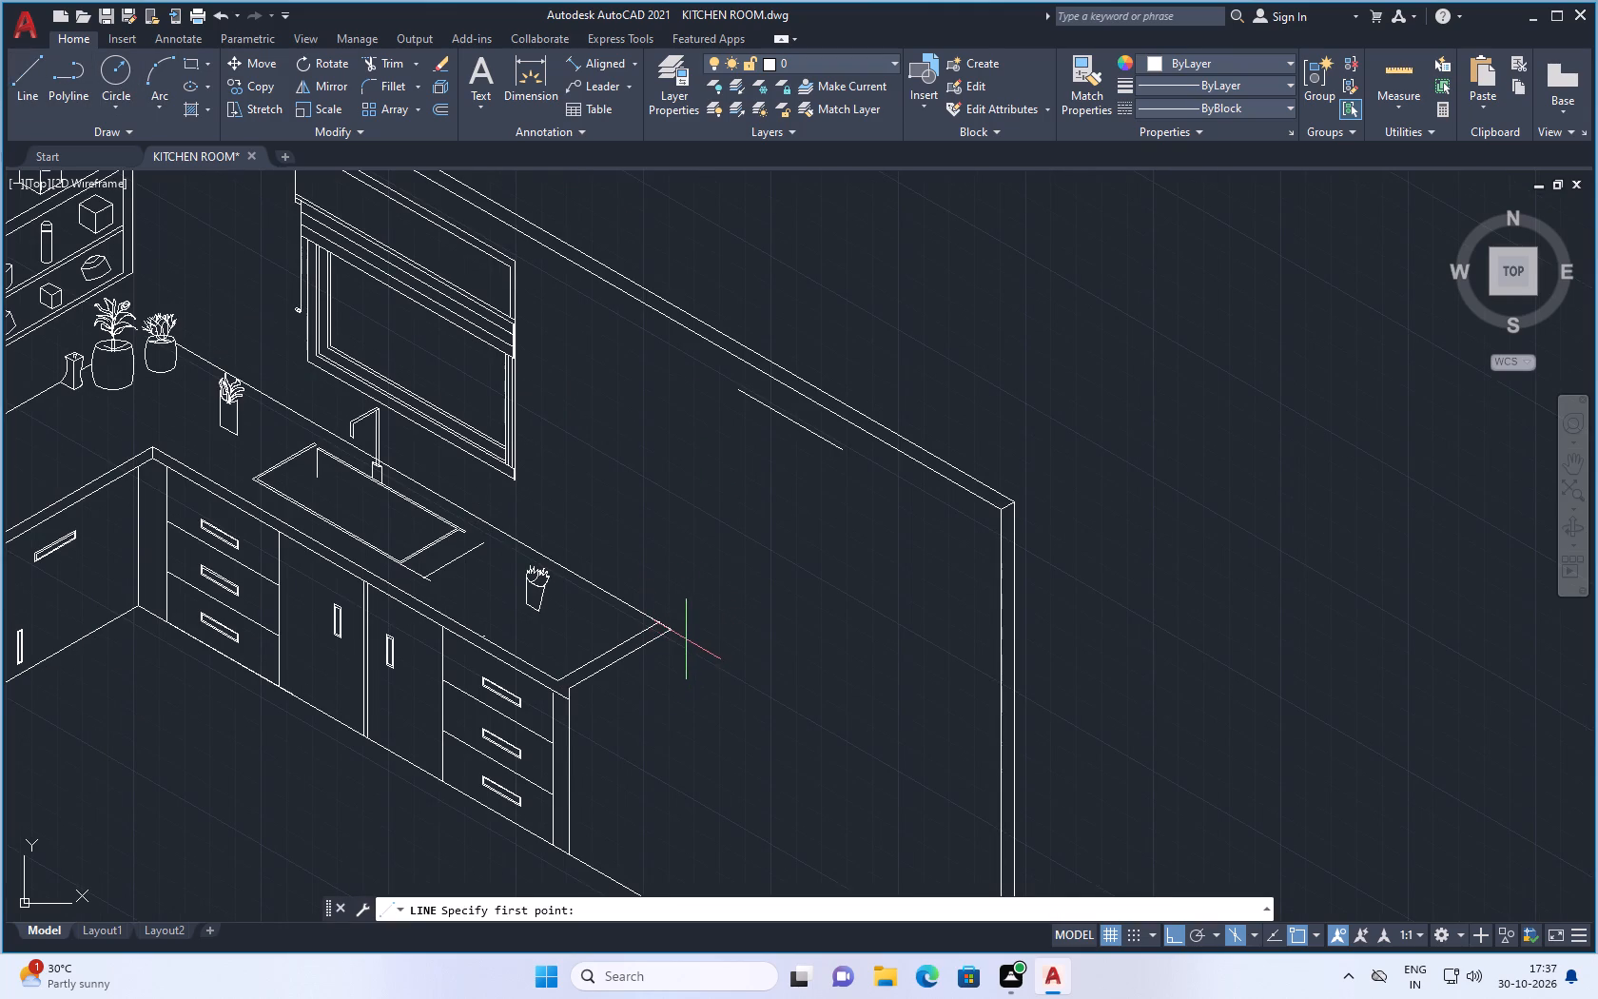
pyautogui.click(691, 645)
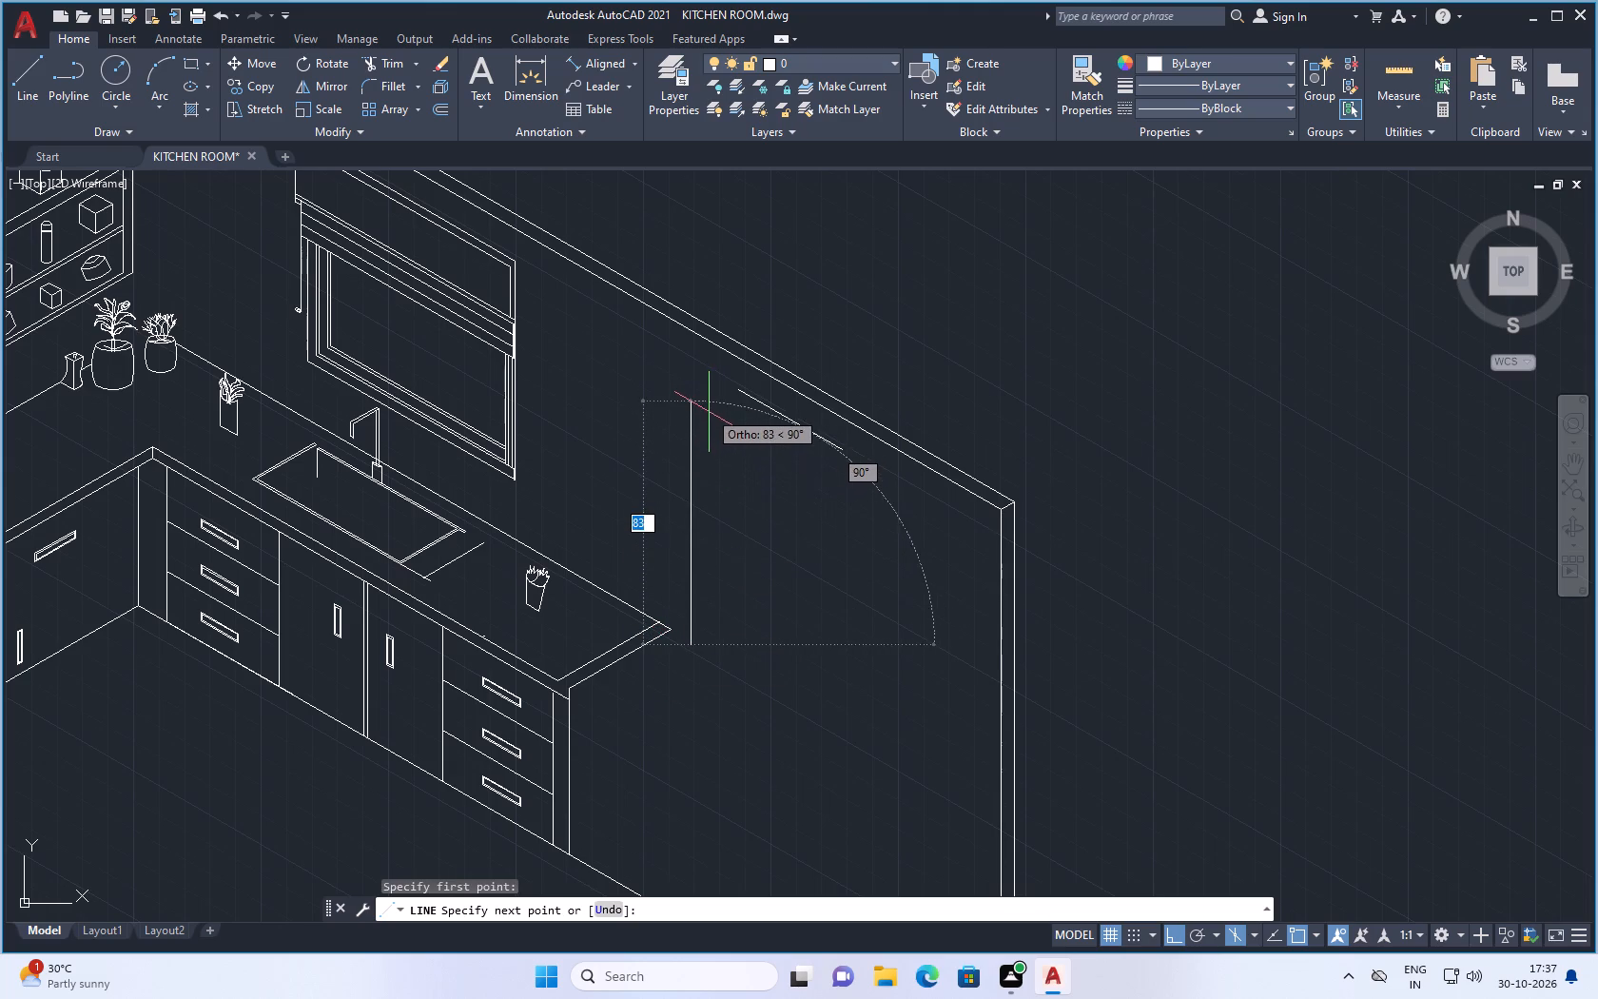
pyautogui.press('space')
# Draw a line about 97 units straight up from just beyond the counter's end, continuing at 330° to the short sloped line's lower end.
pyautogui.press('space')
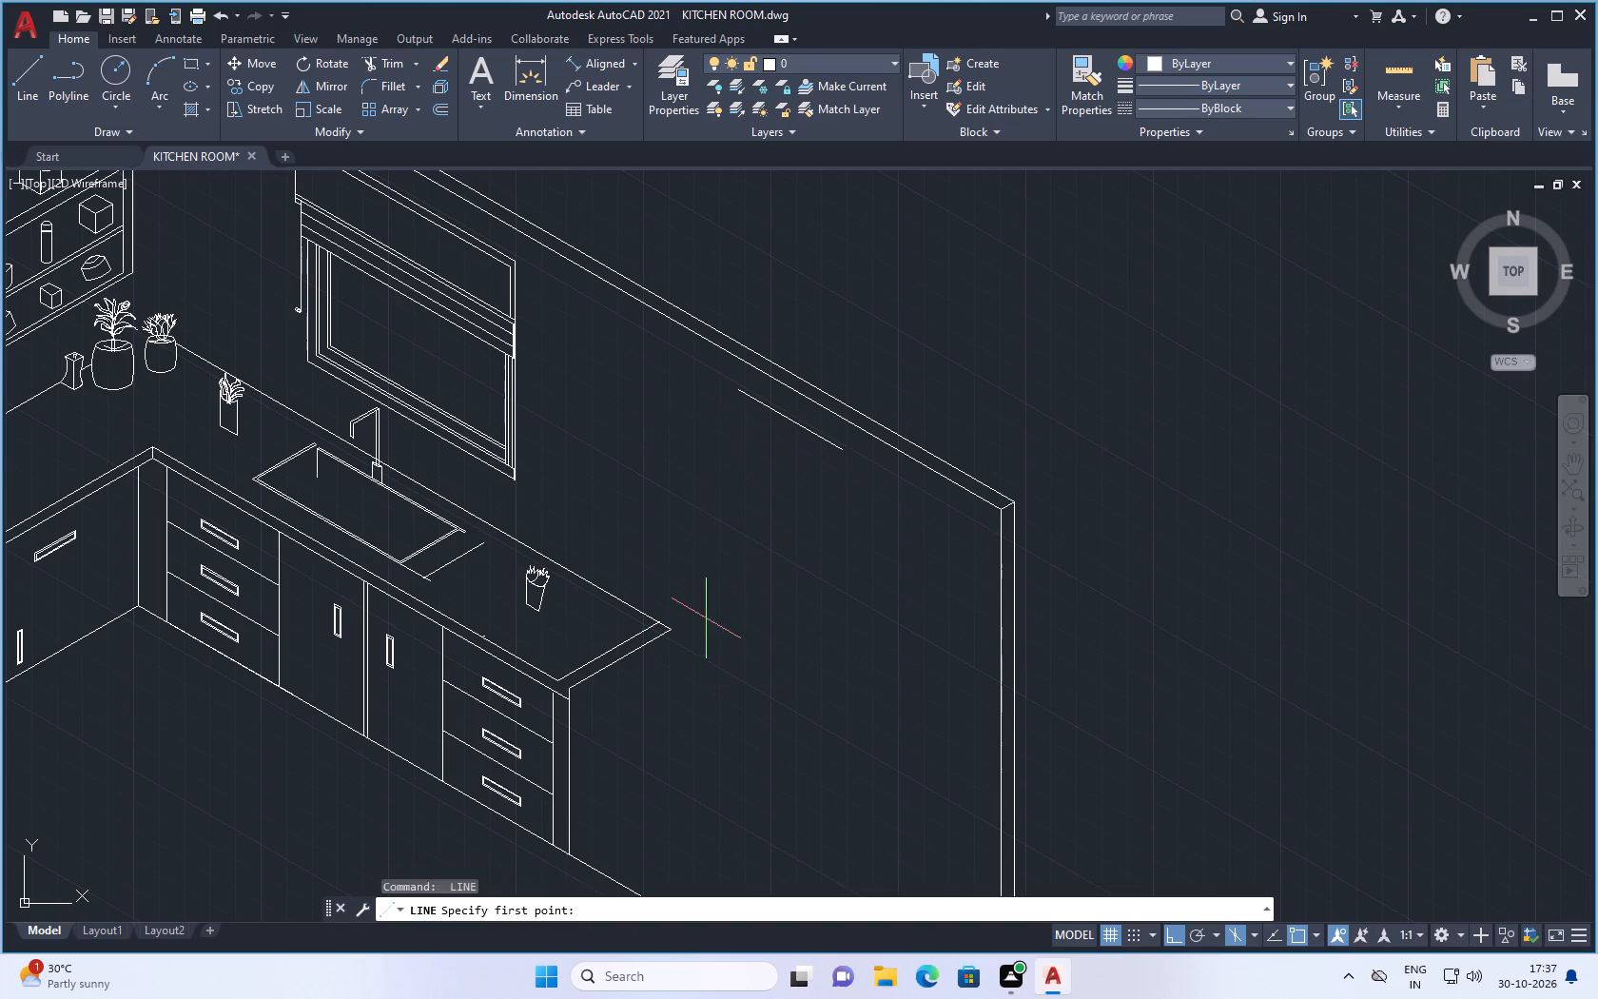
pyautogui.click(705, 655)
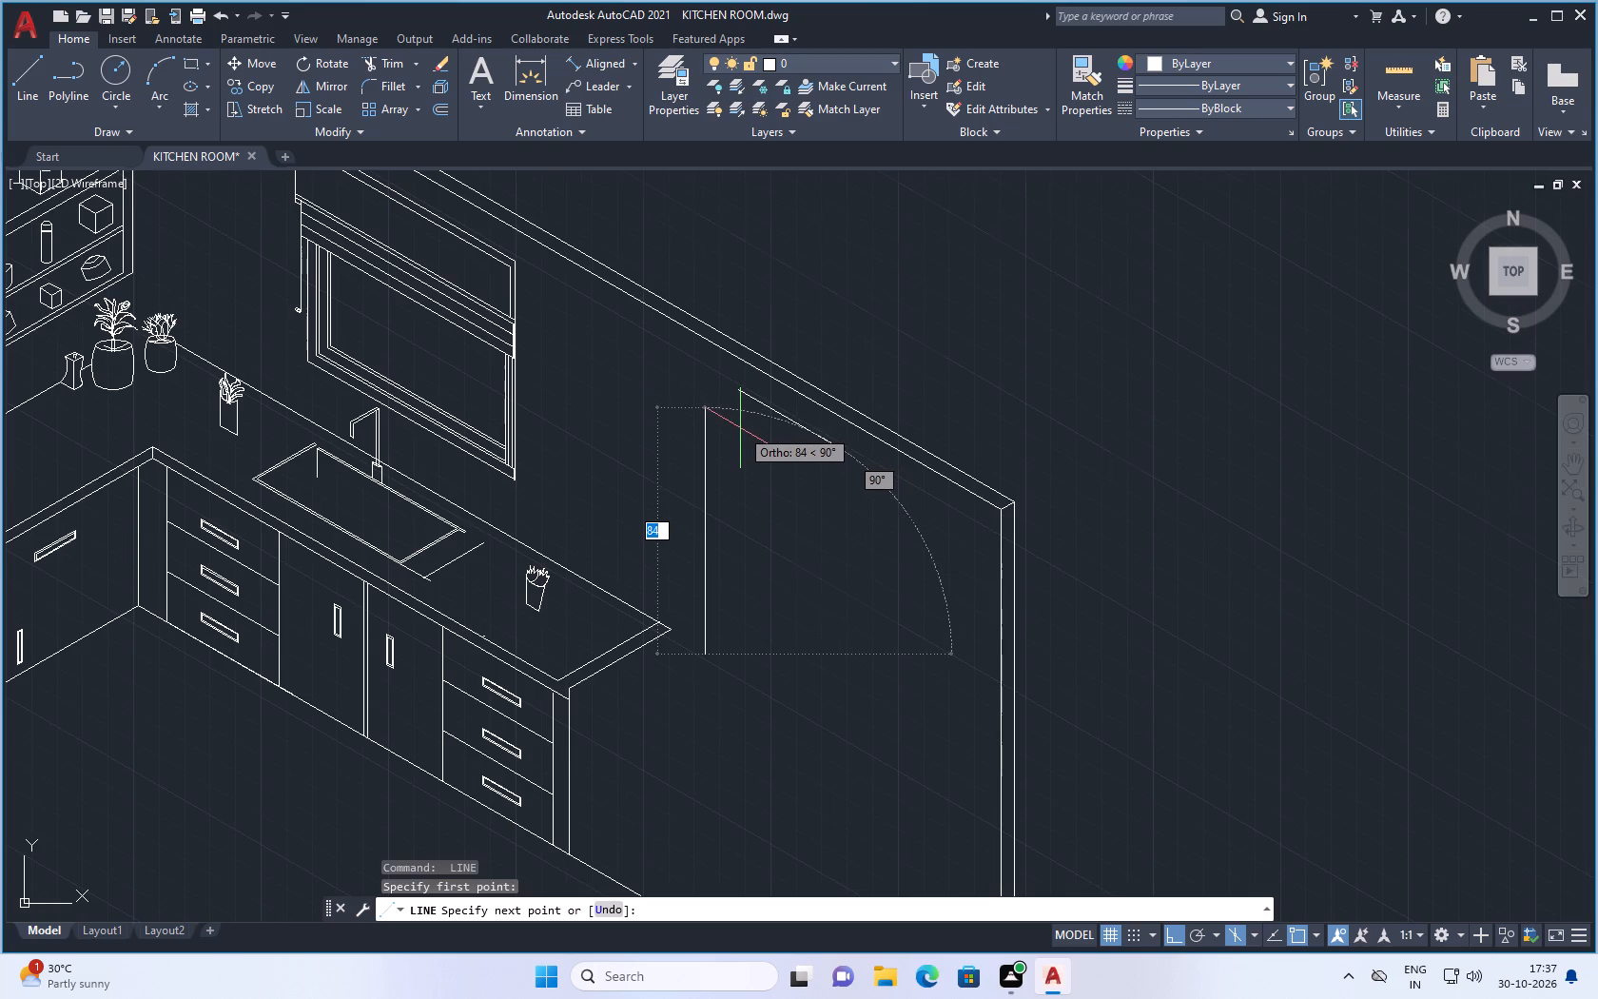
pyautogui.scroll(1, 740, 428)
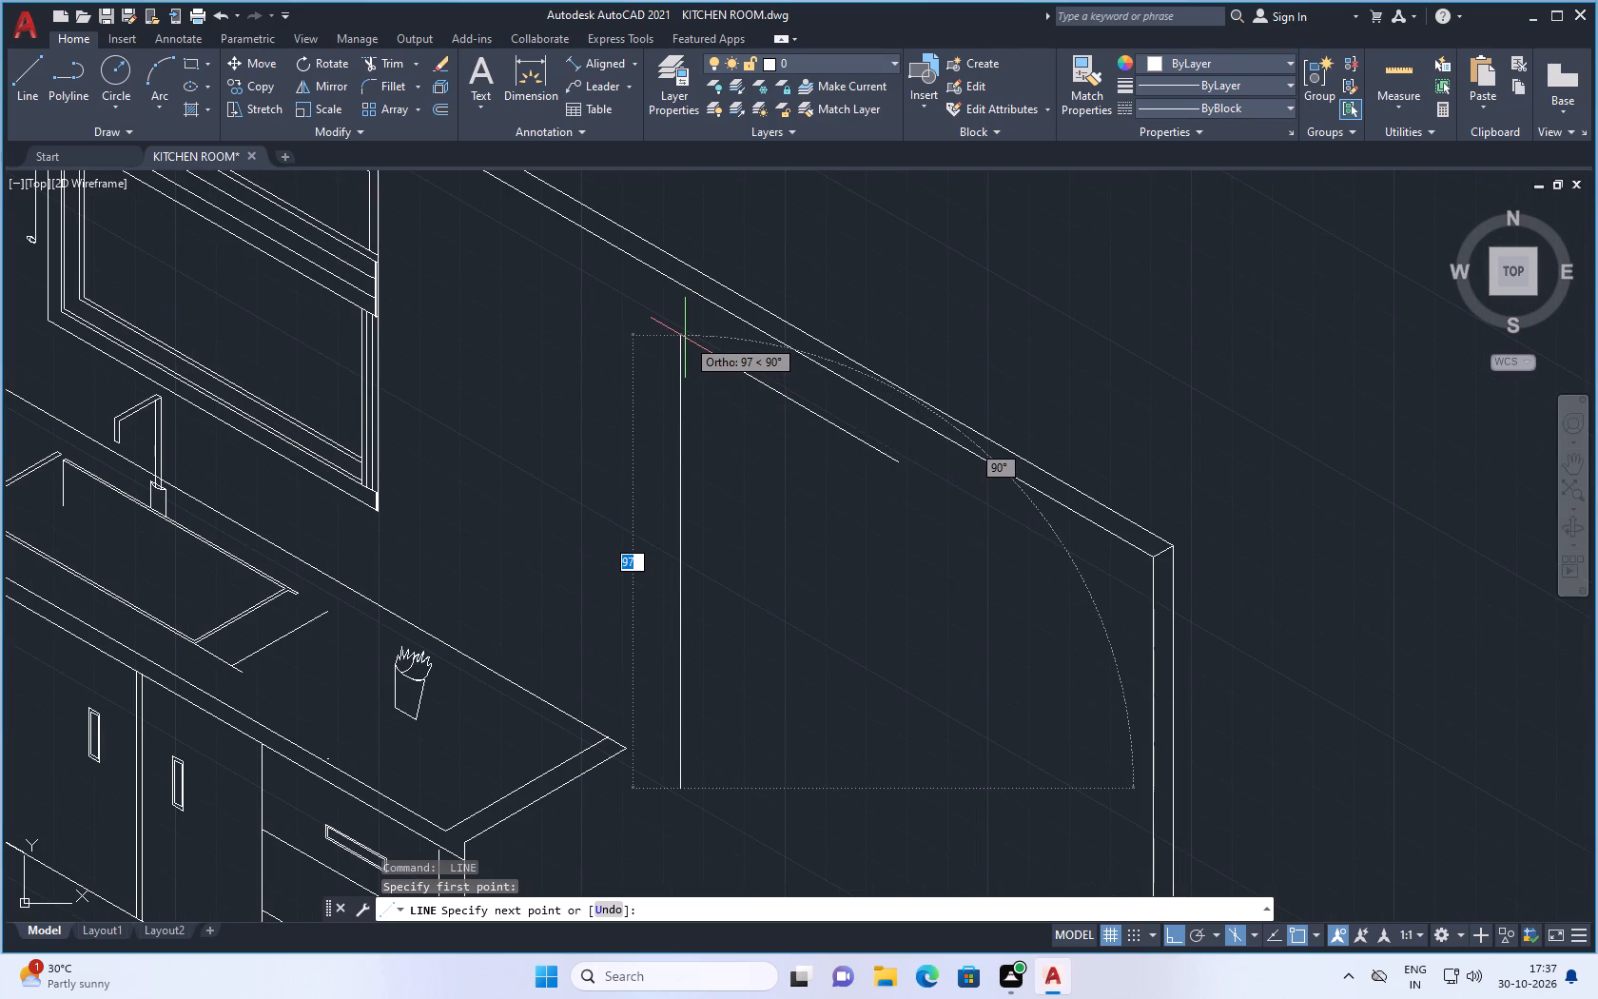
pyautogui.click(685, 338)
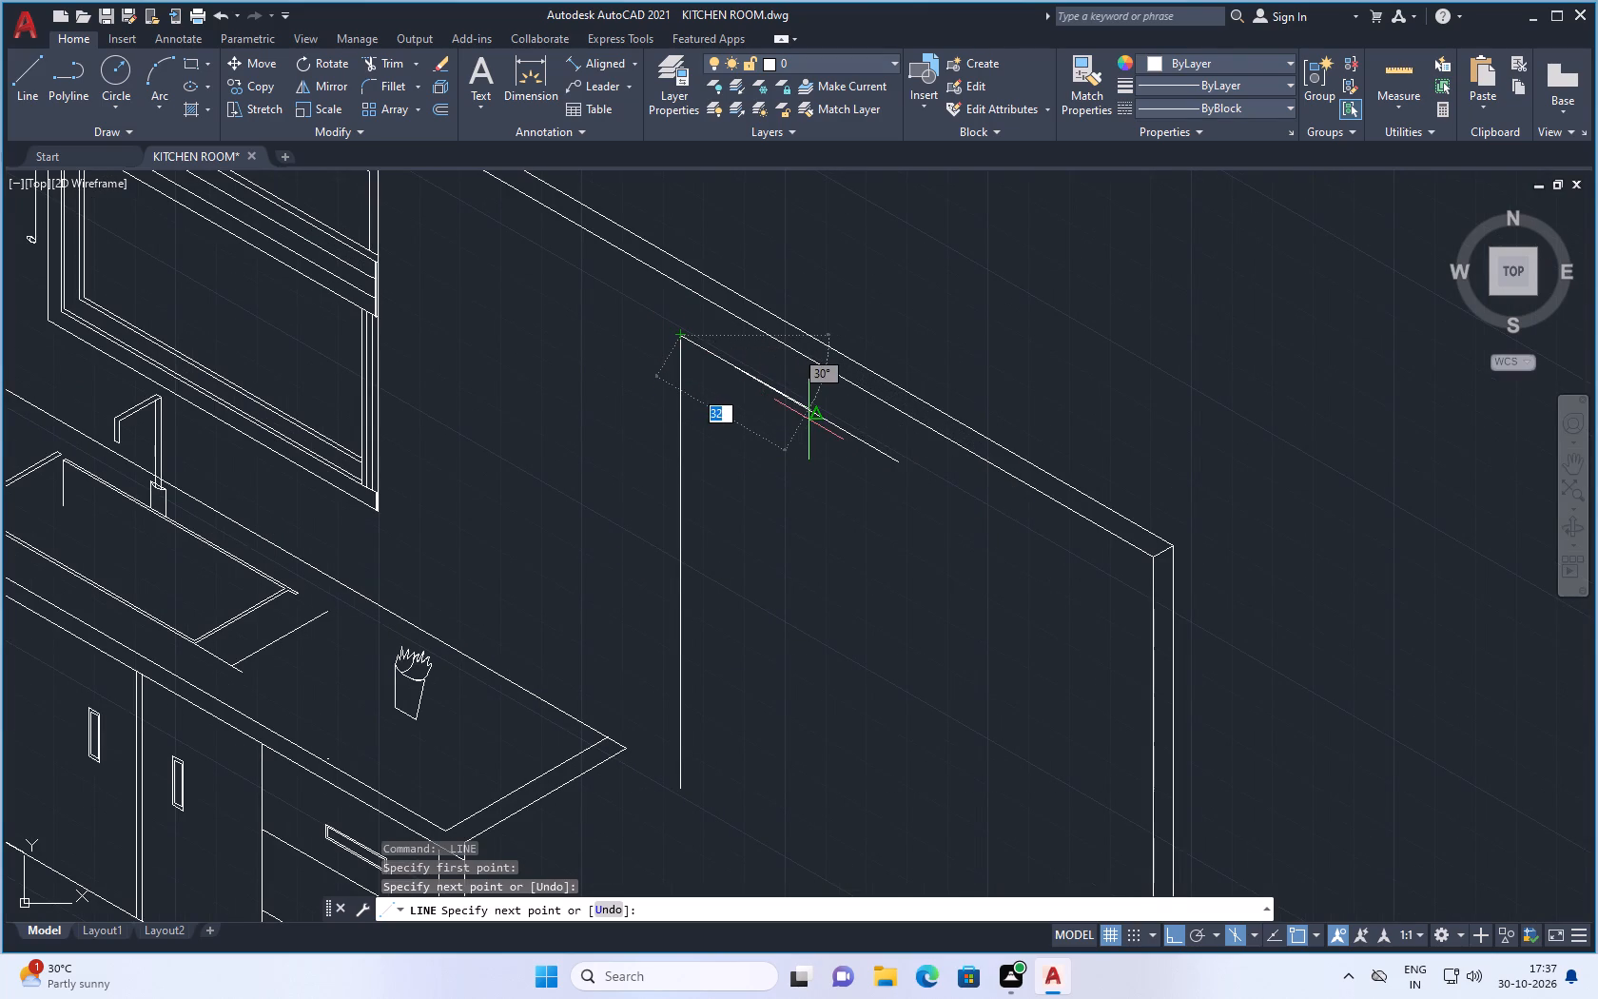
pyautogui.click(900, 468)
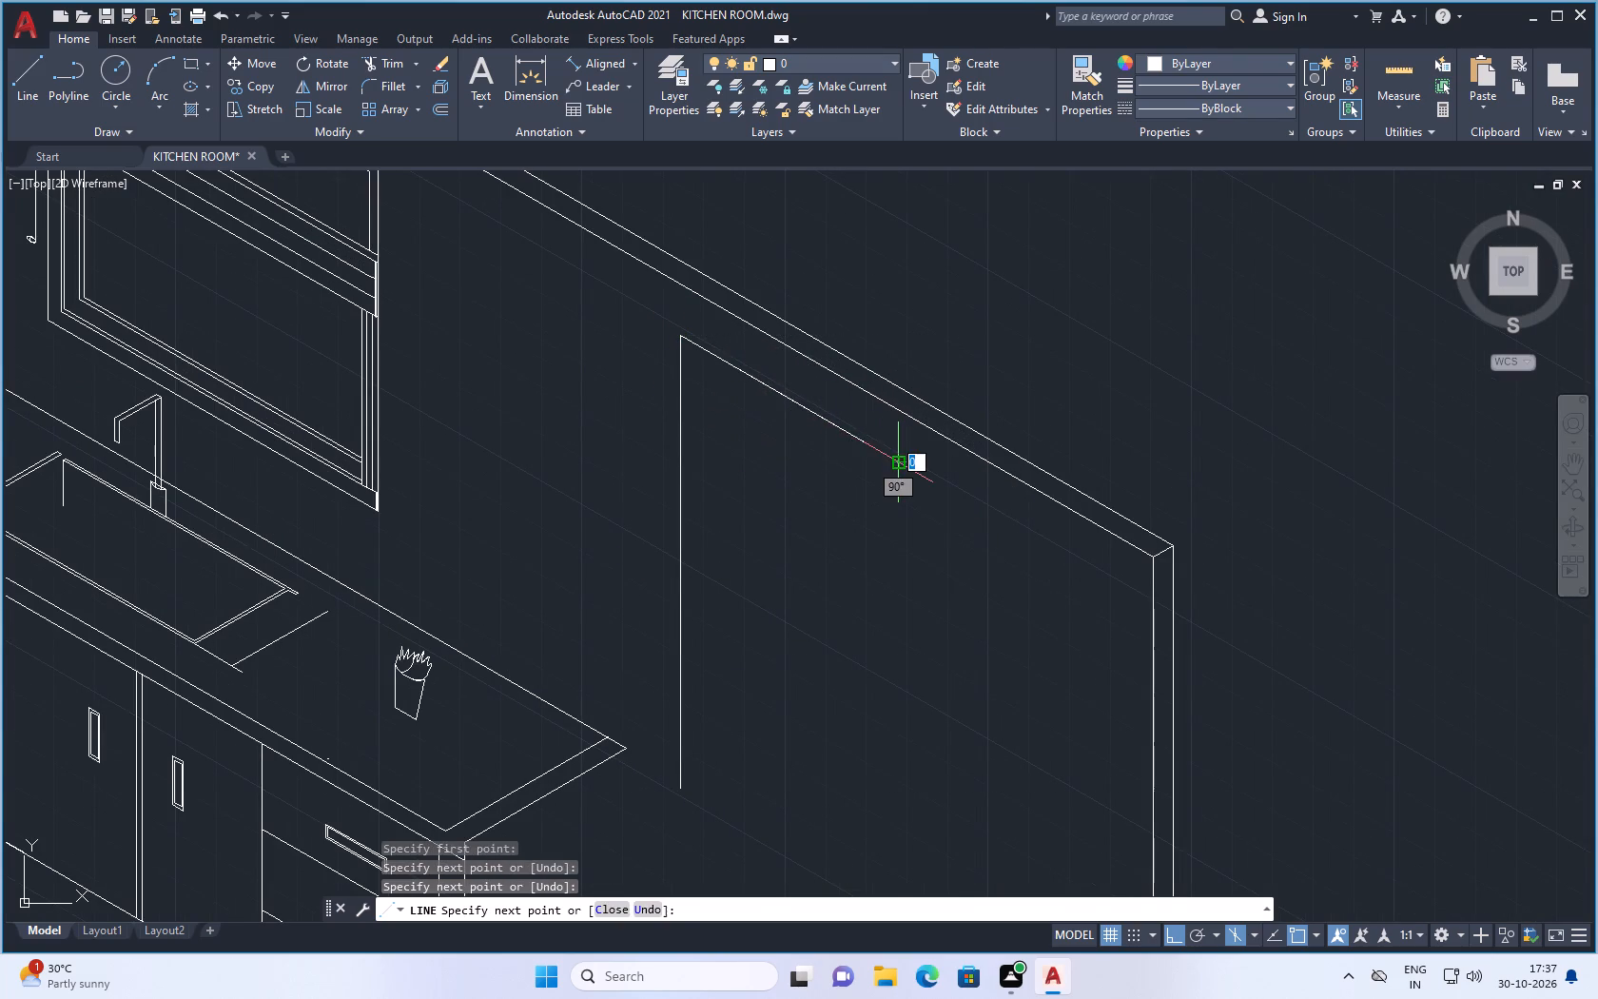
pyautogui.press('space')
pyautogui.scroll(-2, 878, 593)
# Draw a vertical line from the midpoint of the original short sloped line down to just above the floor line.
pyautogui.press('space')
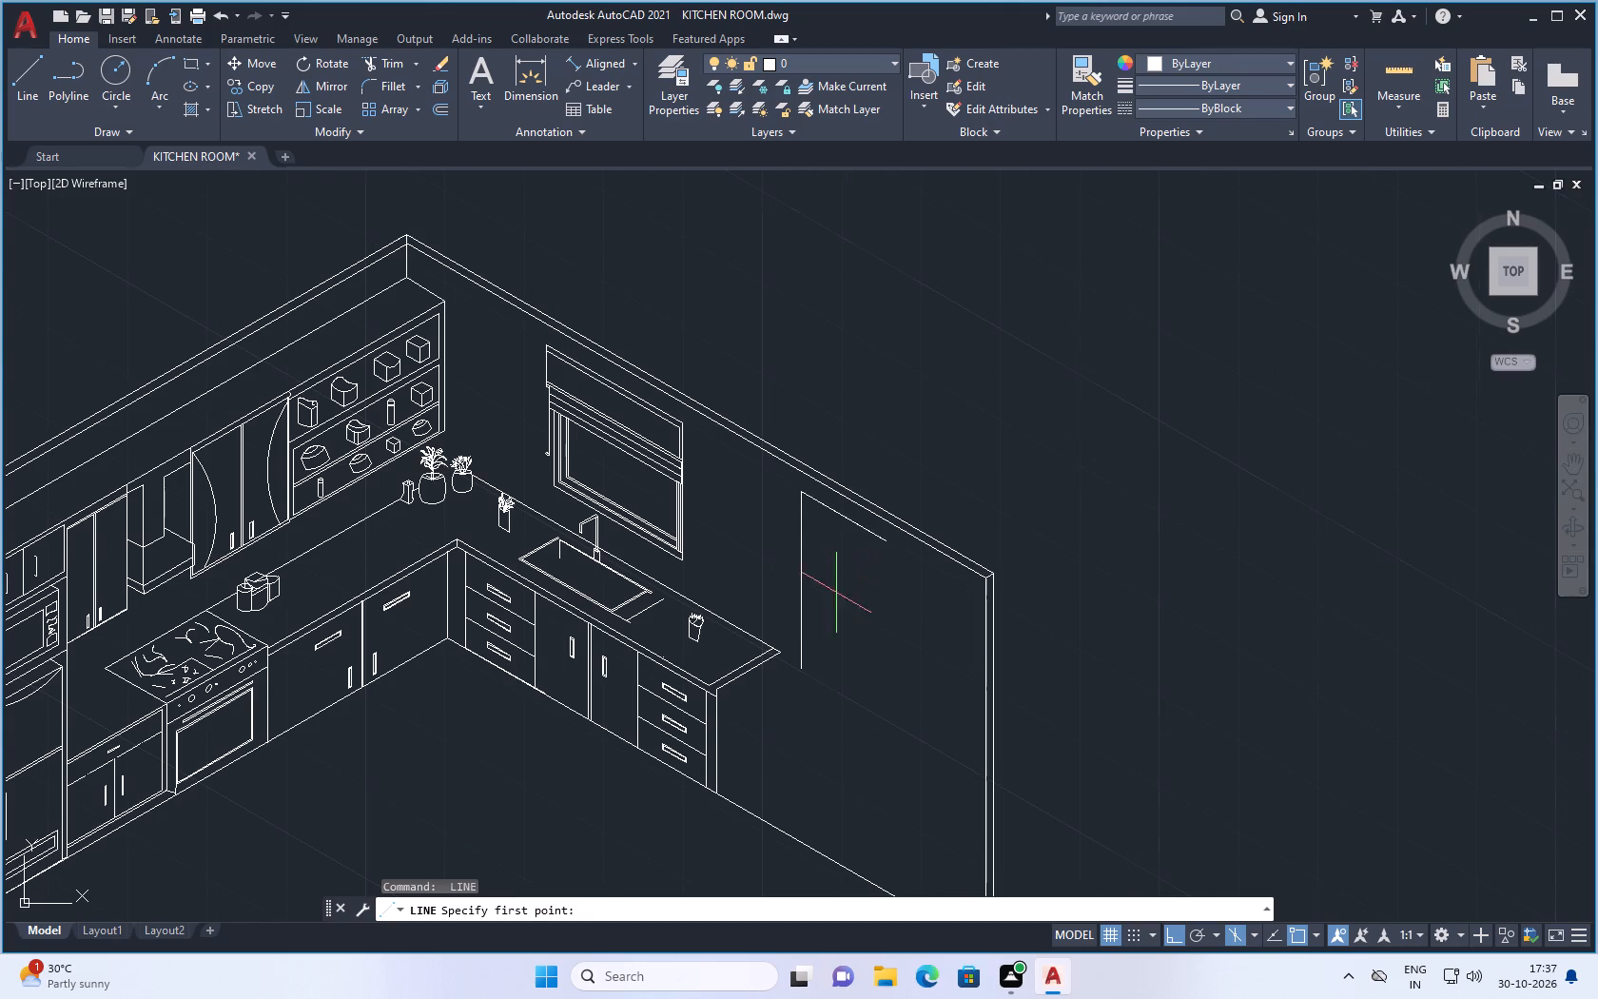
pyautogui.scroll(1, 830, 597)
pyautogui.scroll(-1, 840, 595)
pyautogui.scroll(1, 788, 588)
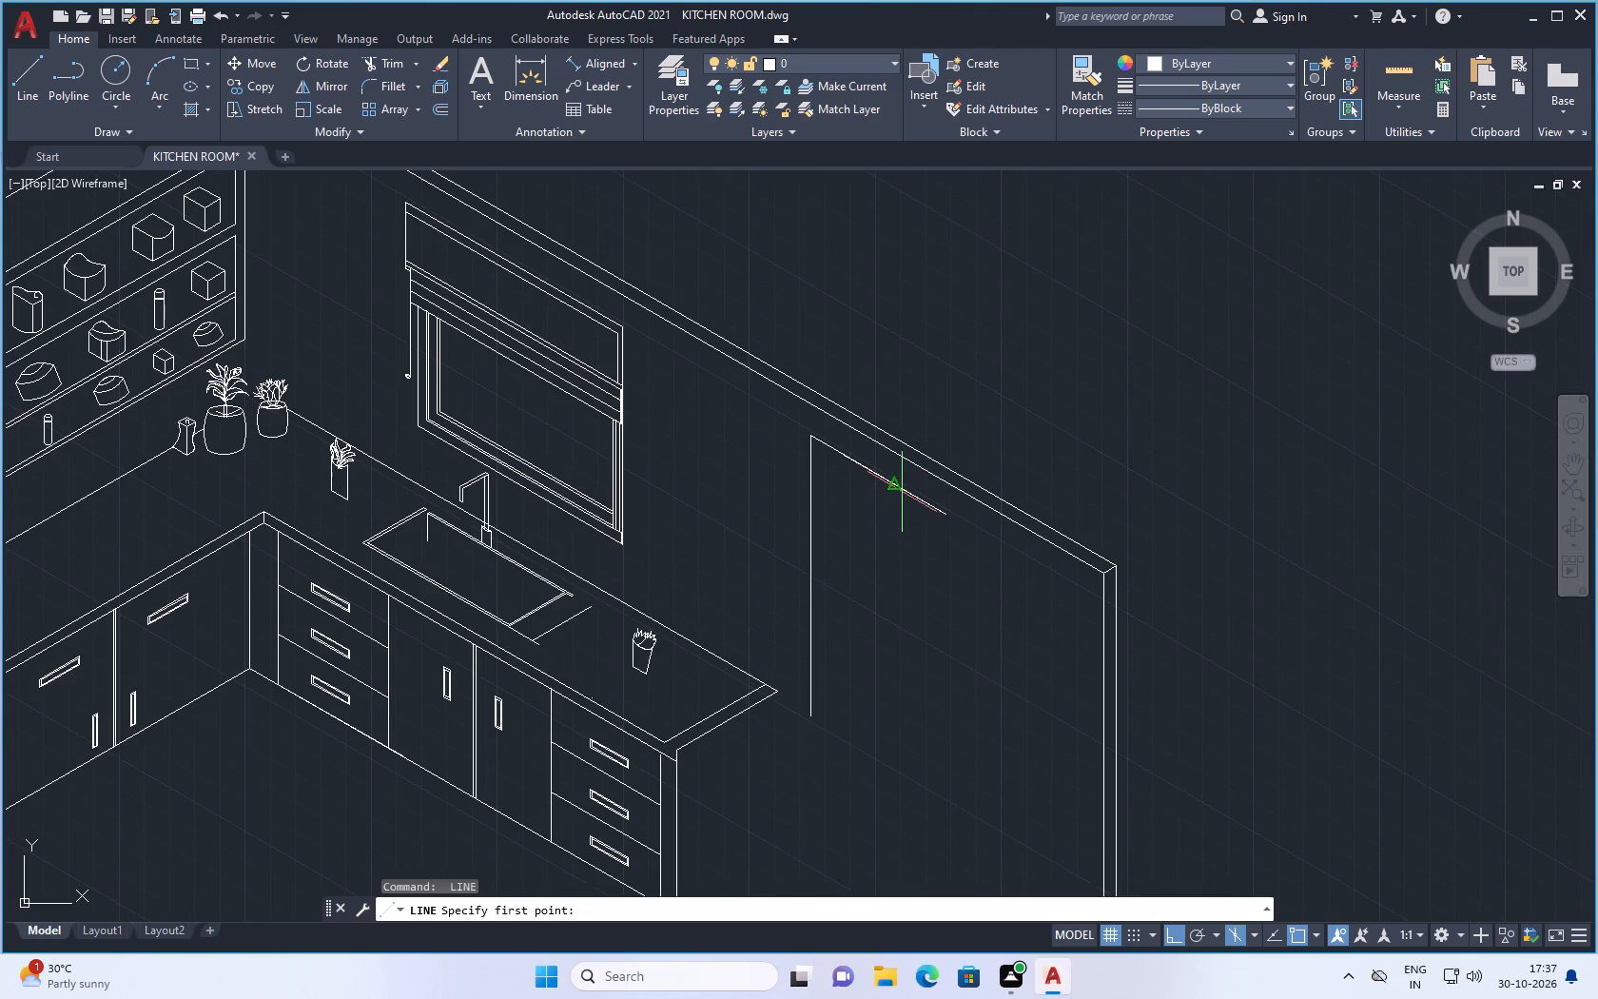
pyautogui.click(902, 492)
pyautogui.scroll(1, 867, 747)
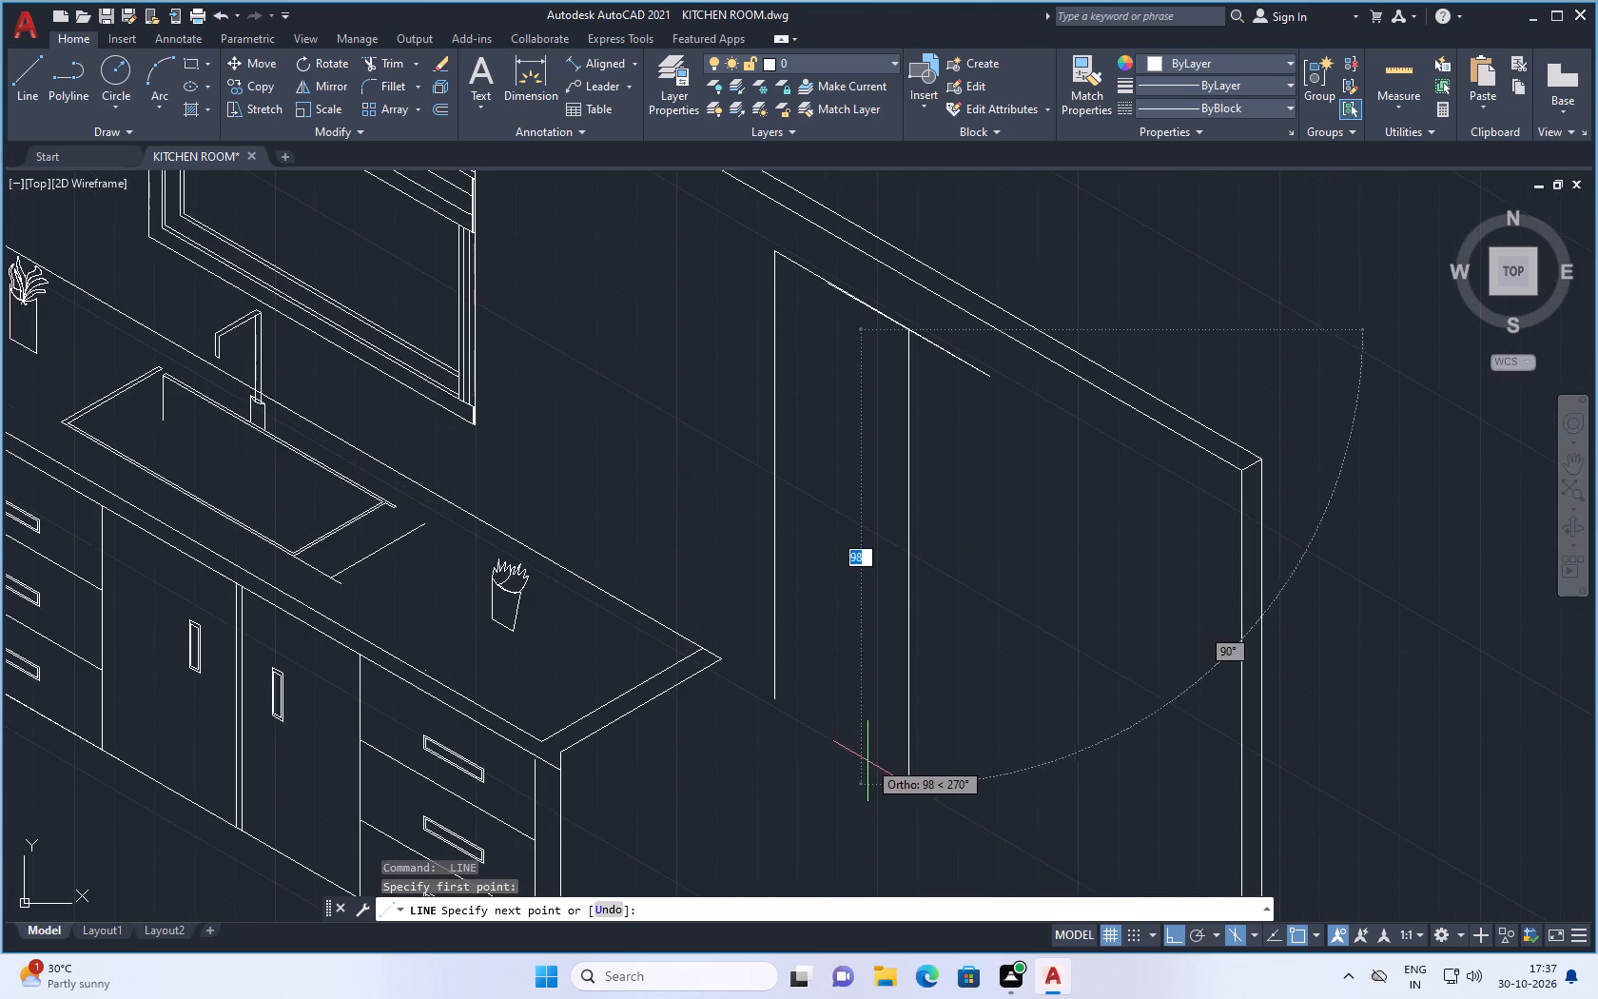
pyautogui.scroll(-4, 876, 745)
pyautogui.scroll(2, 873, 835)
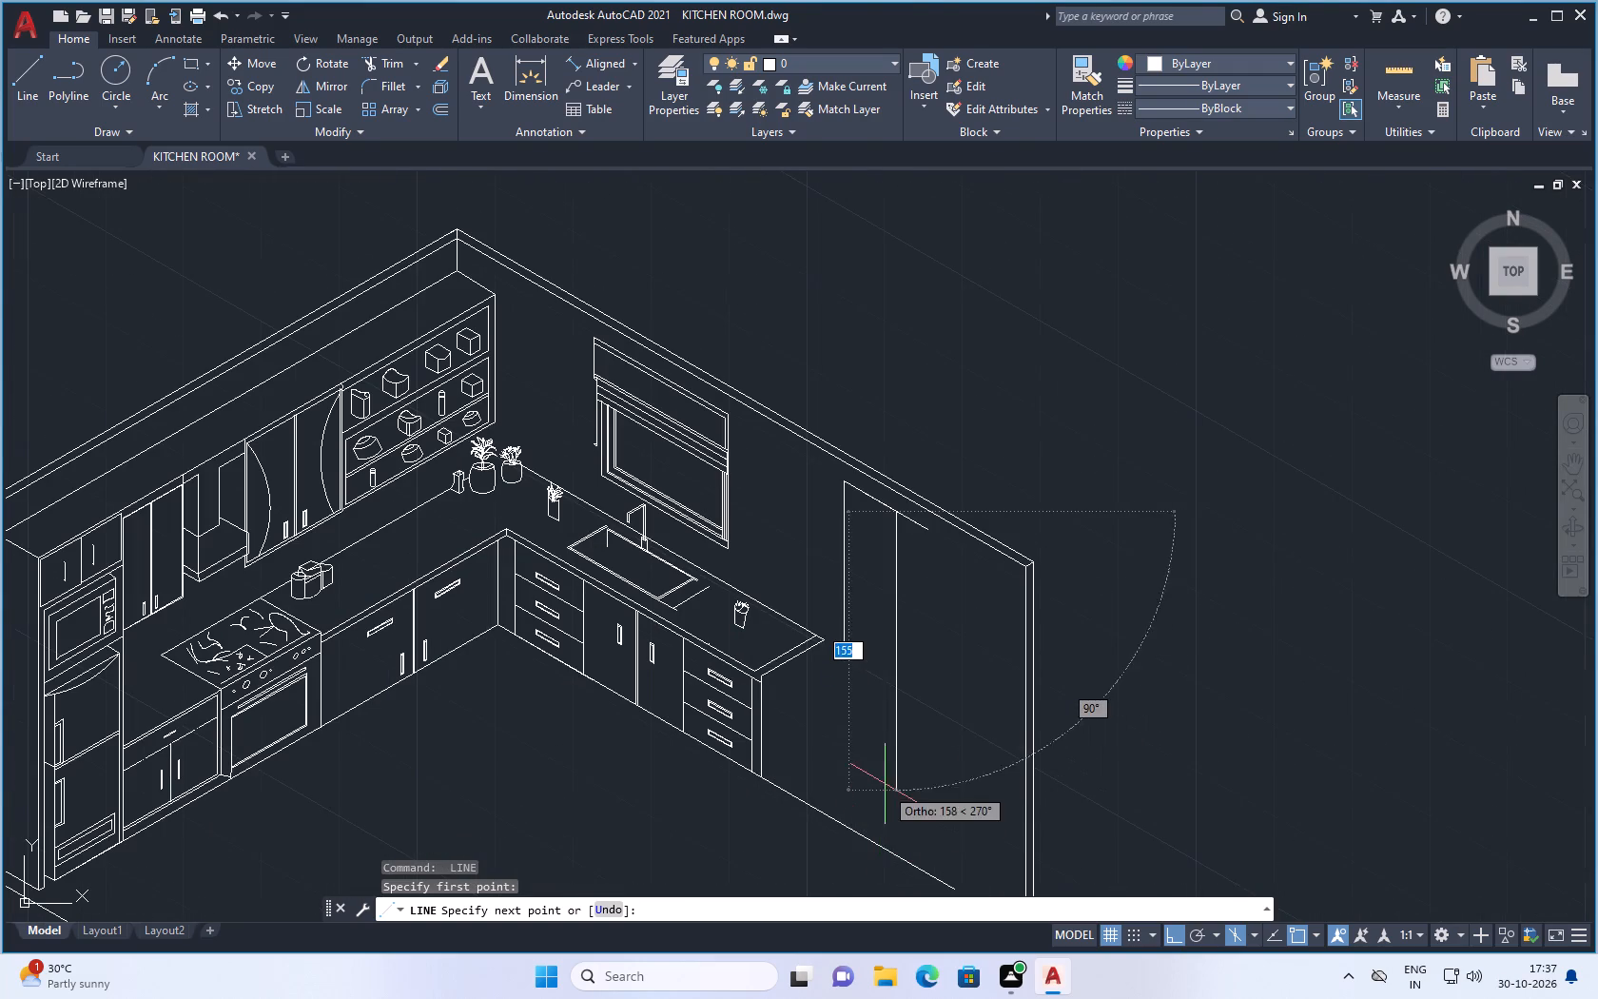
pyautogui.click(889, 832)
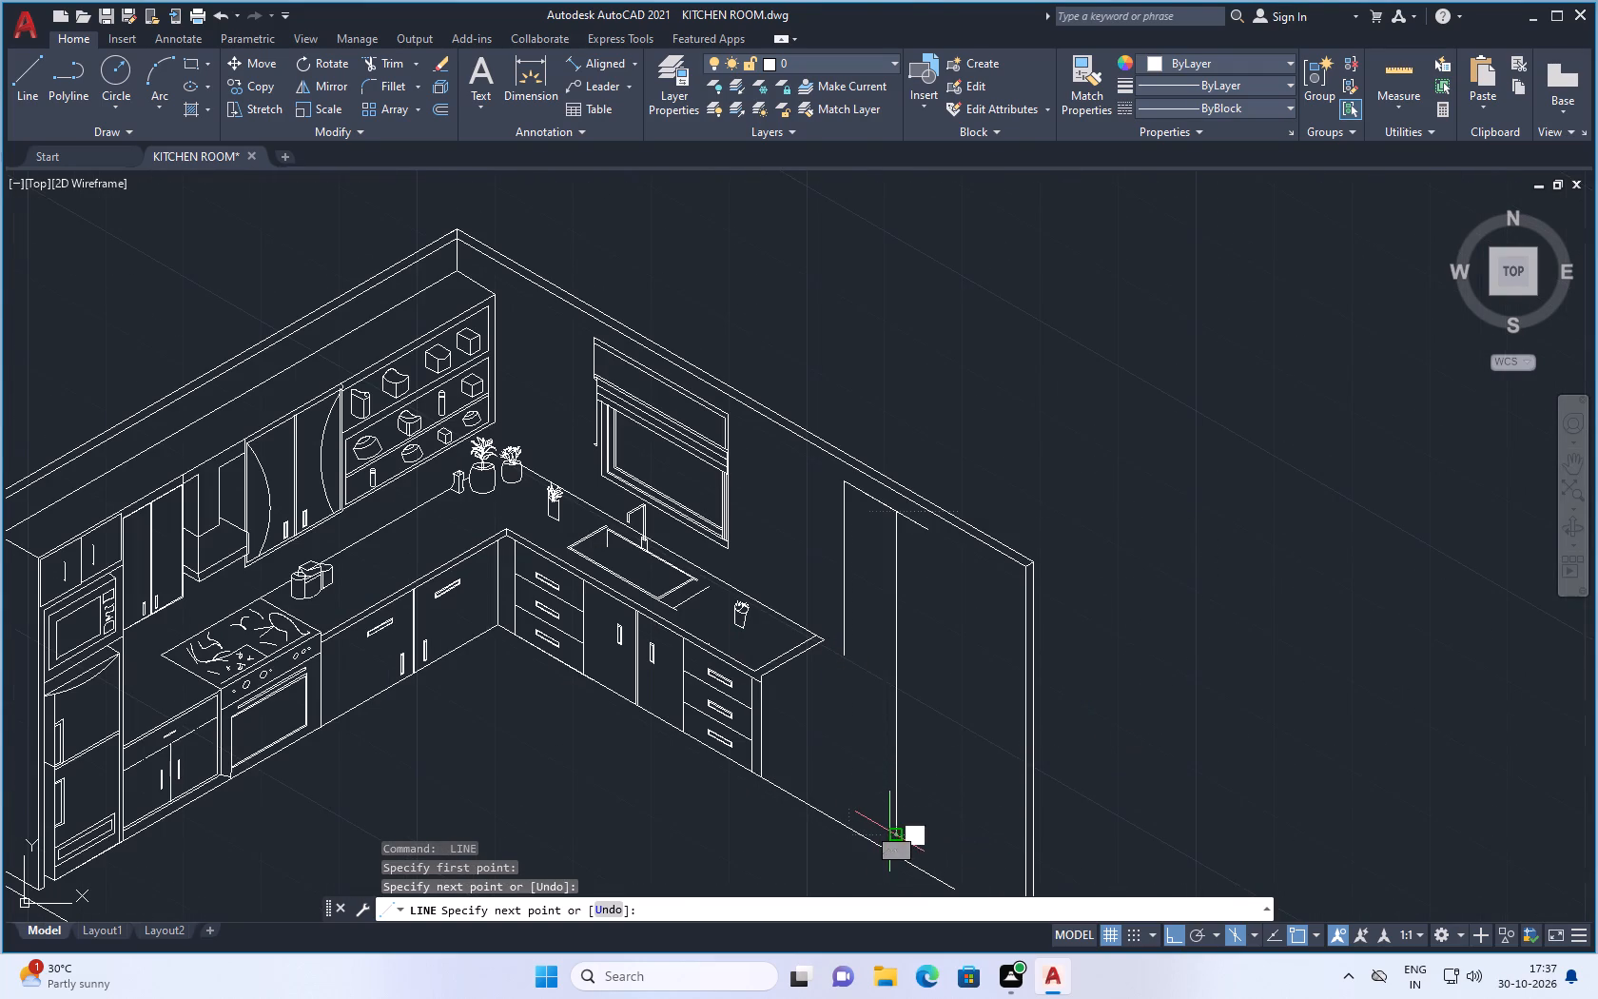
pyautogui.press('space')
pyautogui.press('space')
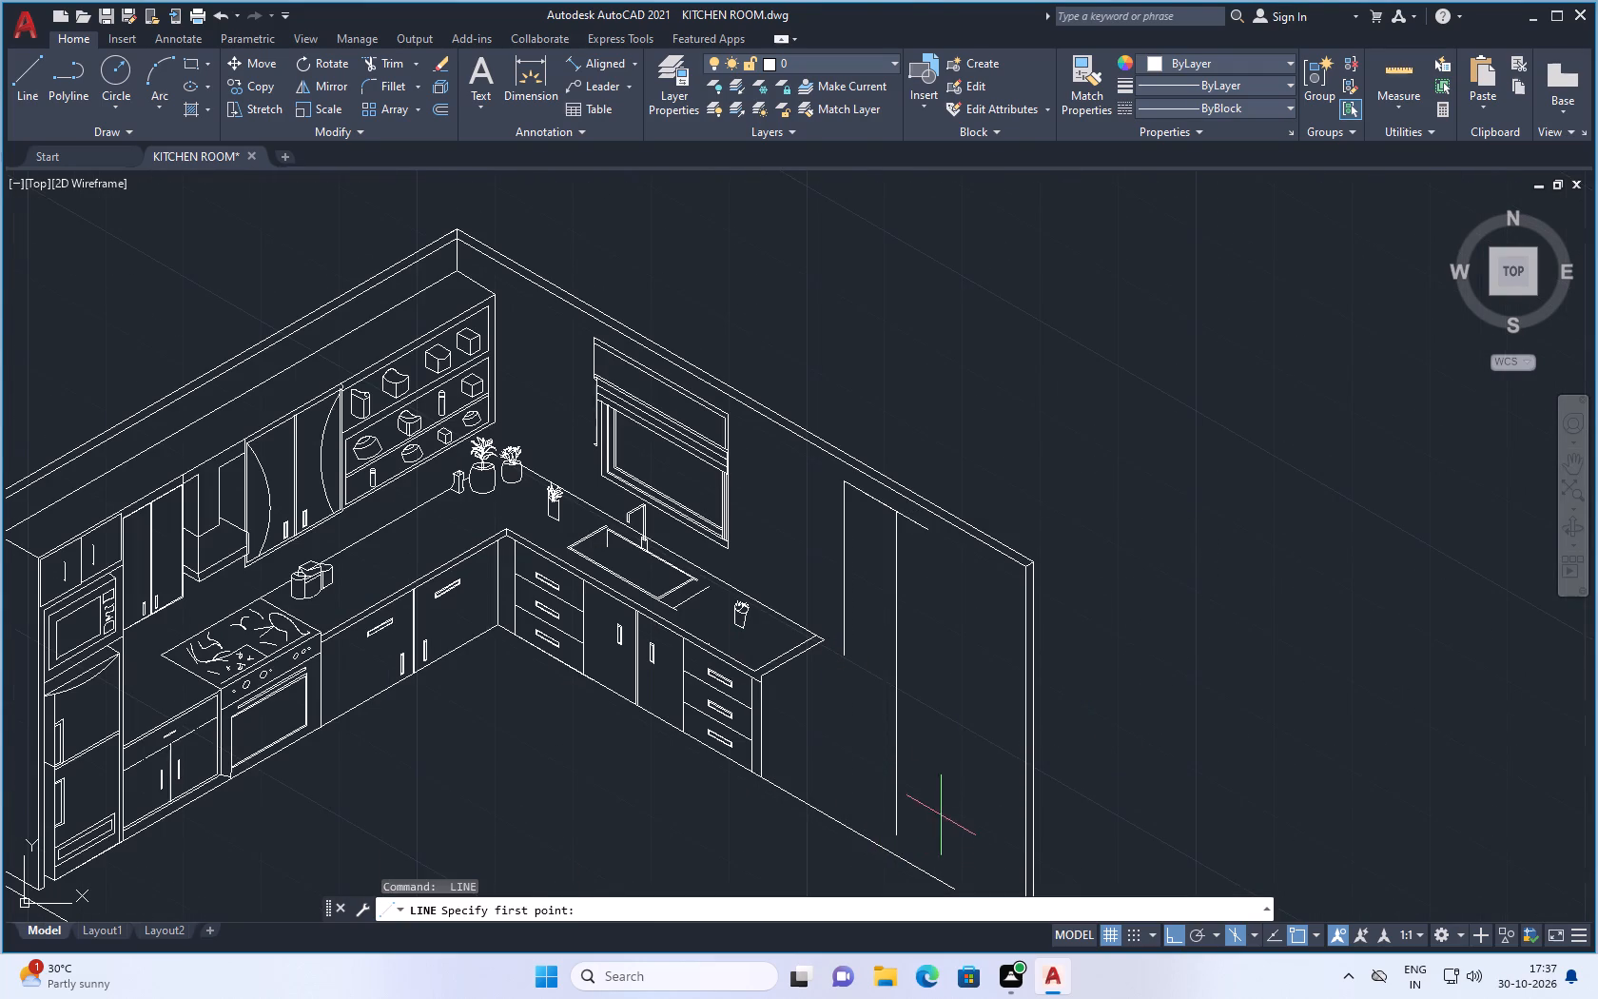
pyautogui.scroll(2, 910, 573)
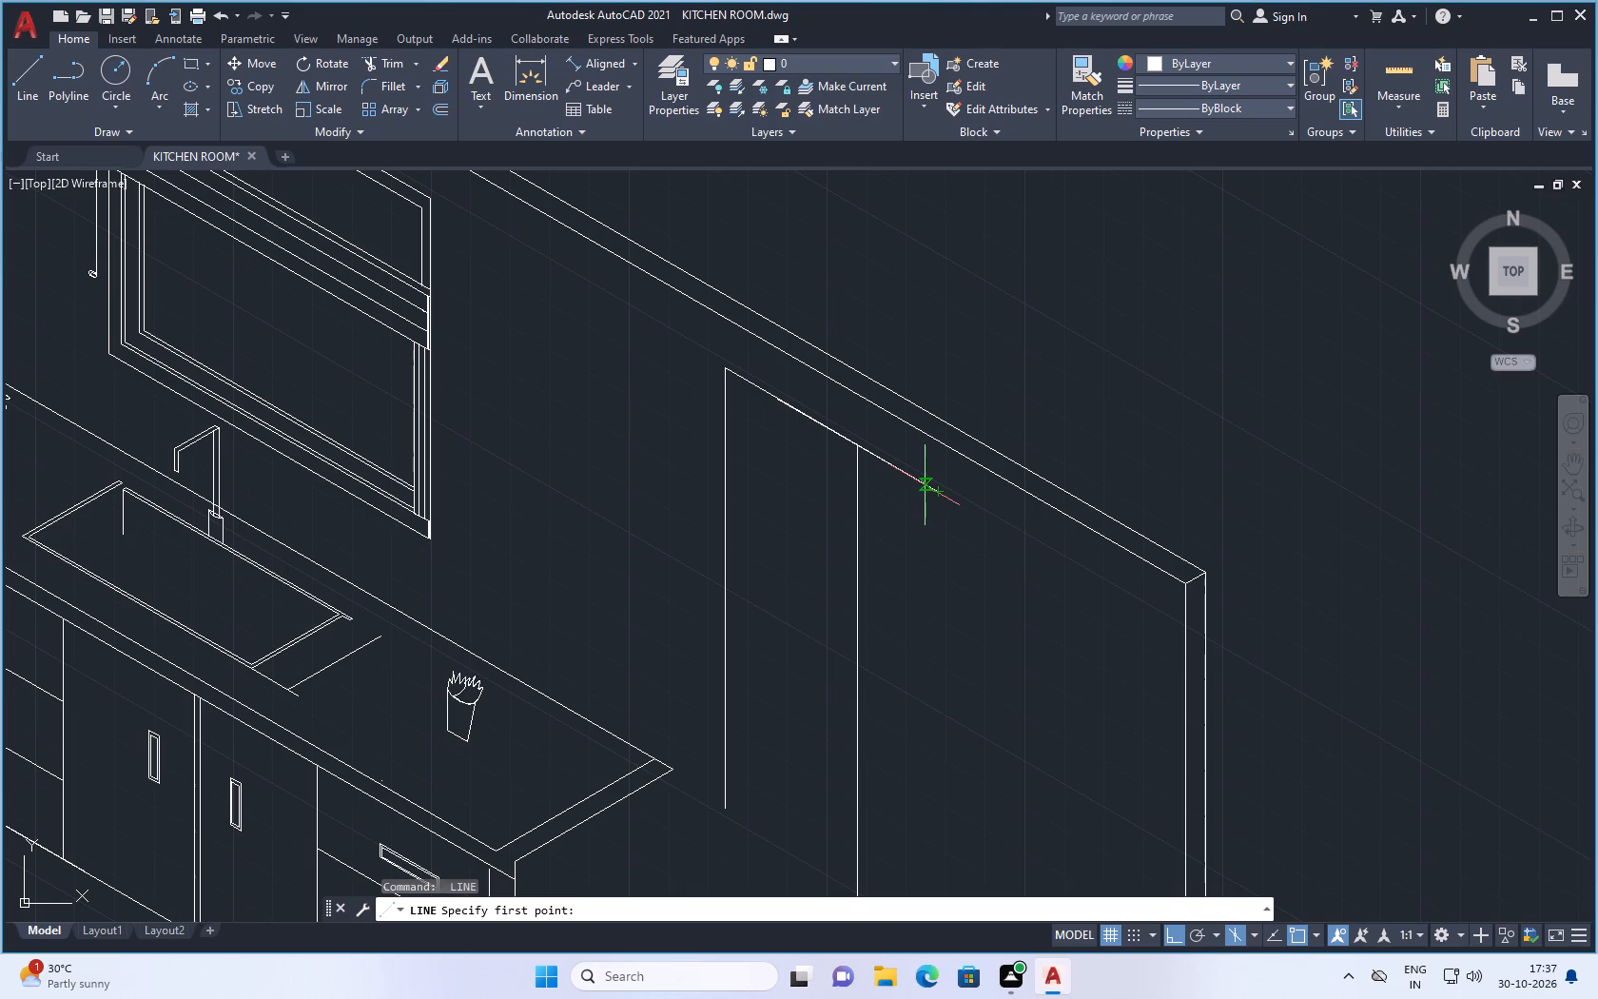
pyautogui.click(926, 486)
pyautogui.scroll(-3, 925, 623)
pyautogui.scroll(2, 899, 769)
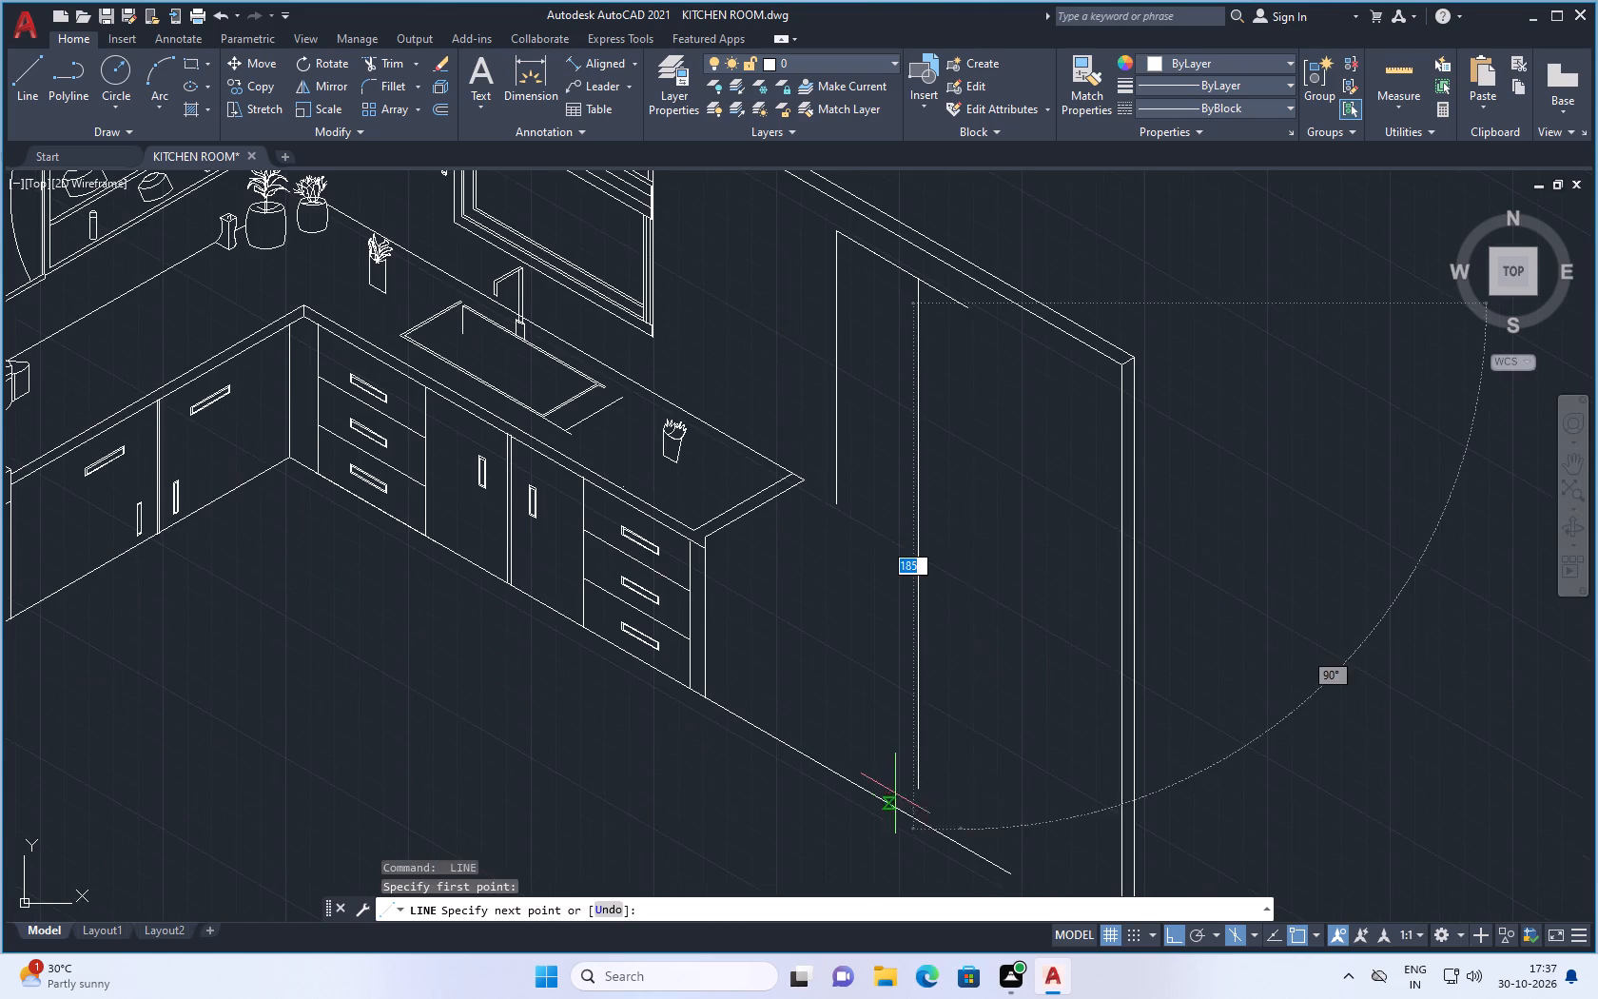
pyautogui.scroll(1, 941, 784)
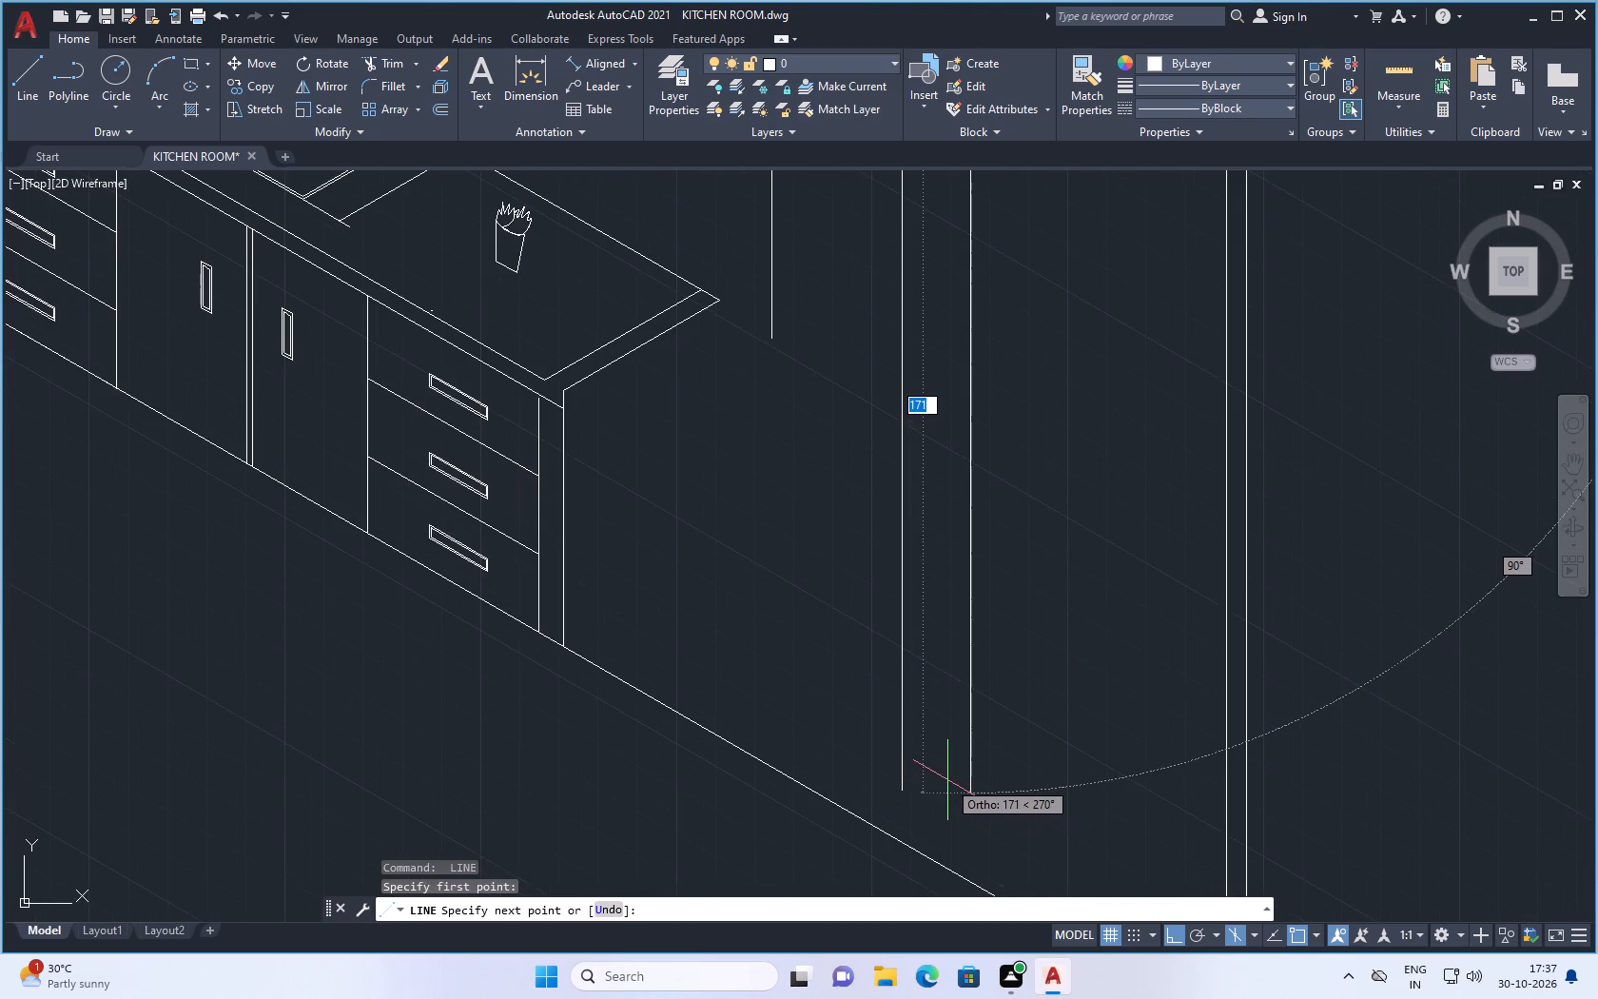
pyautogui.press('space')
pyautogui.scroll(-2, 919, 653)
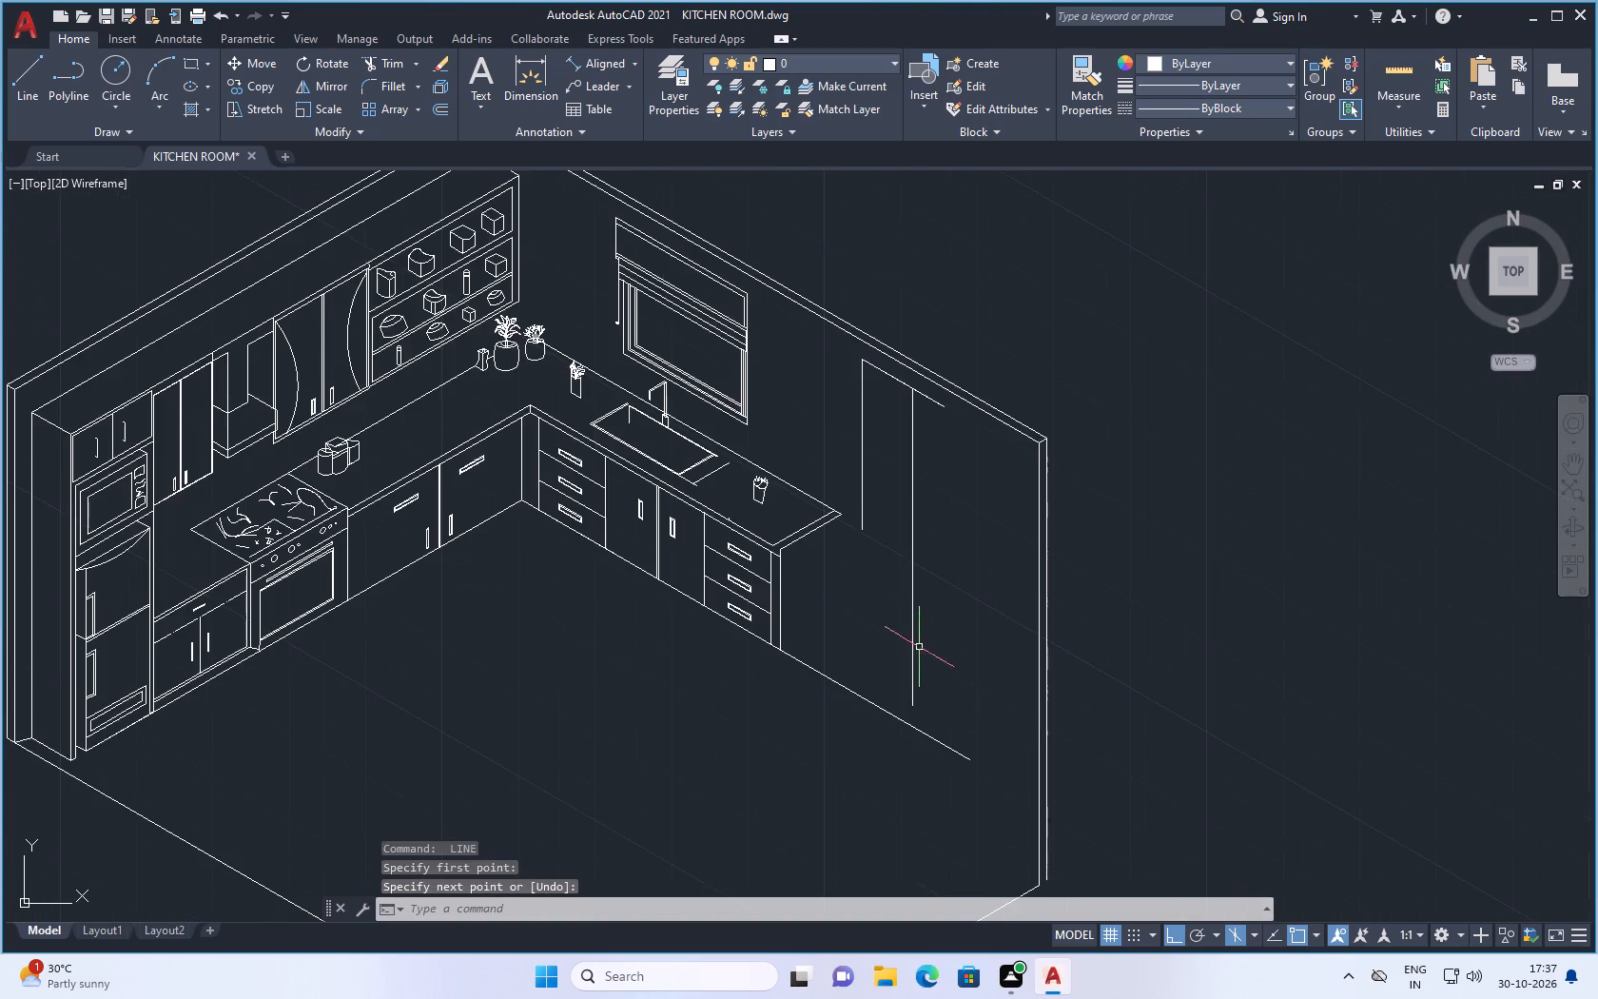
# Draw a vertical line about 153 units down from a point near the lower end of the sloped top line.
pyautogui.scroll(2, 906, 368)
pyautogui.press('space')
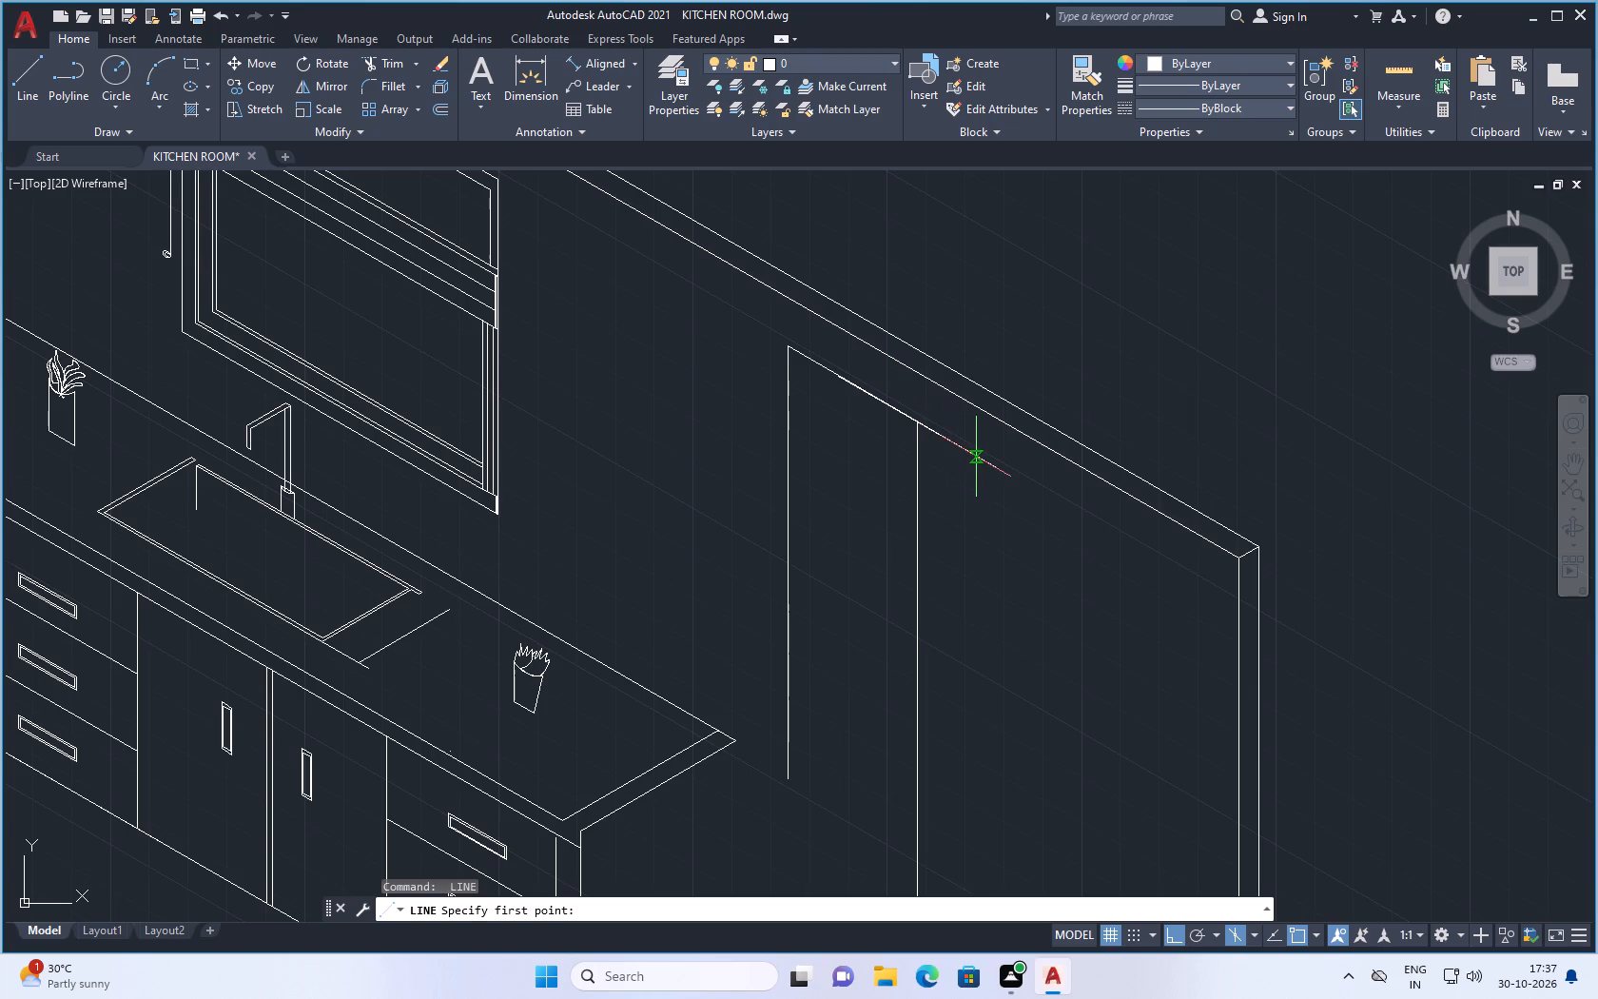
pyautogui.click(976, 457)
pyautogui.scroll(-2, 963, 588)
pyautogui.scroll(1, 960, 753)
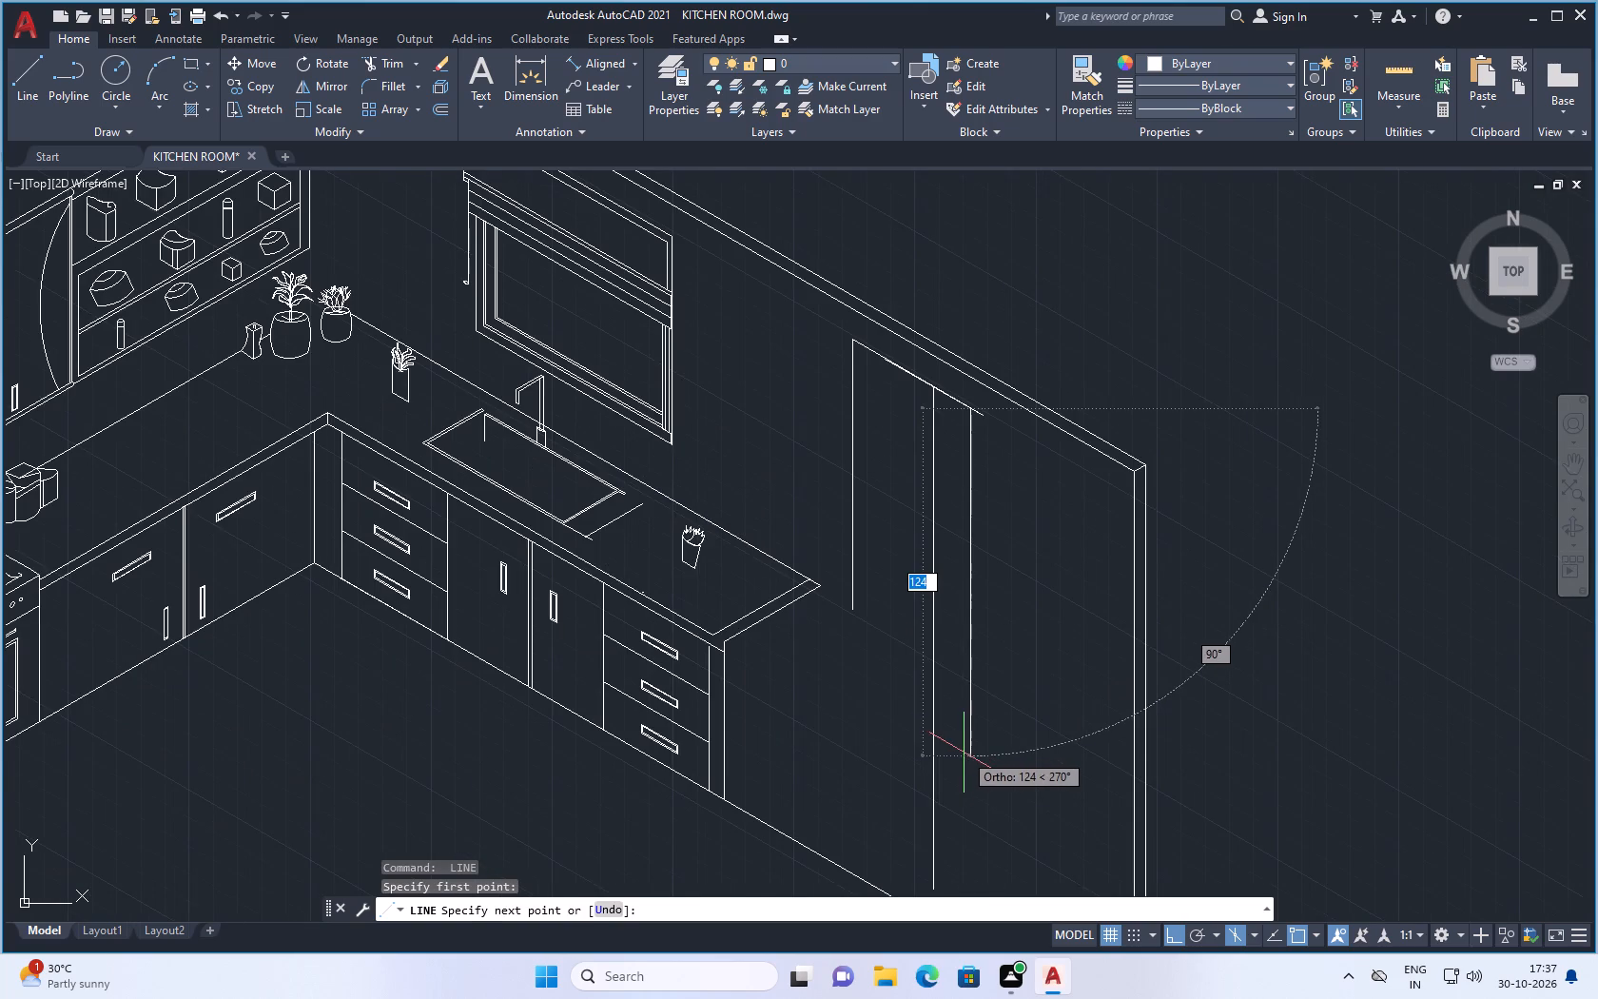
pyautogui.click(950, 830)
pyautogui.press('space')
# From the sloped top line's lower end, draw about 45 units at 330°, continuing about 150 units straight down beside the wall's end.
pyautogui.press('space')
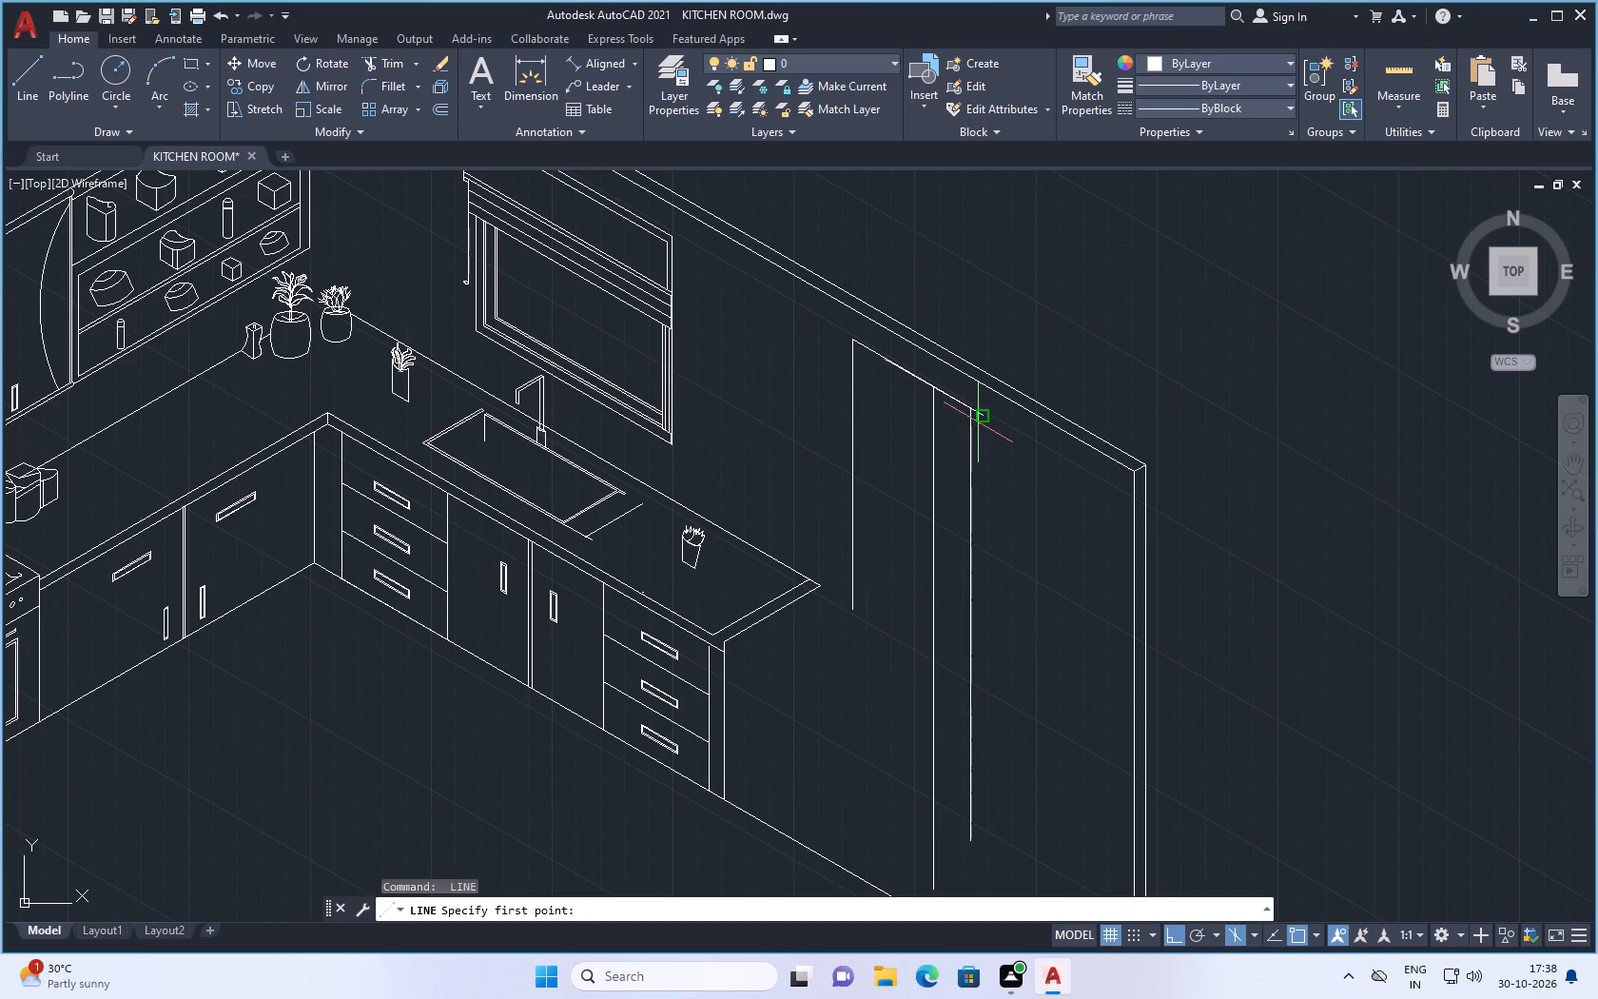
pyautogui.click(980, 411)
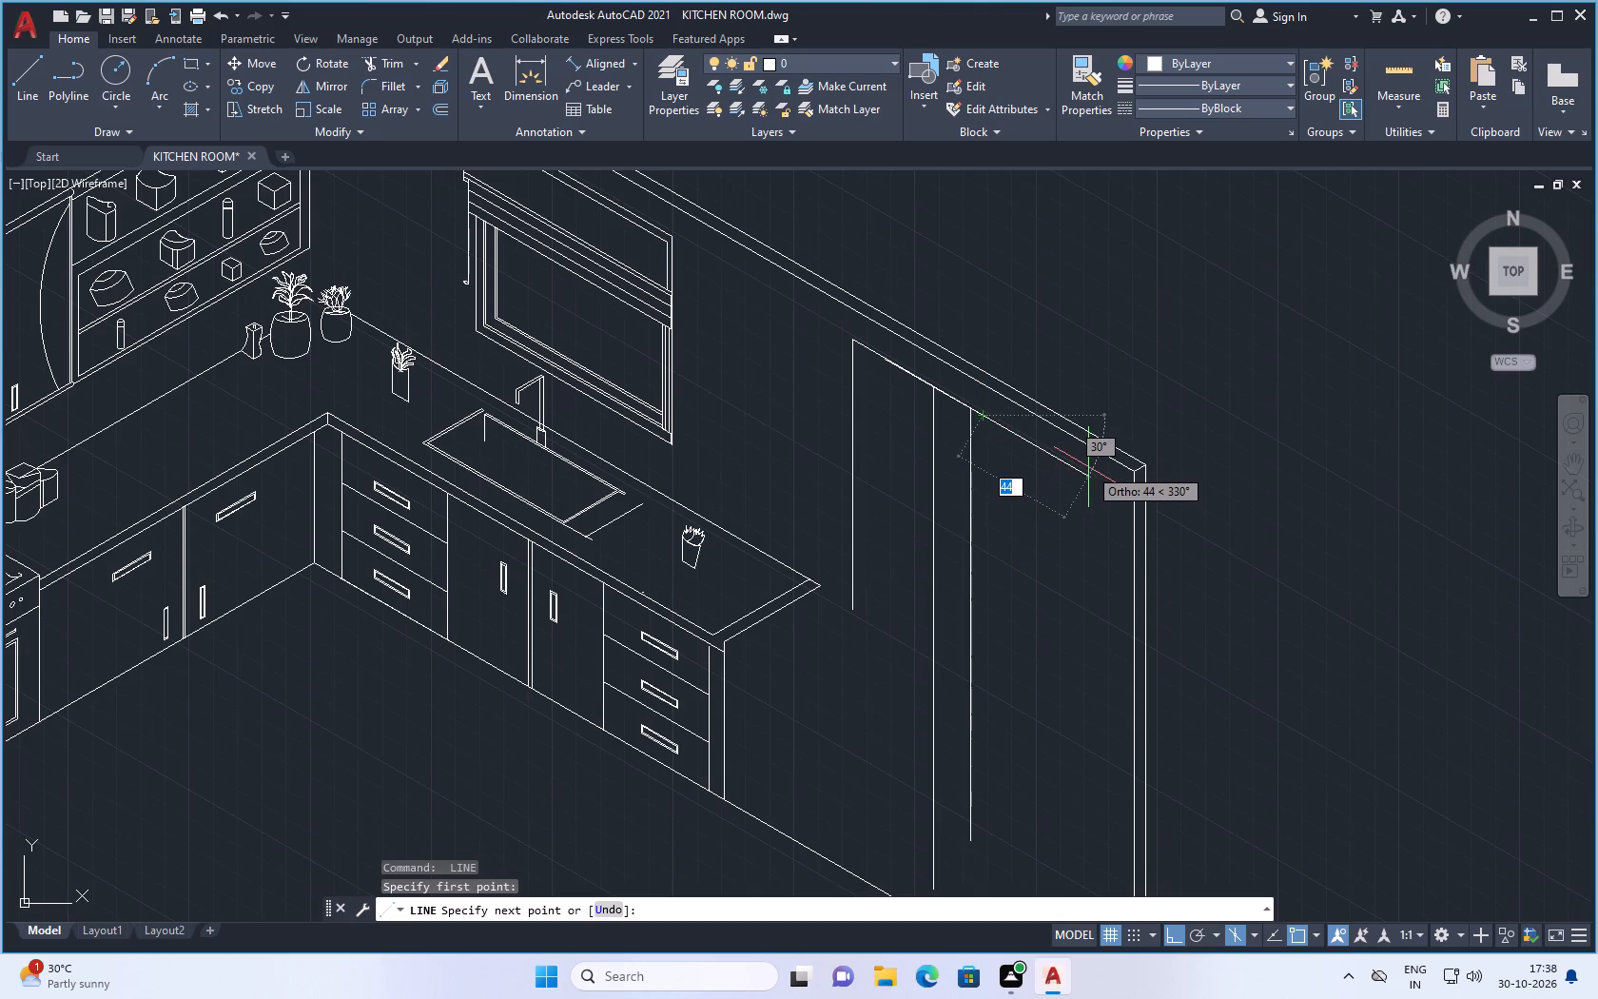
pyautogui.click(1093, 483)
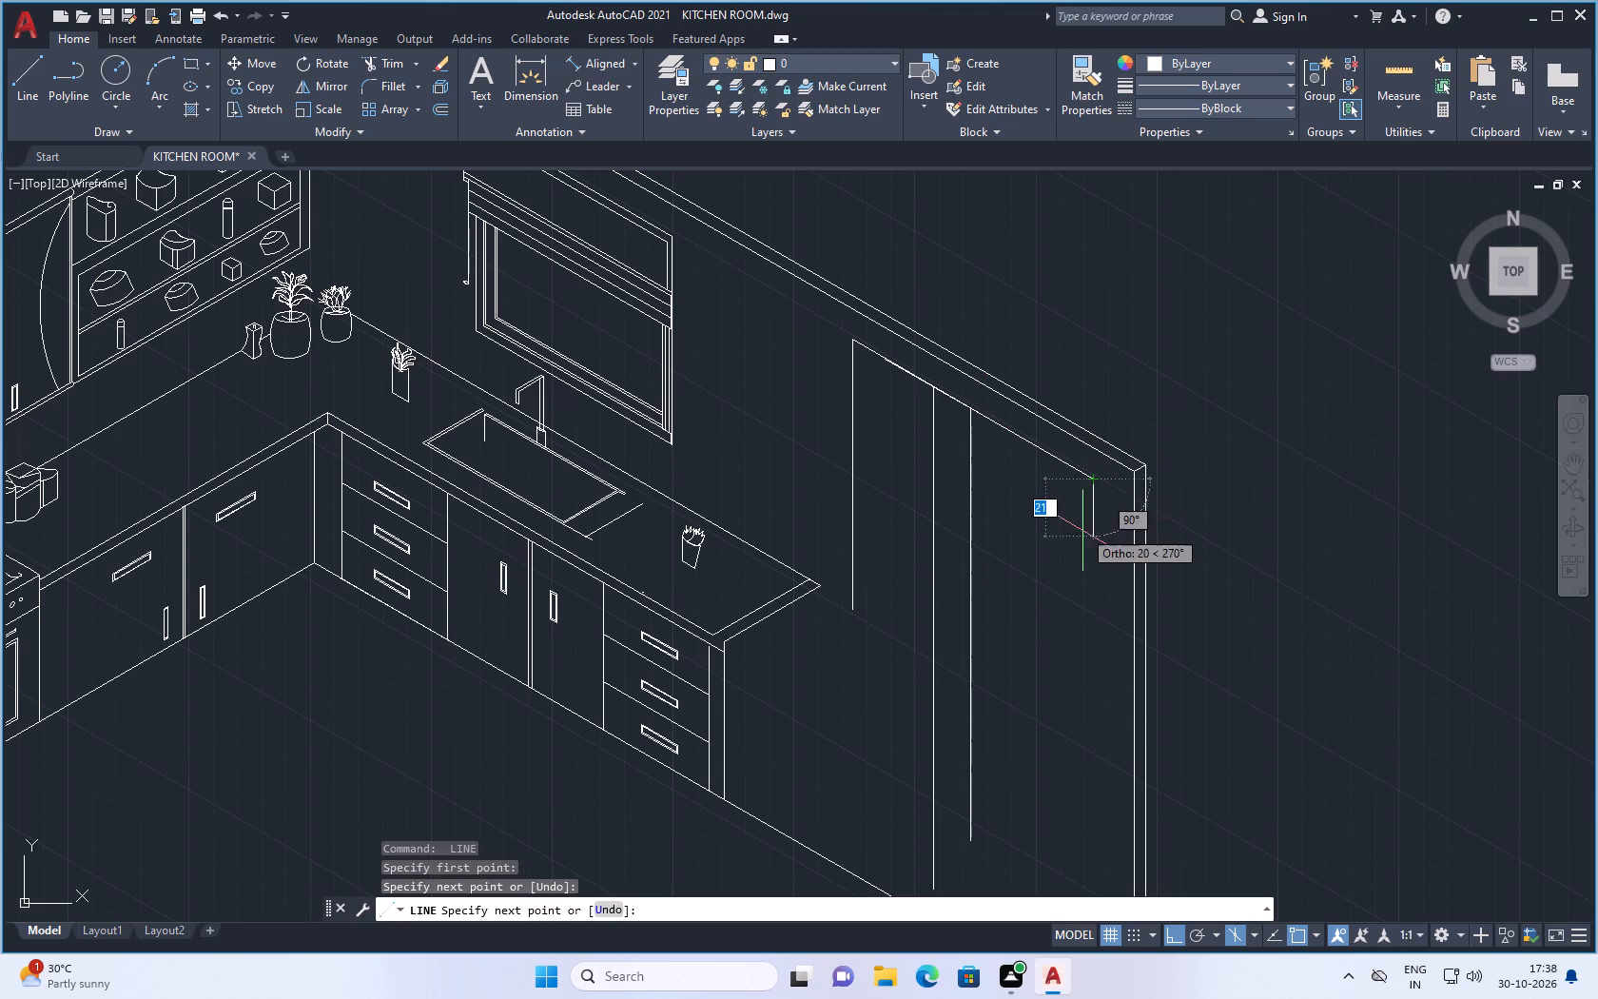
pyautogui.scroll(-2, 1095, 659)
pyautogui.scroll(2, 1083, 772)
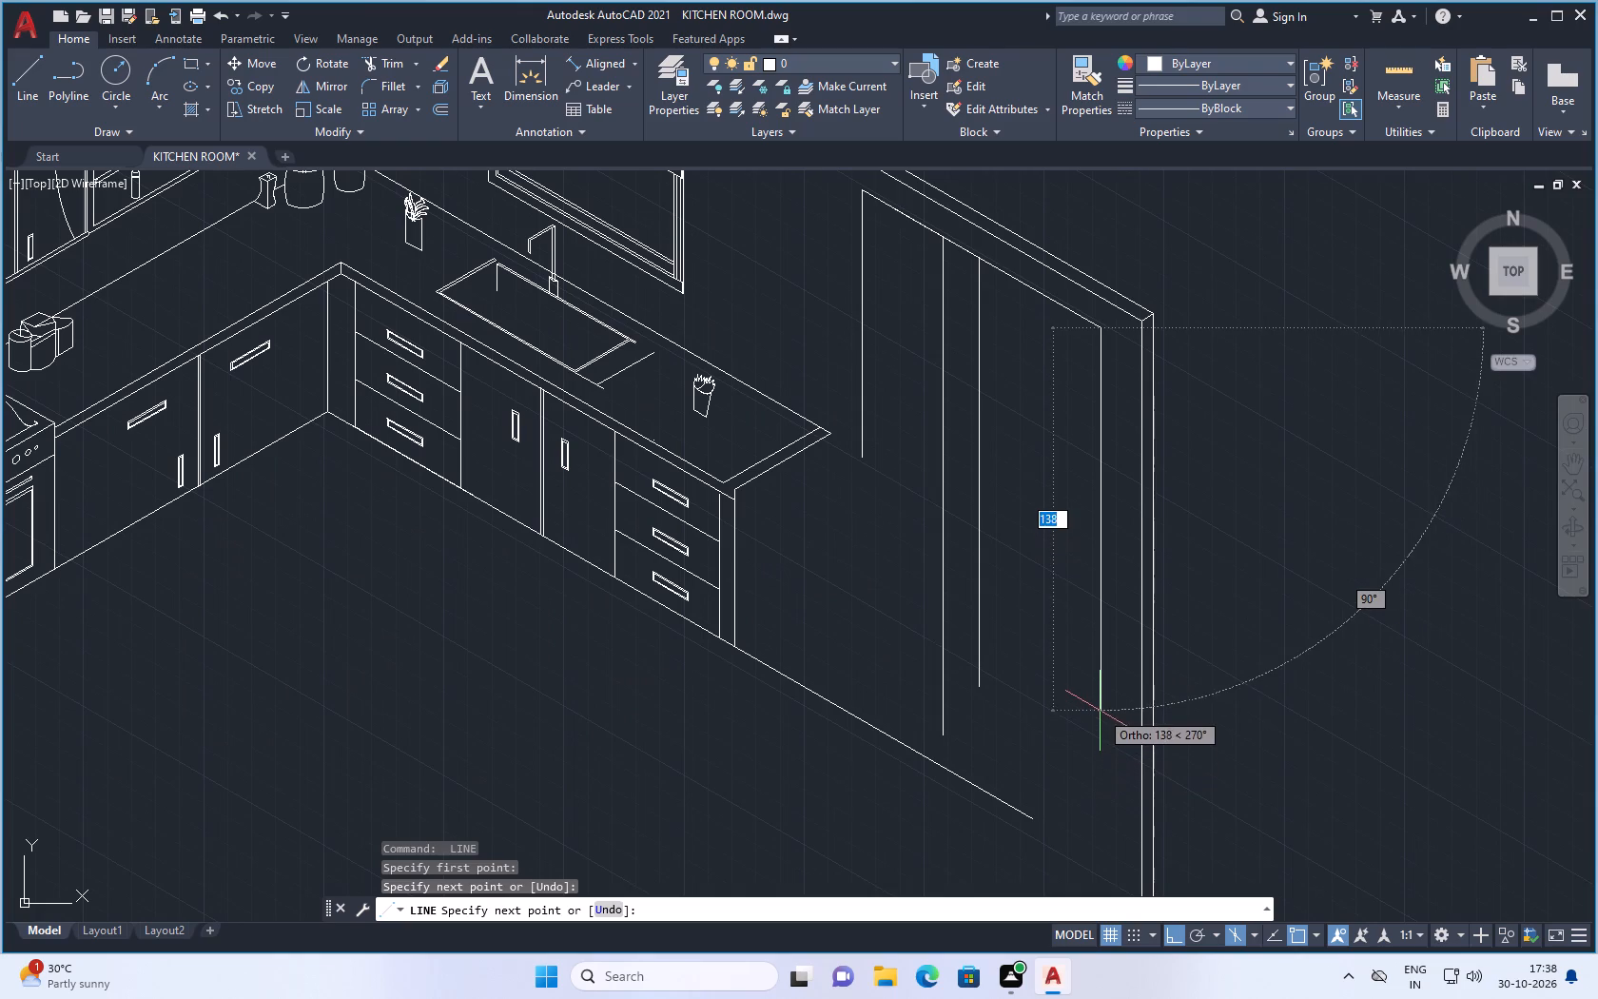
pyautogui.click(1100, 753)
pyautogui.press('space')
pyautogui.scroll(-1, 1046, 762)
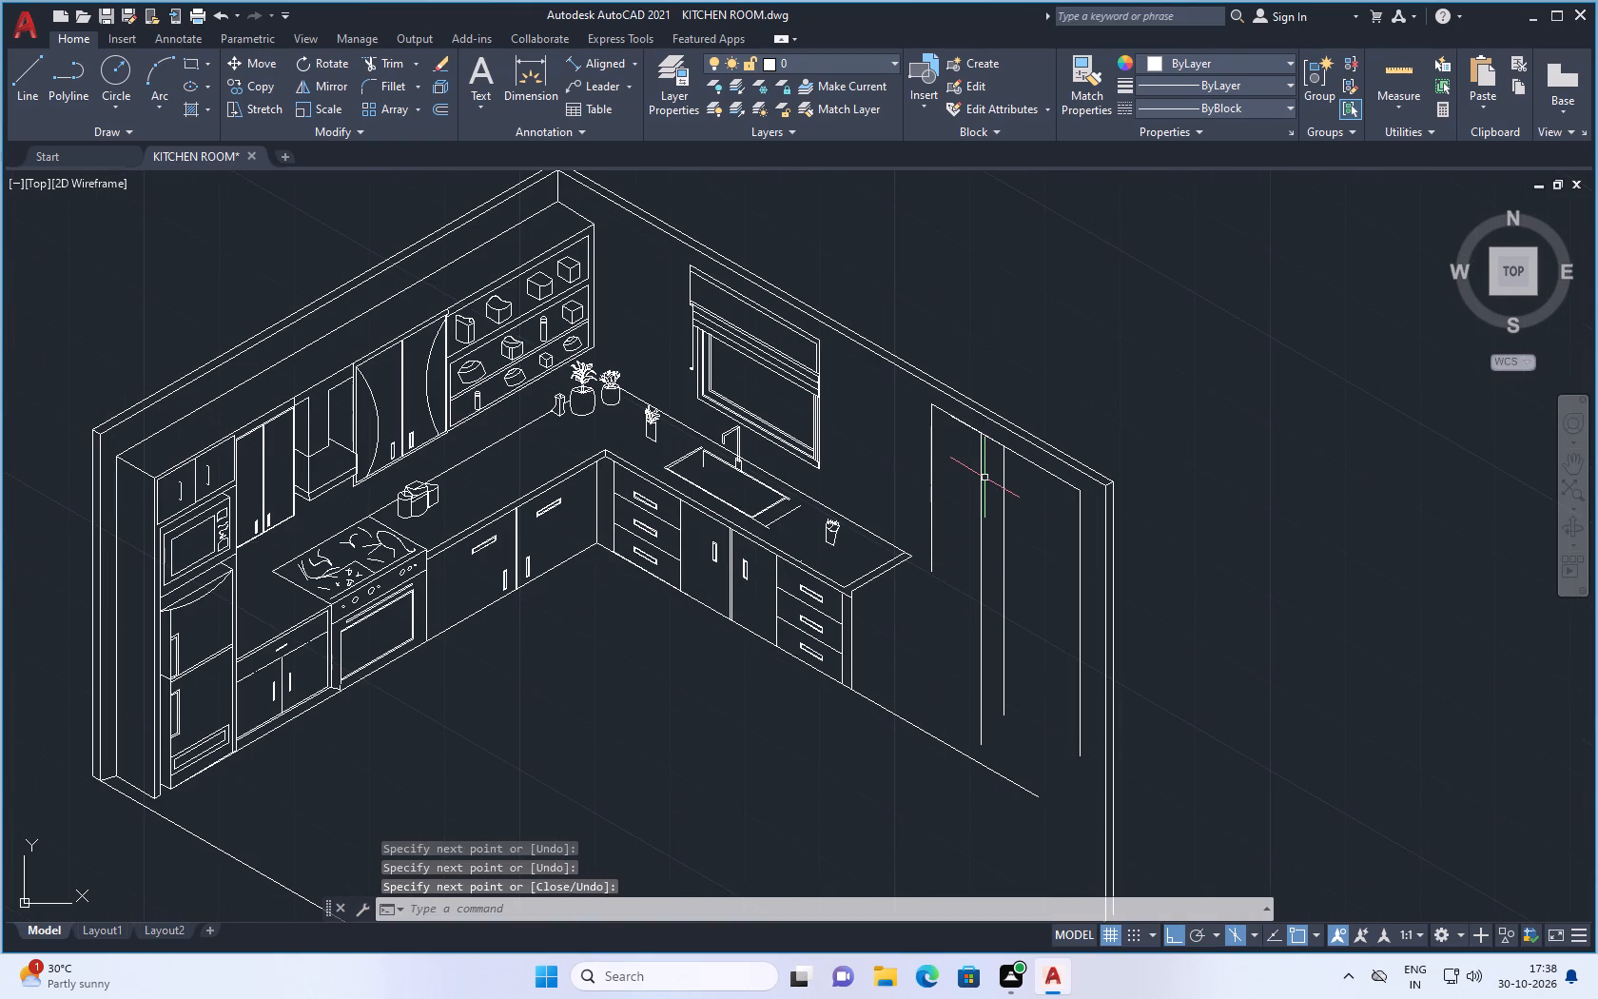
# Erase the two inner vertical lines of the tall outline, keeping the outer vertical edges.
pyautogui.scroll(2, 932, 467)
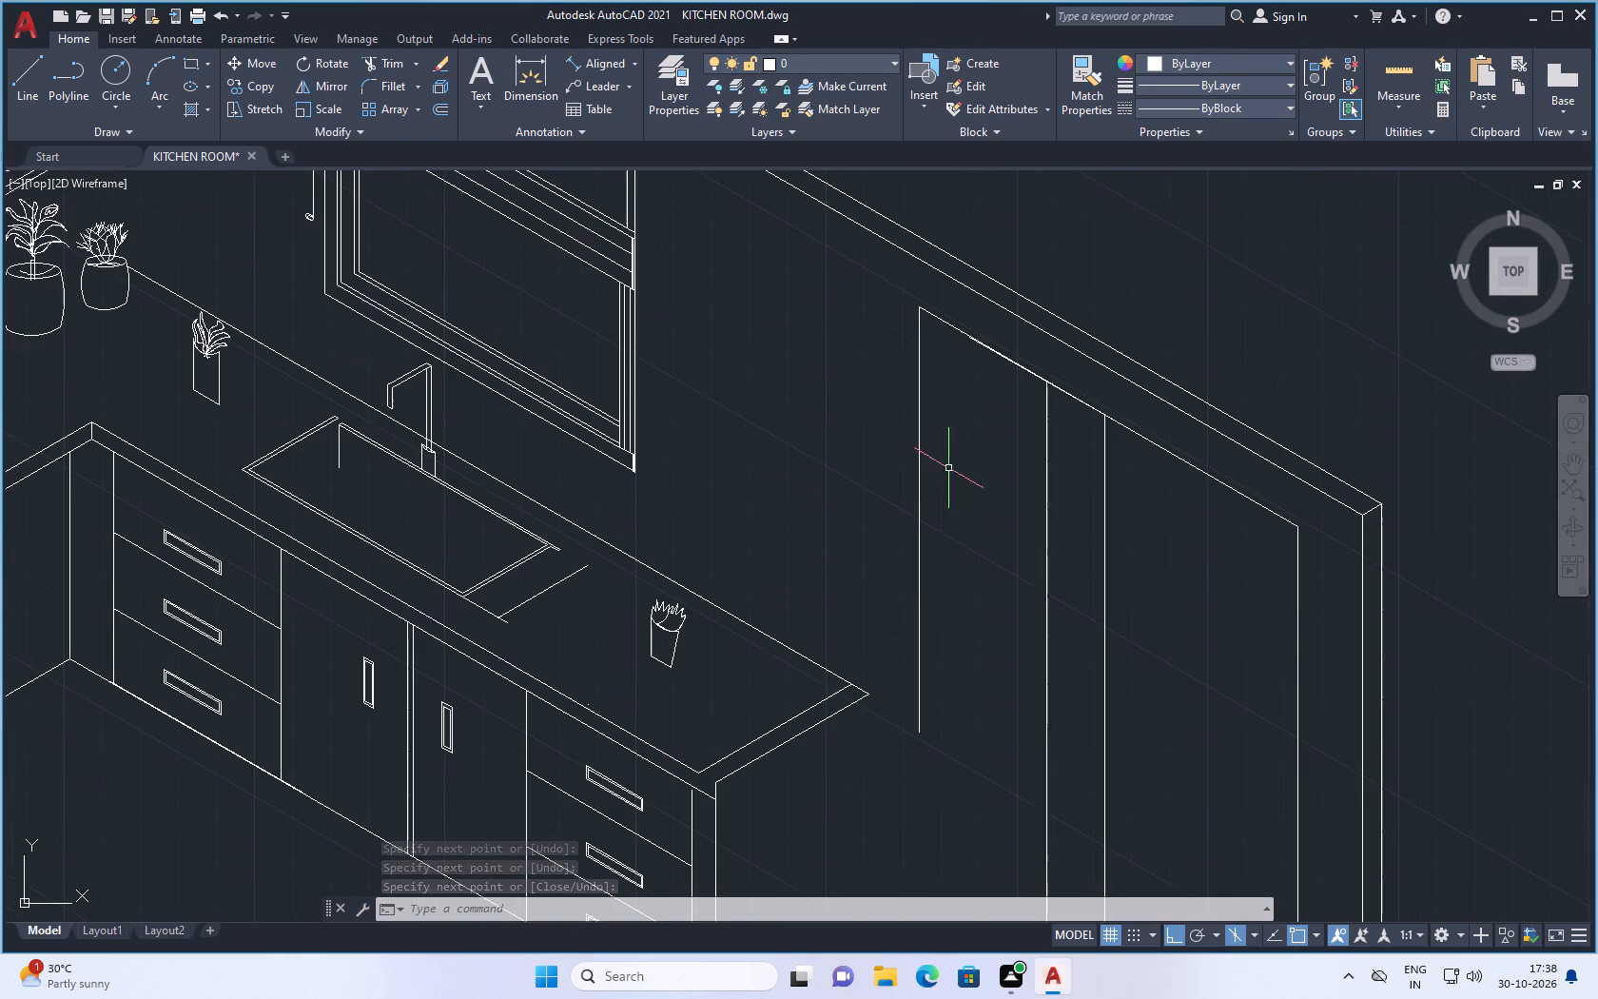
pyautogui.click(1144, 480)
pyautogui.click(1013, 562)
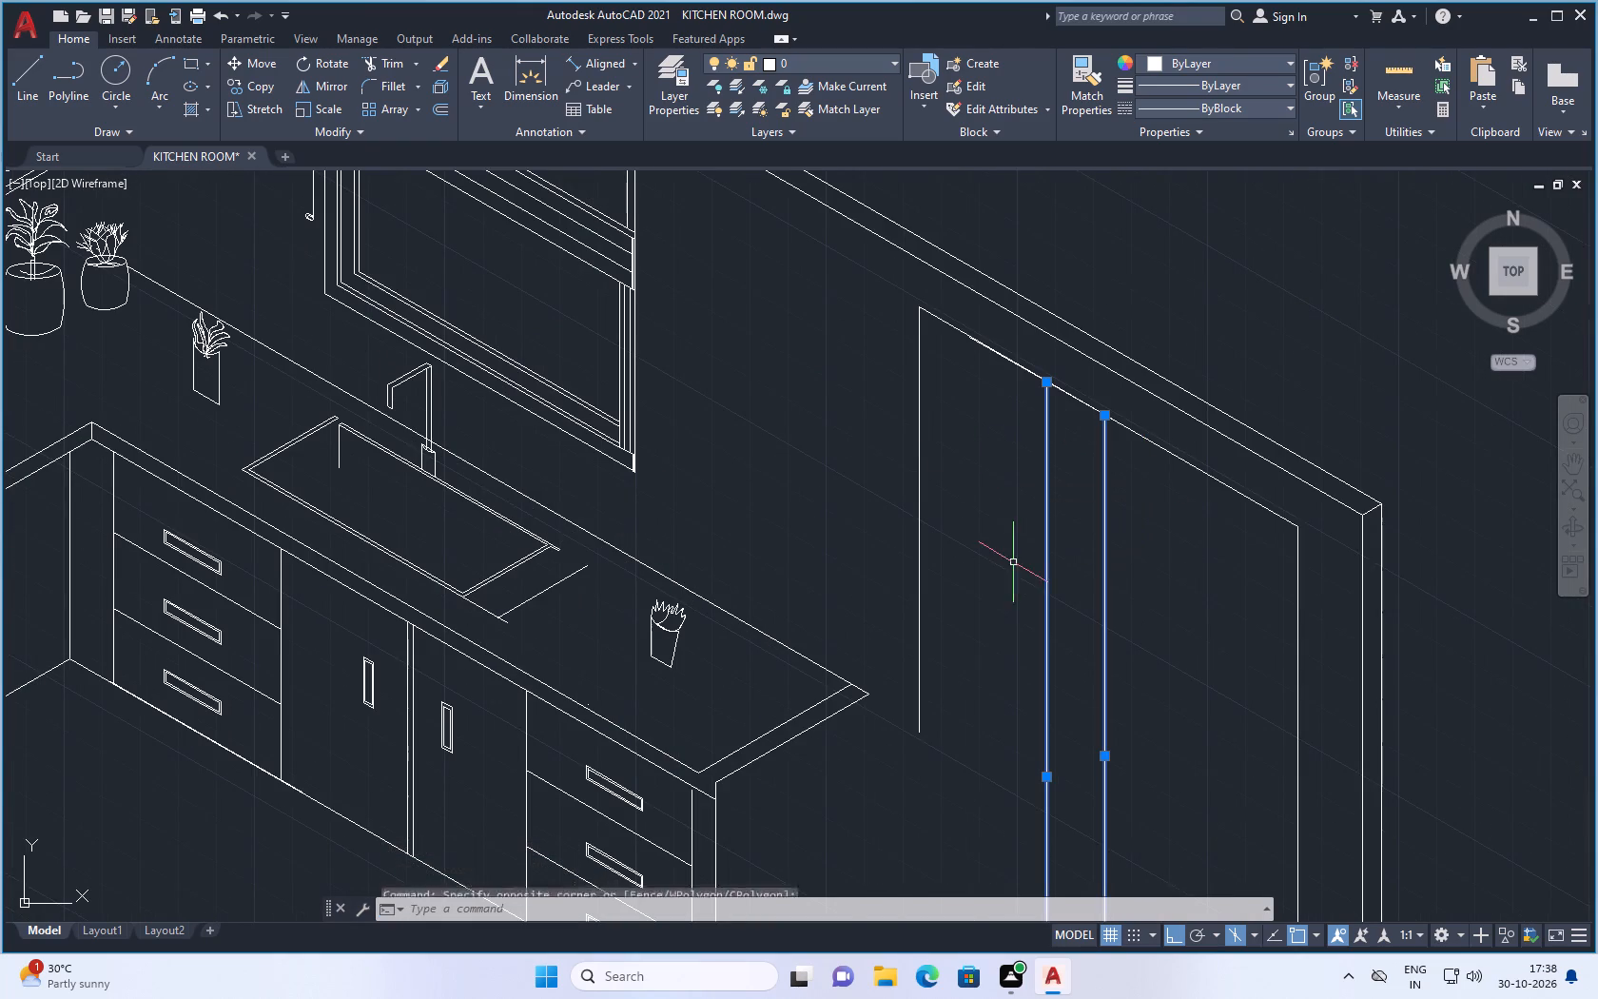
pyautogui.press('Delete')
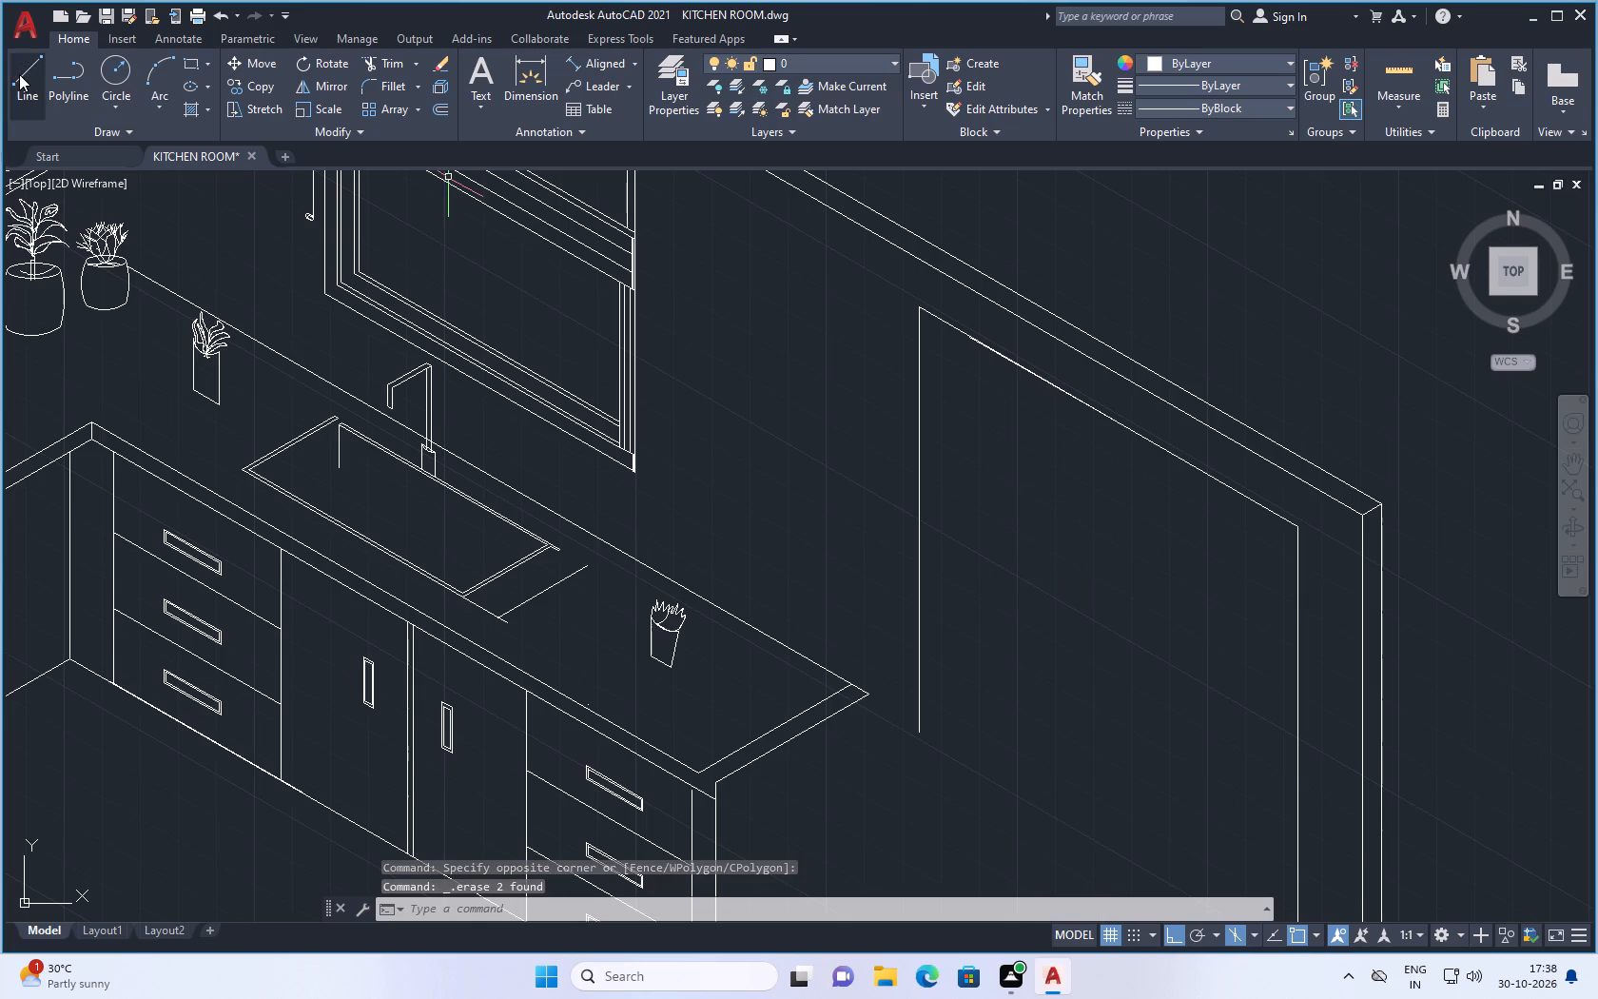
# Erase the three sloped segments forming the top edge of the tall outline.
pyautogui.click(19, 75)
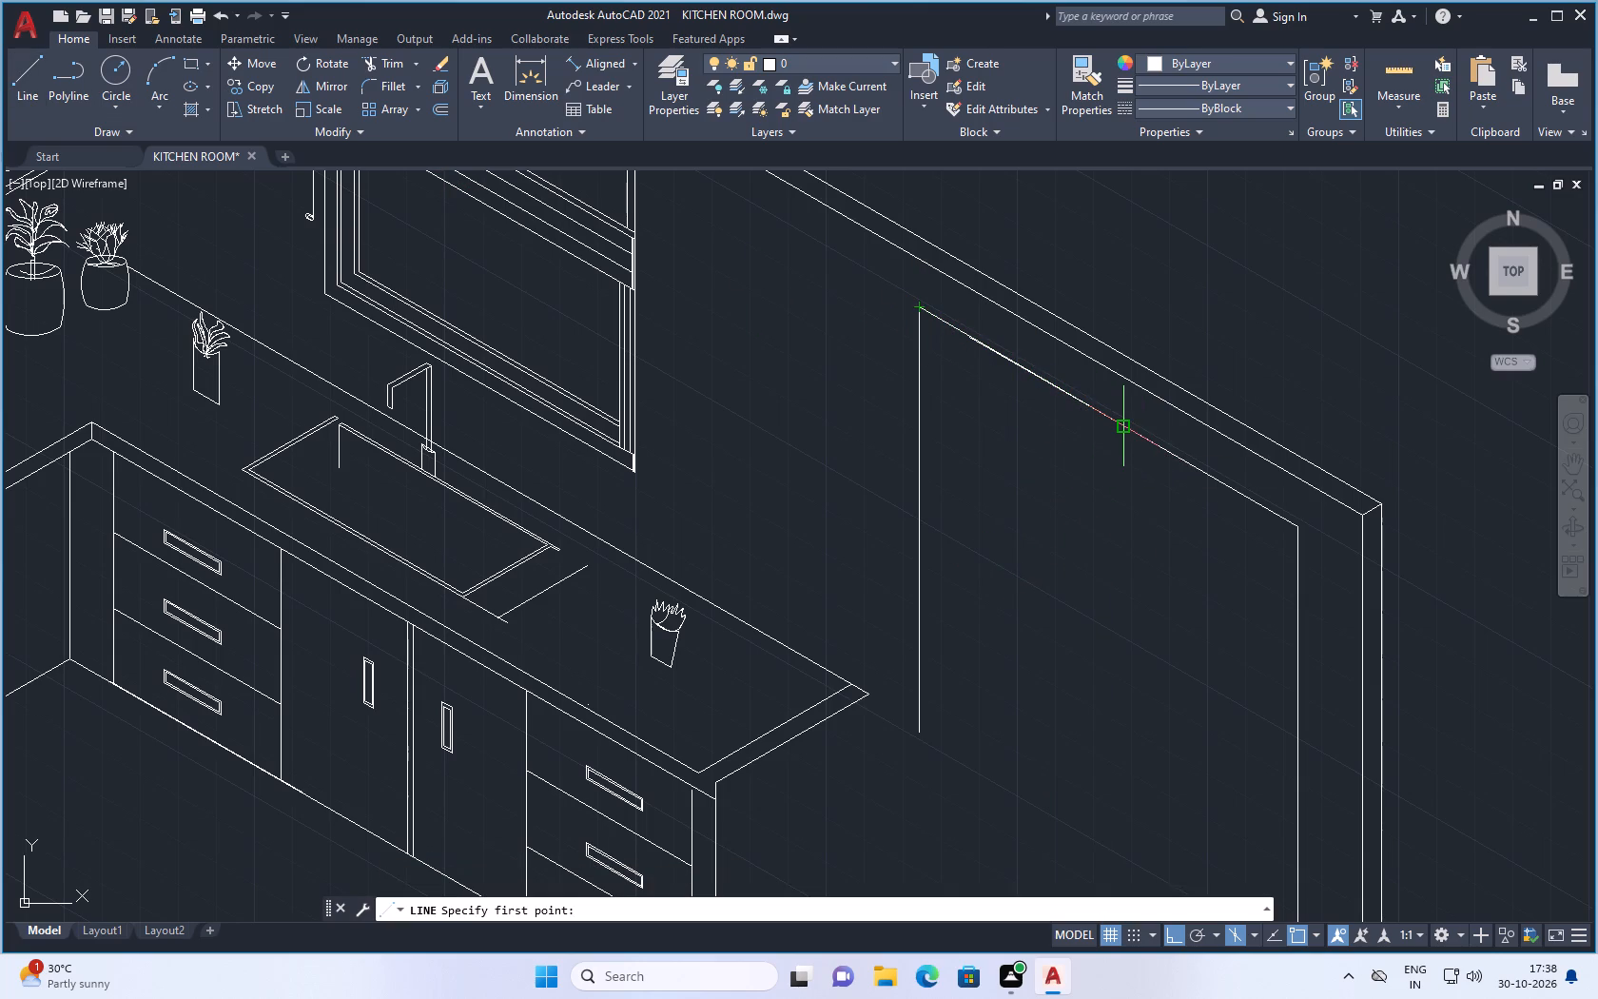
pyautogui.press('Escape')
pyautogui.scroll(1, 1054, 396)
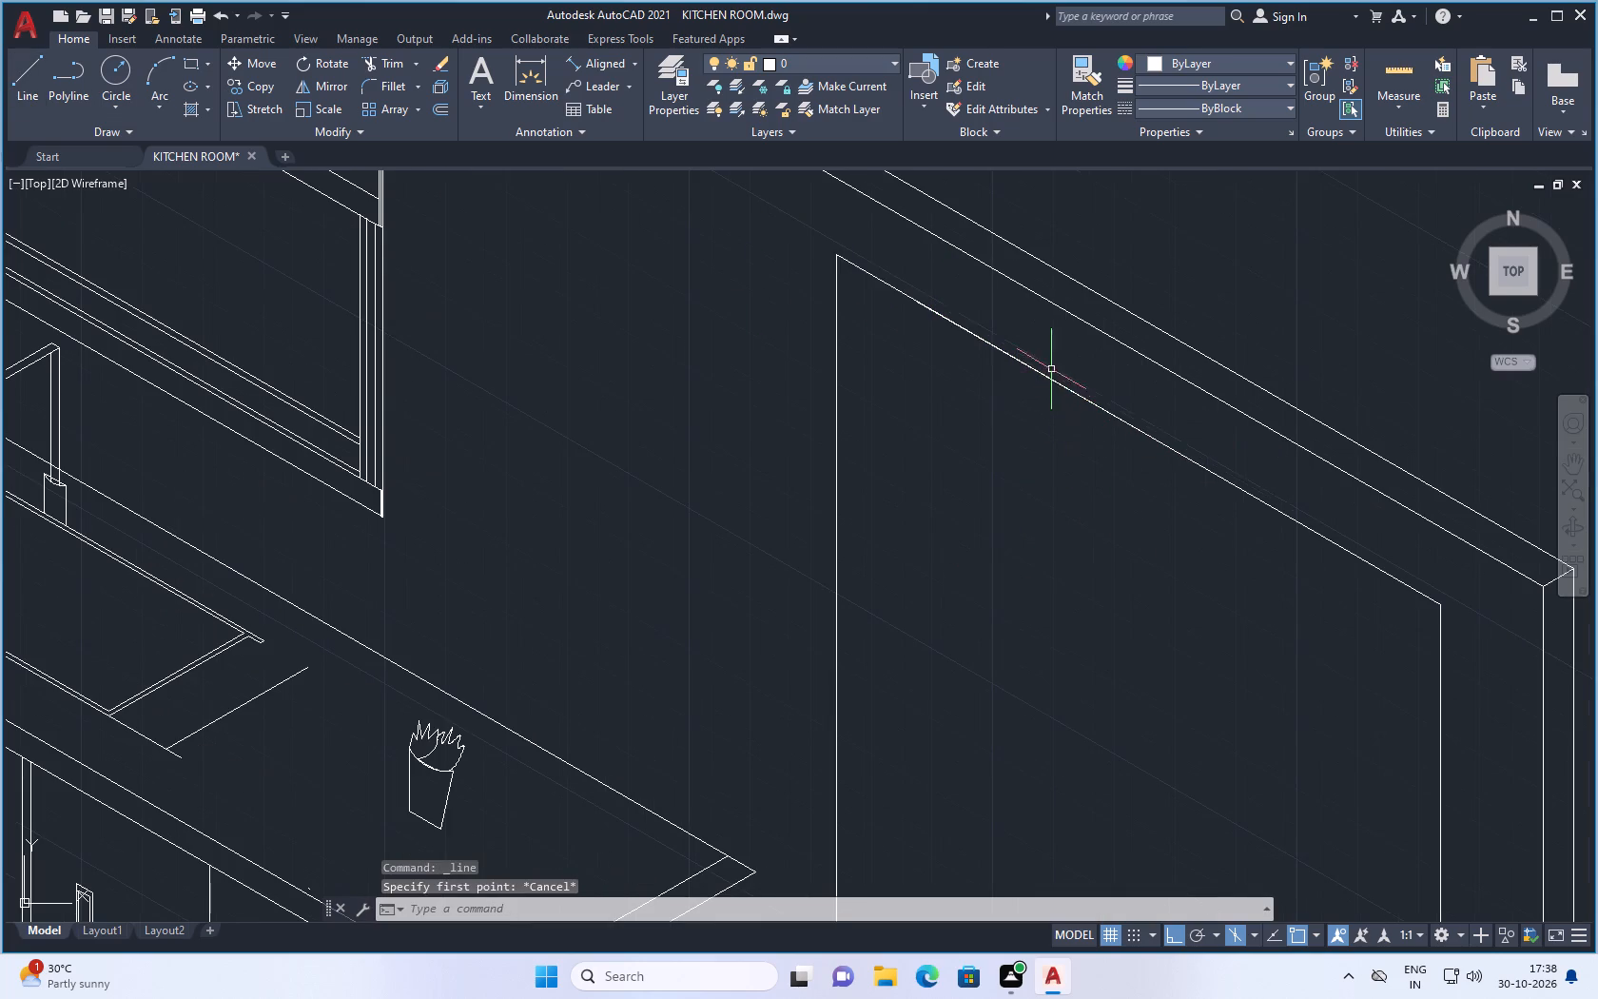
pyautogui.click(1044, 376)
pyautogui.press('Delete')
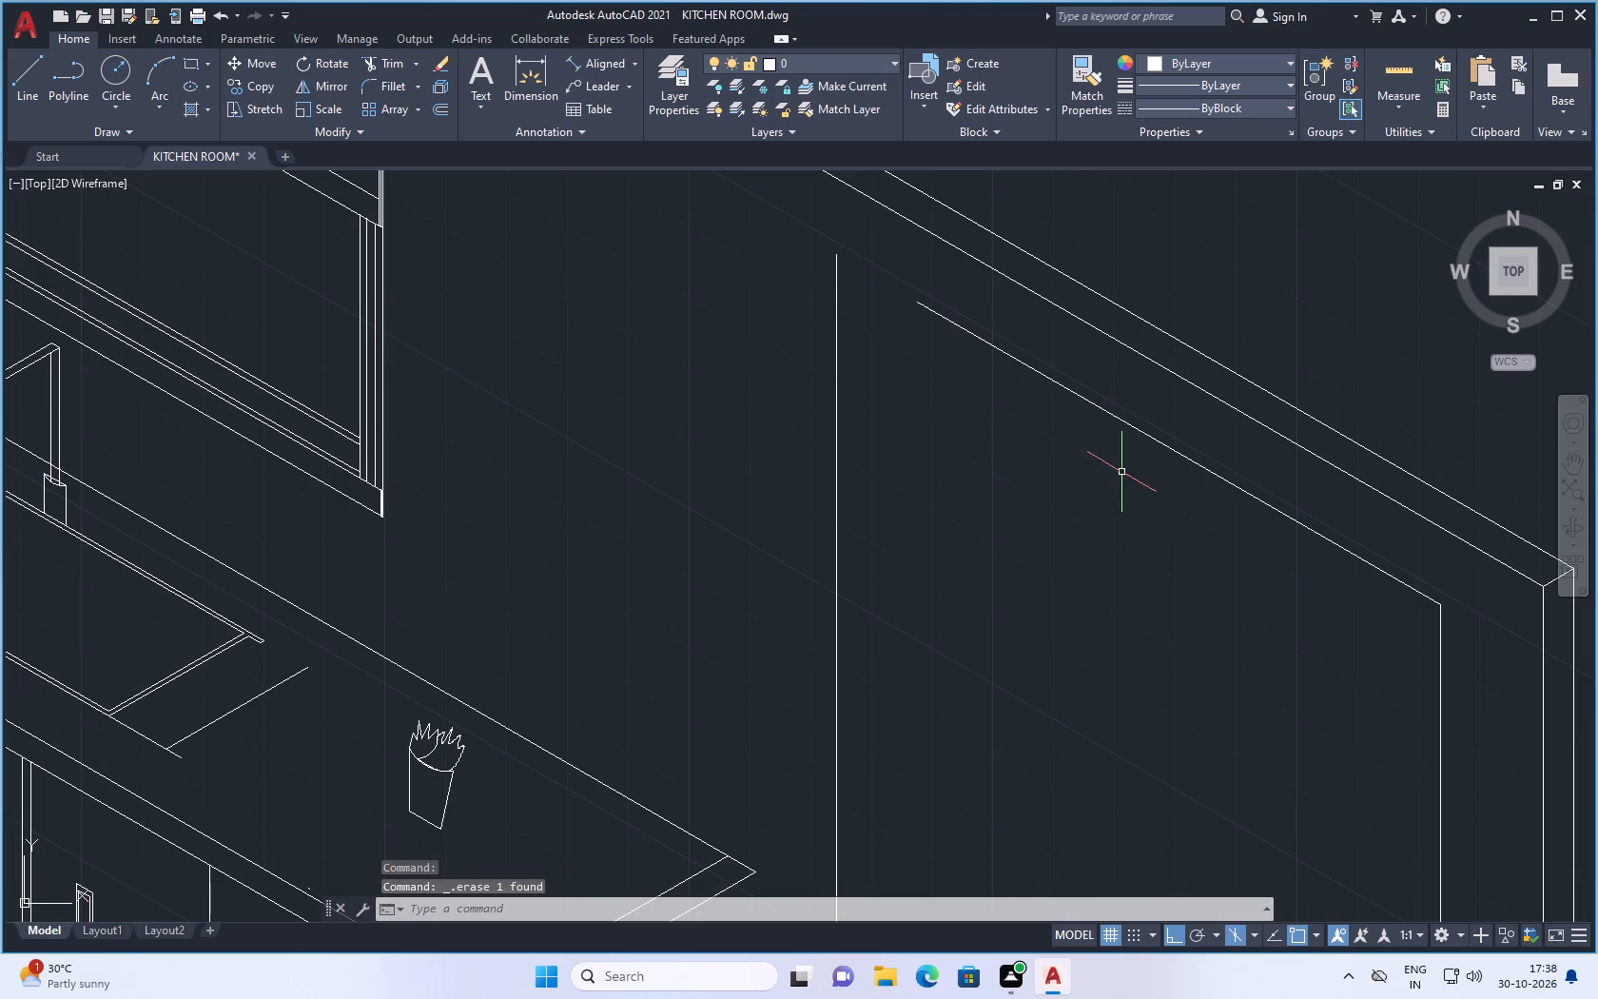
pyautogui.click(1035, 368)
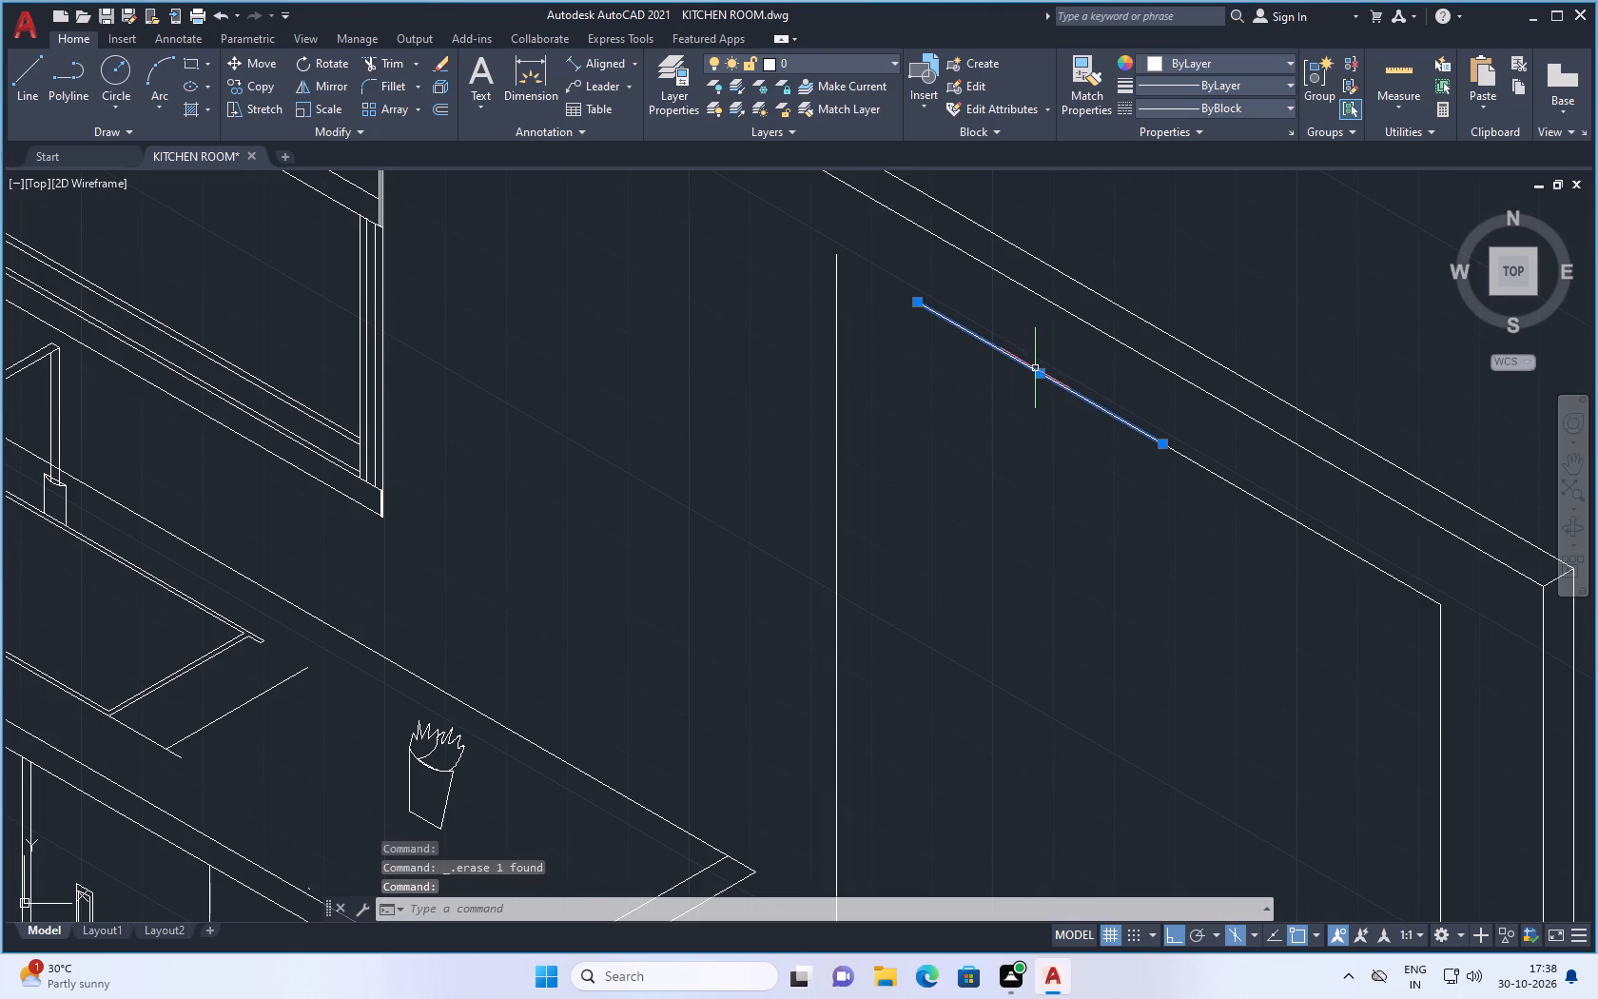
pyautogui.click(1233, 481)
pyautogui.press('Delete')
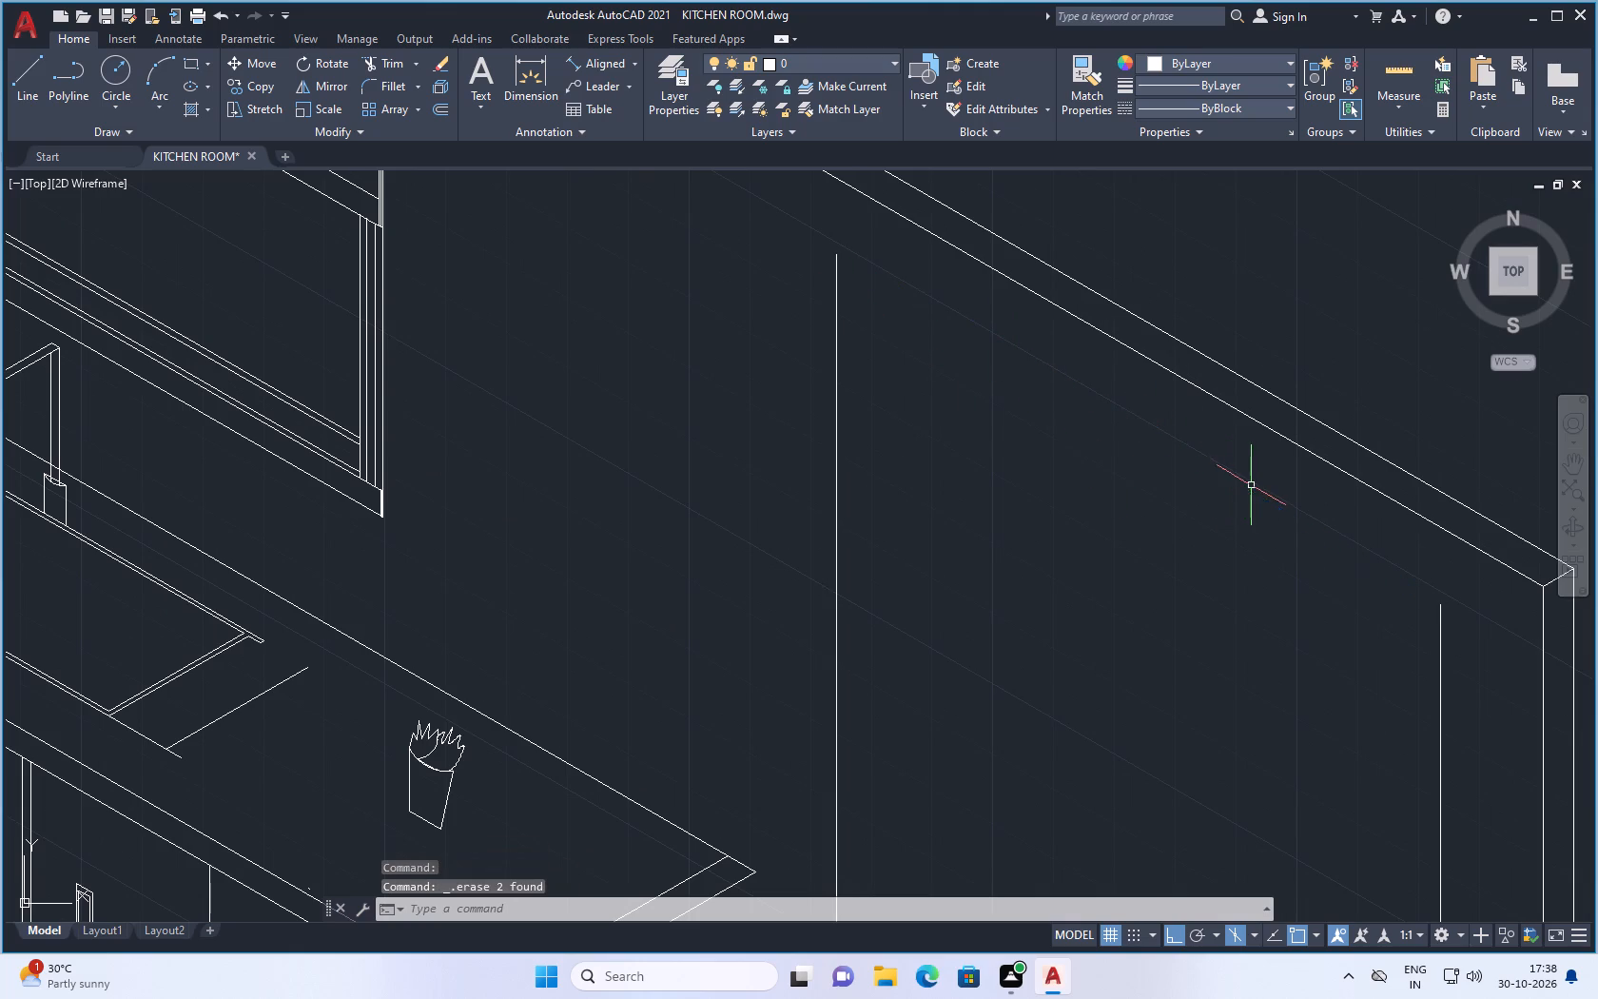
# Draw one sloped line of about 99 units at 330° joining the upper ends of the two outer vertical edges.
pyautogui.click(24, 73)
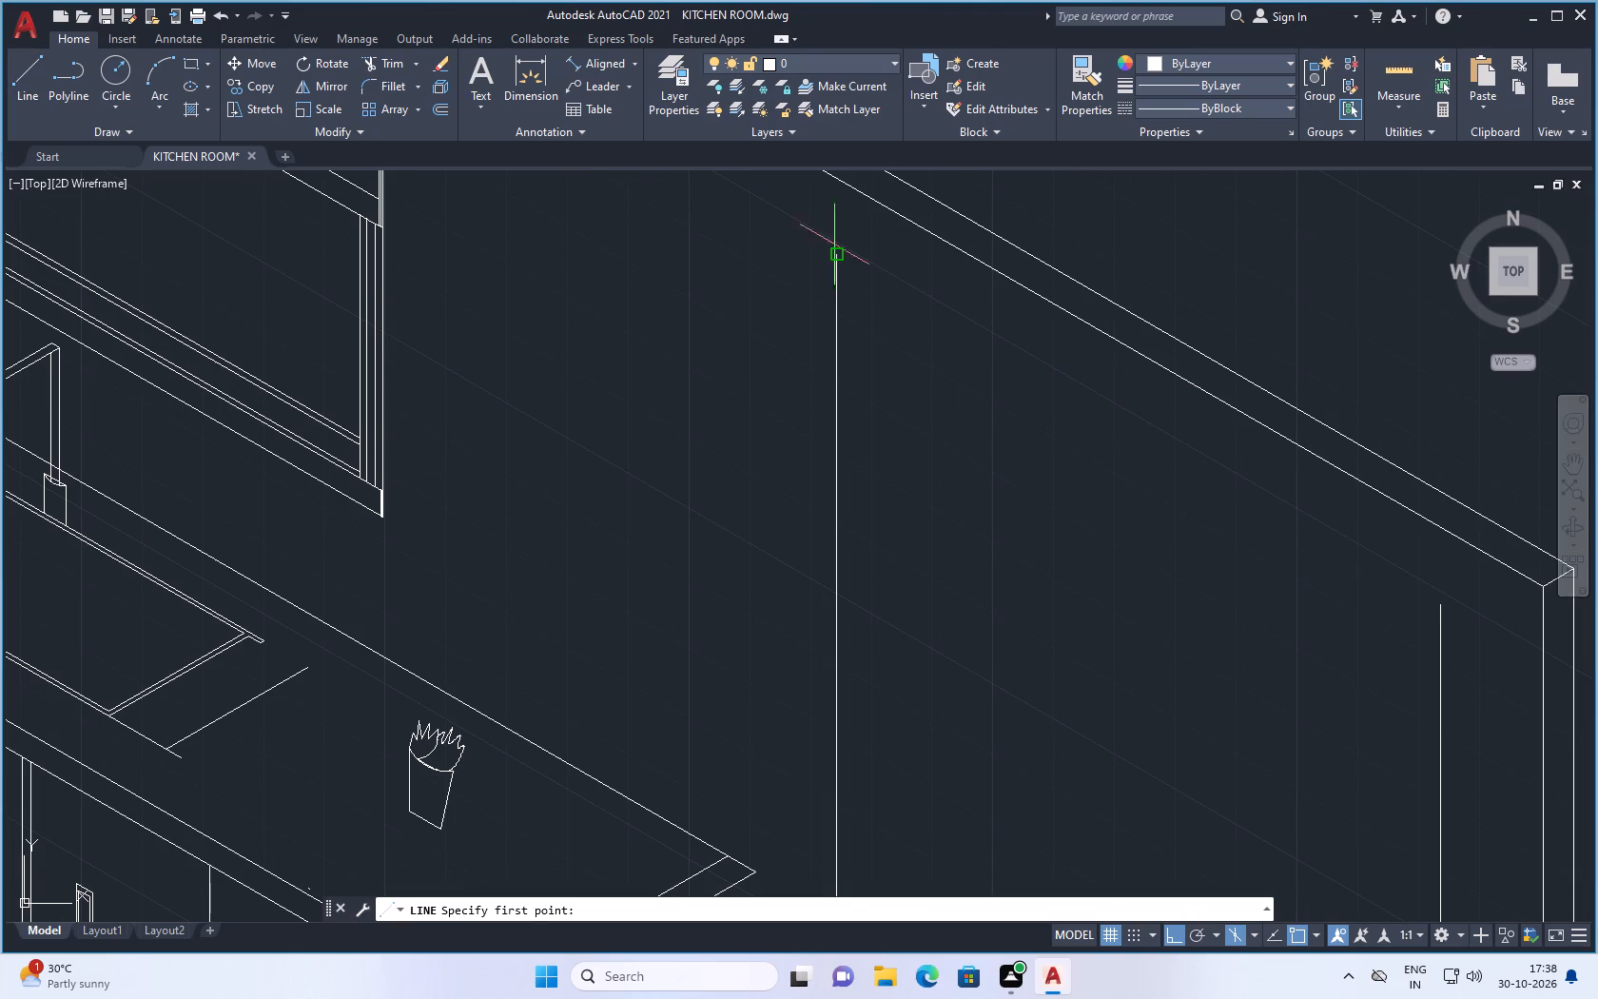
pyautogui.click(831, 248)
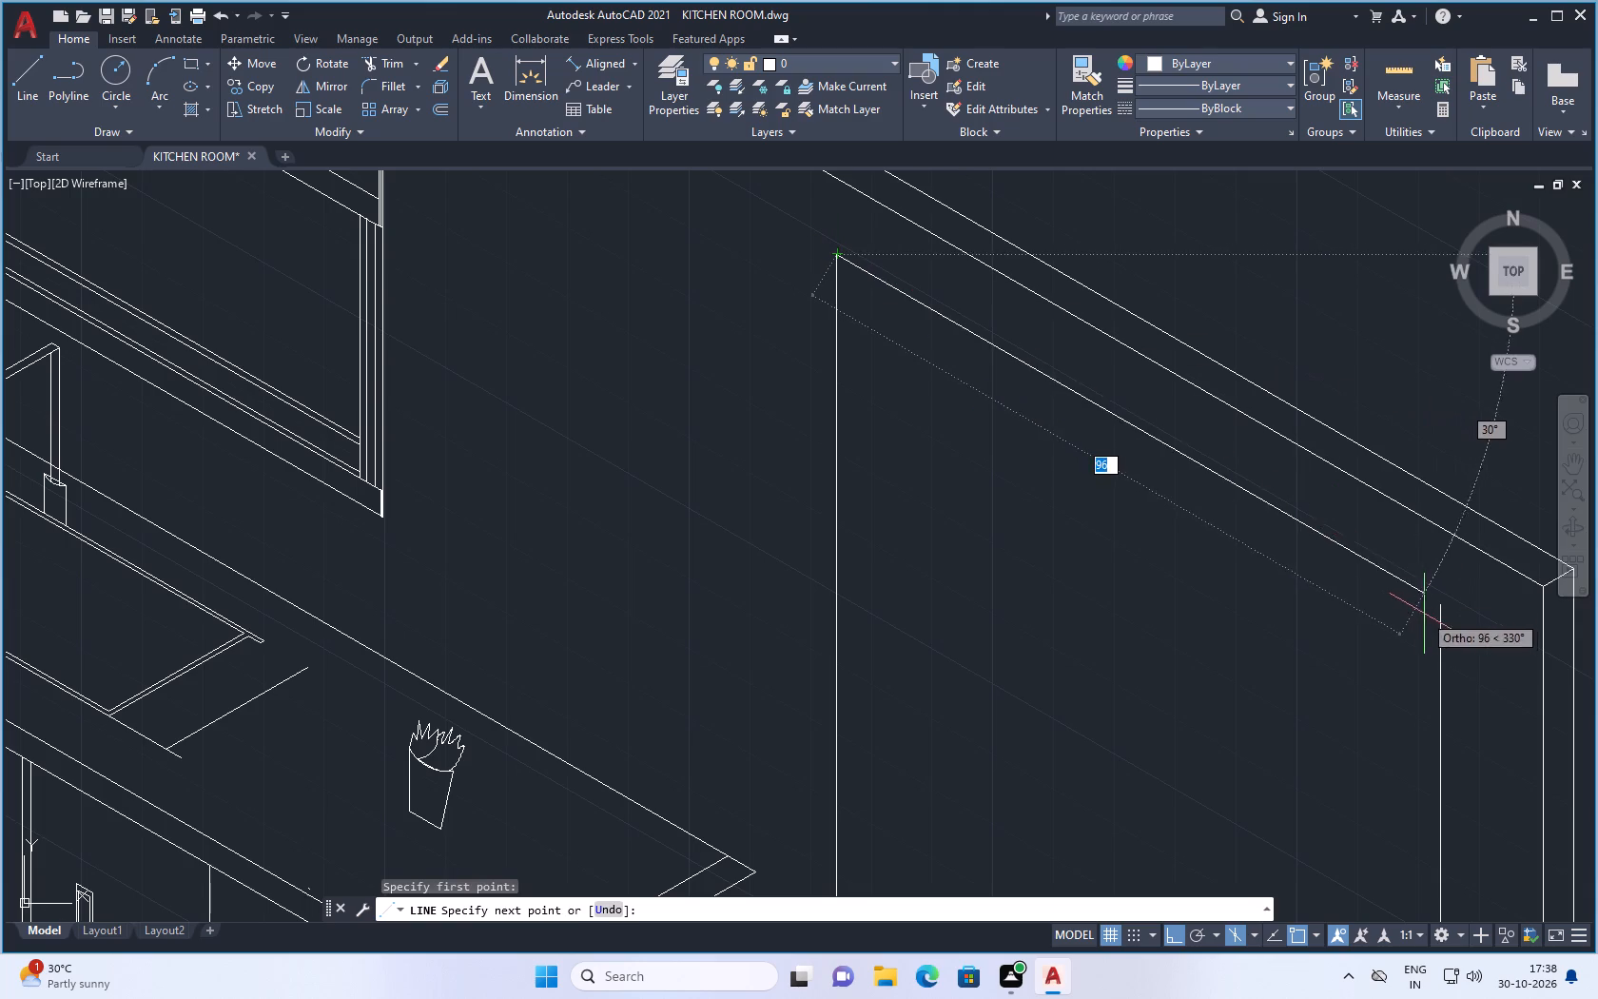
pyautogui.click(1441, 607)
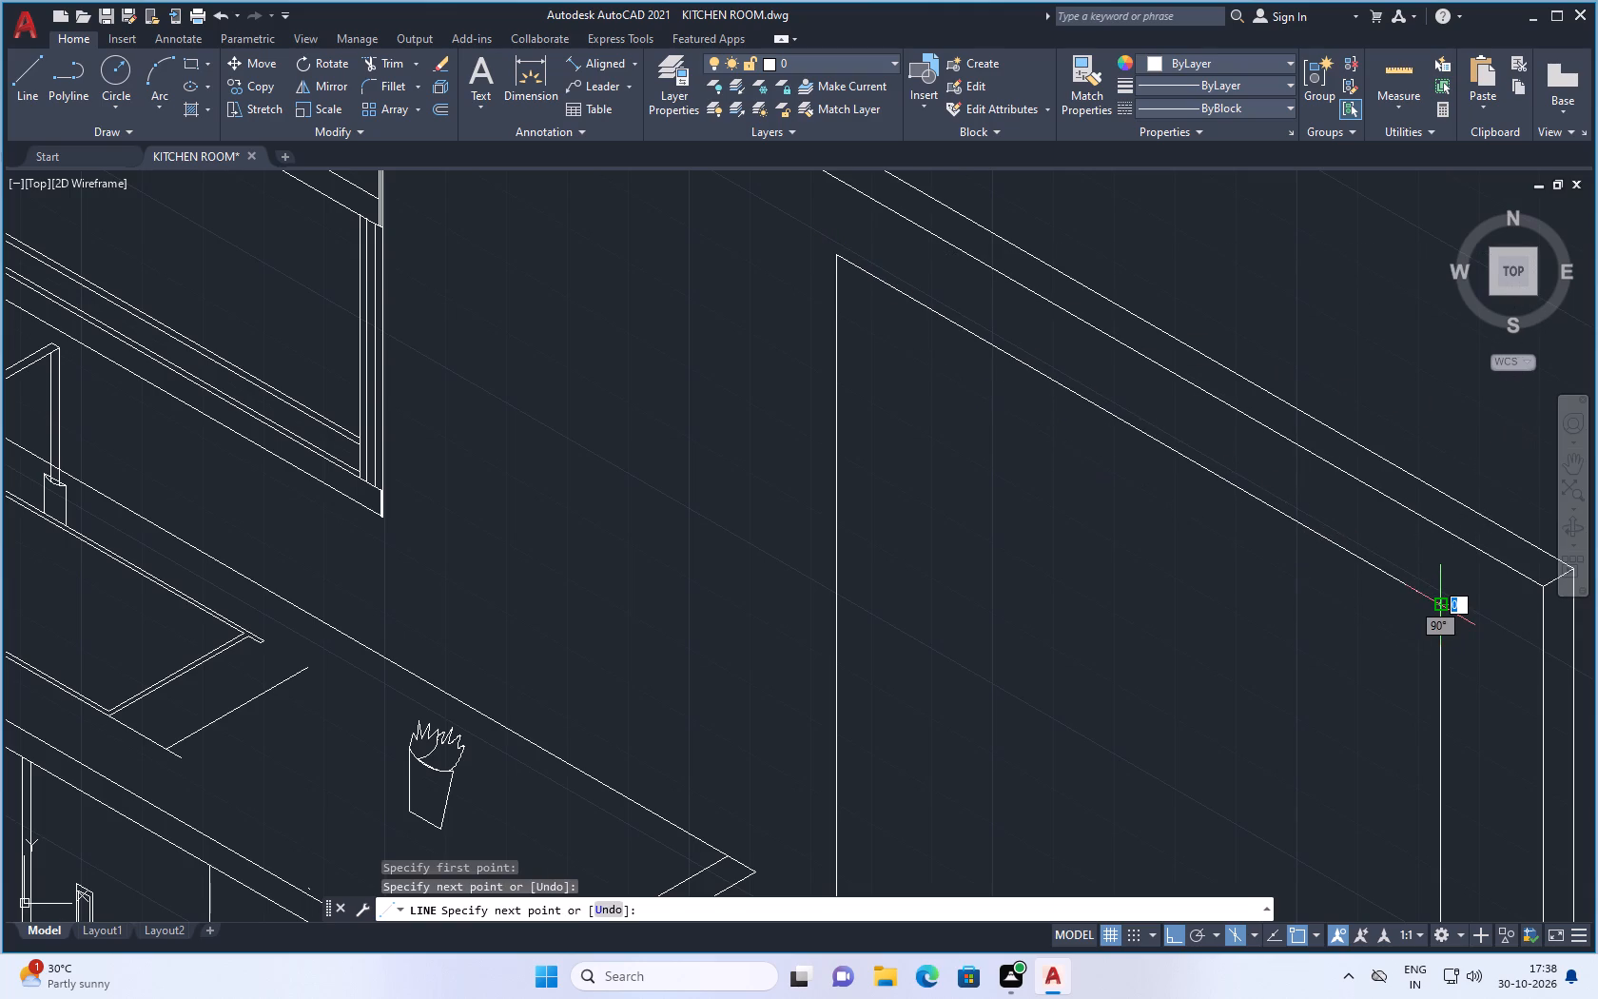
pyautogui.press('space')
pyautogui.scroll(-2, 1207, 610)
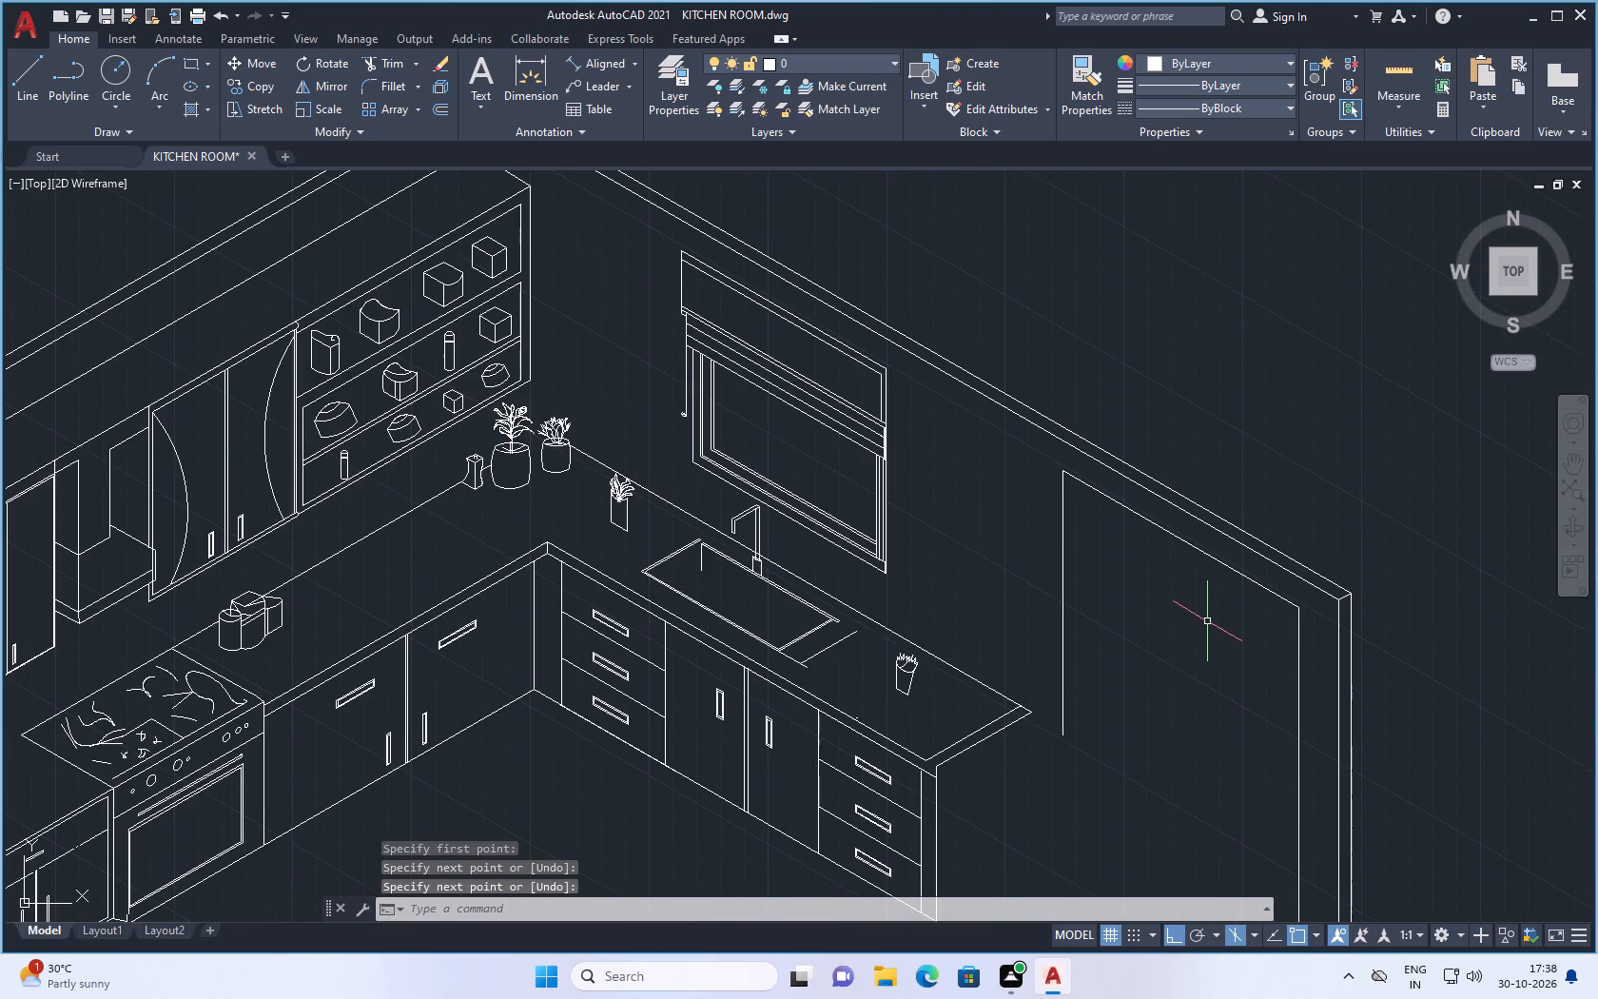
# Draw a vertical line about 150 units down from the midpoint of the sloped top edge, ending above the floor line.
pyautogui.press('space')
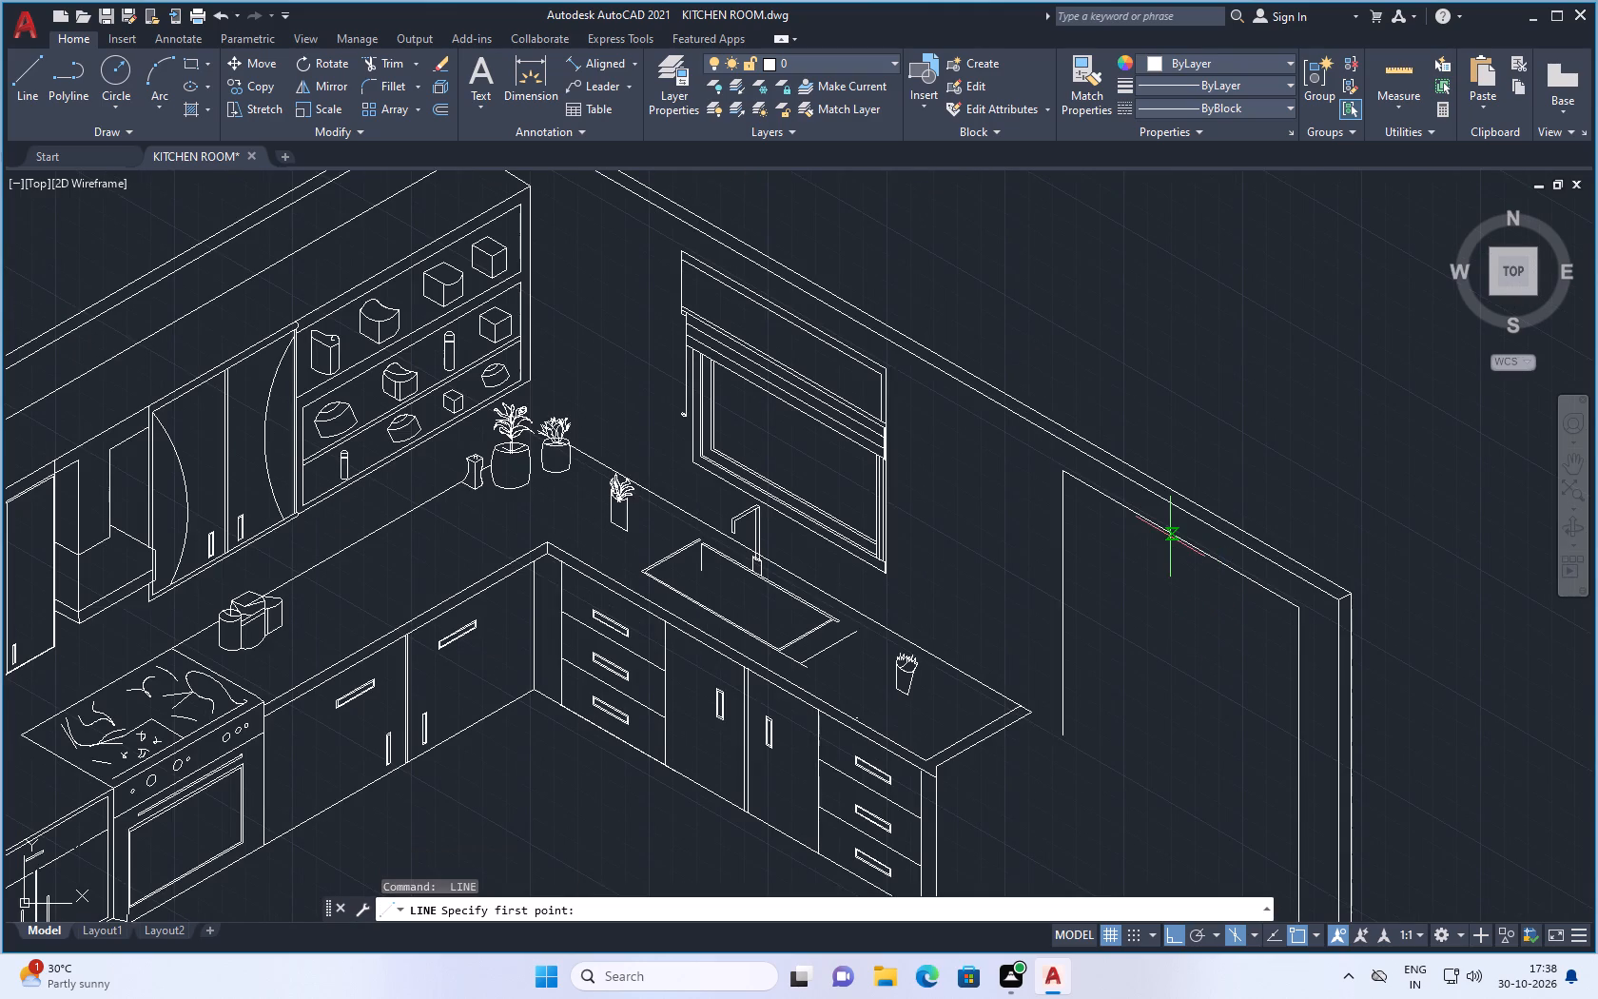
pyautogui.click(1181, 536)
pyautogui.scroll(-2, 1158, 662)
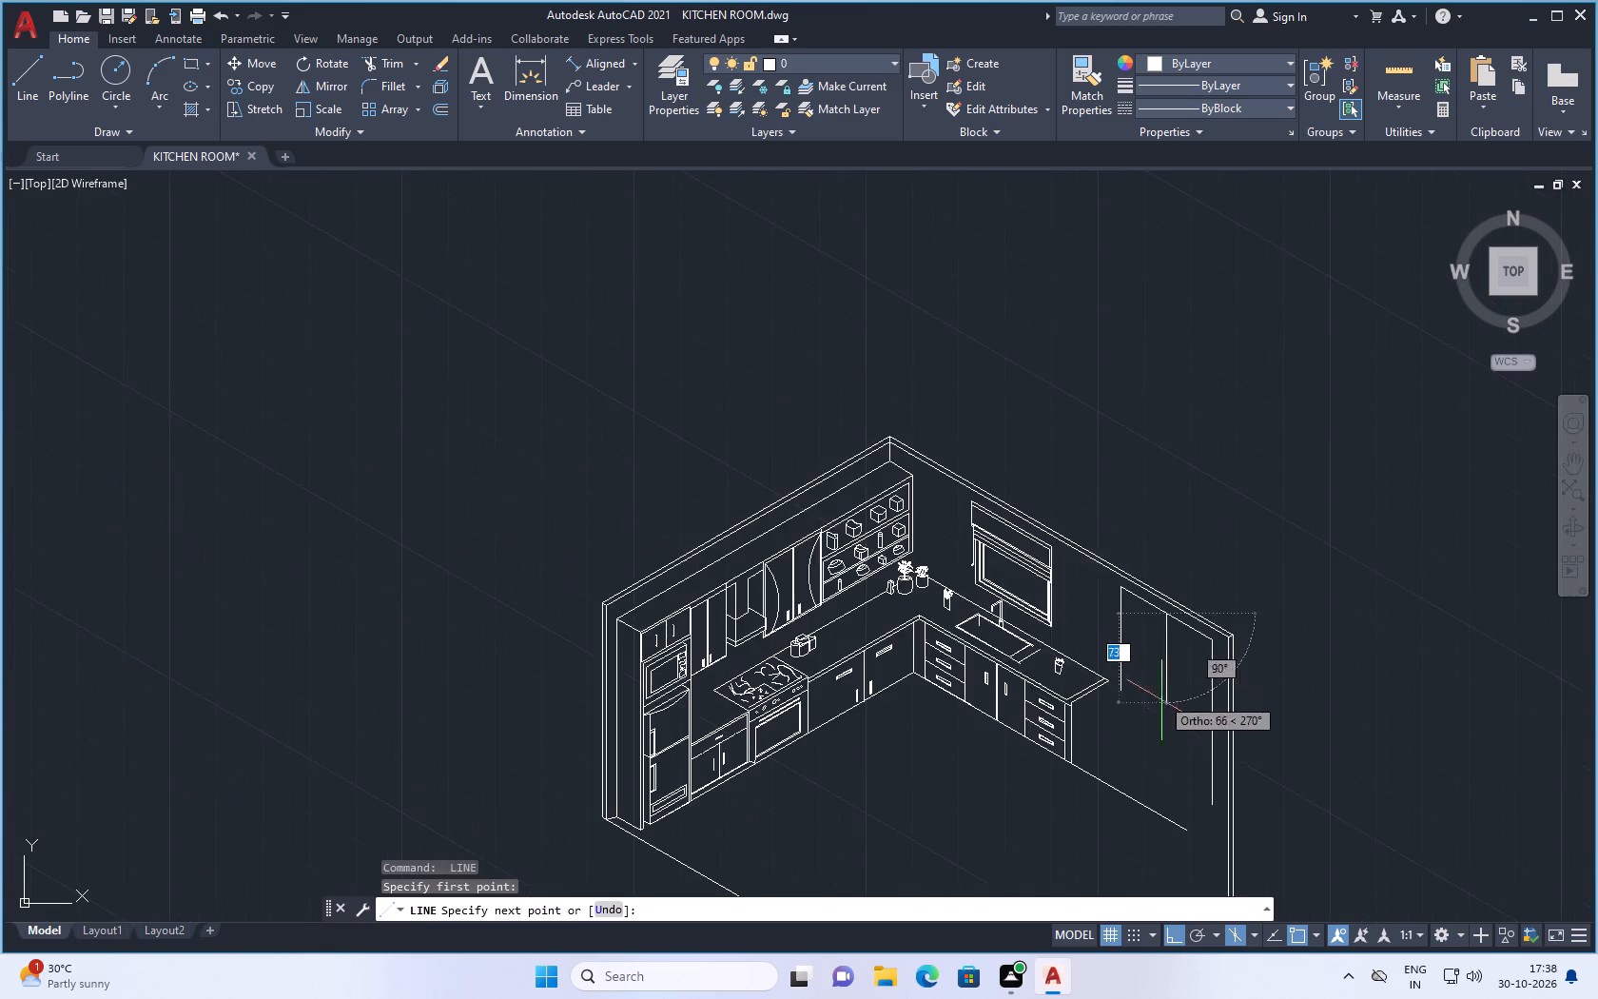
pyautogui.scroll(1, 1156, 757)
pyautogui.click(1160, 777)
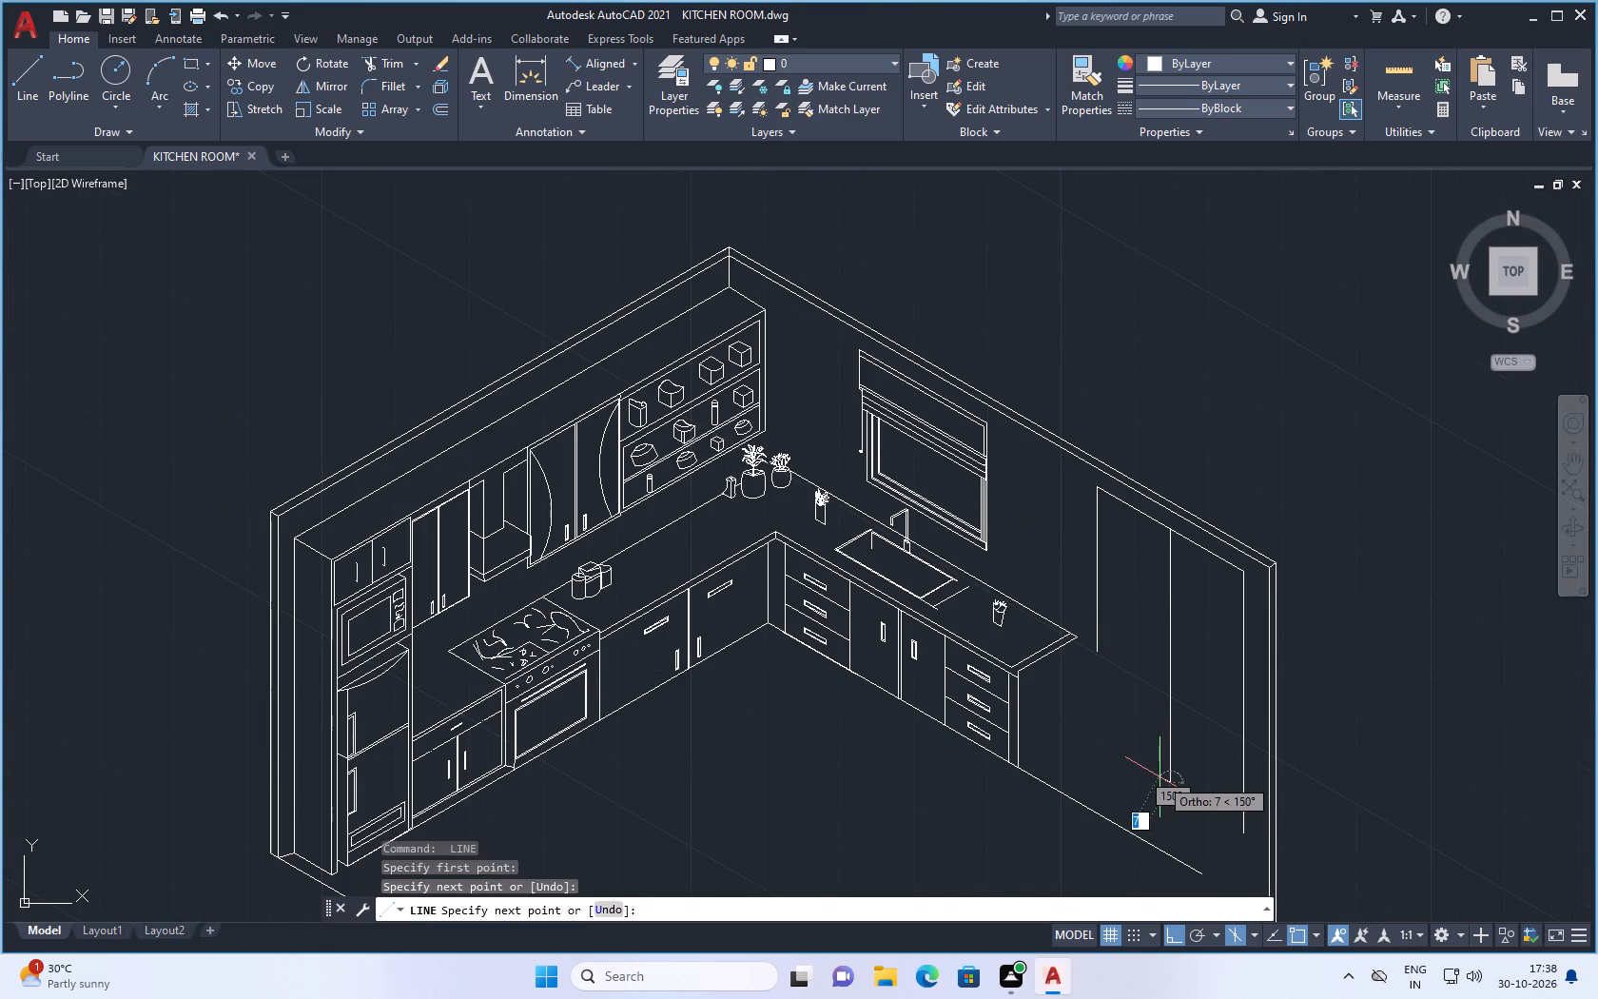
pyautogui.press('space')
# Measure the spacing from the middle vertical line to each outer vertical edge with Aligned dimensions, without placing them.
pyautogui.scroll(3, 1171, 536)
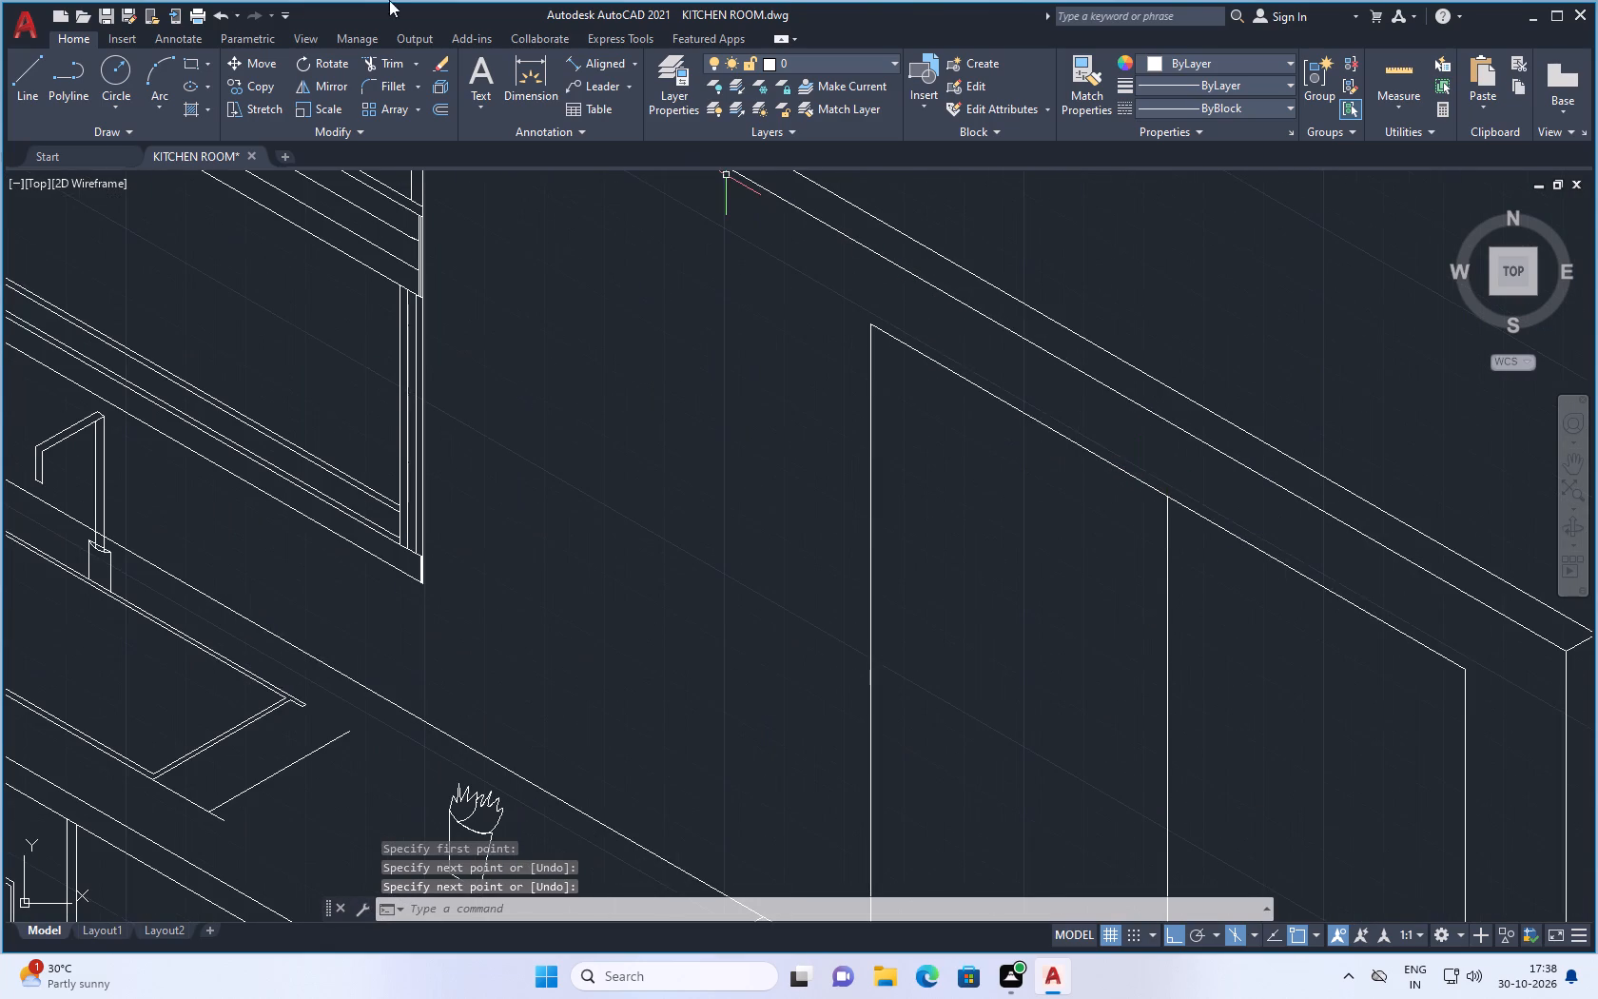
pyautogui.click(580, 57)
pyautogui.click(867, 444)
pyautogui.click(1169, 619)
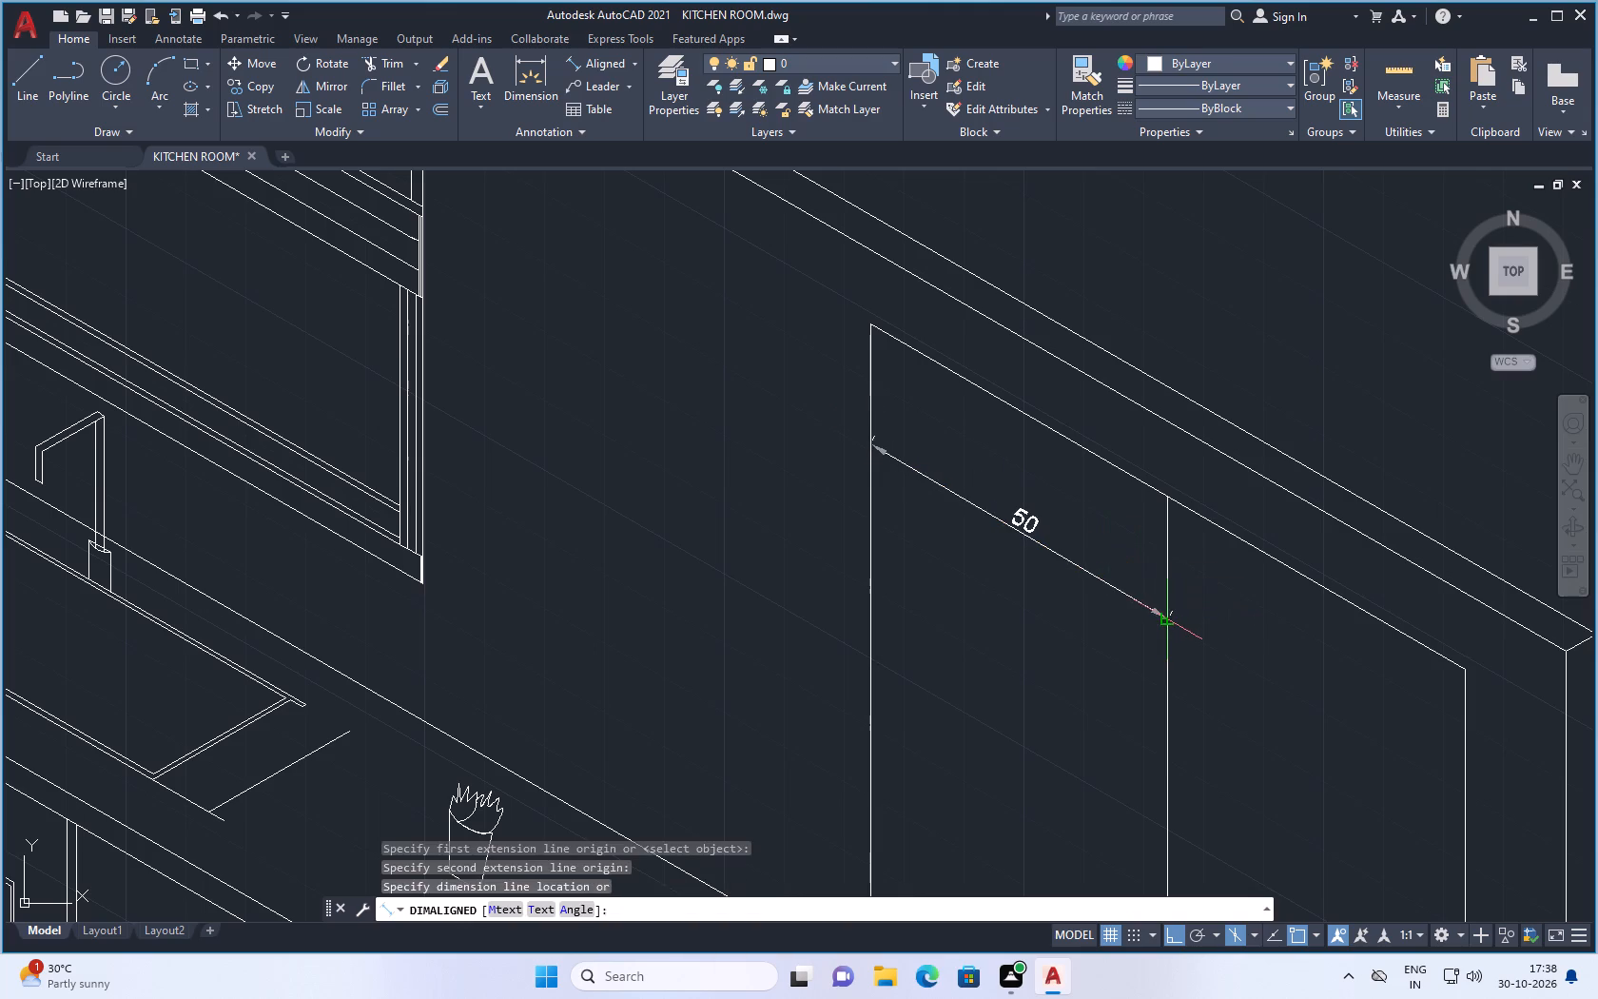
pyautogui.press('space')
pyautogui.press('space')
pyautogui.moveTo(1168, 604); pyautogui.dragTo(1187, 614)
pyautogui.press('space')
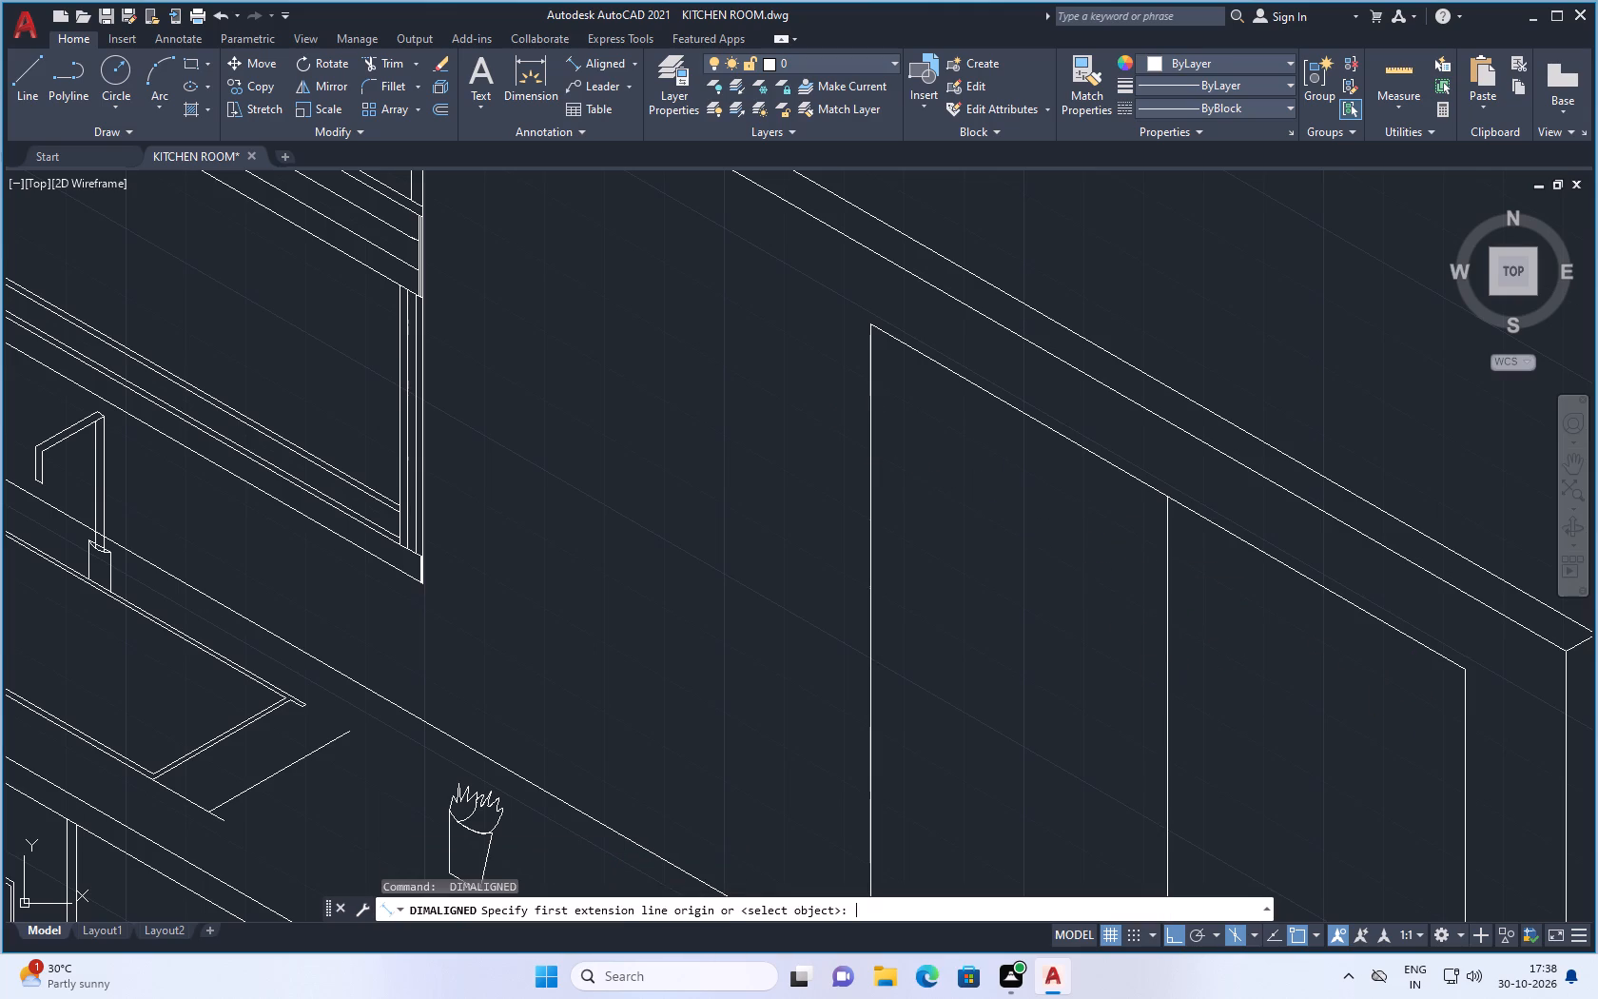
pyautogui.press('Escape')
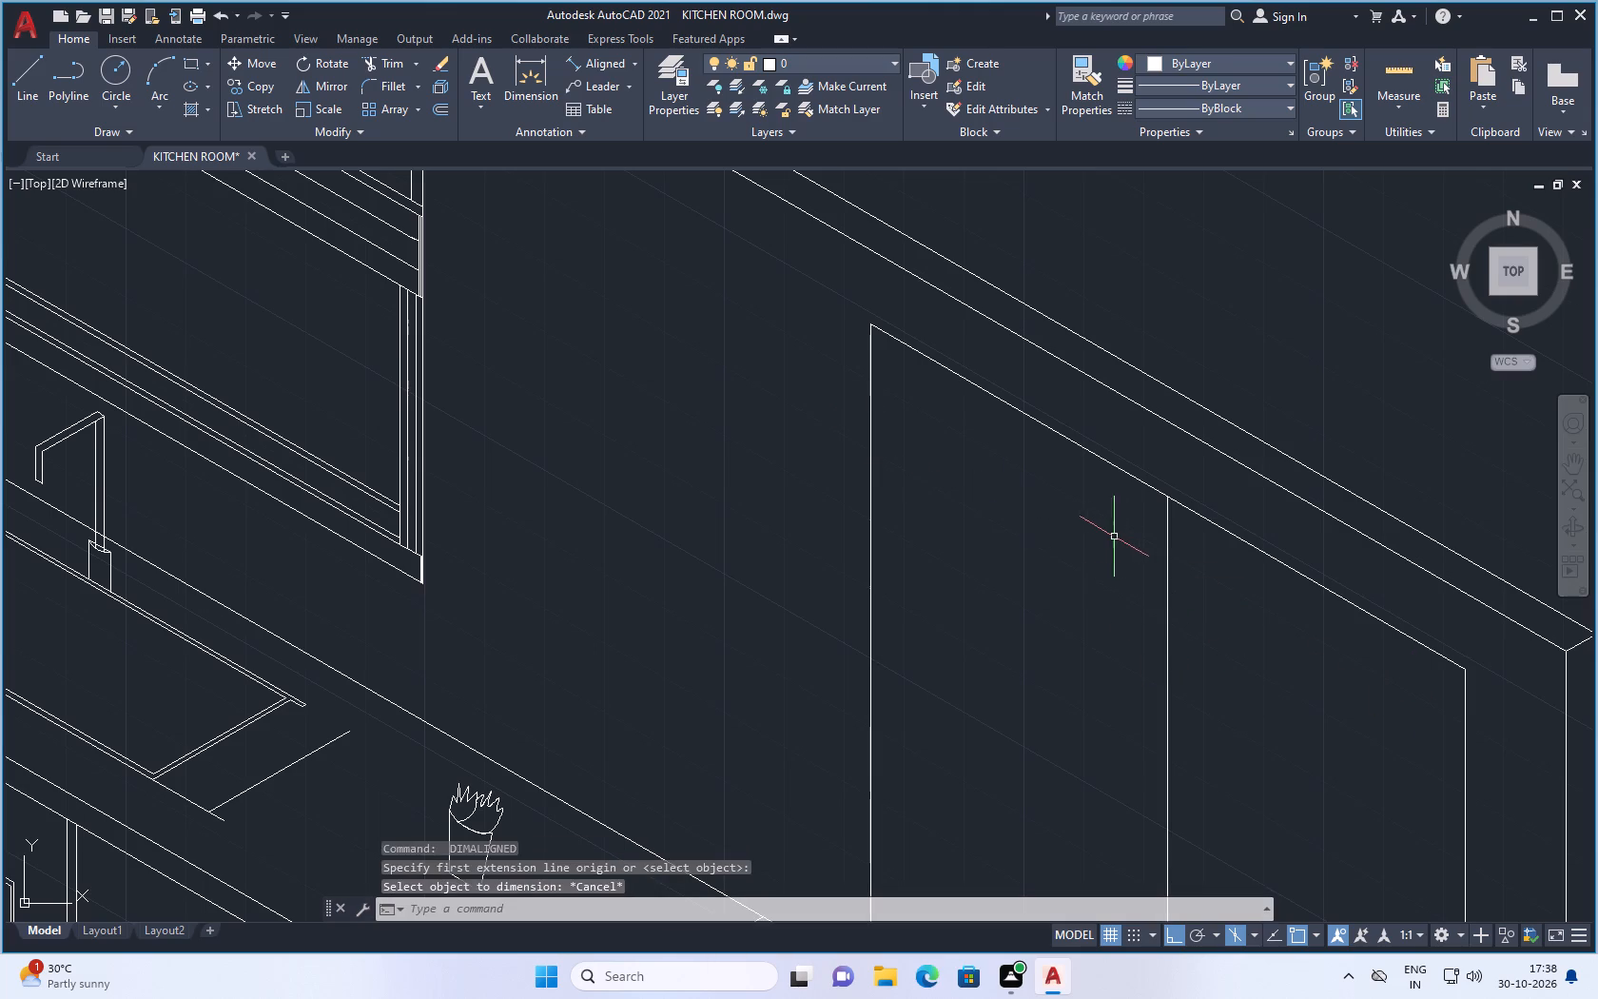
pyautogui.press('space')
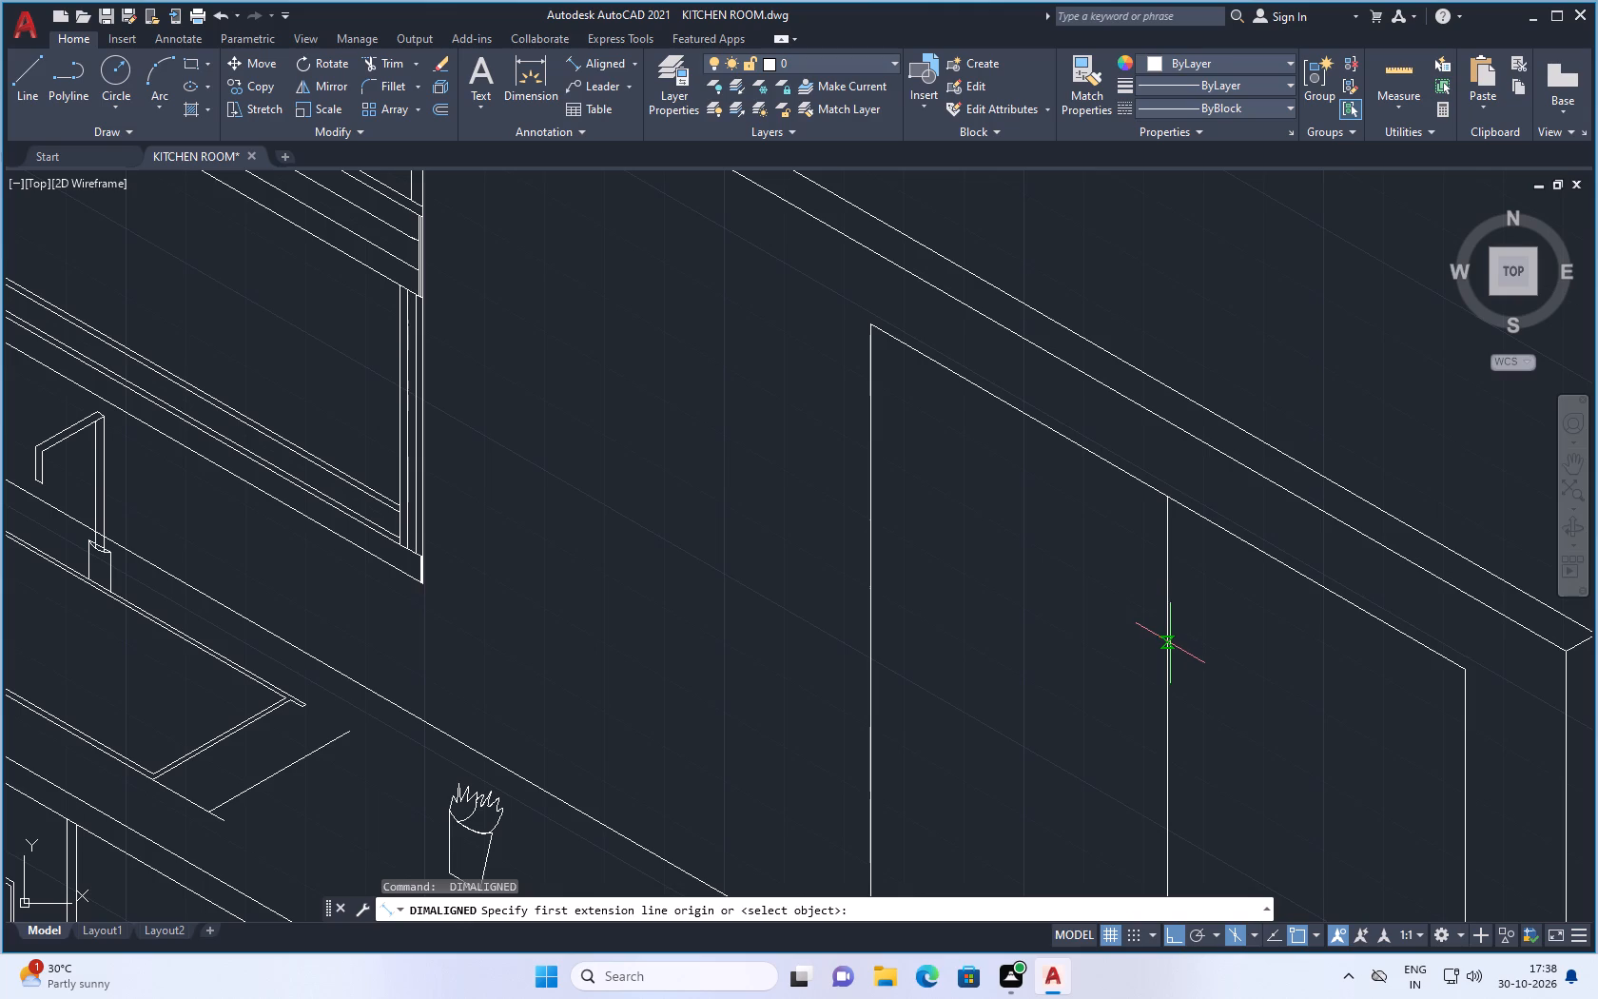
pyautogui.click(1167, 644)
pyautogui.click(1463, 818)
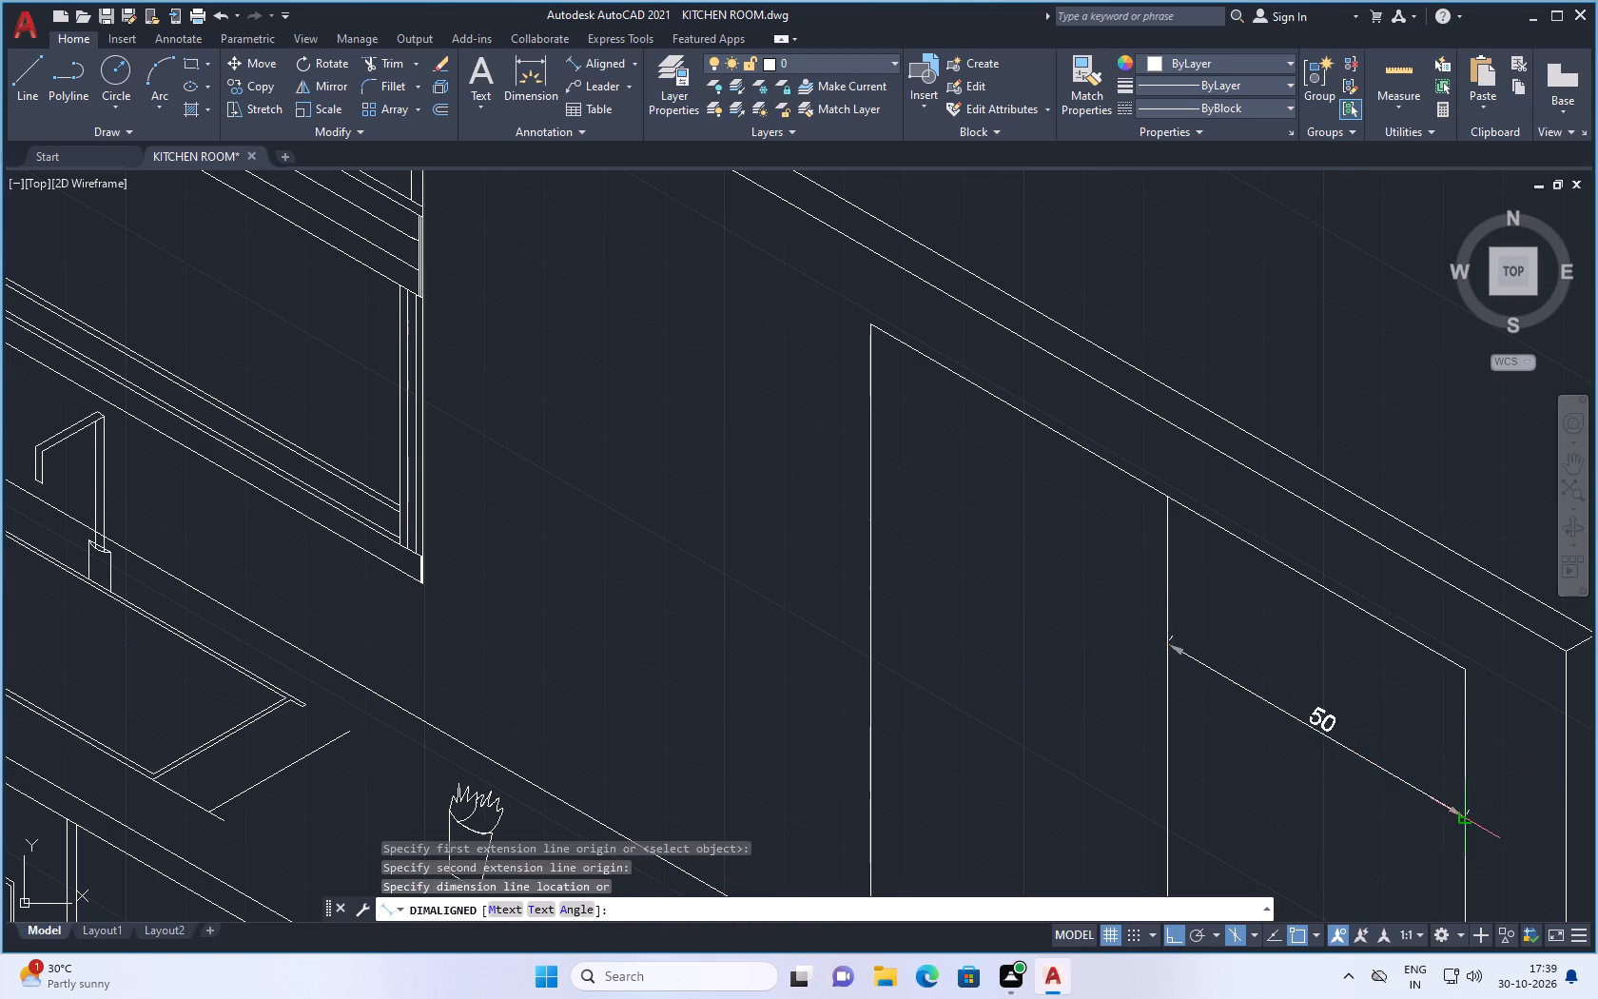
pyautogui.press('space')
# Offset the middle vertical line of the tall outline 5 units to each side.
pyautogui.scroll(-2, 1247, 629)
pyautogui.scroll(2, 1142, 573)
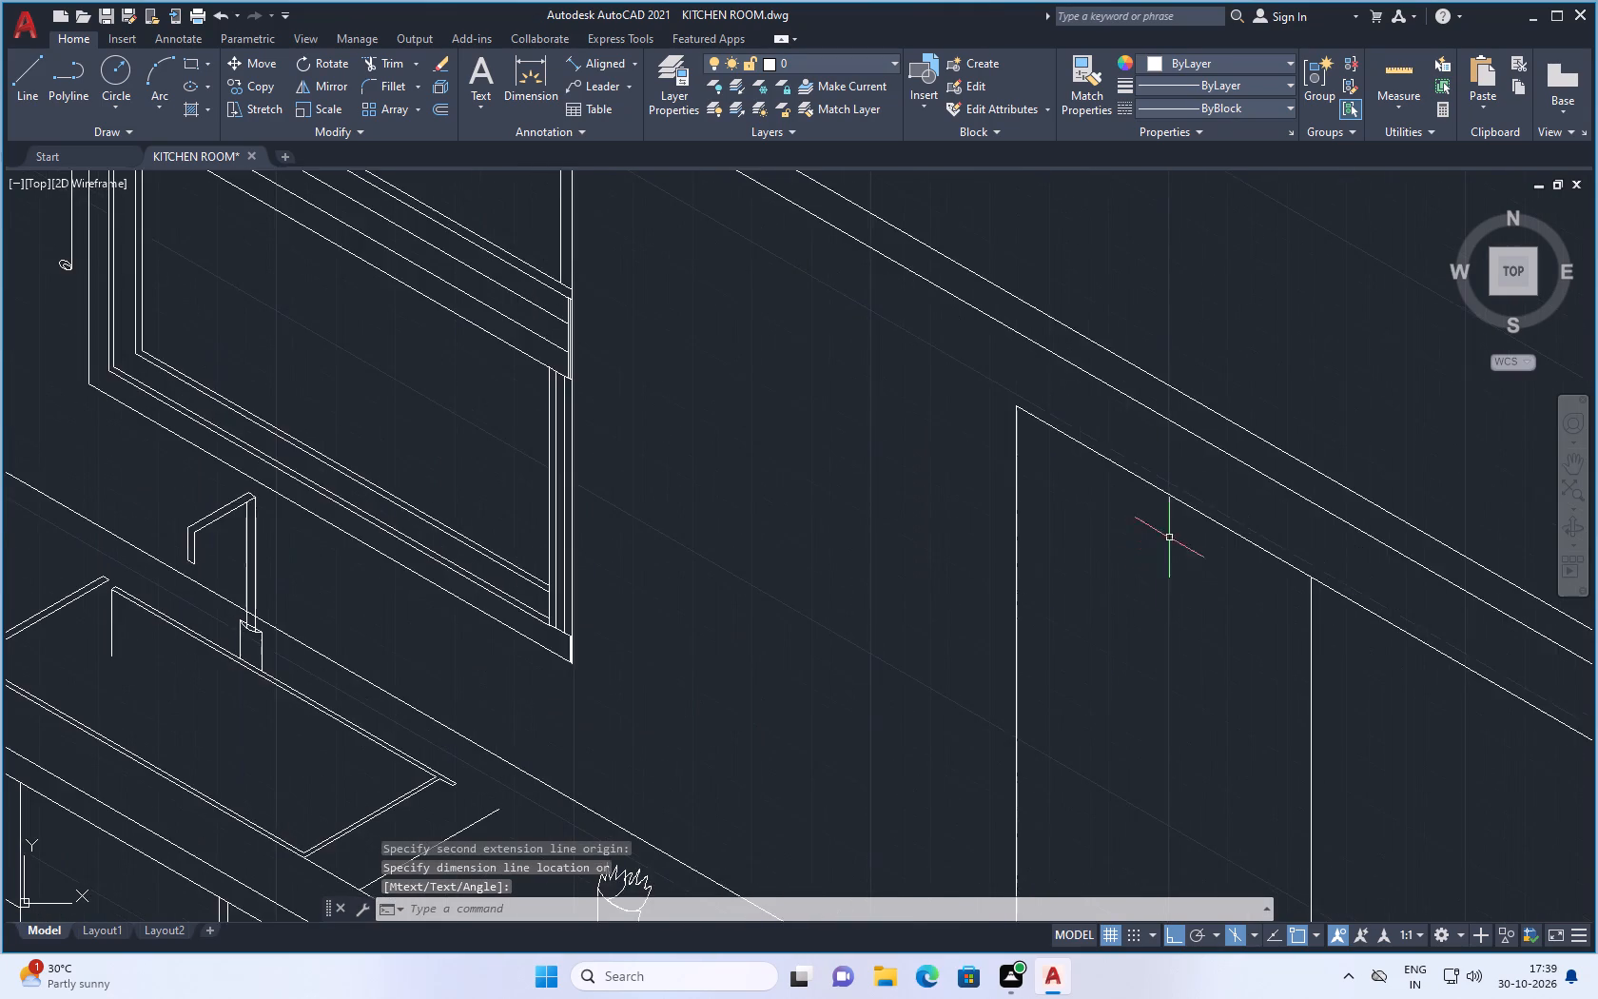
pyautogui.scroll(-2, 1175, 522)
pyautogui.scroll(2, 1286, 635)
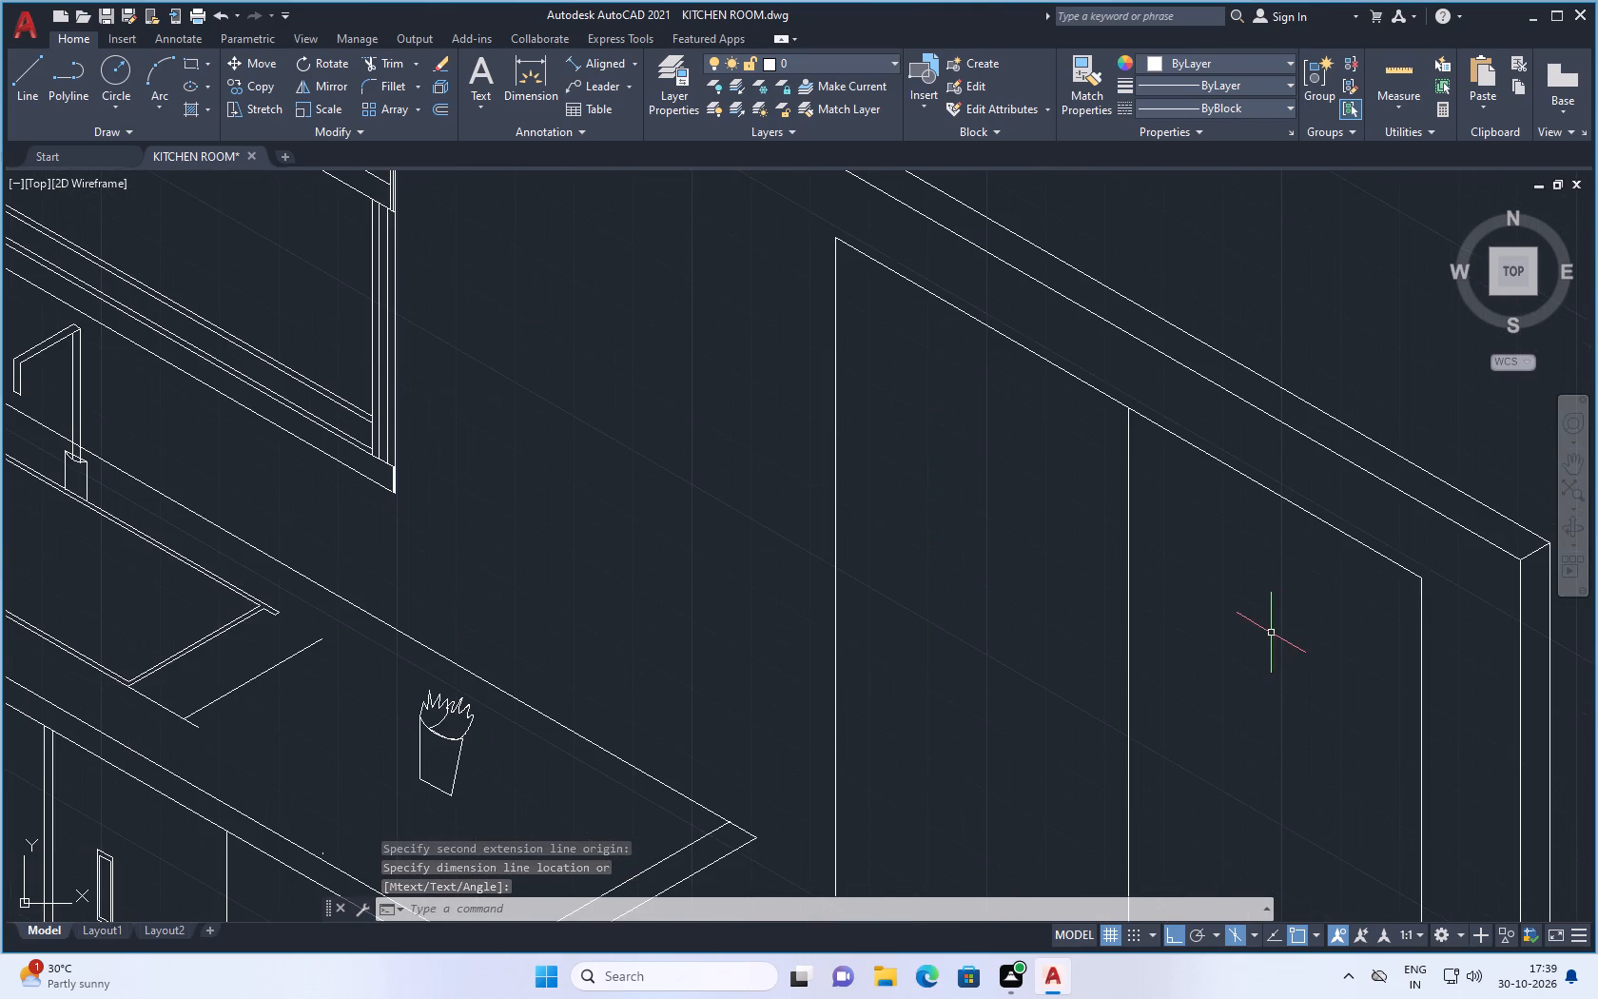
pyautogui.scroll(-1, 1271, 633)
pyautogui.scroll(1, 1223, 641)
pyautogui.press('o')
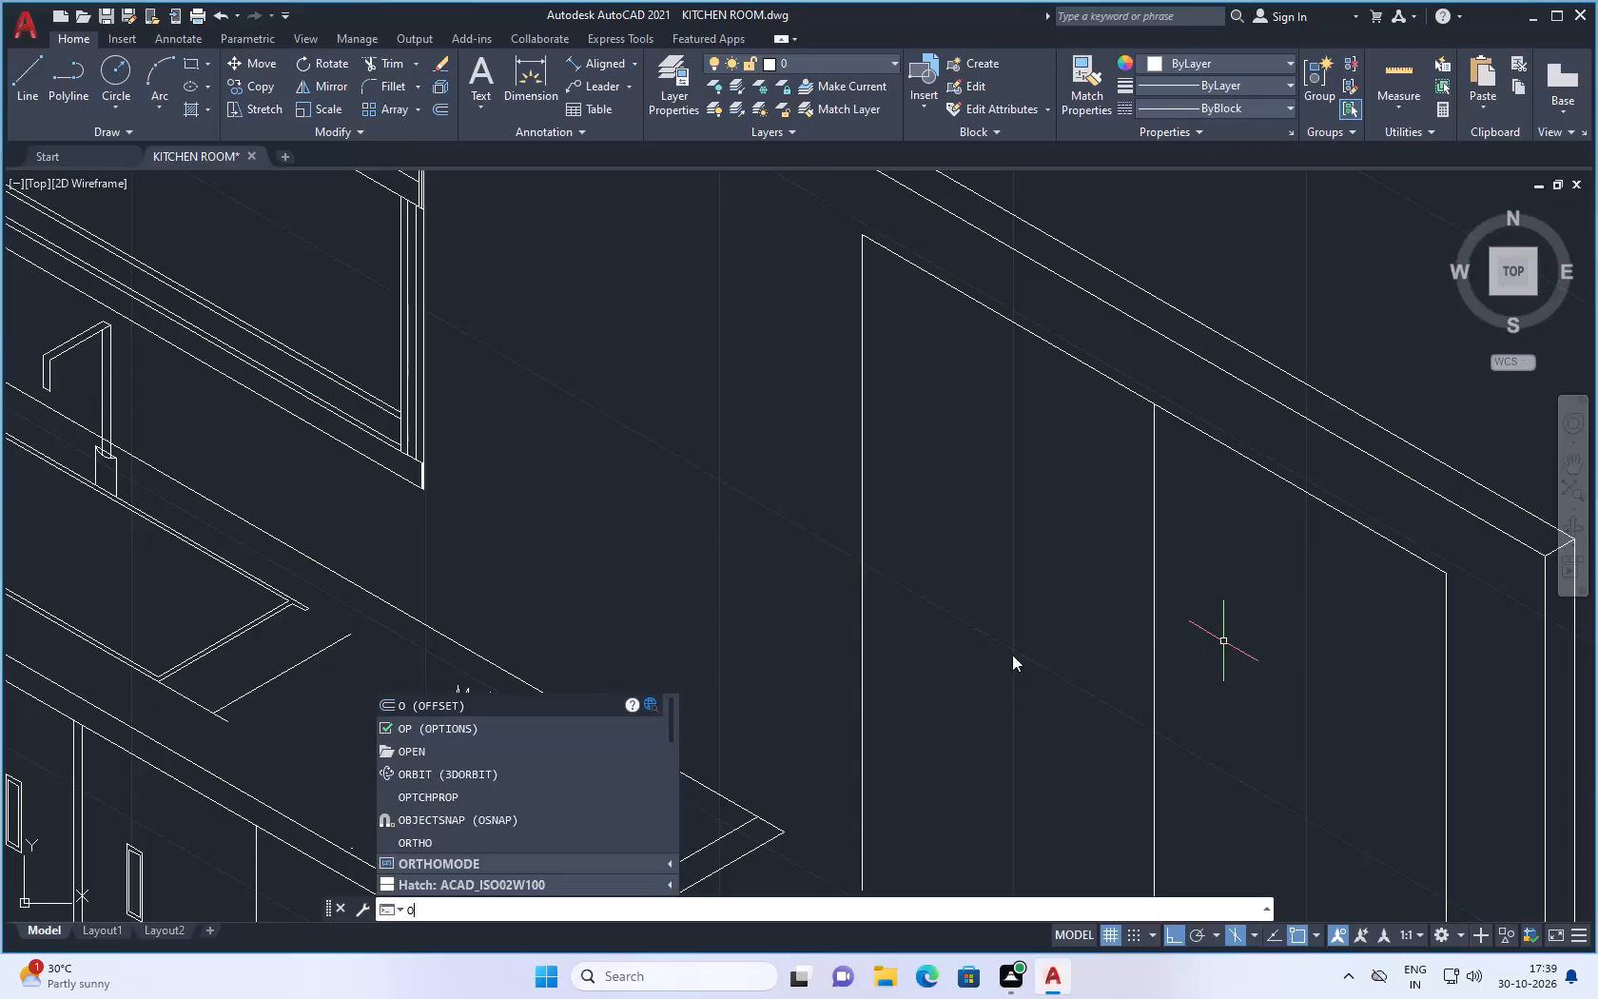
pyautogui.click(564, 702)
pyautogui.scroll(-1, 1048, 657)
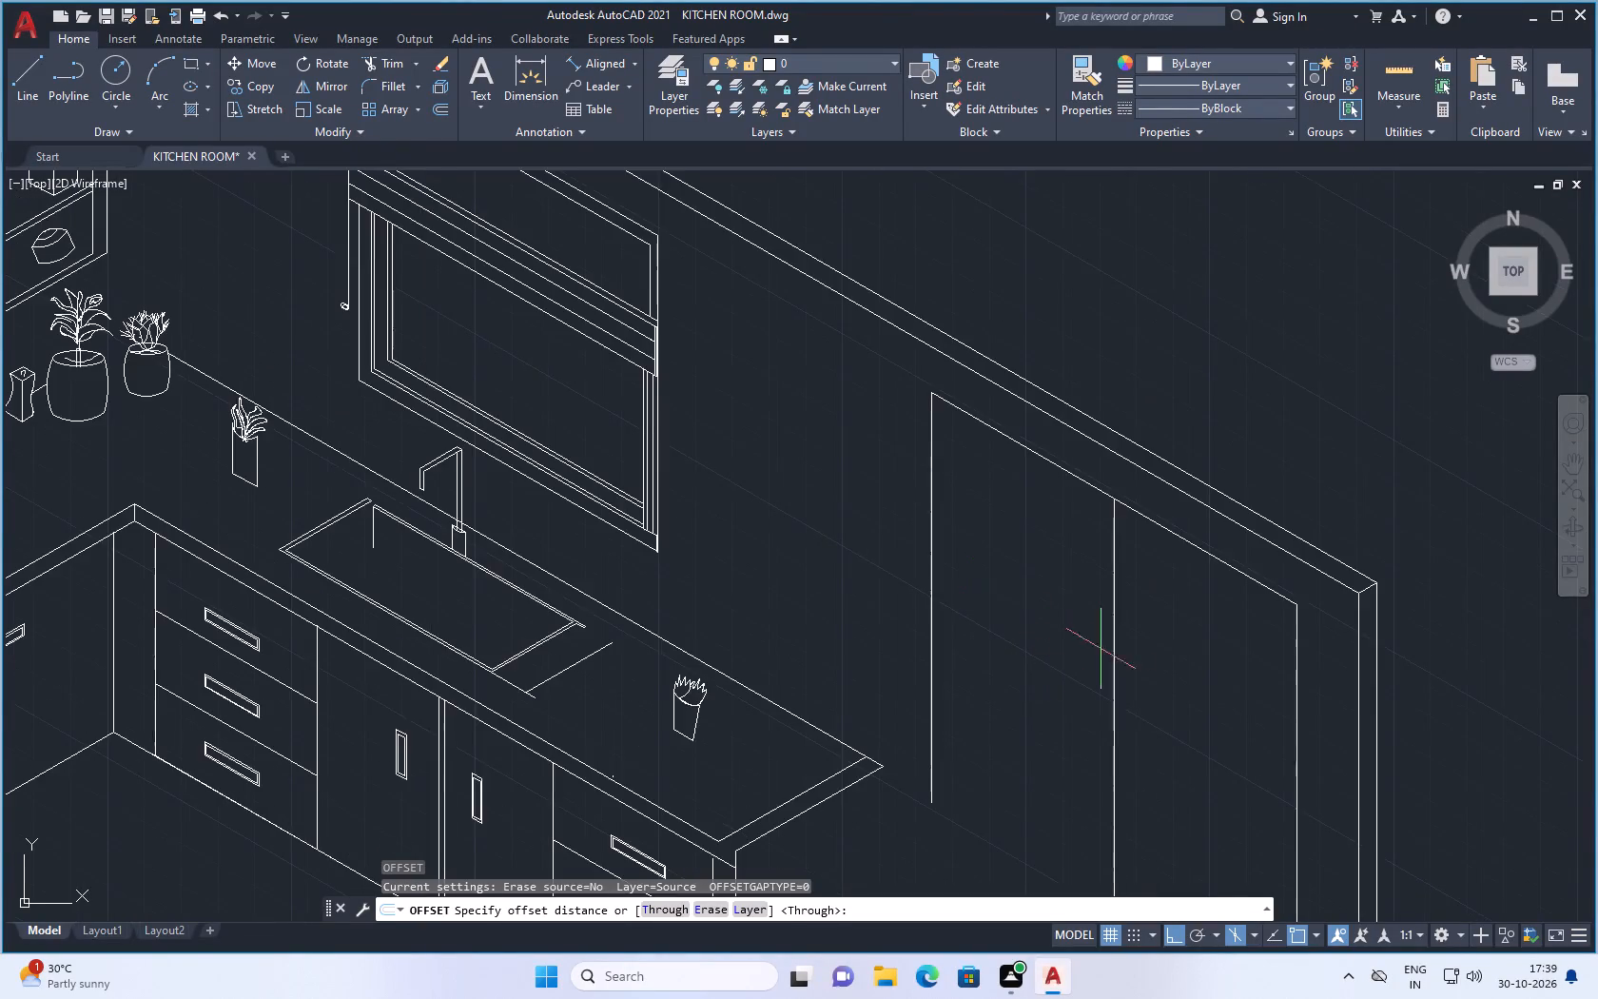
pyautogui.scroll(1, 1168, 631)
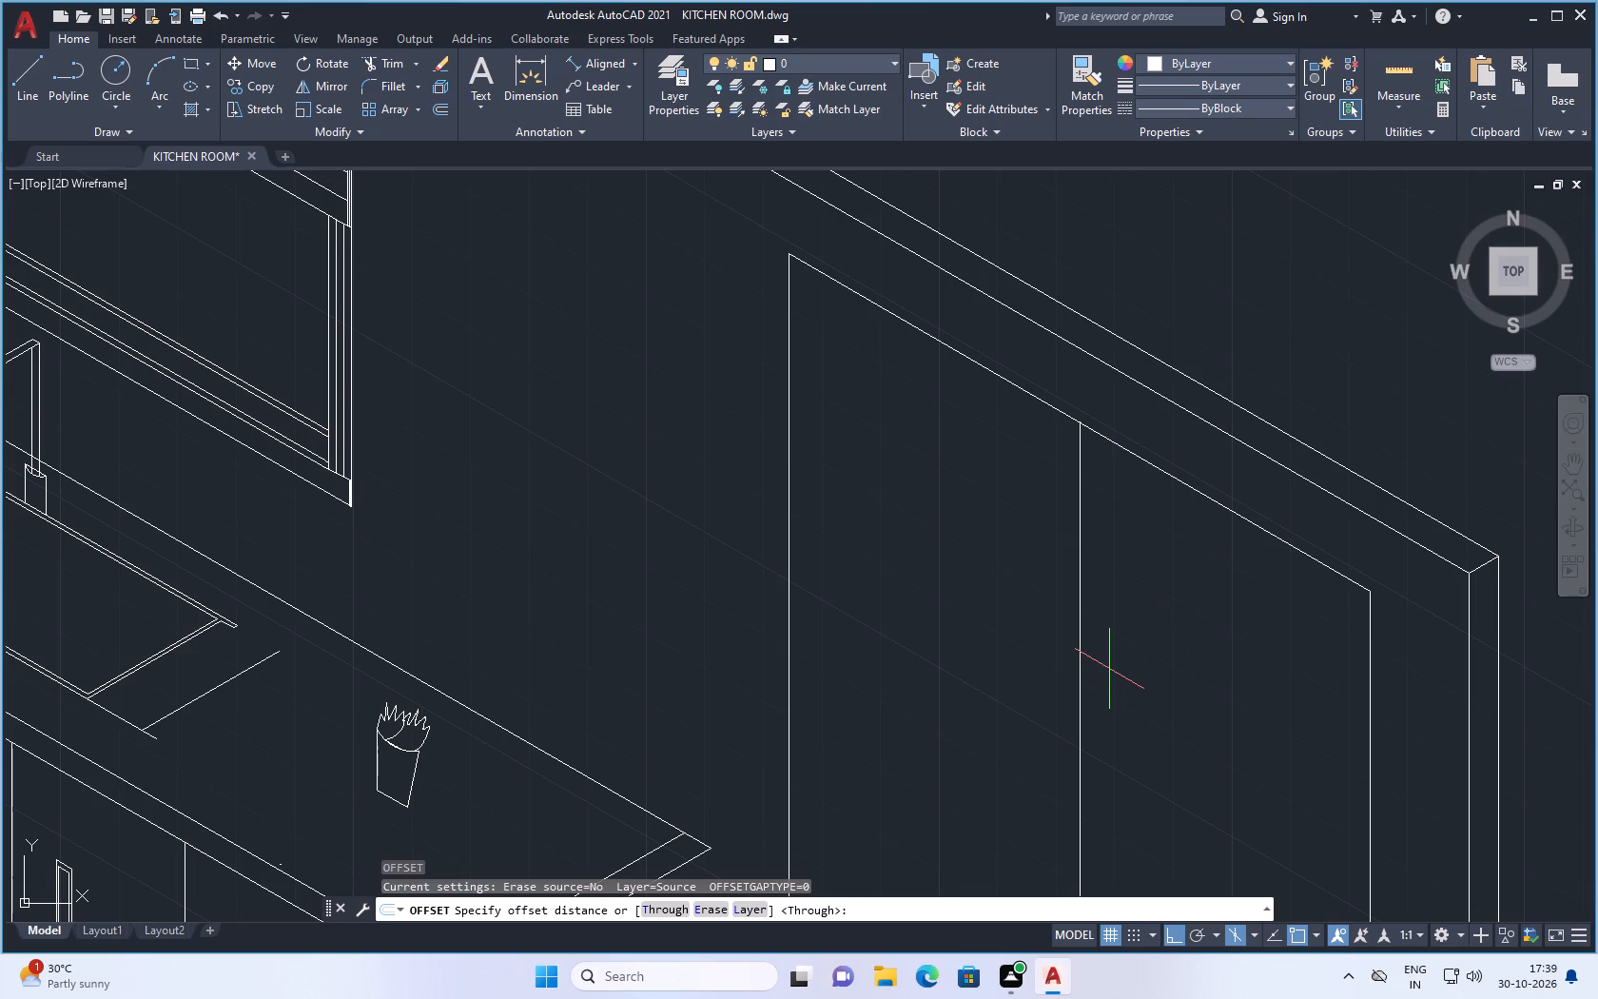
pyautogui.press('5')
pyautogui.press('Return')
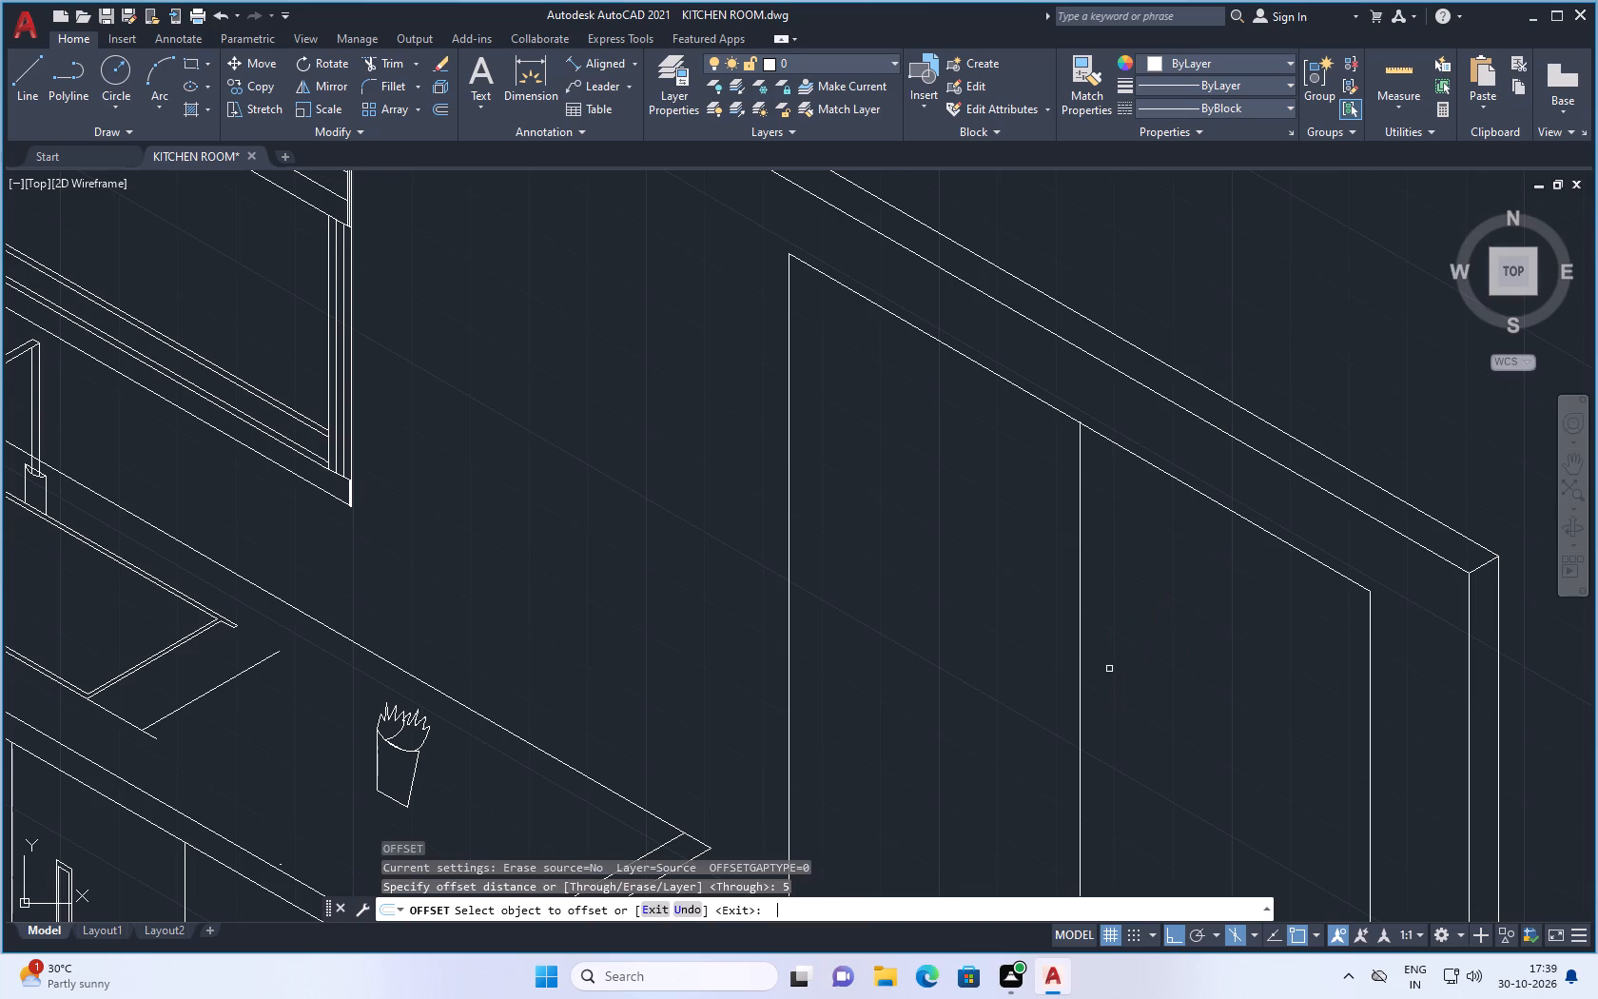
pyautogui.click(1079, 609)
pyautogui.click(1194, 630)
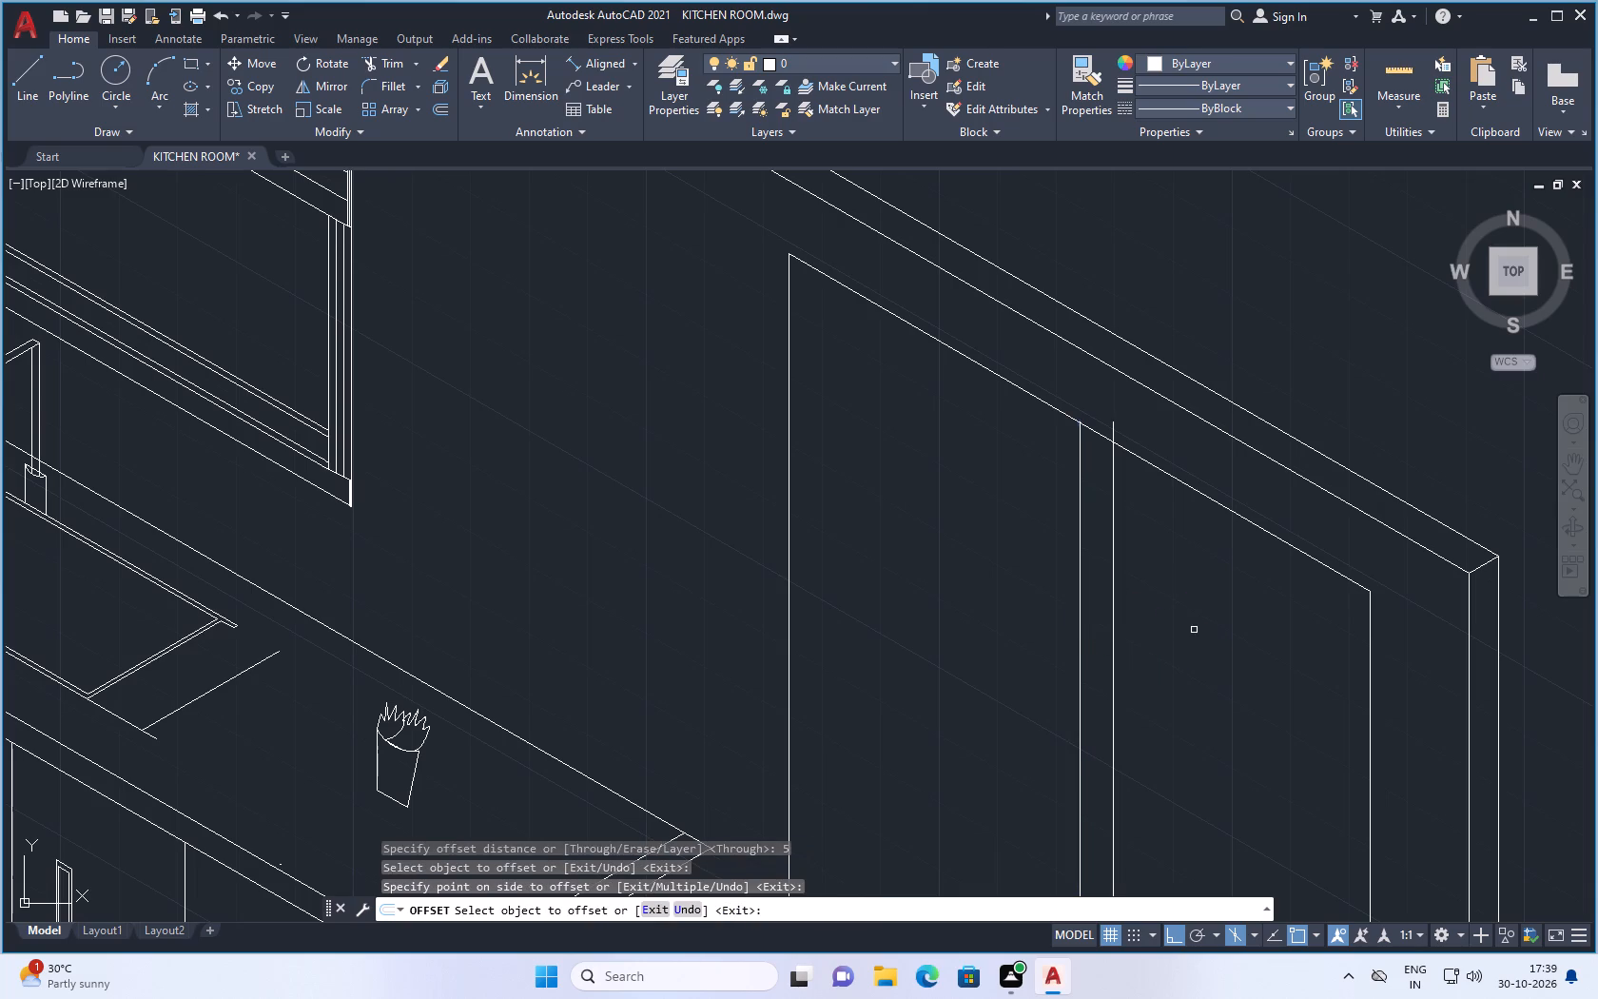
pyautogui.click(1079, 603)
pyautogui.click(1042, 596)
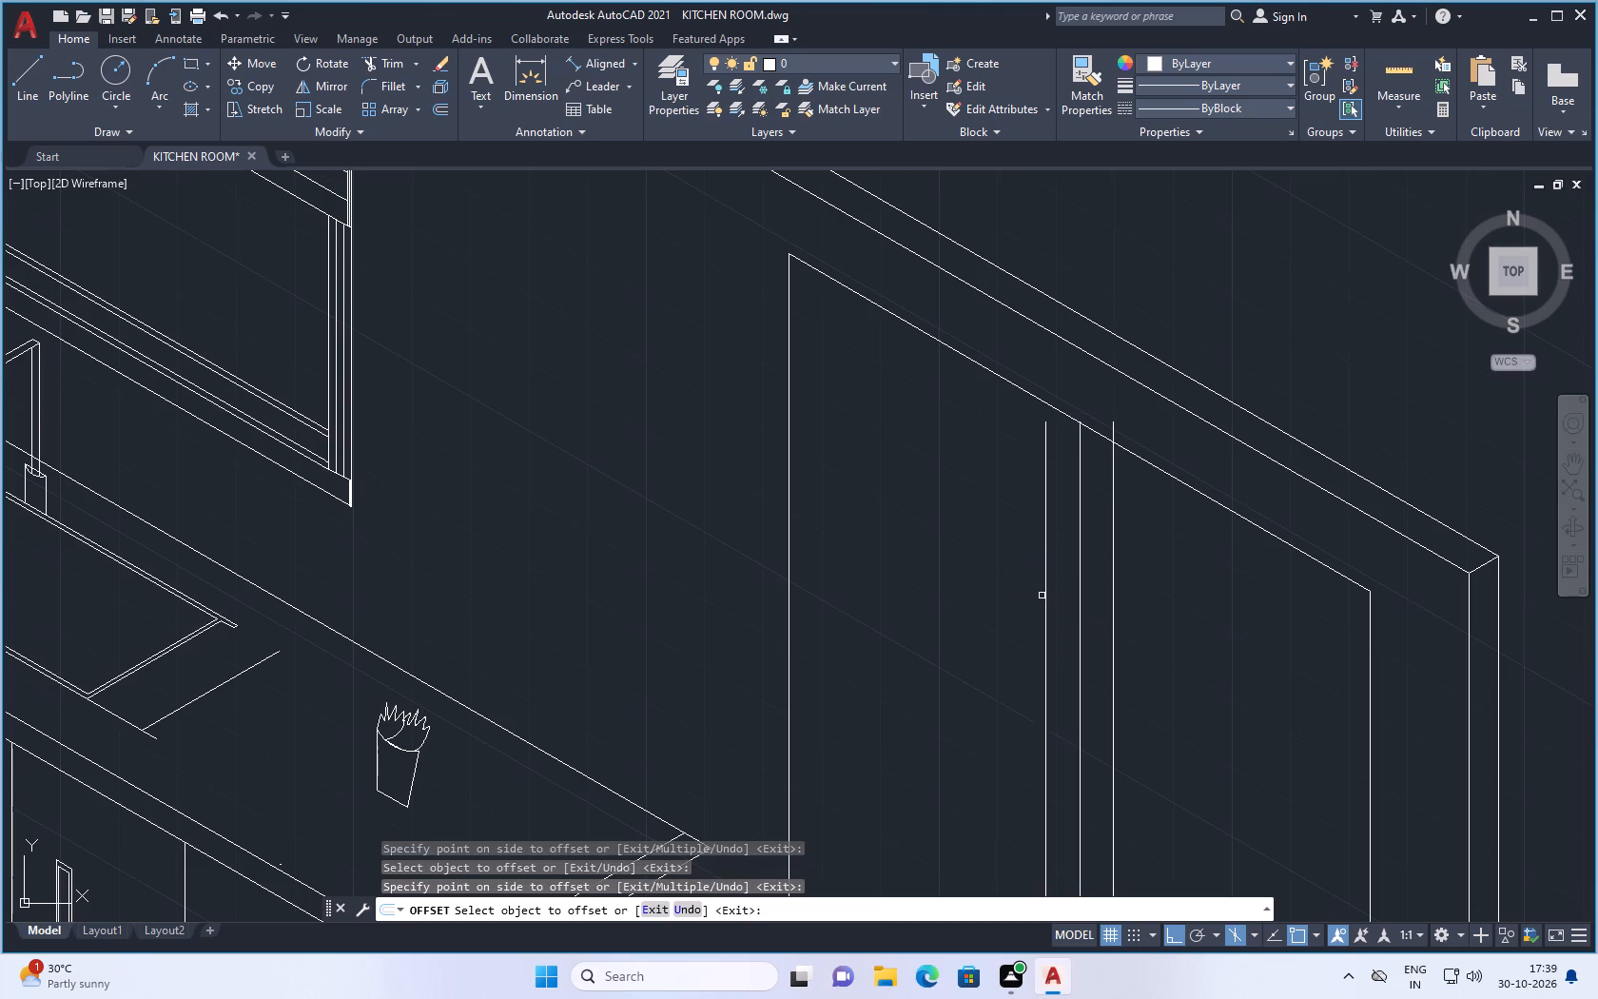
pyautogui.press('Escape')
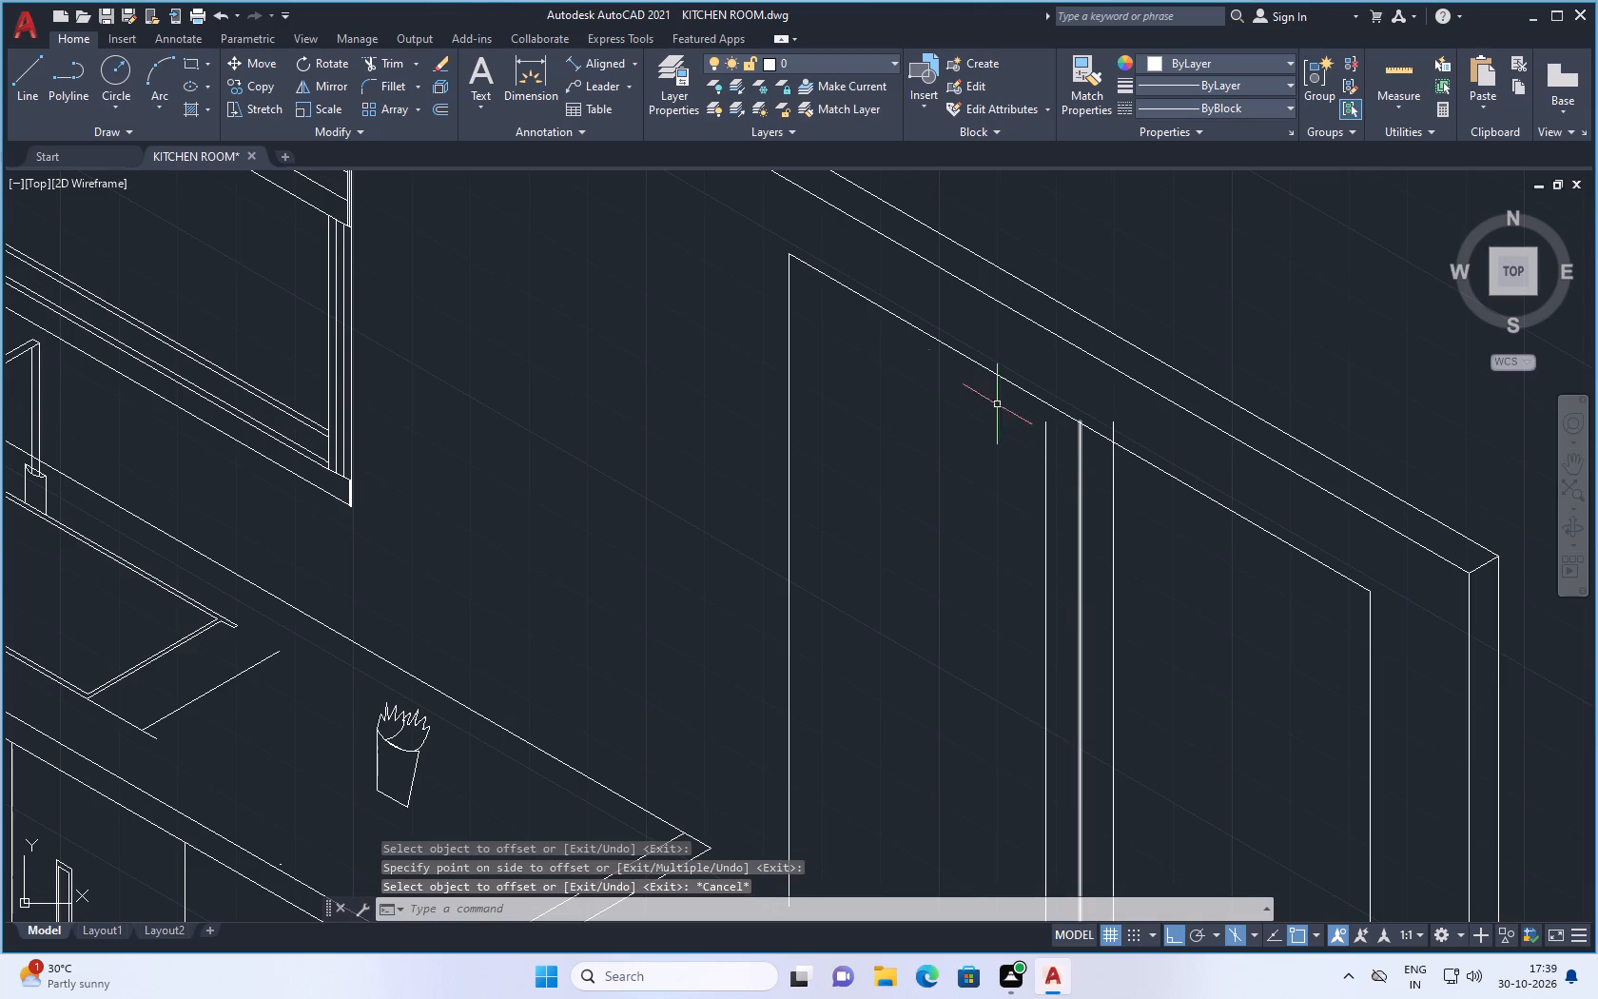
# Measure the spacing from each outer vertical edge to its nearest offset line with Aligned dimensions, without placing them.
pyautogui.click(594, 61)
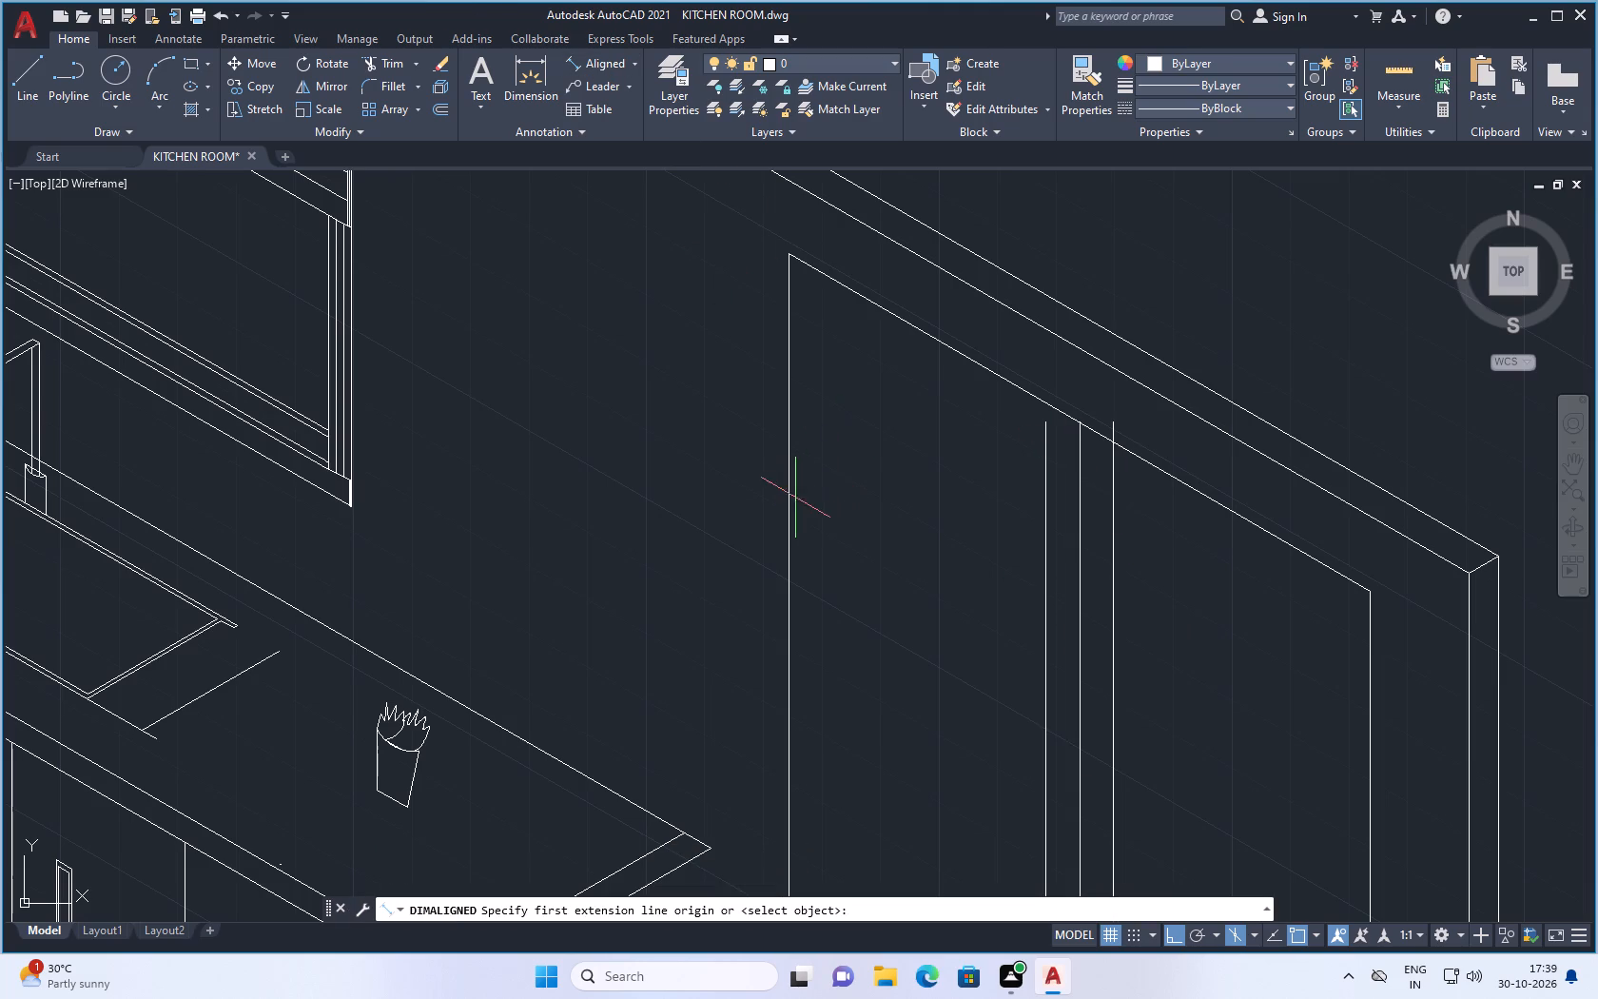
pyautogui.click(789, 504)
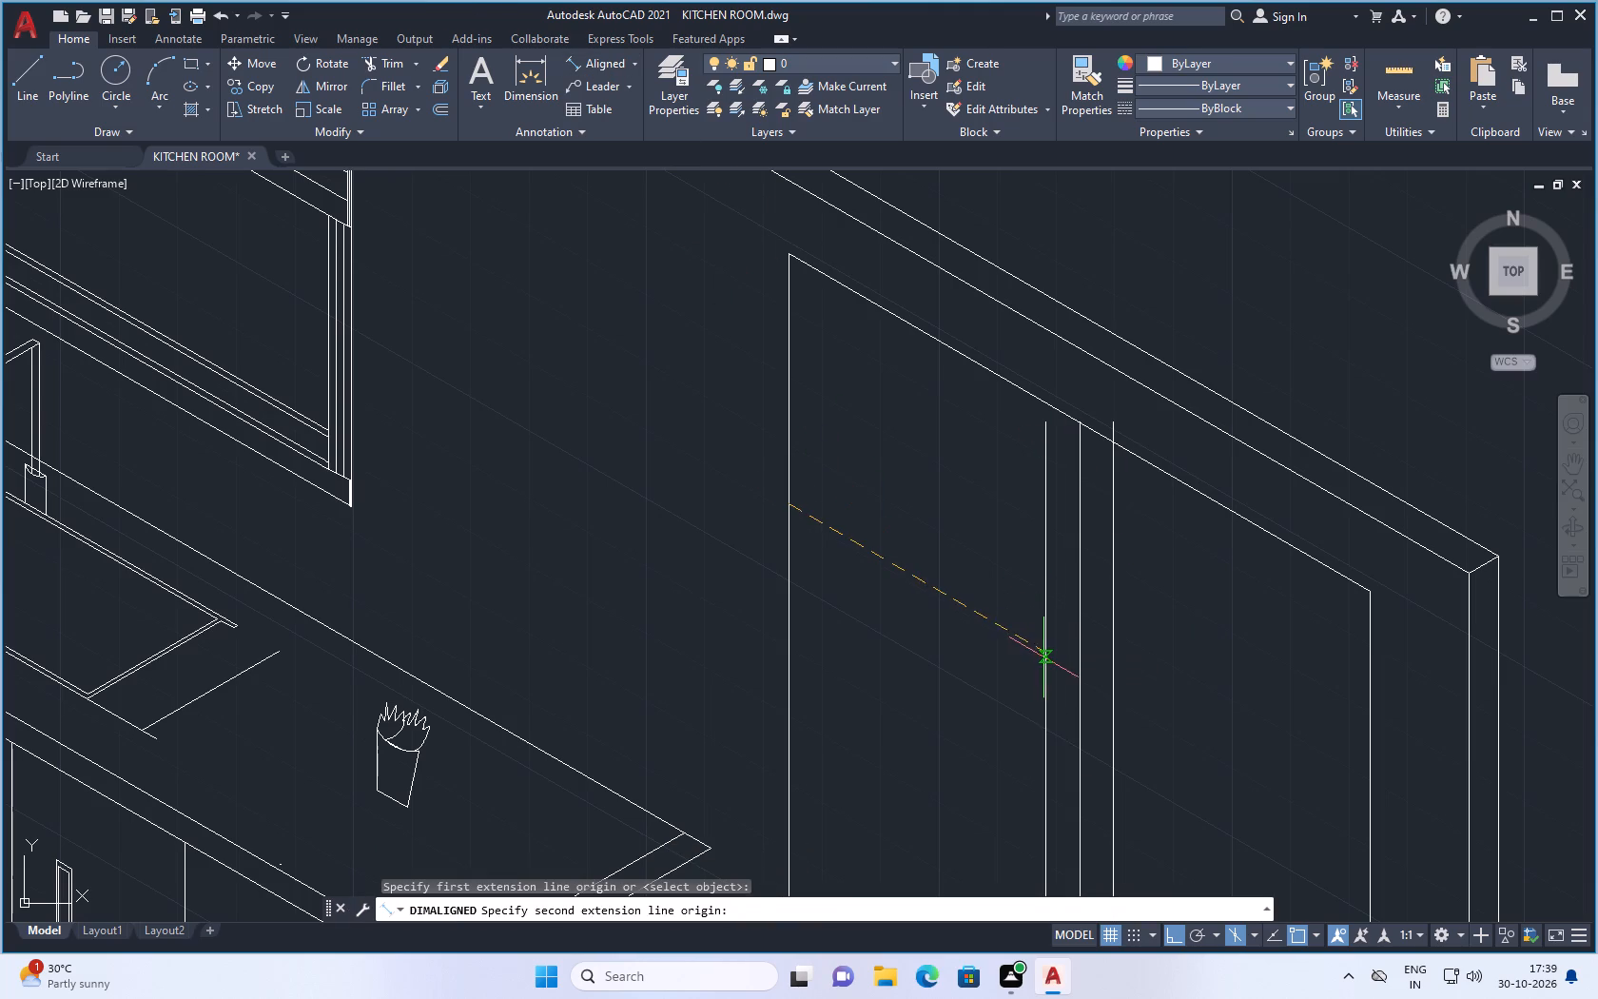
pyautogui.click(1043, 657)
pyautogui.press('space')
pyautogui.press('space')
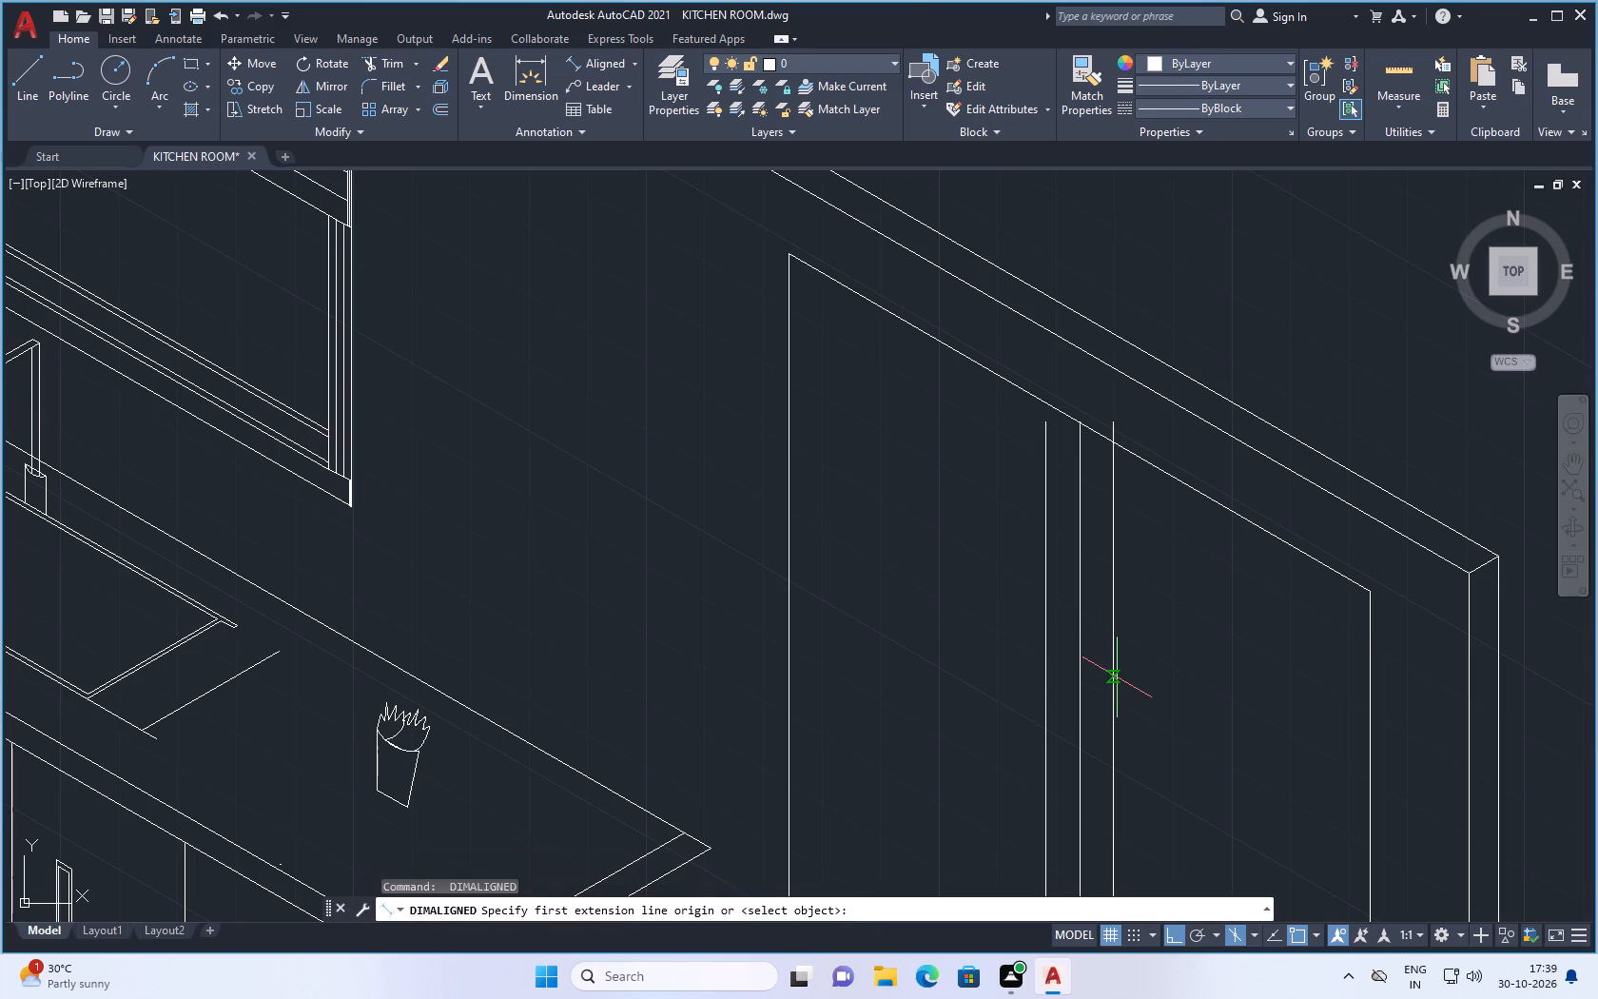
pyautogui.click(1117, 677)
pyautogui.click(1369, 820)
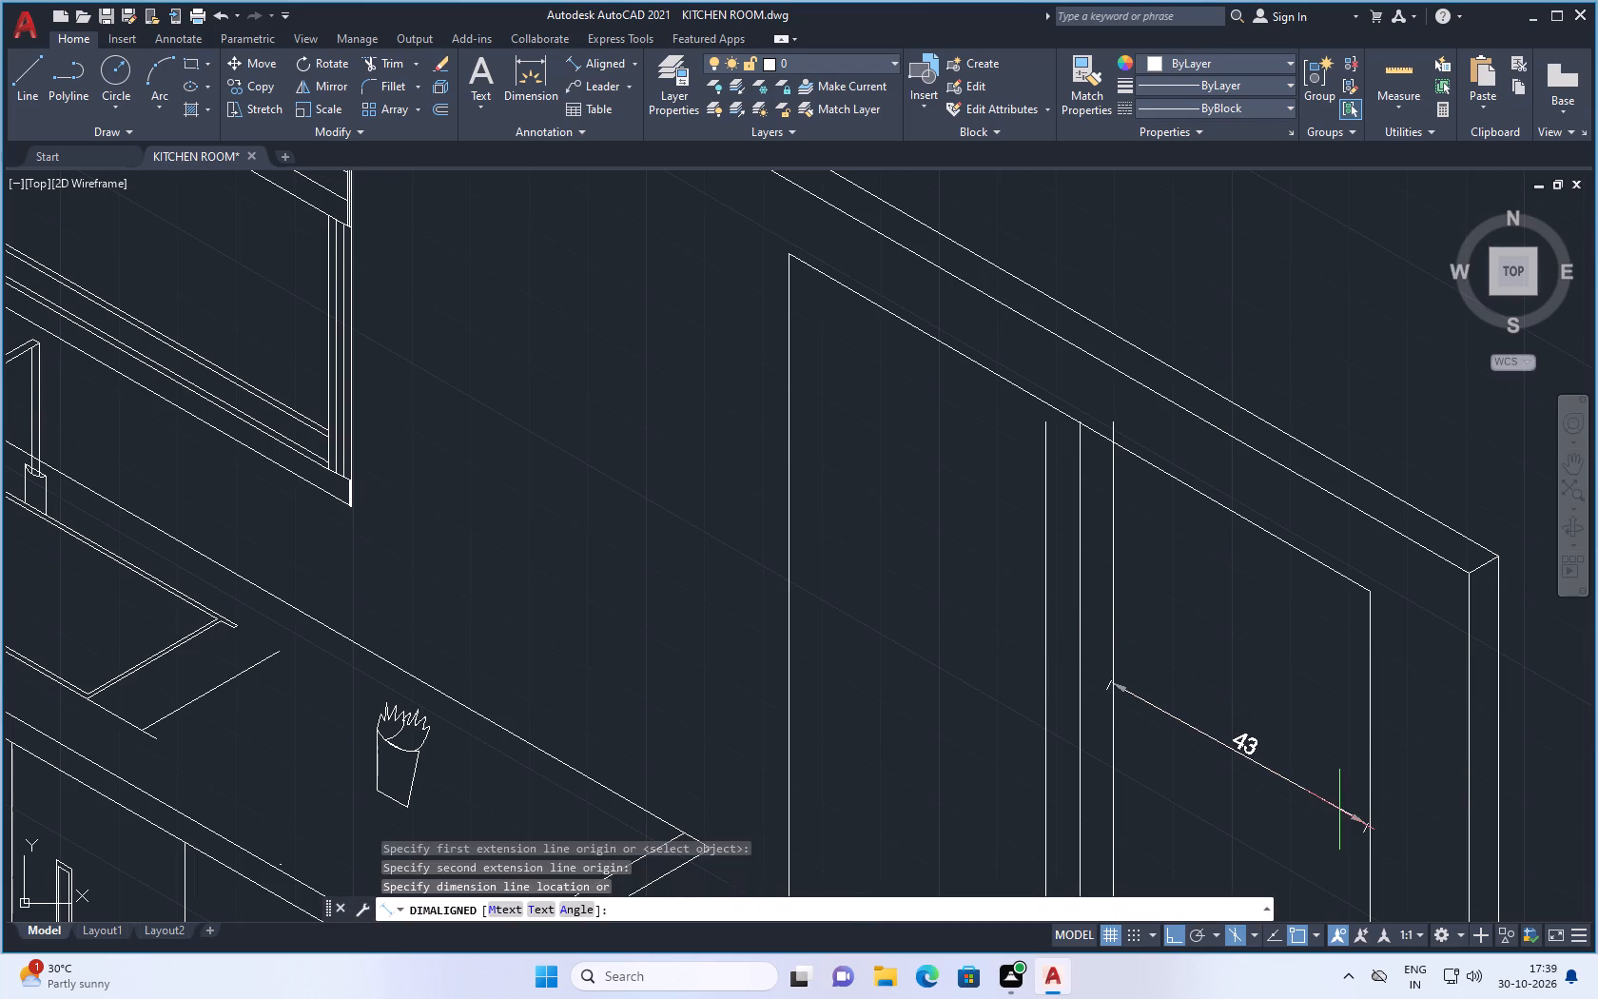
pyautogui.press('space')
# Draw a short vertical line upward from the top of the offset line nearer the sink counter, crossing the sloped top edge.
pyautogui.scroll(-2, 1196, 797)
pyautogui.scroll(3, 1146, 652)
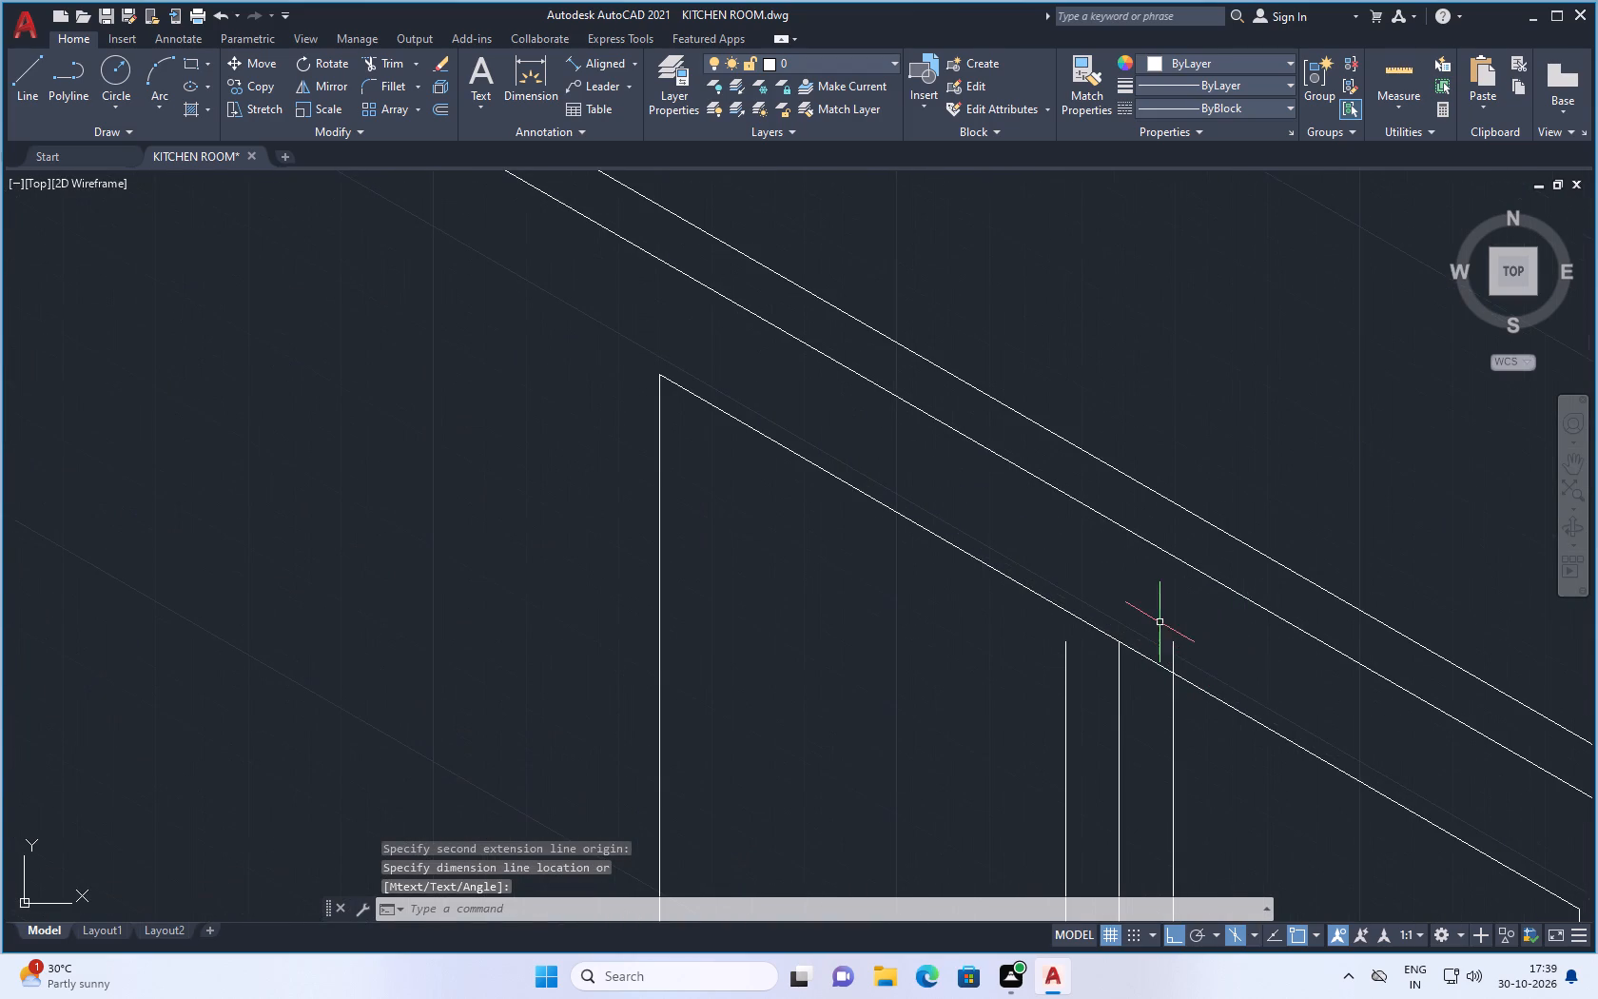
pyautogui.click(29, 78)
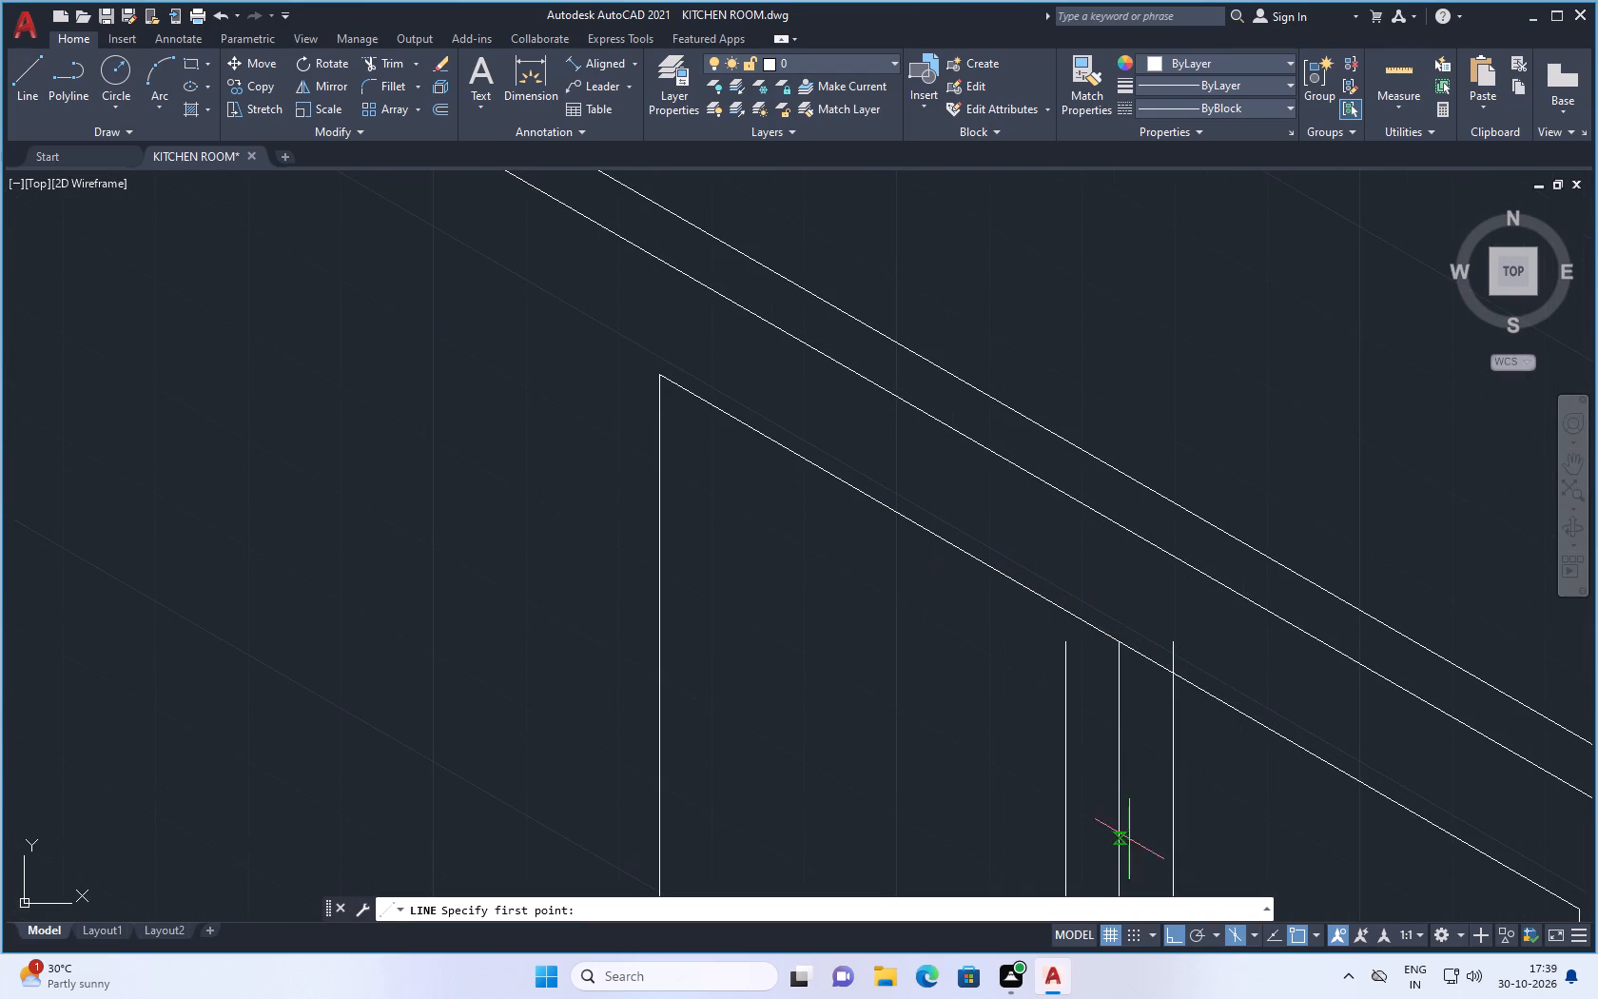
pyautogui.click(1062, 641)
pyautogui.click(1057, 554)
pyautogui.press('space')
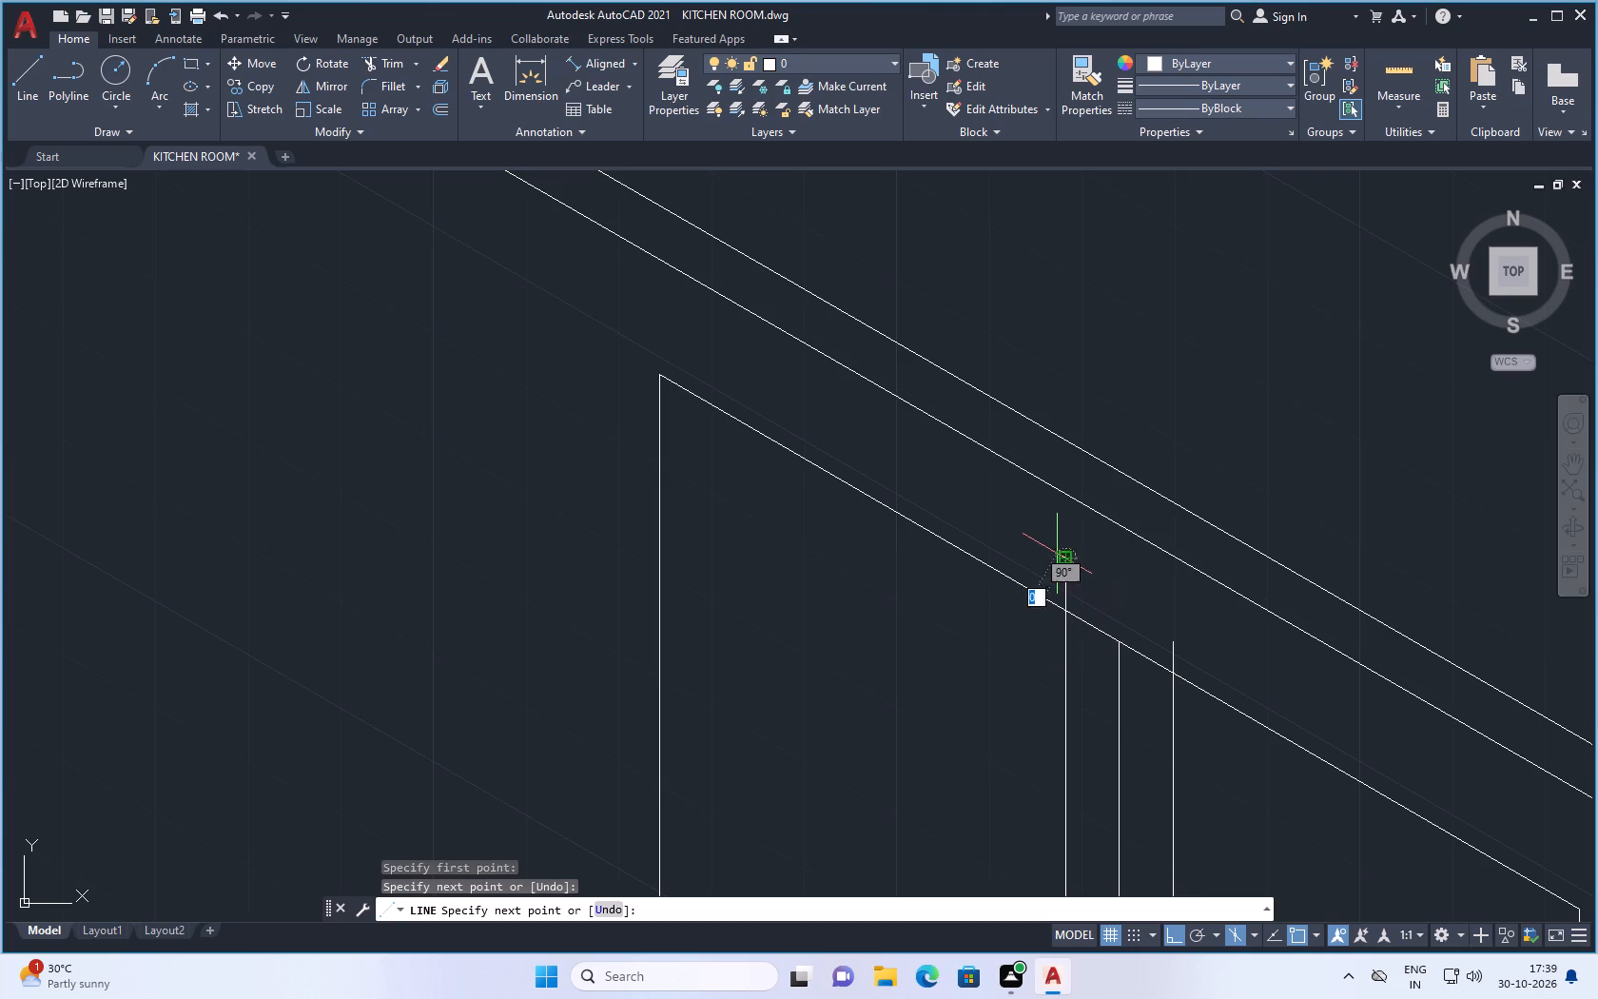
# Trim the parts of both offset verticals that project above the sloped top edge.
pyautogui.write('tr')
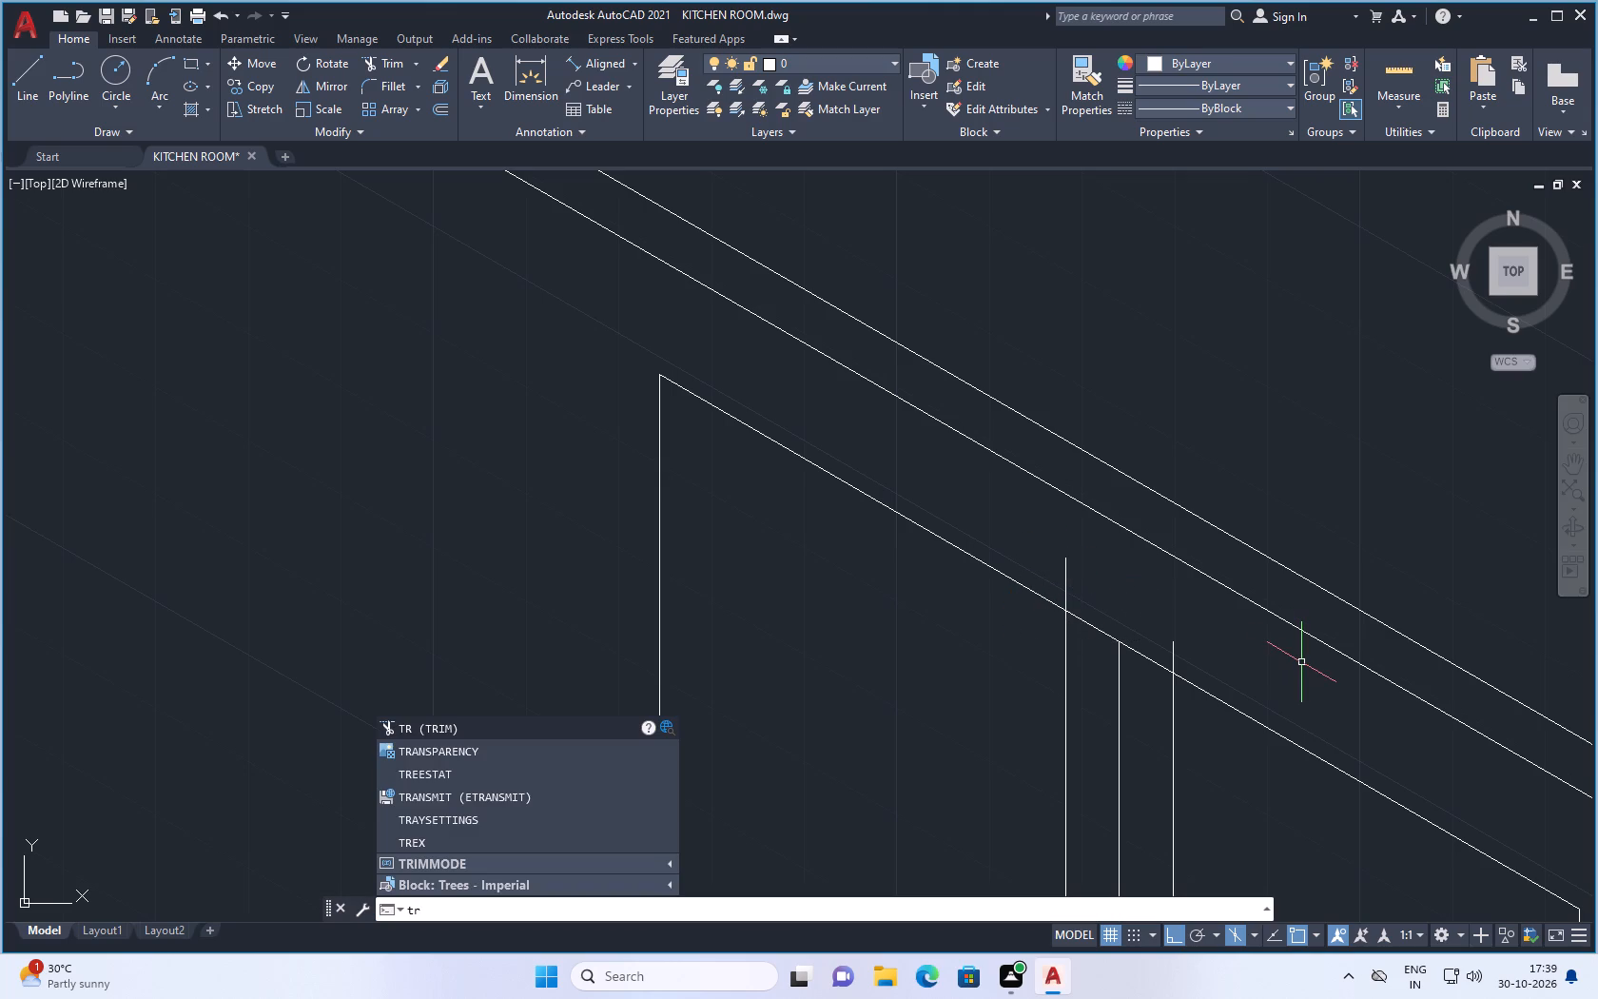
pyautogui.click(525, 726)
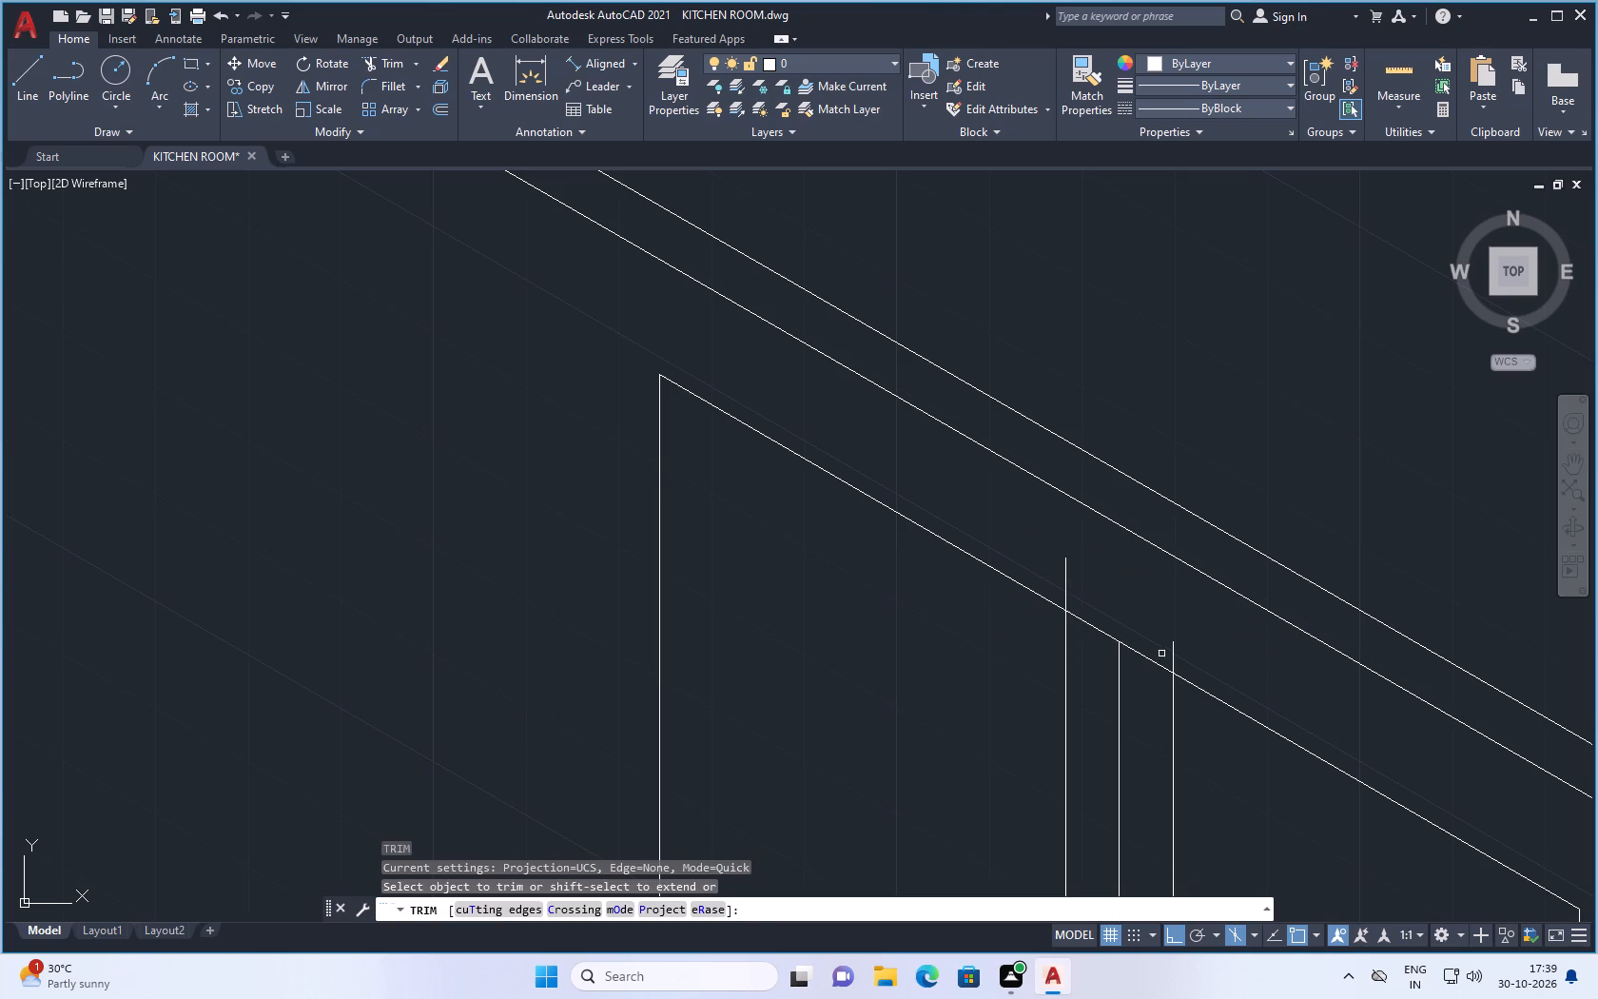
pyautogui.click(1170, 654)
pyautogui.moveTo(1099, 609); pyautogui.dragTo(1025, 563)
pyautogui.scroll(-2, 1095, 572)
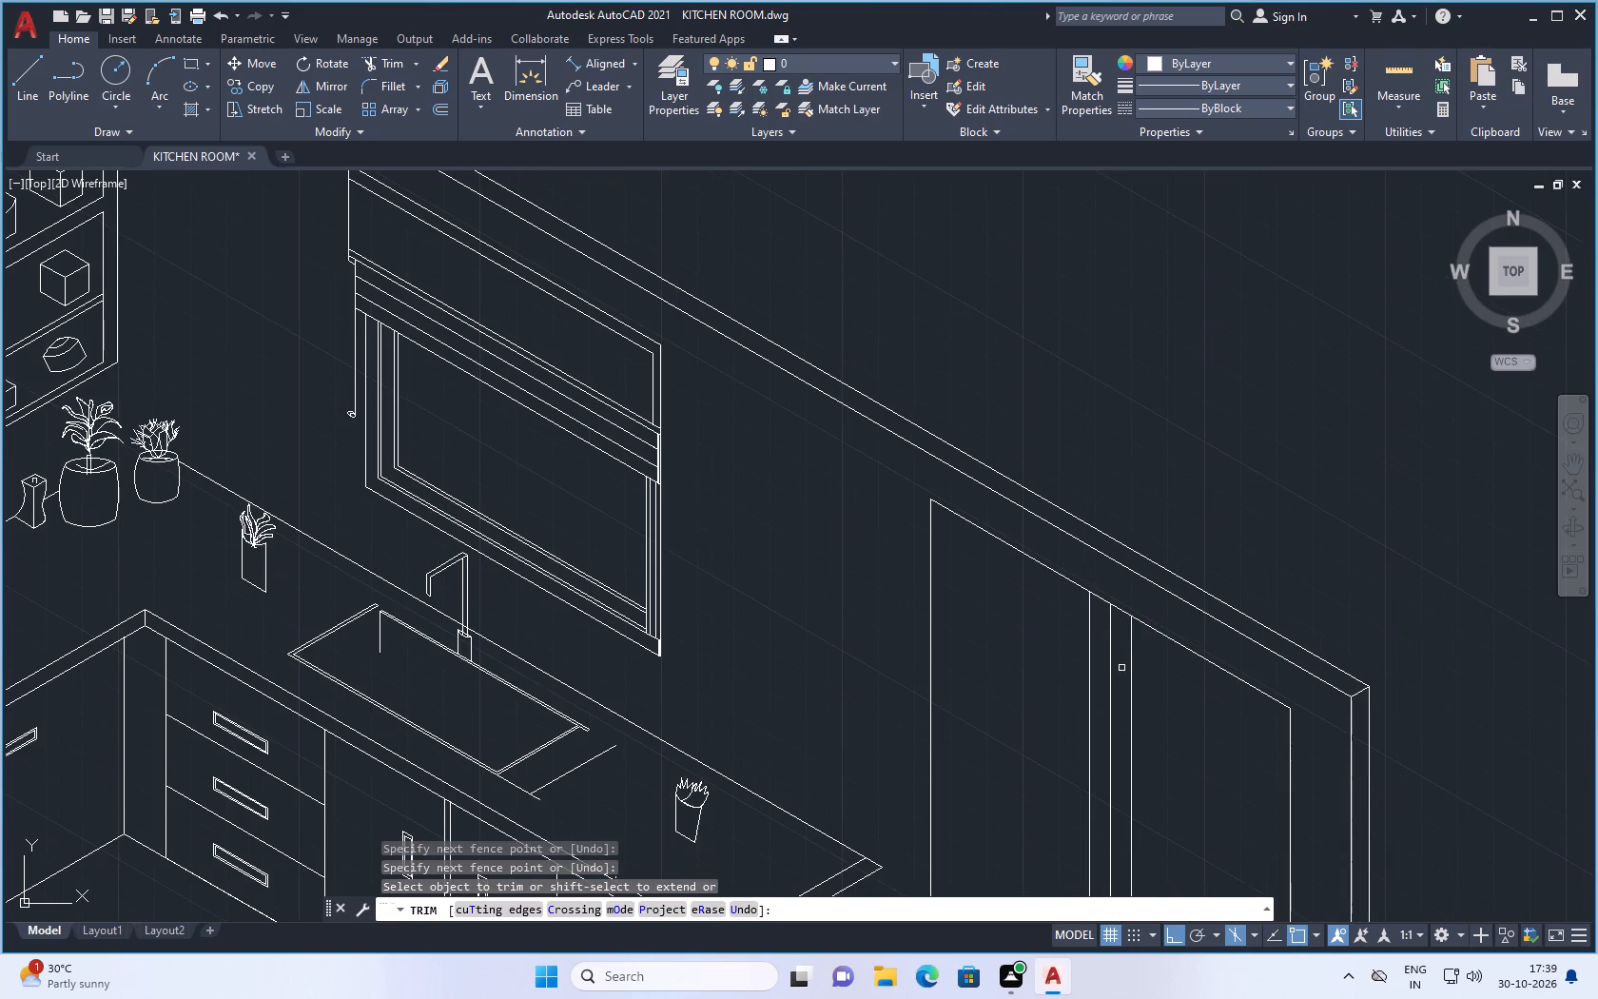
# Trim away the middle vertical line and the short sloped segment between the two offset lines, leaving two separate panels.
pyautogui.click(1109, 670)
pyautogui.scroll(-3, 1167, 730)
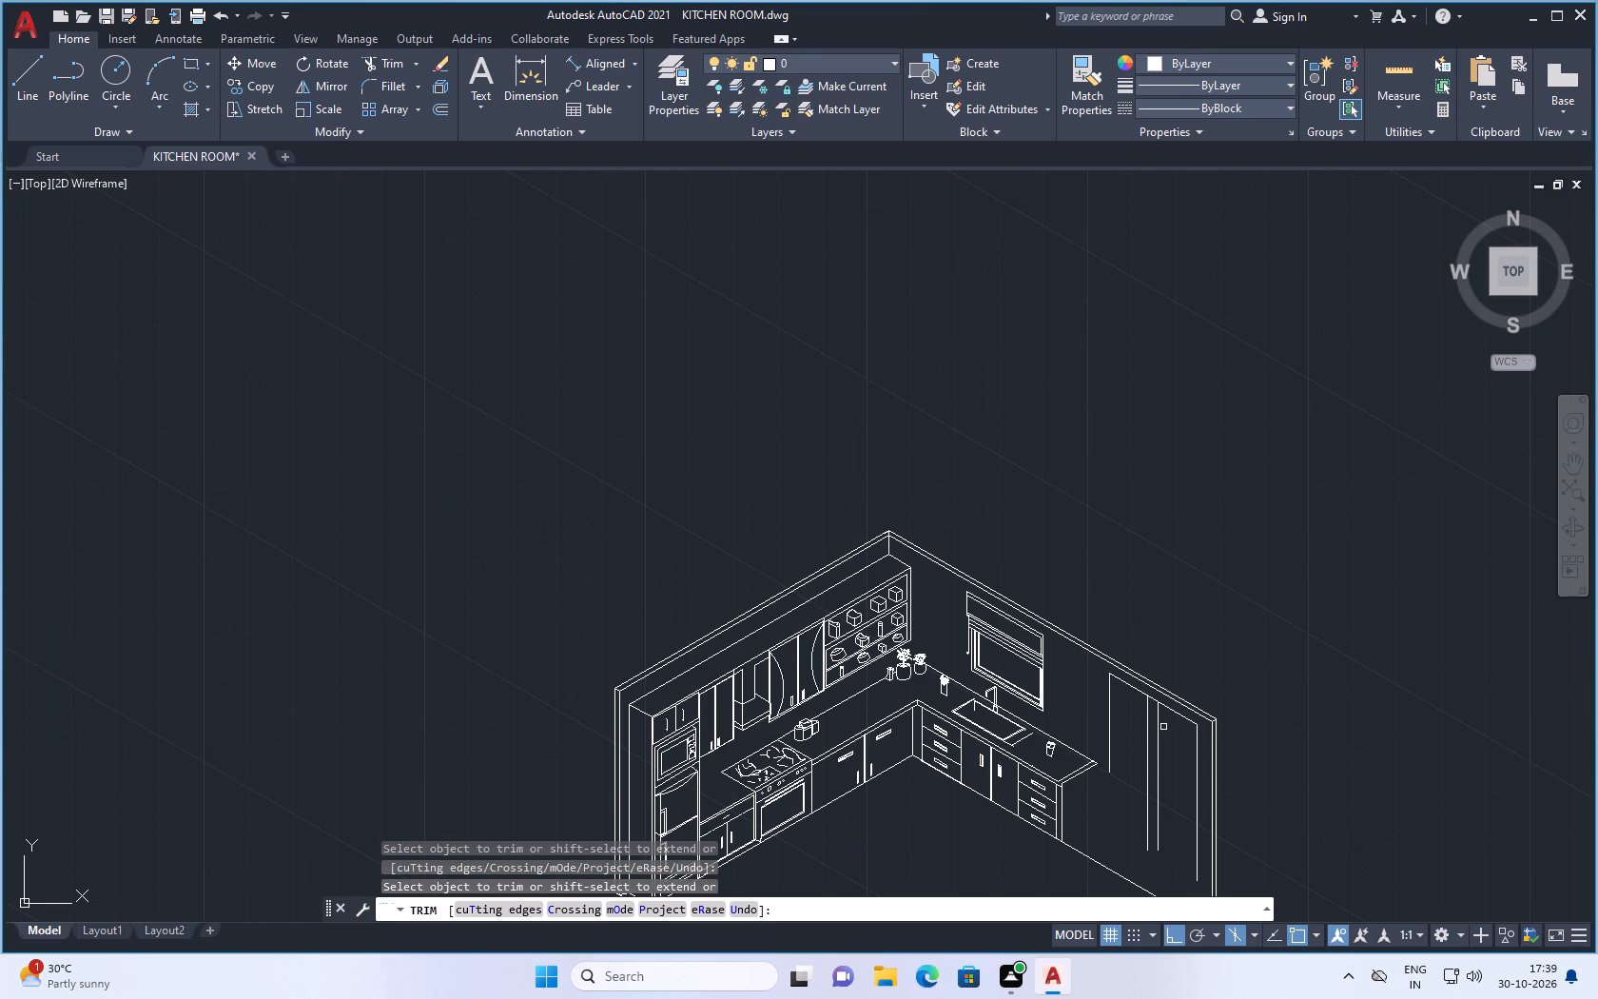
pyautogui.scroll(3, 1140, 726)
pyautogui.click(1147, 648)
pyautogui.scroll(-2, 1147, 687)
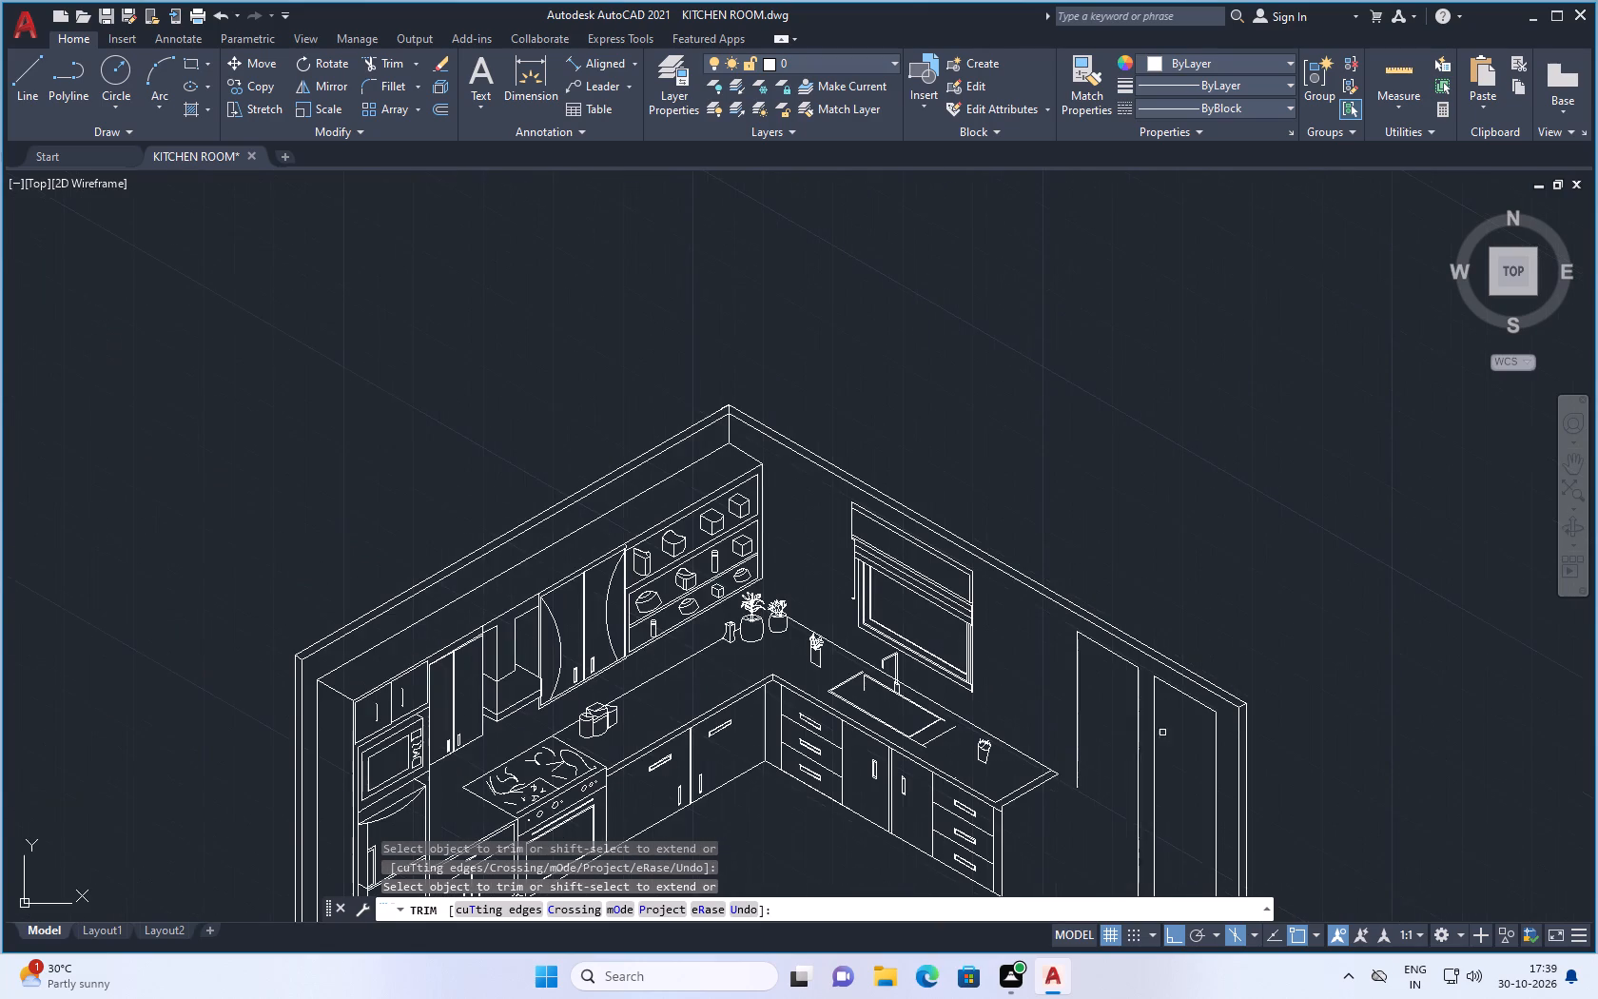
pyautogui.scroll(-2, 1191, 656)
pyautogui.press('Escape')
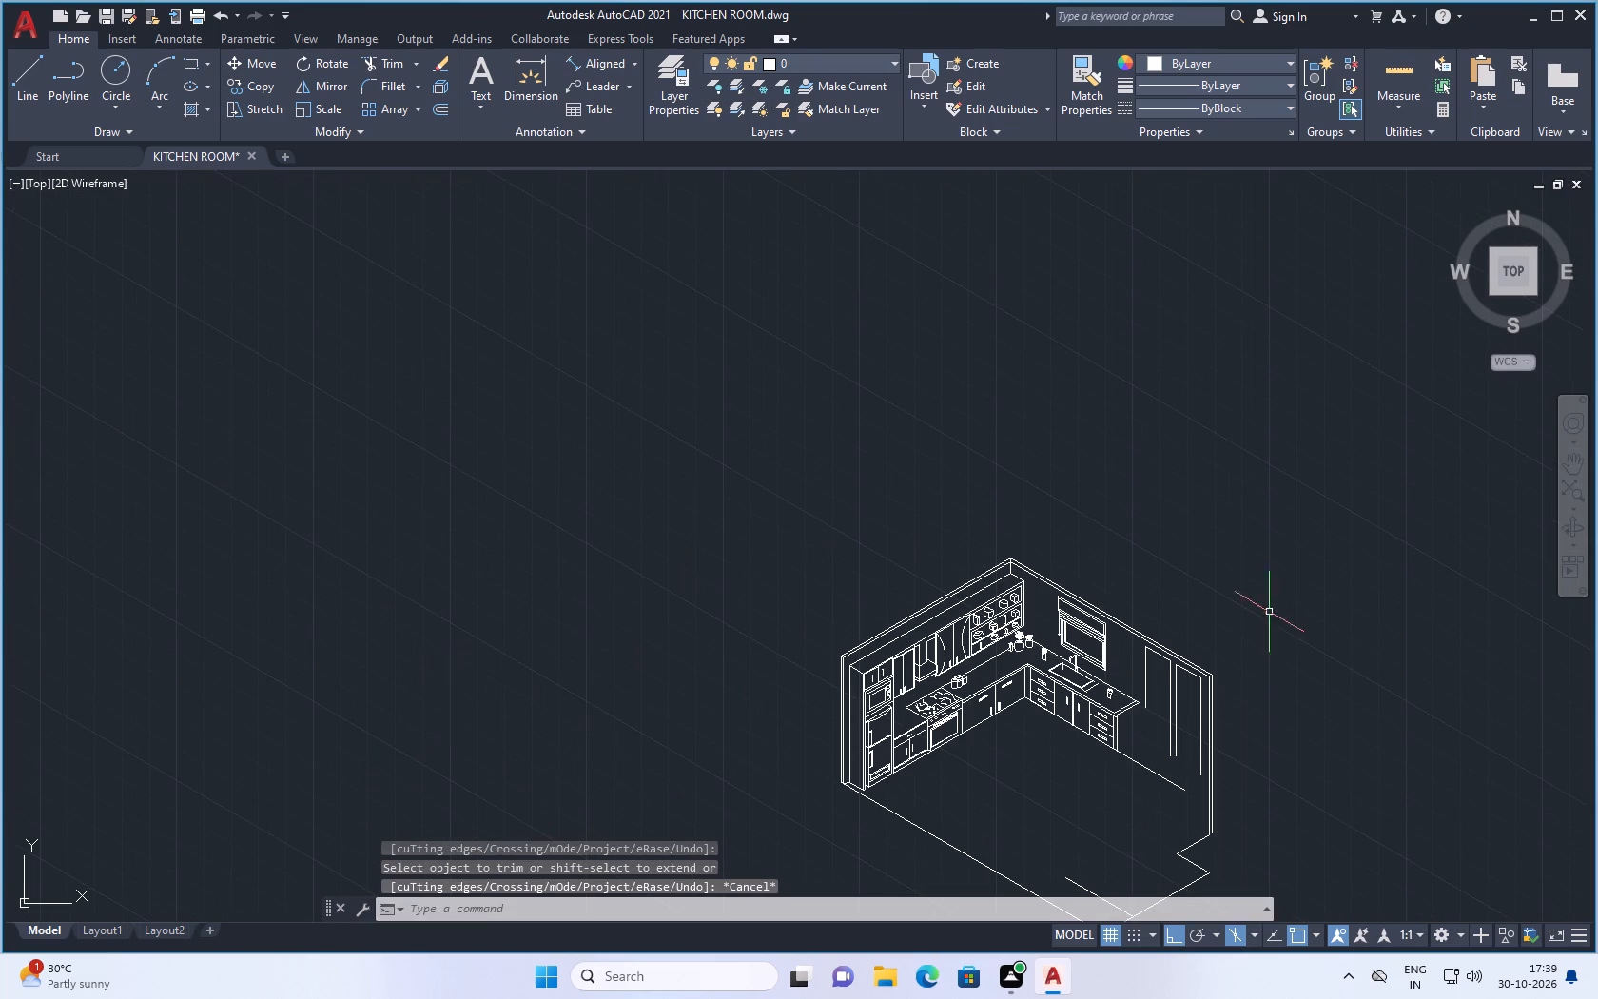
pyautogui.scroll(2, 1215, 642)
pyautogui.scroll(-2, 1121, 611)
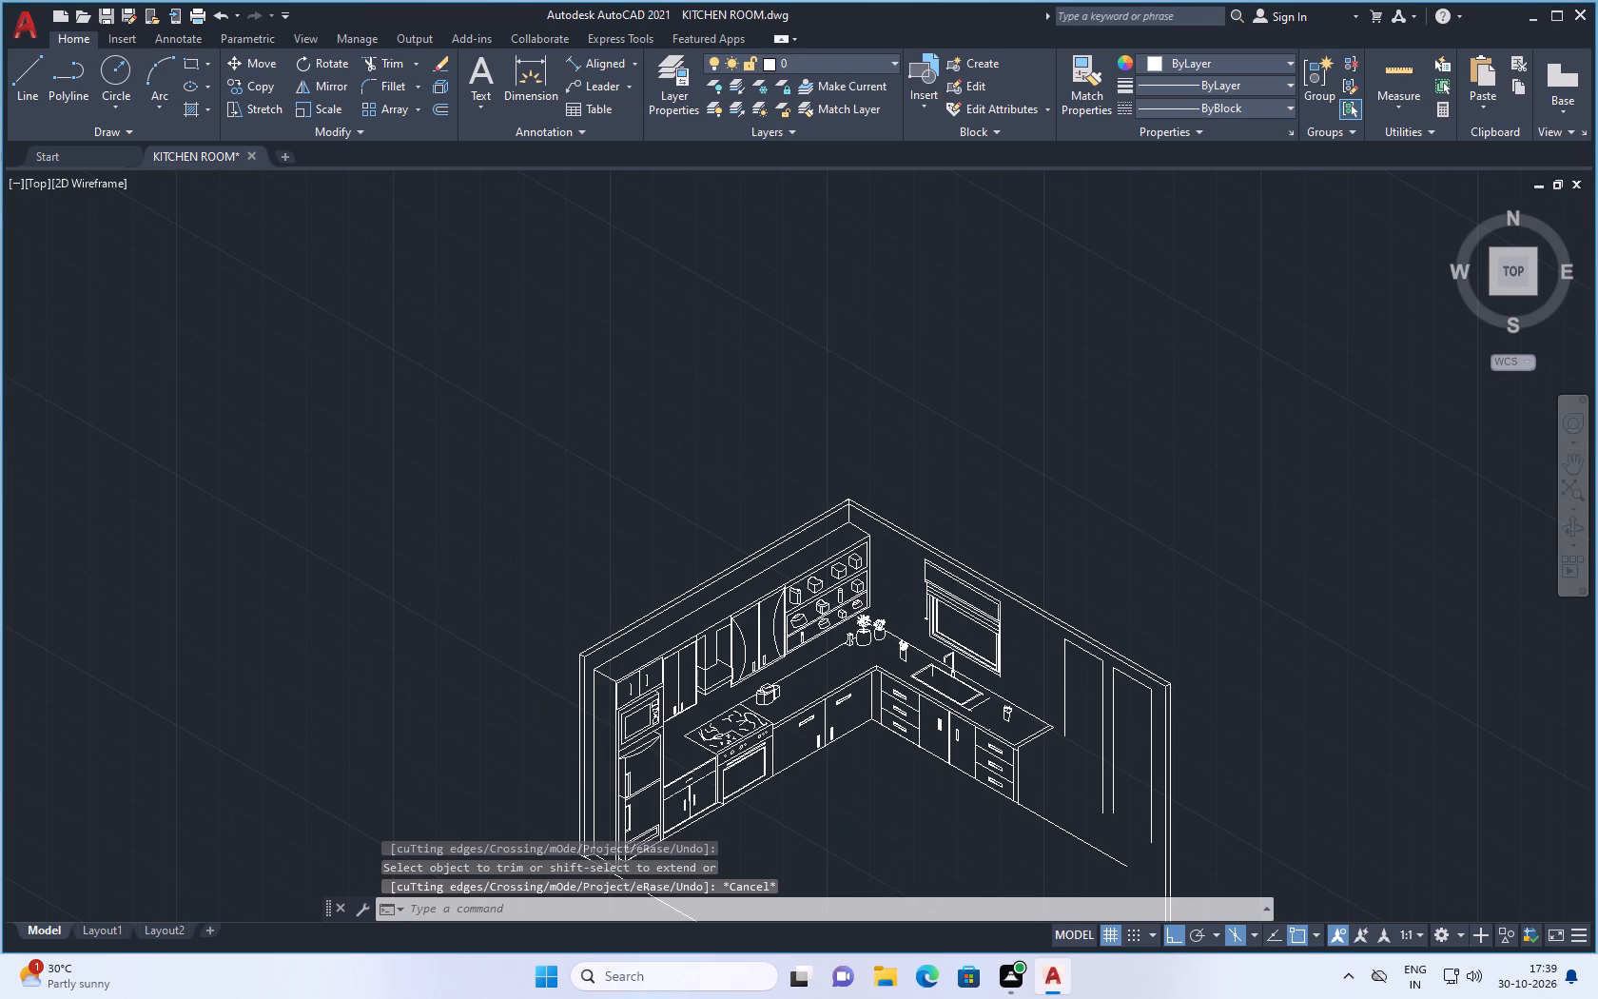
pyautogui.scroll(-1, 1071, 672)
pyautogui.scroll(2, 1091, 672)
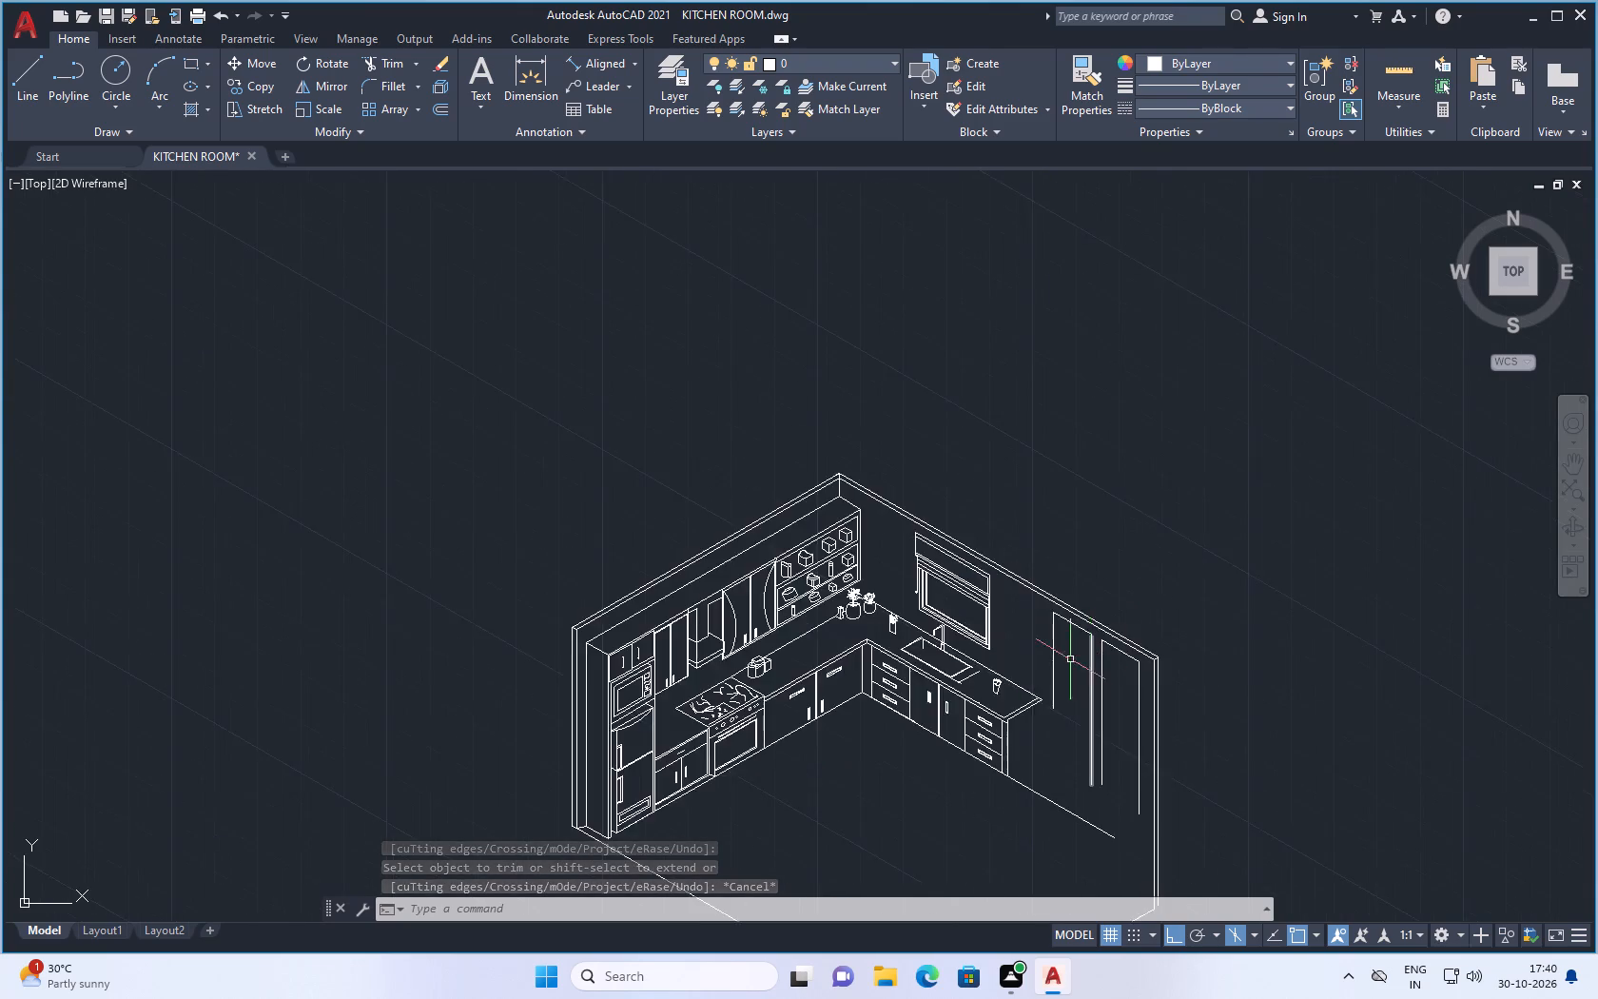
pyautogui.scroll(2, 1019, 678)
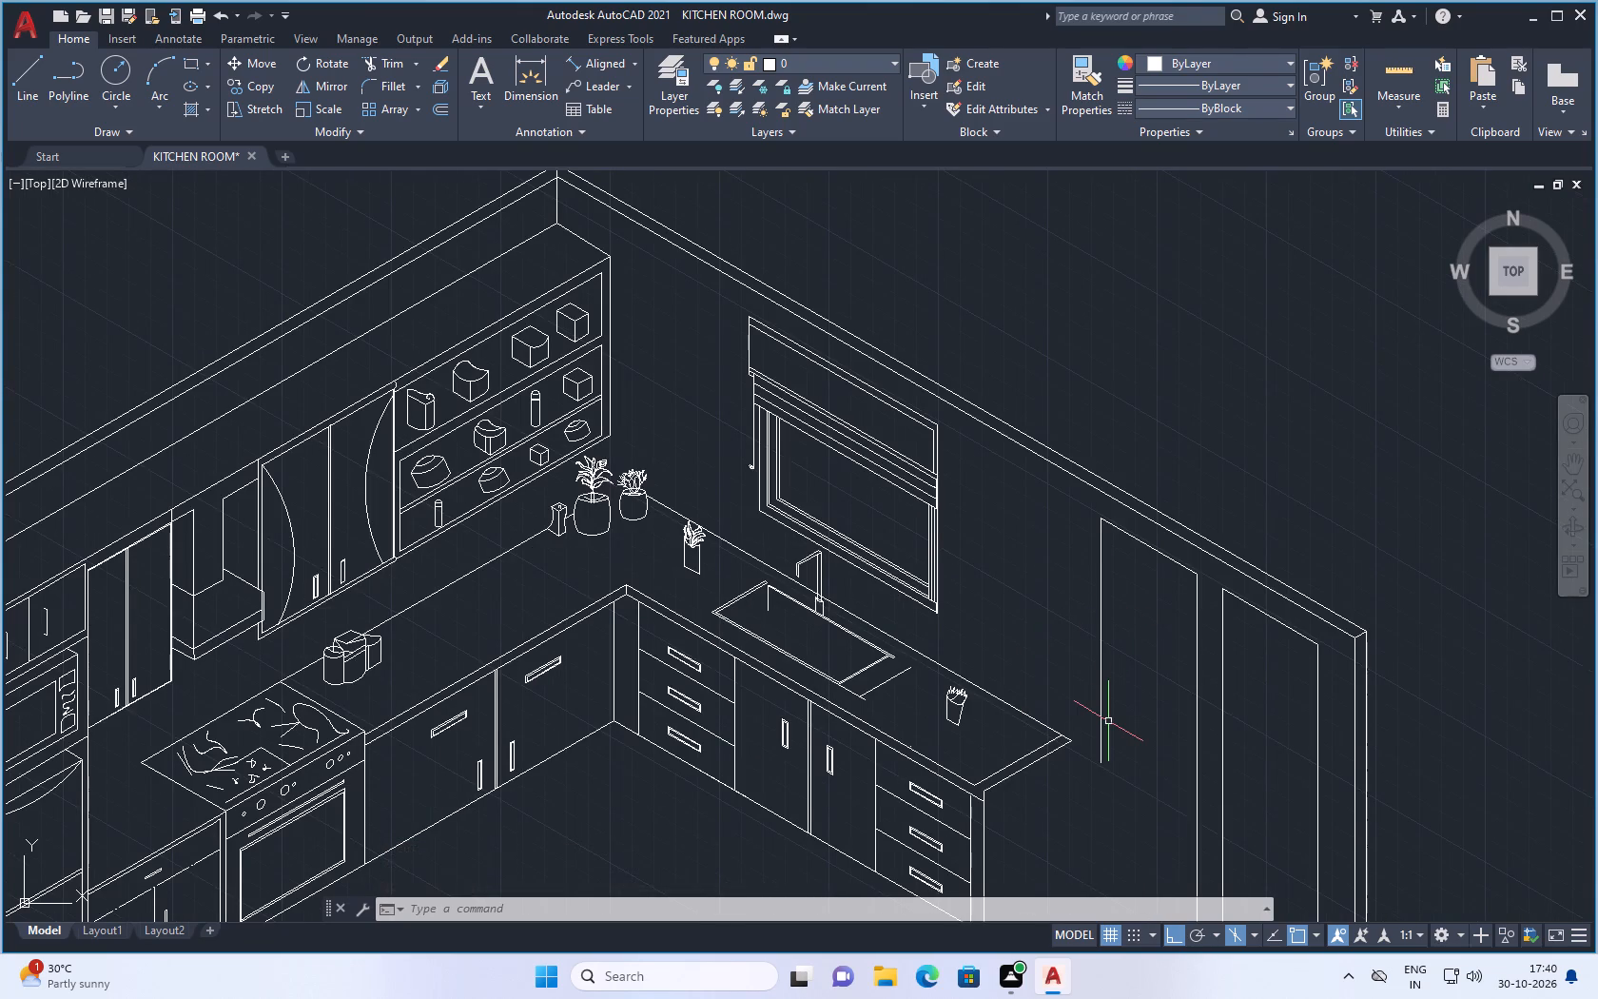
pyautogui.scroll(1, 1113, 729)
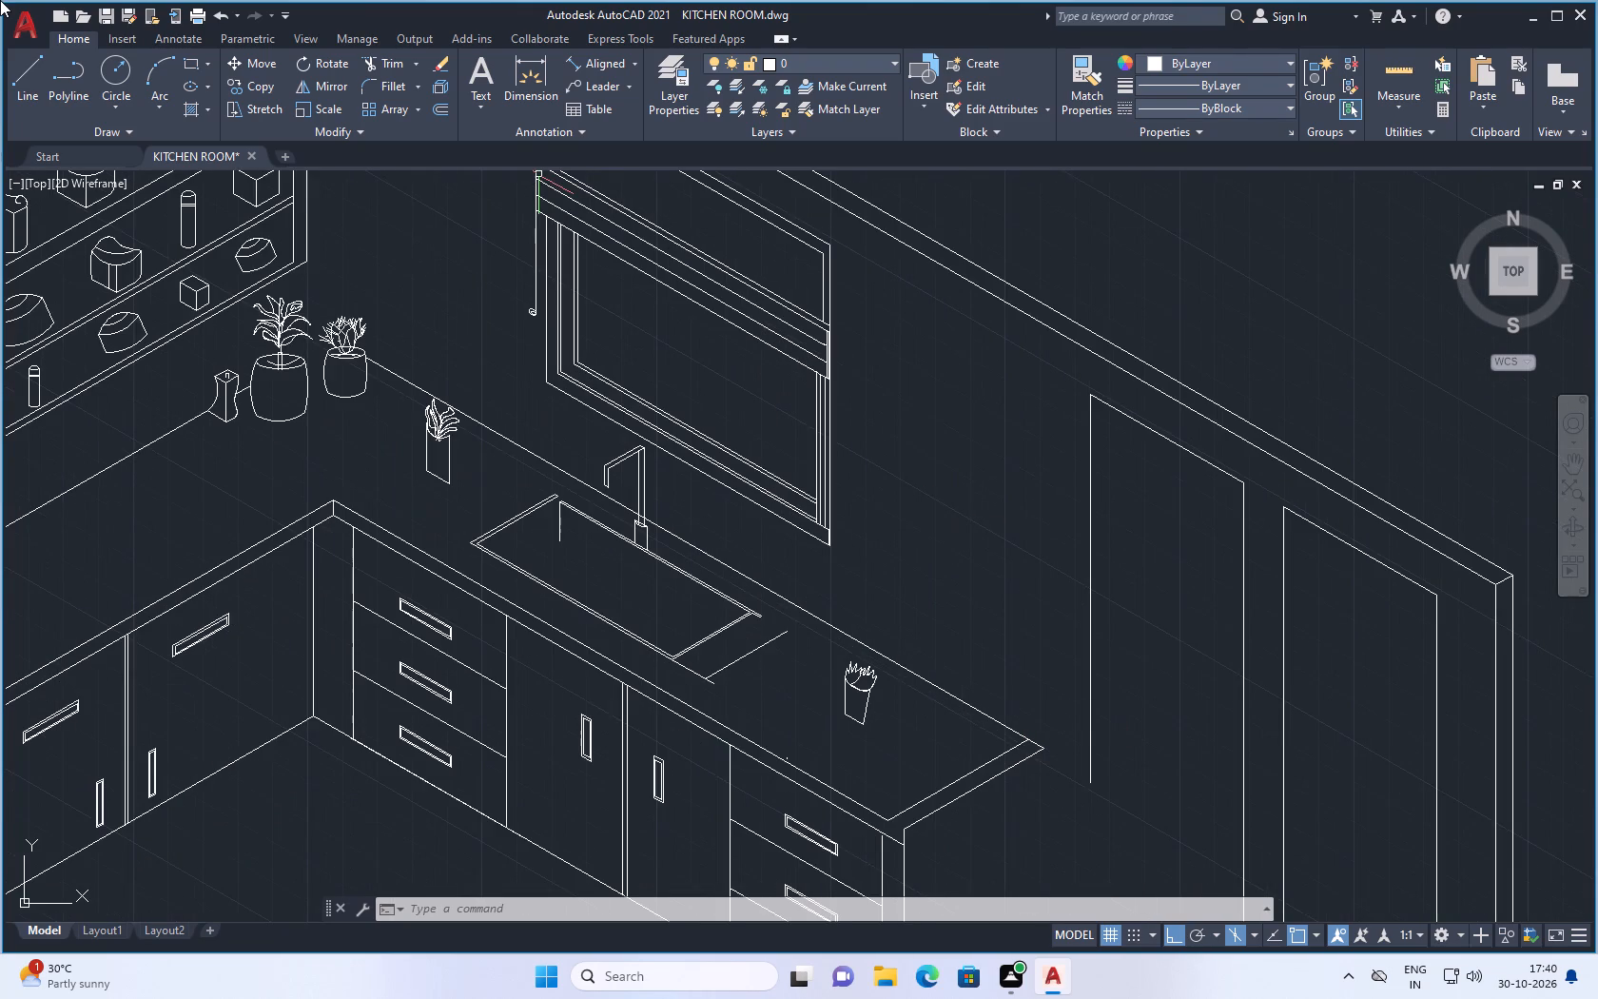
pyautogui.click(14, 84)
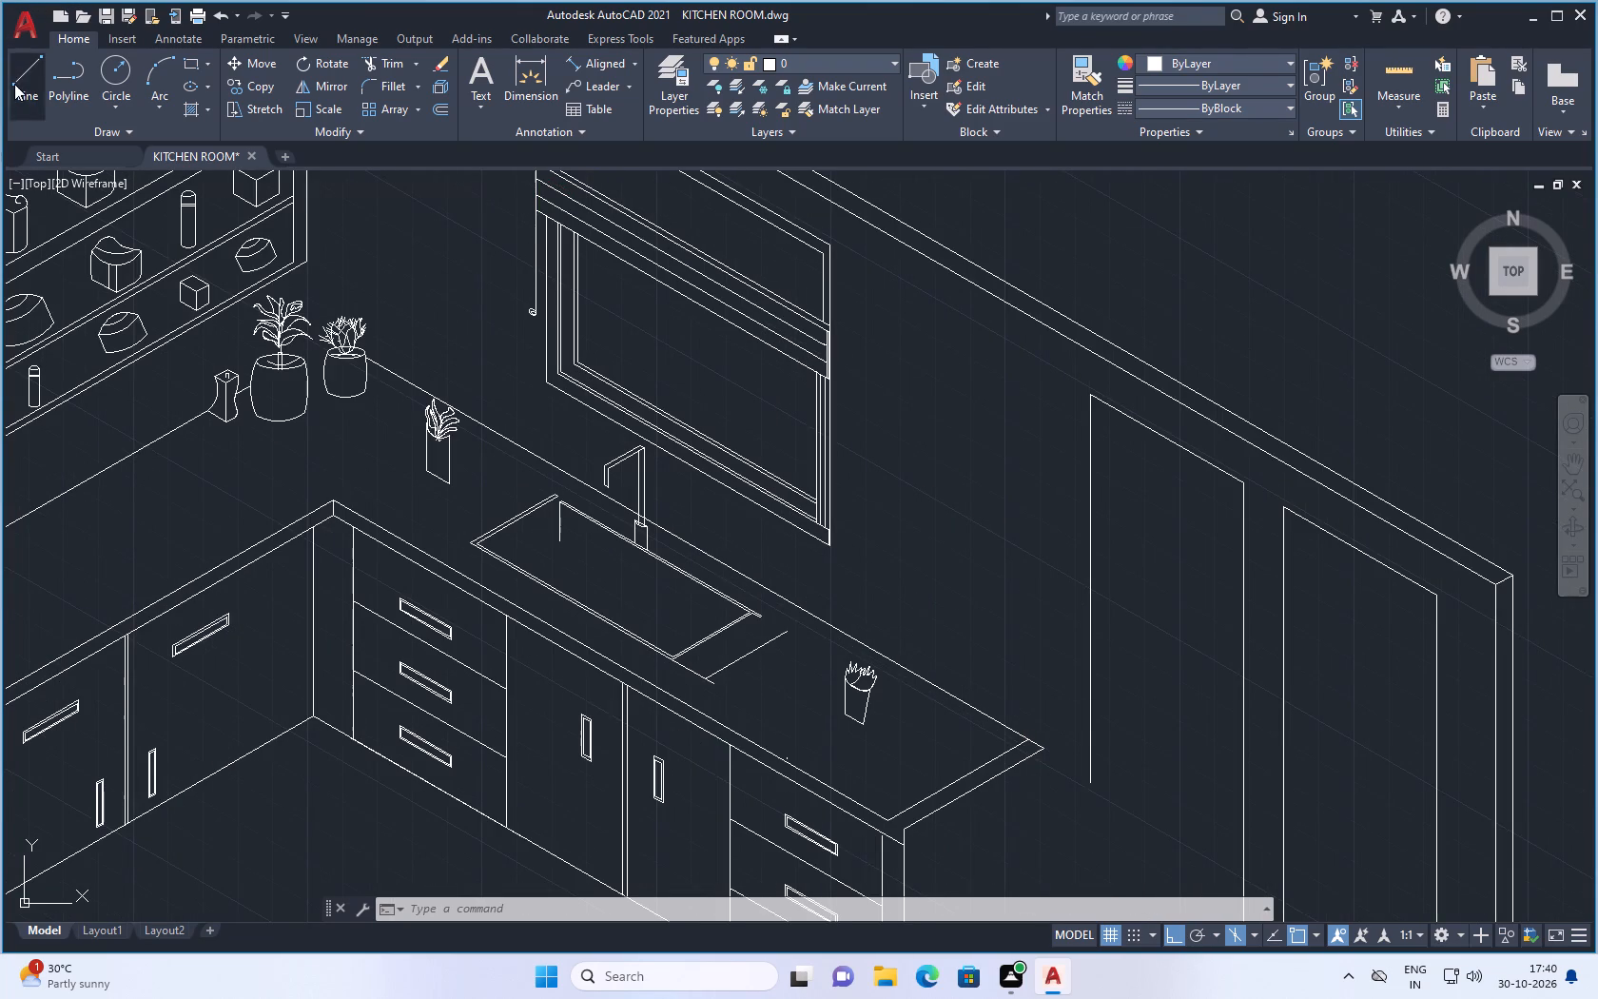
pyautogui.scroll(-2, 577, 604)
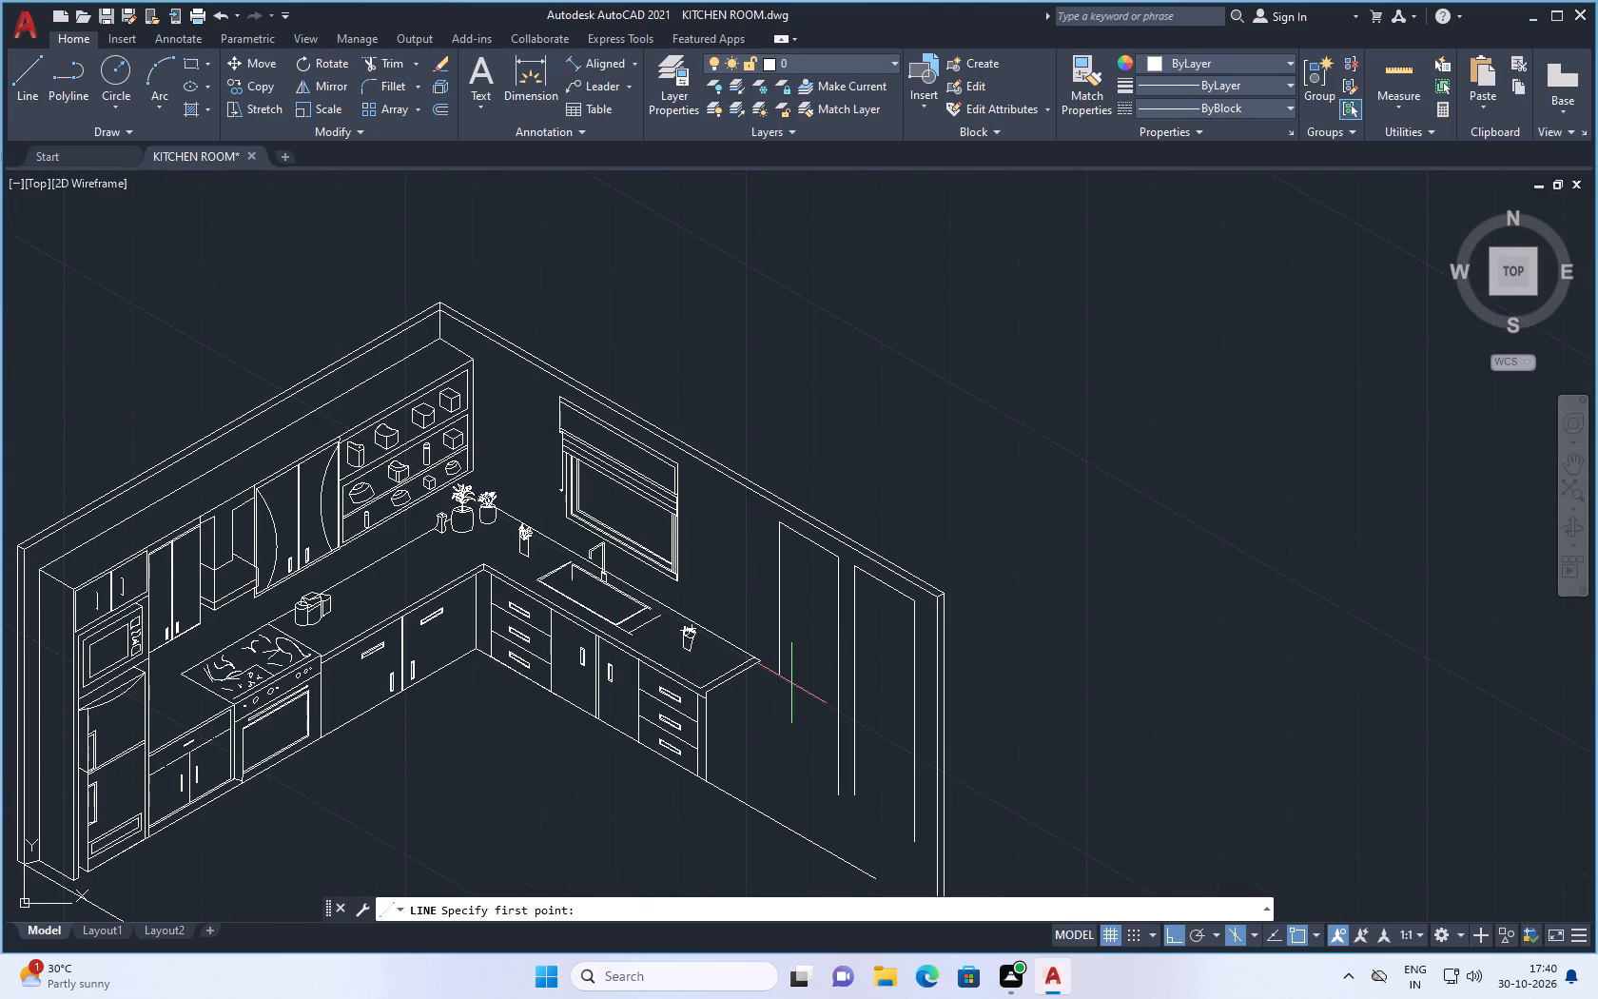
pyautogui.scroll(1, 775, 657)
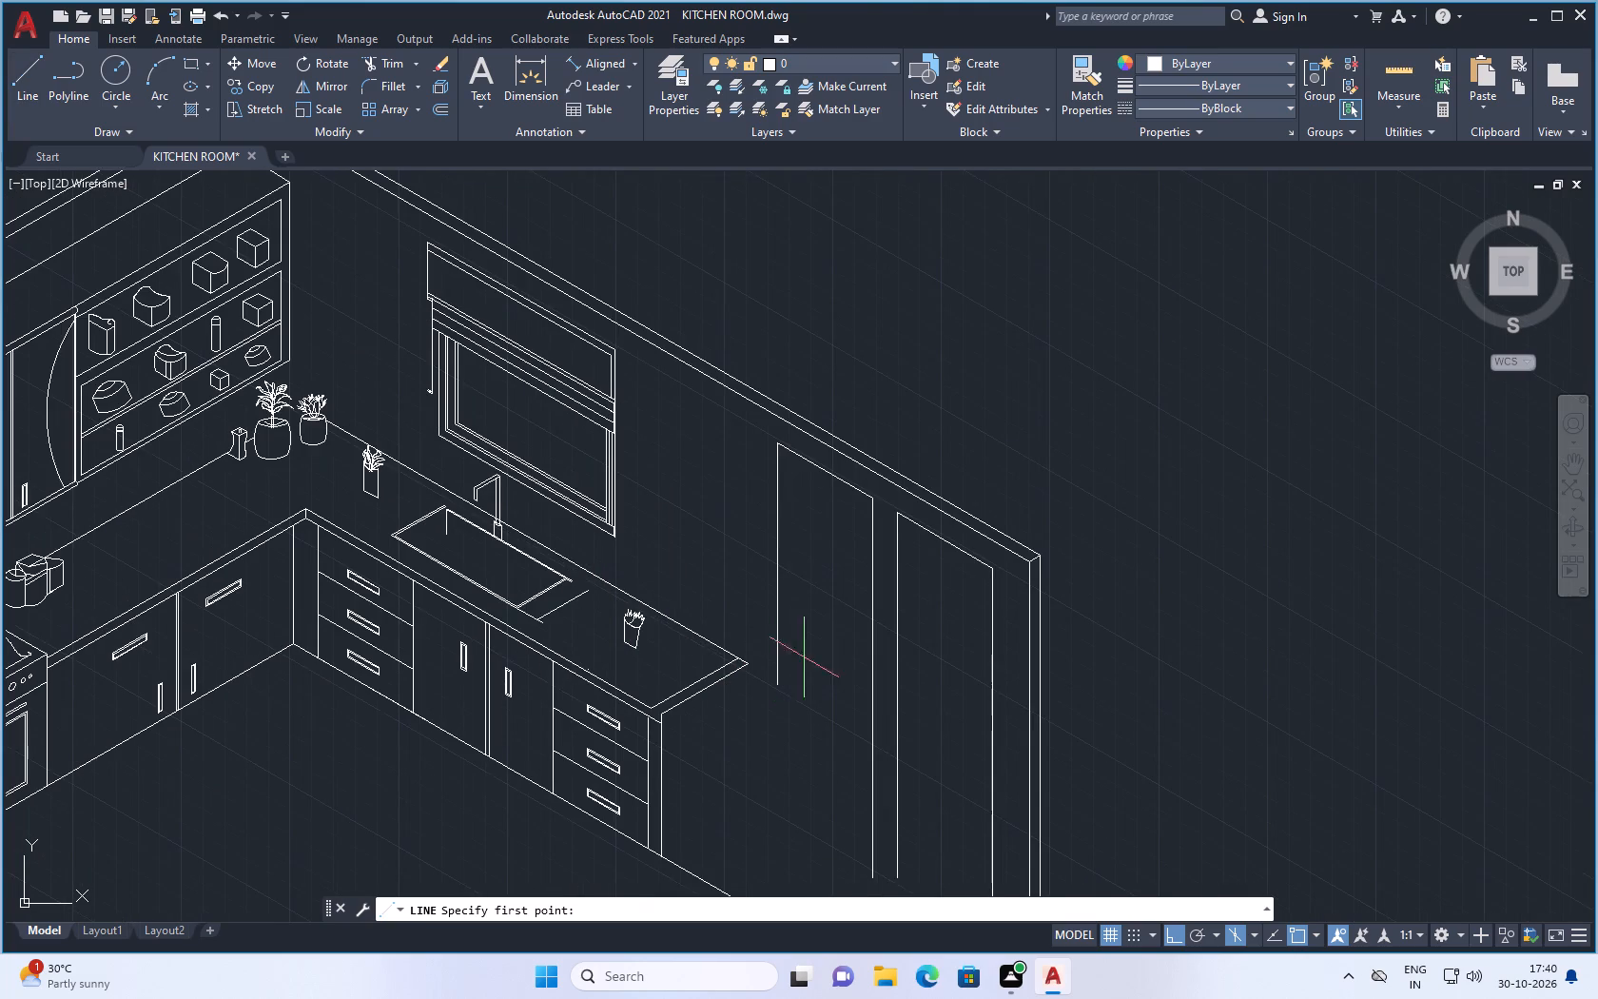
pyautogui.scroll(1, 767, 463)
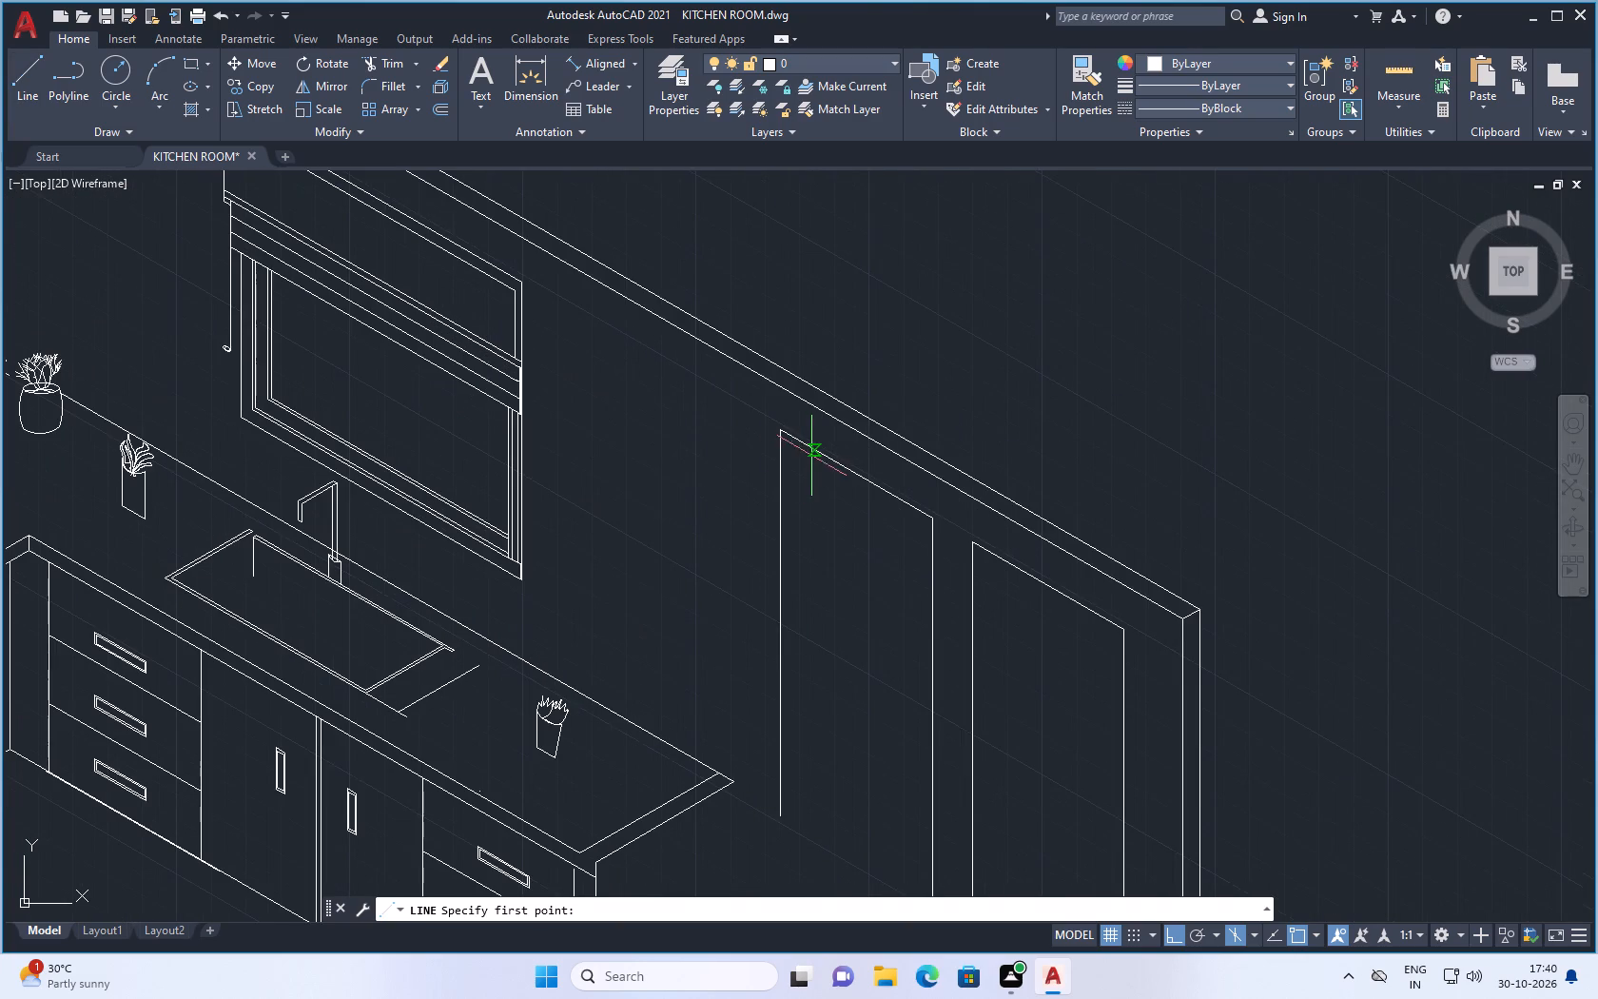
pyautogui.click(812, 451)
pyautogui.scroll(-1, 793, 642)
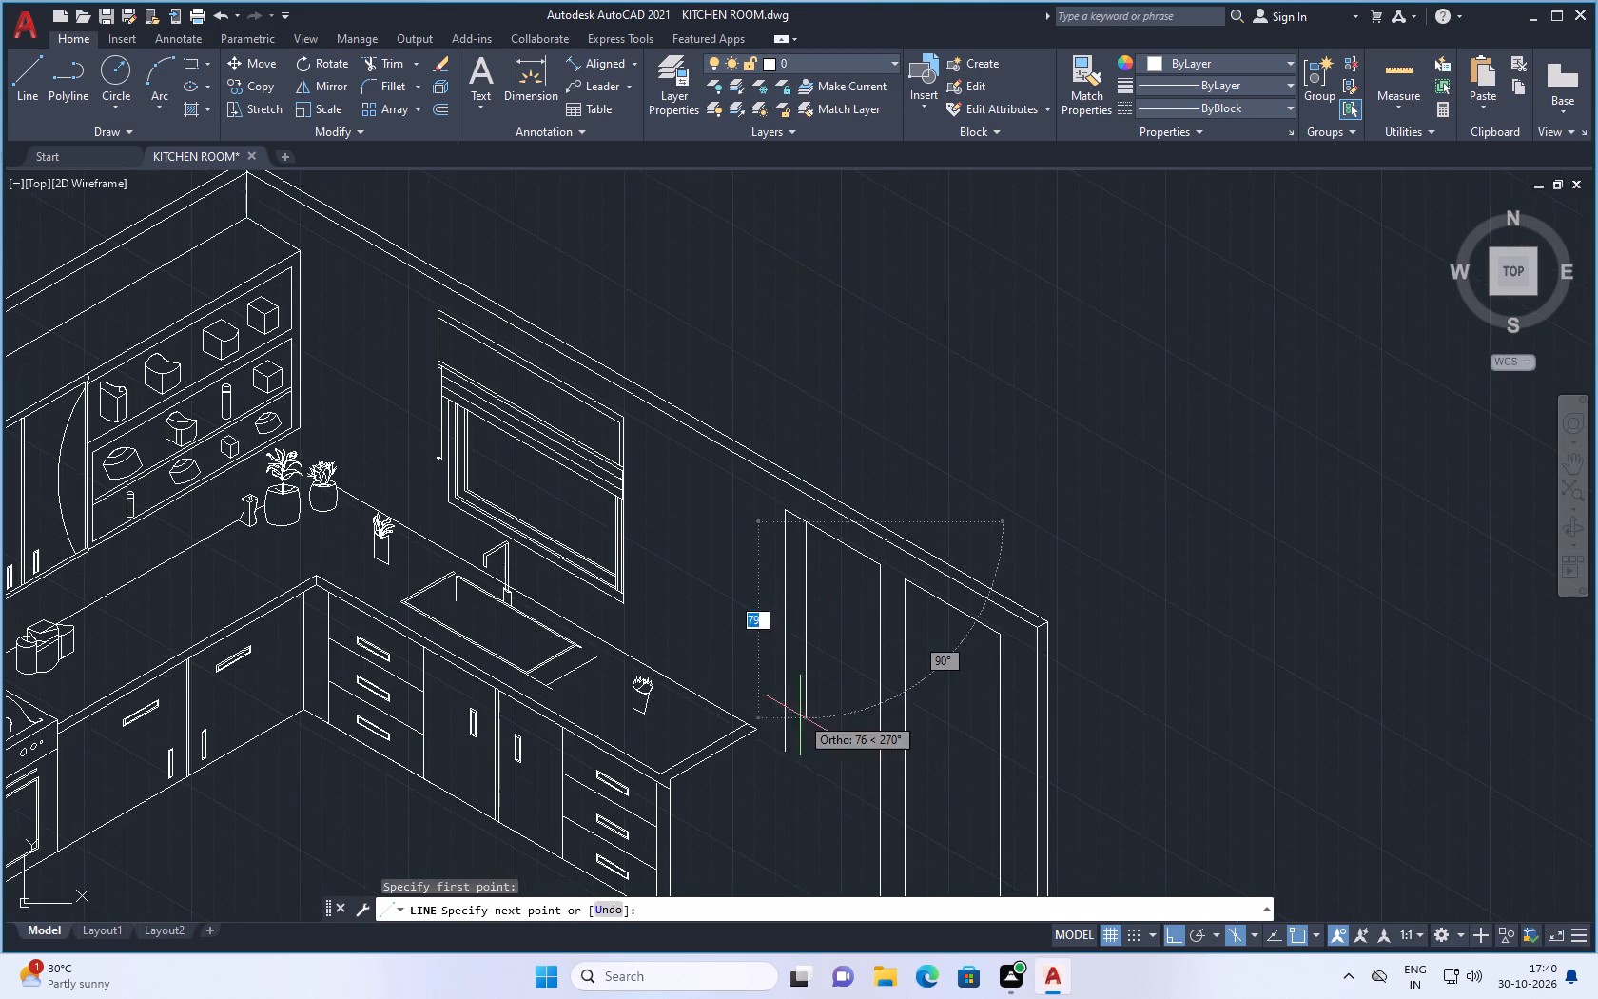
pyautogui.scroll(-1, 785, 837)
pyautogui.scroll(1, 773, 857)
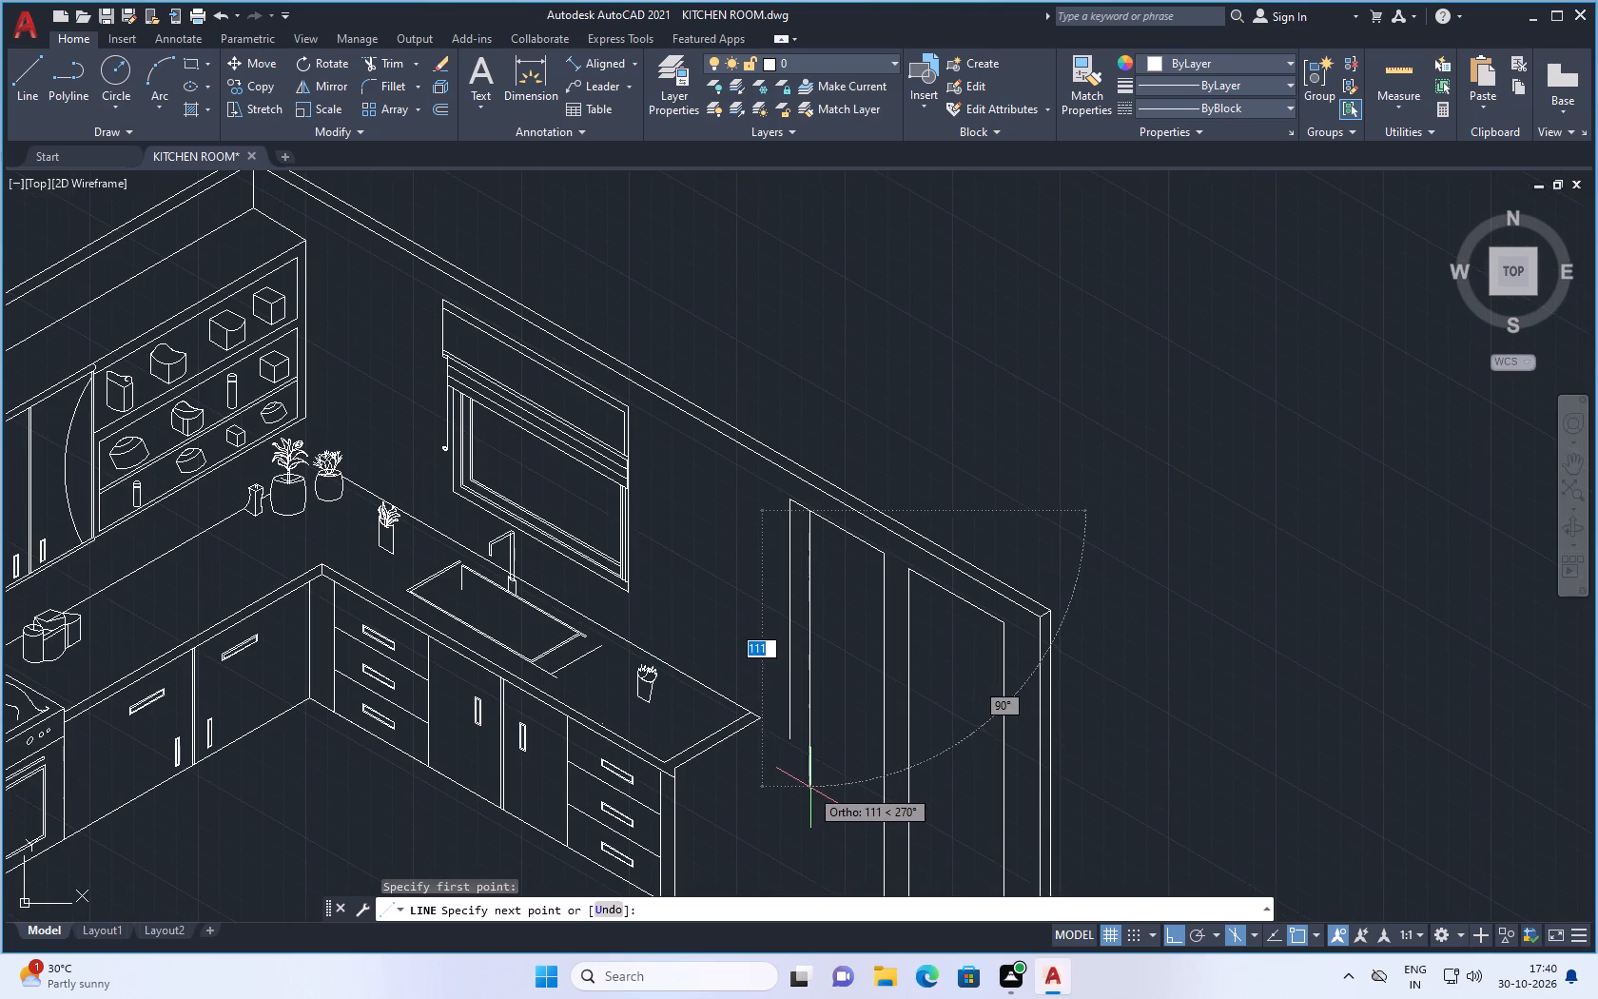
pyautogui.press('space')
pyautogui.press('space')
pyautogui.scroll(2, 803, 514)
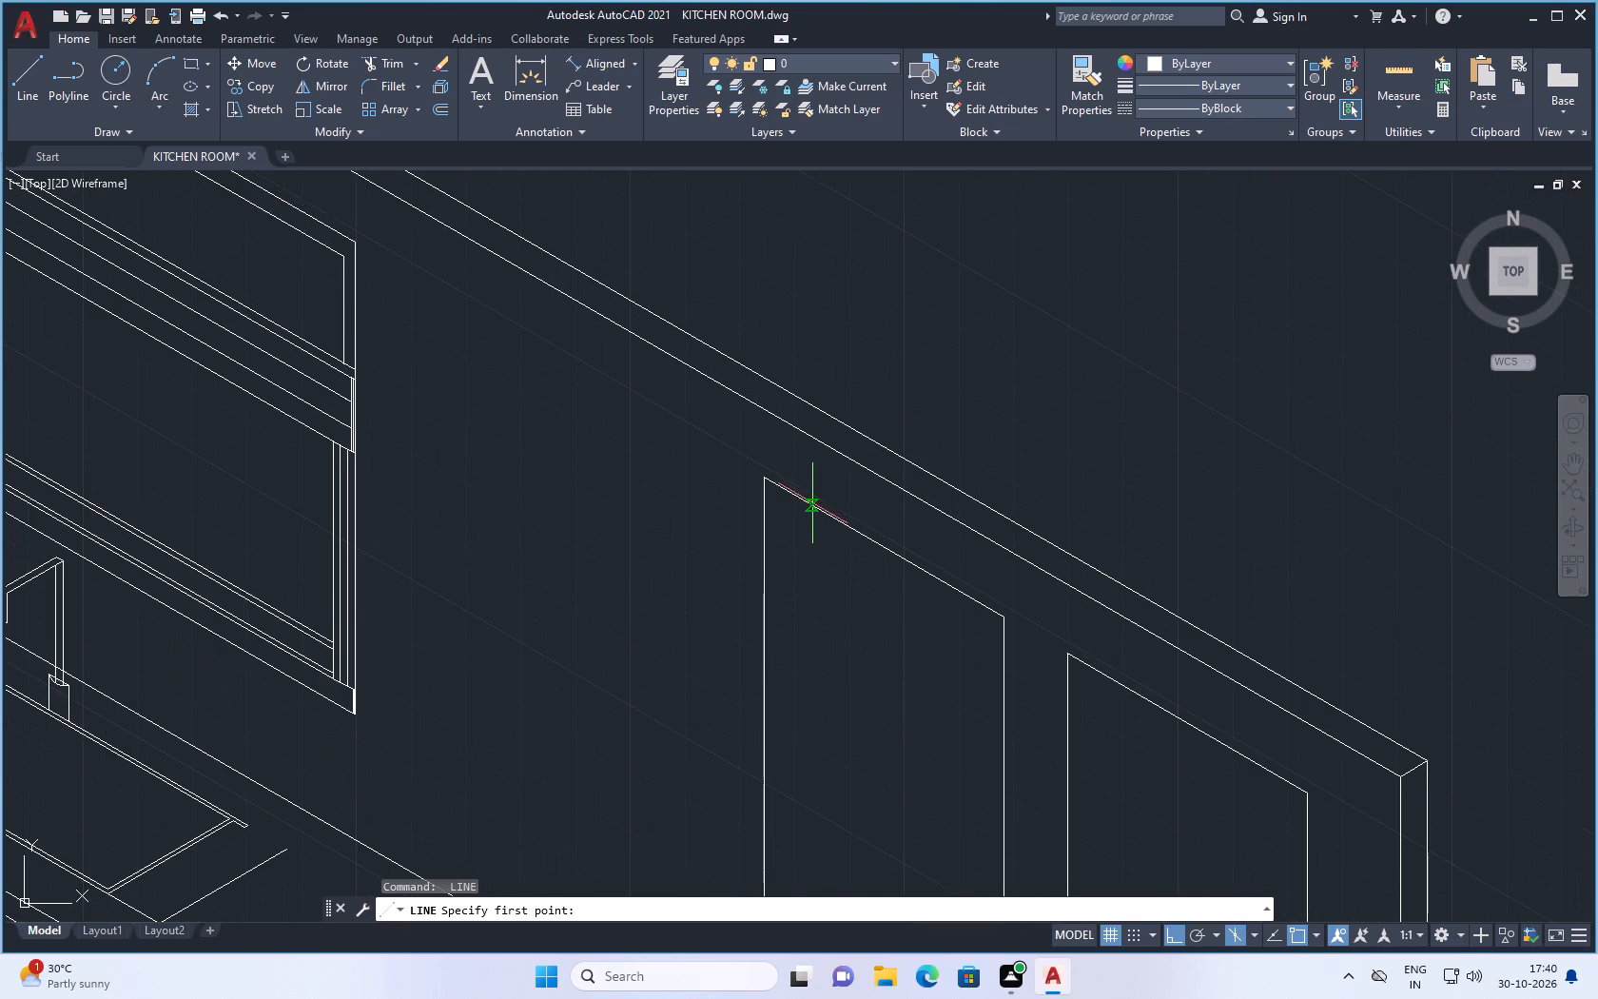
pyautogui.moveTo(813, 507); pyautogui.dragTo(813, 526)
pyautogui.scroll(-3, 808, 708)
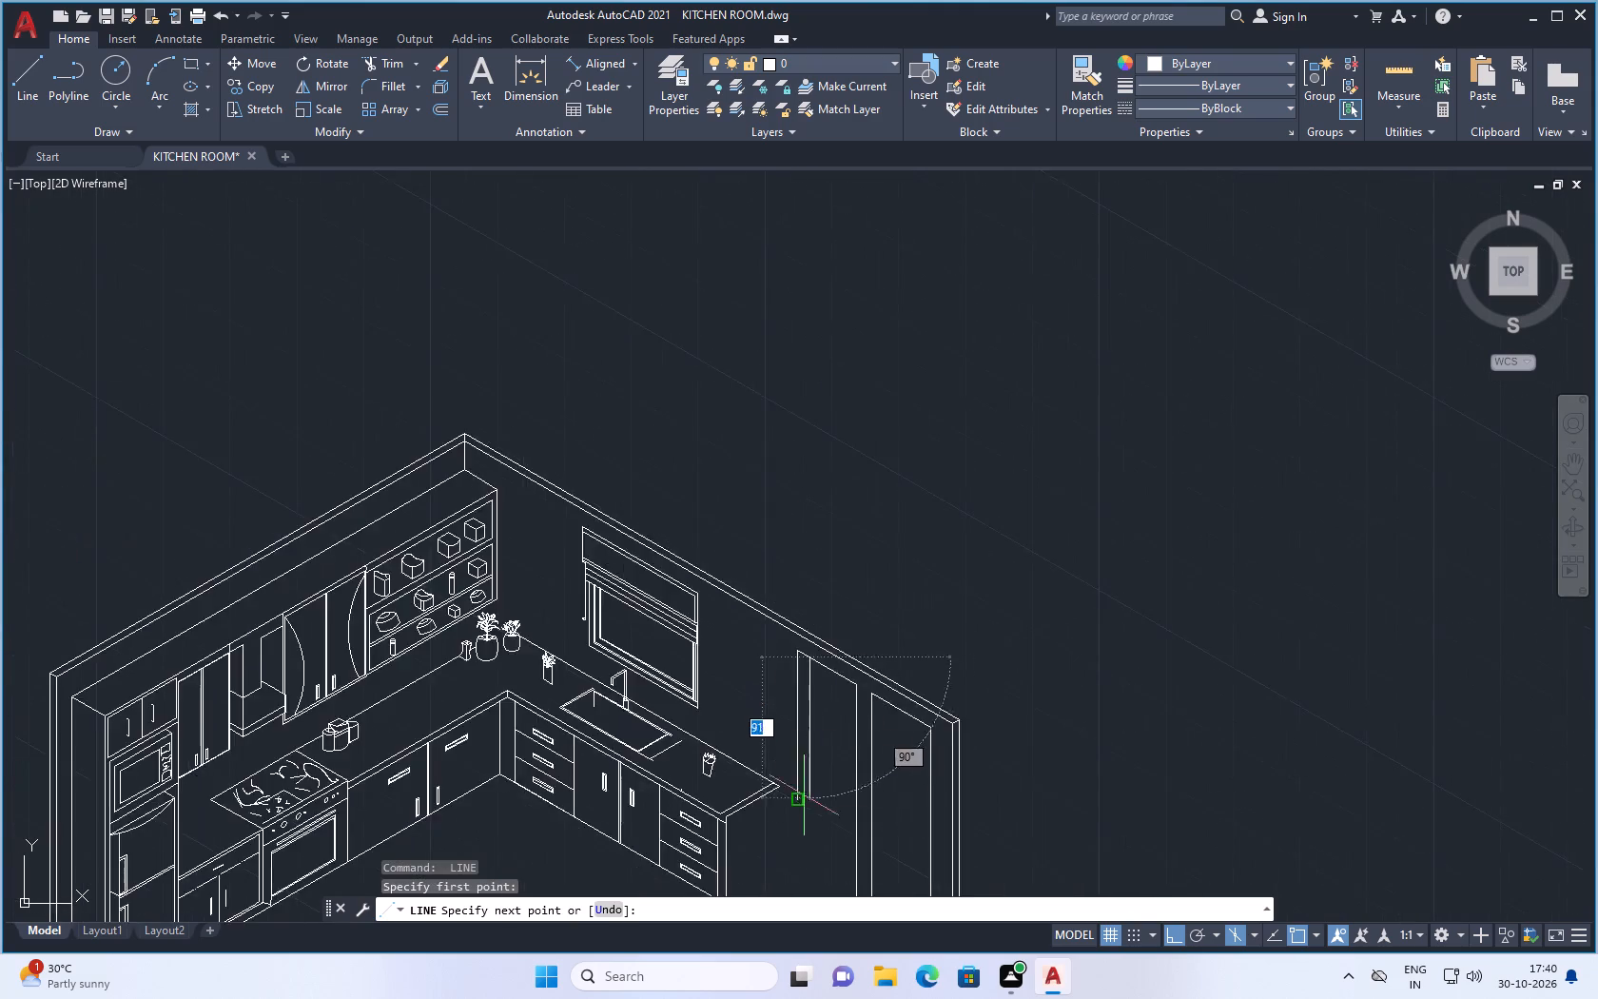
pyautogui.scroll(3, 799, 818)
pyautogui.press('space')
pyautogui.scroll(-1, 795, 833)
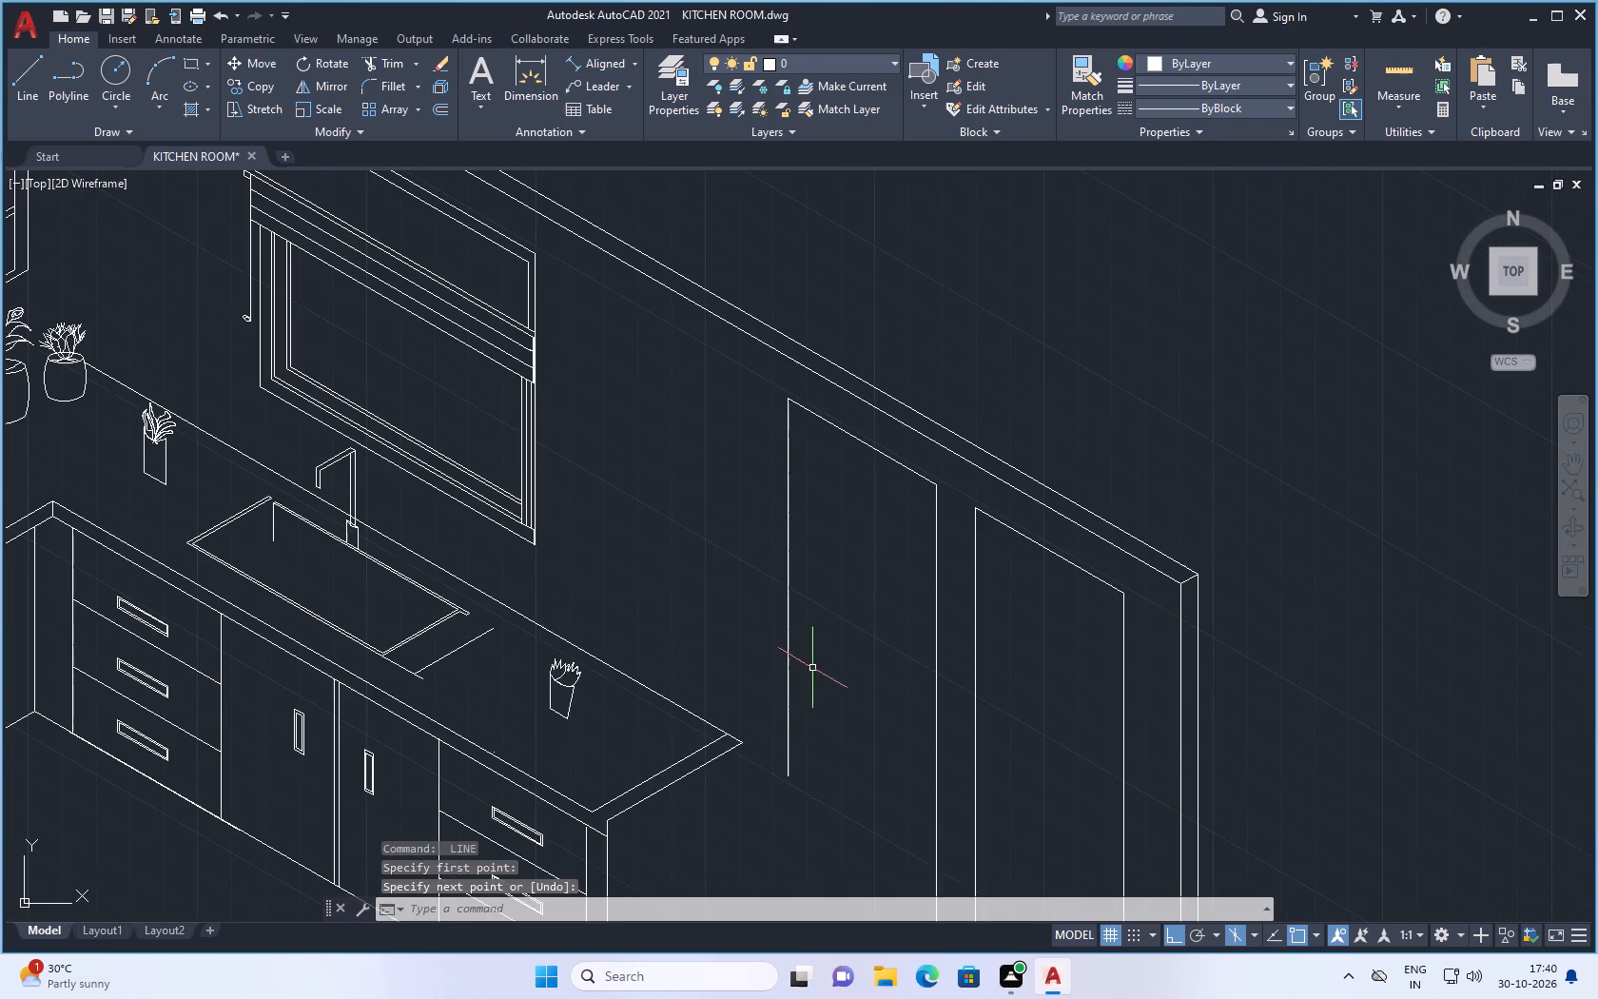
# Draw a long vertical line down from the sloped top edge of the panel nearer the sink counter, slightly inside its outer edge.
pyautogui.press('space')
pyautogui.scroll(2, 794, 490)
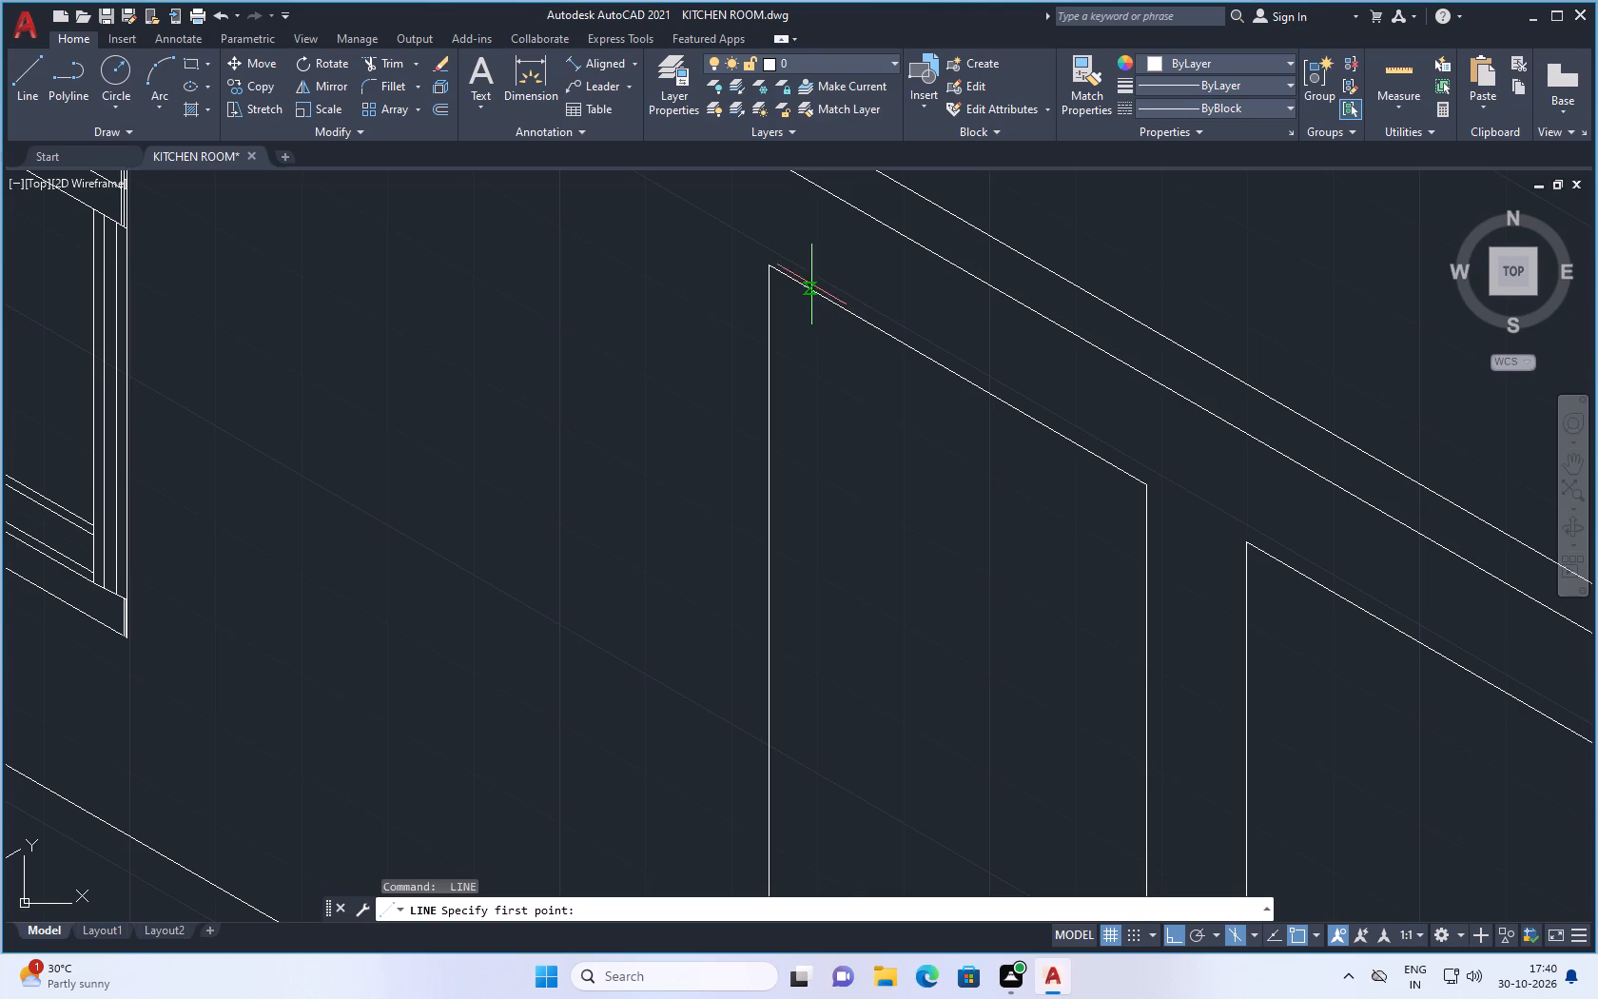
pyautogui.moveTo(815, 293); pyautogui.dragTo(820, 302)
pyautogui.scroll(-2, 861, 611)
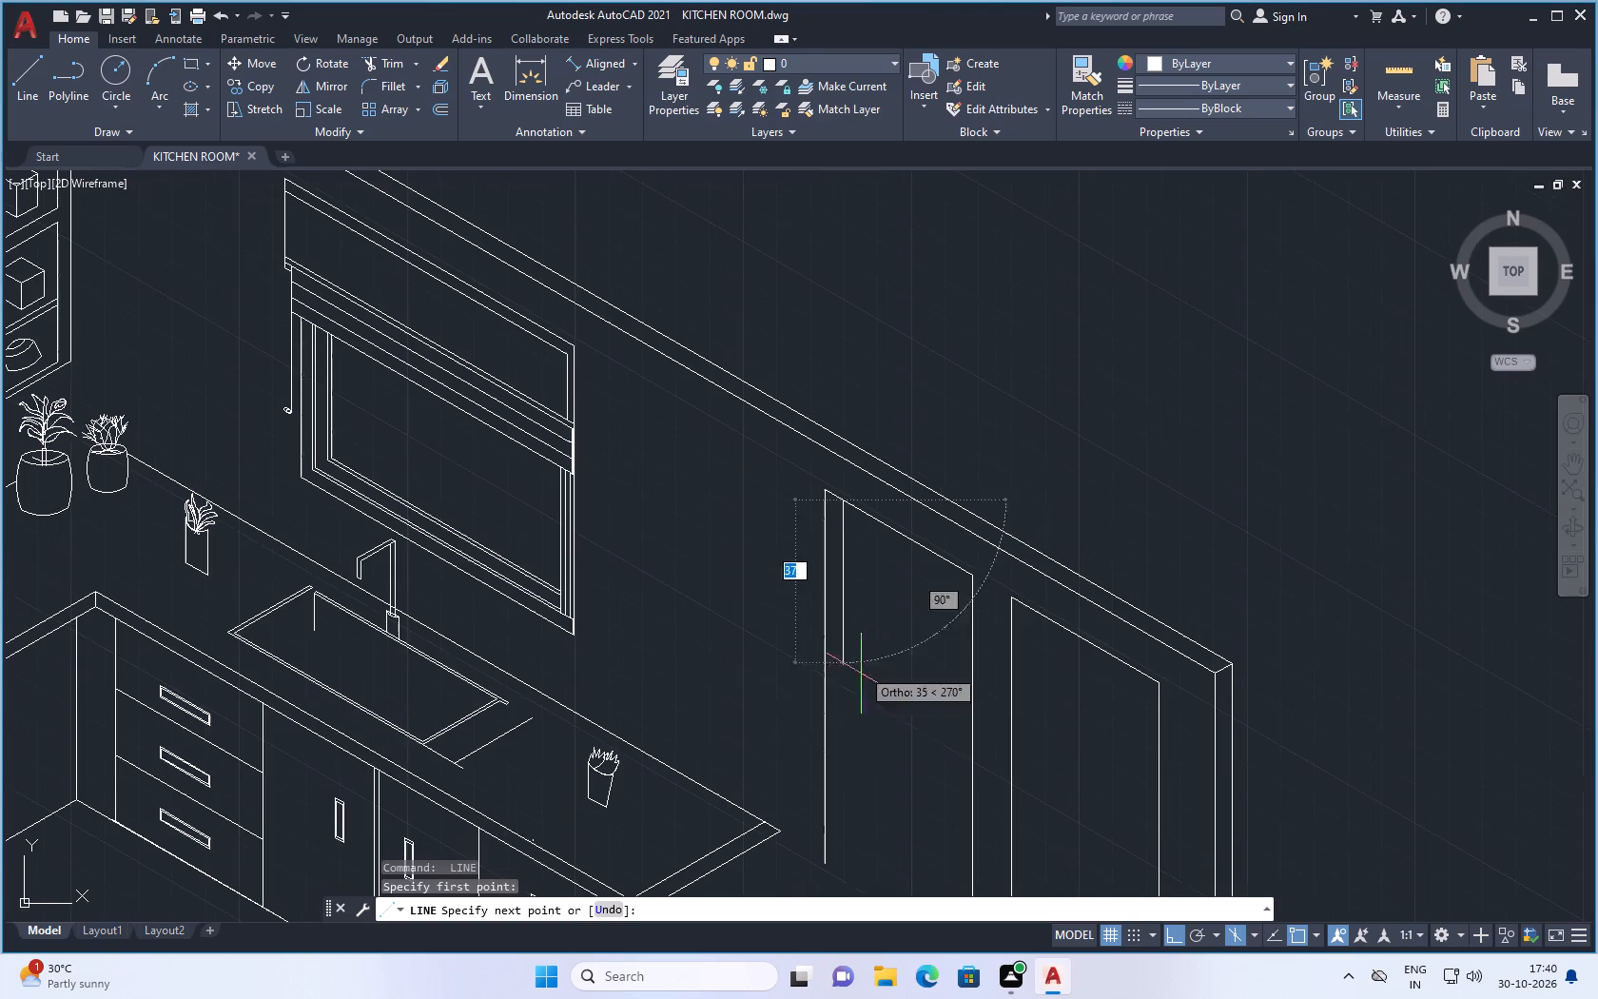
pyautogui.scroll(-2, 859, 720)
pyautogui.scroll(2, 844, 815)
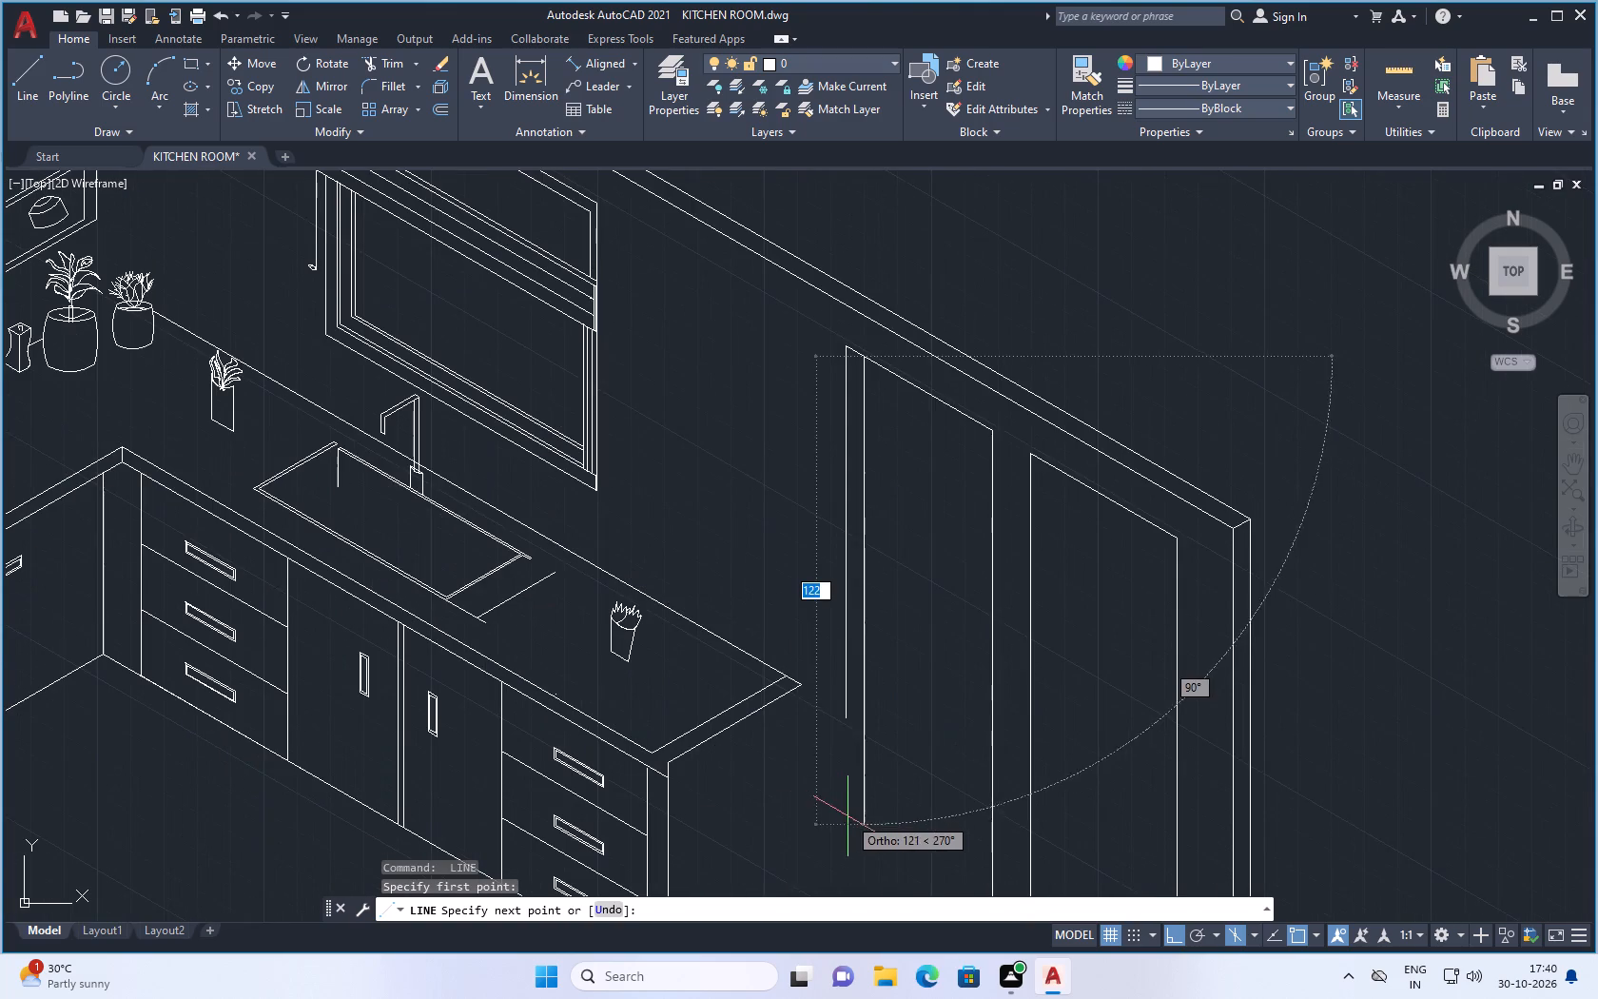
pyautogui.scroll(-2, 871, 753)
pyautogui.scroll(2, 869, 800)
pyautogui.click(855, 845)
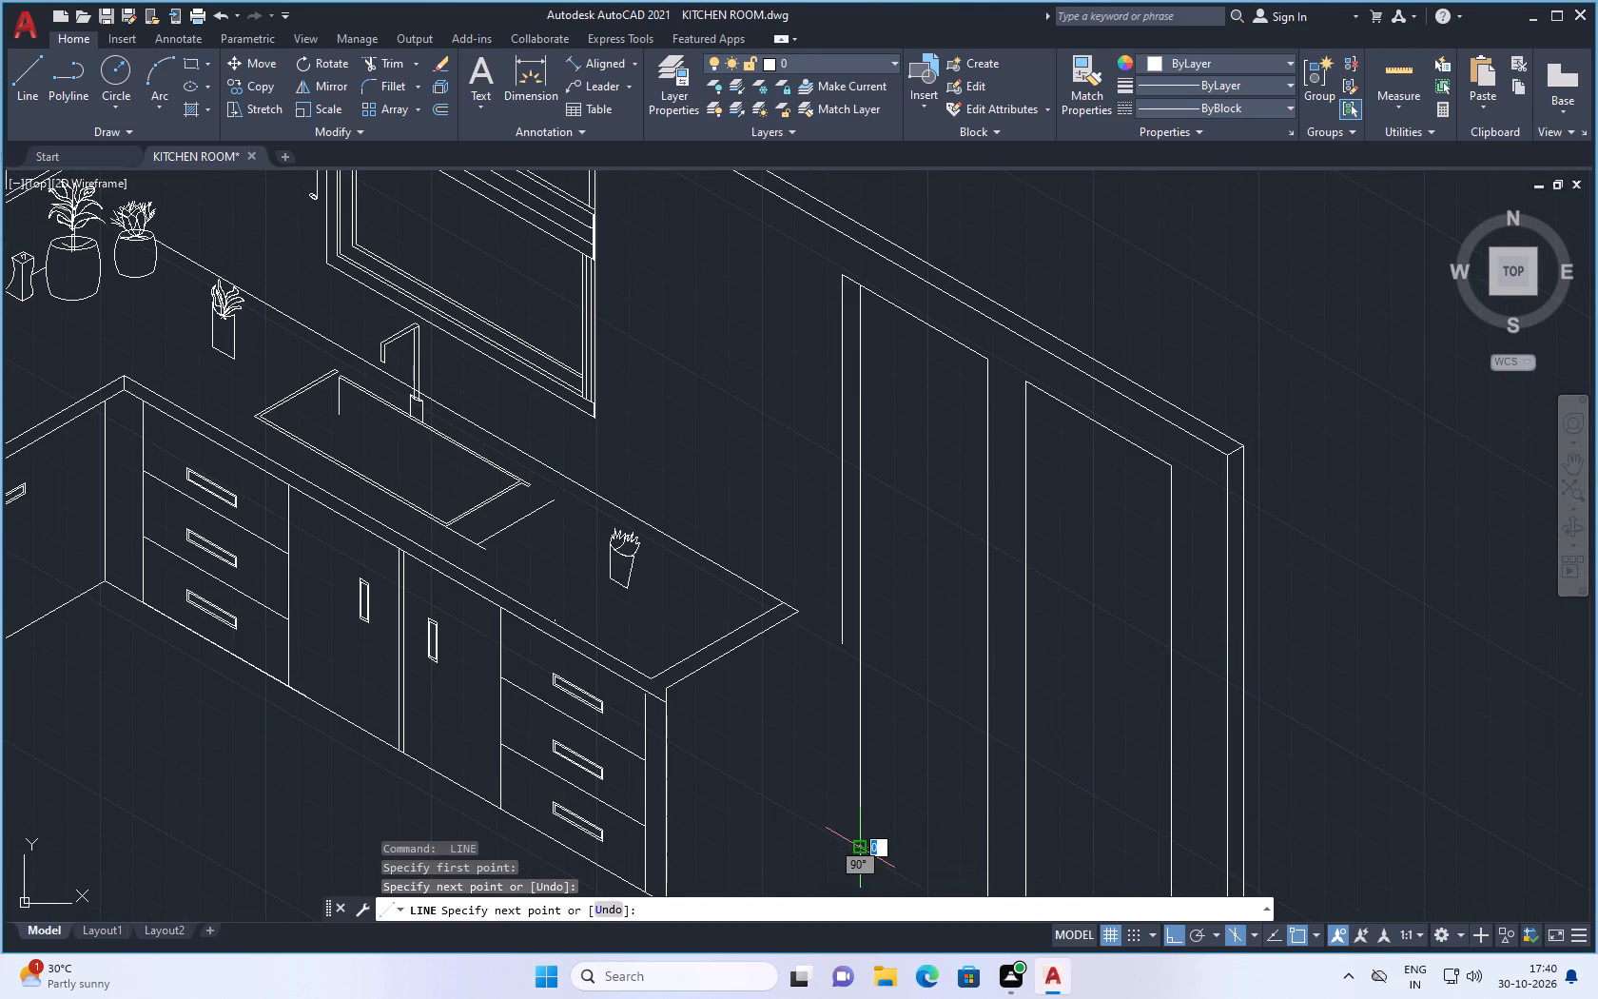
pyautogui.press('space')
# Draw a second vertical line down from the panel's sloped top edge, closely beside the first inner line.
pyautogui.press('space')
pyautogui.scroll(2, 861, 250)
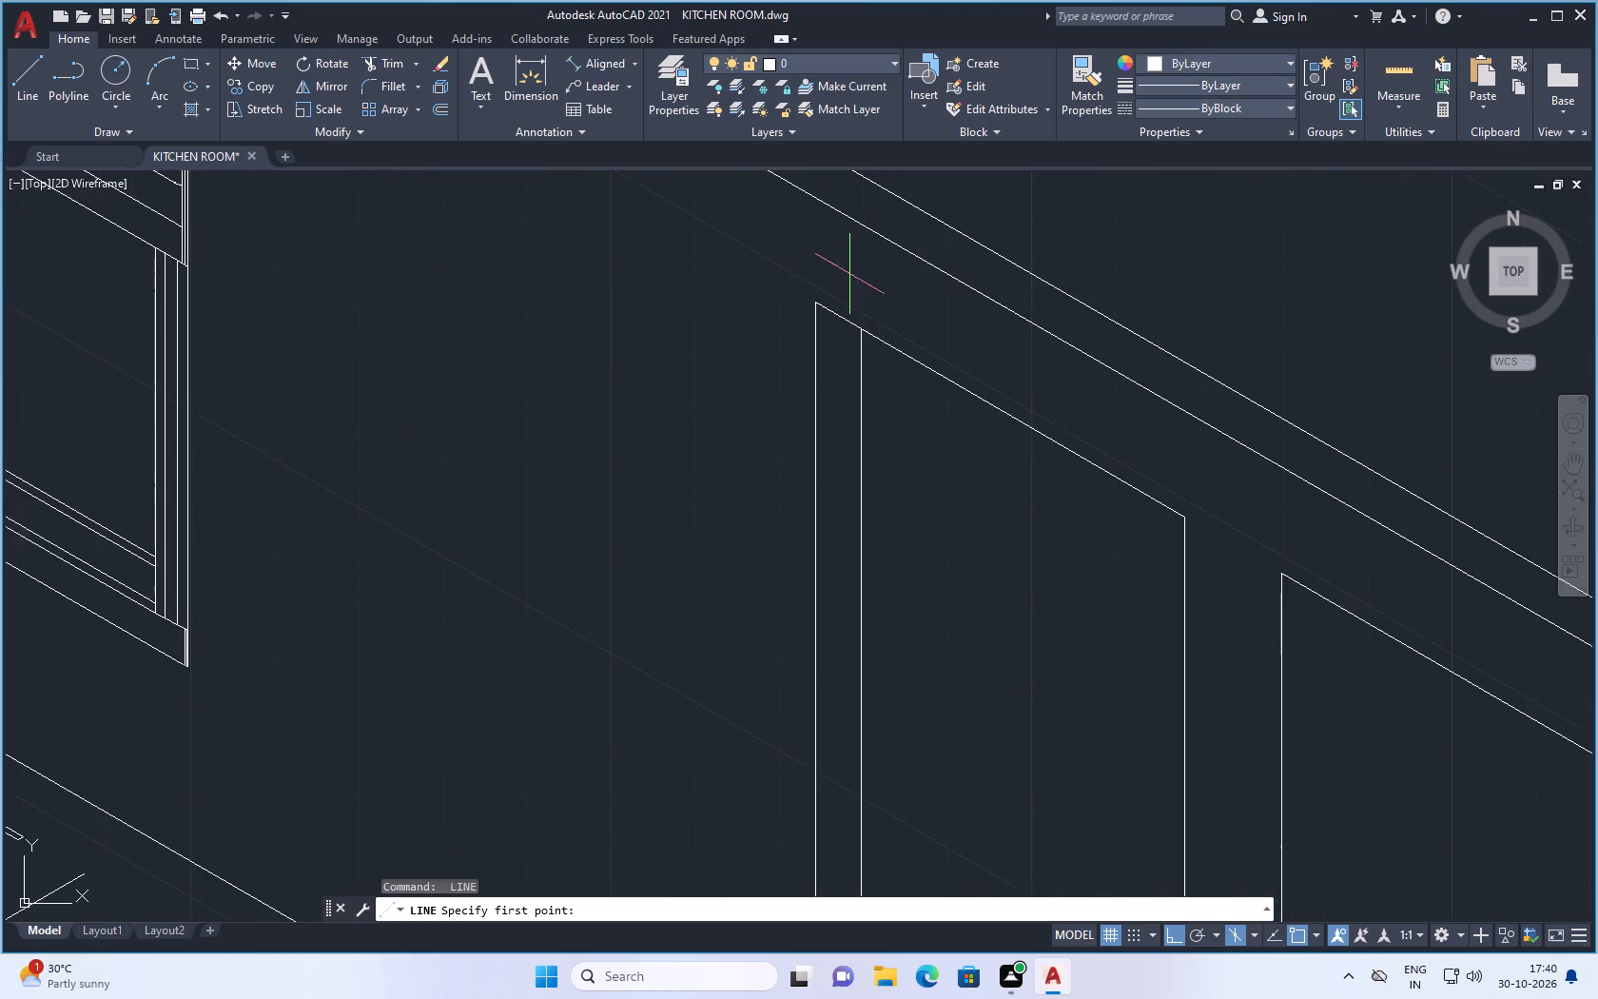
pyautogui.scroll(2, 850, 328)
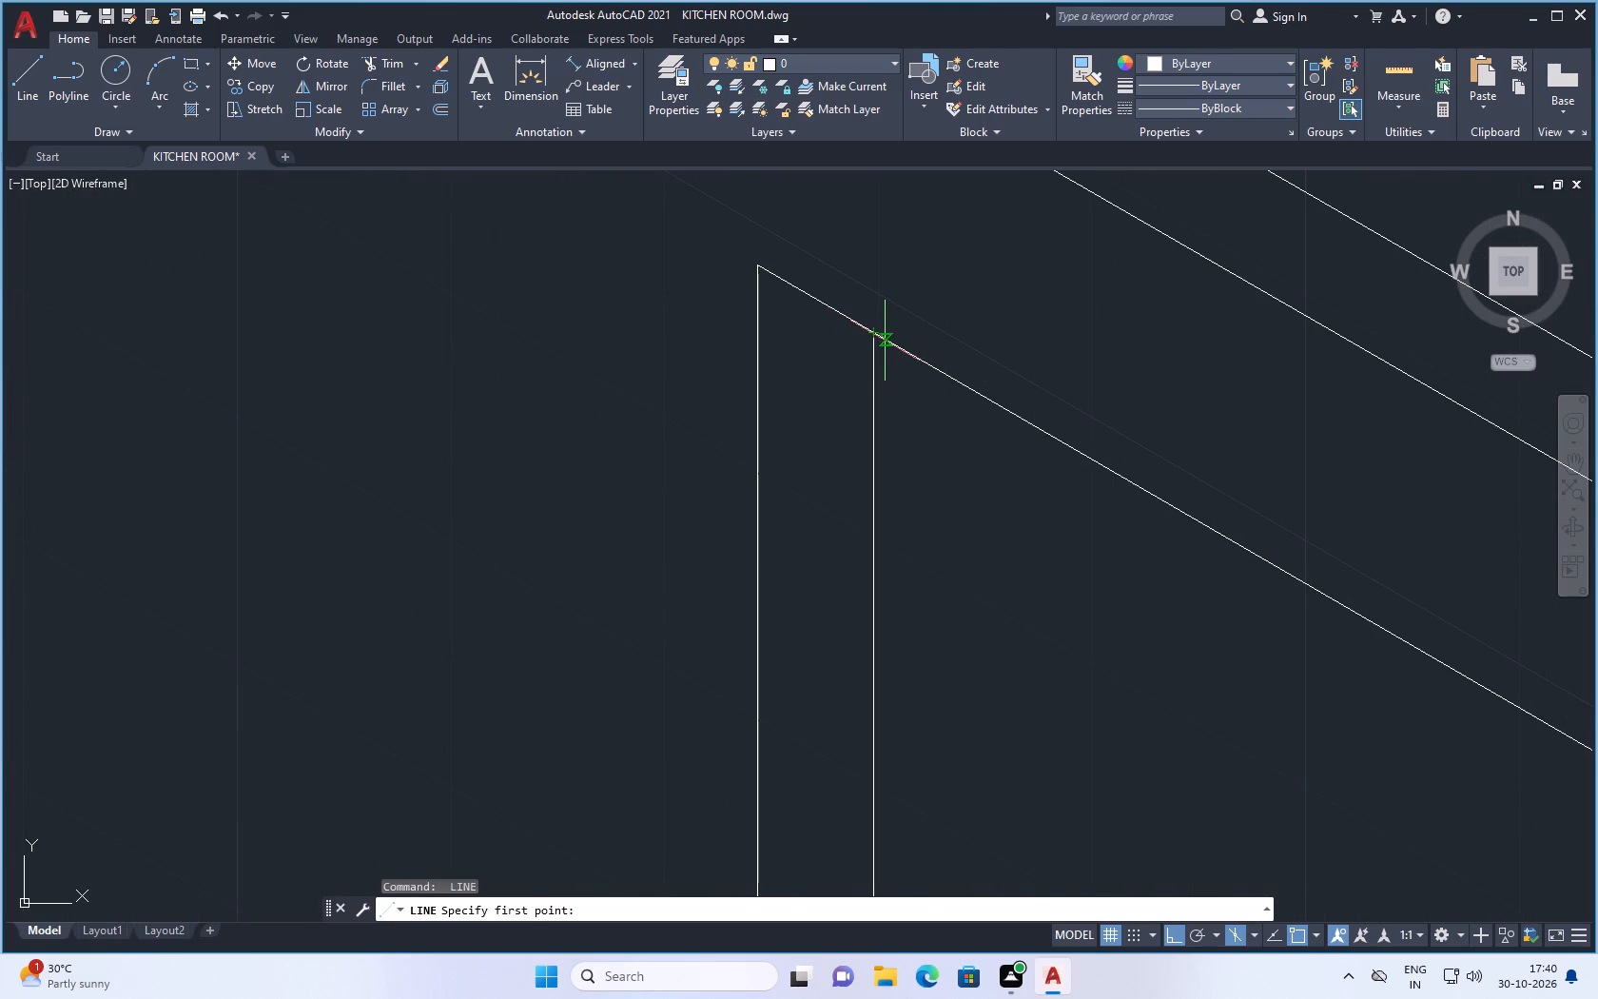
pyautogui.click(886, 342)
pyautogui.scroll(-3, 923, 504)
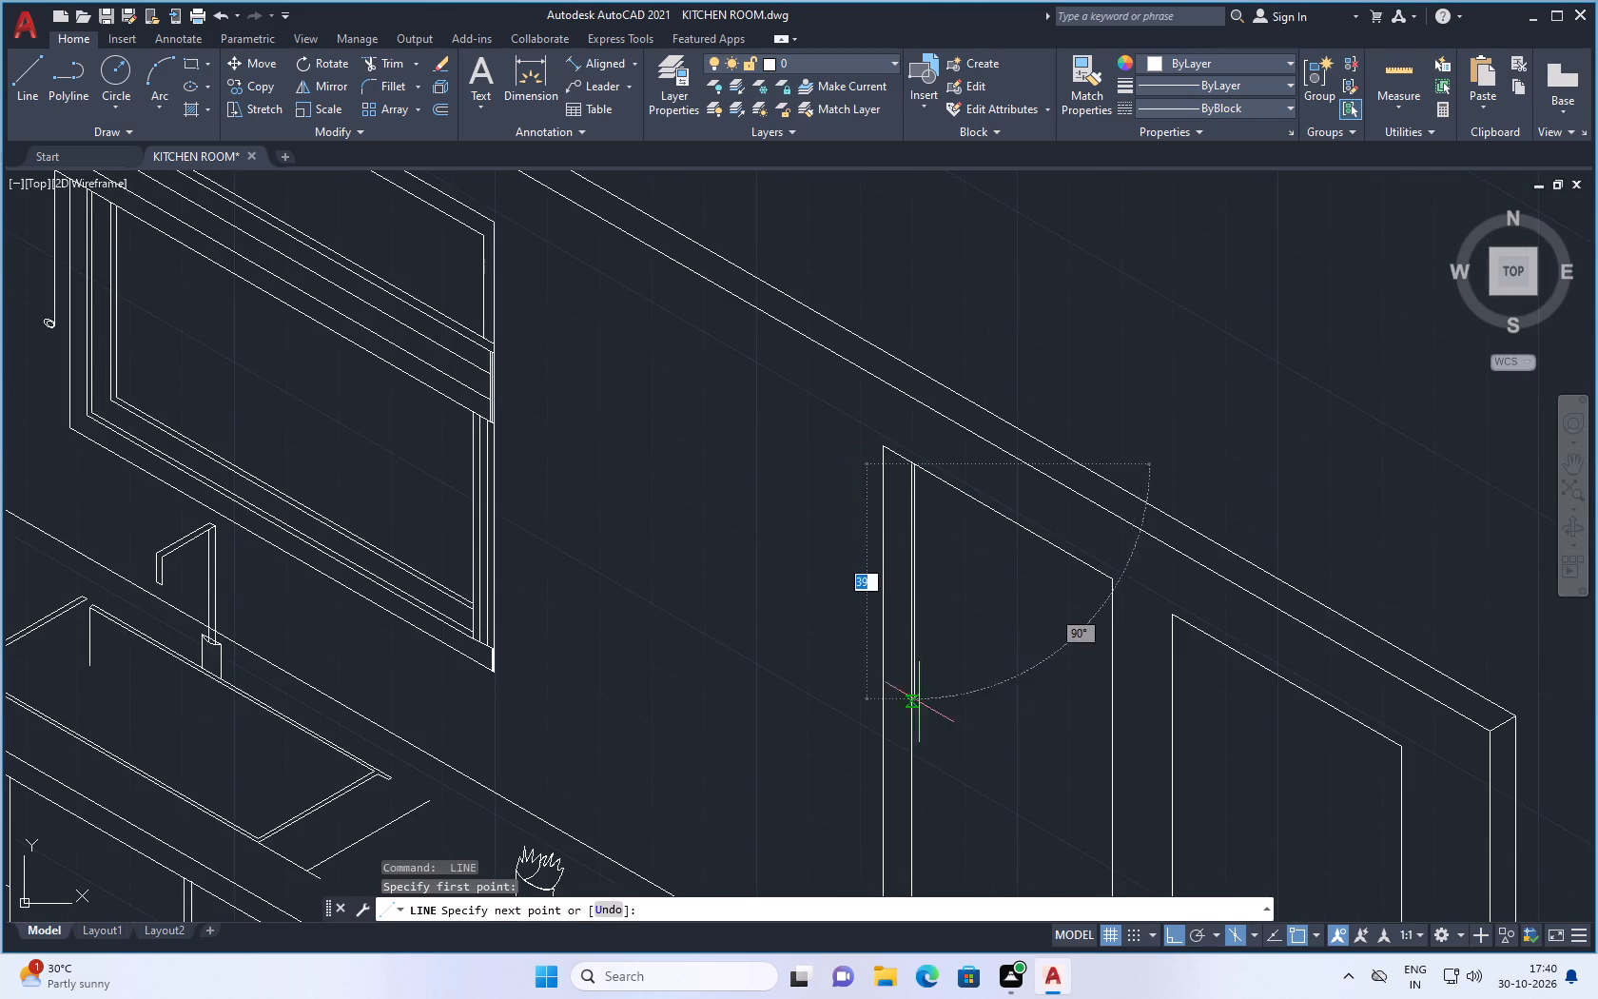
pyautogui.scroll(-3, 945, 617)
pyautogui.scroll(3, 935, 754)
pyautogui.scroll(-1, 960, 780)
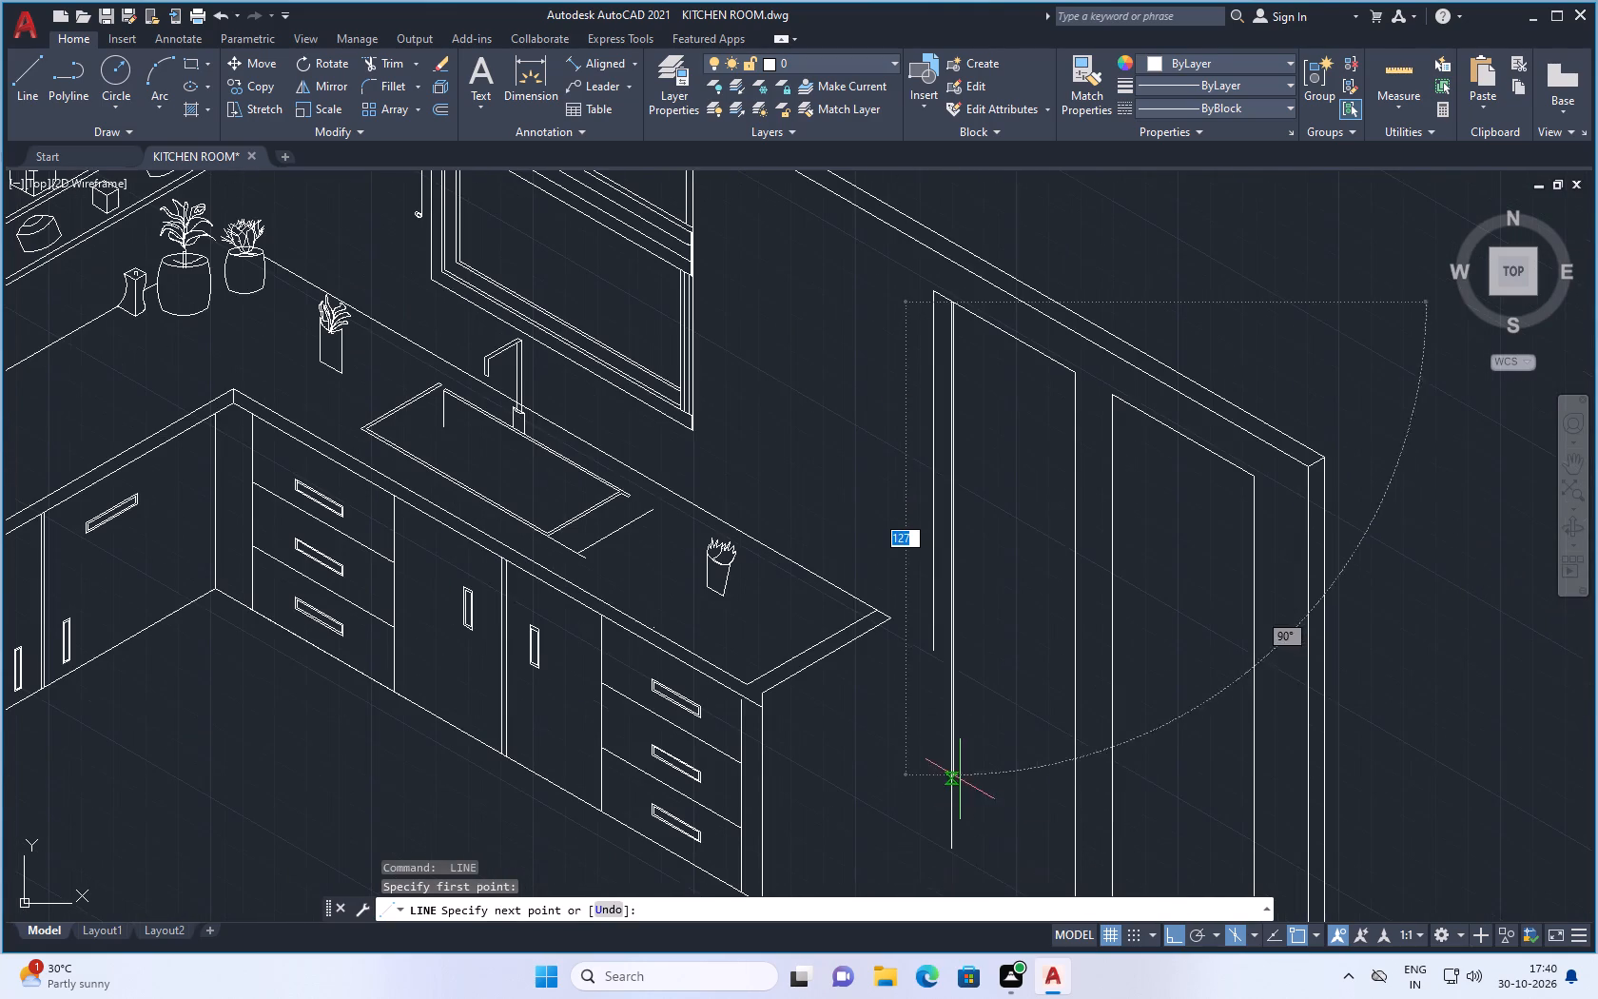
pyautogui.click(949, 866)
pyautogui.press('space')
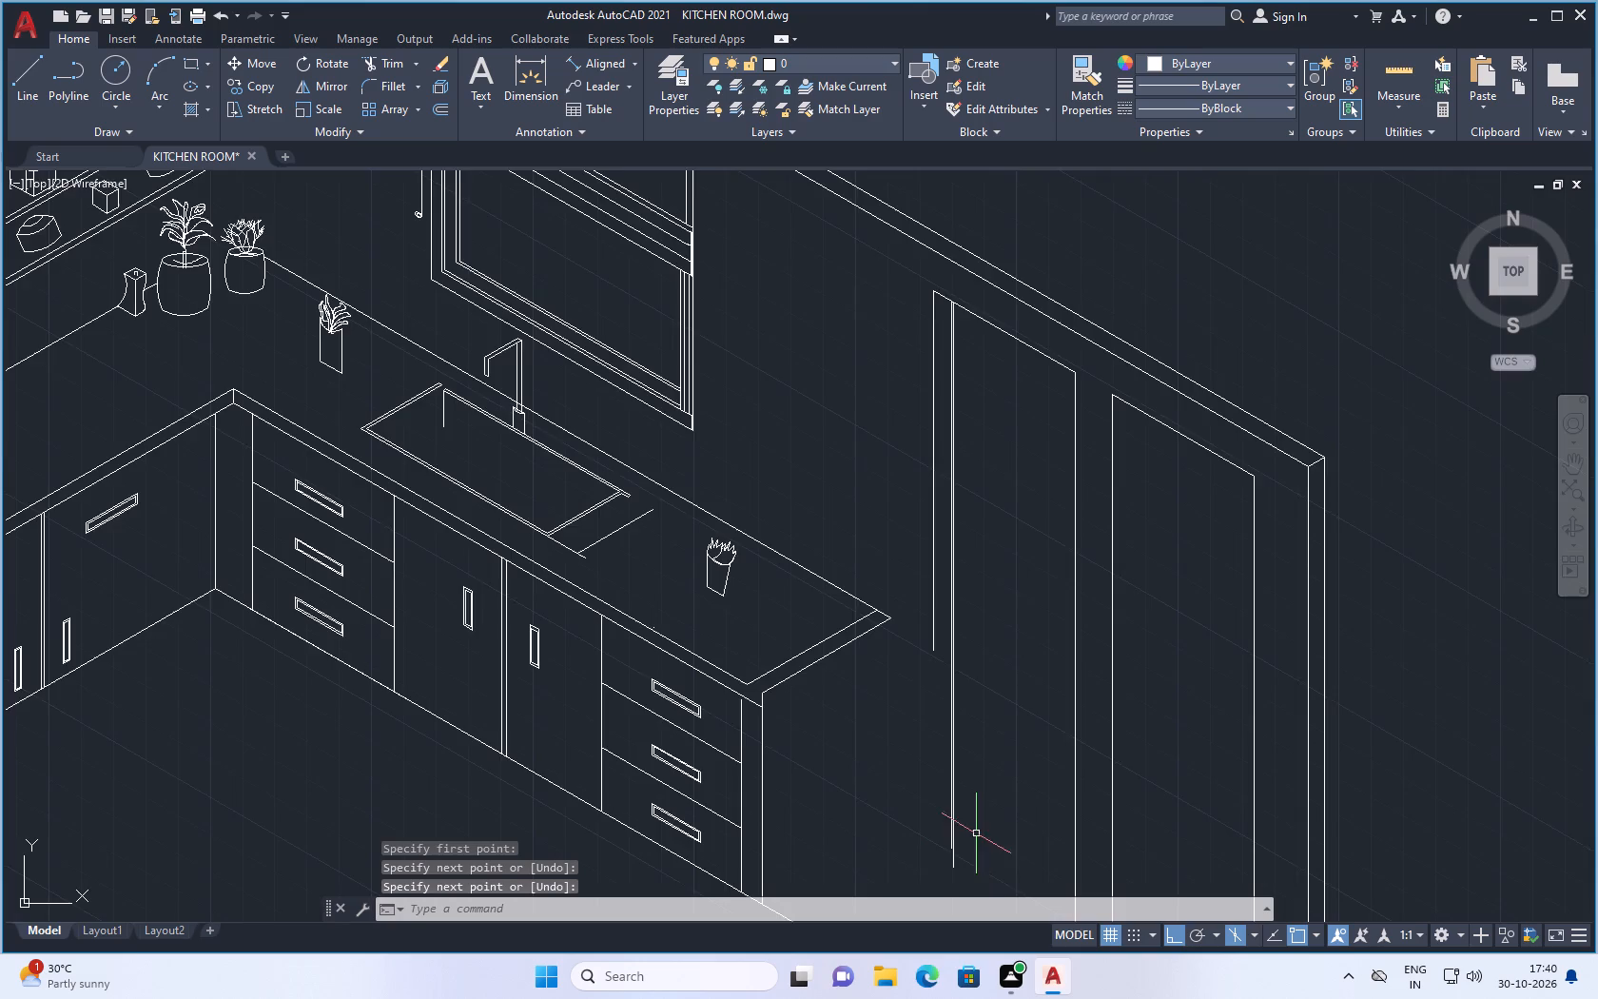
# Draw a third vertical line about 160 units long down from the same panel's sloped top edge, further inward from the close pair.
pyautogui.scroll(-2, 976, 833)
pyautogui.scroll(2, 1002, 642)
pyautogui.press('space')
pyautogui.scroll(2, 913, 656)
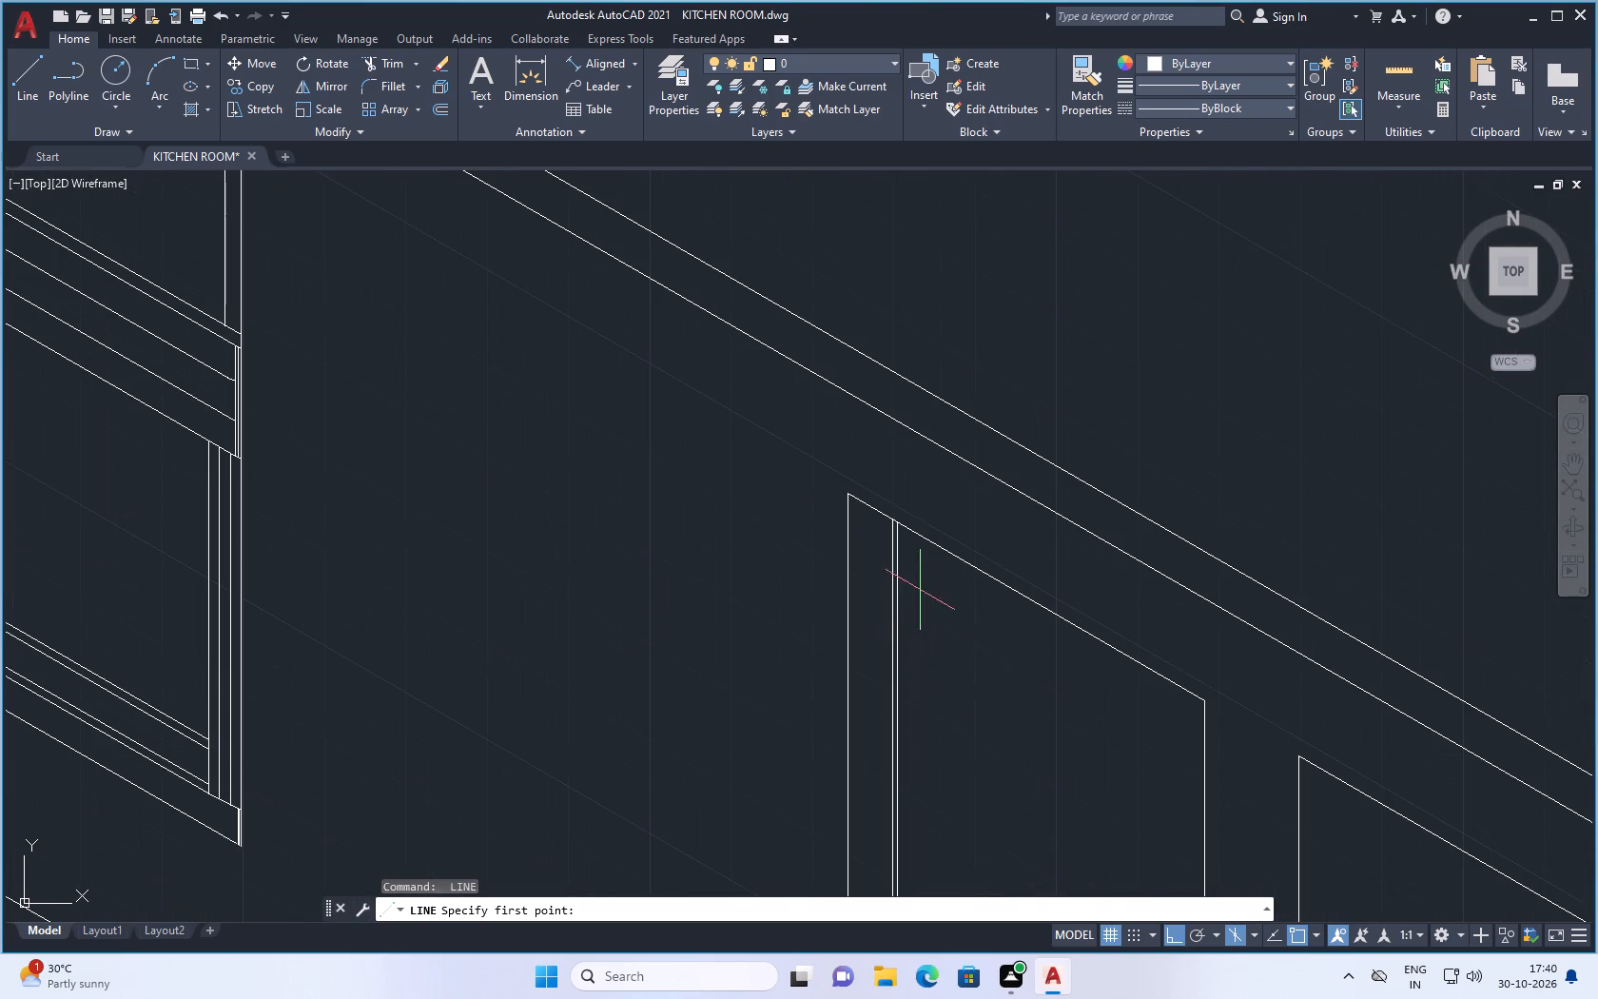
pyautogui.moveTo(929, 542); pyautogui.dragTo(926, 566)
pyautogui.scroll(-2, 915, 722)
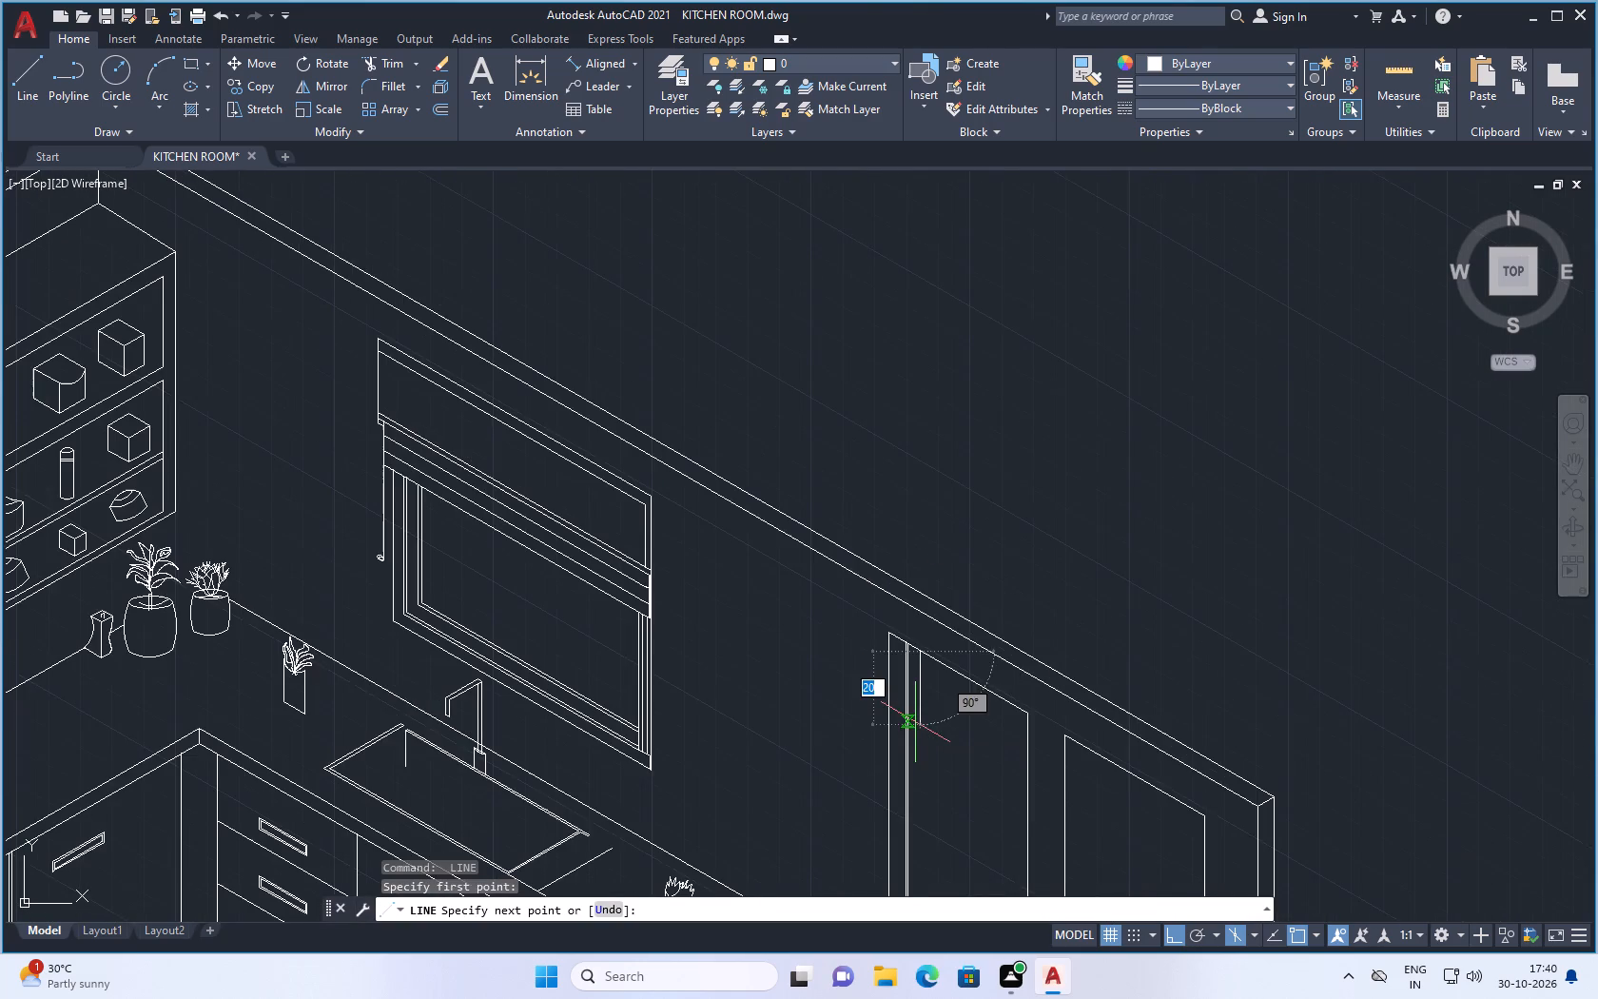
pyautogui.scroll(-3, 917, 714)
pyautogui.scroll(2, 924, 848)
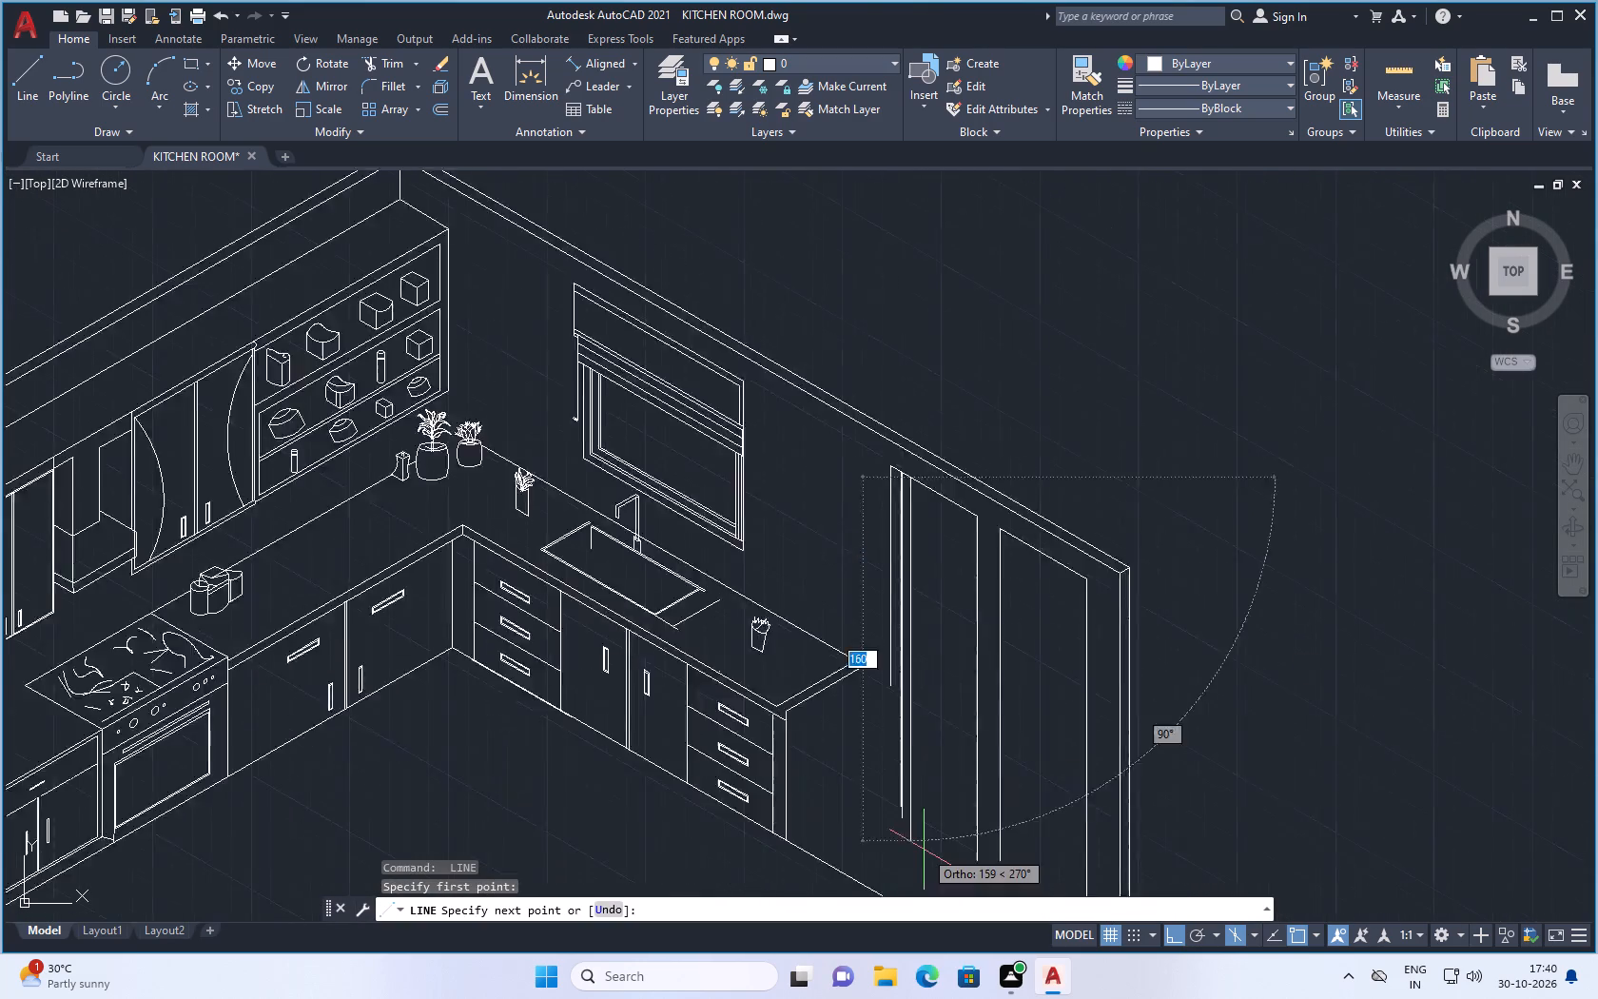
pyautogui.scroll(1, 924, 850)
pyautogui.click(914, 845)
pyautogui.press('space')
pyautogui.scroll(-1, 912, 733)
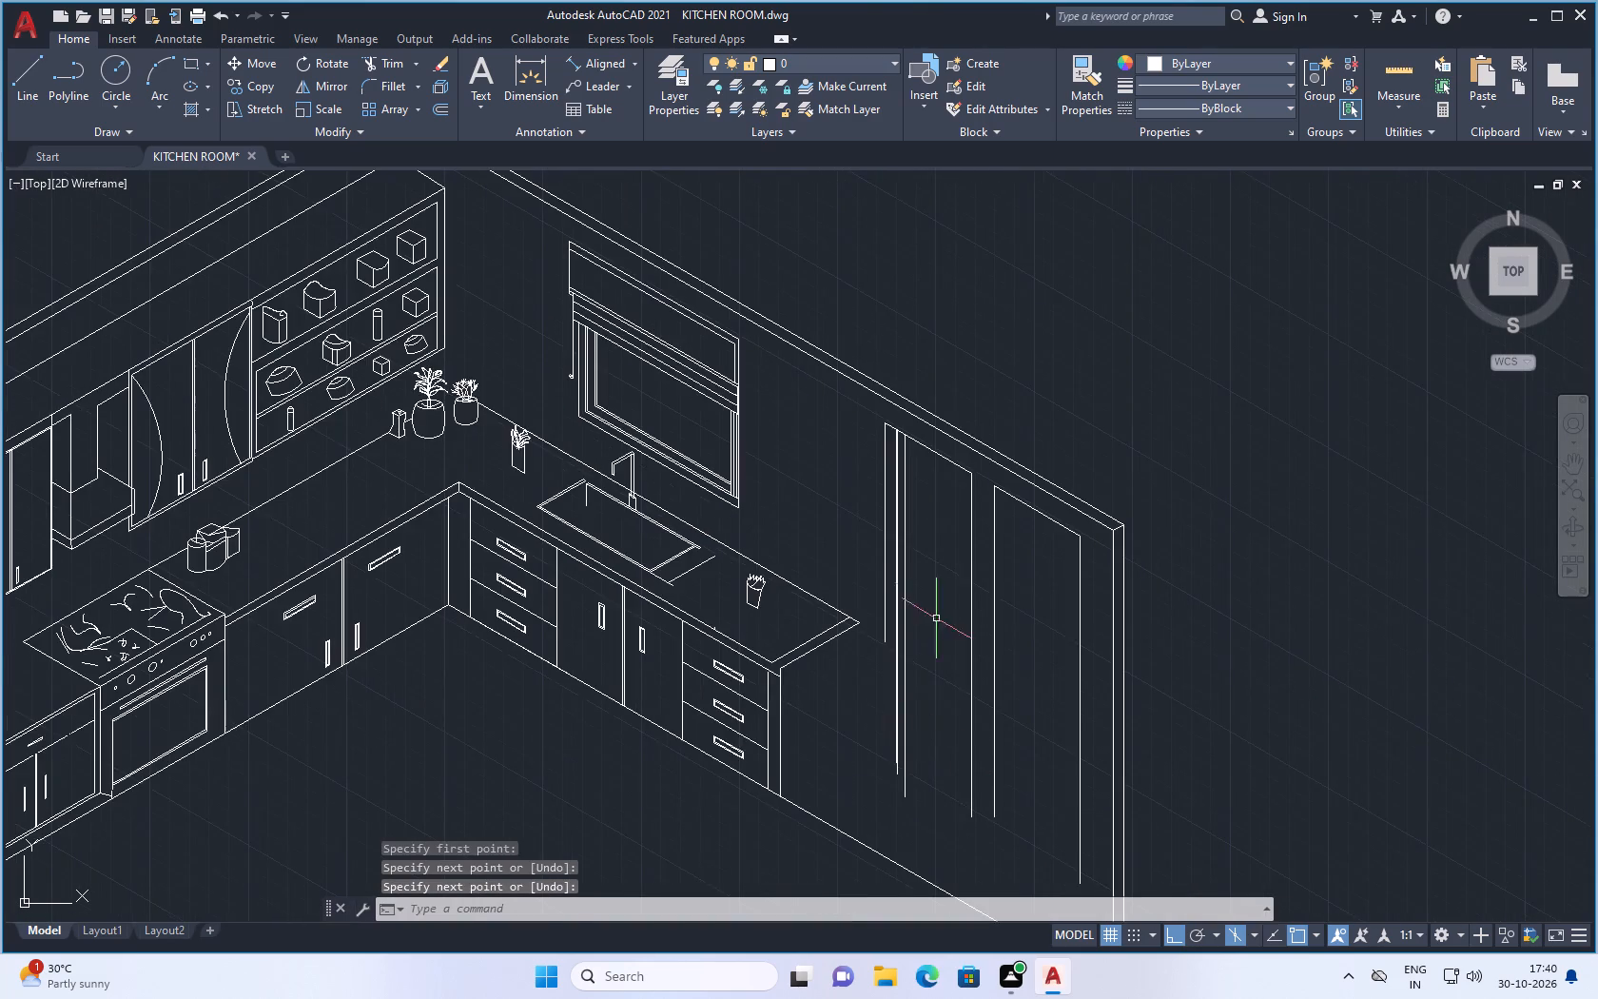
# Draw a fourth vertical line down from the sloped top edge, closely beside the third on the side facing the first pair.
pyautogui.scroll(2, 907, 554)
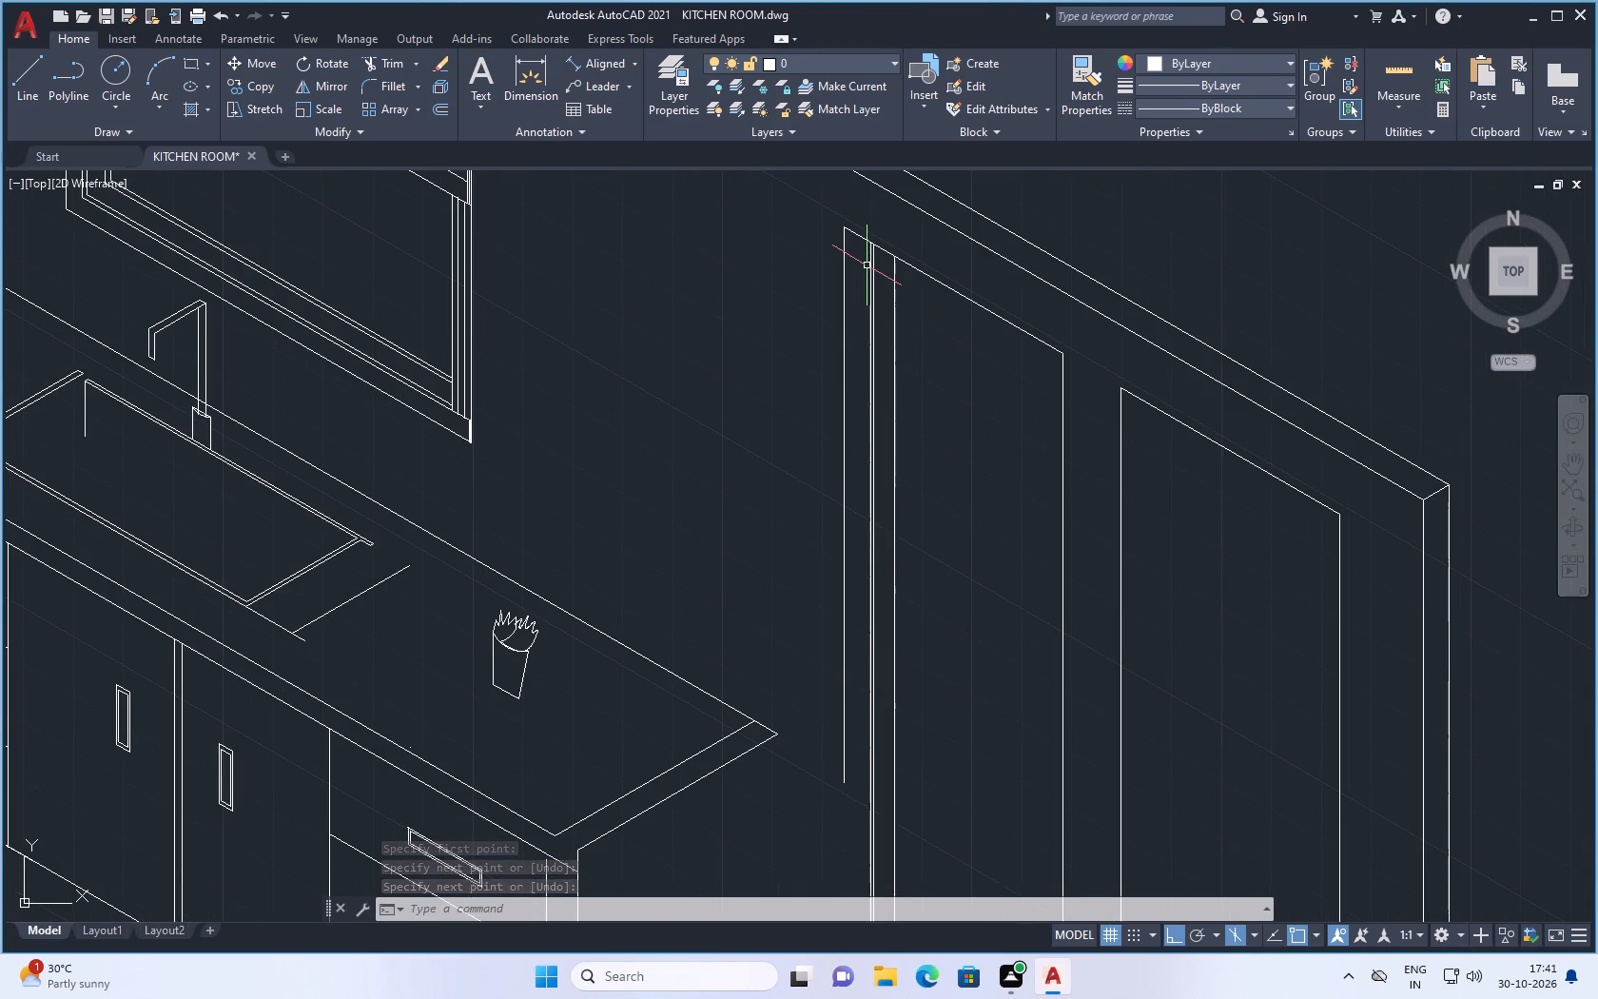
pyautogui.press('space')
pyautogui.scroll(2, 881, 272)
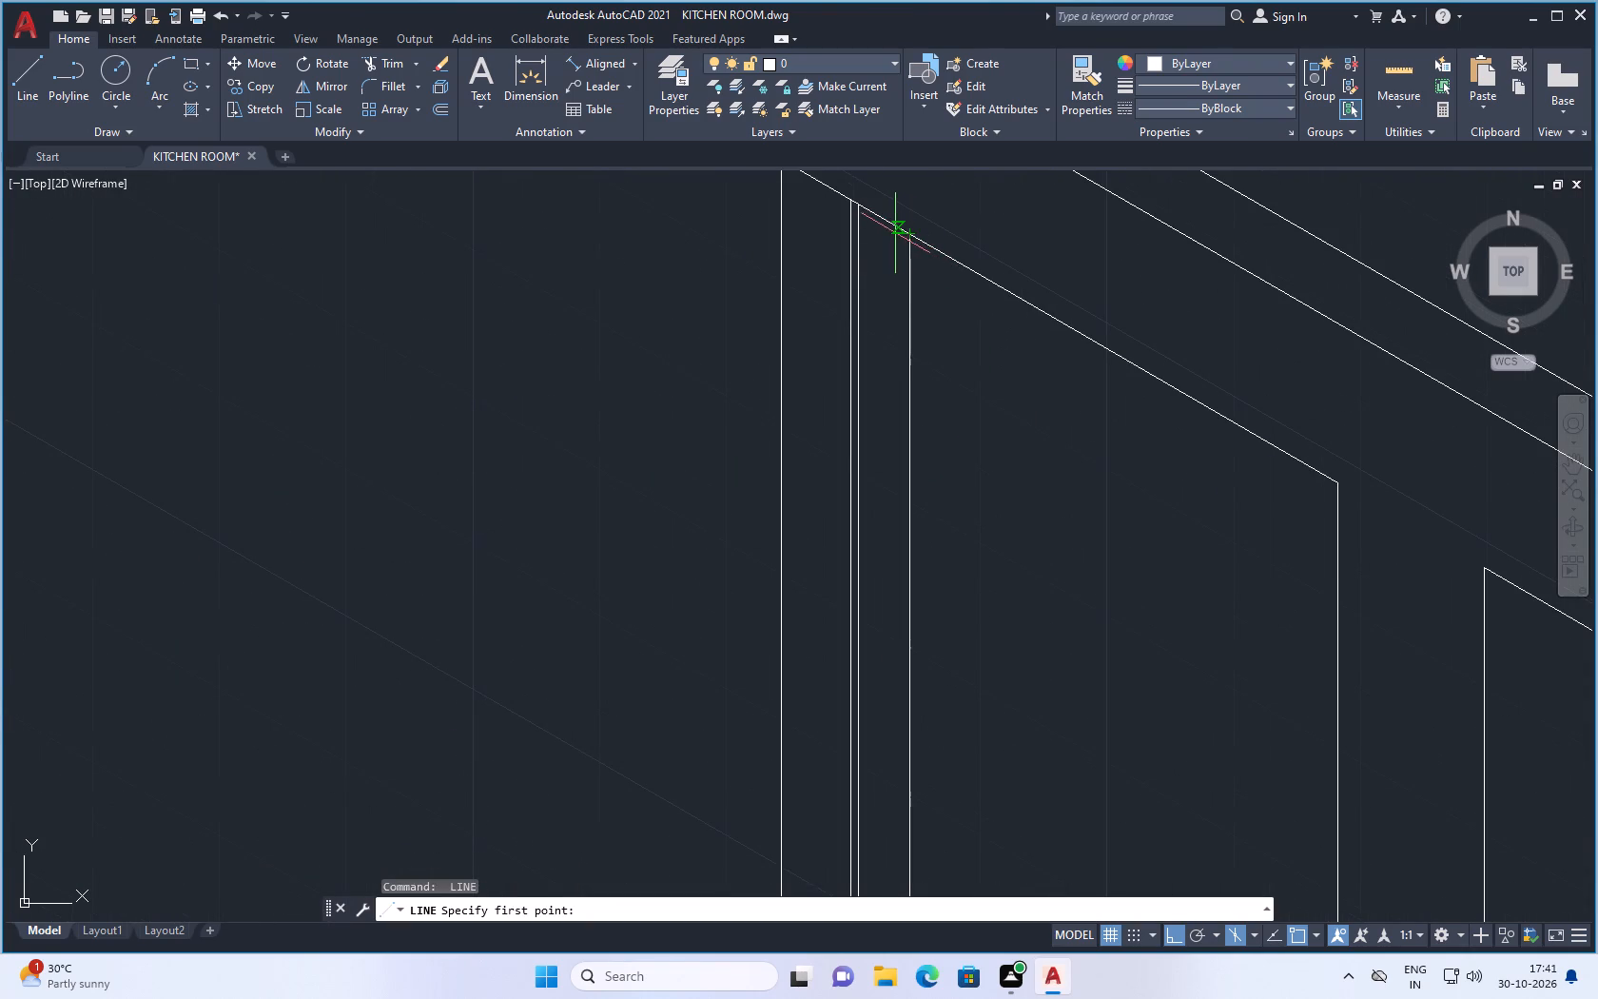
pyautogui.click(898, 233)
pyautogui.scroll(-2, 898, 395)
pyautogui.scroll(2, 884, 623)
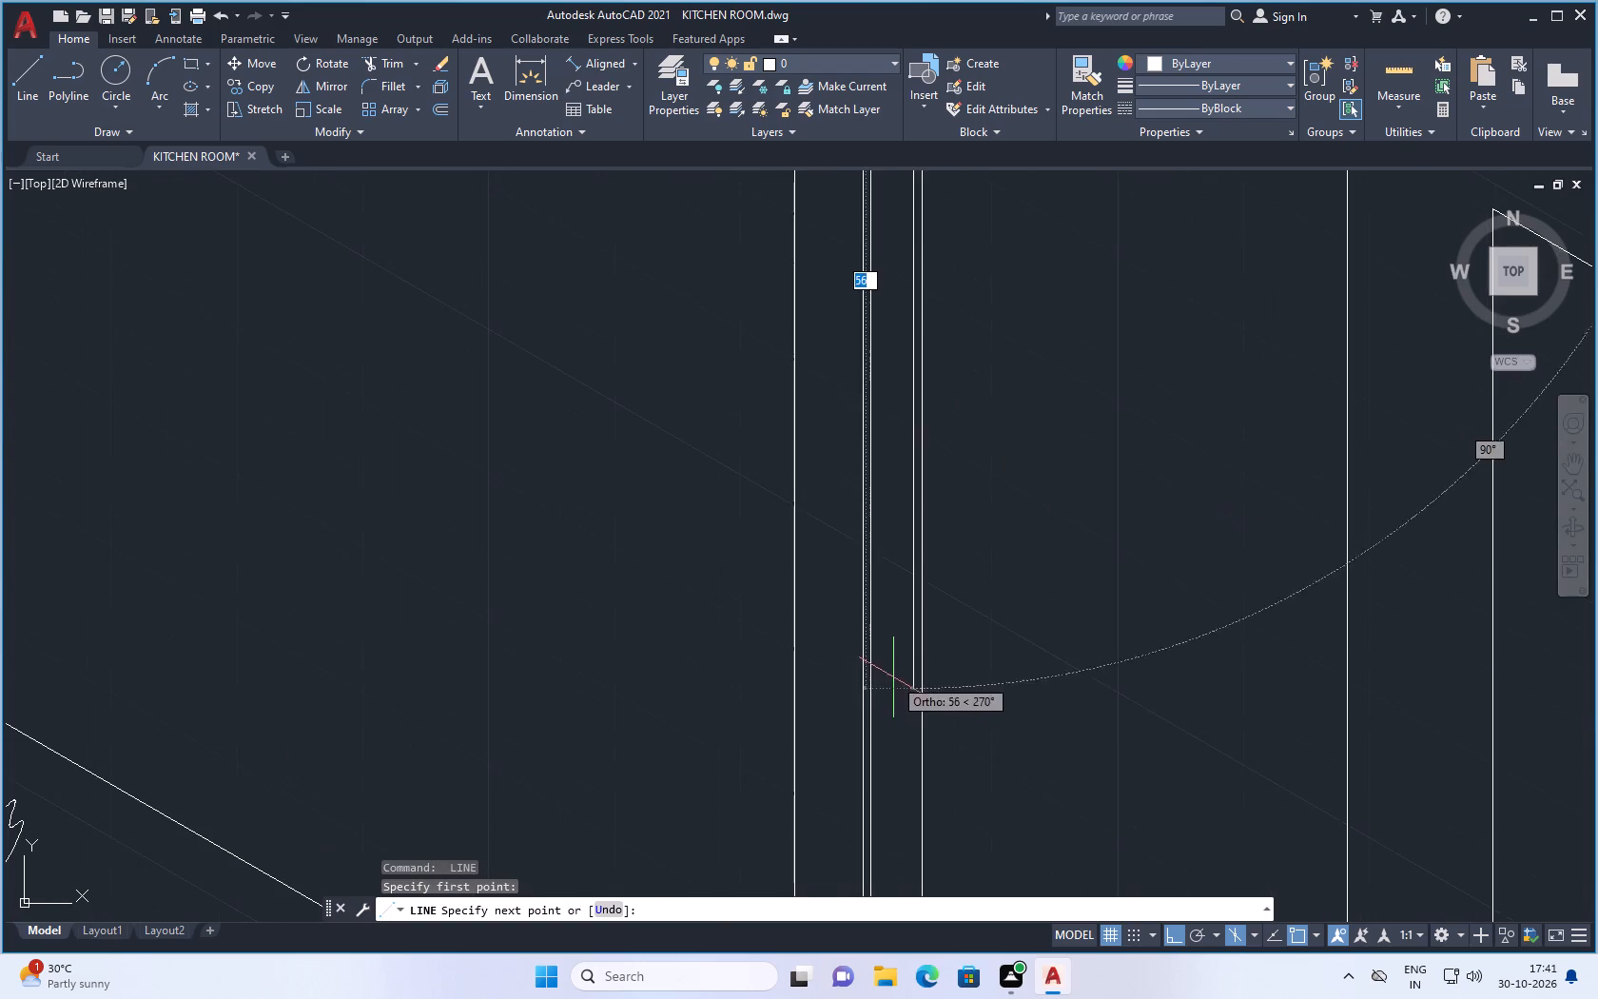
pyautogui.scroll(-2, 912, 654)
pyautogui.scroll(-3, 923, 750)
pyautogui.scroll(3, 925, 833)
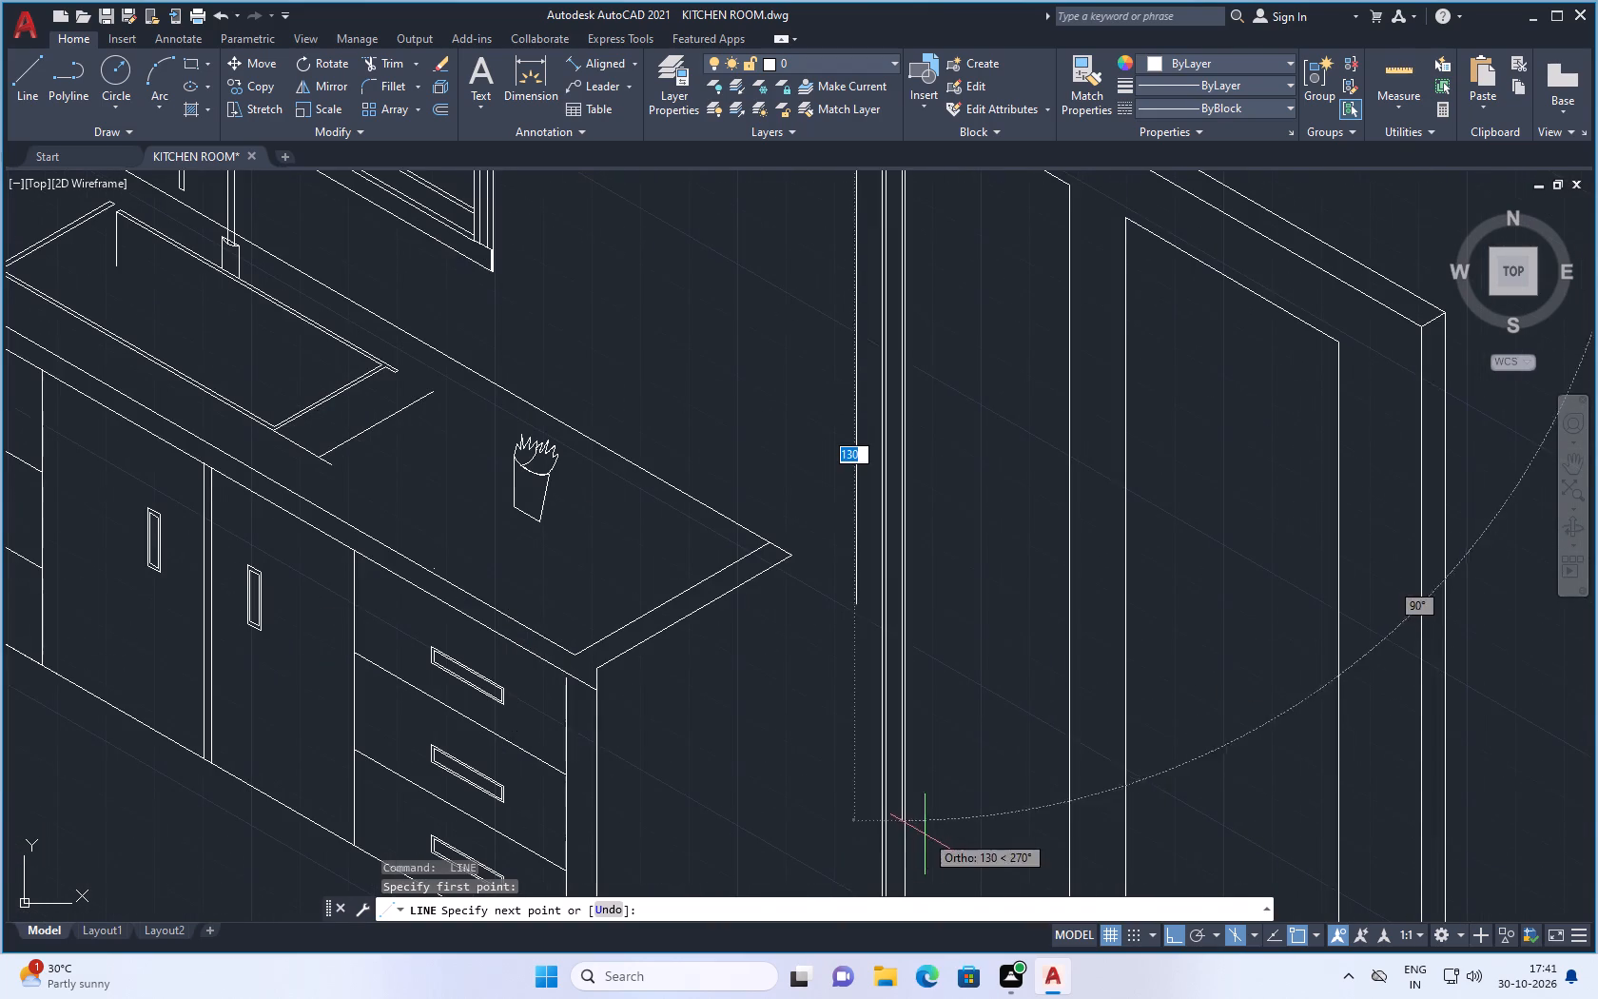
pyautogui.scroll(2, 891, 797)
pyautogui.click(899, 774)
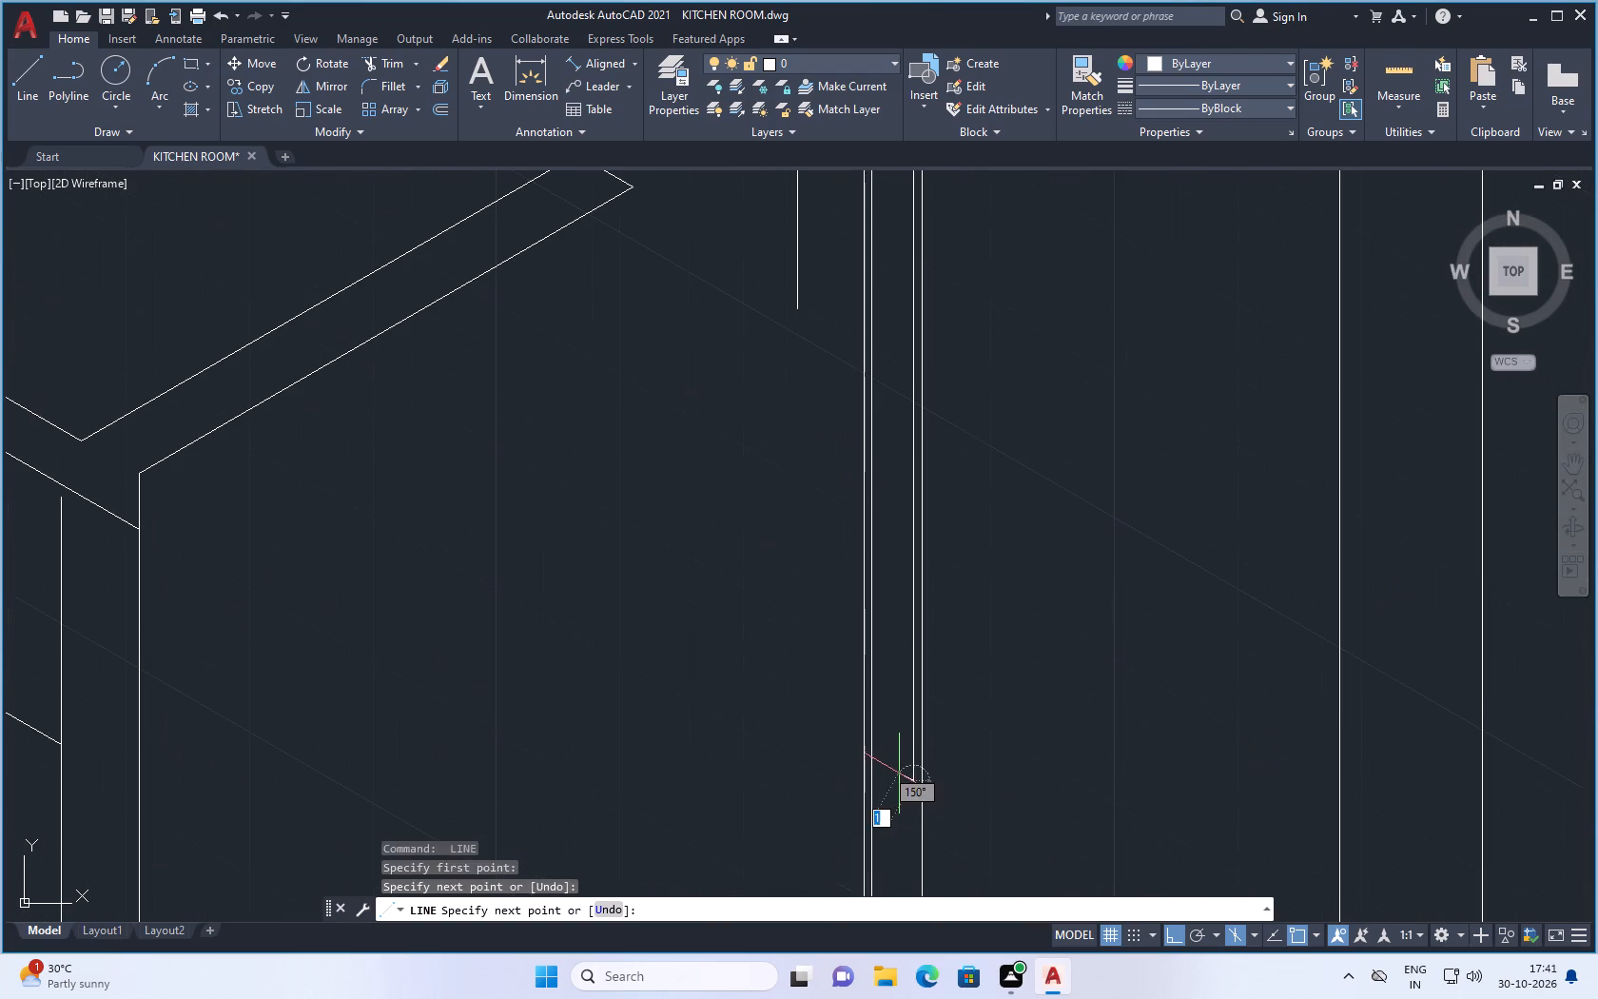
pyautogui.press('space')
pyautogui.scroll(-6, 939, 774)
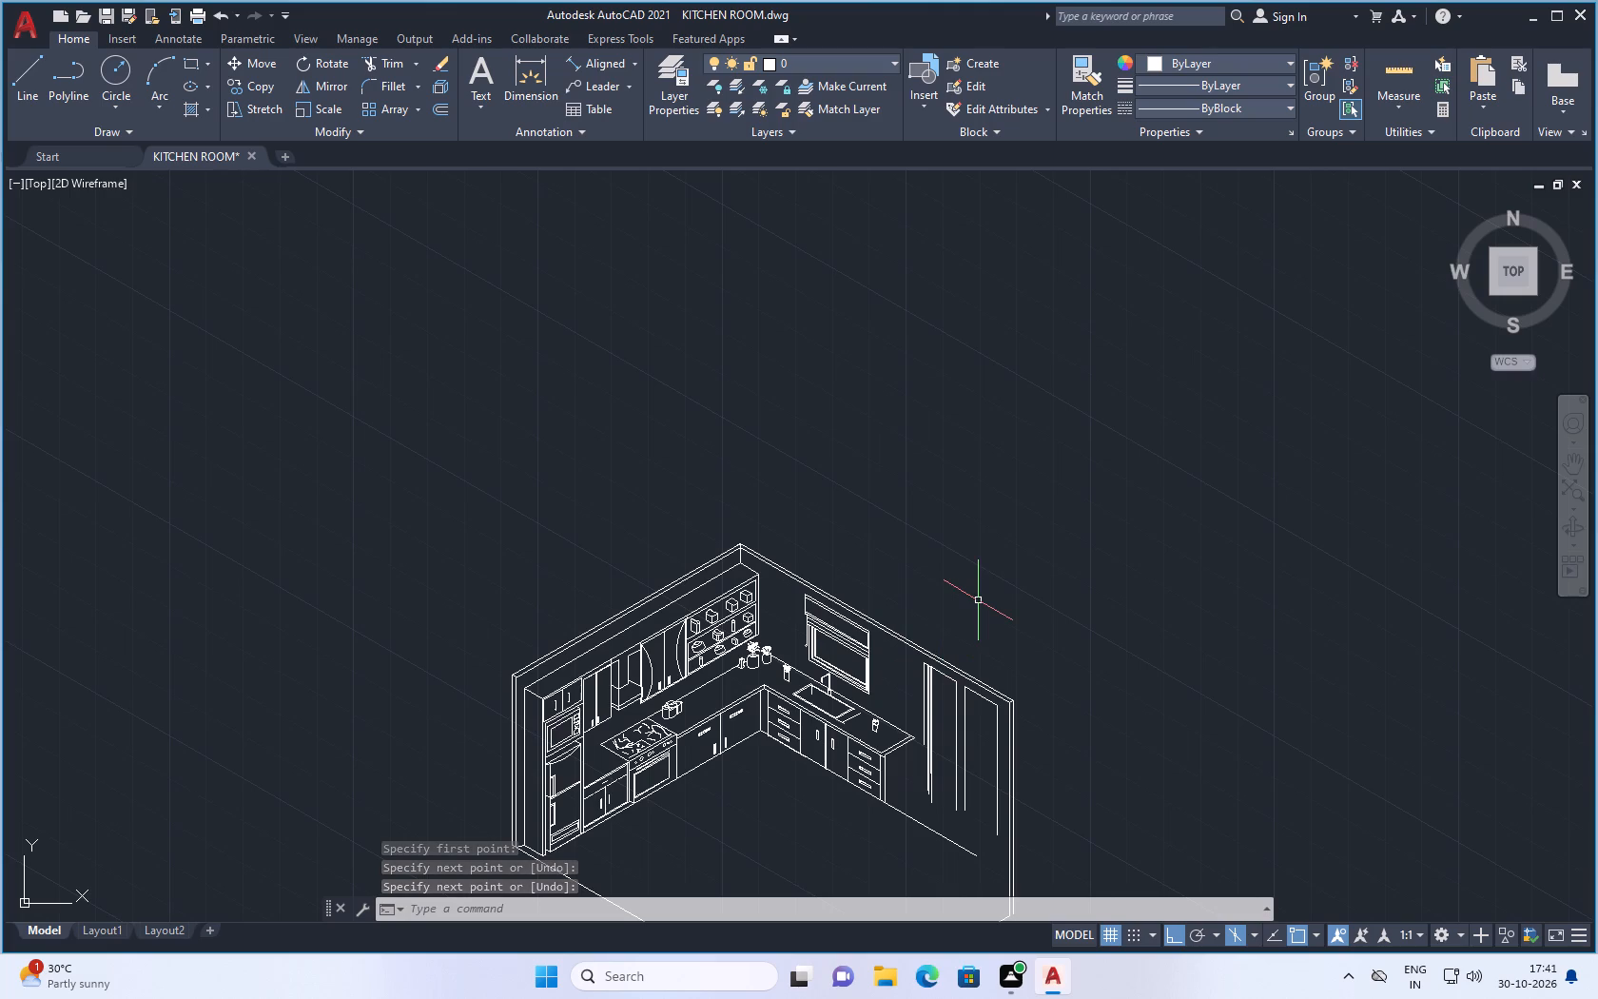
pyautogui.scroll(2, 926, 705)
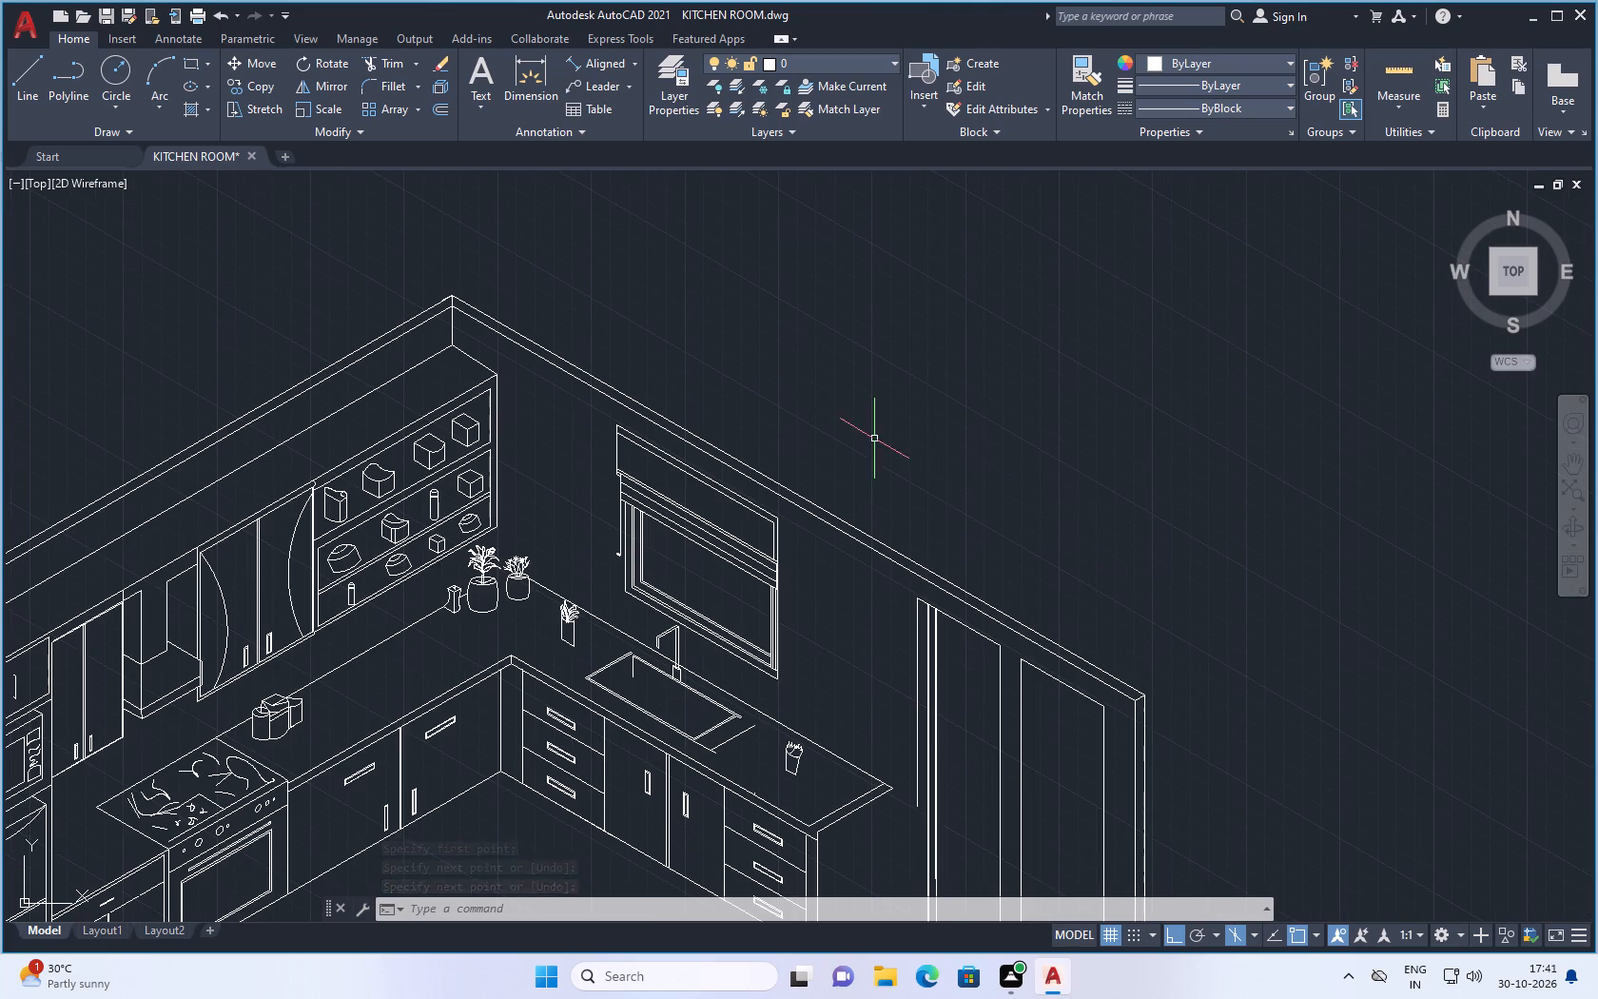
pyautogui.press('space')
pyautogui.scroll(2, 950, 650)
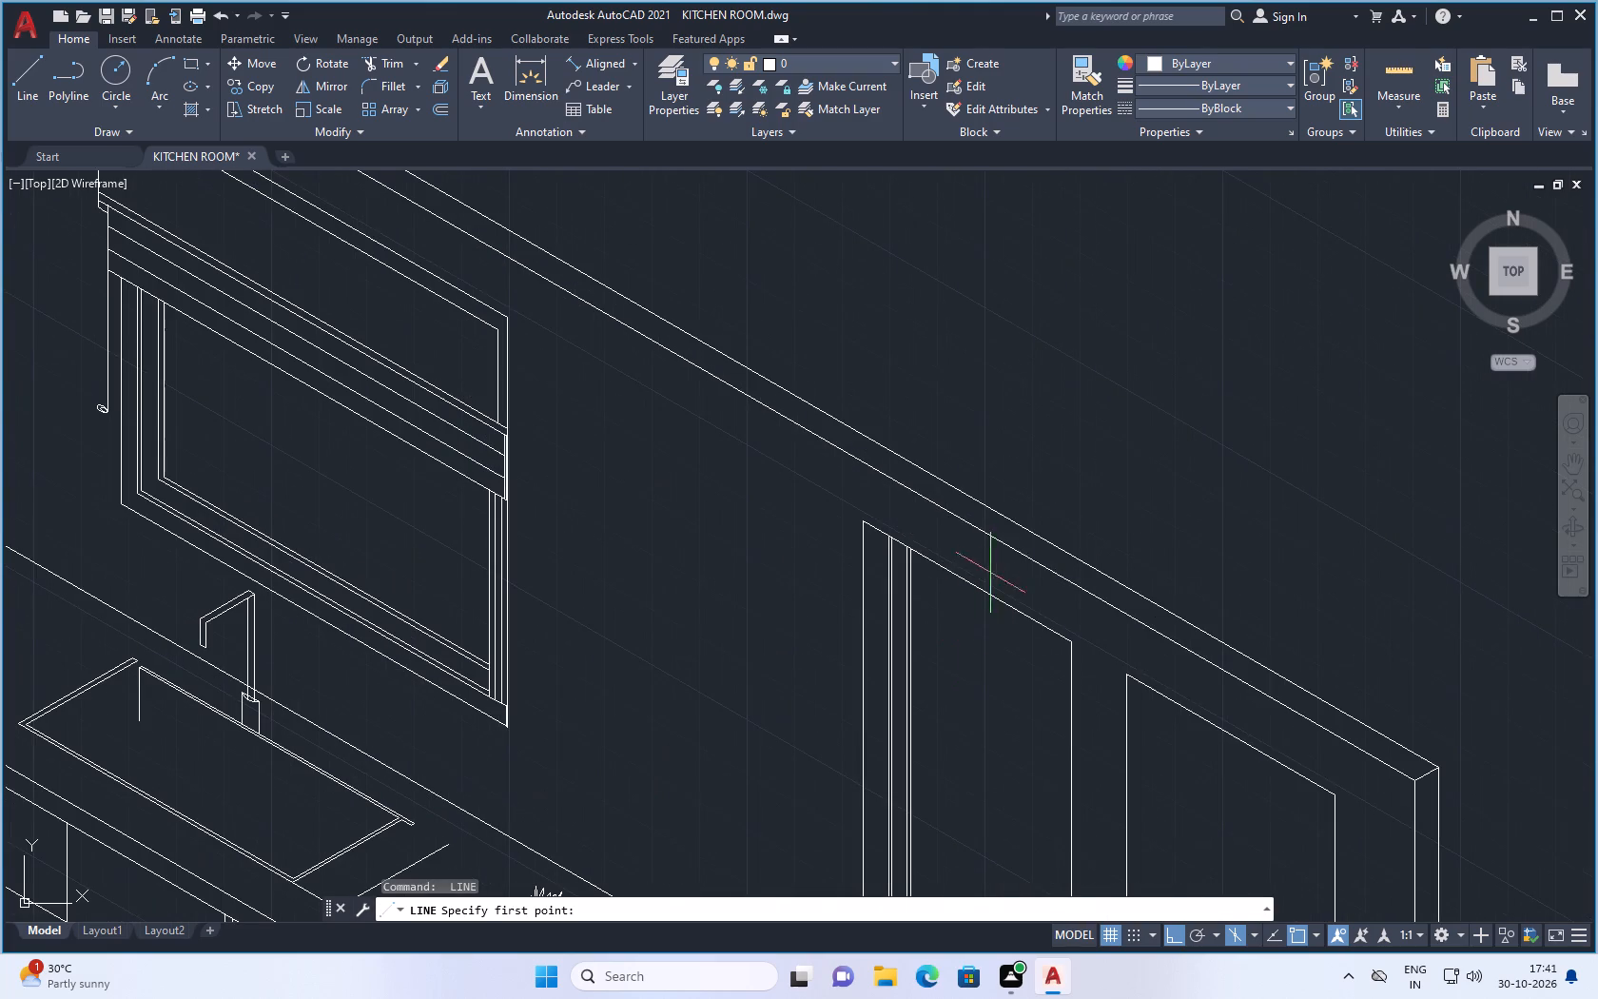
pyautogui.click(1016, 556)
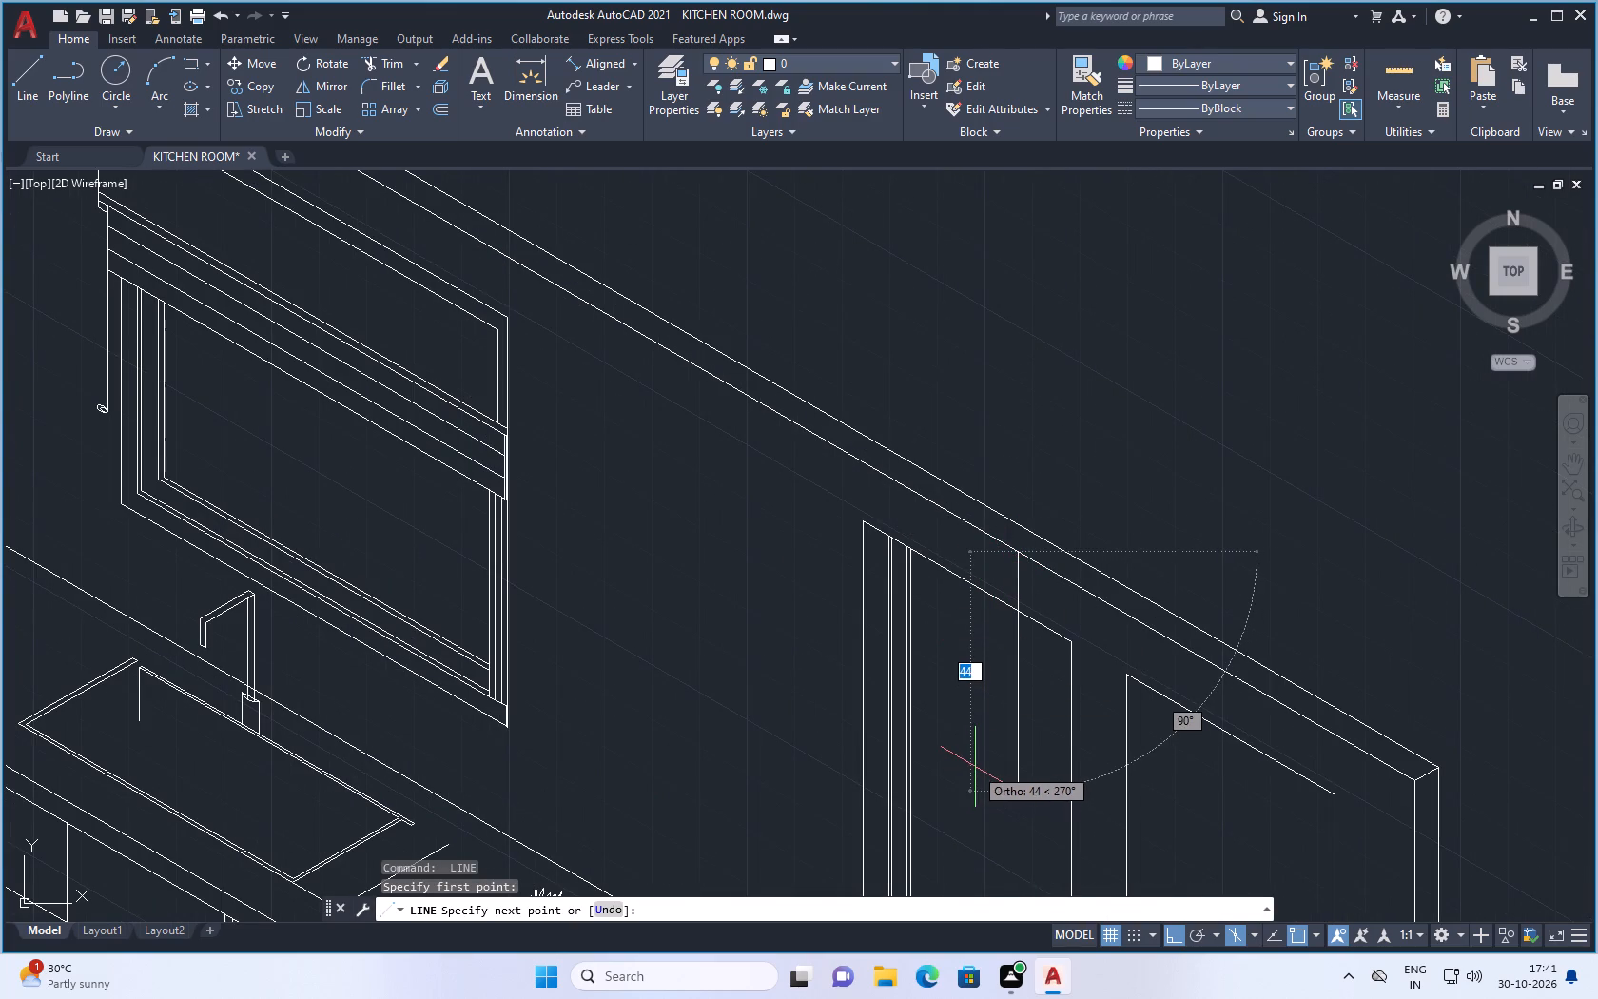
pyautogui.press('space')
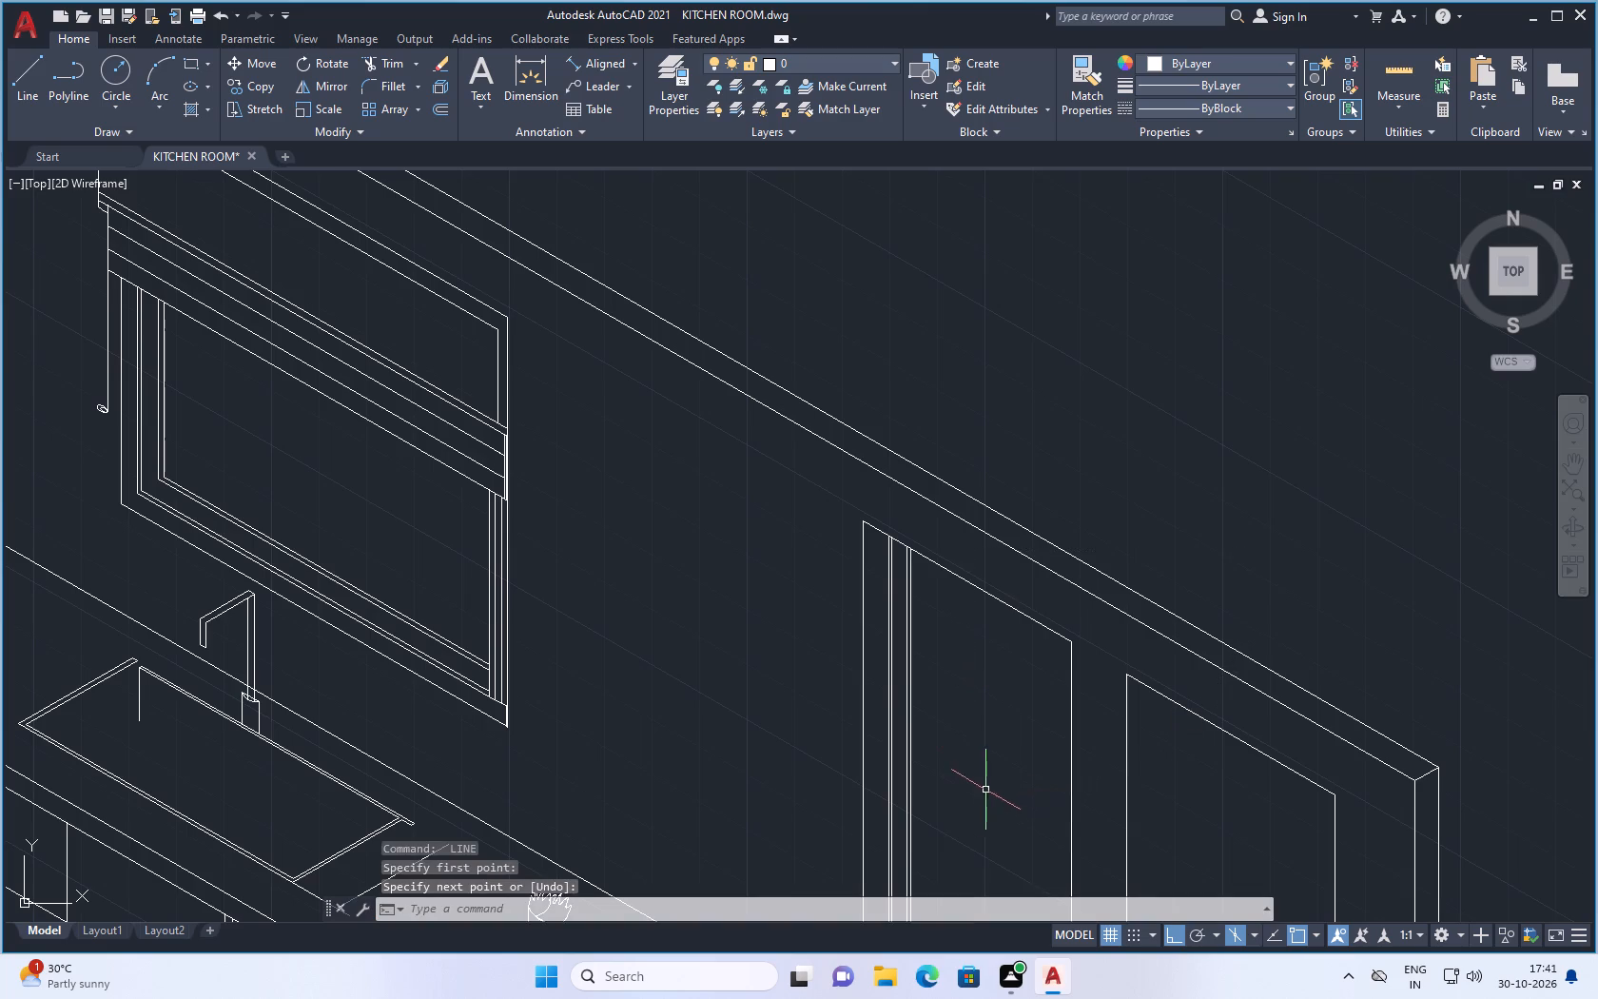
# Draw a vertical line about 60 units long from the wall's lower sloped top line down through the panel nearer the sink counter.
pyautogui.press('space')
pyautogui.click(996, 539)
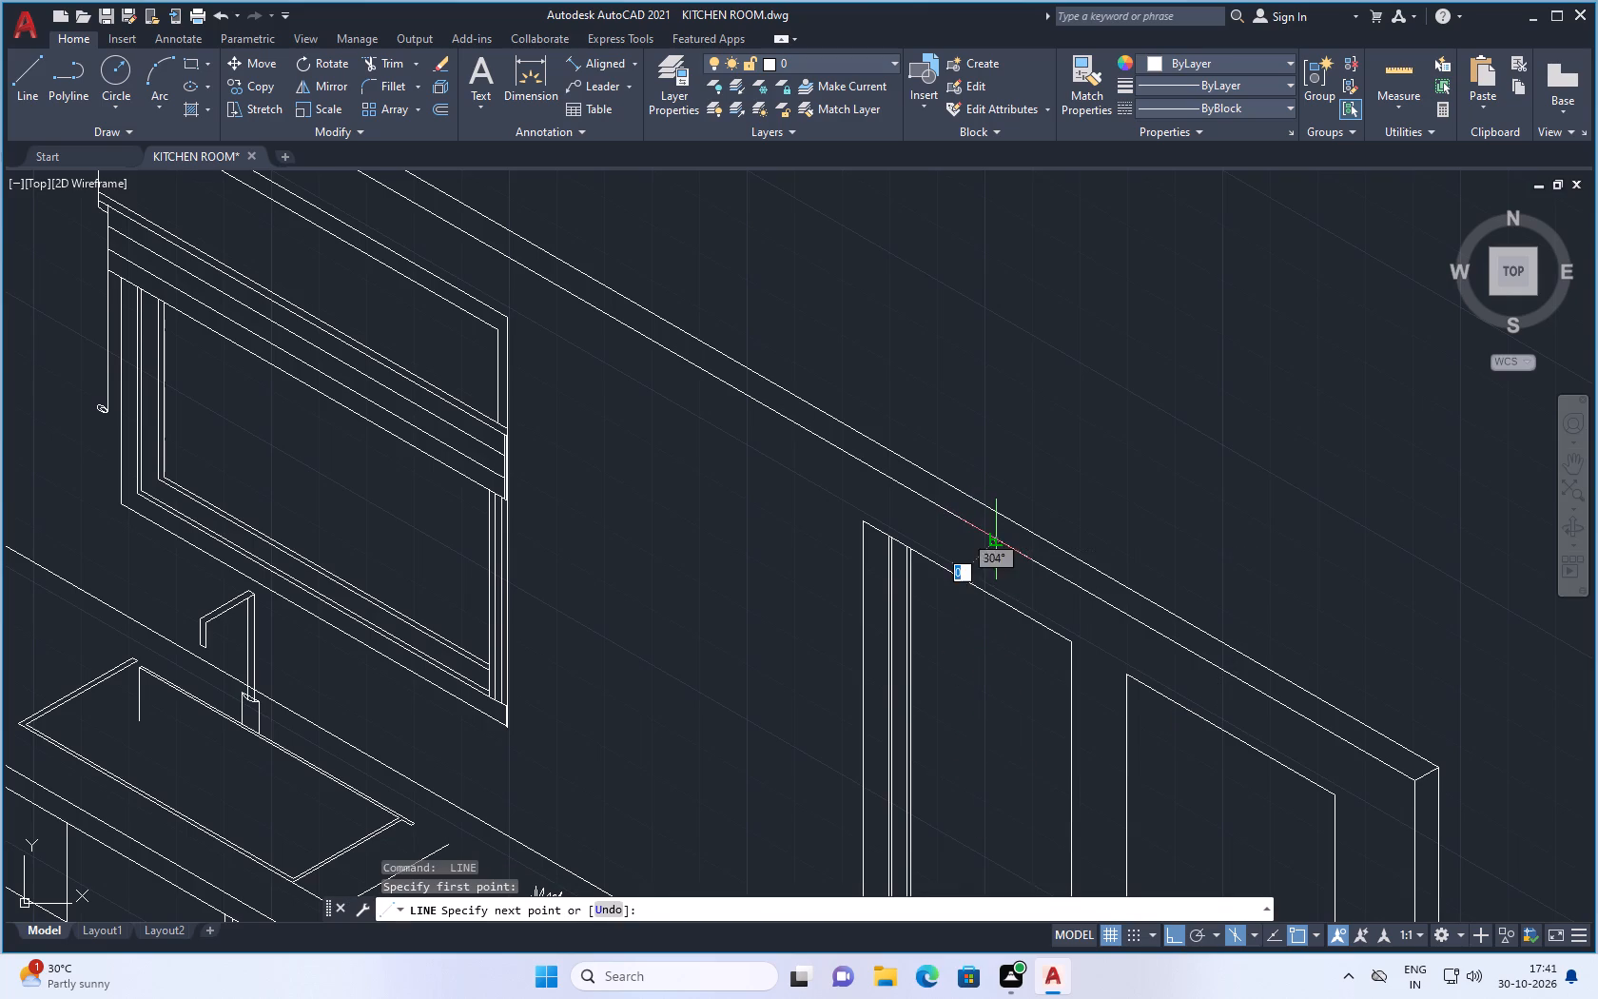
pyautogui.scroll(-2, 987, 722)
pyautogui.scroll(1, 983, 754)
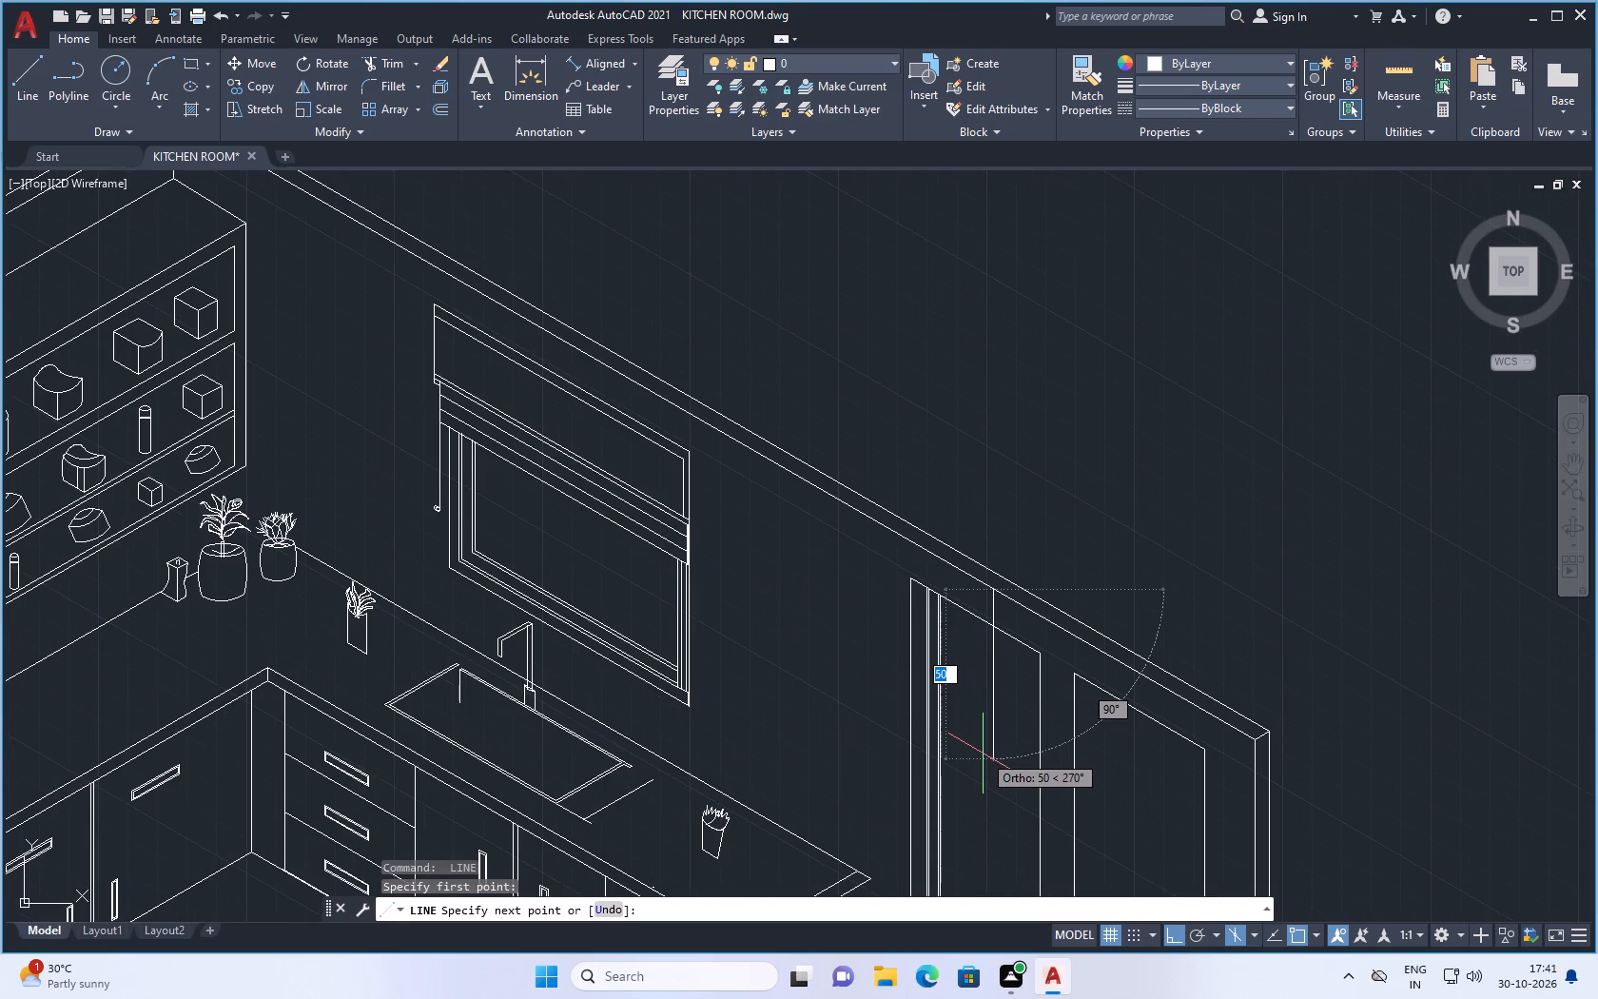
pyautogui.scroll(-1, 983, 754)
pyautogui.scroll(1, 984, 774)
pyautogui.scroll(-2, 1000, 699)
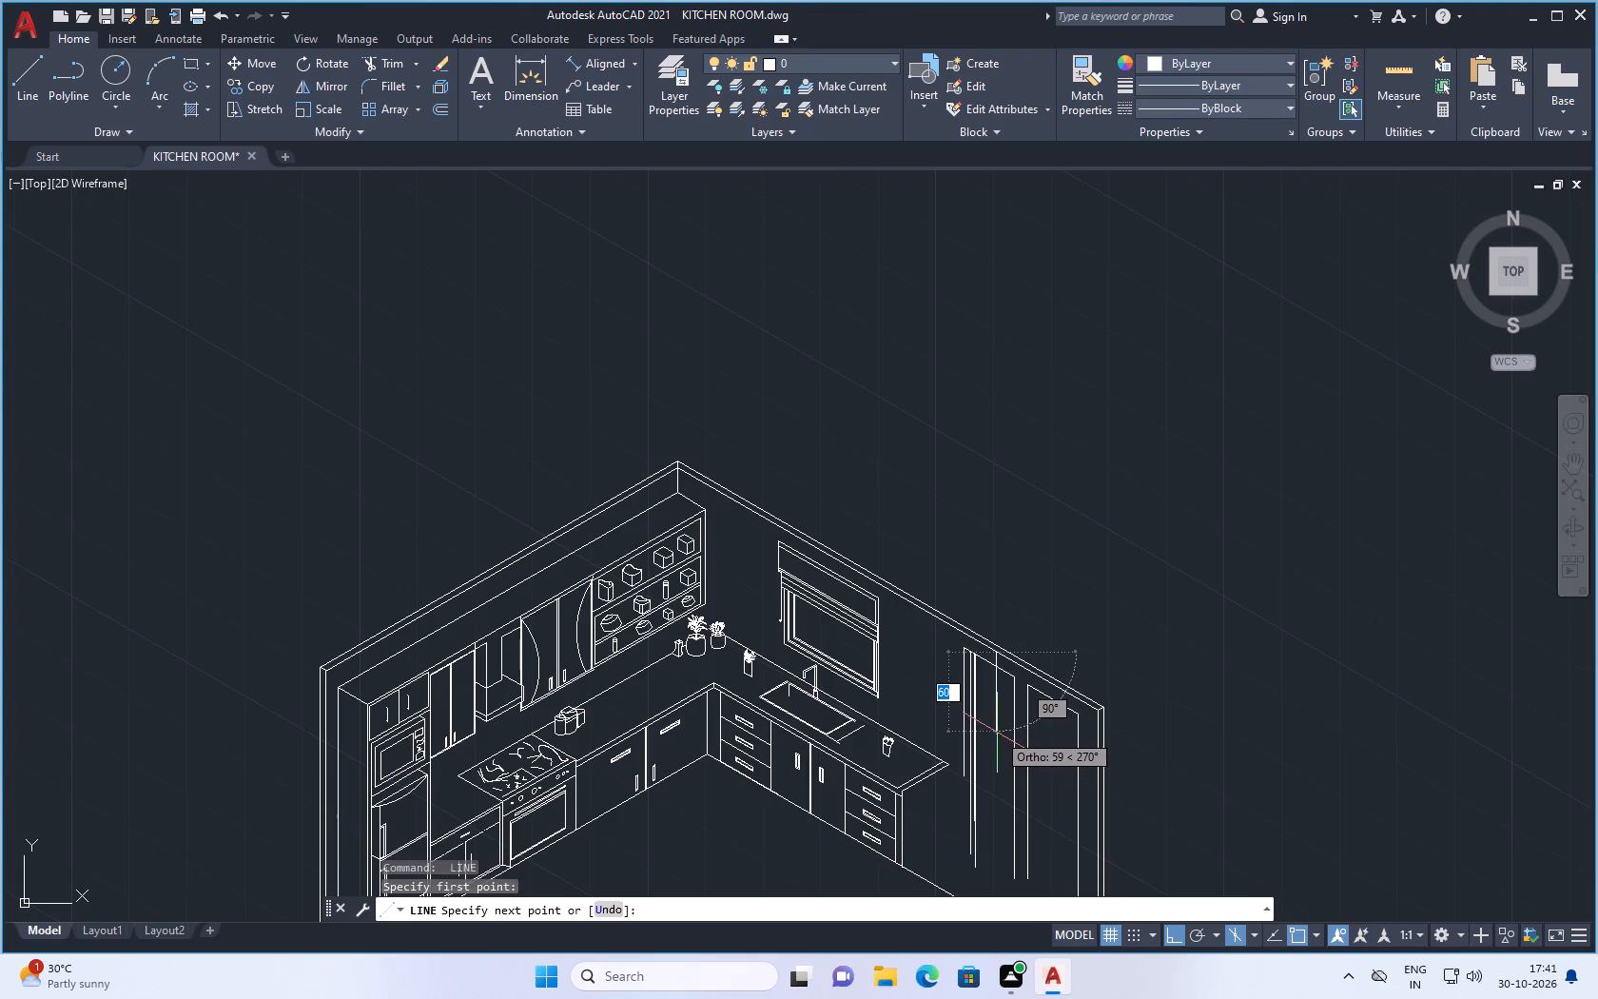
pyautogui.scroll(1, 995, 734)
pyautogui.click(995, 734)
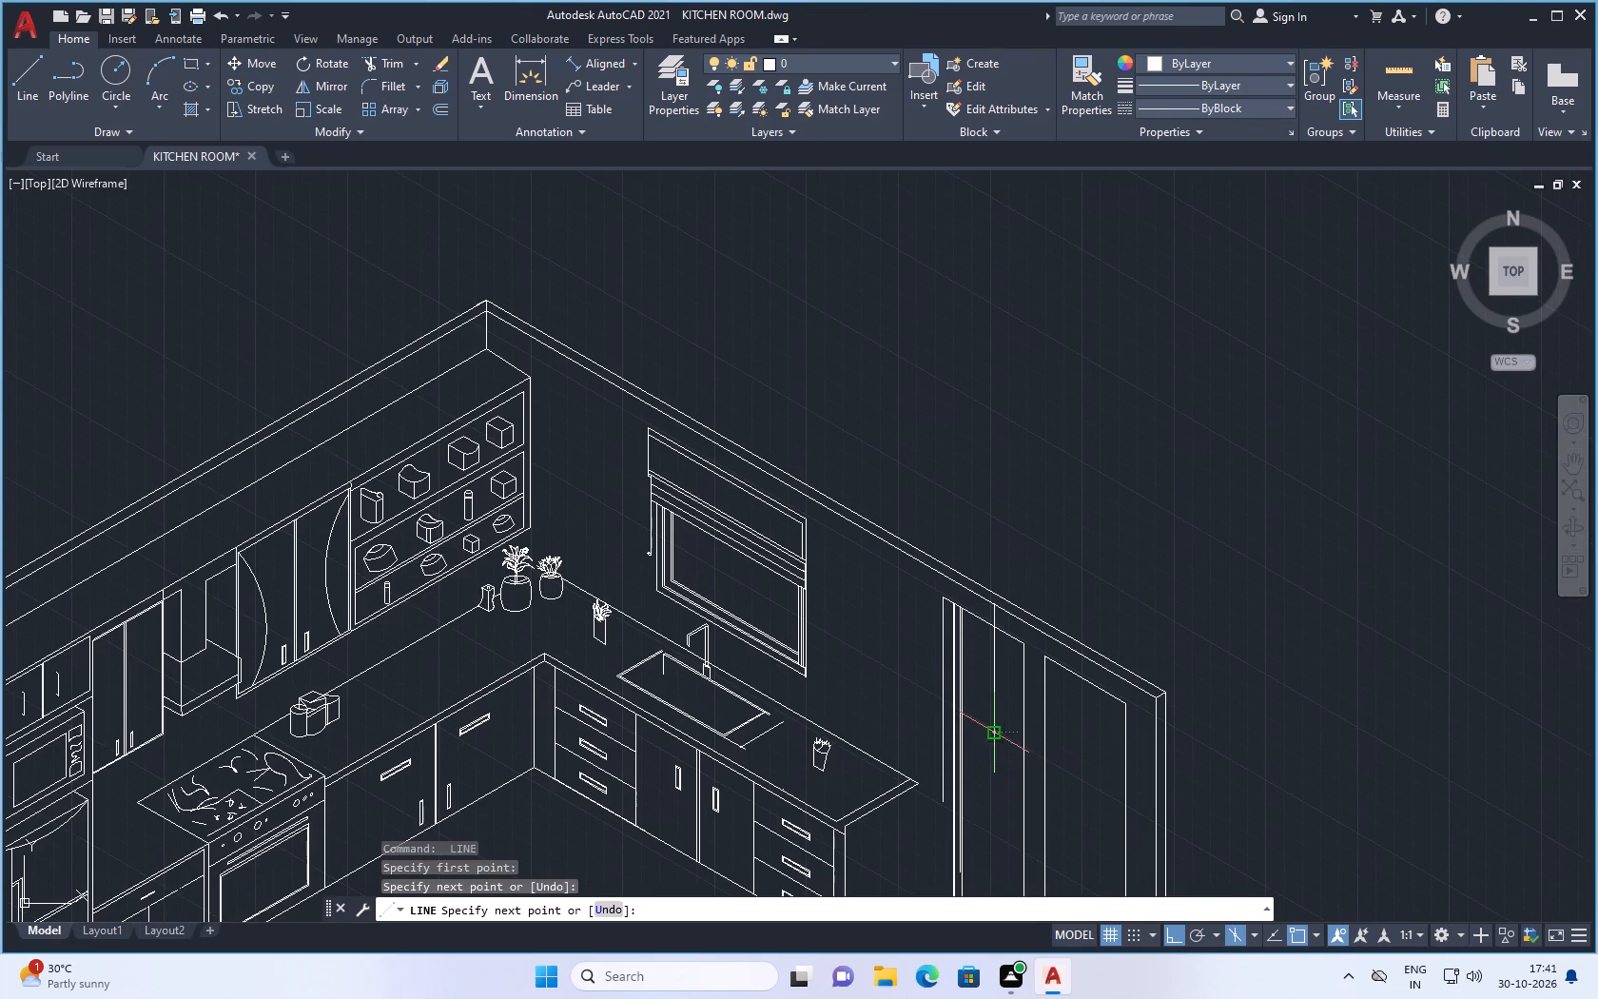
pyautogui.press('Escape')
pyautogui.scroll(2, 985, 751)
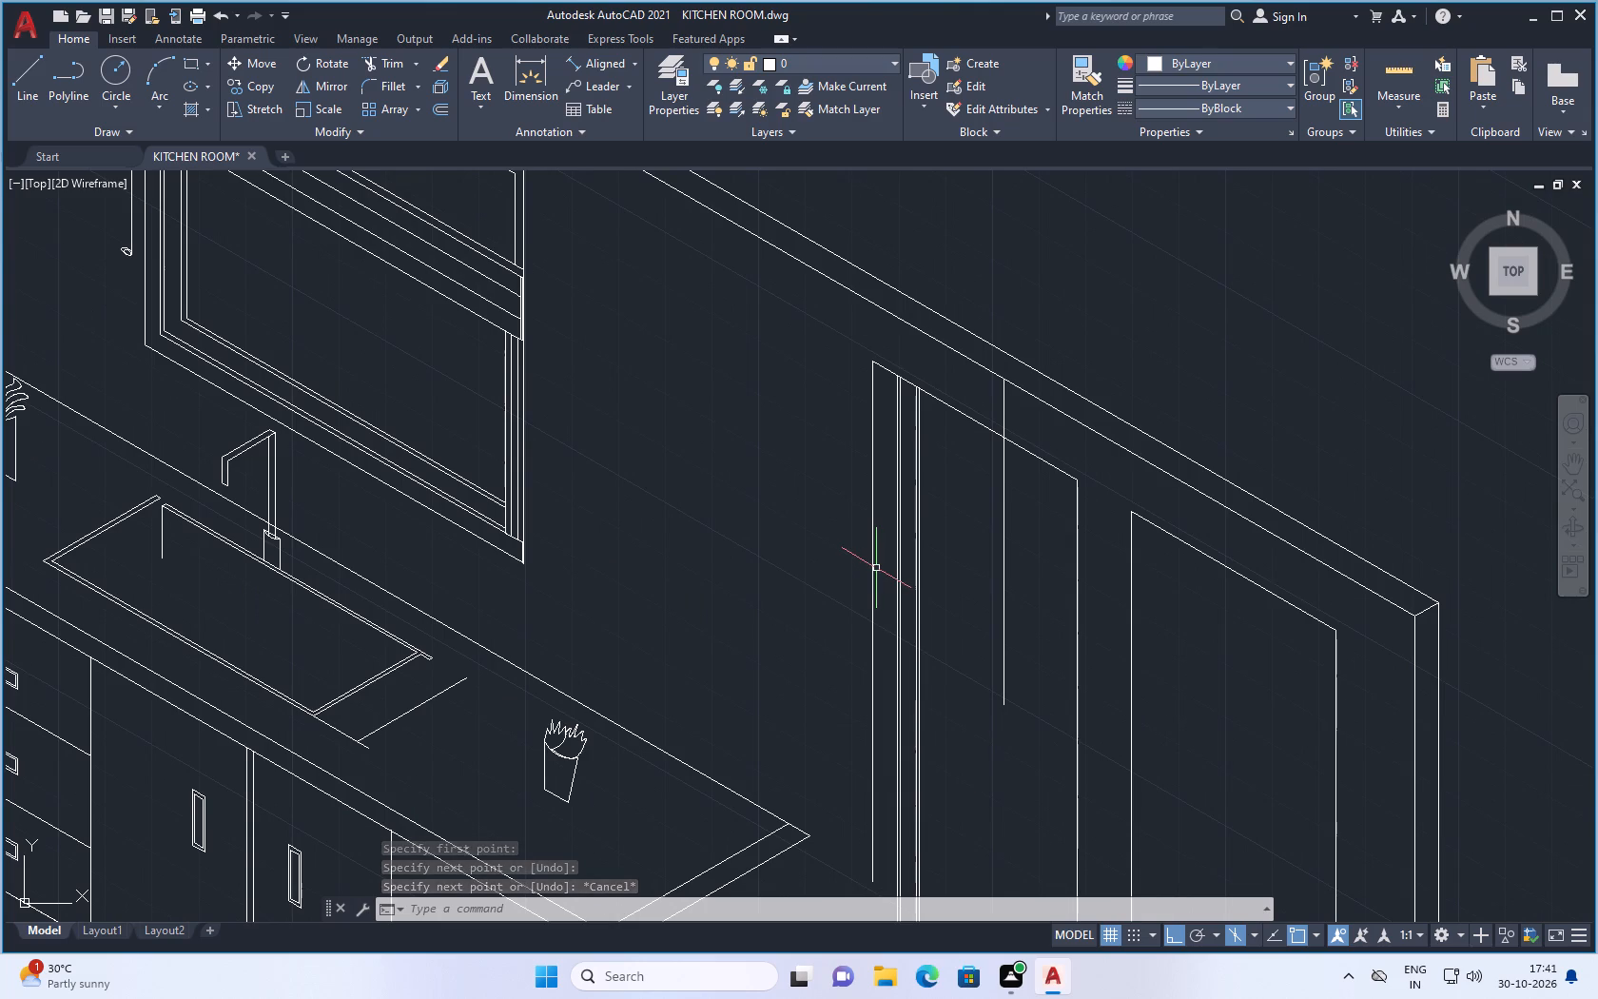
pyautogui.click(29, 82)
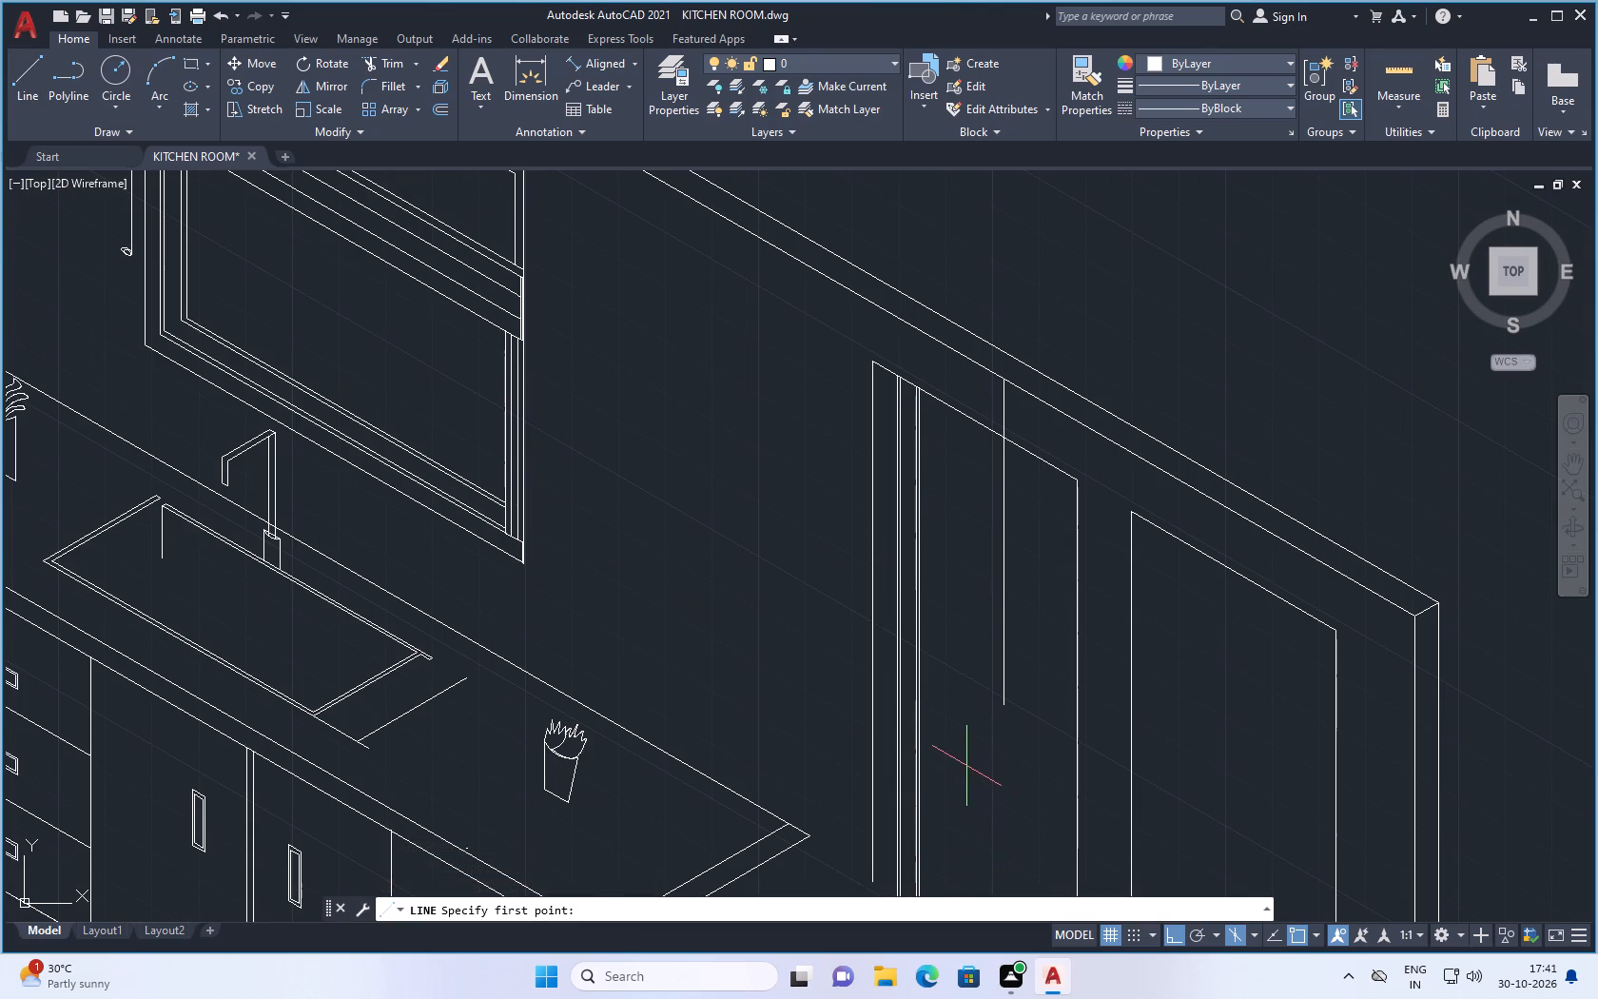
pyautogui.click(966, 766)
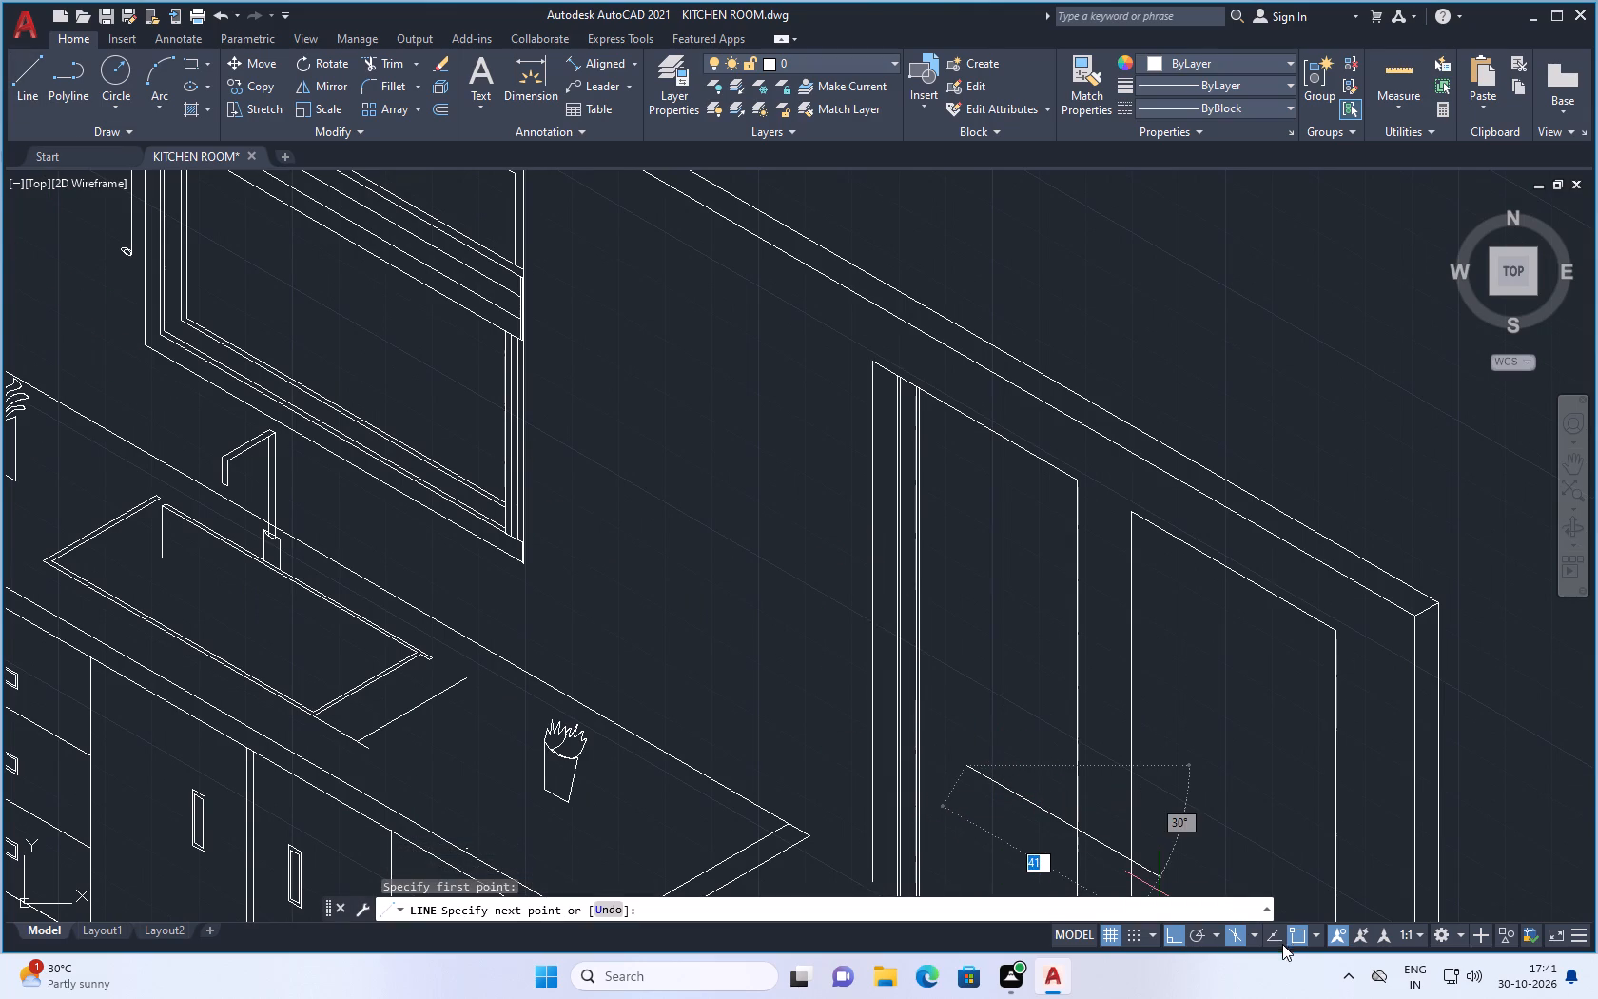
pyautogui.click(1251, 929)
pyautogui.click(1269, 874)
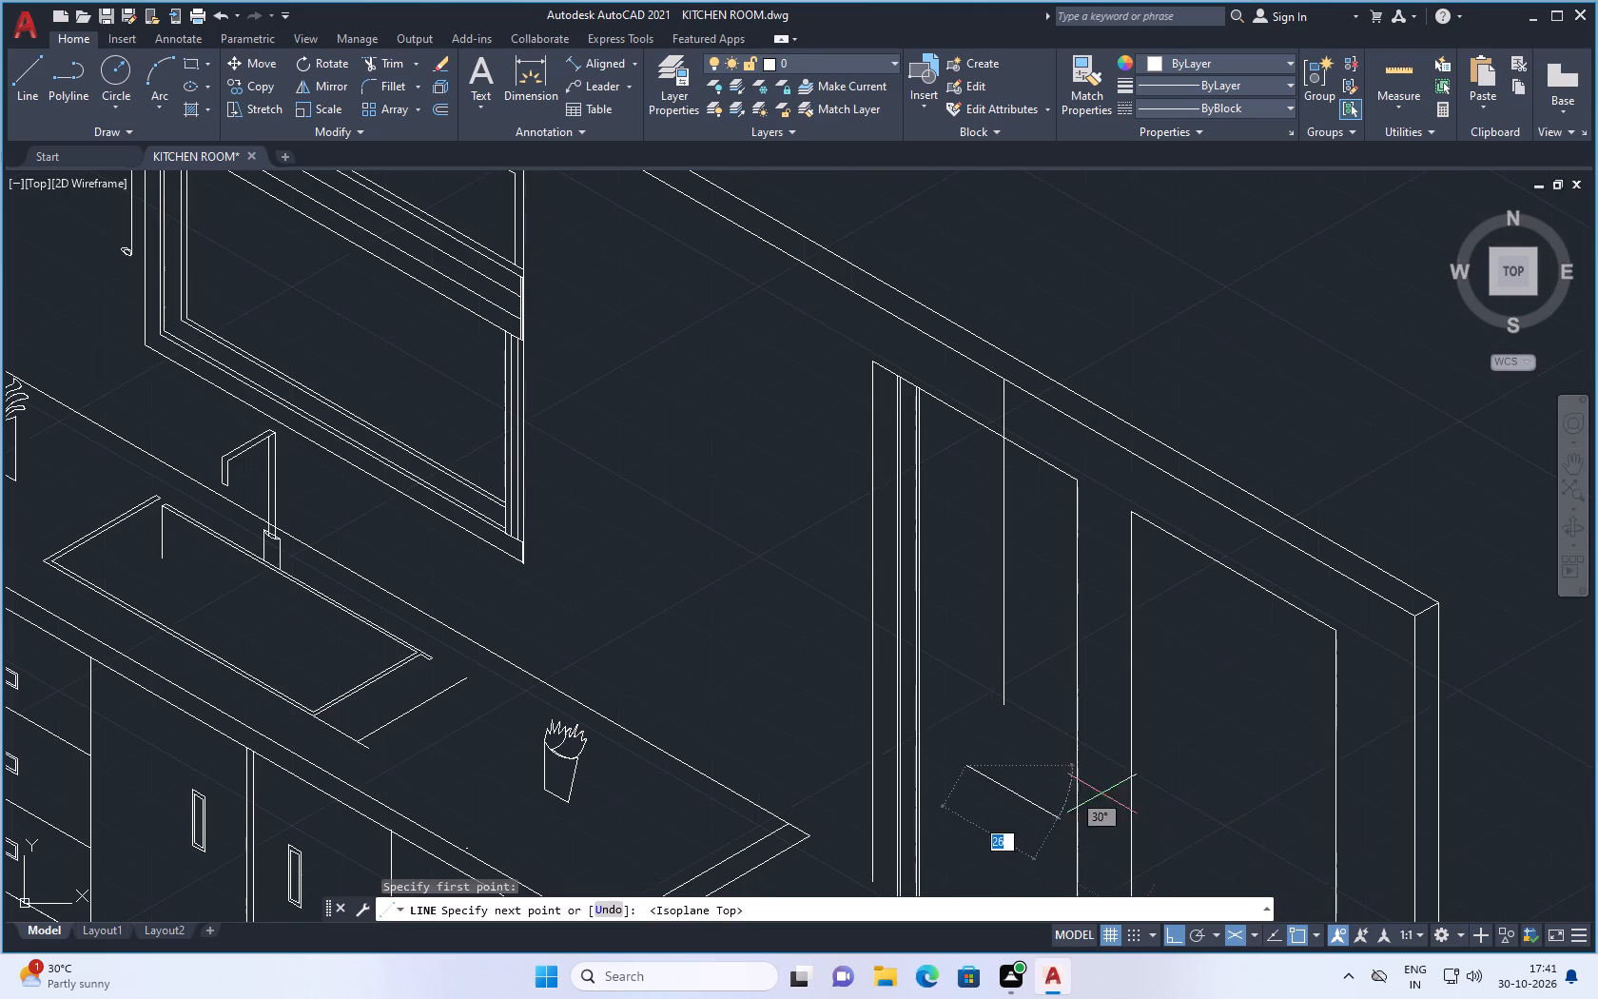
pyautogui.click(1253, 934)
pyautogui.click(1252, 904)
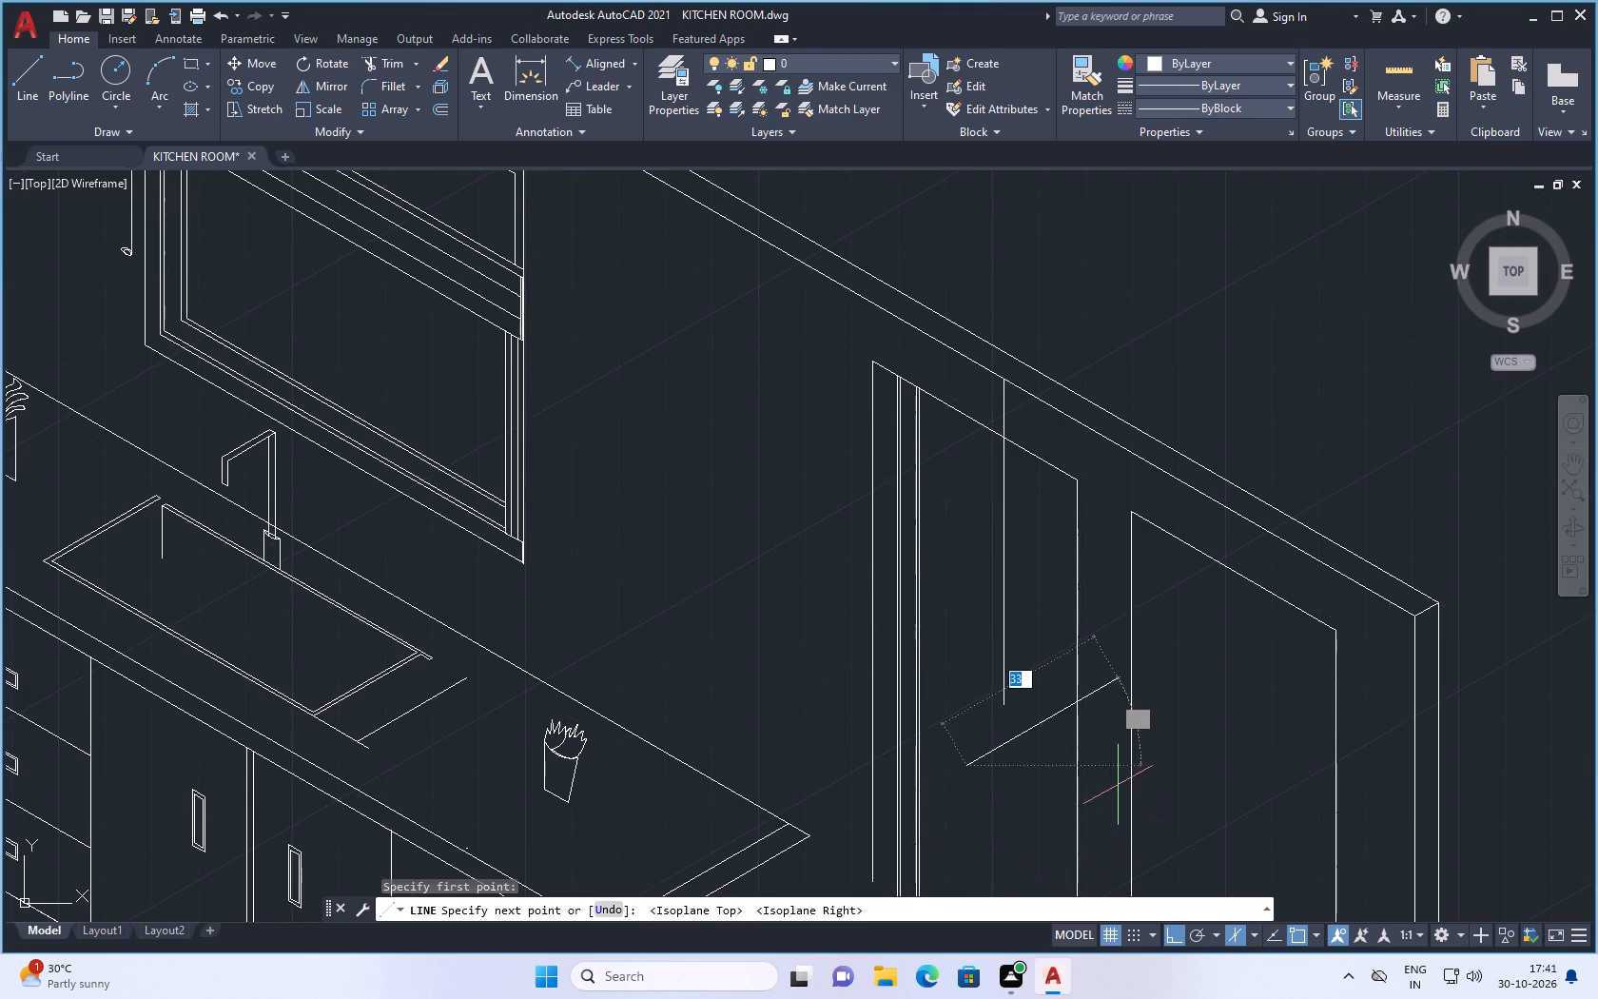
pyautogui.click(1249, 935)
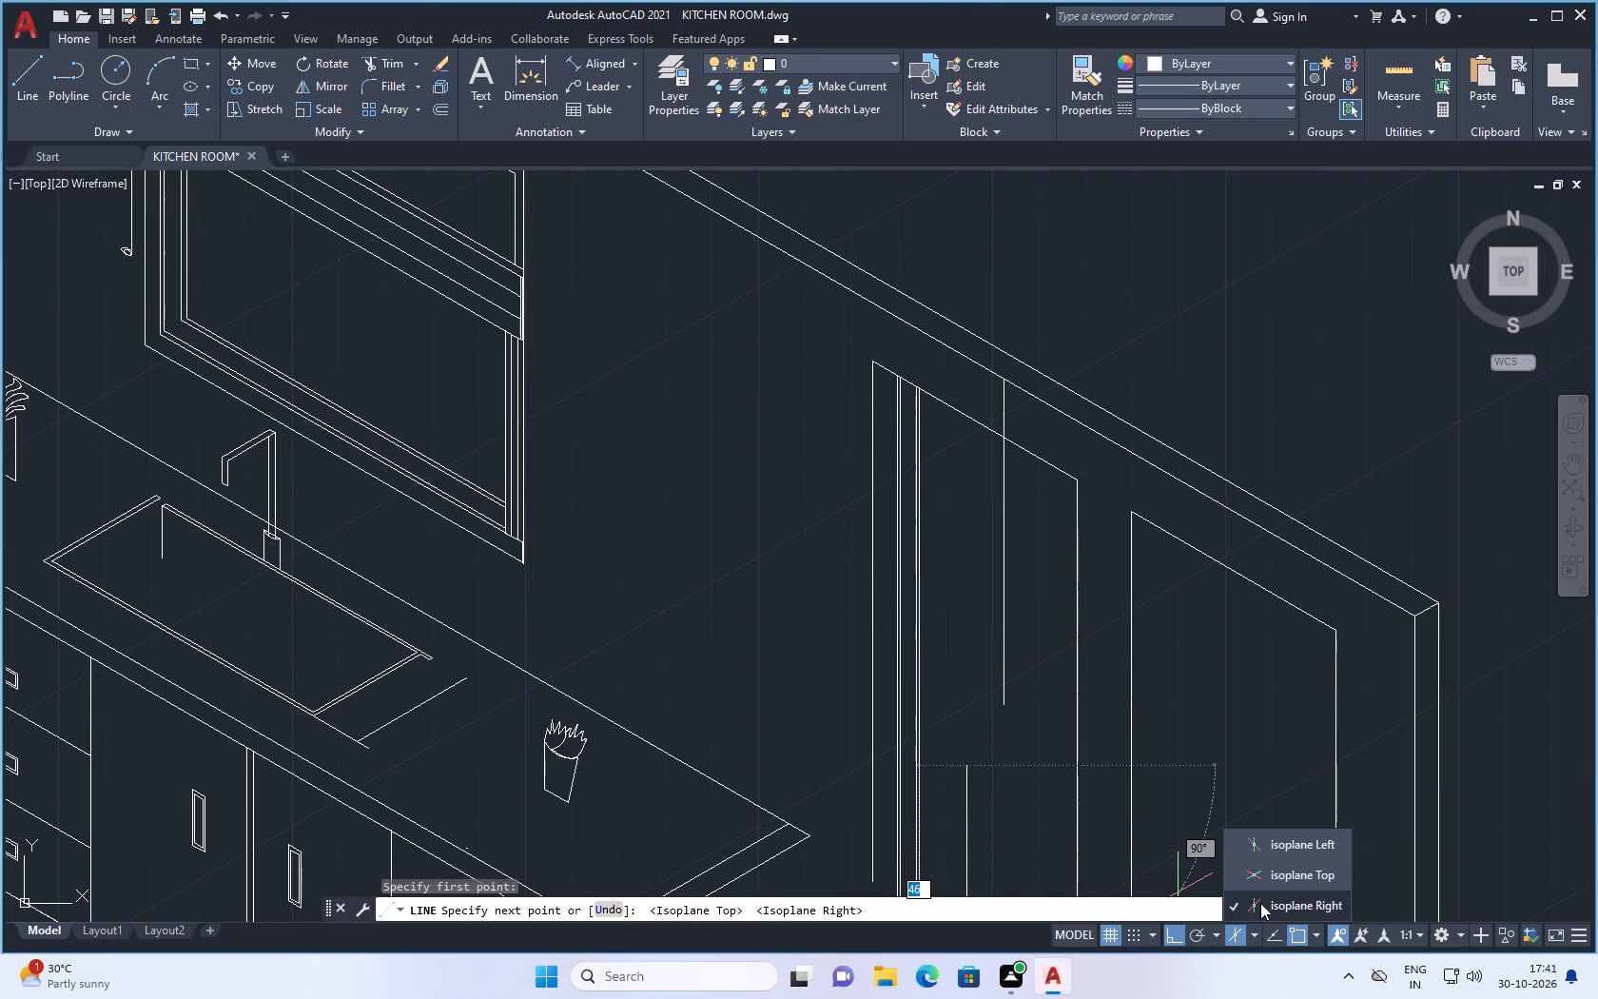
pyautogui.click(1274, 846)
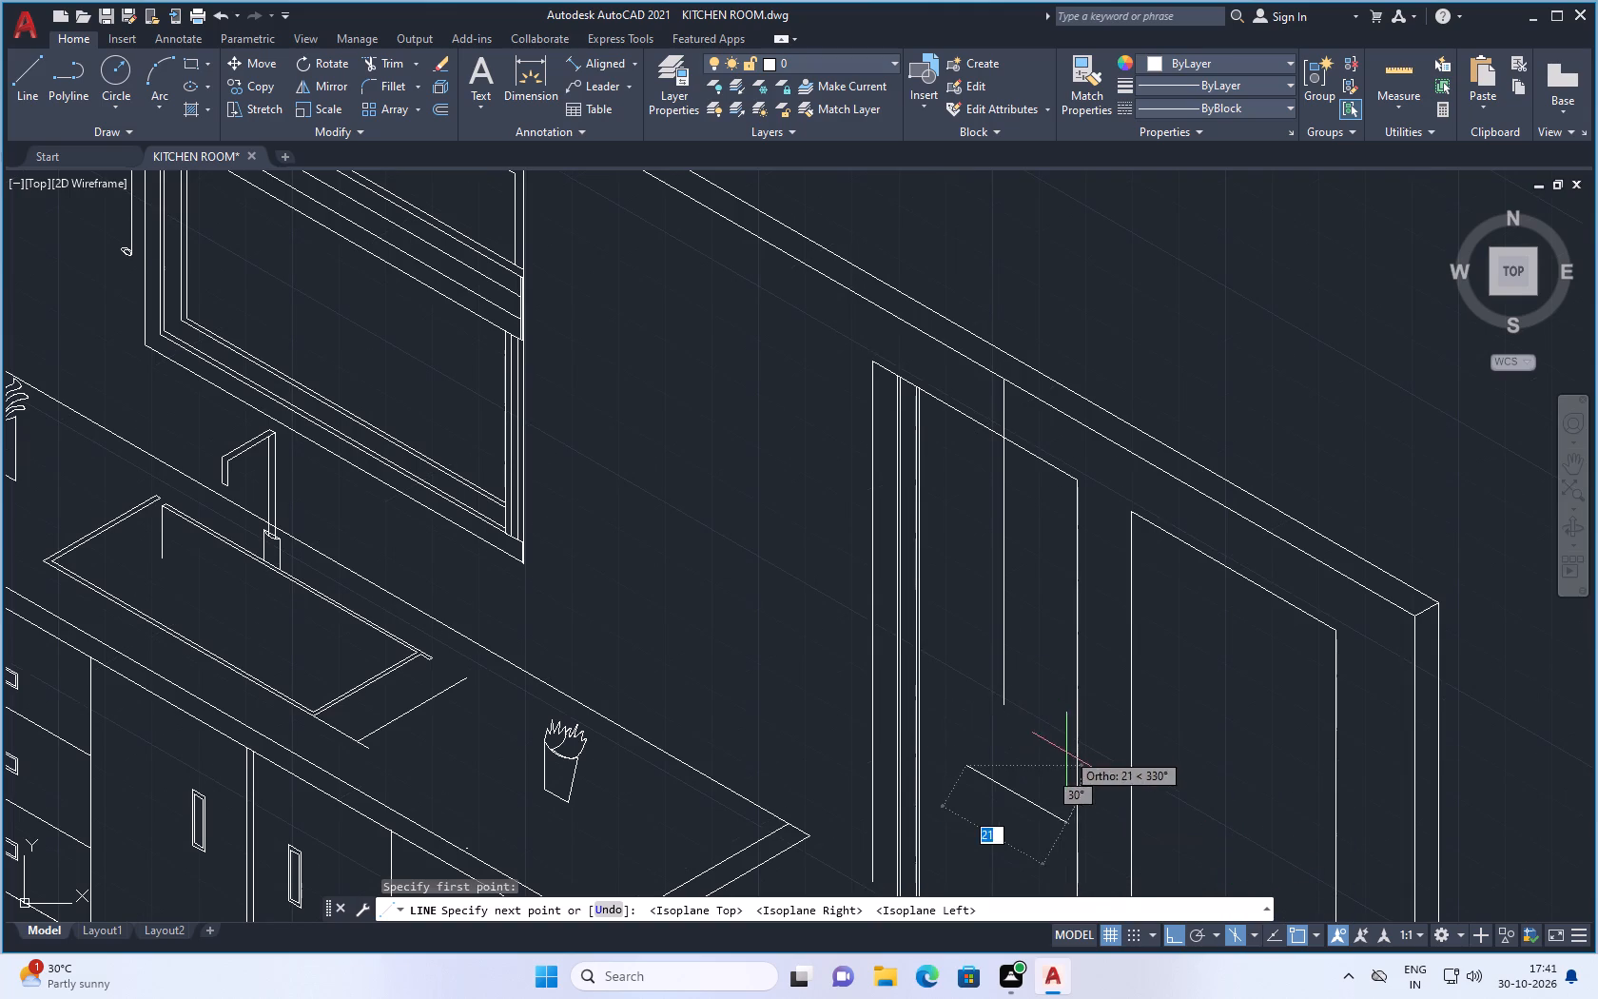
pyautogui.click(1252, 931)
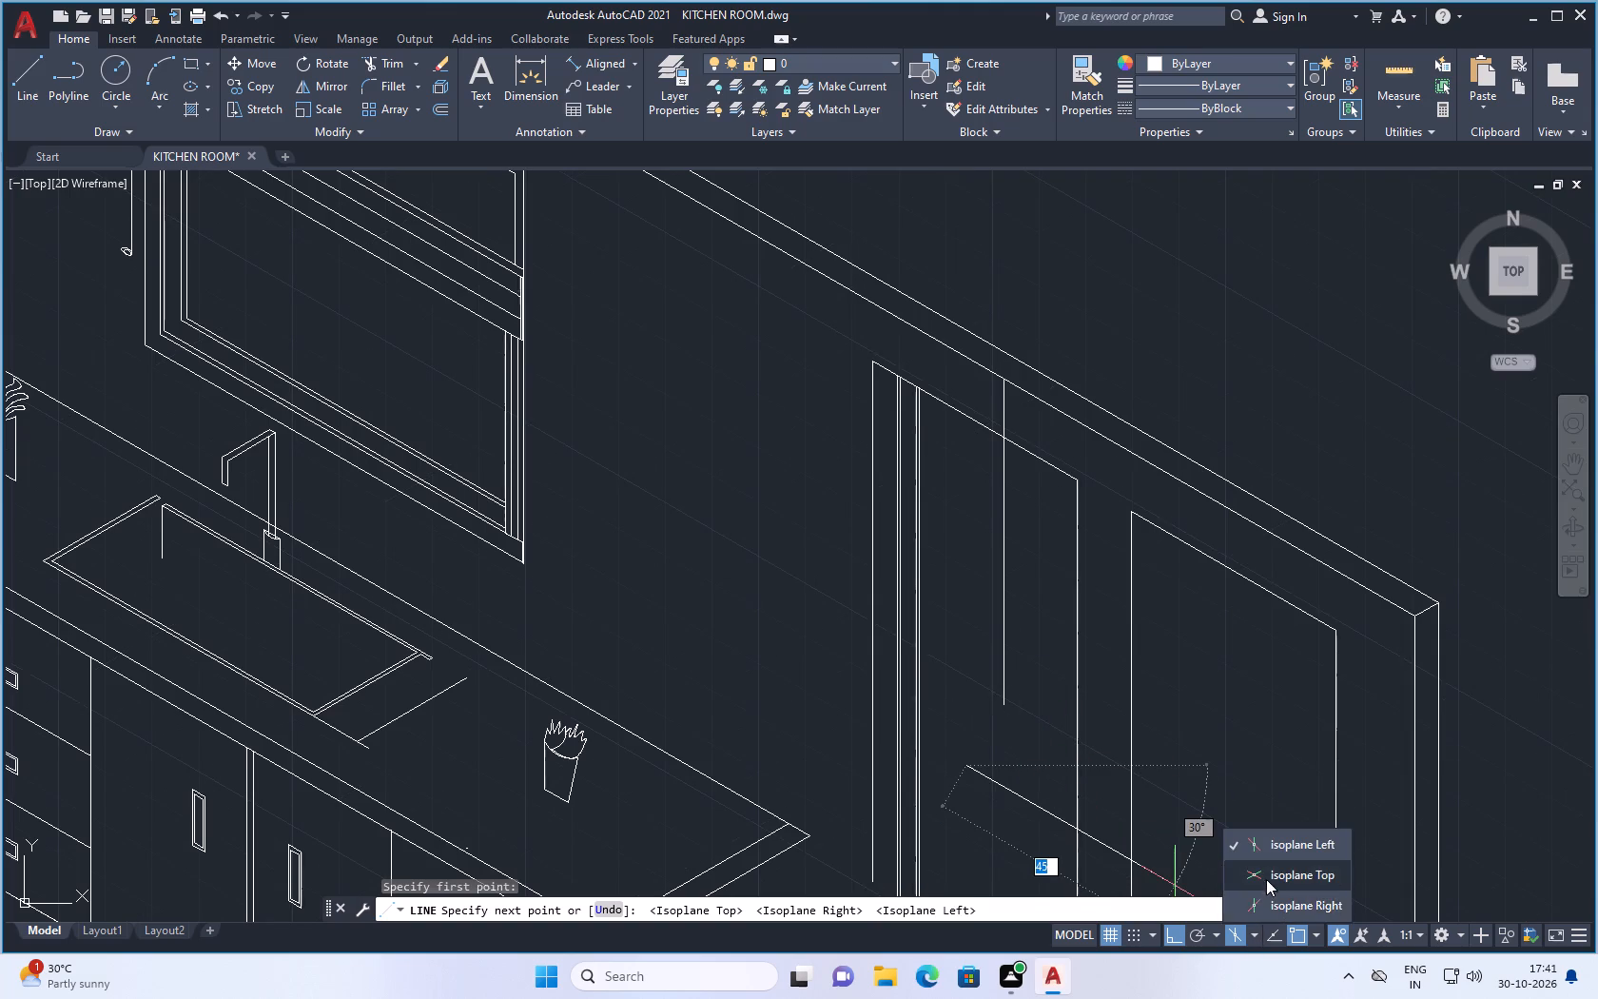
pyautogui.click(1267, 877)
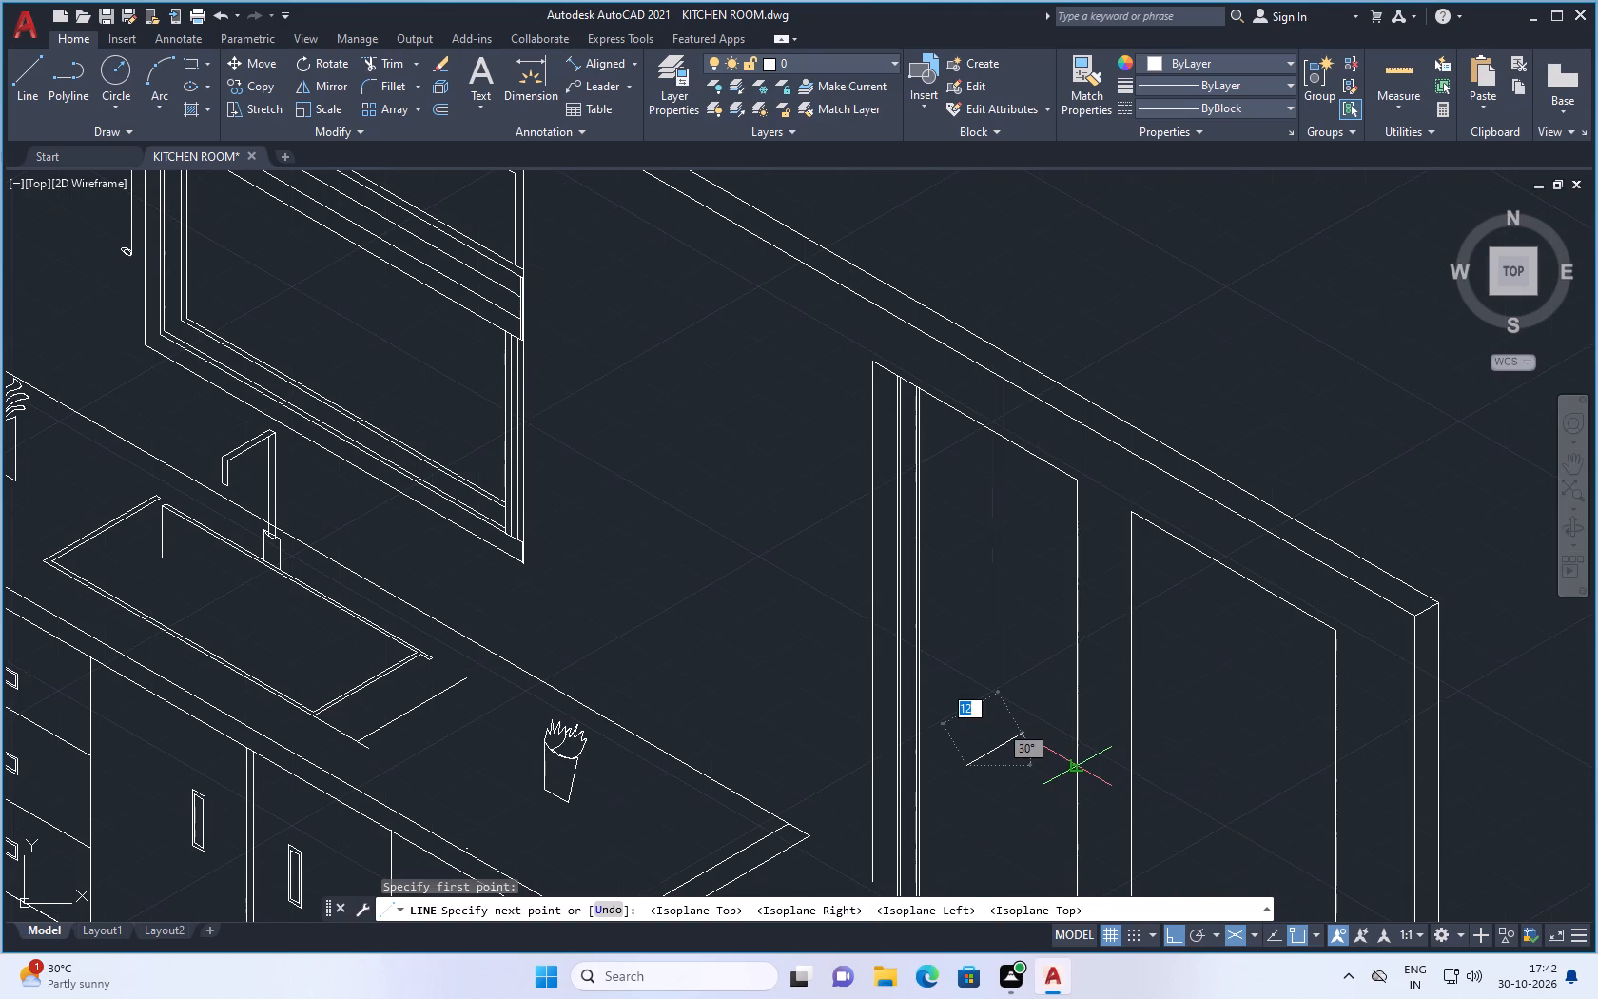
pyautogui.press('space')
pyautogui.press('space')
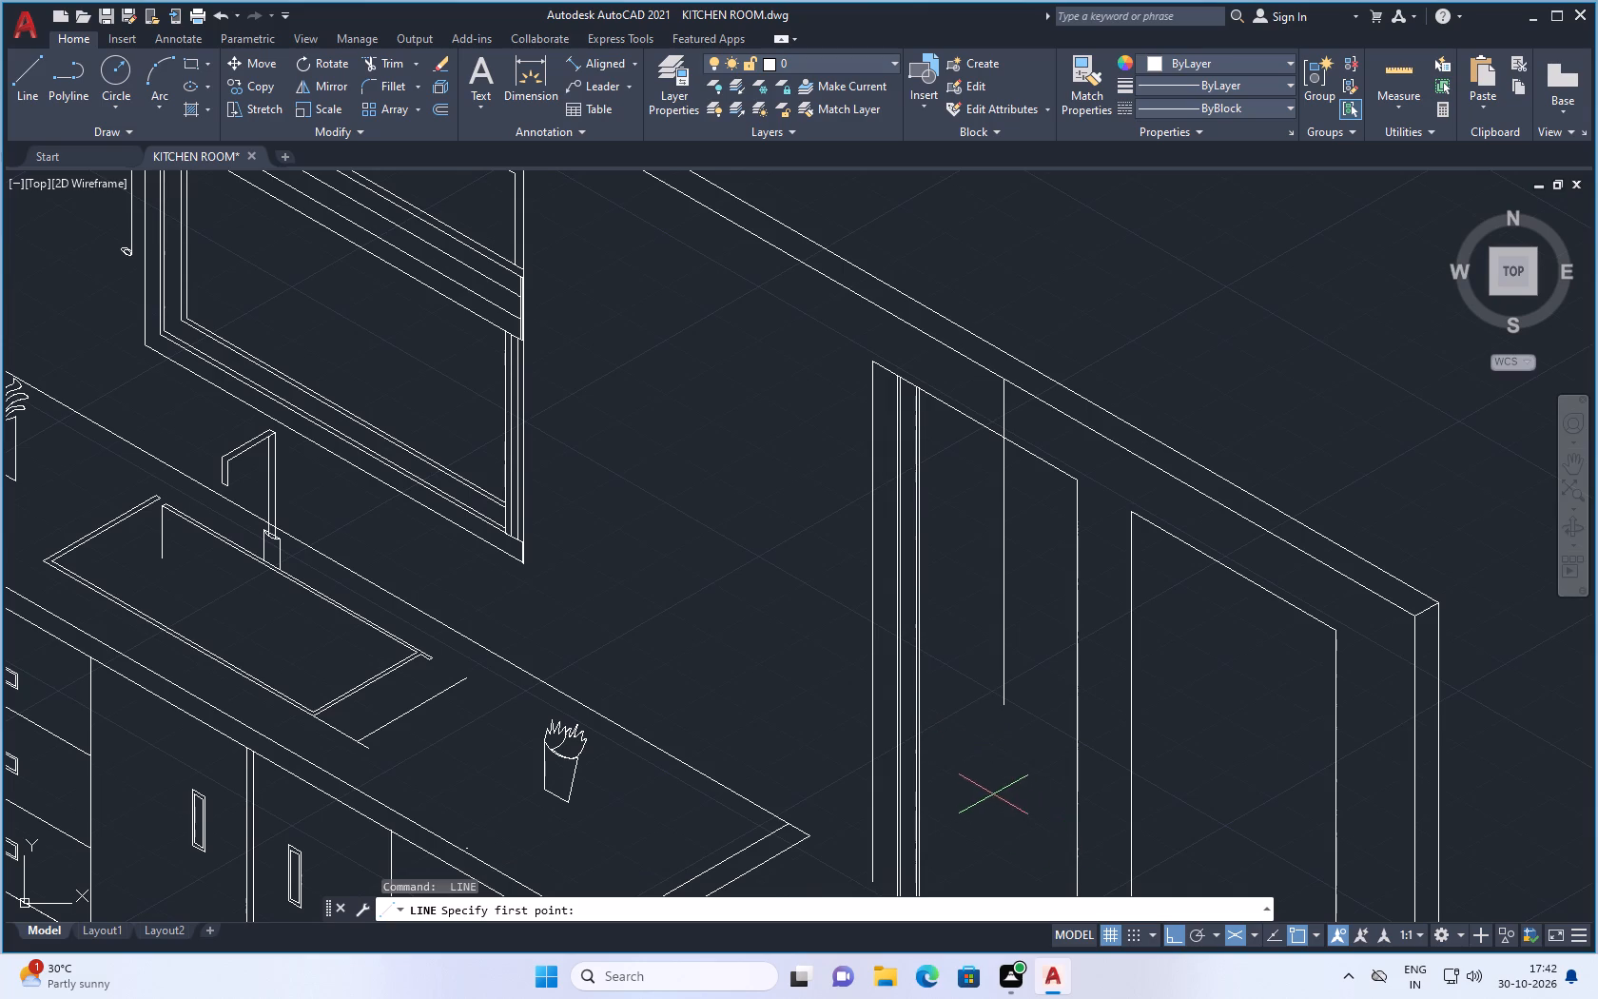
# With Isoplane Left active and Ortho off, draw a slightly sloped line about 17 units long just below the hanging vertical line's lower end.
pyautogui.click(23, 75)
pyautogui.click(953, 748)
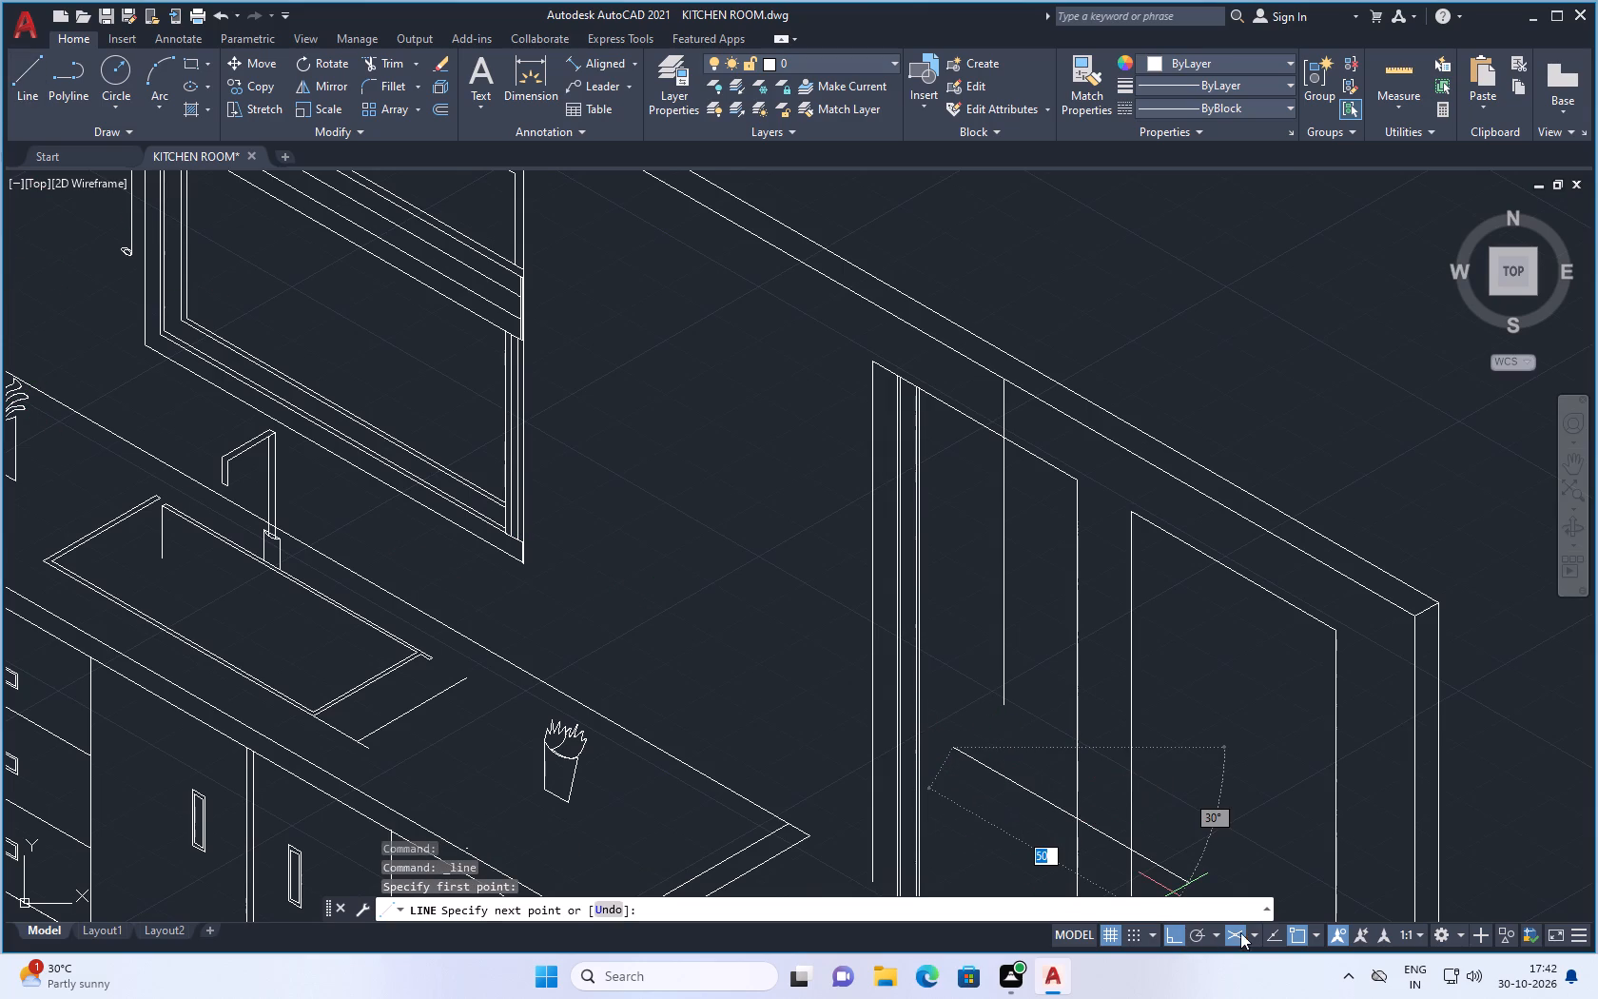
pyautogui.click(1251, 930)
pyautogui.click(1259, 849)
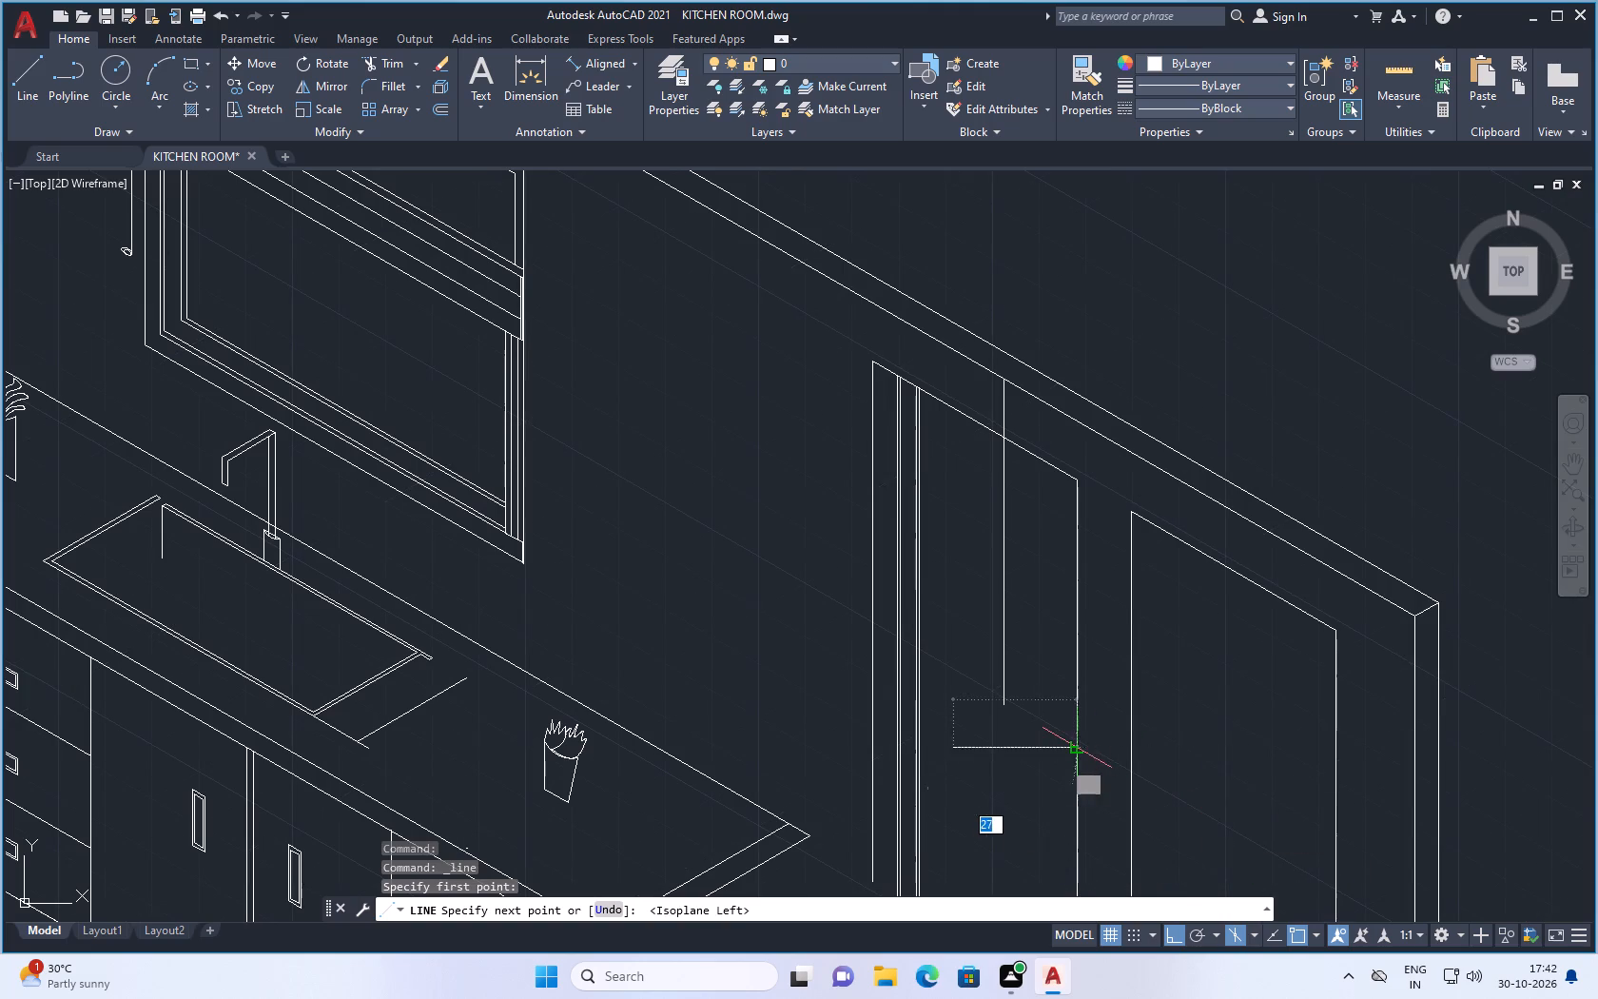
pyautogui.click(1315, 930)
pyautogui.click(1310, 932)
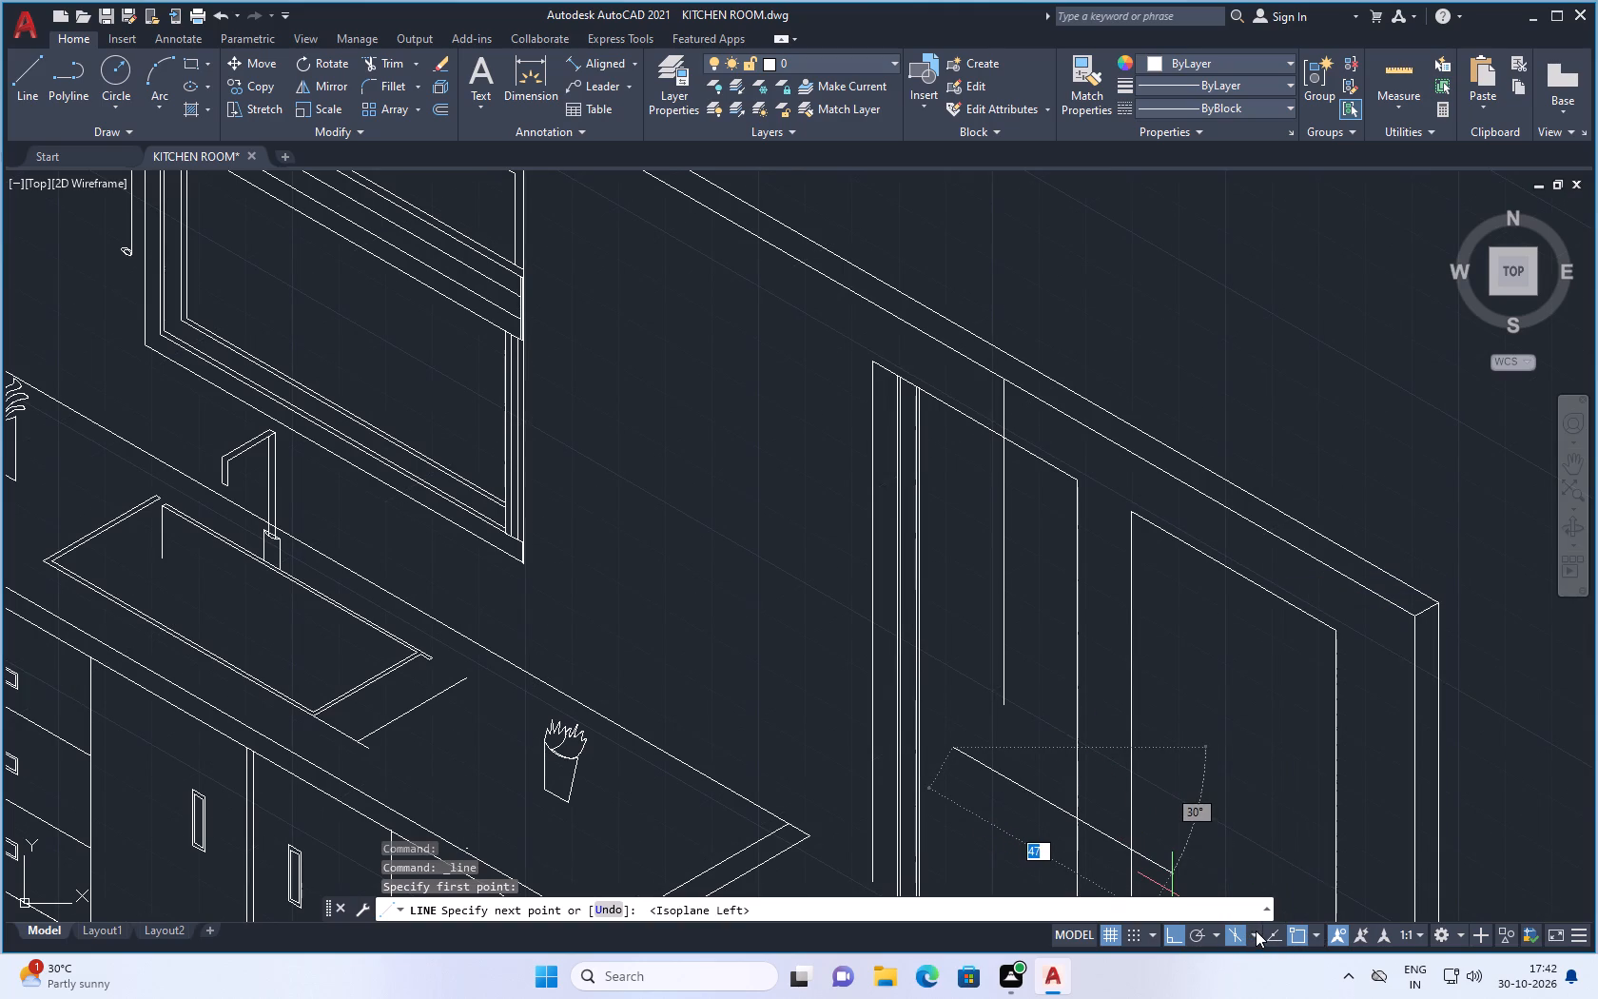
pyautogui.click(1256, 930)
pyautogui.click(1274, 898)
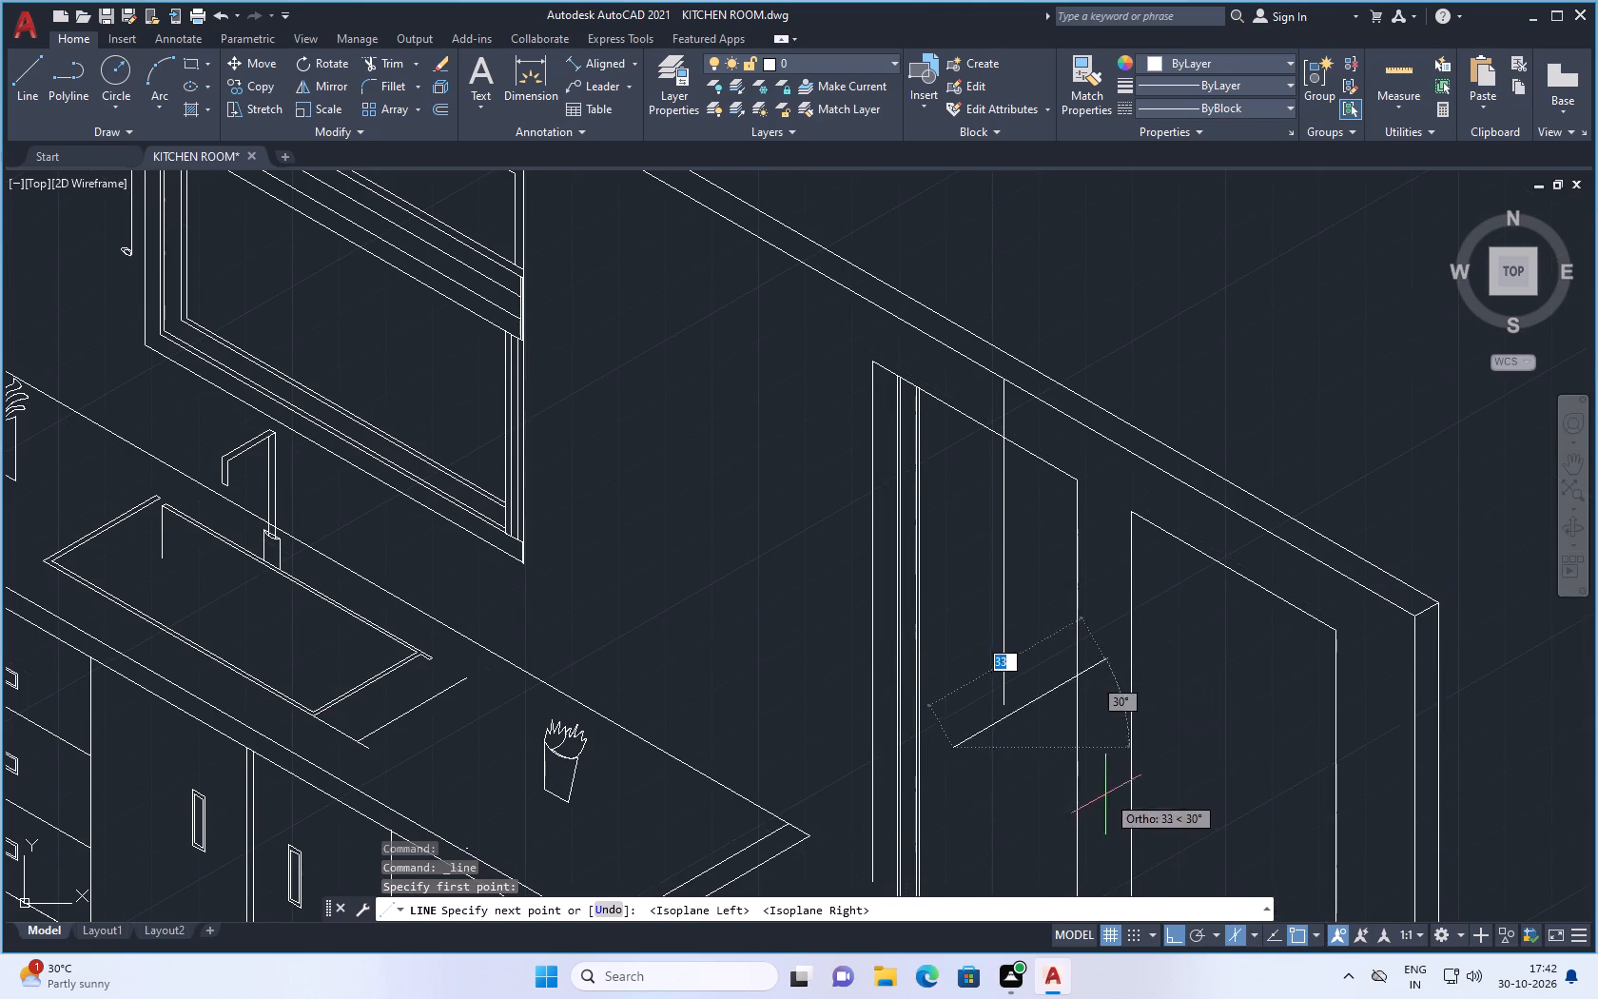
pyautogui.scroll(1, 1242, 935)
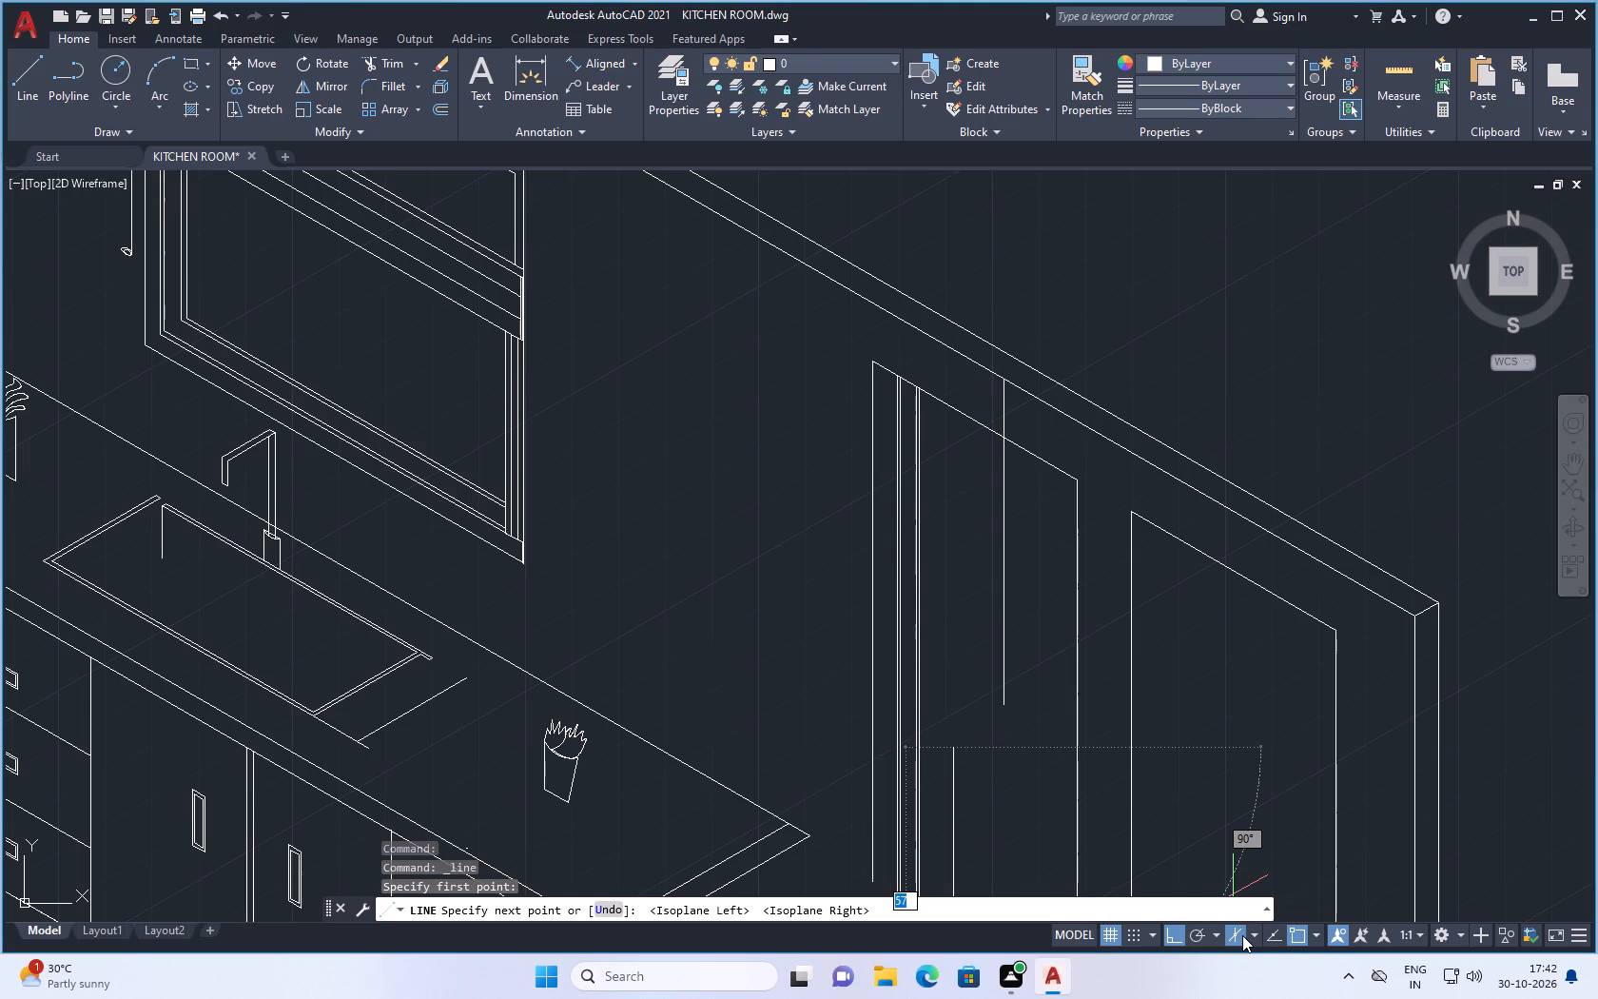
pyautogui.scroll(3, 1242, 935)
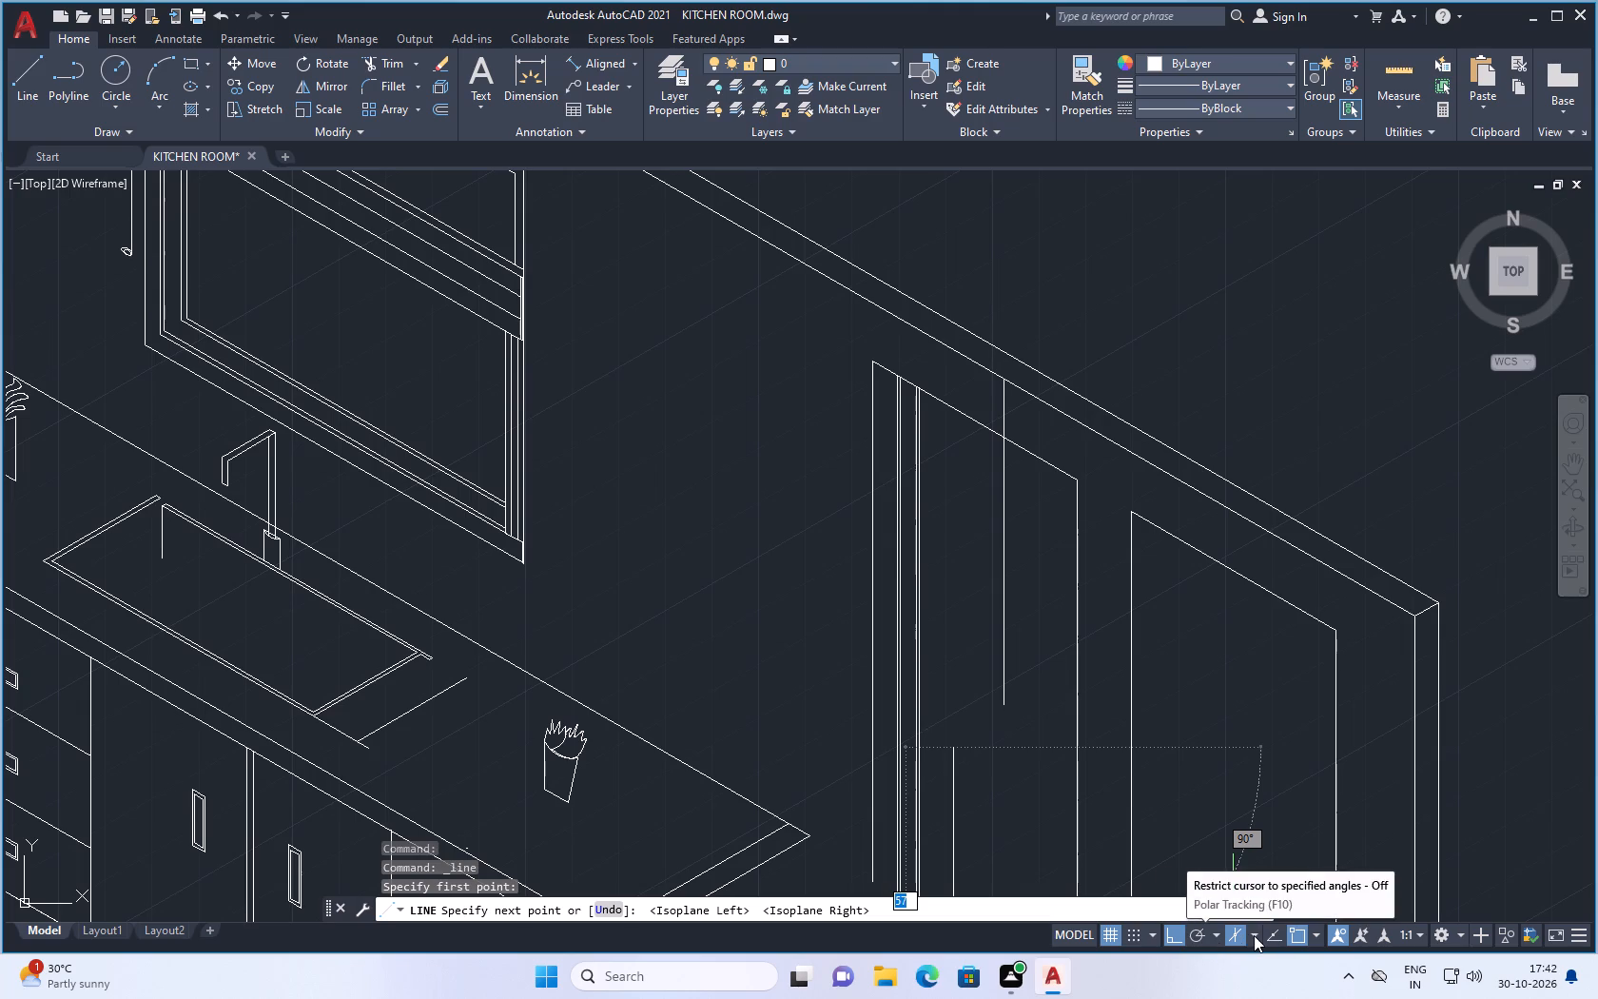
pyautogui.click(1253, 930)
pyautogui.click(1276, 851)
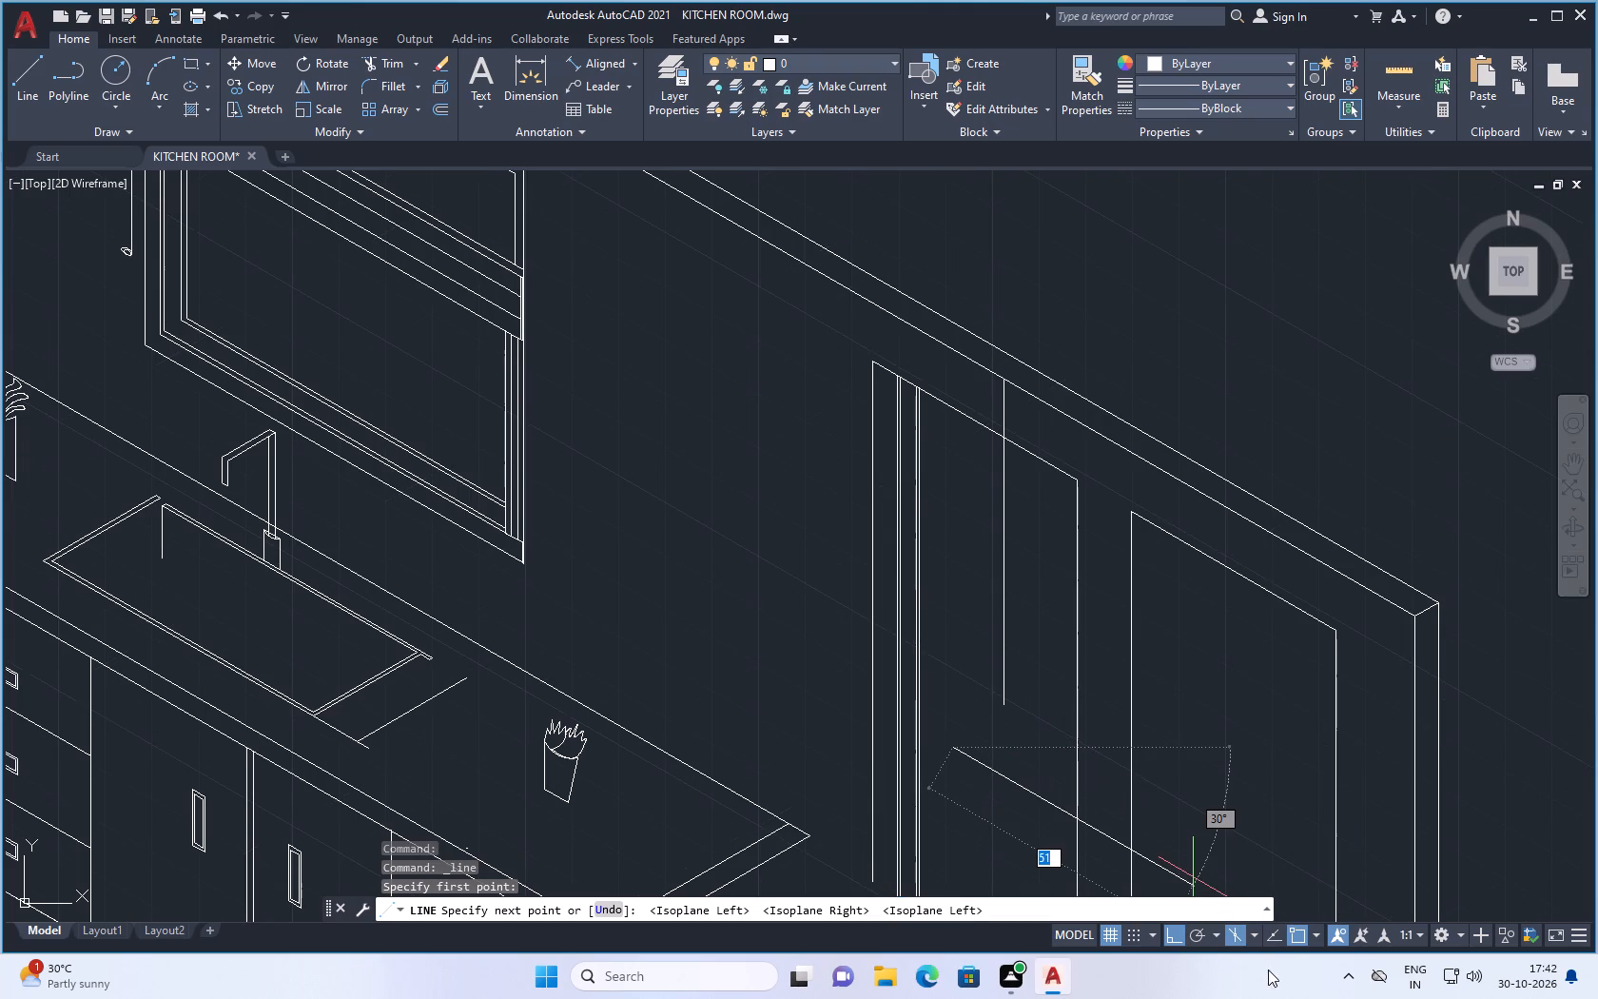
pyautogui.click(1176, 929)
pyautogui.scroll(1, 1011, 769)
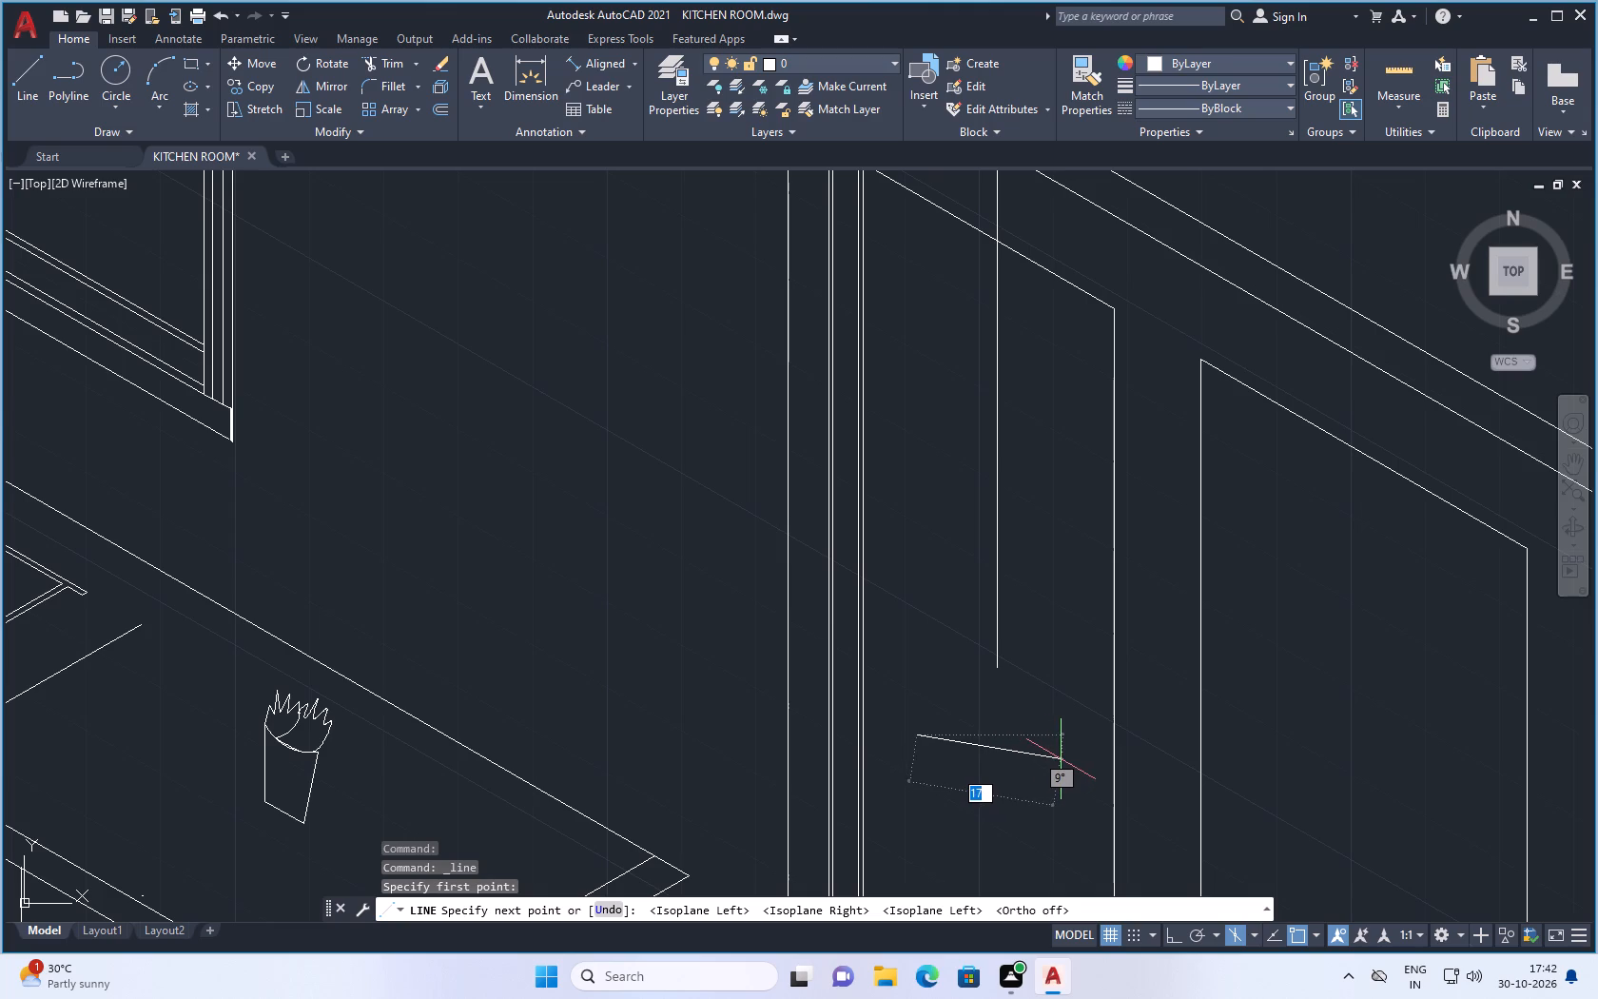
pyautogui.click(1063, 759)
pyautogui.press('space')
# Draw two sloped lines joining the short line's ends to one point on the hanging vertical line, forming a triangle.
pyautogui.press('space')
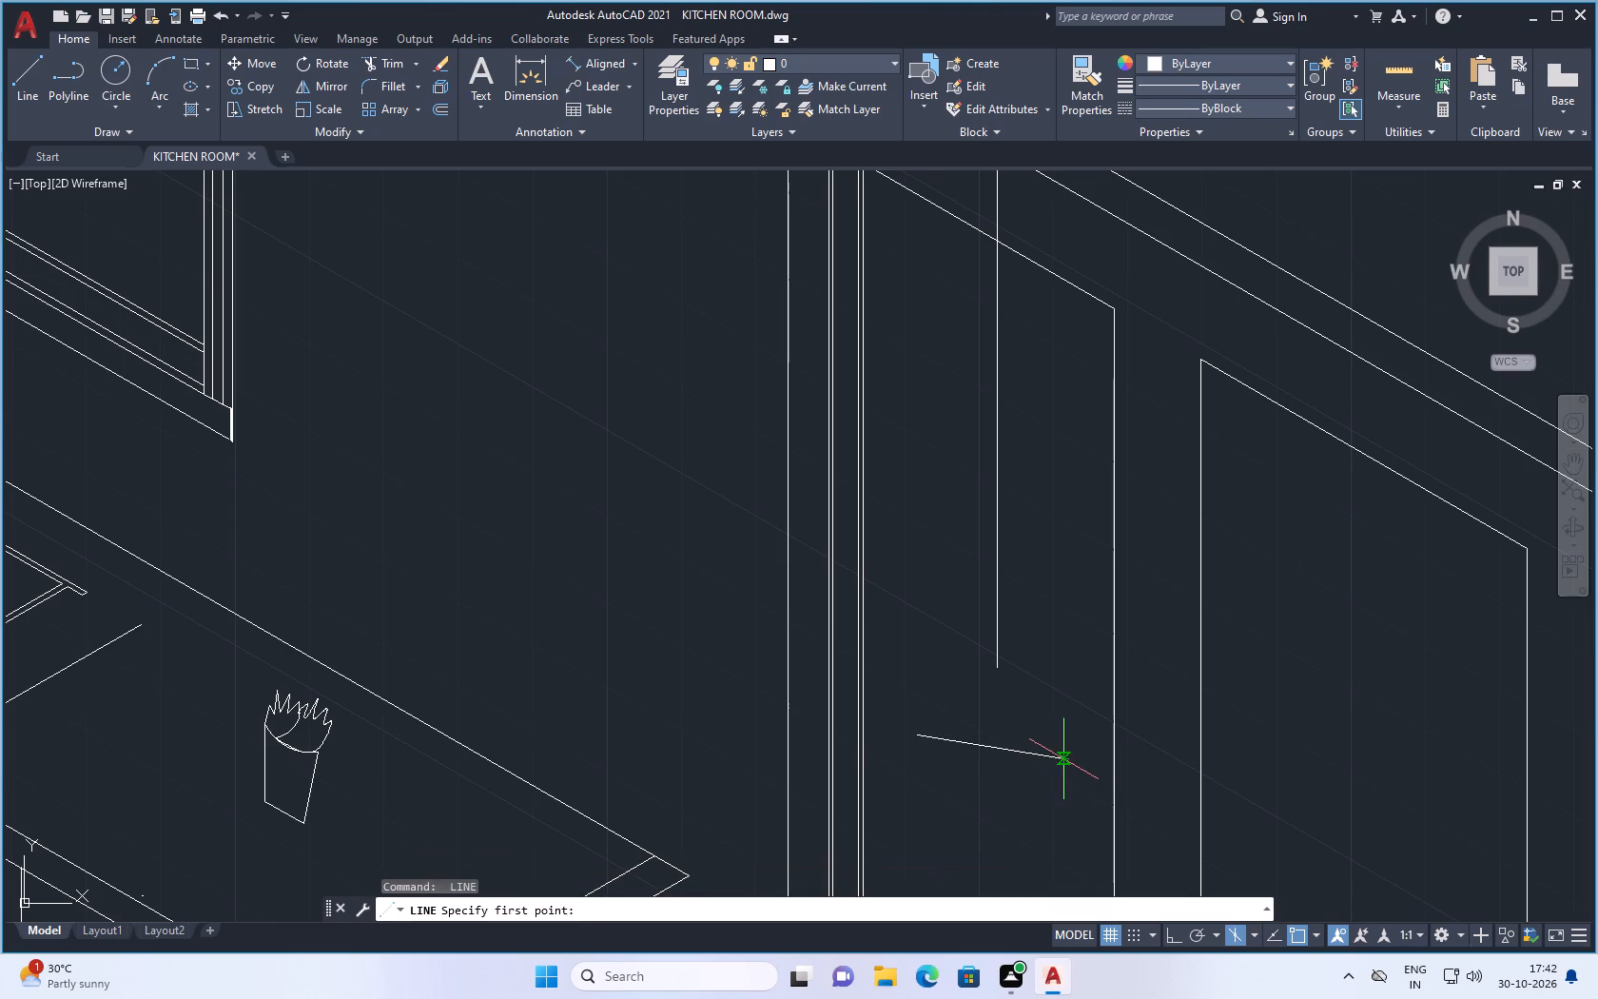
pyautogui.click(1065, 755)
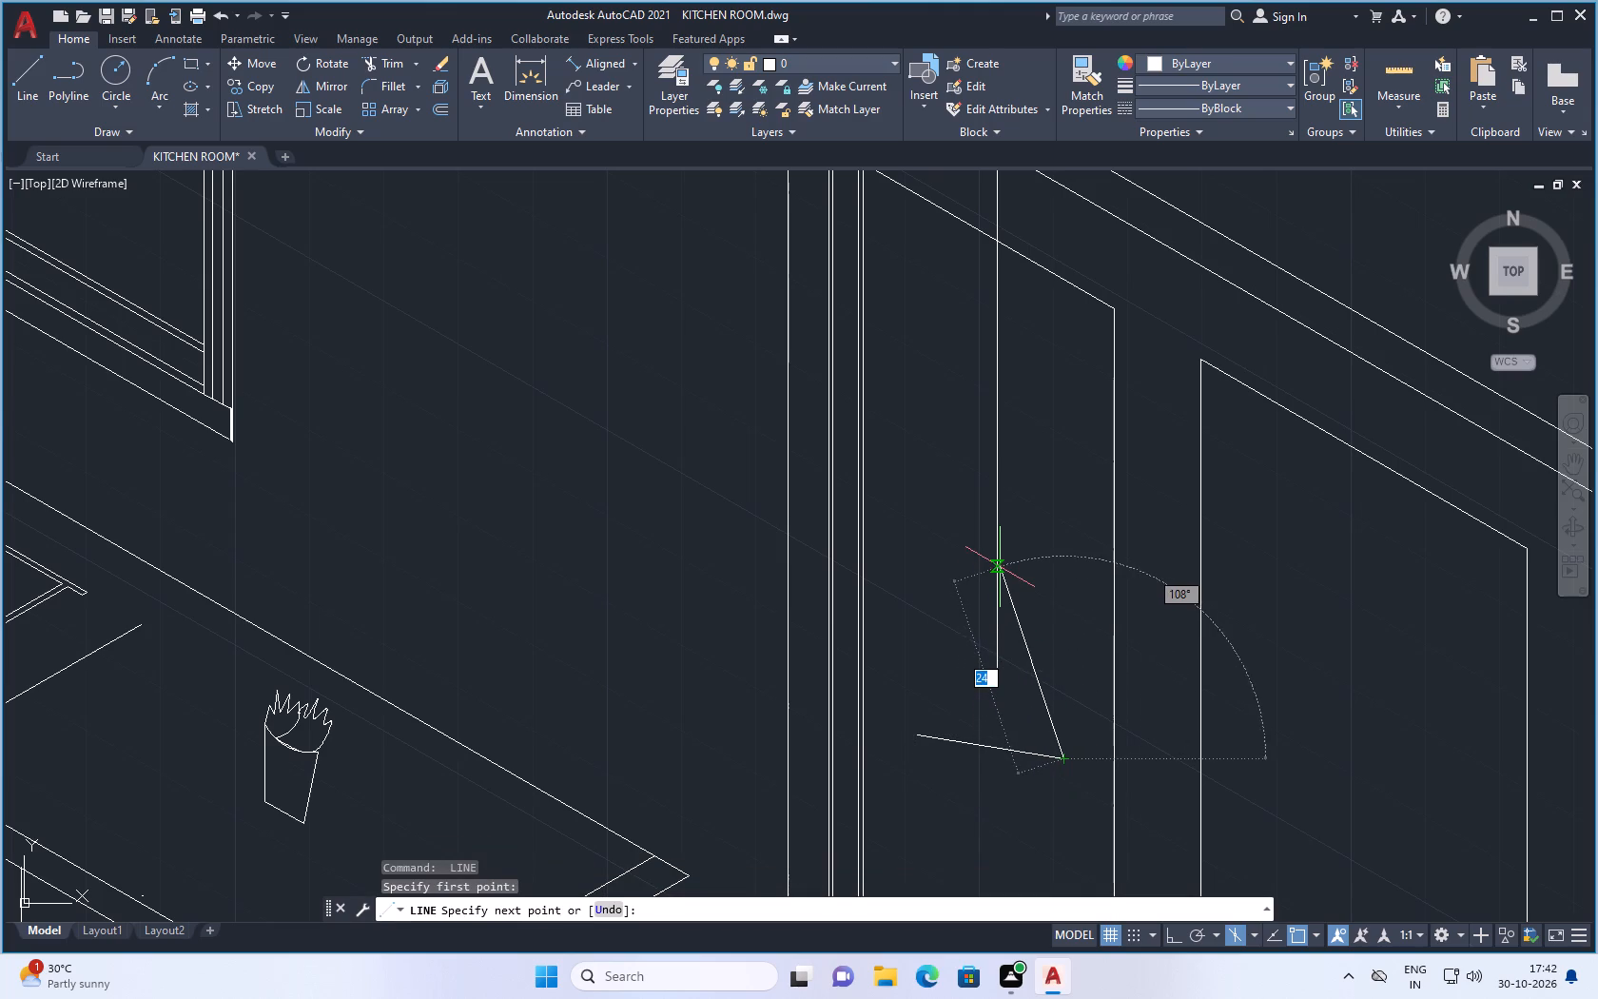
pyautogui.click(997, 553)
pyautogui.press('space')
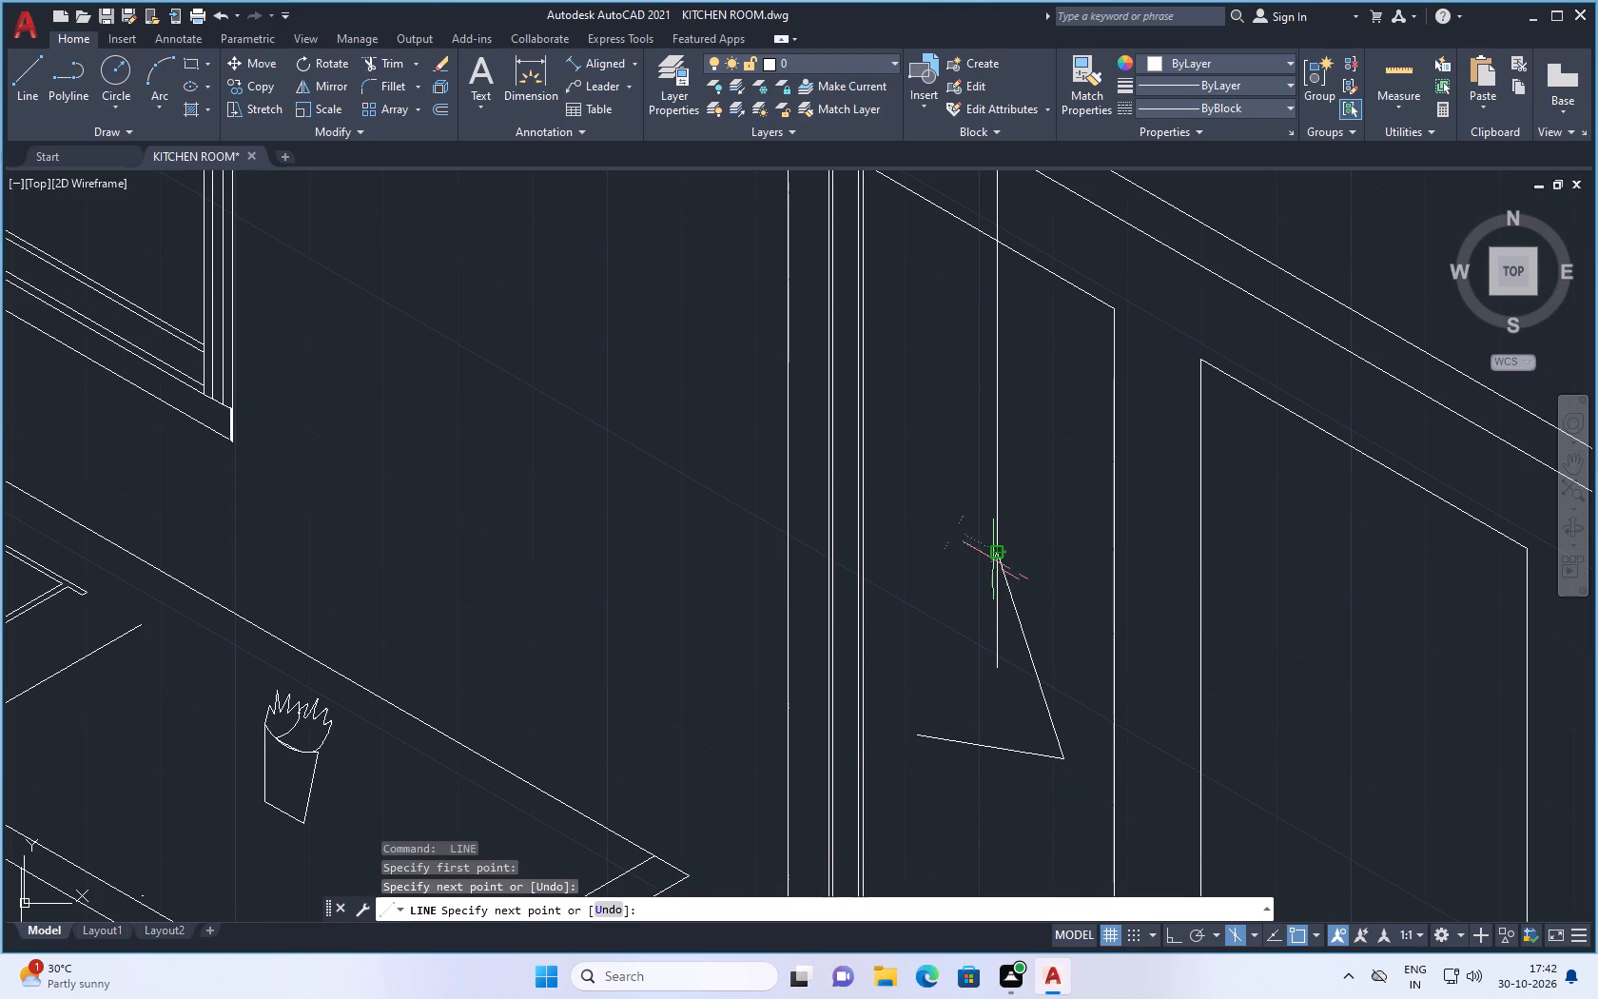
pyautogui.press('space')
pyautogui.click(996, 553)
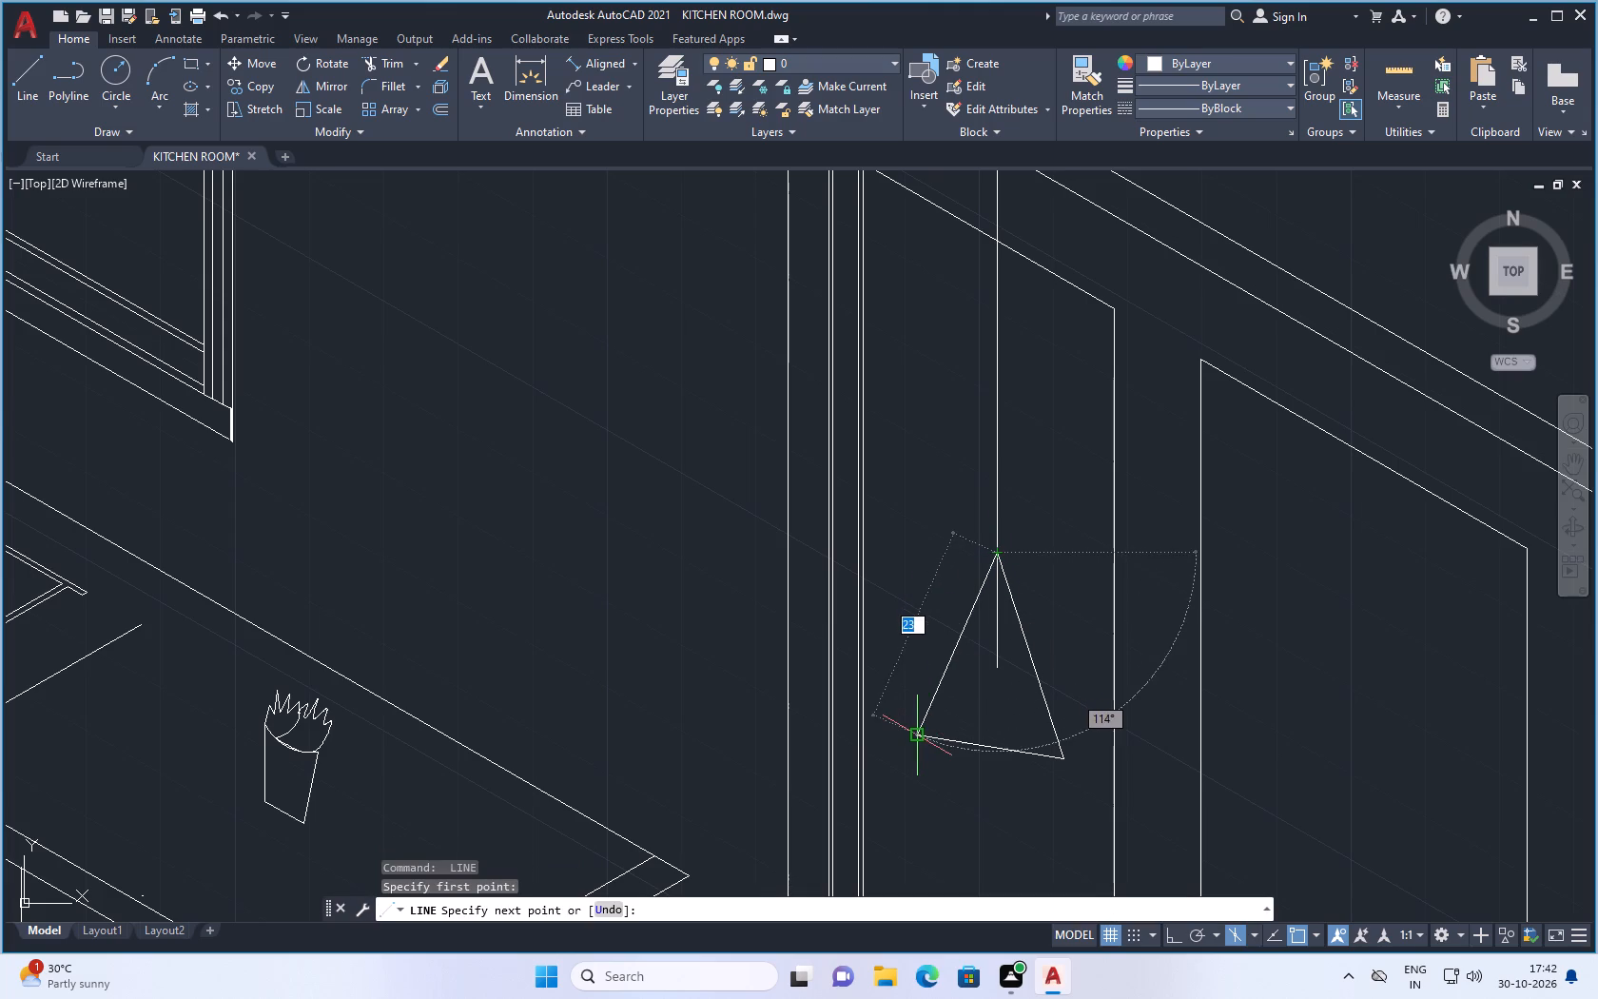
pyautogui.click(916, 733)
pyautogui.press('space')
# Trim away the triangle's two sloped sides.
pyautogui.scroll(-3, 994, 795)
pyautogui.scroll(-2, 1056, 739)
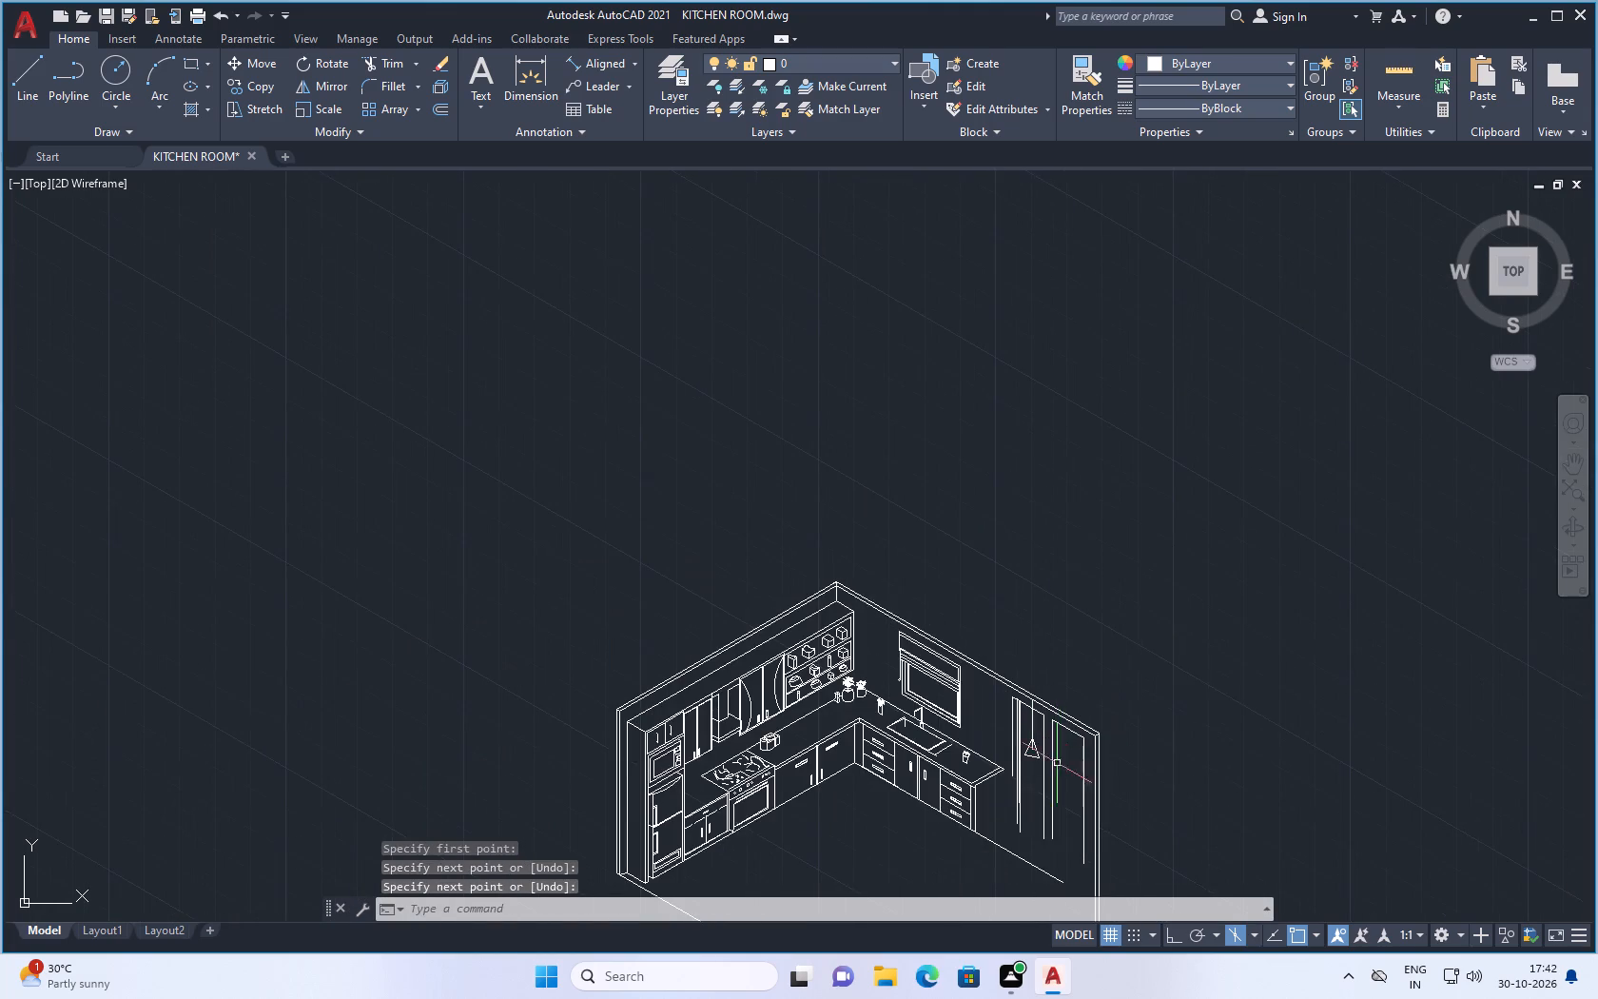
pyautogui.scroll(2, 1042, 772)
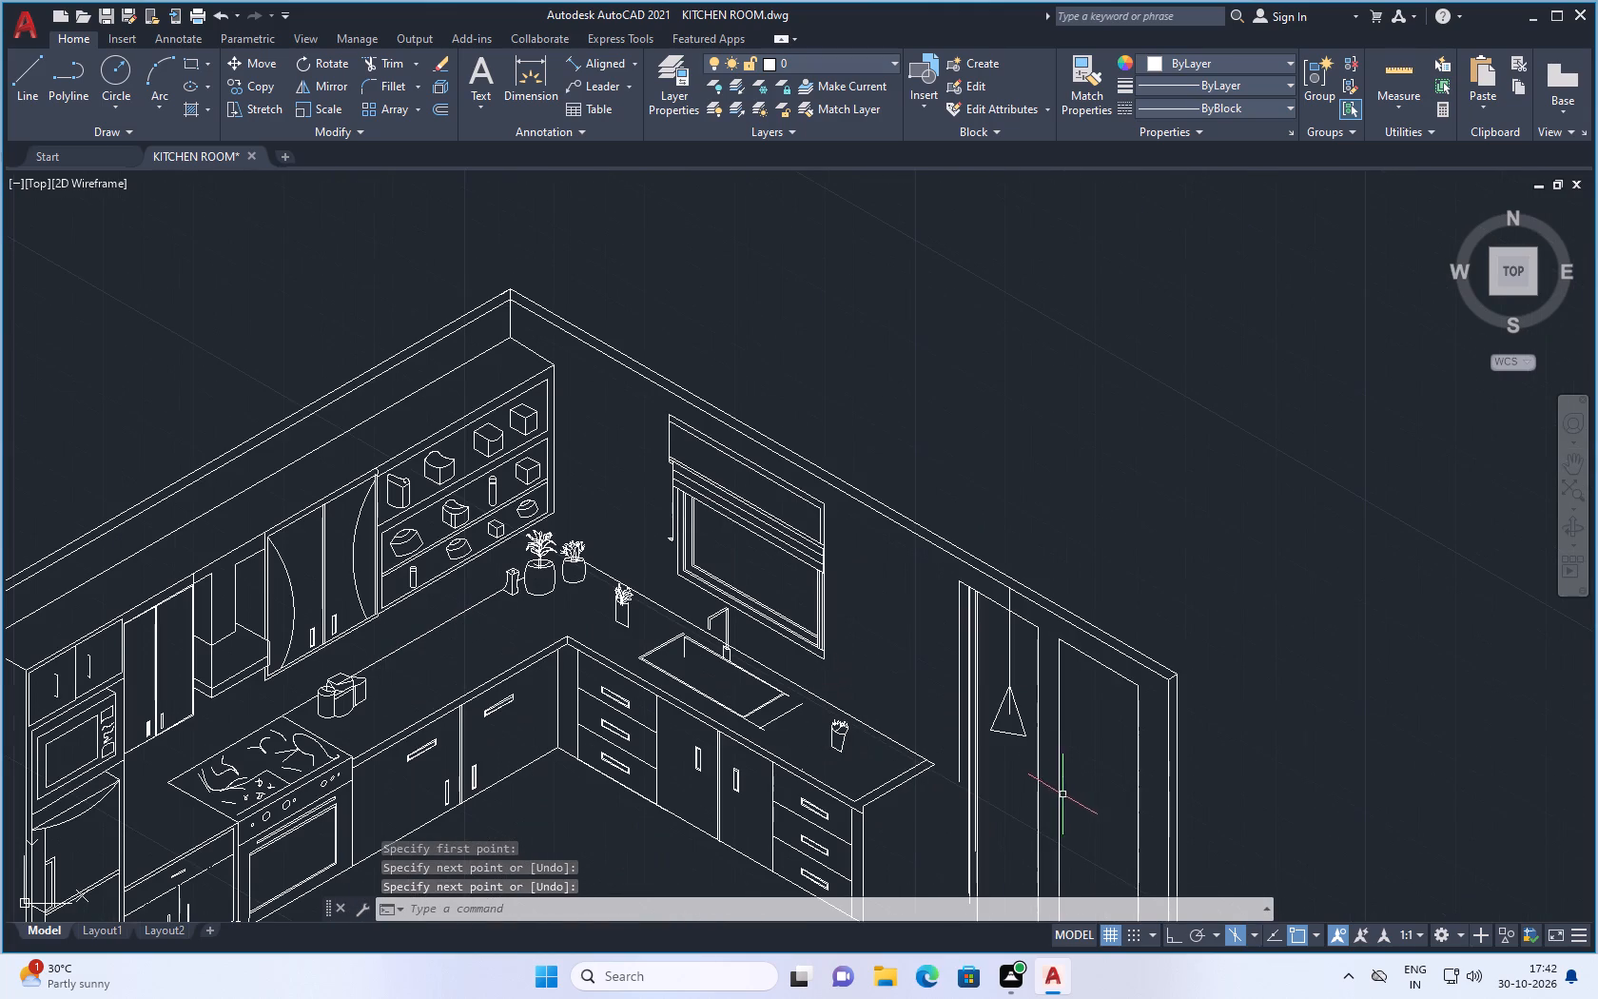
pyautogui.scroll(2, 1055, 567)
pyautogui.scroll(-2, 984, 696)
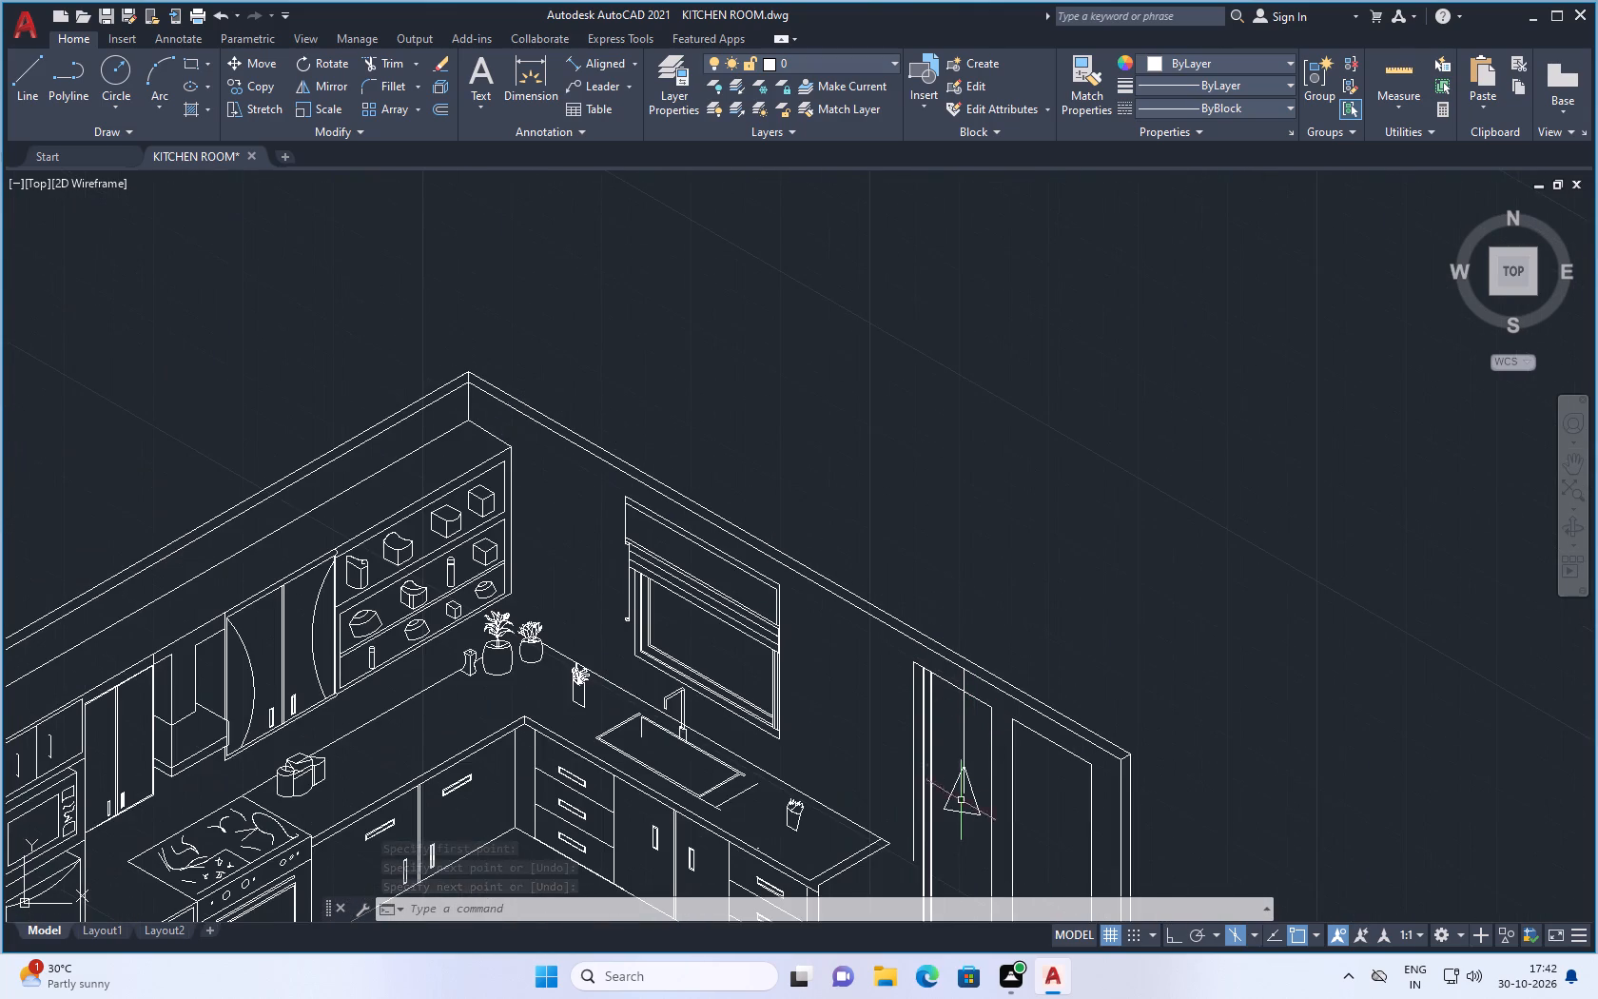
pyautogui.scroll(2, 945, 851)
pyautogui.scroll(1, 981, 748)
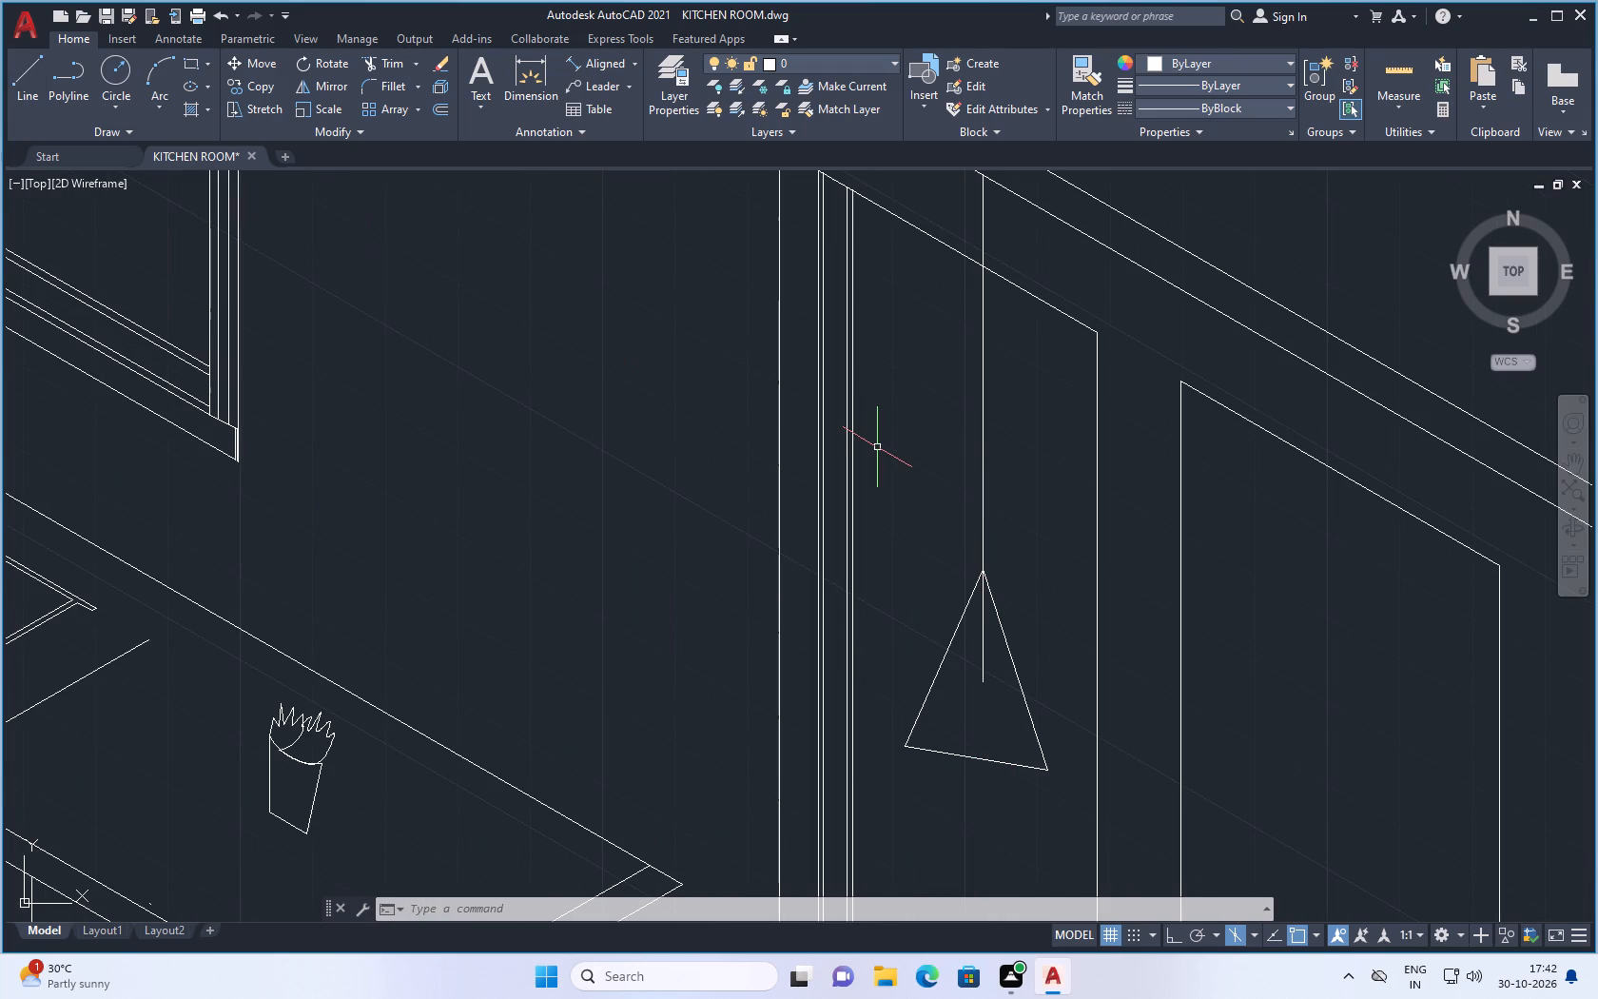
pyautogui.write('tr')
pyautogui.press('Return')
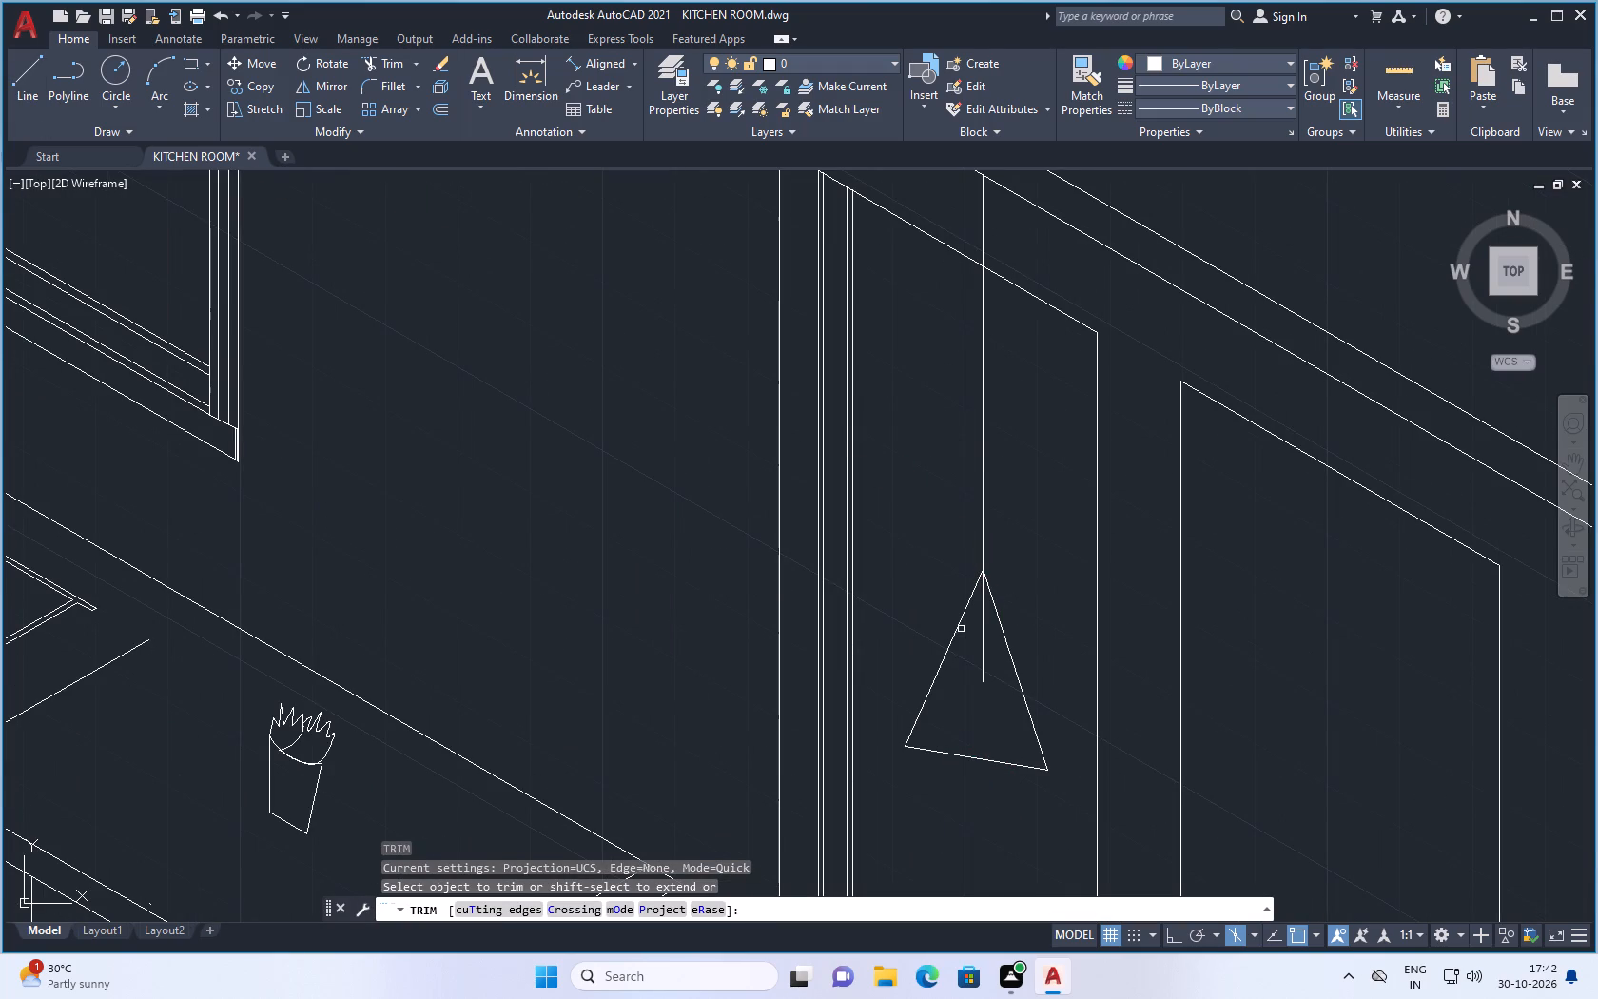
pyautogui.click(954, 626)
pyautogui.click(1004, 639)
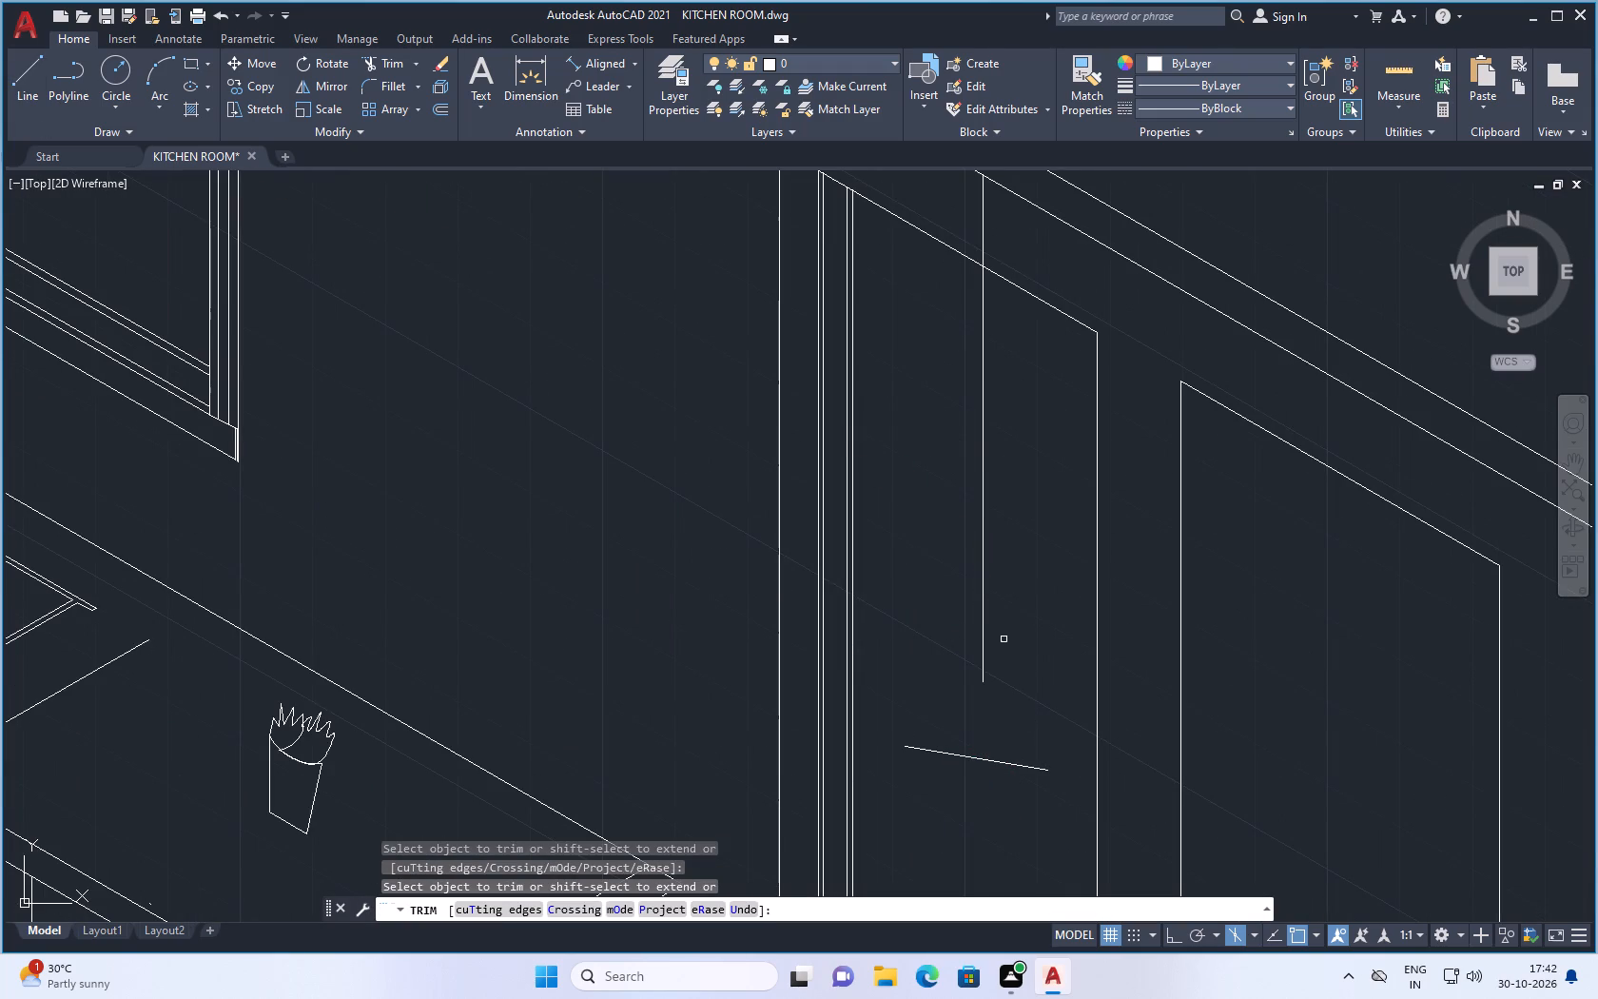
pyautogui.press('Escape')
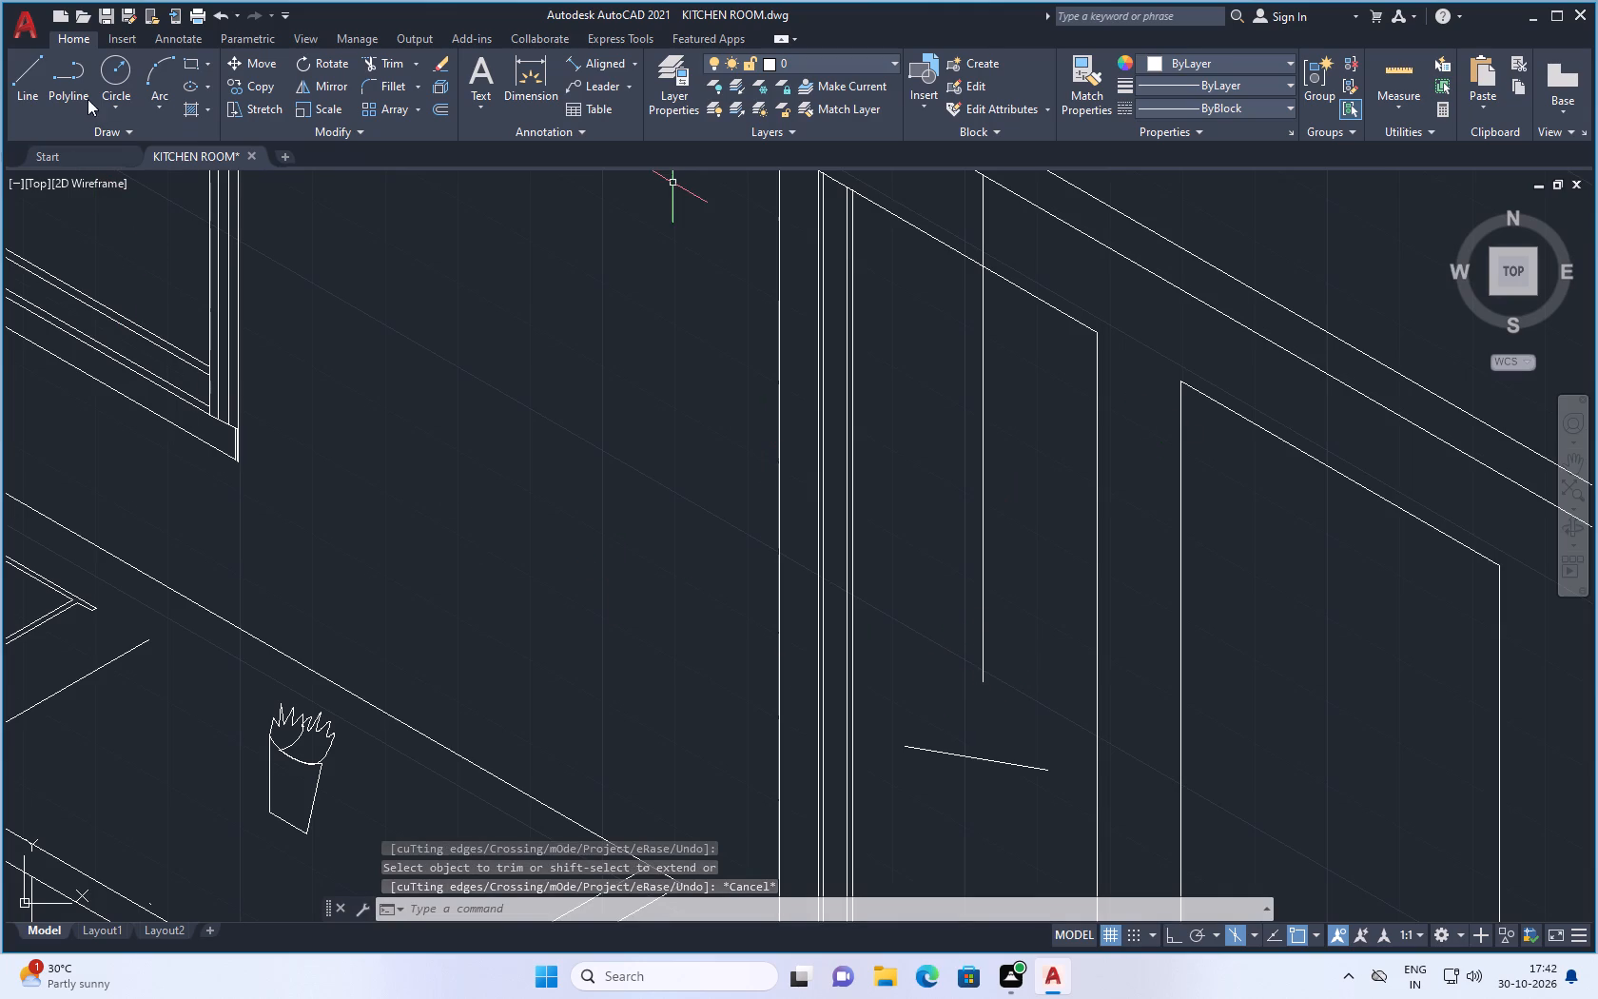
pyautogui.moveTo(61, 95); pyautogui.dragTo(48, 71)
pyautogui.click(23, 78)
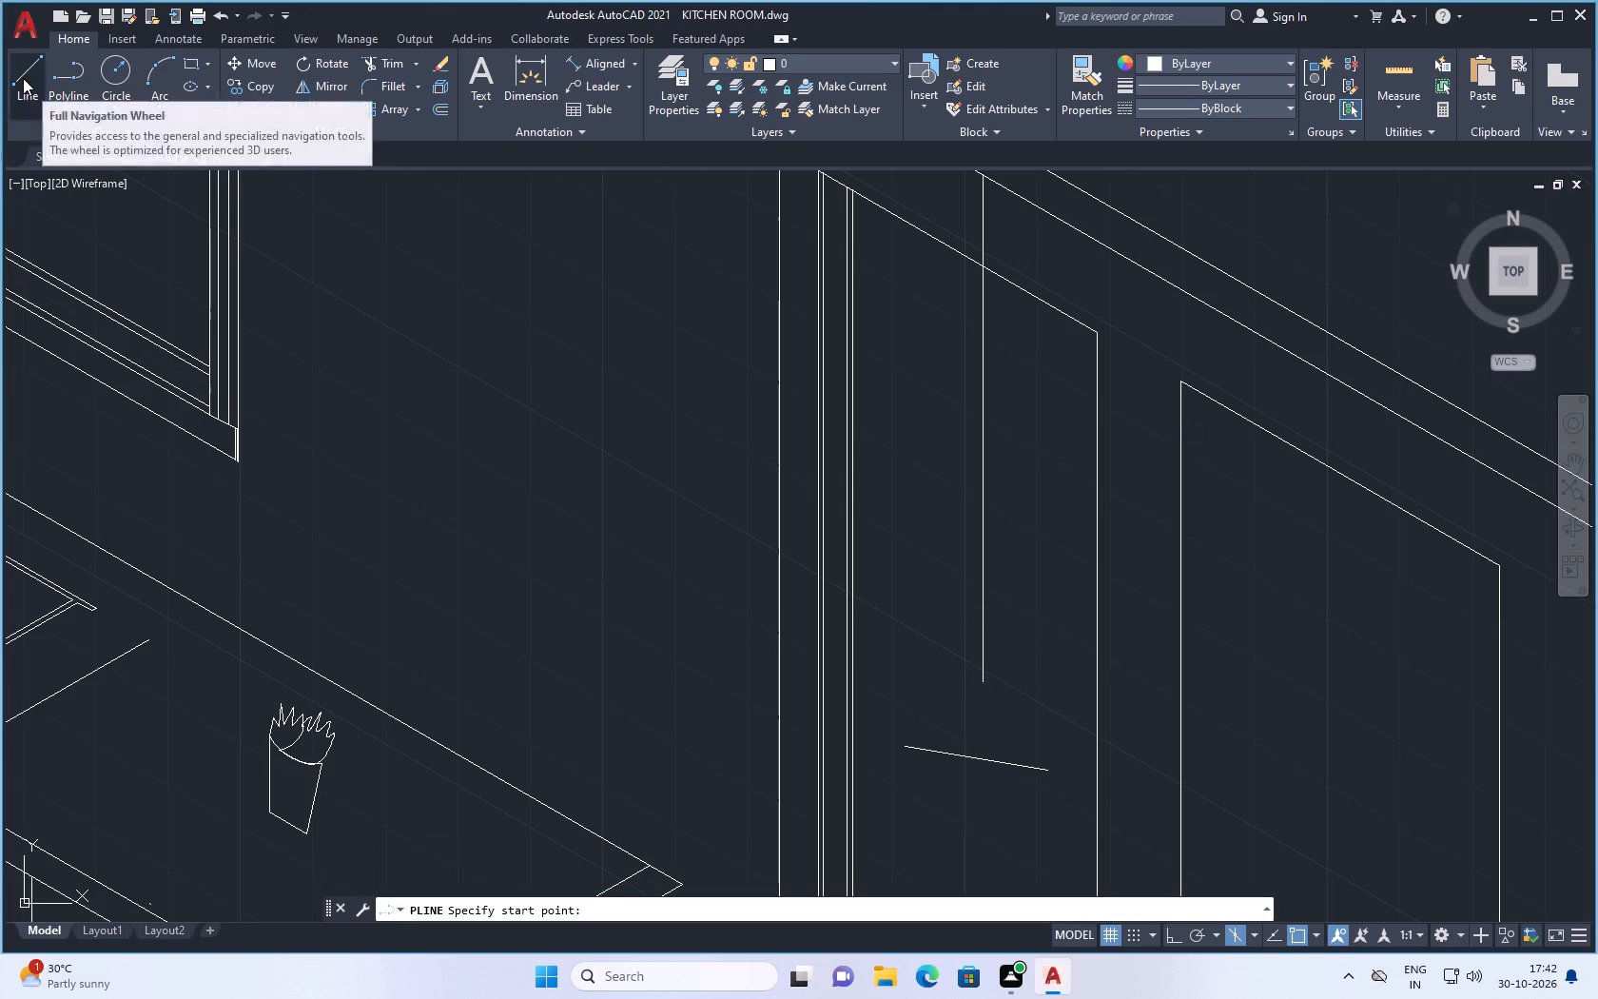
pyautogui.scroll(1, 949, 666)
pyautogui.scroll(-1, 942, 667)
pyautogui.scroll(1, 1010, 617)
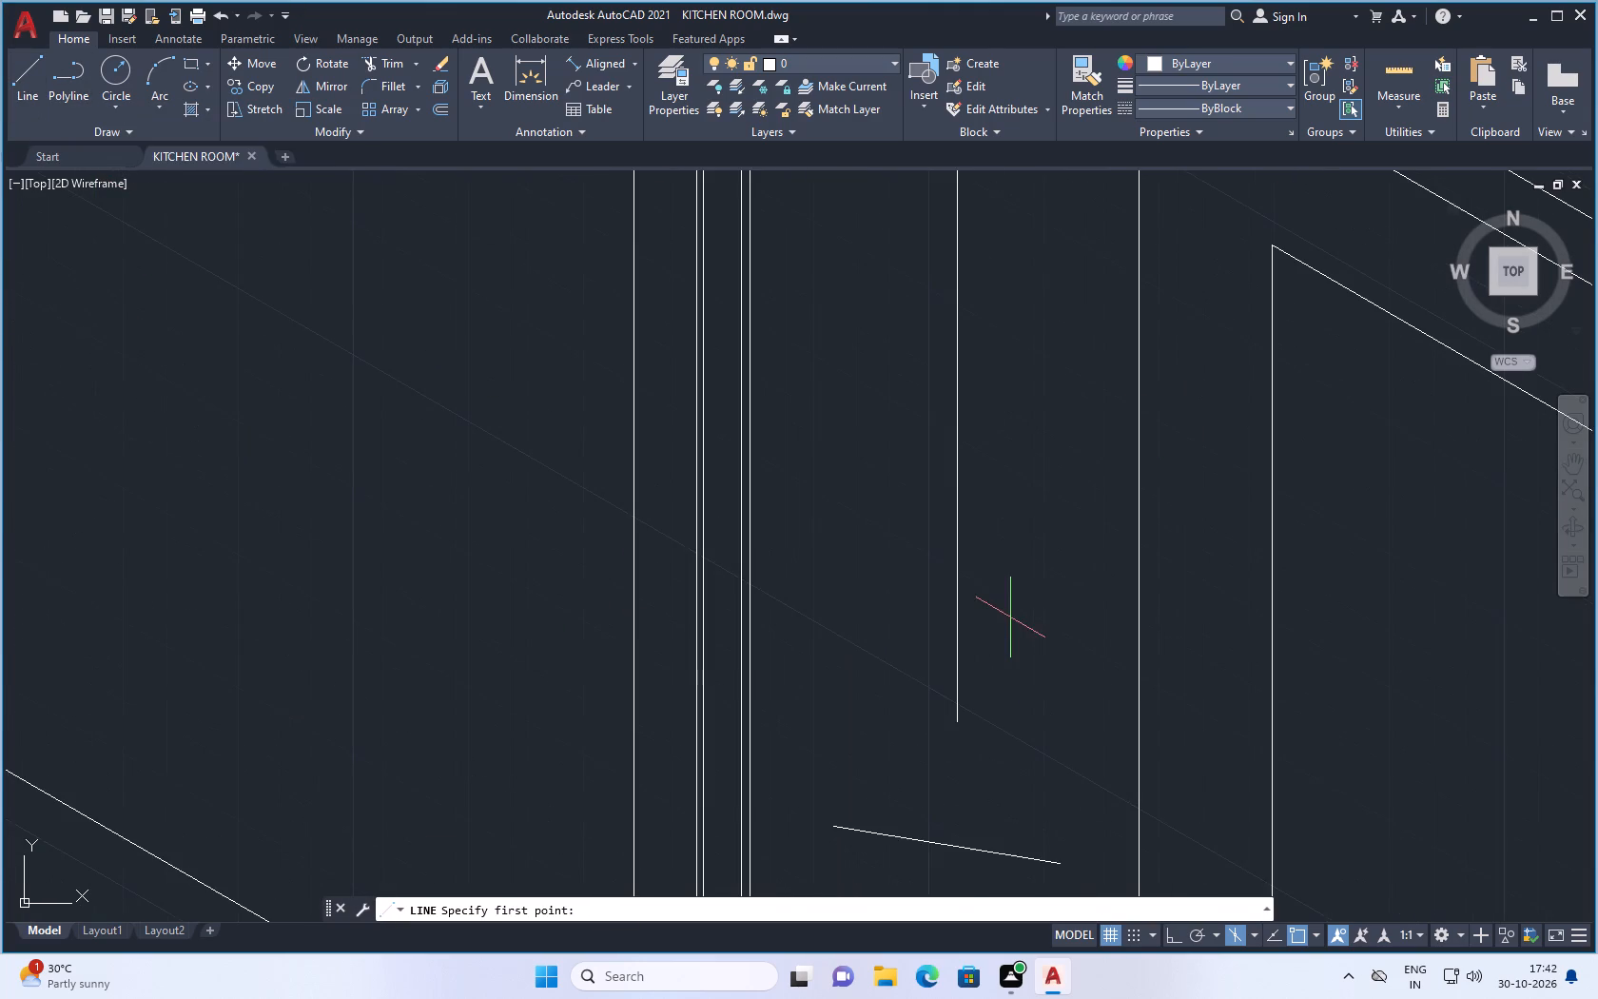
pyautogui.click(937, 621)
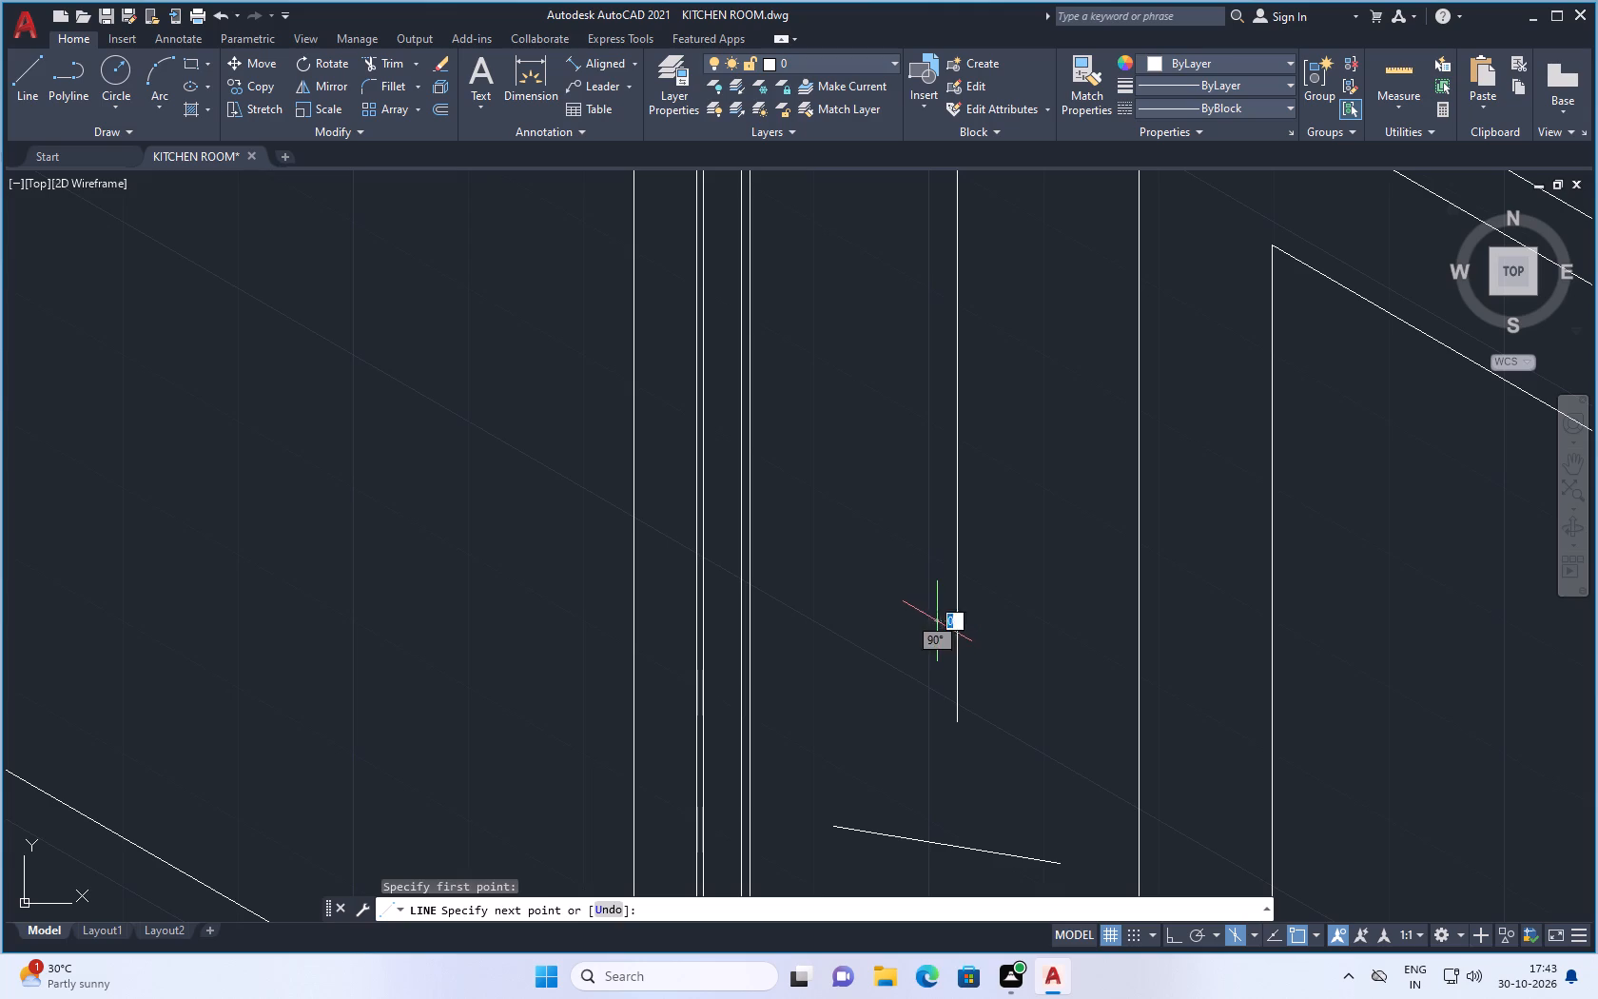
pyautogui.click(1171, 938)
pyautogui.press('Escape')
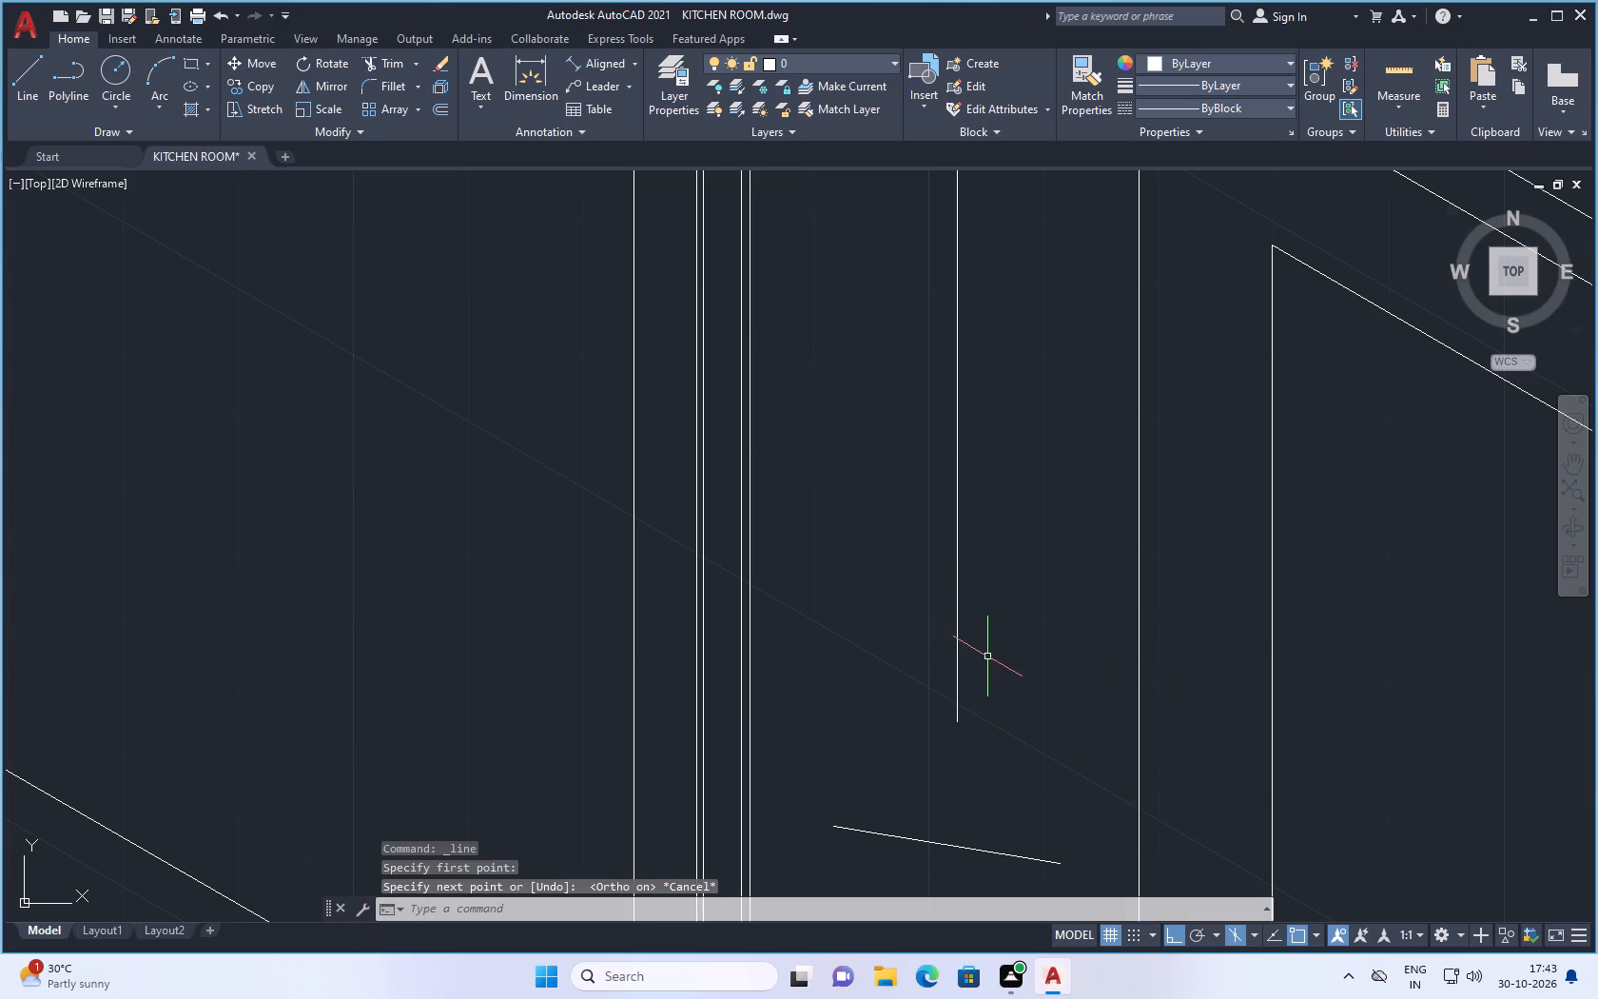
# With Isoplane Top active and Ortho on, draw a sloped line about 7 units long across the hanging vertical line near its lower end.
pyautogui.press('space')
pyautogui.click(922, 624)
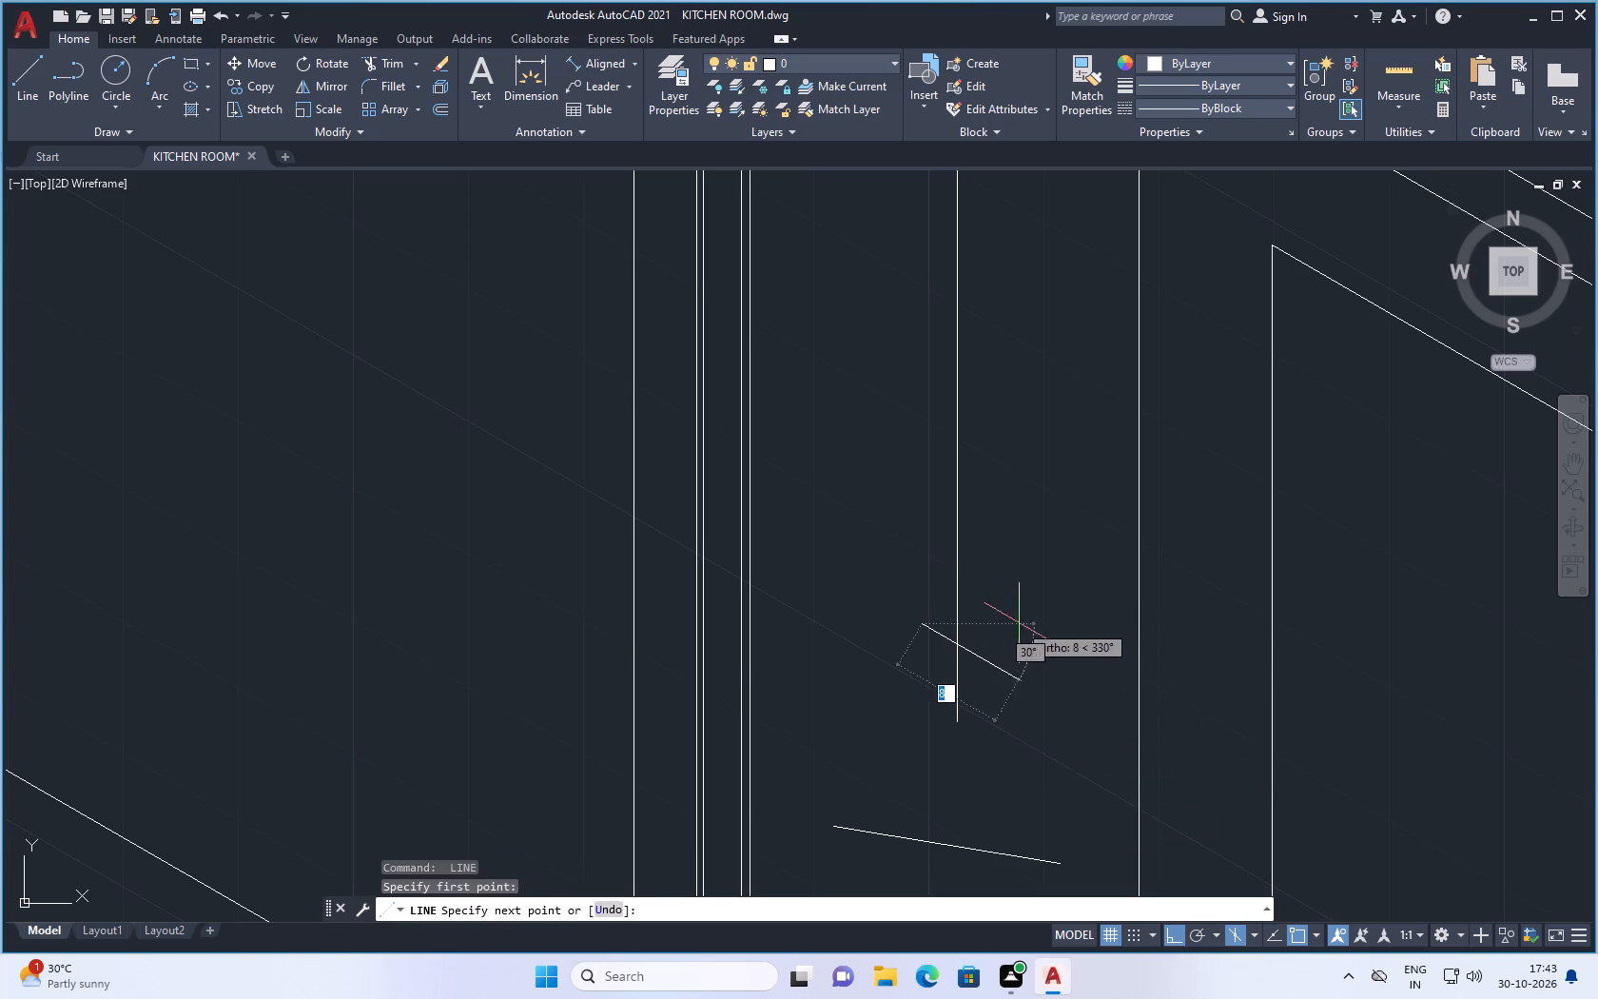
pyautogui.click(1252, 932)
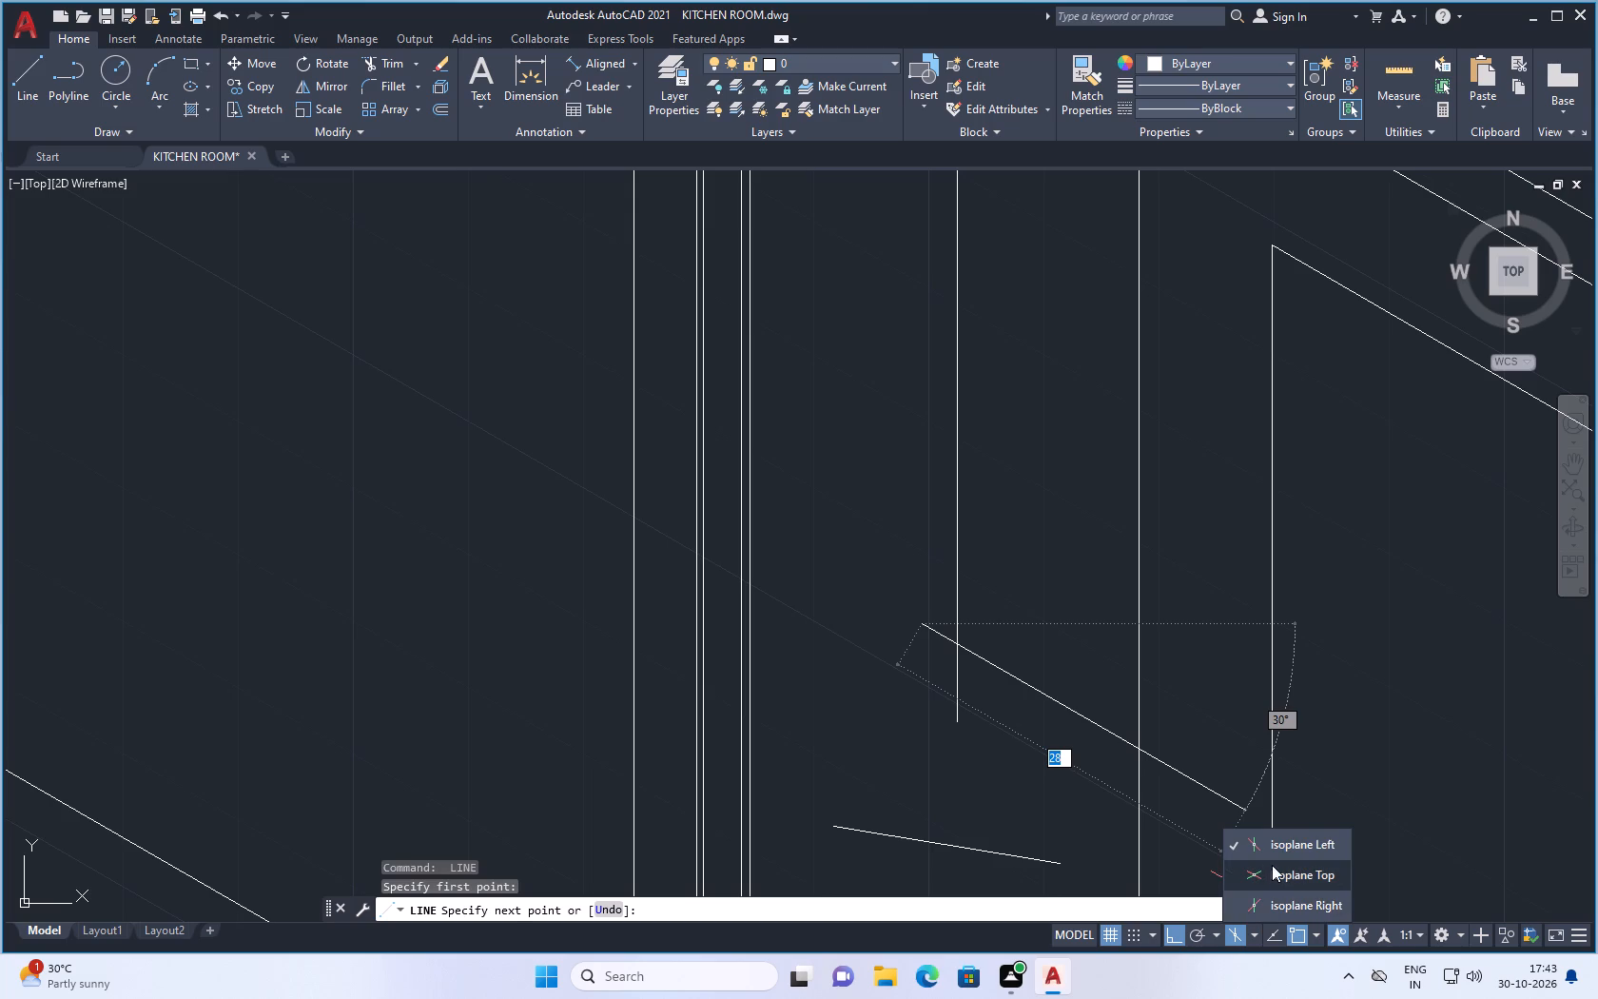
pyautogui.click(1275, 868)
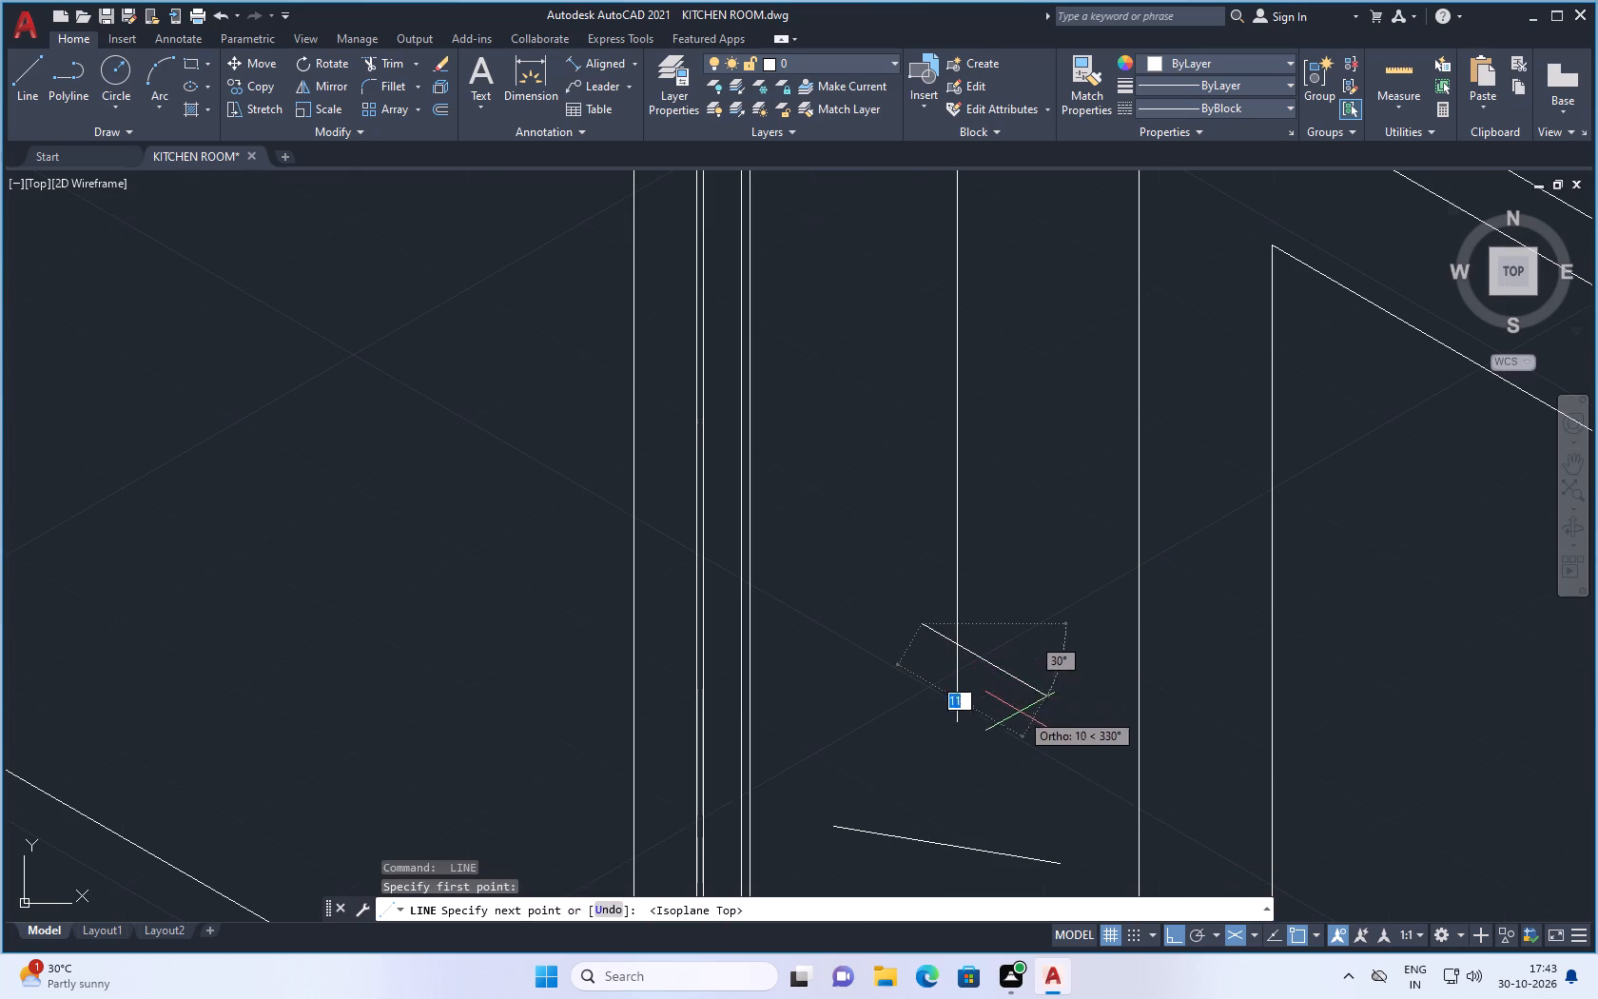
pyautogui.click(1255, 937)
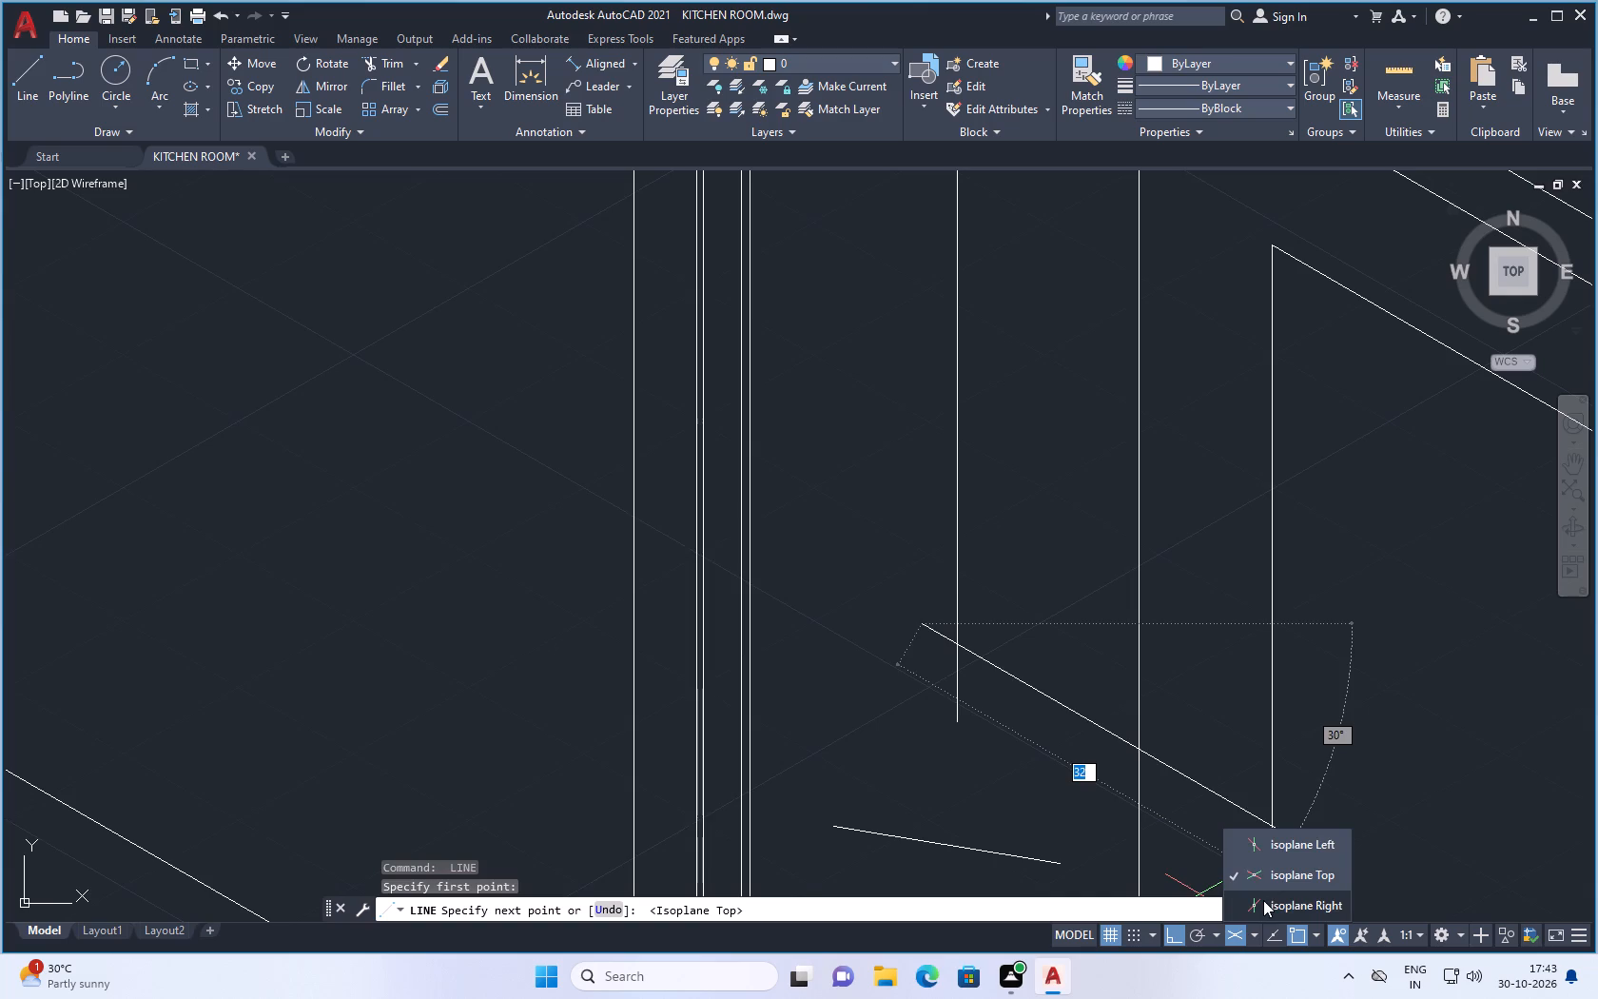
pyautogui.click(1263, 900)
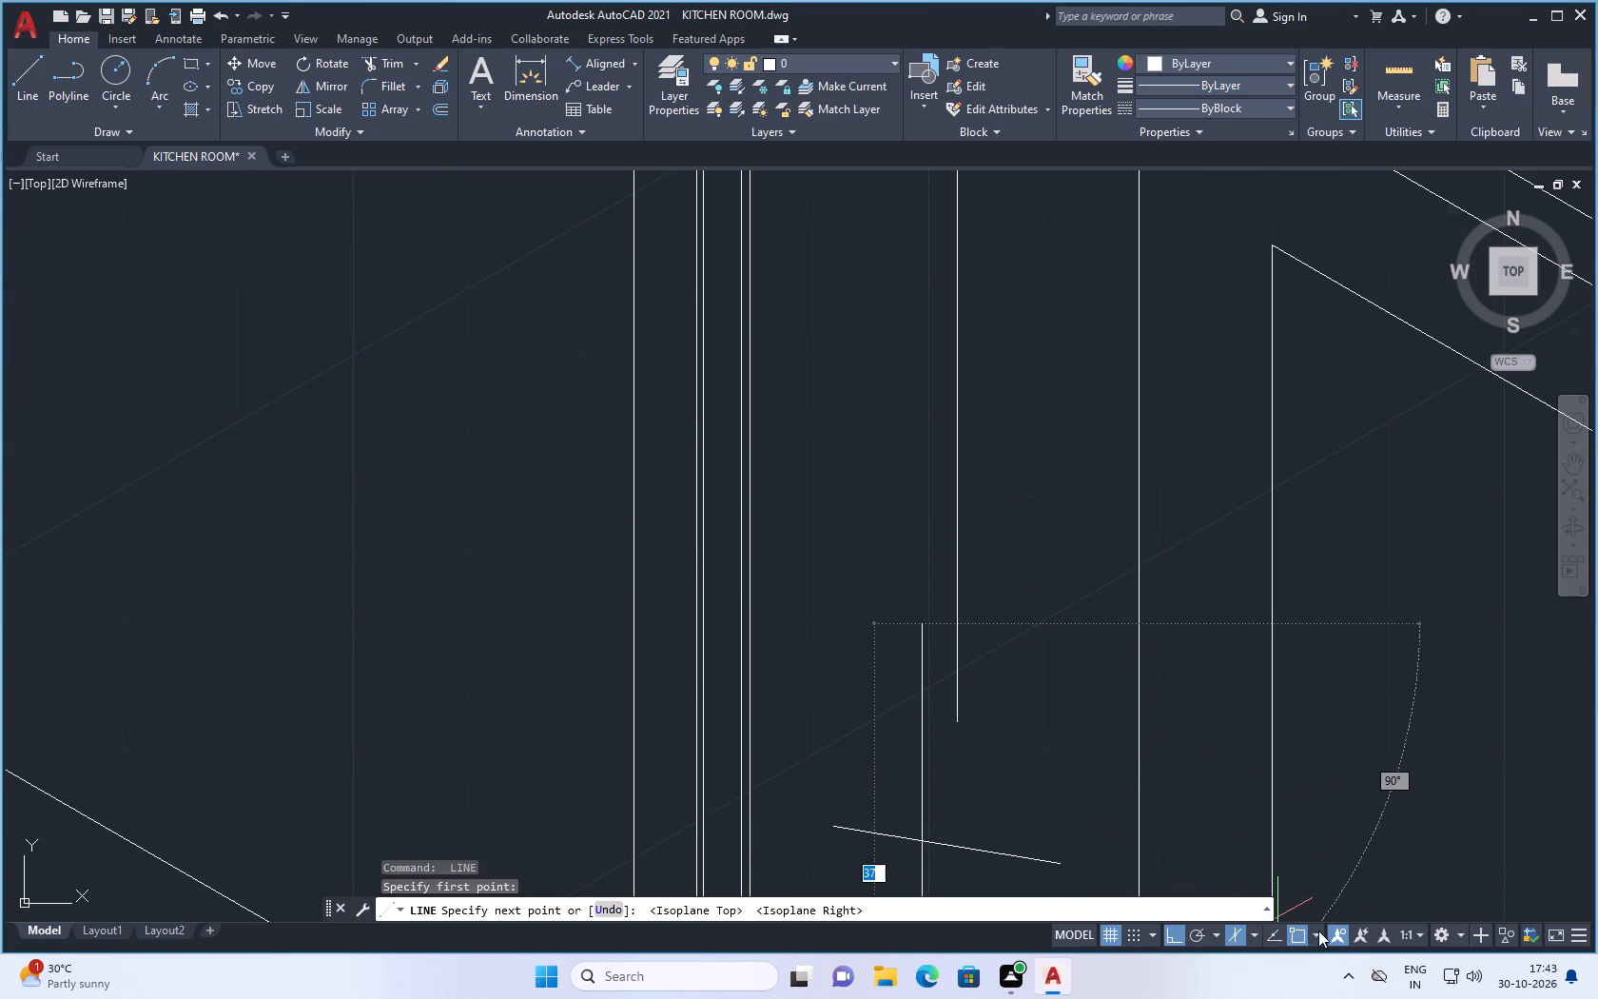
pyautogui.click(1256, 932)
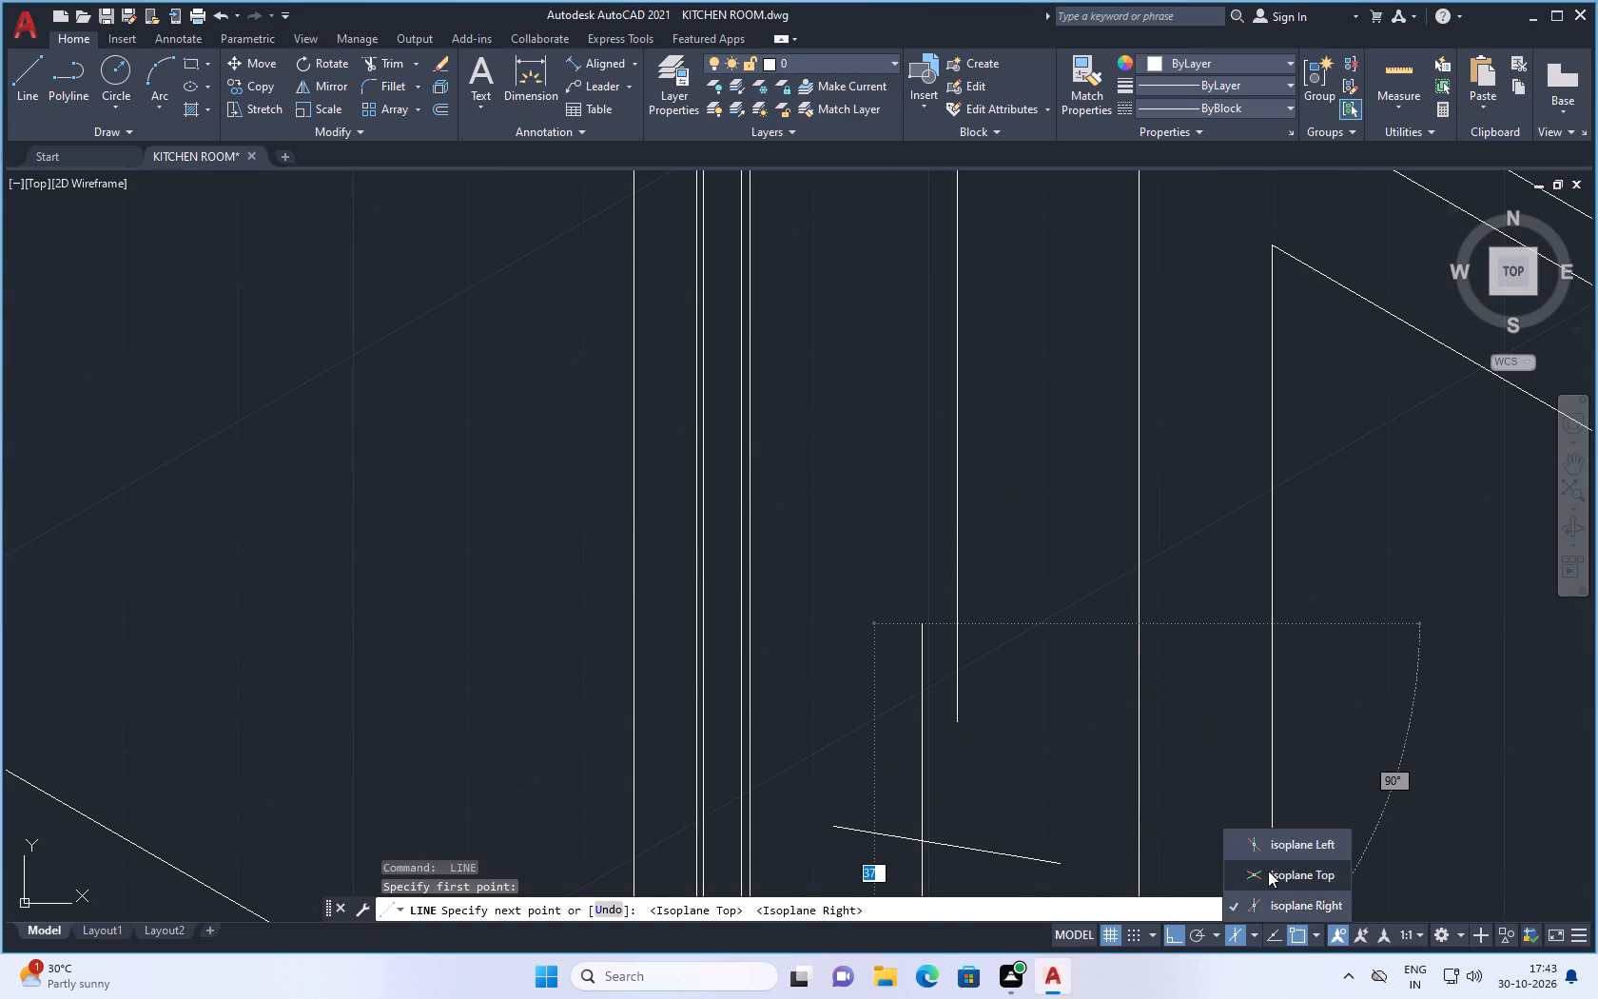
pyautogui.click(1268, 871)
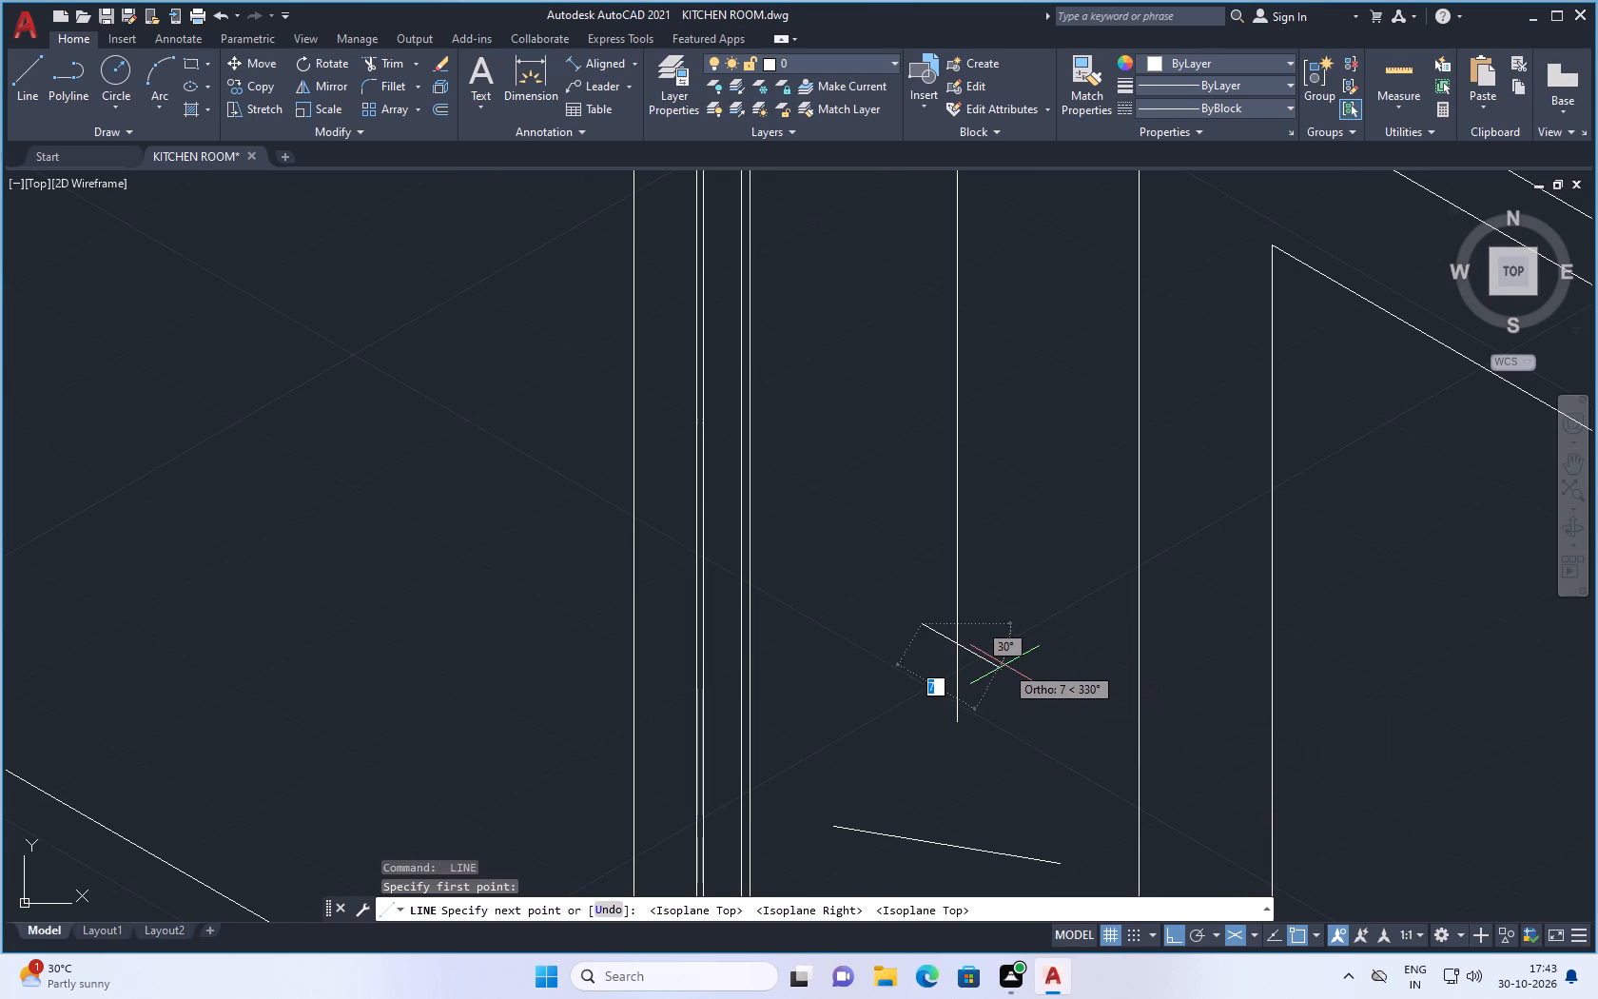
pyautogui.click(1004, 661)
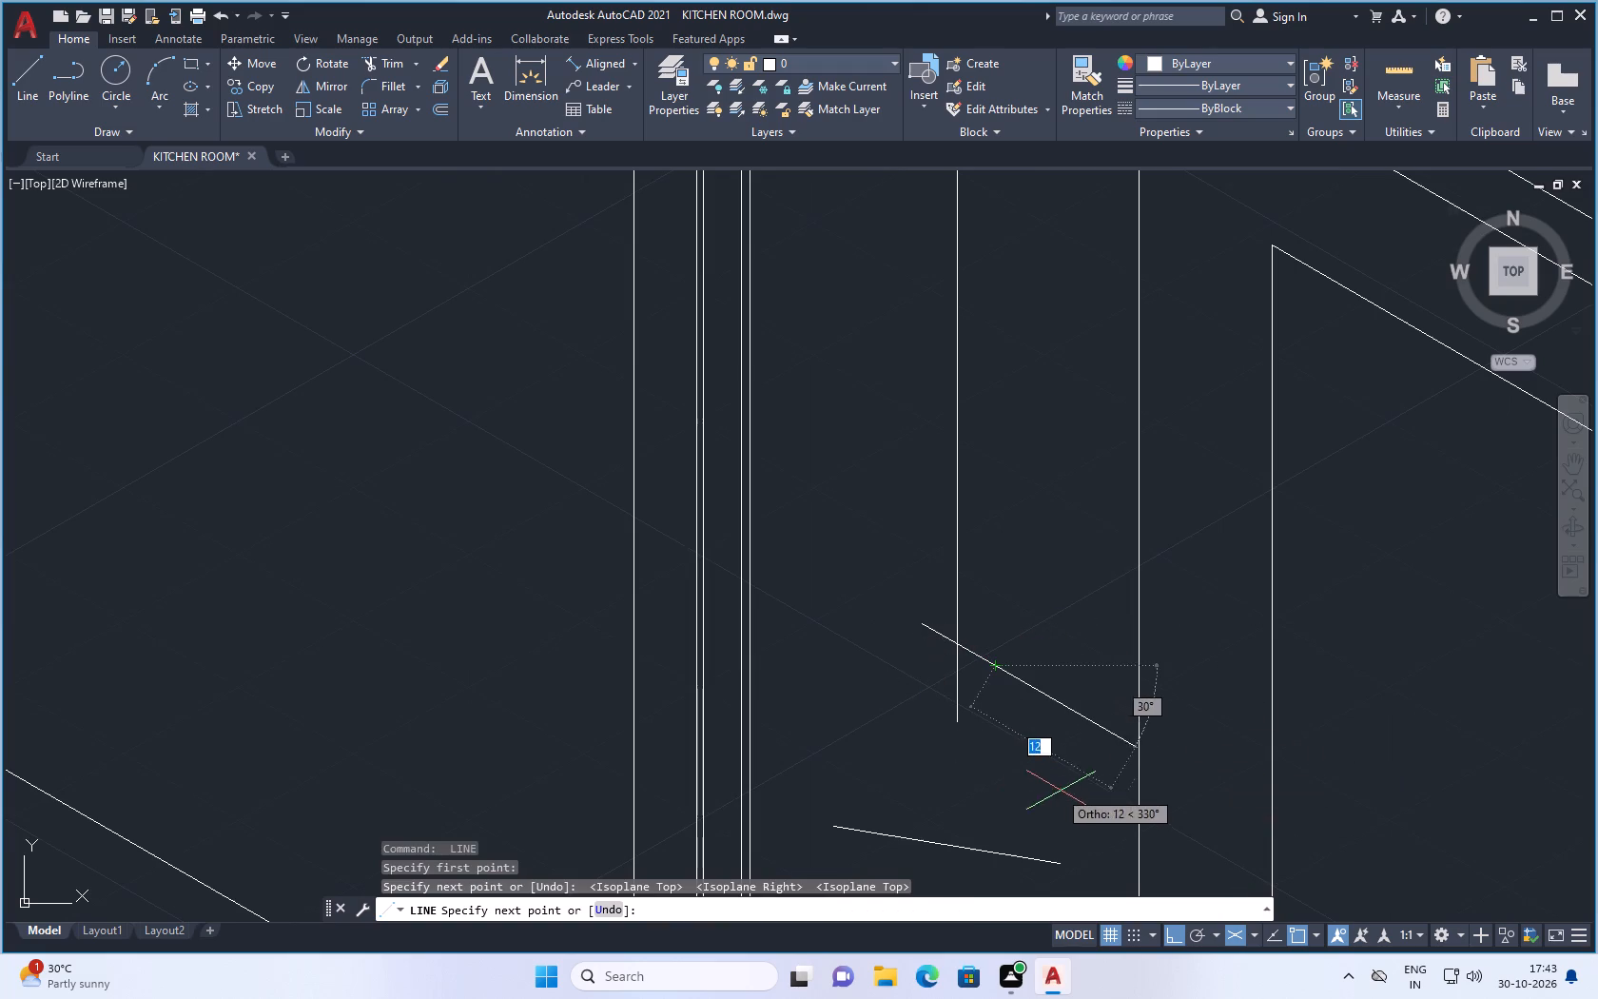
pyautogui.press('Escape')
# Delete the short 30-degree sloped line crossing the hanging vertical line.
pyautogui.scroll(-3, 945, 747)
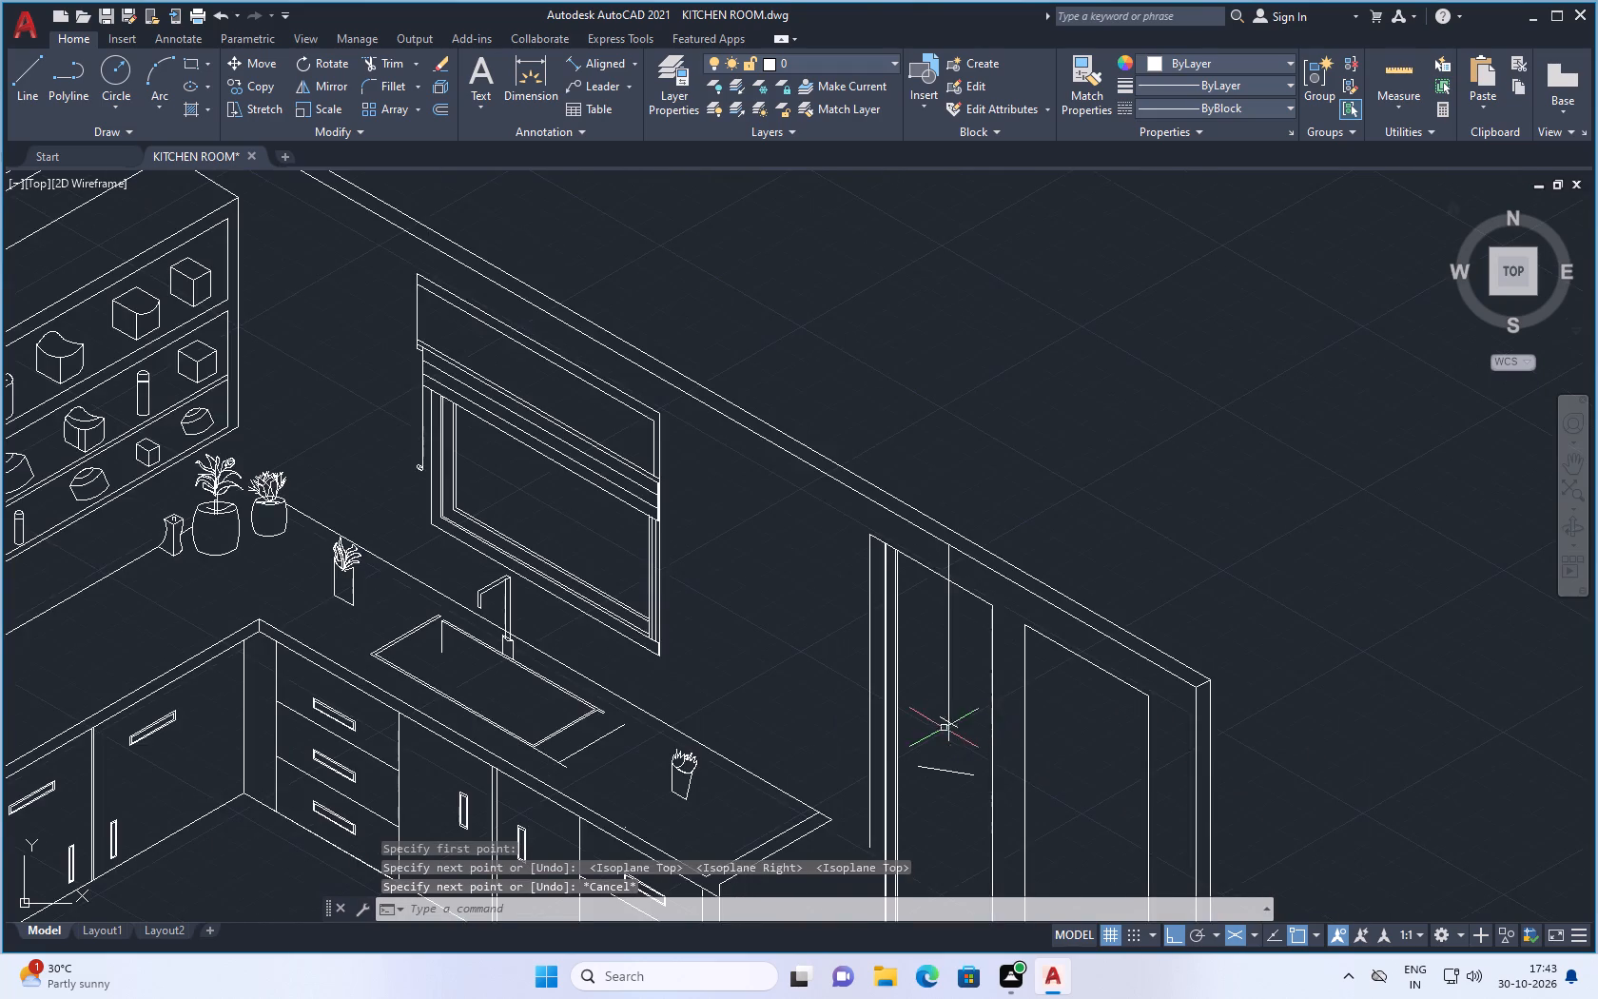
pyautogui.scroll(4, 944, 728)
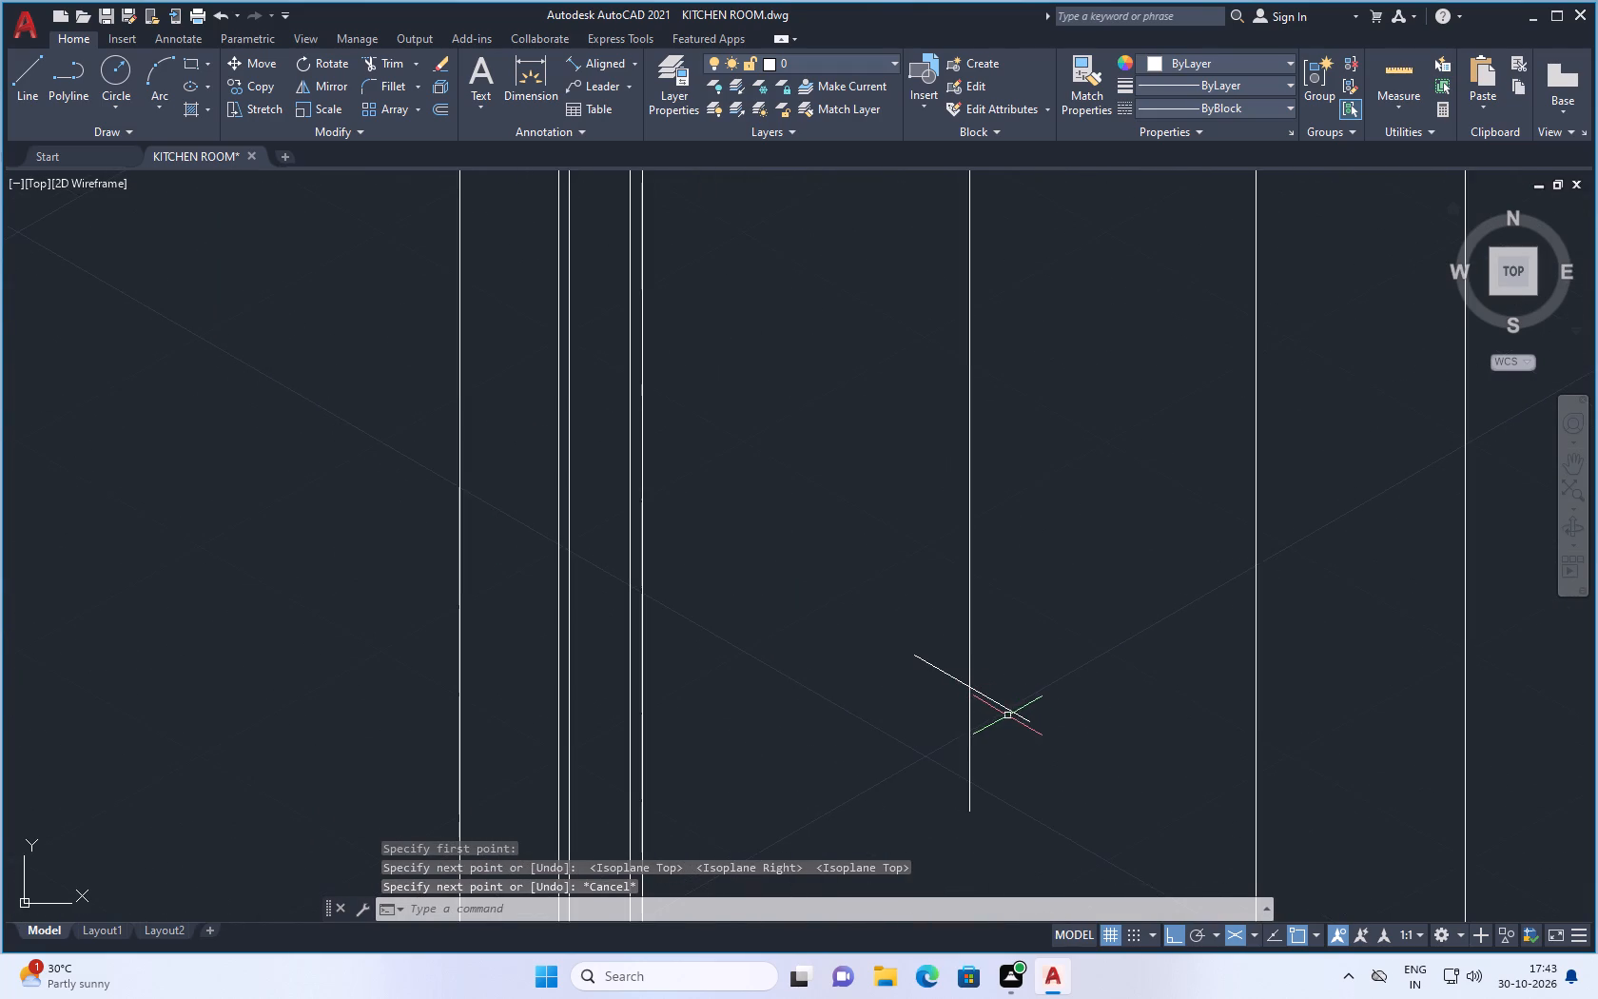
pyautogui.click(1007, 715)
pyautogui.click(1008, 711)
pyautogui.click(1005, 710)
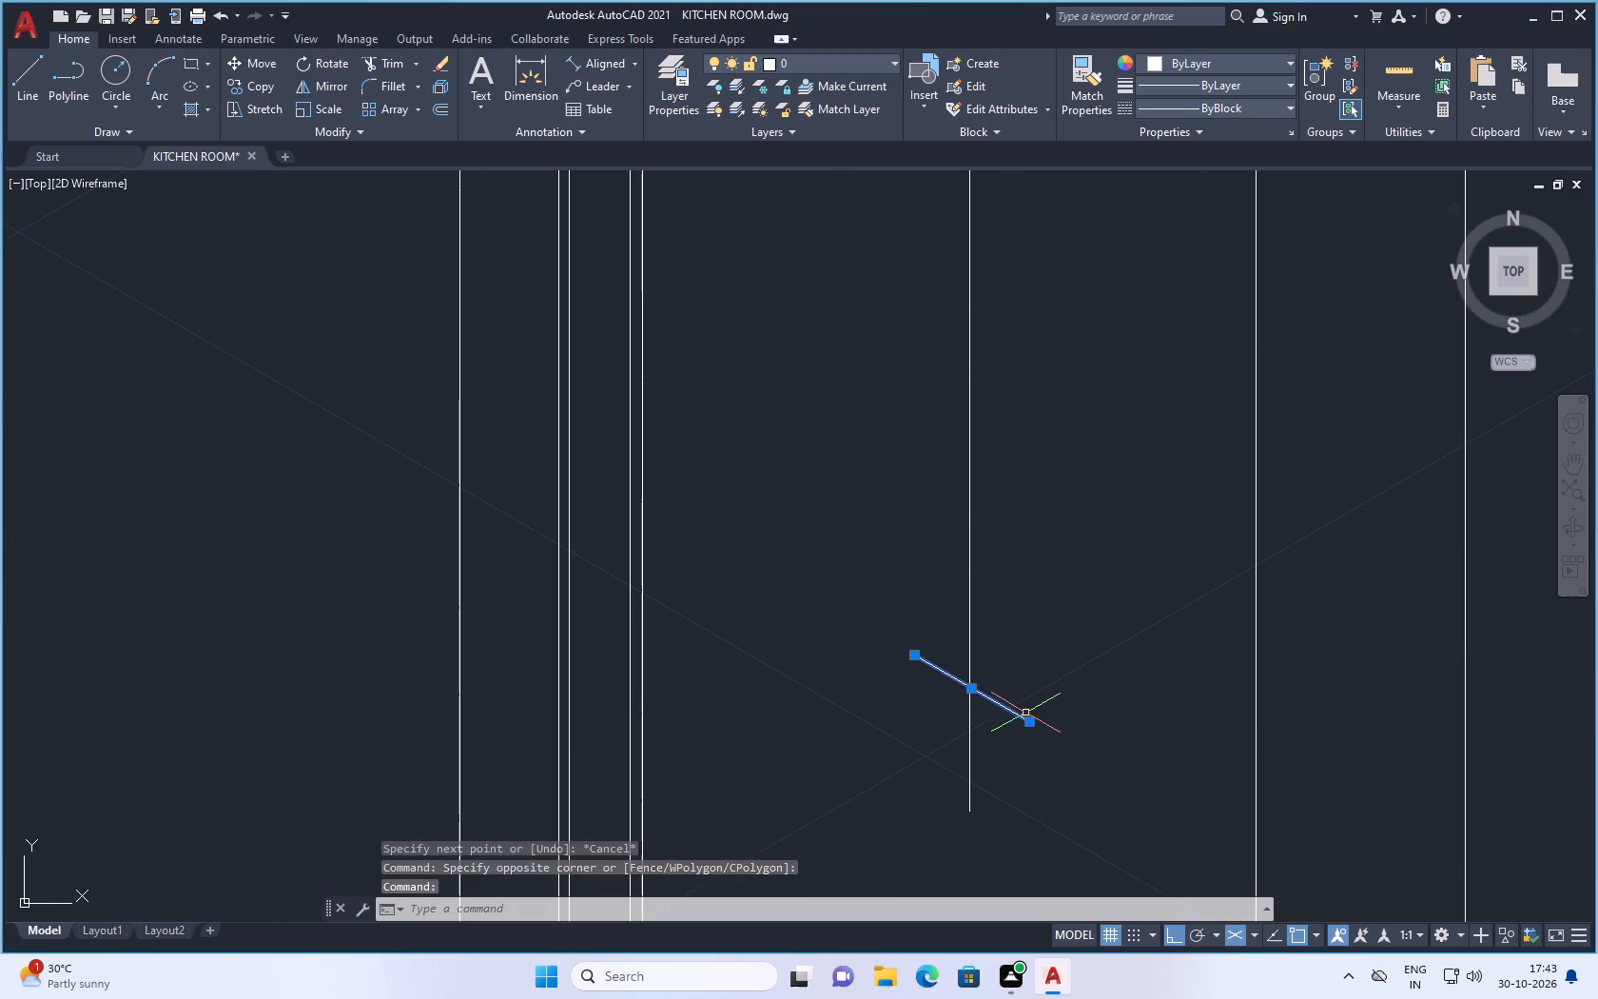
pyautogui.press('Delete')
# With Ortho off, draw a short, nearly horizontal line across the hanging vertical line above its lower end.
pyautogui.click(1173, 931)
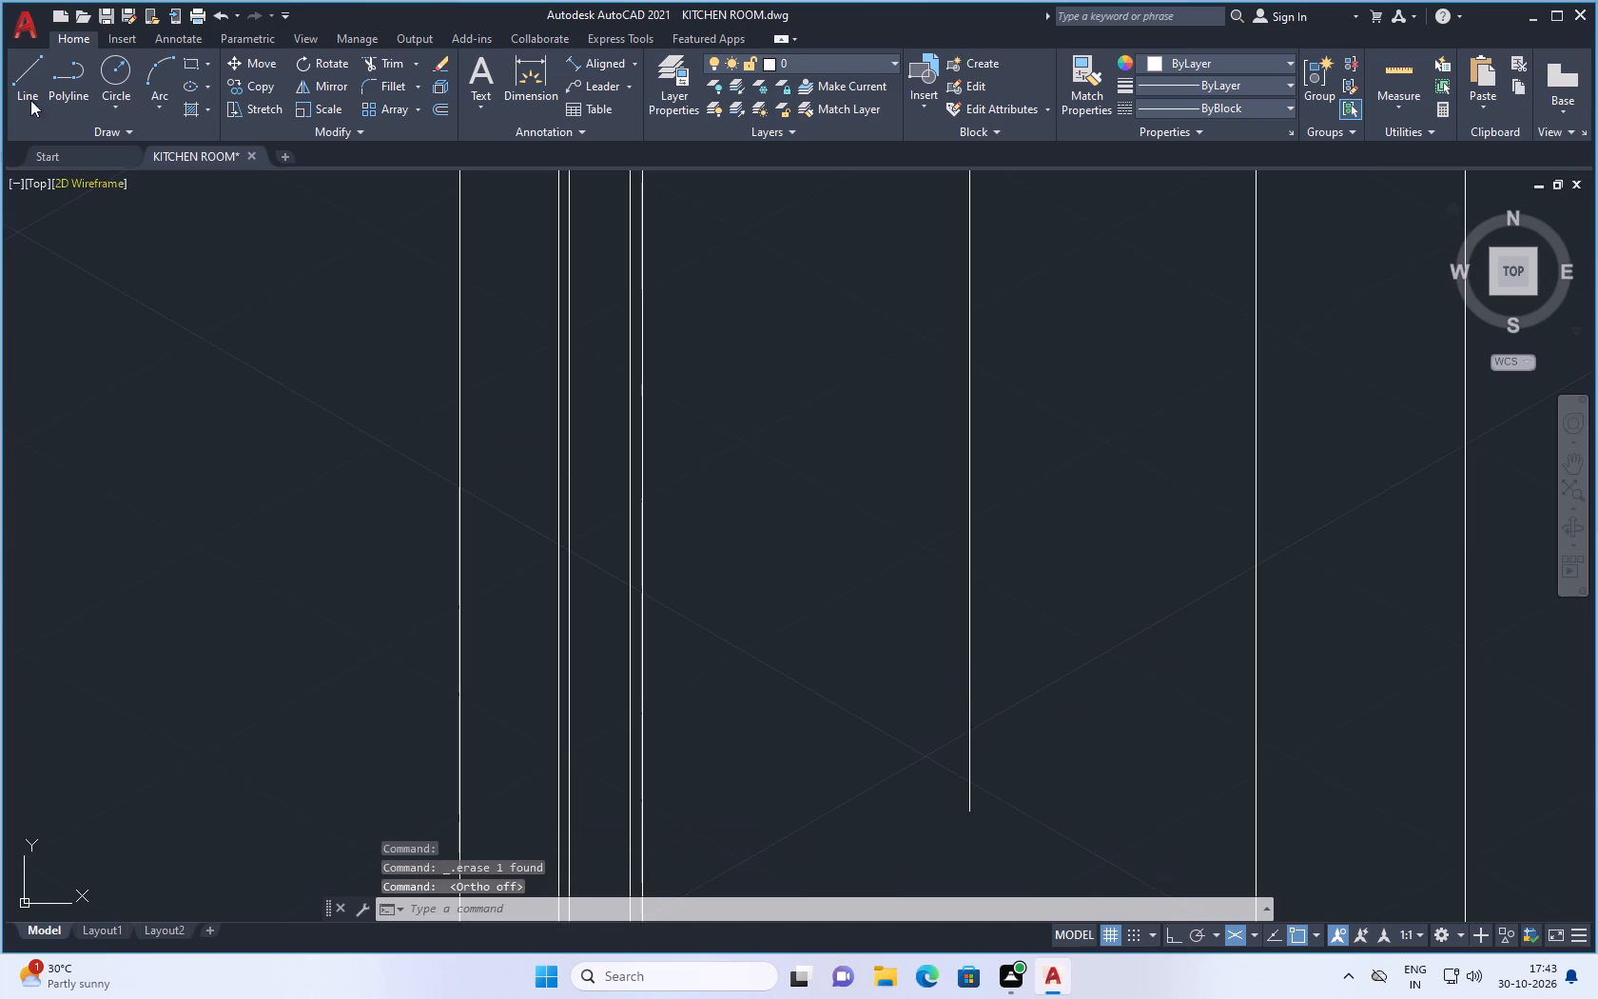
pyautogui.click(31, 75)
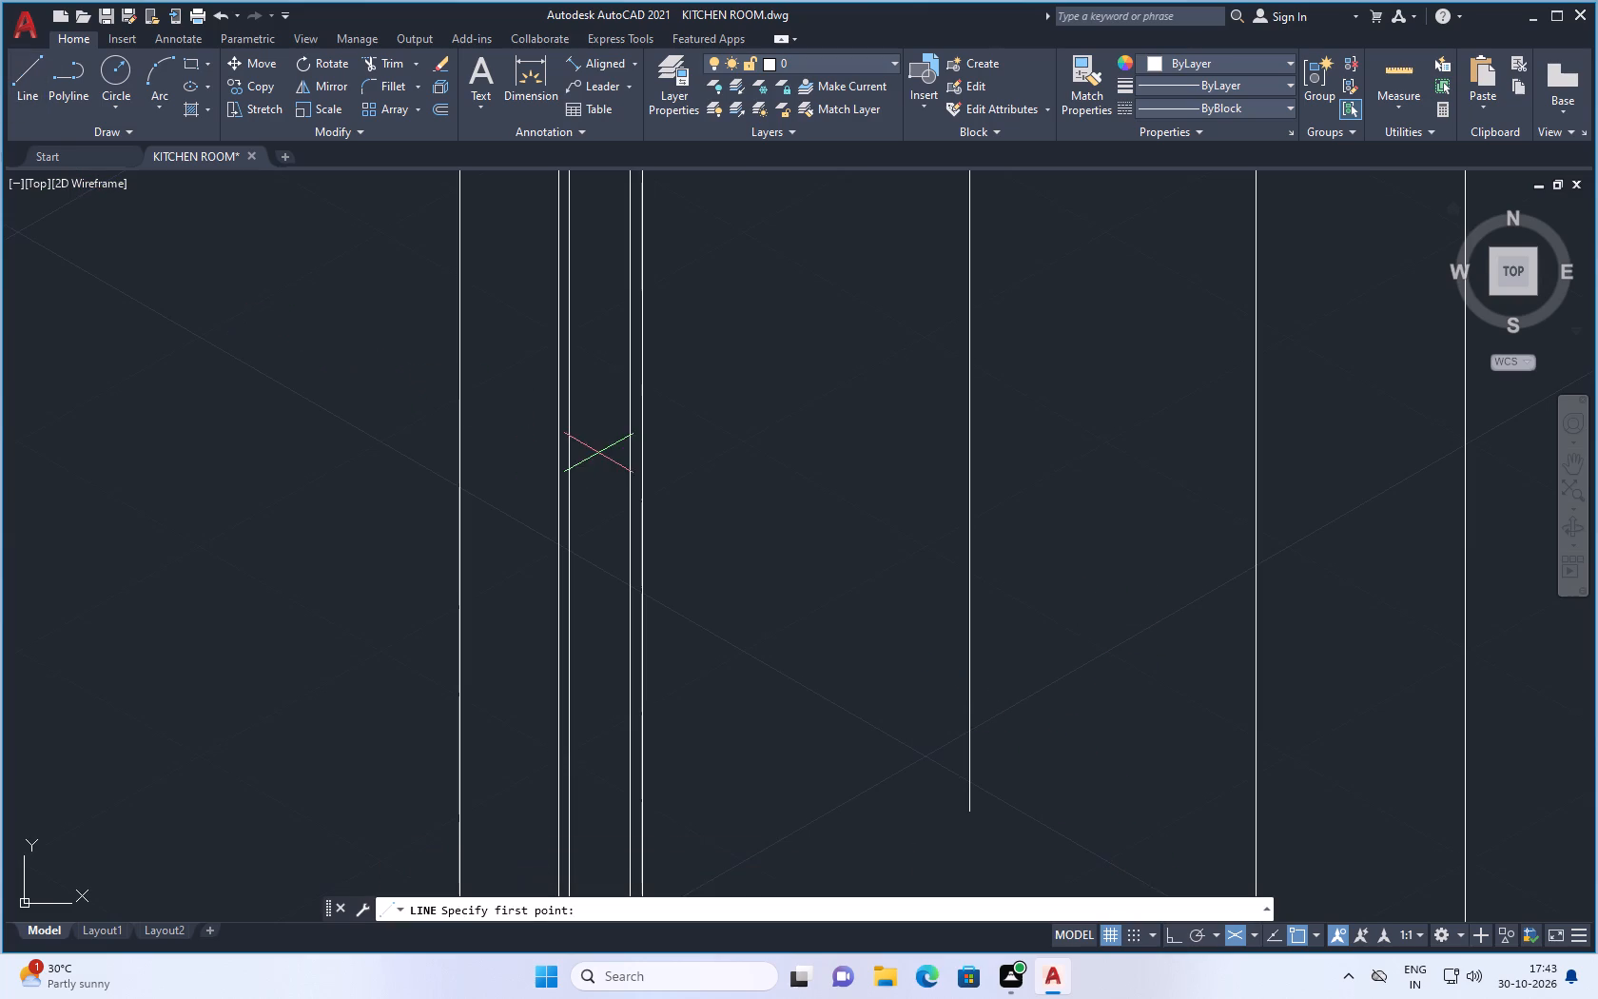
pyautogui.scroll(-2, 598, 453)
pyautogui.scroll(-2, 686, 494)
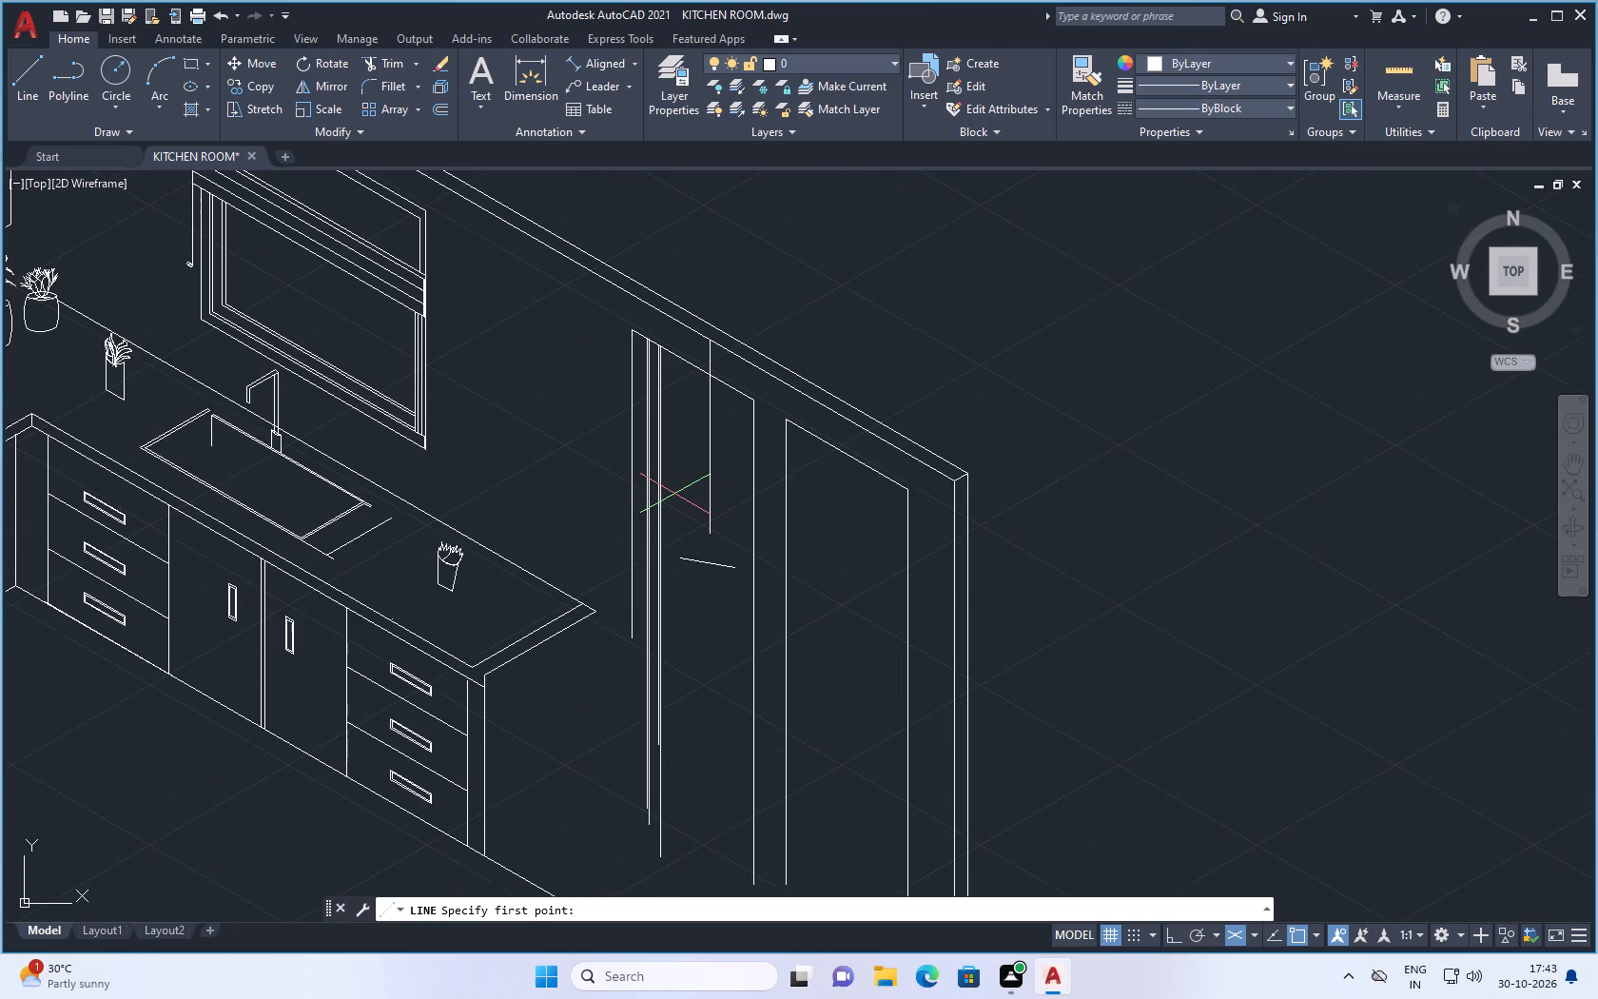
pyautogui.scroll(-1, 671, 494)
pyautogui.scroll(2, 673, 512)
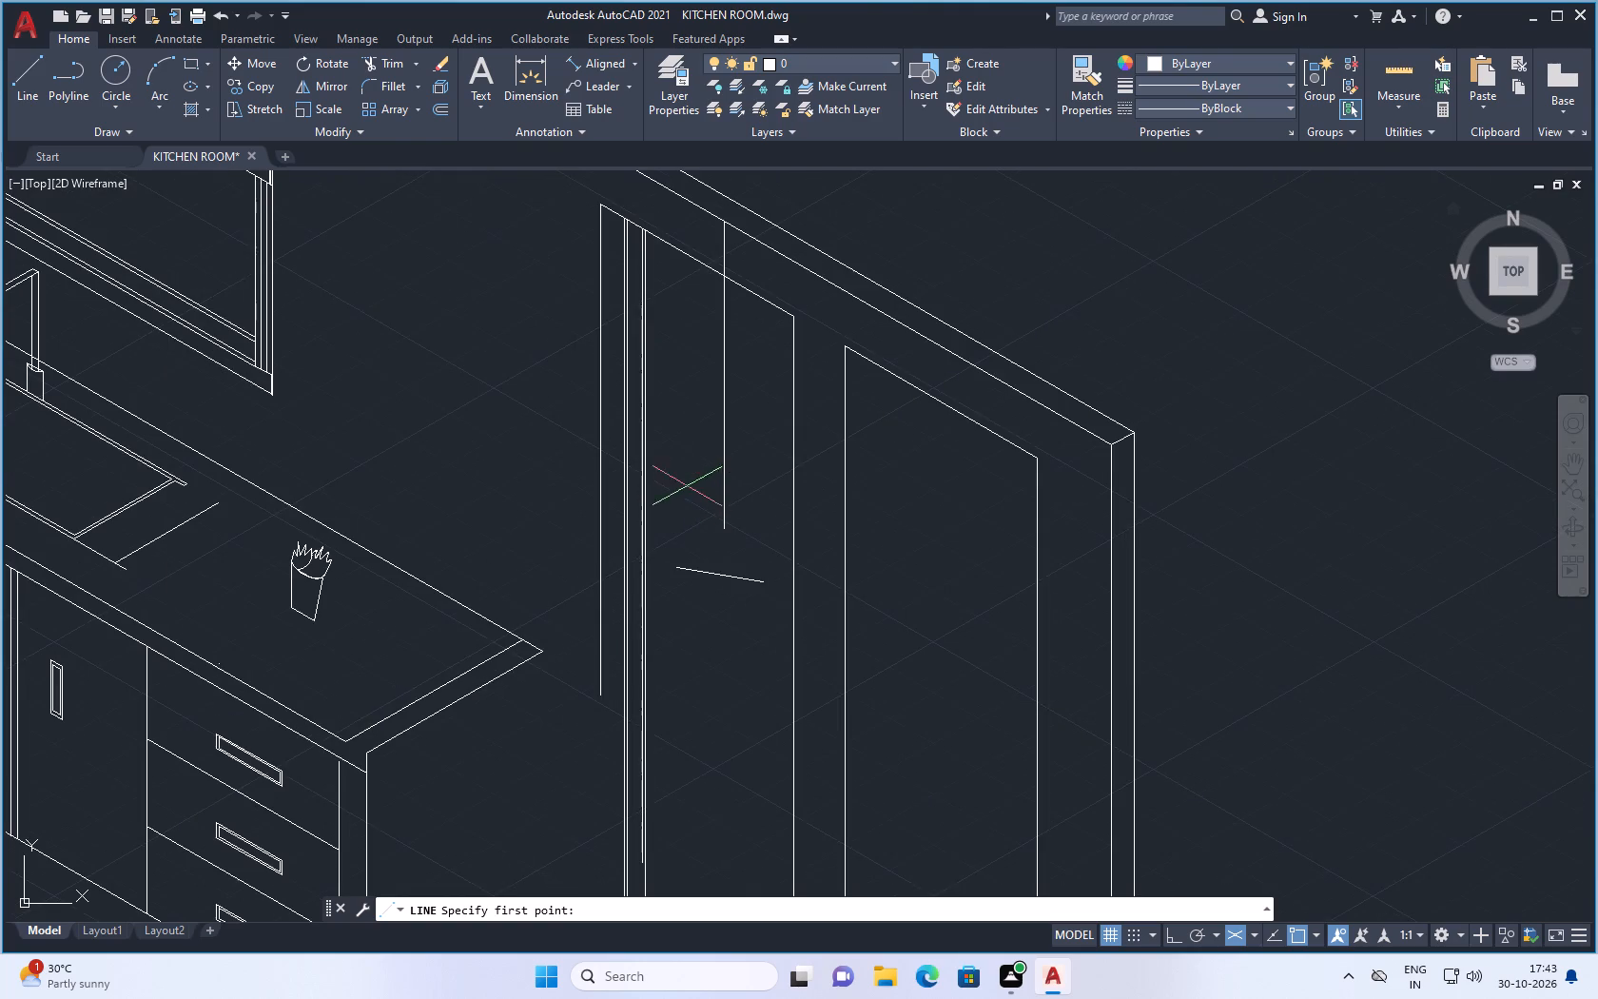
pyautogui.scroll(-1, 687, 486)
pyautogui.scroll(3, 697, 476)
pyautogui.click(706, 497)
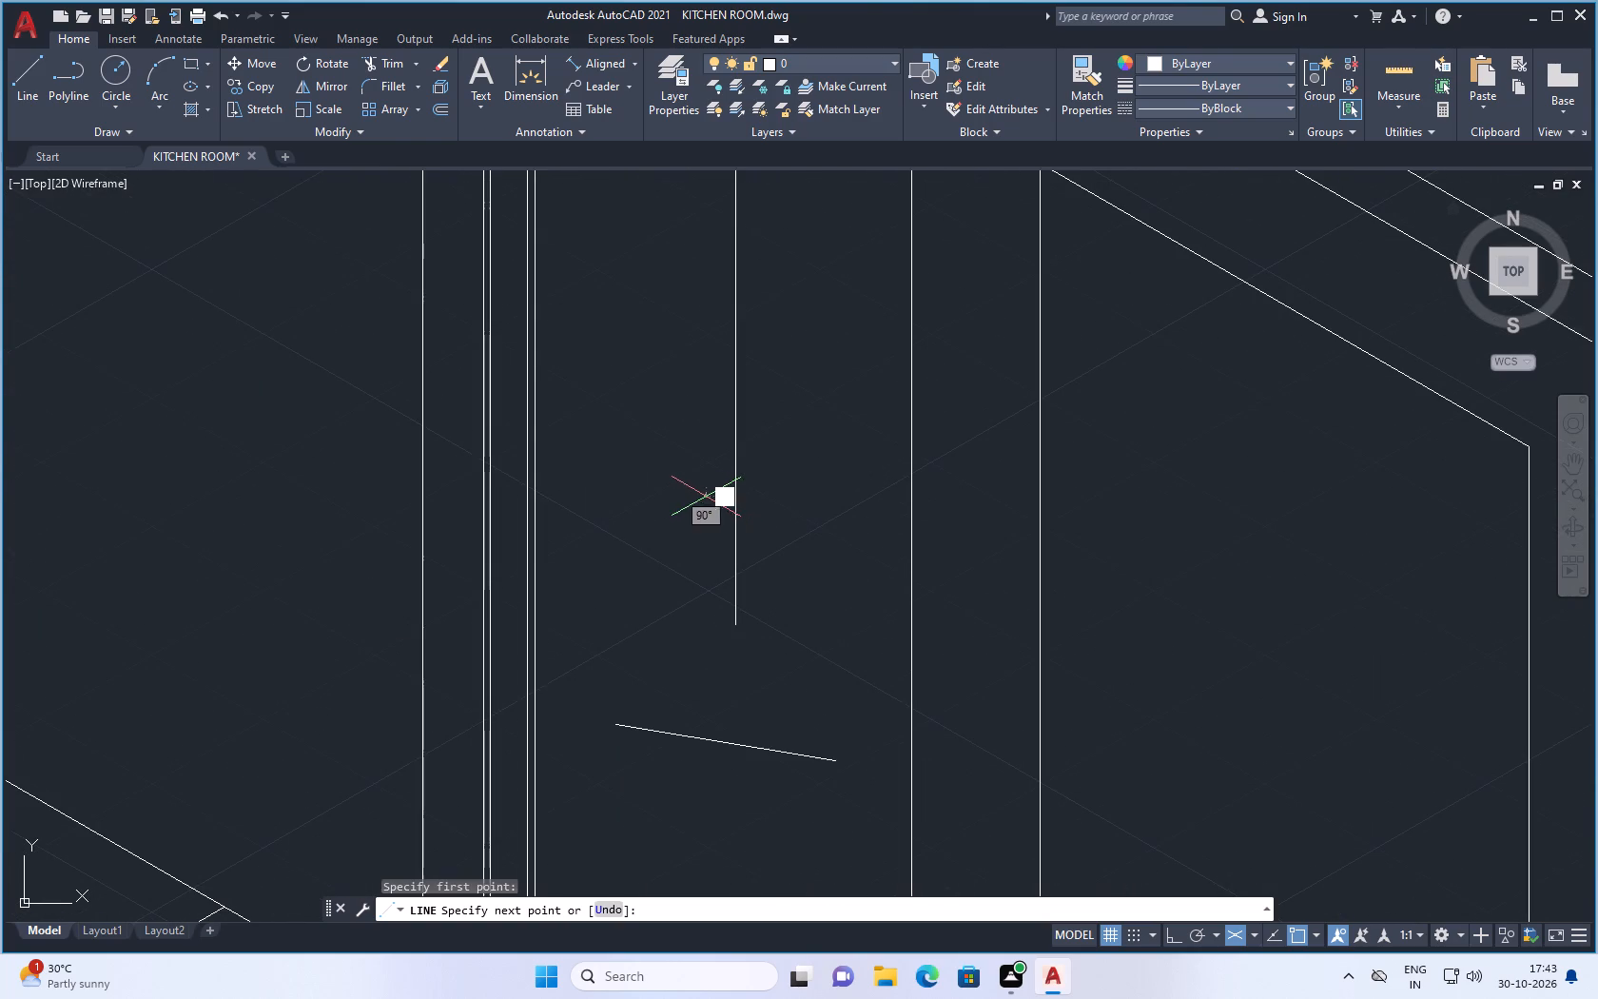
pyautogui.click(770, 500)
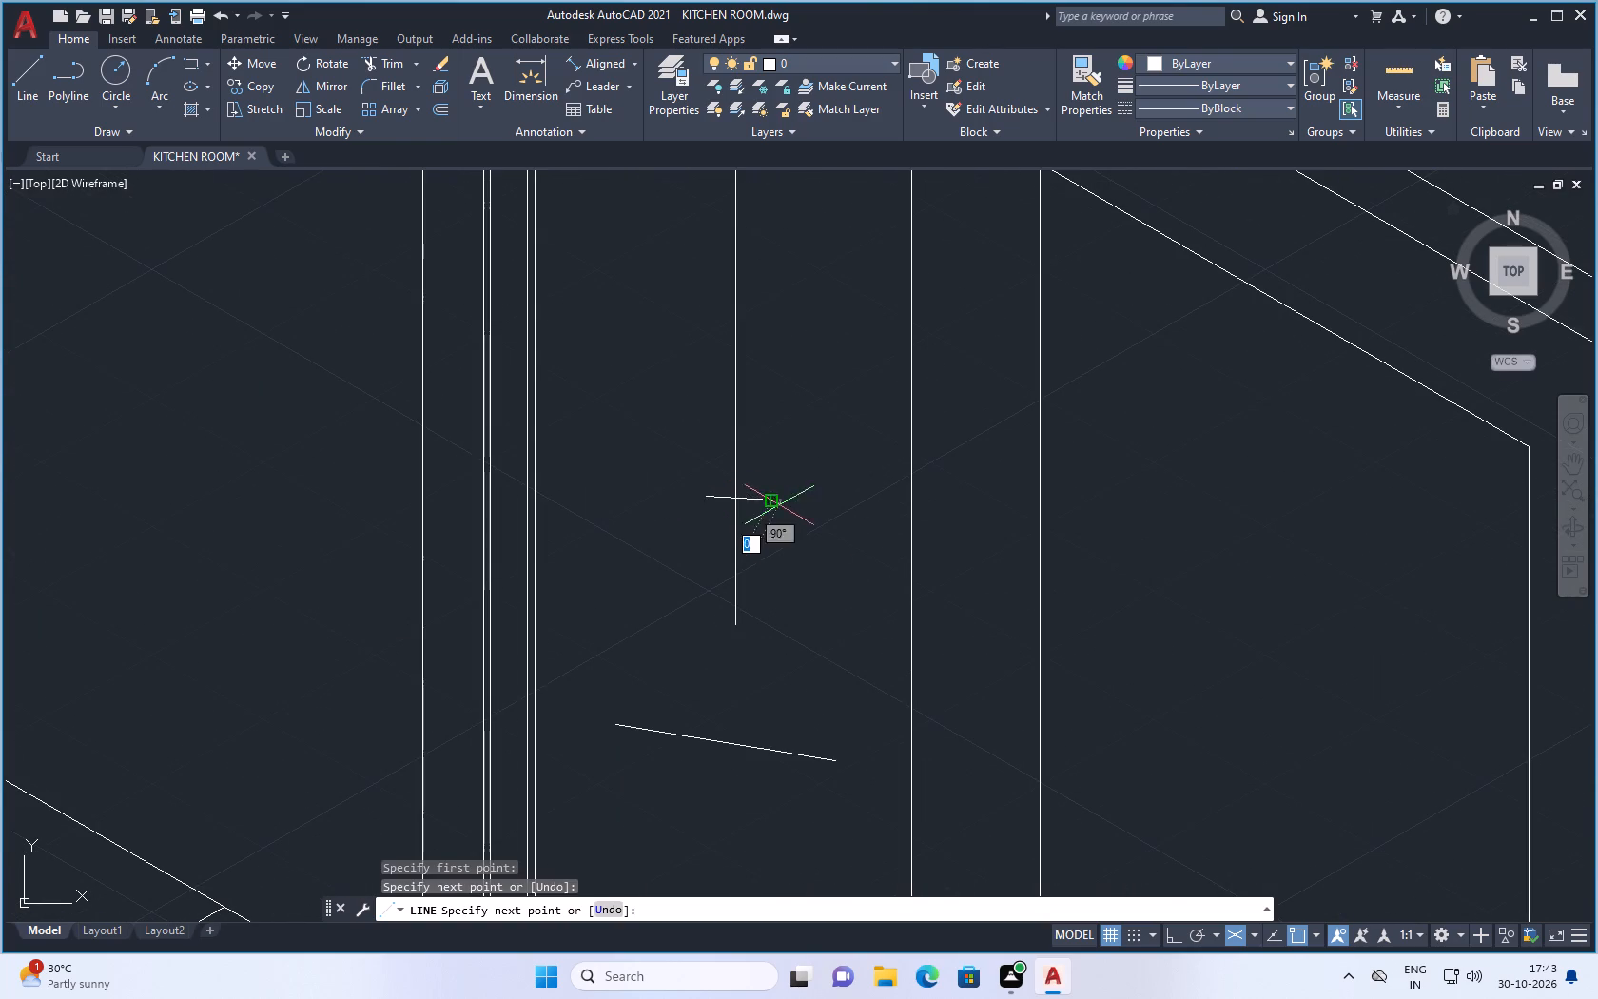
pyautogui.press('Escape')
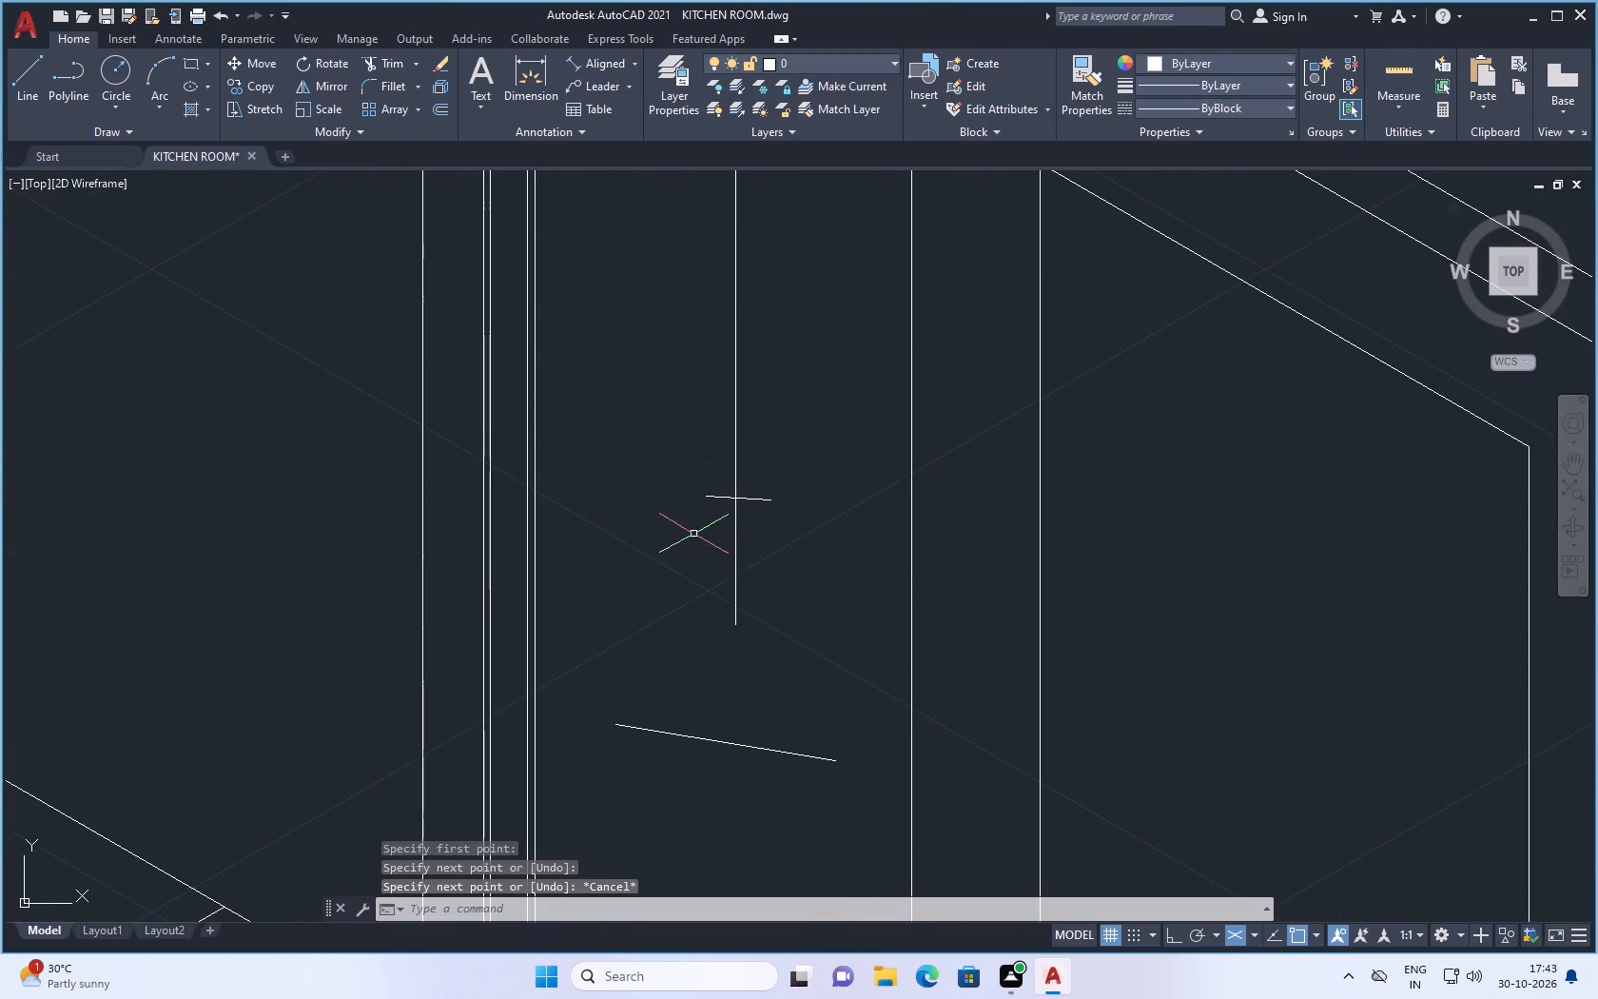
# Draw a second short, nearly horizontal line across the hanging line, between the first crossing line and the hanging line's lower end.
pyautogui.scroll(1, 698, 536)
pyautogui.press('space')
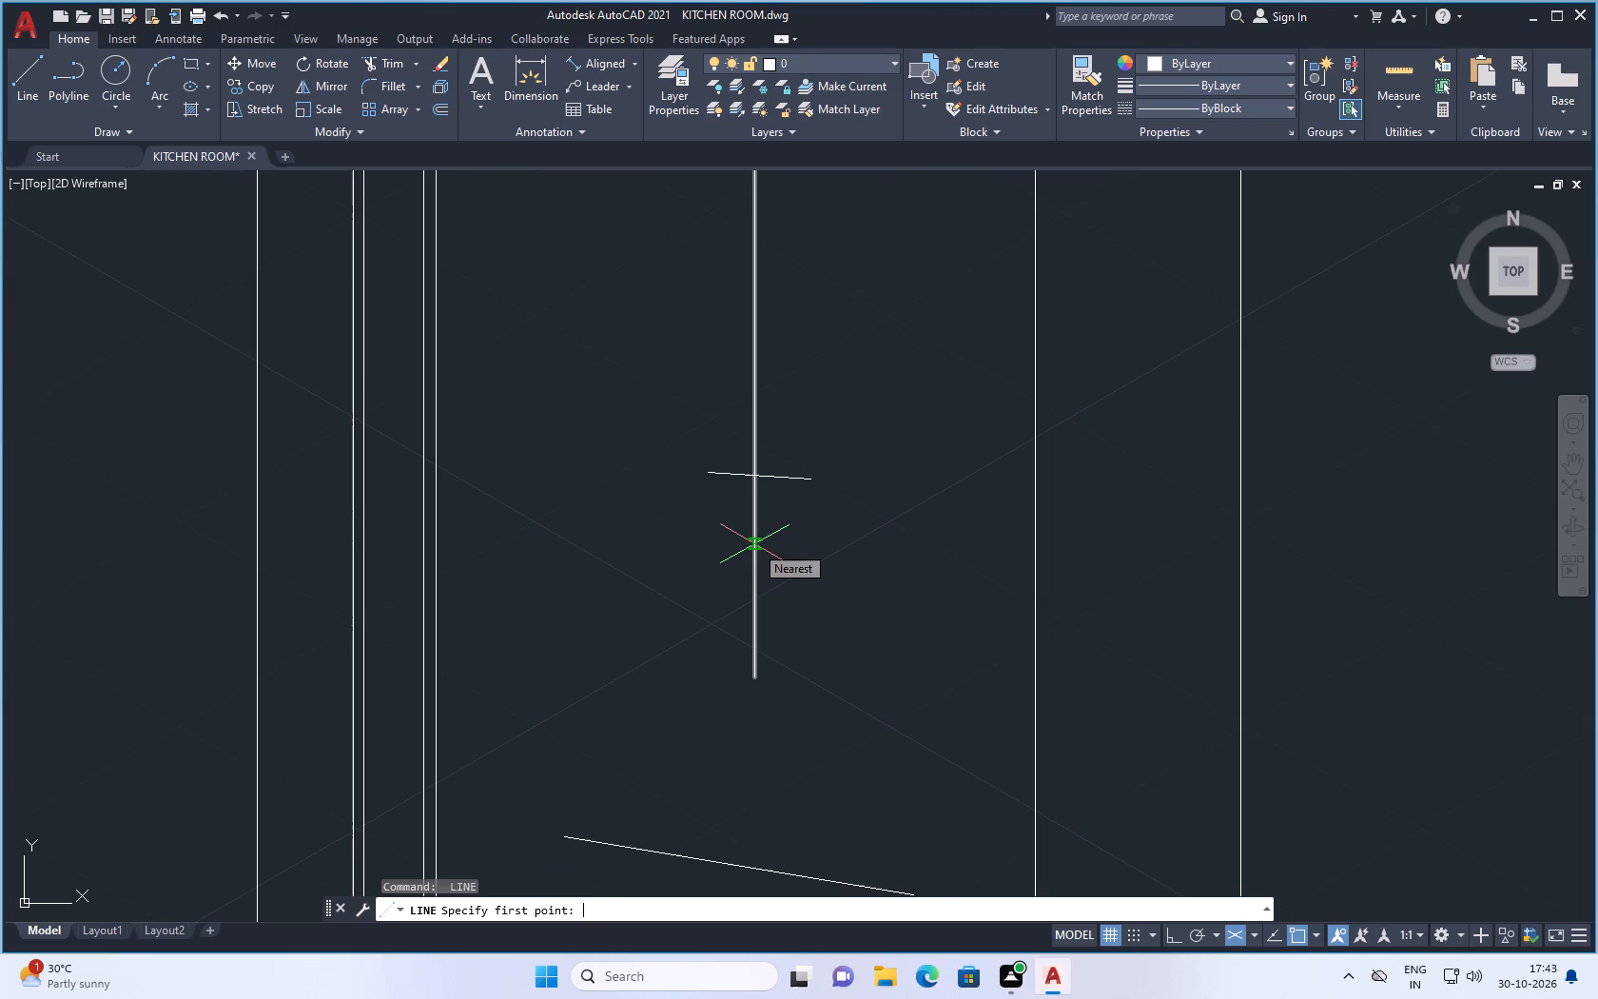
pyautogui.click(724, 600)
pyautogui.click(800, 602)
pyautogui.press('space')
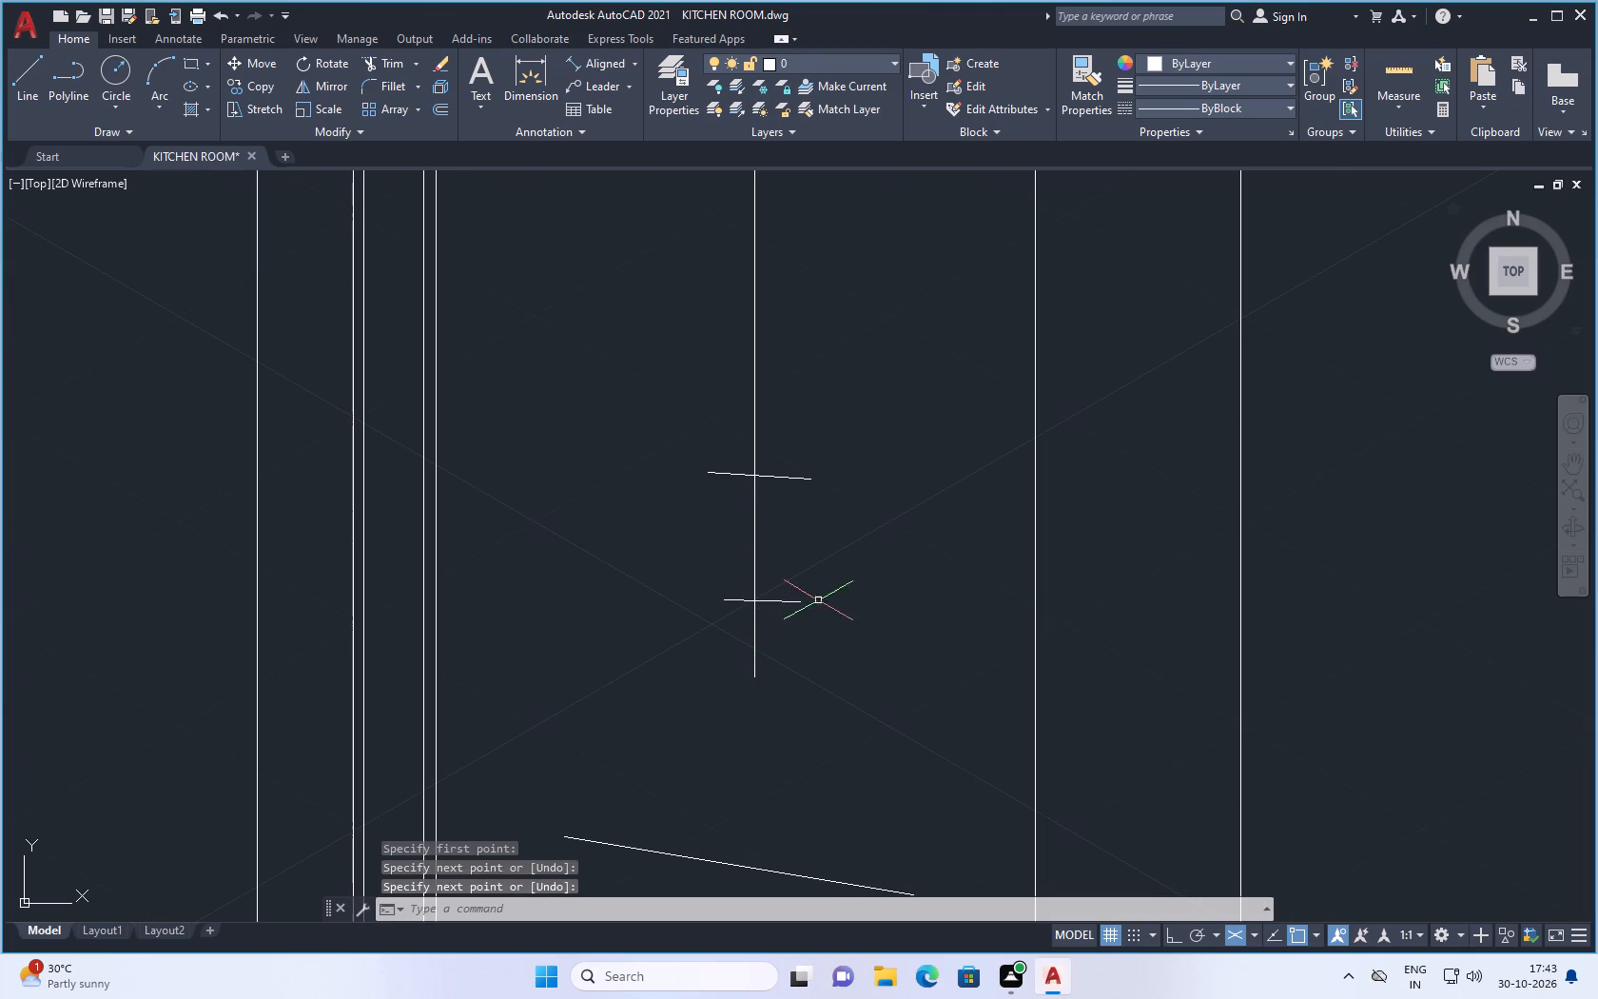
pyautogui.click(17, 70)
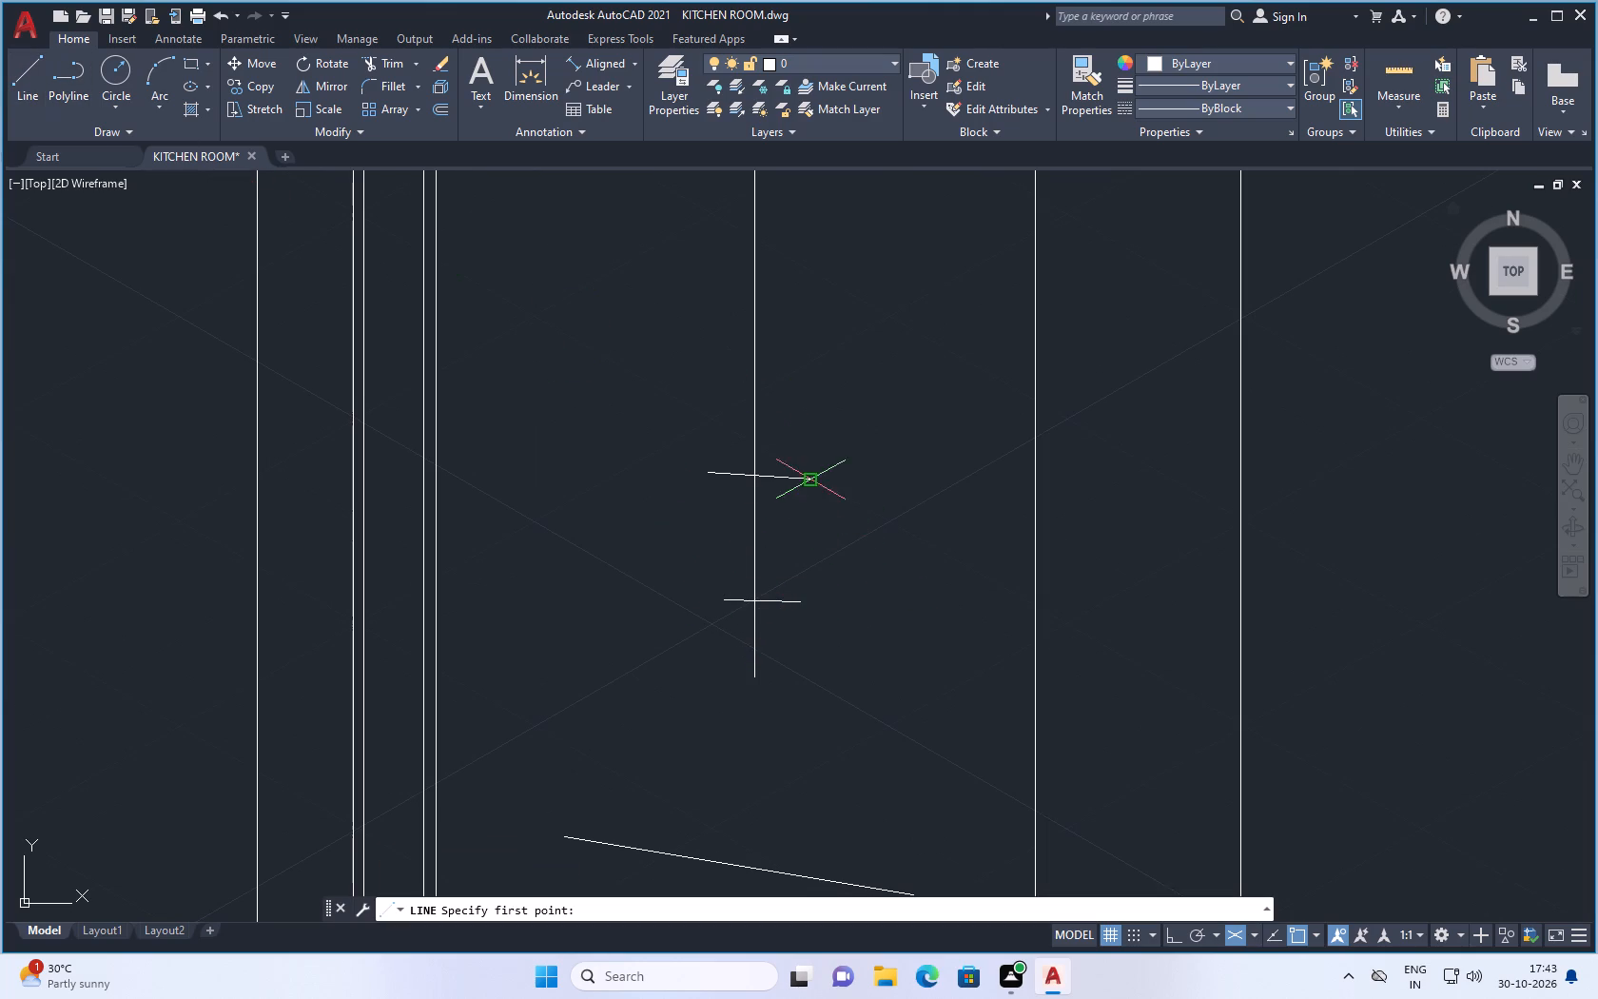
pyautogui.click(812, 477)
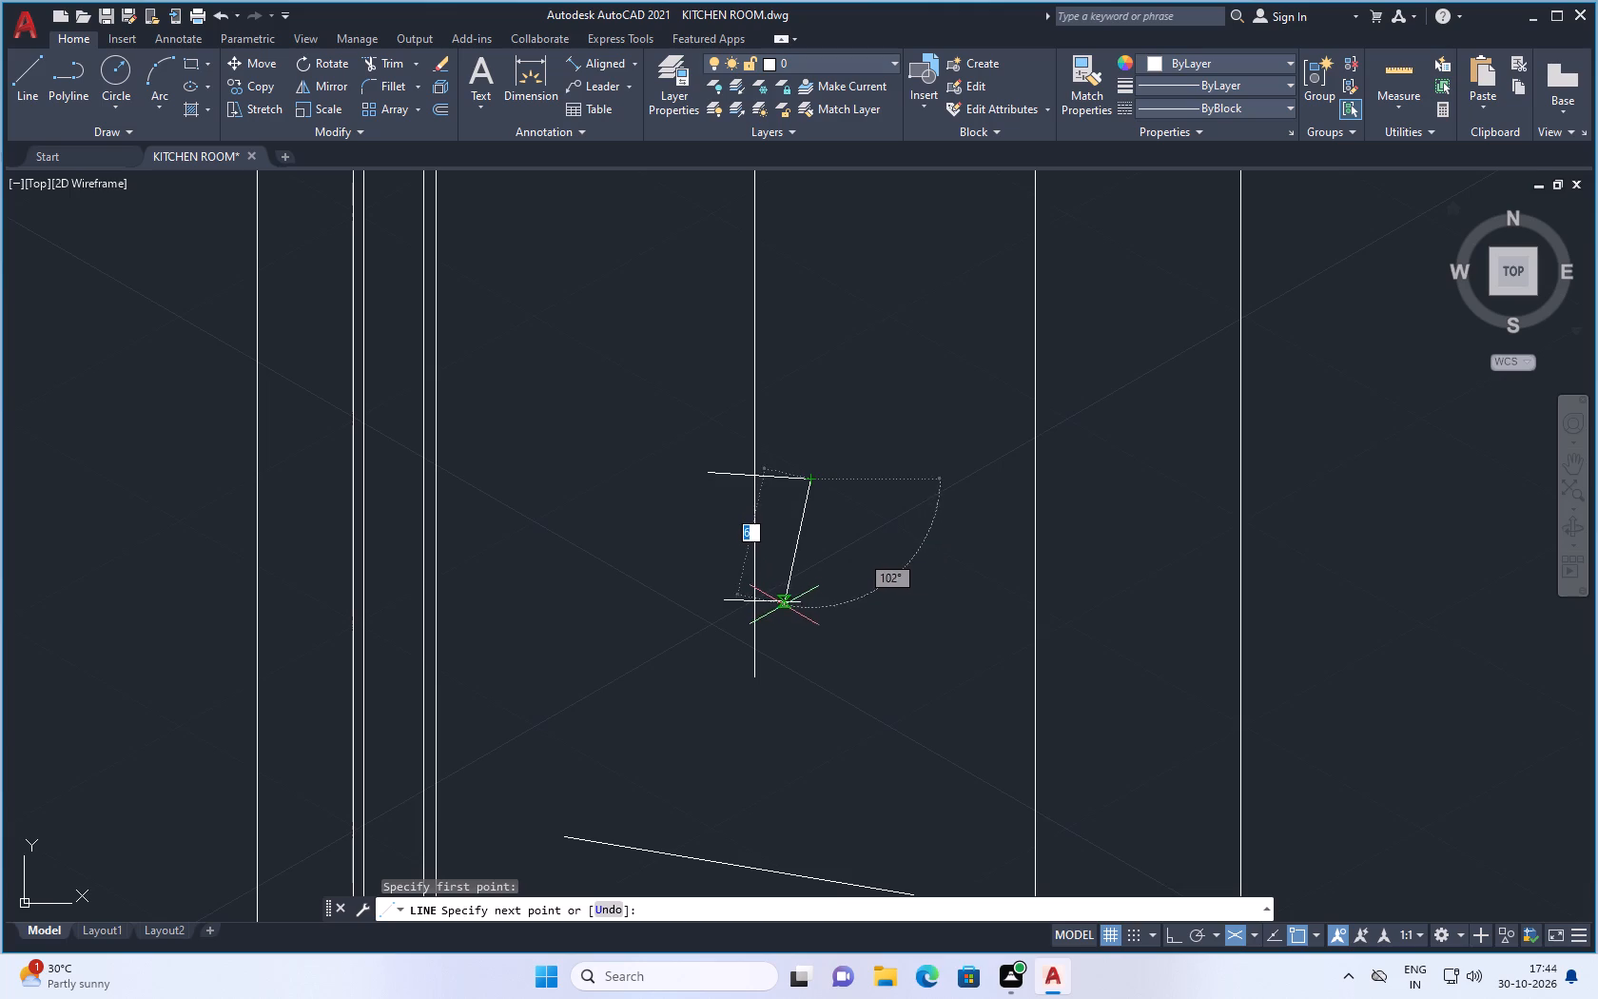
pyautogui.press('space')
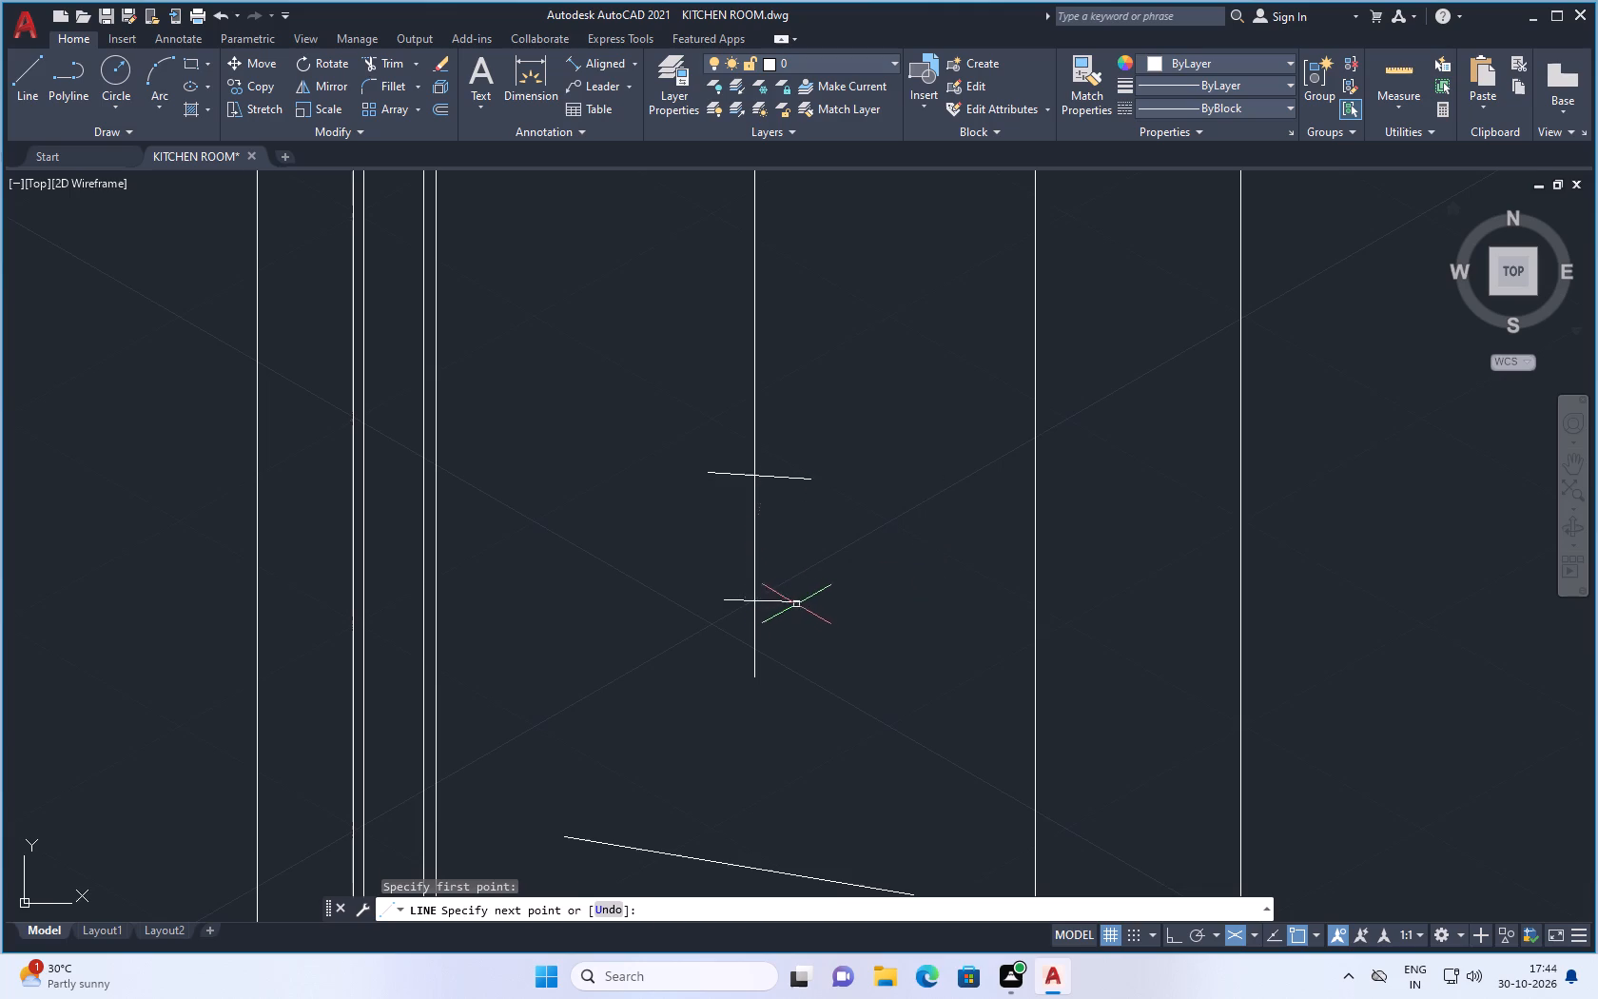
# Stretch the lower crossing line's left end outward to line up with the left end of the upper crossing line.
pyautogui.scroll(1, 750, 605)
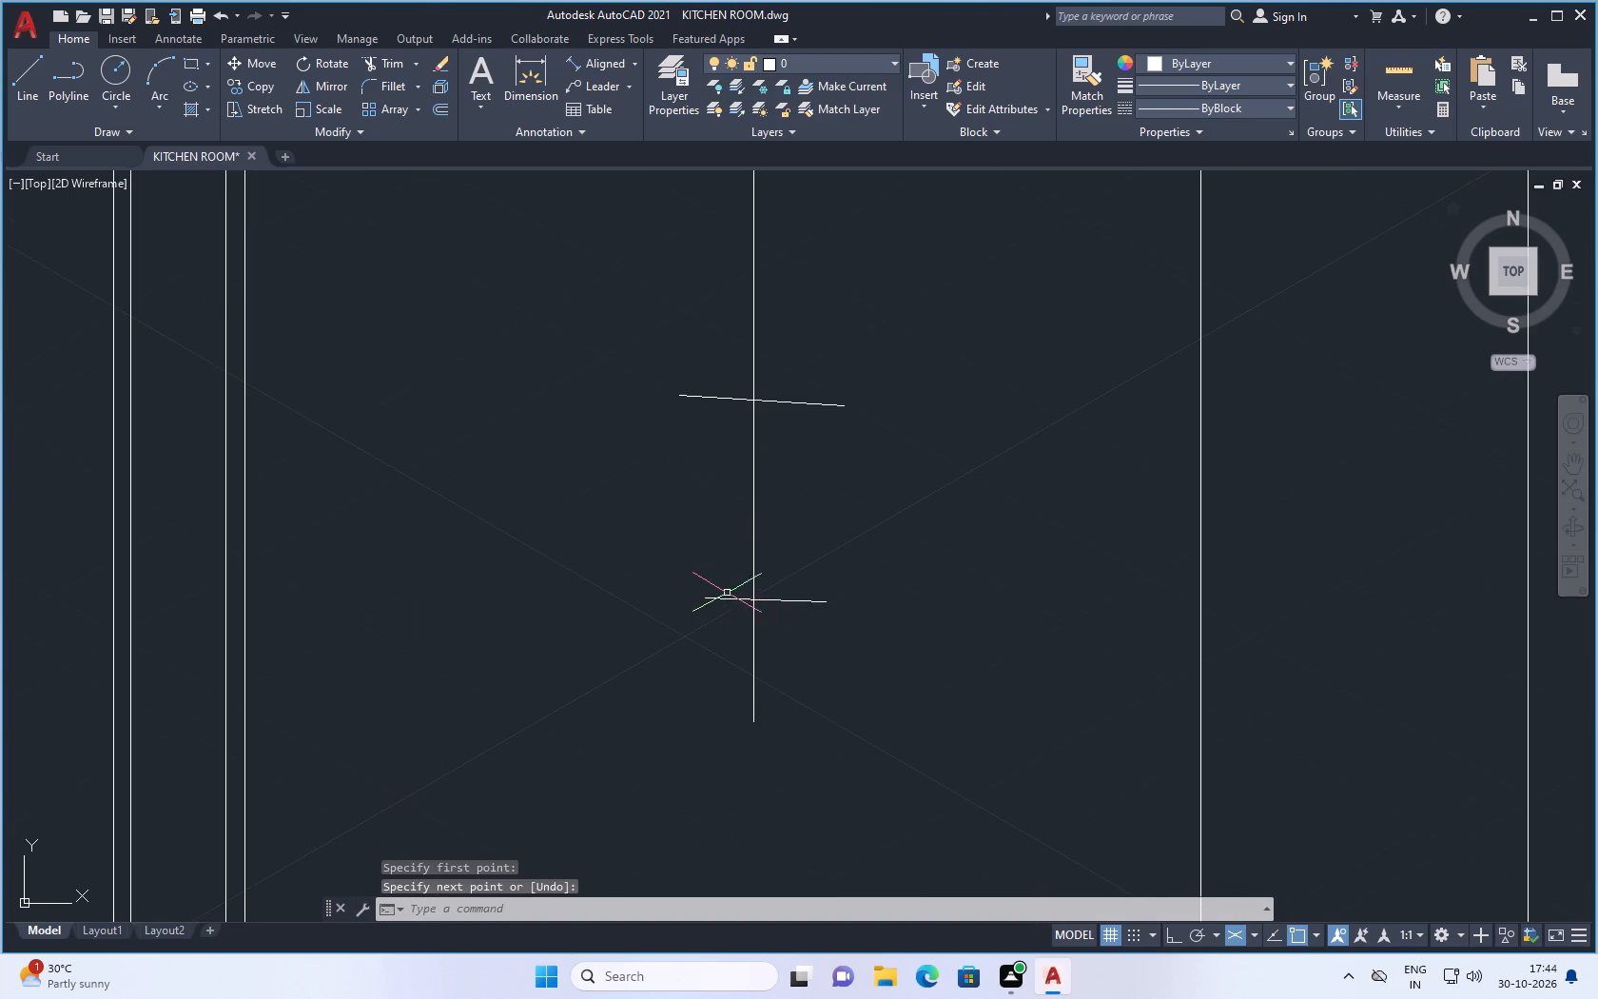
pyautogui.click(711, 597)
pyautogui.click(705, 598)
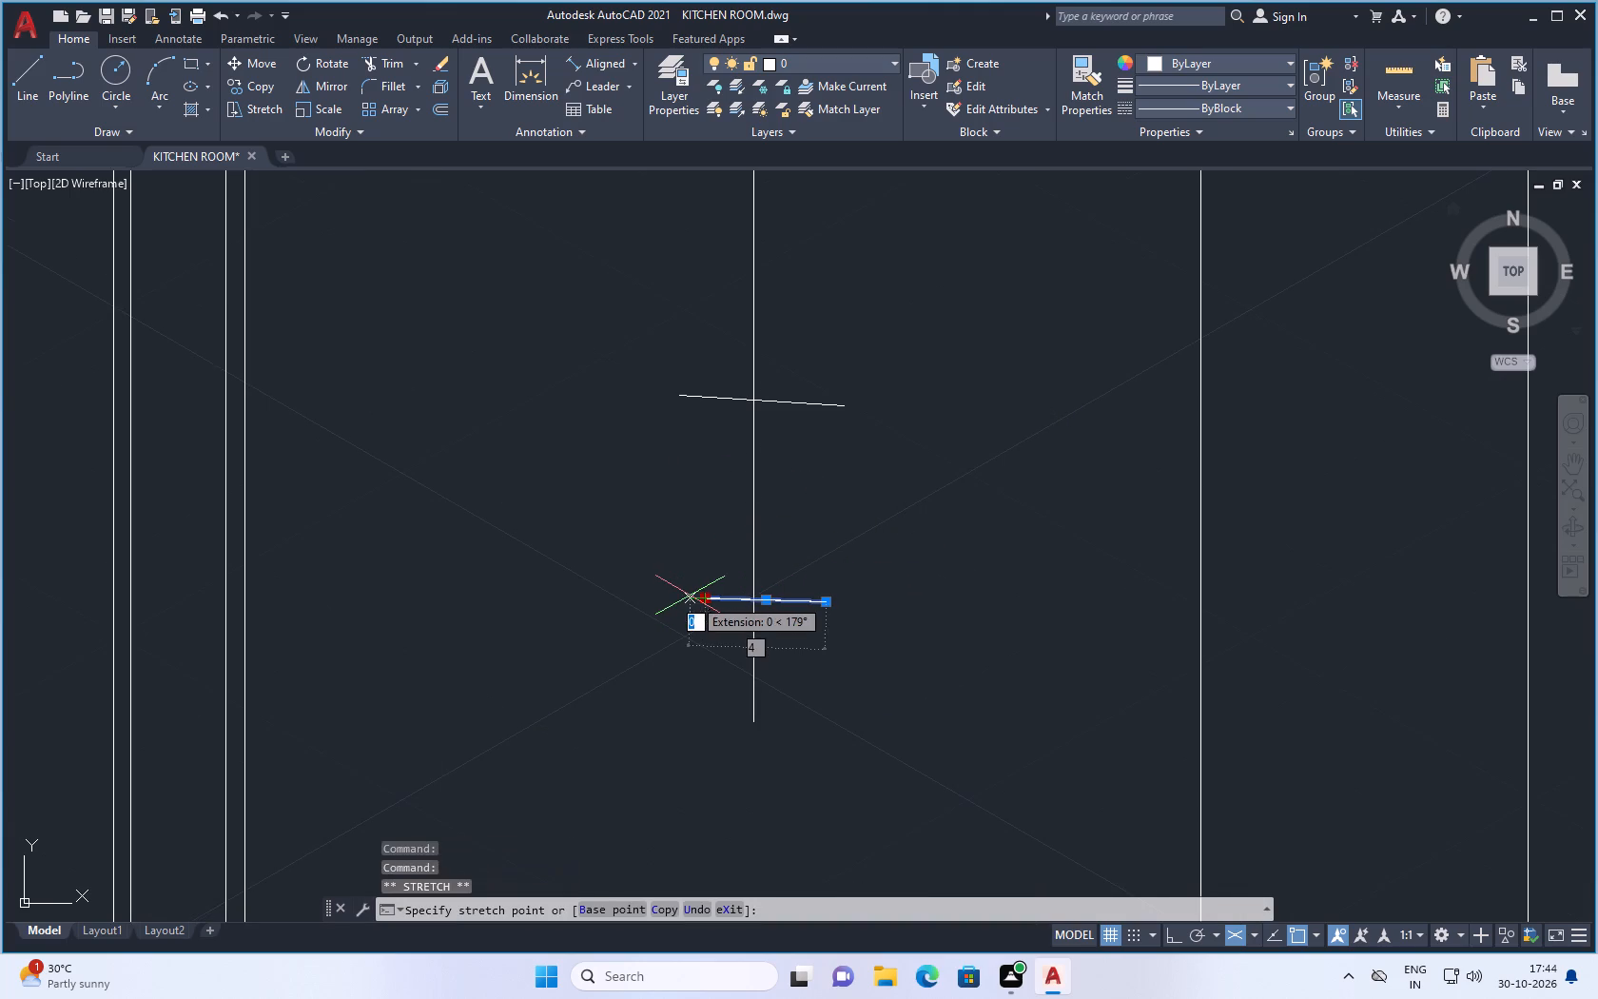
pyautogui.click(679, 597)
pyautogui.press('space')
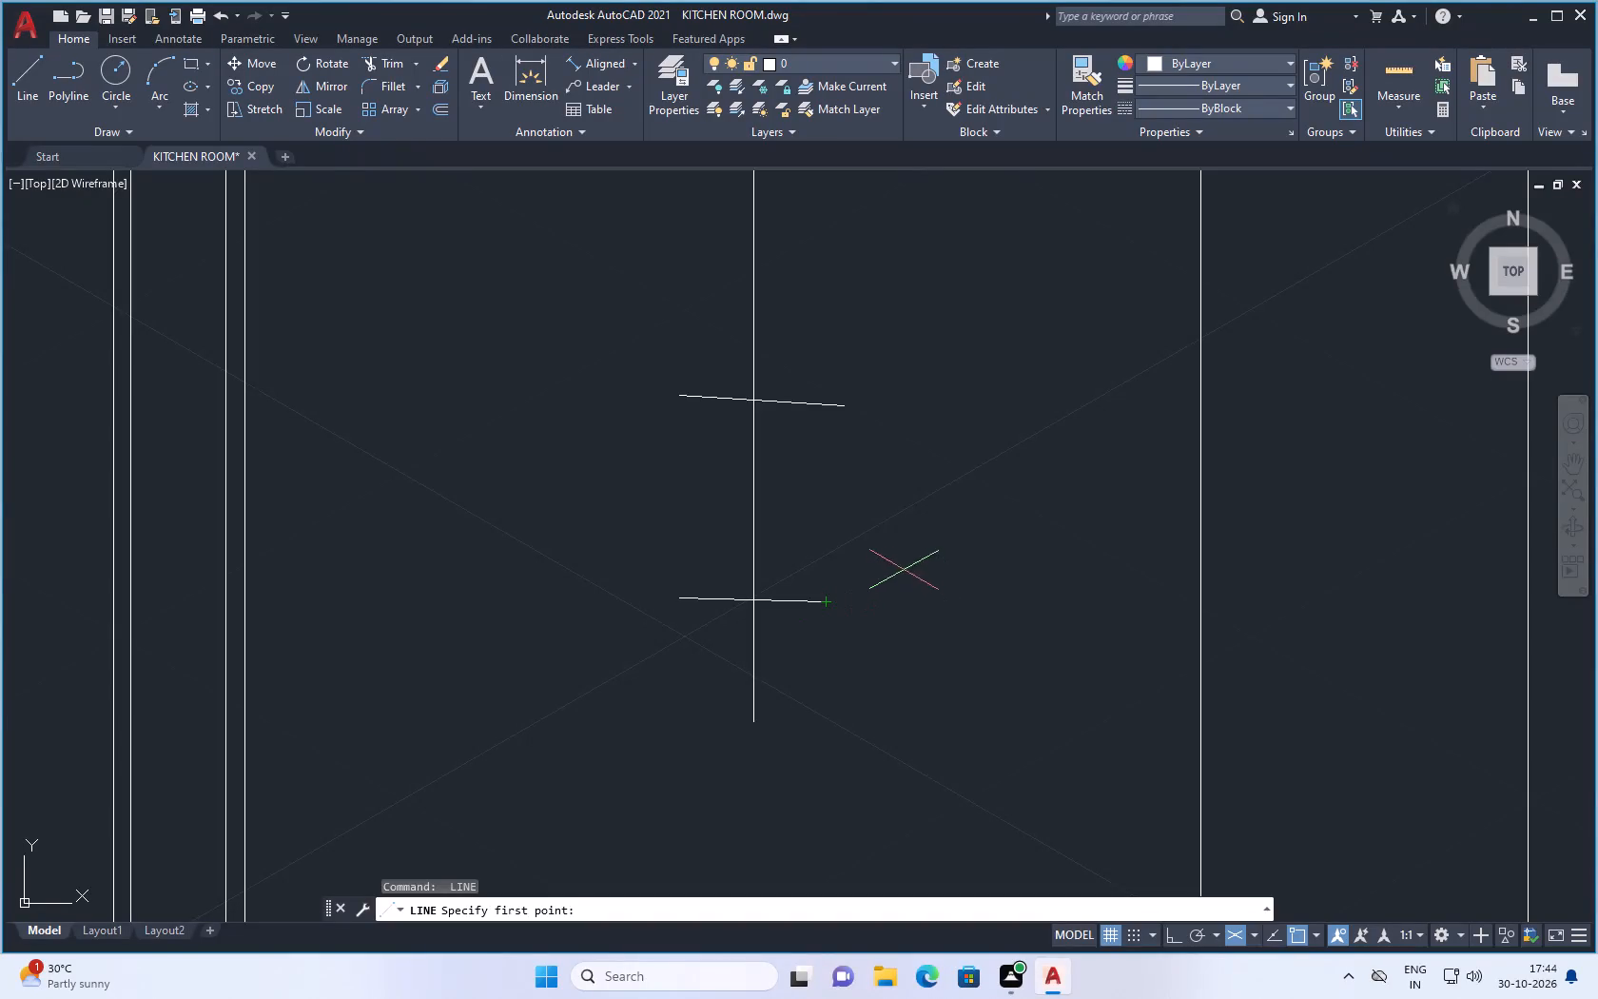
pyautogui.press('Escape')
# Delete the upper short line crossing the hanging vertical line.
pyautogui.click(785, 405)
pyautogui.click(795, 400)
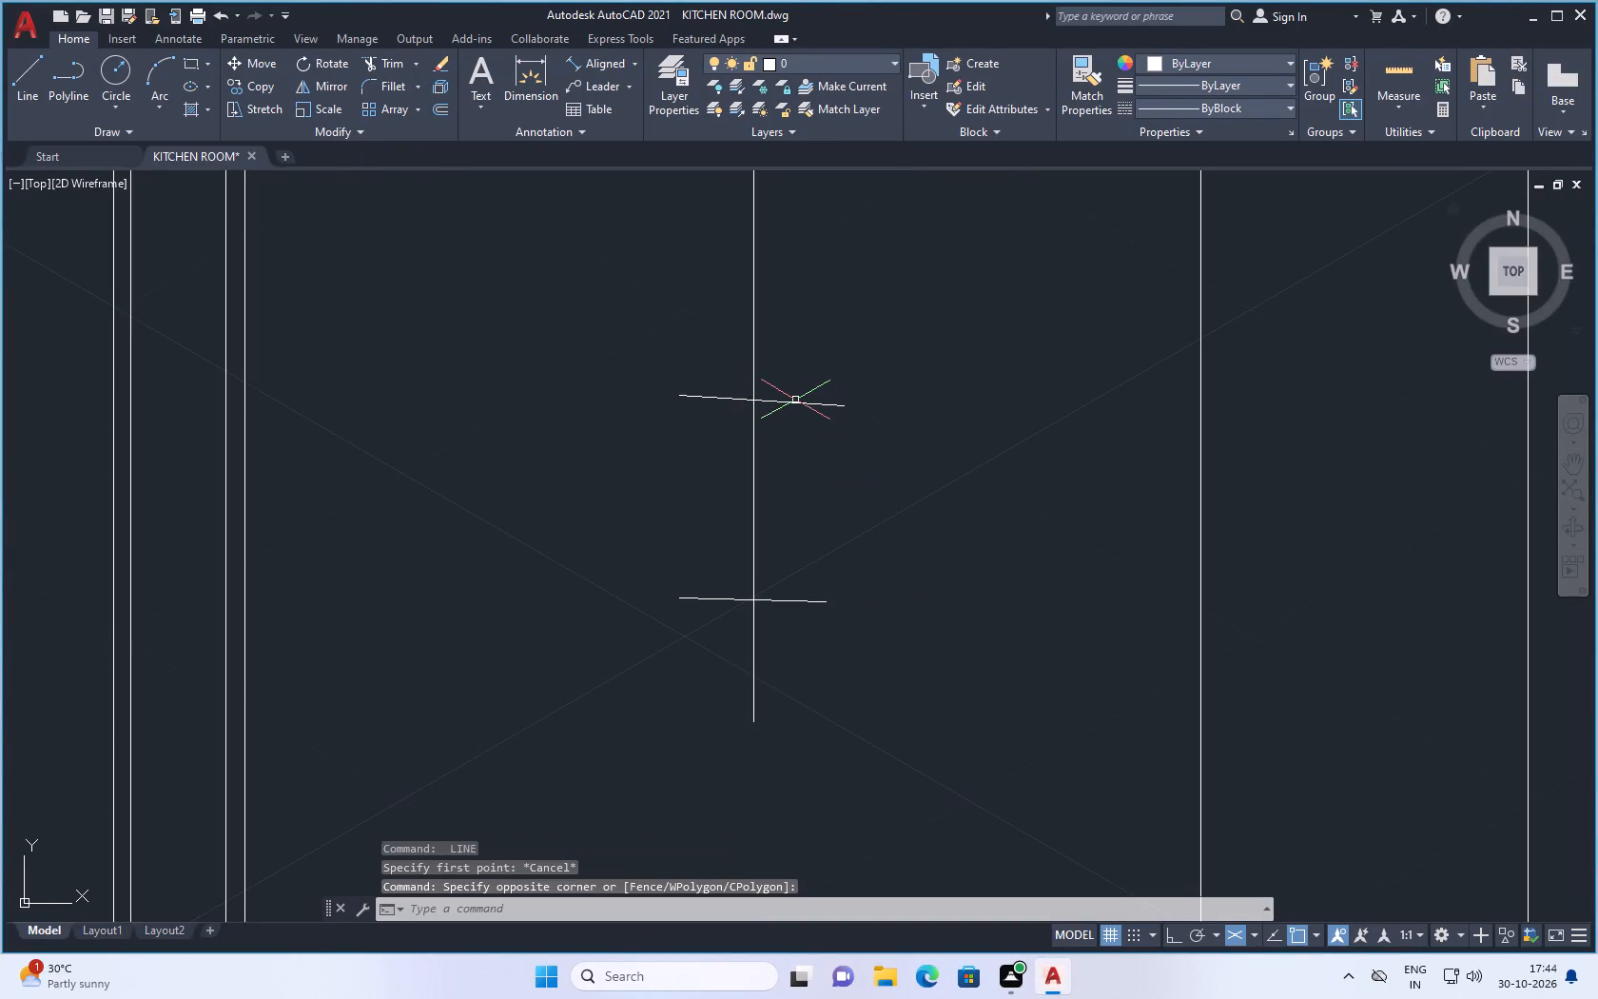
pyautogui.moveTo(796, 400); pyautogui.dragTo(805, 402)
pyautogui.click(814, 404)
pyautogui.press('Delete')
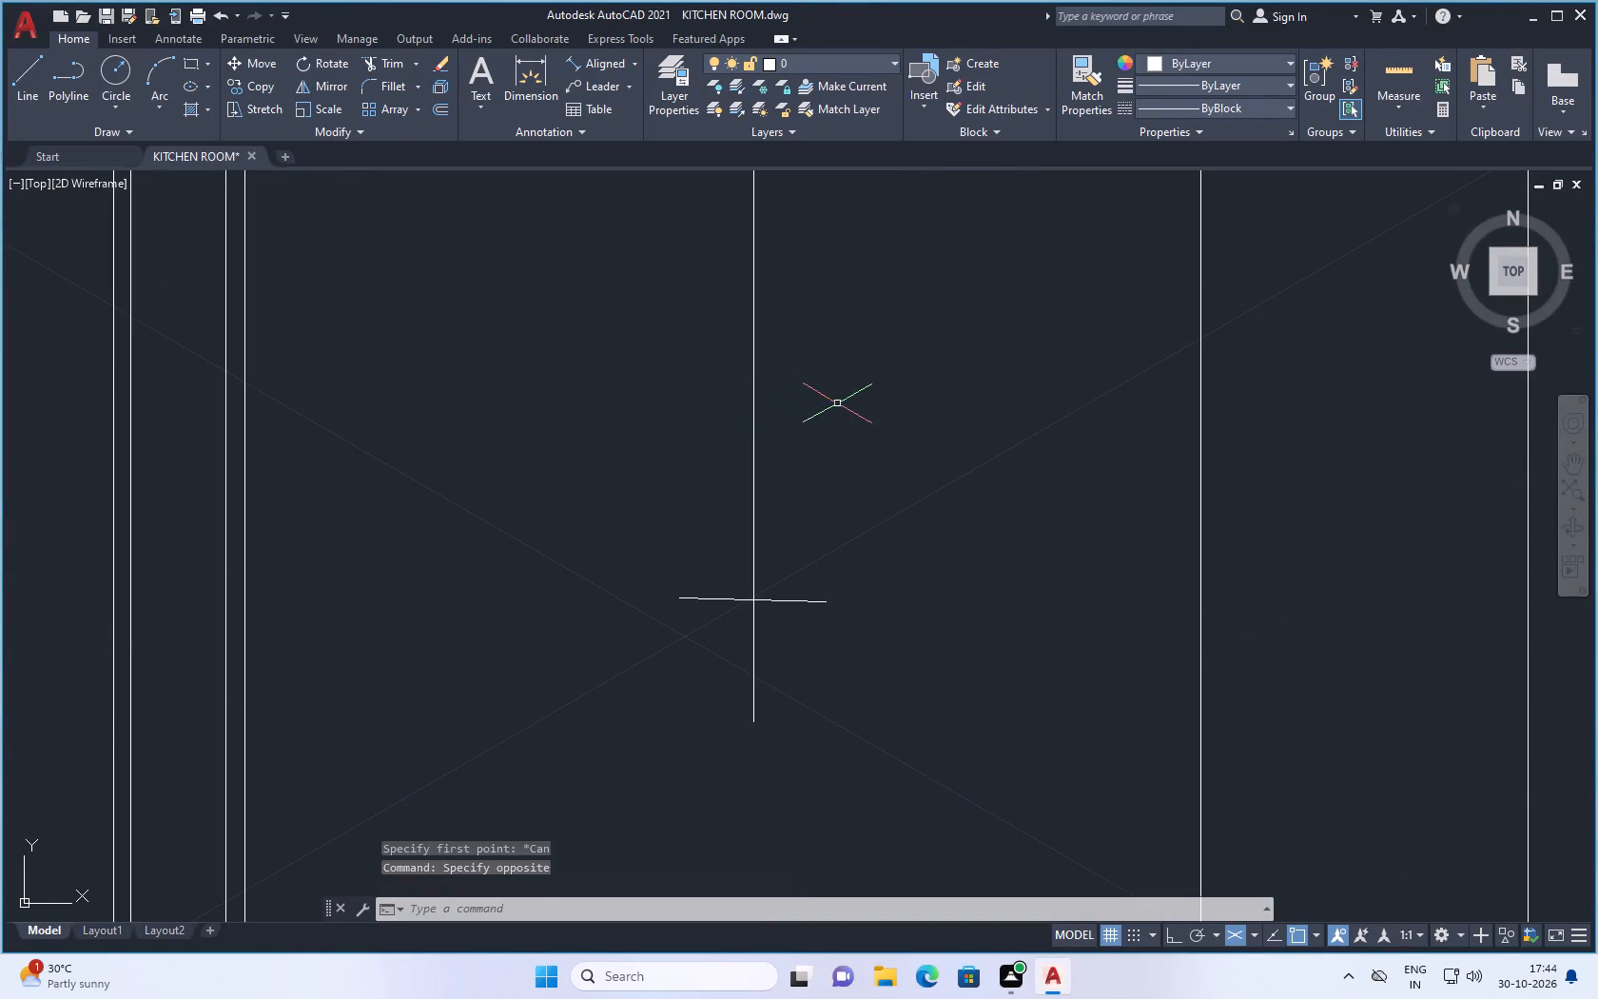
# Draw a slightly longer, almost level line across the hanging vertical line above the remaining short crossing line.
pyautogui.click(31, 75)
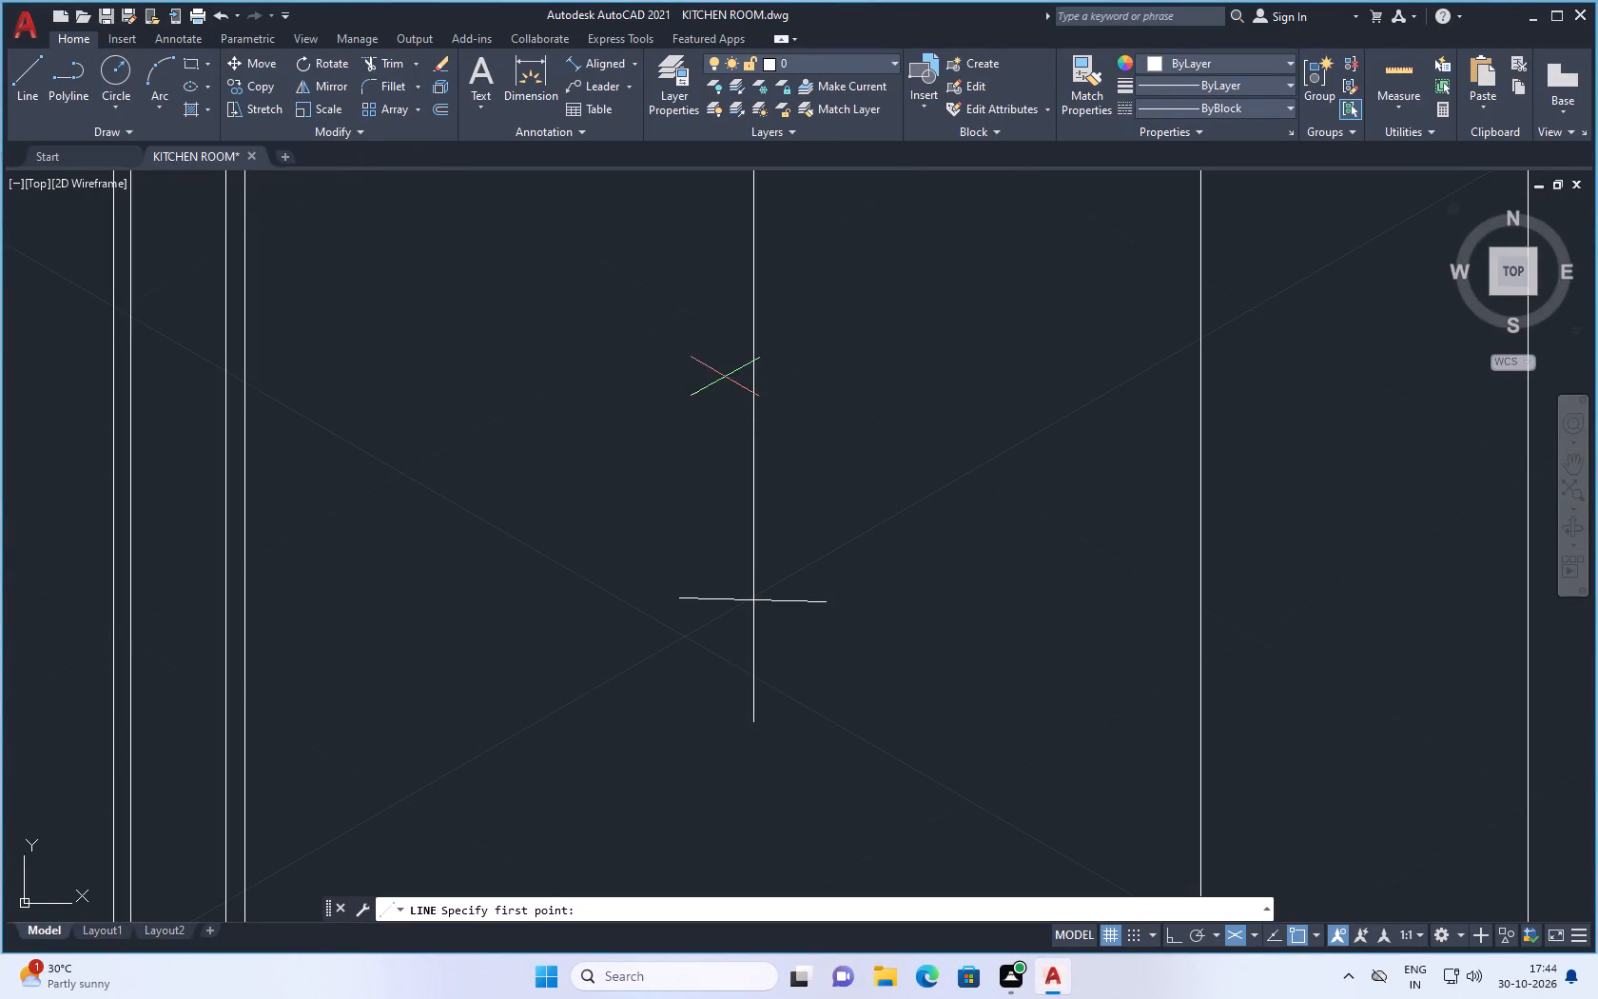
pyautogui.click(672, 386)
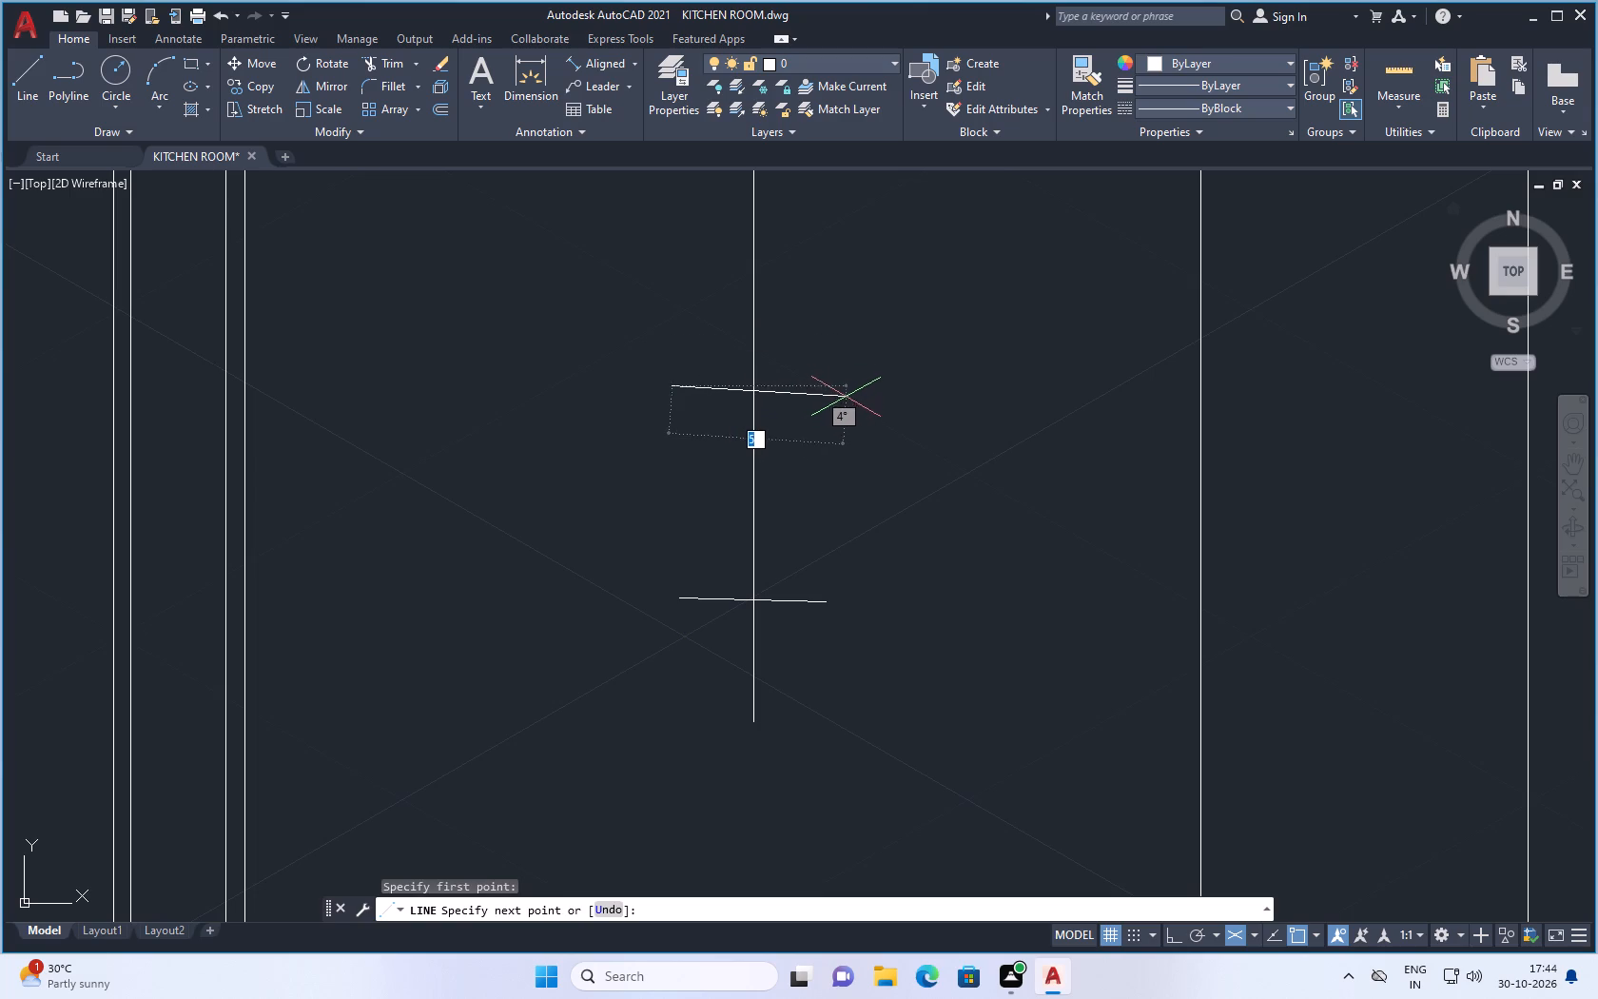
pyautogui.click(850, 388)
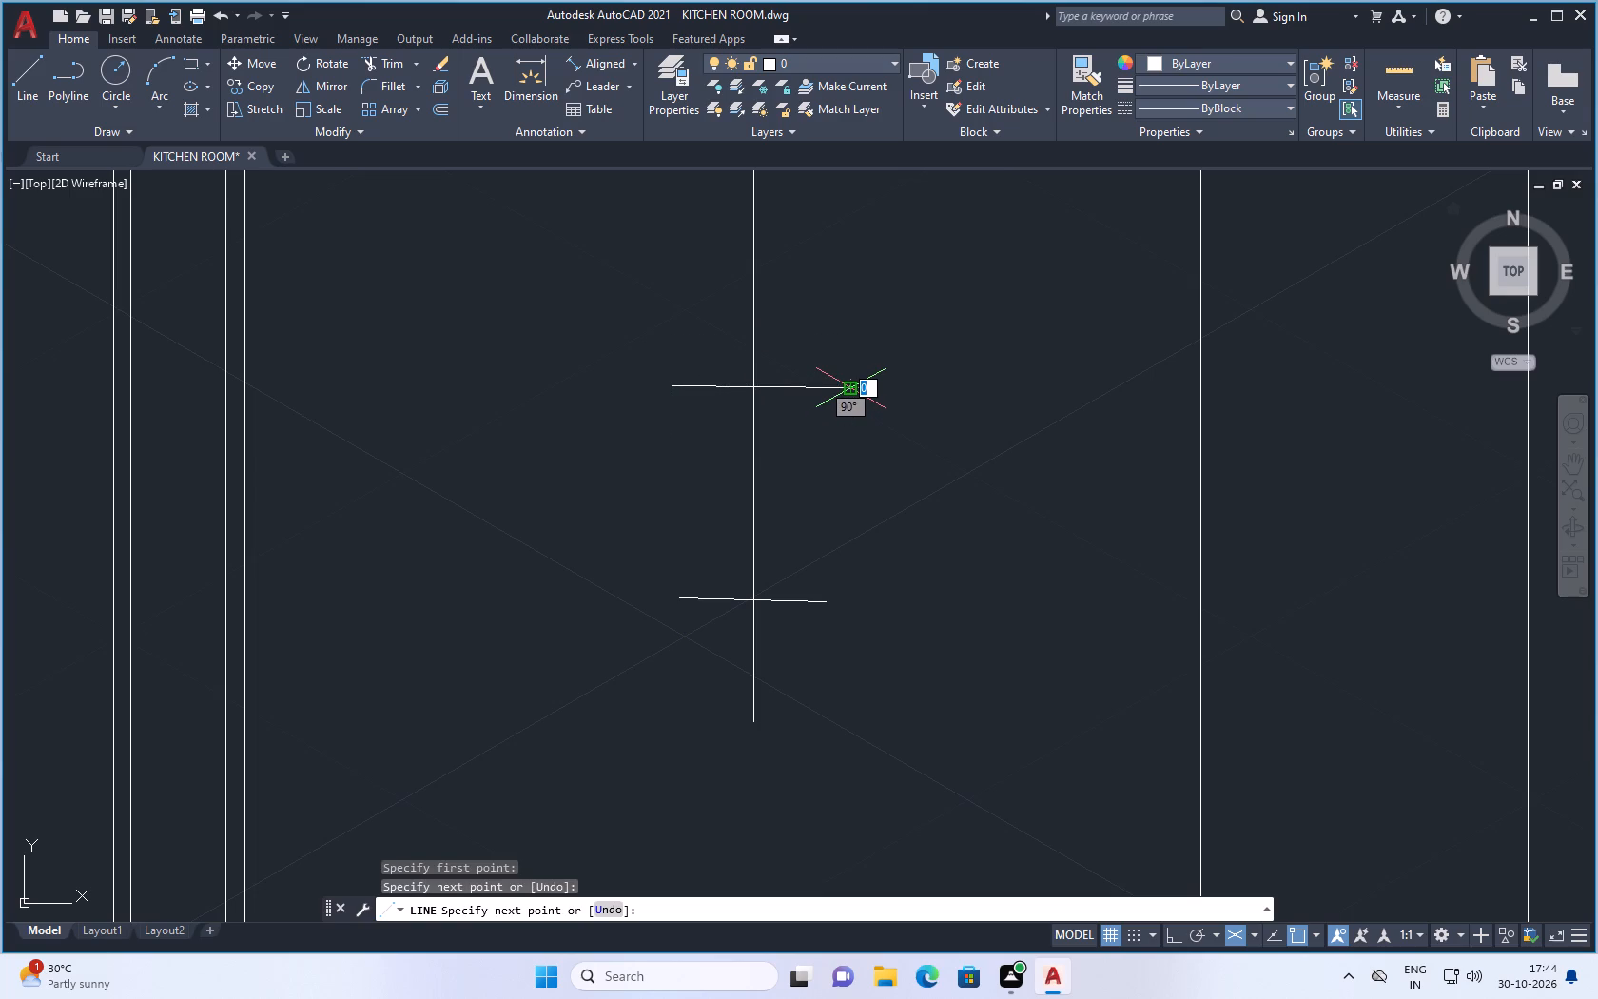
pyautogui.press('Escape')
# Draw an inward-curving spline from near the upper crossing line's right end down to the lower crossing line's right end.
pyautogui.scroll(-1, 770, 490)
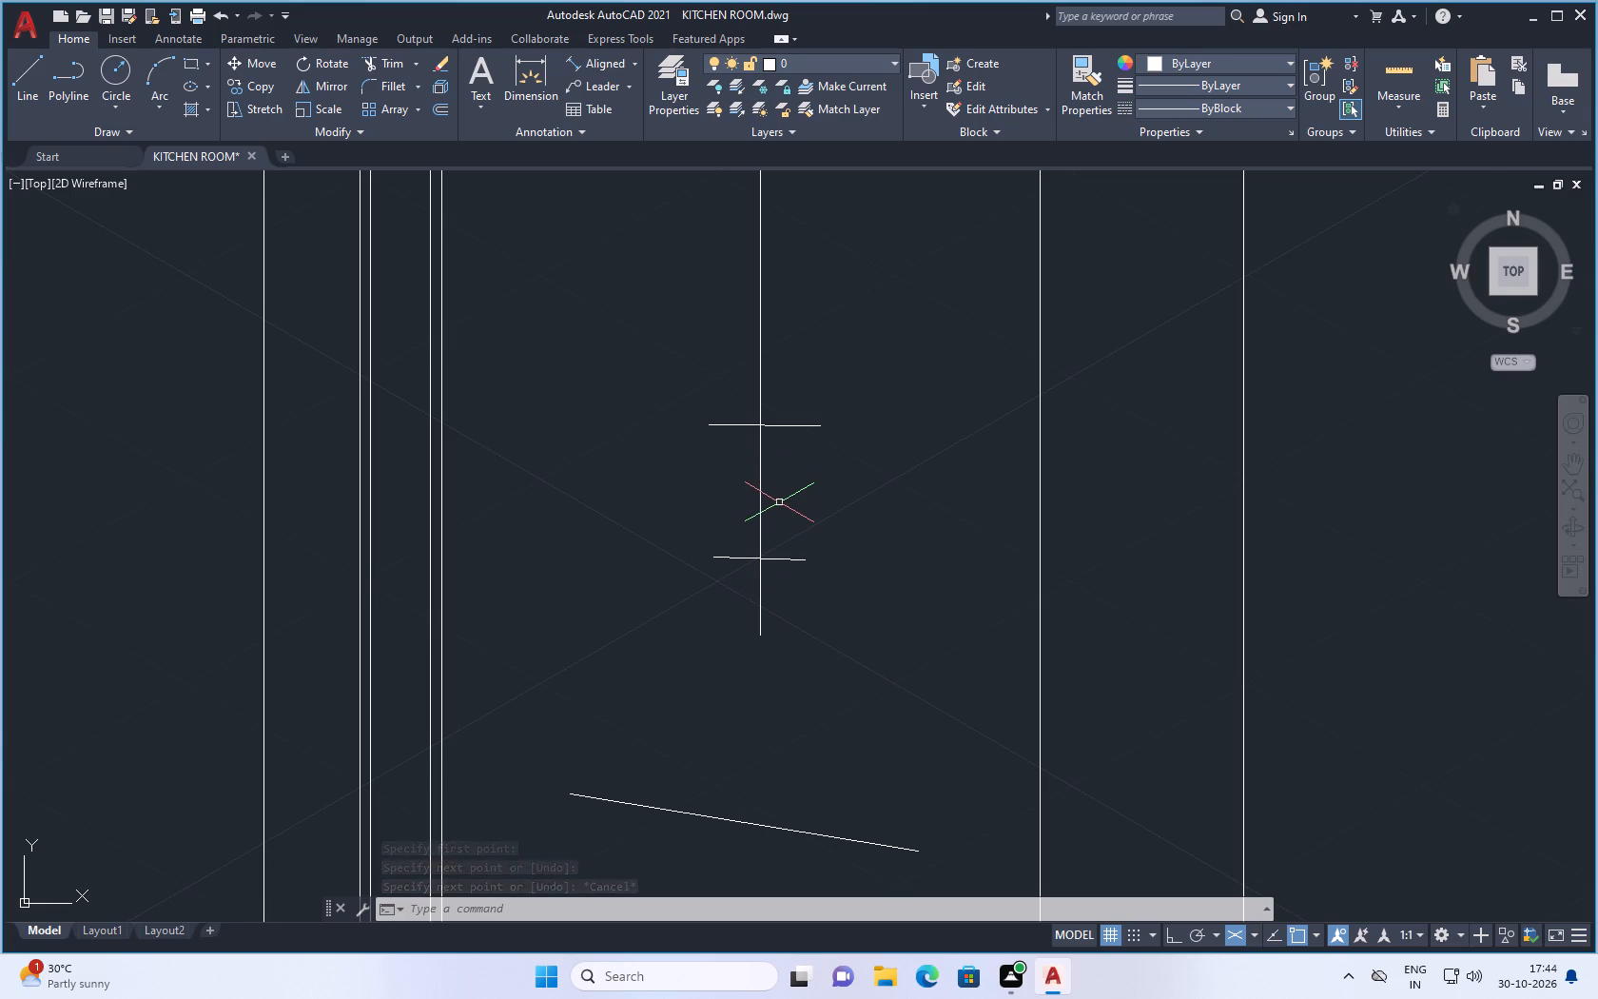
pyautogui.scroll(-1, 761, 524)
pyautogui.scroll(1, 775, 508)
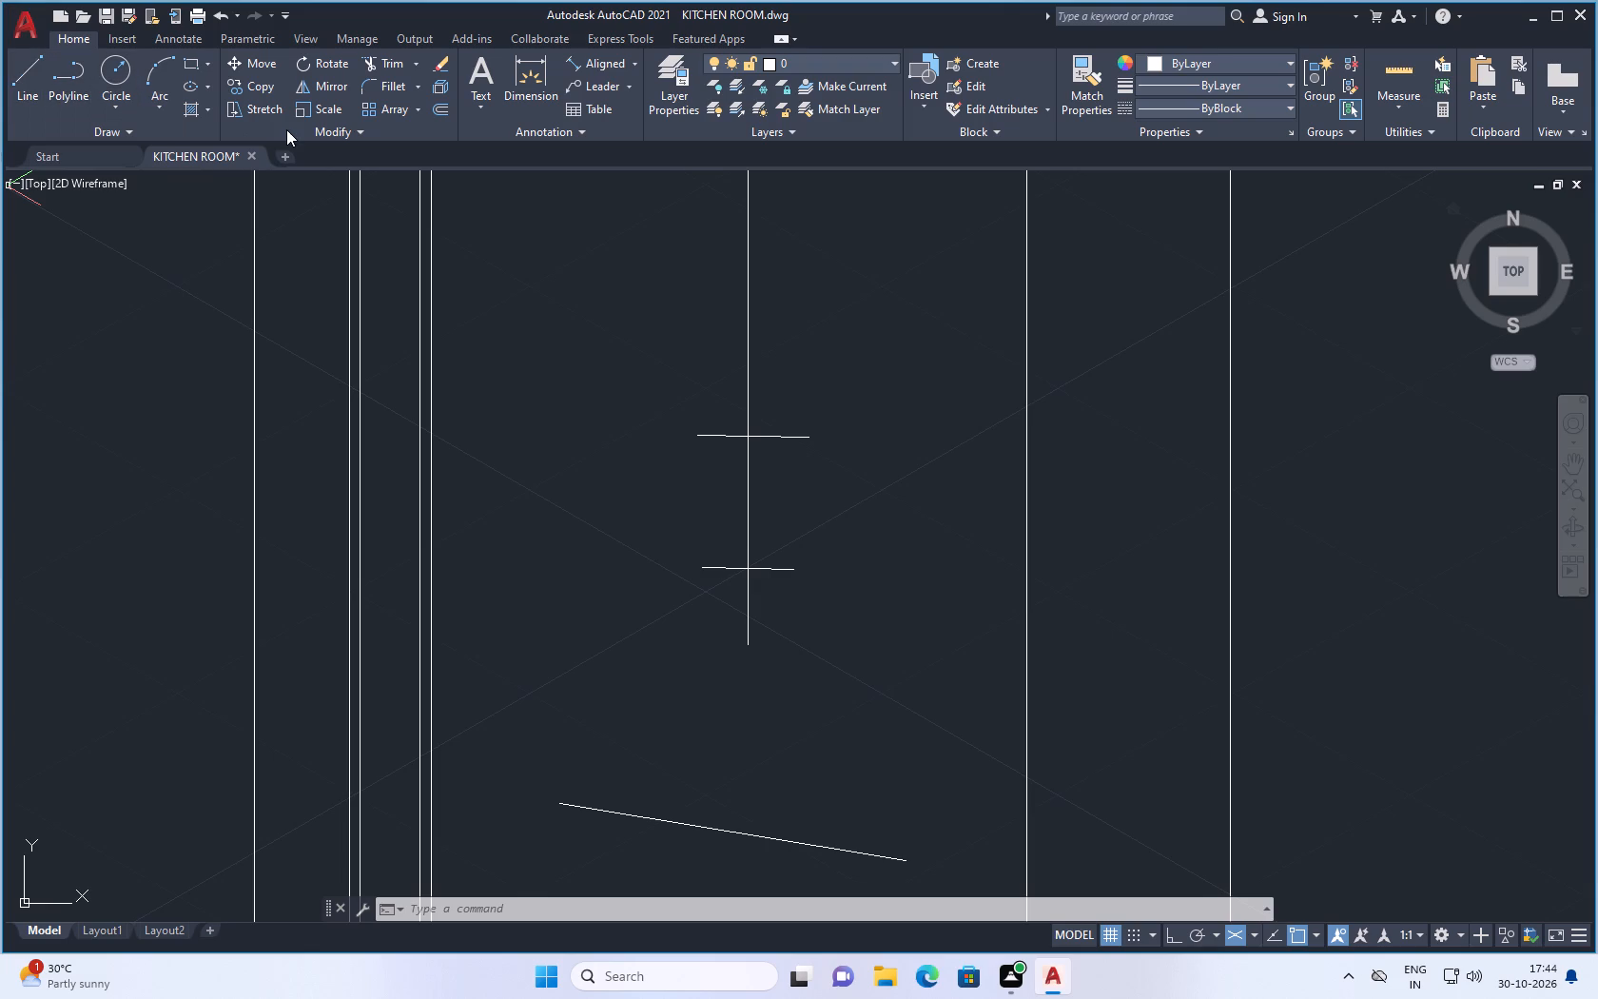
pyautogui.write('sp')
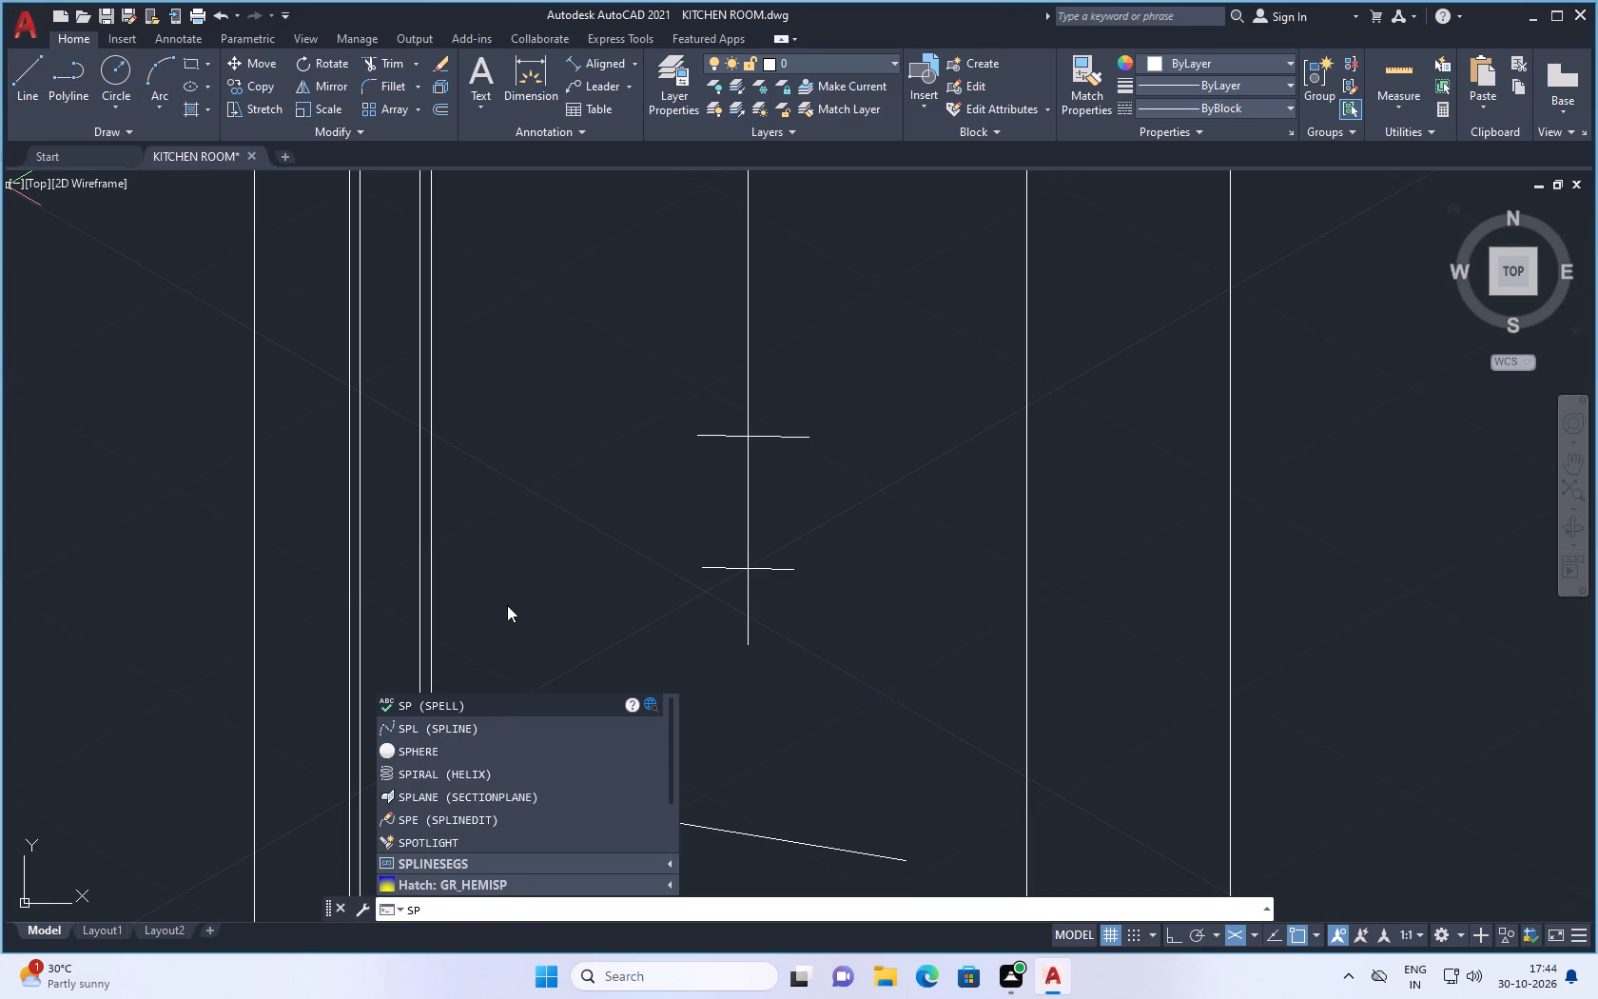
pyautogui.click(449, 728)
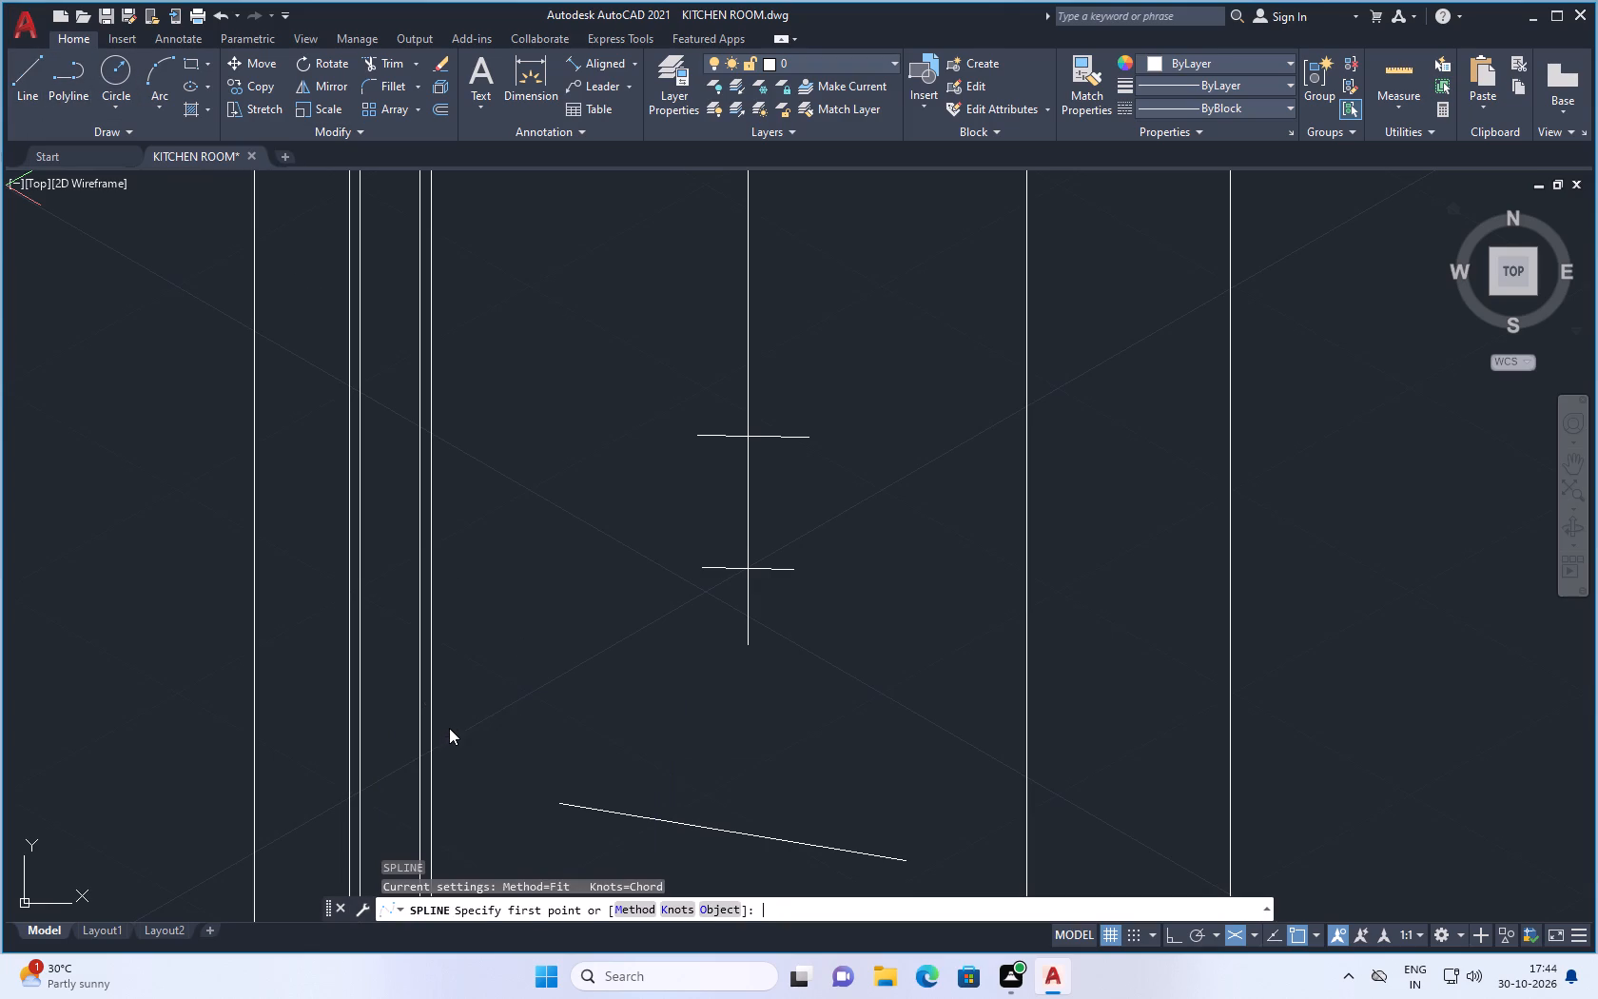
pyautogui.click(793, 436)
pyautogui.click(787, 504)
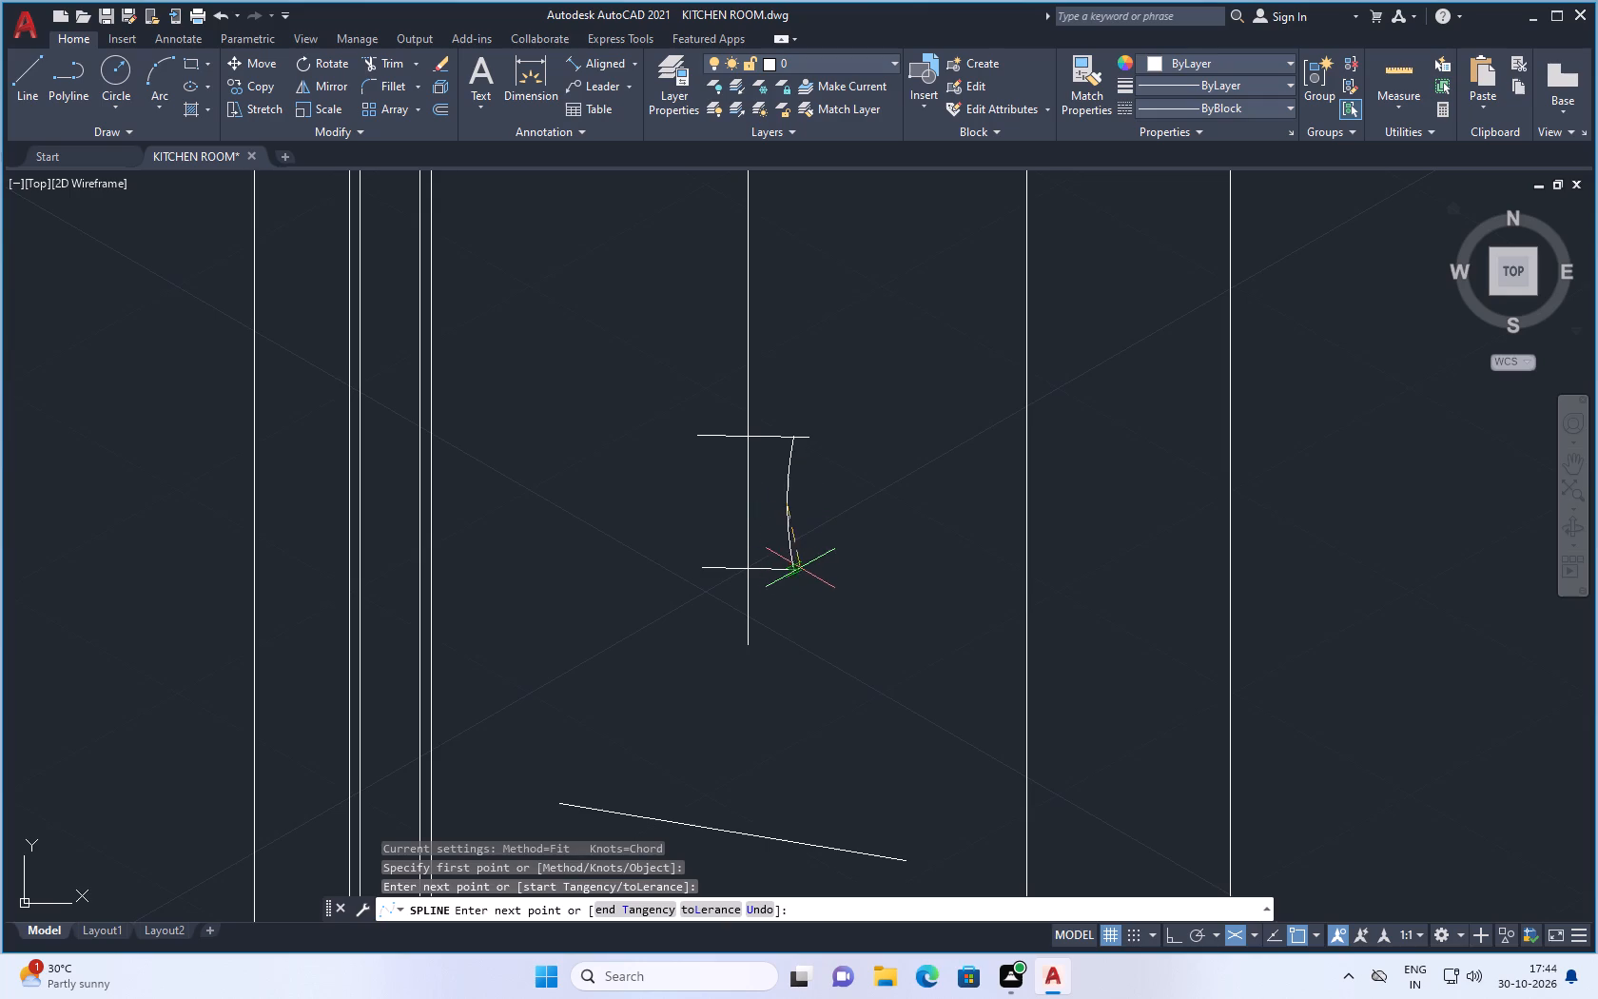
pyautogui.click(801, 571)
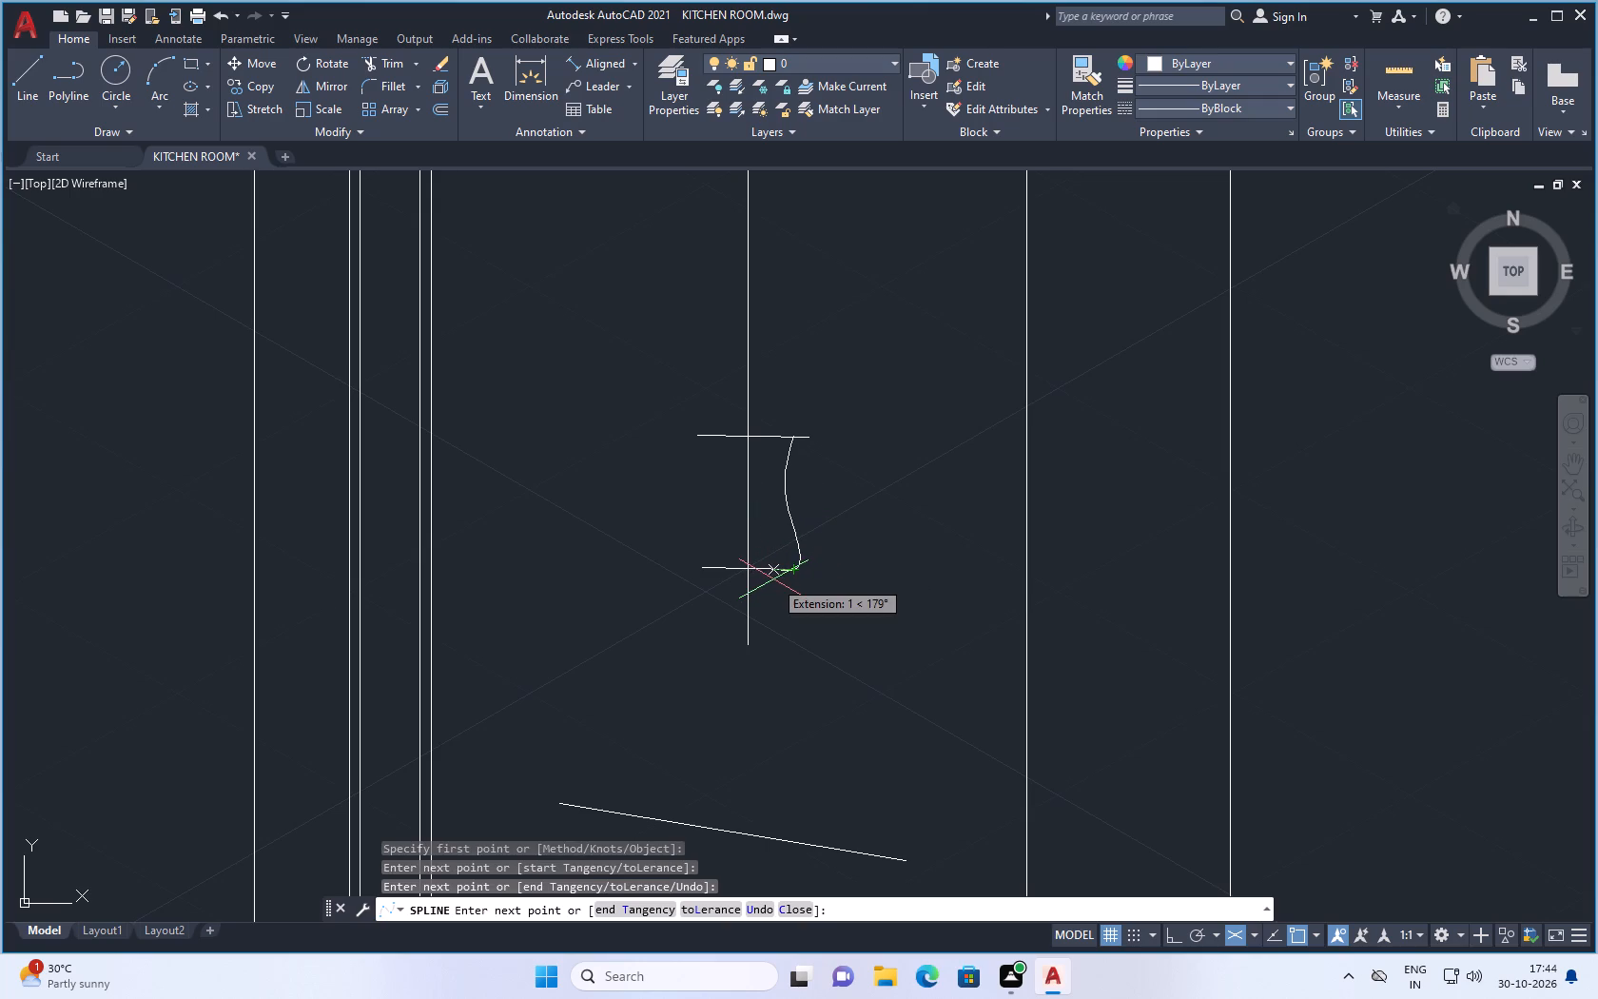
pyautogui.click(784, 570)
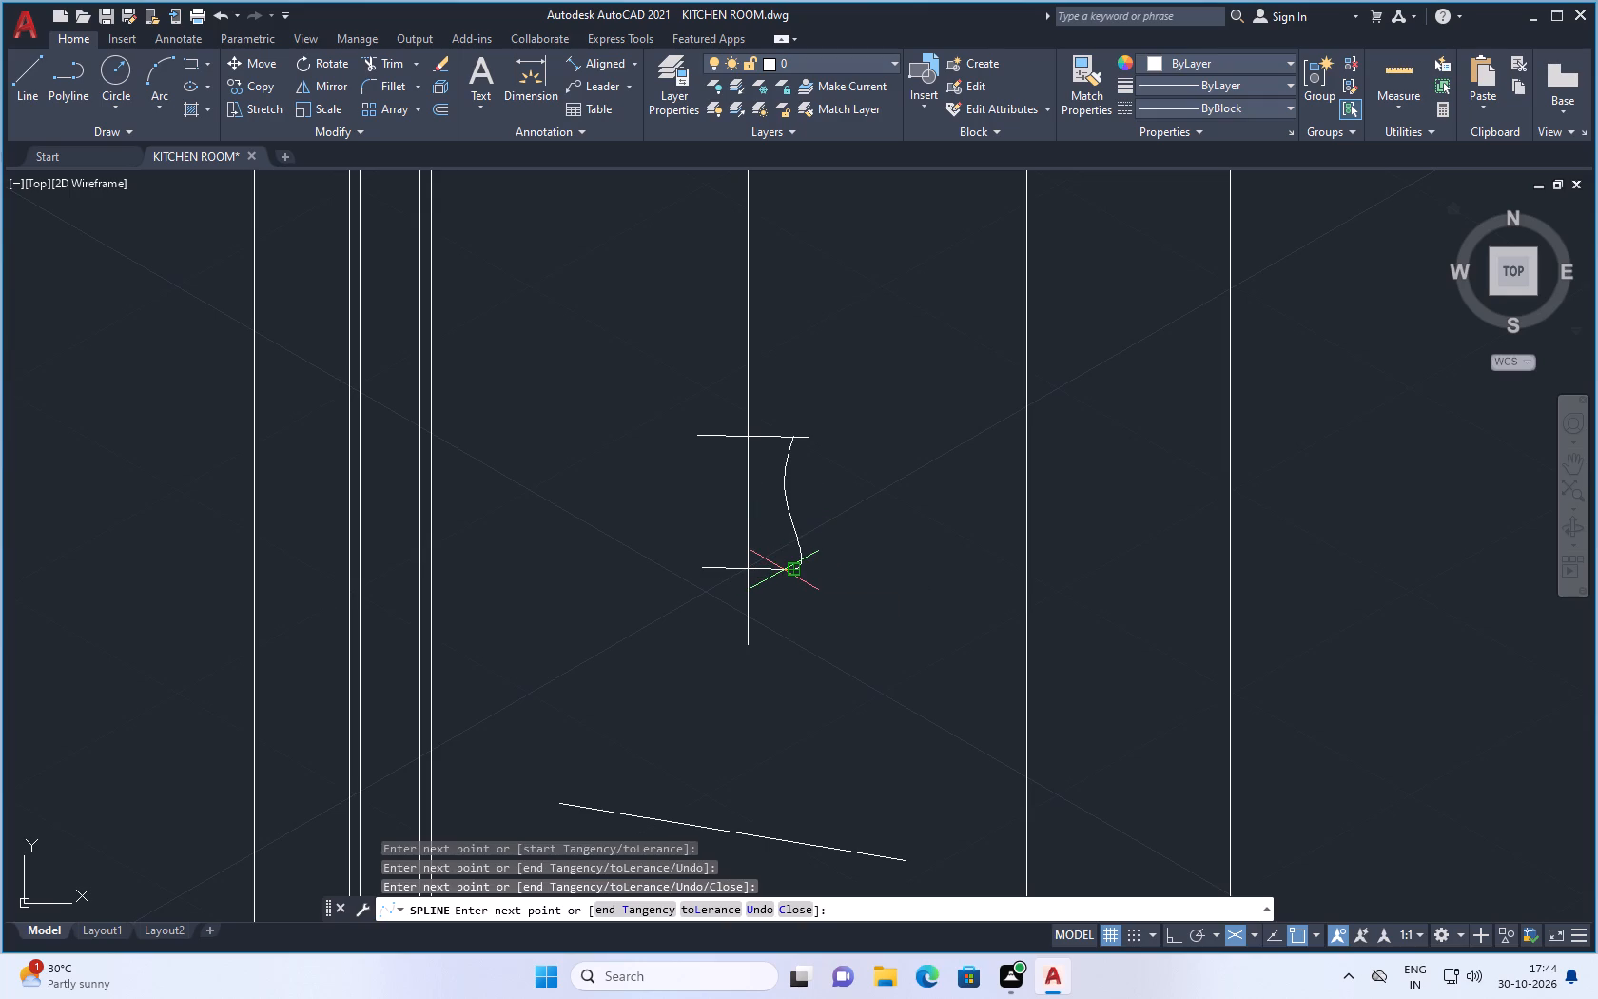
pyautogui.press('Return')
# Draw a second inward-curving spline joining the left ends of the upper and lower crossing lines.
pyautogui.scroll(-1, 798, 611)
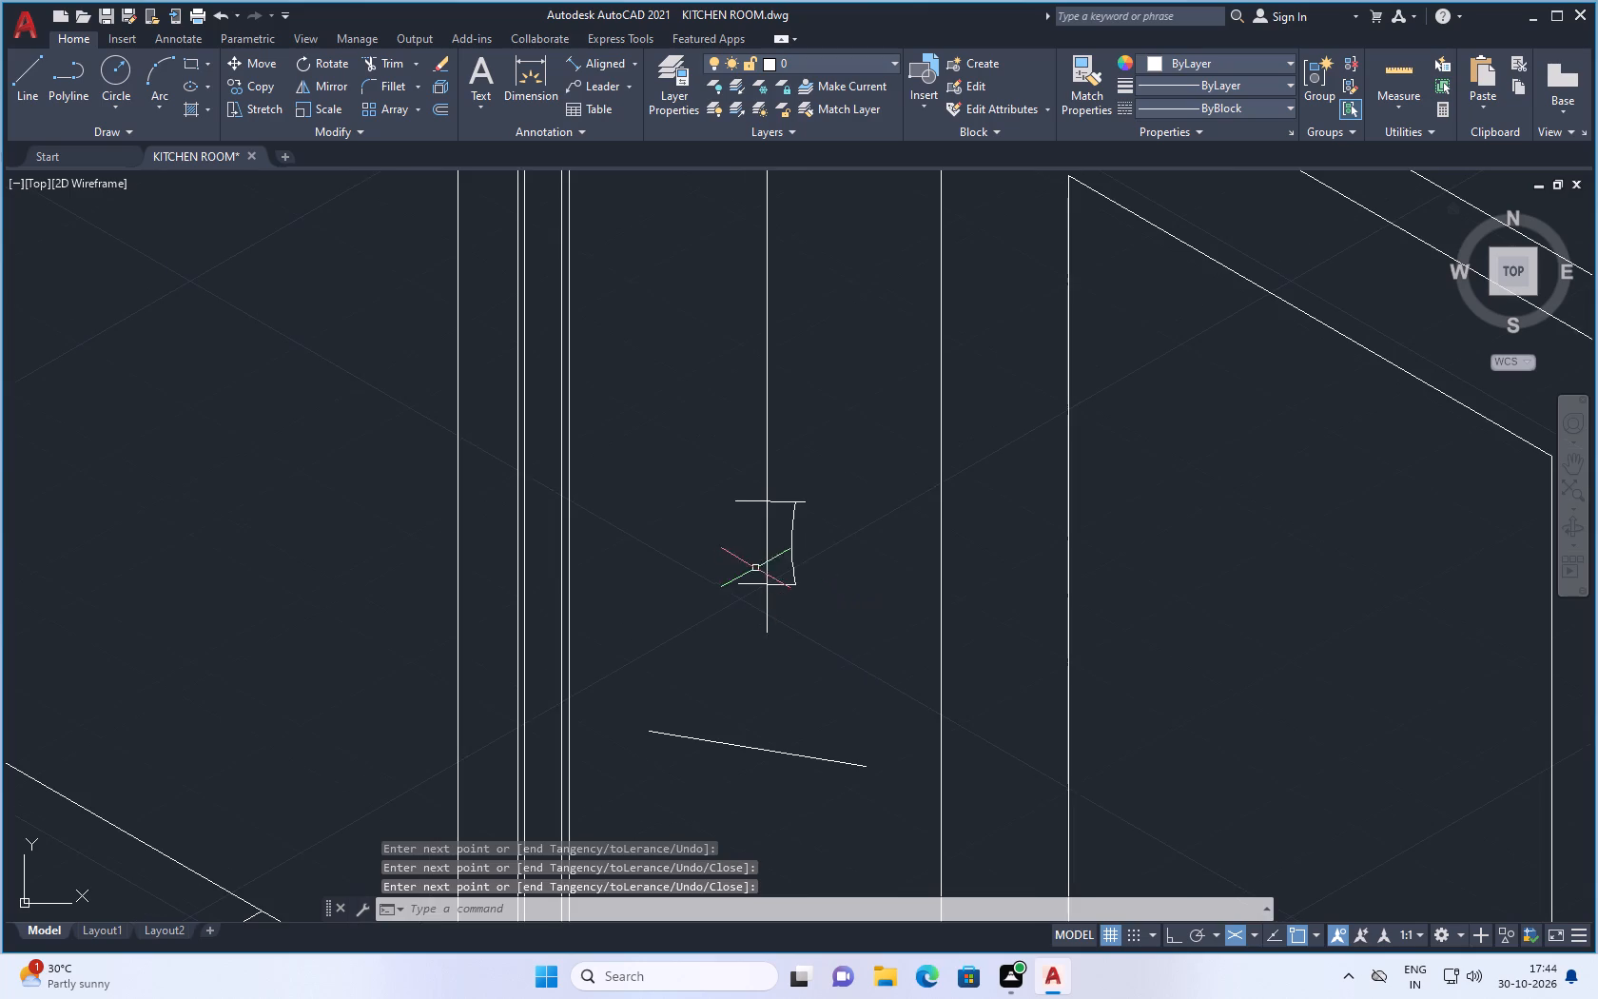
pyautogui.press('space')
pyautogui.scroll(2, 722, 568)
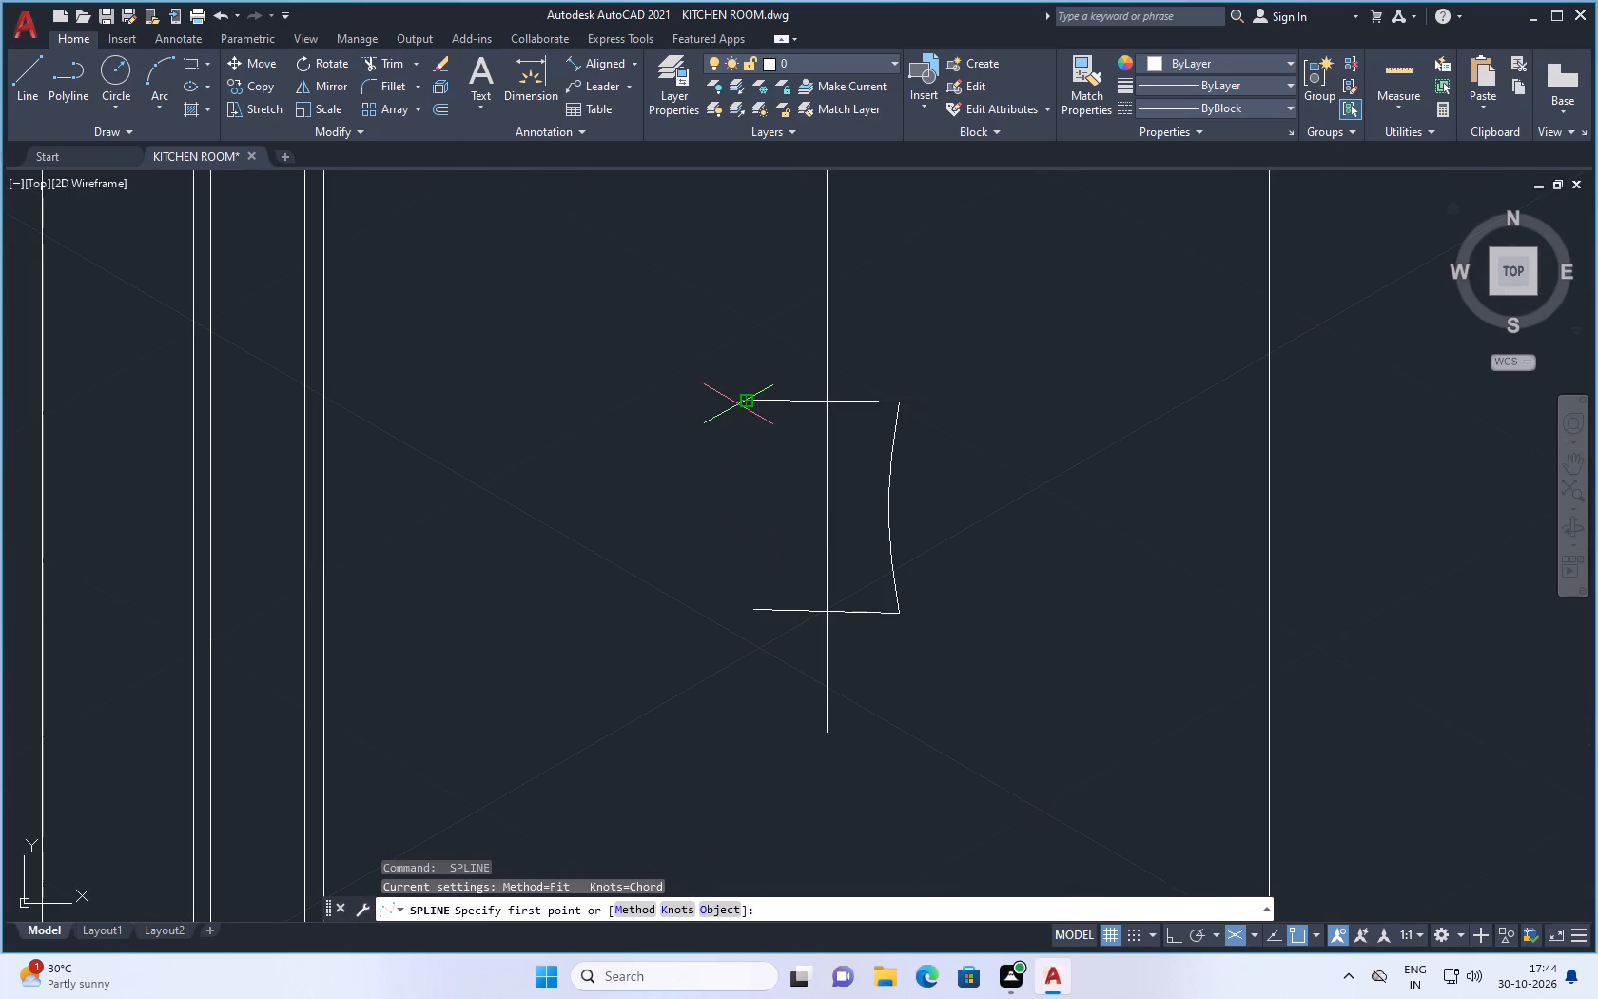
pyautogui.click(739, 404)
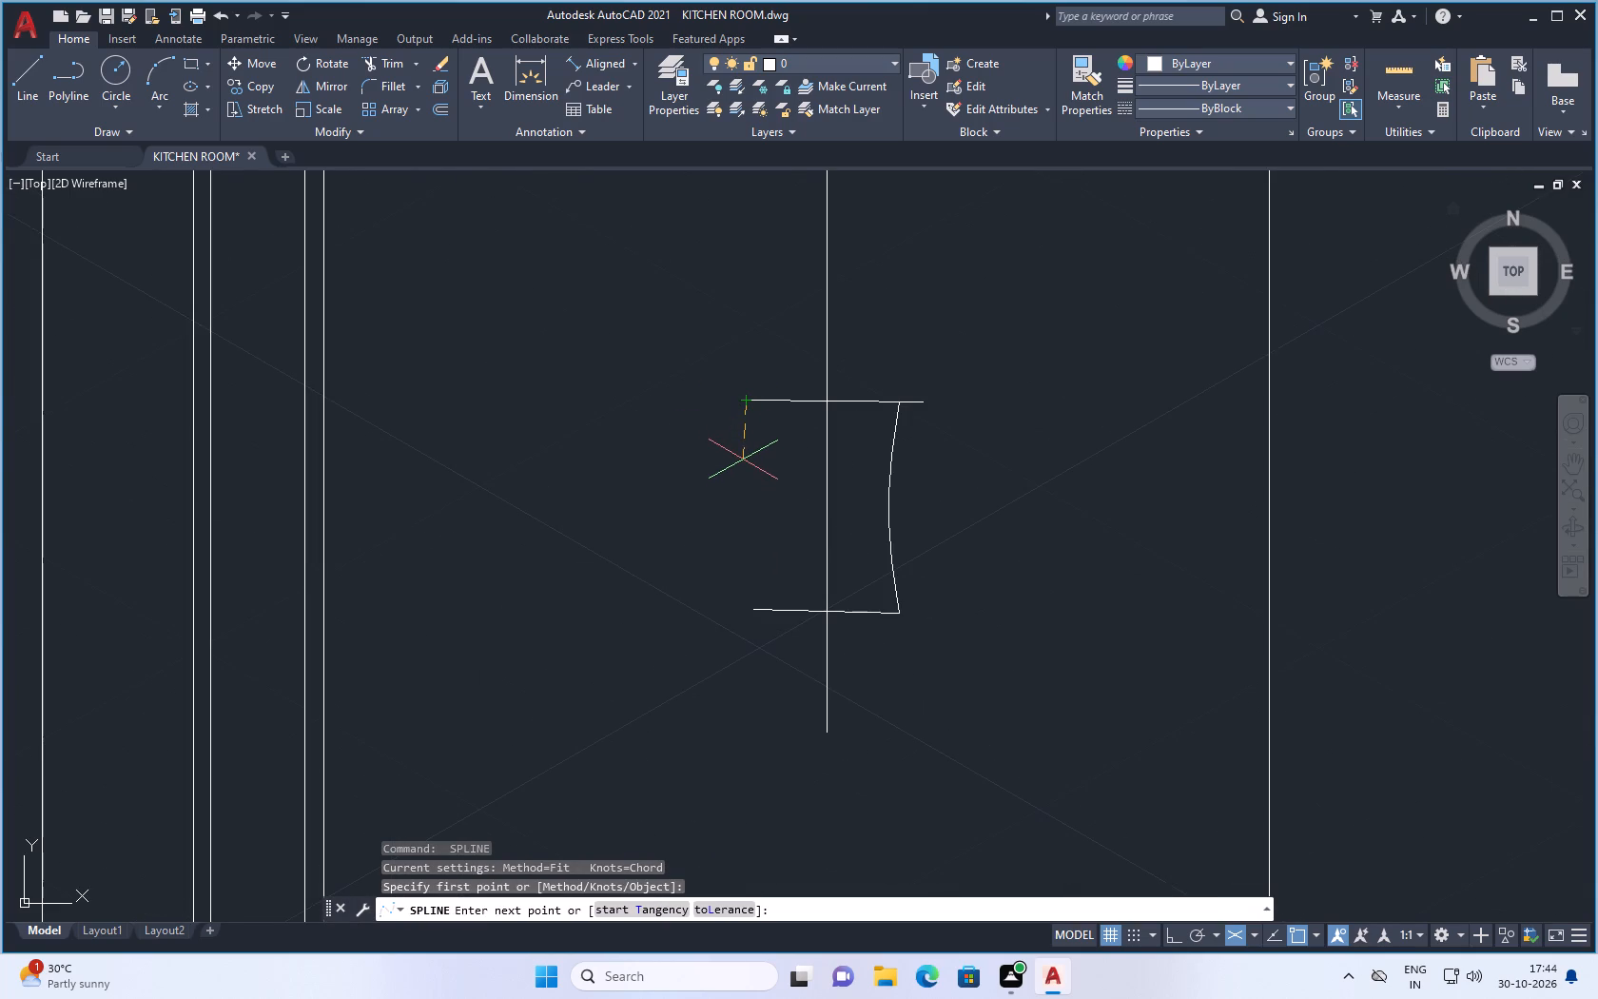
pyautogui.click(763, 529)
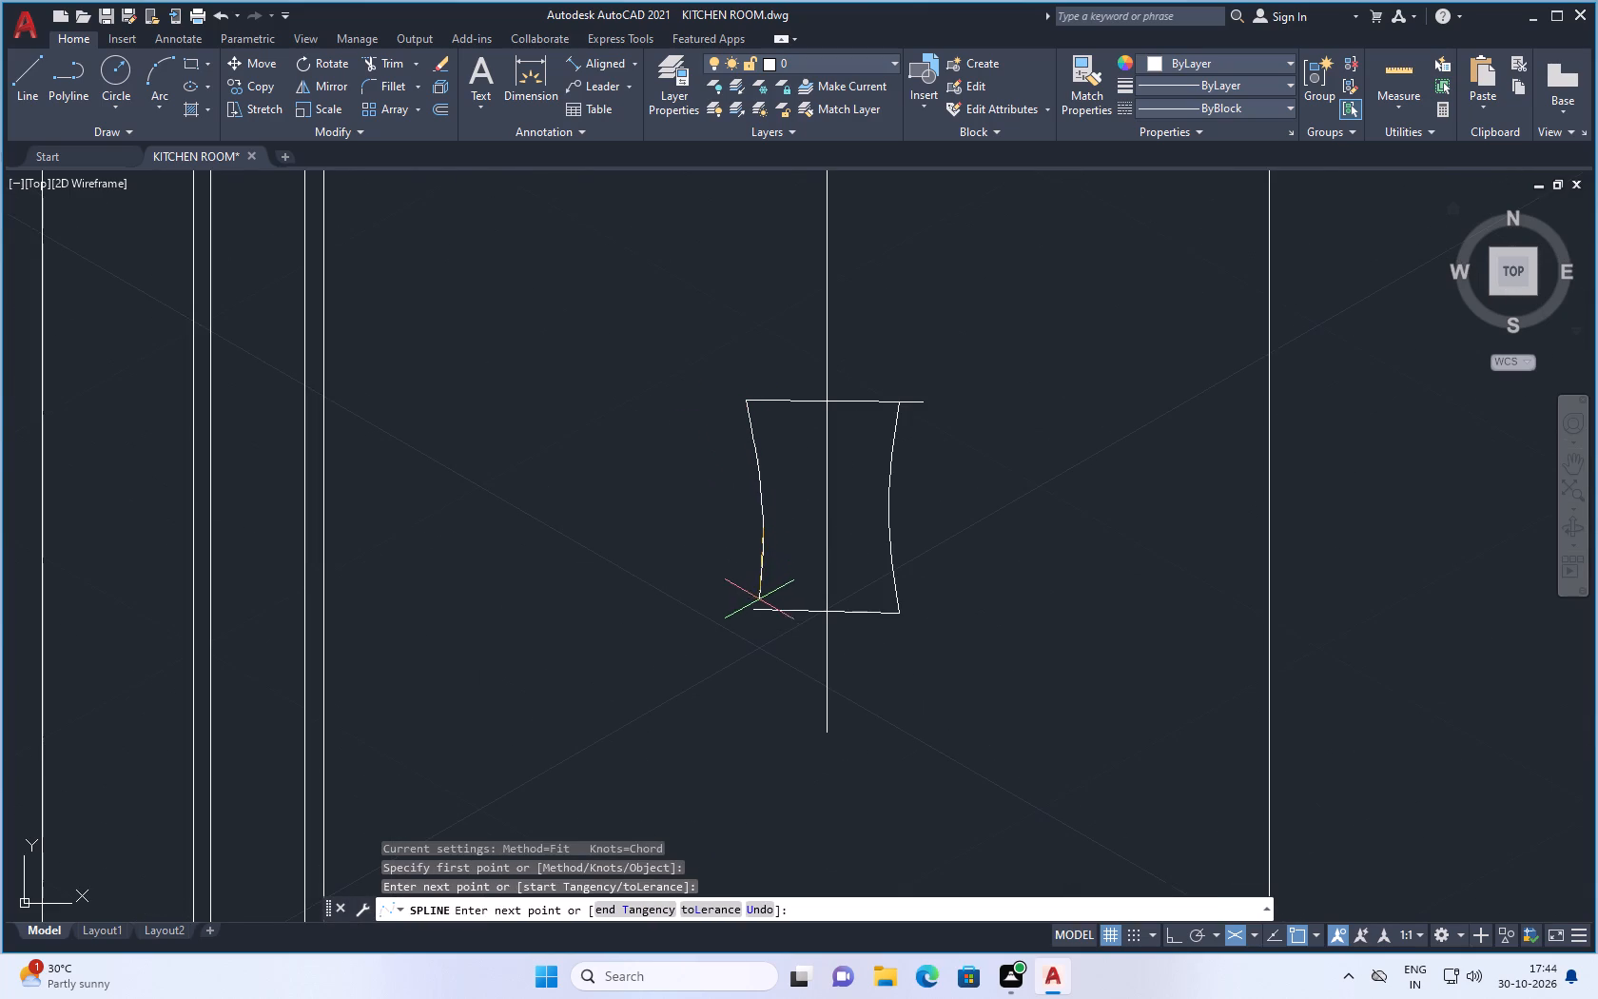
pyautogui.click(755, 607)
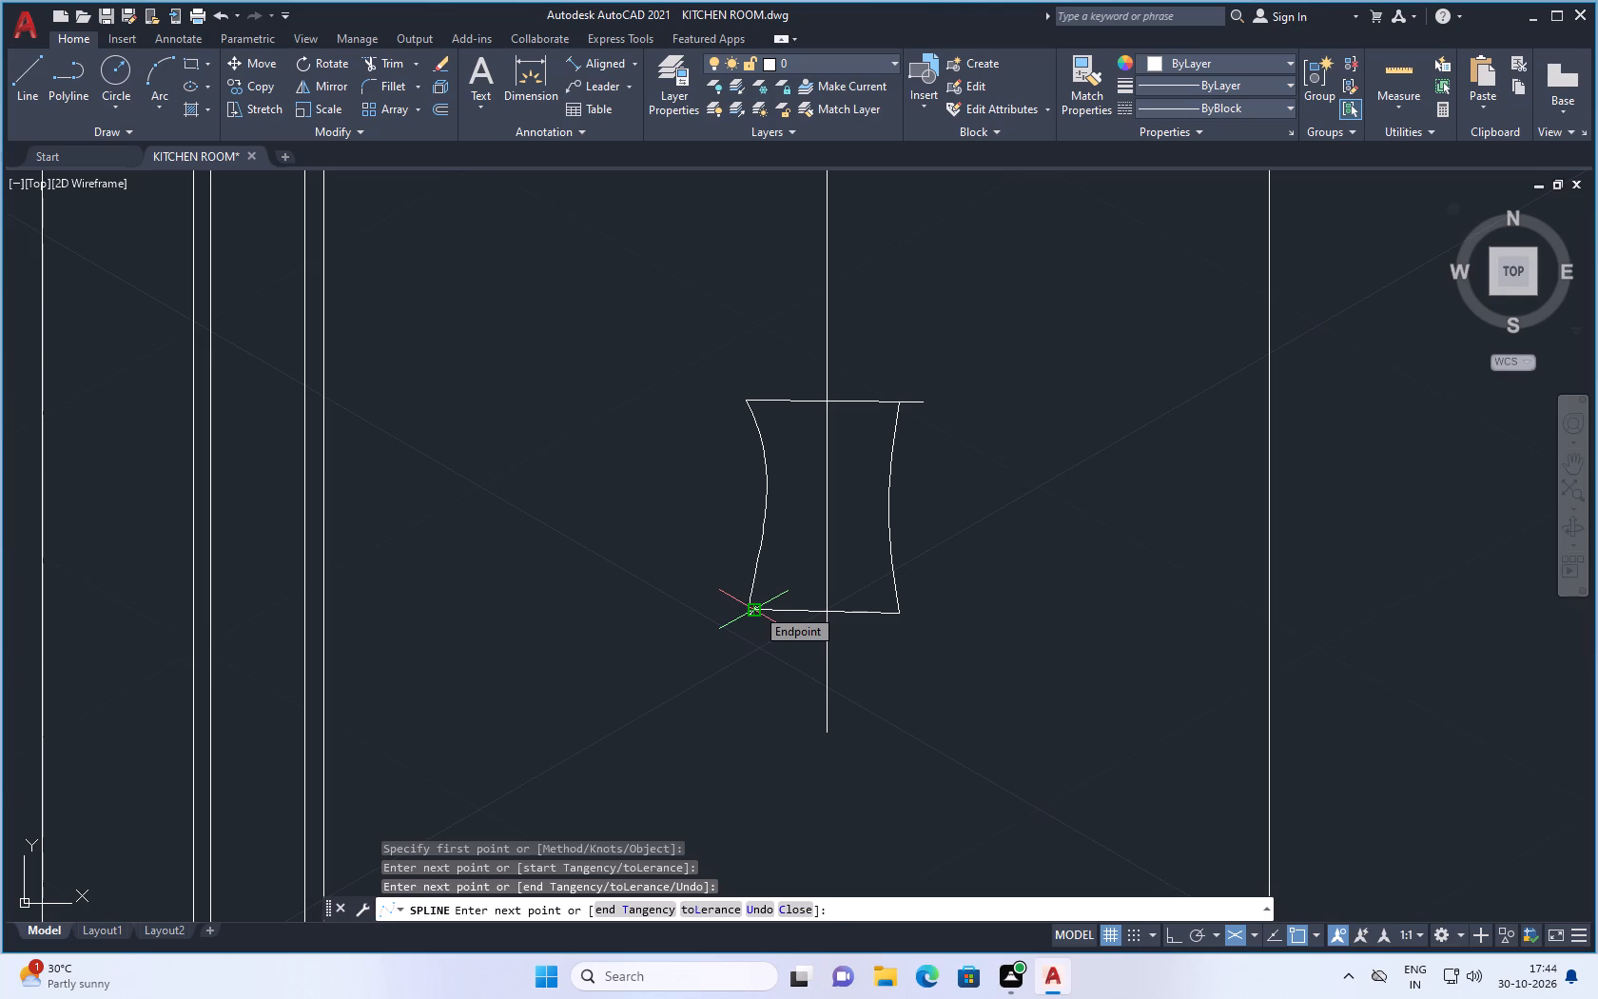
pyautogui.press('Return')
# Replace the straight lower crossing line with a downward-bulging arc through the lower ends of the two splines.
pyautogui.scroll(1, 771, 619)
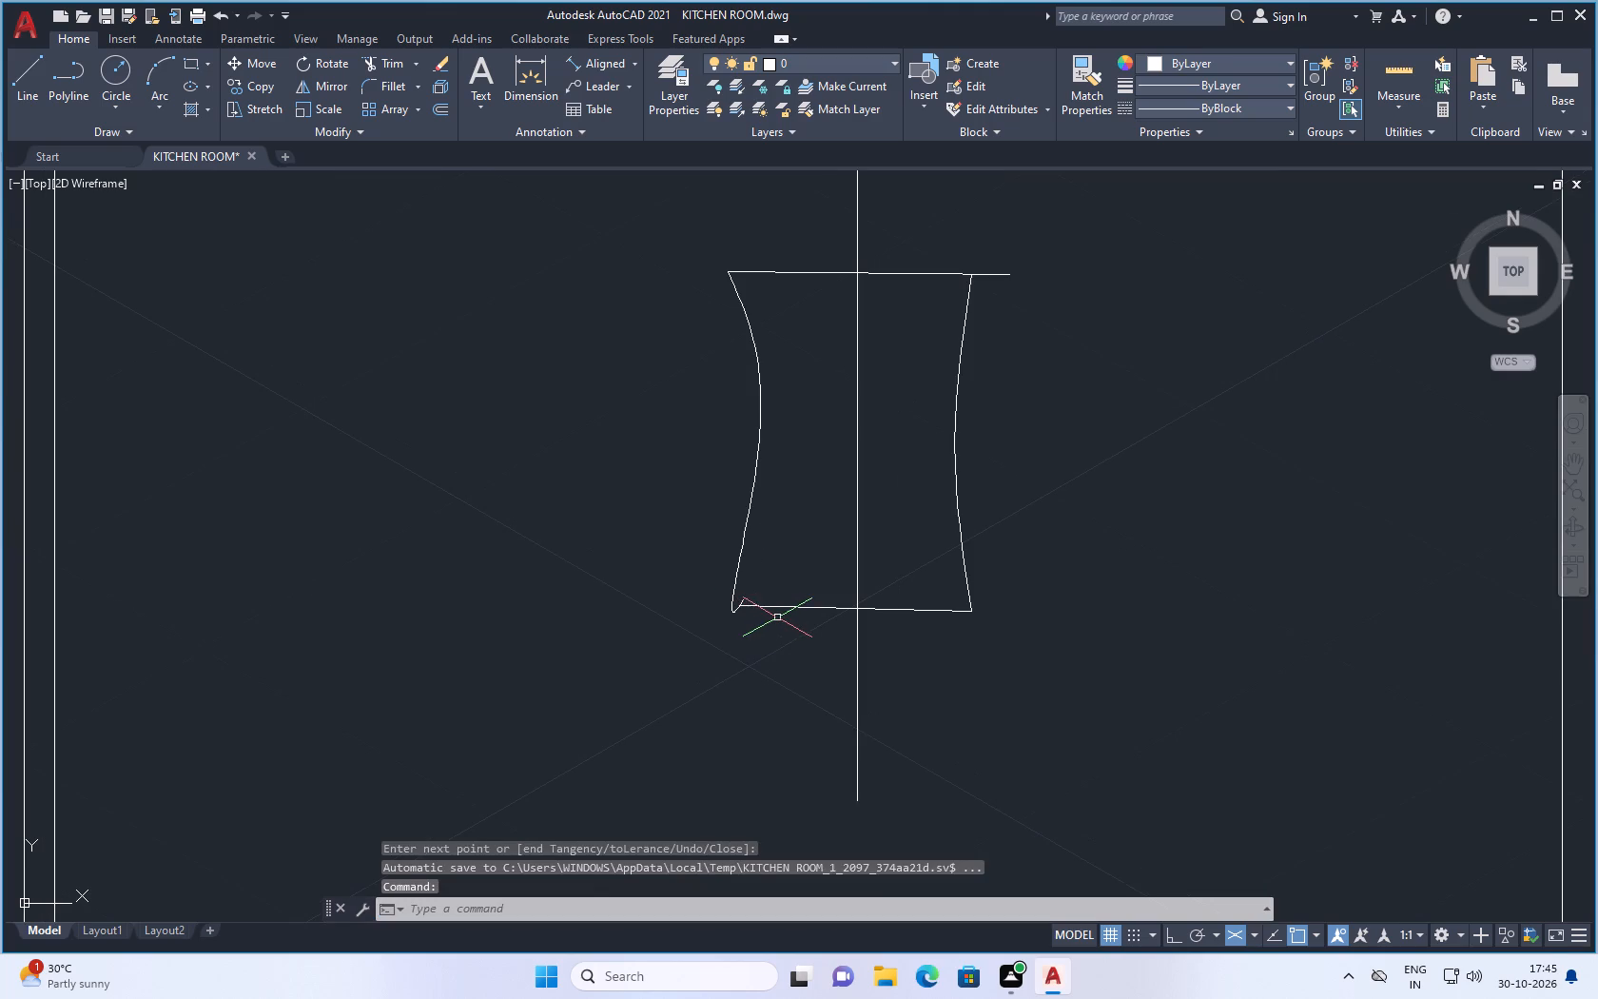
pyautogui.click(787, 604)
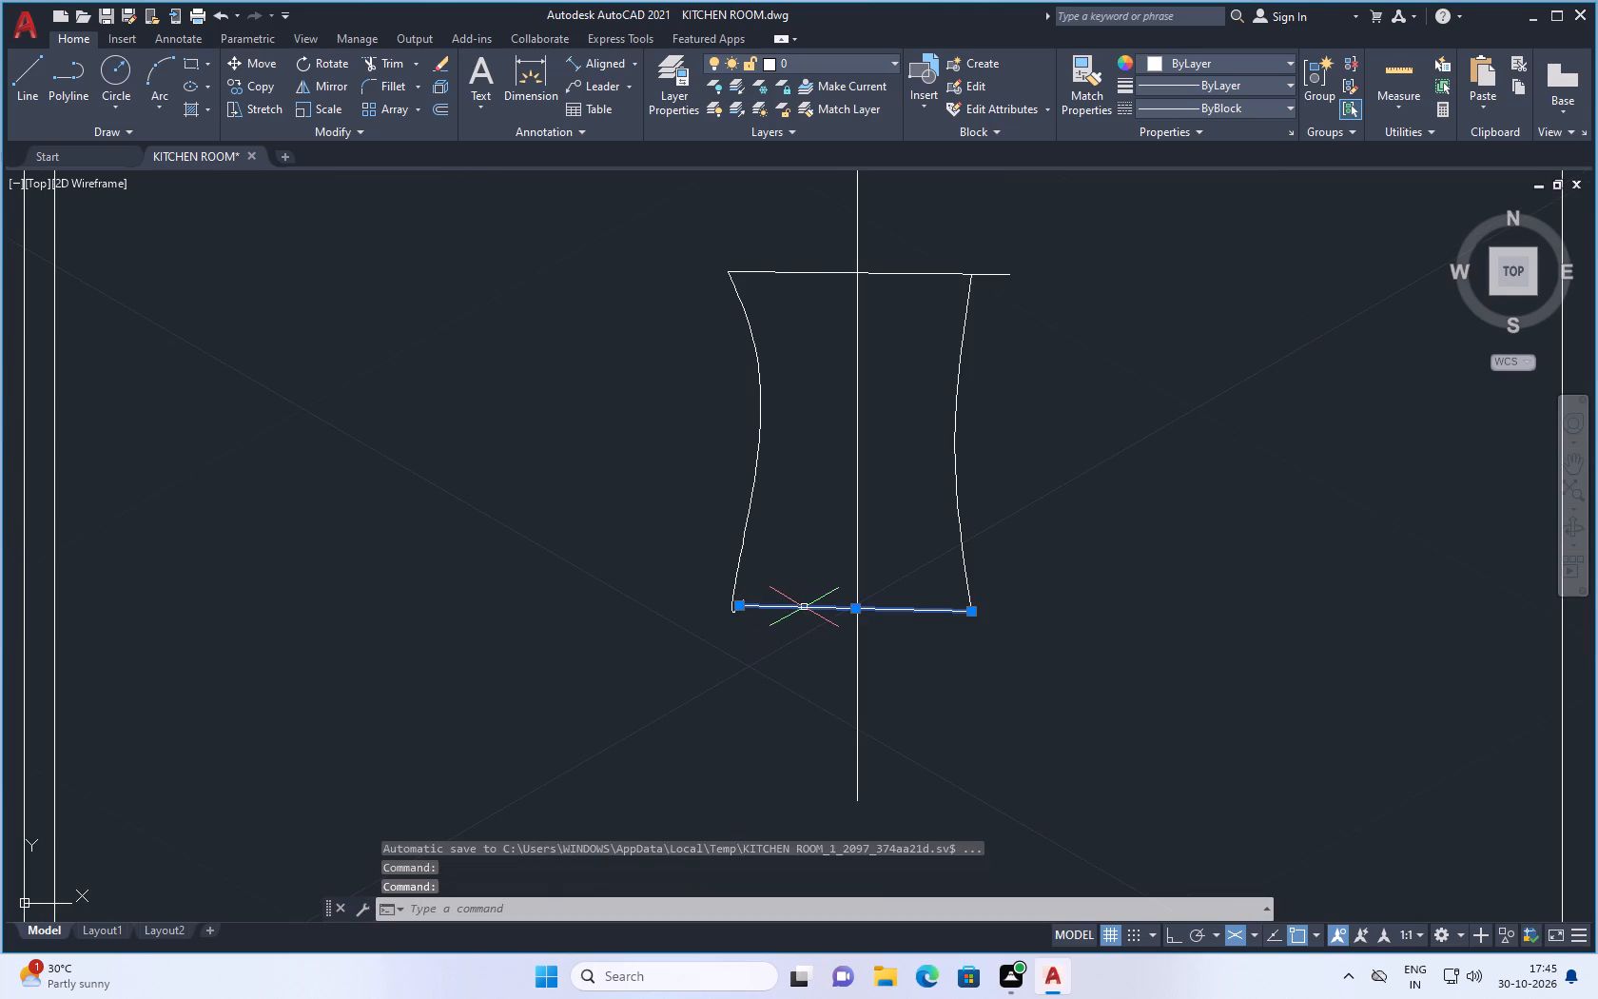
pyautogui.press('Delete')
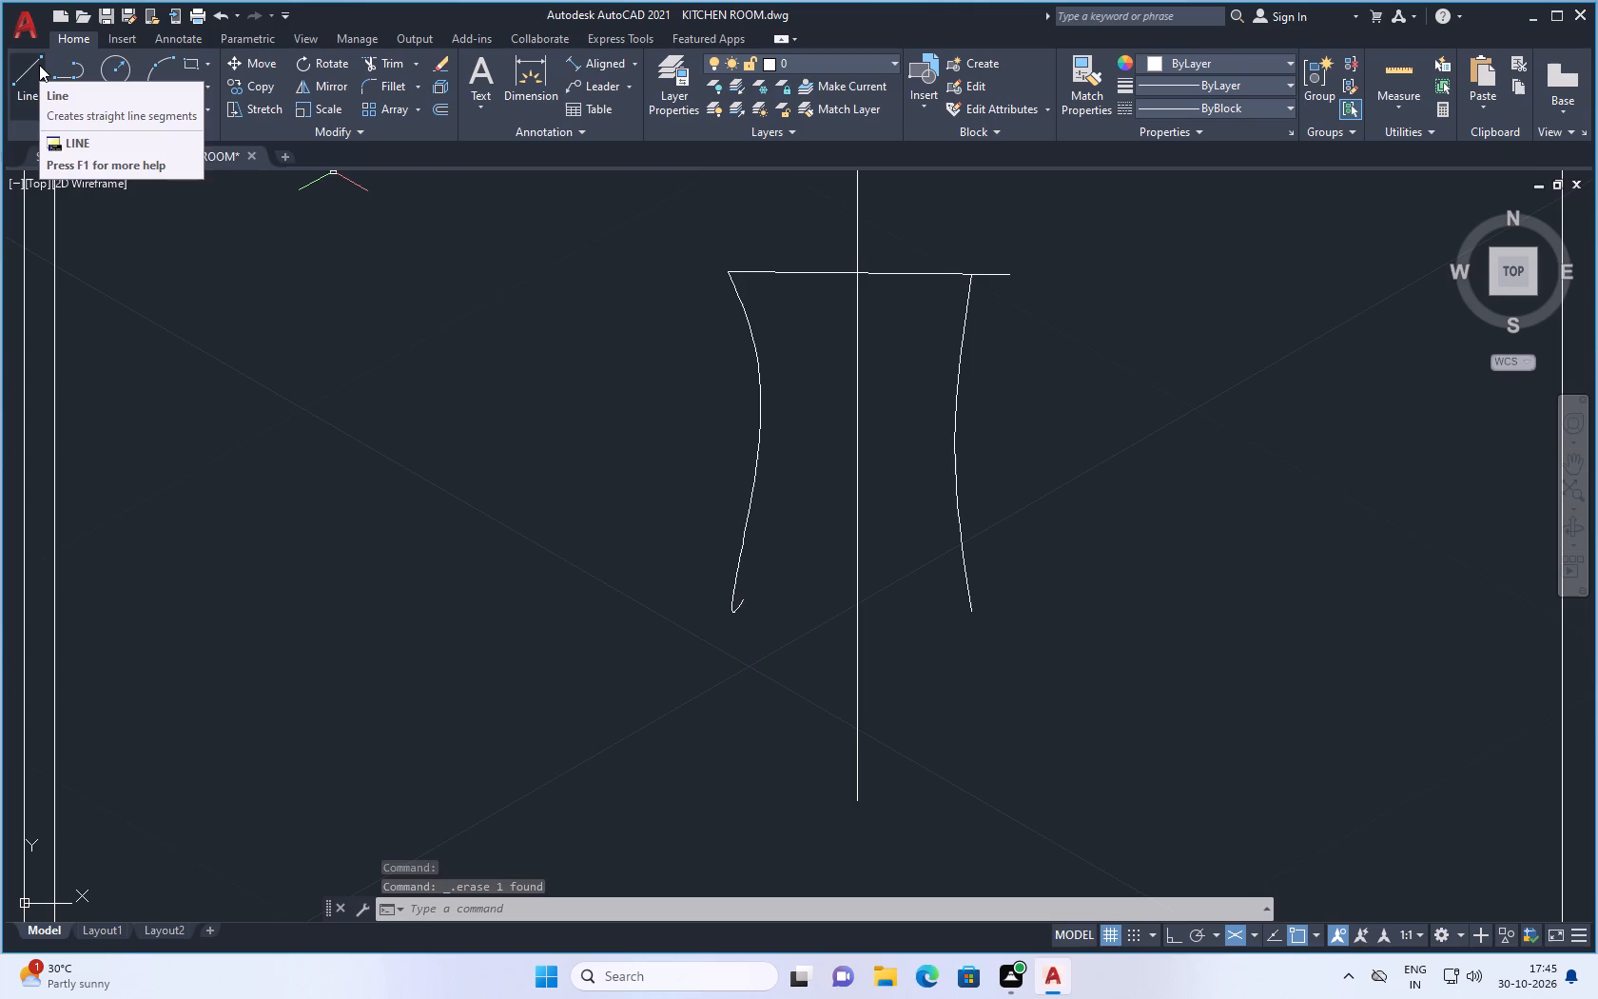
pyautogui.click(166, 69)
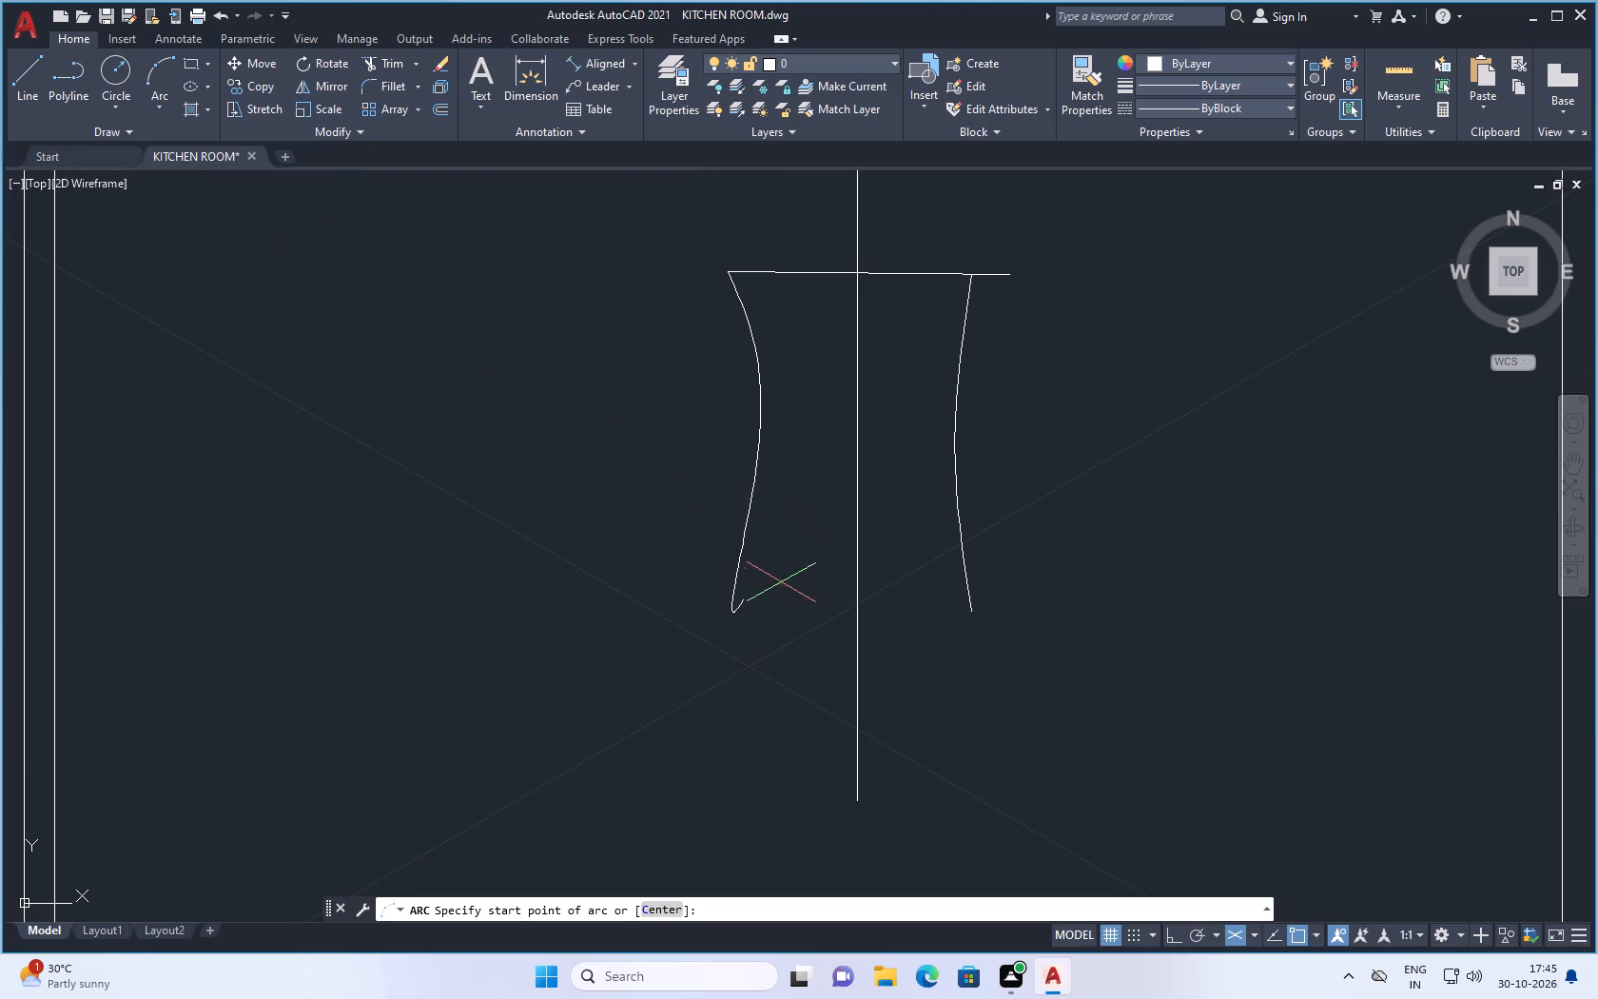
pyautogui.click(731, 606)
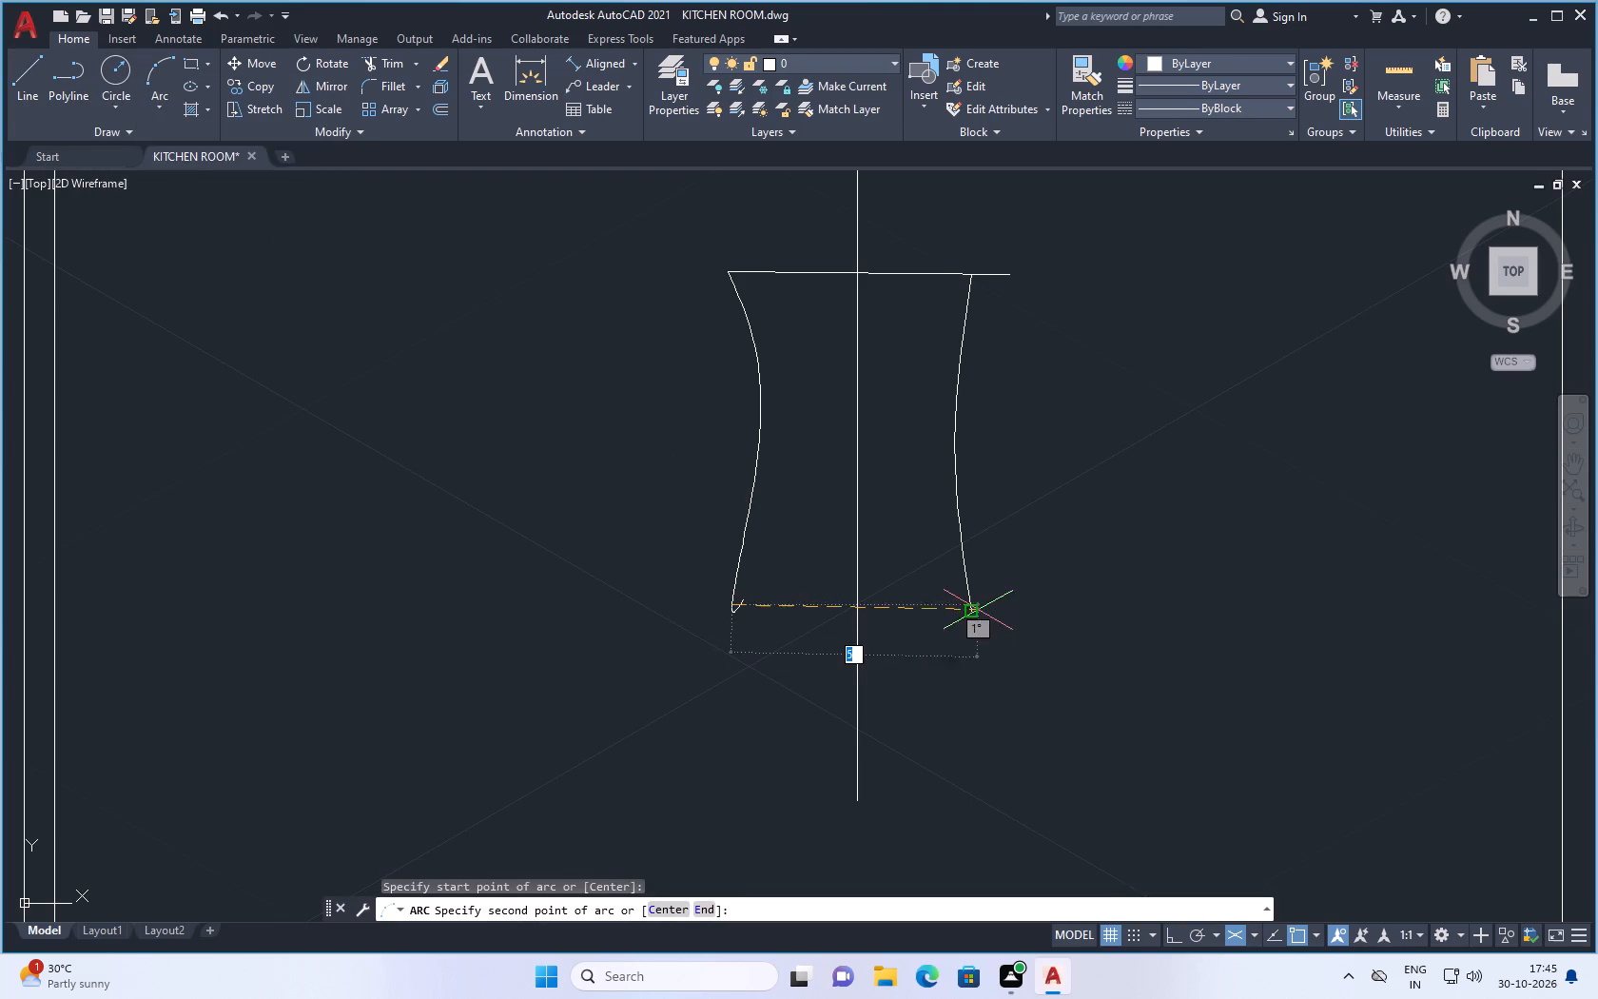
pyautogui.click(977, 610)
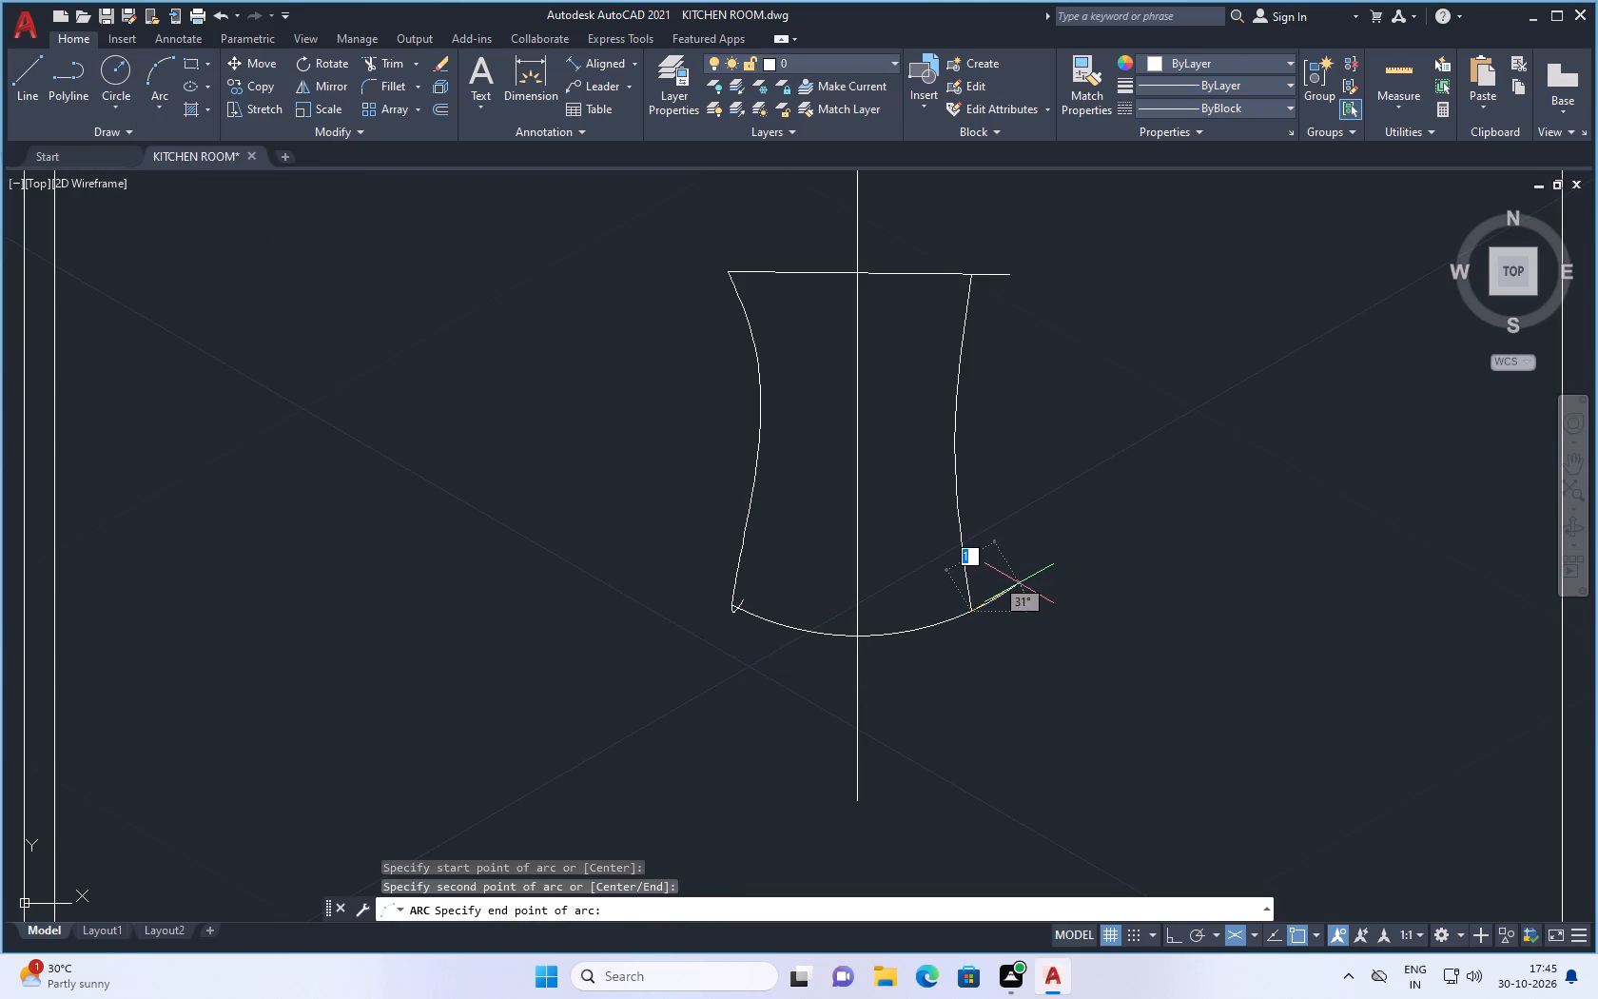
pyautogui.click(1023, 582)
# Trim the bottom arc's overrun past the right spline and the left spline's small hook inside the arc.
pyautogui.write('tr')
pyautogui.press('Return')
pyautogui.moveTo(1006, 586); pyautogui.dragTo(1007, 601)
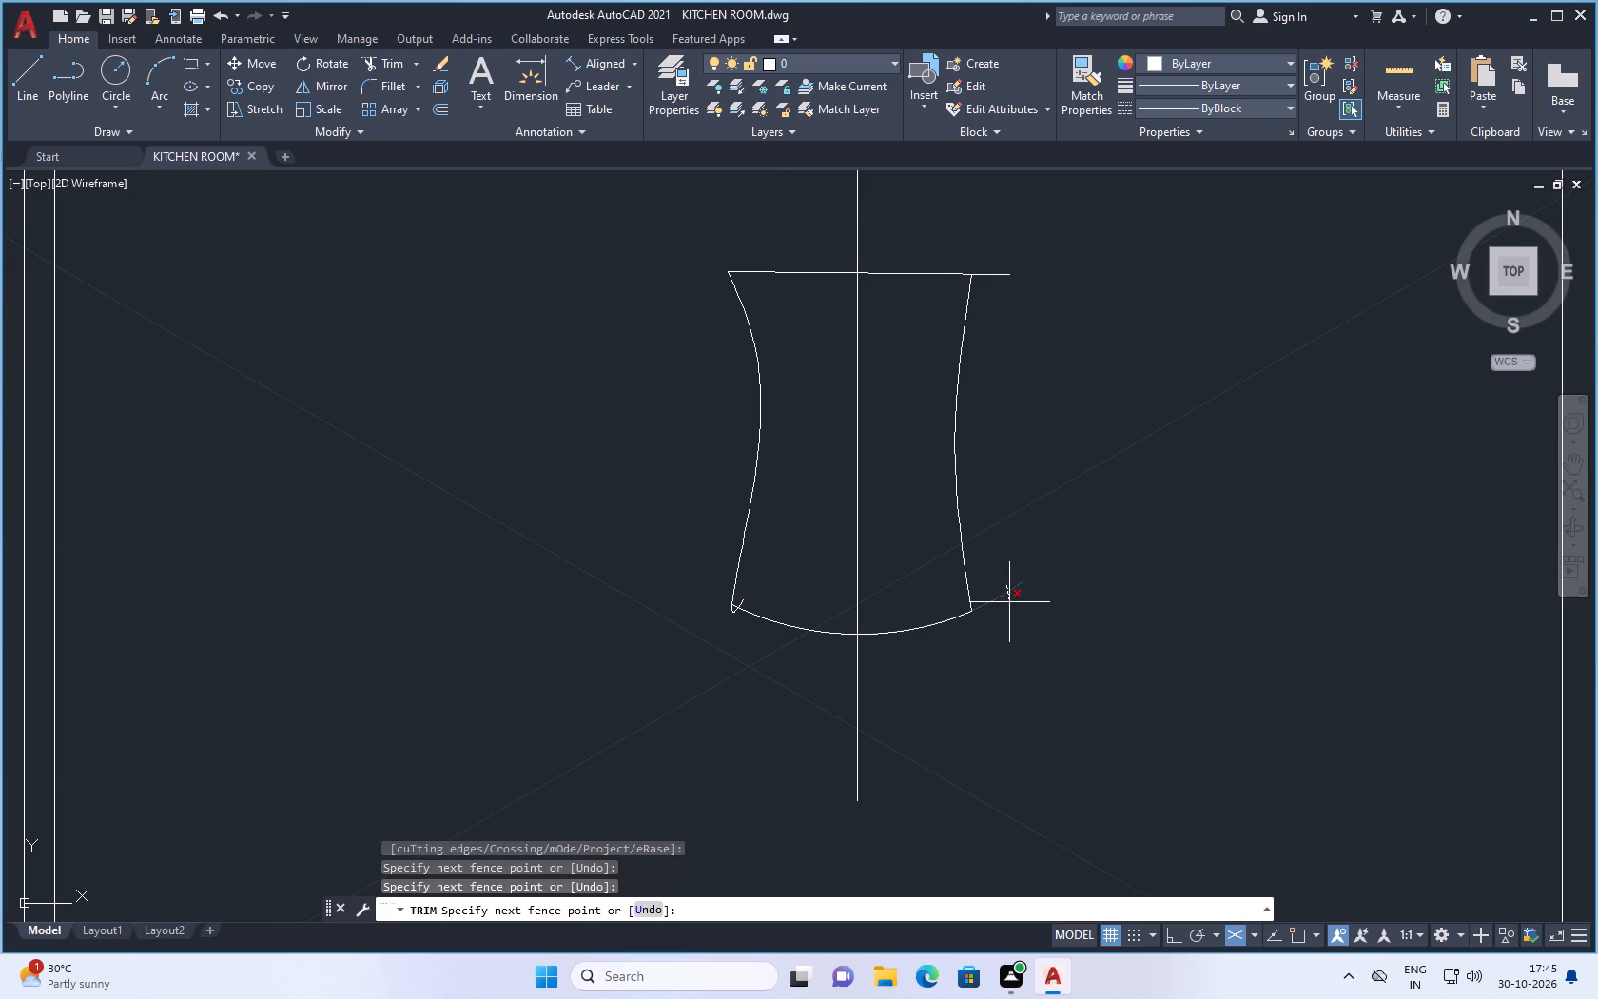
pyautogui.doubleClick(1009, 587)
pyautogui.scroll(1, 767, 610)
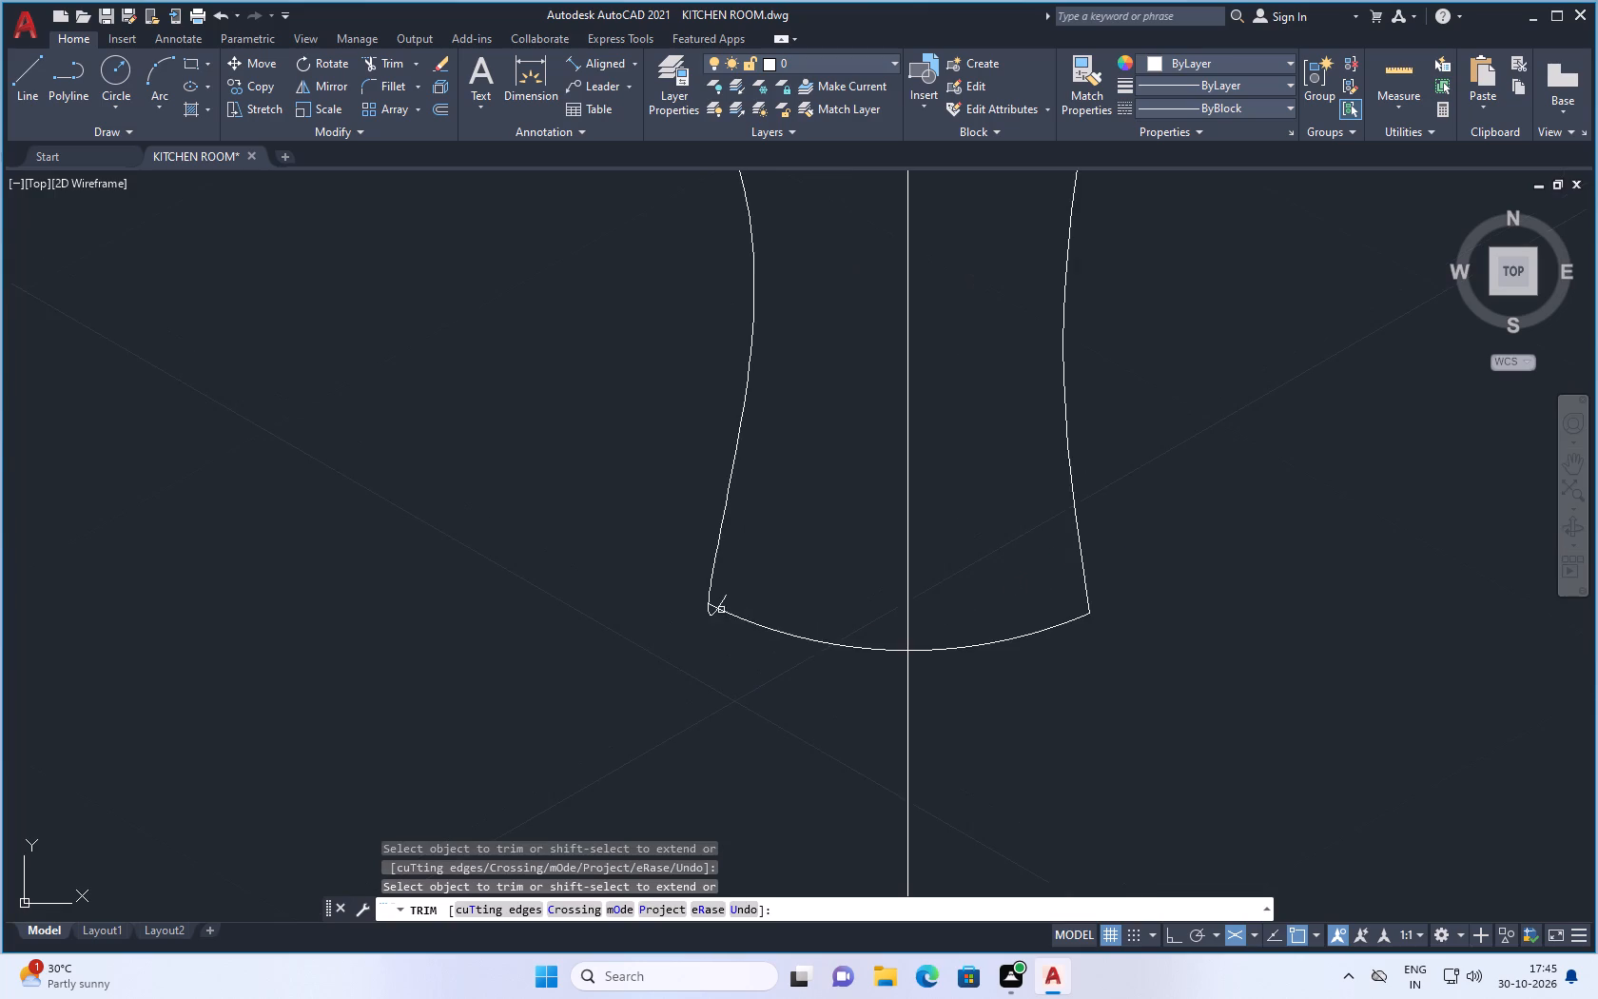
pyautogui.scroll(2, 719, 587)
pyautogui.click(726, 622)
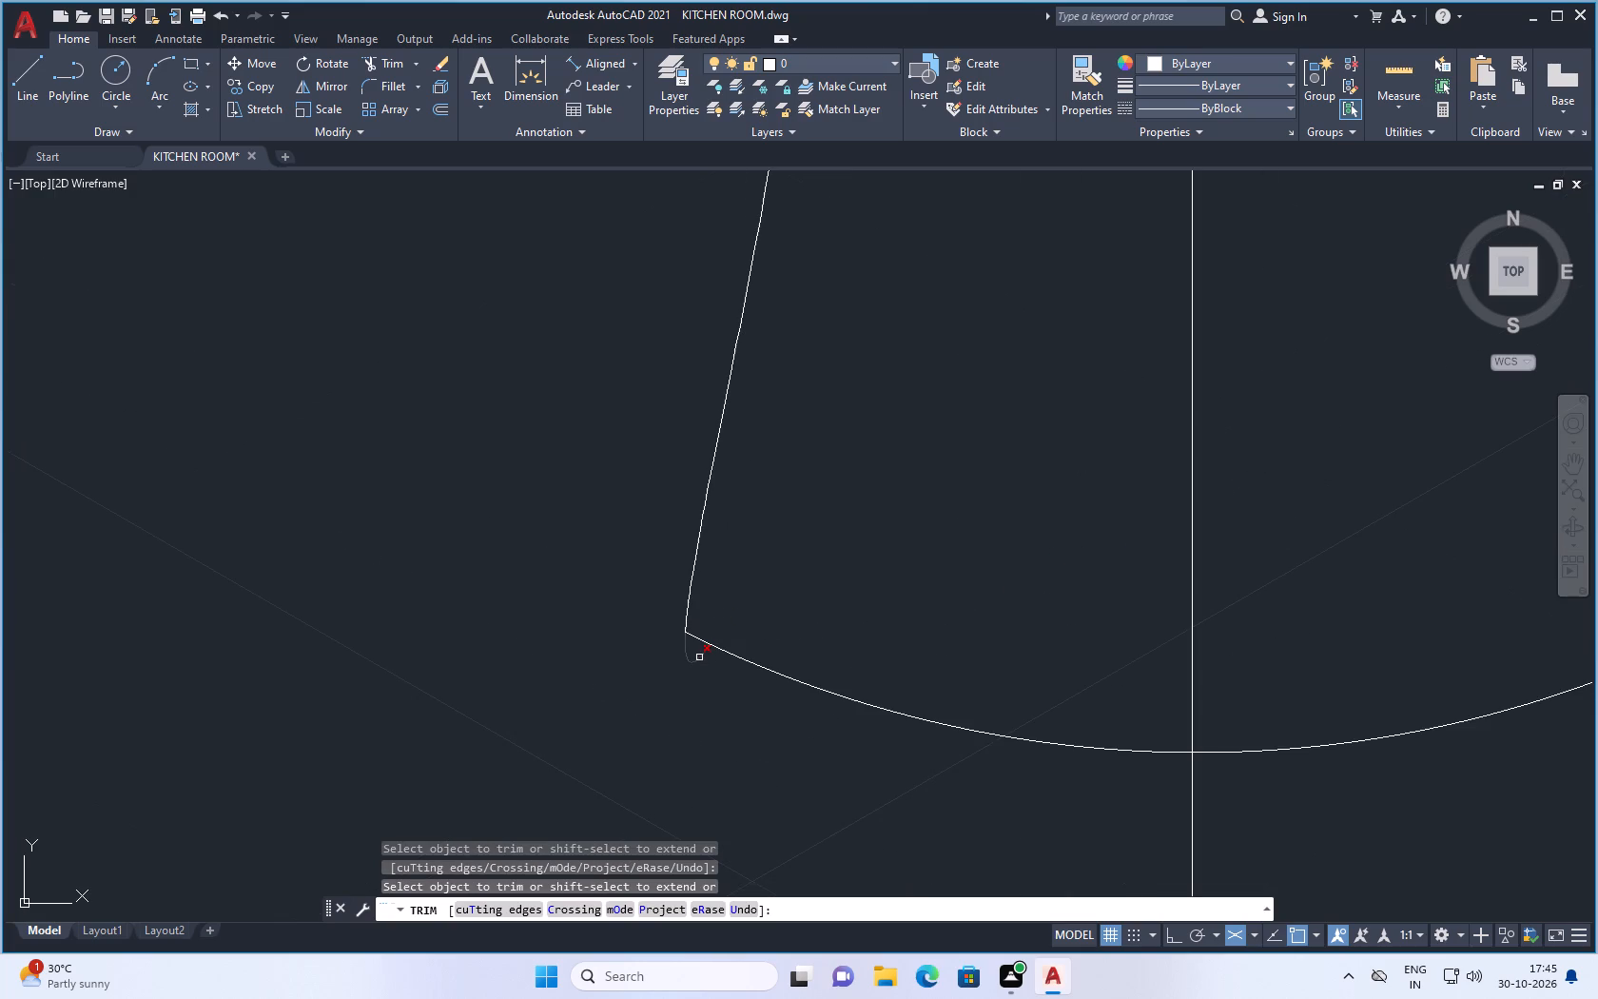
pyautogui.scroll(-2, 767, 646)
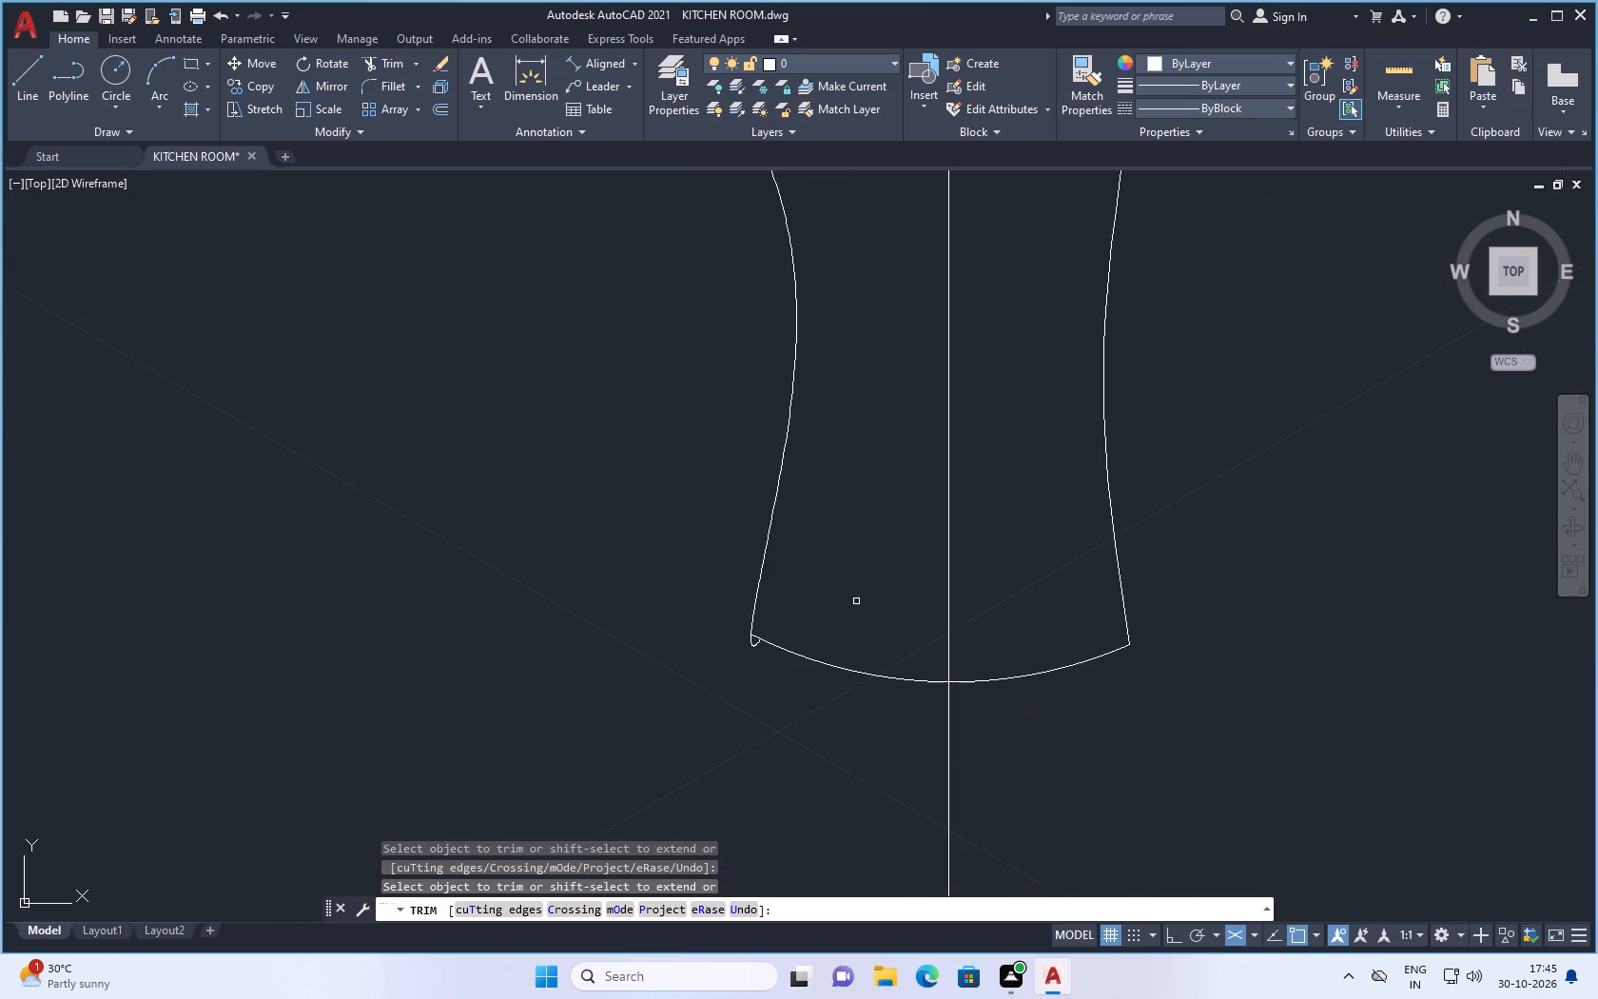
pyautogui.press('Escape')
# Trim the part of the top line that sticks out beyond the right spline.
pyautogui.scroll(-3, 859, 599)
pyautogui.scroll(1, 879, 653)
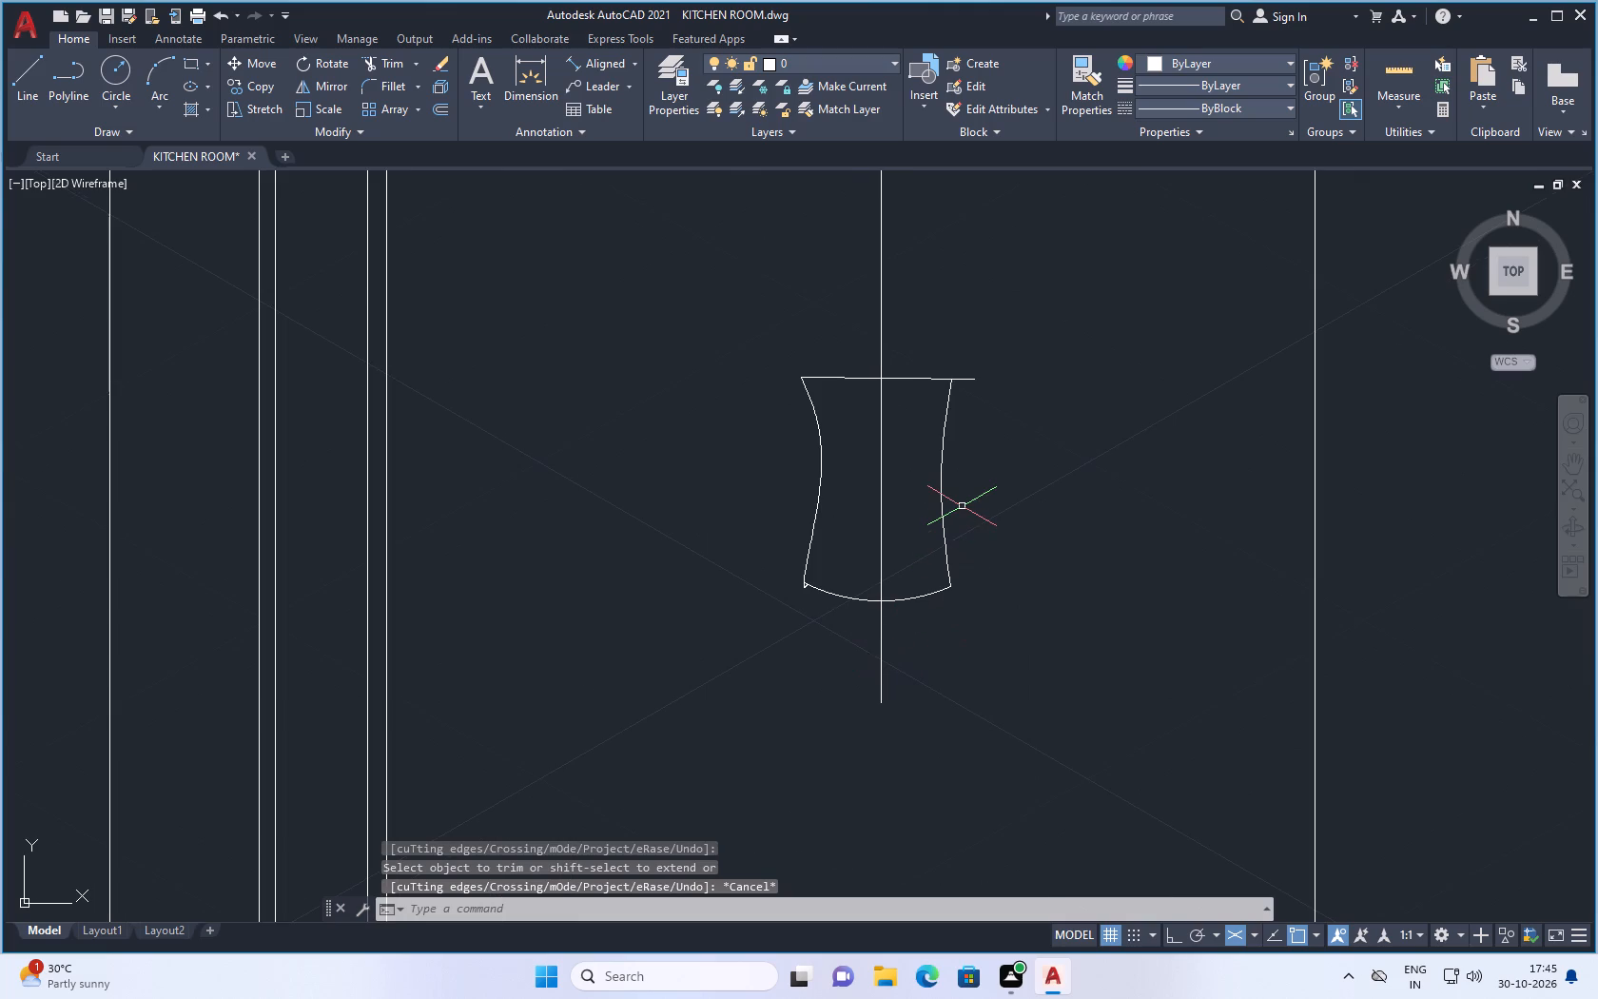
pyautogui.write('tr')
pyautogui.press('Return')
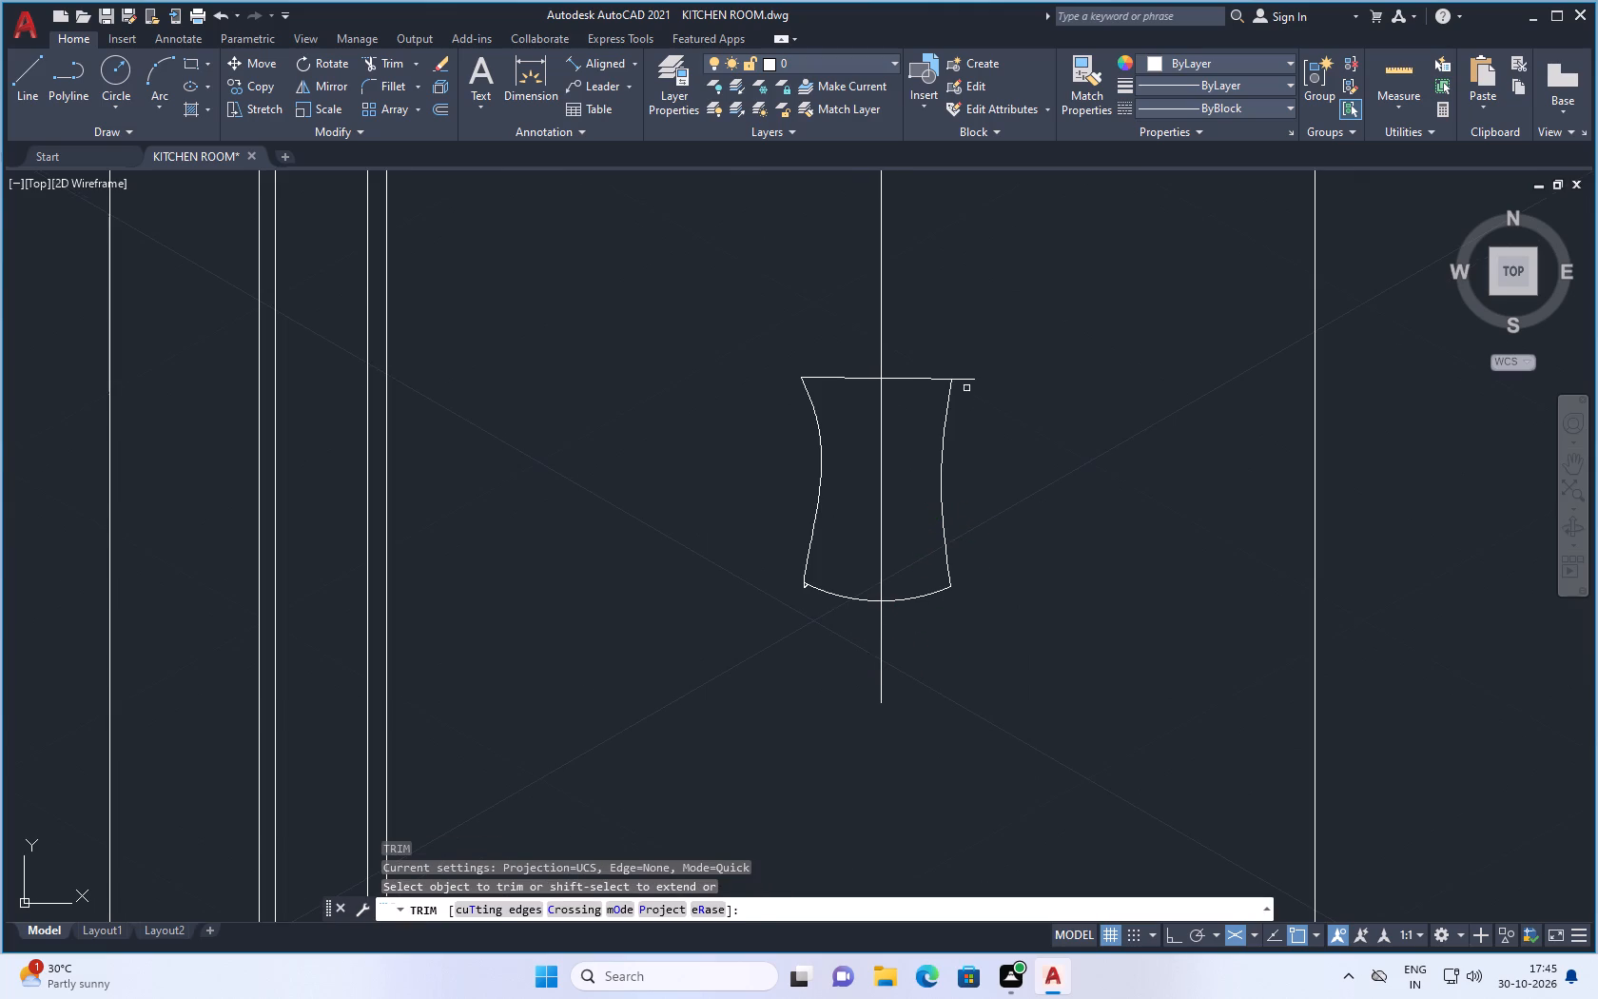
pyautogui.click(969, 380)
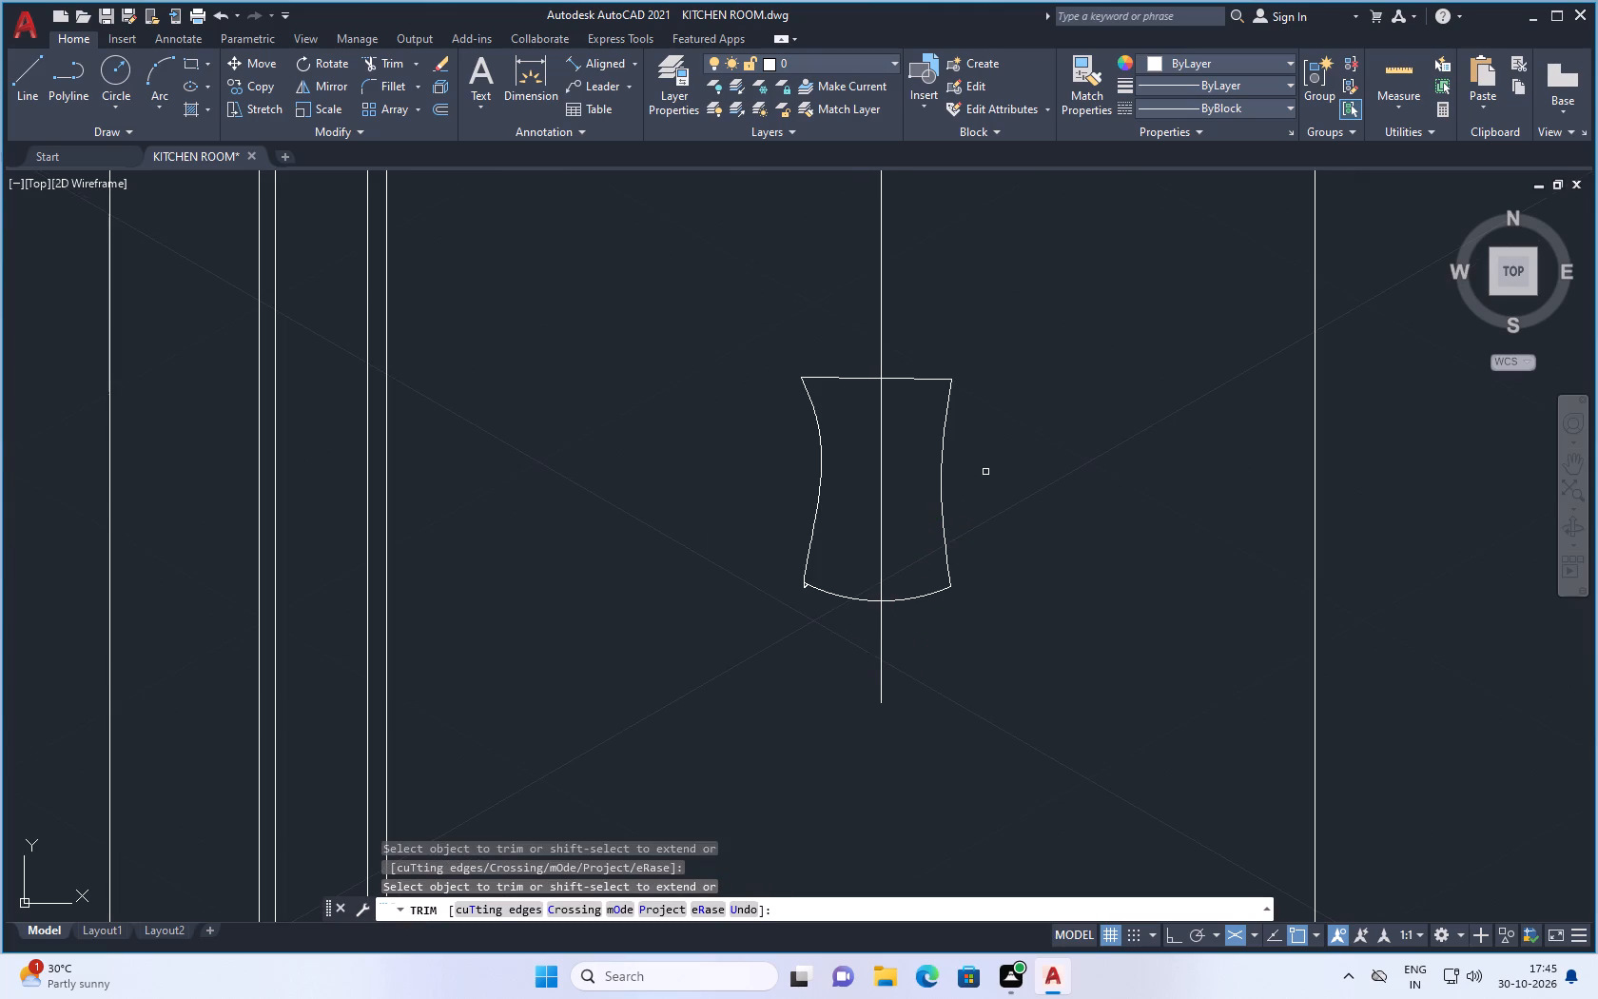
pyautogui.press('Escape')
# Trim the section of the hanging vertical line that runs inside the small lamp body.
pyautogui.write('tr')
pyautogui.press('Return')
pyautogui.click(879, 528)
pyautogui.press('Escape')
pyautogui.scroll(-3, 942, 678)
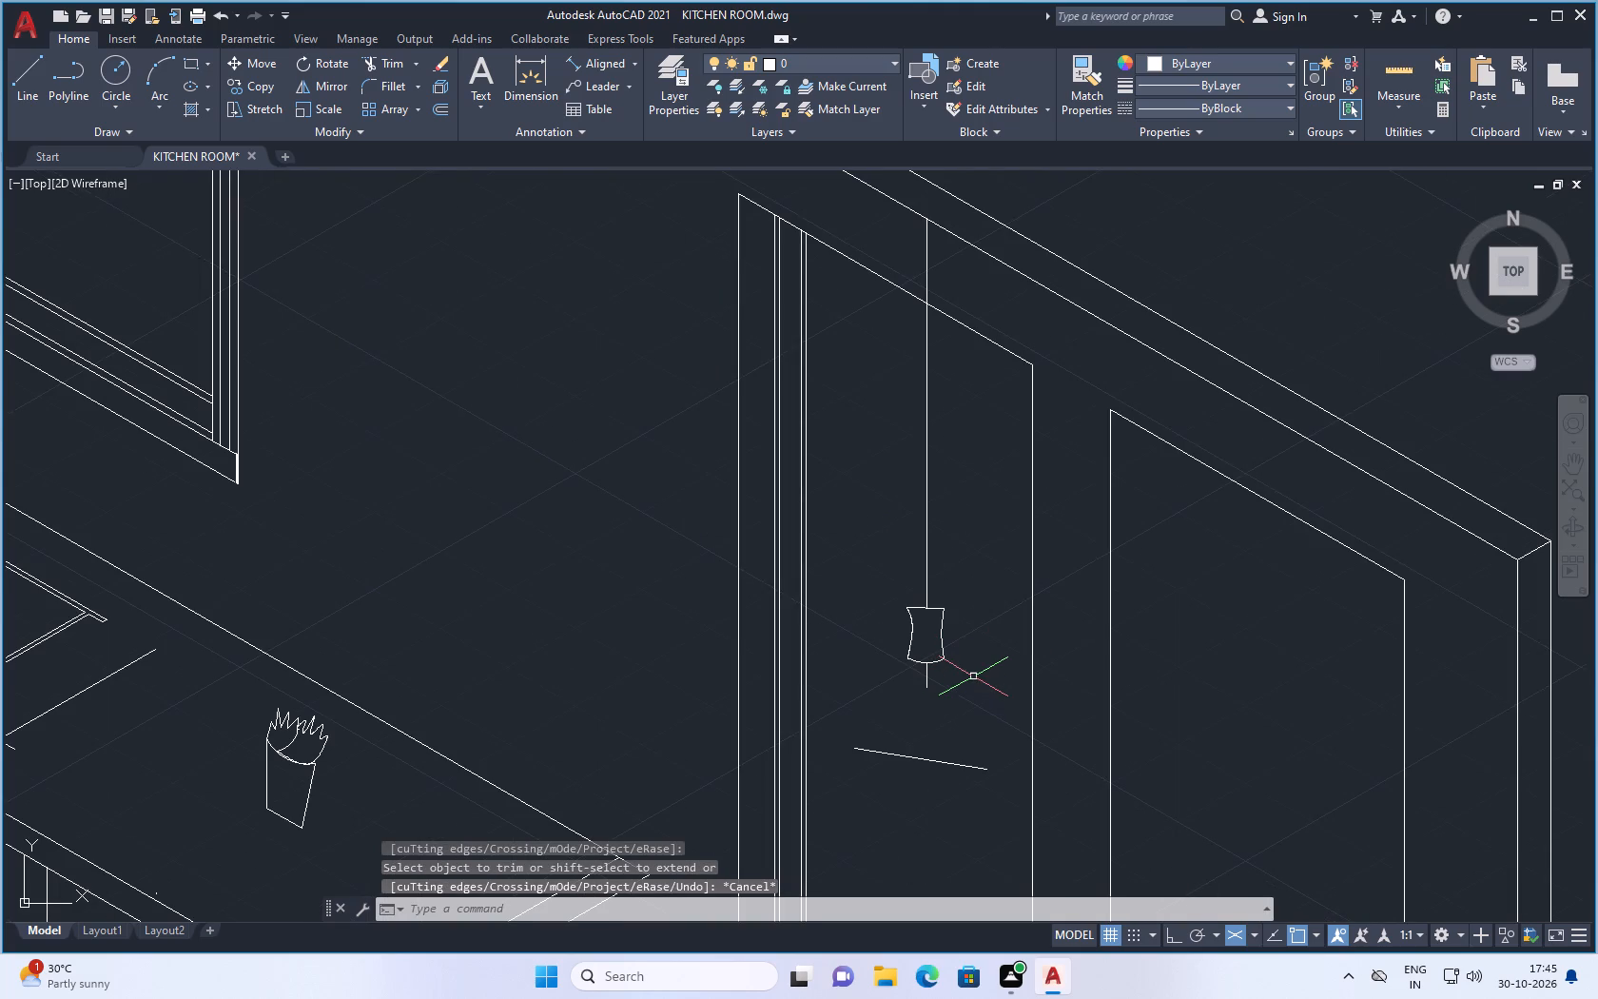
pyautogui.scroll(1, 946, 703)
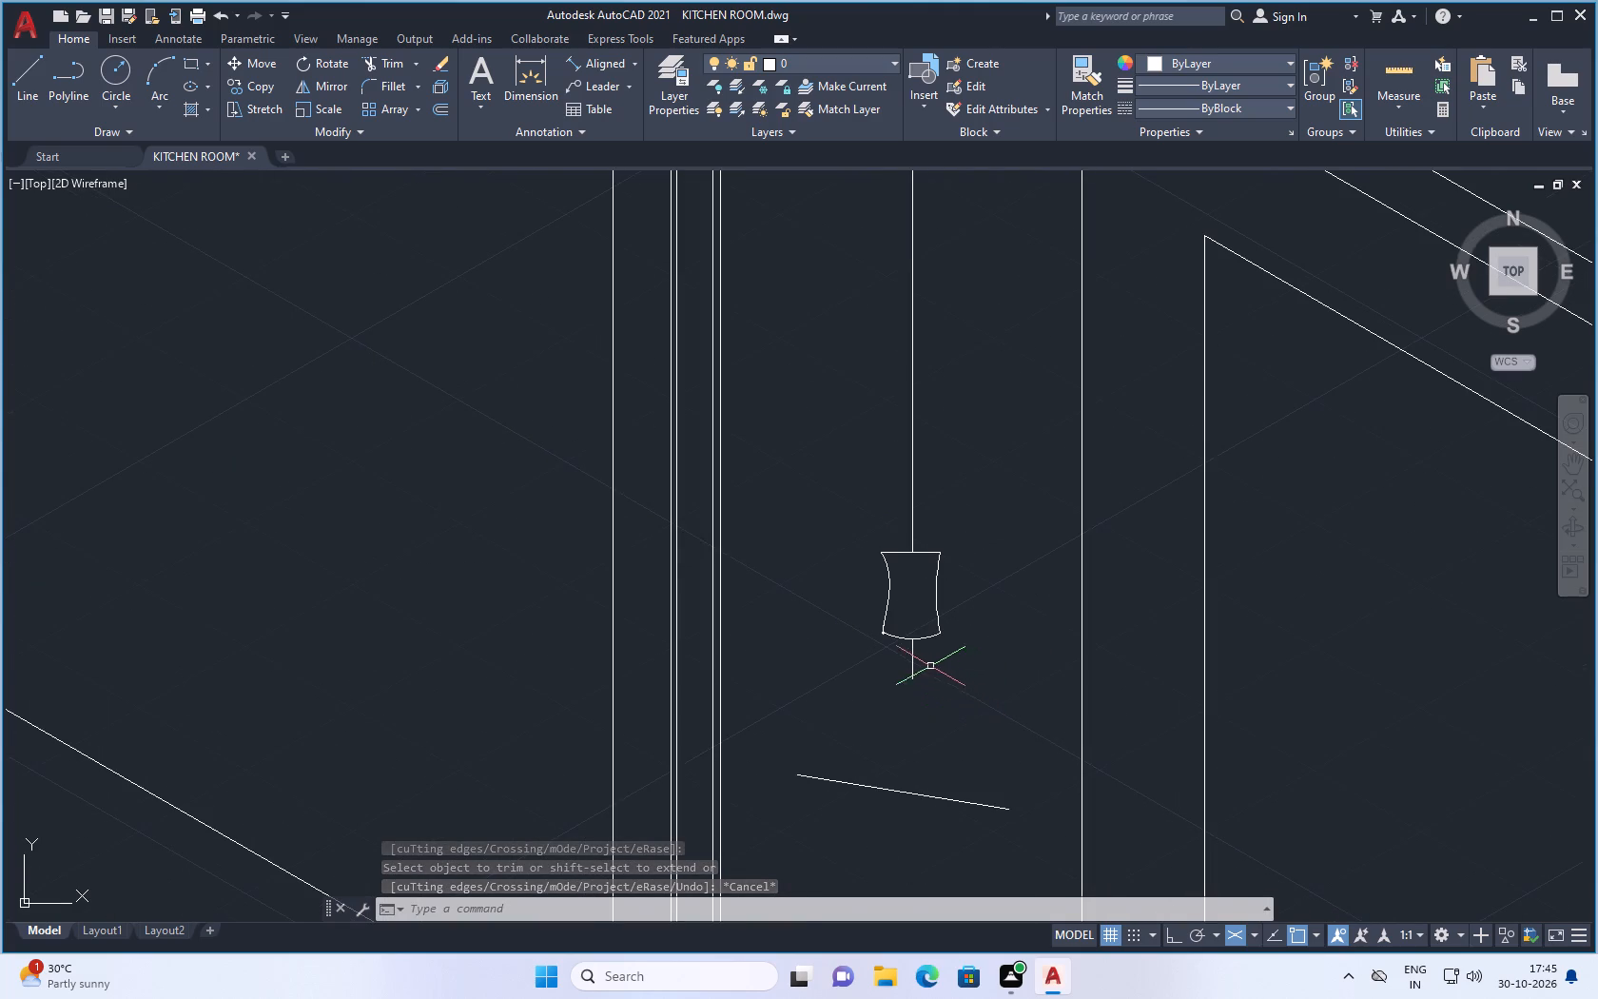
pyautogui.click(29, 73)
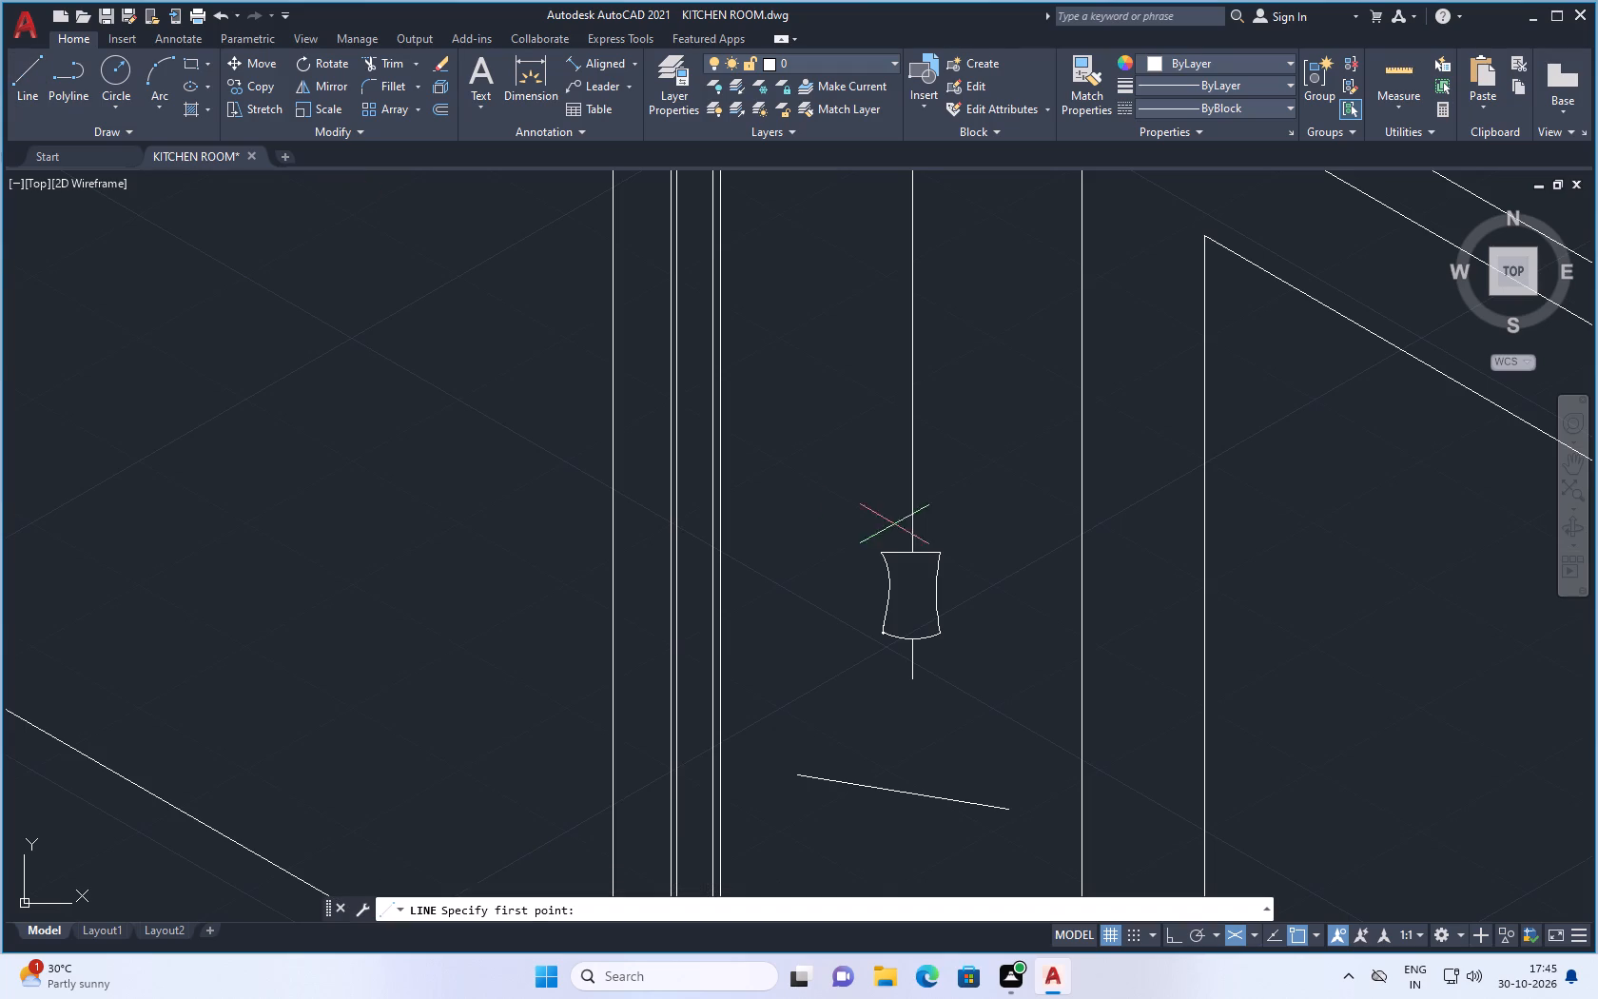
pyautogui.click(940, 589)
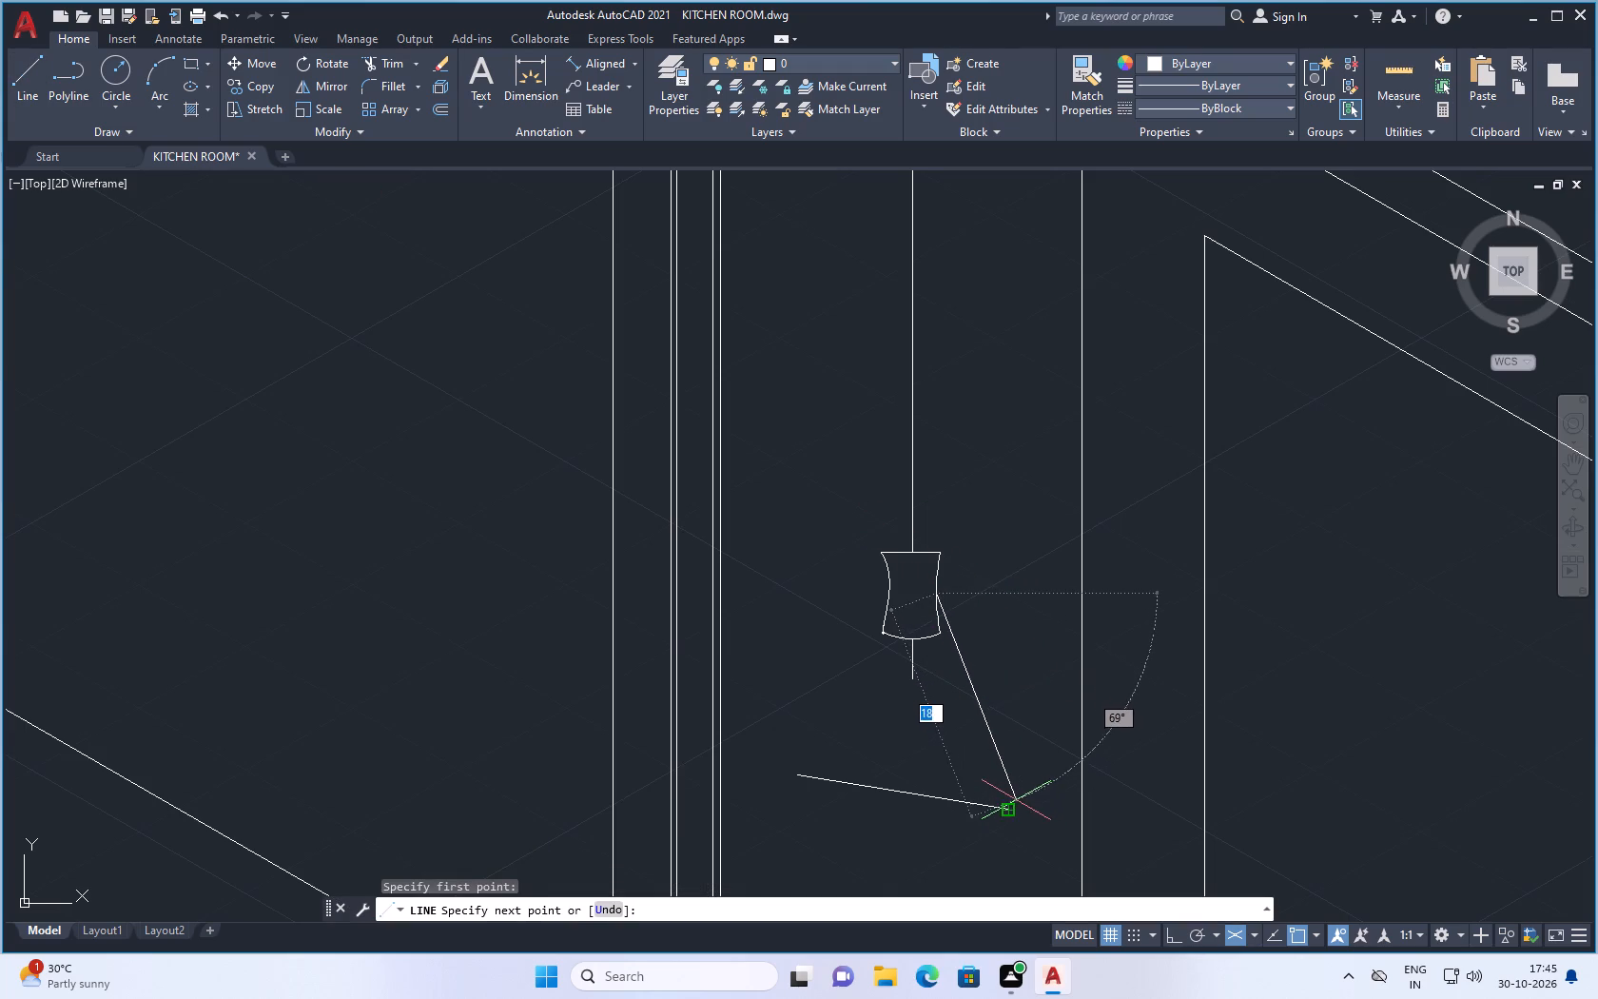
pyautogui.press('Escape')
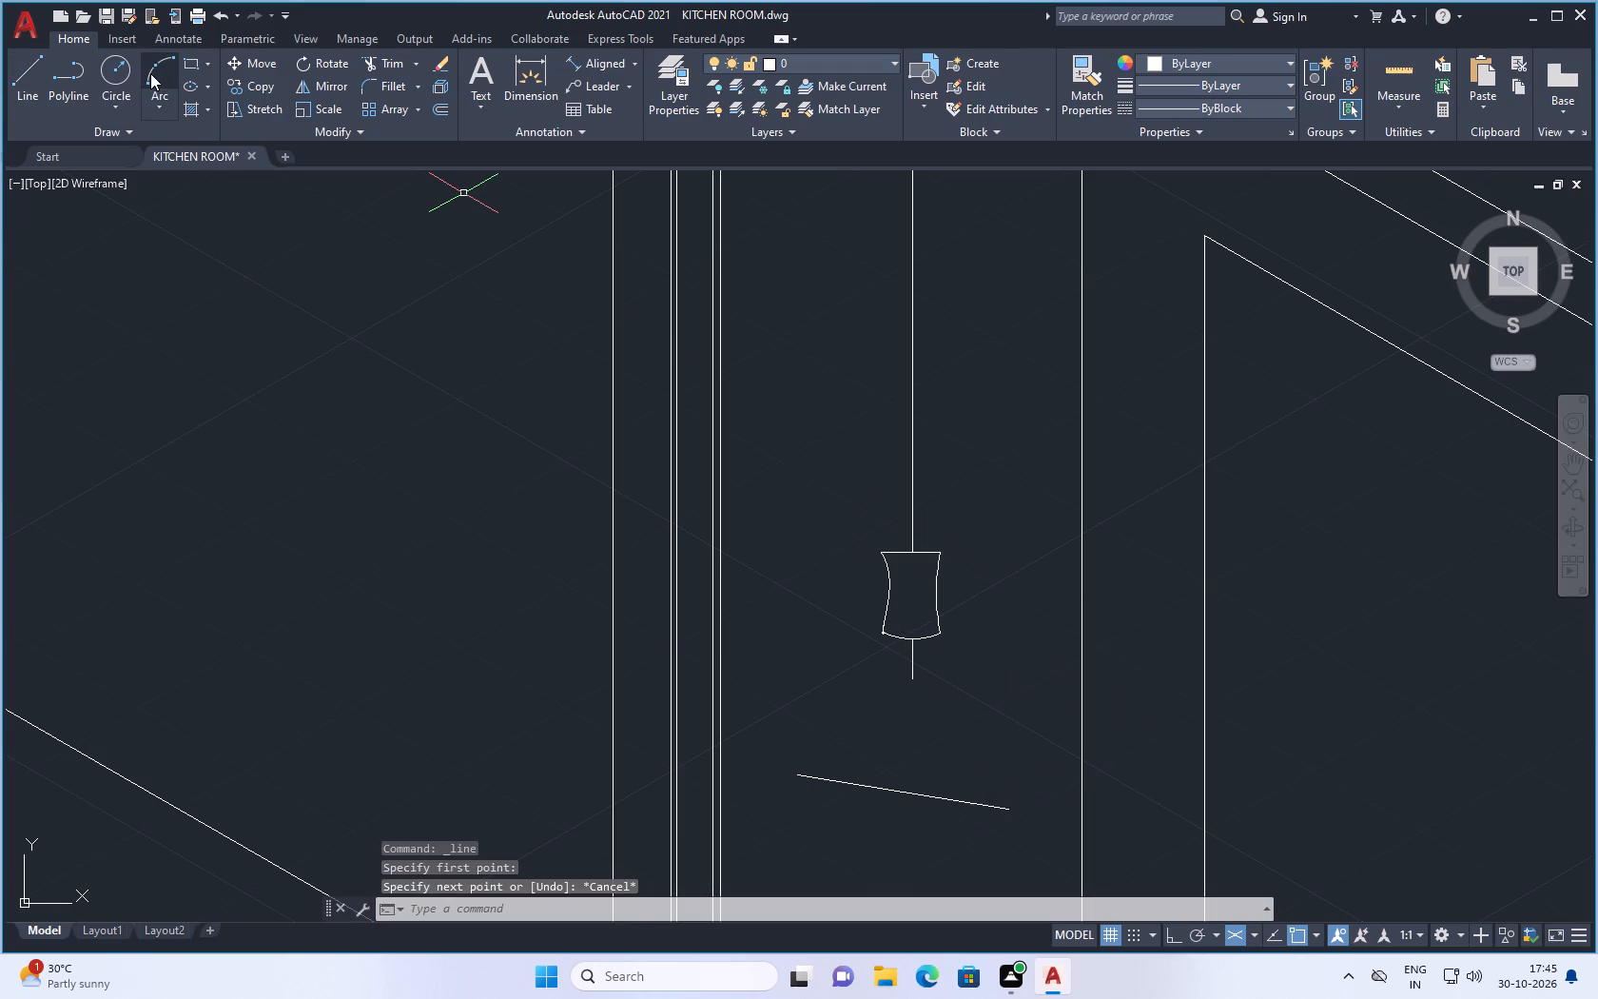
# Draw a large arc from the lamp body's right side through the slanted line's right end, sweeping underneath and up to the left.
pyautogui.click(150, 73)
pyautogui.click(940, 589)
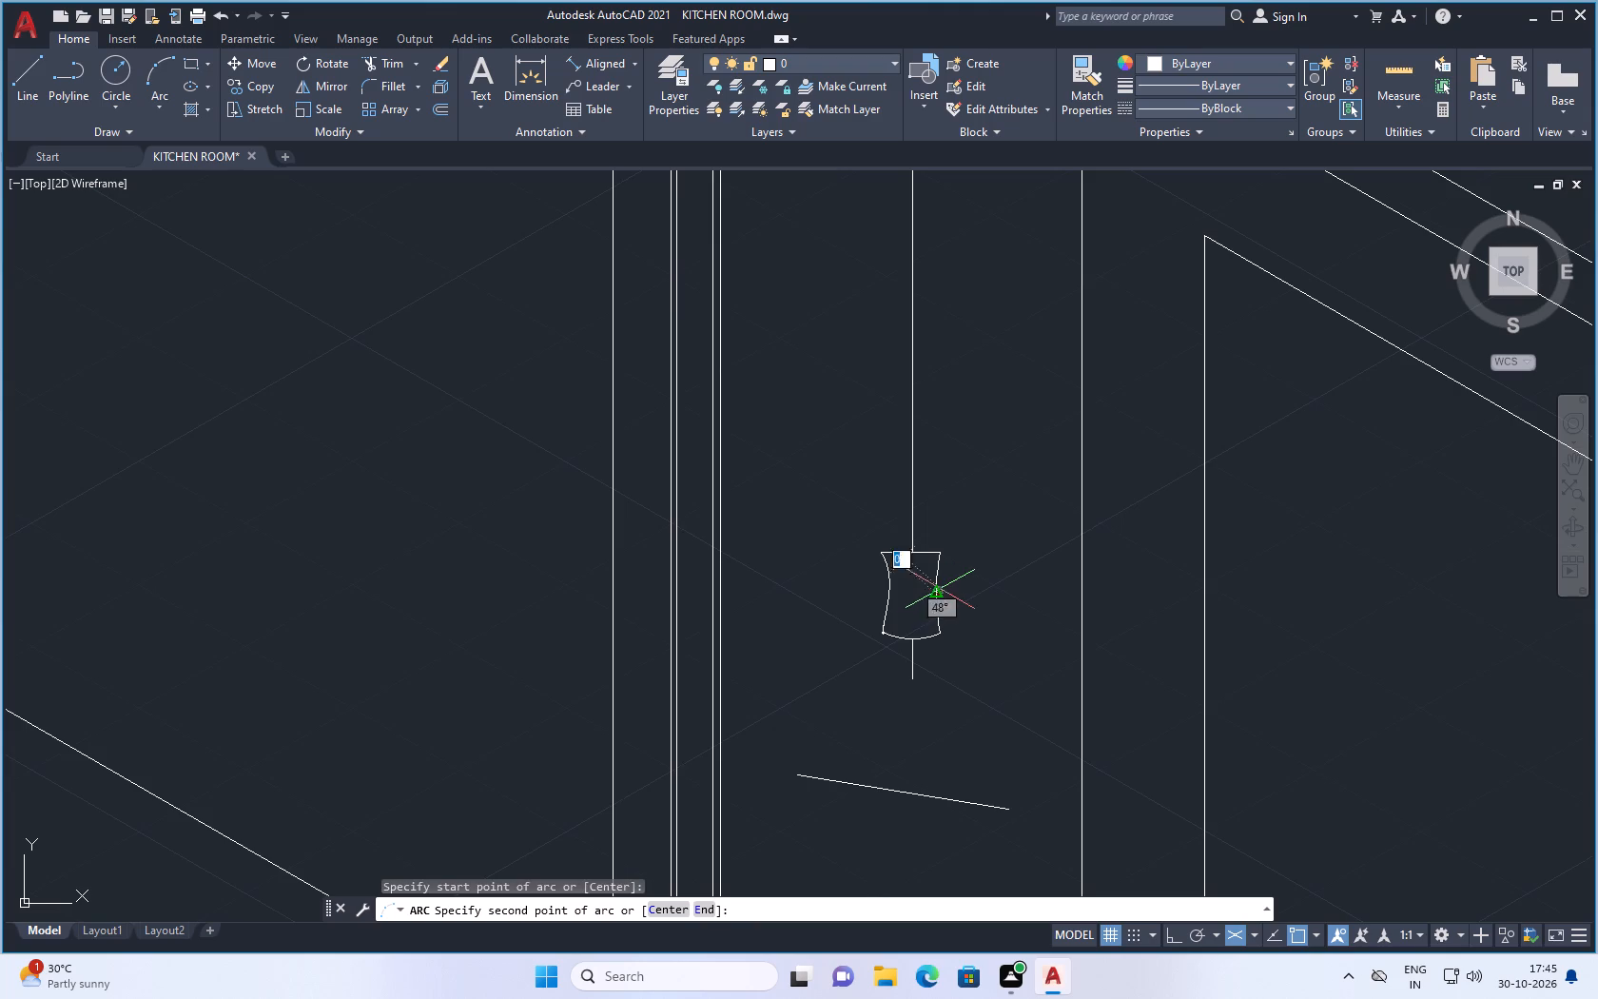
pyautogui.click(1013, 810)
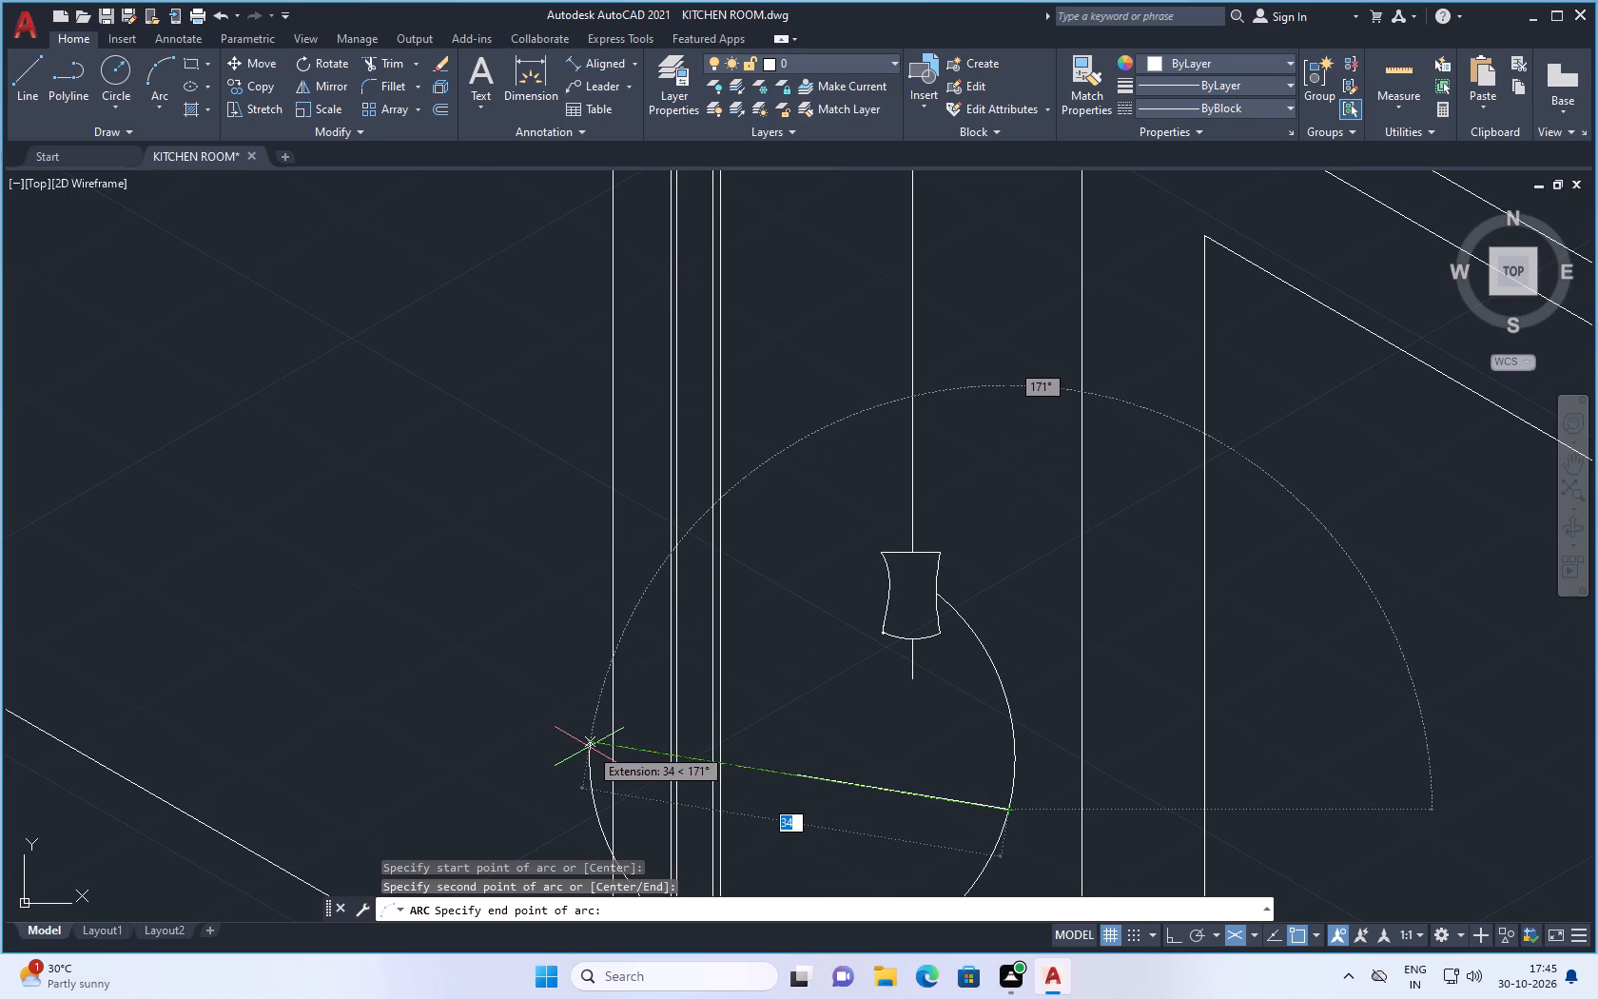
pyautogui.click(555, 730)
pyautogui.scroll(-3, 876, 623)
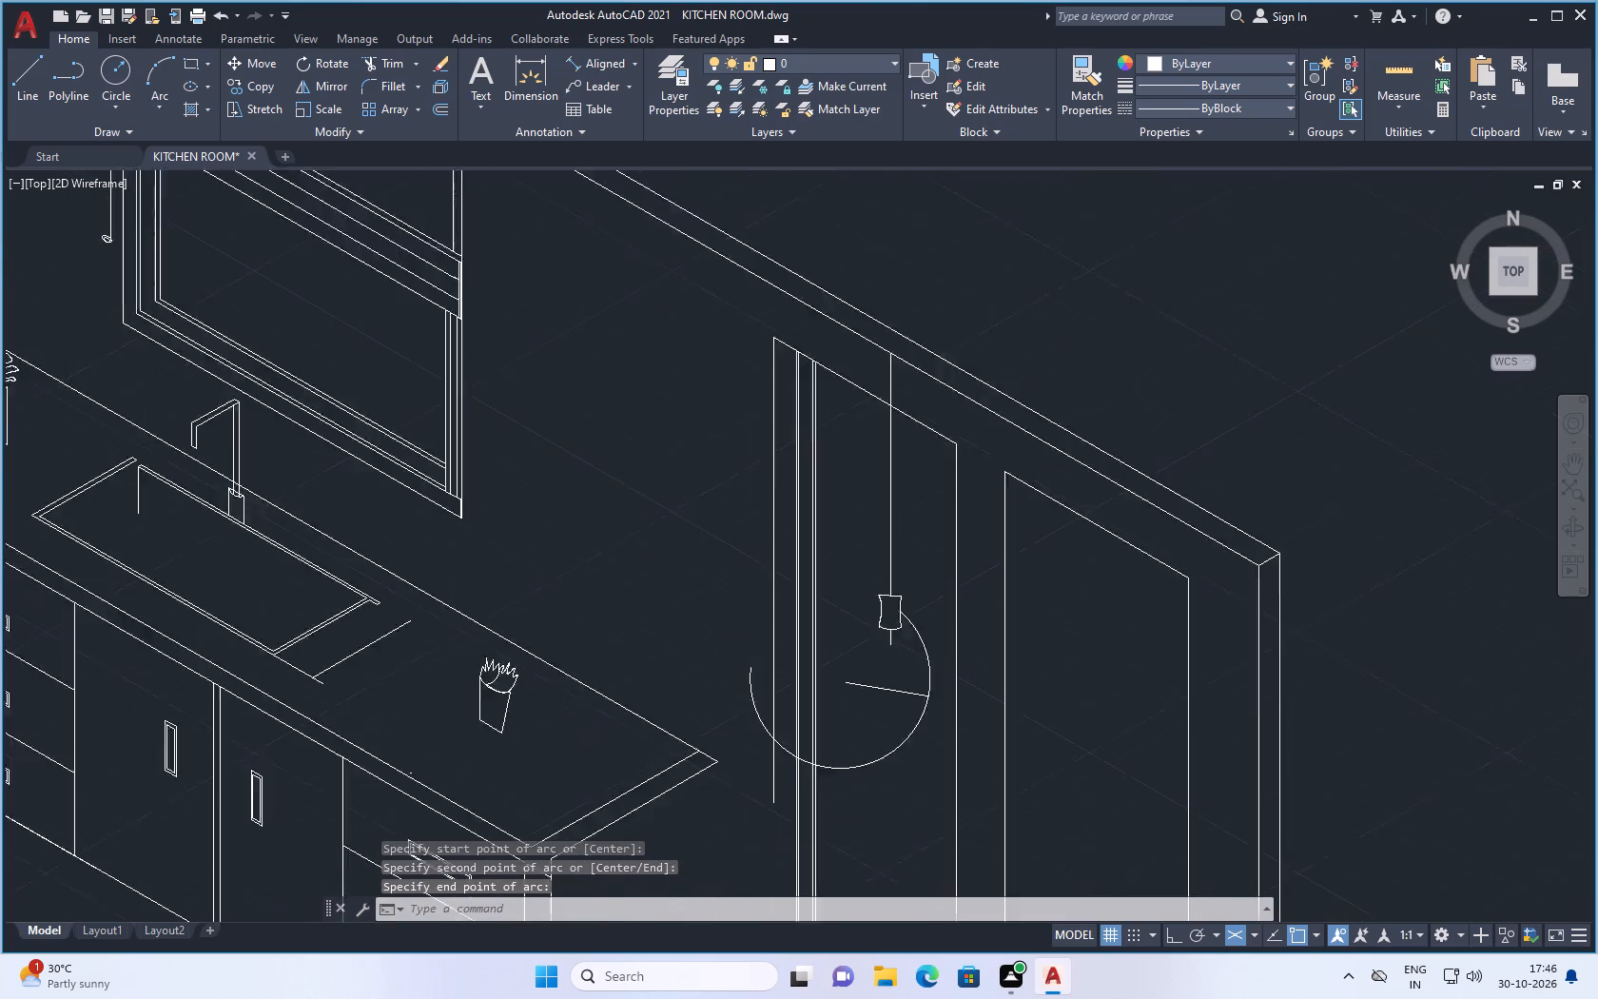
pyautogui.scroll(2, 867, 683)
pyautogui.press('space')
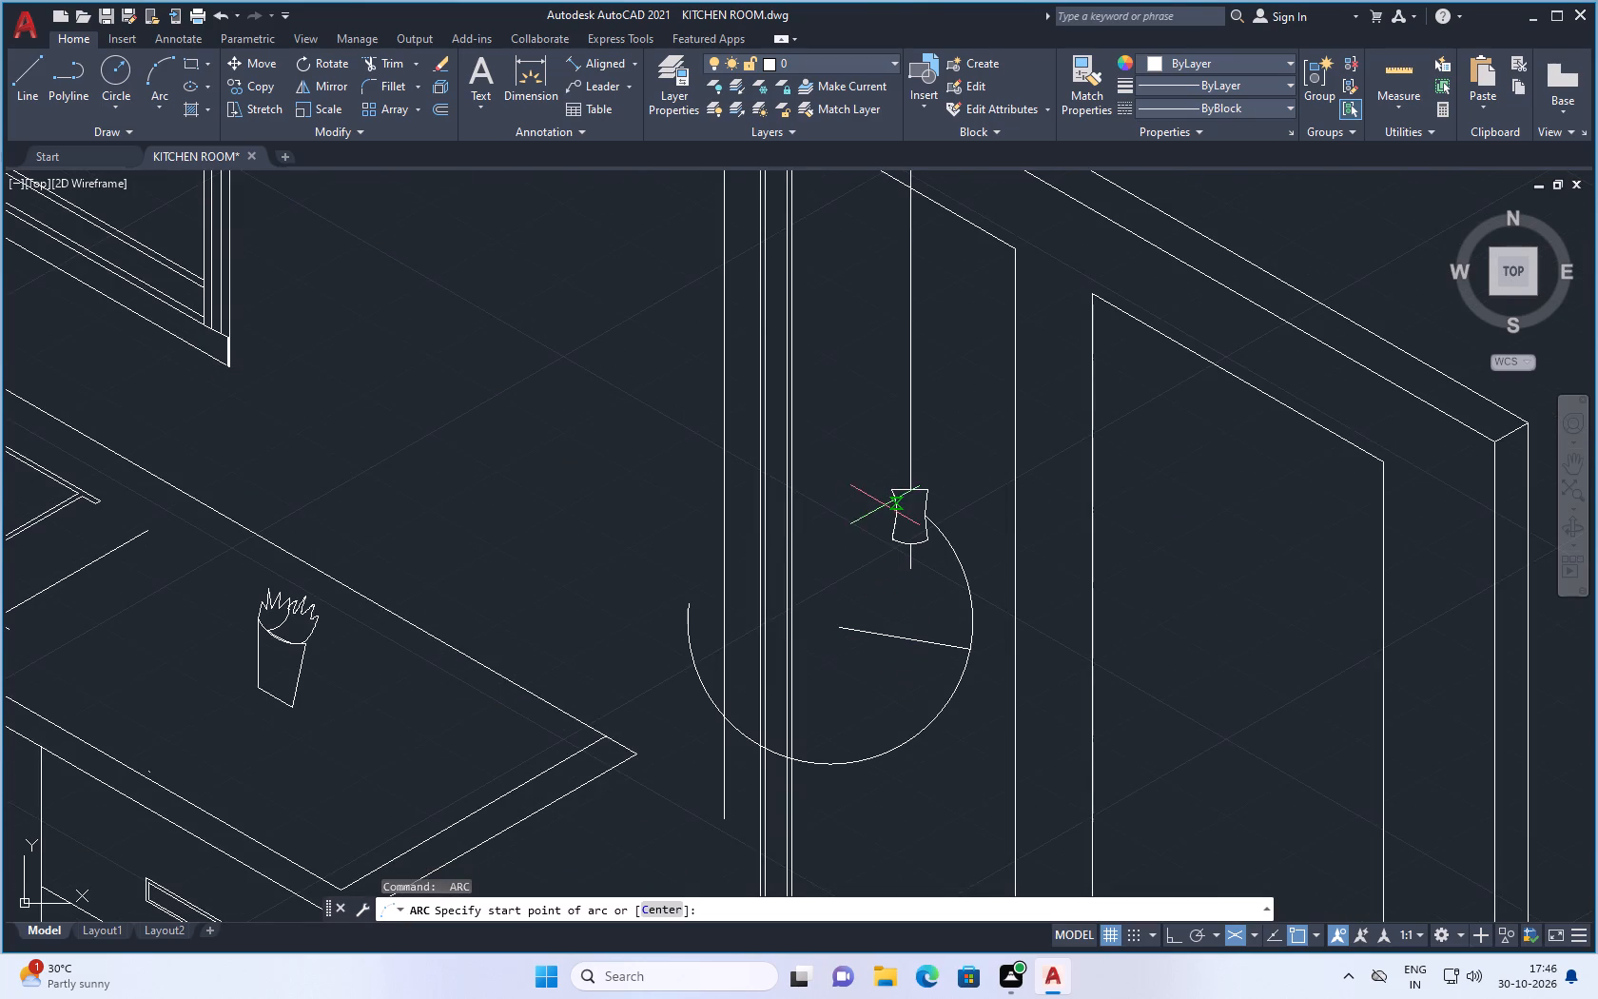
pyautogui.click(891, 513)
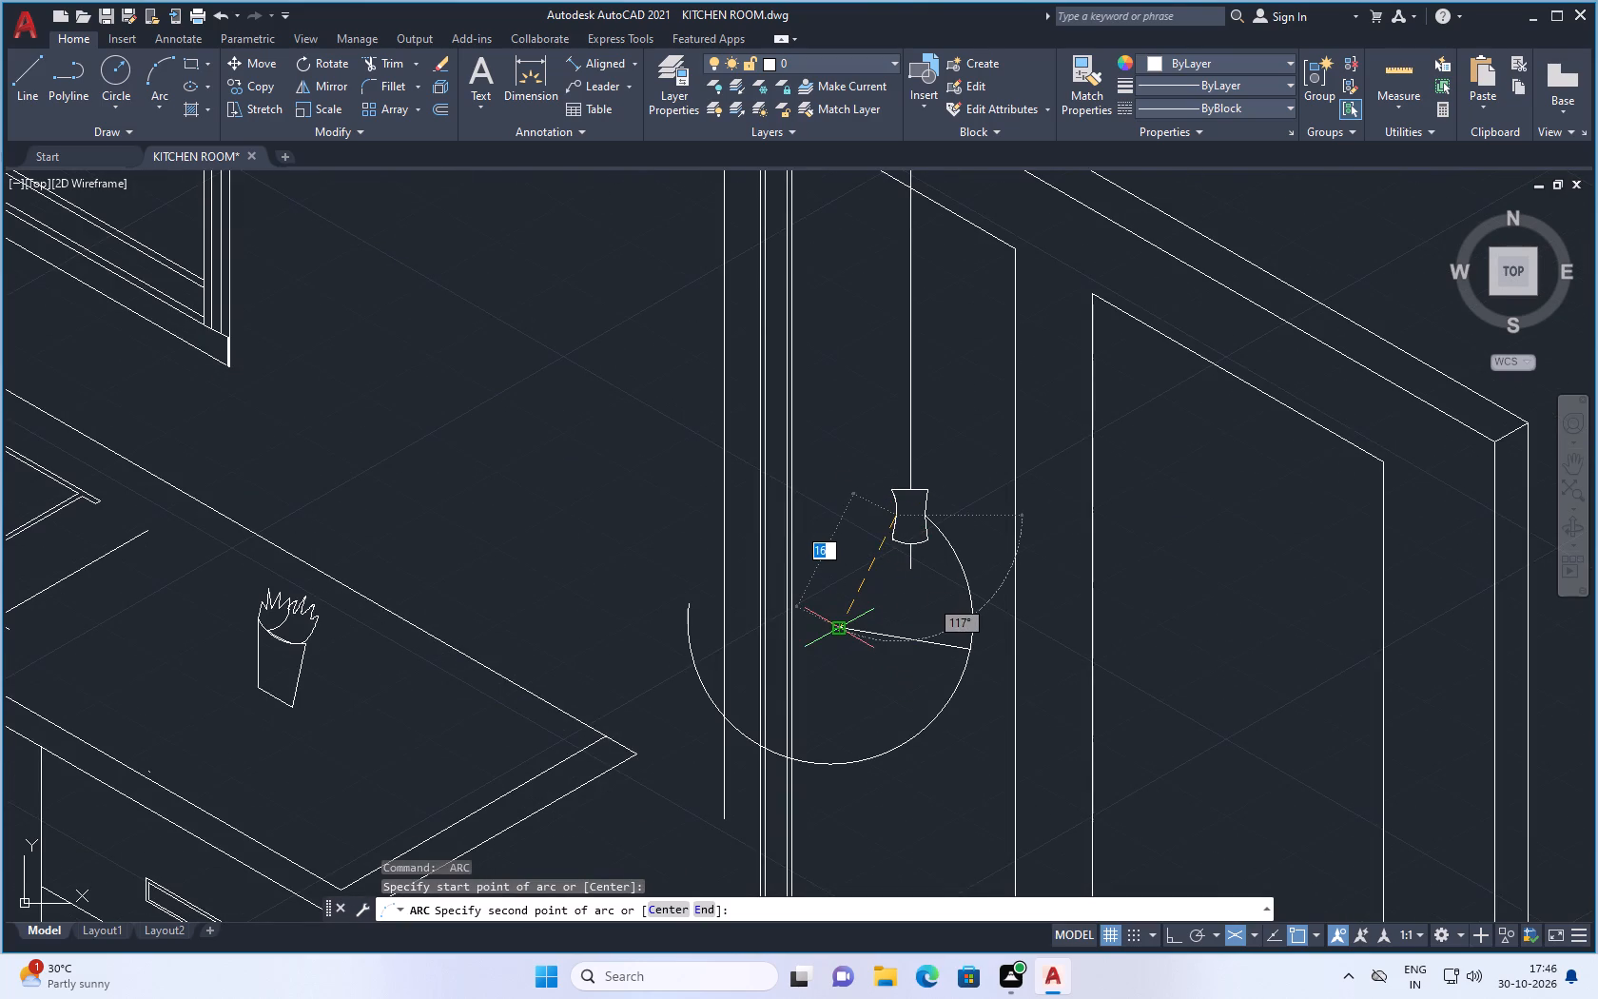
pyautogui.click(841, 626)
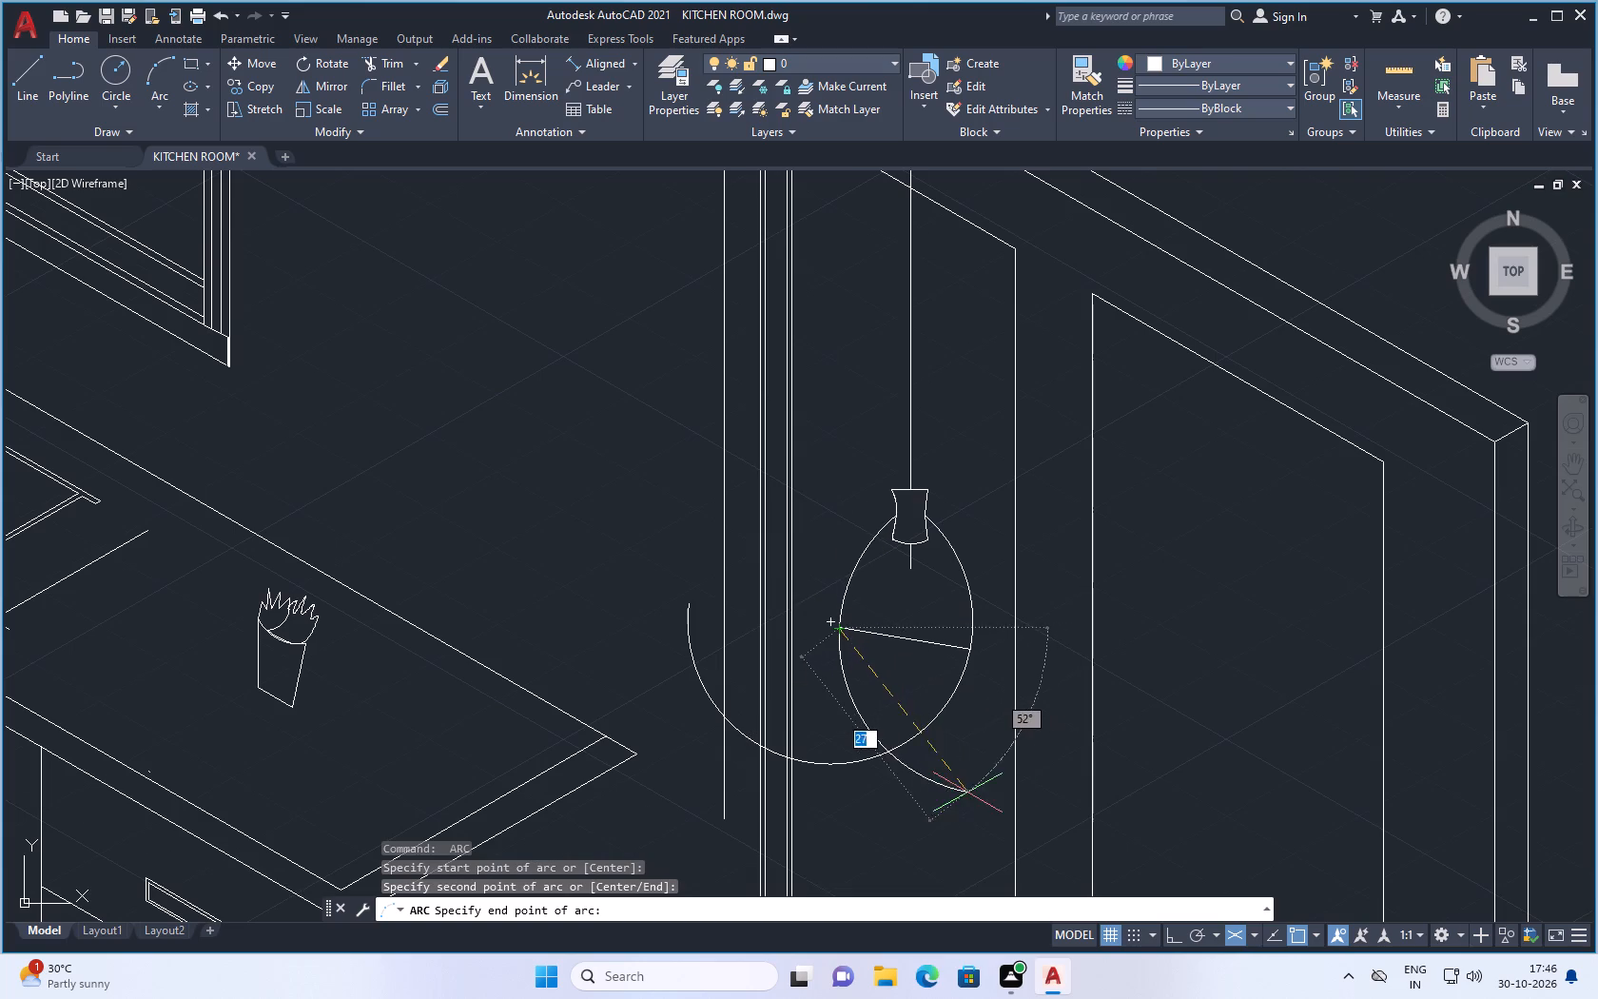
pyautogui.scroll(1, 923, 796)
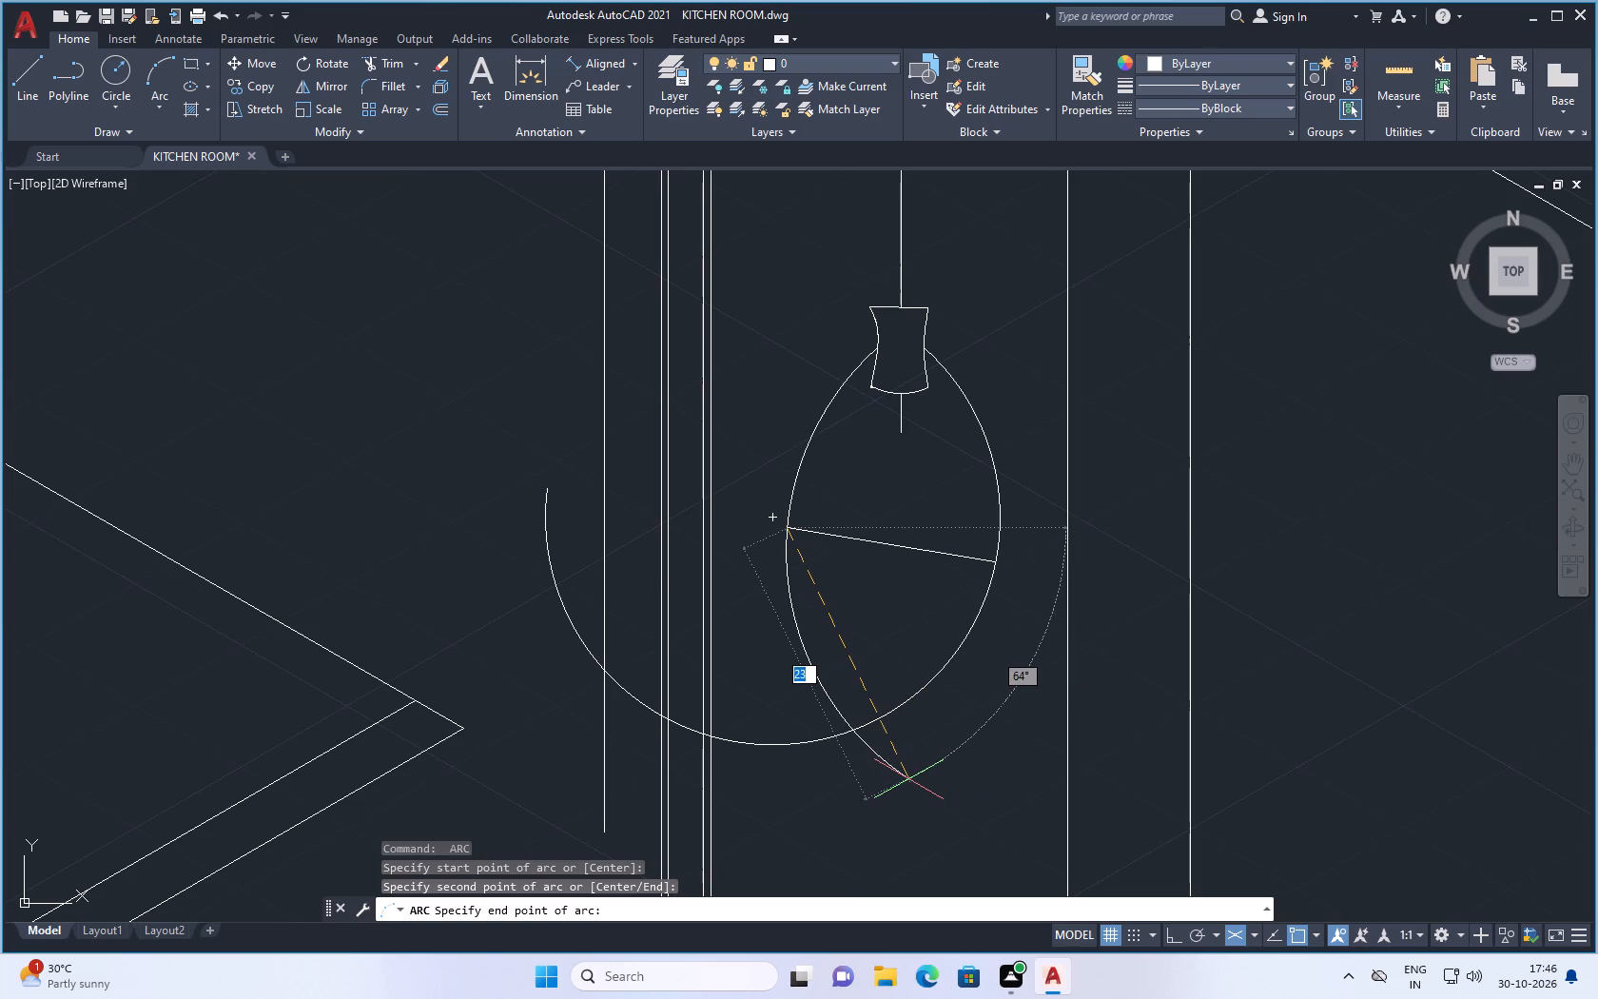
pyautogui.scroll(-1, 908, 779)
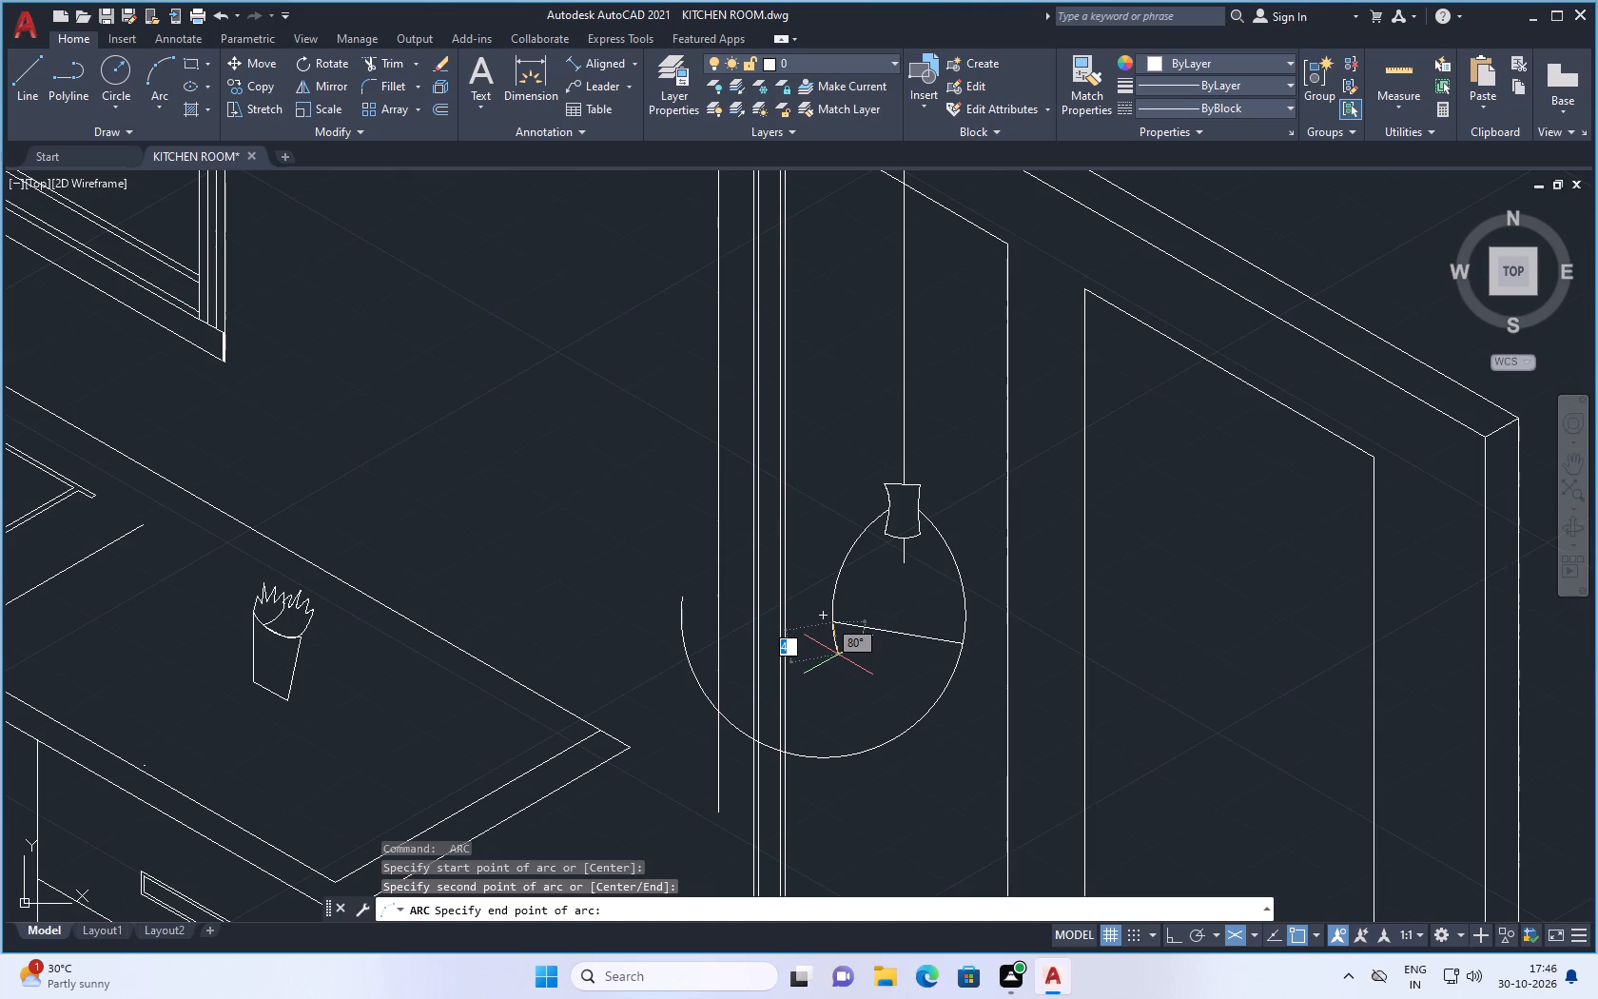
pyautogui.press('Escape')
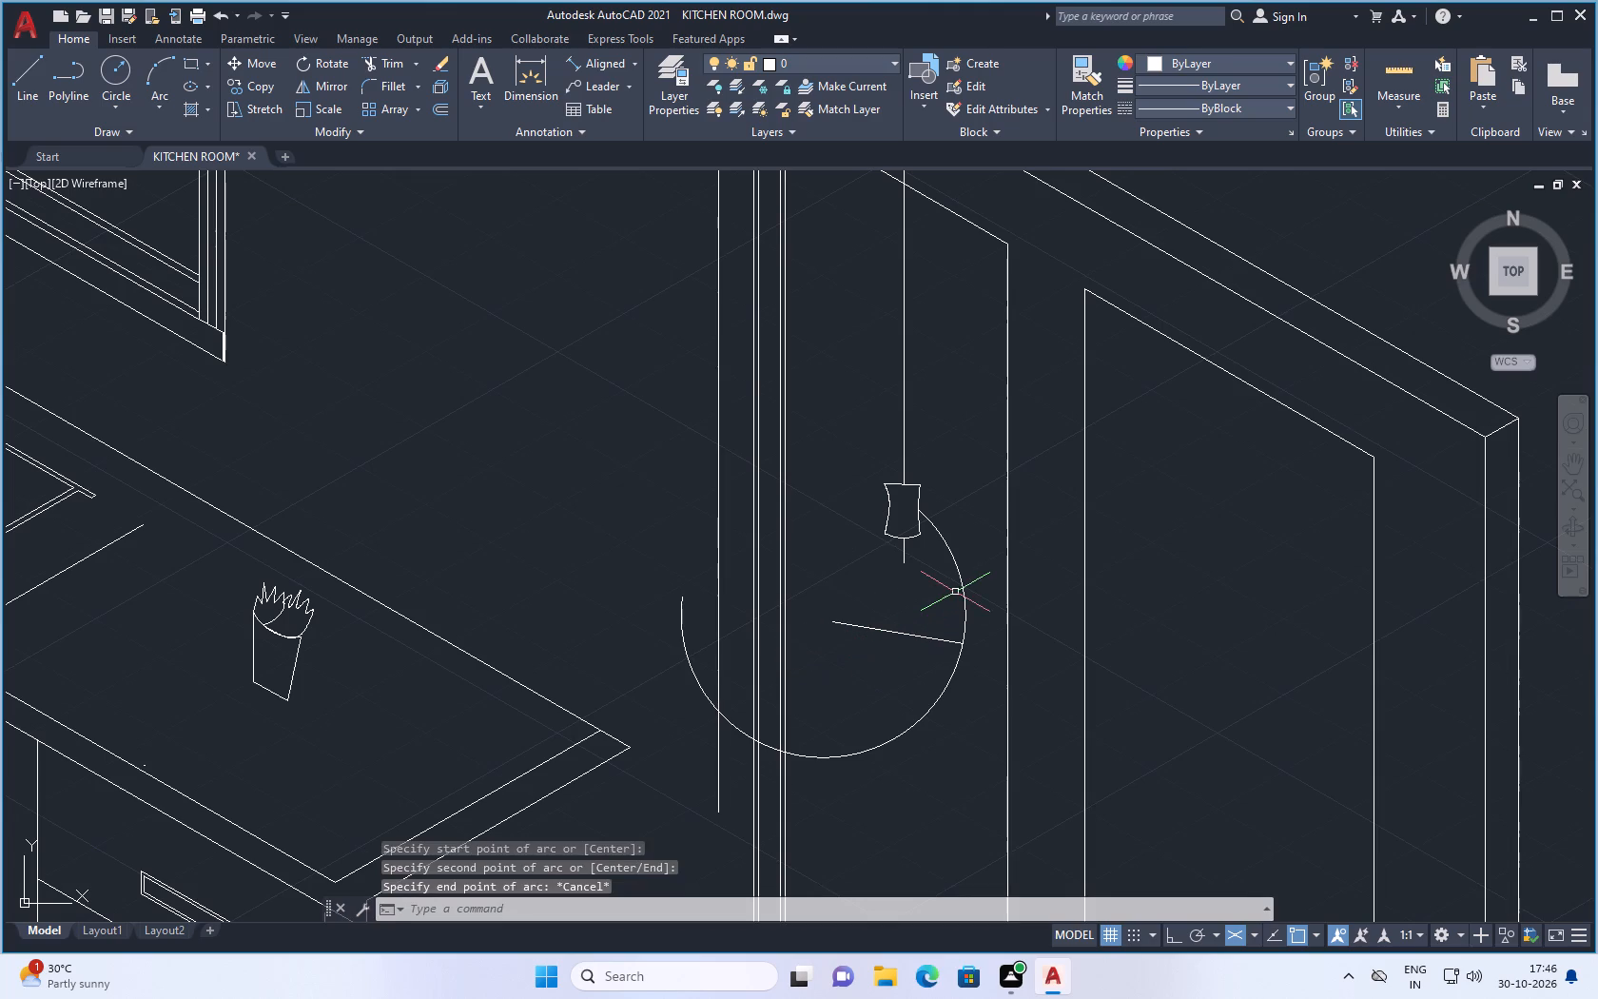
# Delete the large arc that sweeps from the lamp body's right side underneath the slanted line.
pyautogui.click(961, 589)
pyautogui.press('Delete')
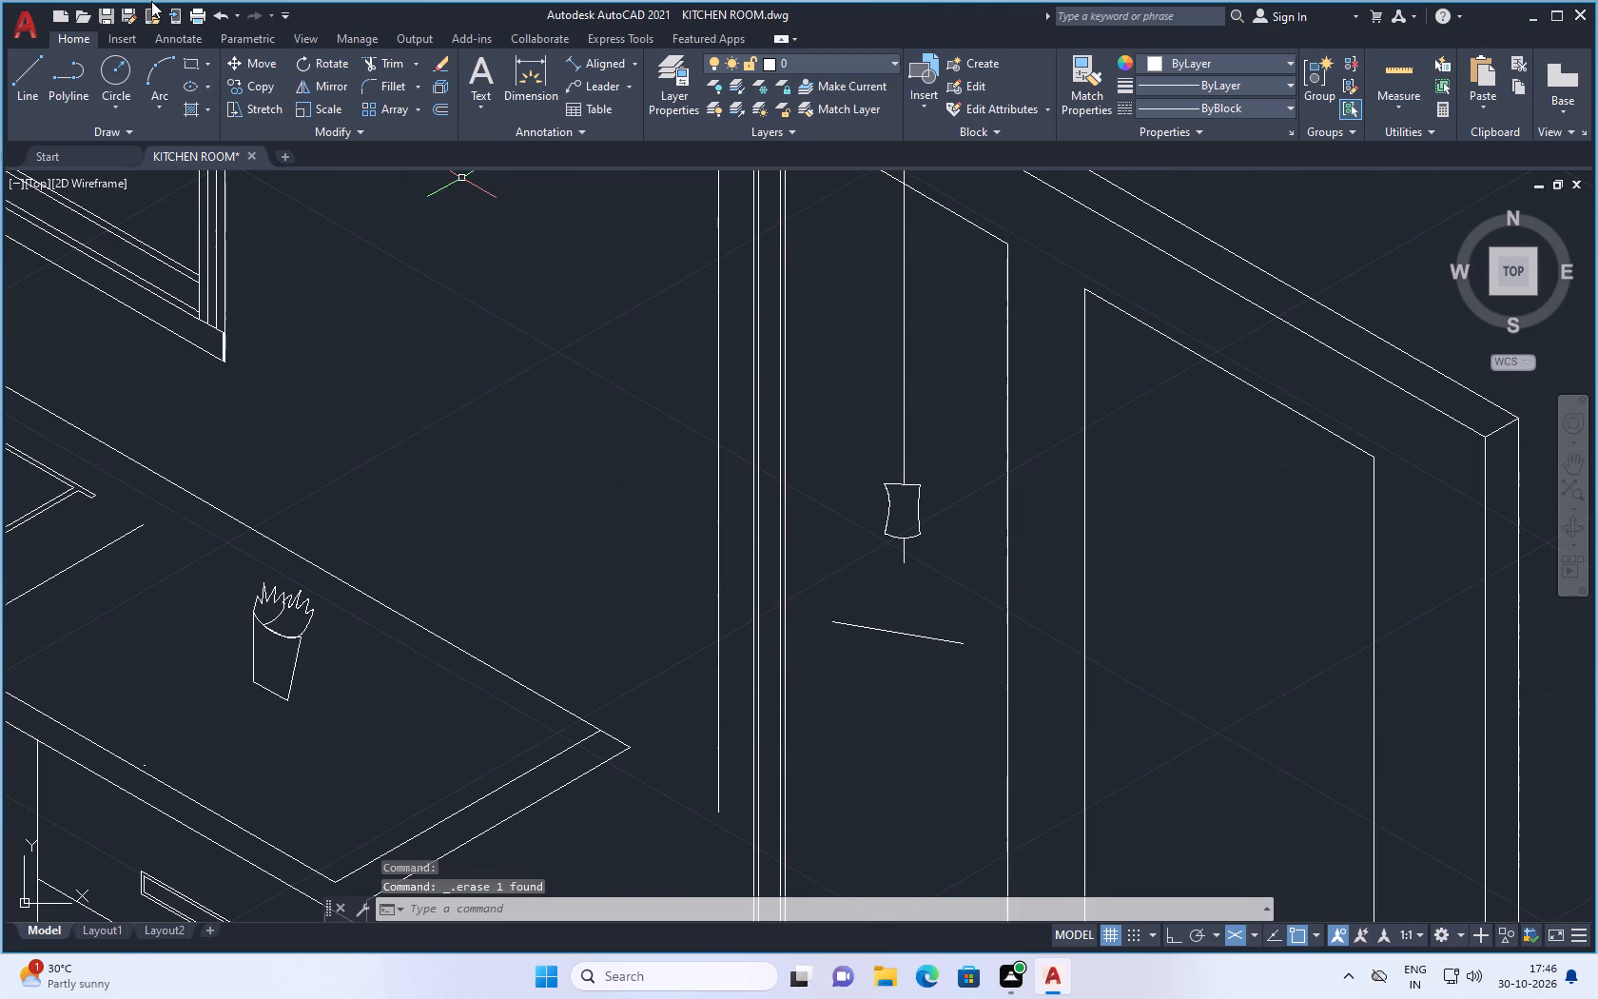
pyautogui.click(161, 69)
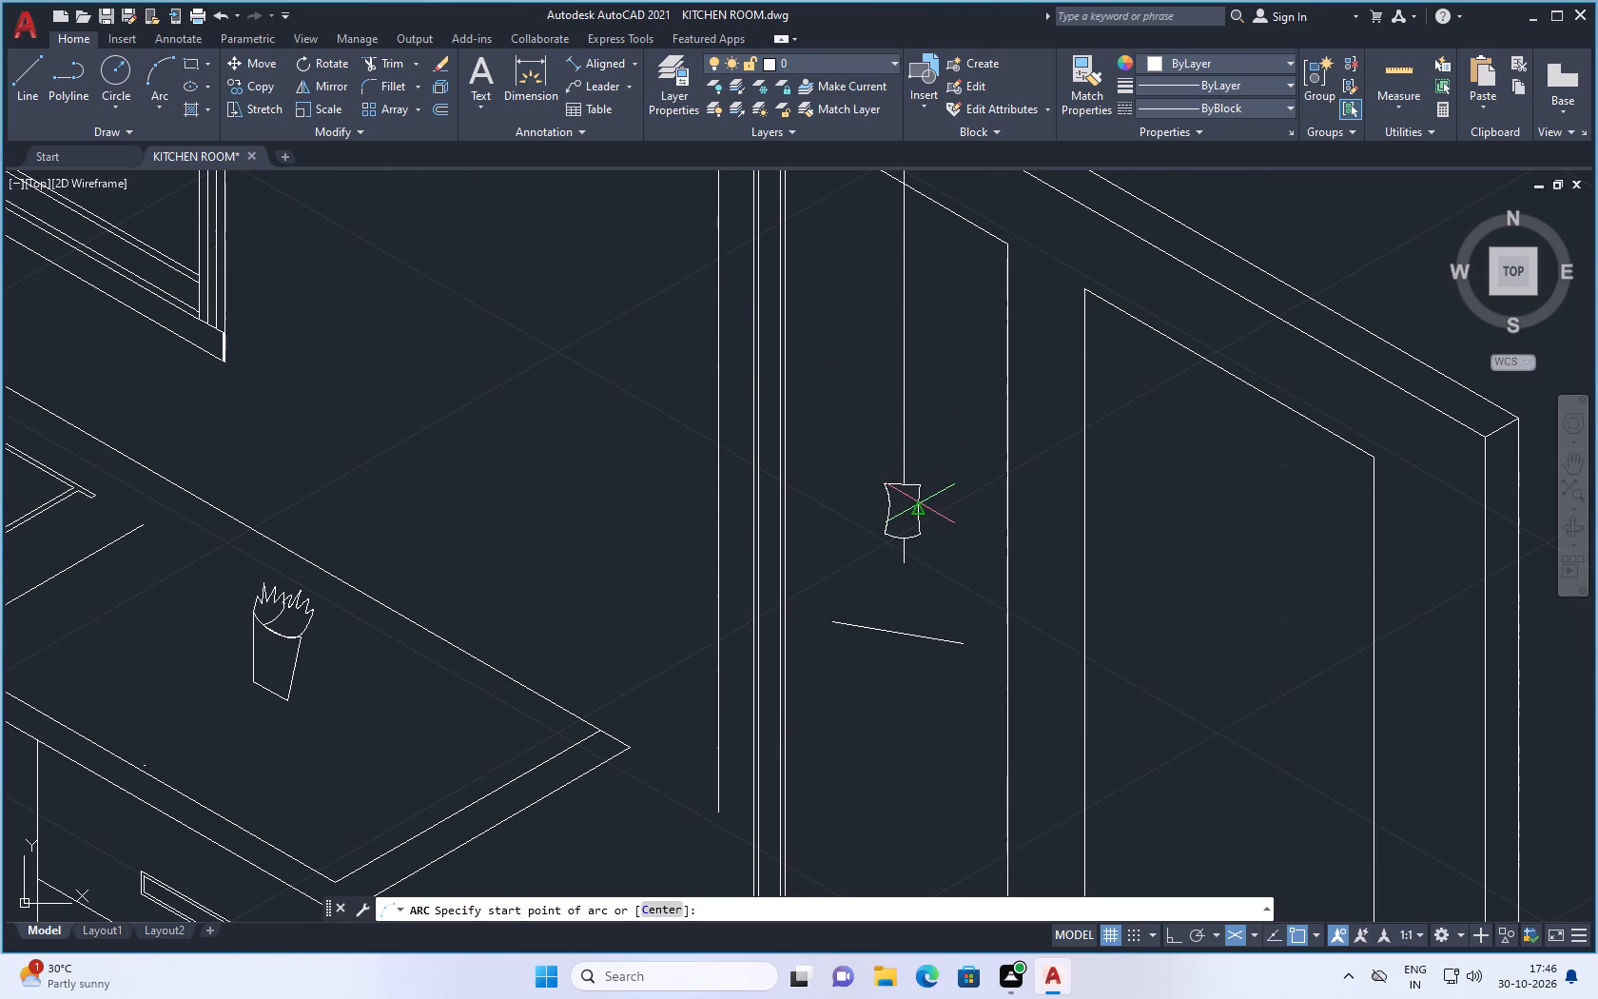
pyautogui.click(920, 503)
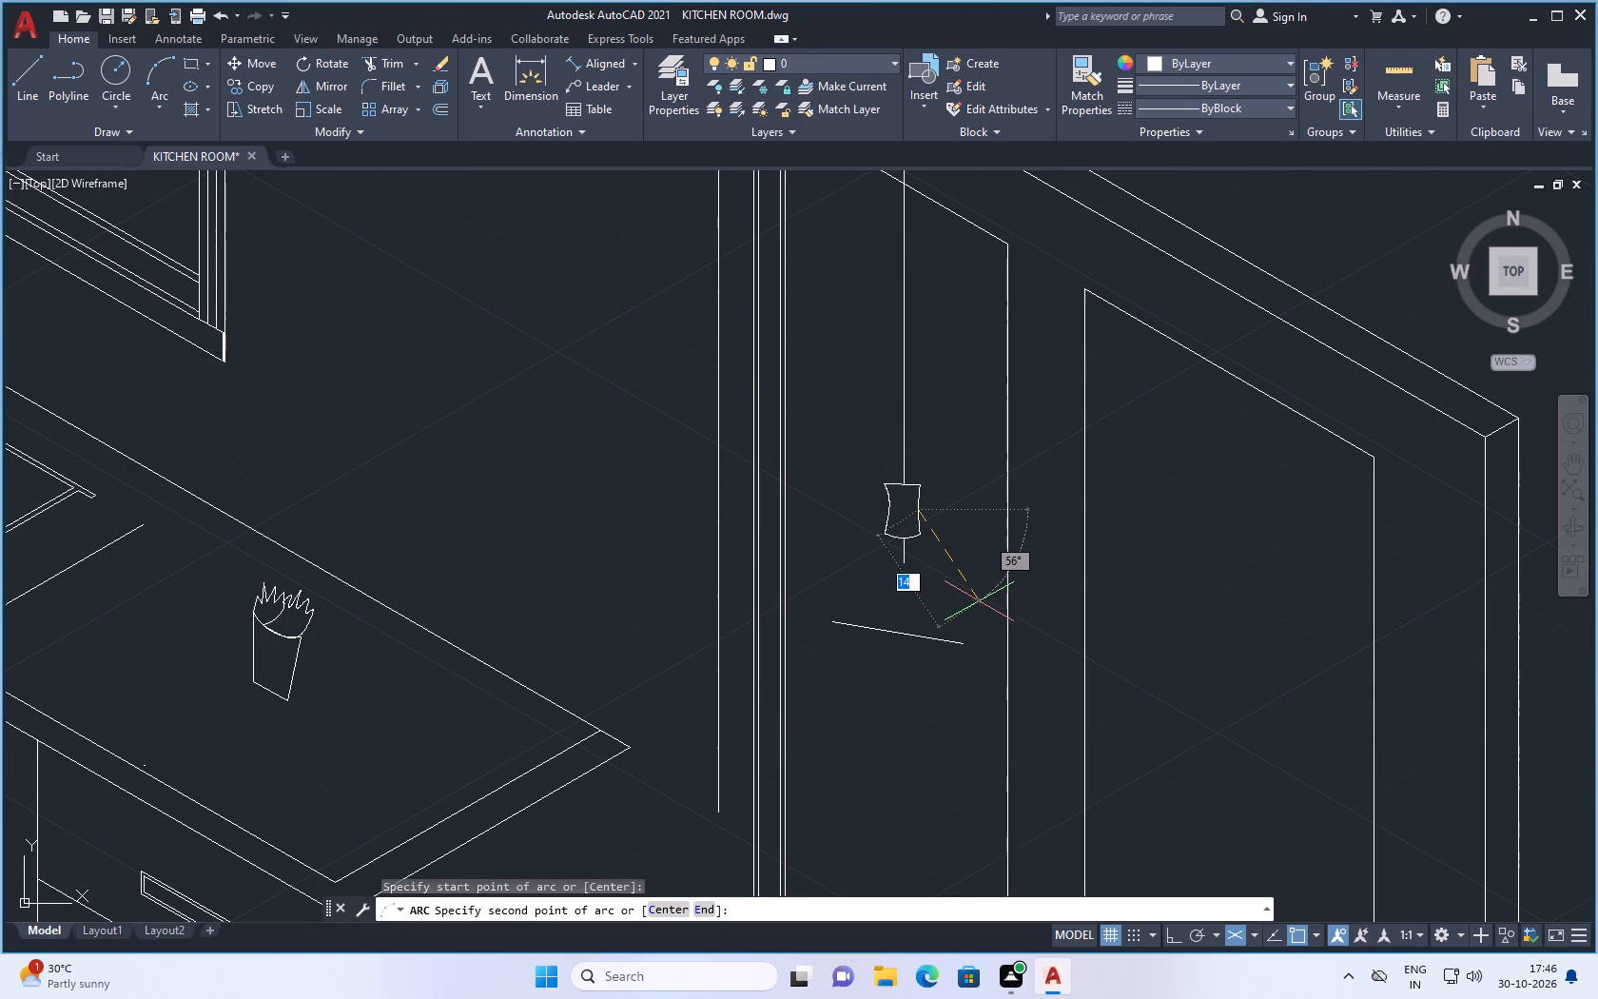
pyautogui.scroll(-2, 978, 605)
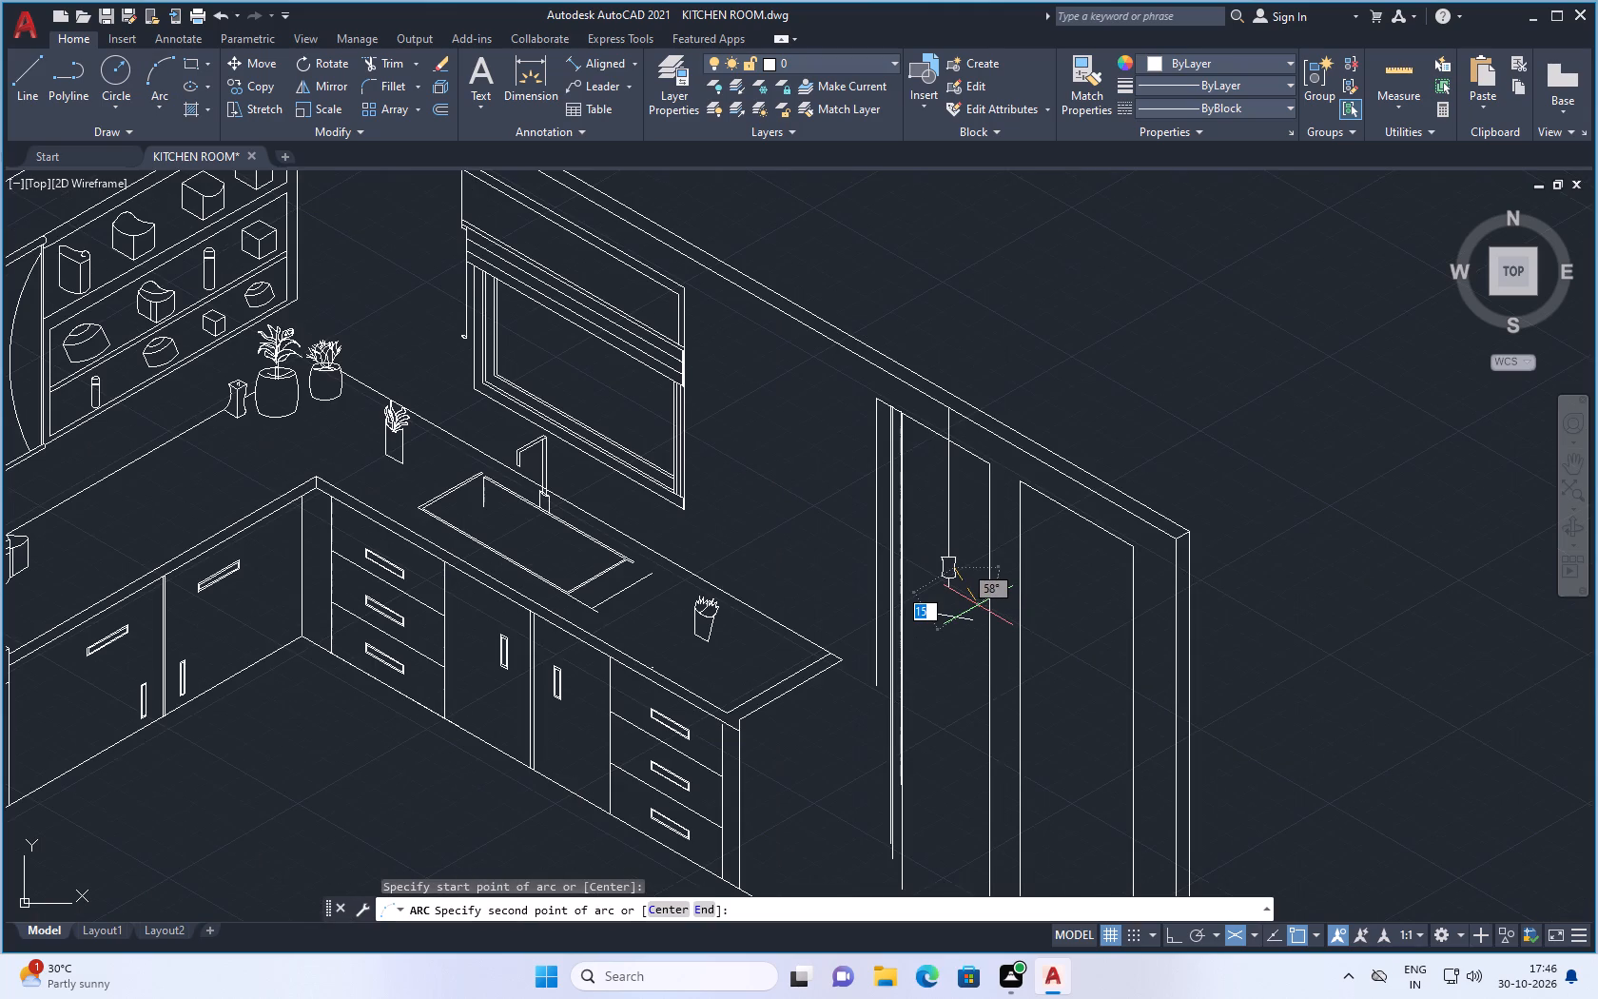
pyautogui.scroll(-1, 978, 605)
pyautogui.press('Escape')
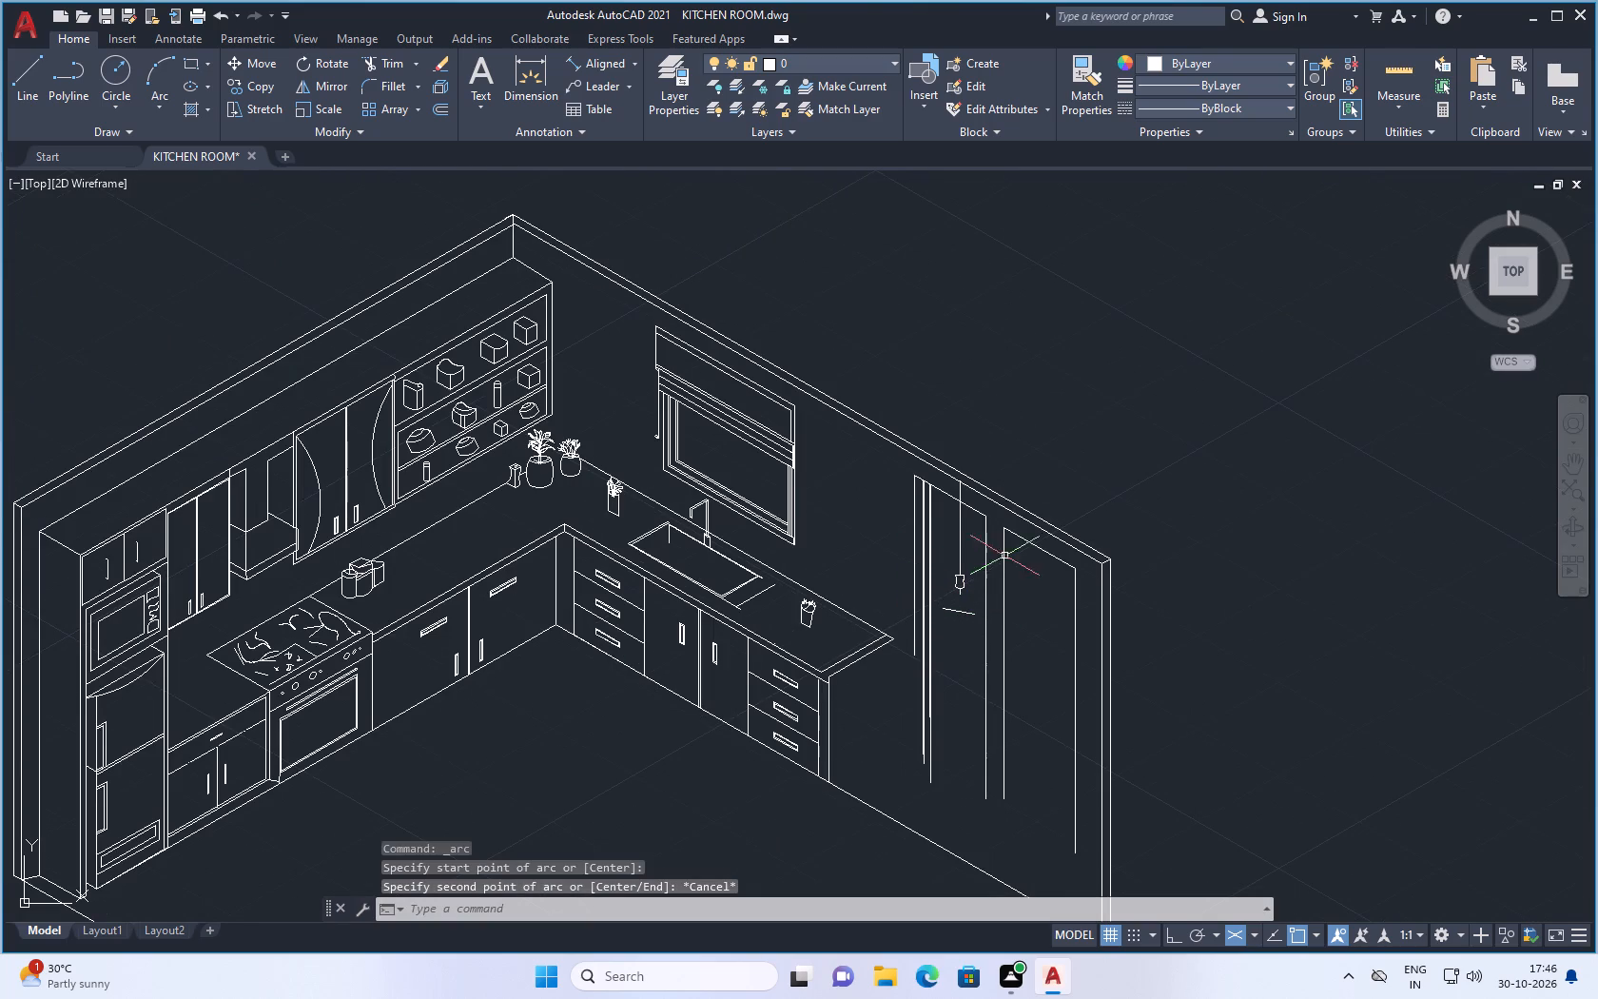
# Save the kitchen drawing.
pyautogui.hotkey('ctrl', 's')
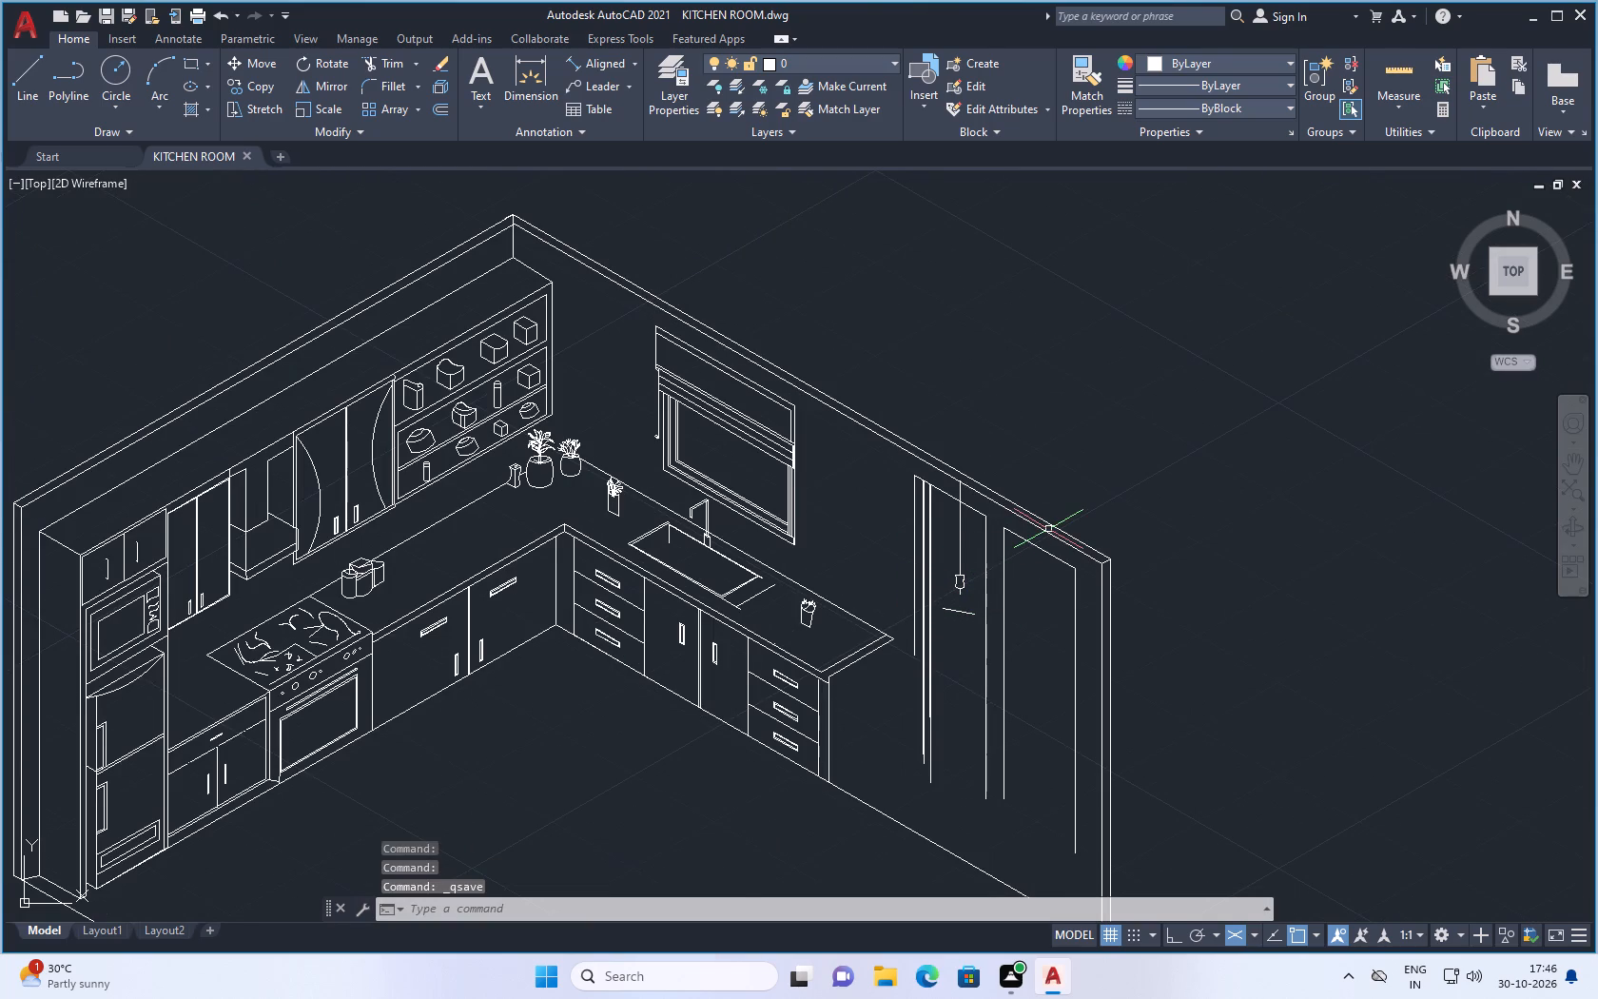
pyautogui.hotkey('ctrl', 's')
pyautogui.hotkey('ctrl', 's')
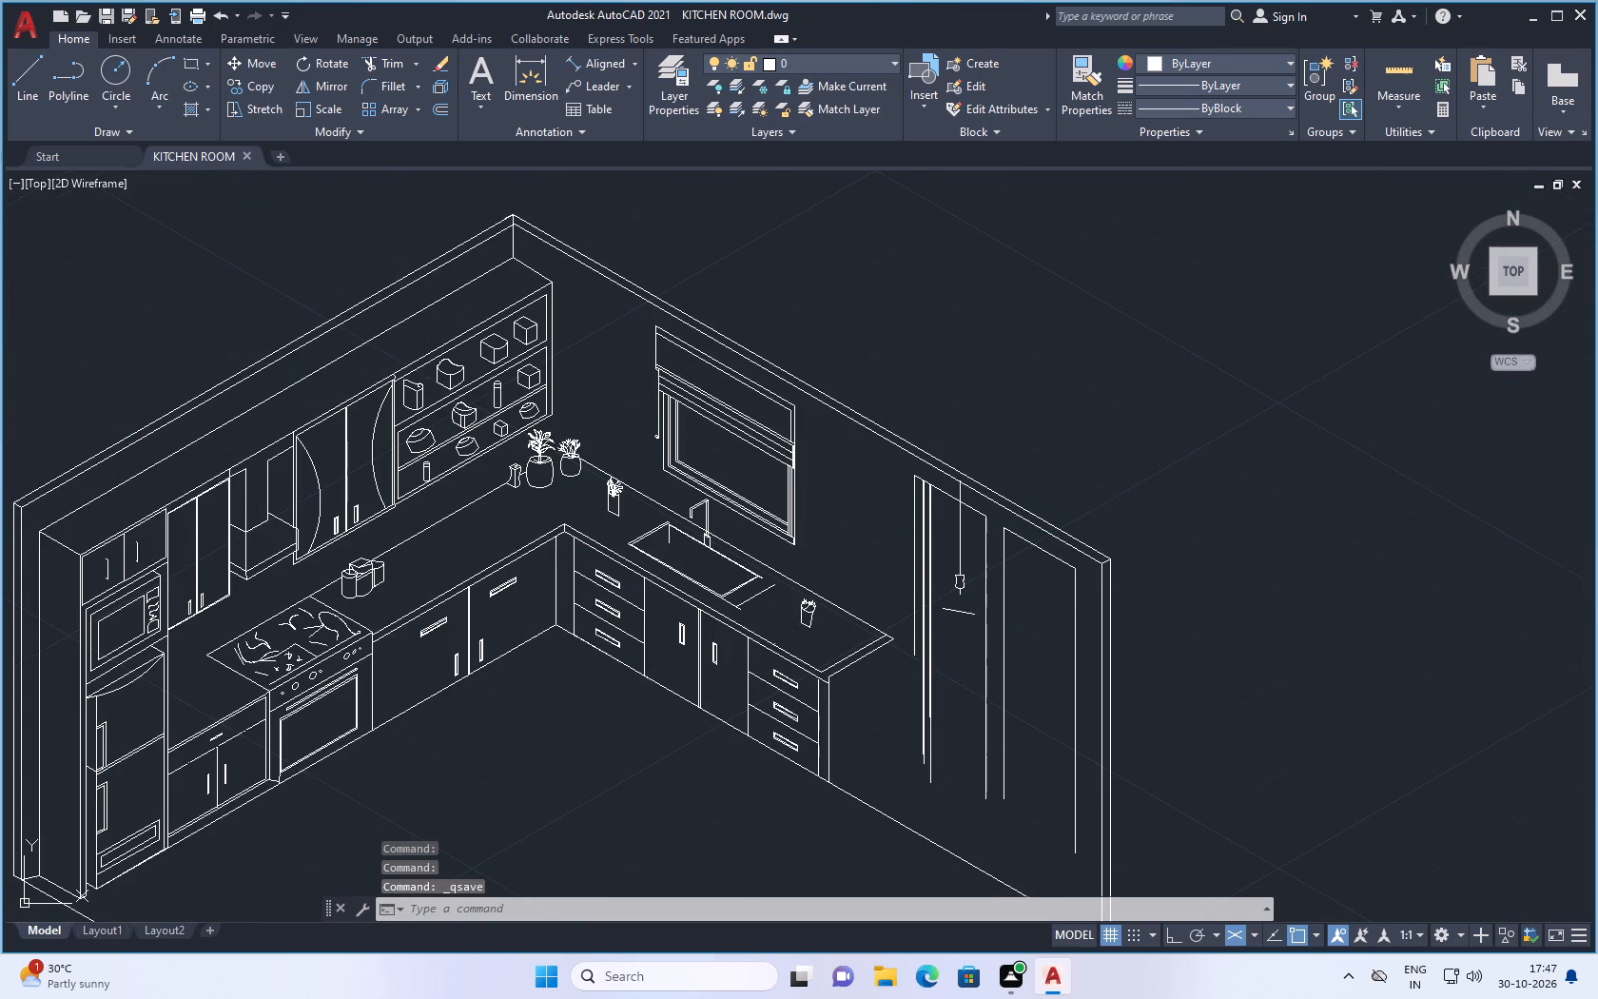
pyautogui.hotkey('ctrl', 's')
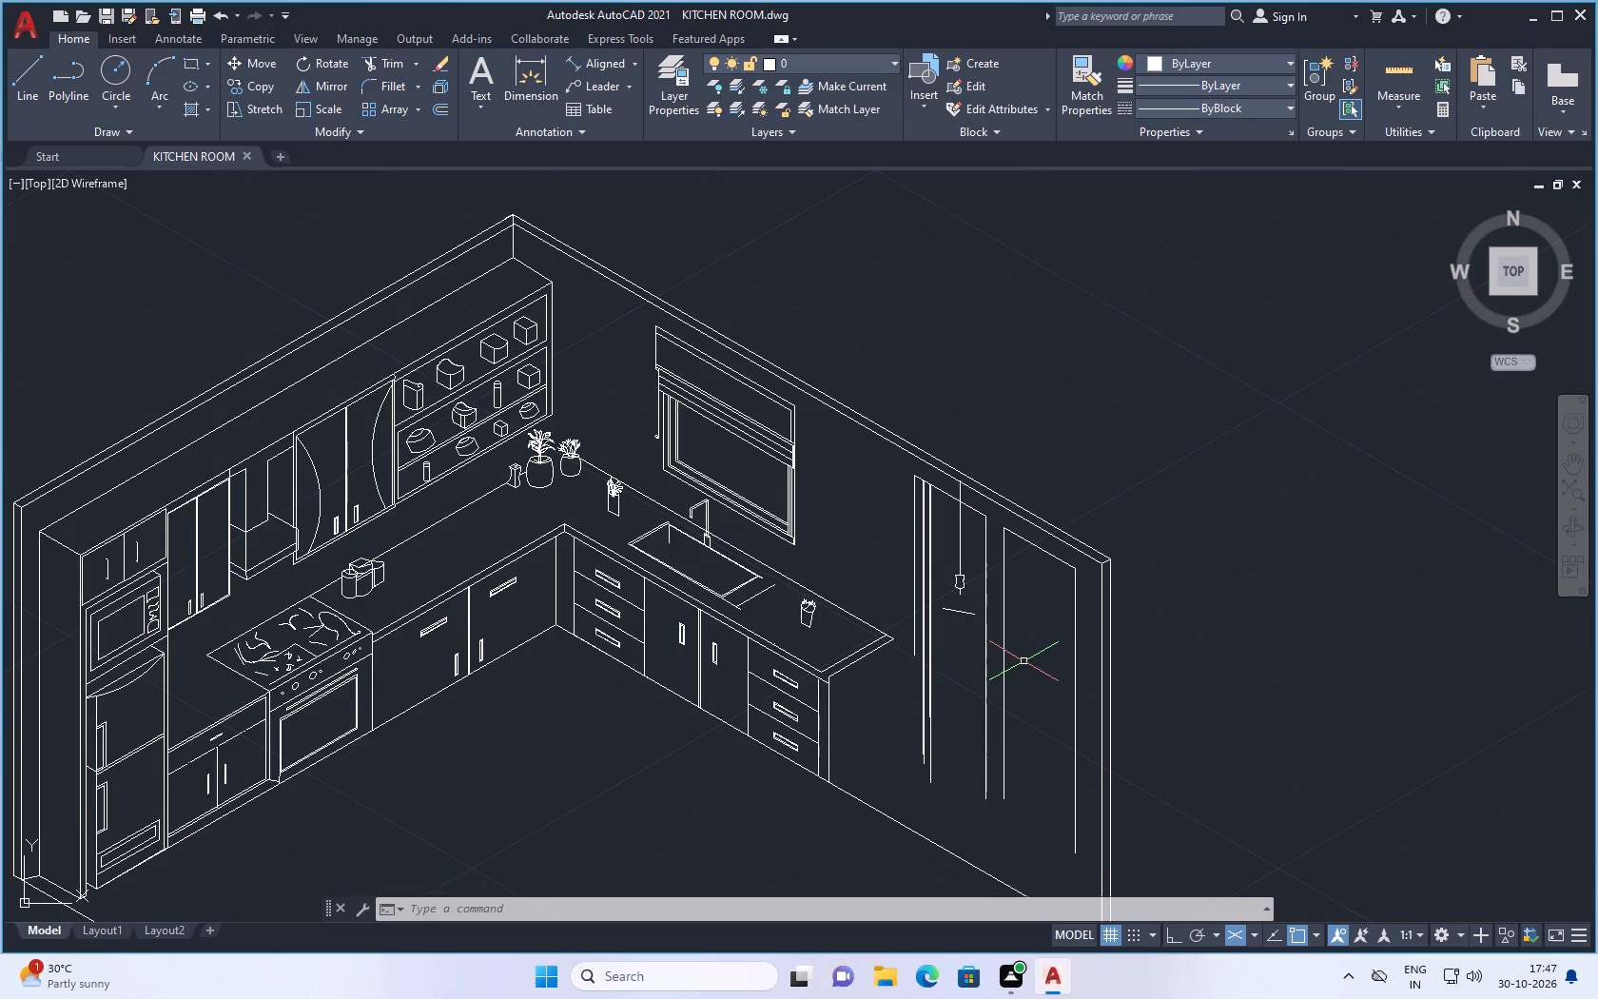
pyautogui.scroll(3, 921, 641)
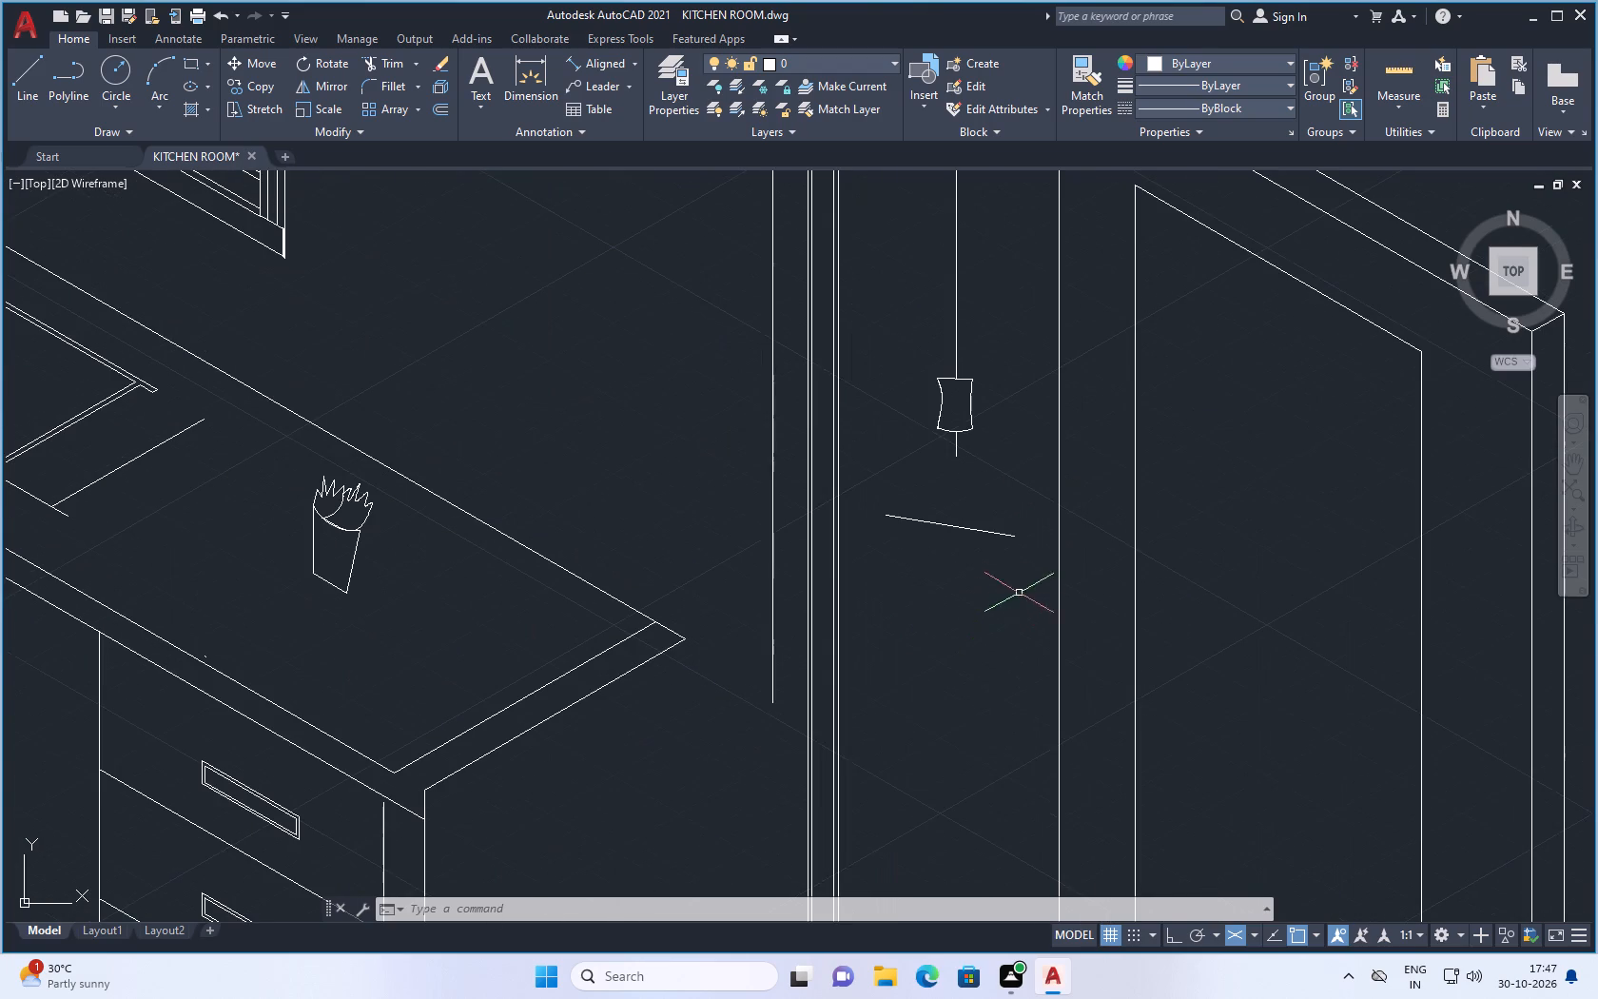
pyautogui.scroll(-1, 1046, 566)
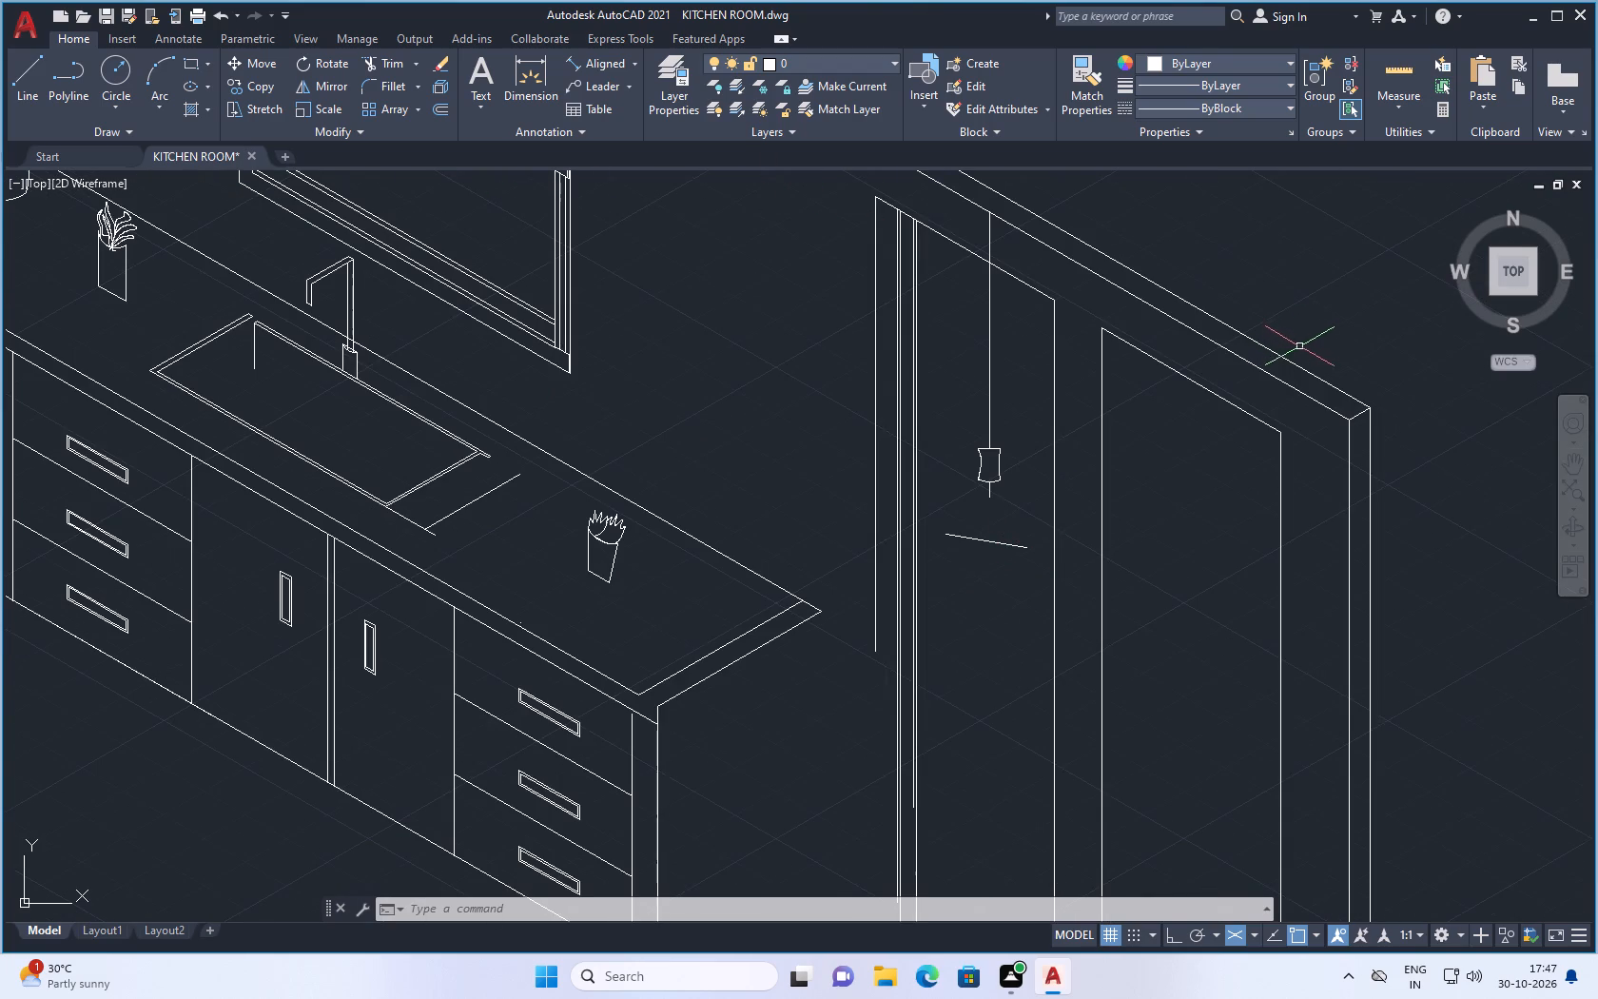
pyautogui.hotkey('ctrl', 's')
pyautogui.hotkey('ctrl', 's')
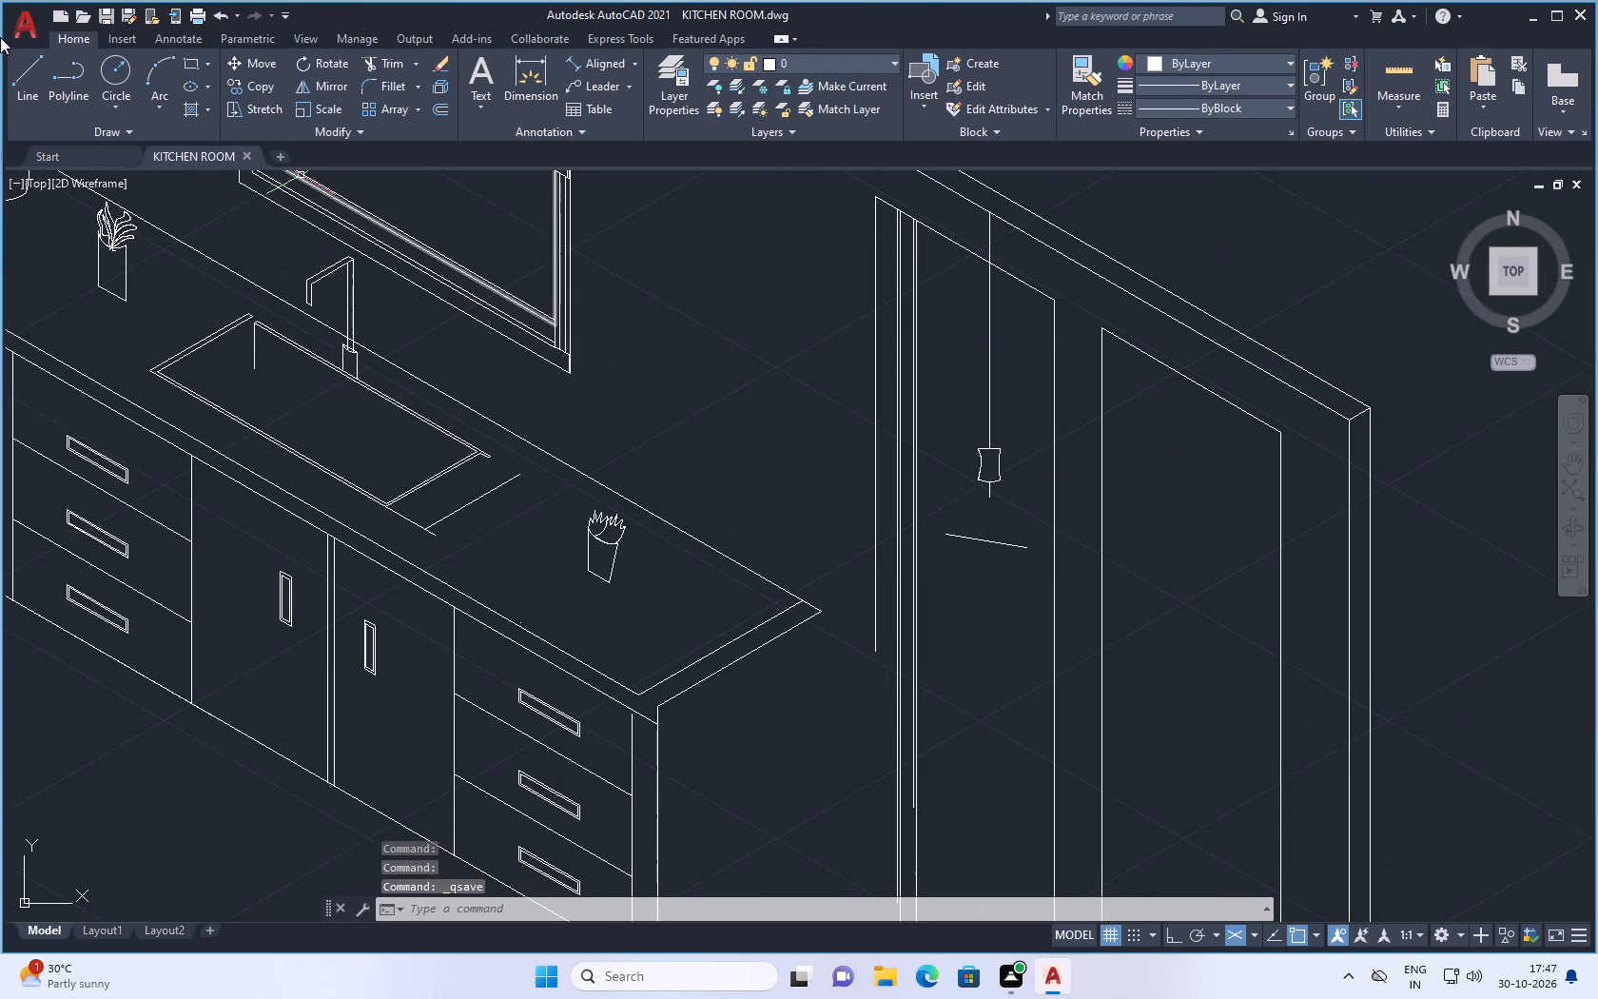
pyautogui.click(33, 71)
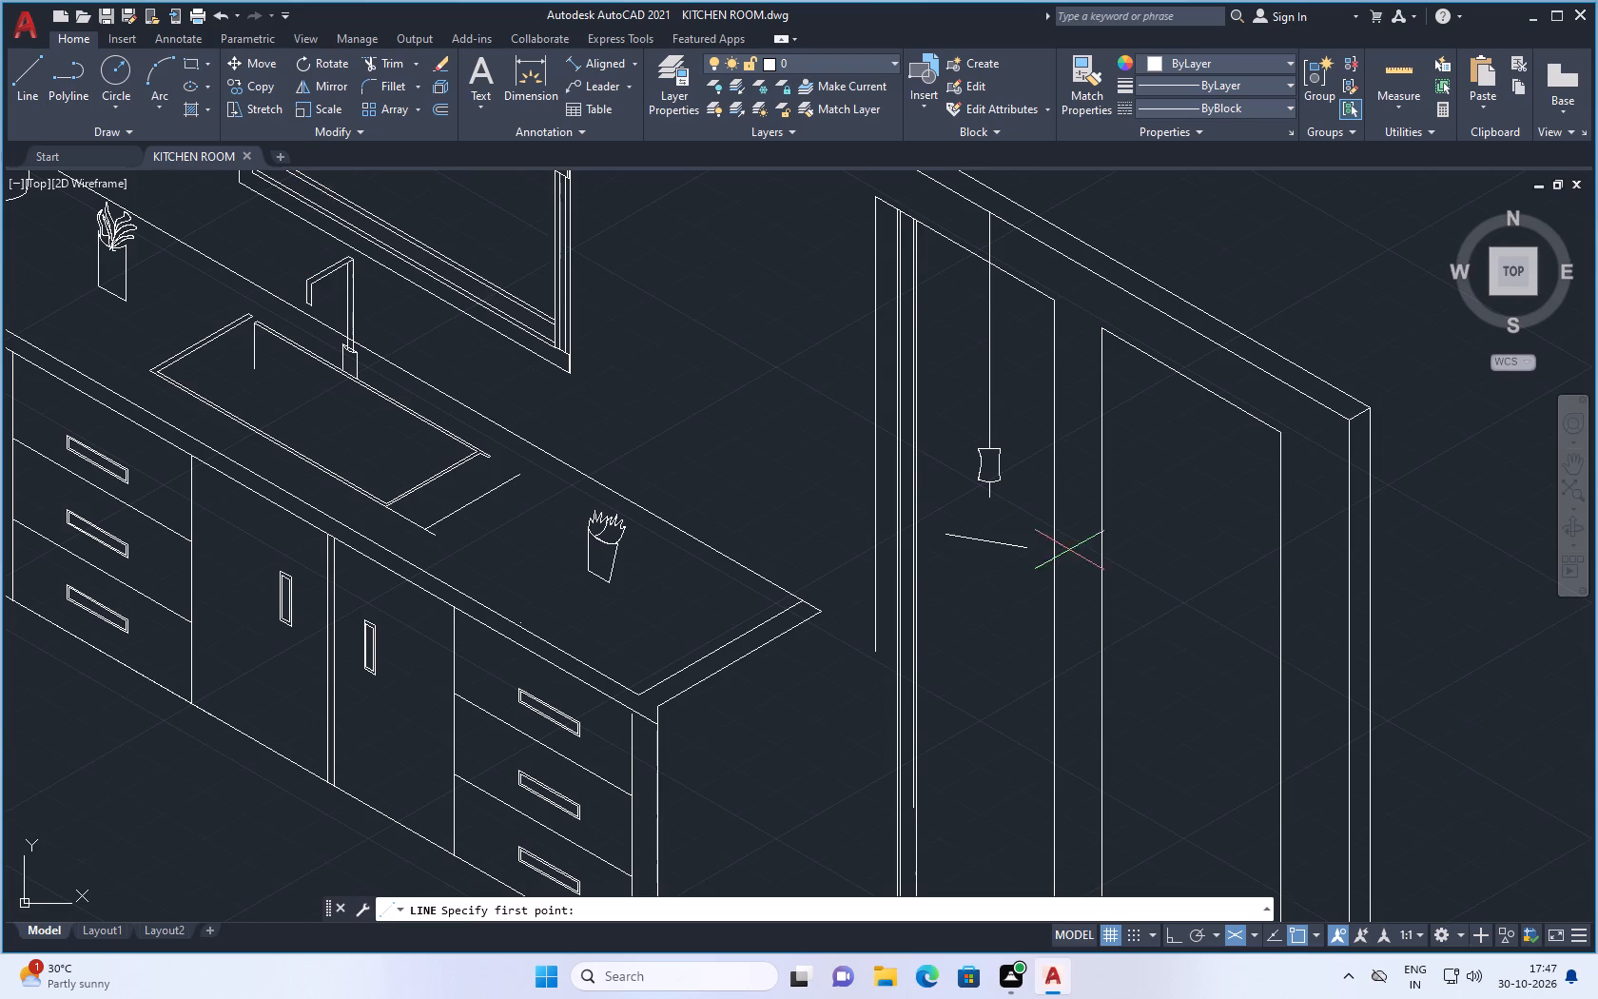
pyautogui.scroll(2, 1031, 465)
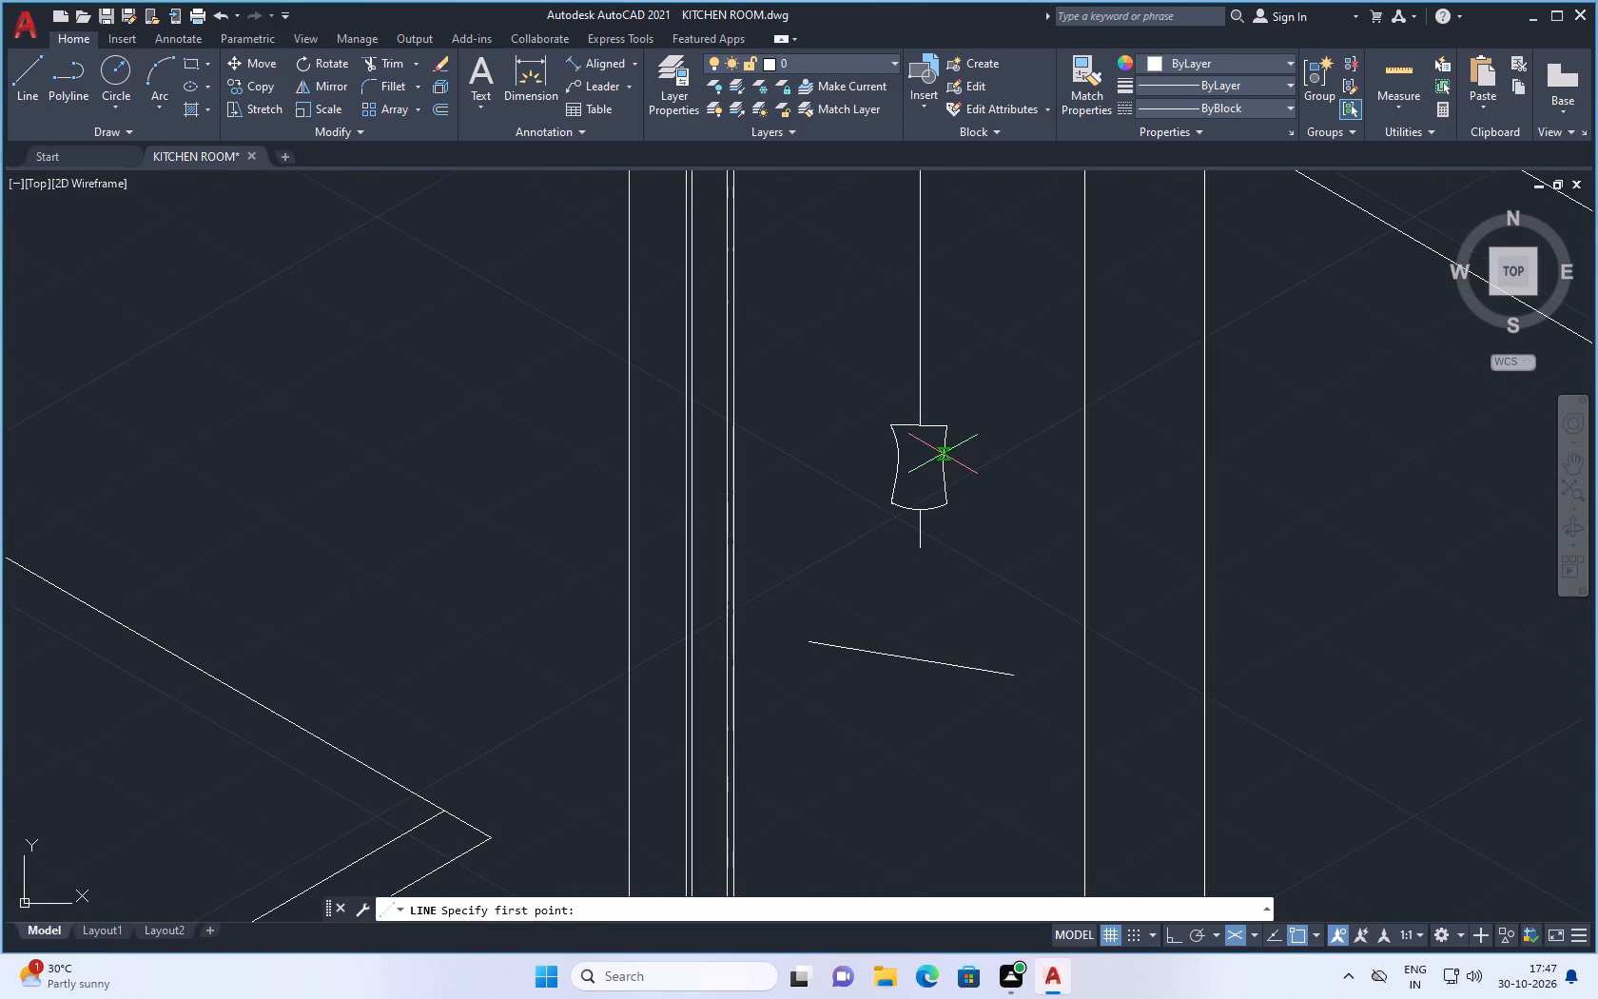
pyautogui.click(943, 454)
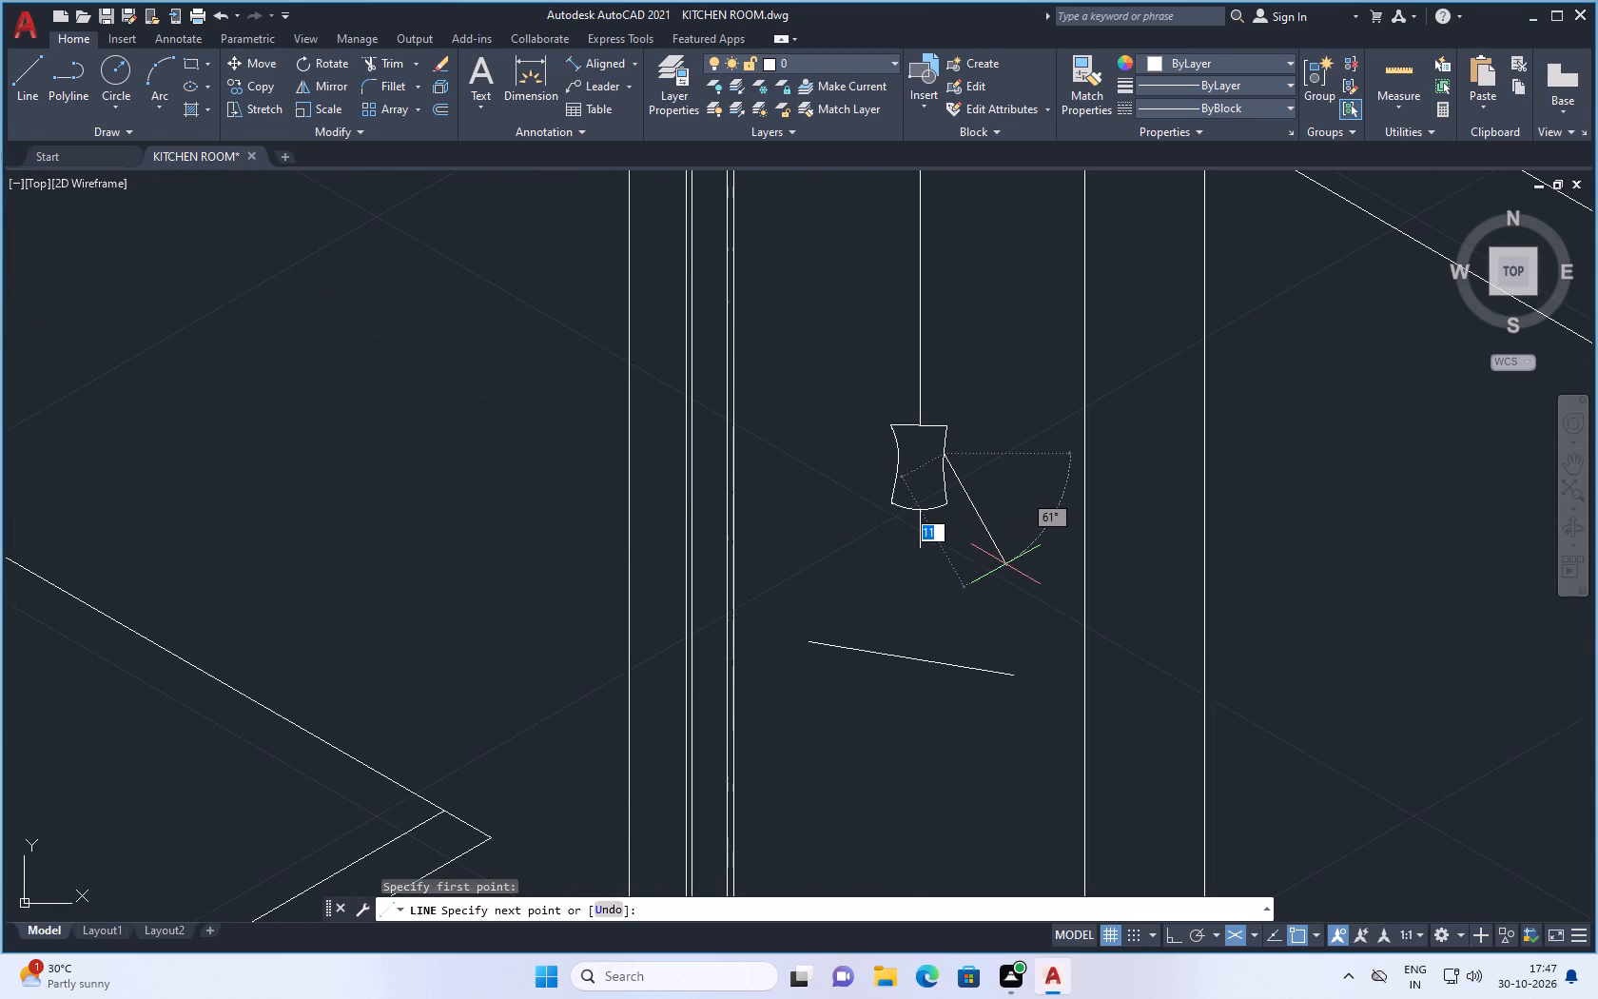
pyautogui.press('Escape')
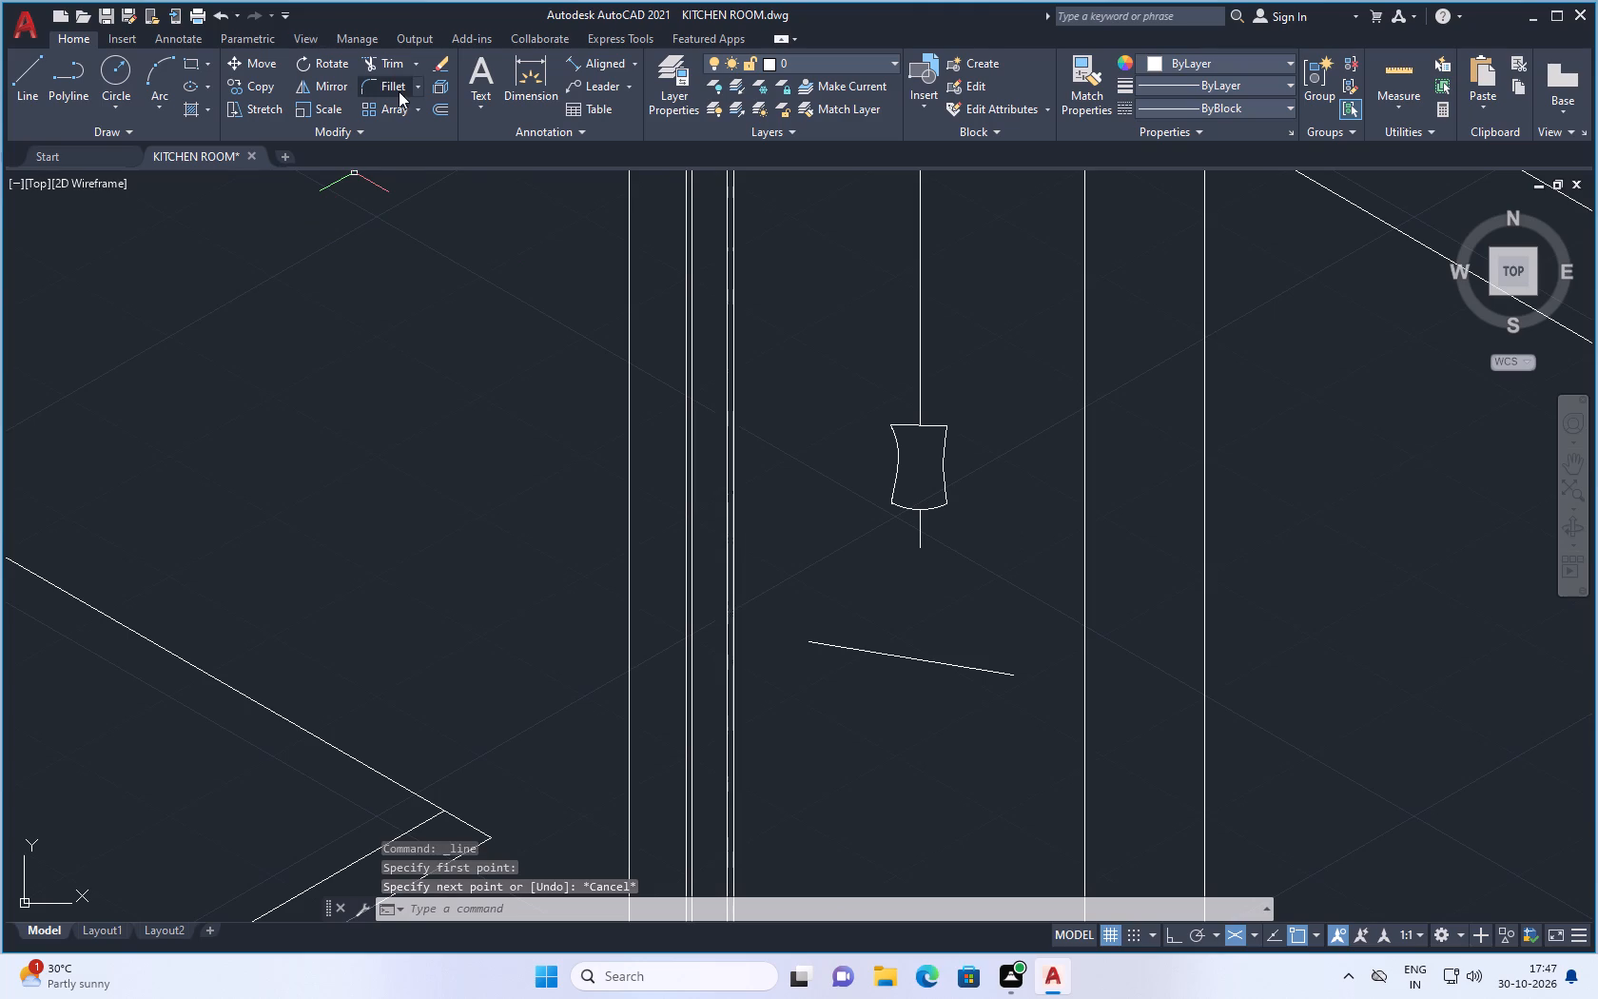
# Draw a three-point arc bulging outward from the lamp body's right side down to the slanted line's right end.
pyautogui.click(165, 55)
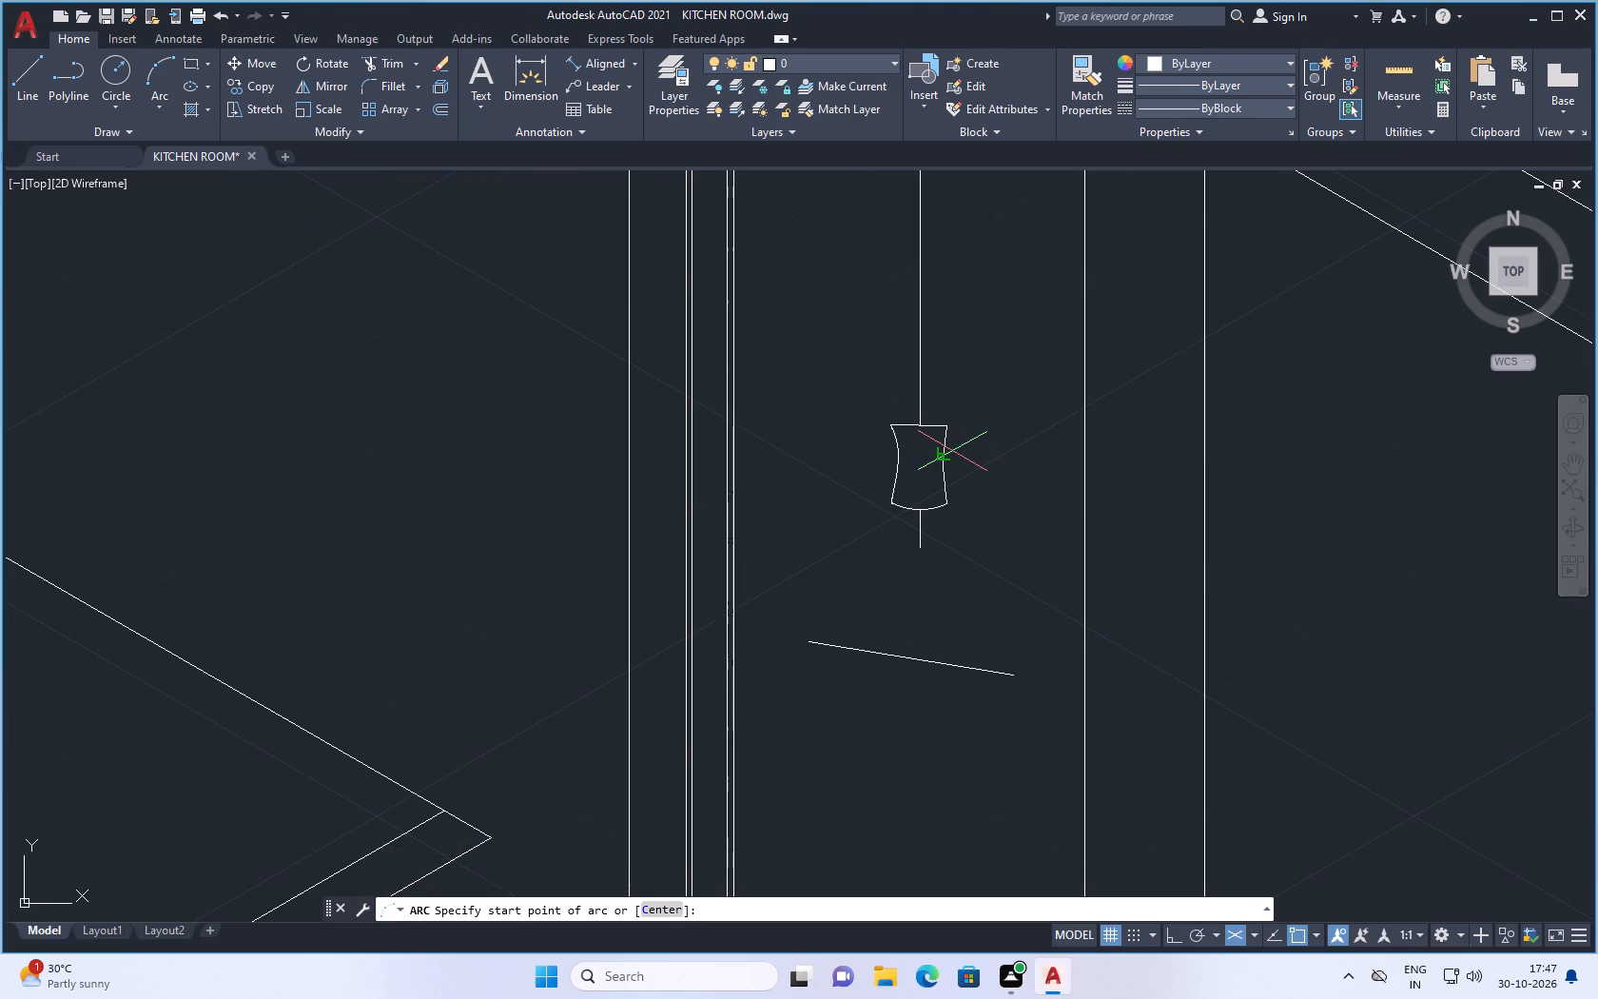
pyautogui.click(953, 449)
pyautogui.click(998, 528)
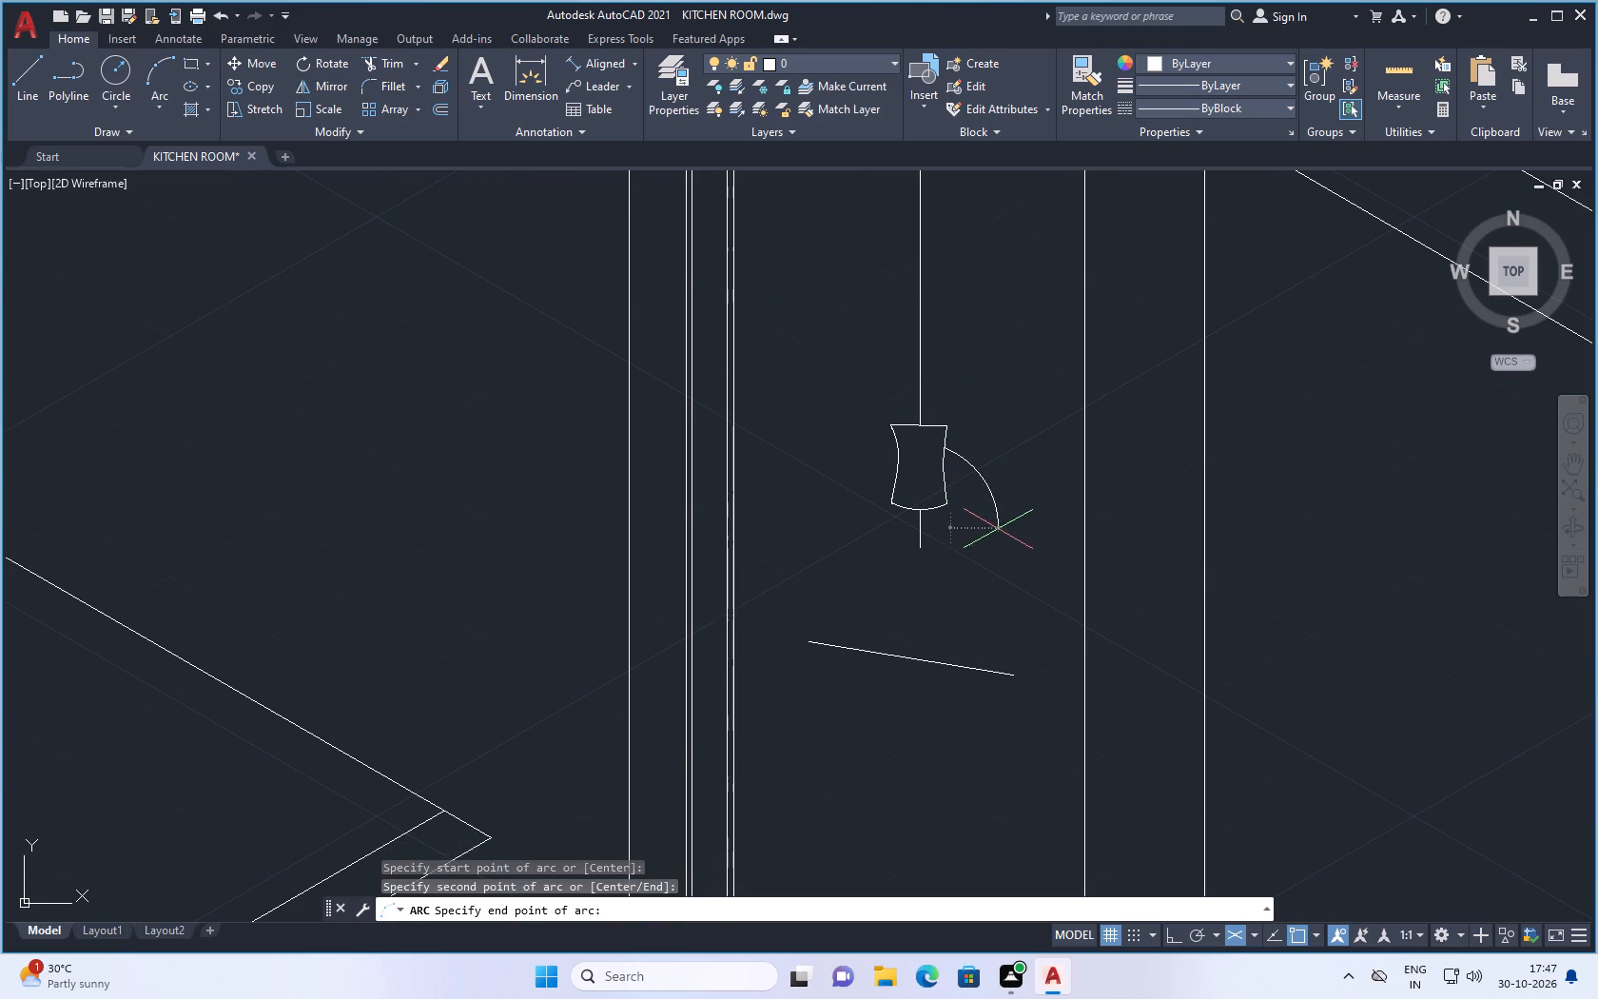
pyautogui.click(1018, 676)
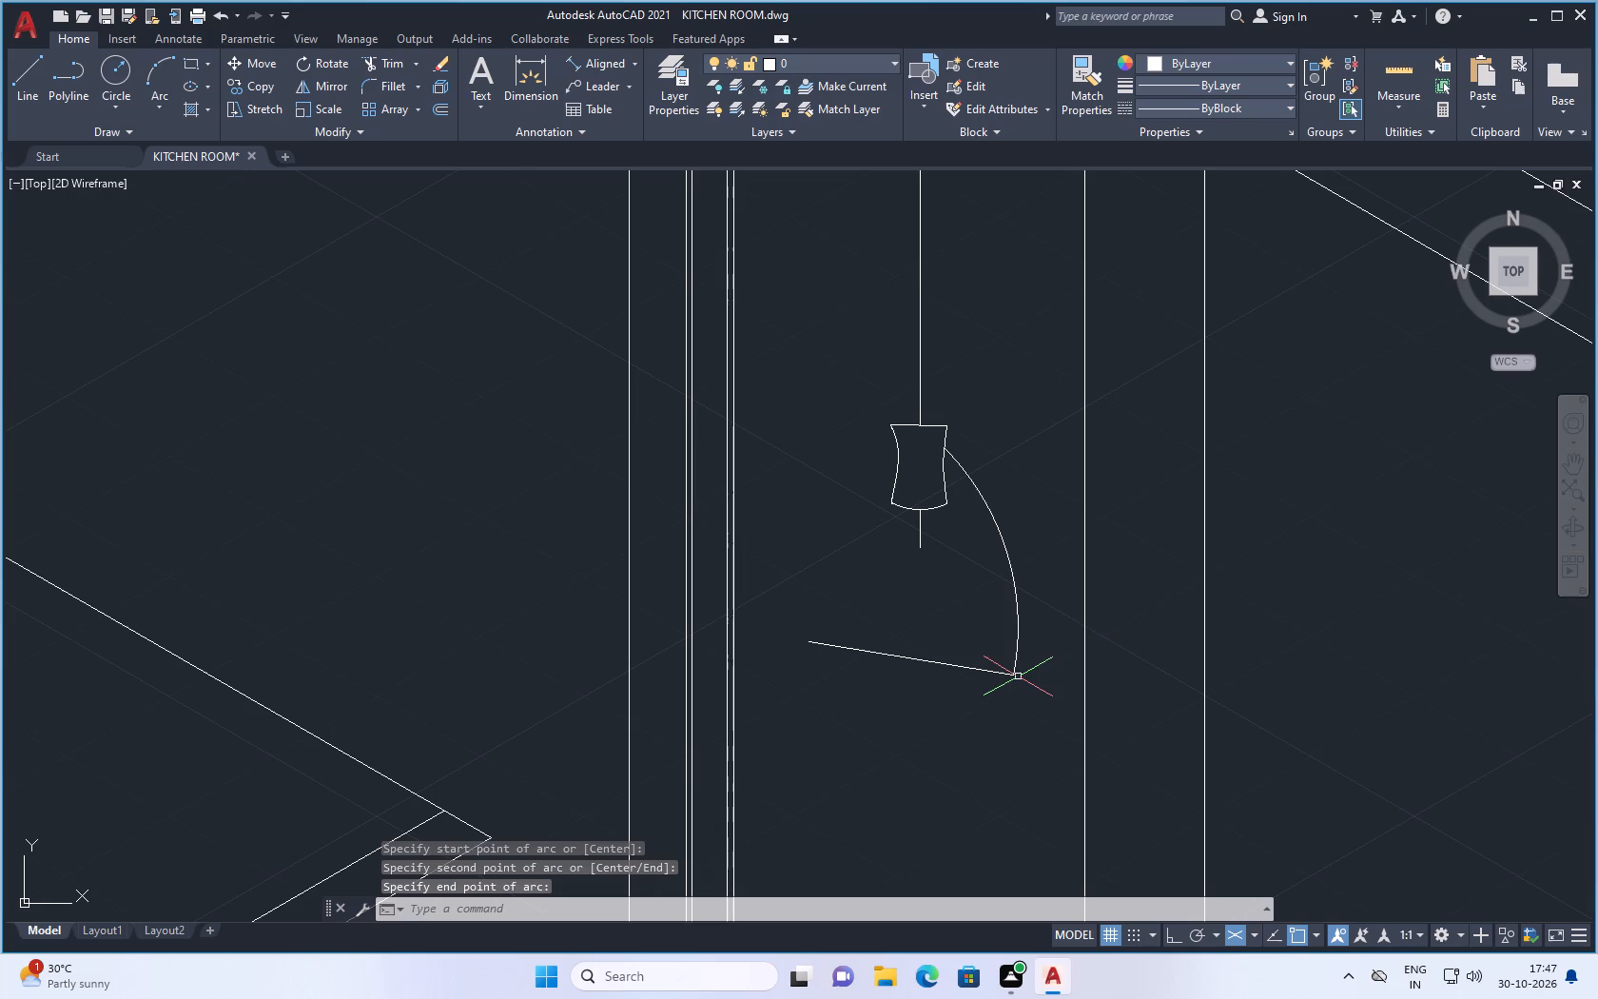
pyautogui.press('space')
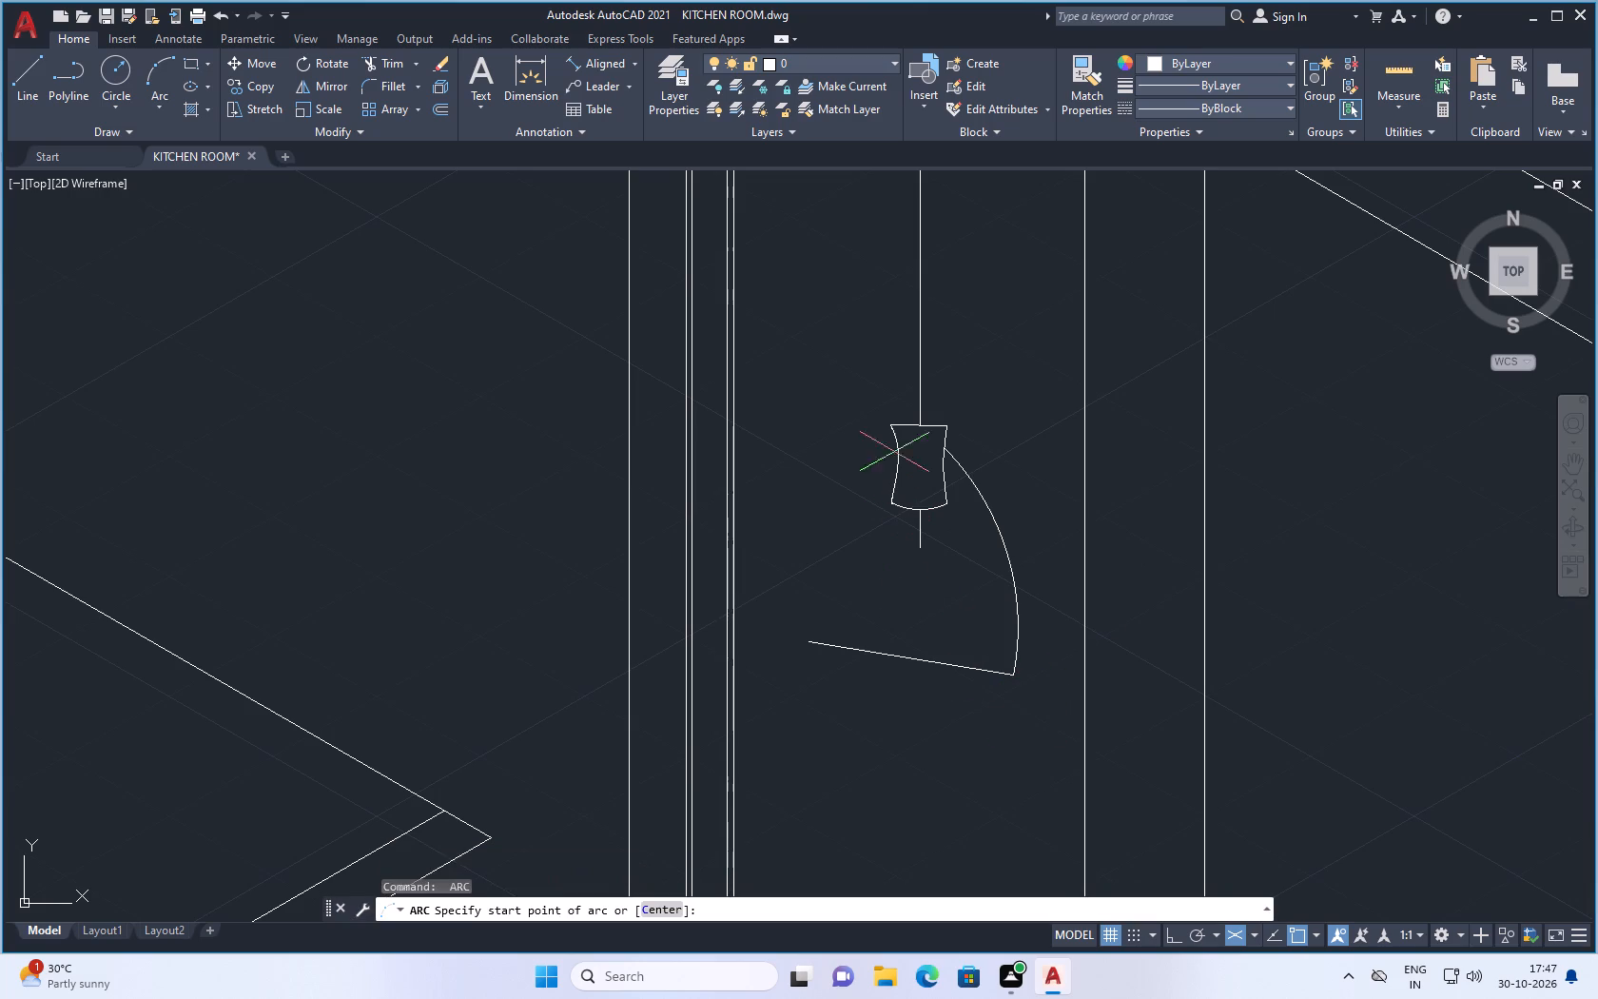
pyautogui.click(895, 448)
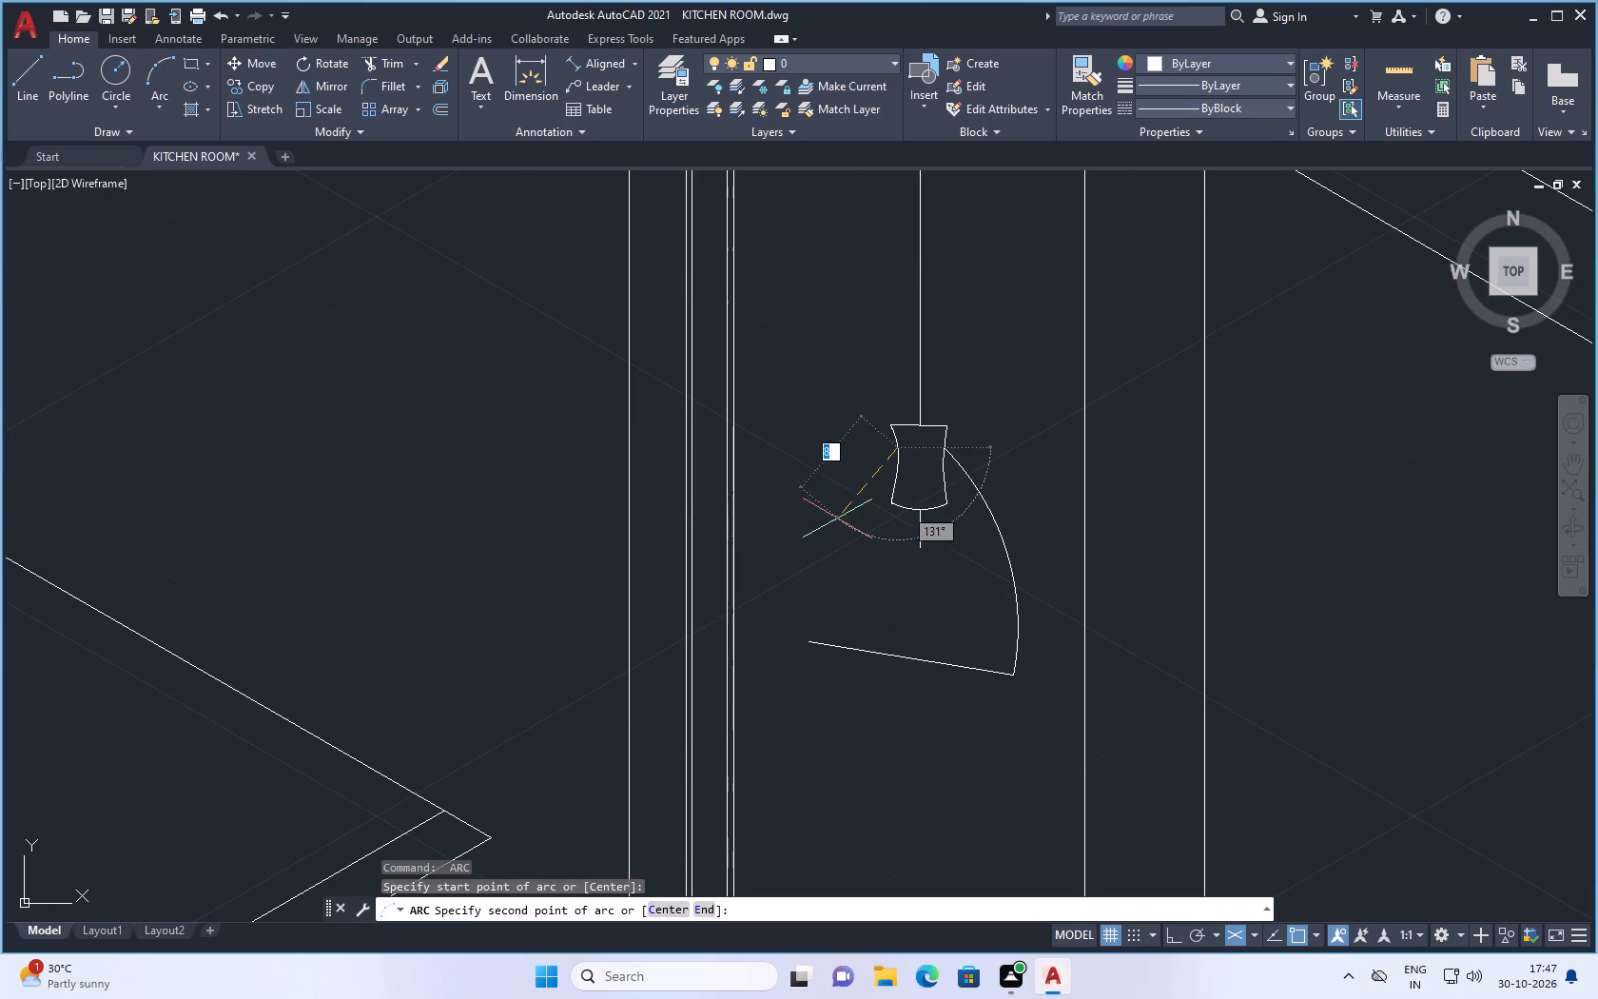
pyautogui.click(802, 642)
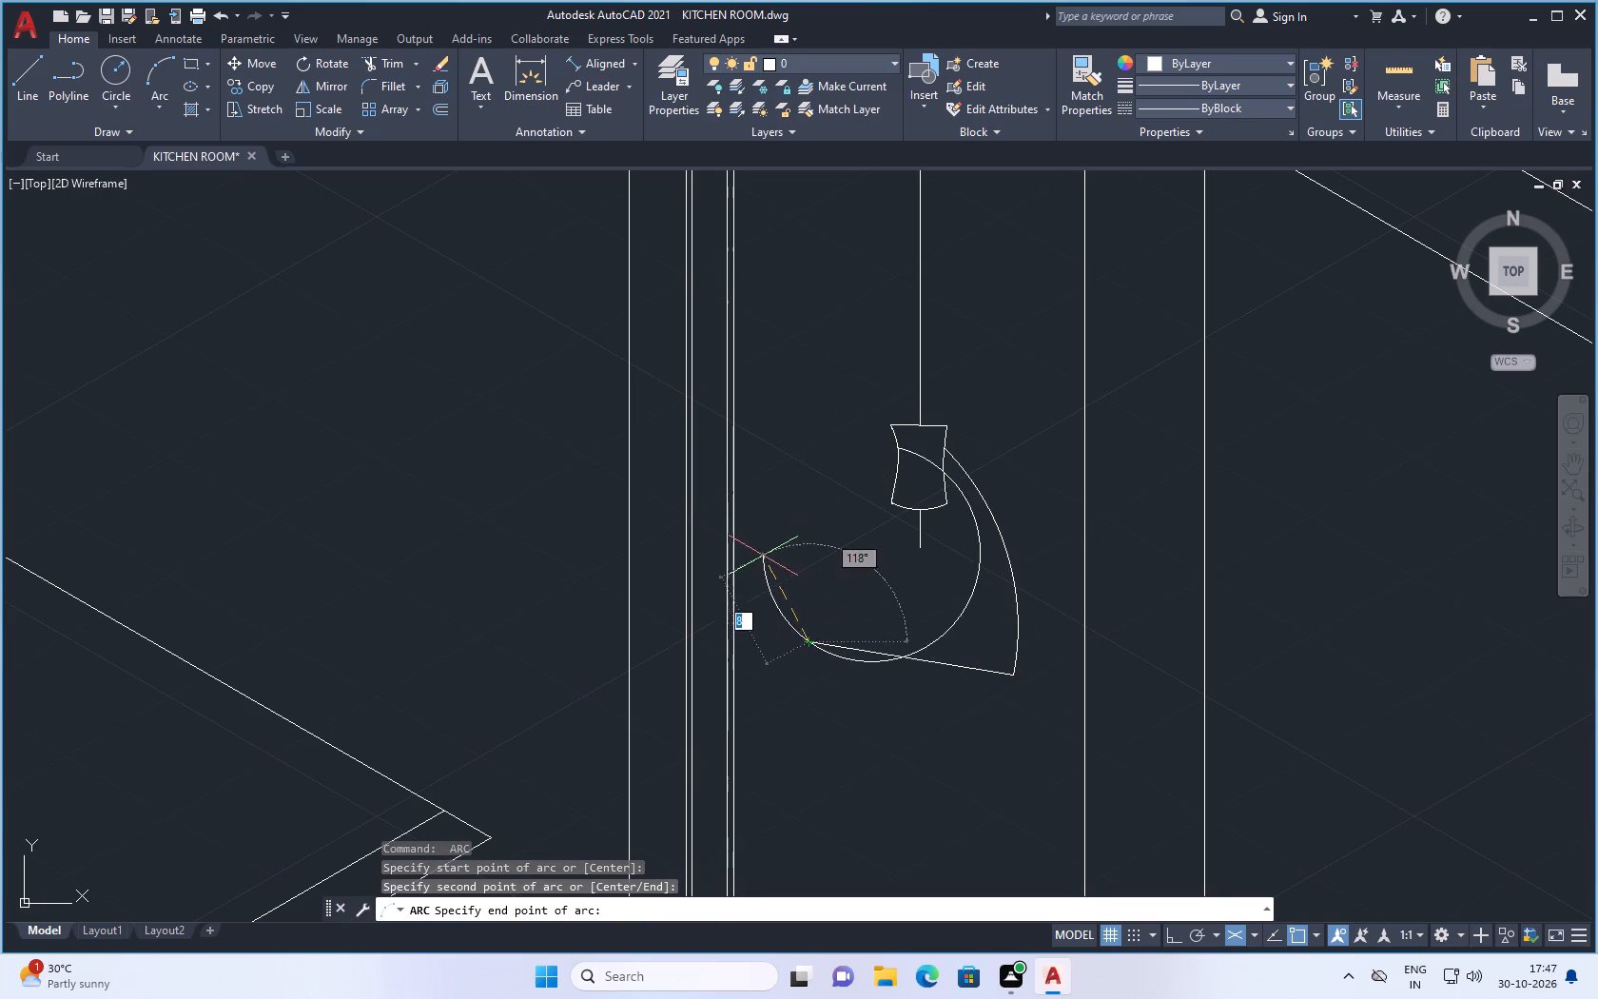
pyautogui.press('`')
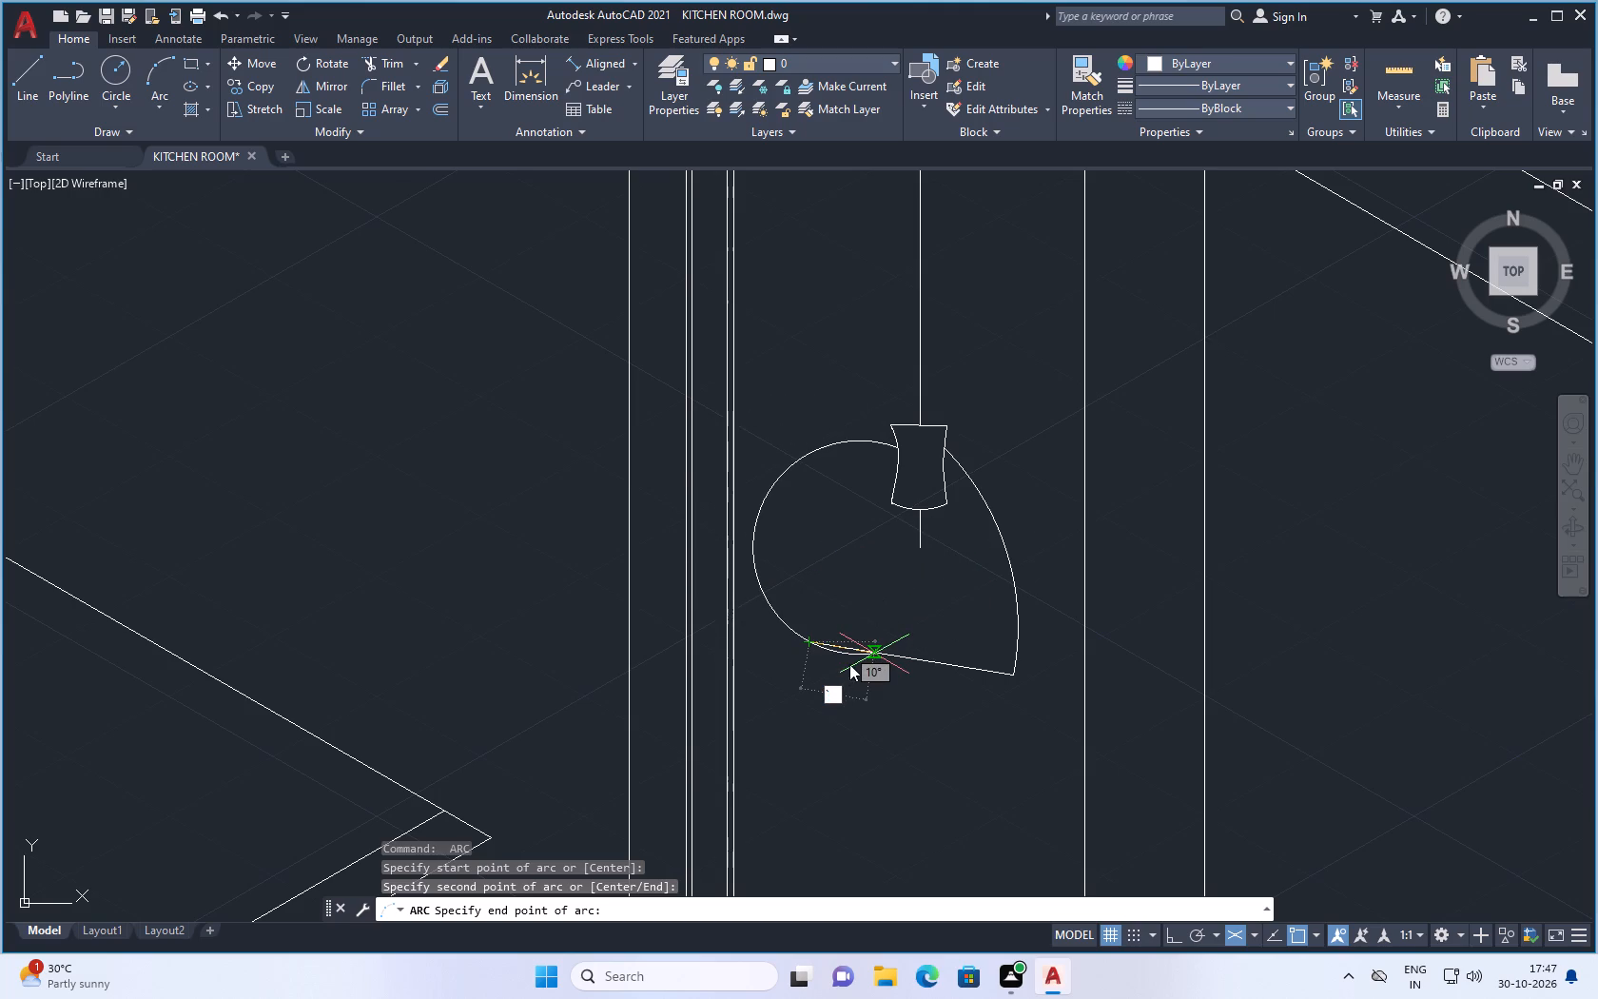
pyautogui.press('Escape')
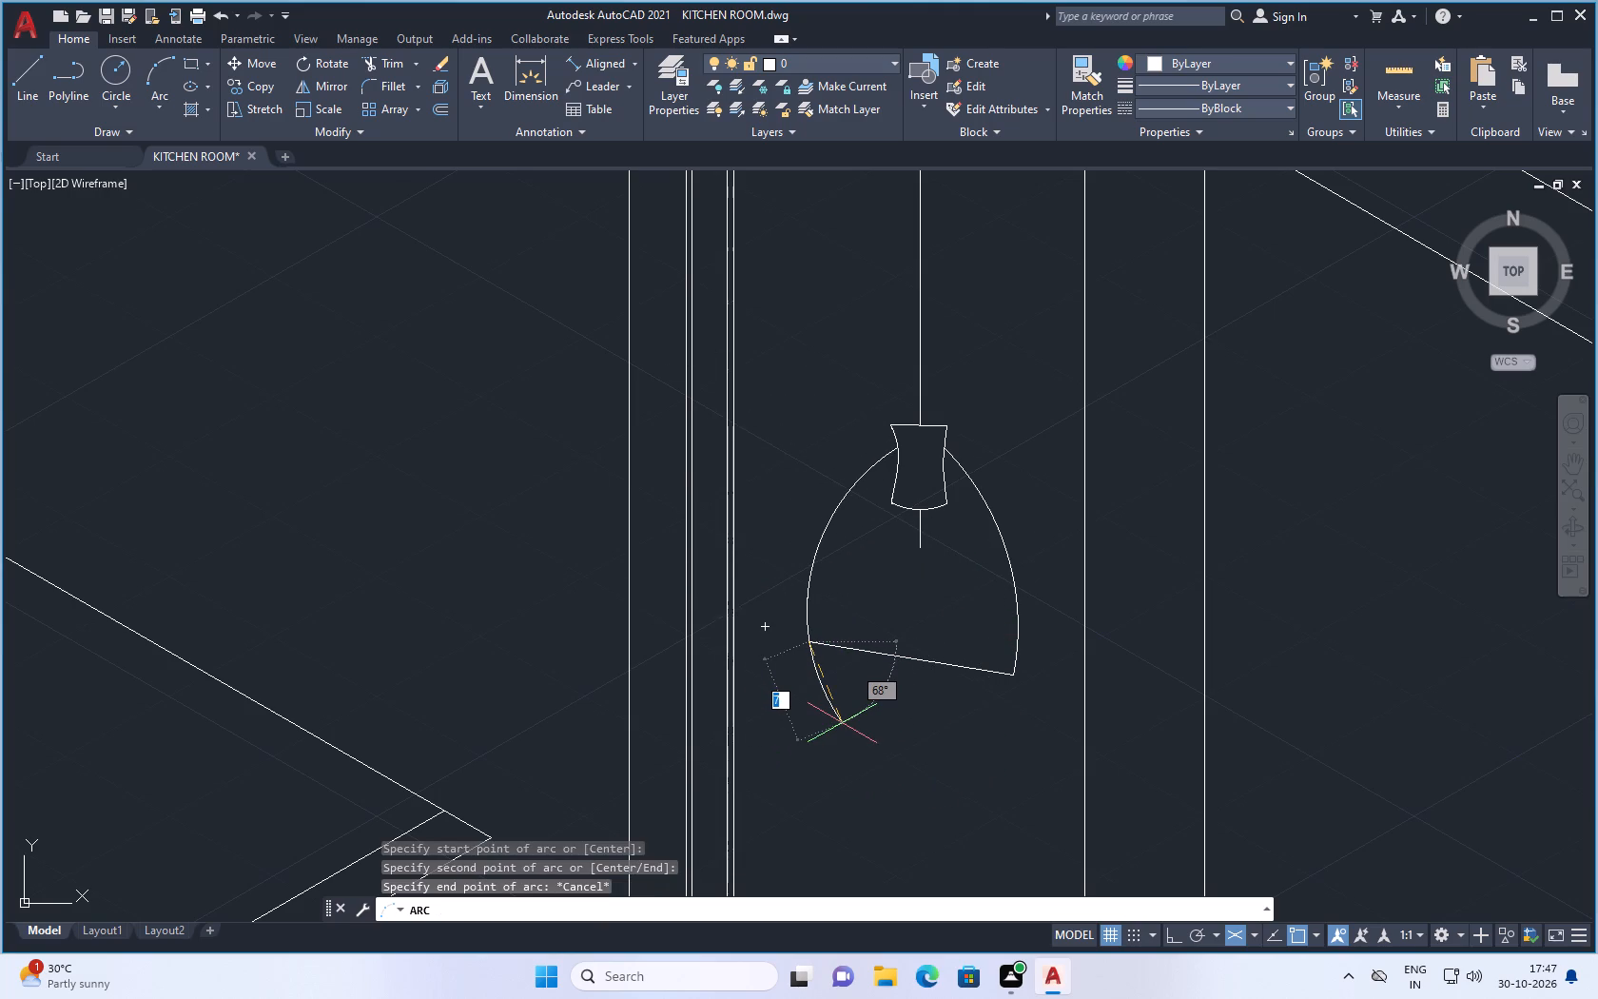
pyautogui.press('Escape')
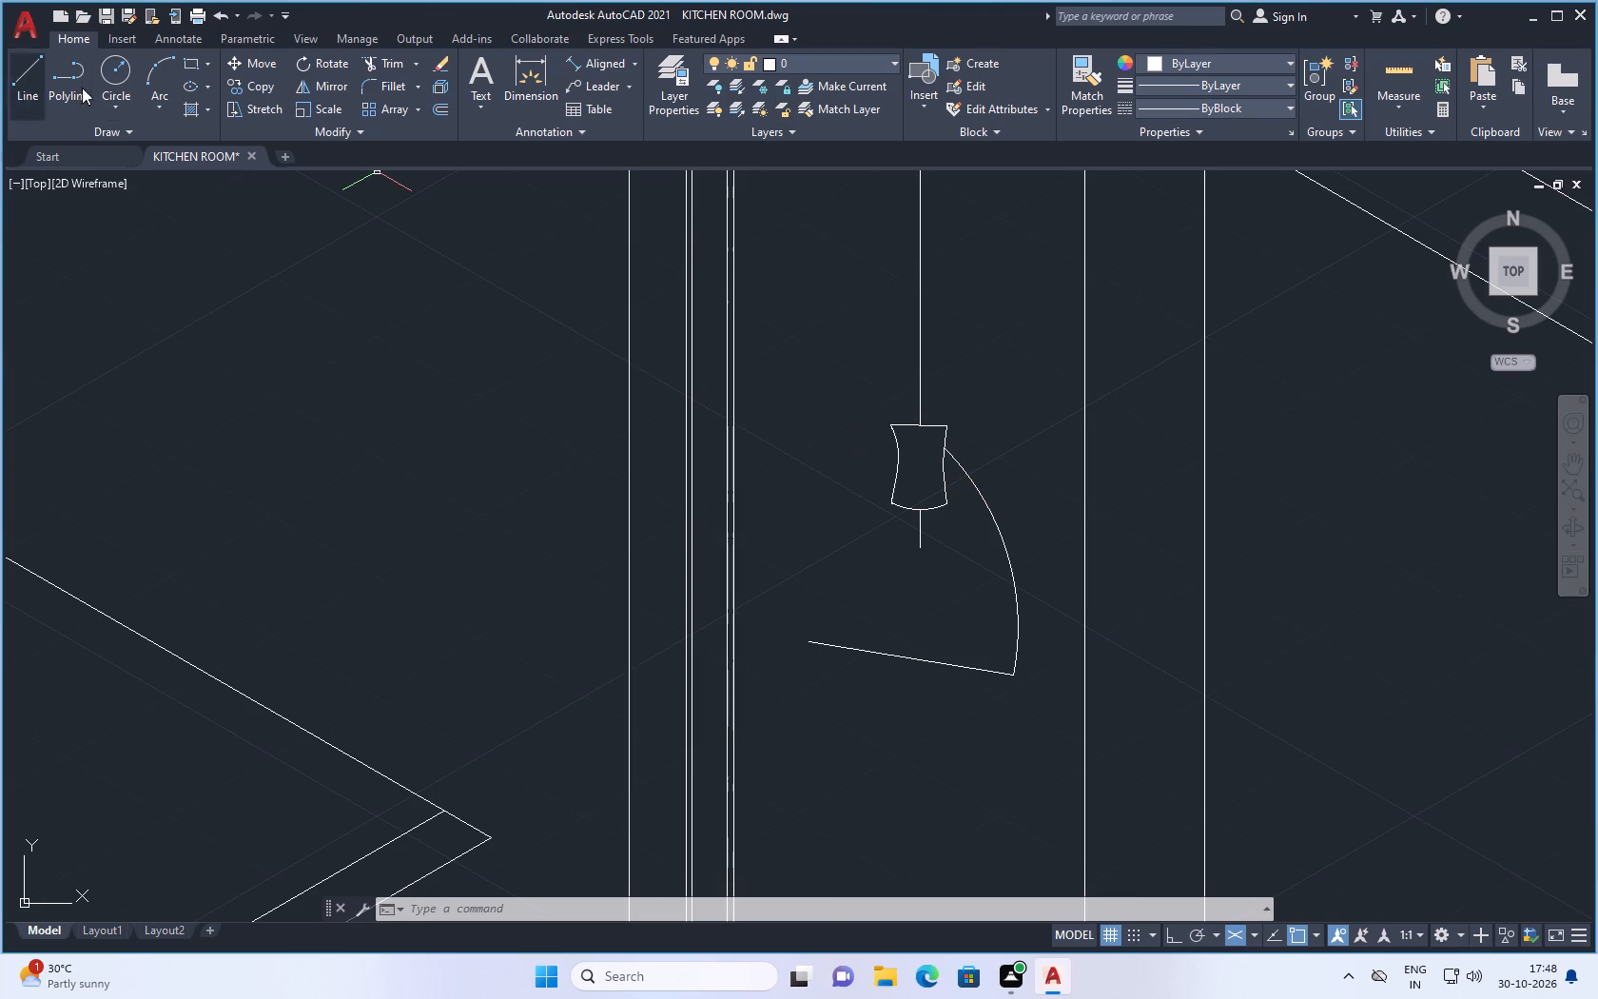
# Draw a three-point arc bulging outward from the lamp body's left side down to the slanted line's left end.
pyautogui.click(153, 65)
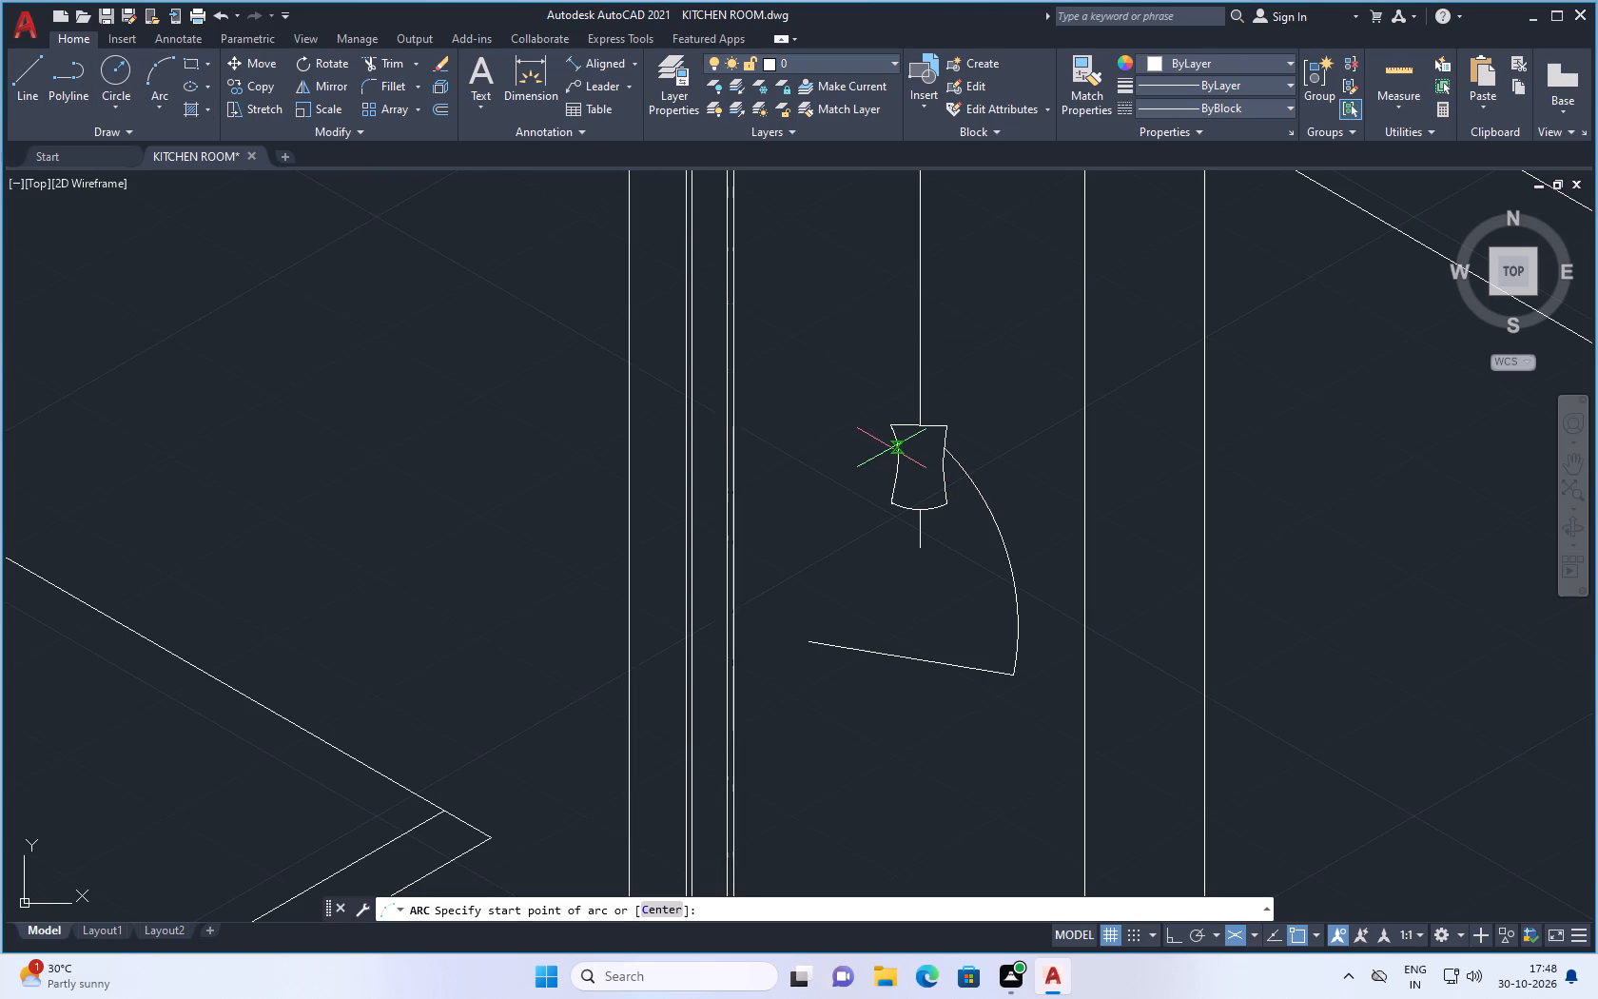
pyautogui.click(891, 448)
pyautogui.click(821, 556)
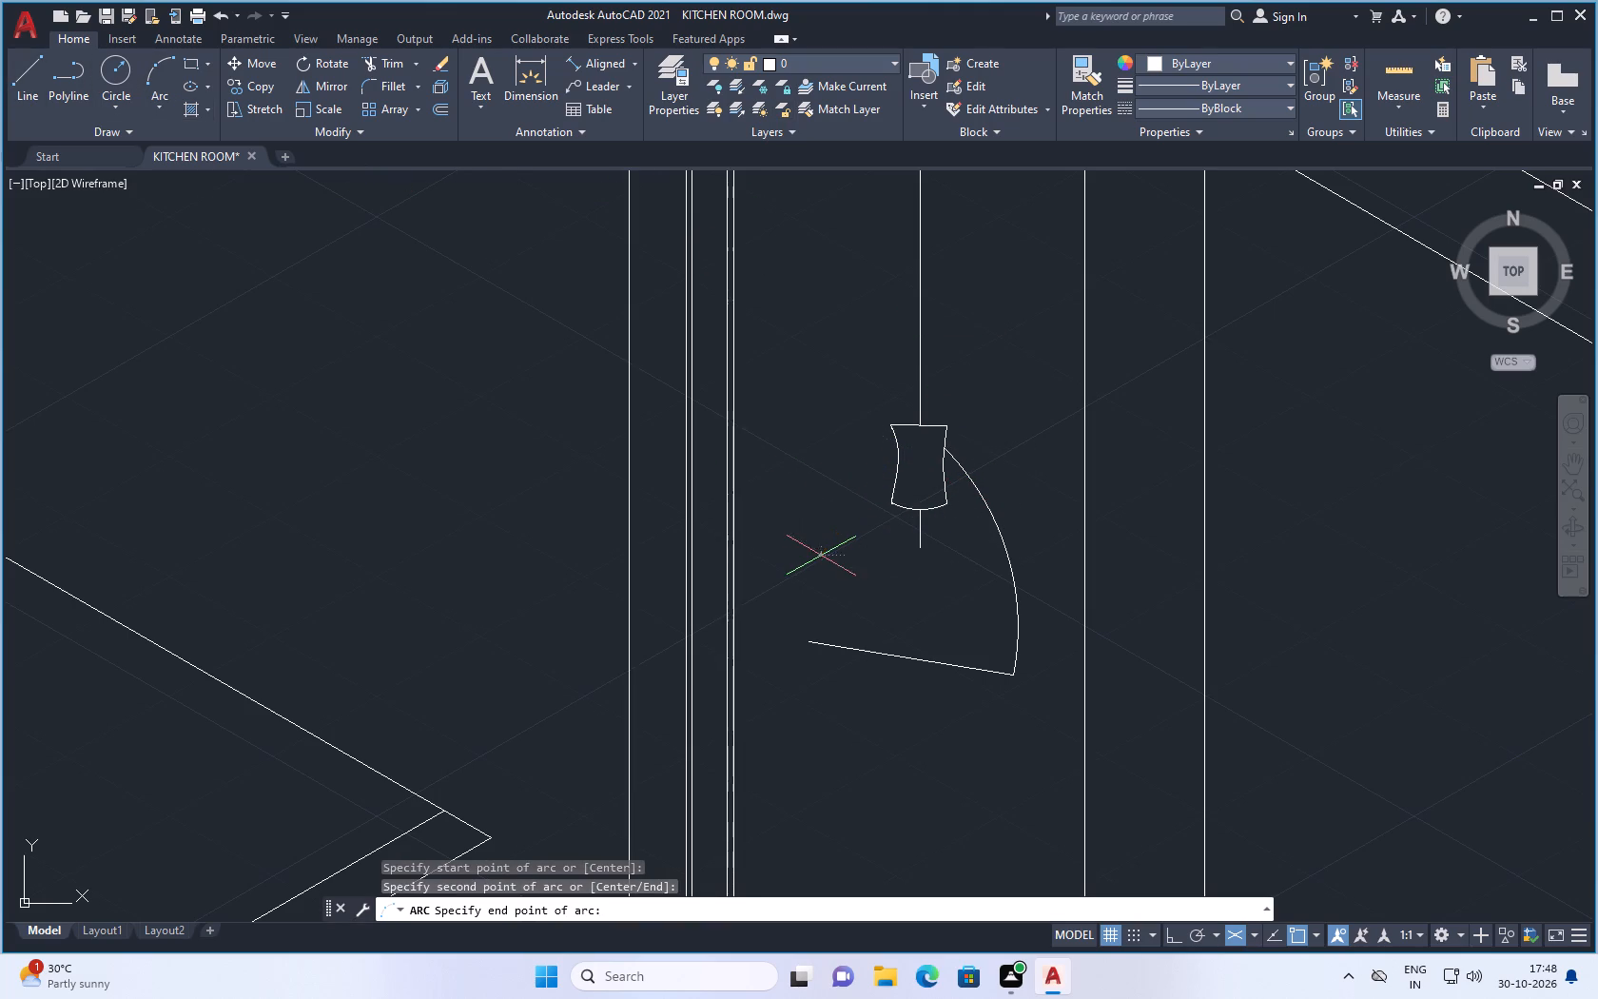
pyautogui.click(809, 646)
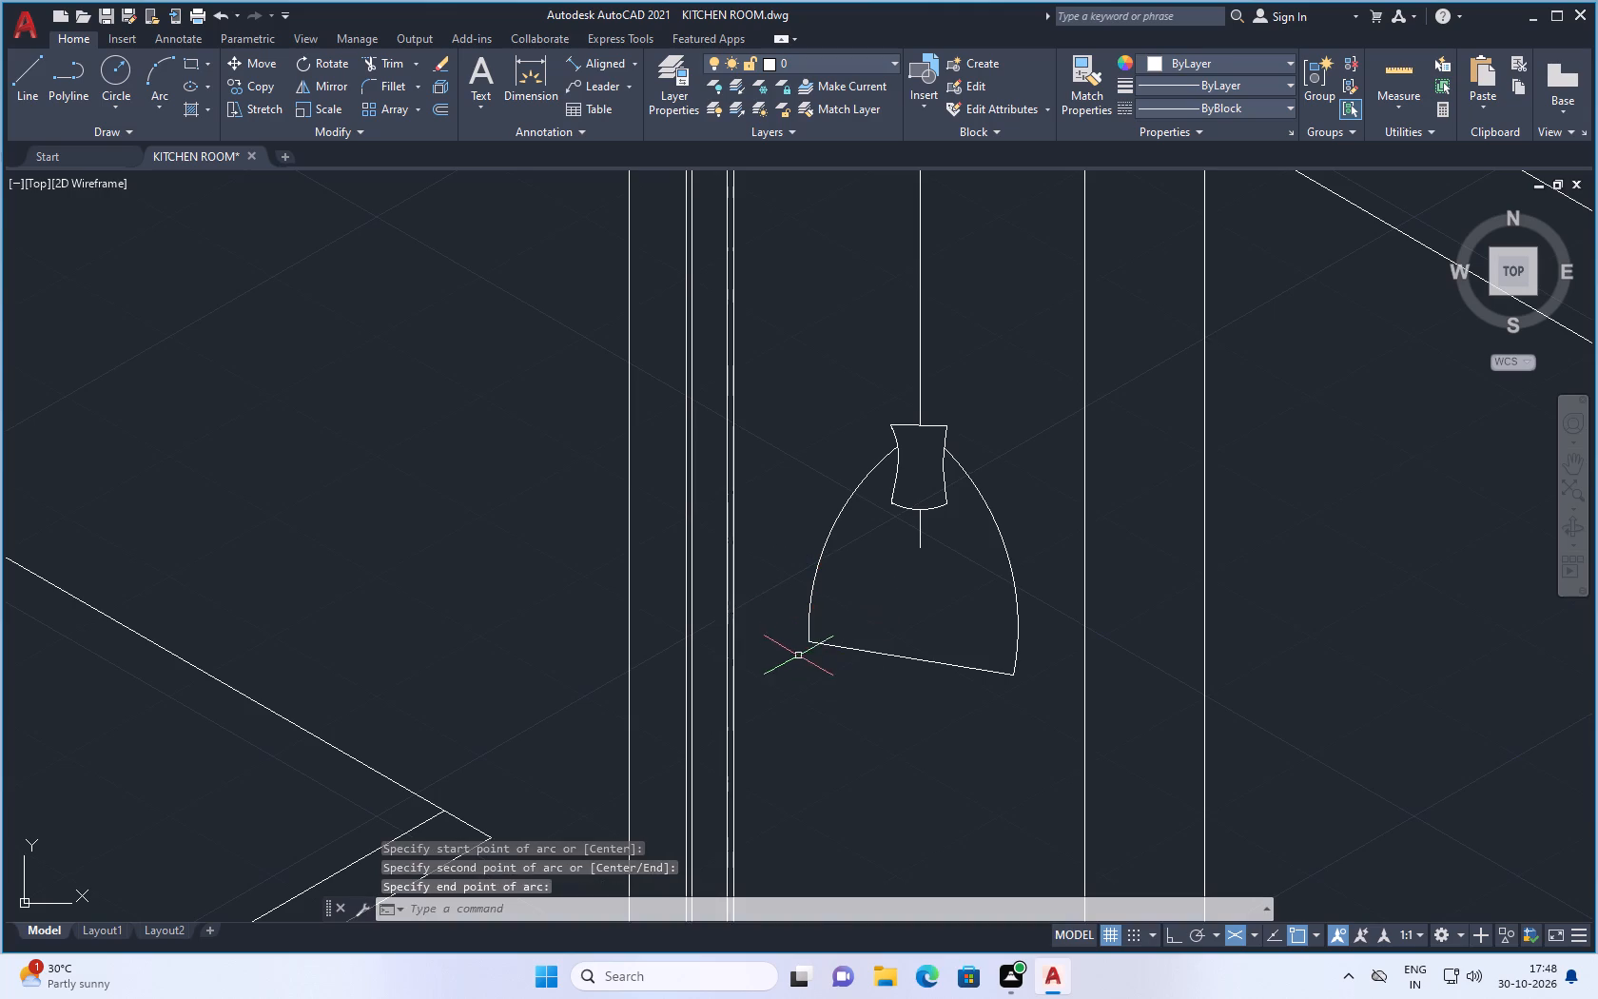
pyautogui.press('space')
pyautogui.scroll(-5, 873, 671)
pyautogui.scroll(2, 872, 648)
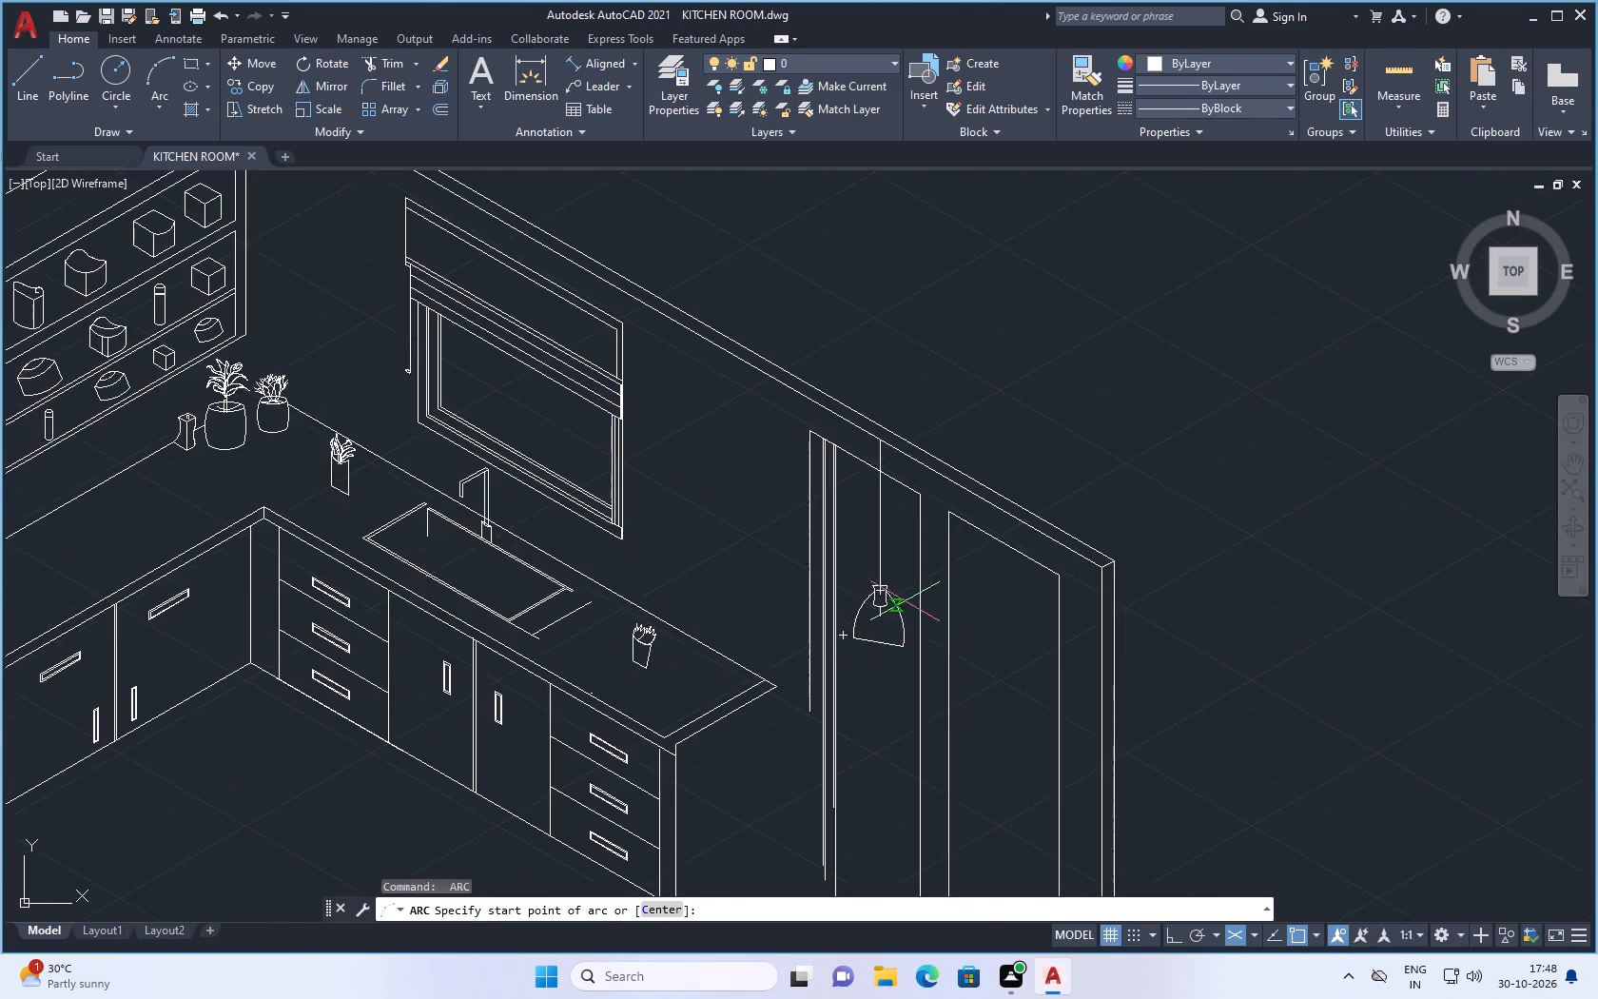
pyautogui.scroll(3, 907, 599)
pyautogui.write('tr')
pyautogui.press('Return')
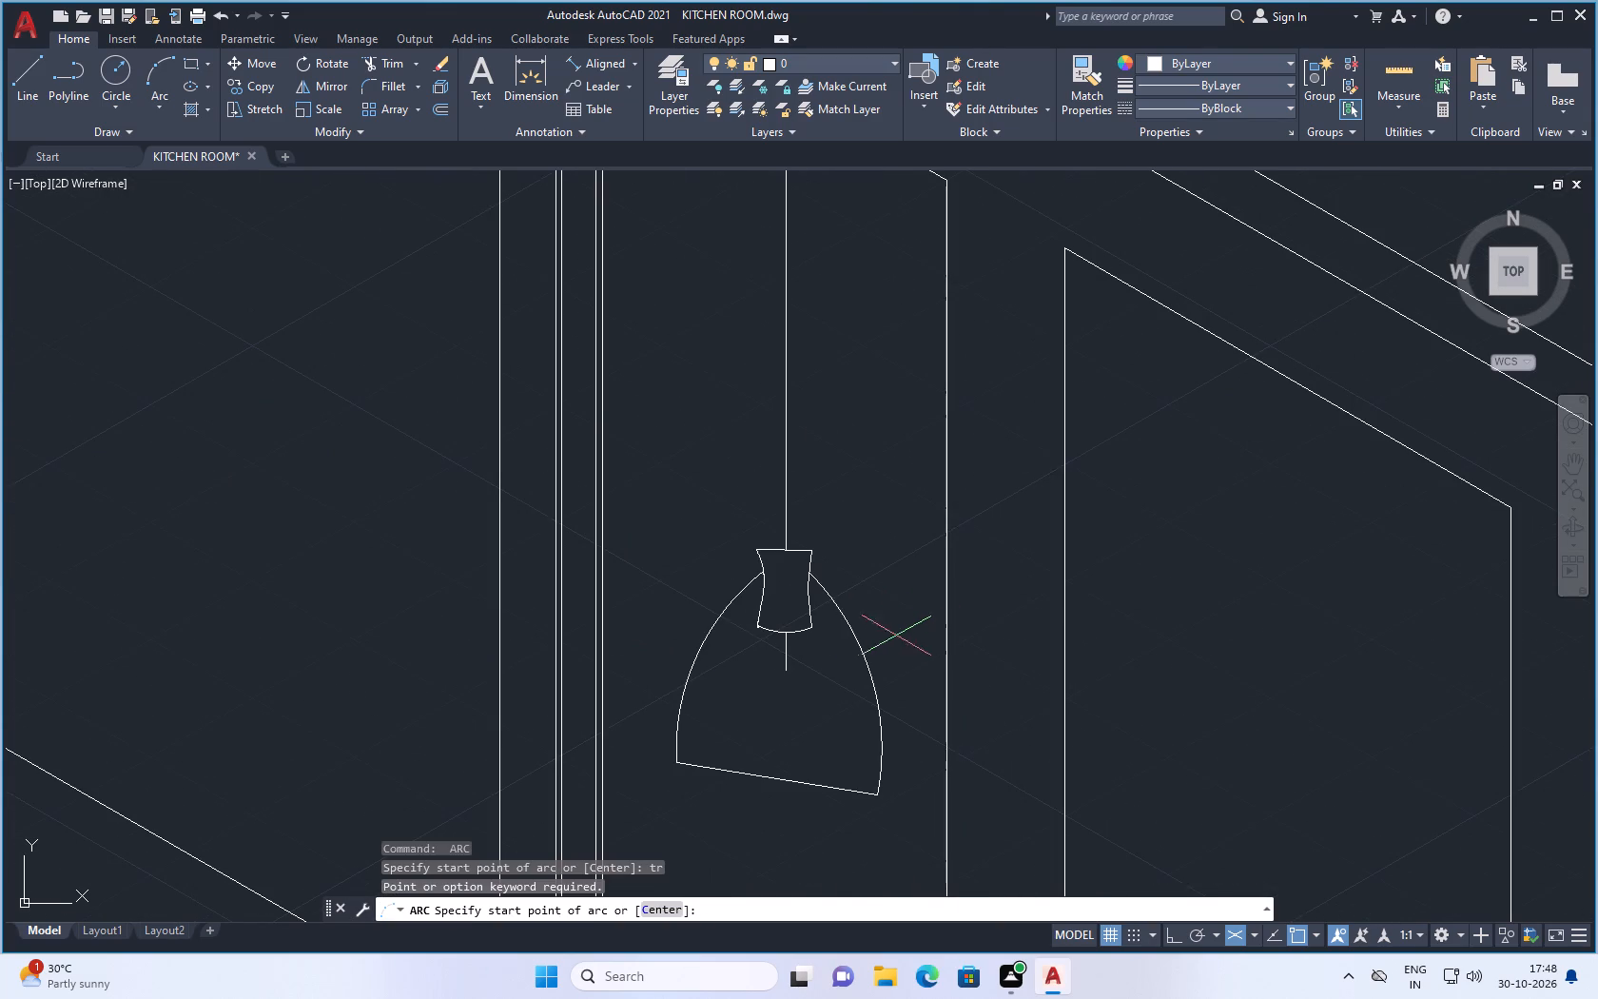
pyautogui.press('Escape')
# Trim away the short vertical line that hangs below the lamp body inside the shade.
pyautogui.press('t')
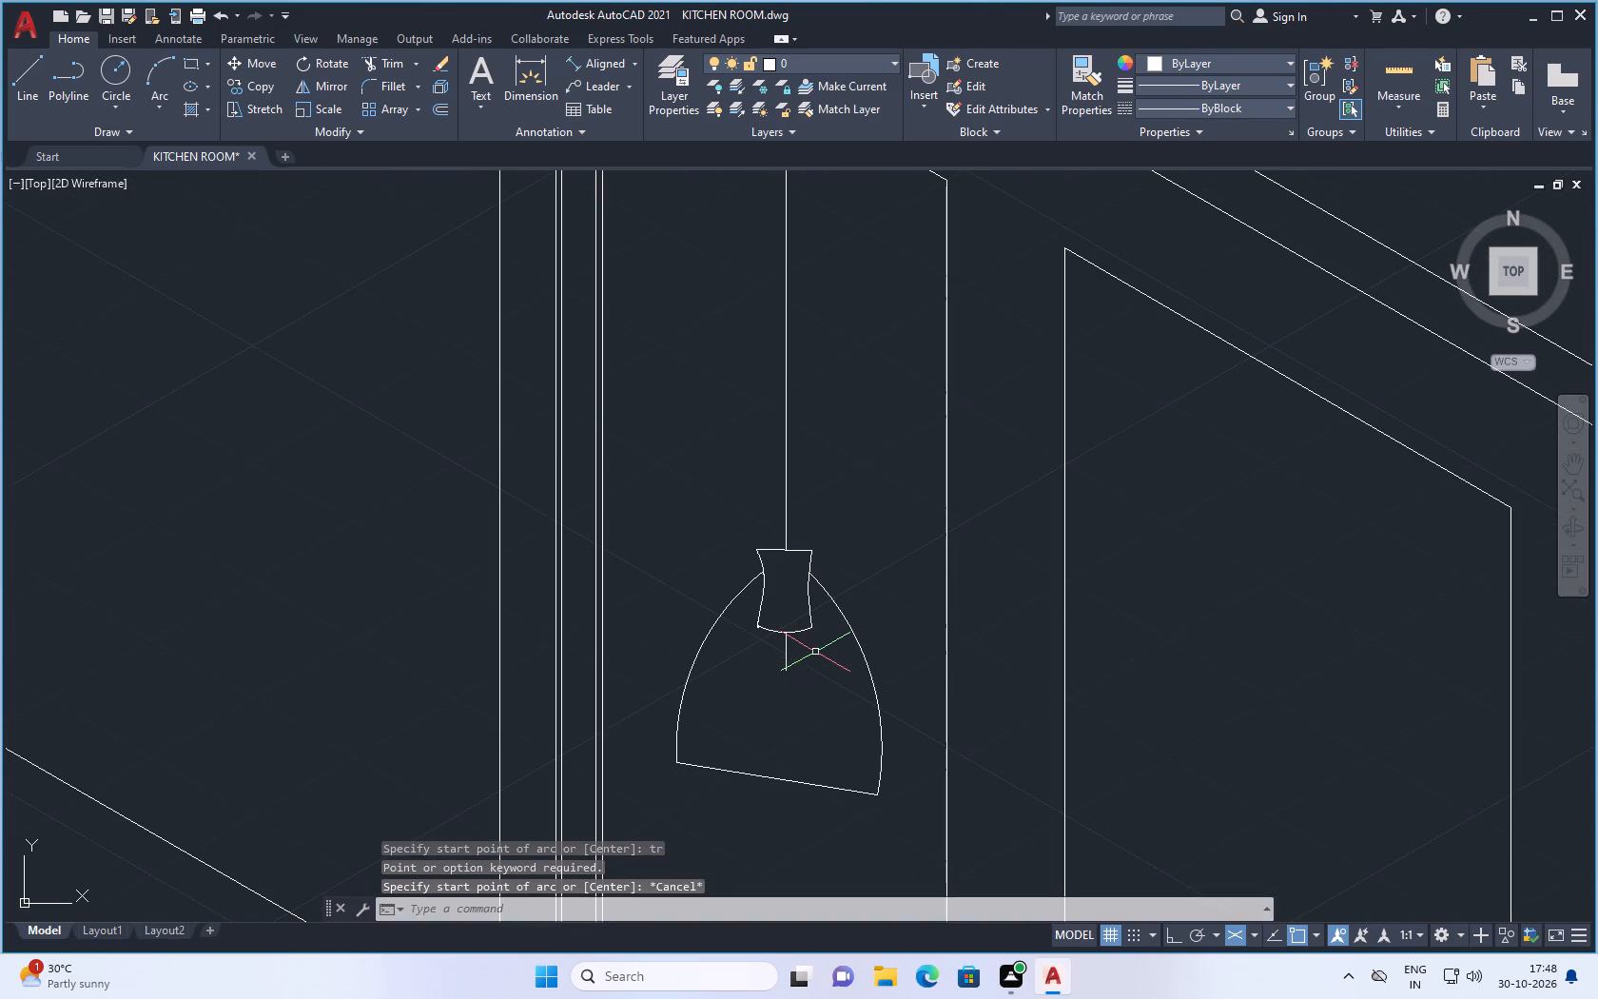
pyautogui.press('r')
pyautogui.press('Return')
pyautogui.moveTo(808, 669); pyautogui.dragTo(766, 661)
pyautogui.scroll(-2, 798, 682)
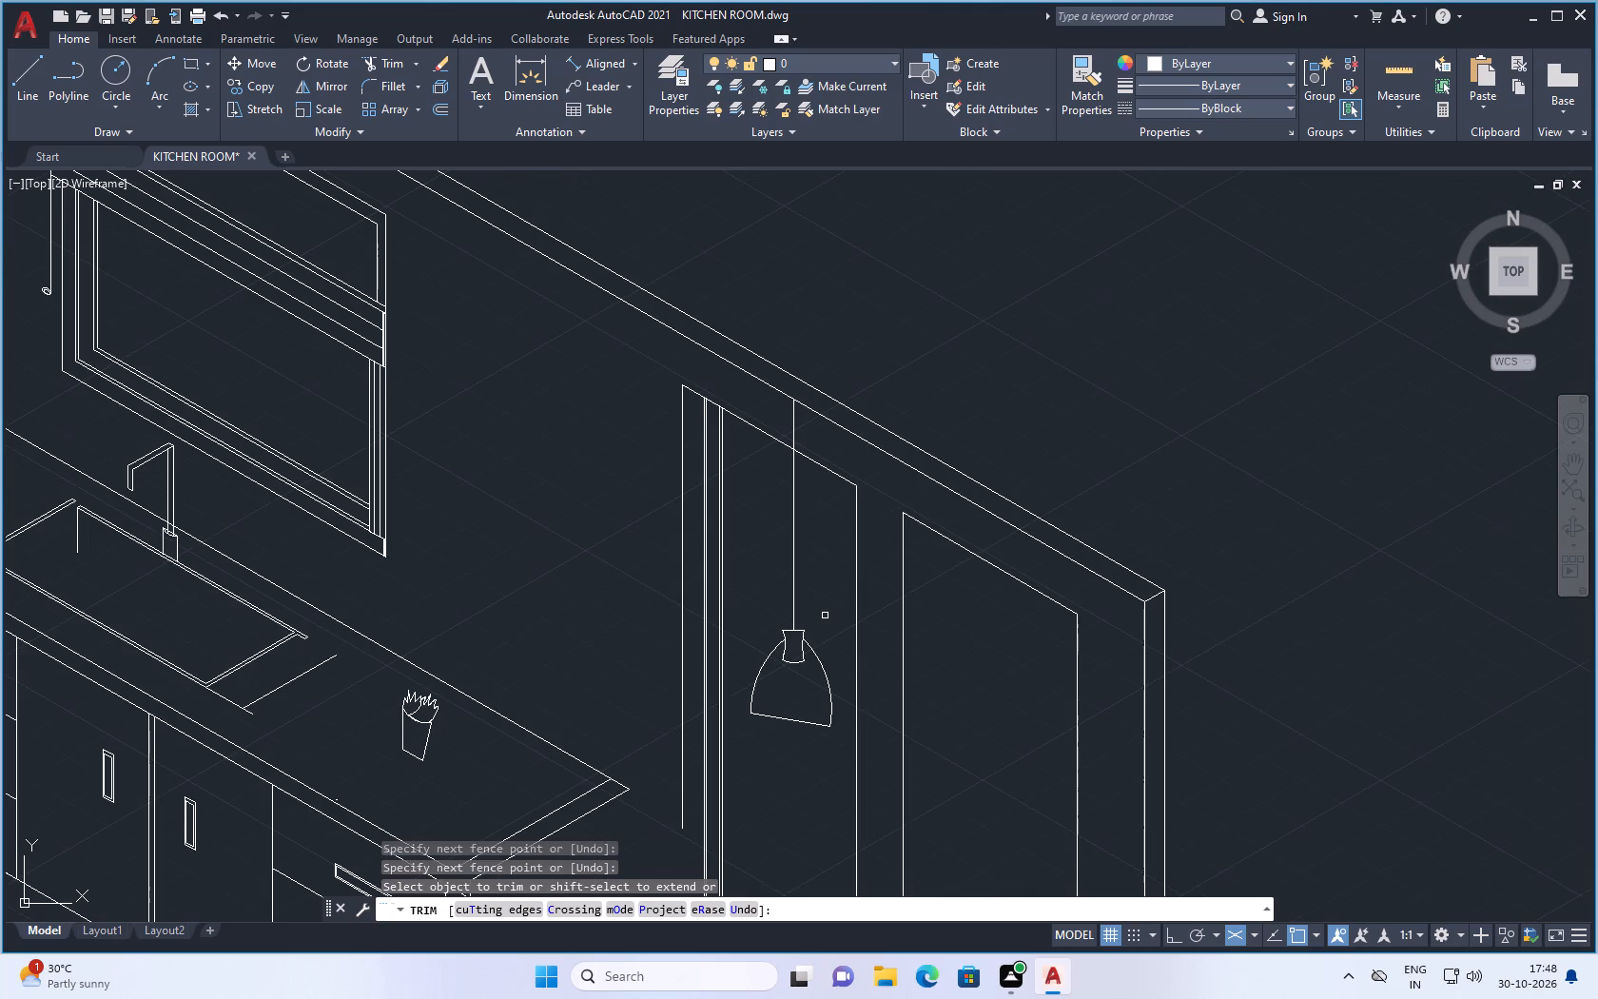
pyautogui.scroll(-2, 828, 610)
pyautogui.scroll(2, 804, 610)
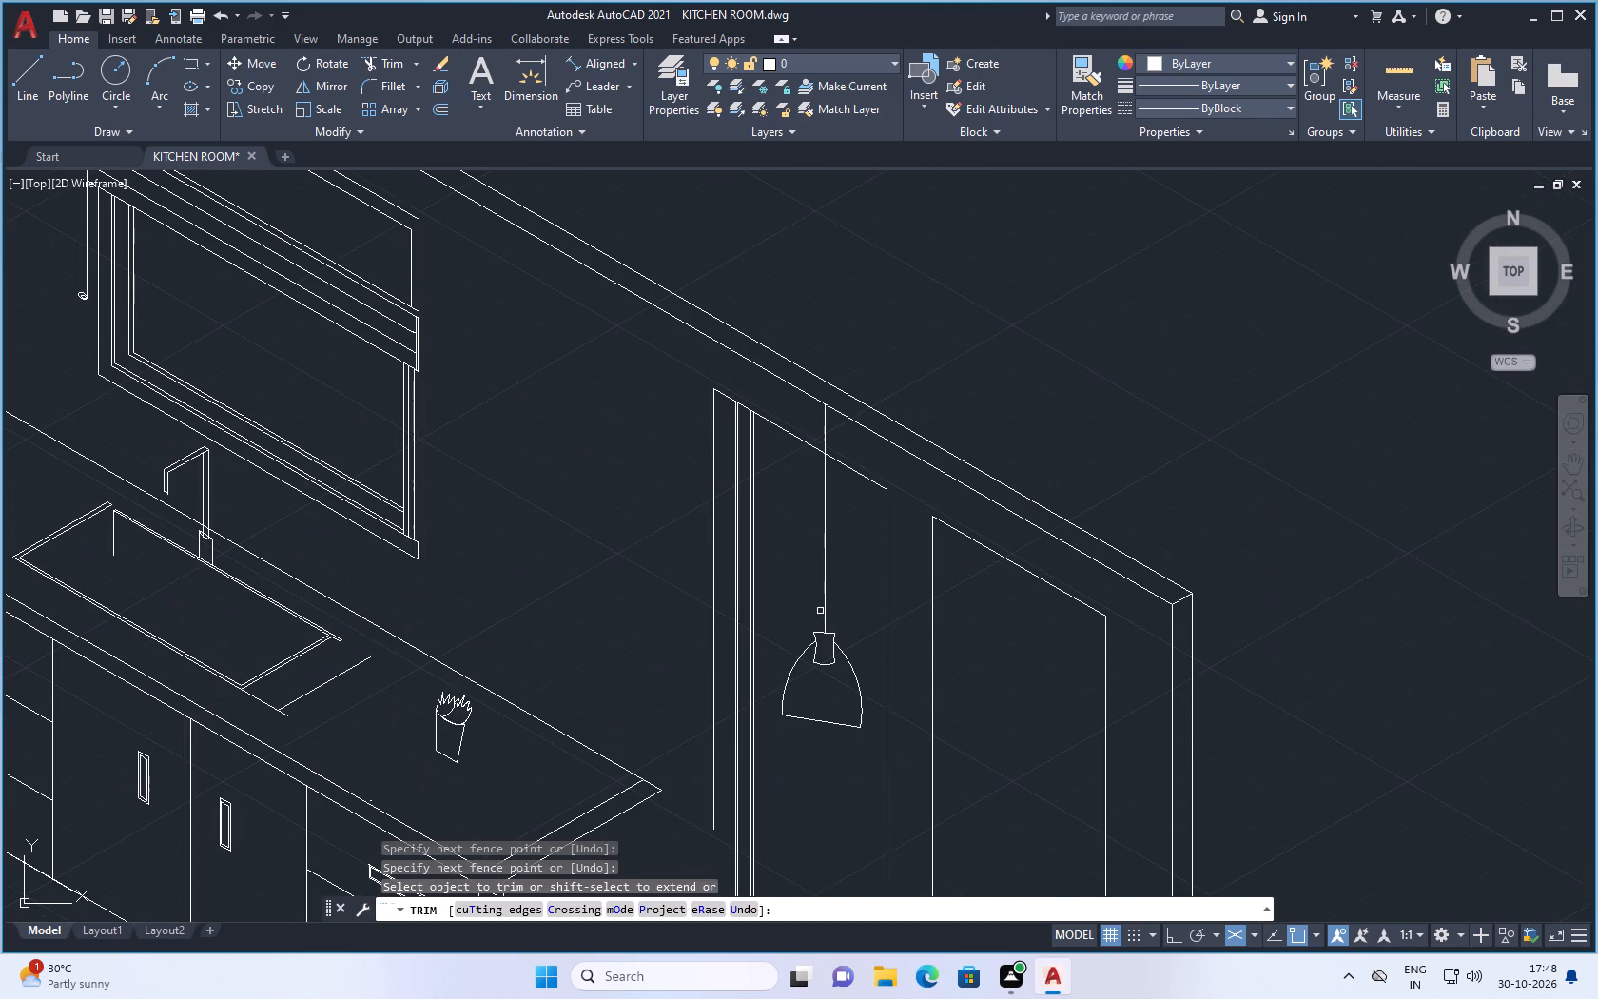
pyautogui.scroll(1, 842, 617)
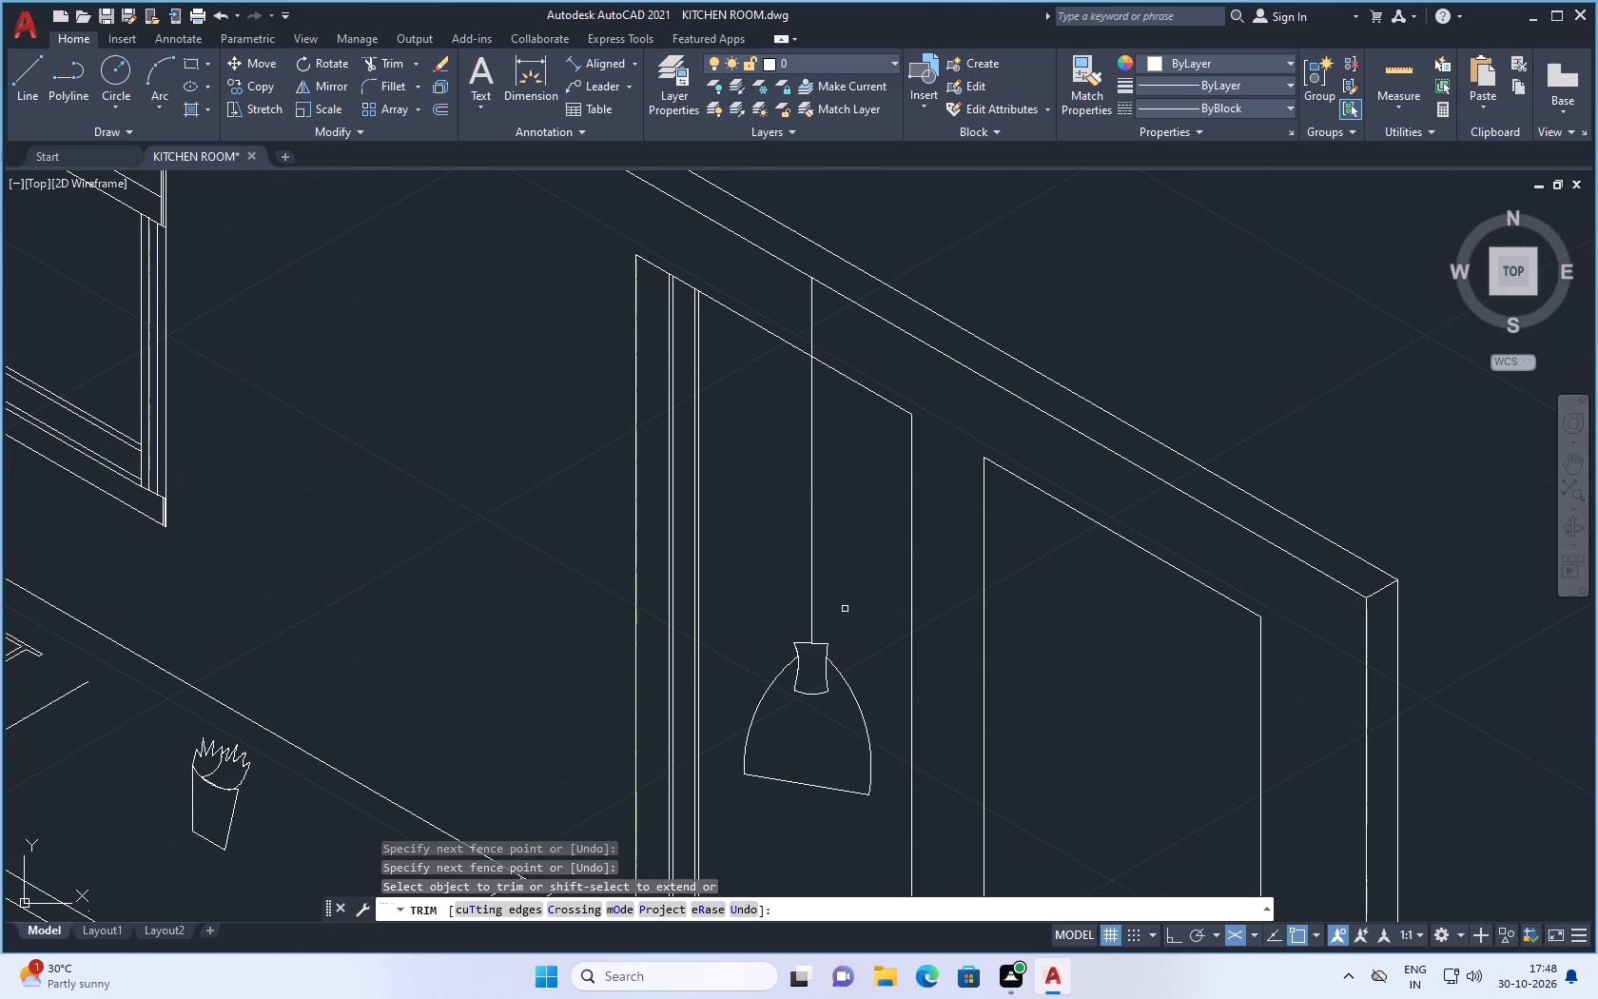
pyautogui.press('Escape')
# Delete the two shade arcs on either side of the lamp body, keeping the slanted base line.
pyautogui.scroll(1, 874, 625)
pyautogui.scroll(-2, 870, 636)
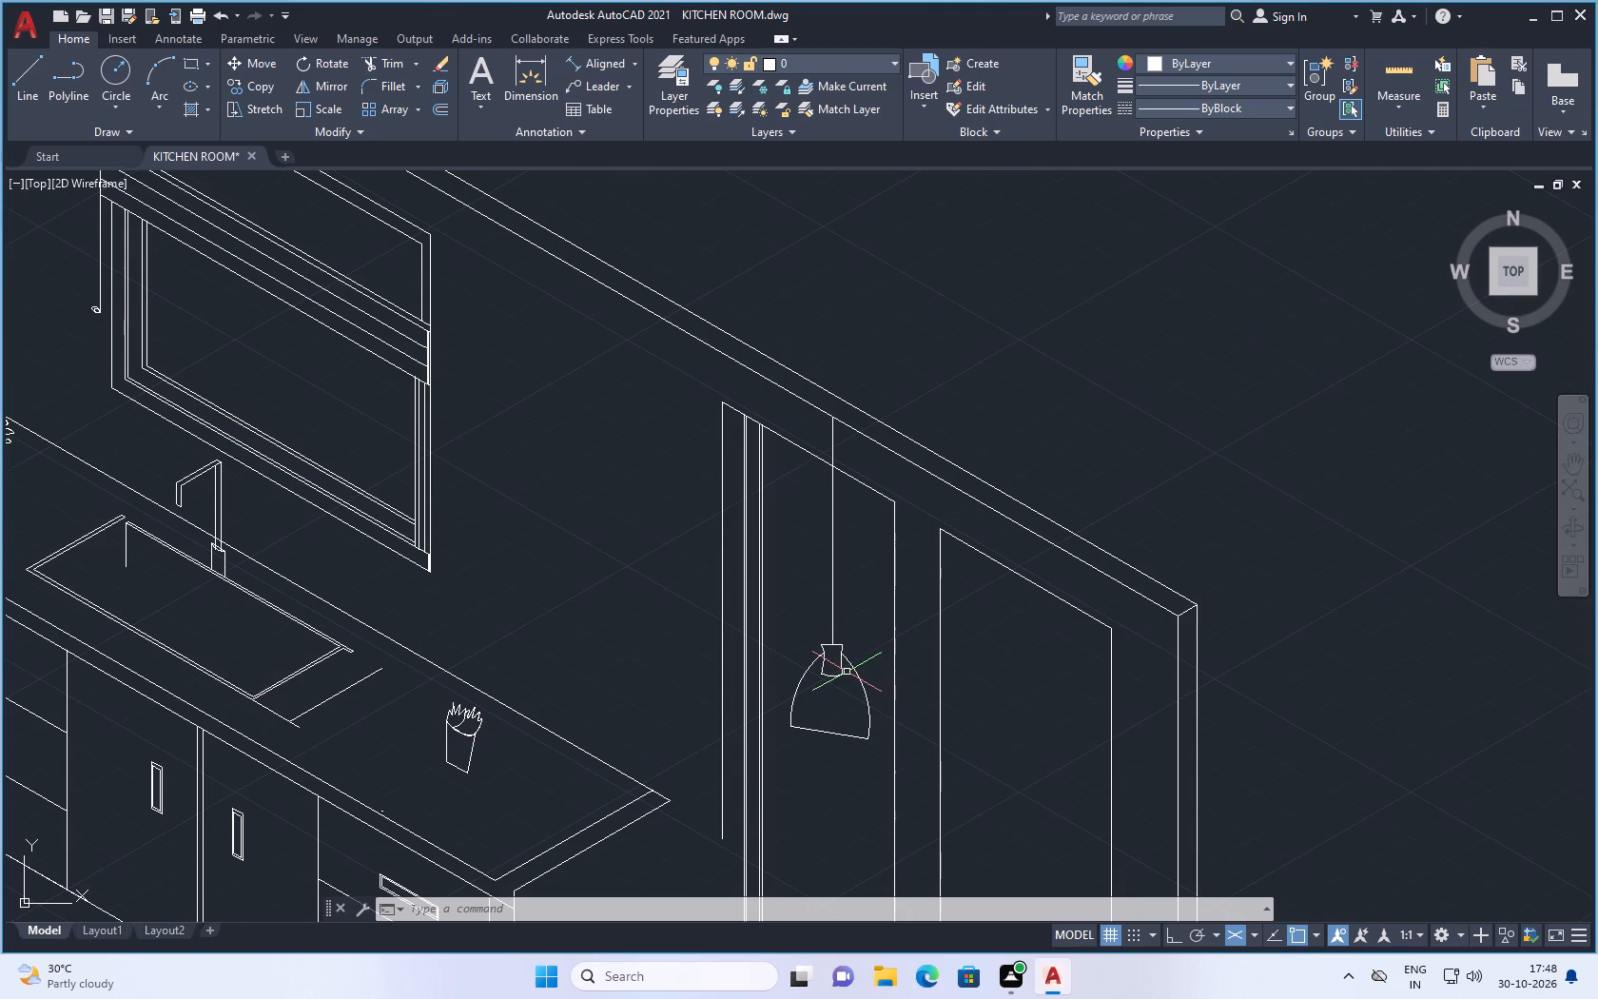
pyautogui.scroll(3, 842, 678)
pyautogui.scroll(-5, 863, 657)
pyautogui.scroll(3, 829, 651)
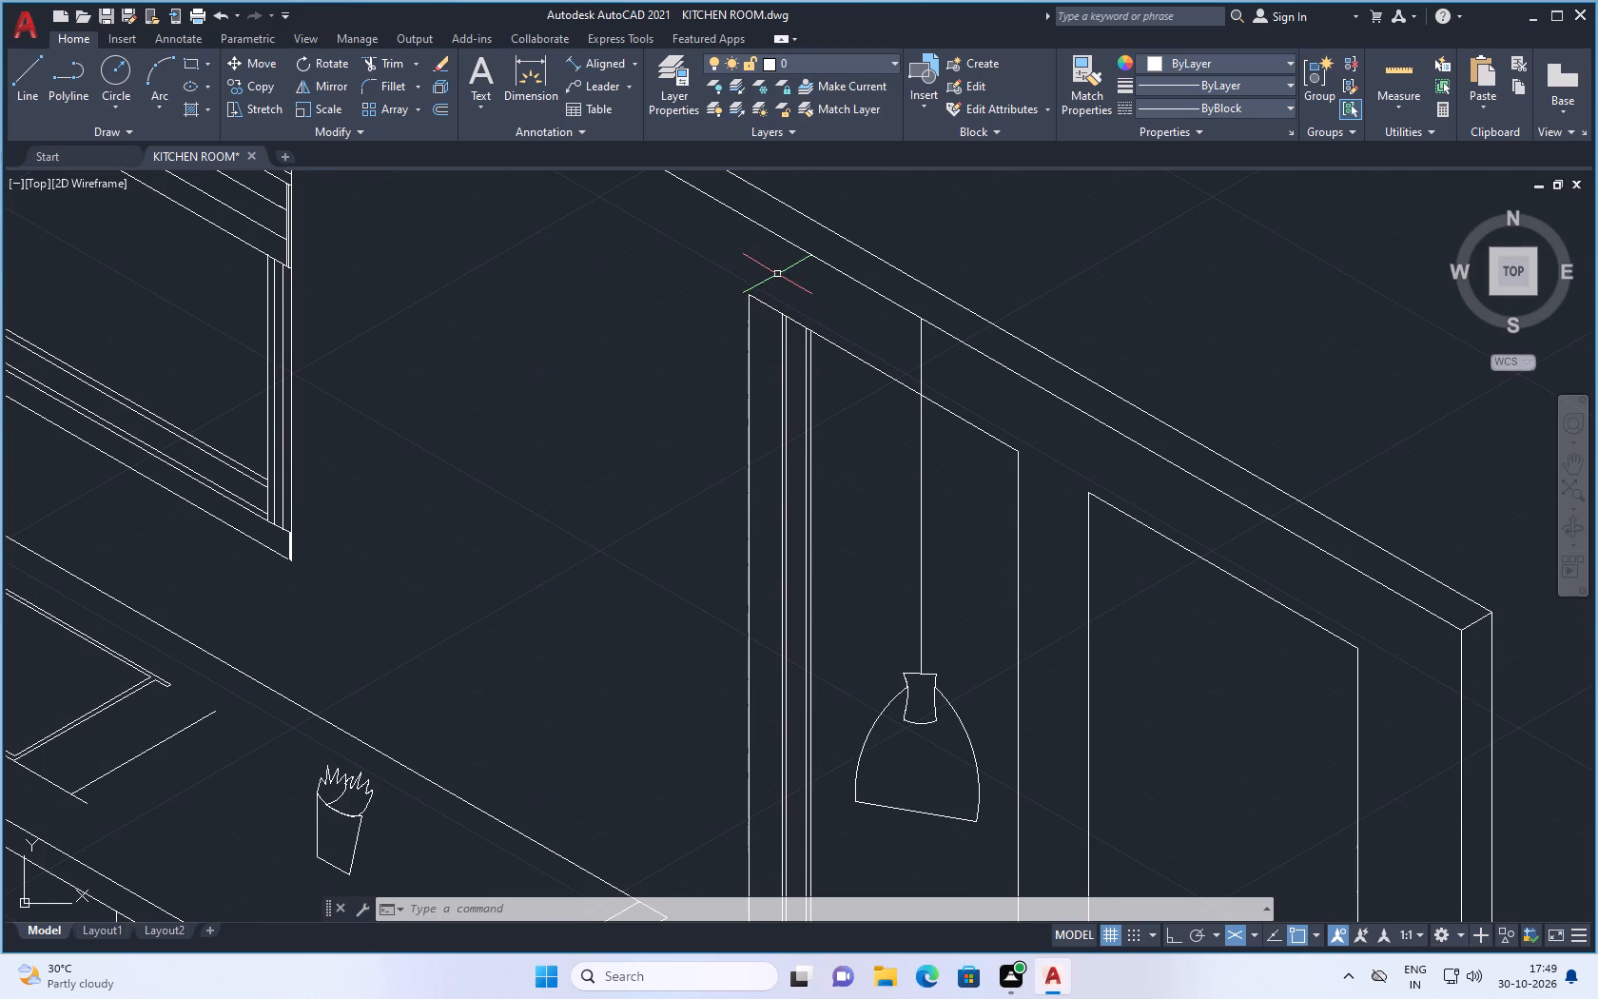
pyautogui.scroll(1, 994, 779)
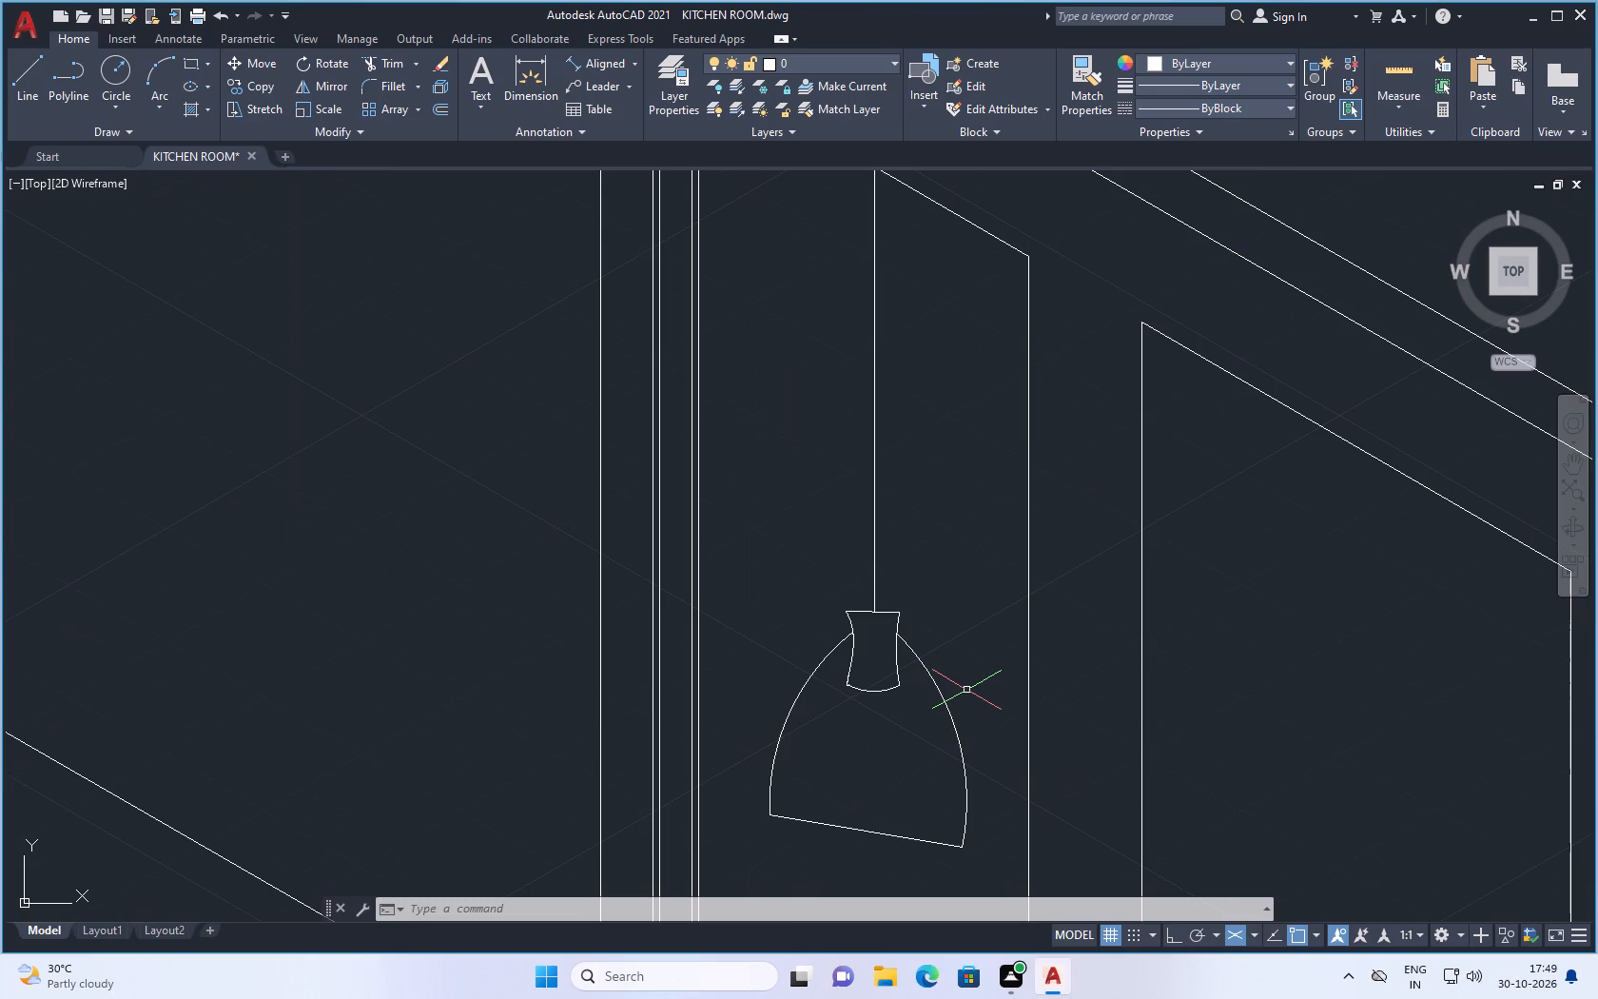
pyautogui.click(951, 729)
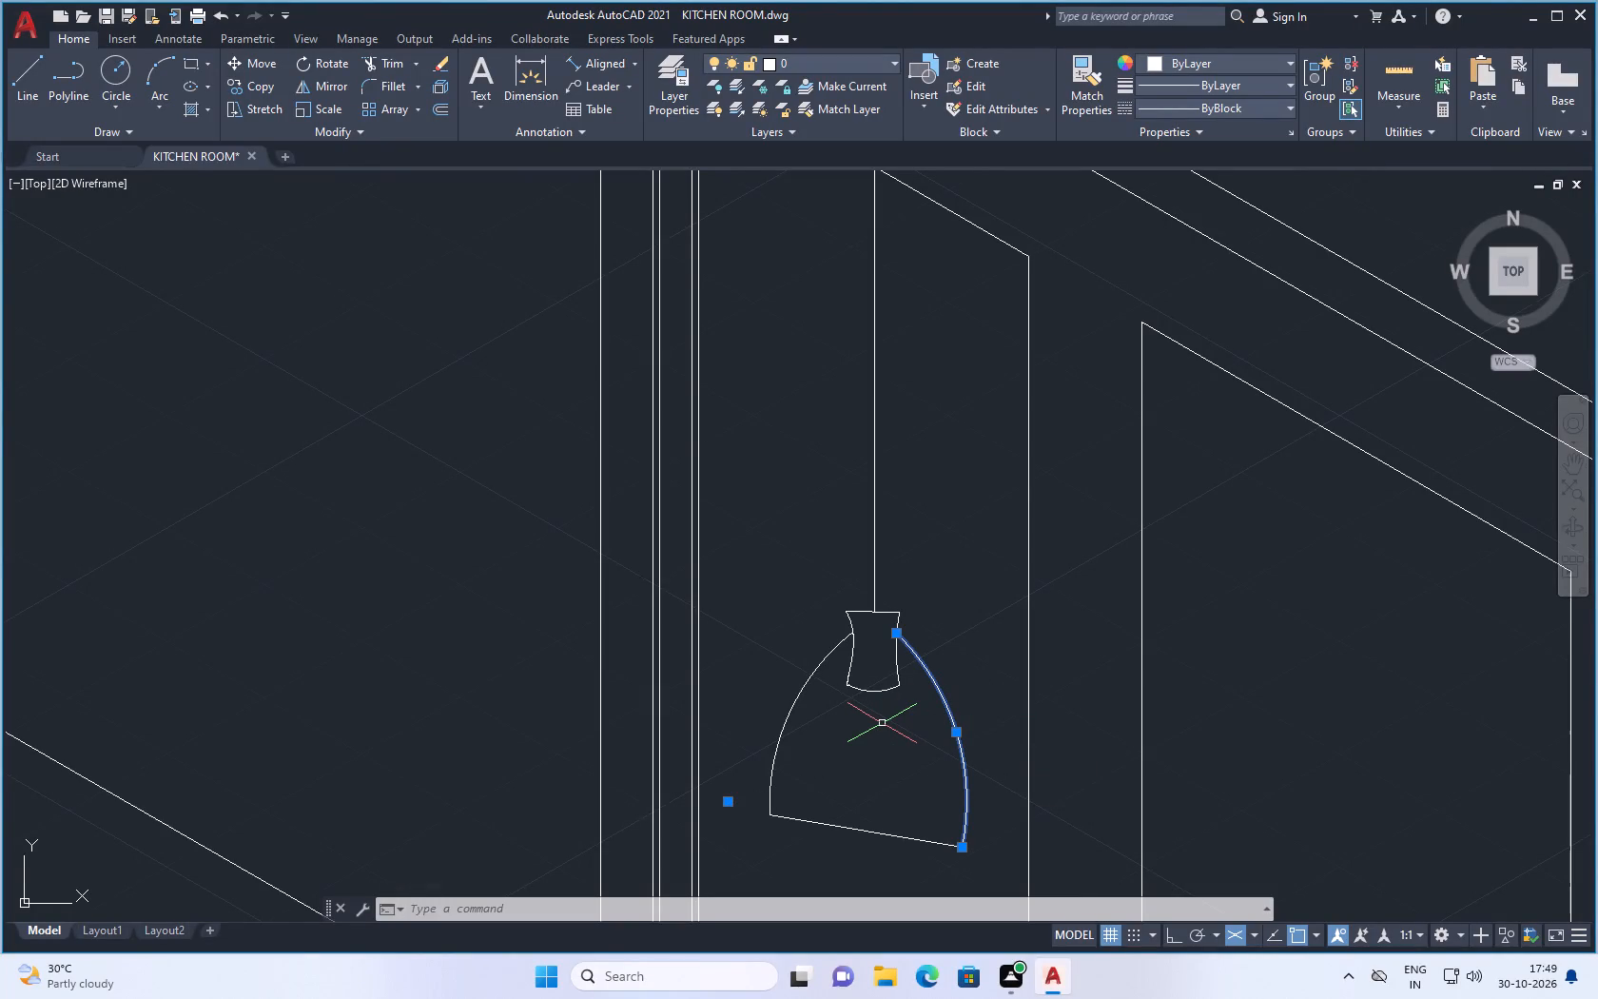
pyautogui.press('Delete')
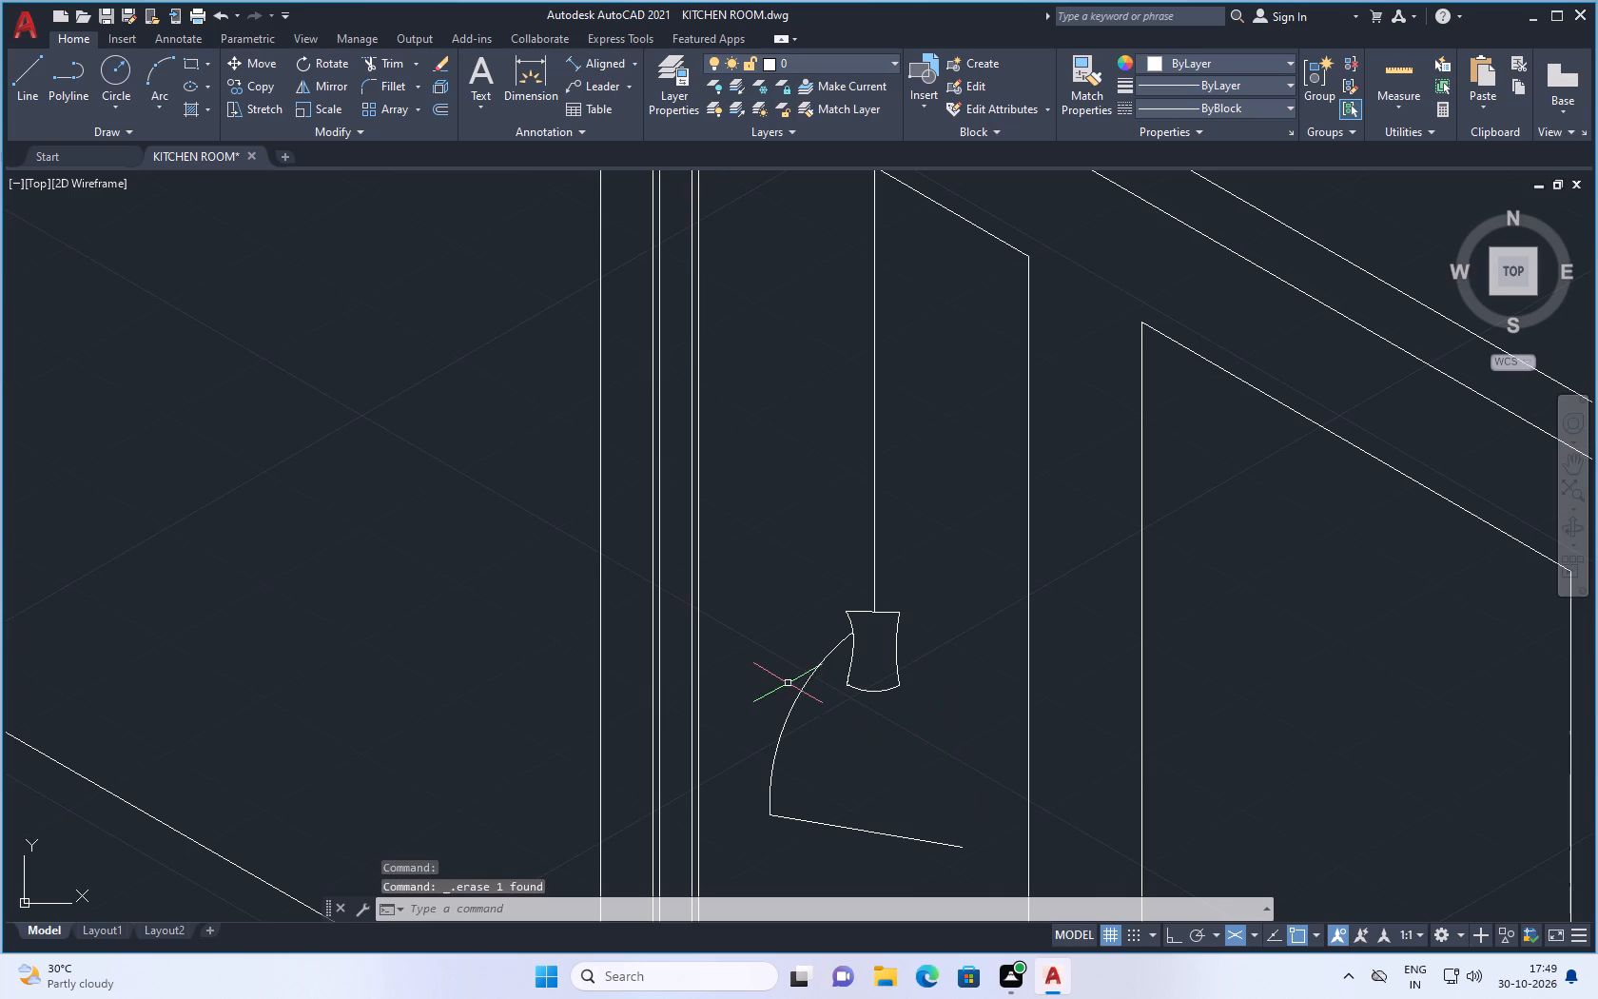
pyautogui.click(798, 687)
pyautogui.click(803, 693)
pyautogui.click(799, 699)
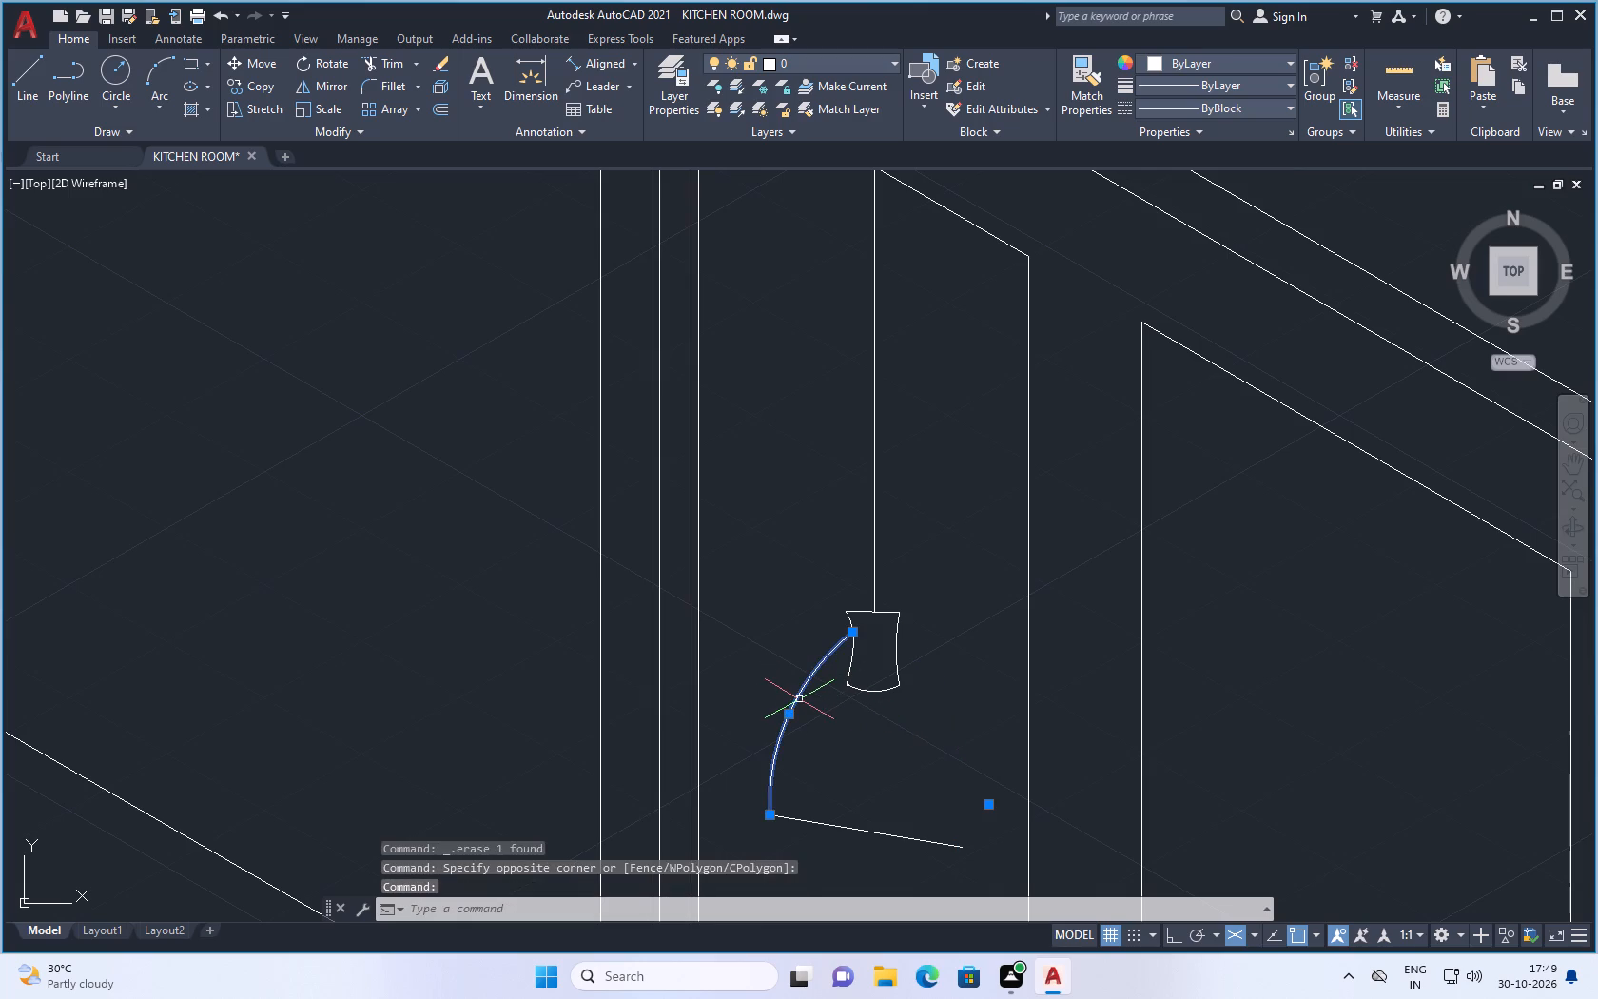
pyautogui.press('Delete')
# Draw a wider three-point arc from the lamp body's right side, ending just beyond the slanted line's right end.
pyautogui.scroll(-3, 868, 687)
pyautogui.scroll(2, 879, 738)
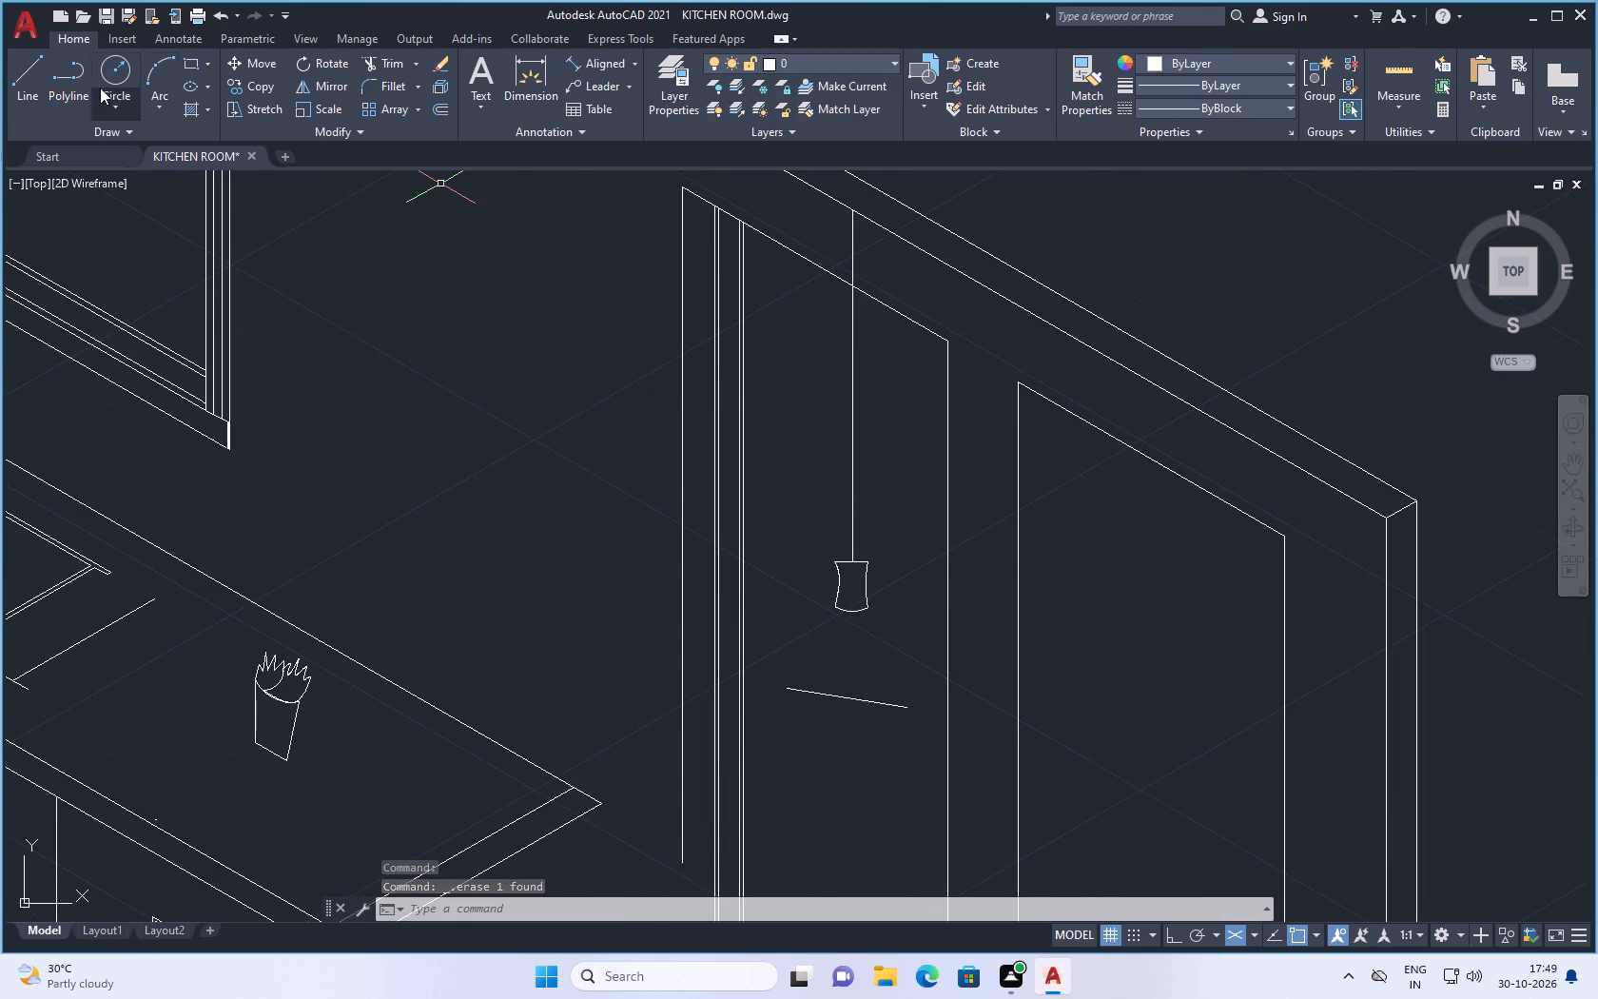
pyautogui.click(154, 62)
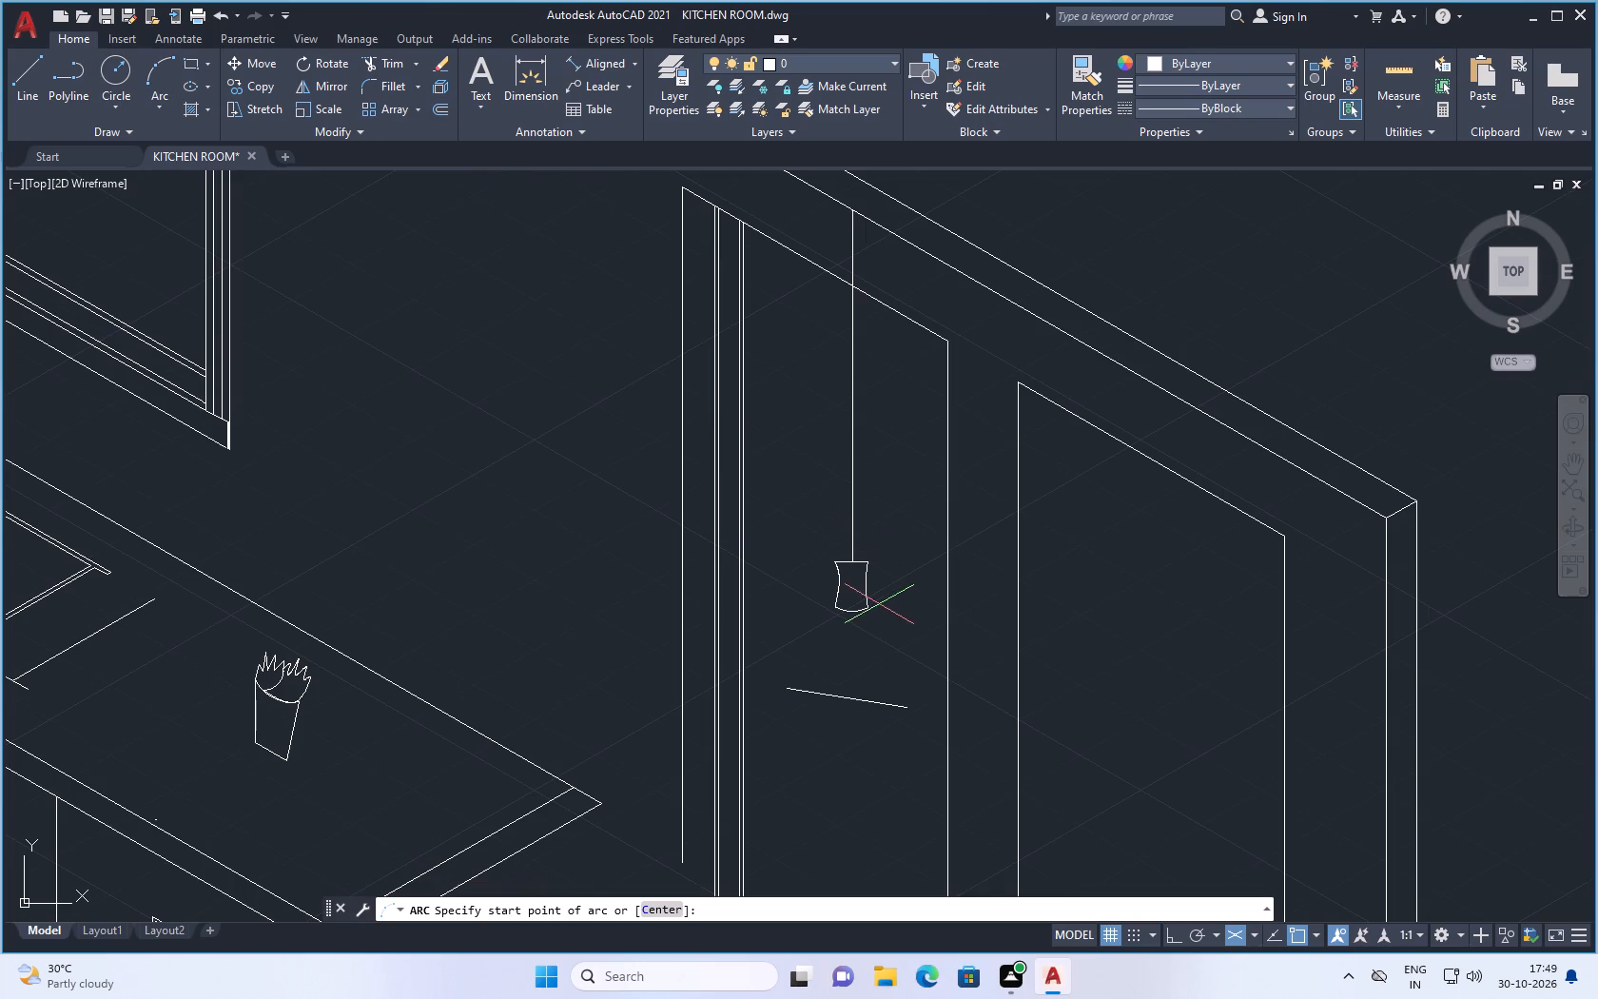
pyautogui.scroll(1, 879, 604)
pyautogui.click(857, 571)
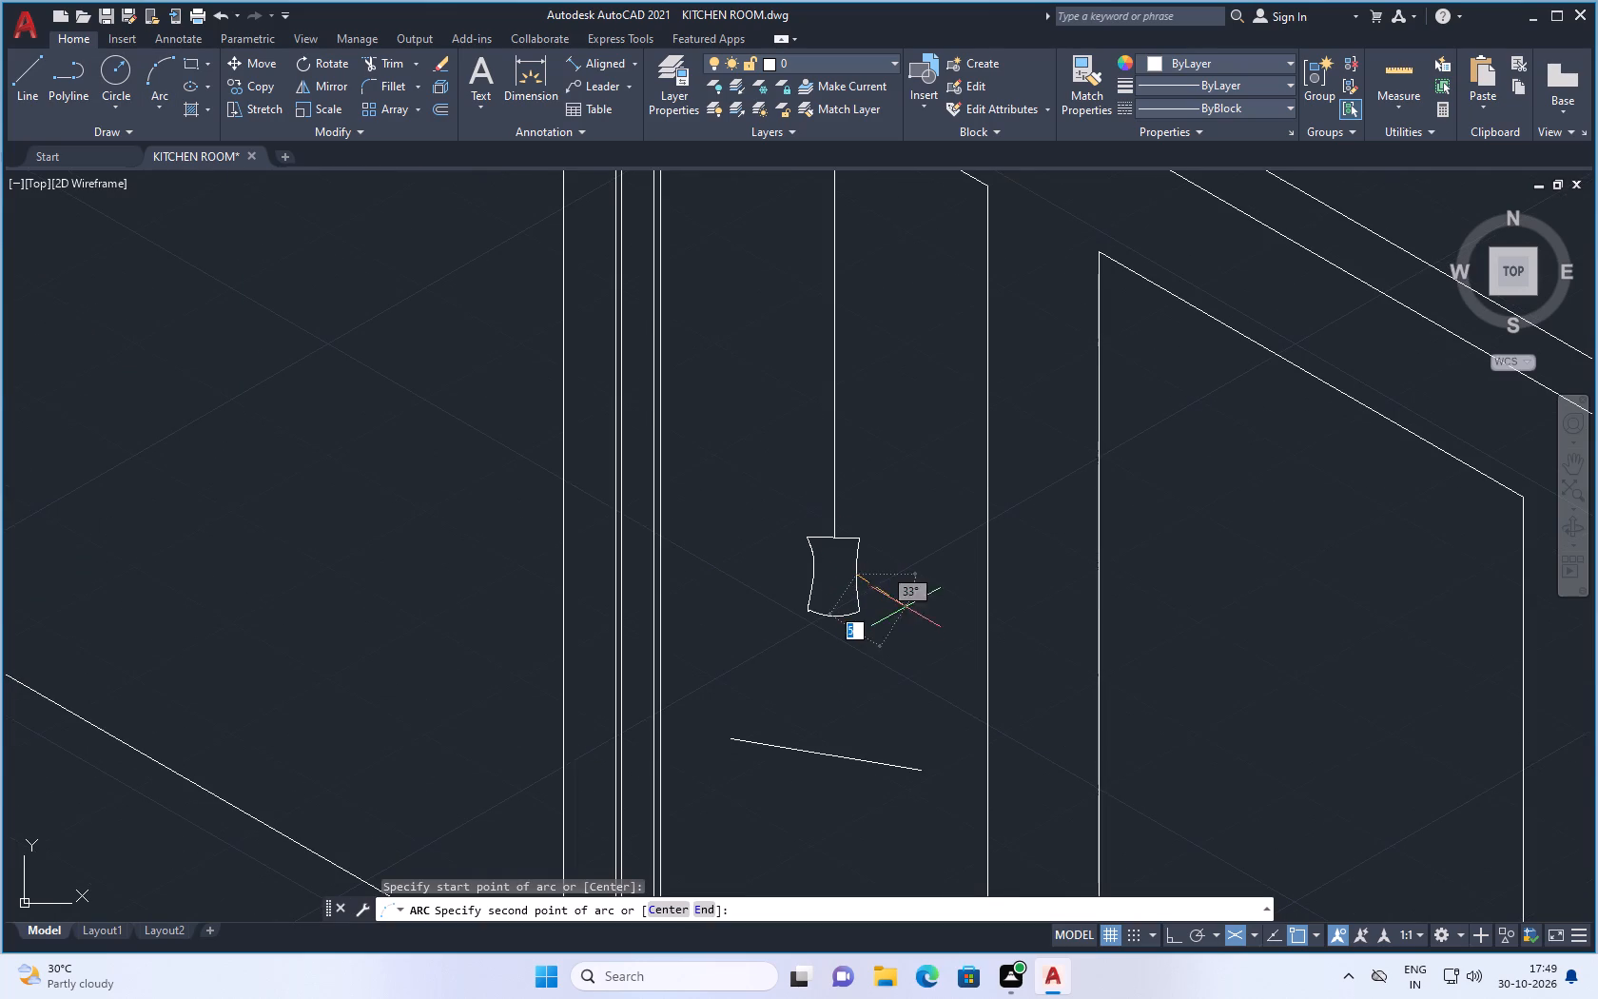
pyautogui.click(926, 639)
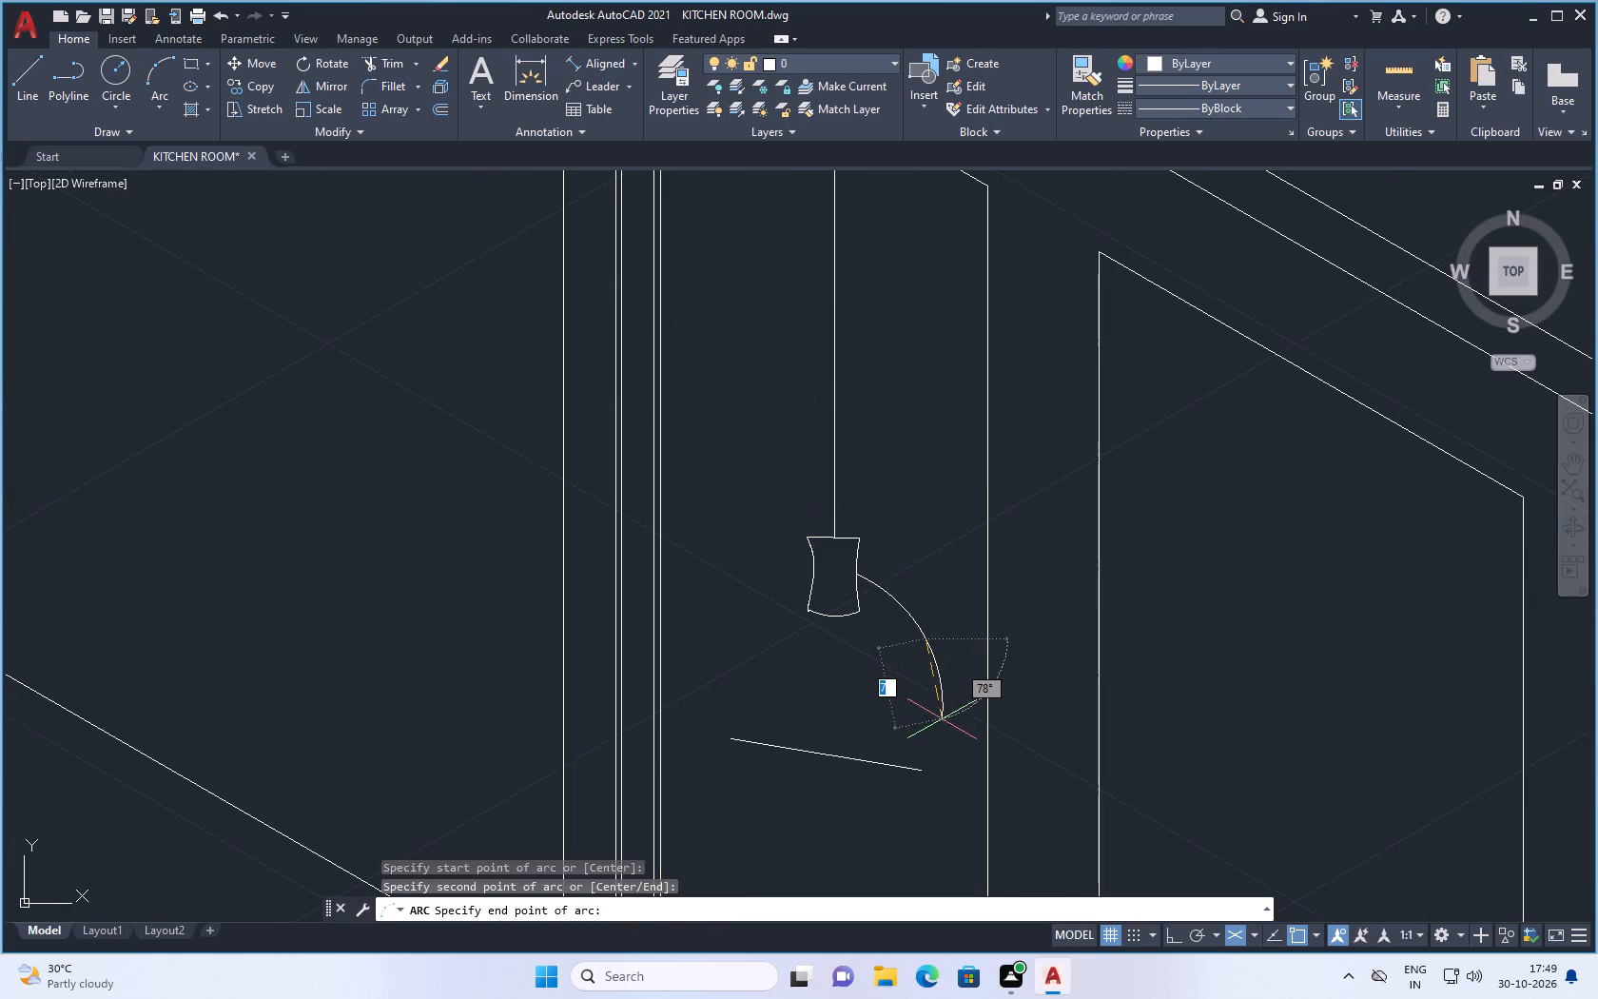
pyautogui.click(942, 773)
# Draw a matching wider three-point arc from the lamp body's left side, ending just beyond the slanted line's left end.
pyautogui.press('space')
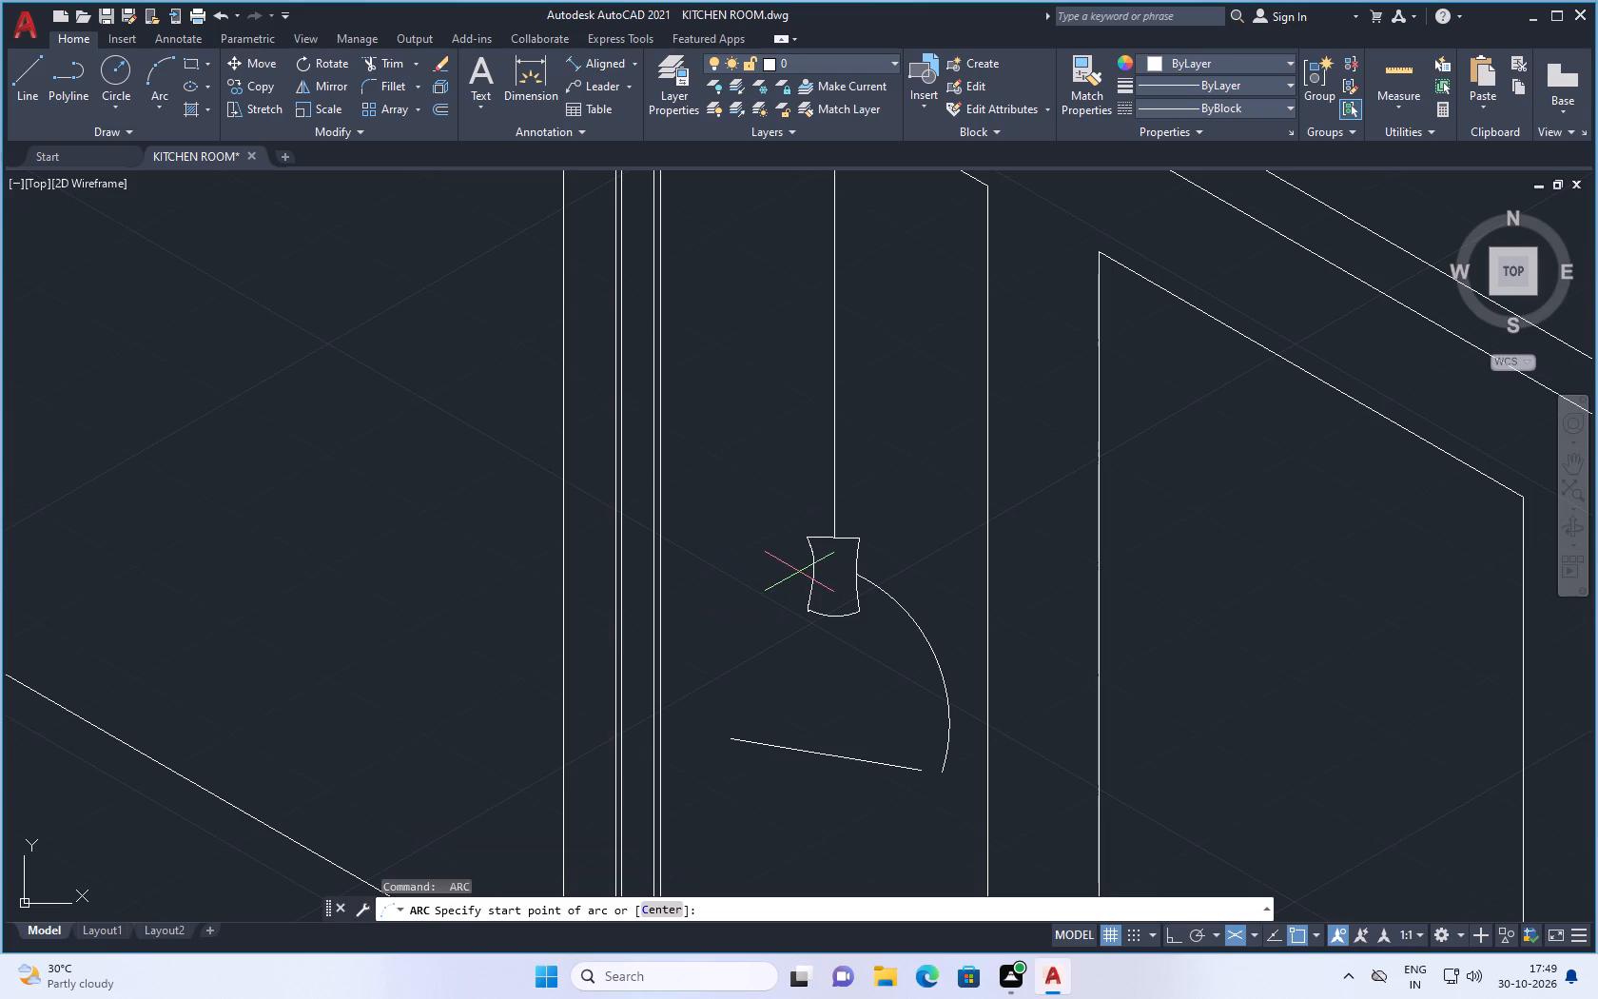
pyautogui.click(808, 572)
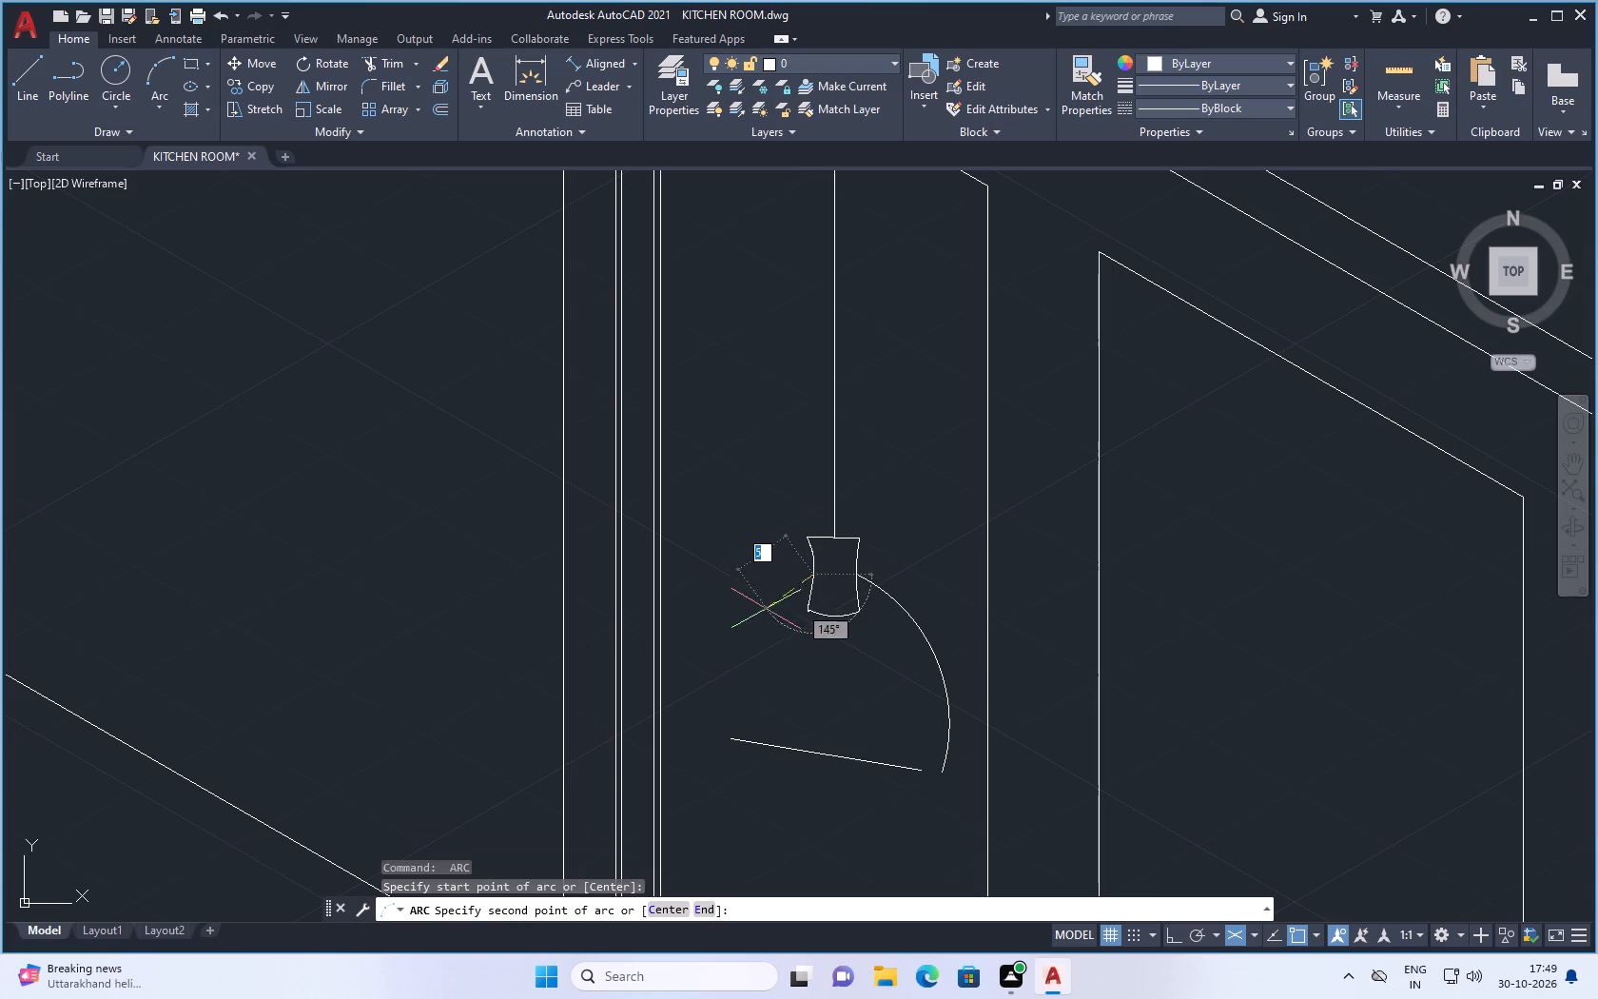
pyautogui.click(746, 628)
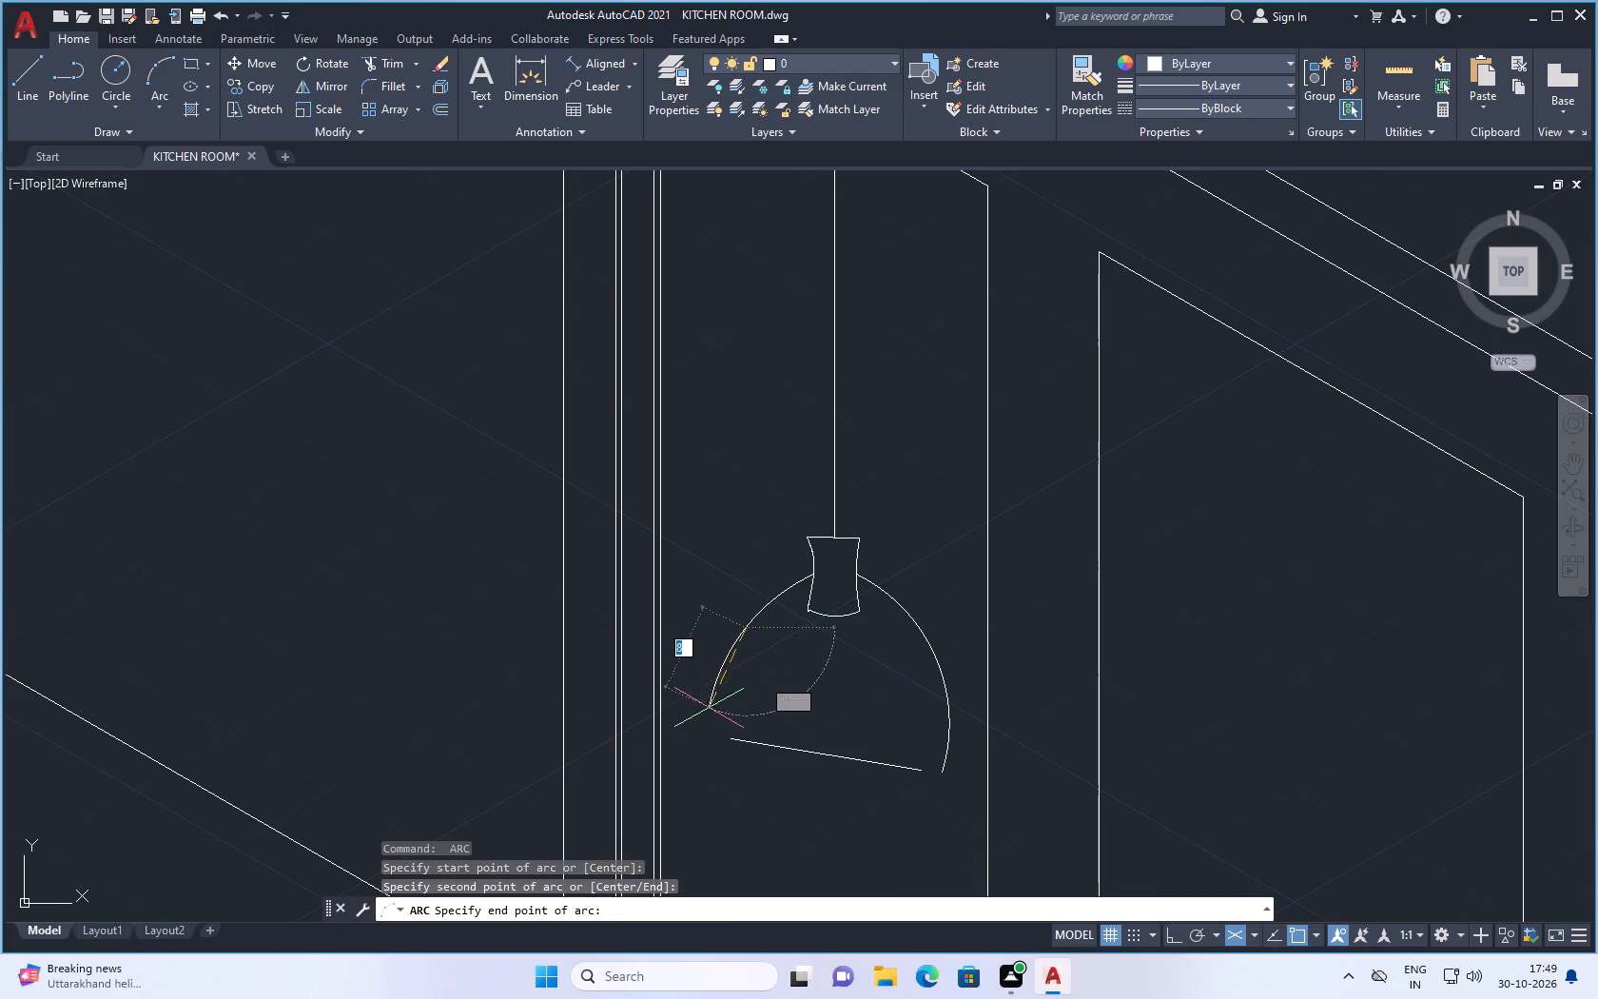
pyautogui.click(705, 737)
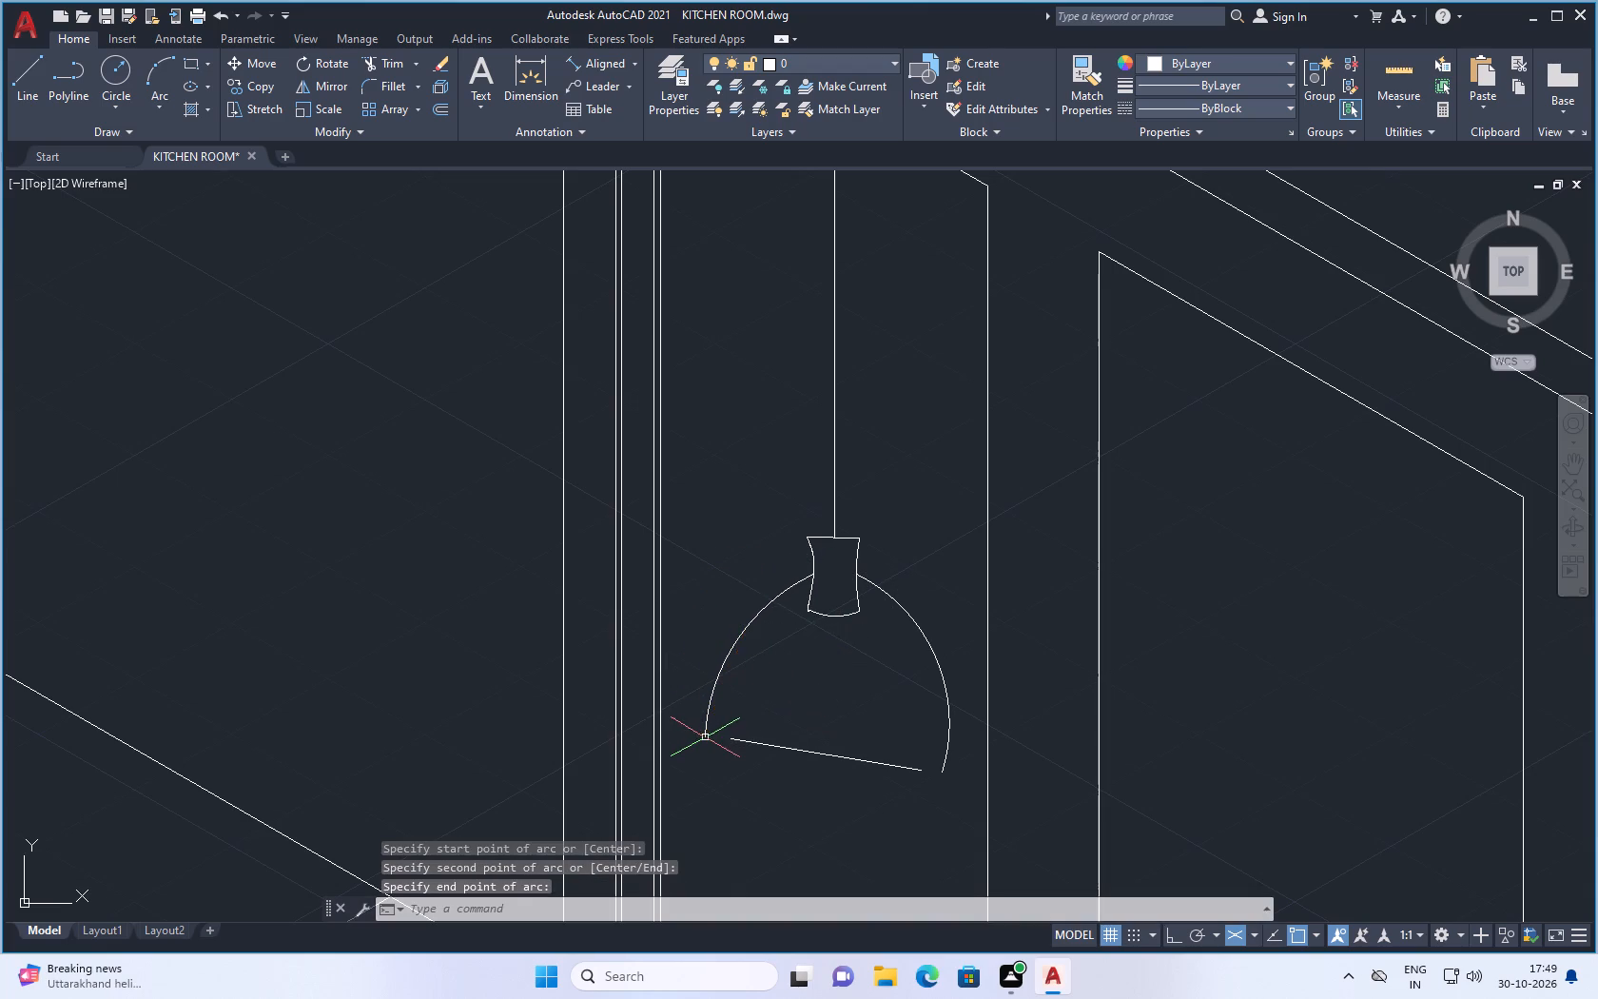
# Delete the slanted base line between the lower ends of the two shade arcs.
pyautogui.click(829, 754)
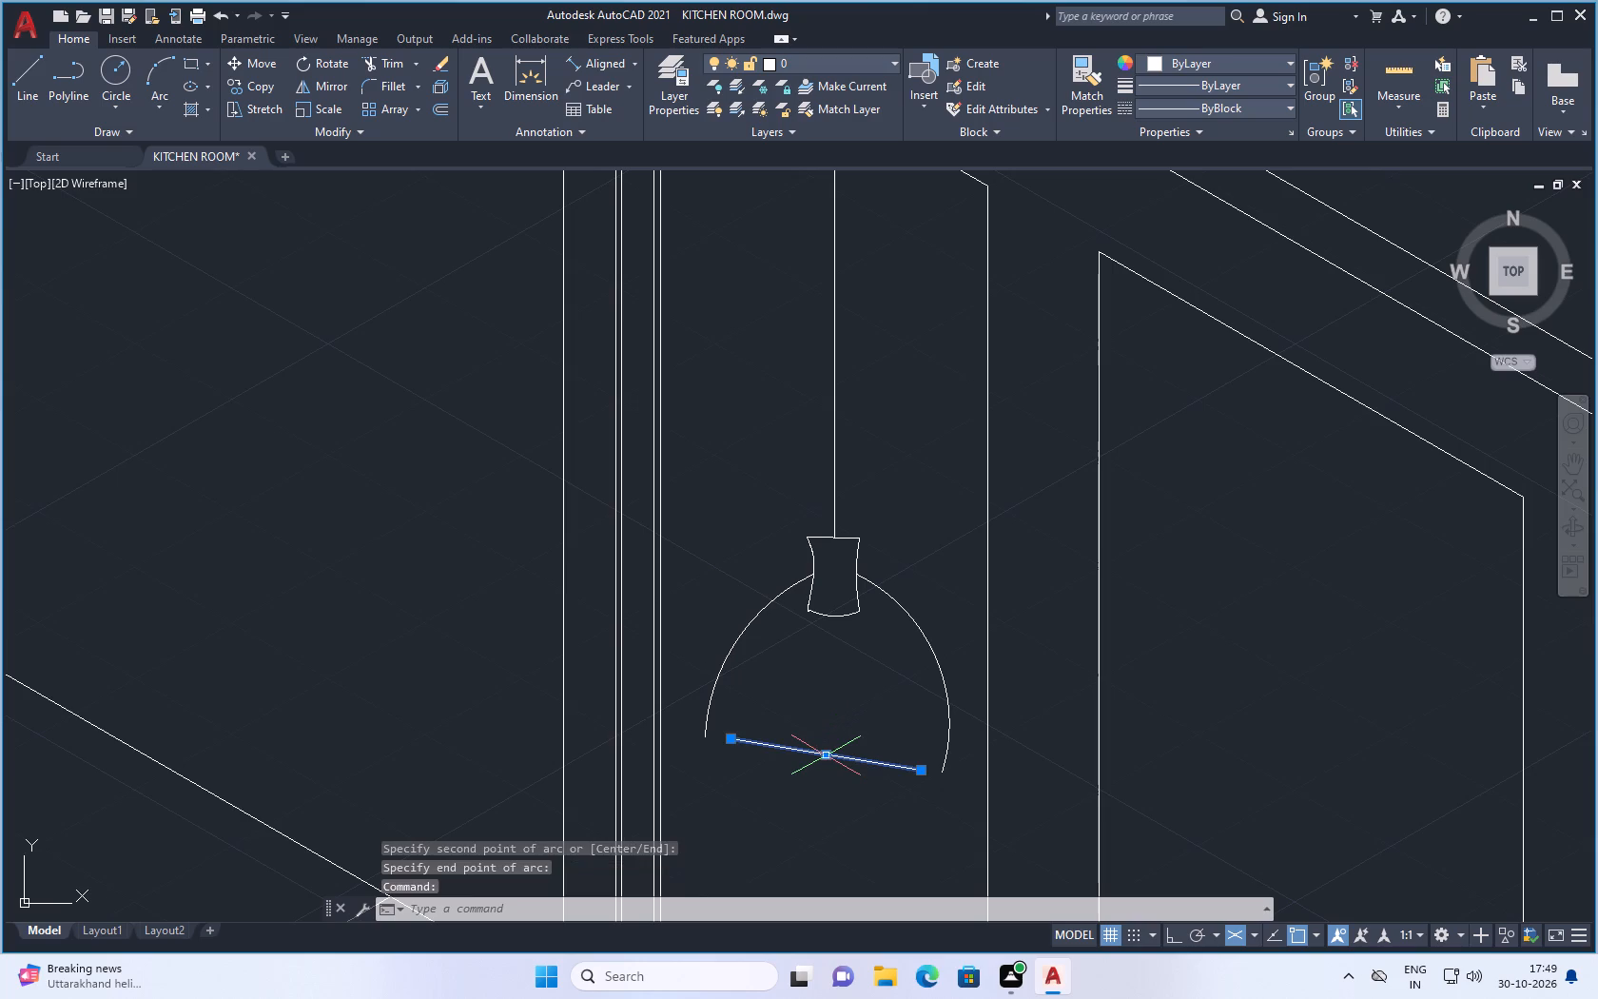
pyautogui.press('Delete')
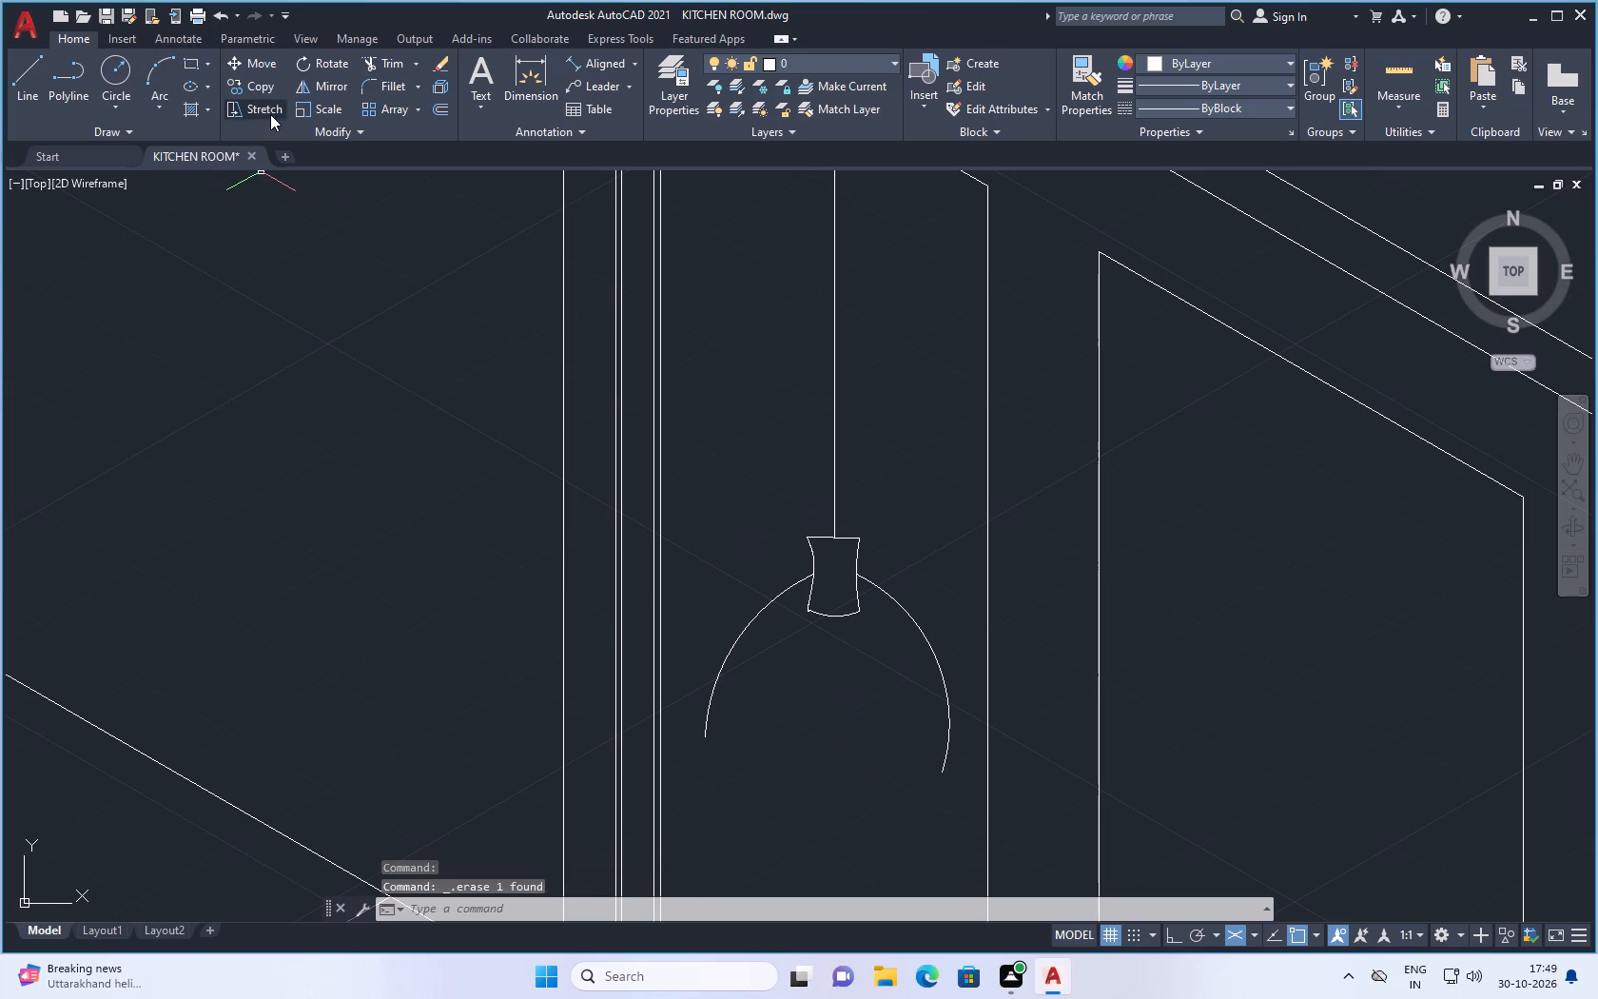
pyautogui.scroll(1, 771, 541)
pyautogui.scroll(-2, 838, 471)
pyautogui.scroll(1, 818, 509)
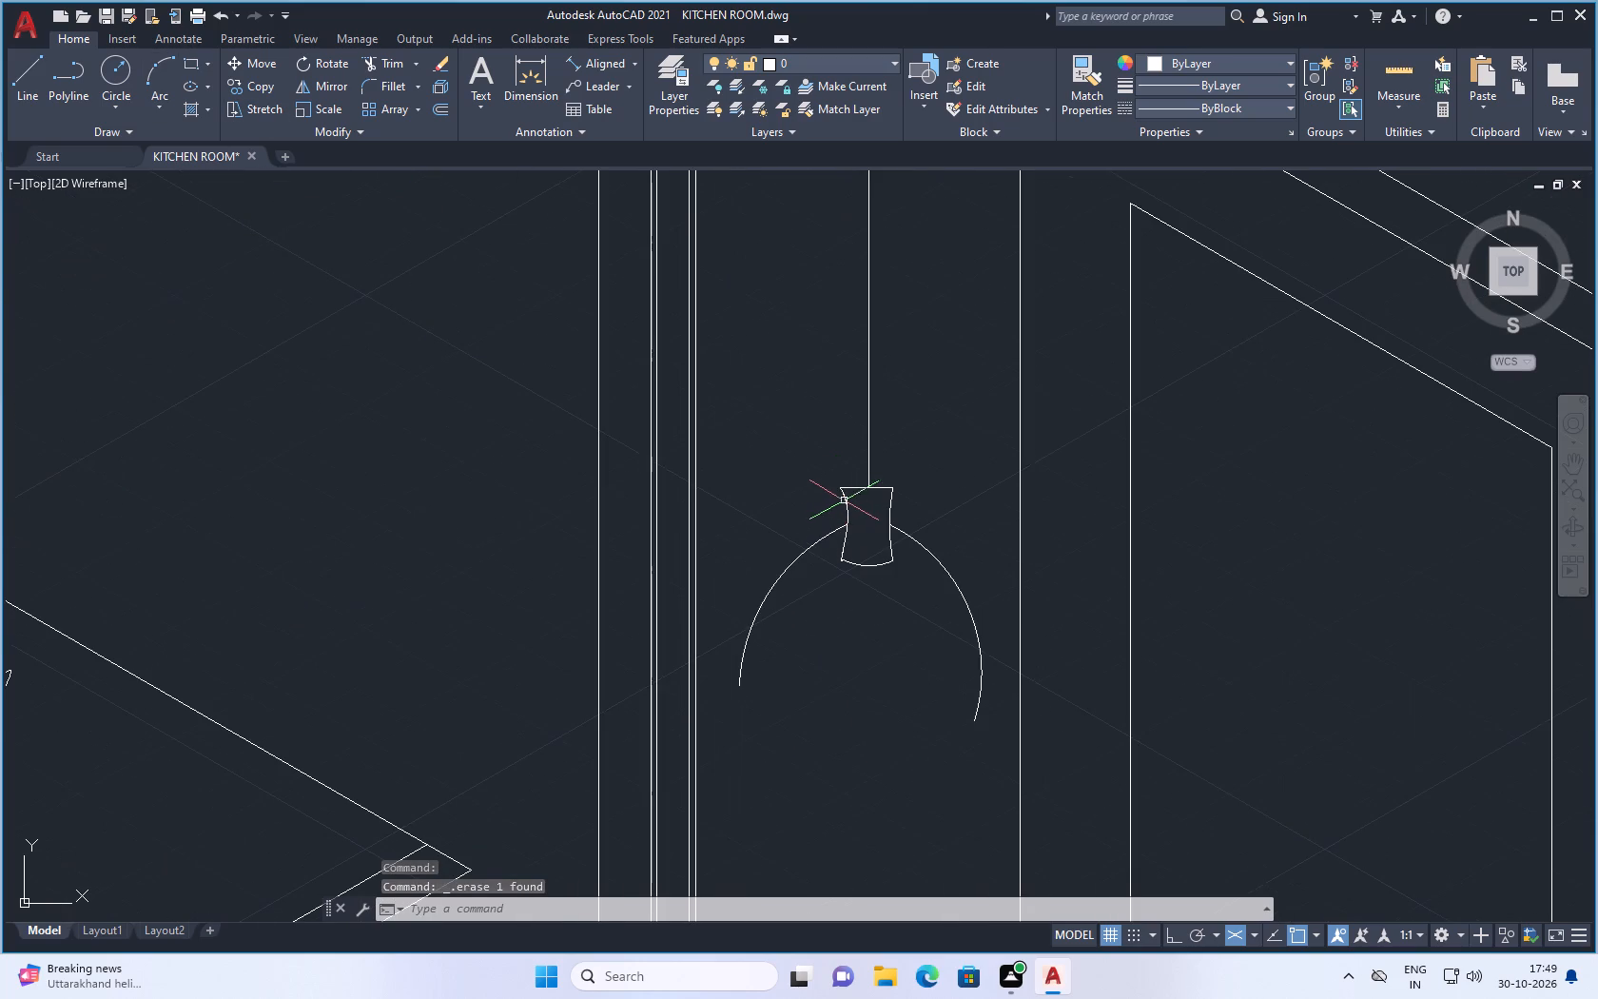
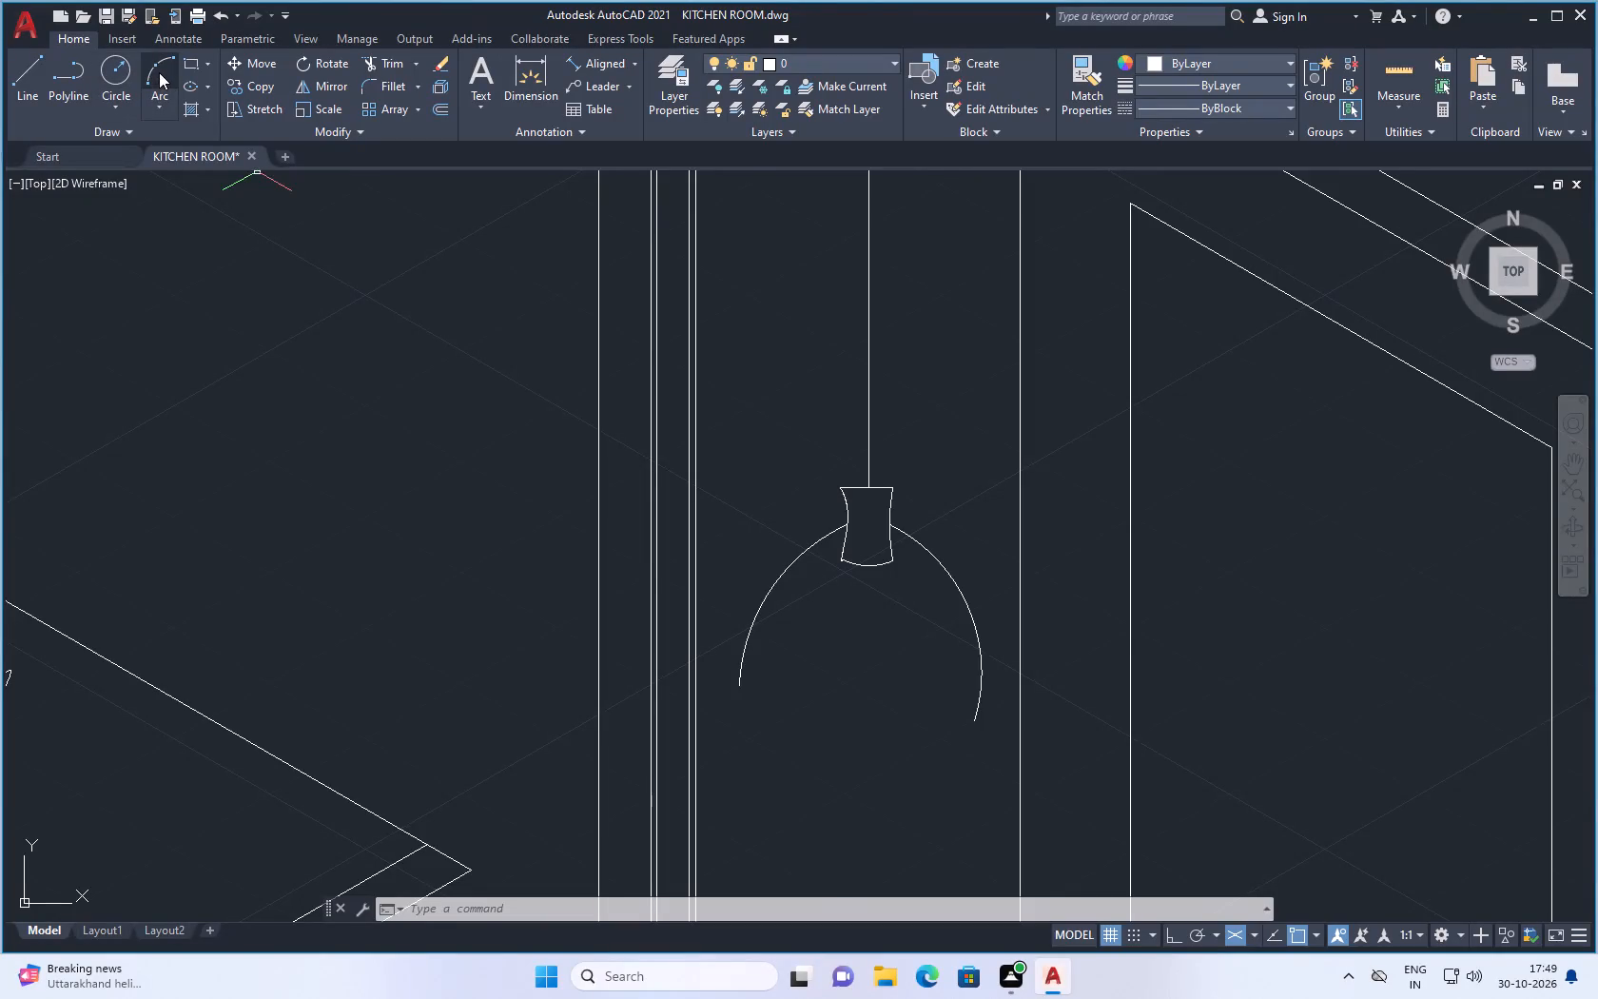
# Draw a three-point arc from the lampshade's left lower end through its right lower end, running on past the shade.
pyautogui.click(159, 72)
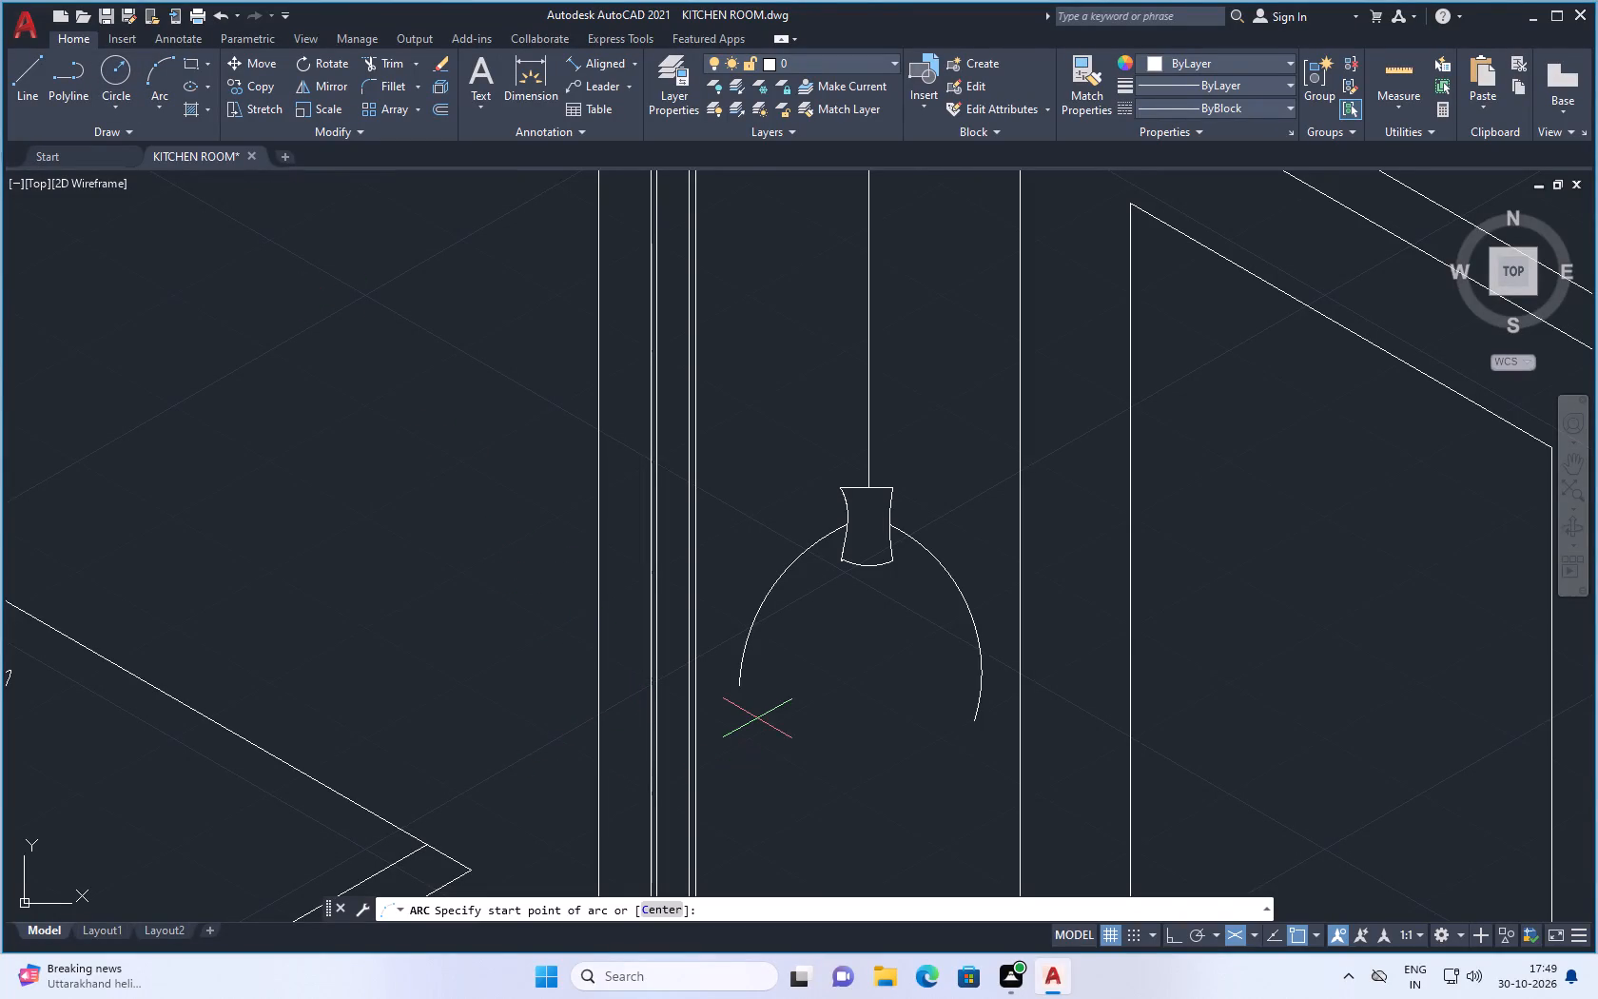
pyautogui.click(744, 686)
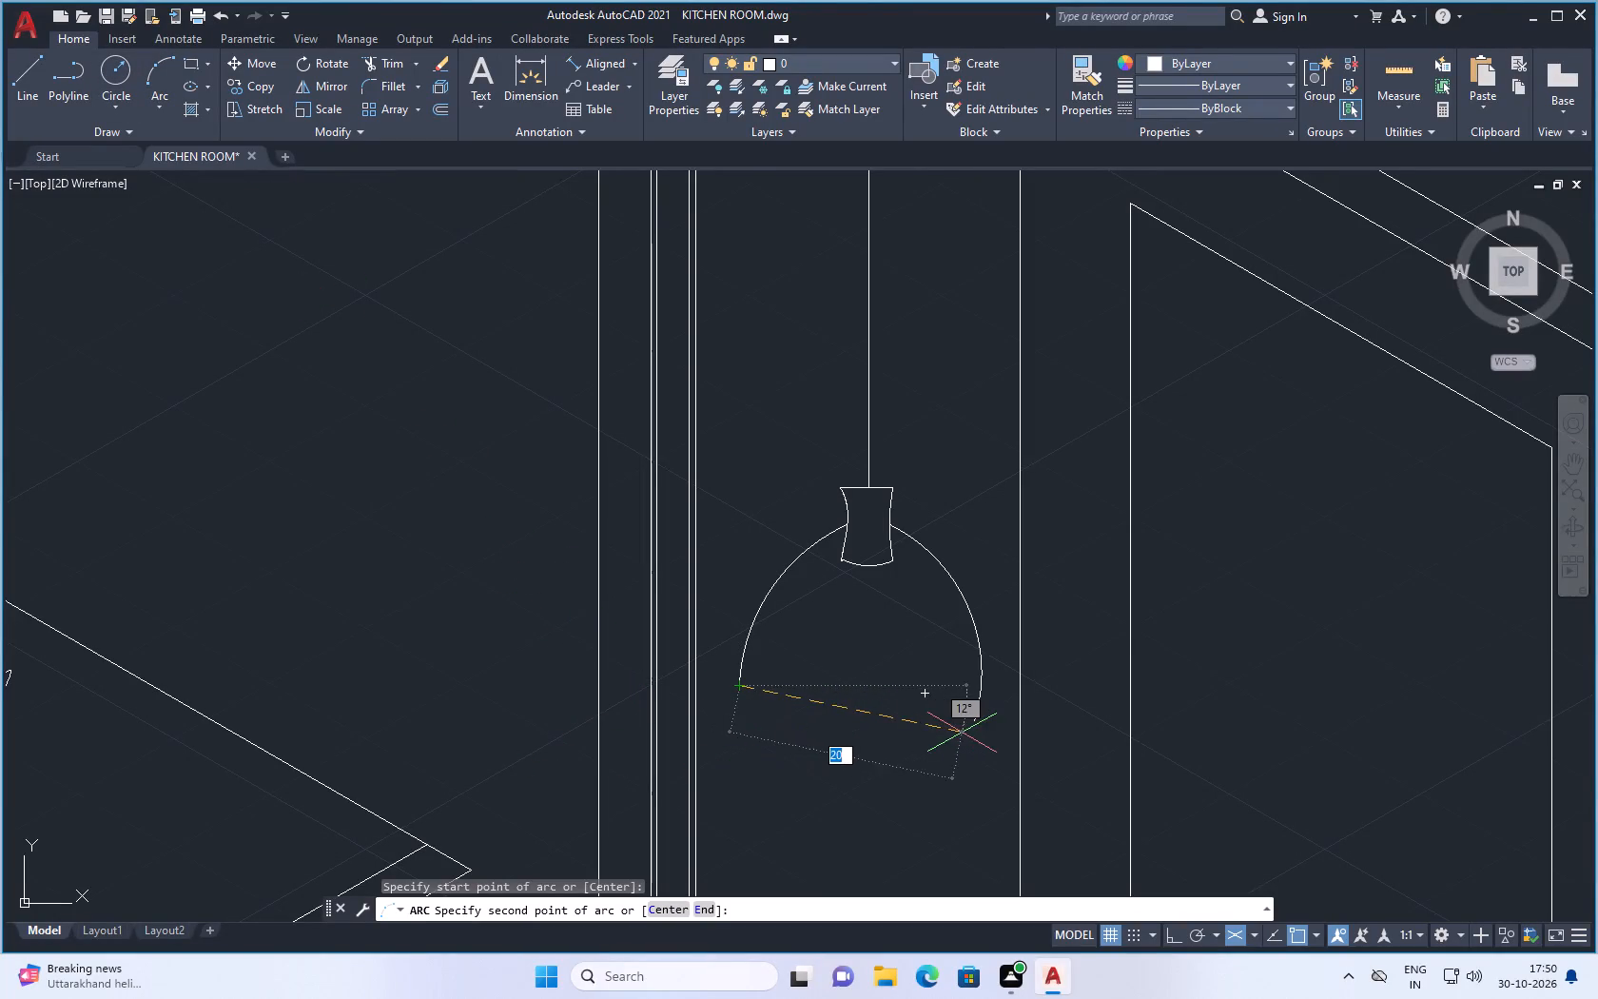
pyautogui.click(971, 725)
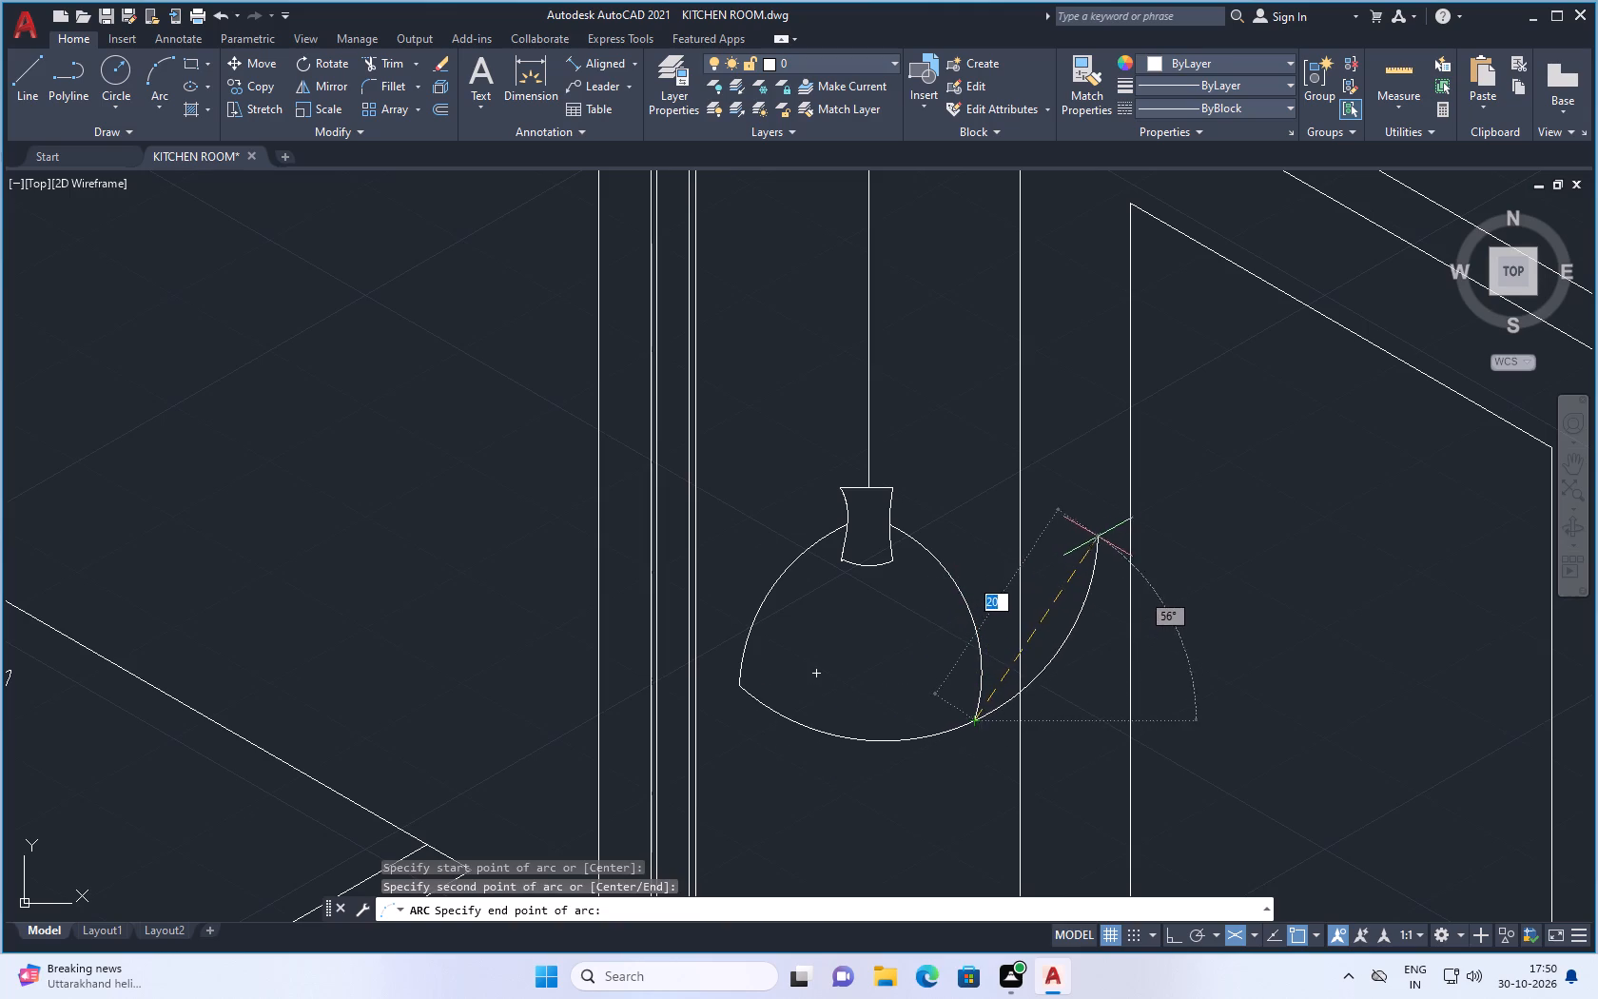
pyautogui.click(1102, 457)
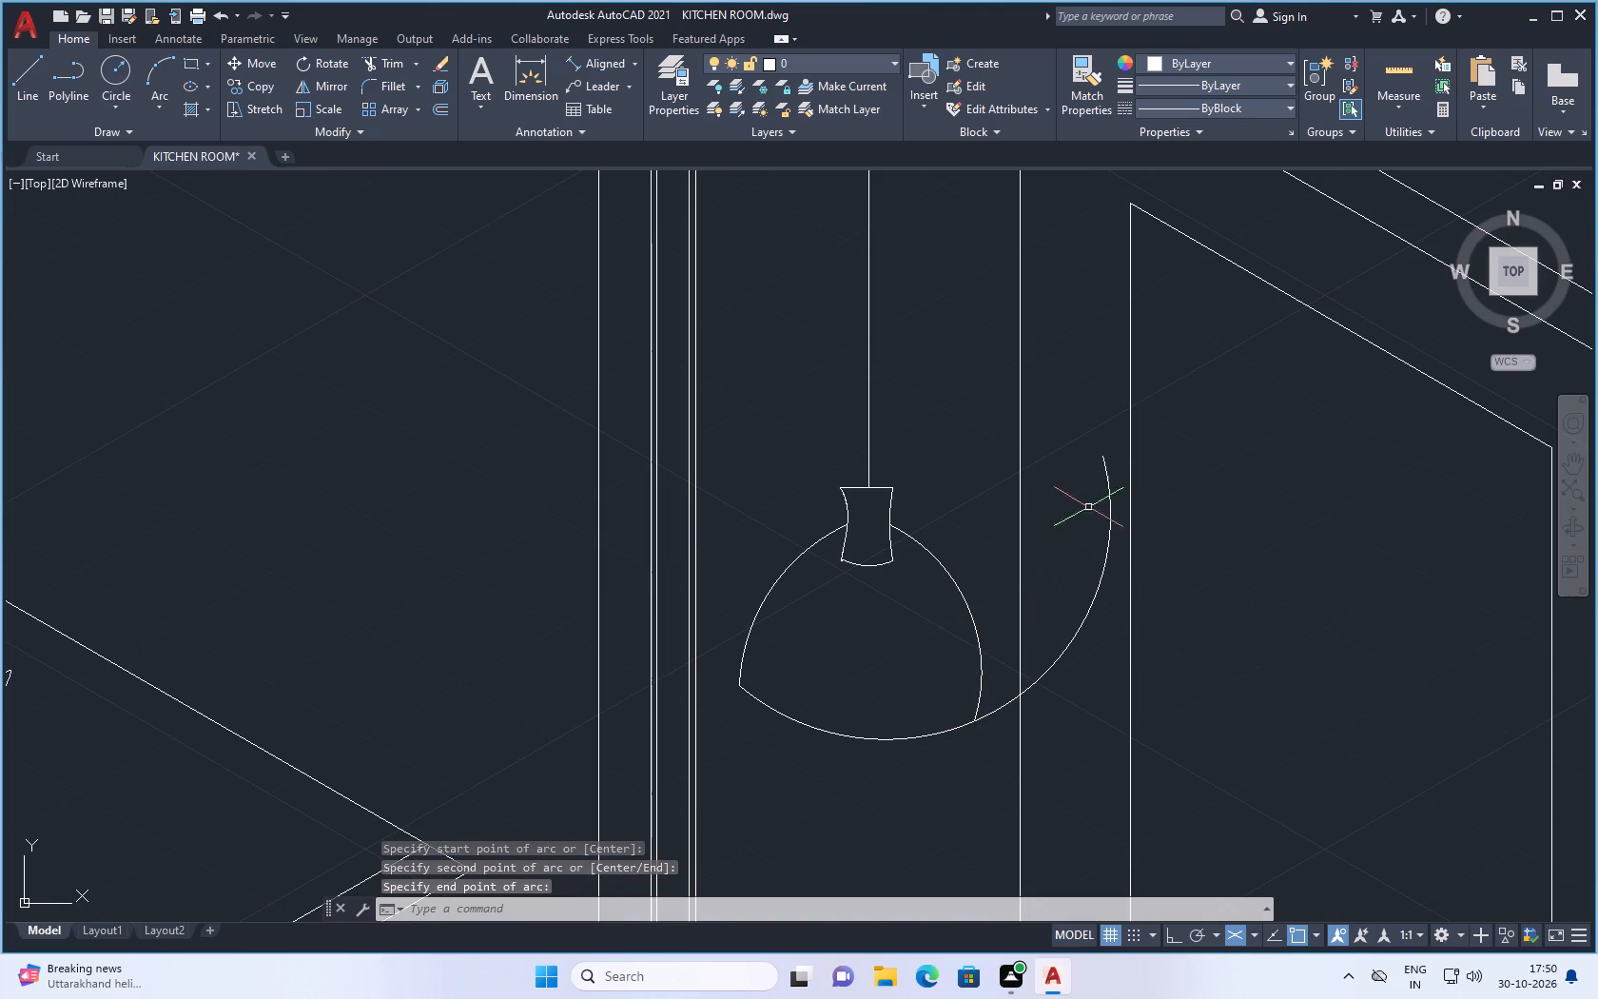
# Trim the bottom arc's excess beyond the lampshade's right side so it ends at the shade's corner.
pyautogui.scroll(-2, 1047, 703)
pyautogui.scroll(2, 1045, 720)
pyautogui.write('tr')
pyautogui.press('Return')
pyautogui.click(1050, 642)
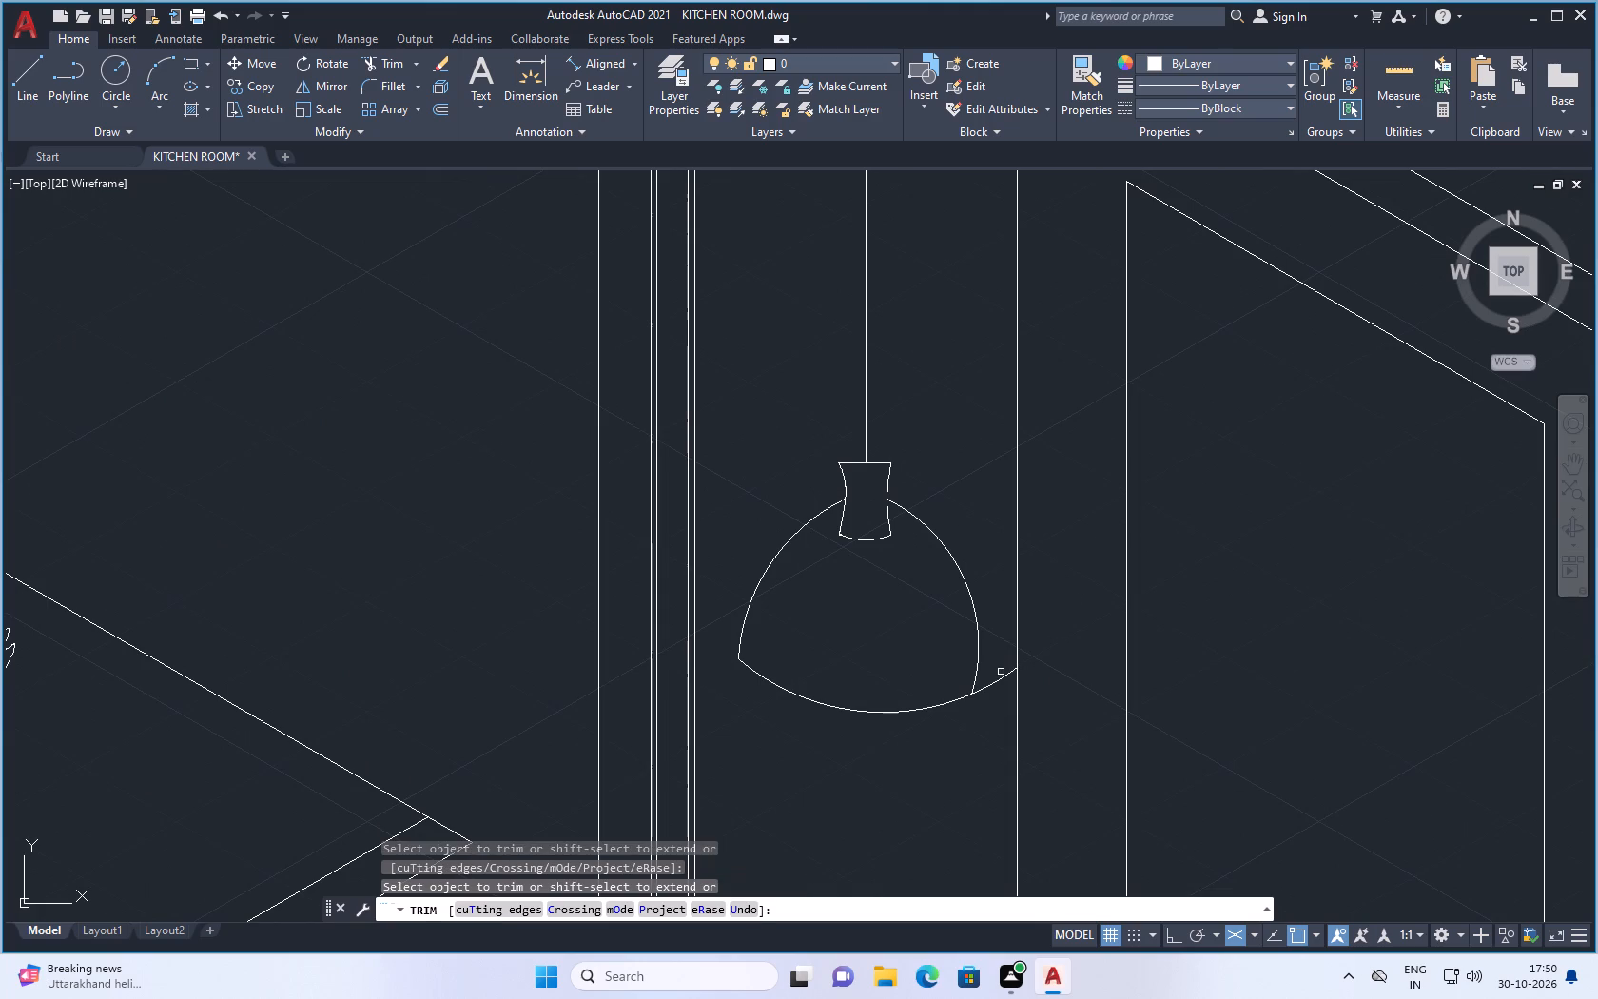
pyautogui.click(998, 681)
pyautogui.scroll(-2, 1001, 687)
pyautogui.press('Escape')
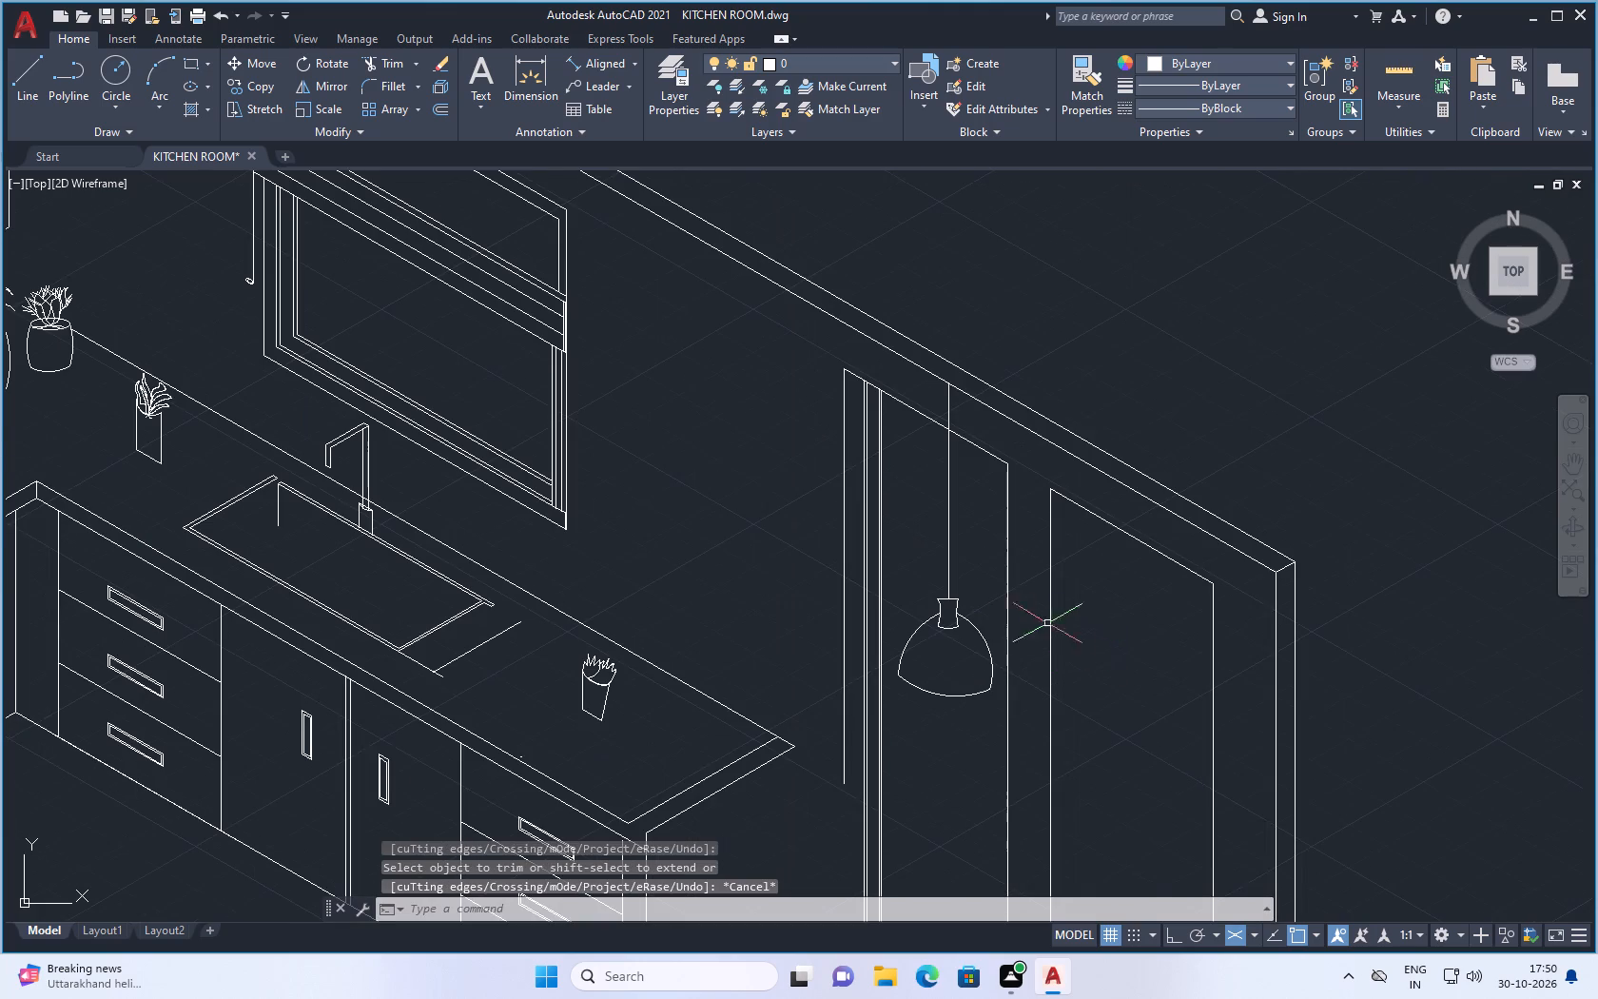
# Stretch the midpoint of the lampshade's left side arc slightly outward to make the shade rounder.
pyautogui.scroll(2, 945, 644)
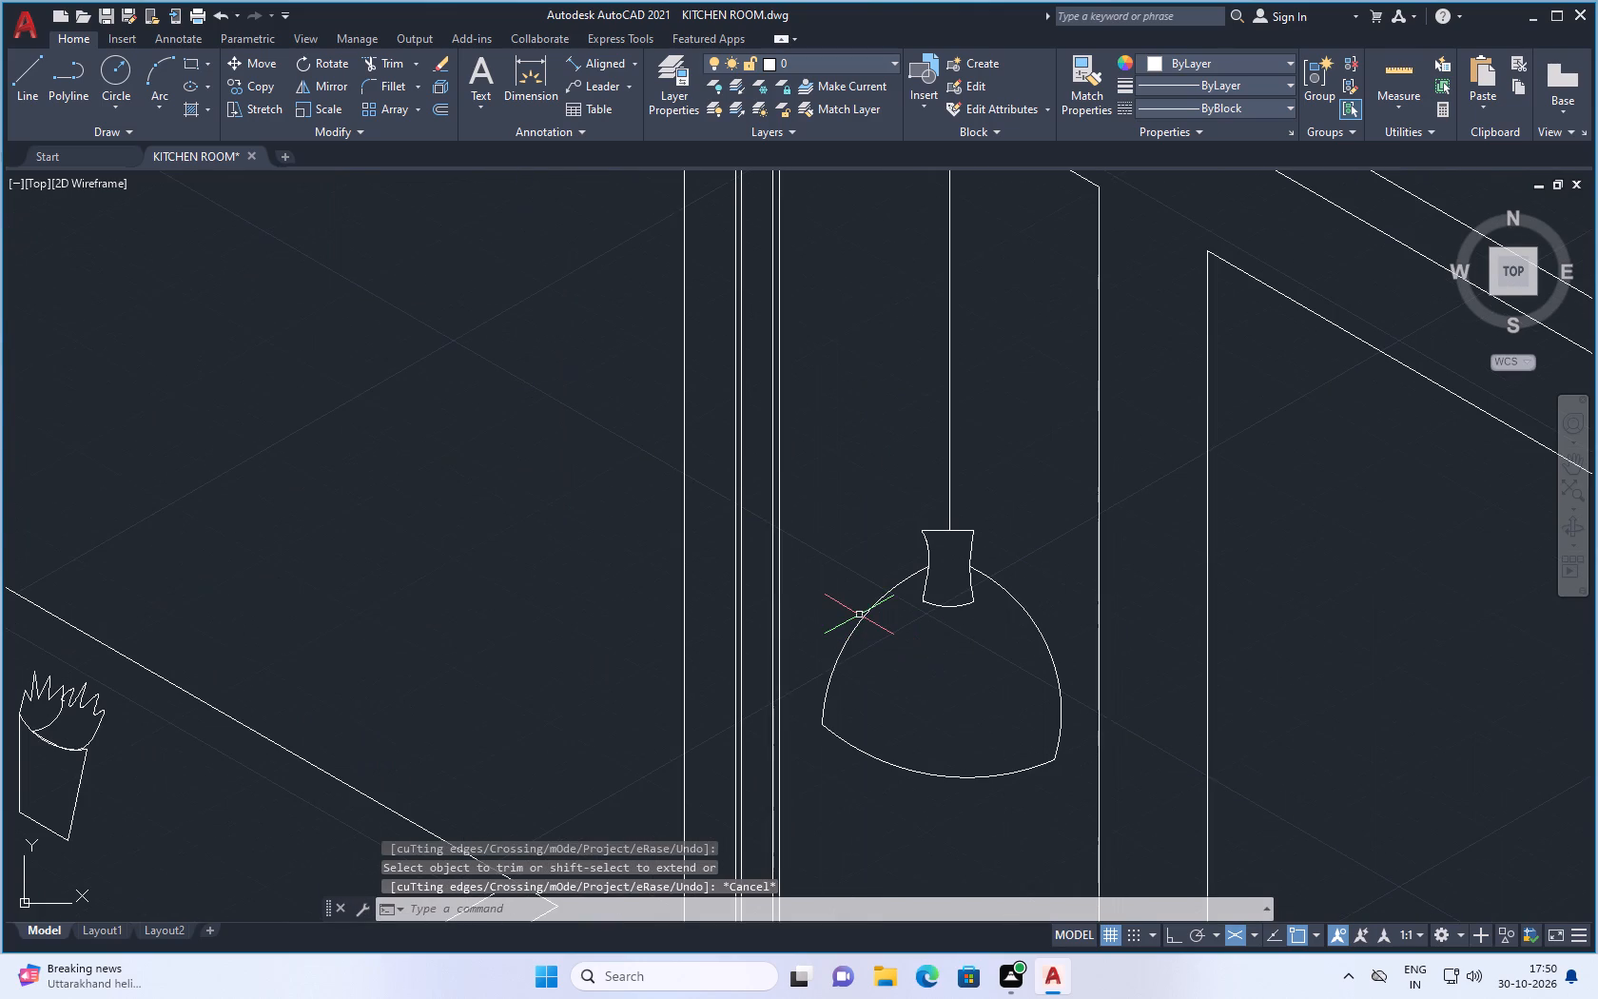
pyautogui.click(863, 617)
pyautogui.scroll(1, 867, 598)
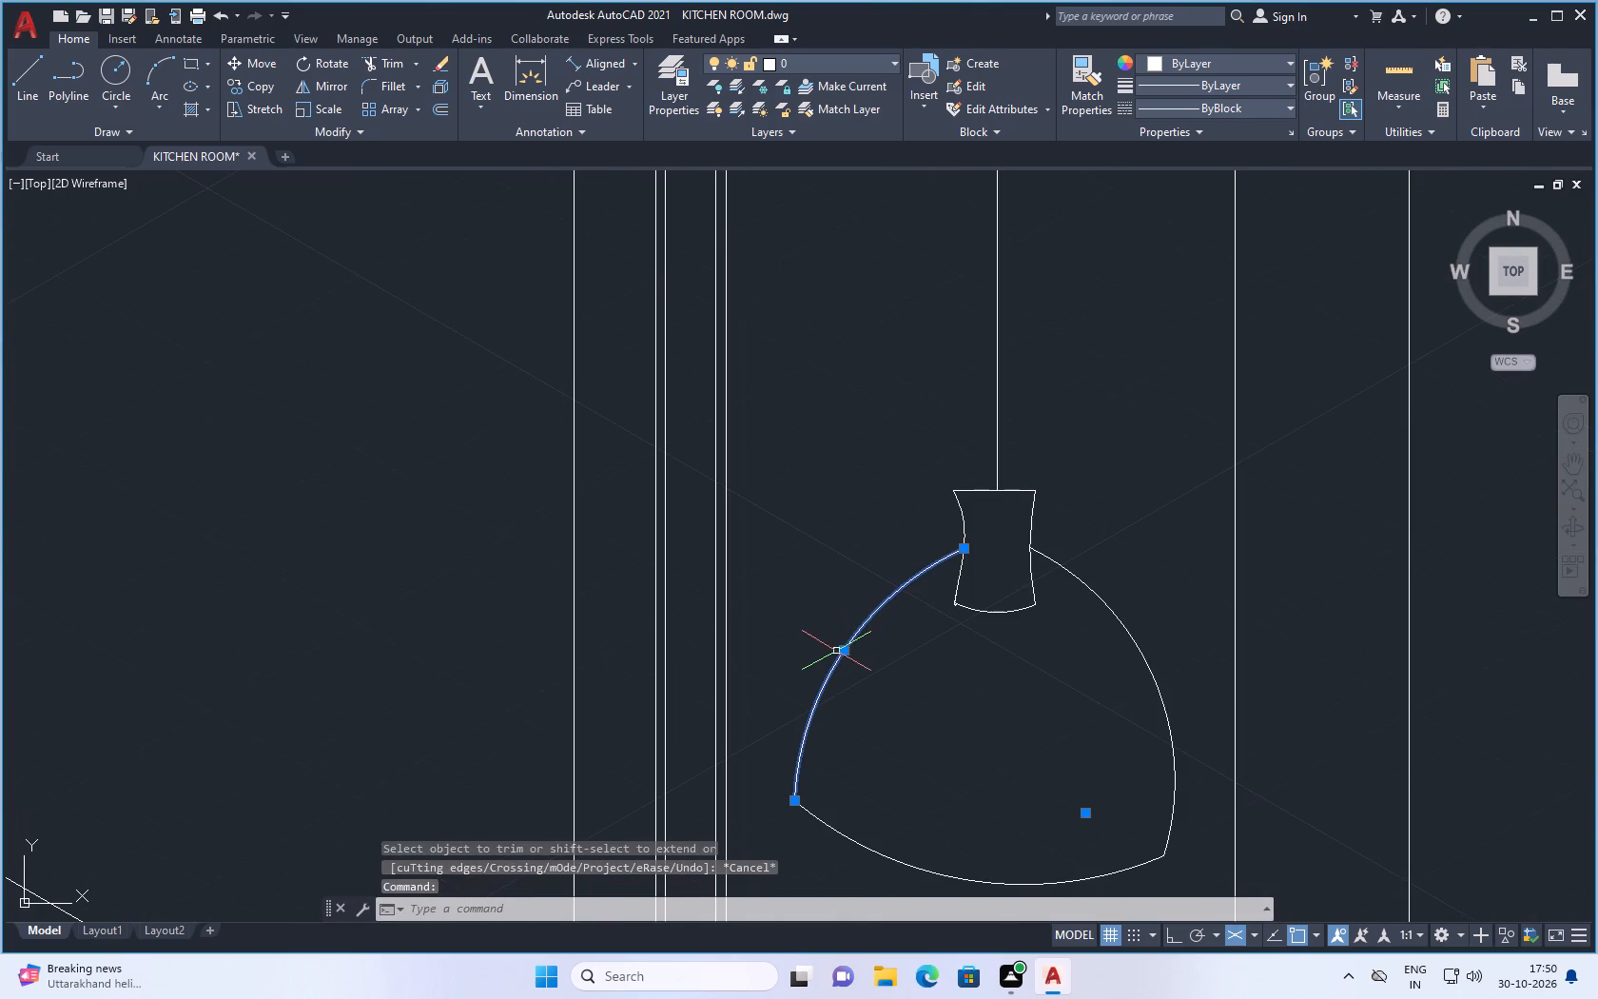
pyautogui.click(839, 652)
pyautogui.click(826, 638)
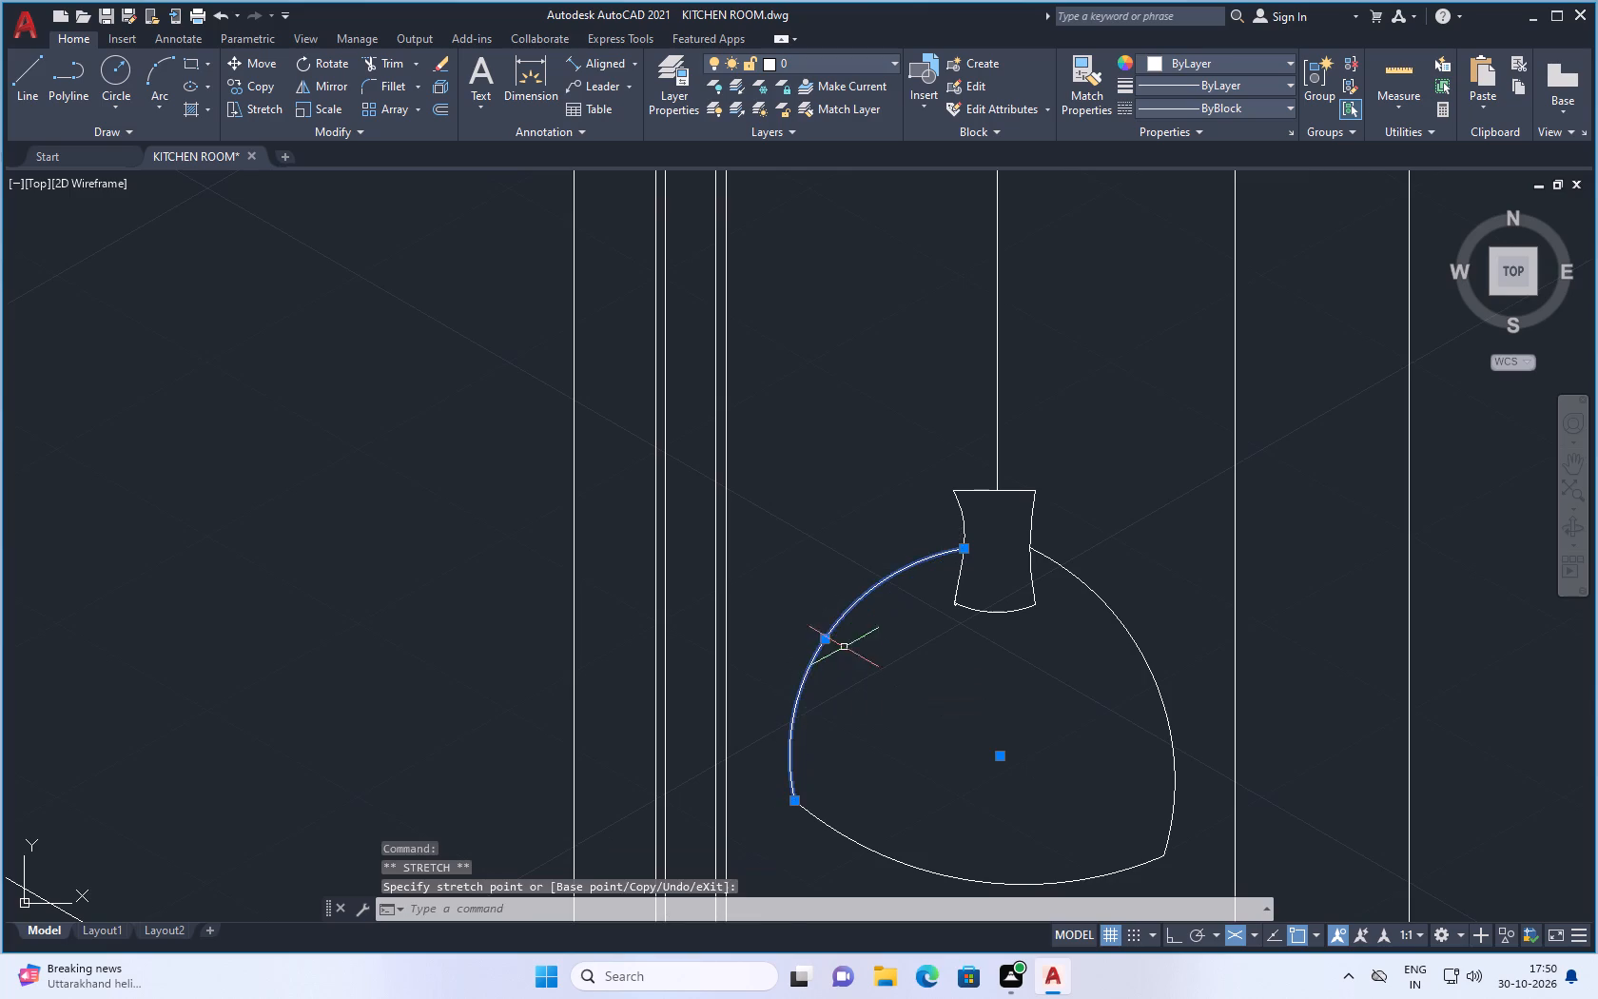
pyautogui.scroll(-2, 868, 650)
pyautogui.press('Escape')
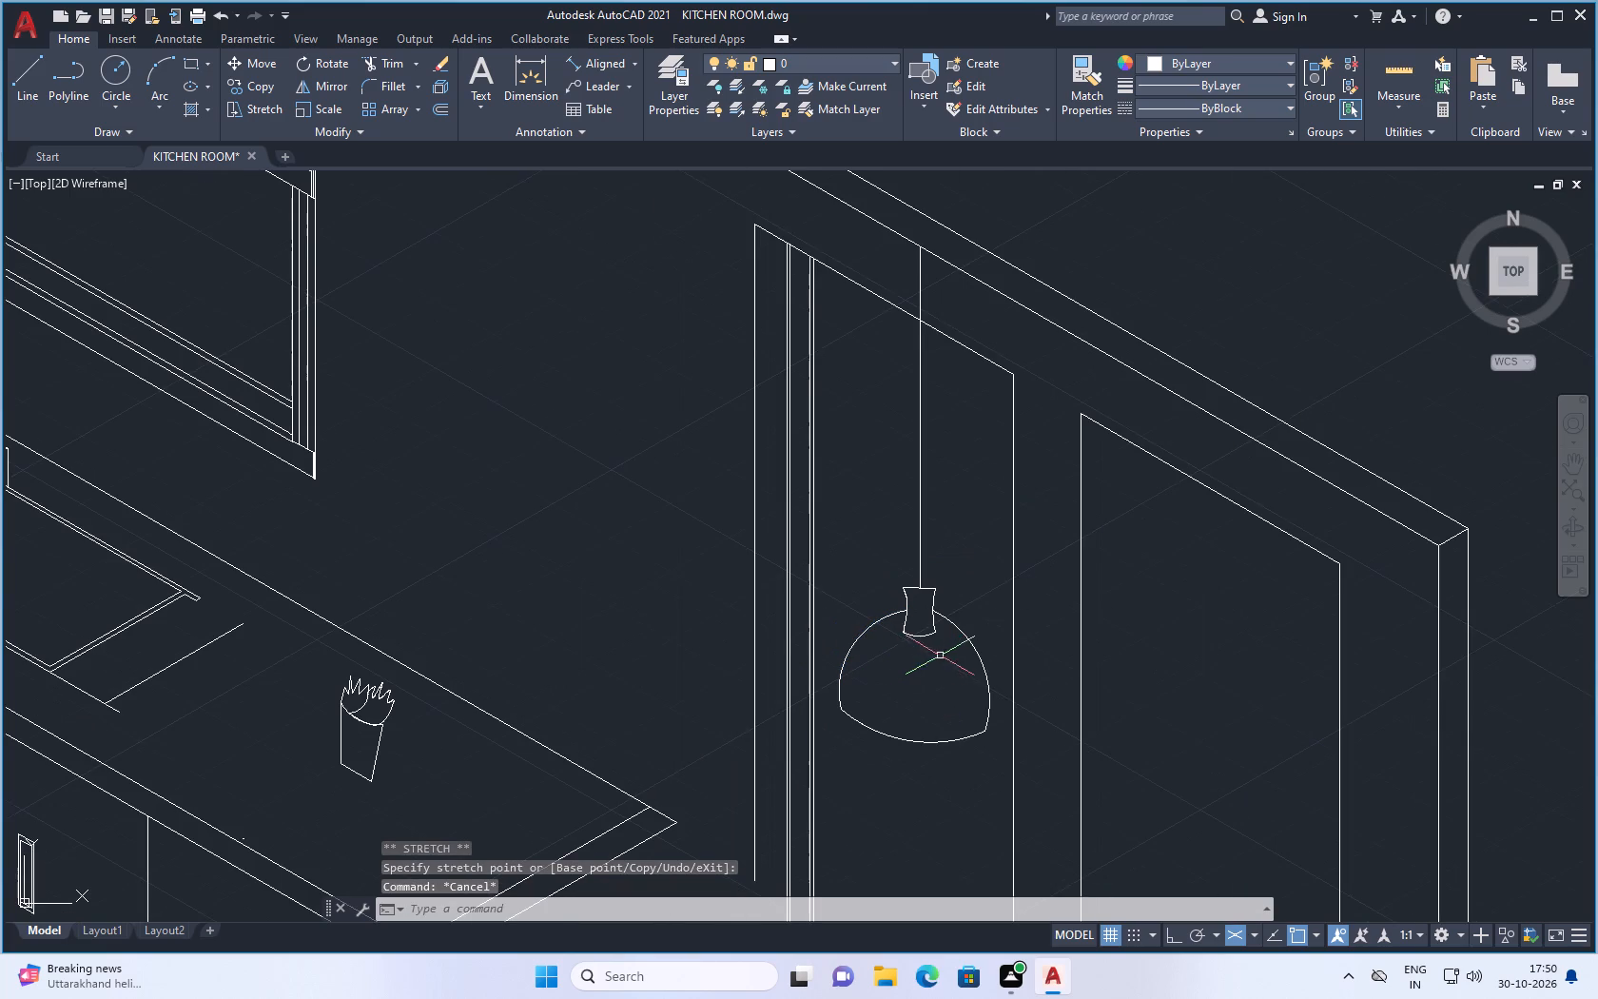
# Stretch the midpoint of the lampshade's right side arc slightly outward to match the rounded left side.
pyautogui.scroll(-1, 955, 636)
pyautogui.scroll(2, 900, 648)
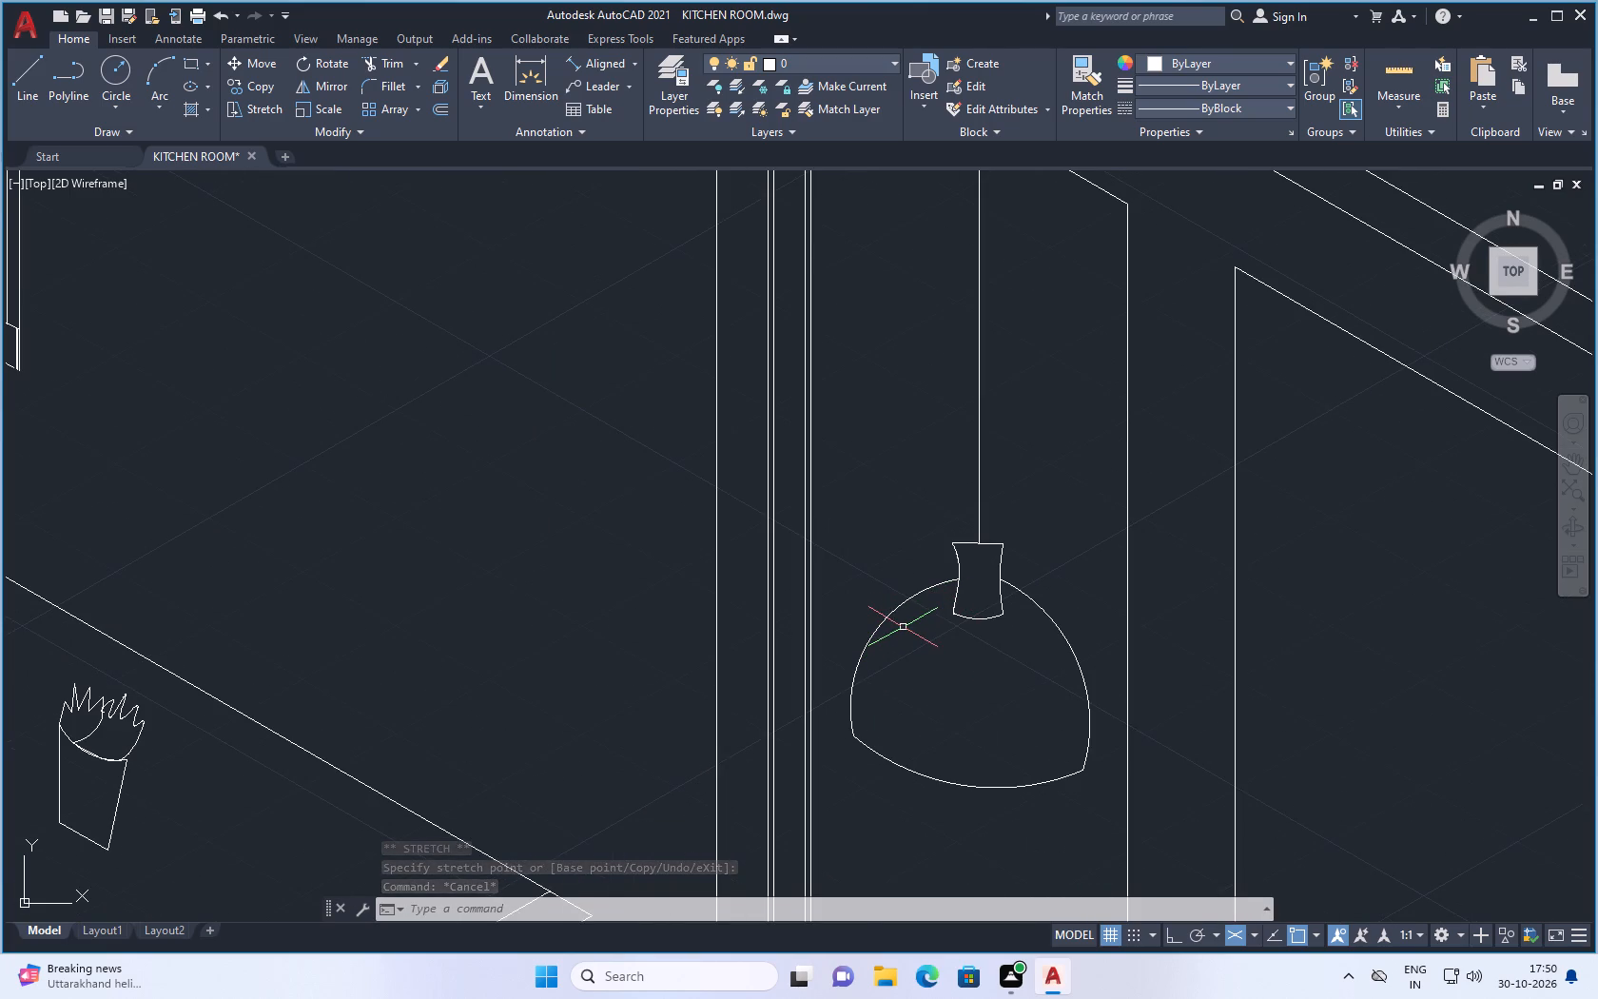
pyautogui.scroll(-1, 903, 627)
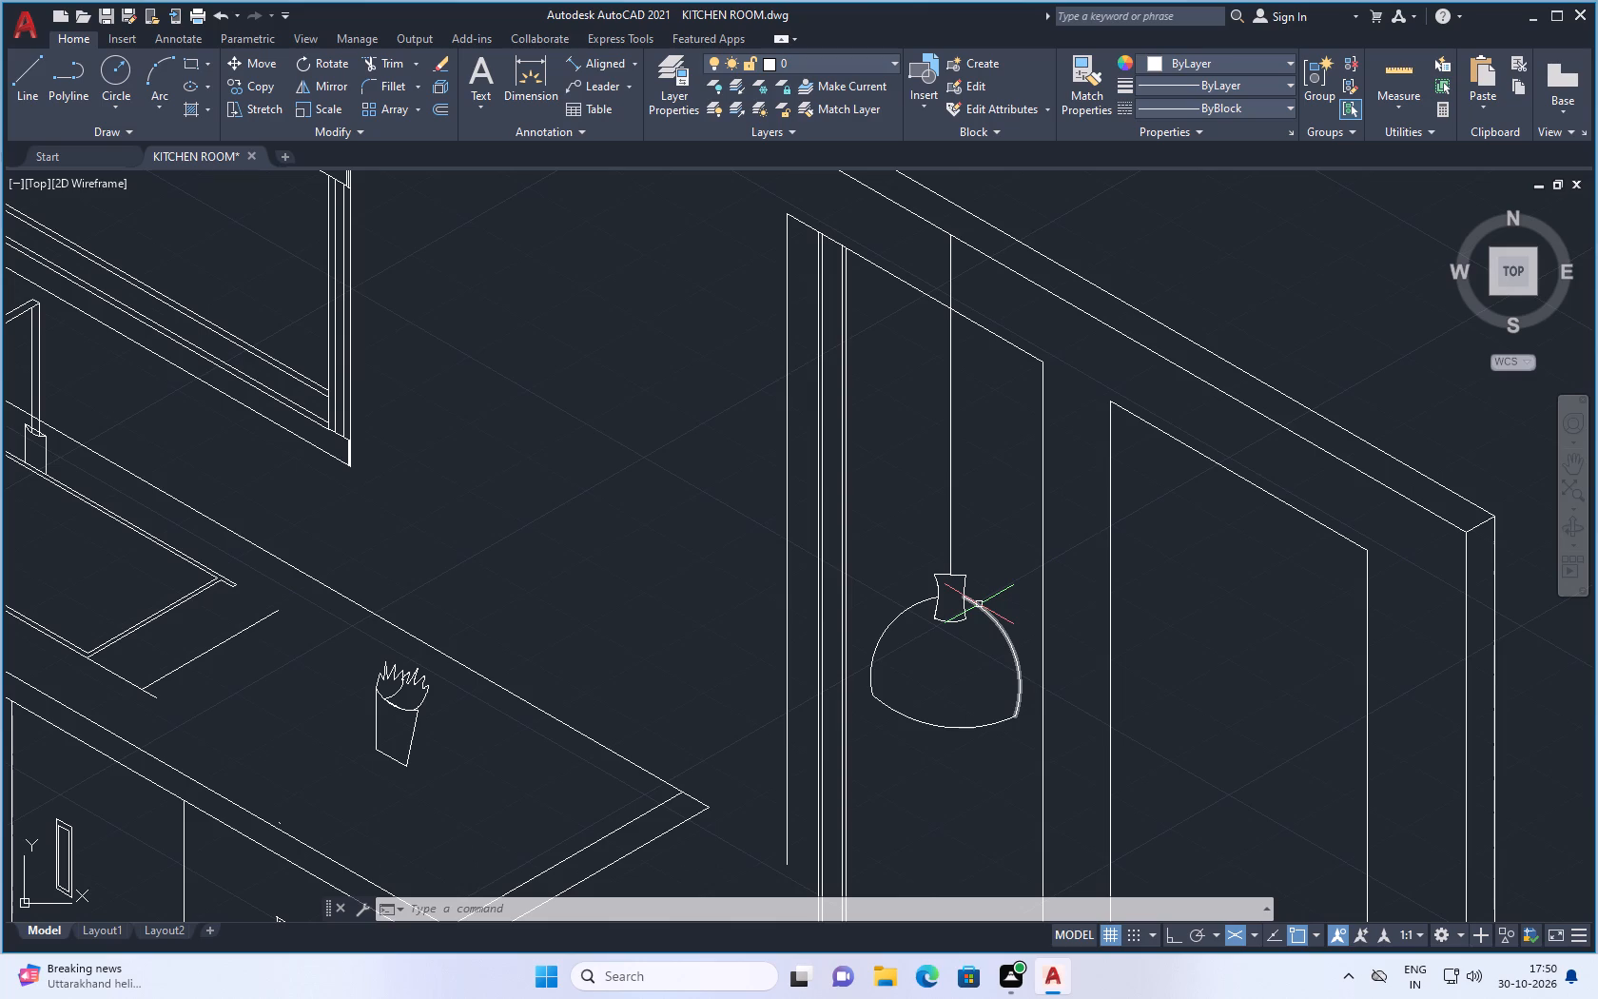
pyautogui.scroll(2, 945, 529)
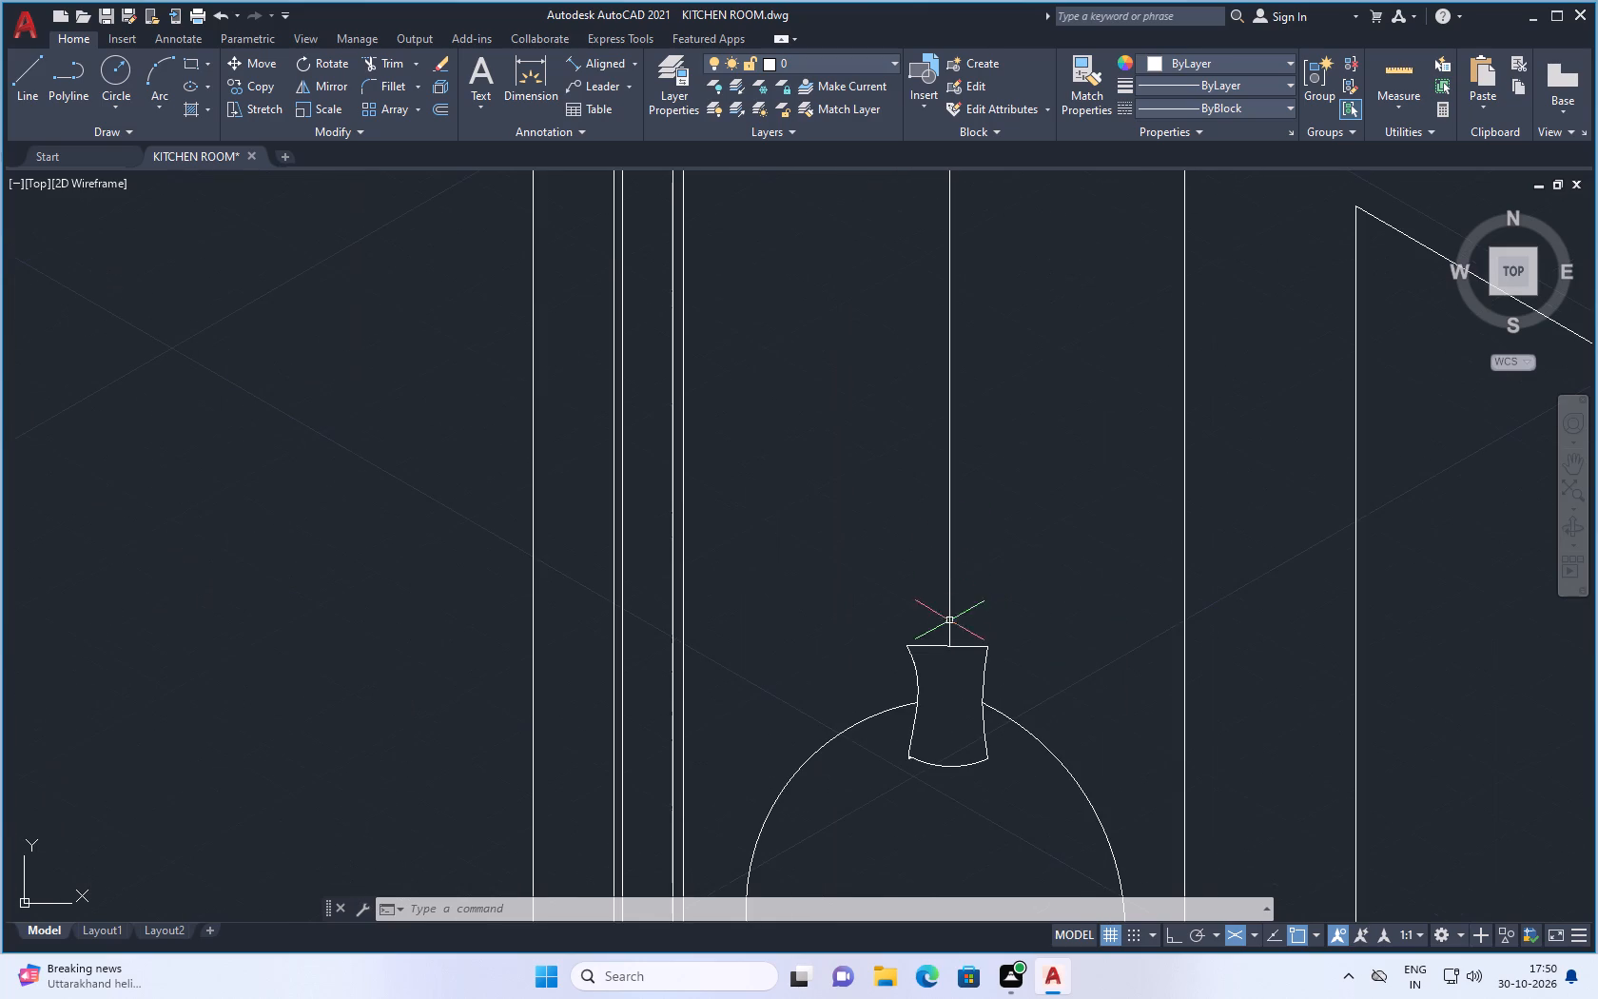
pyautogui.scroll(2, 923, 649)
pyautogui.scroll(-3, 1071, 644)
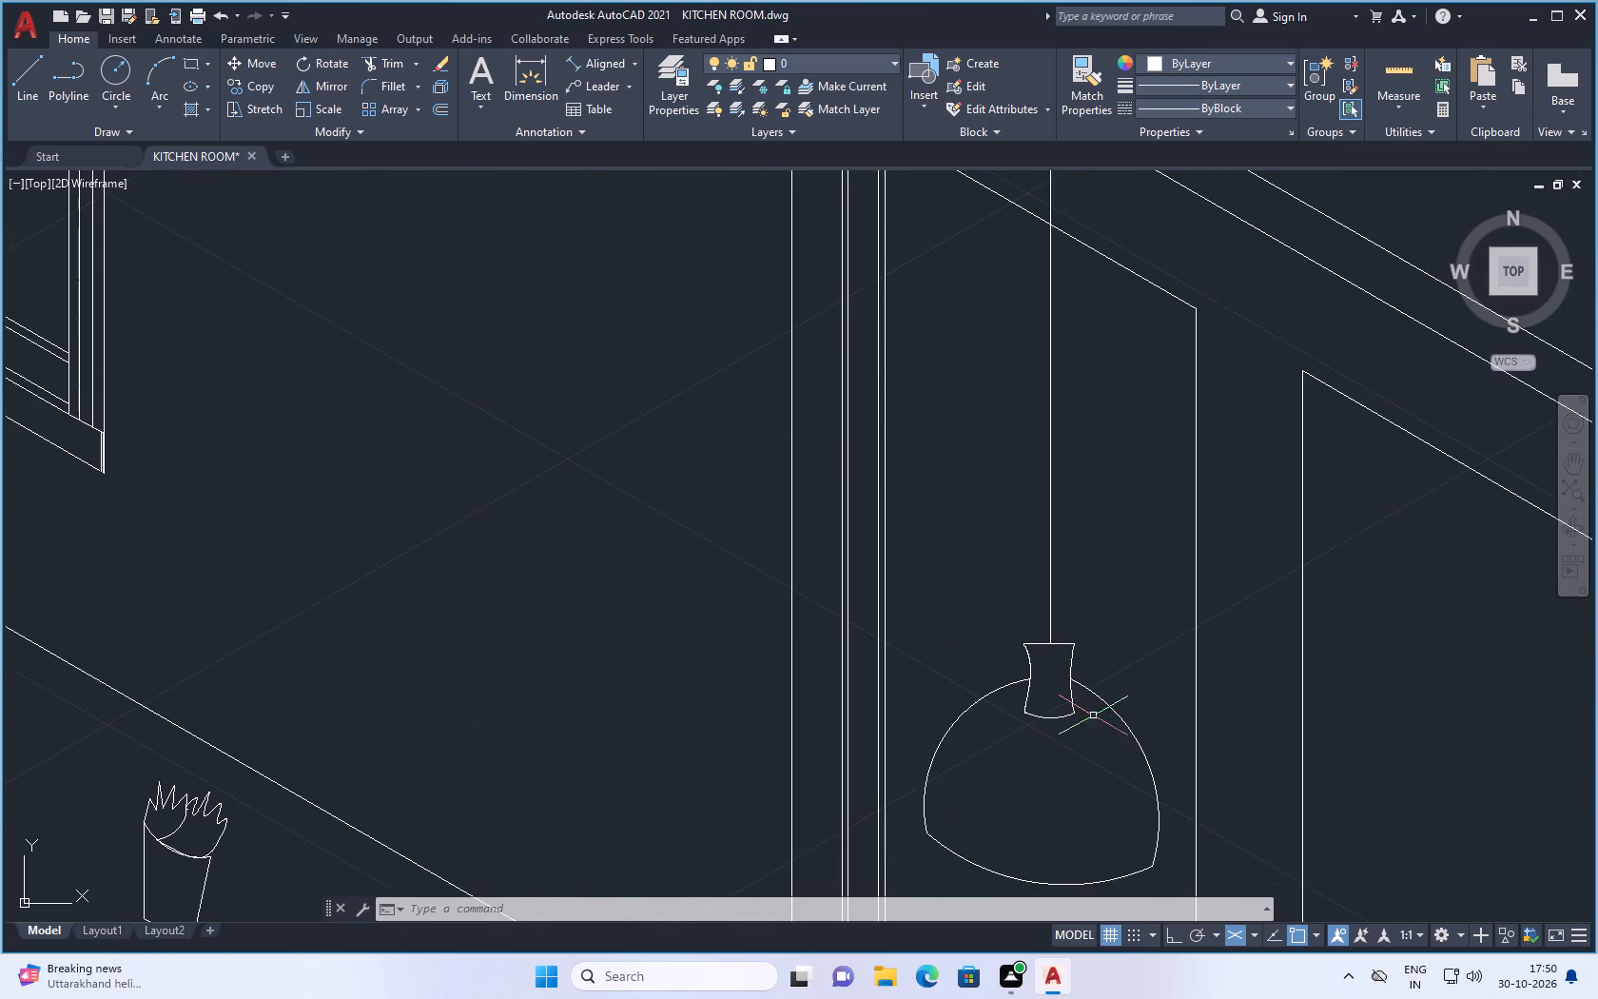
pyautogui.scroll(-2, 1122, 715)
pyautogui.click(1130, 727)
pyautogui.scroll(3, 1137, 740)
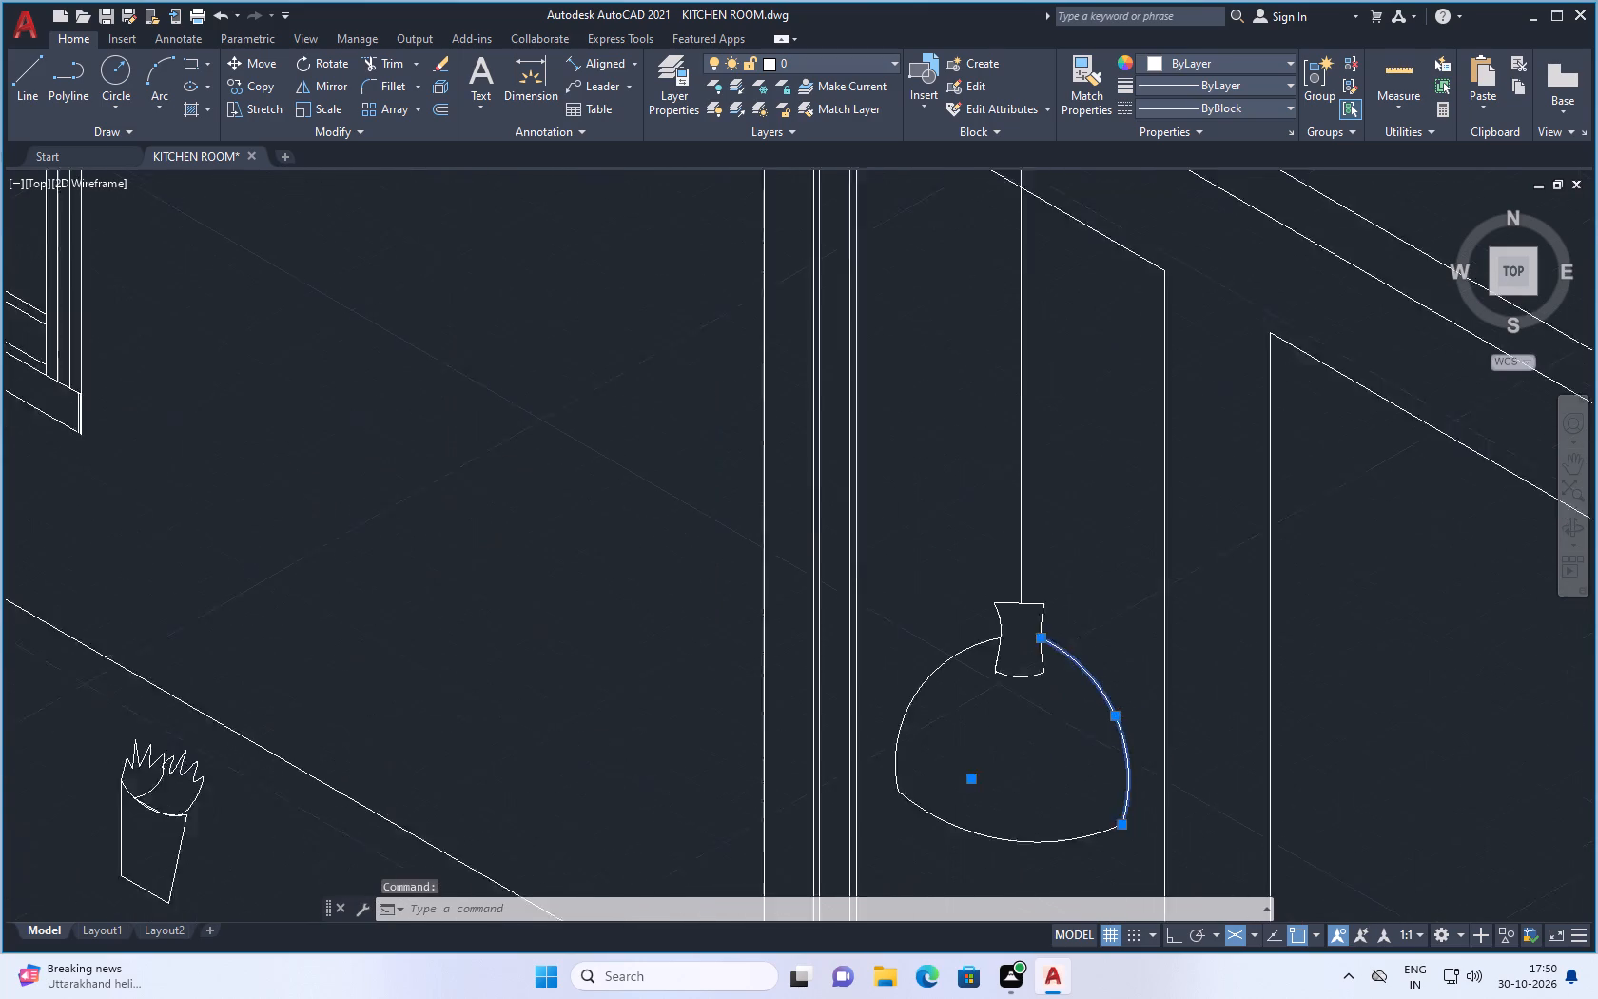
pyautogui.click(1100, 707)
pyautogui.click(1114, 699)
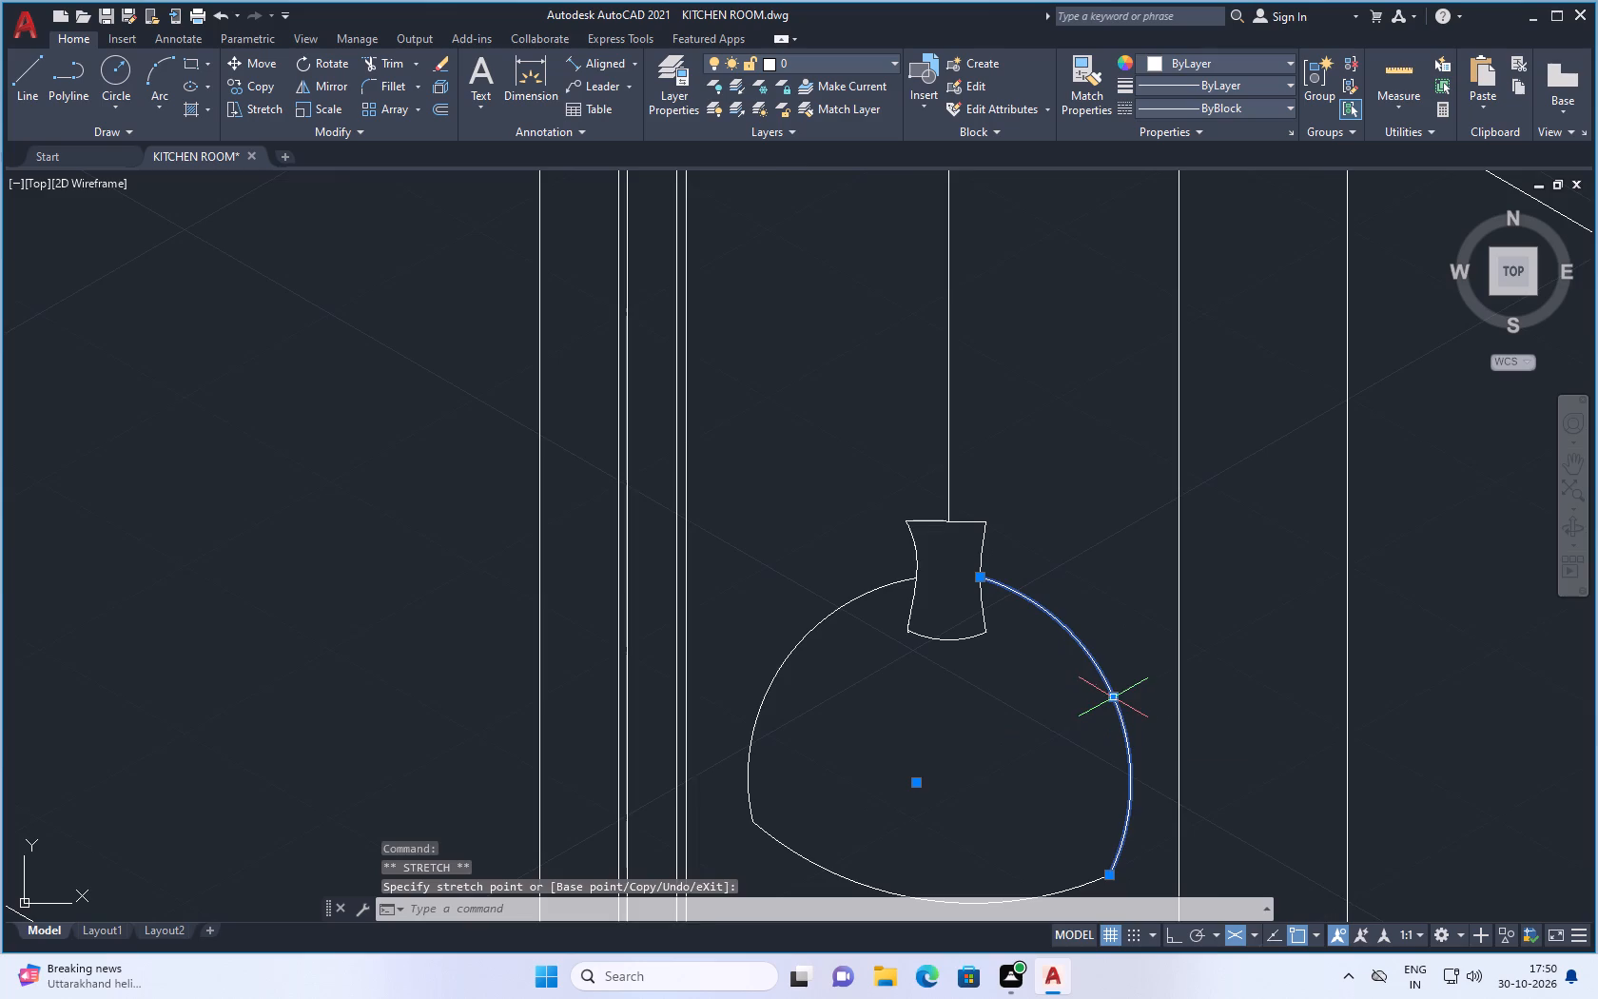
pyautogui.scroll(-2, 1134, 699)
pyautogui.press('Escape')
# Copy the pendant lamp with its cord from the cord's lower end into the neighbouring opening nearer the wall's right end.
pyautogui.scroll(-3, 1105, 744)
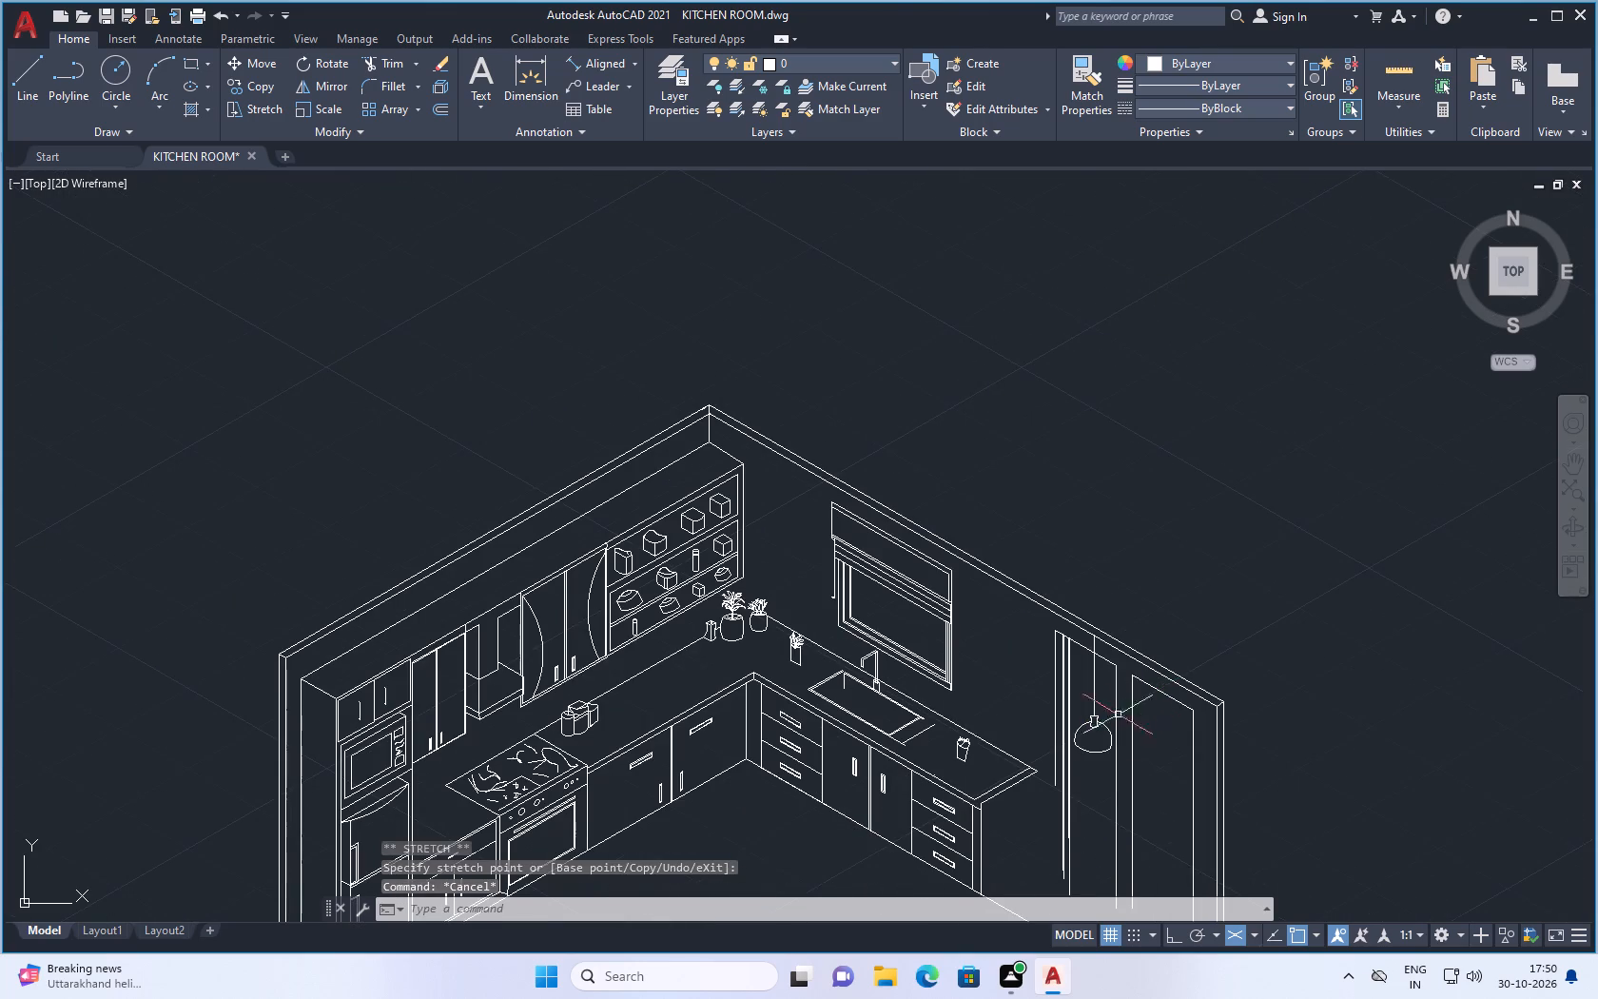
pyautogui.scroll(-2, 1030, 737)
pyautogui.scroll(3, 1068, 748)
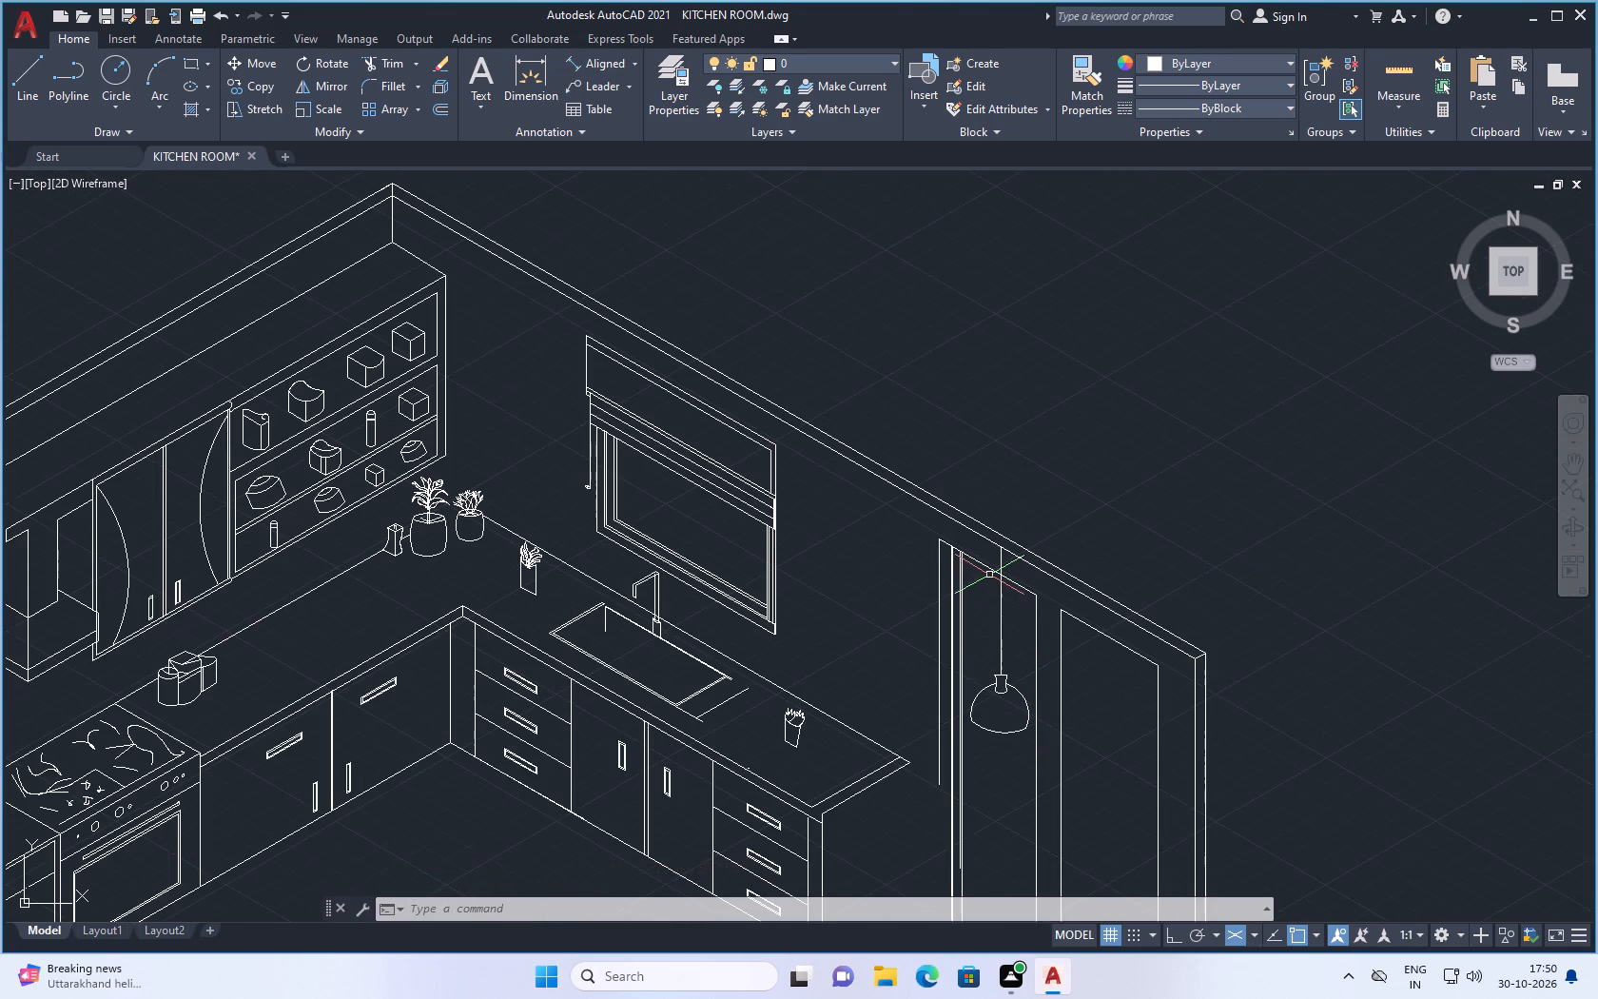
pyautogui.scroll(-1, 1061, 627)
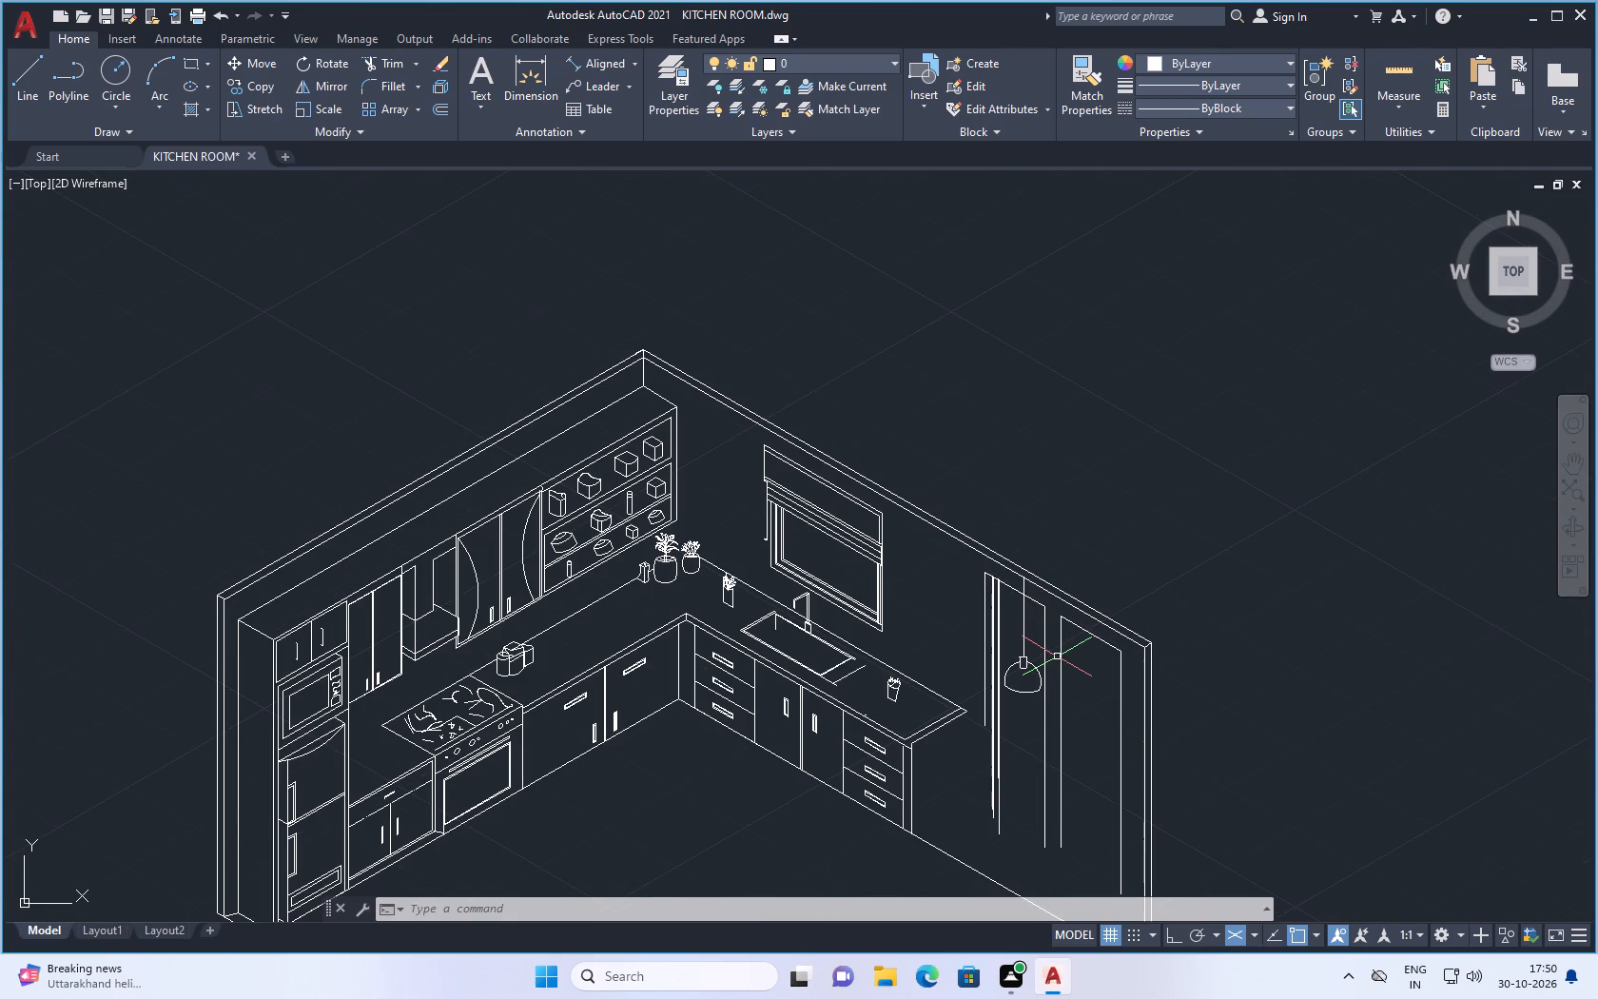
pyautogui.click(1023, 622)
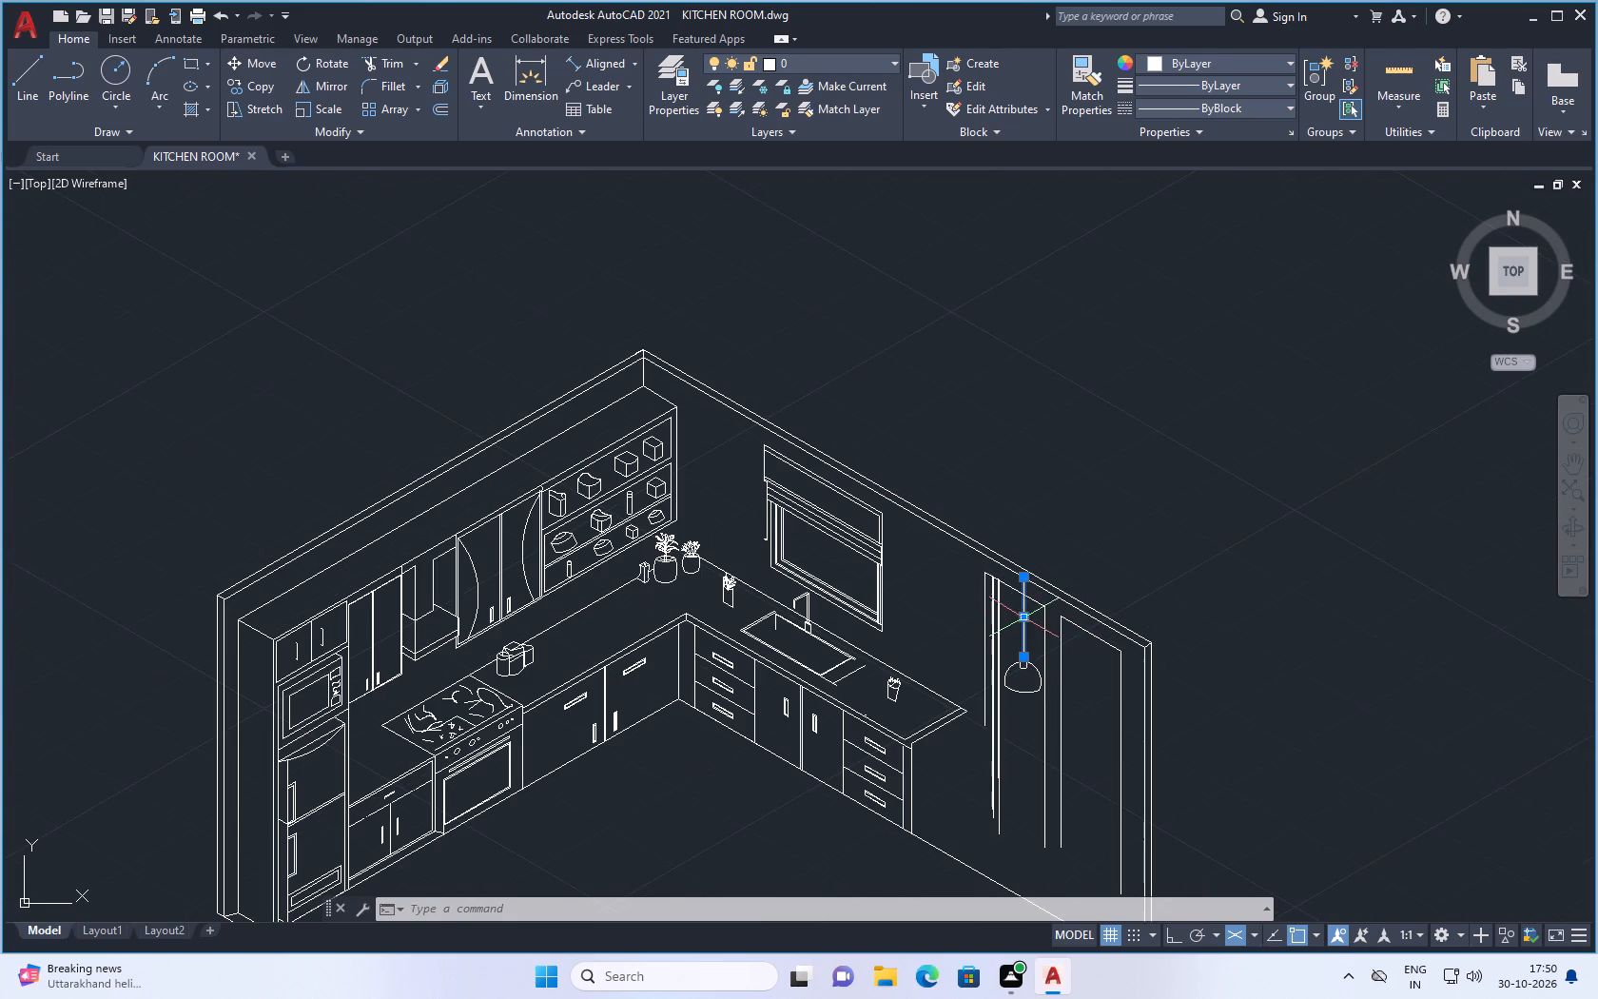
pyautogui.scroll(3, 1033, 673)
pyautogui.click(1030, 634)
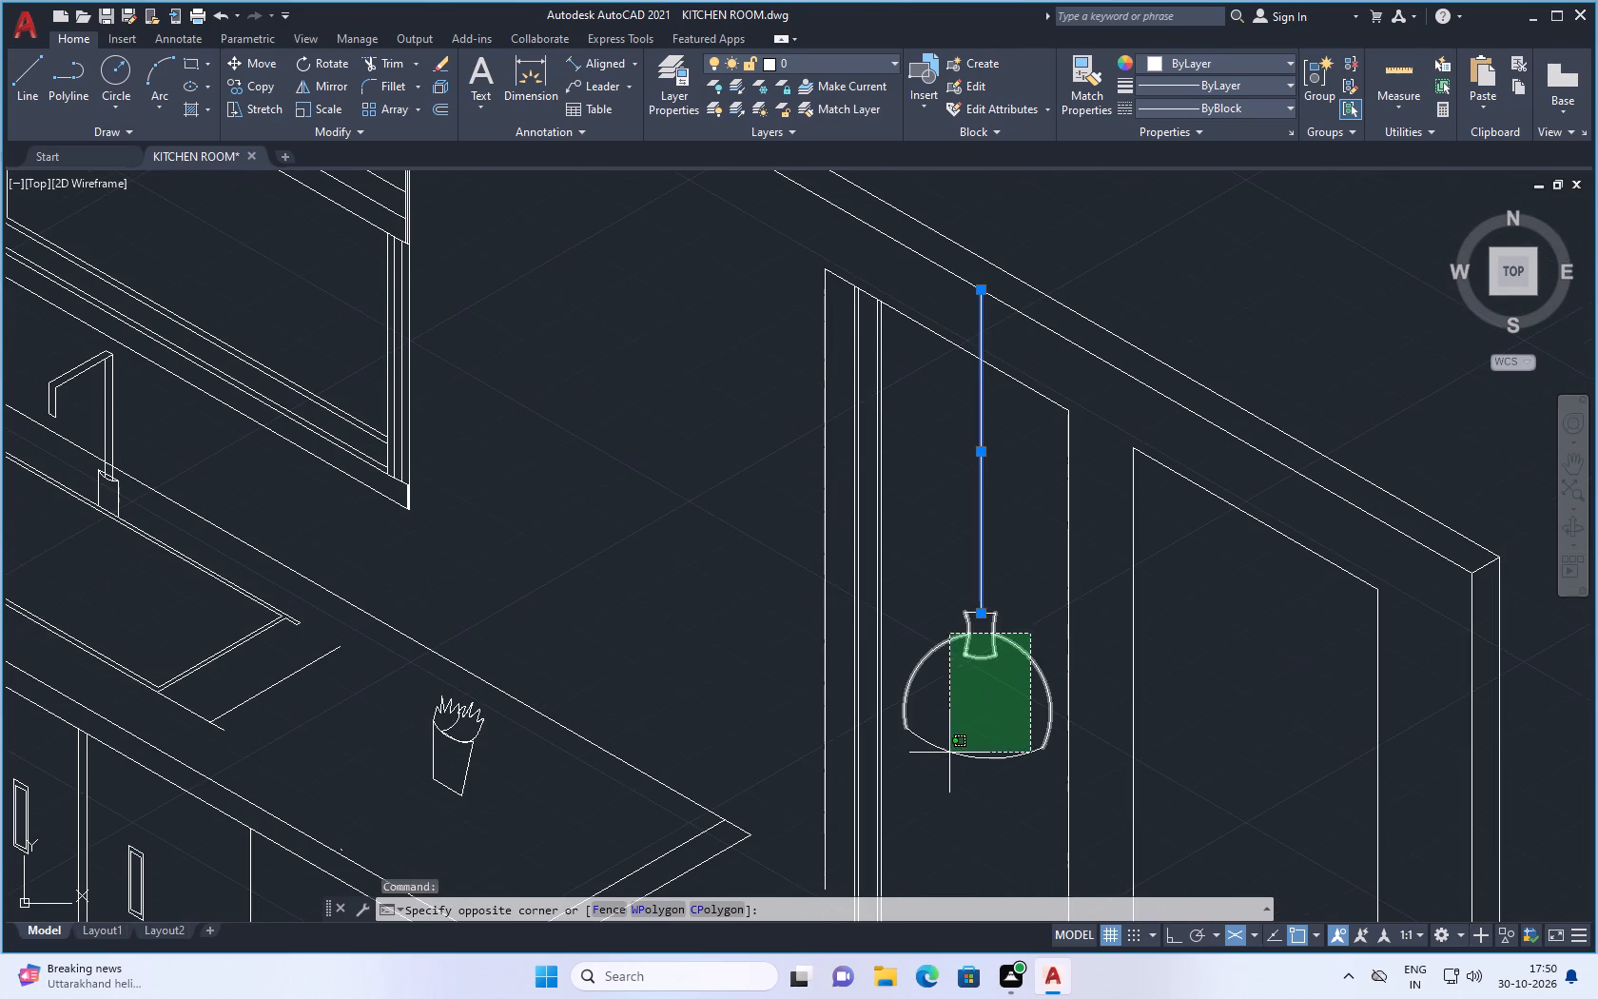
pyautogui.click(915, 782)
pyautogui.rightClick(1181, 589)
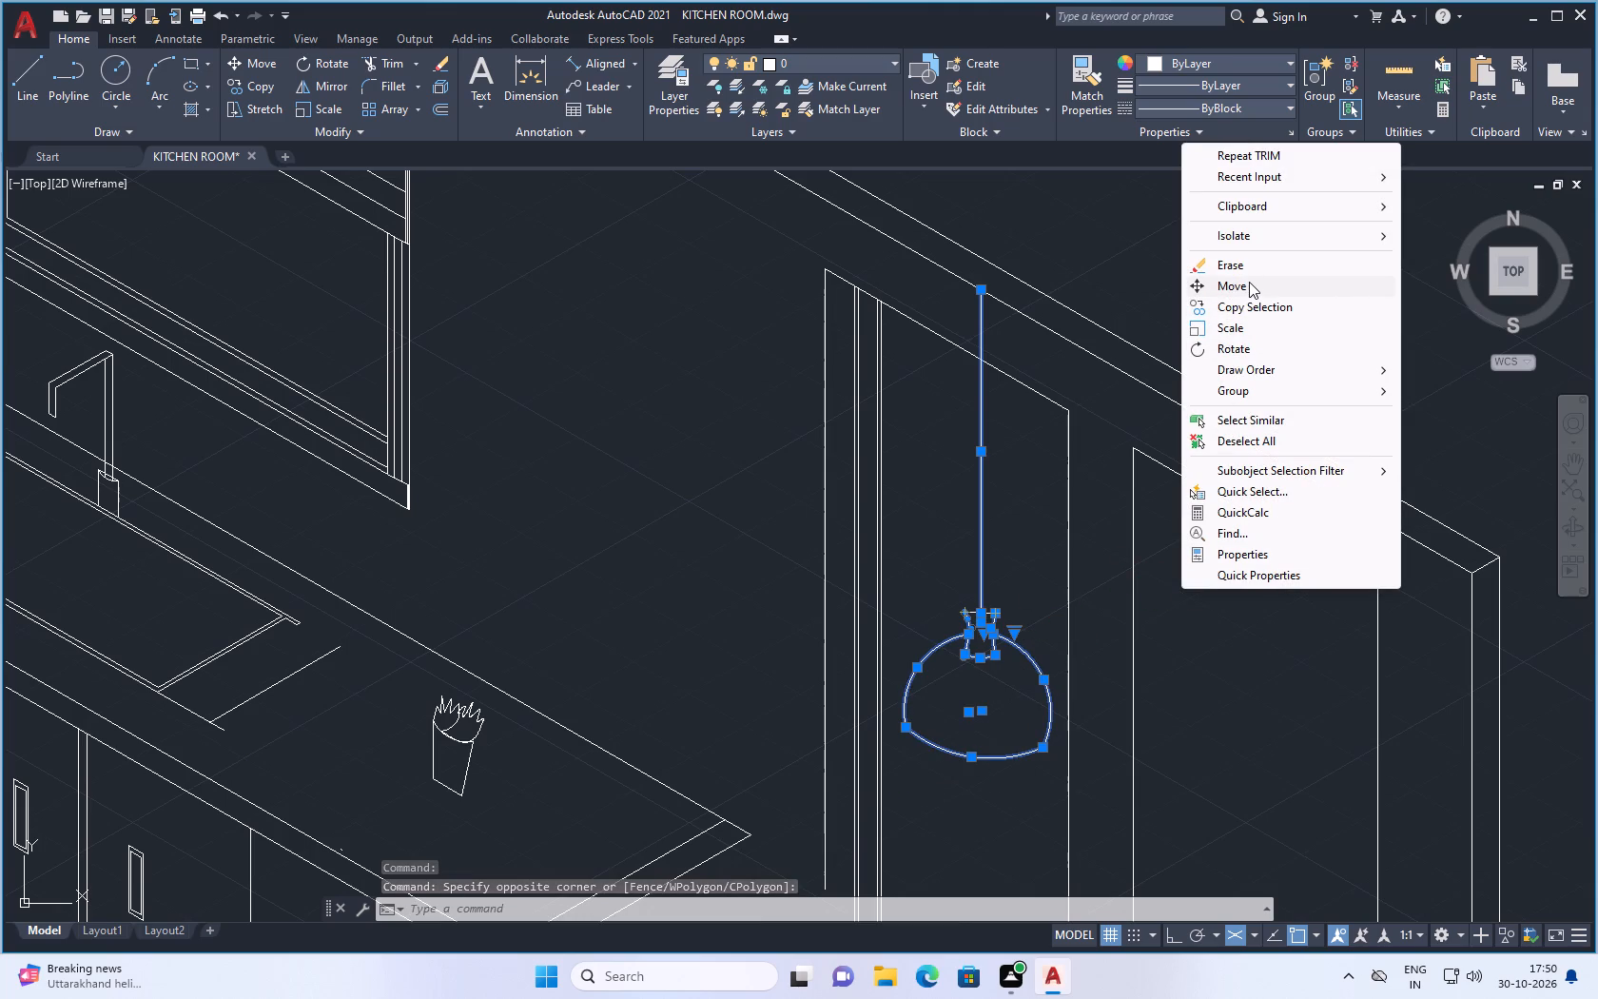
pyautogui.click(1253, 308)
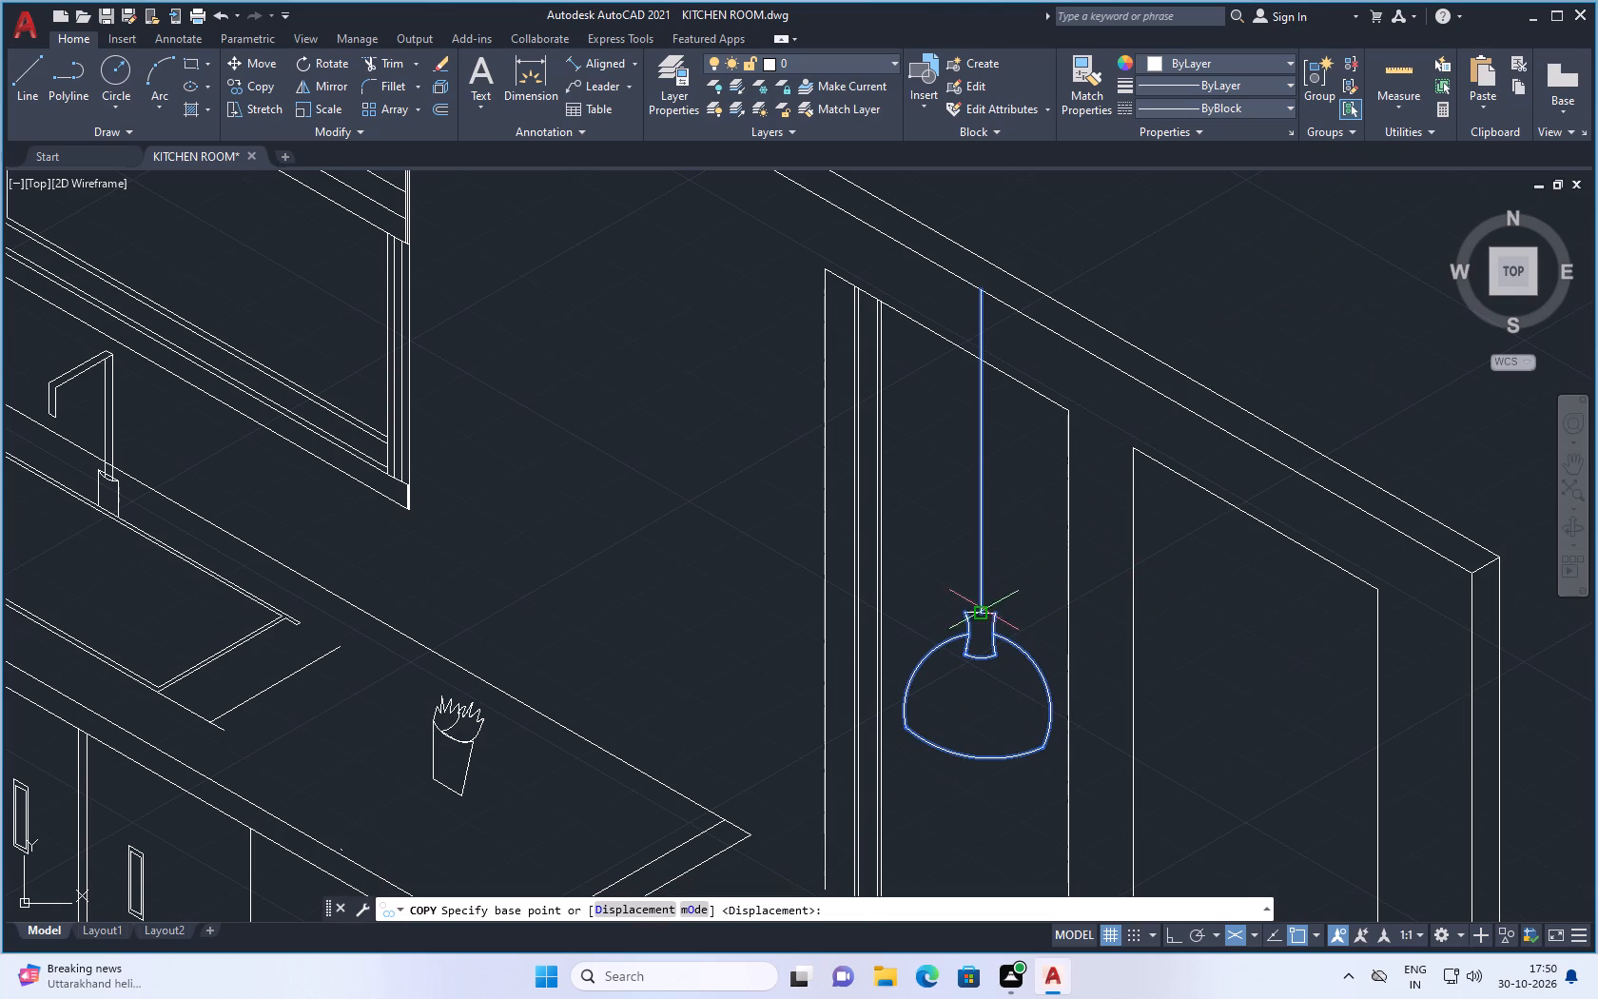
pyautogui.click(980, 612)
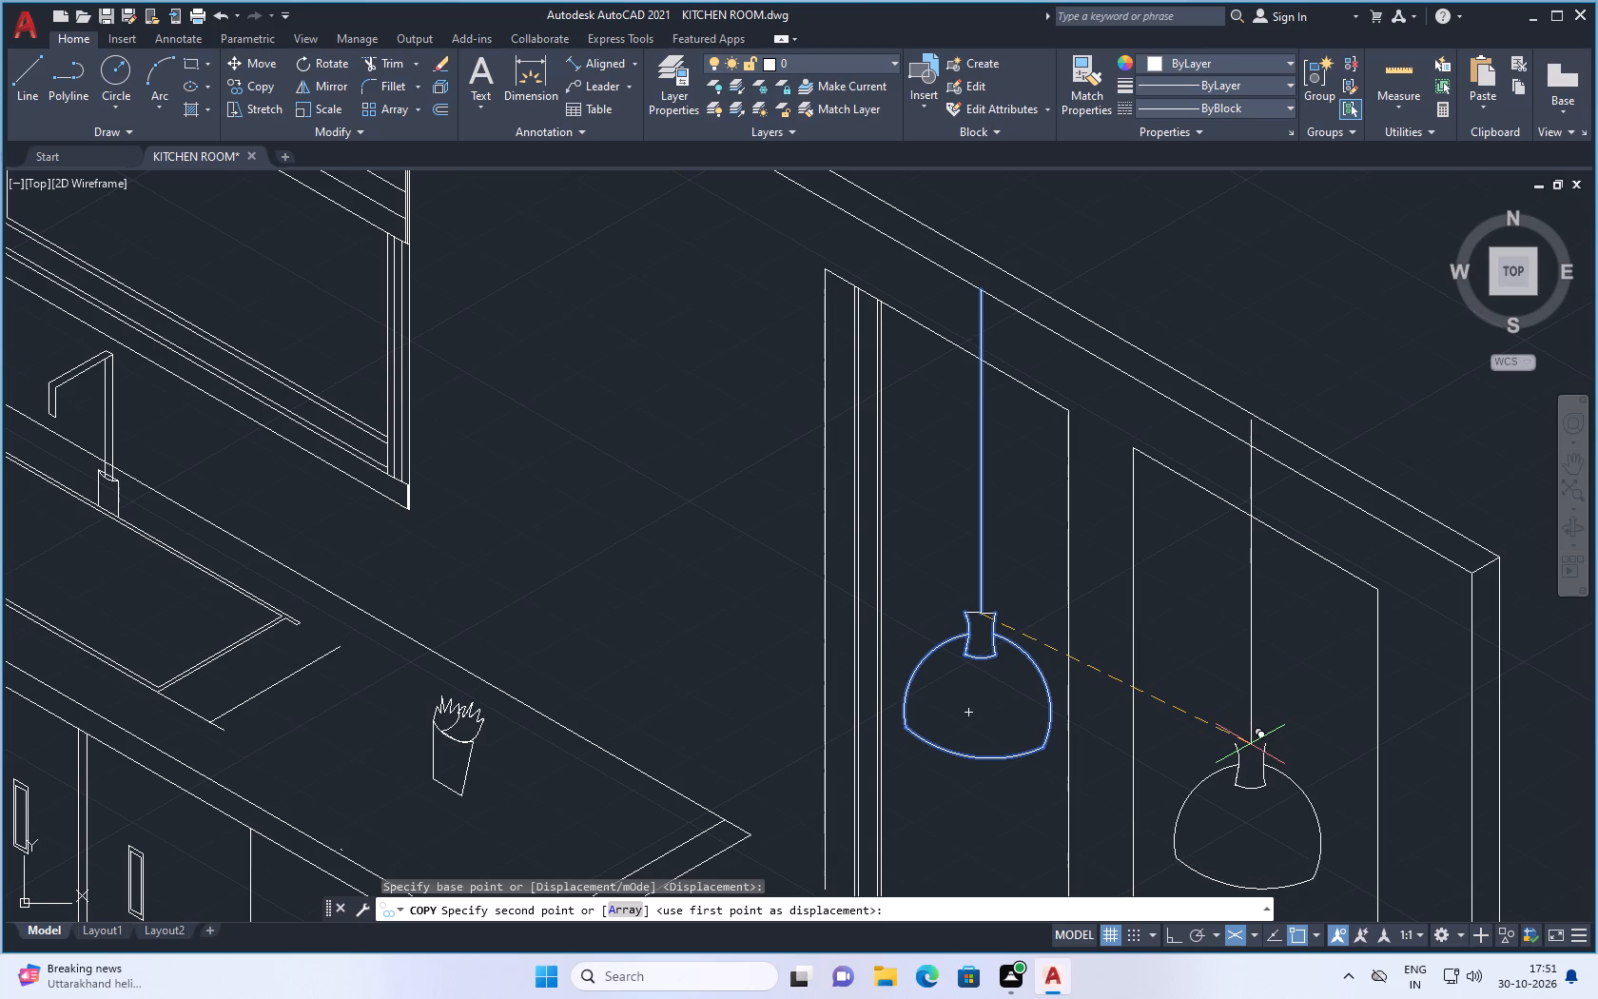
pyautogui.click(1250, 744)
pyautogui.press('Escape')
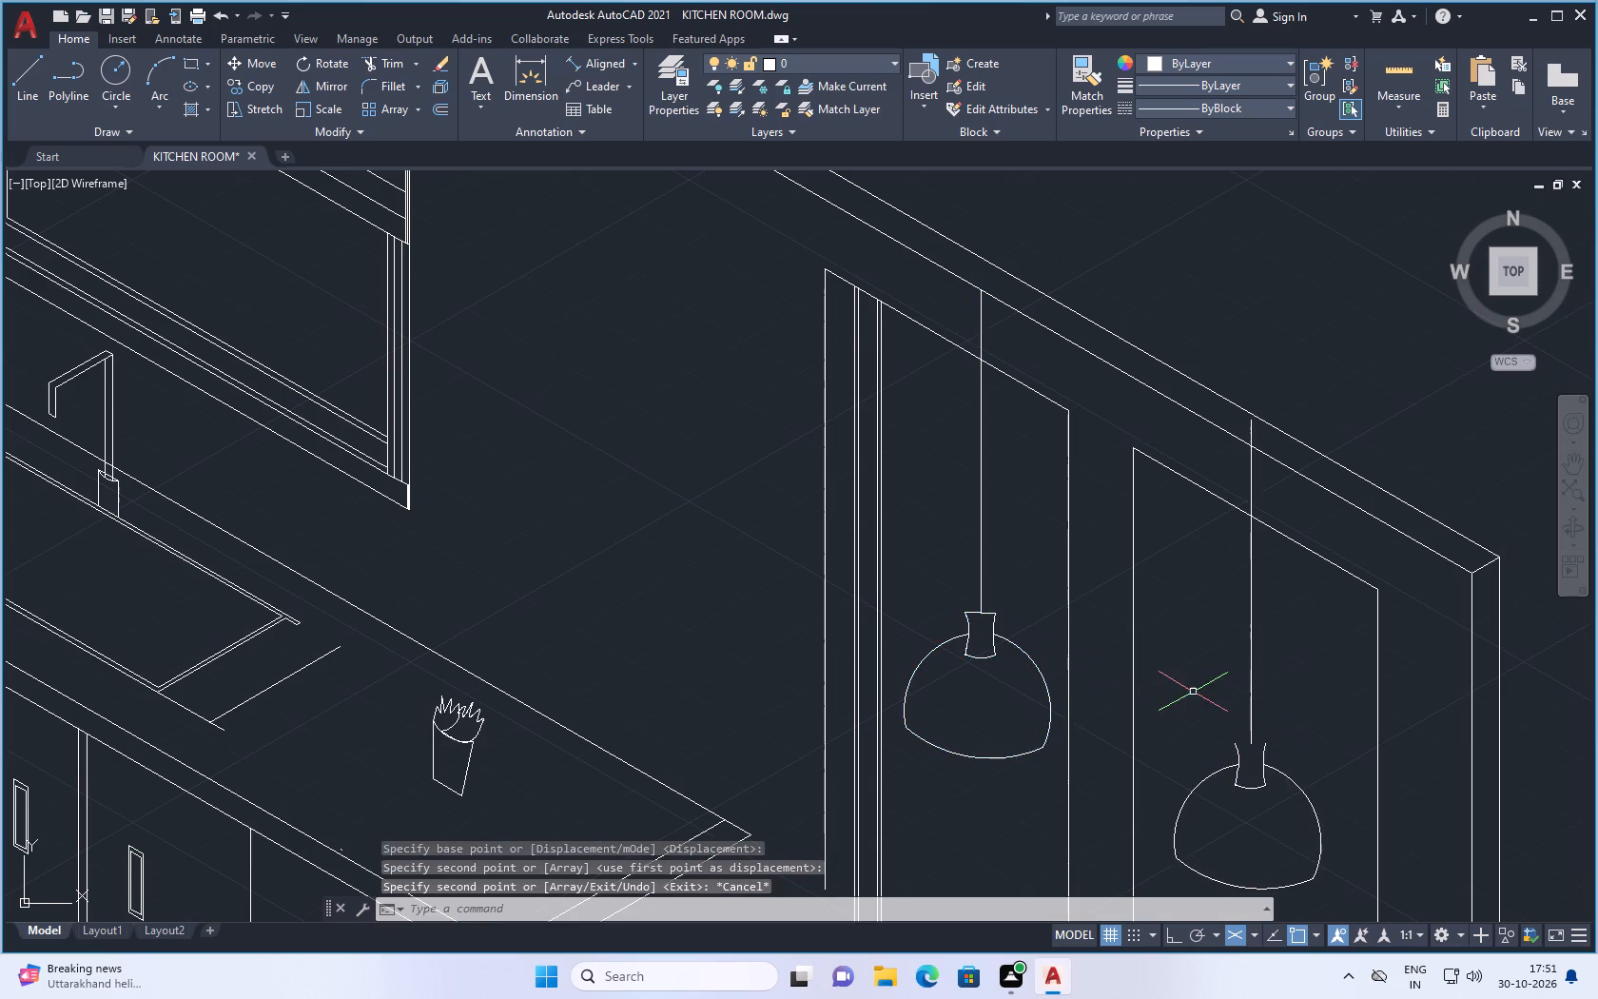
# Draw a line across the open top of the copied lamp's neck, joining its two side curves.
pyautogui.scroll(-2, 1193, 692)
pyautogui.scroll(1, 1233, 759)
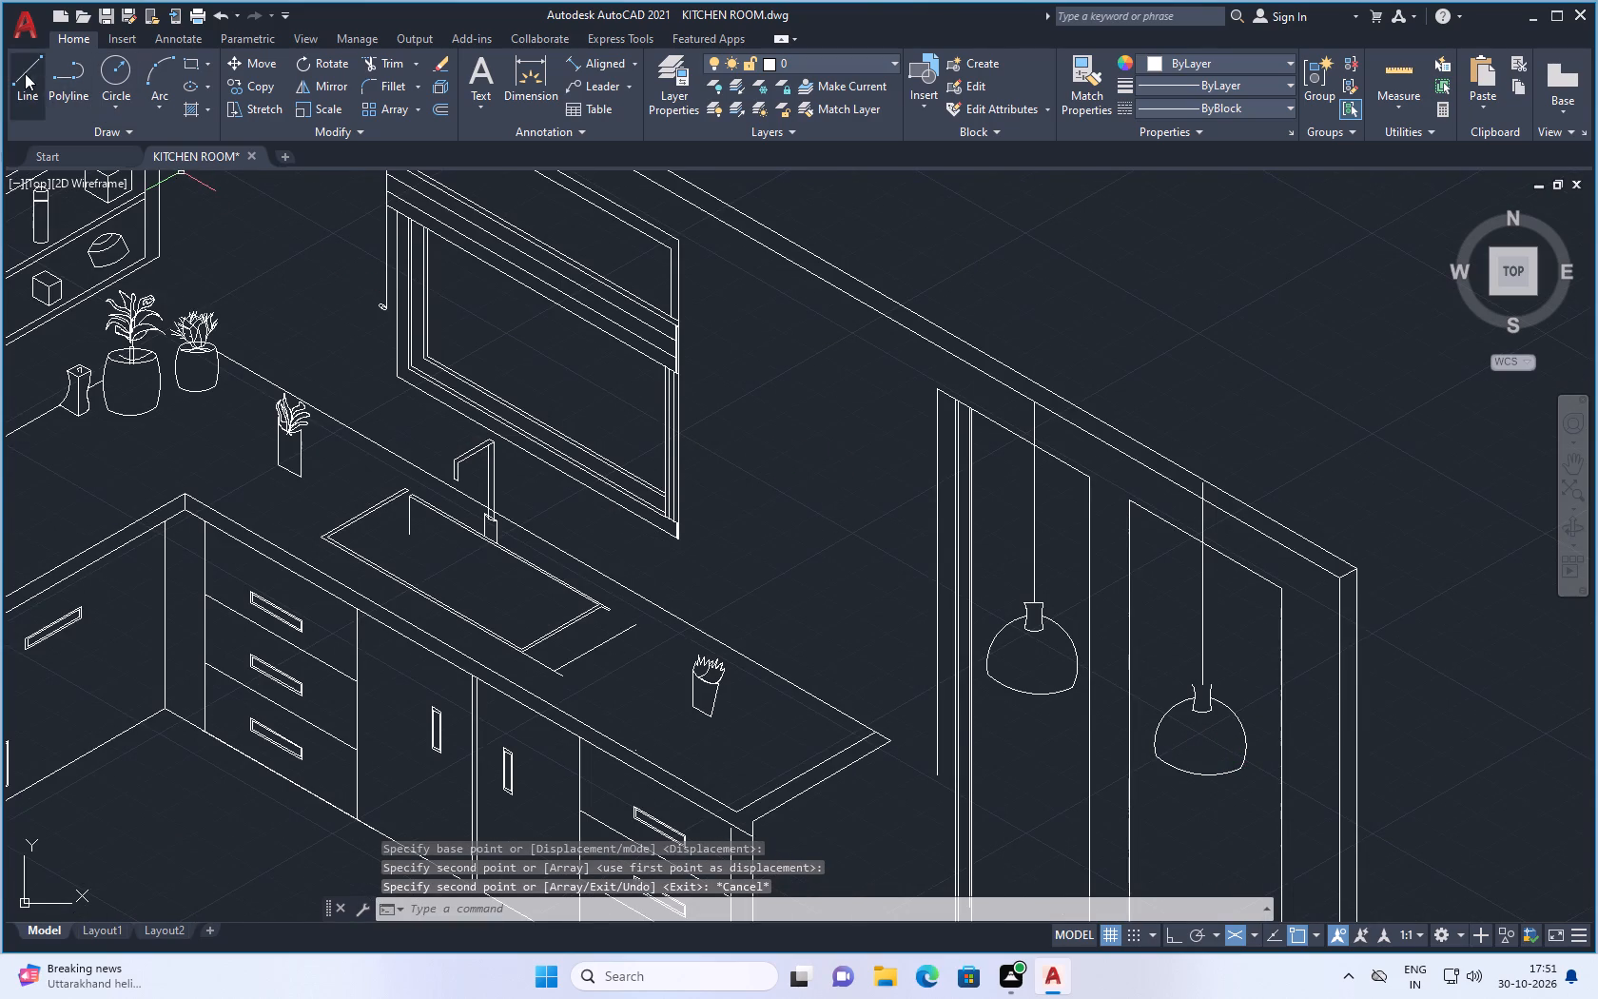
pyautogui.click(18, 70)
pyautogui.scroll(2, 1204, 728)
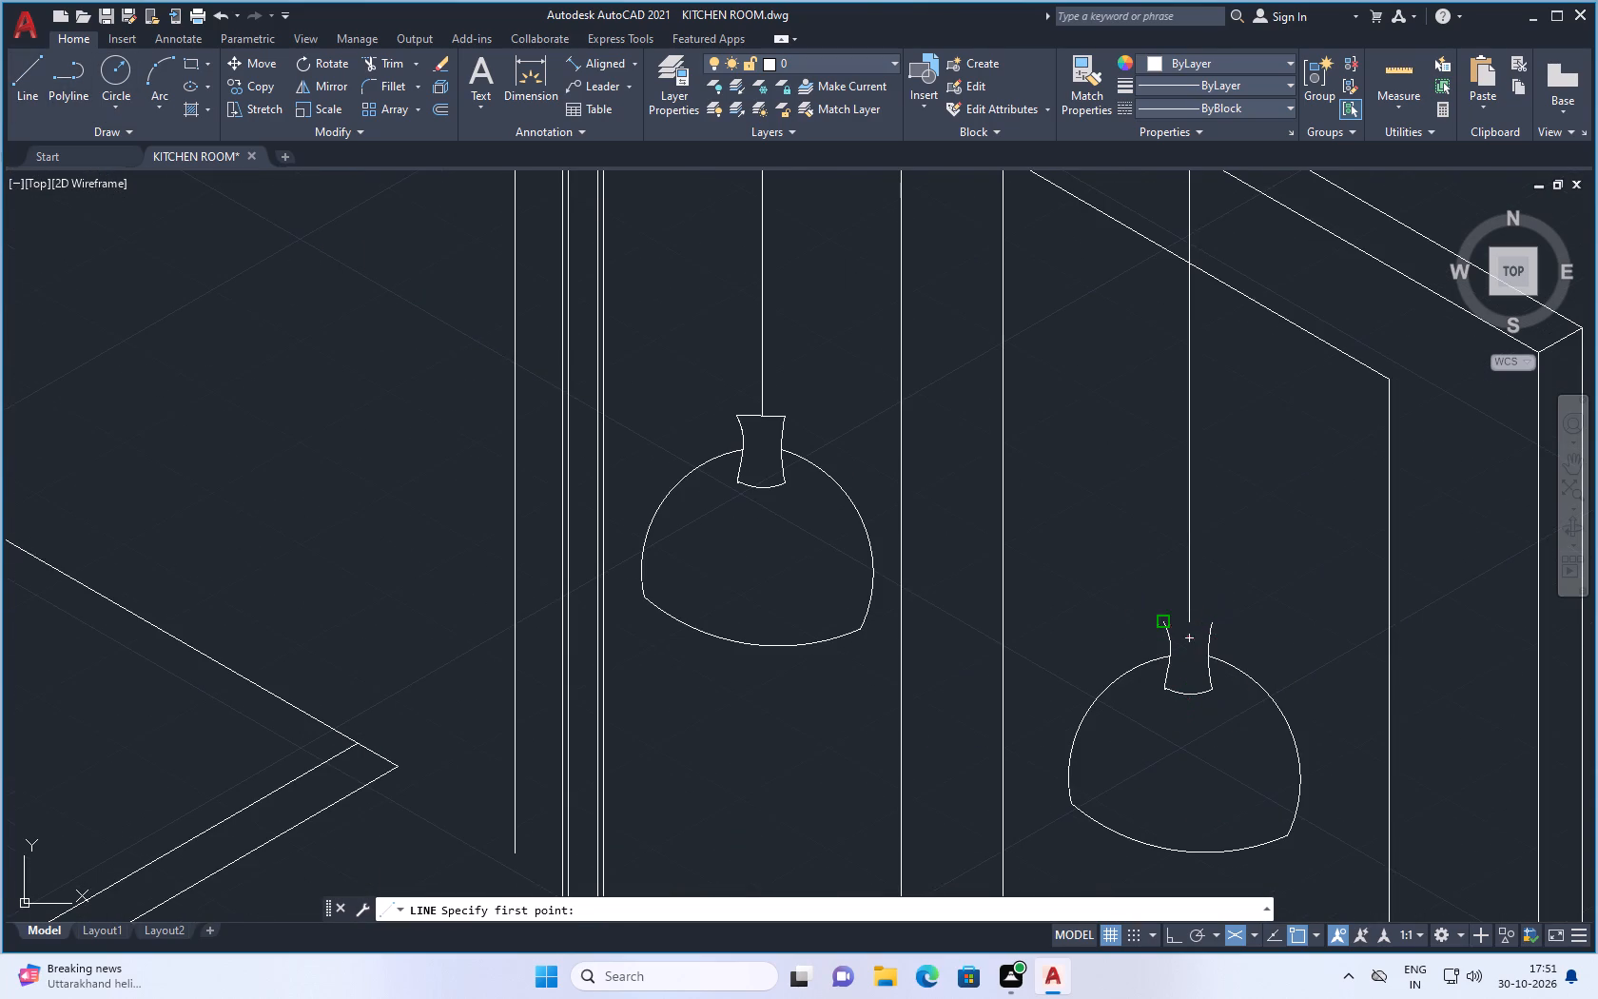
pyautogui.click(1158, 625)
pyautogui.click(1217, 627)
pyautogui.press('Escape')
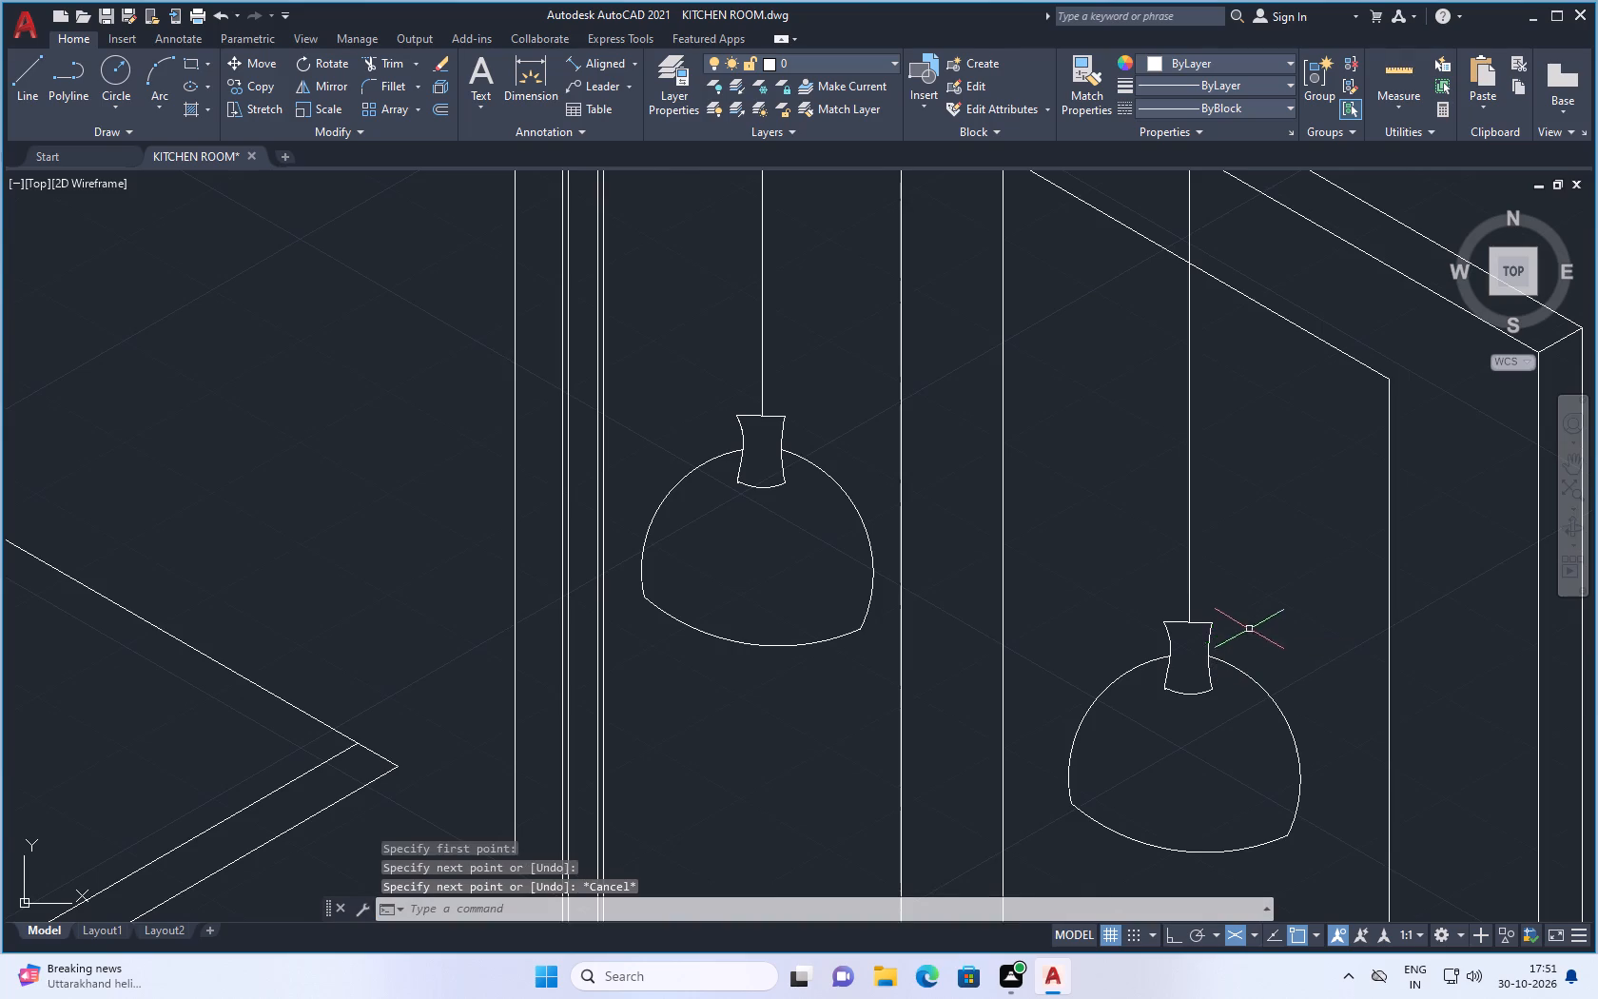
# Trim the part of the copied lamp's cord that extends above the wall's lower top-edge line.
pyautogui.scroll(-3, 1245, 656)
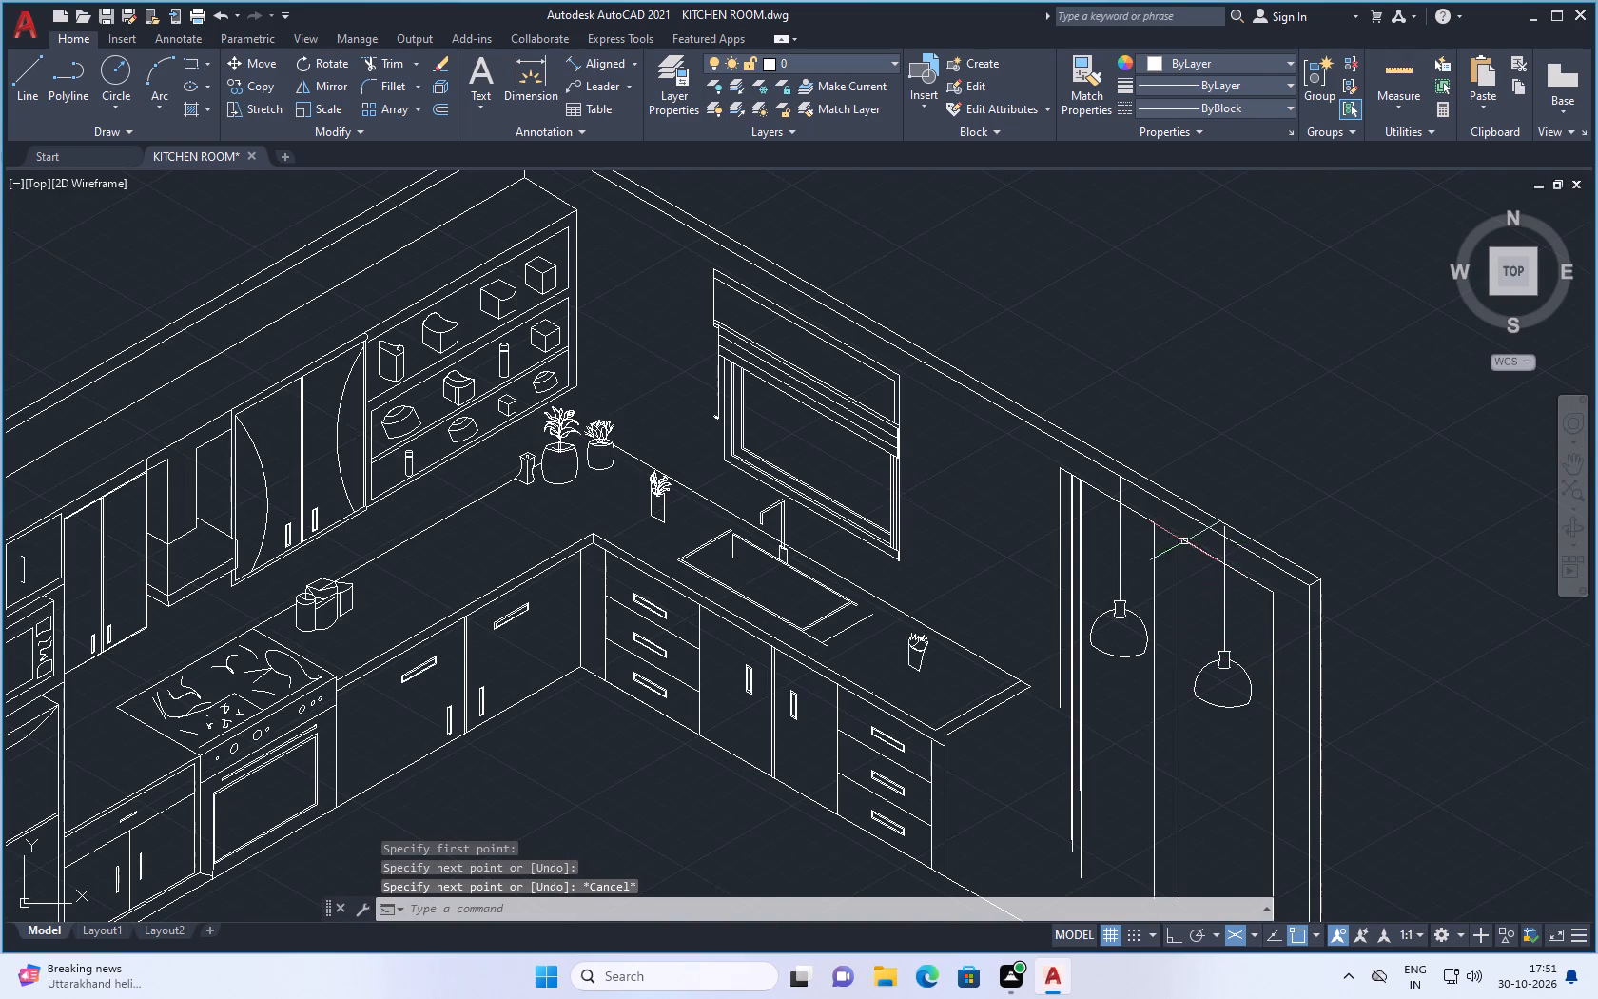
pyautogui.scroll(2, 1218, 555)
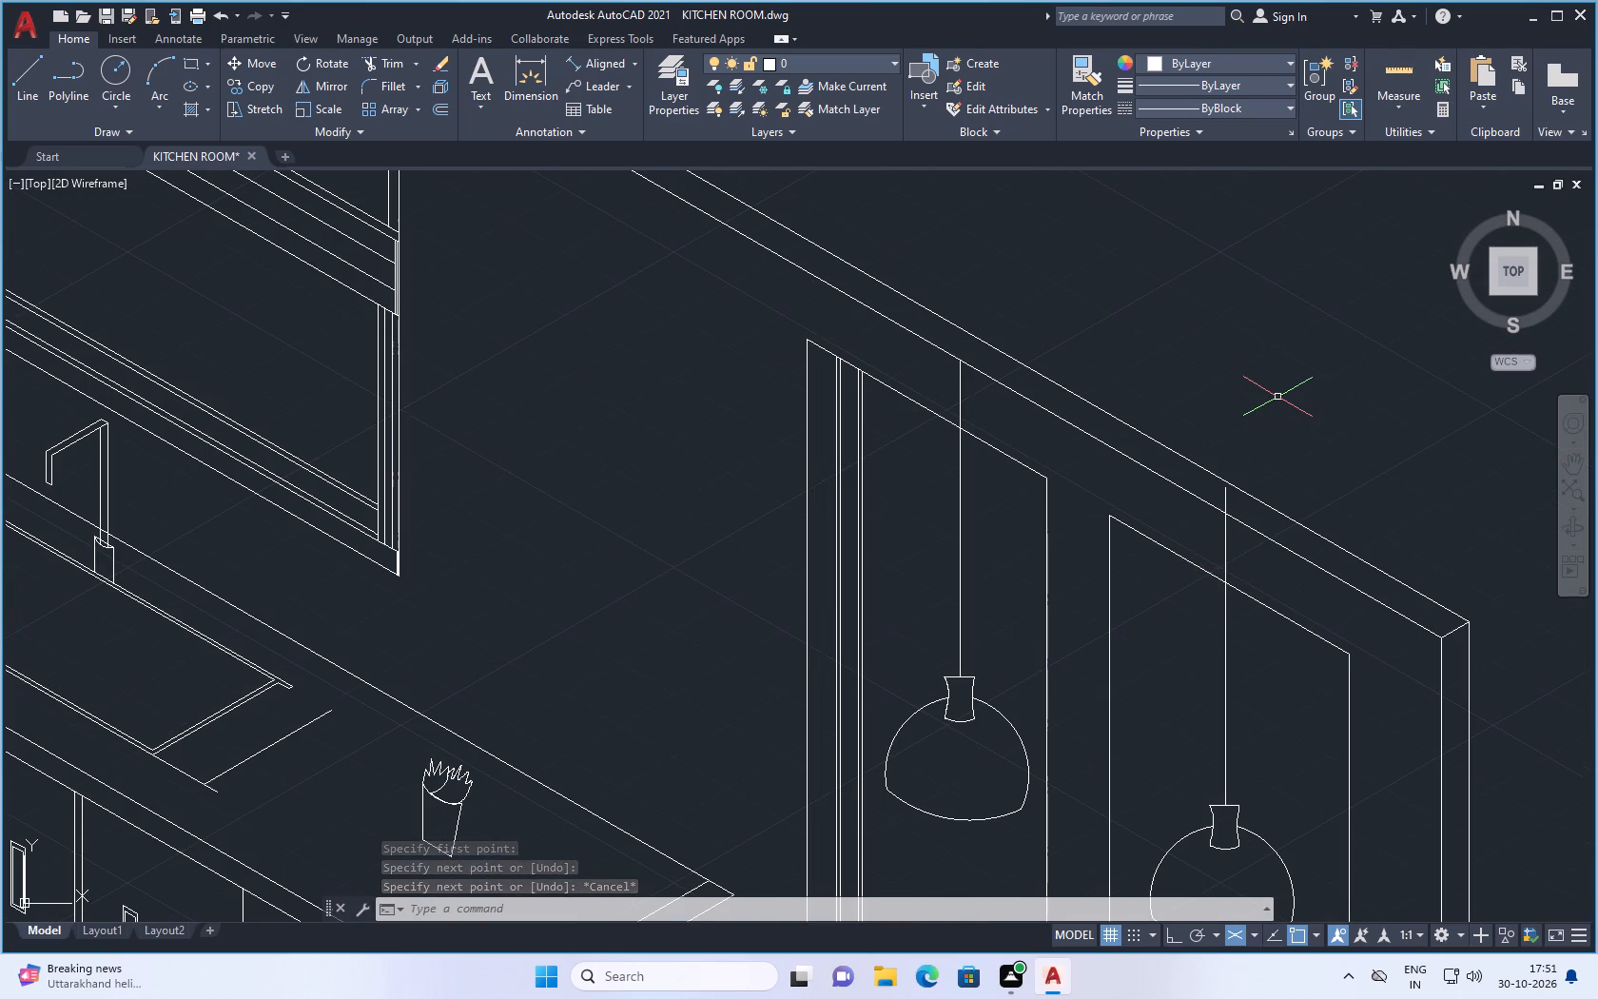
pyautogui.write('tr')
pyautogui.press('Return')
pyautogui.scroll(1, 1202, 495)
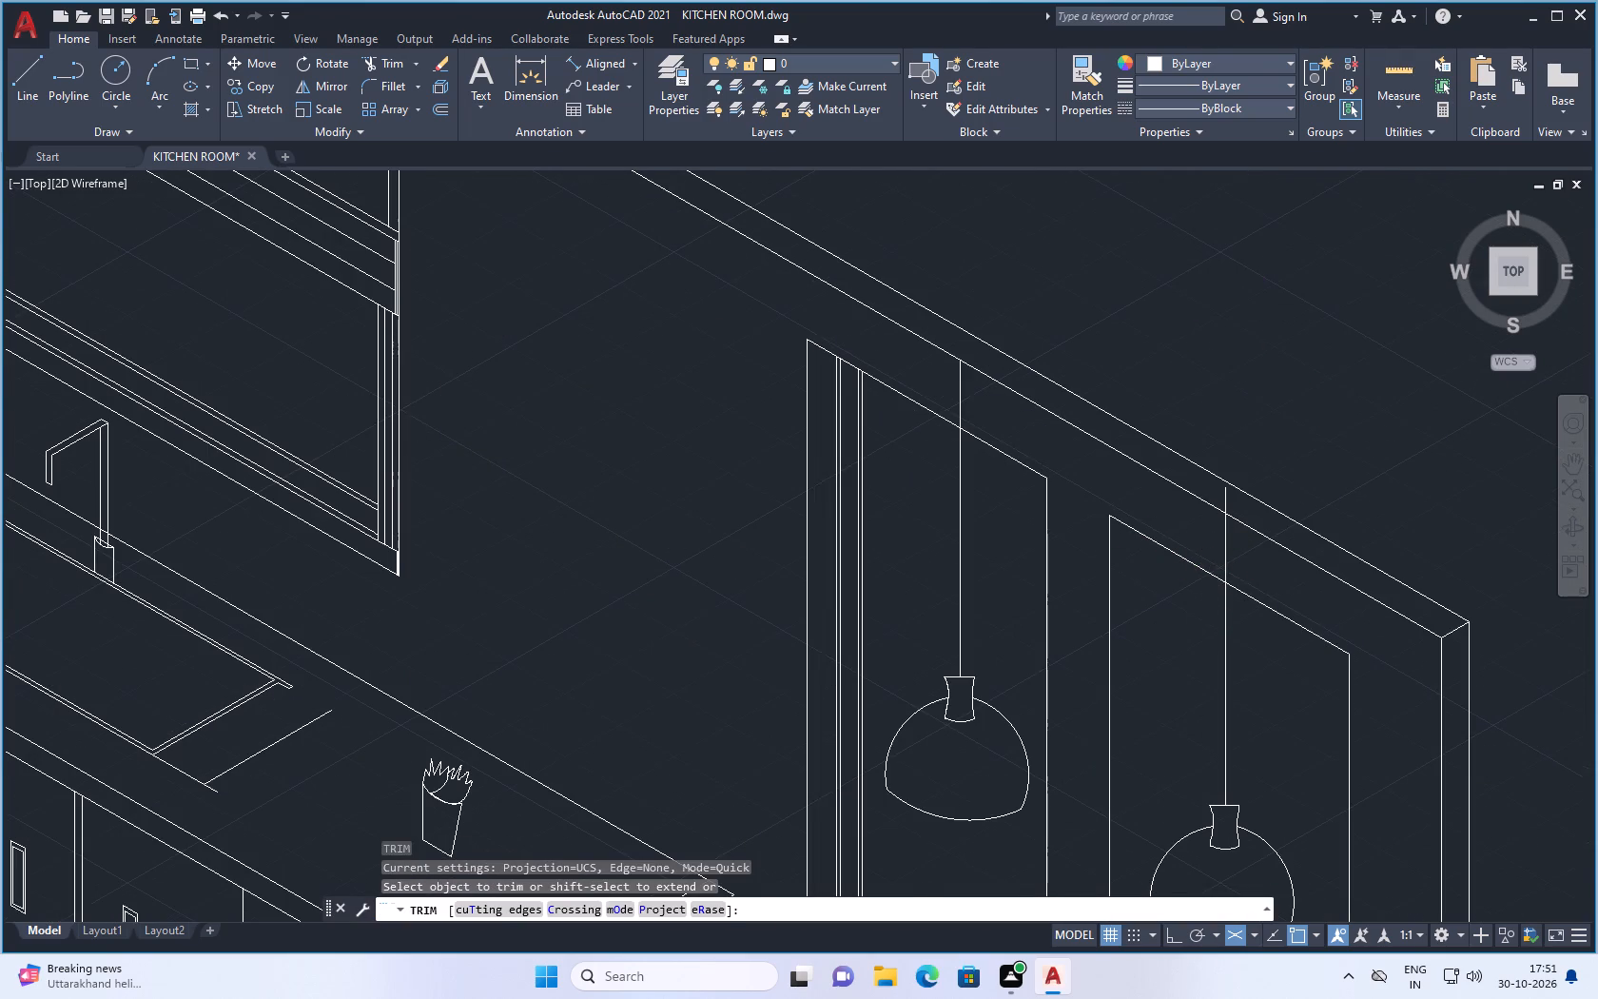
pyautogui.click(1233, 491)
pyautogui.press('Escape')
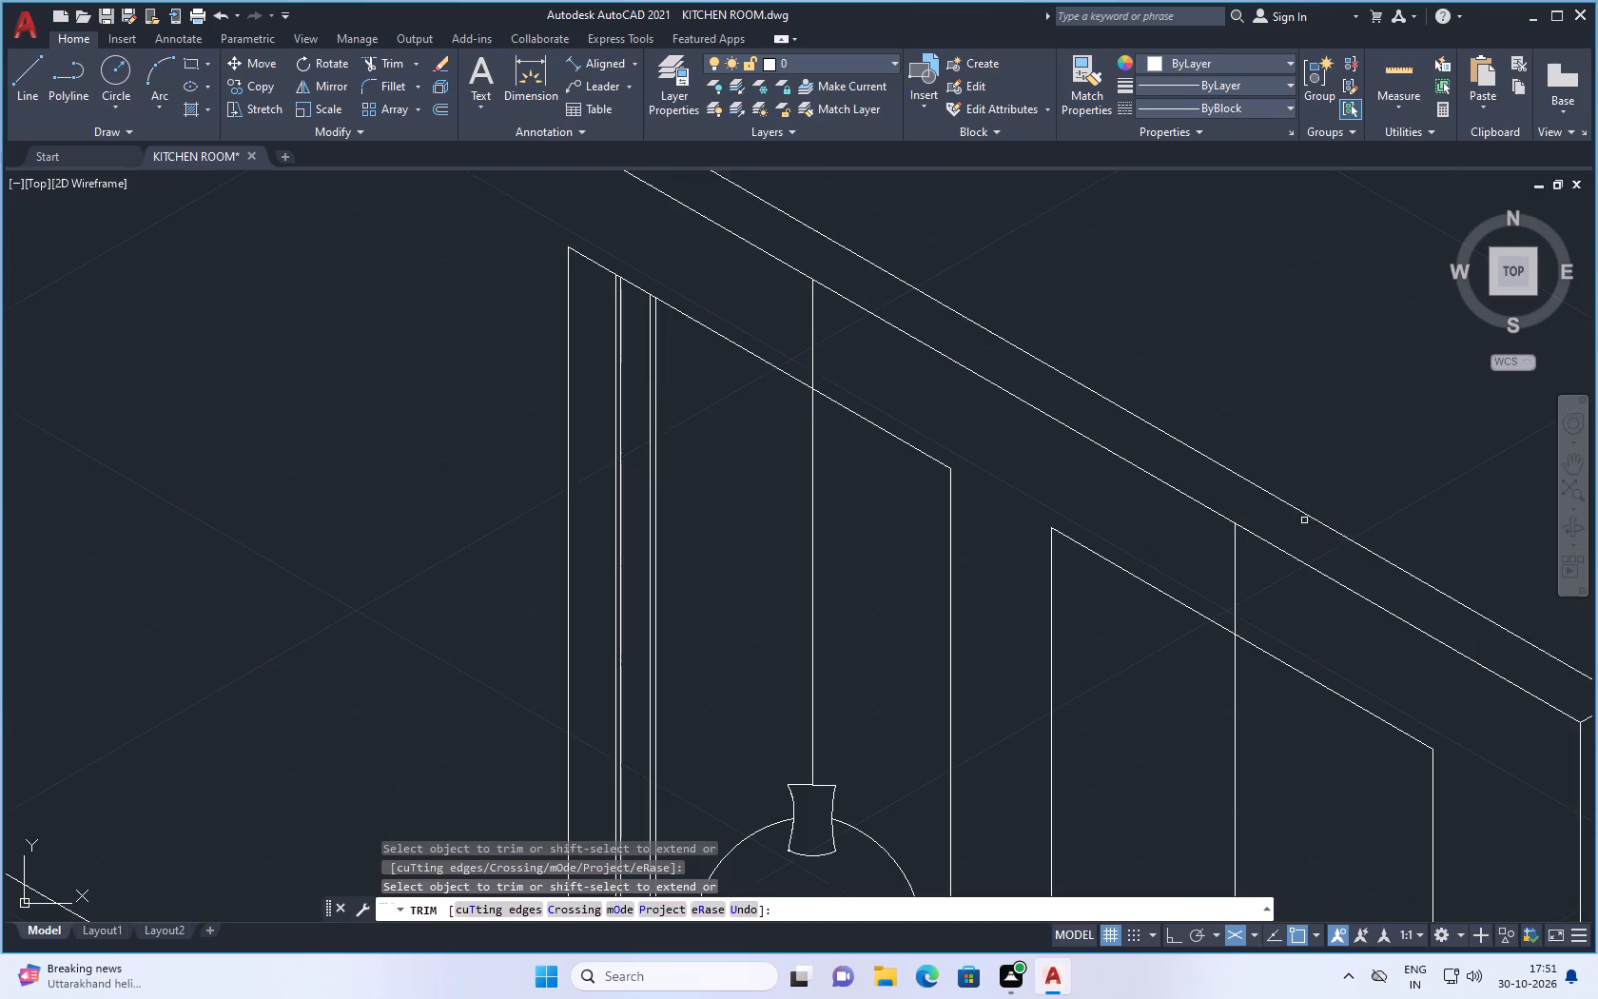
# Switch the isometric drafting plane to Isoplane Right and turn on Ortho mode for drawing vertical lines.
pyautogui.scroll(-3, 1301, 528)
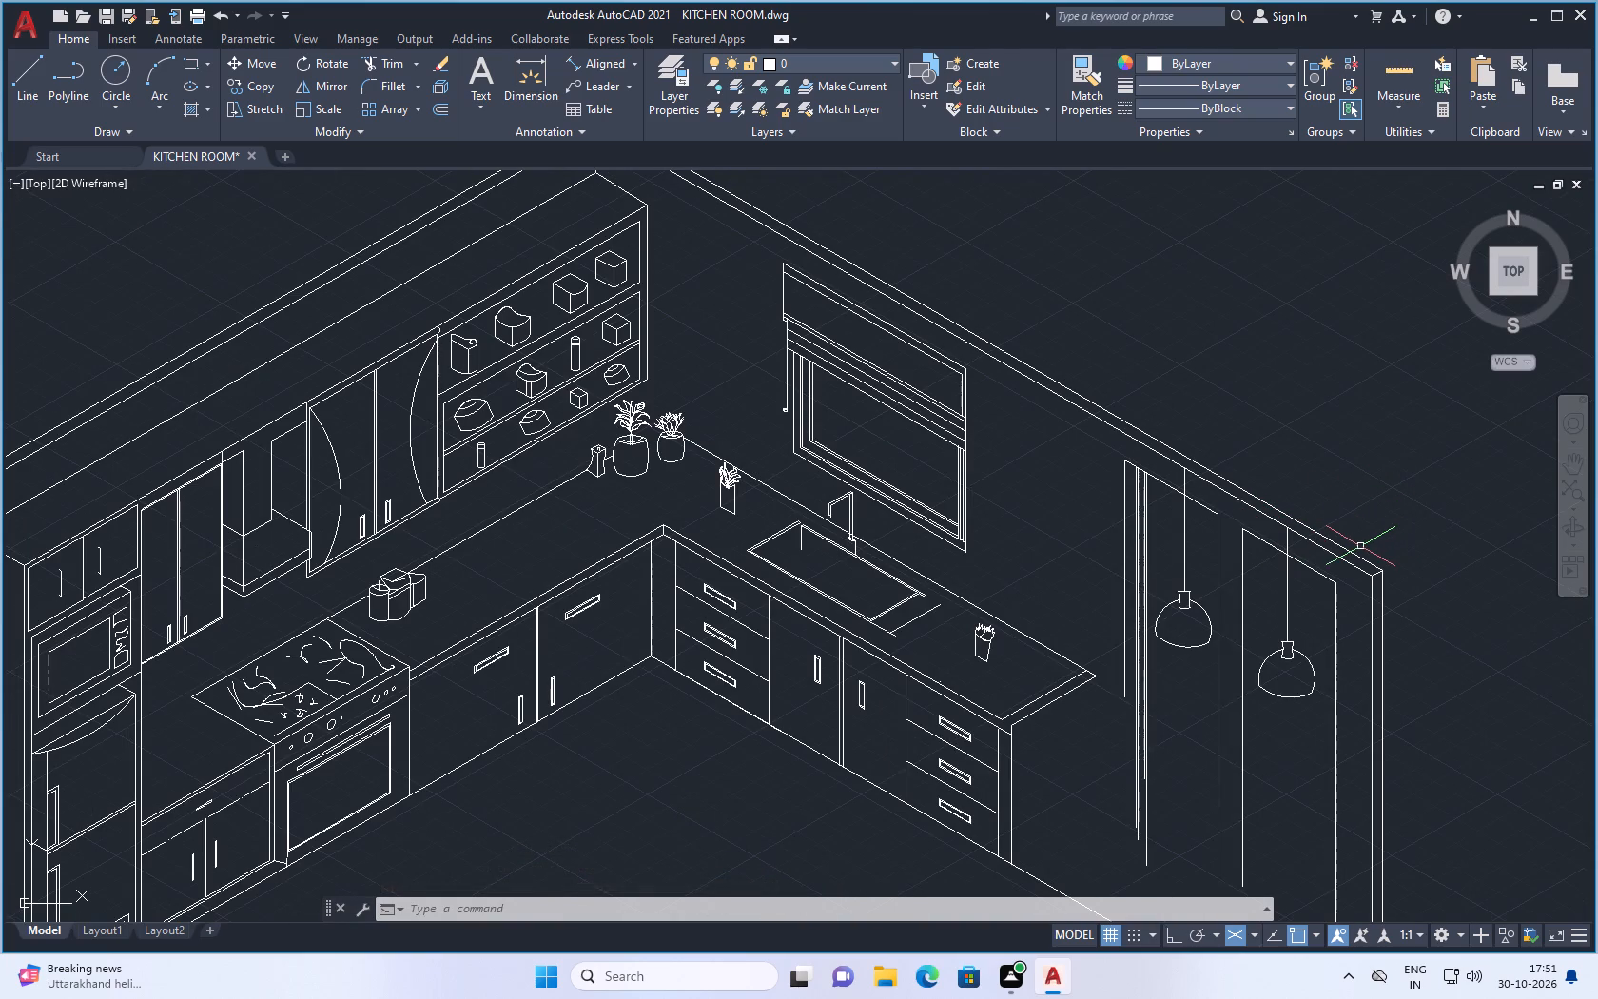
pyautogui.scroll(1, 1325, 628)
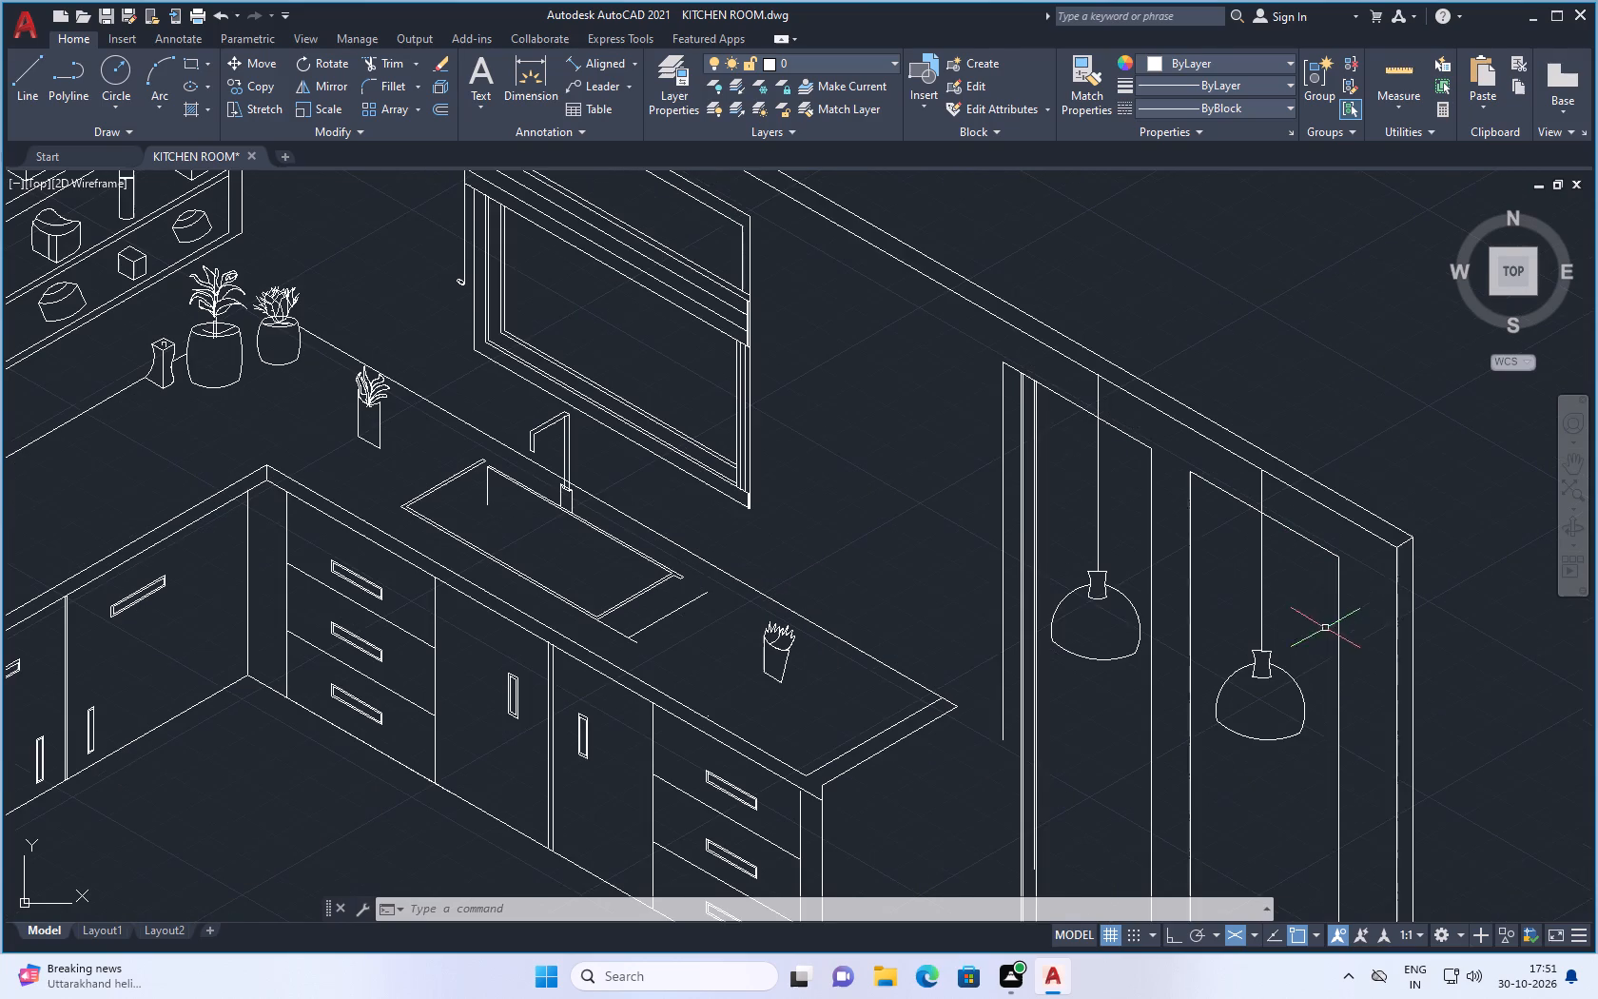
pyautogui.click(30, 72)
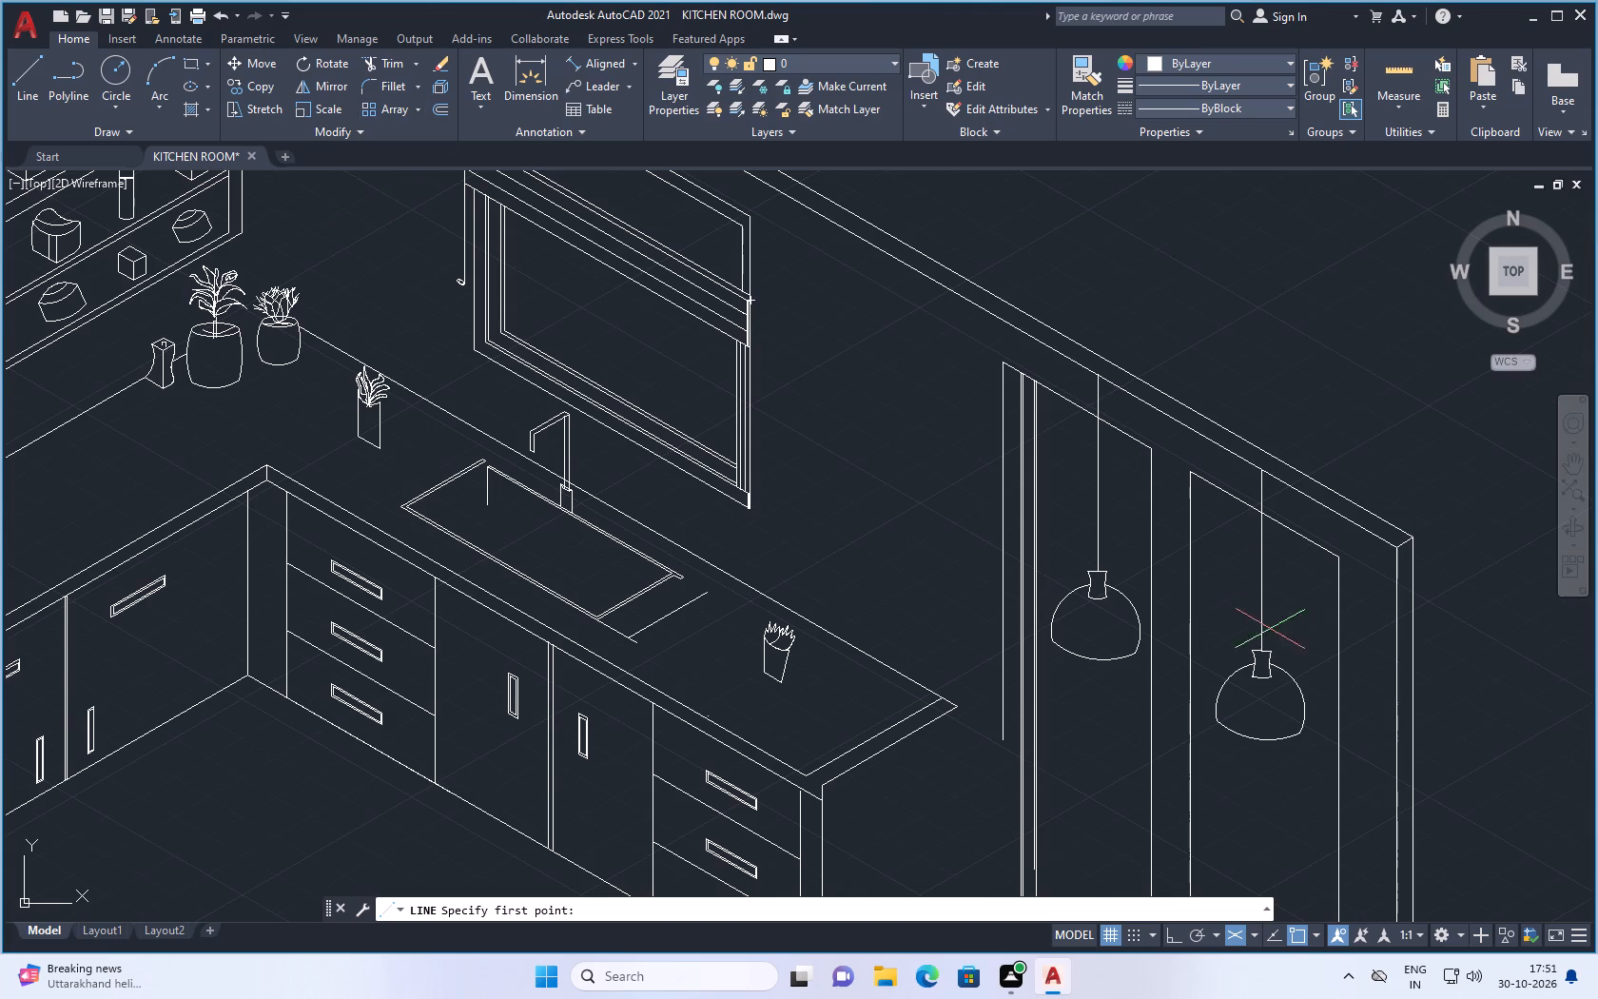
pyautogui.scroll(1, 1267, 617)
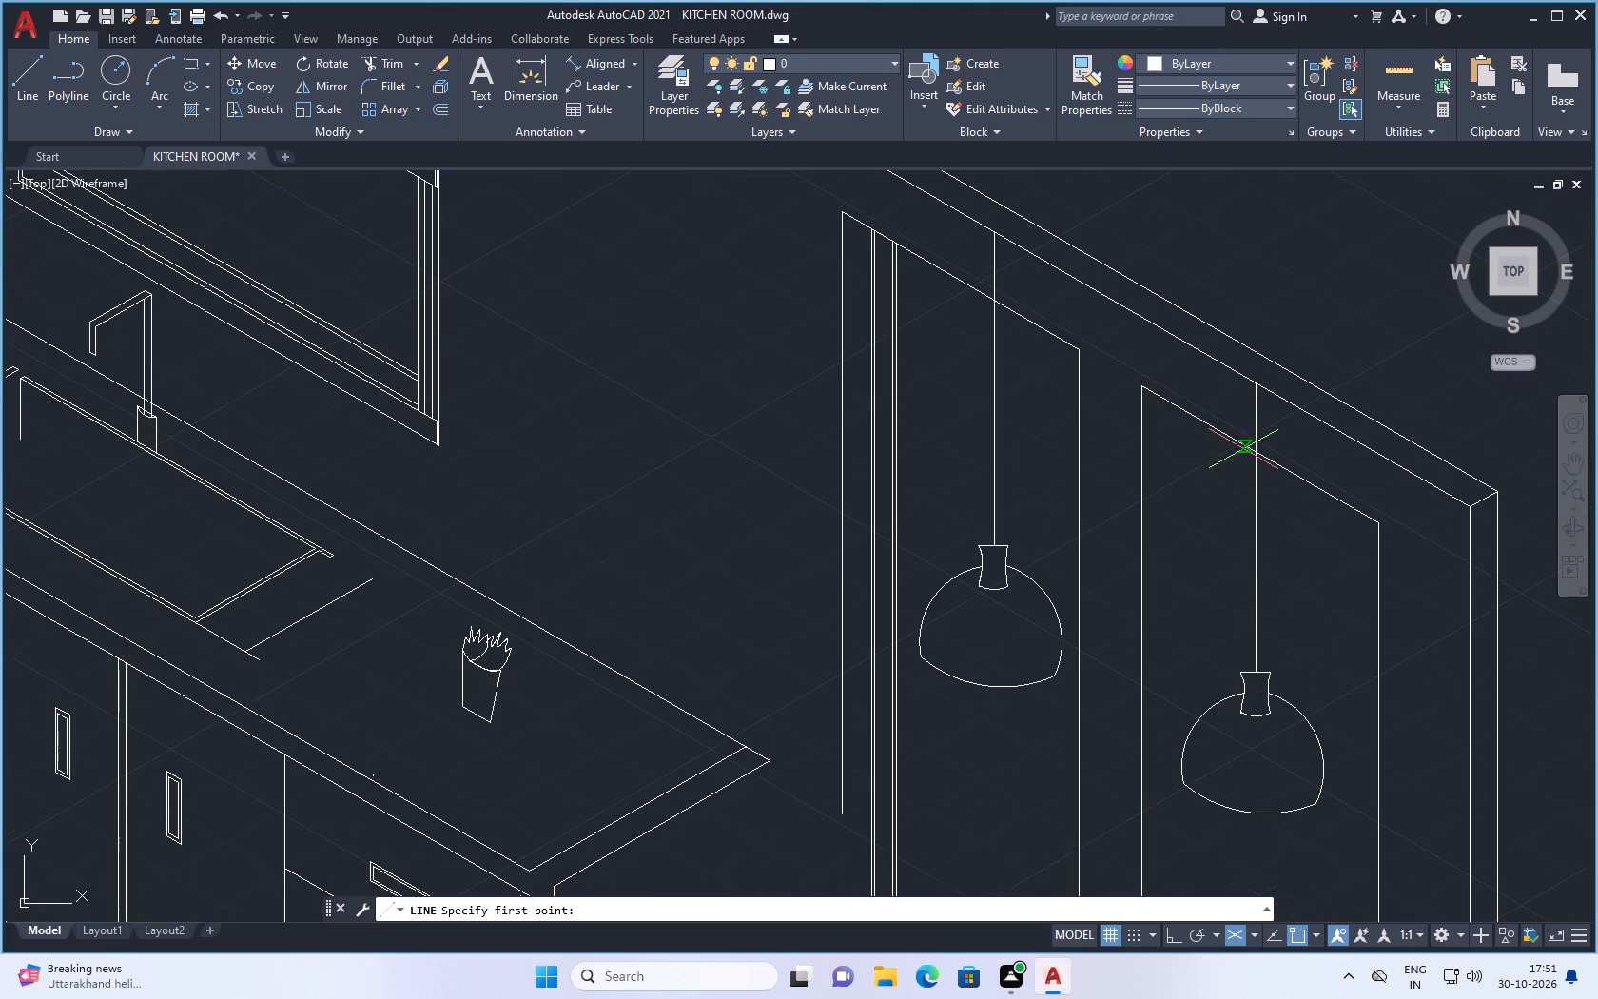
pyautogui.click(1243, 449)
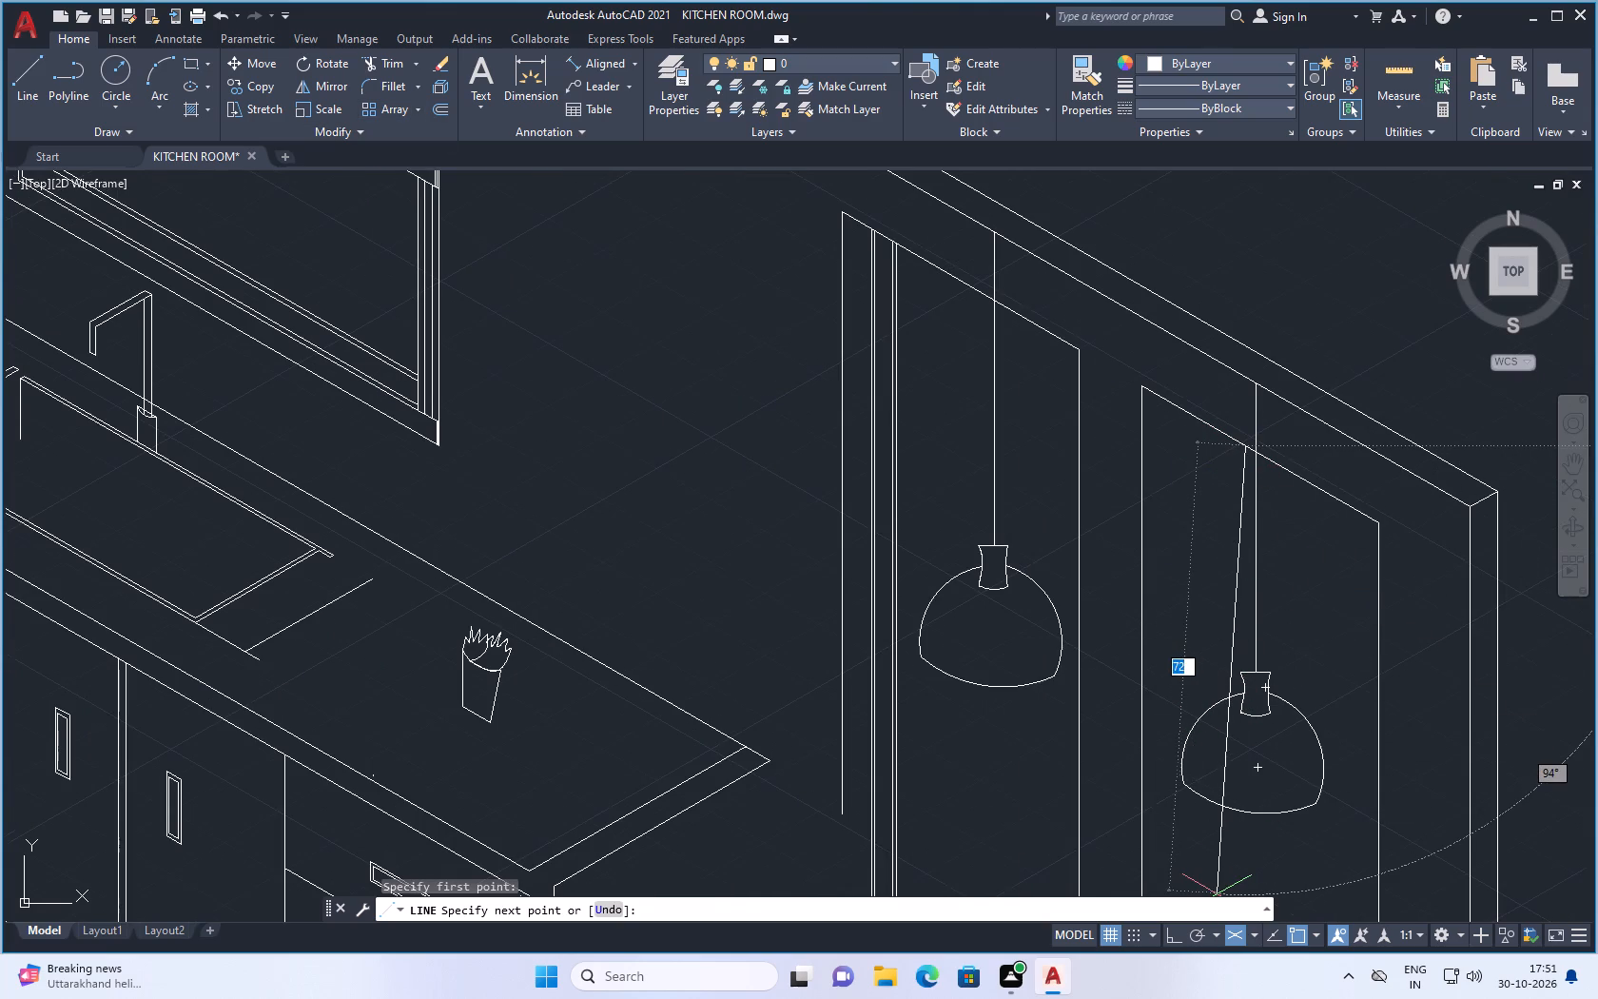
pyautogui.click(1252, 933)
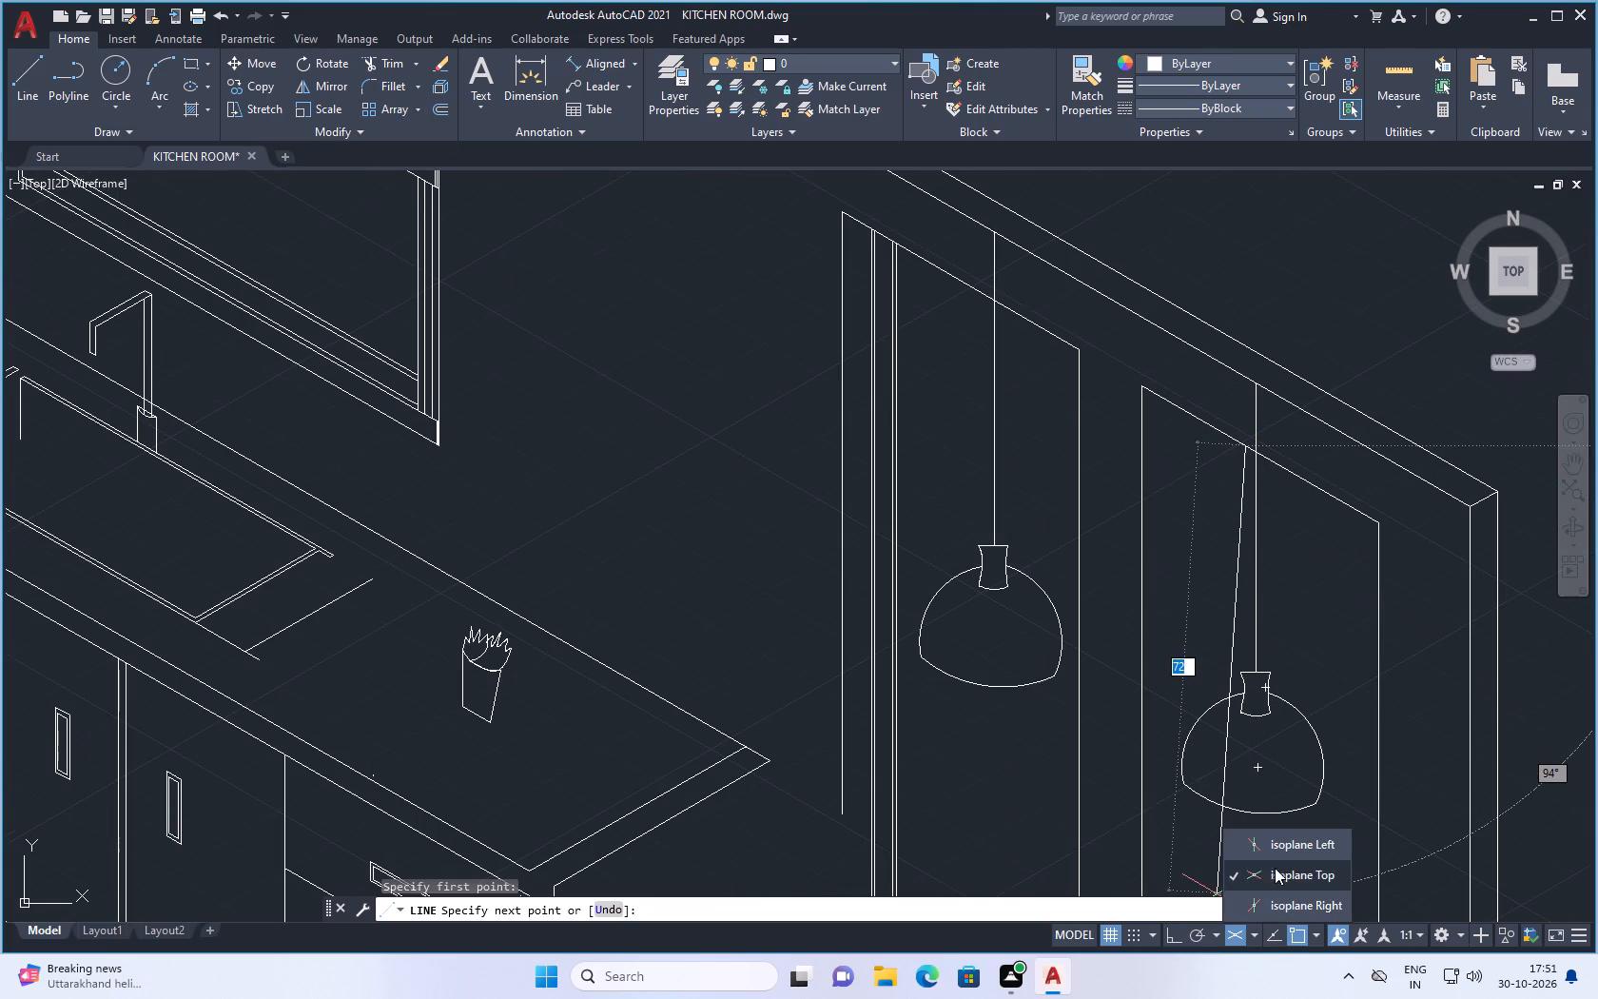
pyautogui.click(1273, 899)
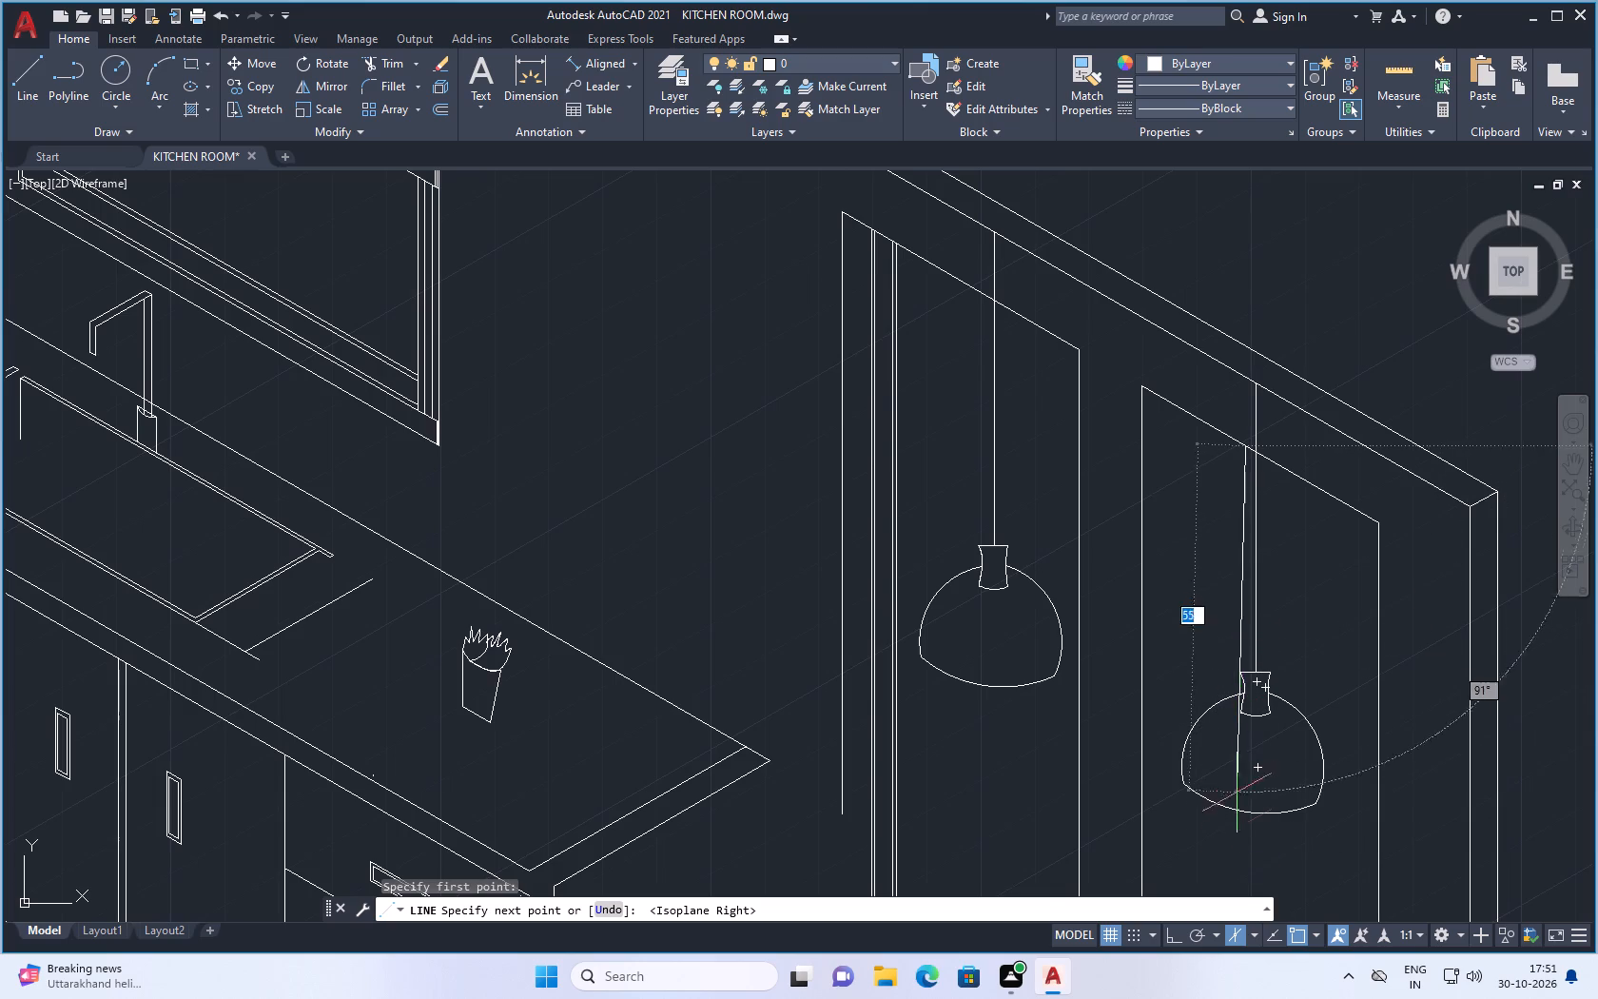
pyautogui.click(1183, 932)
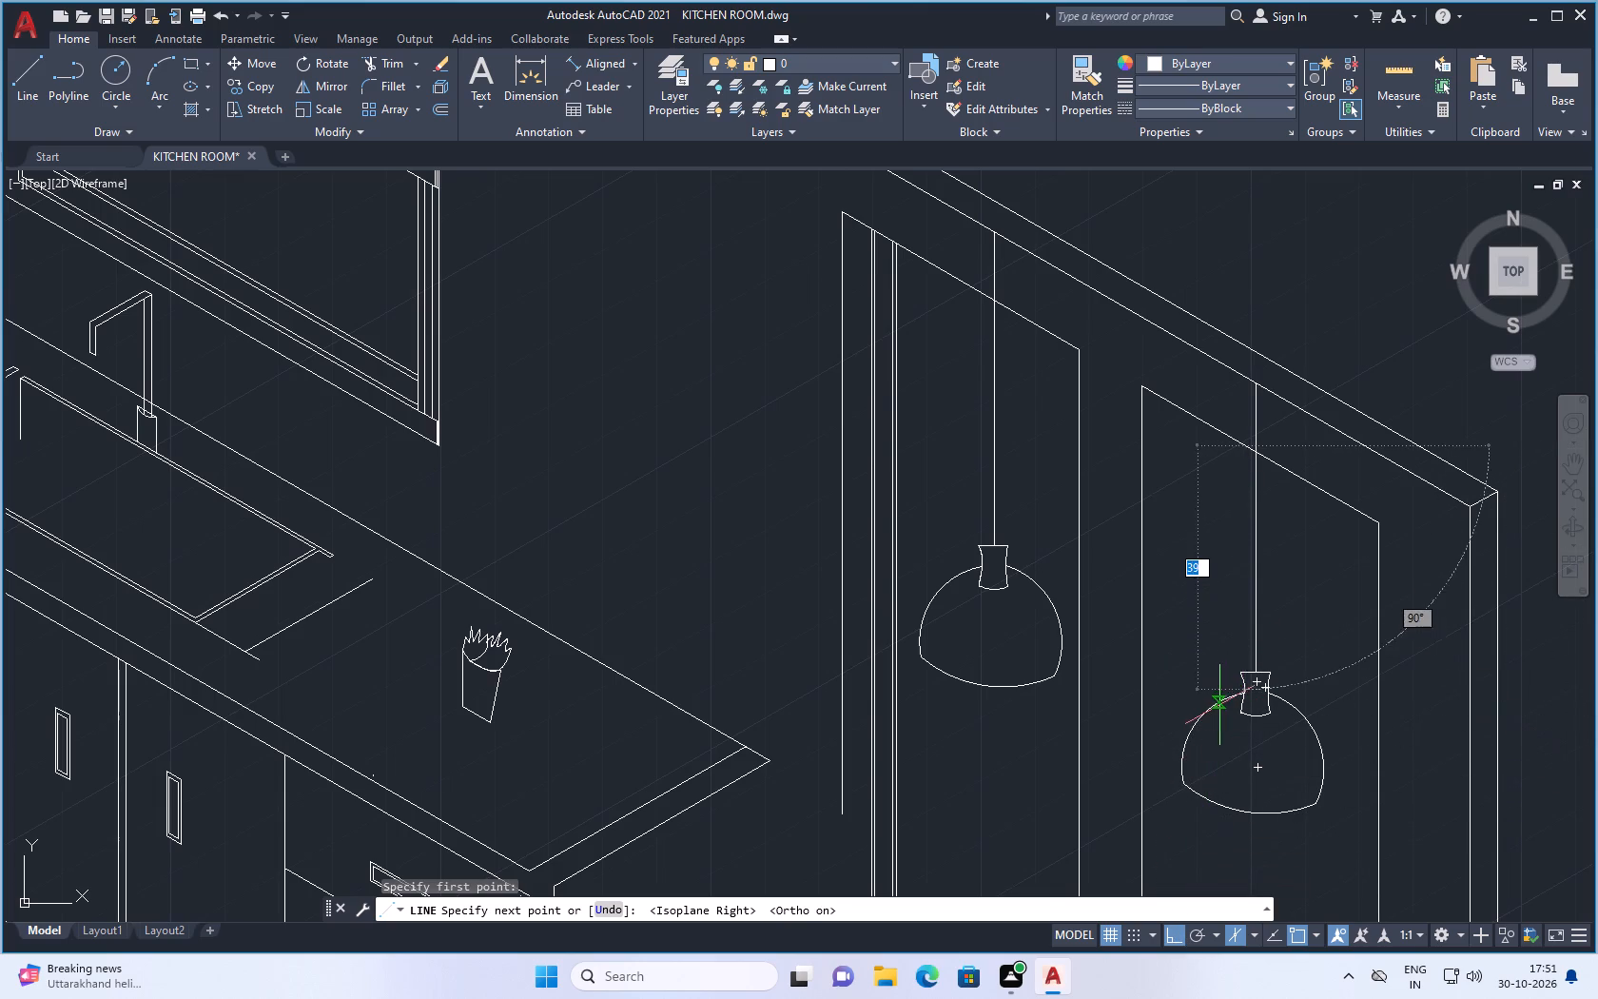
pyautogui.press('Escape')
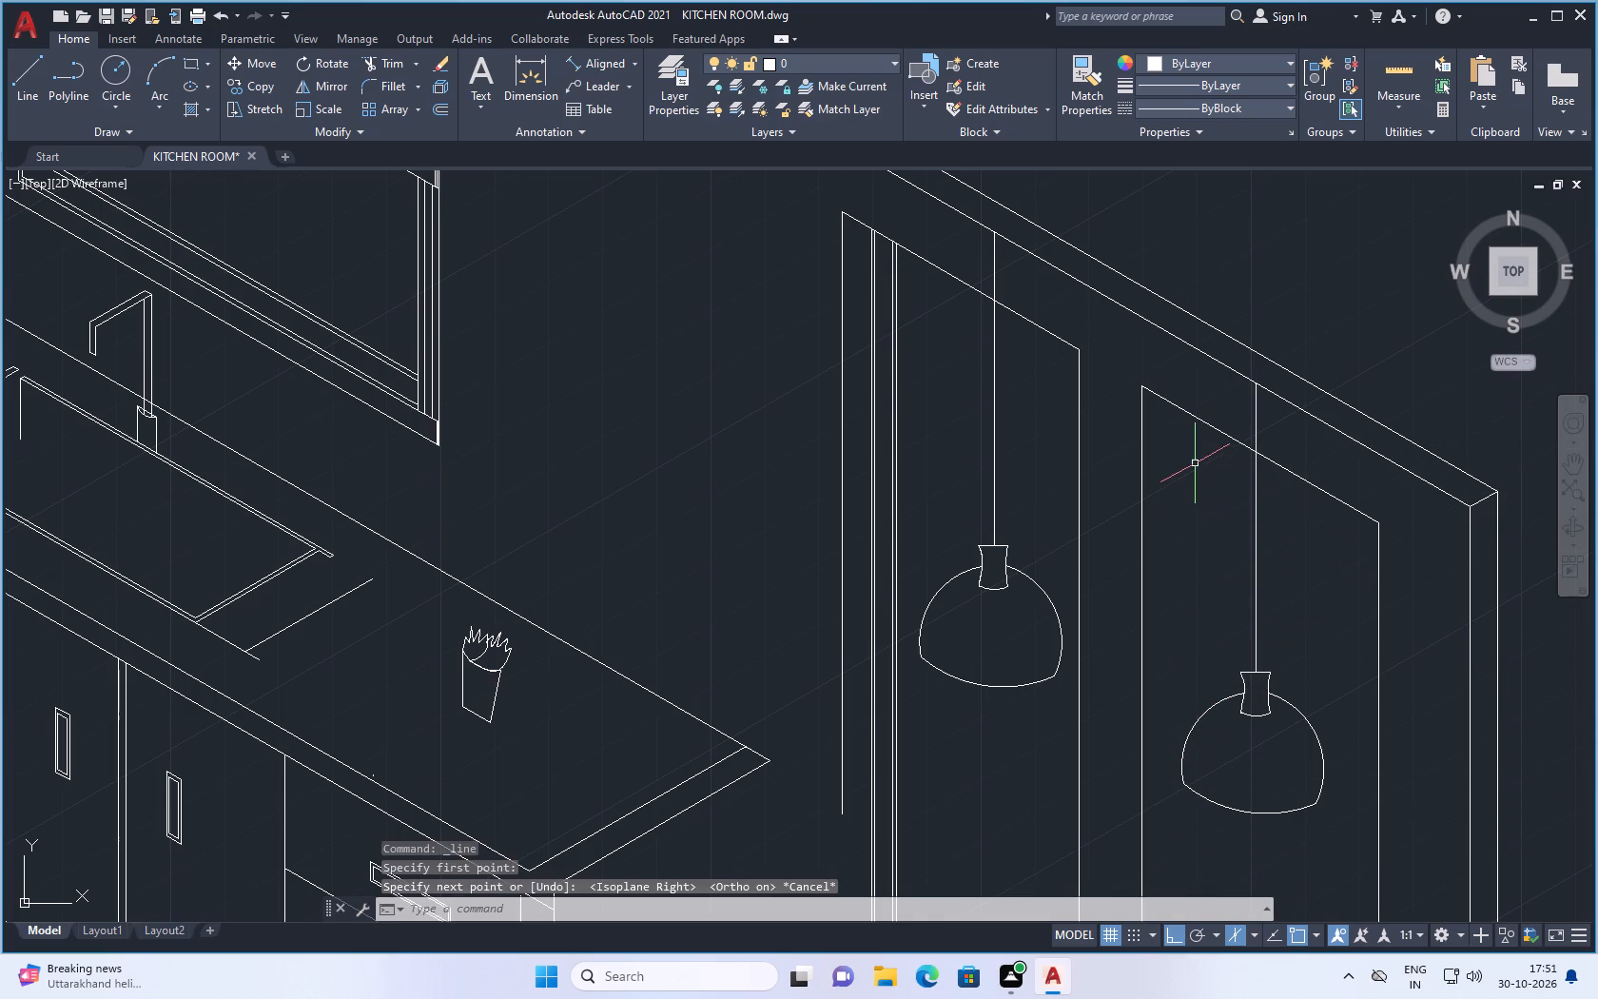
# Draw two vertical lines from the right opening's slanted top edge down to the second pendant lamp, left of its cord.
pyautogui.press('space')
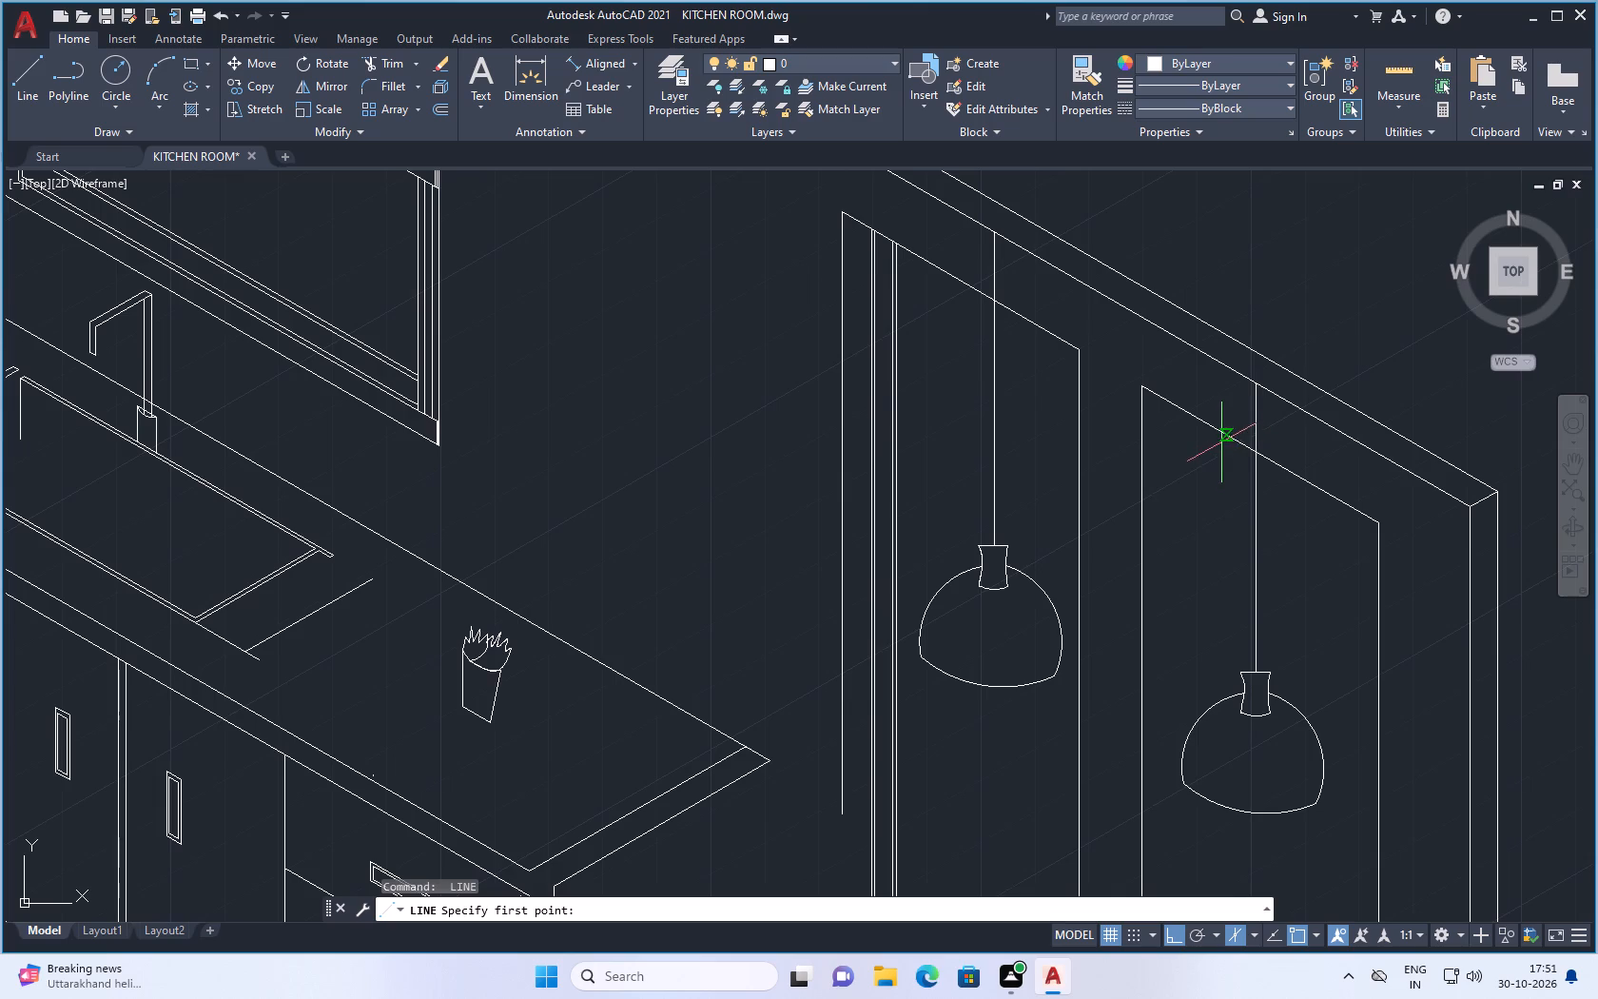
pyautogui.moveTo(1237, 446); pyautogui.dragTo(1232, 458)
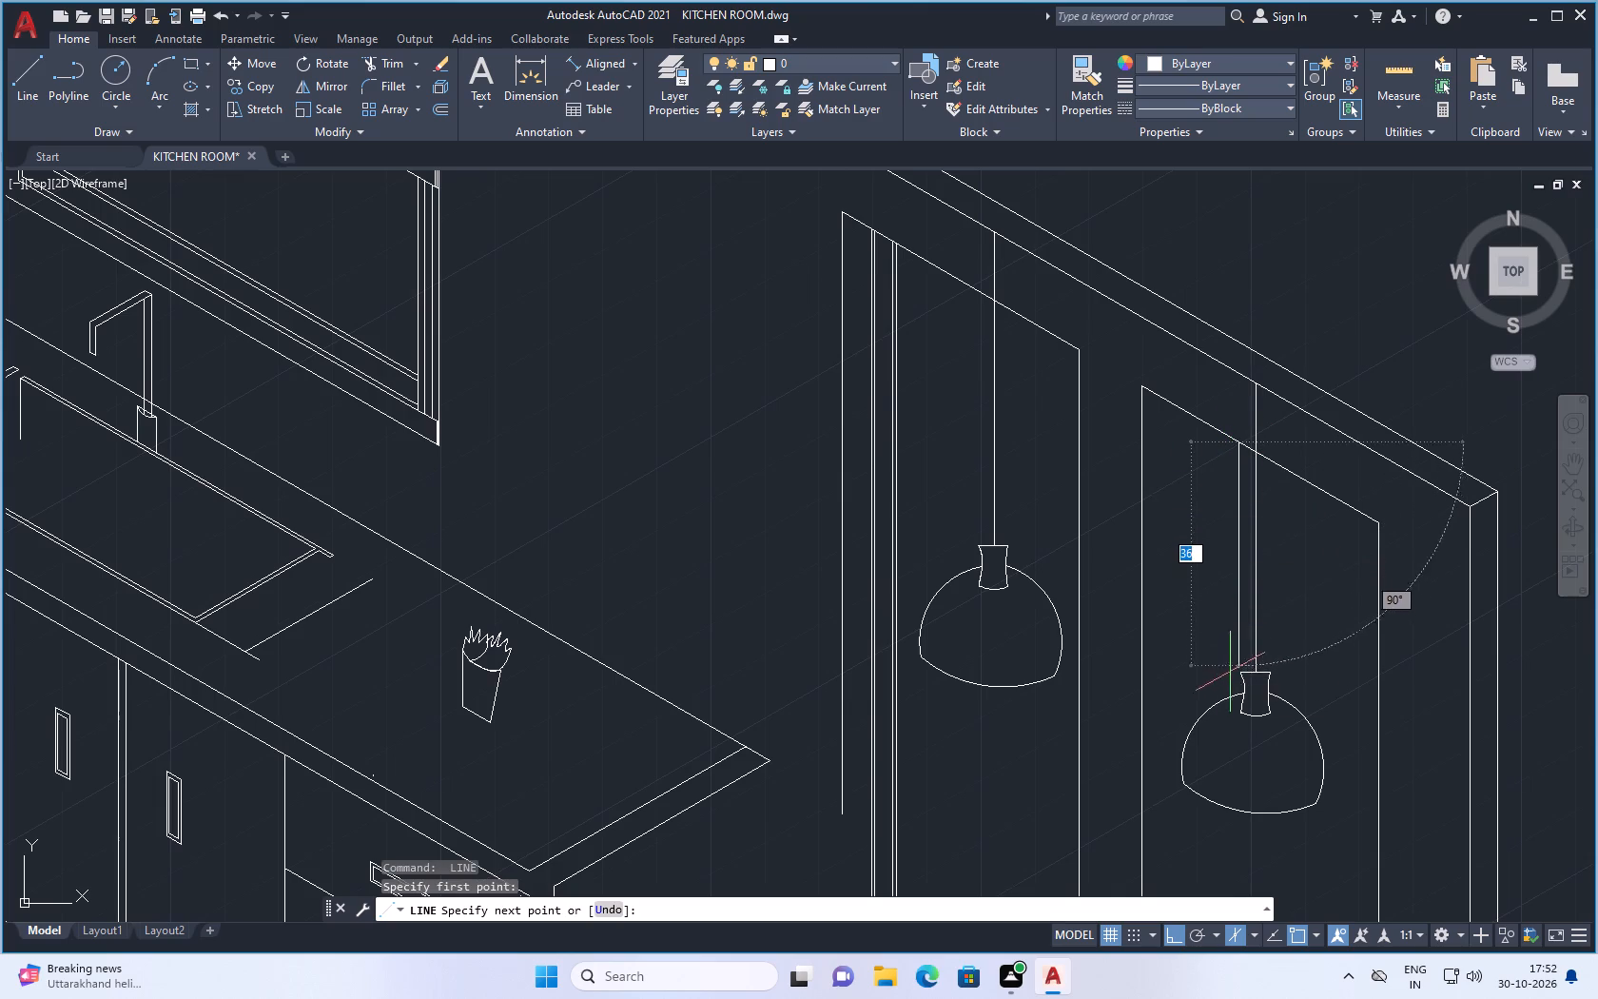
pyautogui.click(1235, 748)
pyautogui.press('Escape')
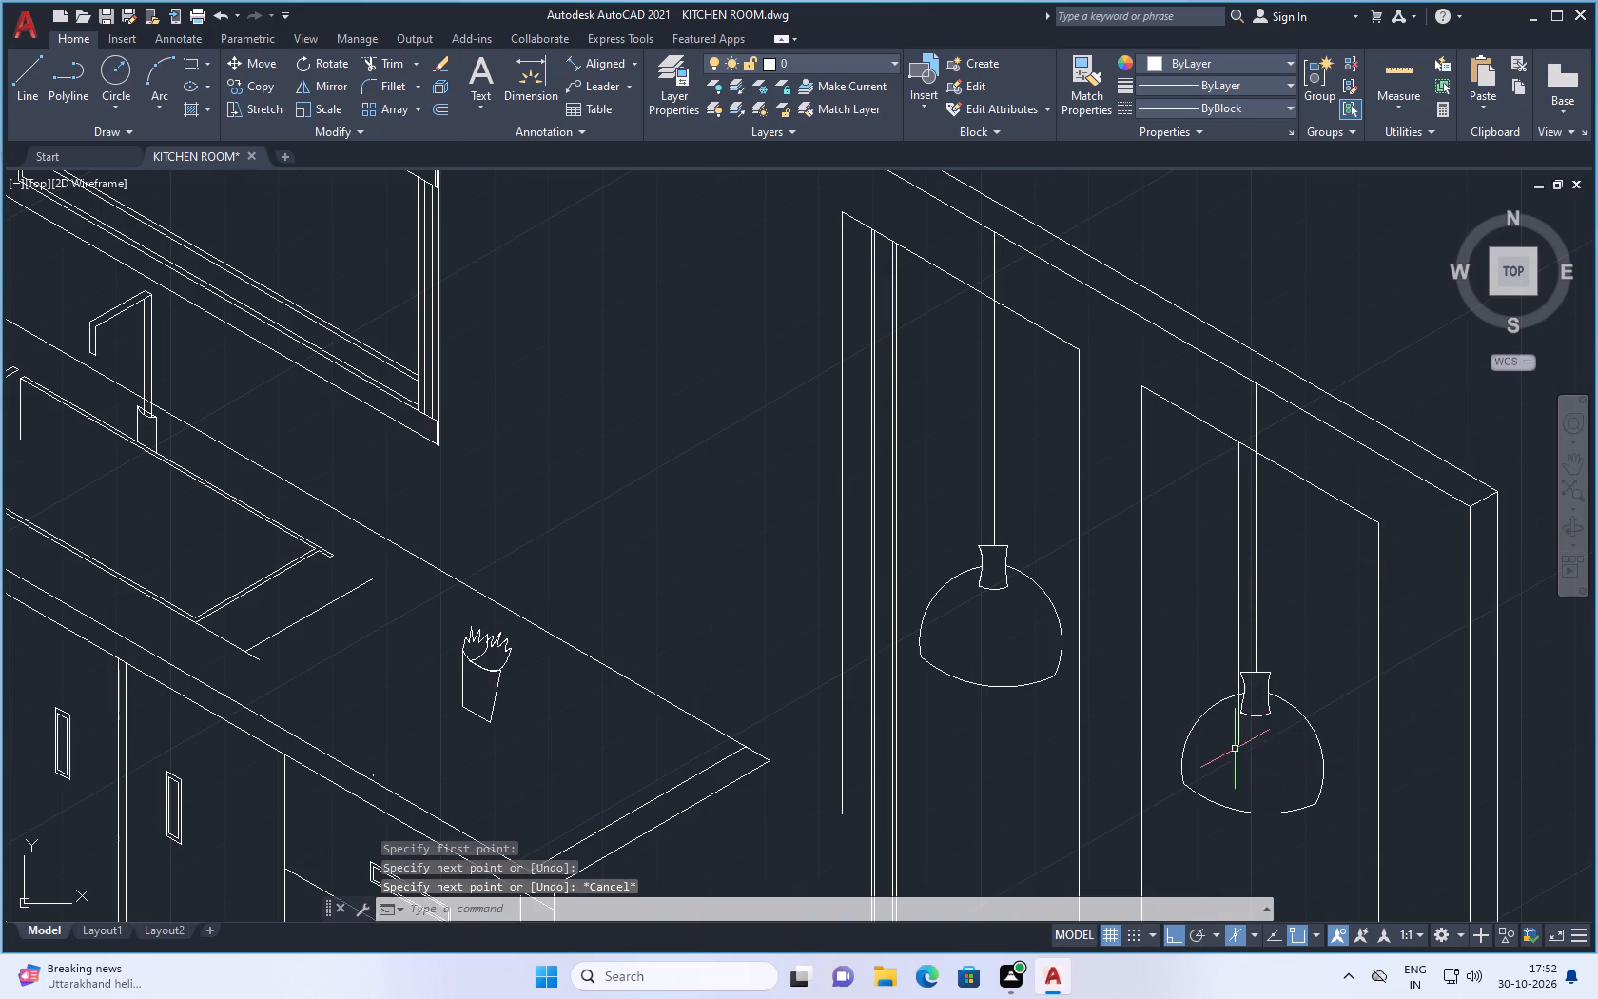
pyautogui.press('space')
pyautogui.scroll(2, 1231, 475)
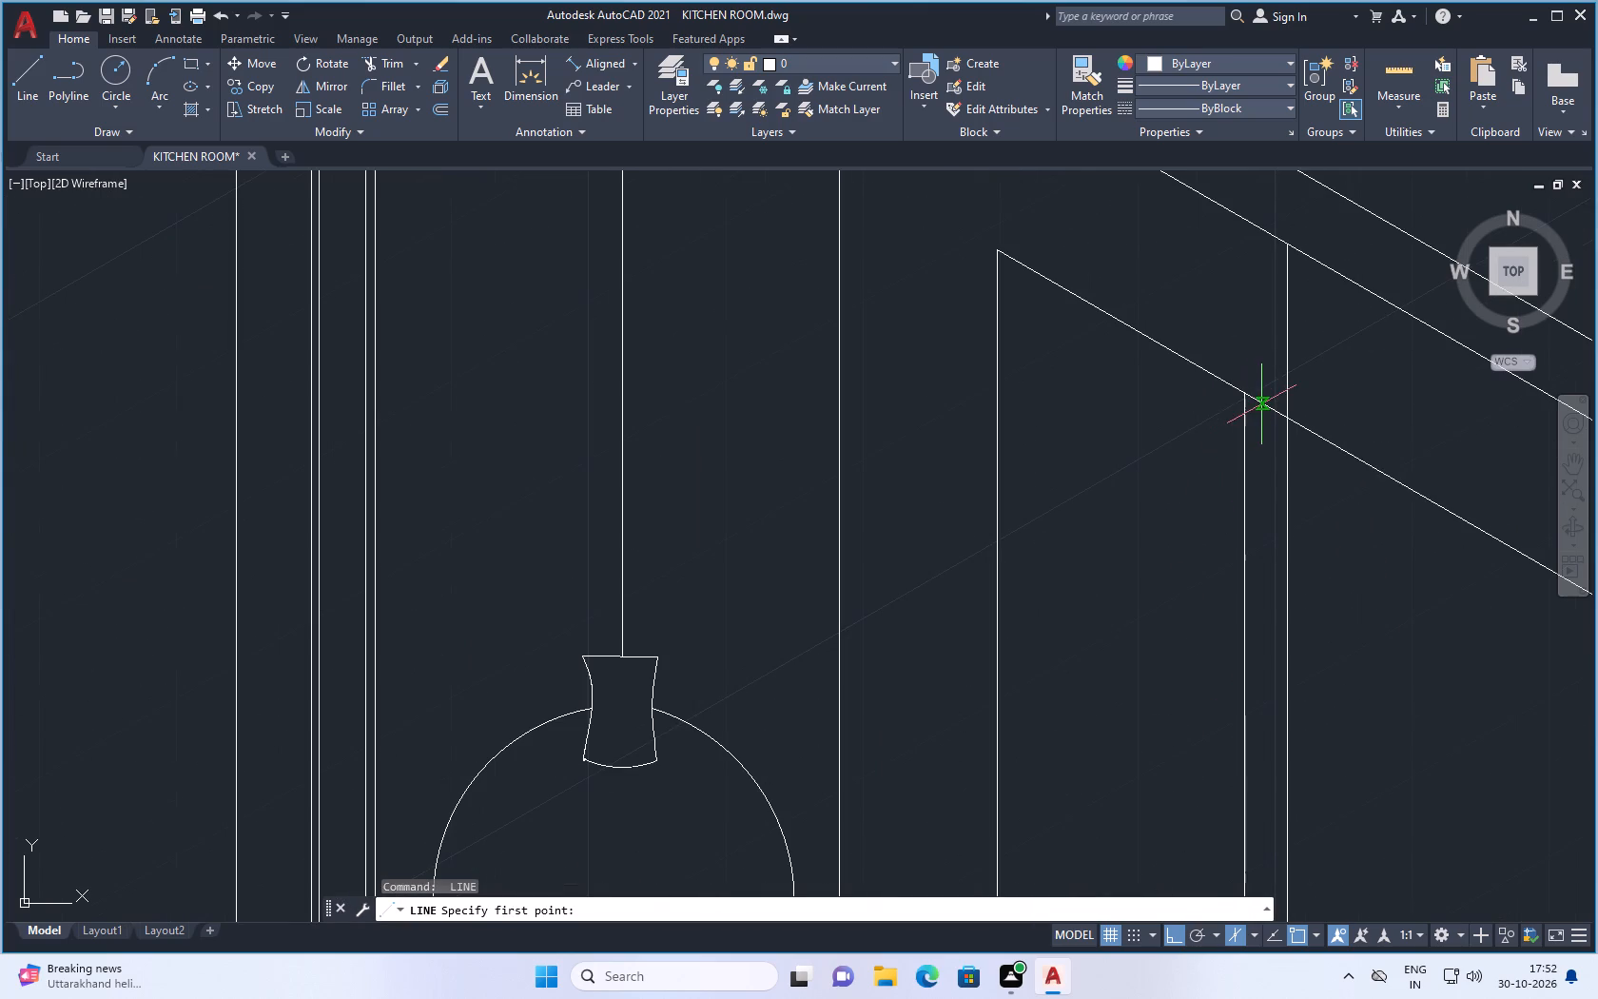
pyautogui.moveTo(1255, 410); pyautogui.dragTo(1255, 430)
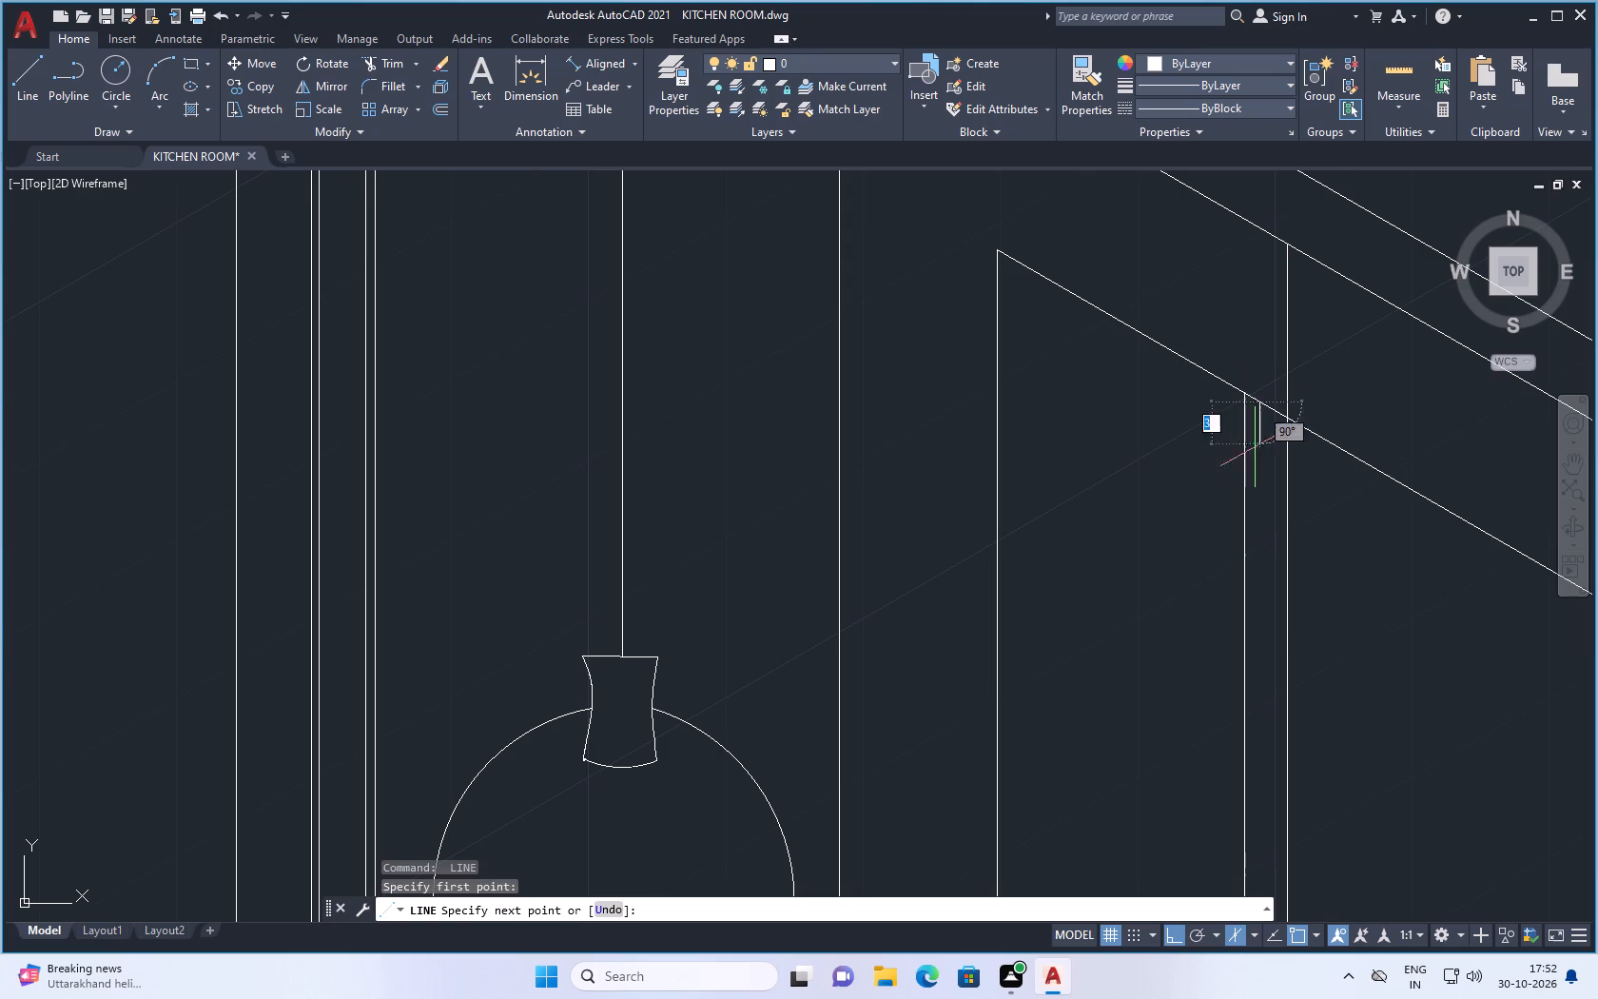
pyautogui.scroll(-2, 1273, 617)
pyautogui.scroll(2, 1255, 794)
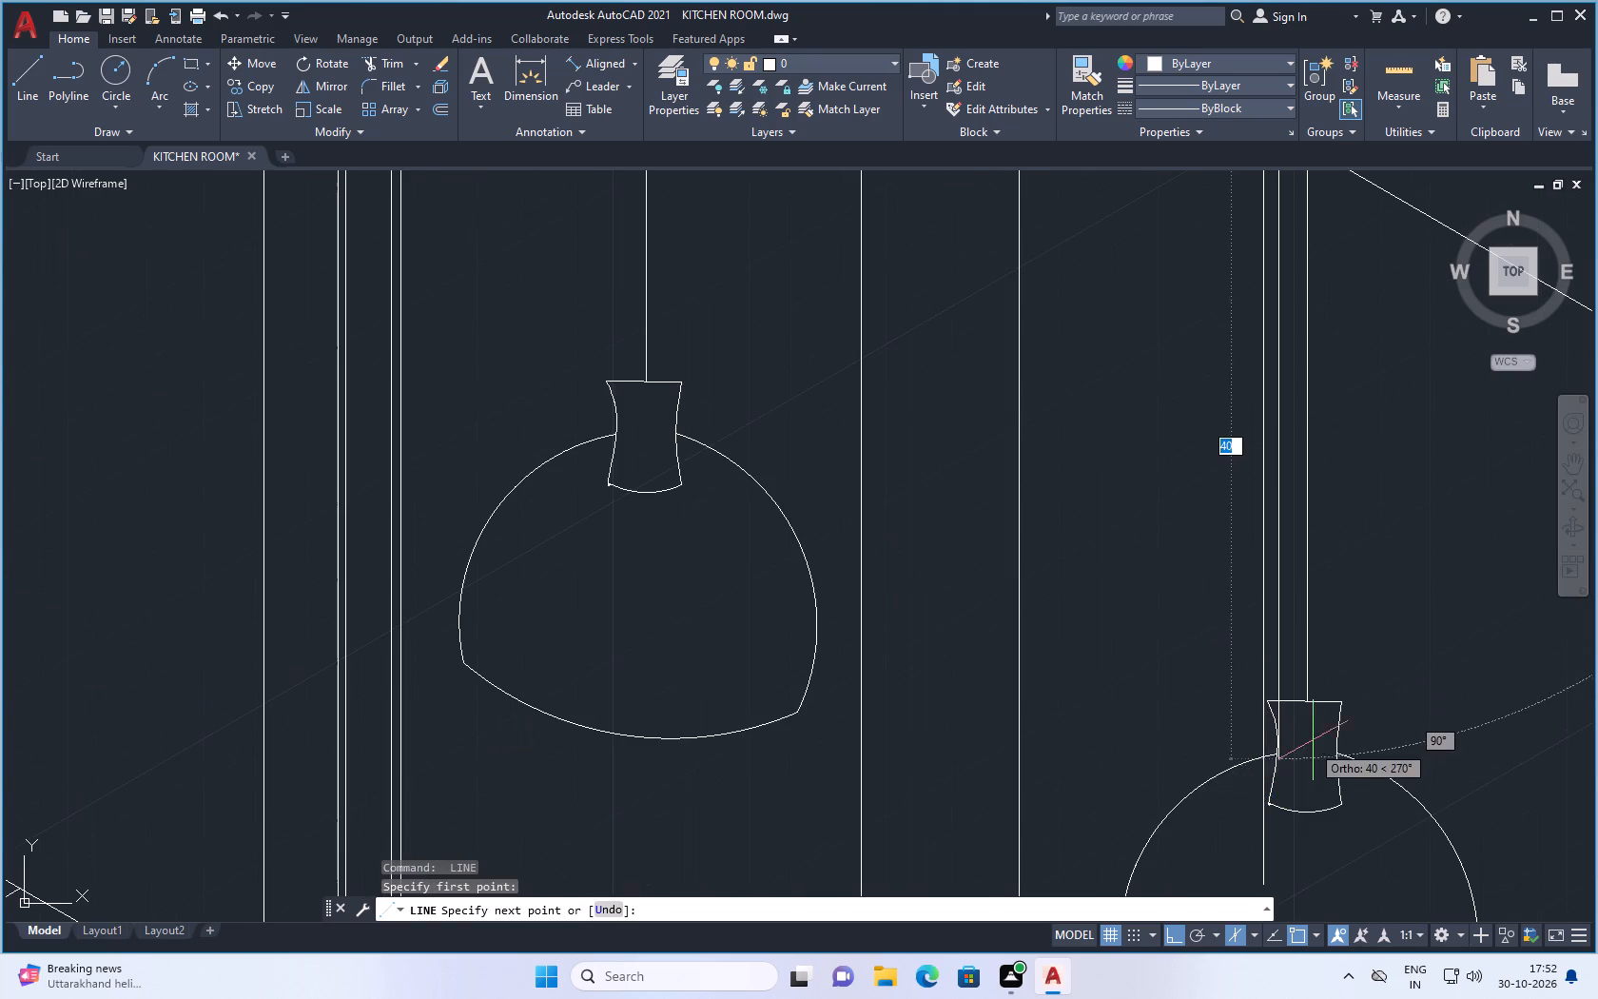
pyautogui.click(1288, 713)
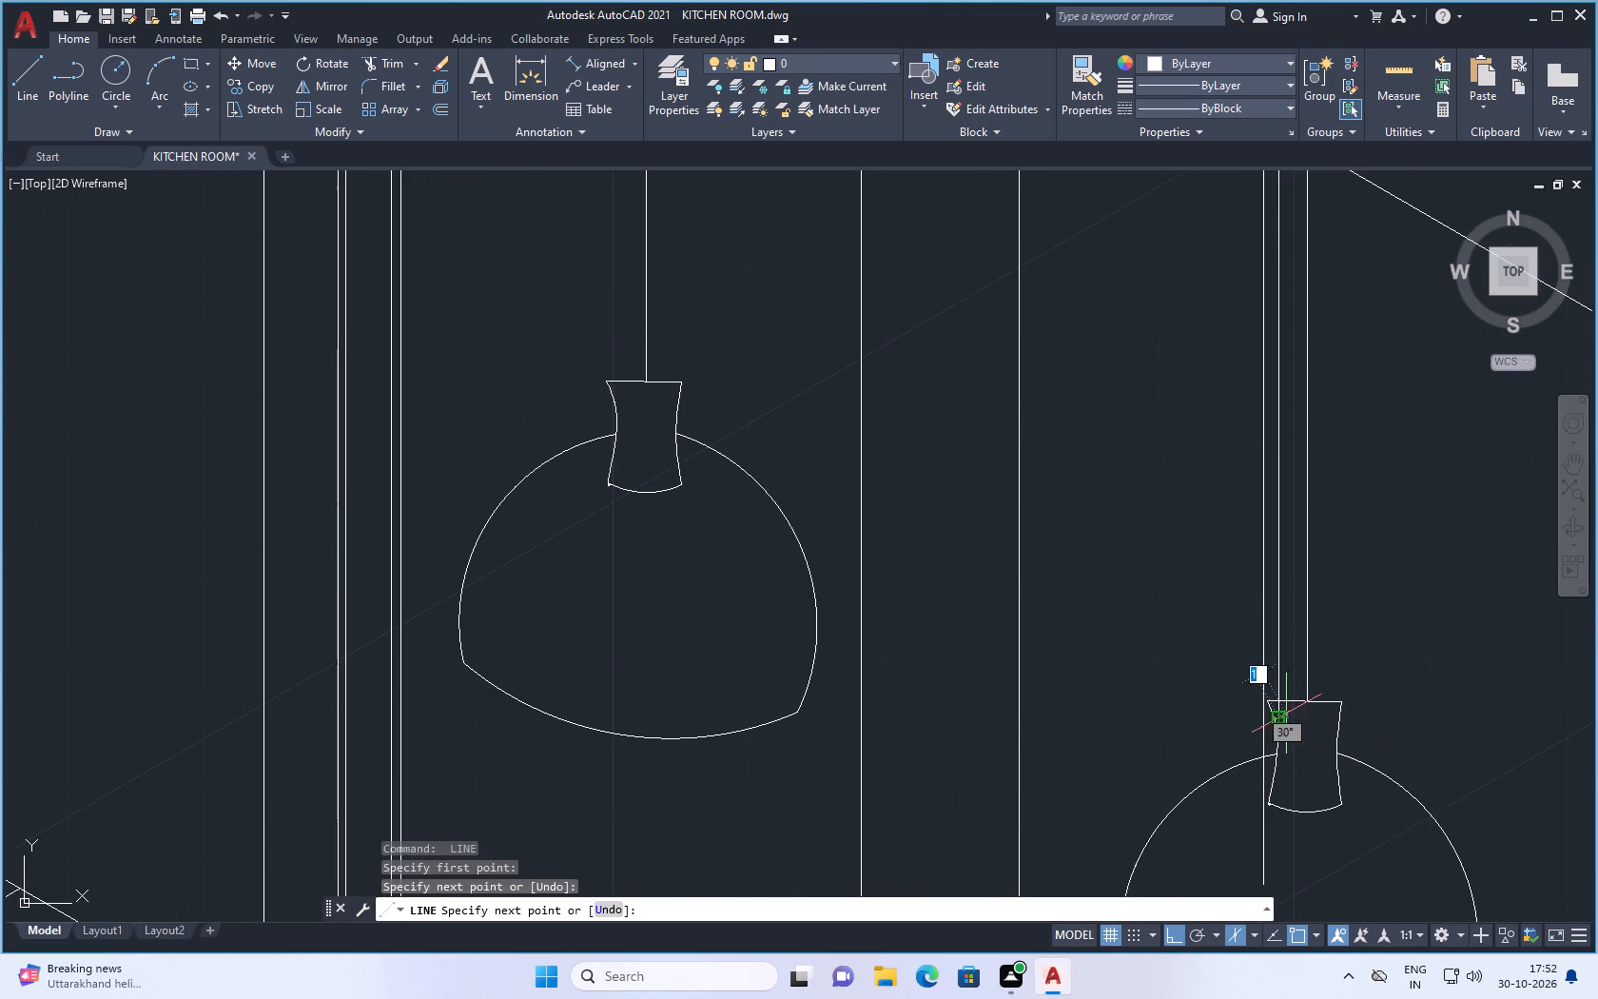
pyautogui.press('Escape')
# Draw a third vertical line from the opening's top edge into the lamp's neck, between the previous line and the cord.
pyautogui.scroll(-1, 1302, 735)
pyautogui.press('space')
pyautogui.scroll(2, 1295, 324)
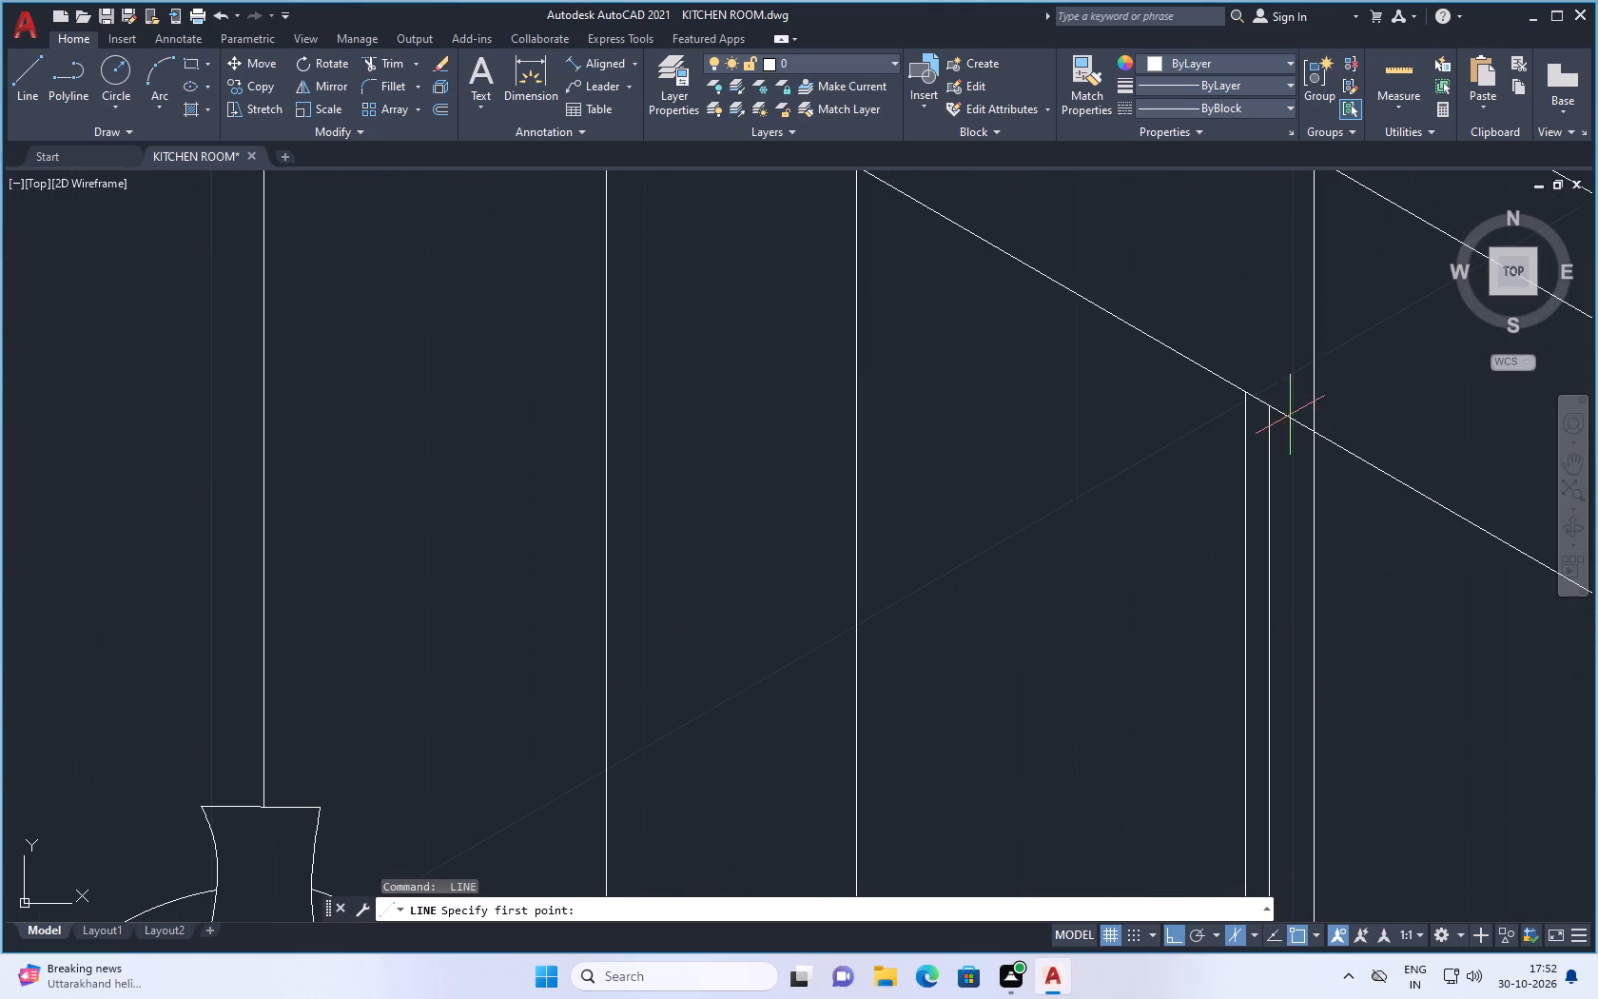
pyautogui.click(1291, 424)
pyautogui.scroll(-3, 1285, 619)
pyautogui.scroll(2, 1280, 773)
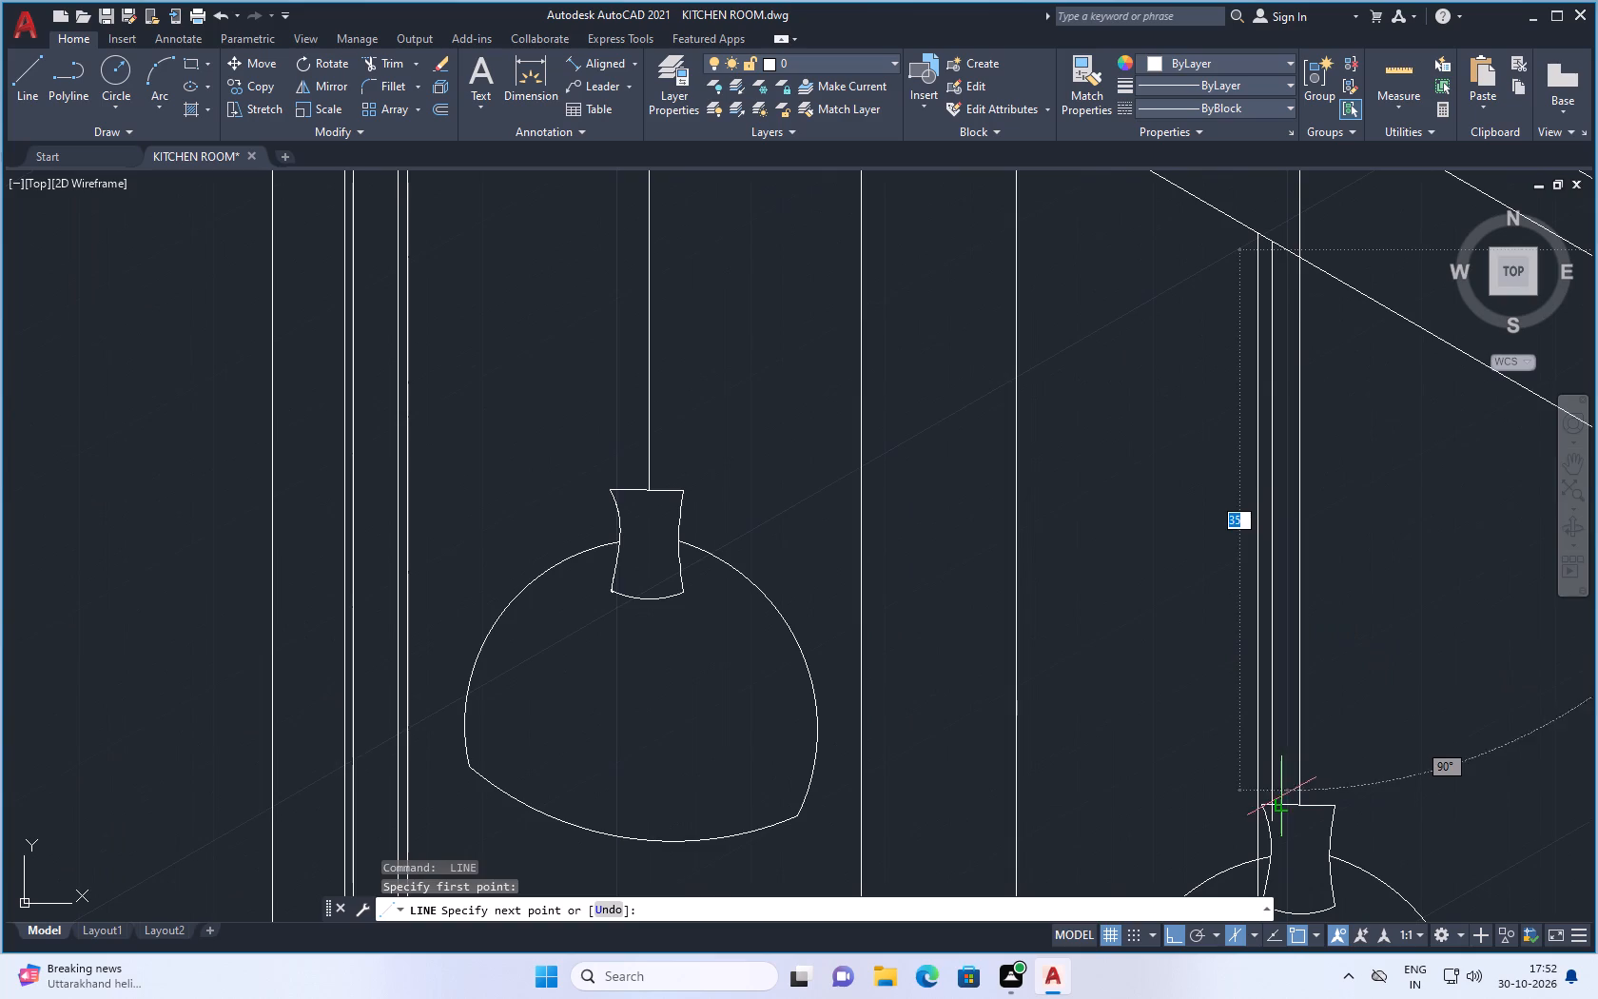
pyautogui.click(1292, 821)
pyautogui.press('Escape')
# Draw a vertical line on the cord's right side, from the opening's top edge down to the second lamp's shade outline.
pyautogui.scroll(-2, 1306, 839)
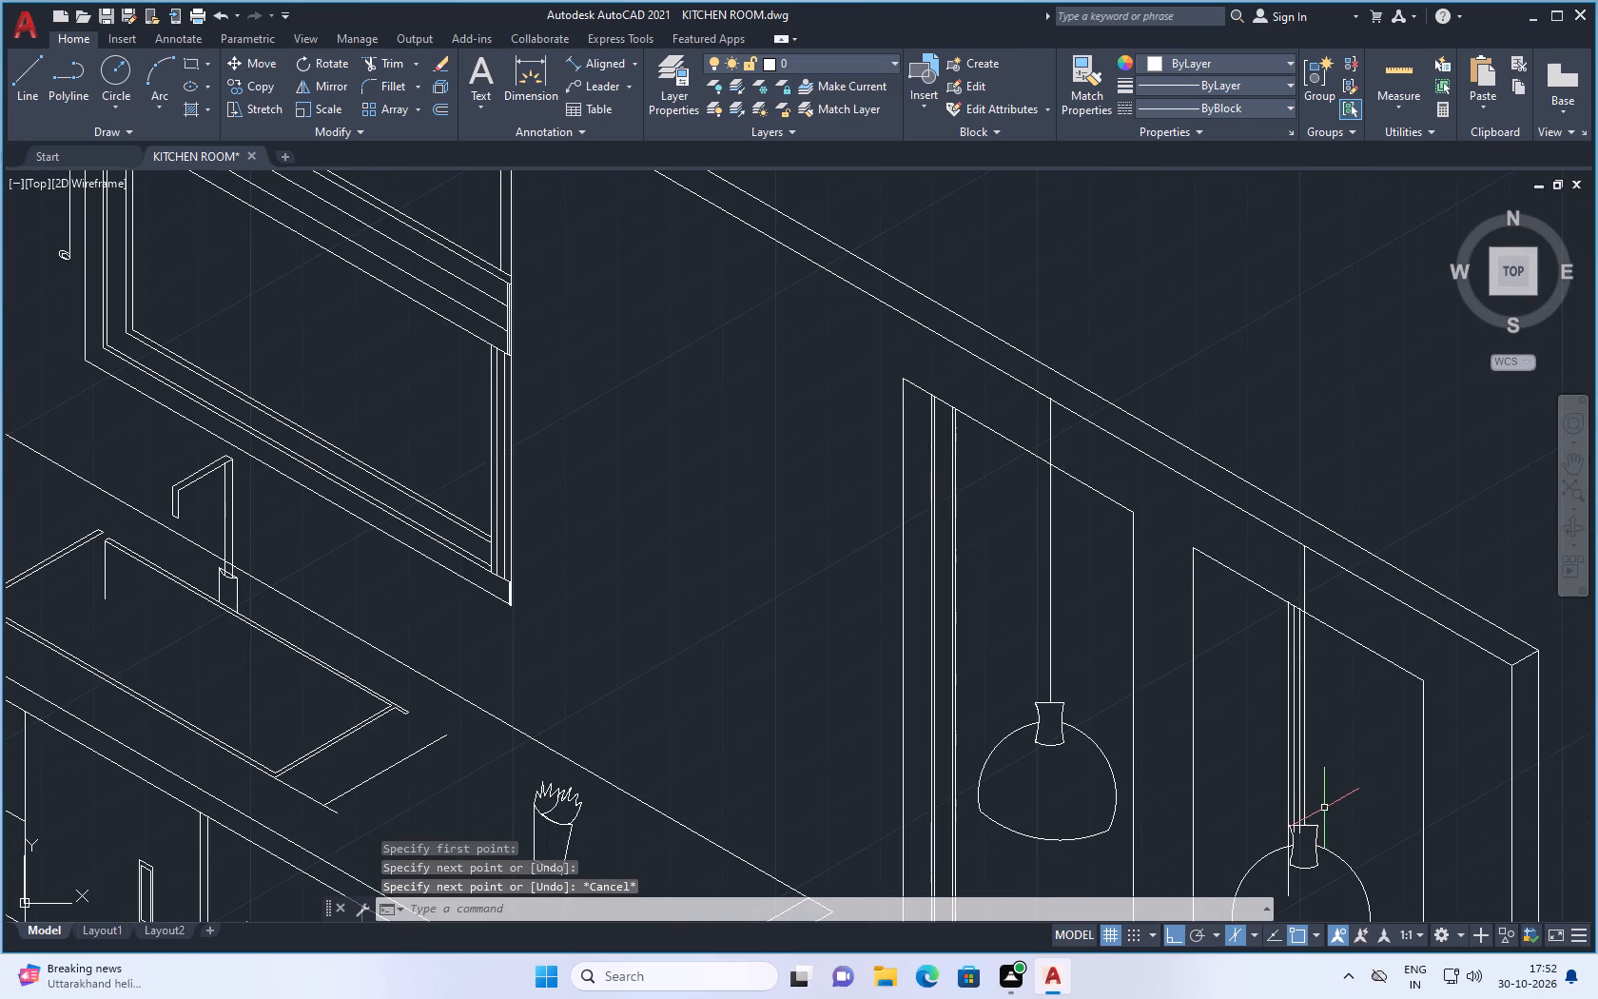
pyautogui.scroll(-2, 1315, 773)
pyautogui.scroll(2, 1300, 810)
pyautogui.scroll(-1, 1306, 825)
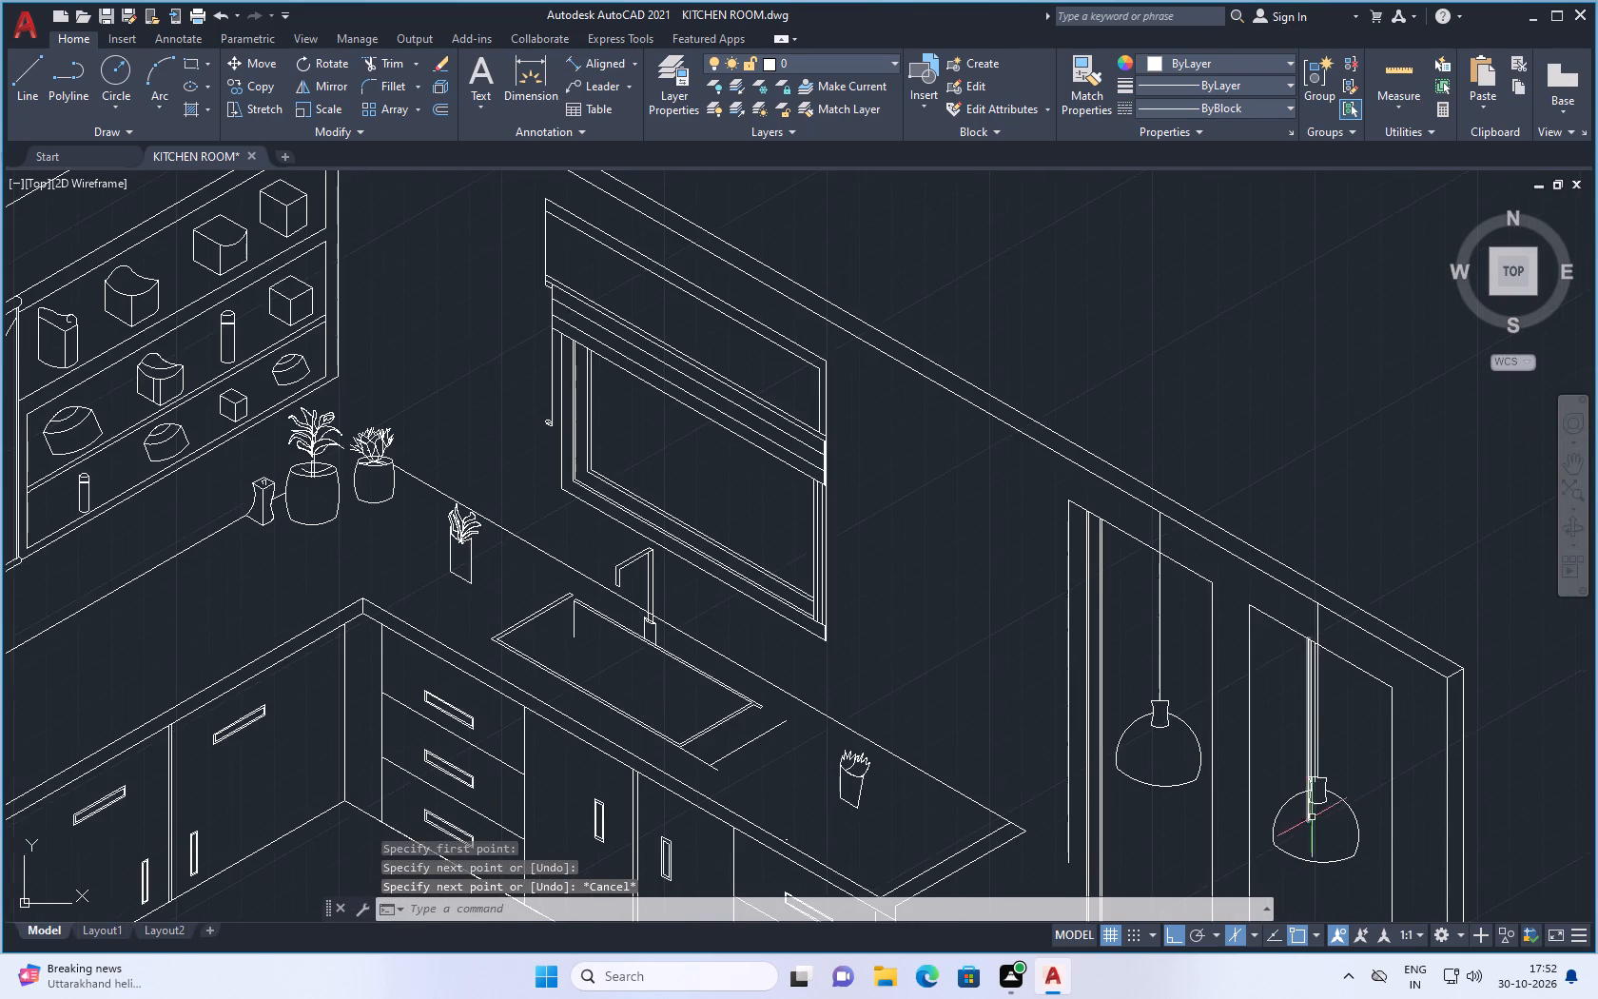
pyautogui.scroll(-2, 1348, 741)
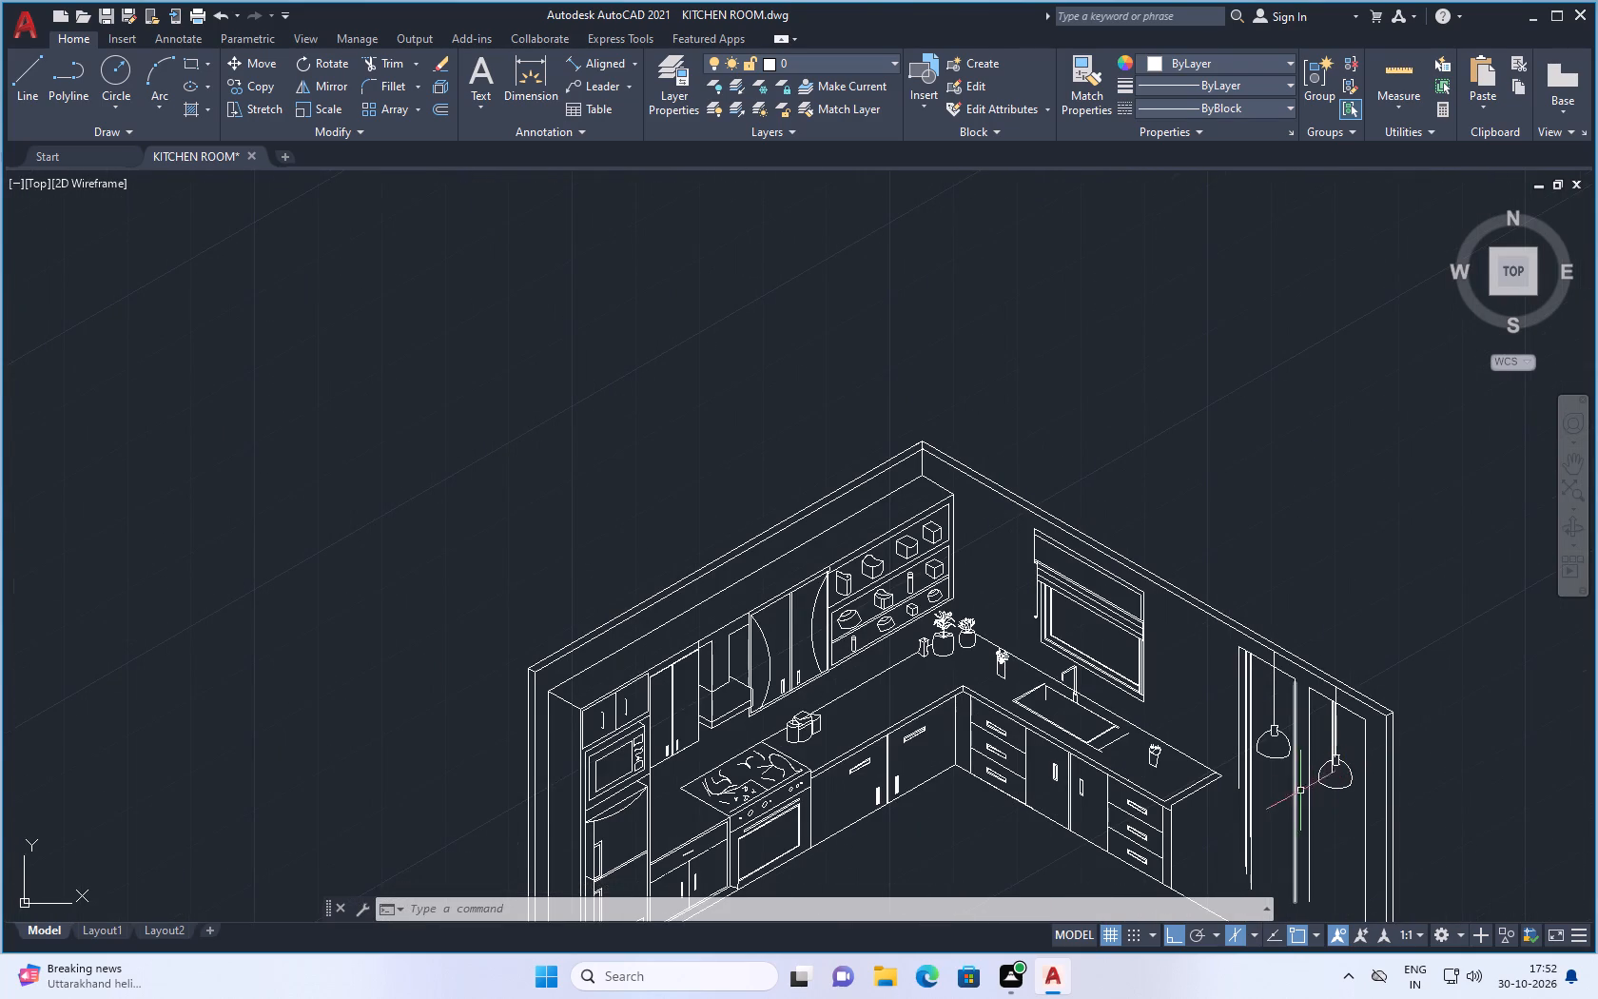
pyautogui.scroll(2, 1302, 789)
pyautogui.press('space')
pyautogui.scroll(2, 1402, 624)
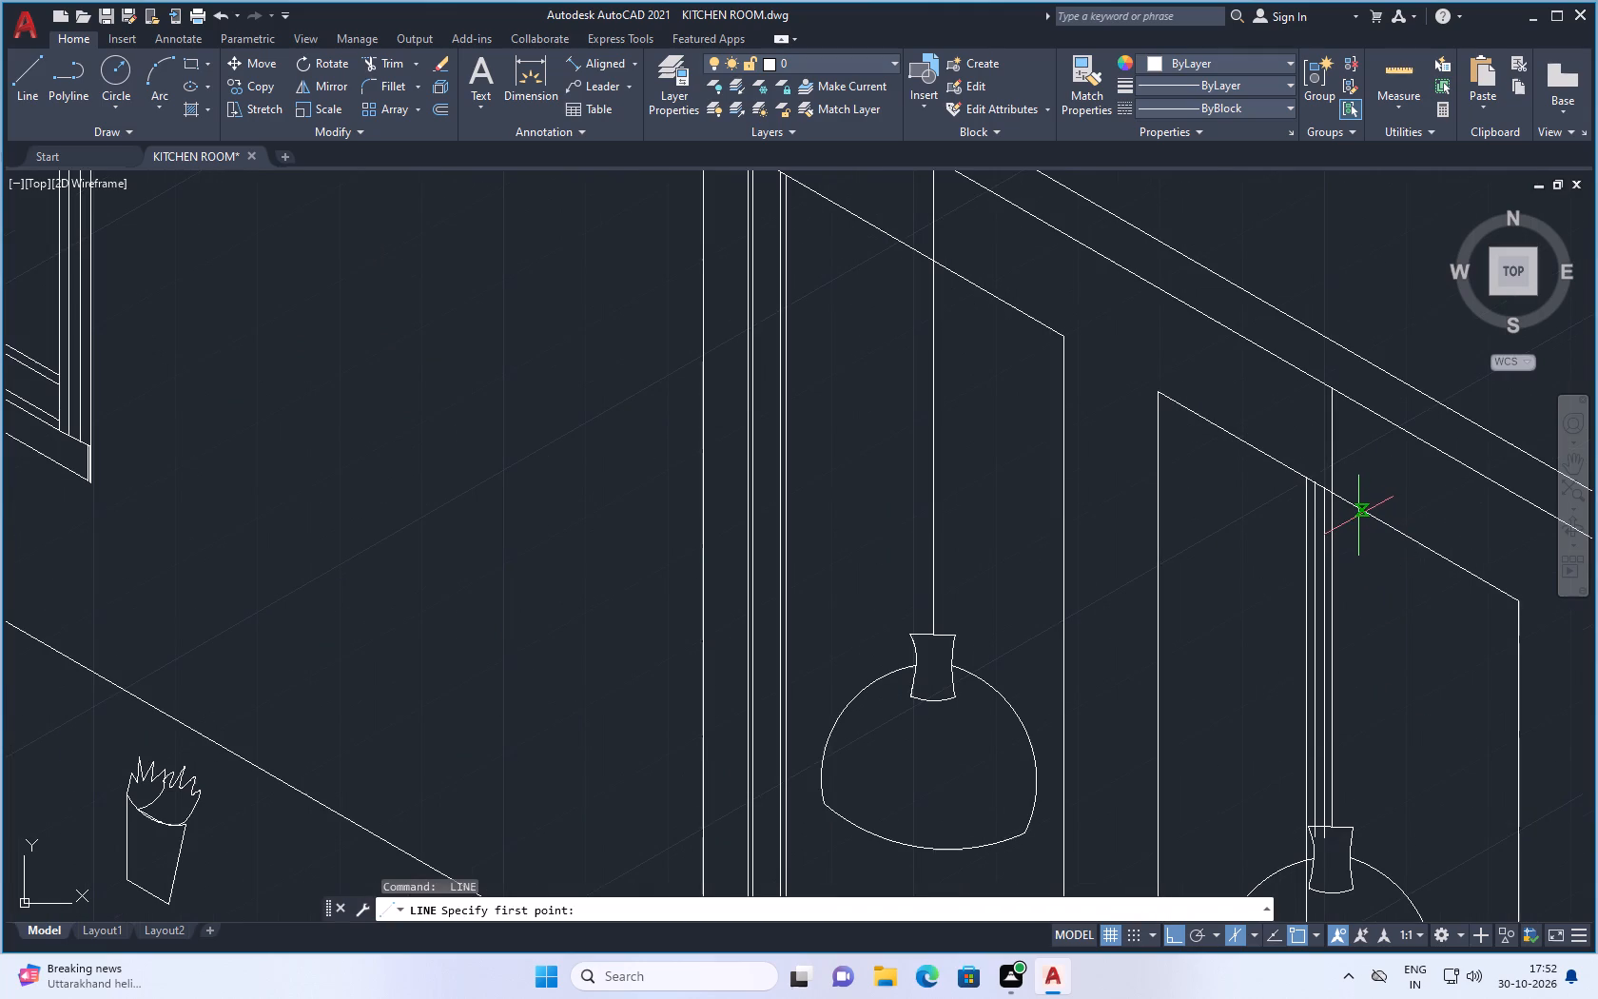
pyautogui.moveTo(1358, 513); pyautogui.dragTo(1364, 529)
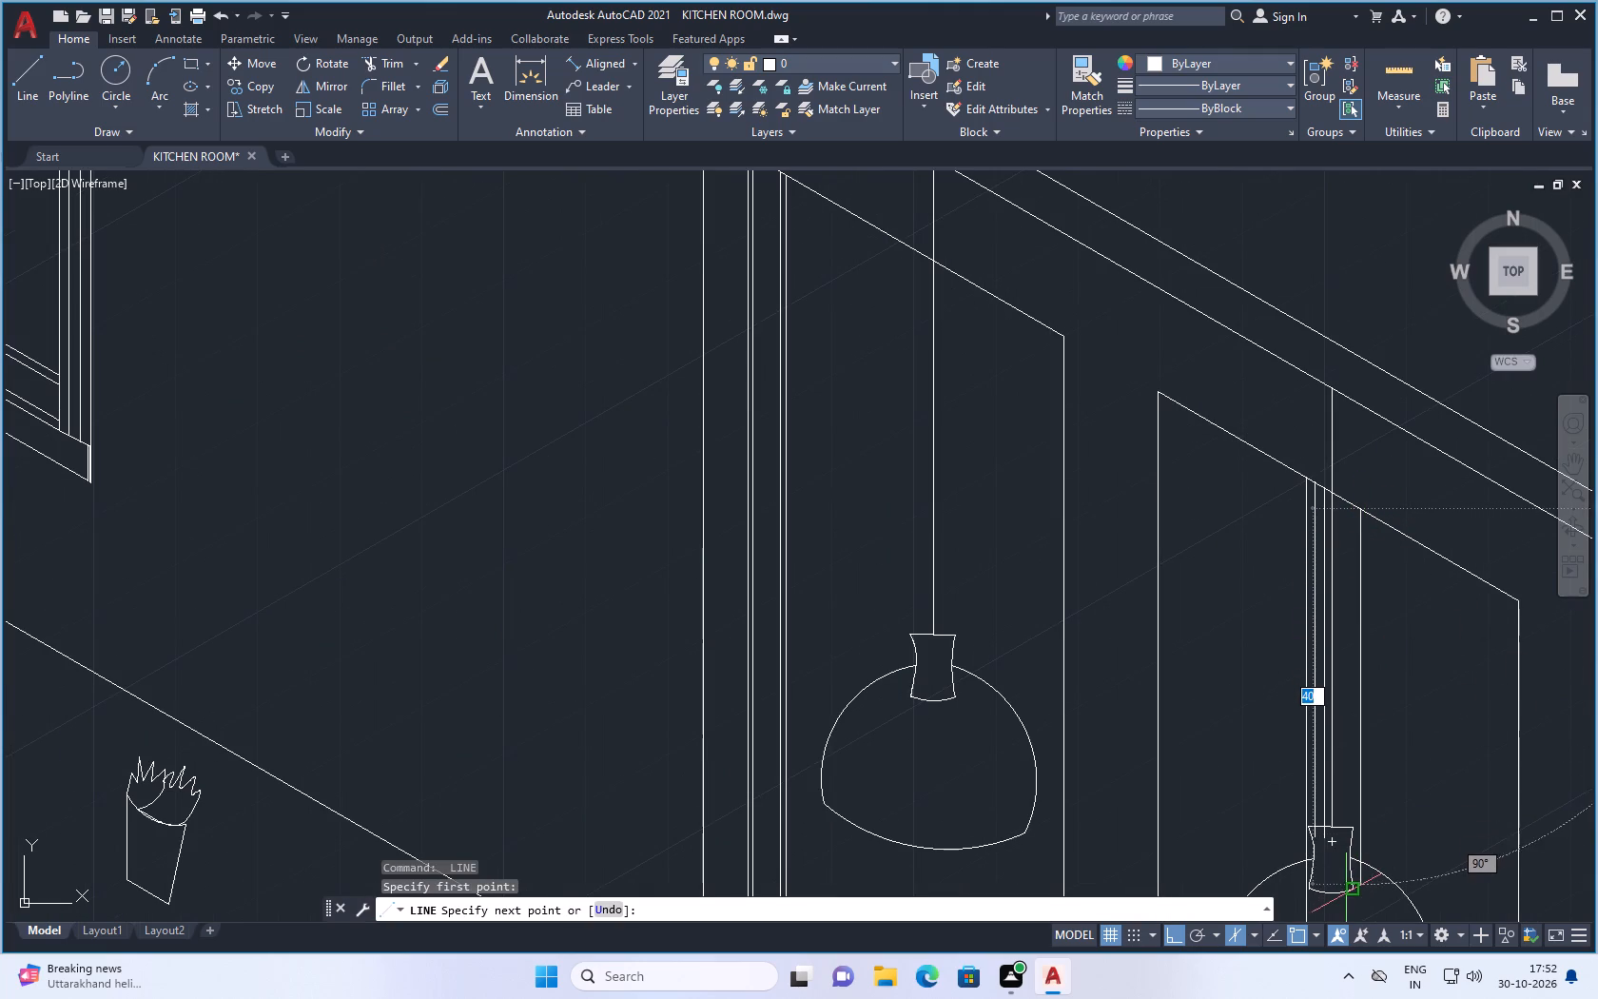
pyautogui.scroll(1, 1358, 869)
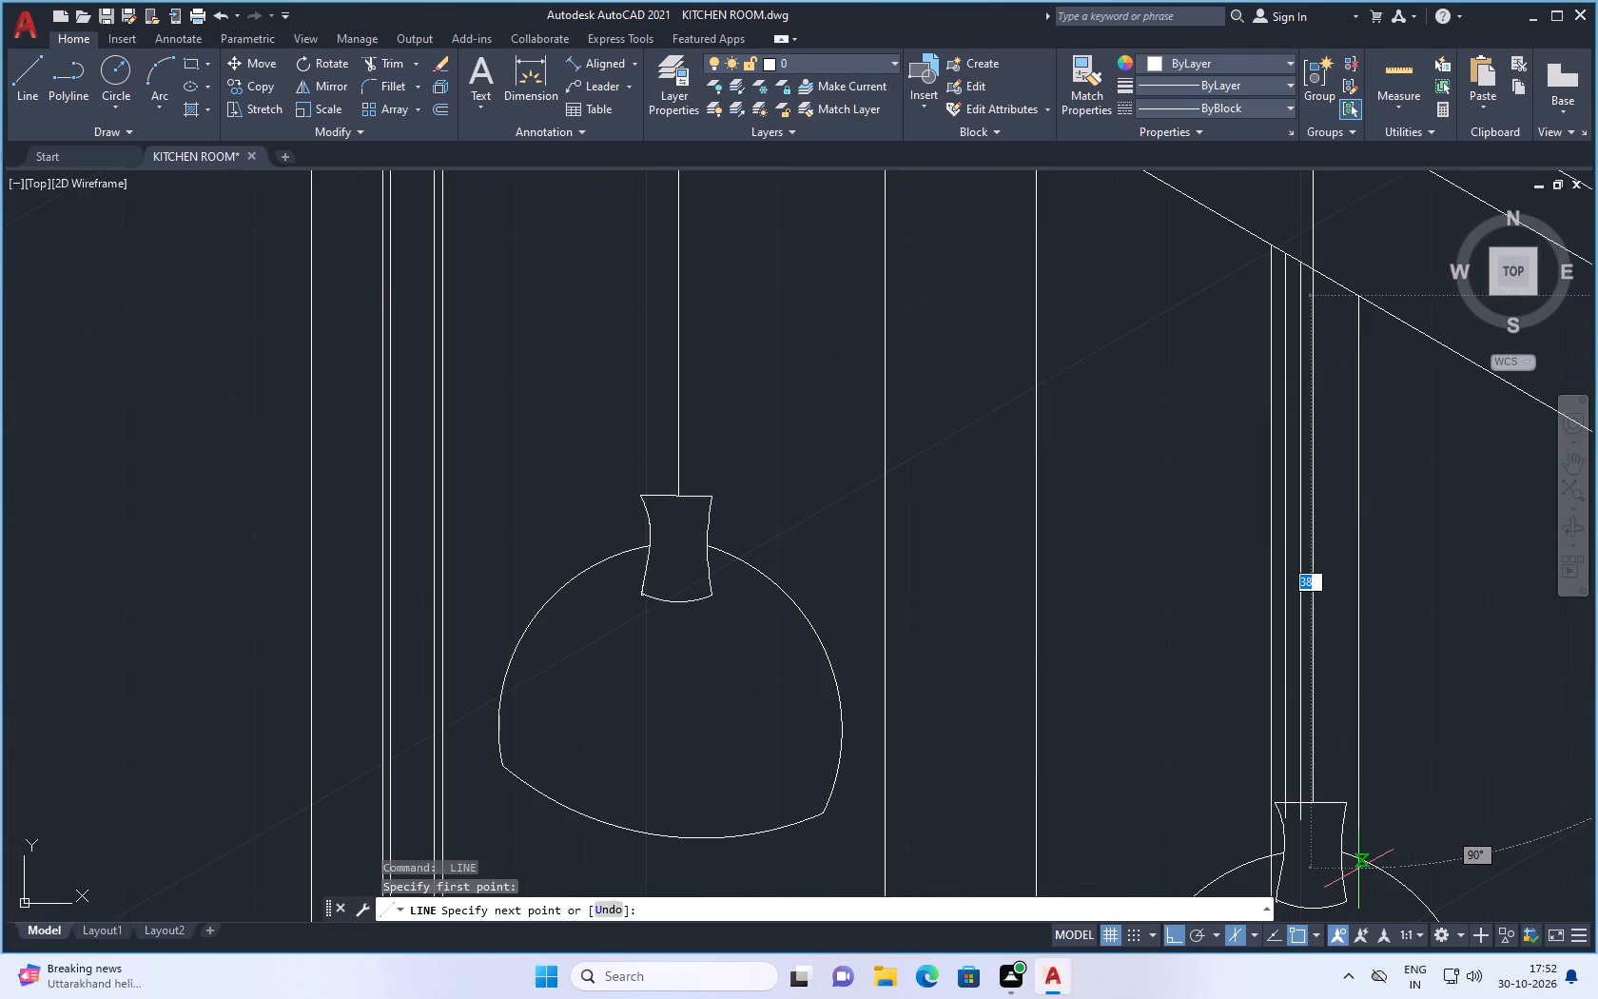
pyautogui.click(1358, 862)
pyautogui.press('Escape')
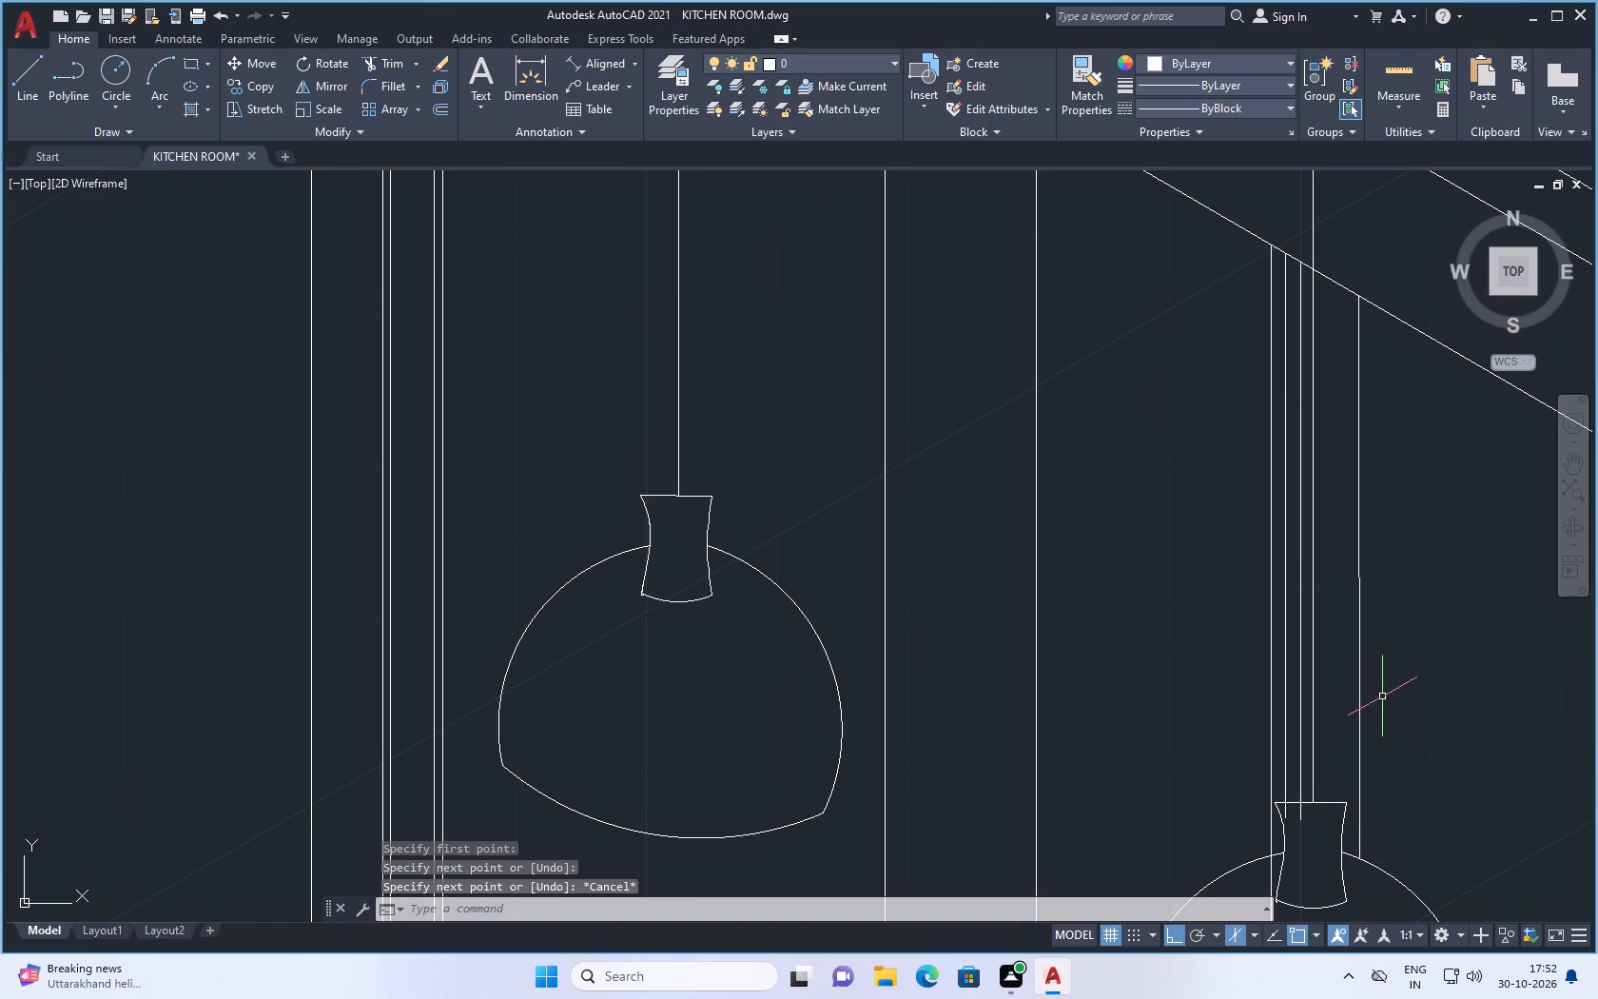
# Trim the new vertical lines' lower ends that extend inside the second lamp's neck and shade.
pyautogui.scroll(-1, 1361, 716)
pyautogui.press('t')
pyautogui.press('r')
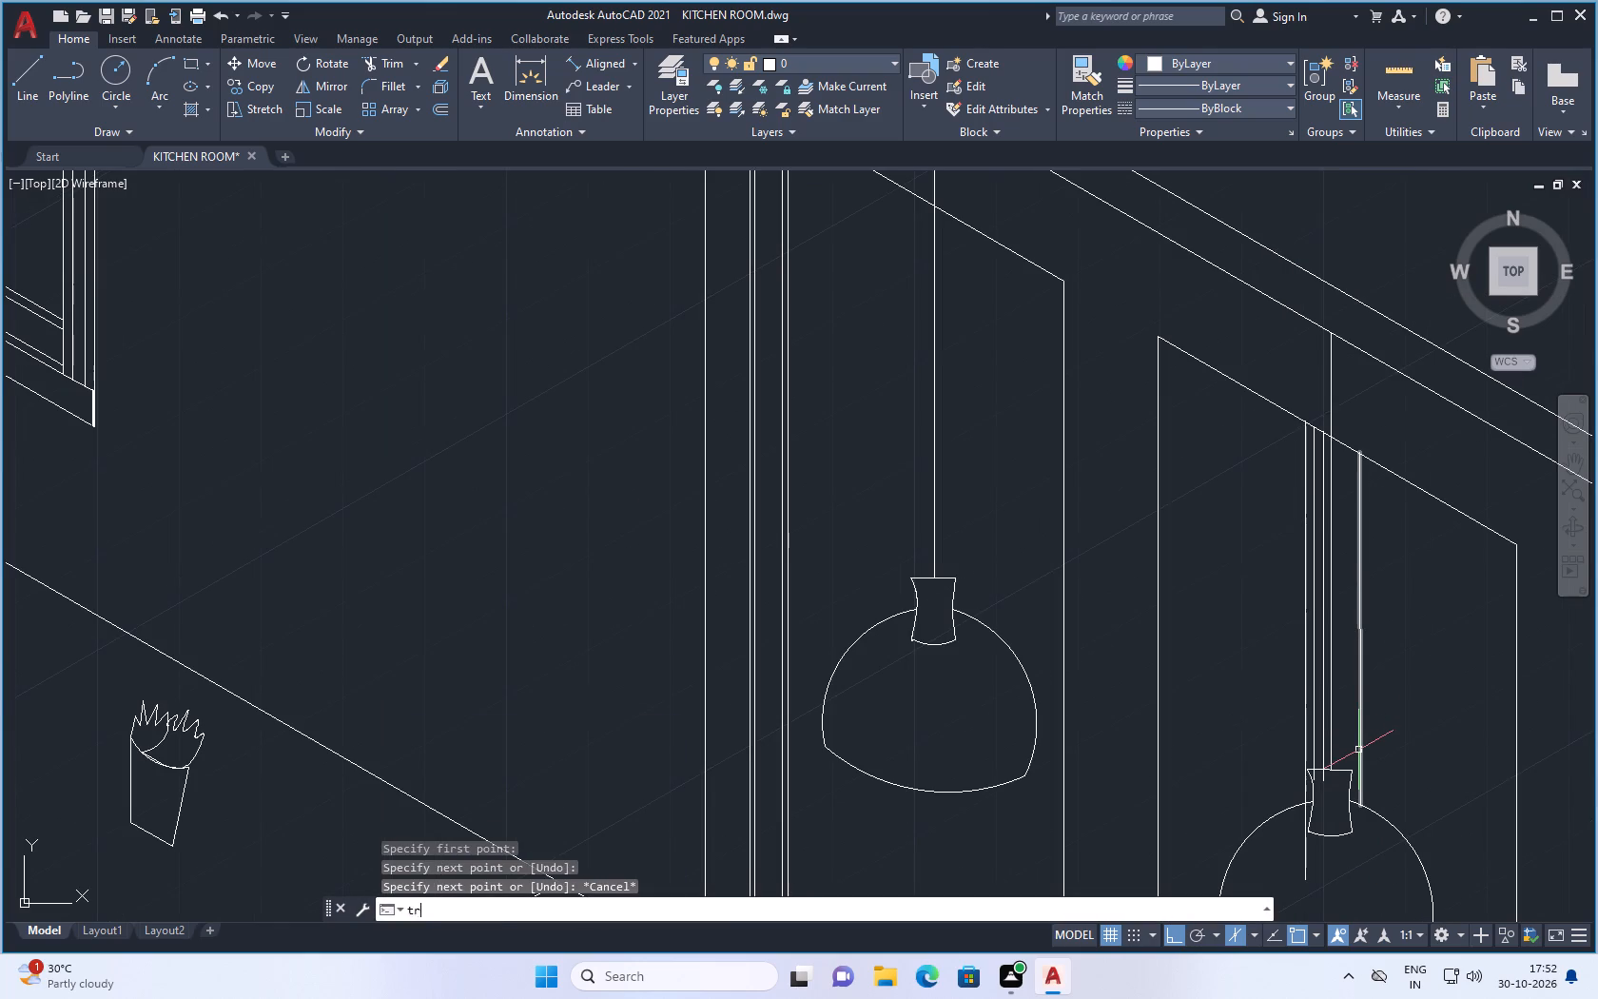
pyautogui.press('Return')
pyautogui.scroll(4, 1298, 790)
pyautogui.click(1358, 752)
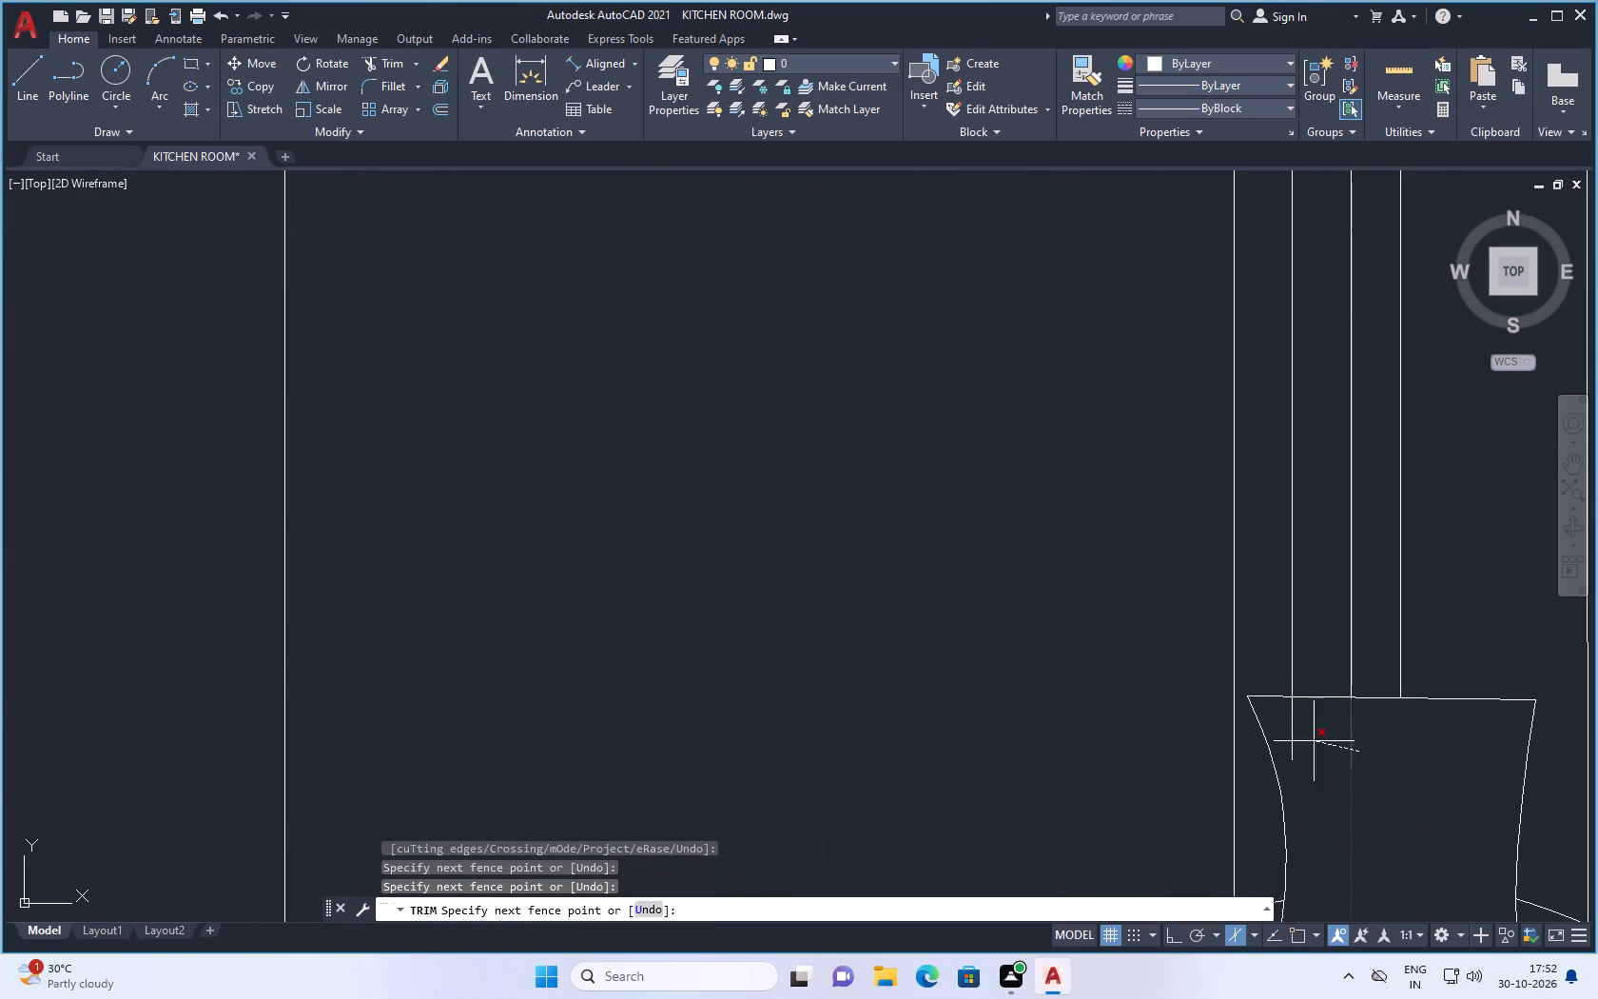
pyautogui.click(1288, 738)
pyautogui.scroll(-4, 1350, 755)
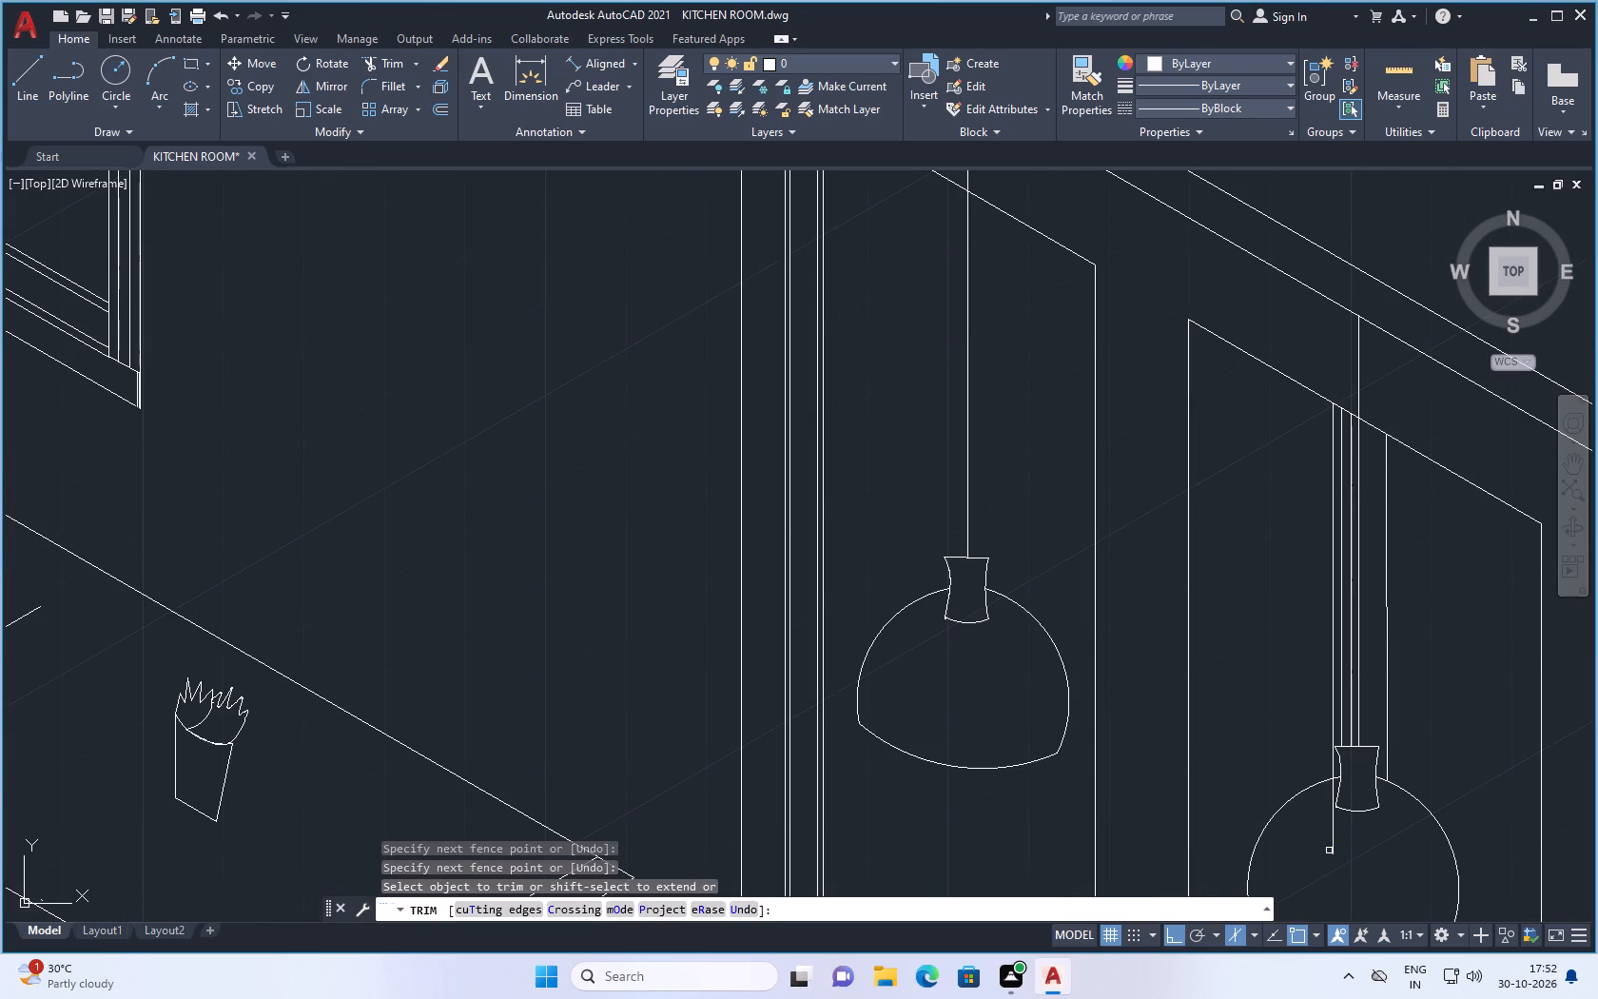
pyautogui.click(1329, 851)
pyautogui.click(1337, 844)
pyautogui.press('Escape')
# Examine the whole kitchen drawing, including the cabinets, worktops, window and both pendant lamps along the right wall.
pyautogui.scroll(-3, 1324, 846)
pyautogui.scroll(-2, 1296, 642)
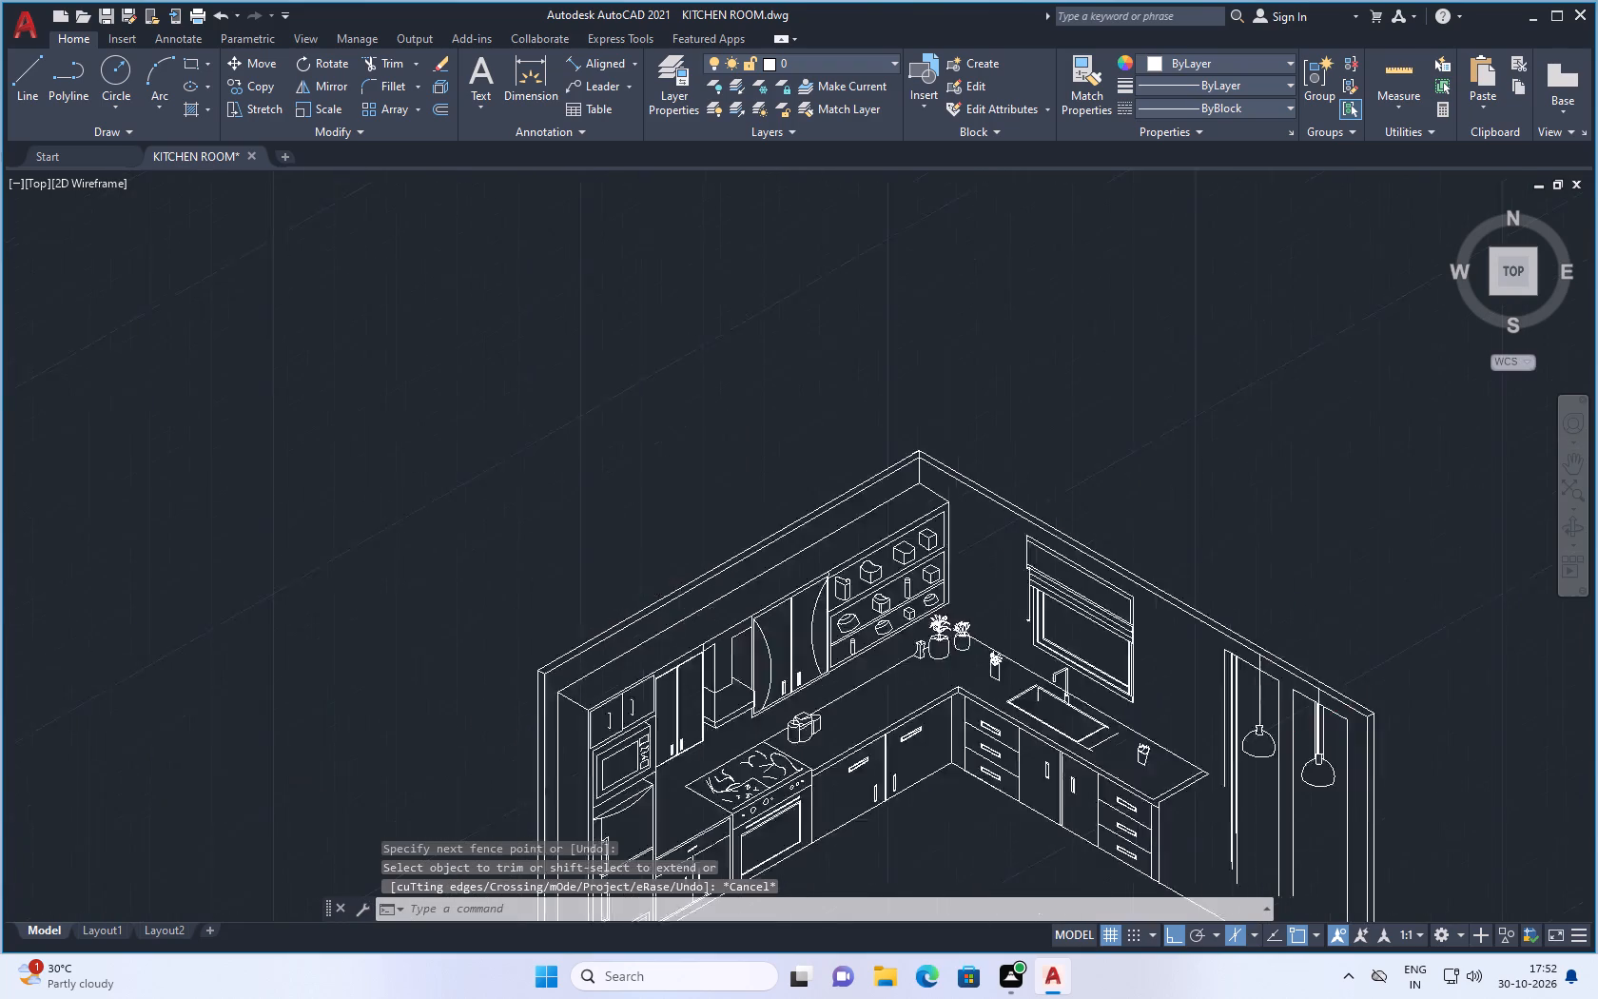
pyautogui.scroll(-1, 1296, 642)
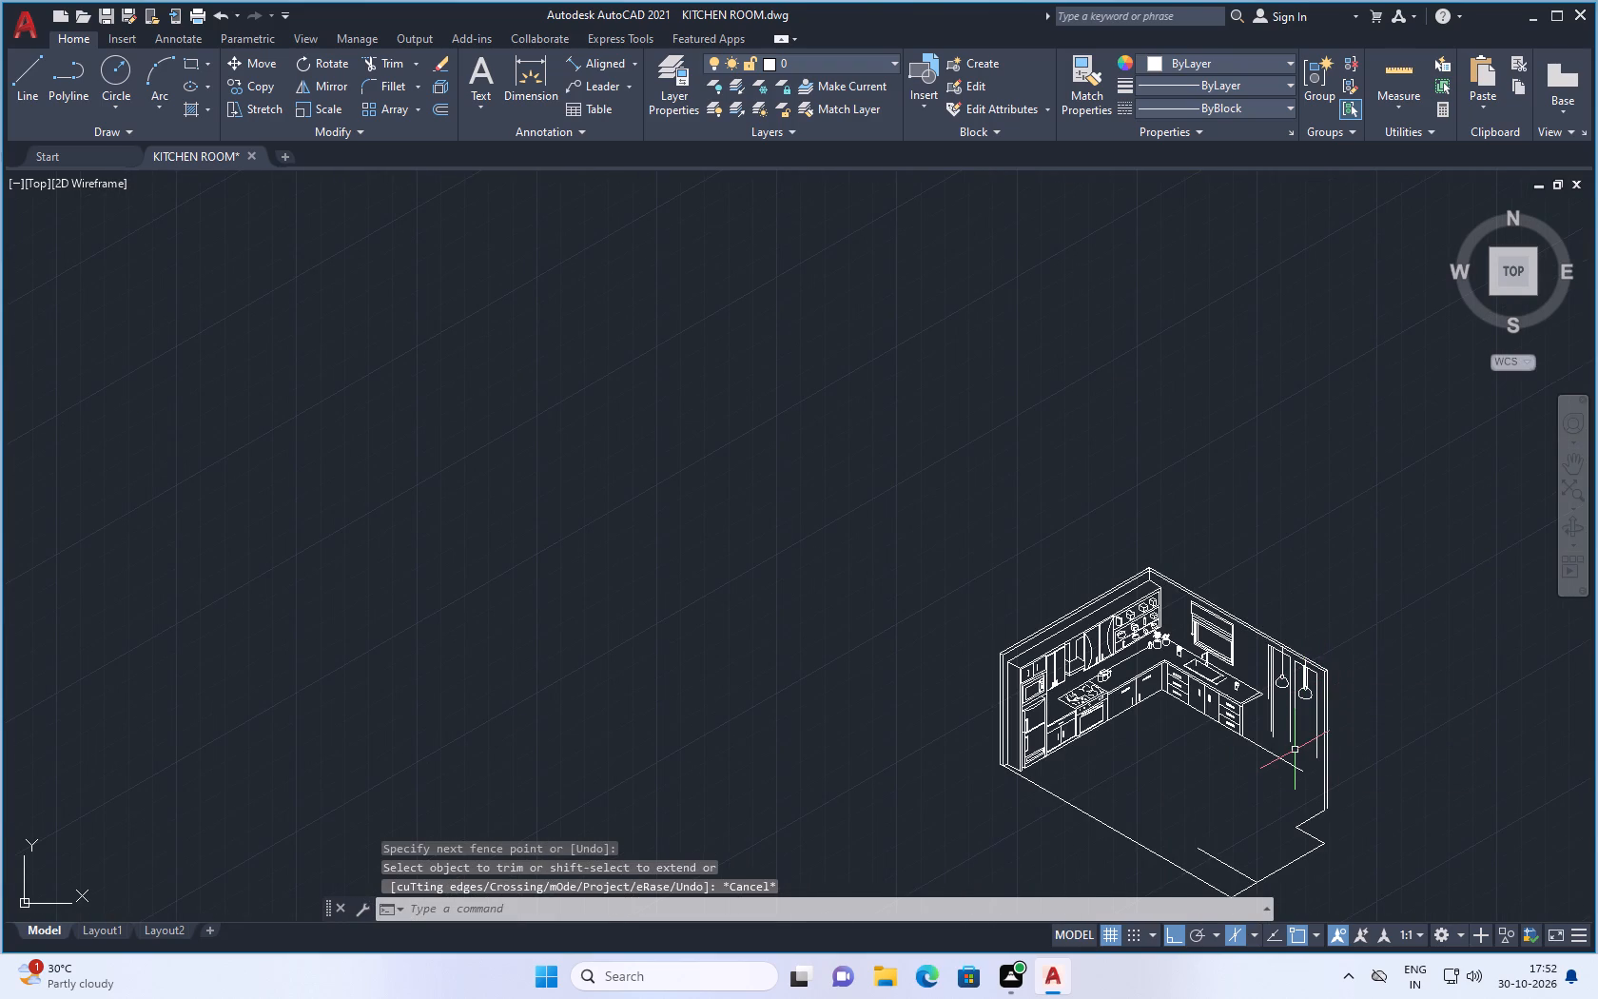
pyautogui.scroll(1, 1261, 750)
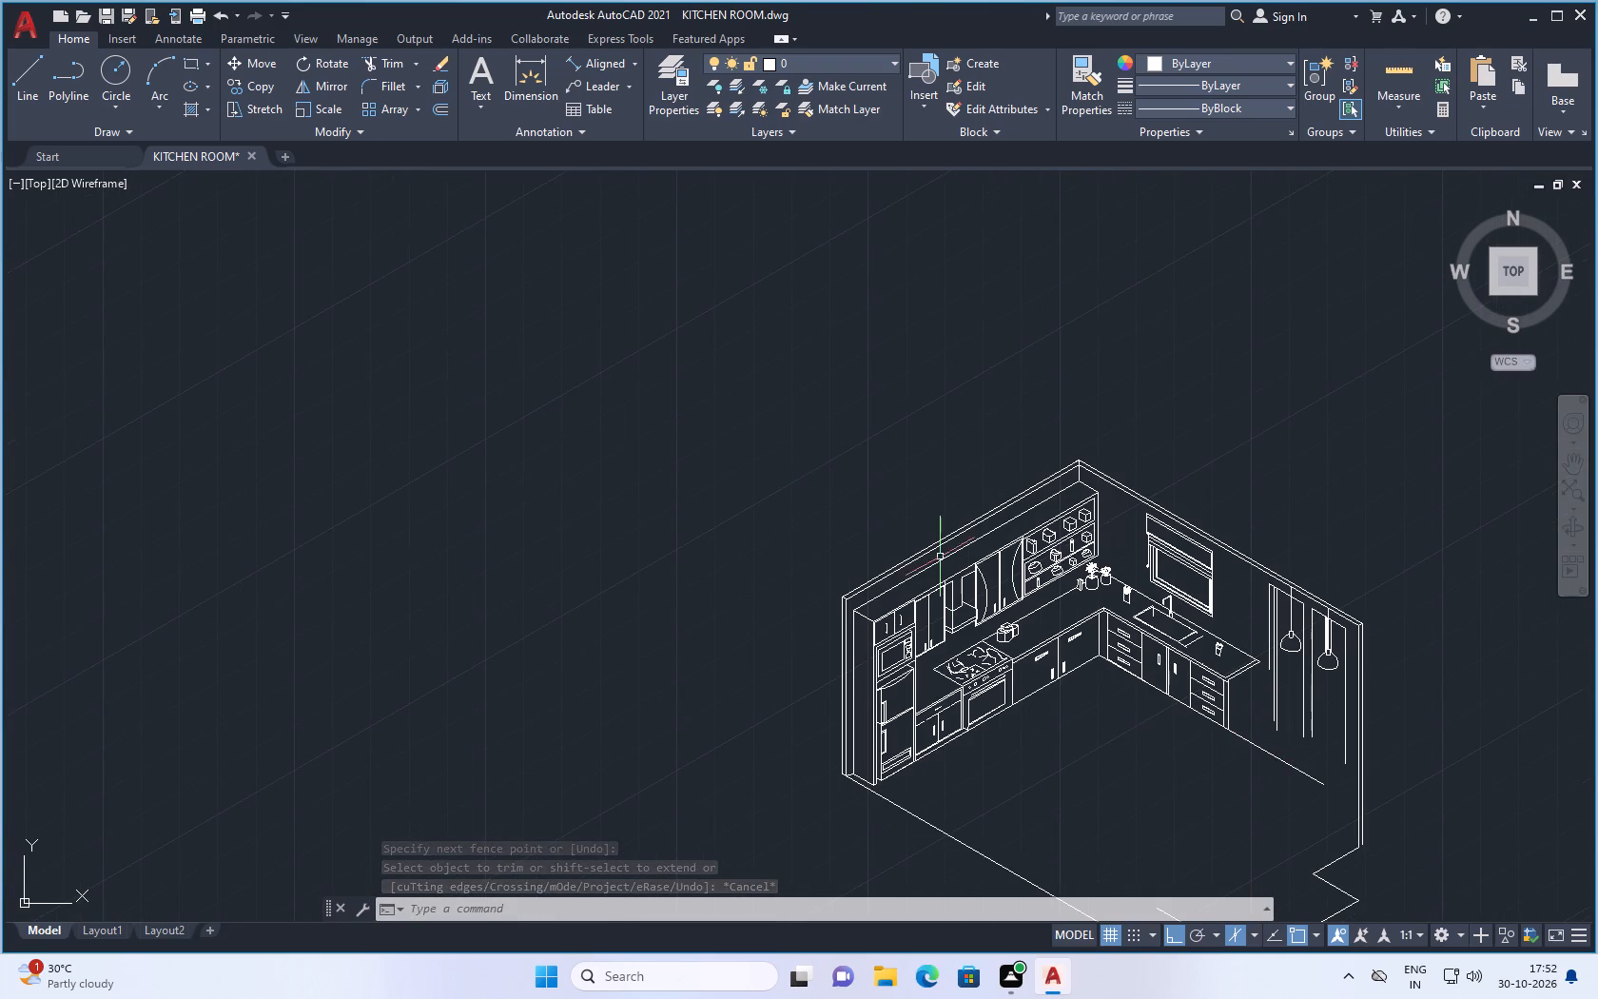
pyautogui.scroll(2, 1115, 642)
pyautogui.scroll(-2, 1038, 497)
pyautogui.scroll(2, 1056, 575)
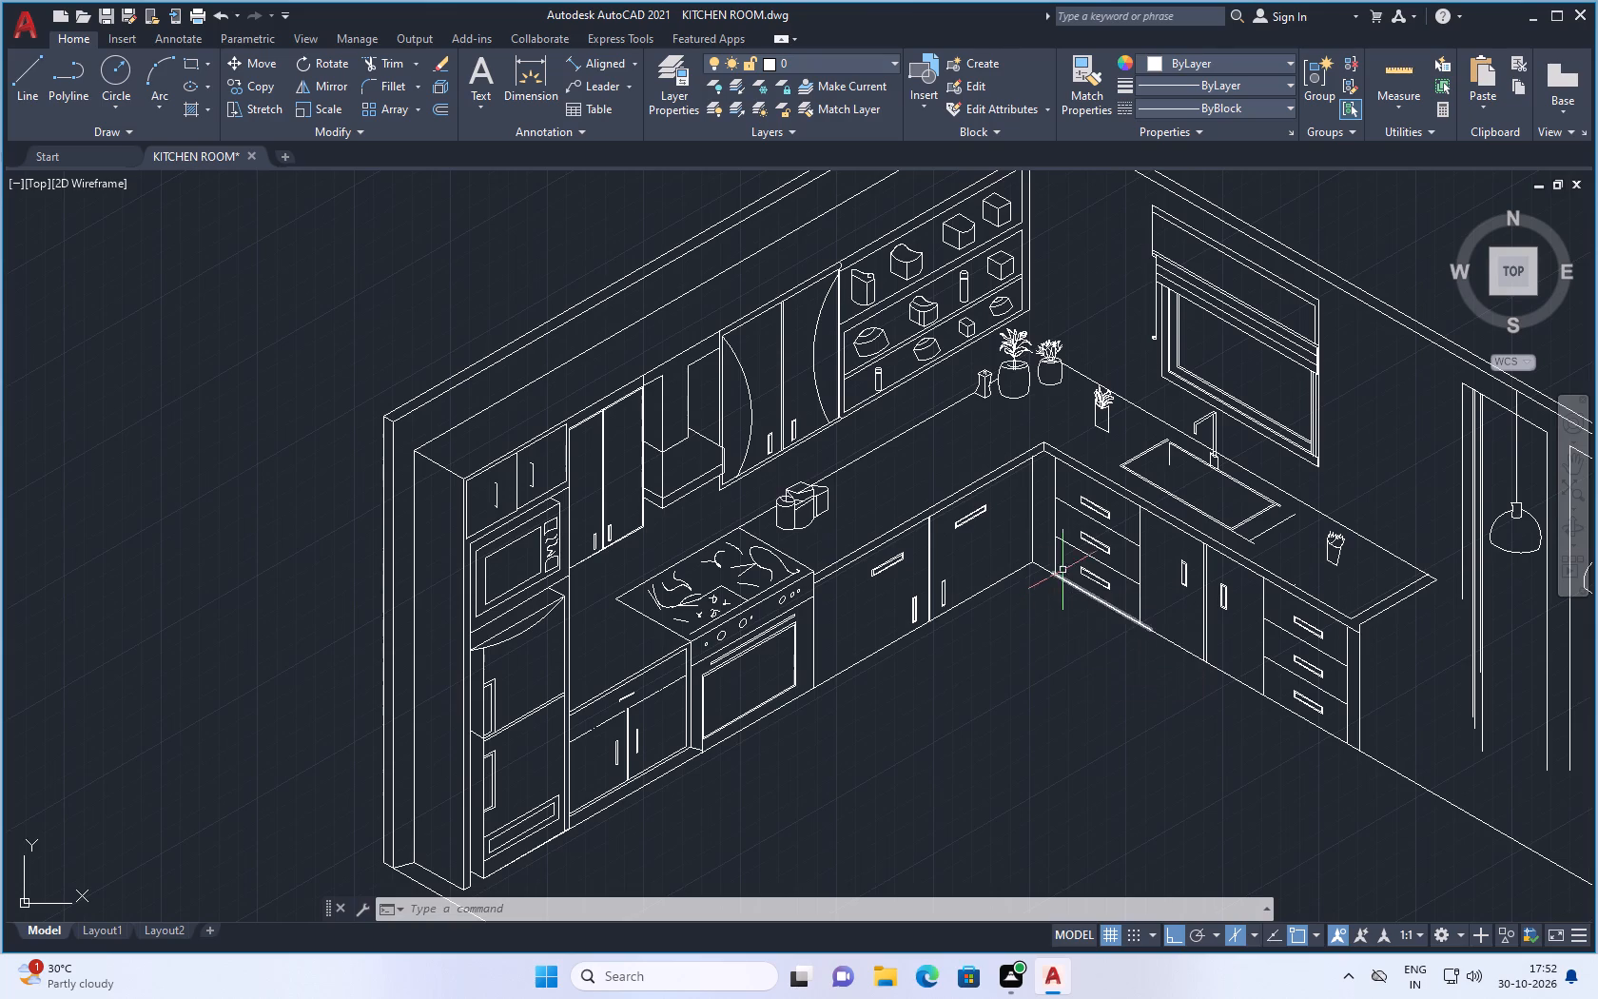
pyautogui.scroll(-1, 951, 645)
pyautogui.scroll(1, 858, 618)
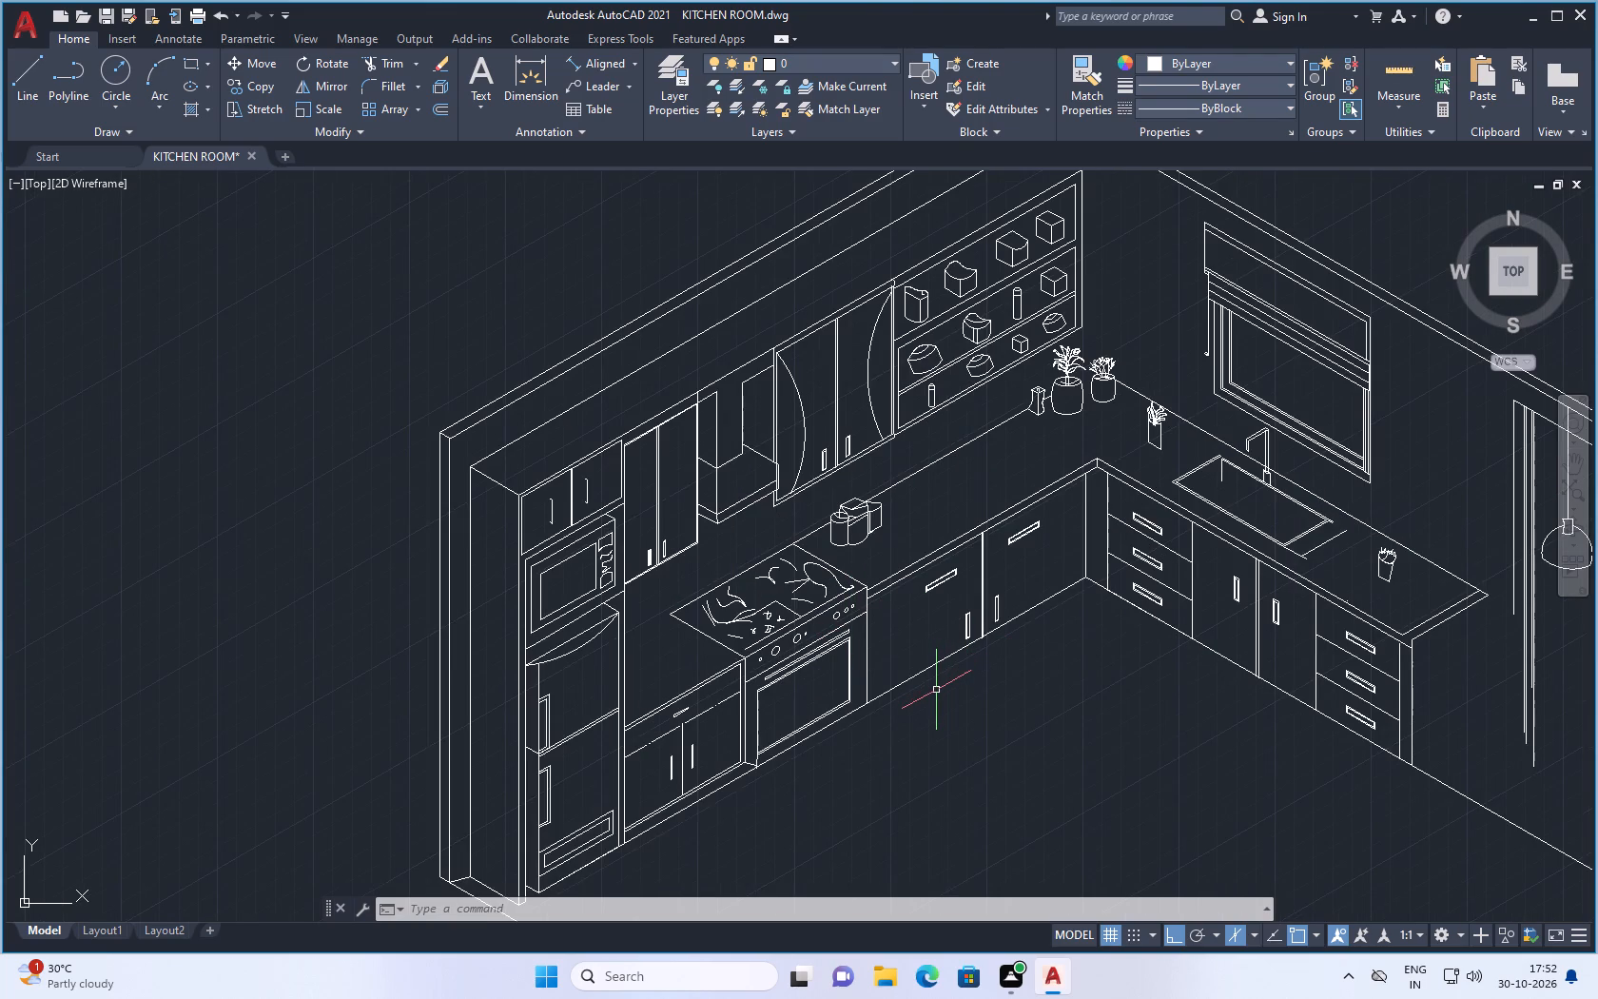
pyautogui.scroll(-2, 936, 690)
pyautogui.scroll(2, 1148, 750)
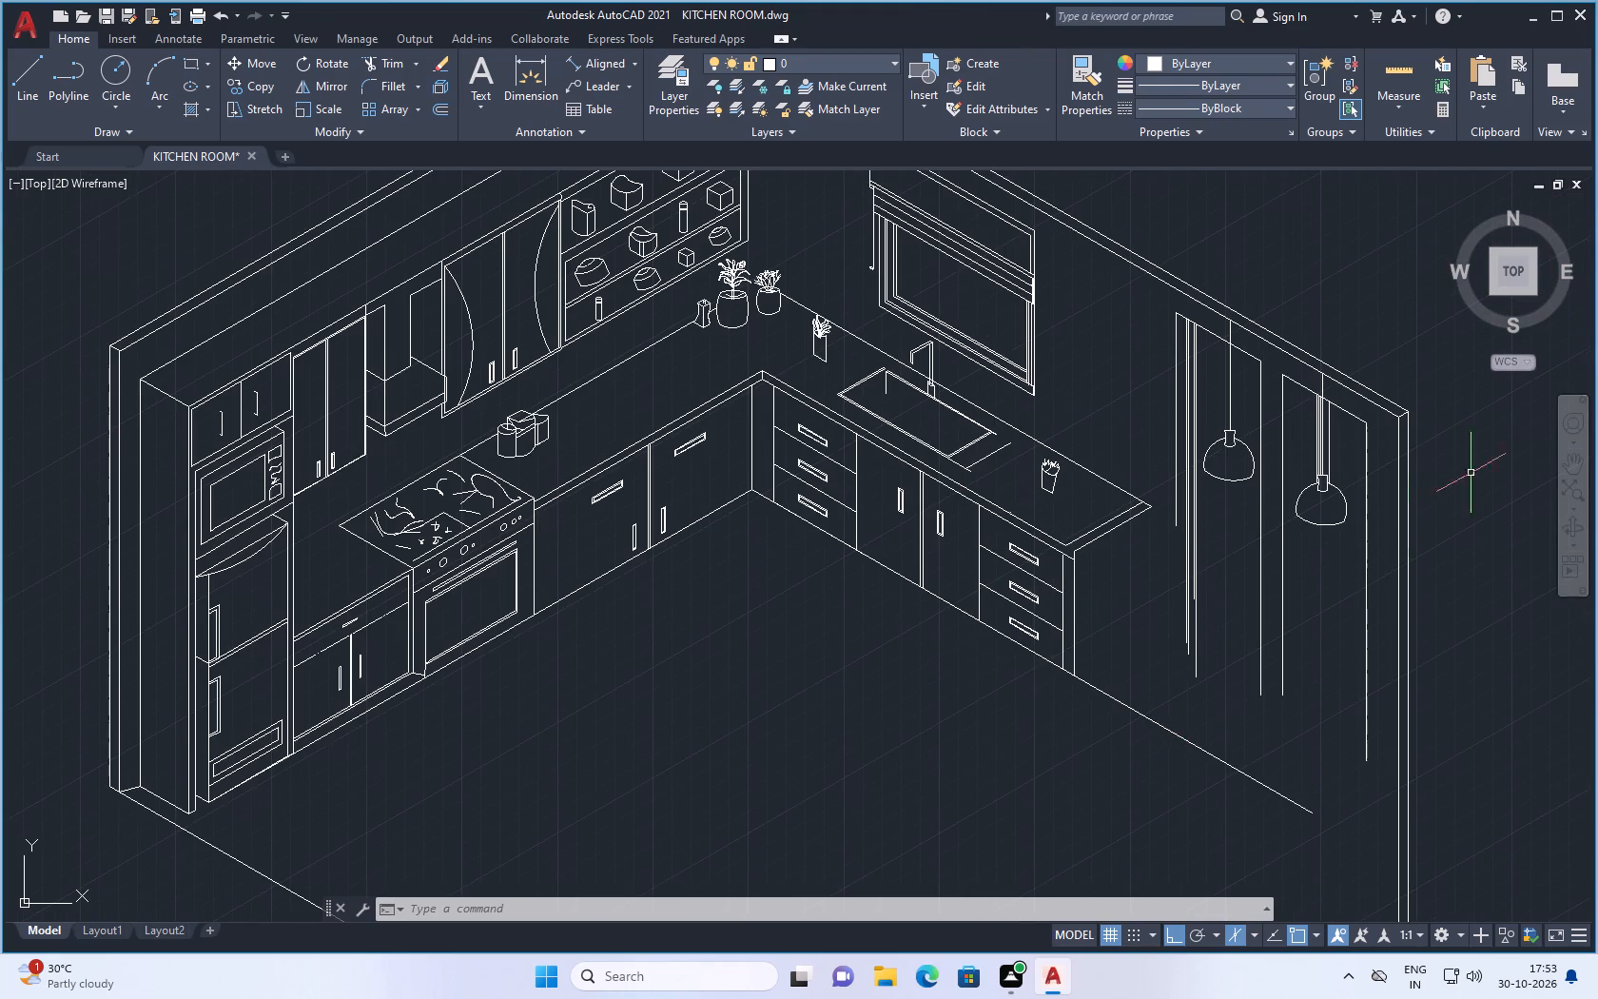
pyautogui.scroll(1, 1292, 570)
# Draw three short parallel vertical lines running down from the lower edge of the second pendant lamp's shade.
pyautogui.click(25, 80)
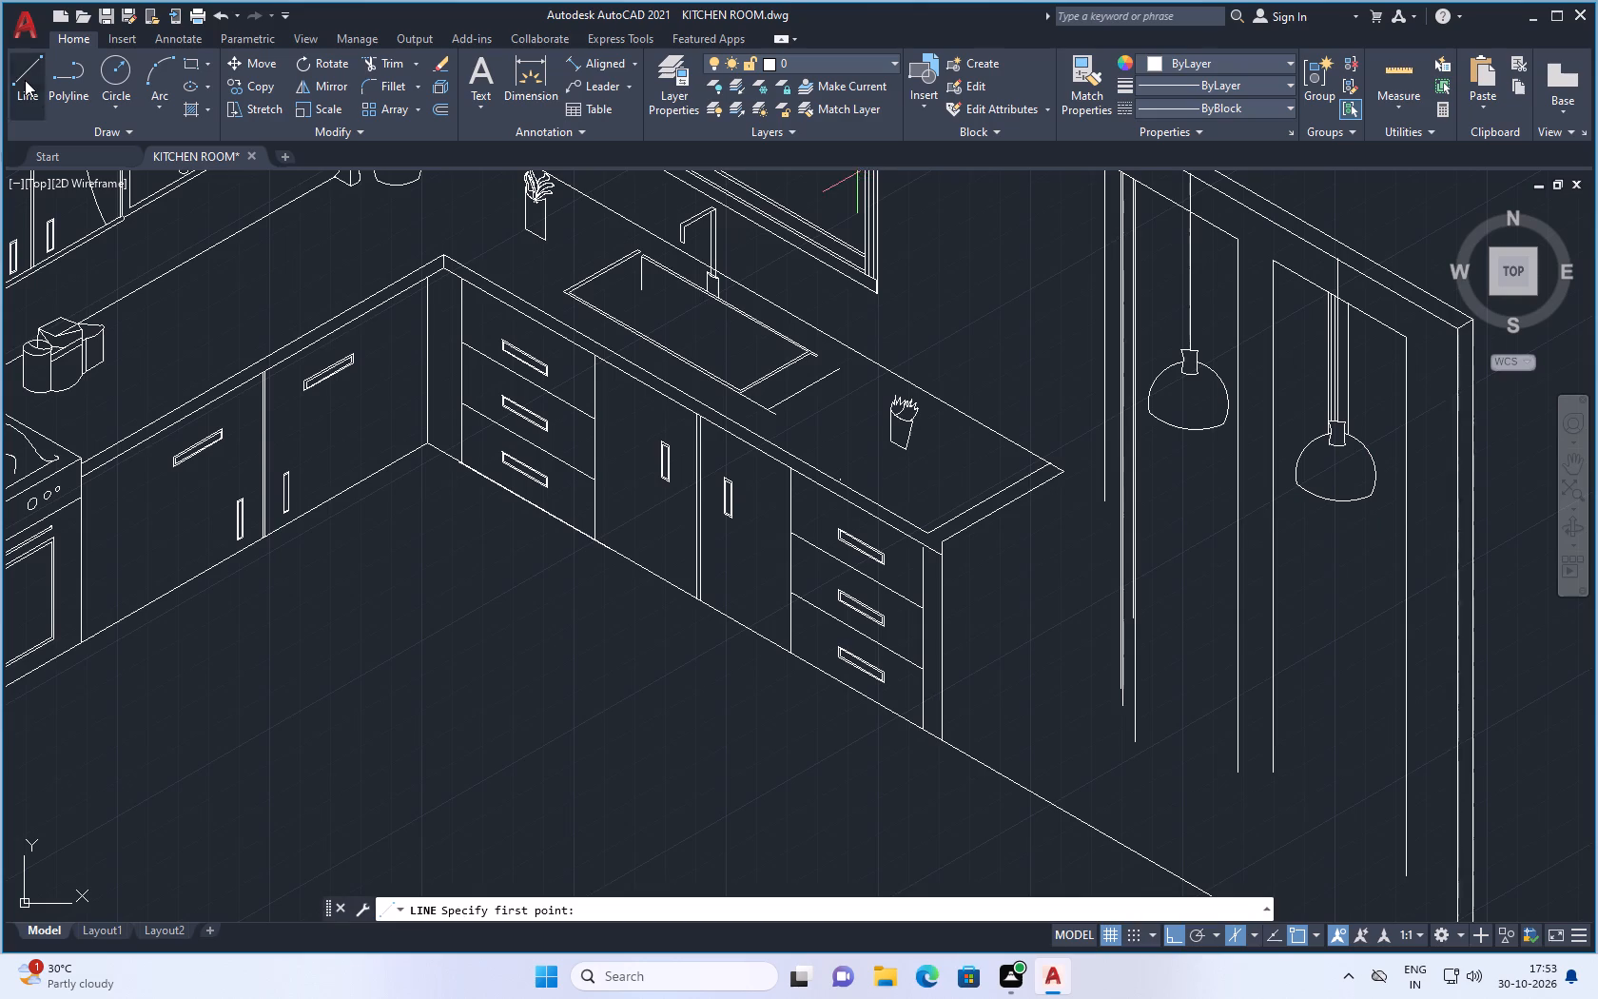
pyautogui.scroll(1, 1311, 500)
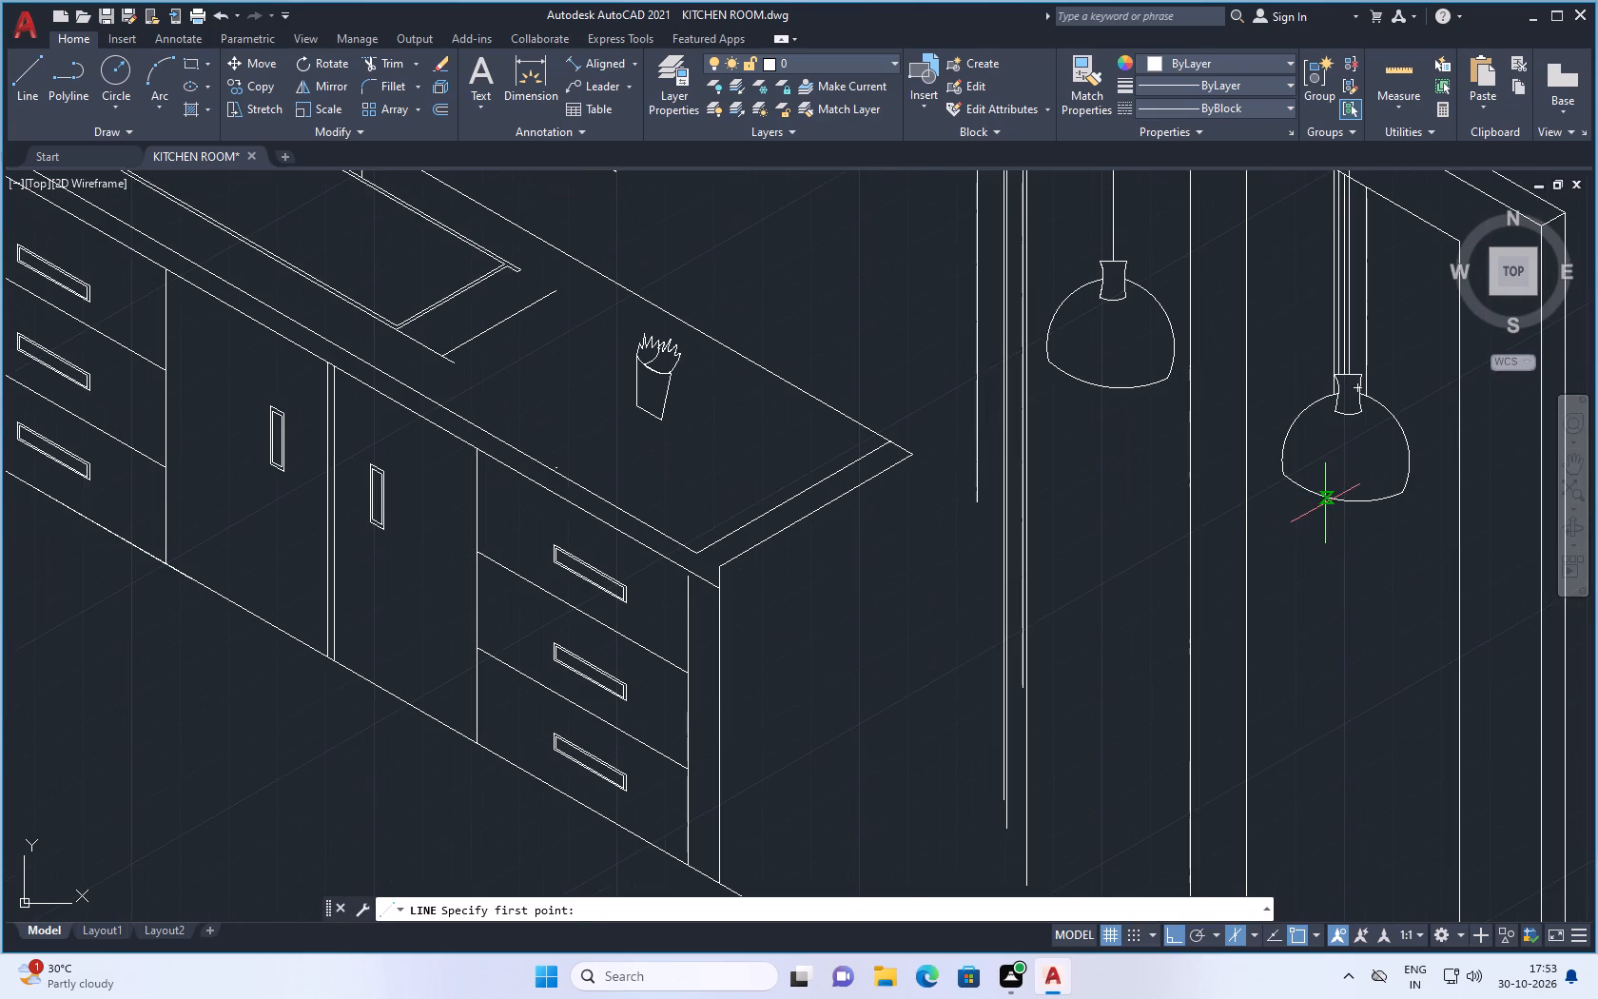
pyautogui.click(1325, 503)
pyautogui.click(1312, 605)
pyautogui.press('space')
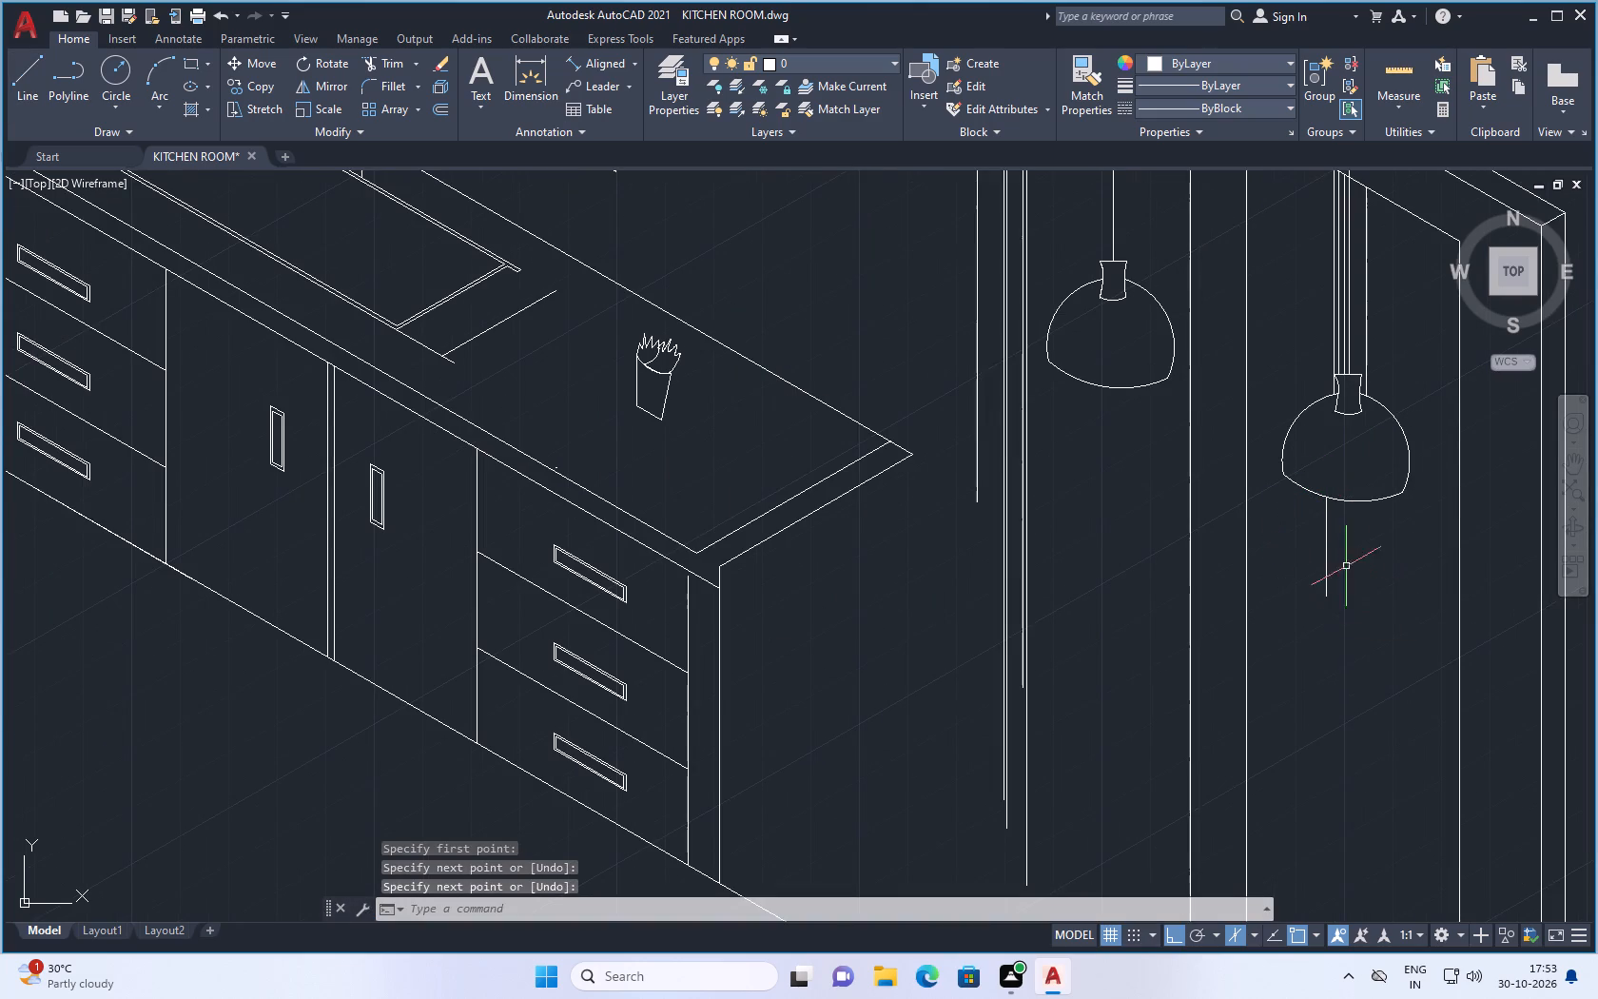
pyautogui.press('space')
pyautogui.scroll(2, 1338, 519)
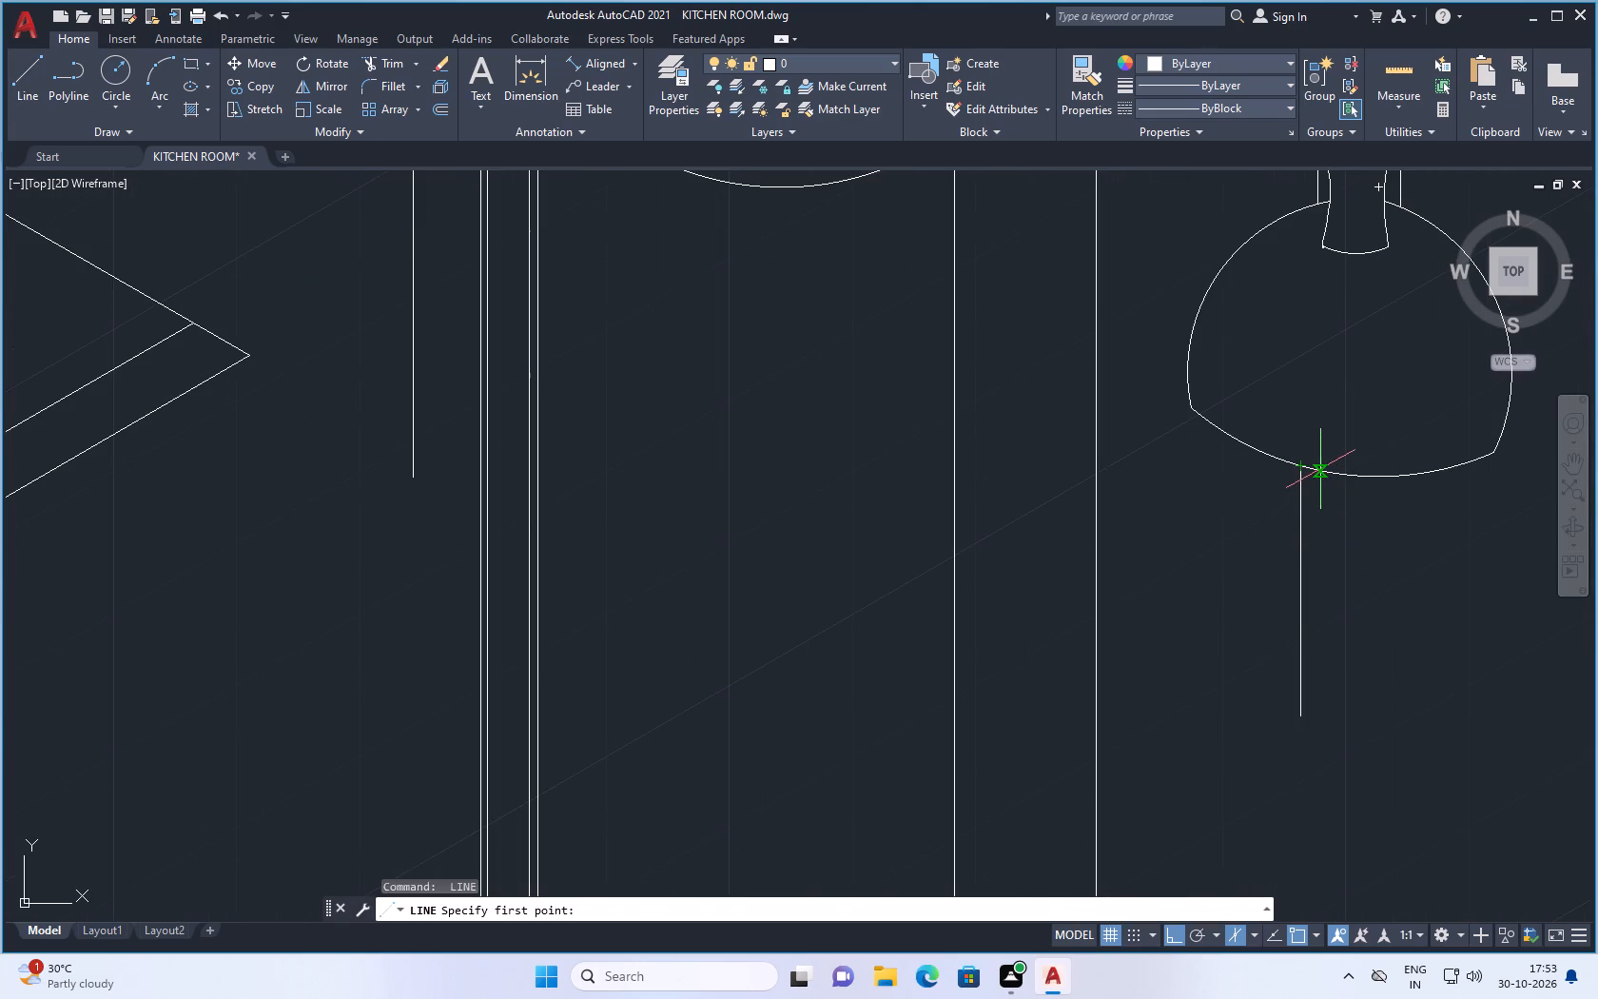
pyautogui.click(1320, 469)
pyautogui.click(1318, 718)
pyautogui.press('space')
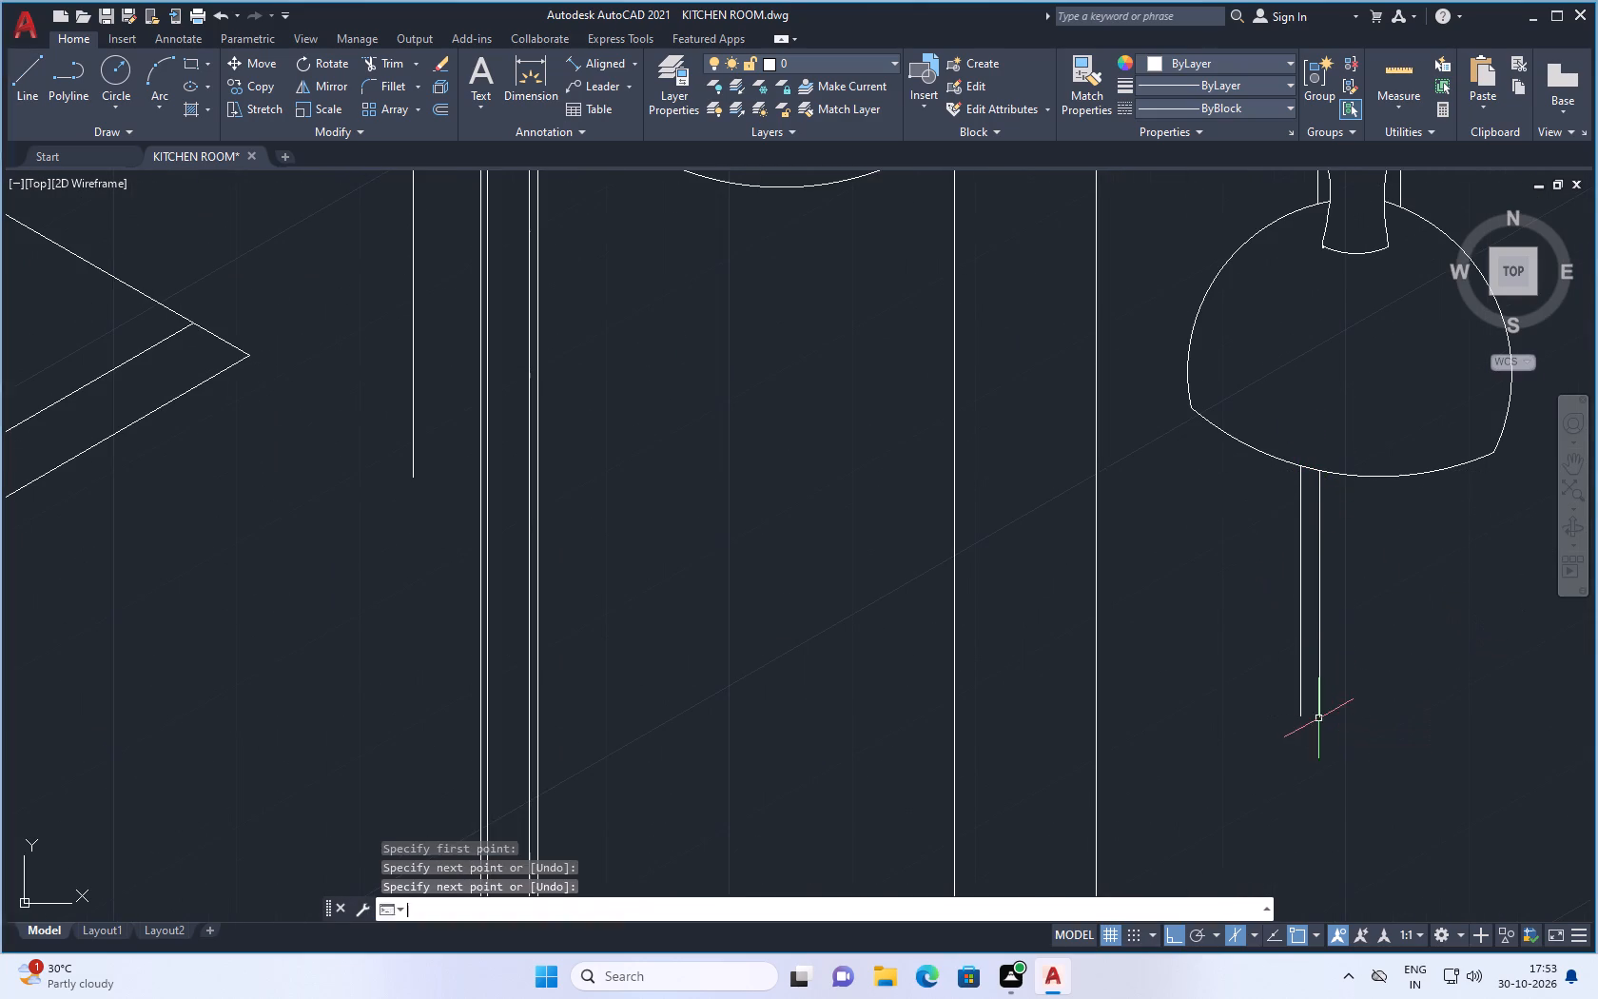
pyautogui.press('space')
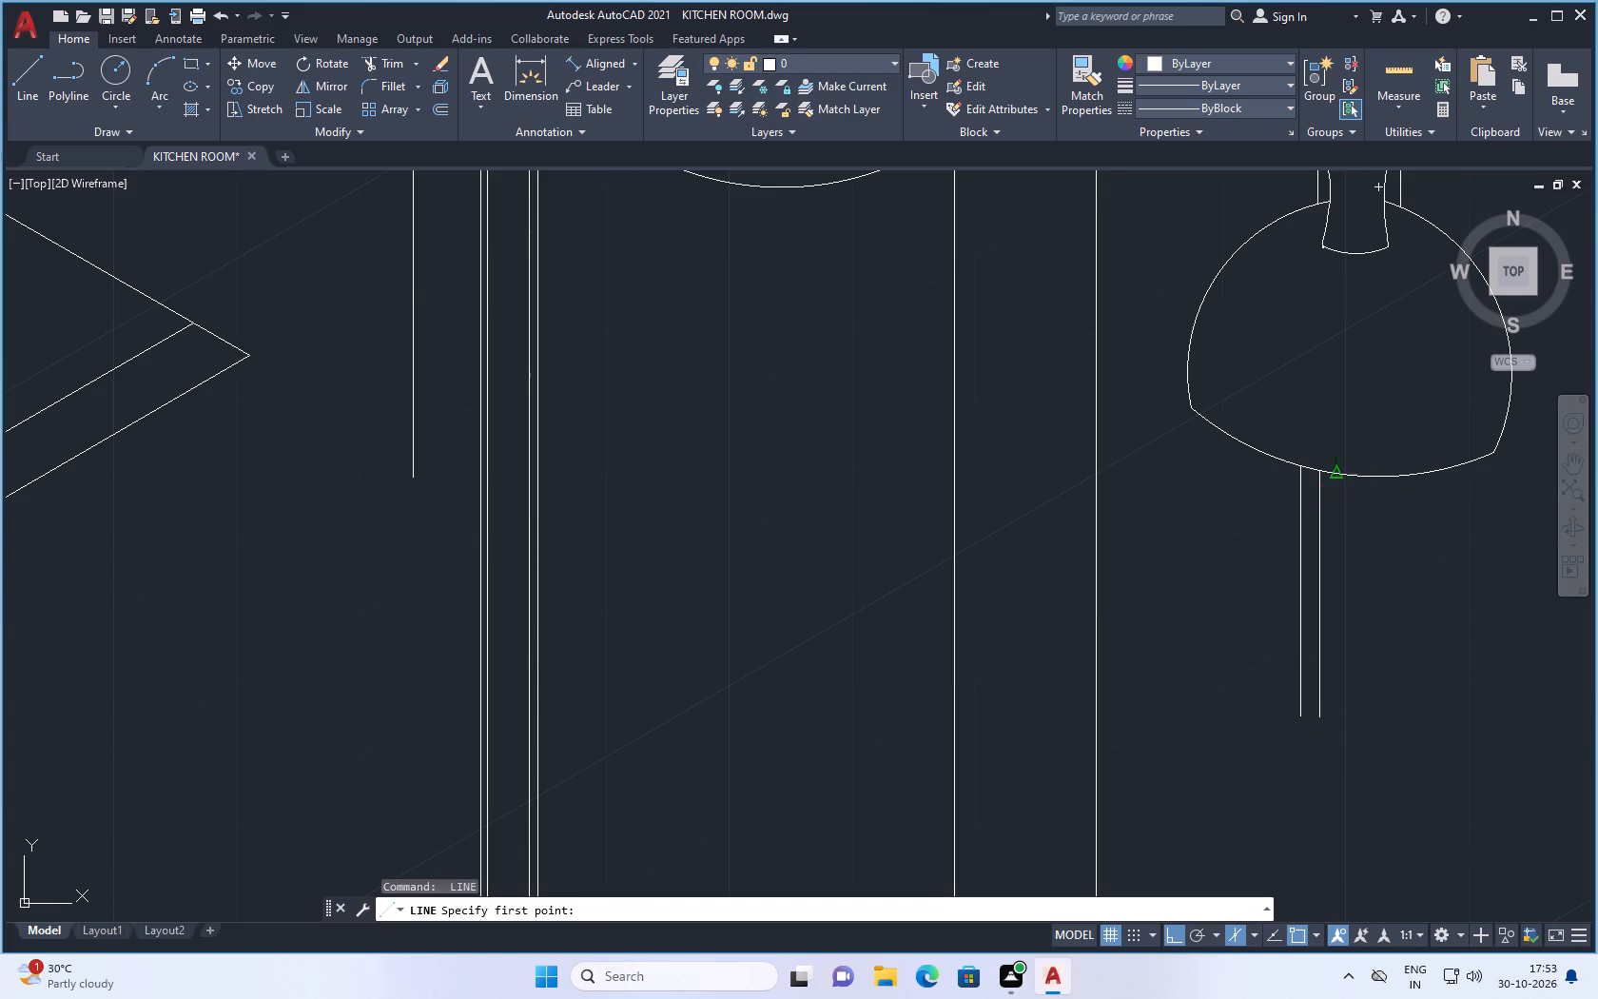
pyautogui.click(1335, 475)
pyautogui.click(1326, 736)
pyautogui.press('space')
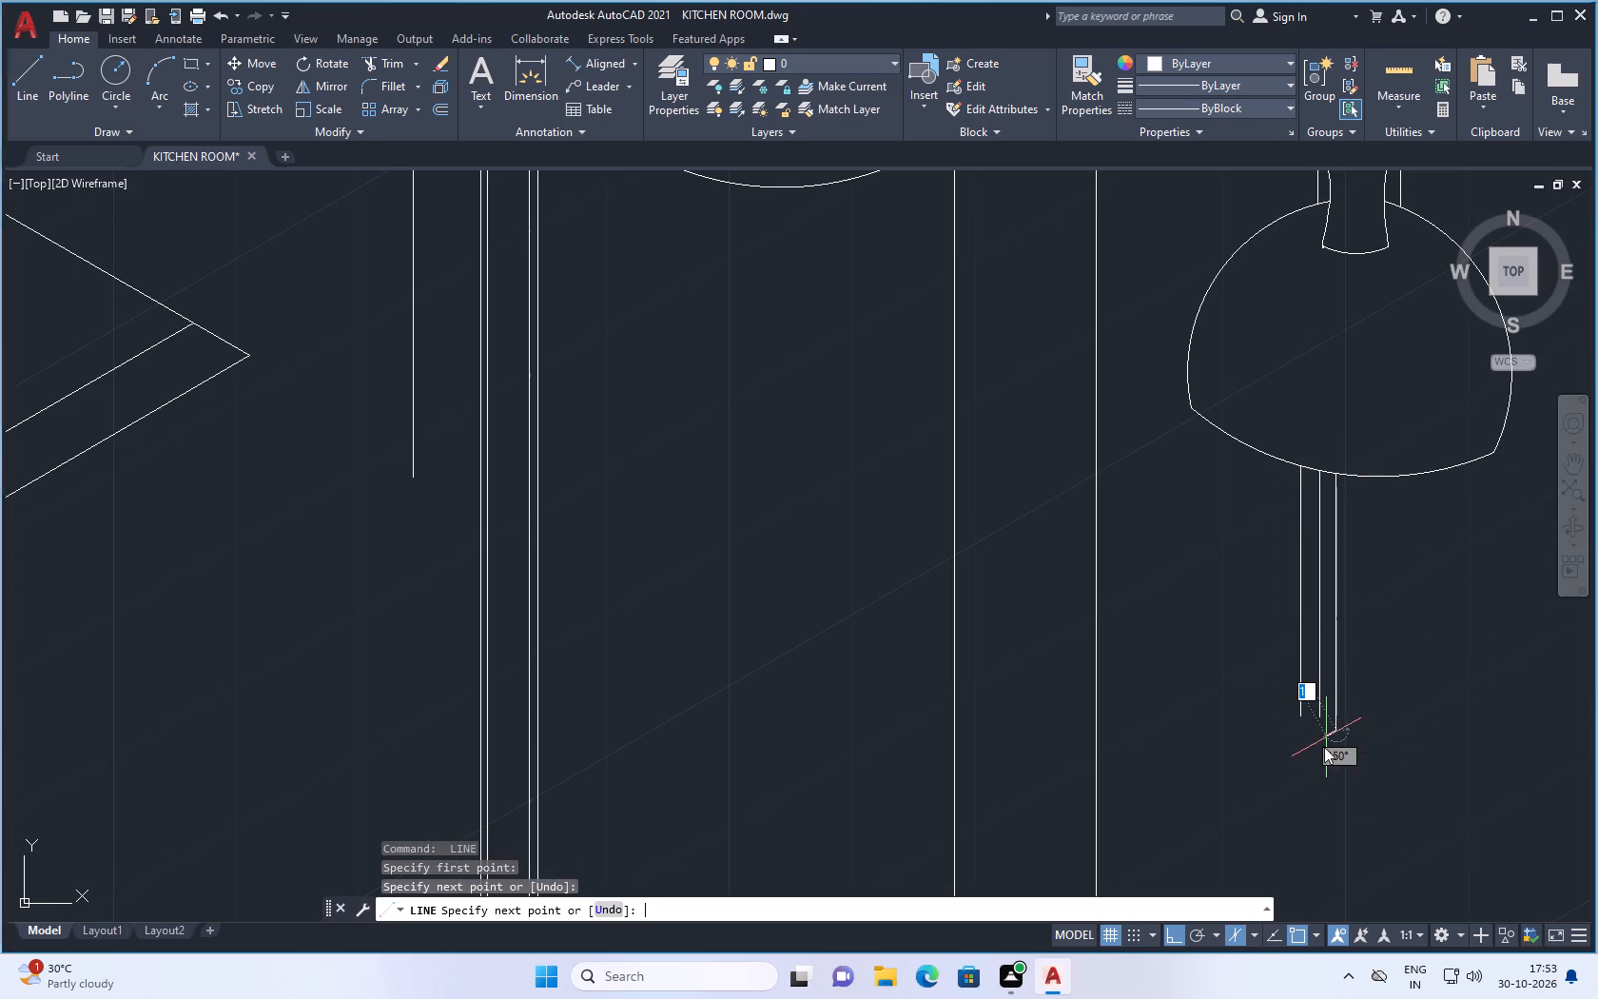
# Draw a vertical line from the upper edge of the second lamp's shade, beside its neck, down past the shade's lower edge.
pyautogui.scroll(-2, 1125, 715)
pyautogui.scroll(1, 1238, 699)
pyautogui.press('space')
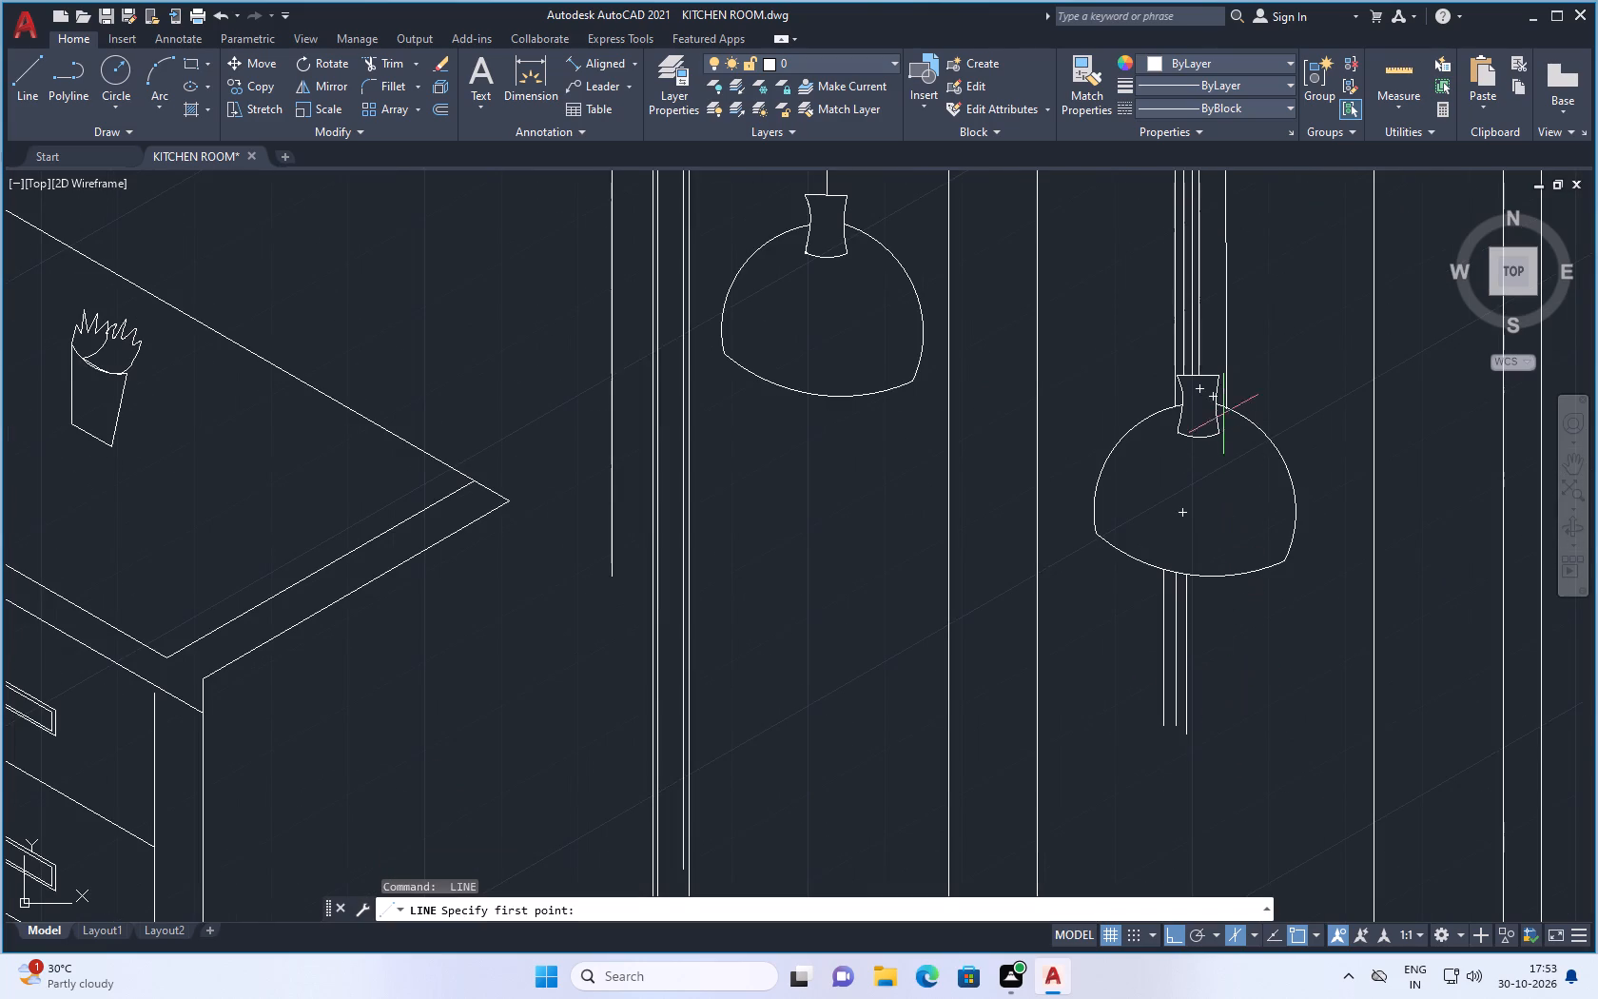
pyautogui.moveTo(1225, 400); pyautogui.dragTo(1225, 408)
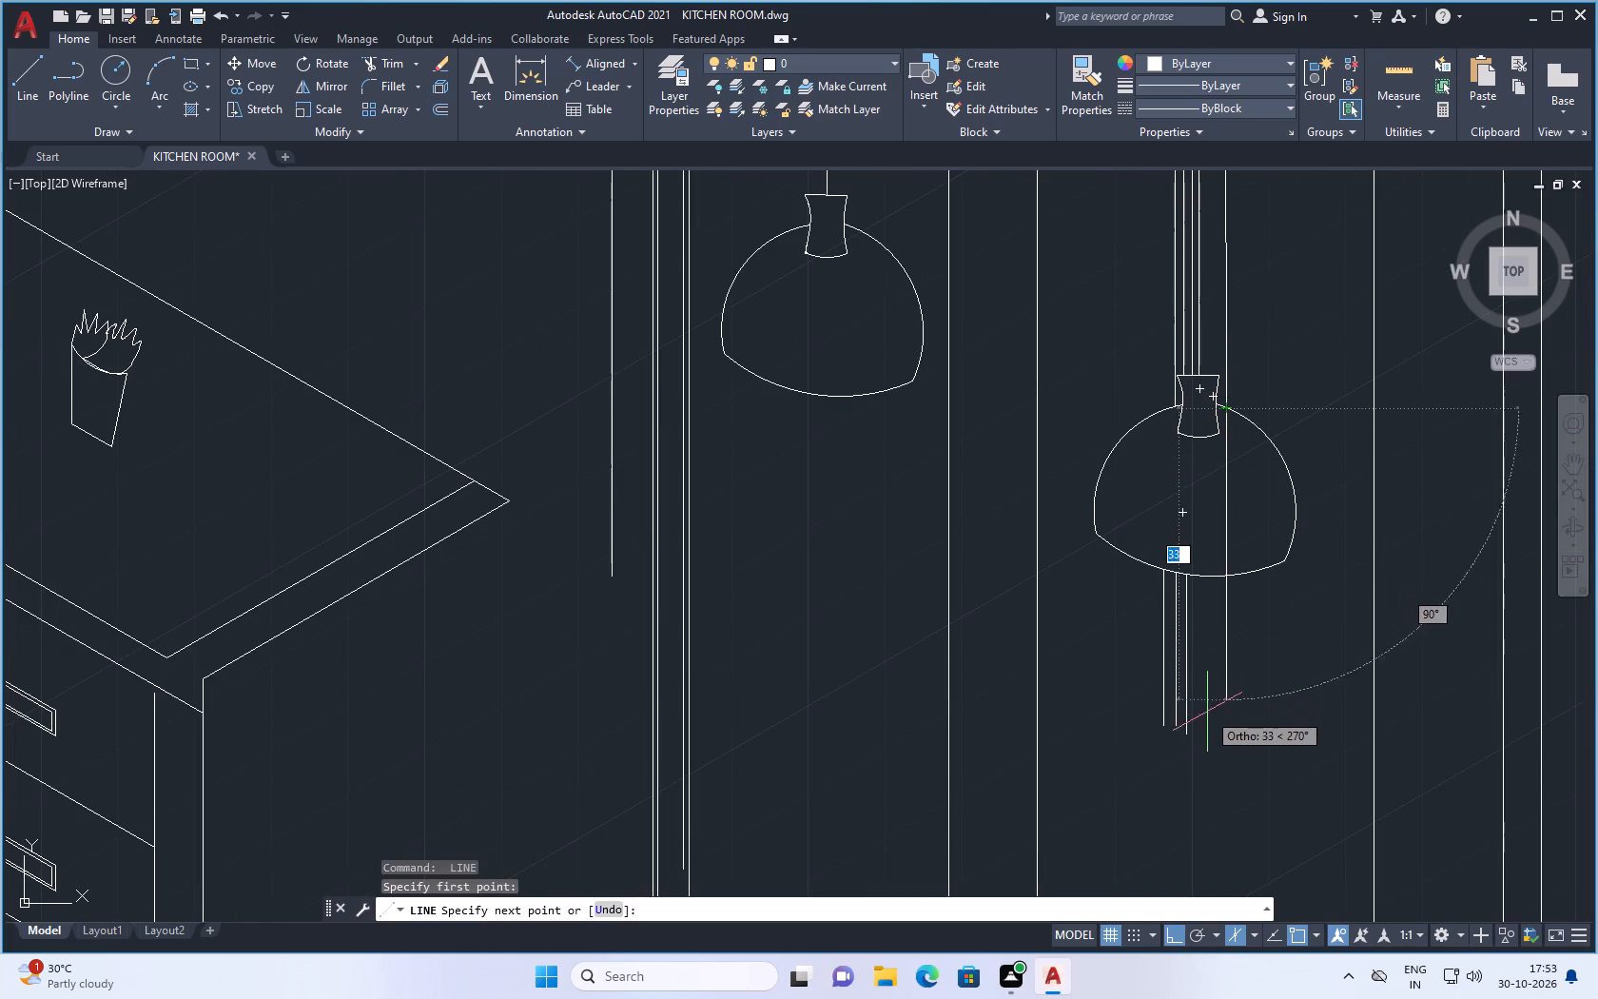
pyautogui.click(1204, 771)
pyautogui.press('space')
# Switch the isometric drafting plane to Isoplane Top.
pyautogui.scroll(-2, 1197, 654)
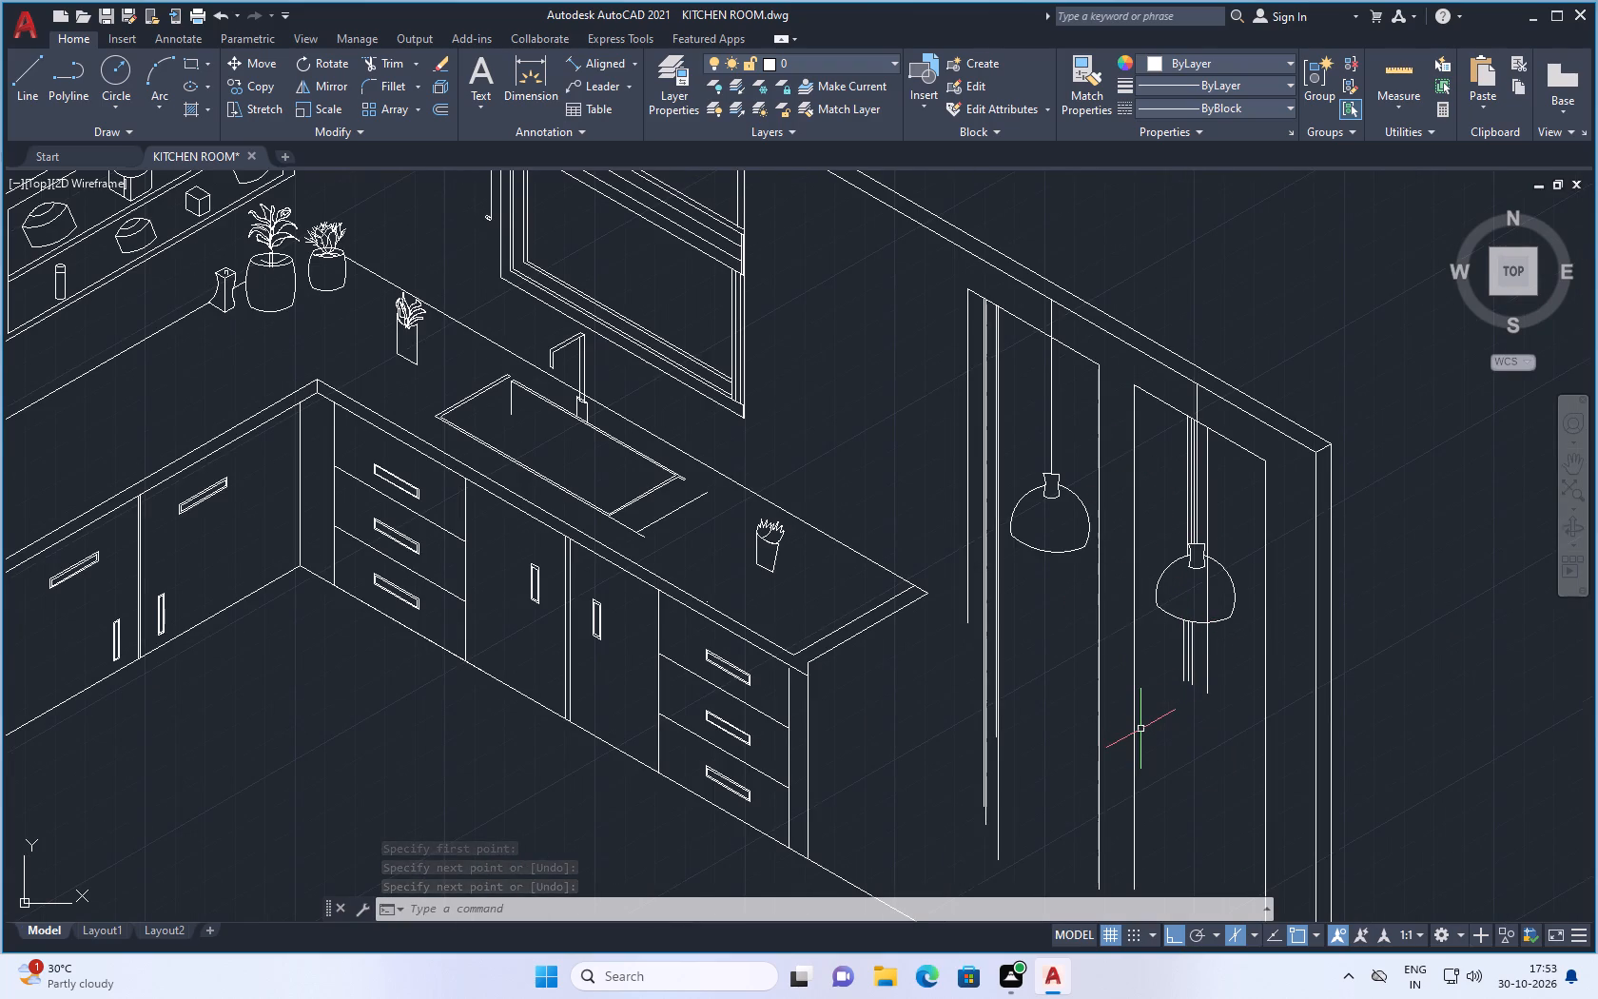
pyautogui.click(29, 70)
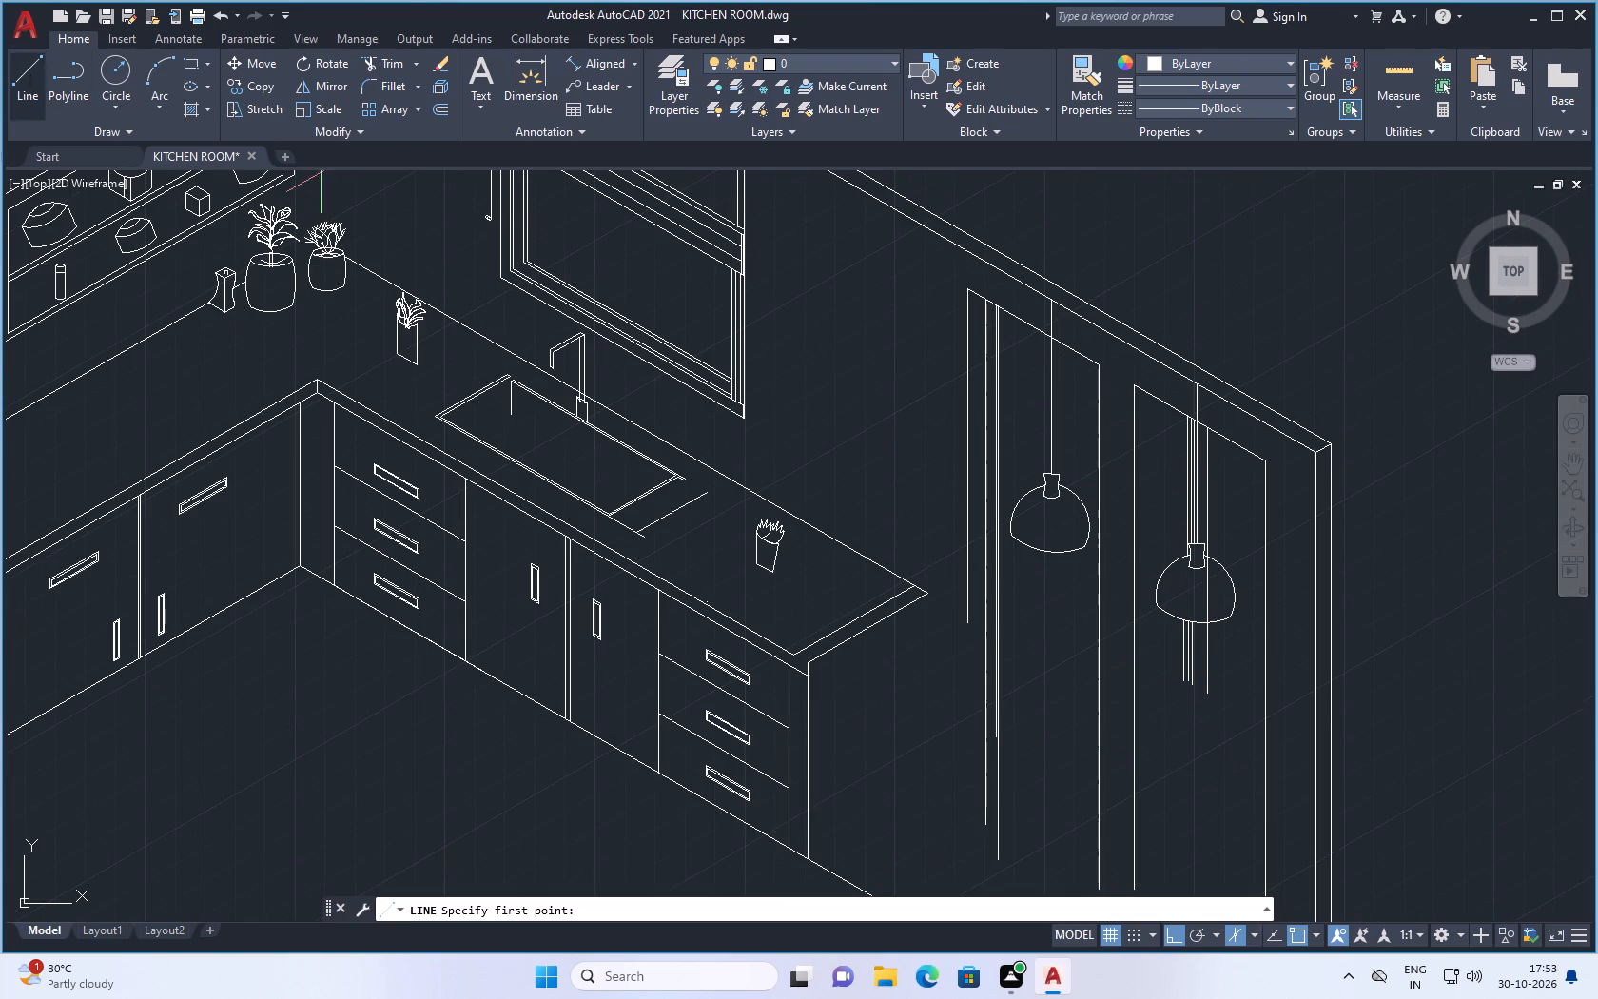
pyautogui.scroll(2, 1220, 697)
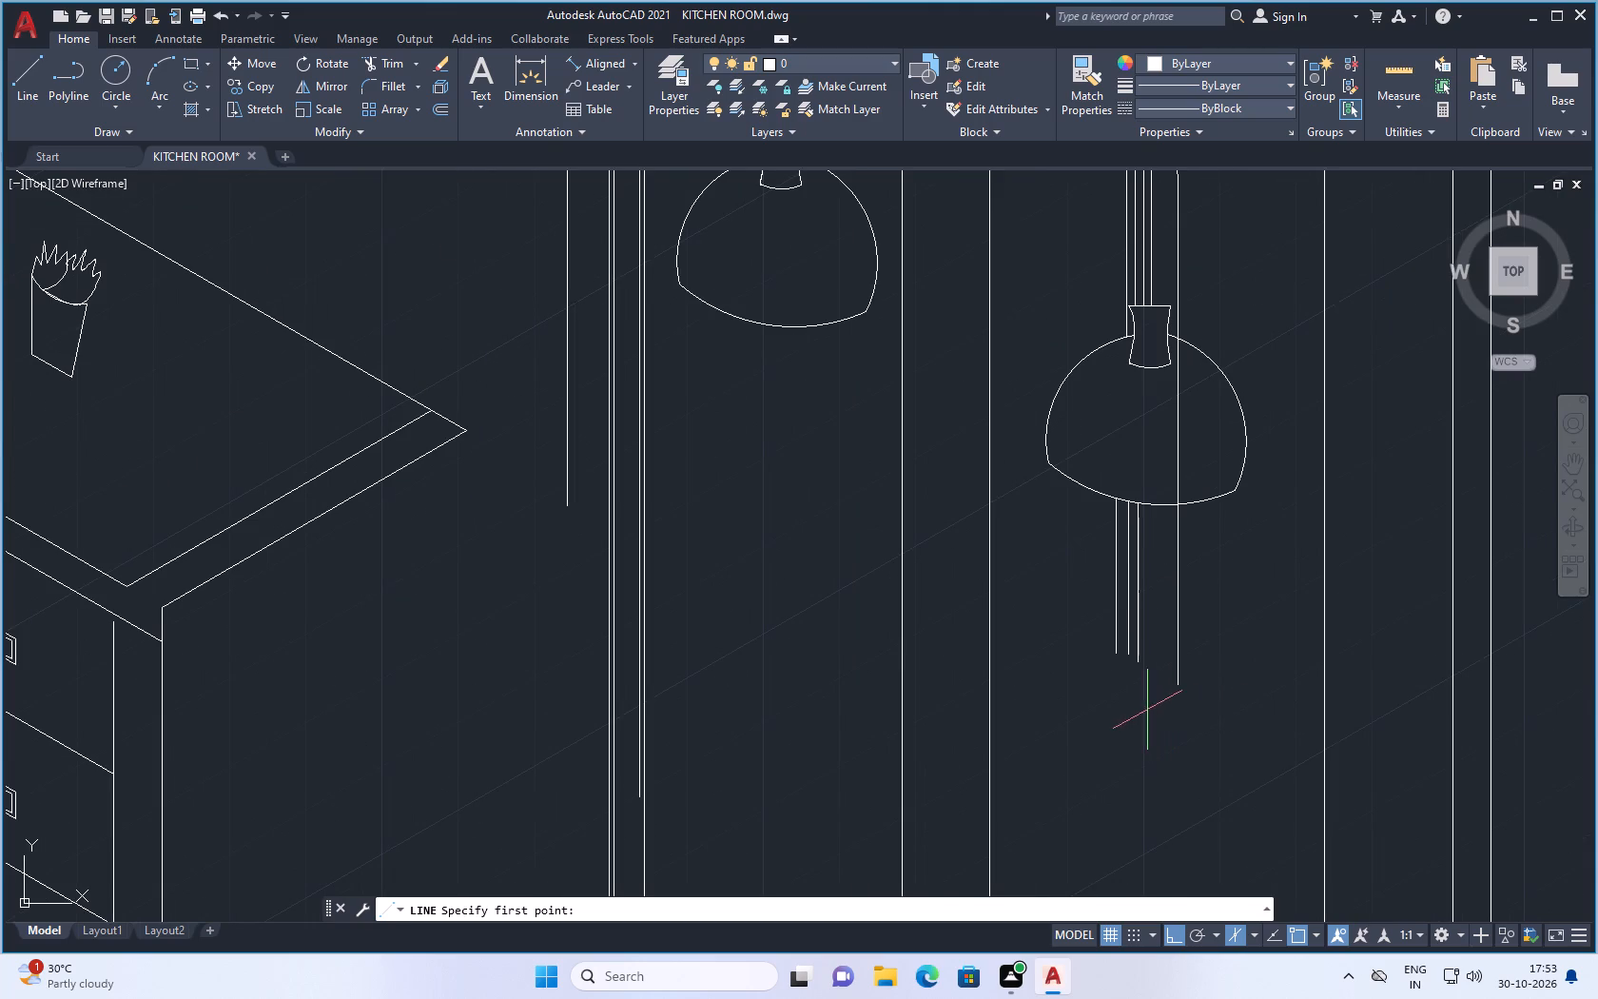
pyautogui.click(973, 634)
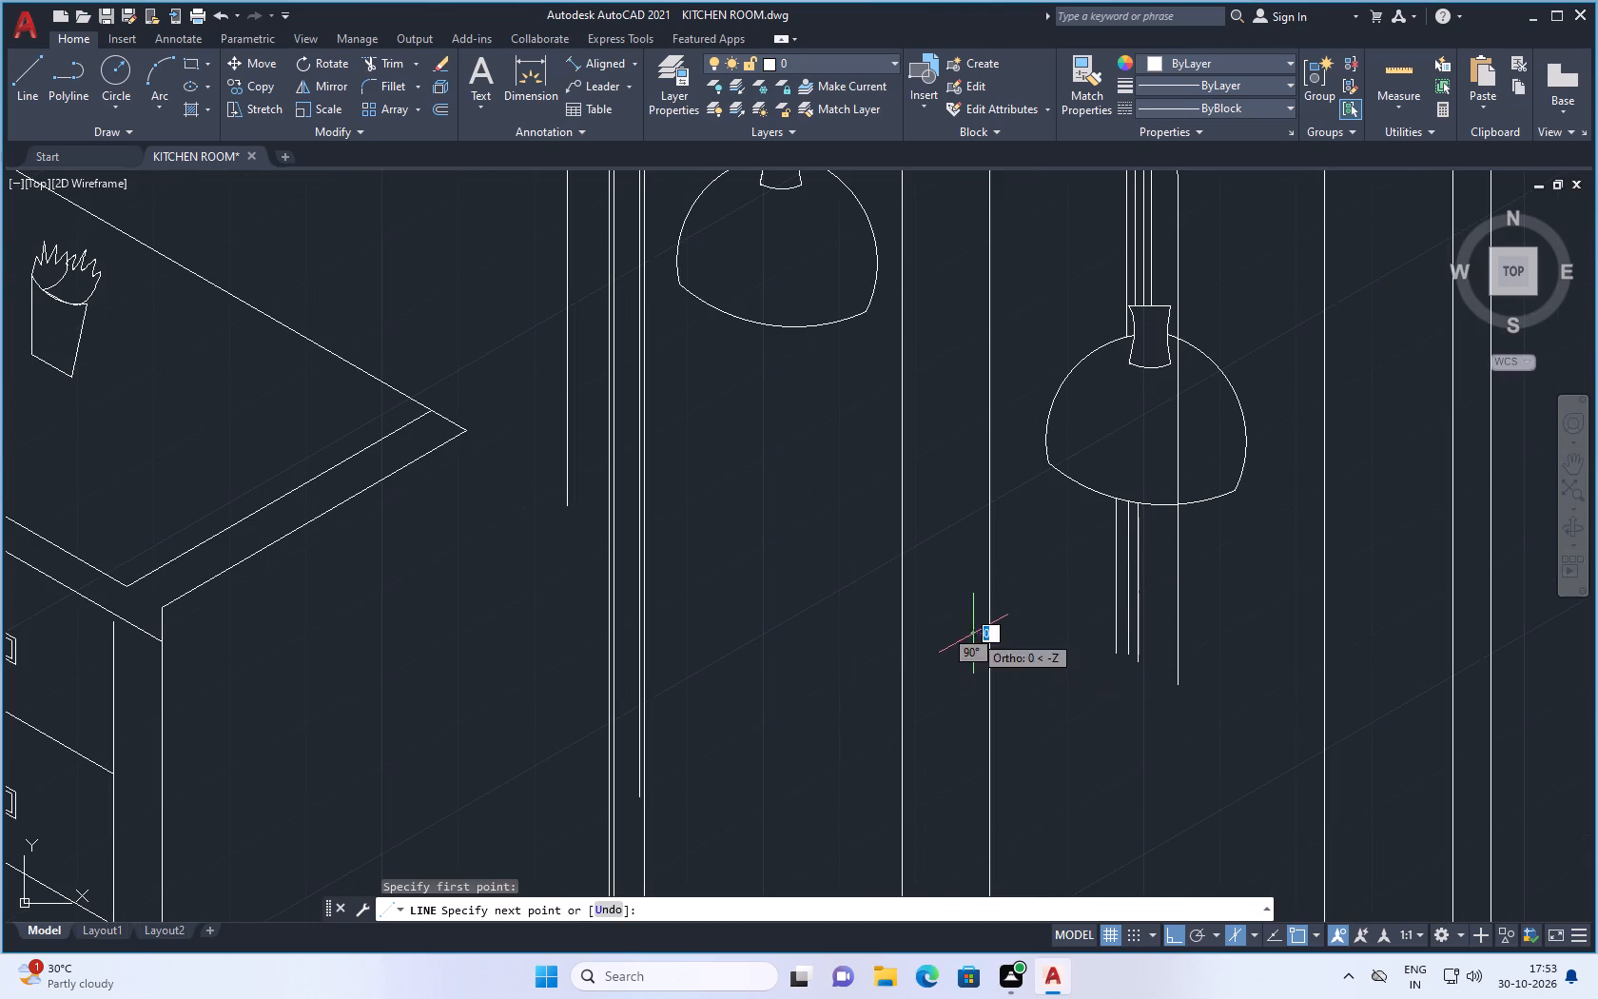
pyautogui.click(1250, 937)
pyautogui.click(1266, 877)
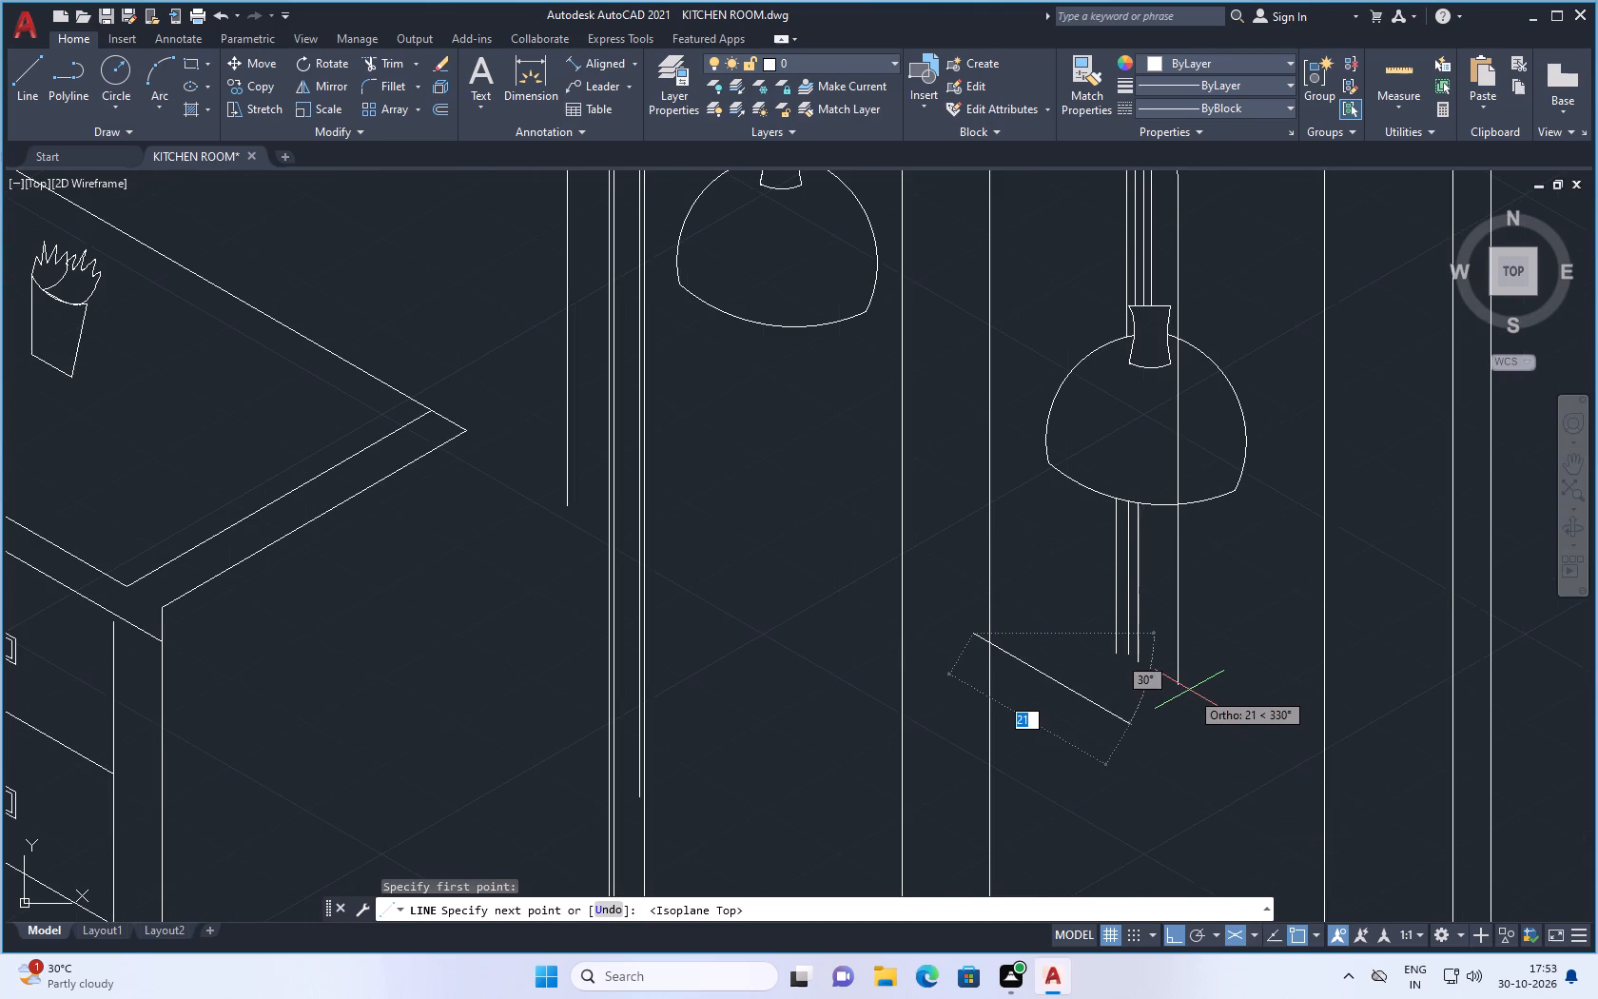
pyautogui.press('Escape')
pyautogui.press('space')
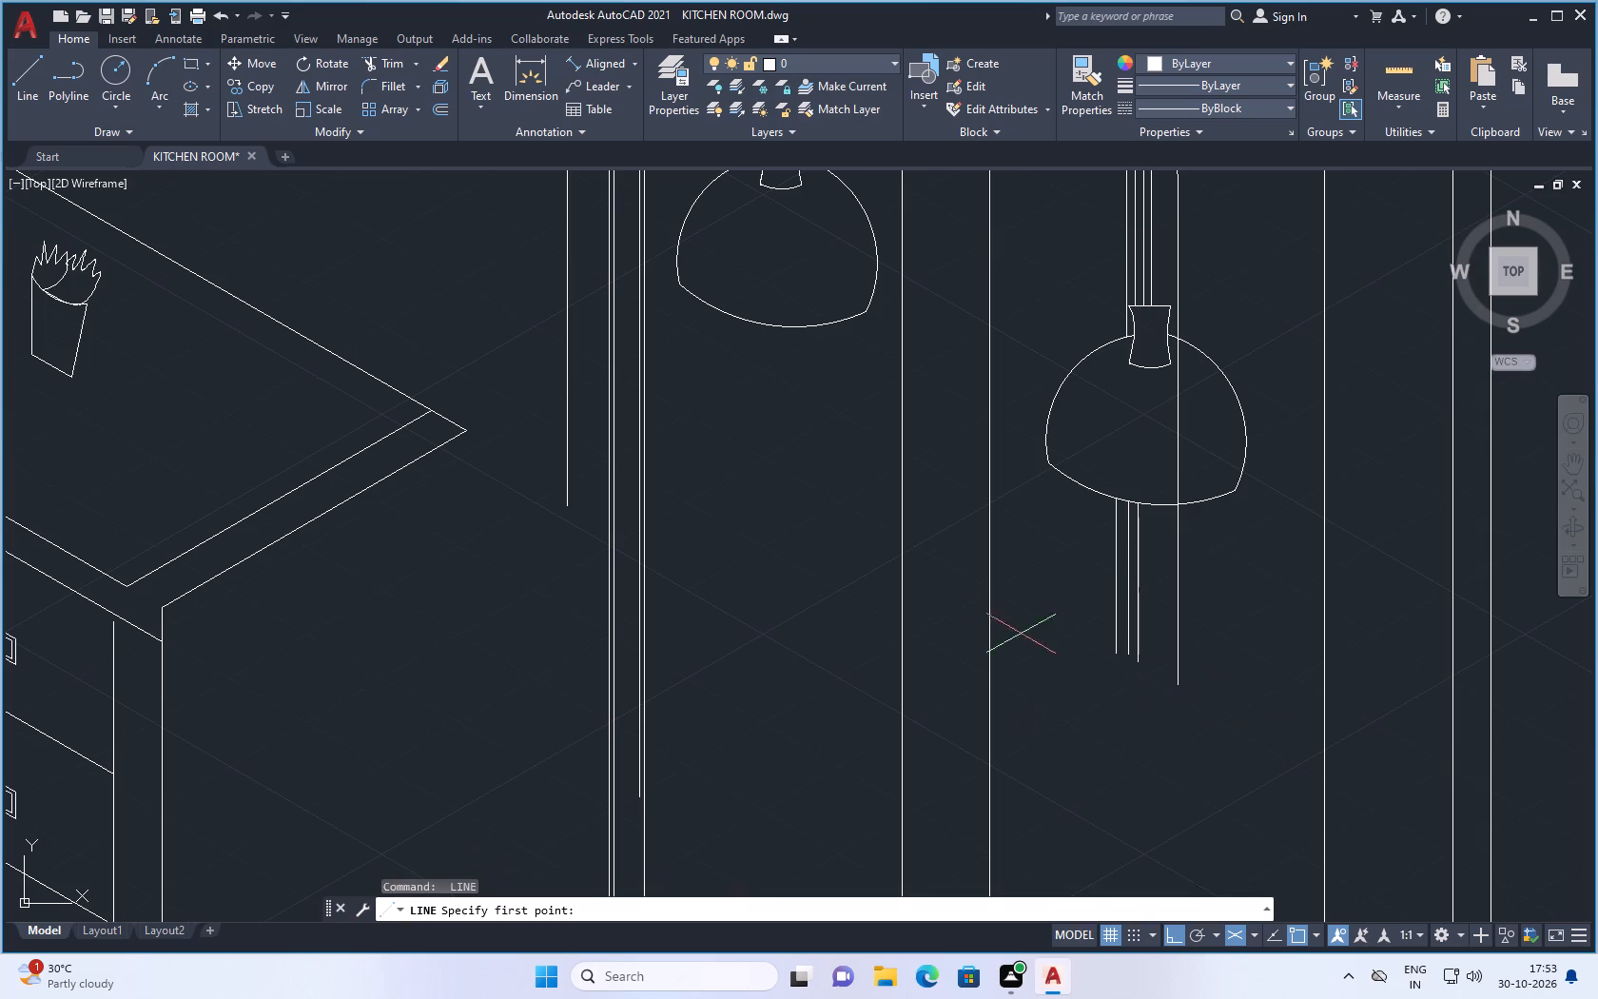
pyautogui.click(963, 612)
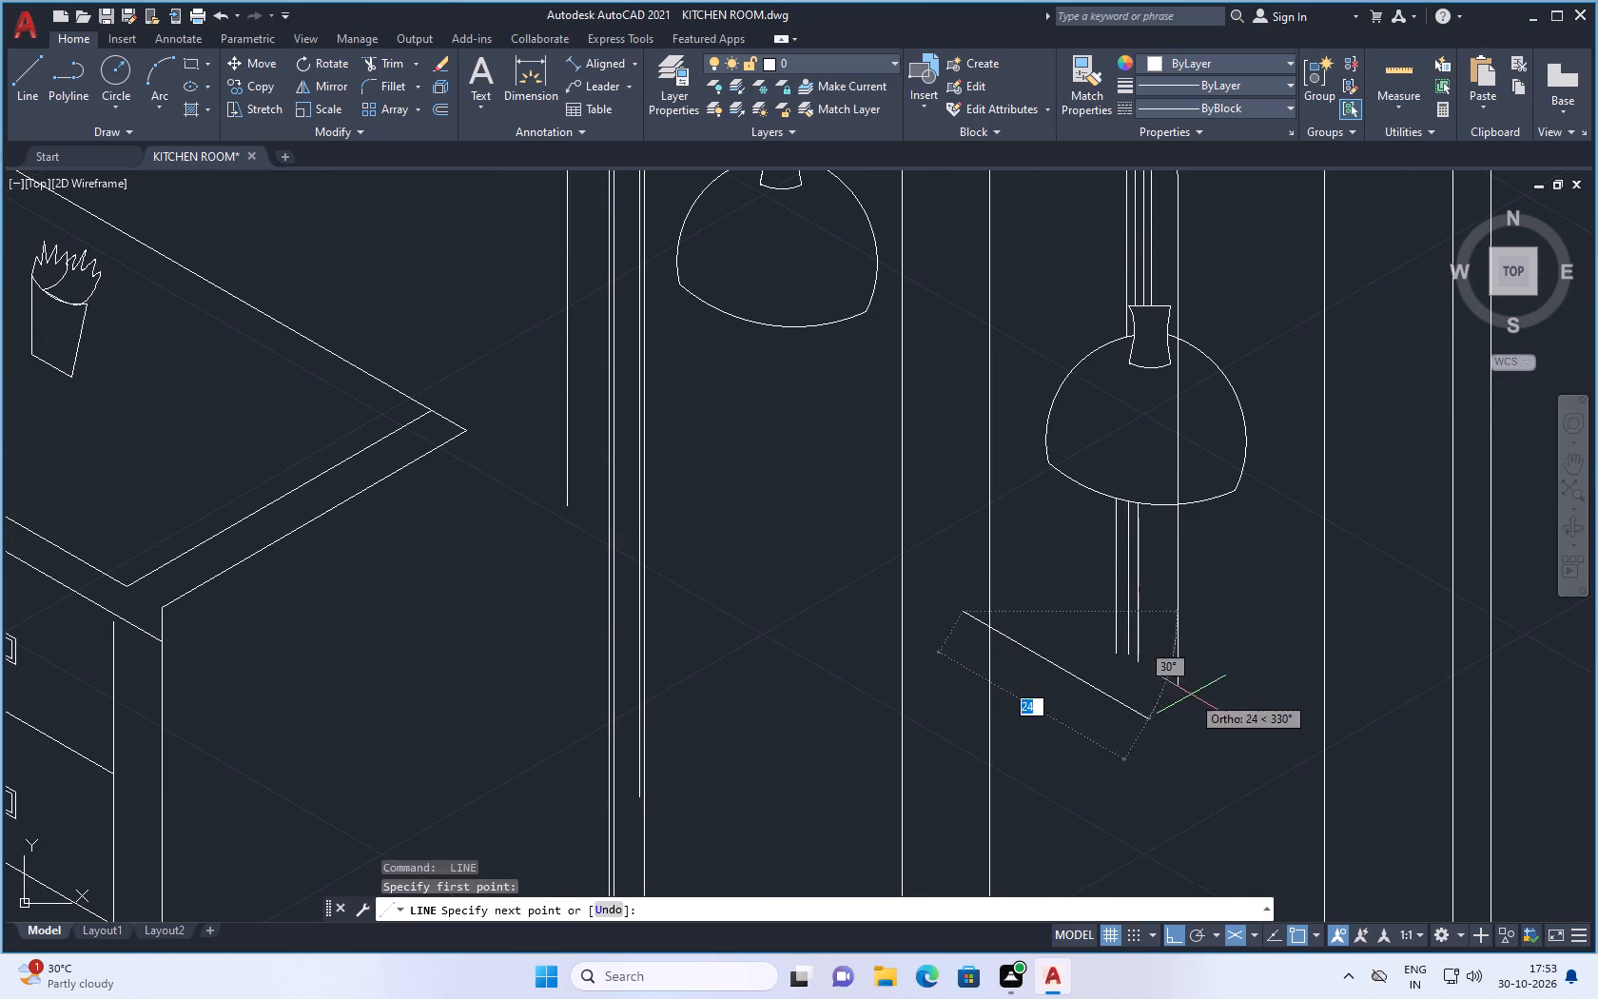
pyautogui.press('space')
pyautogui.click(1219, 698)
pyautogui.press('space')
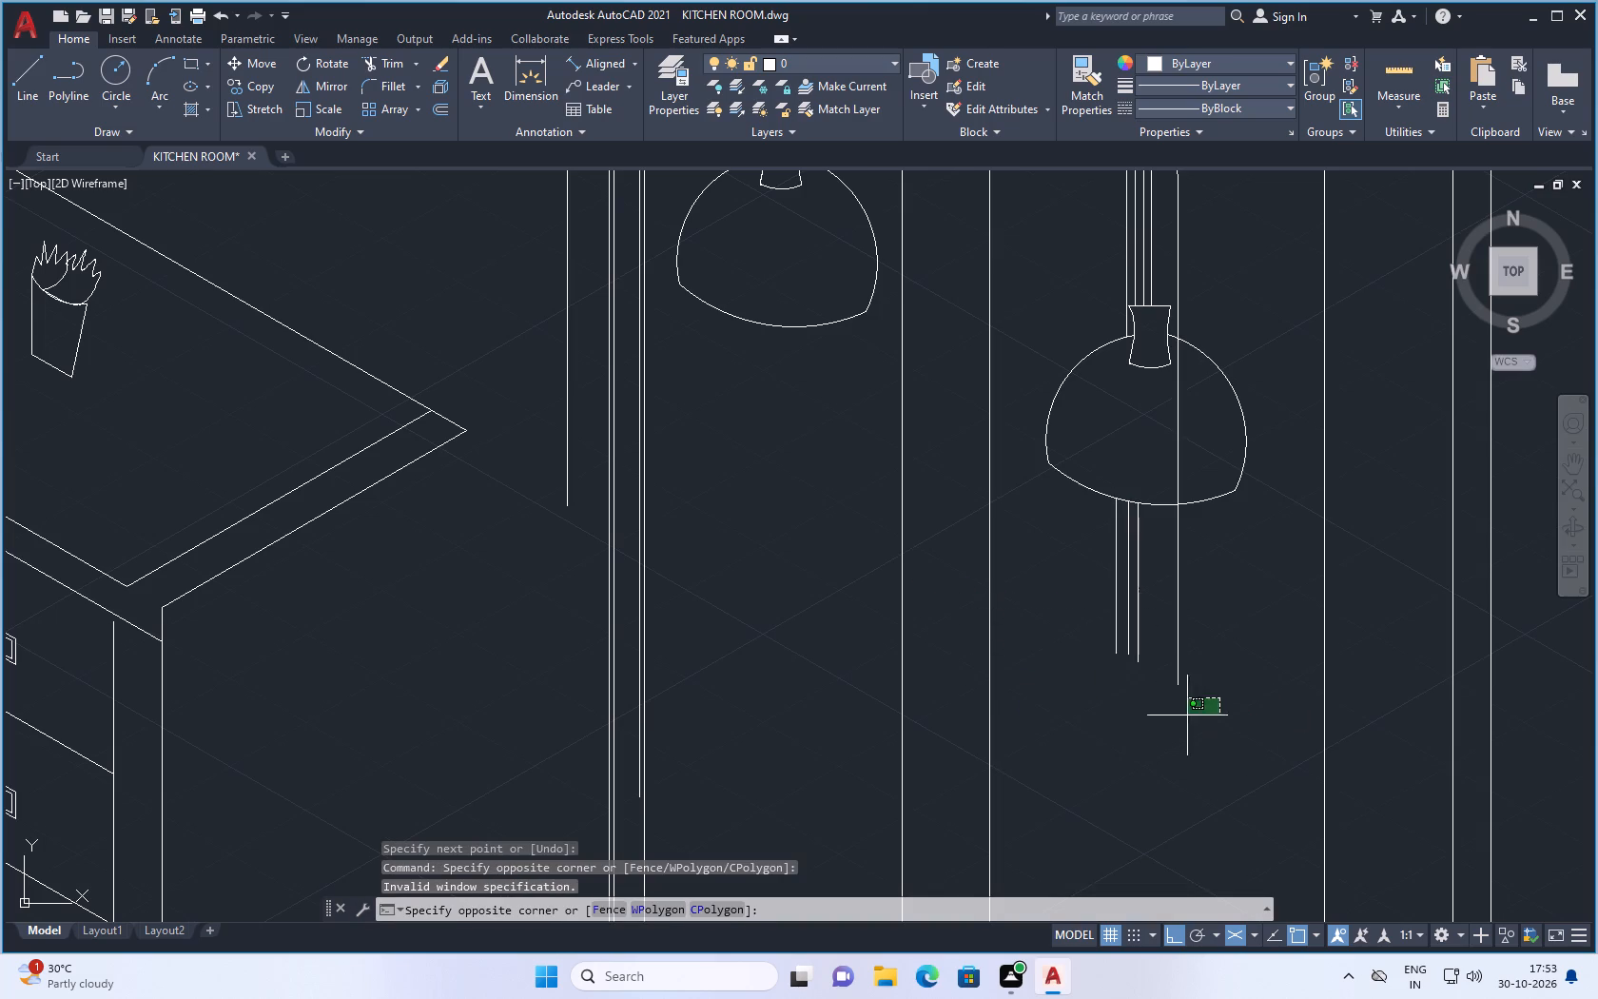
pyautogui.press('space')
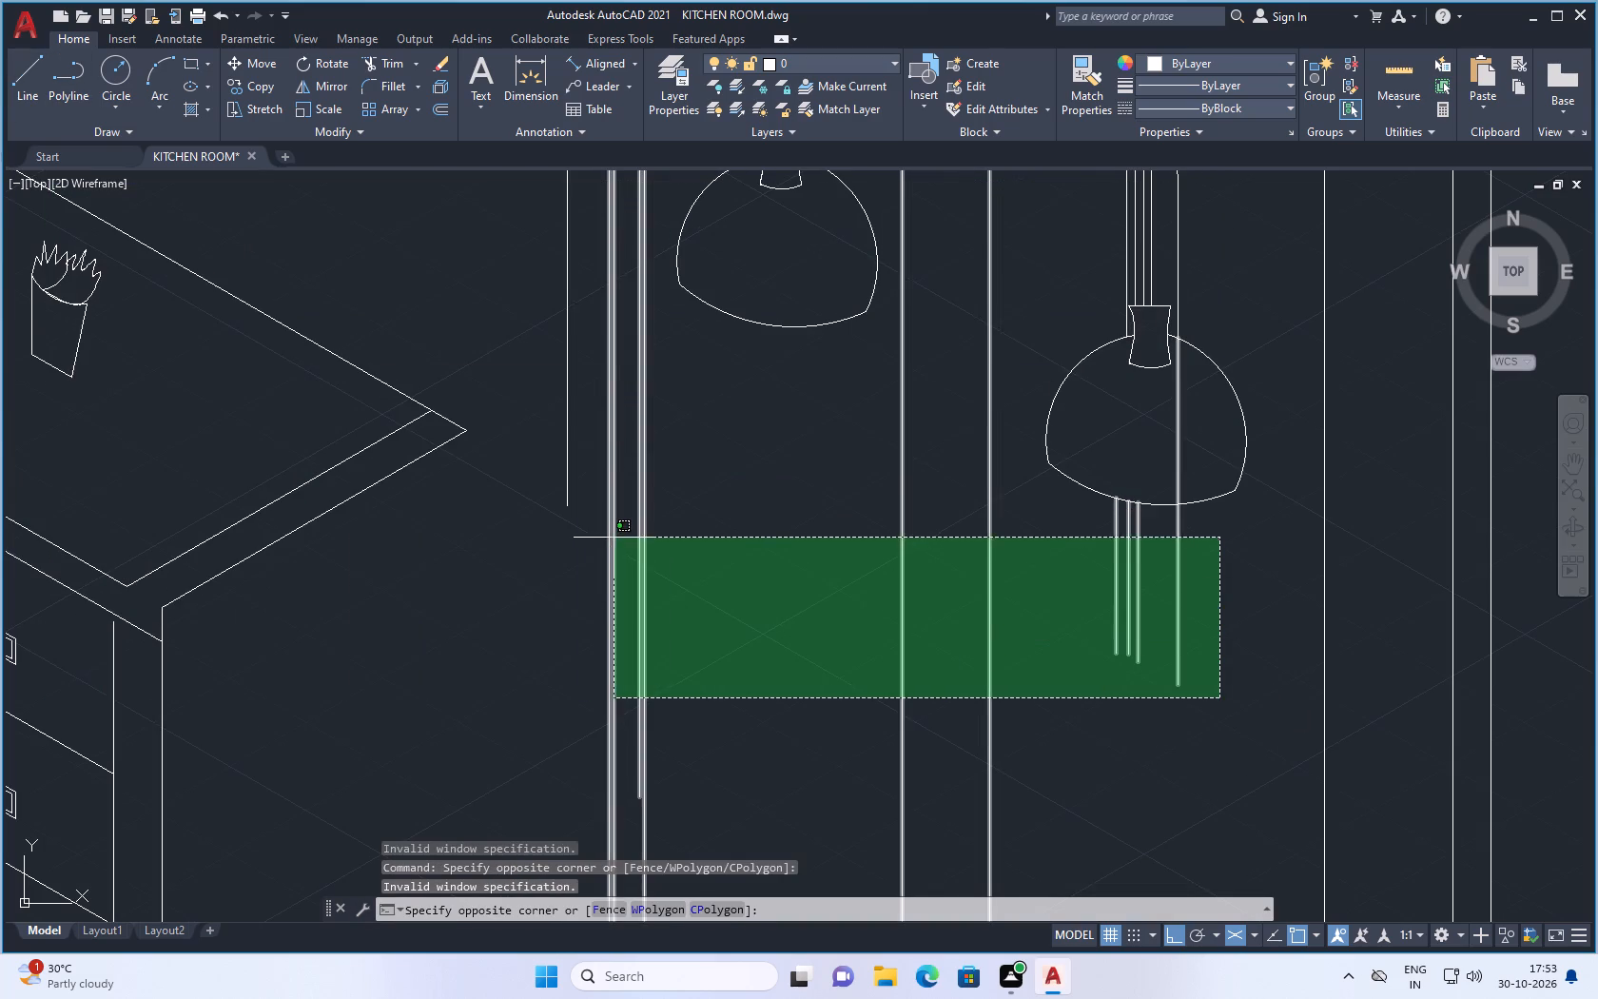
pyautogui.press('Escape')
# Draw a line about 32 units at 150° across the verticals below the second lamp, continuing about 46 units straight down in Isoplane Right.
pyautogui.click(31, 81)
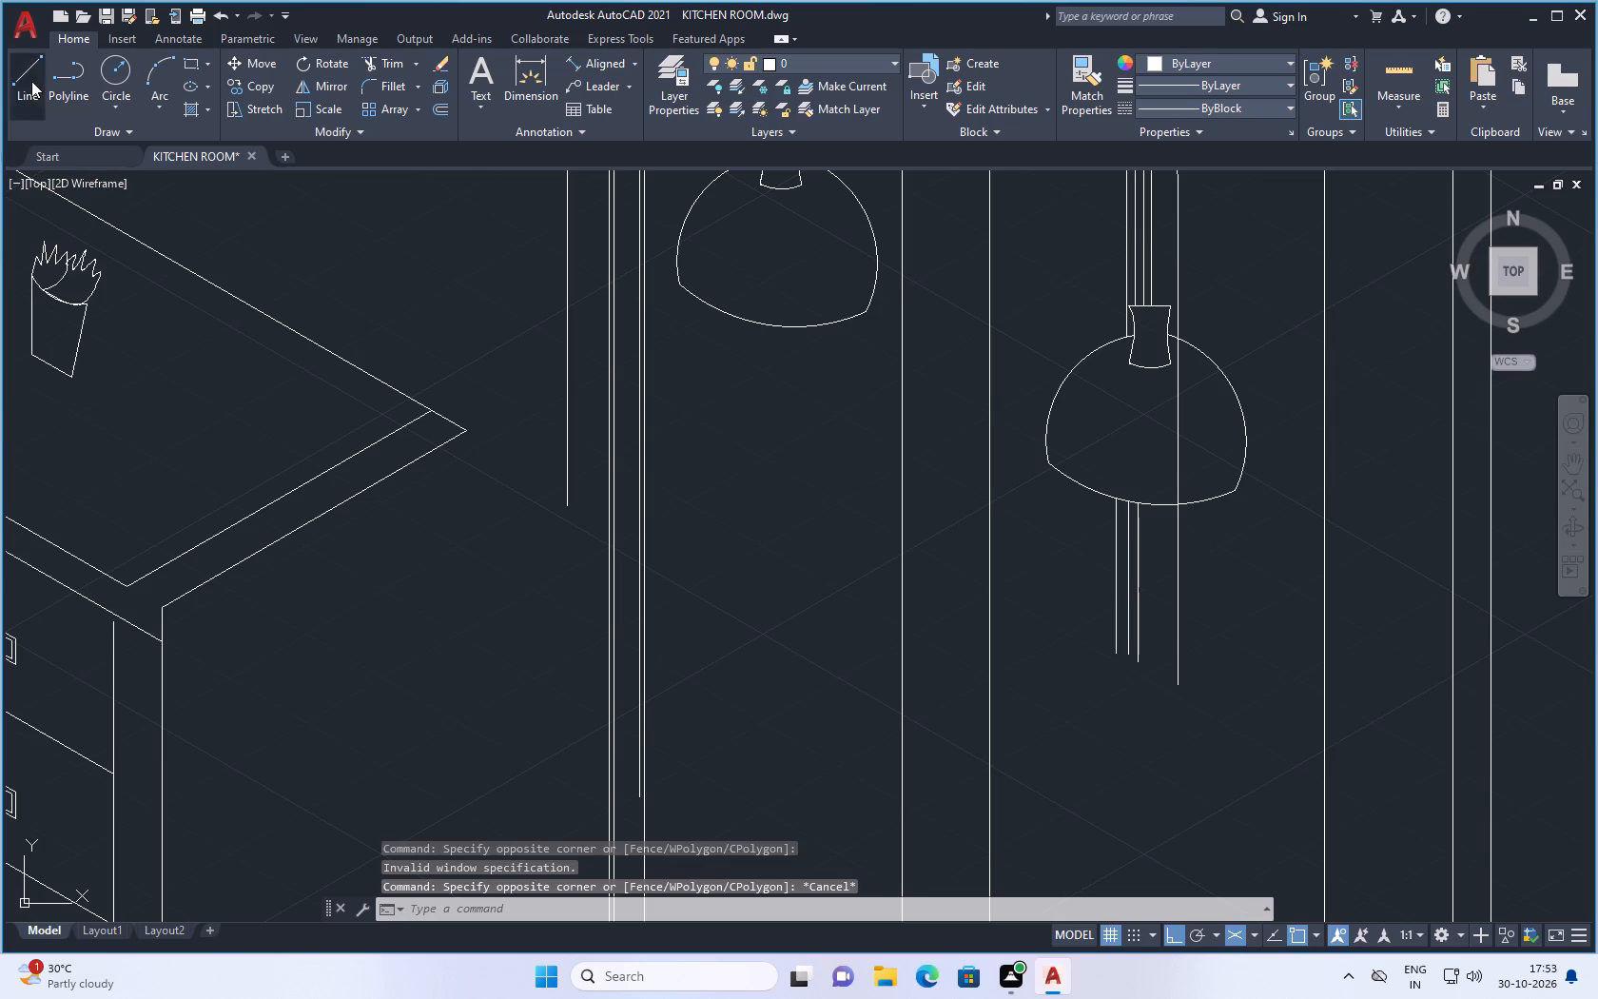
pyautogui.click(1208, 690)
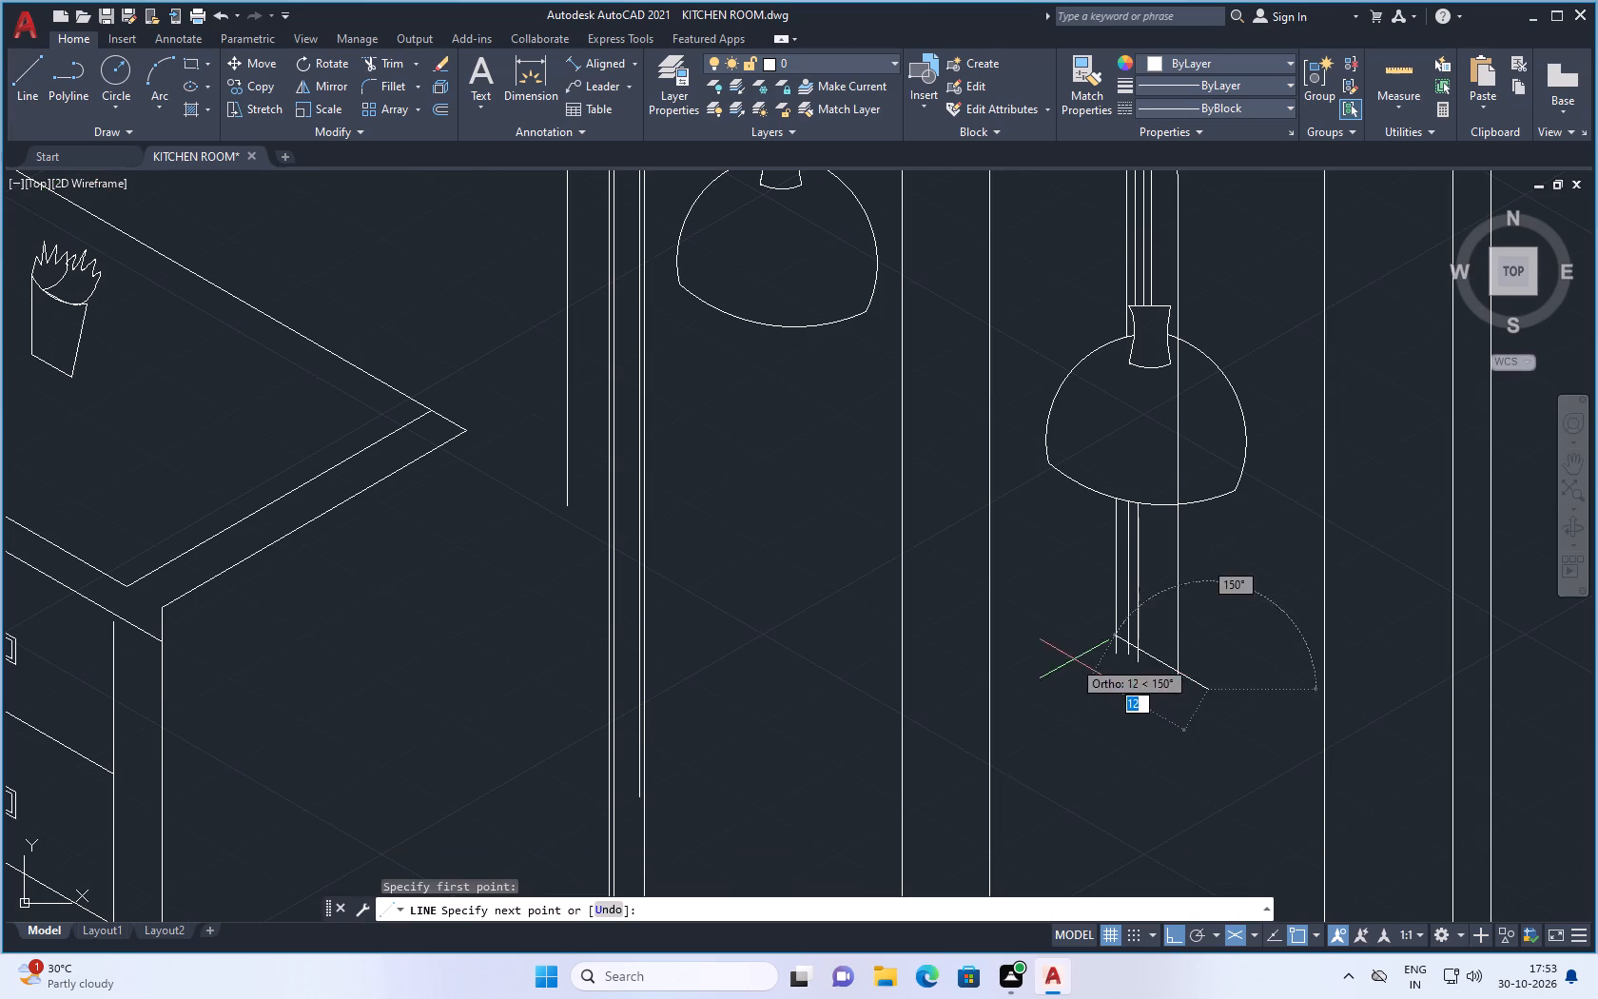
pyautogui.click(928, 571)
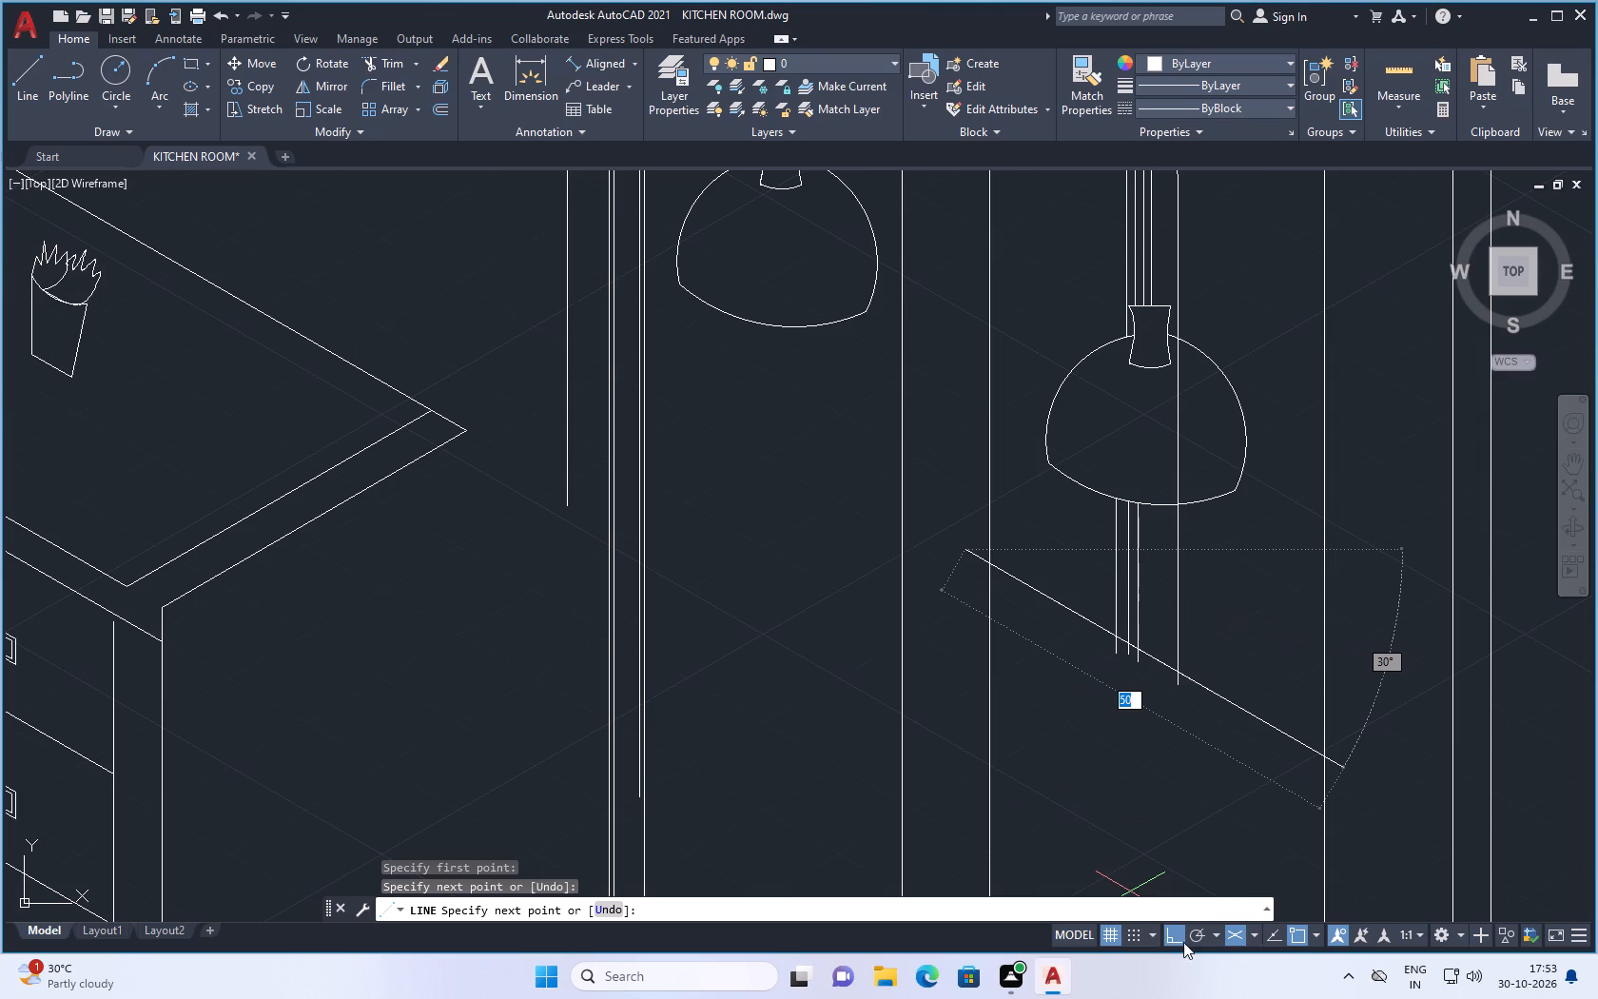
pyautogui.click(1253, 933)
pyautogui.click(1261, 897)
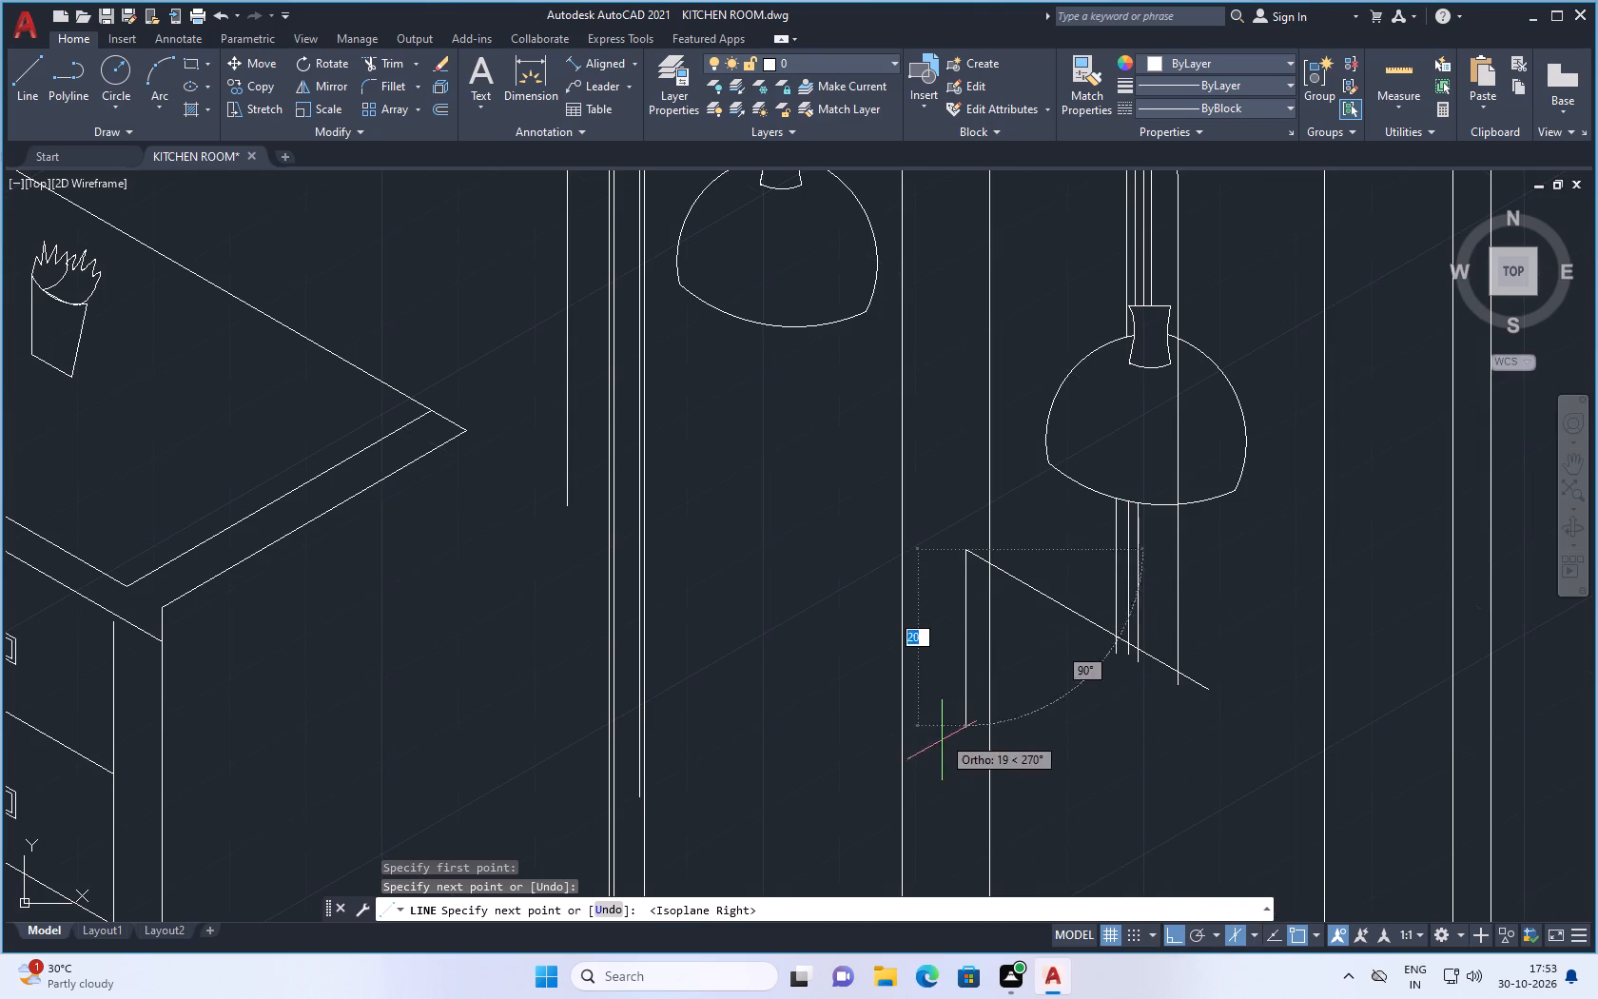
pyautogui.scroll(-3, 966, 702)
pyautogui.scroll(2, 958, 733)
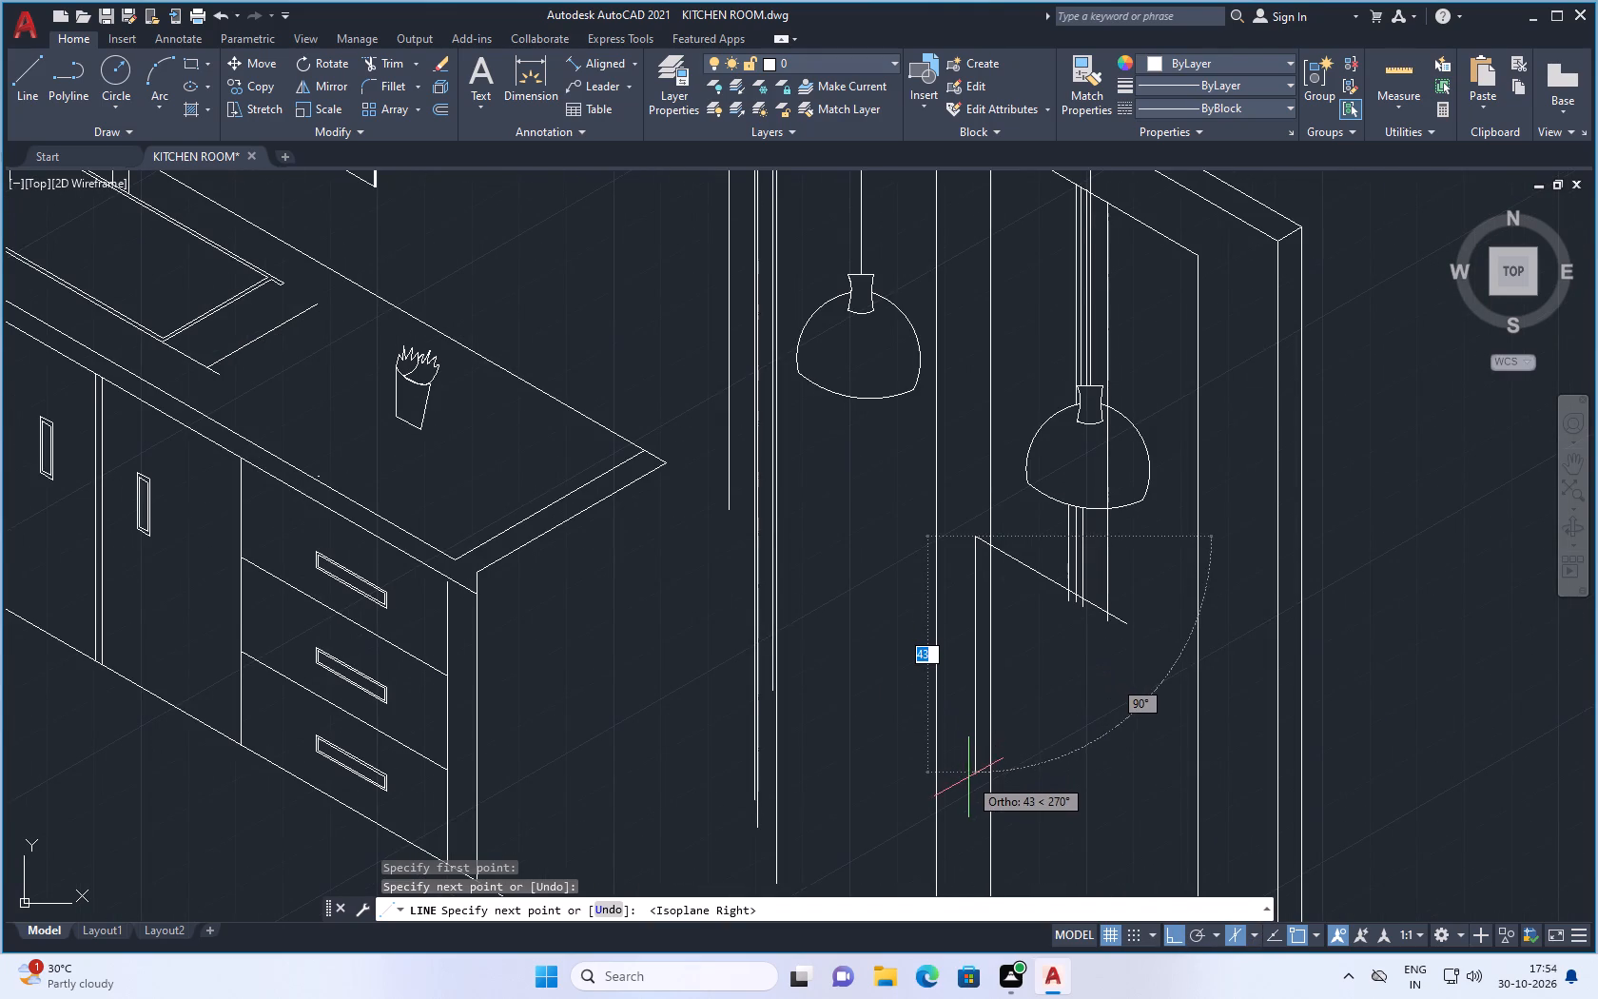
pyautogui.scroll(-1, 968, 797)
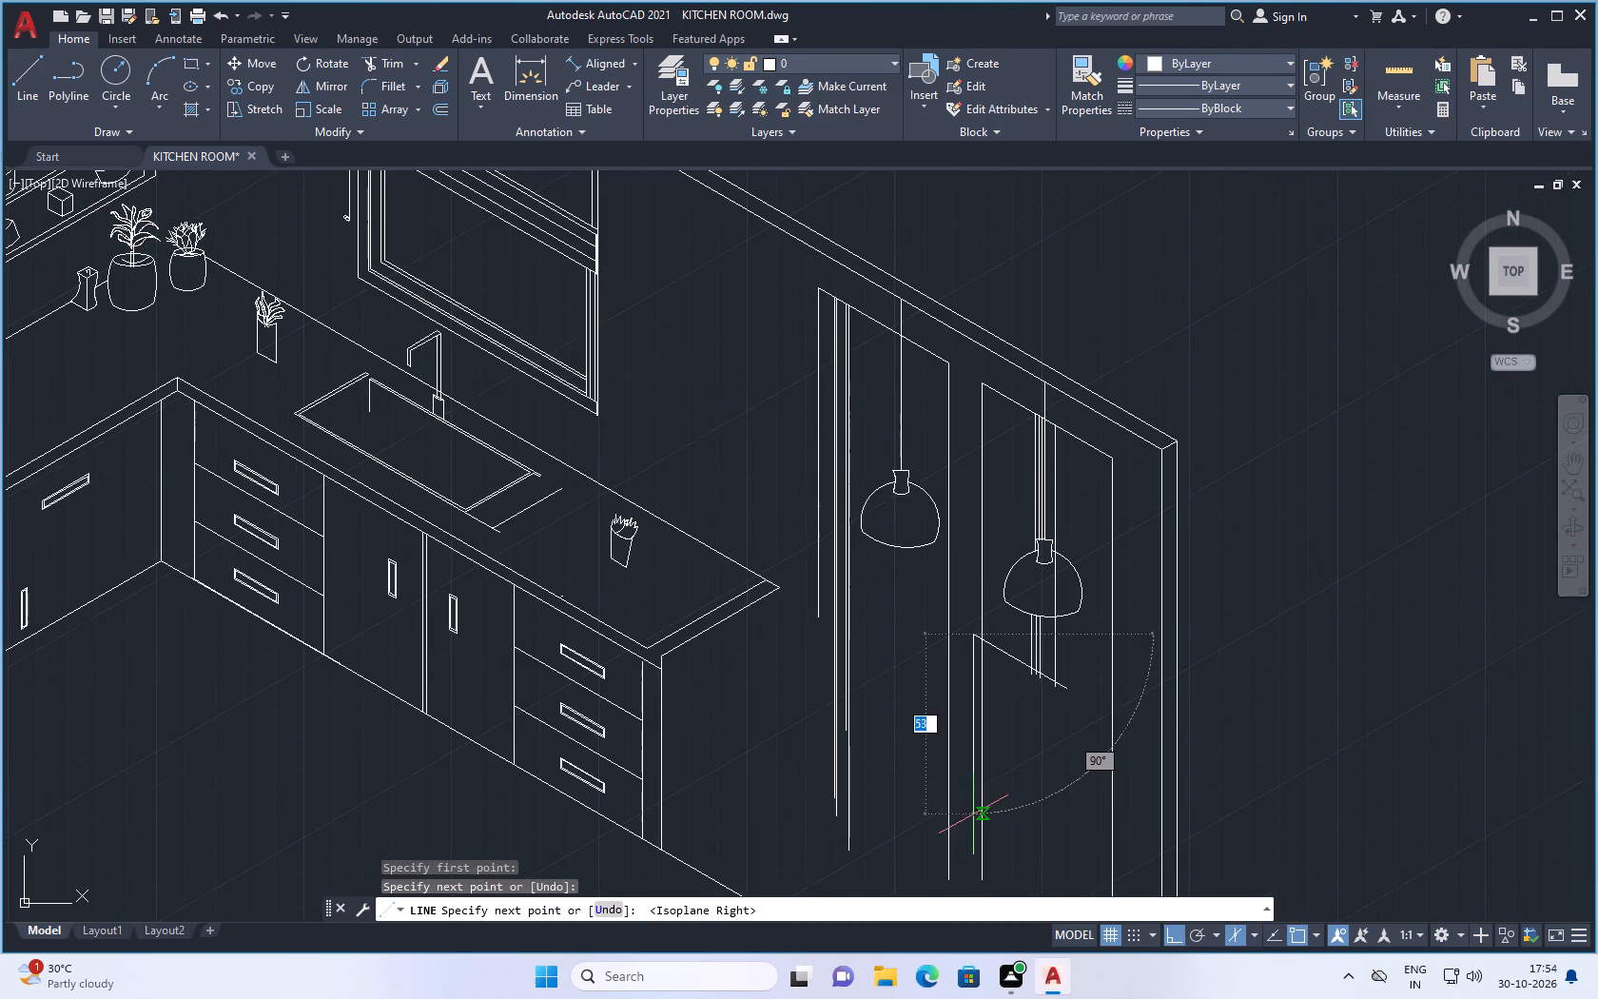
pyautogui.scroll(1, 973, 814)
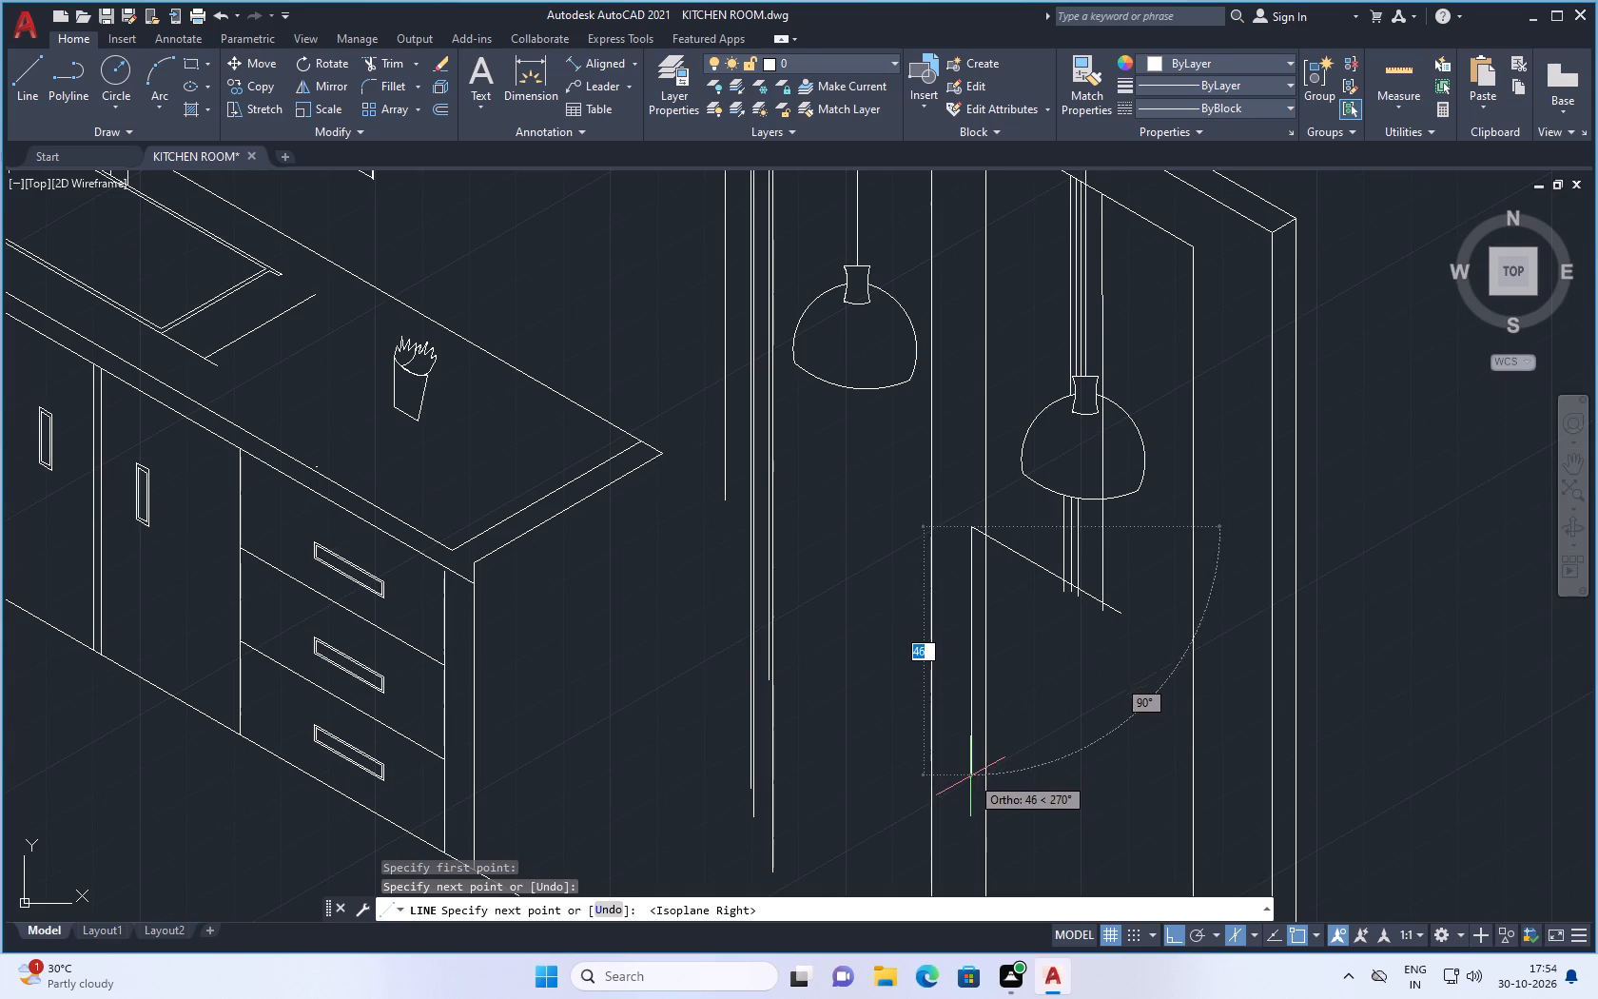
pyautogui.click(970, 778)
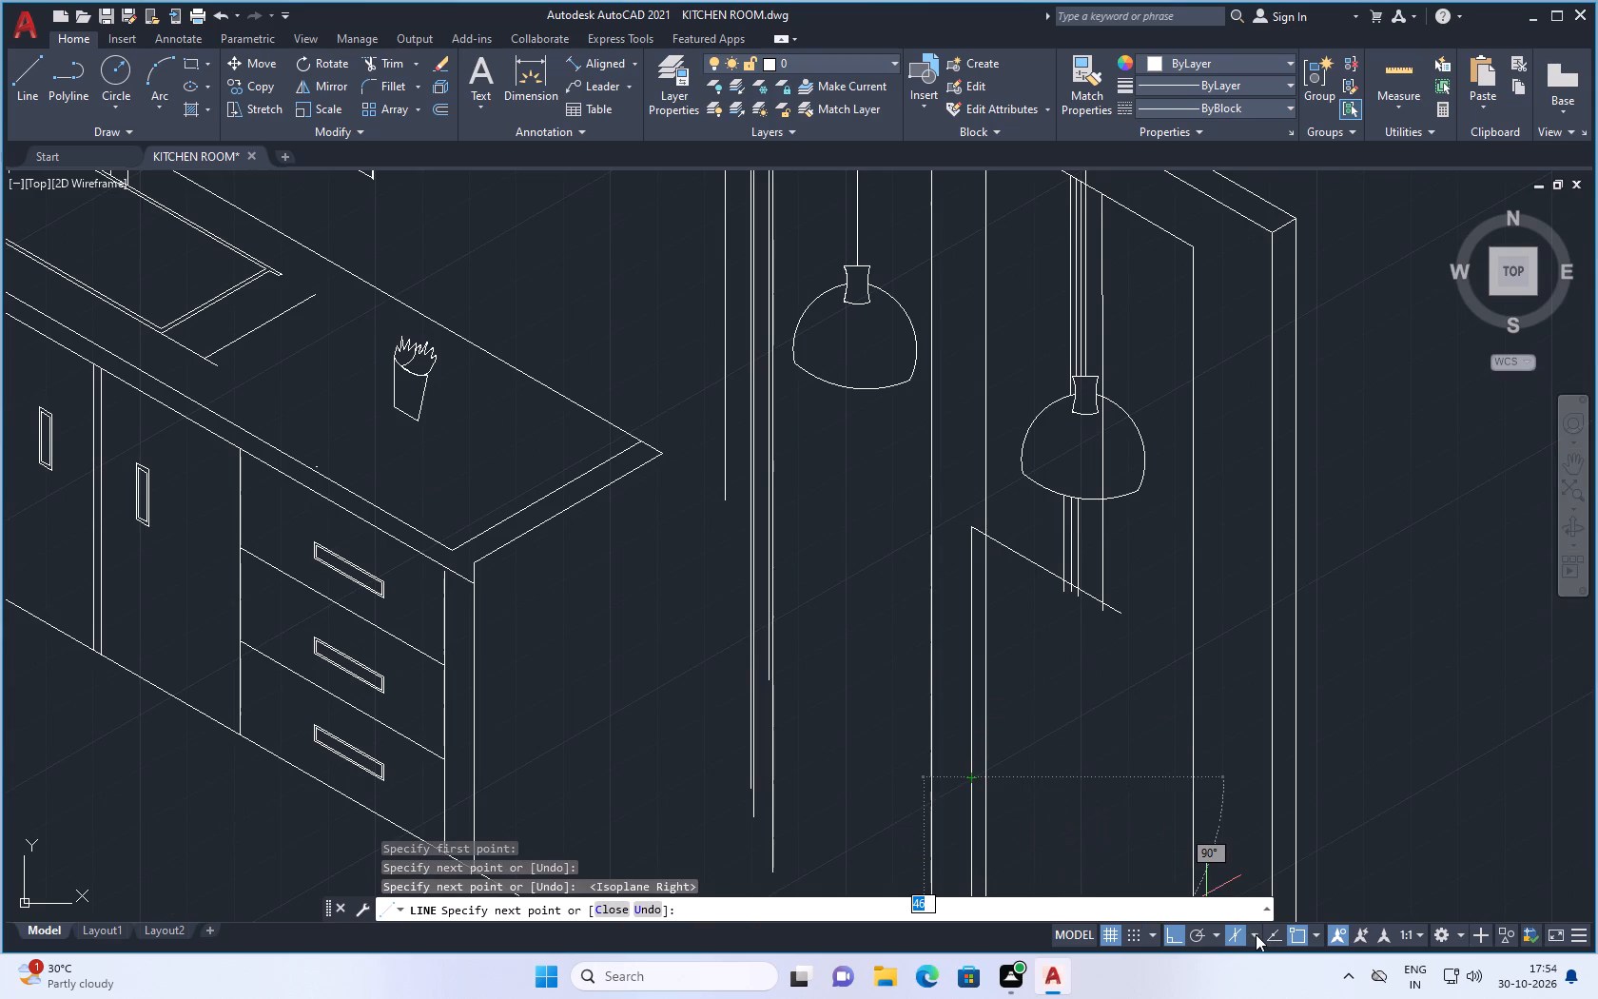
# Continue the outline with a lower sloping edge at 330°, using segments of about 22 units in Isoplane Top and 10 in Isoplane Left.
pyautogui.click(1256, 934)
pyautogui.click(1264, 878)
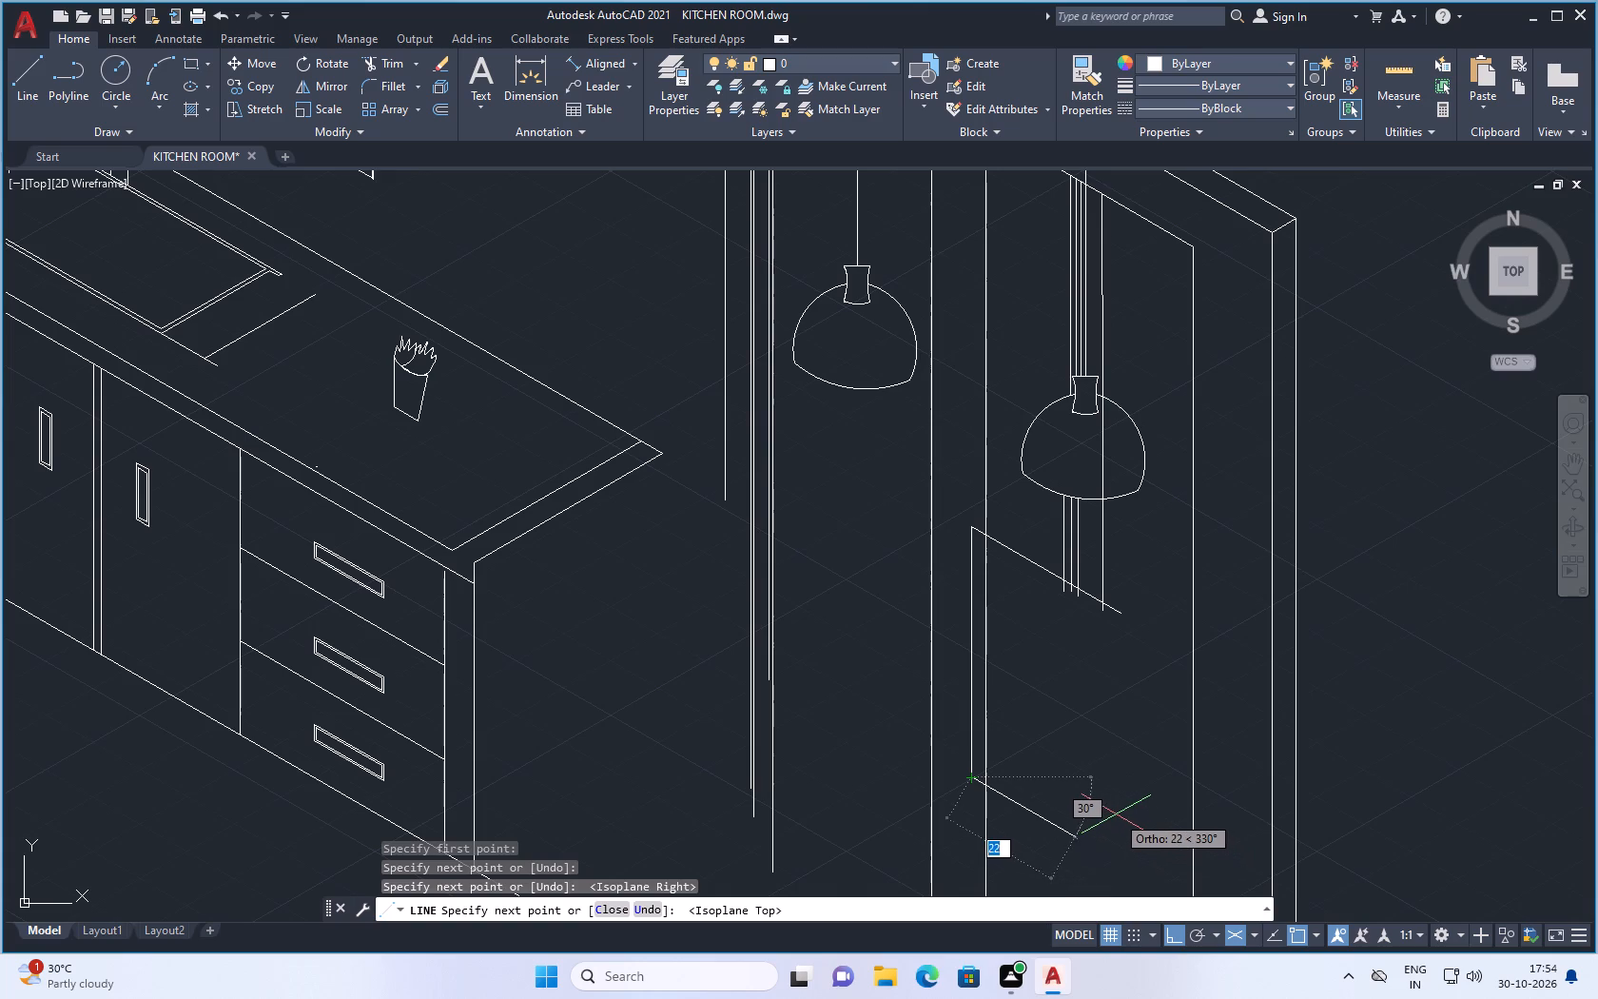
pyautogui.scroll(-2, 1117, 813)
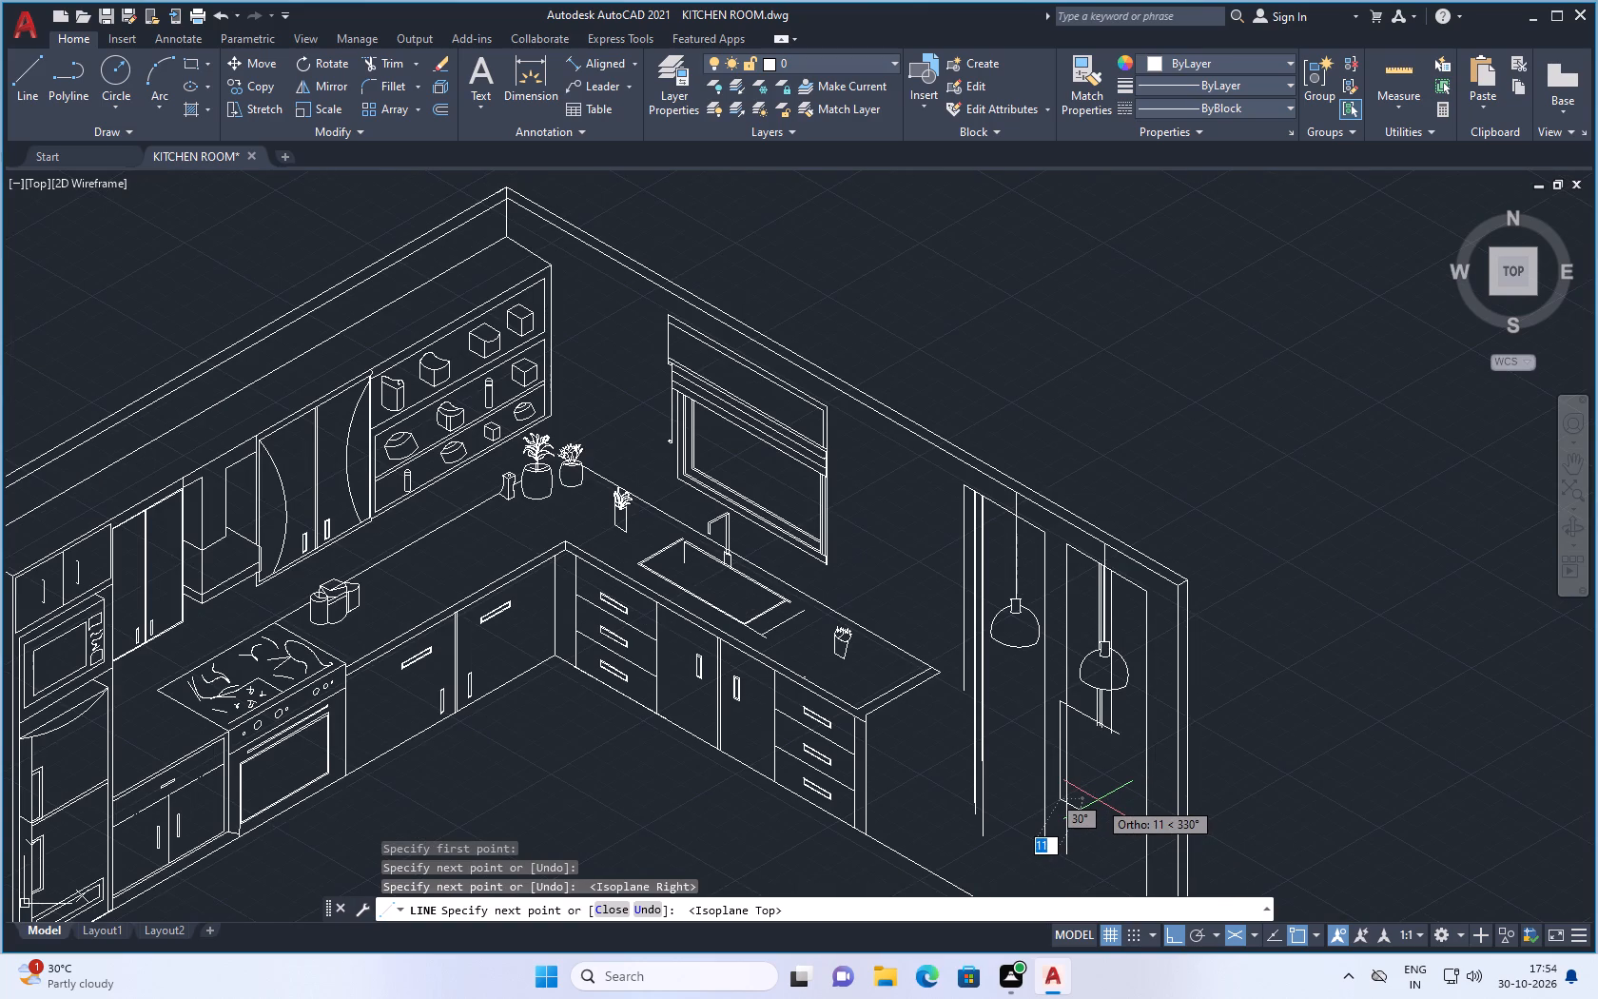
pyautogui.scroll(1, 1116, 805)
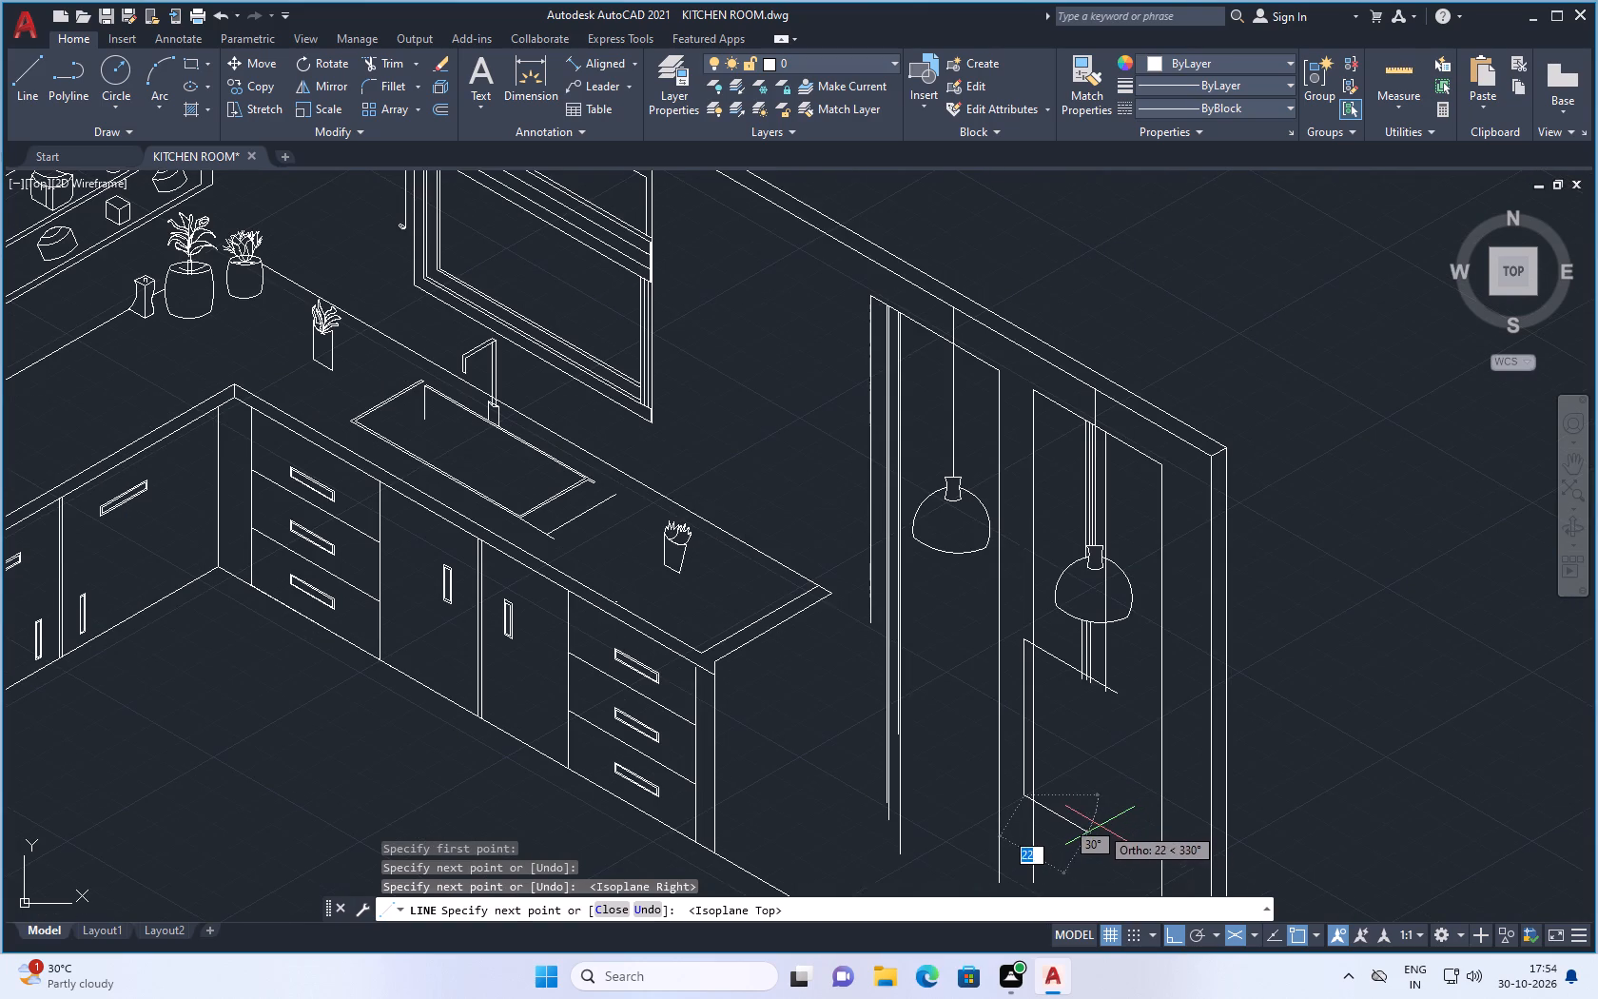
pyautogui.click(1100, 826)
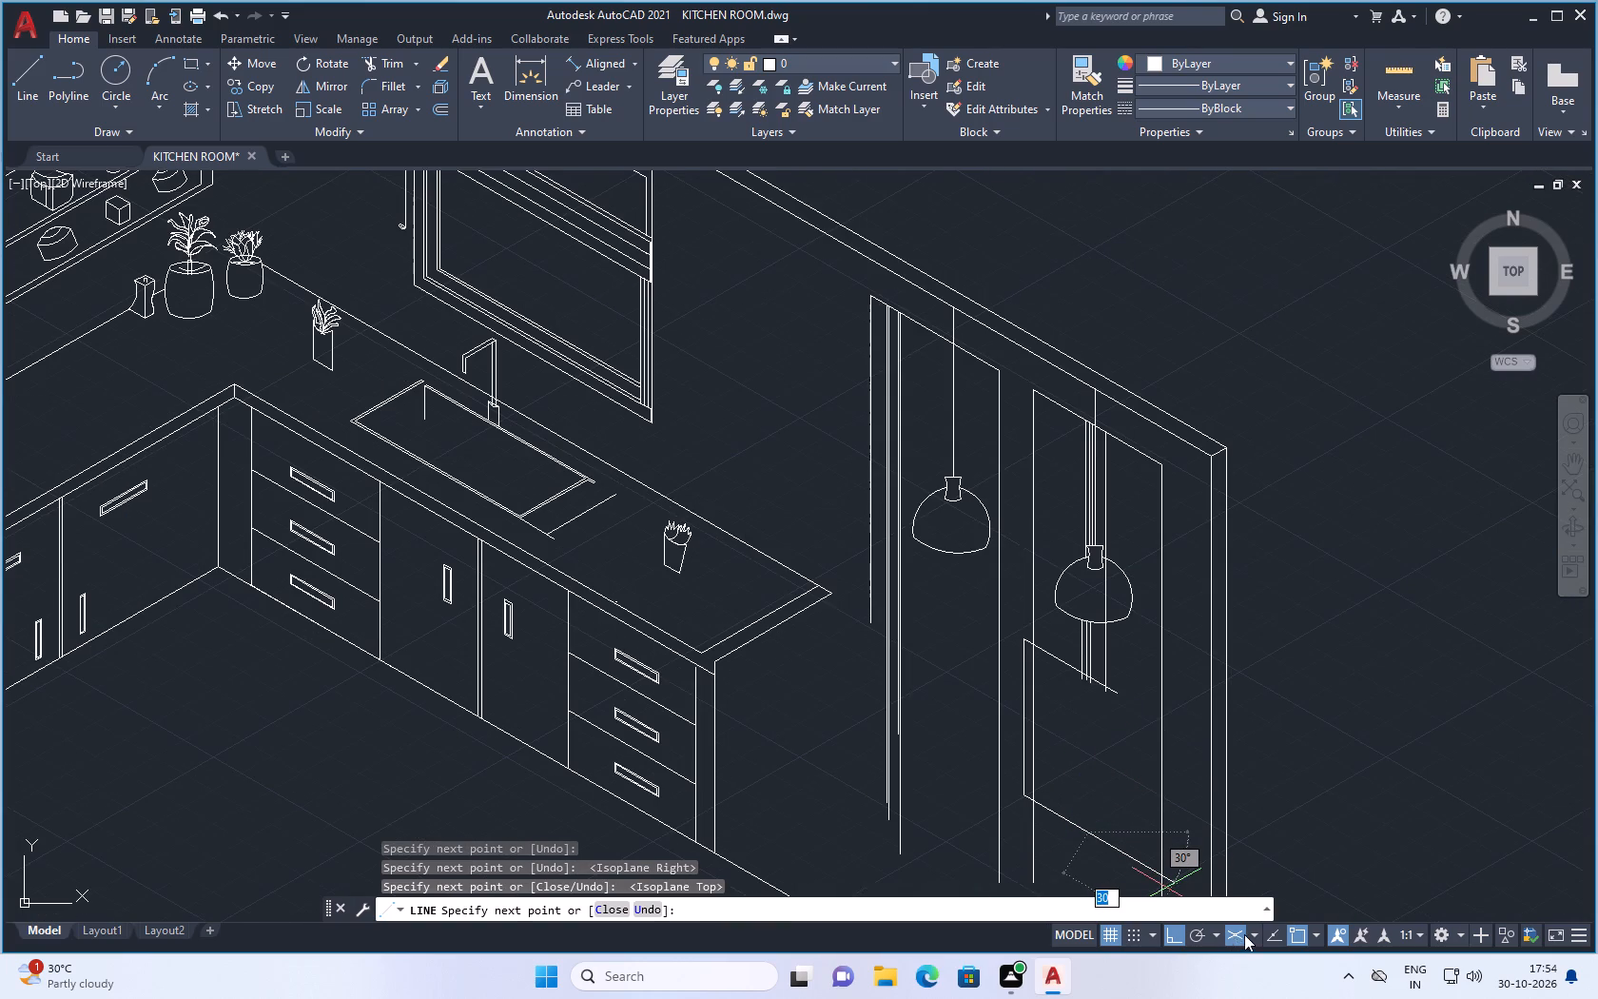
pyautogui.click(1247, 932)
pyautogui.click(1270, 842)
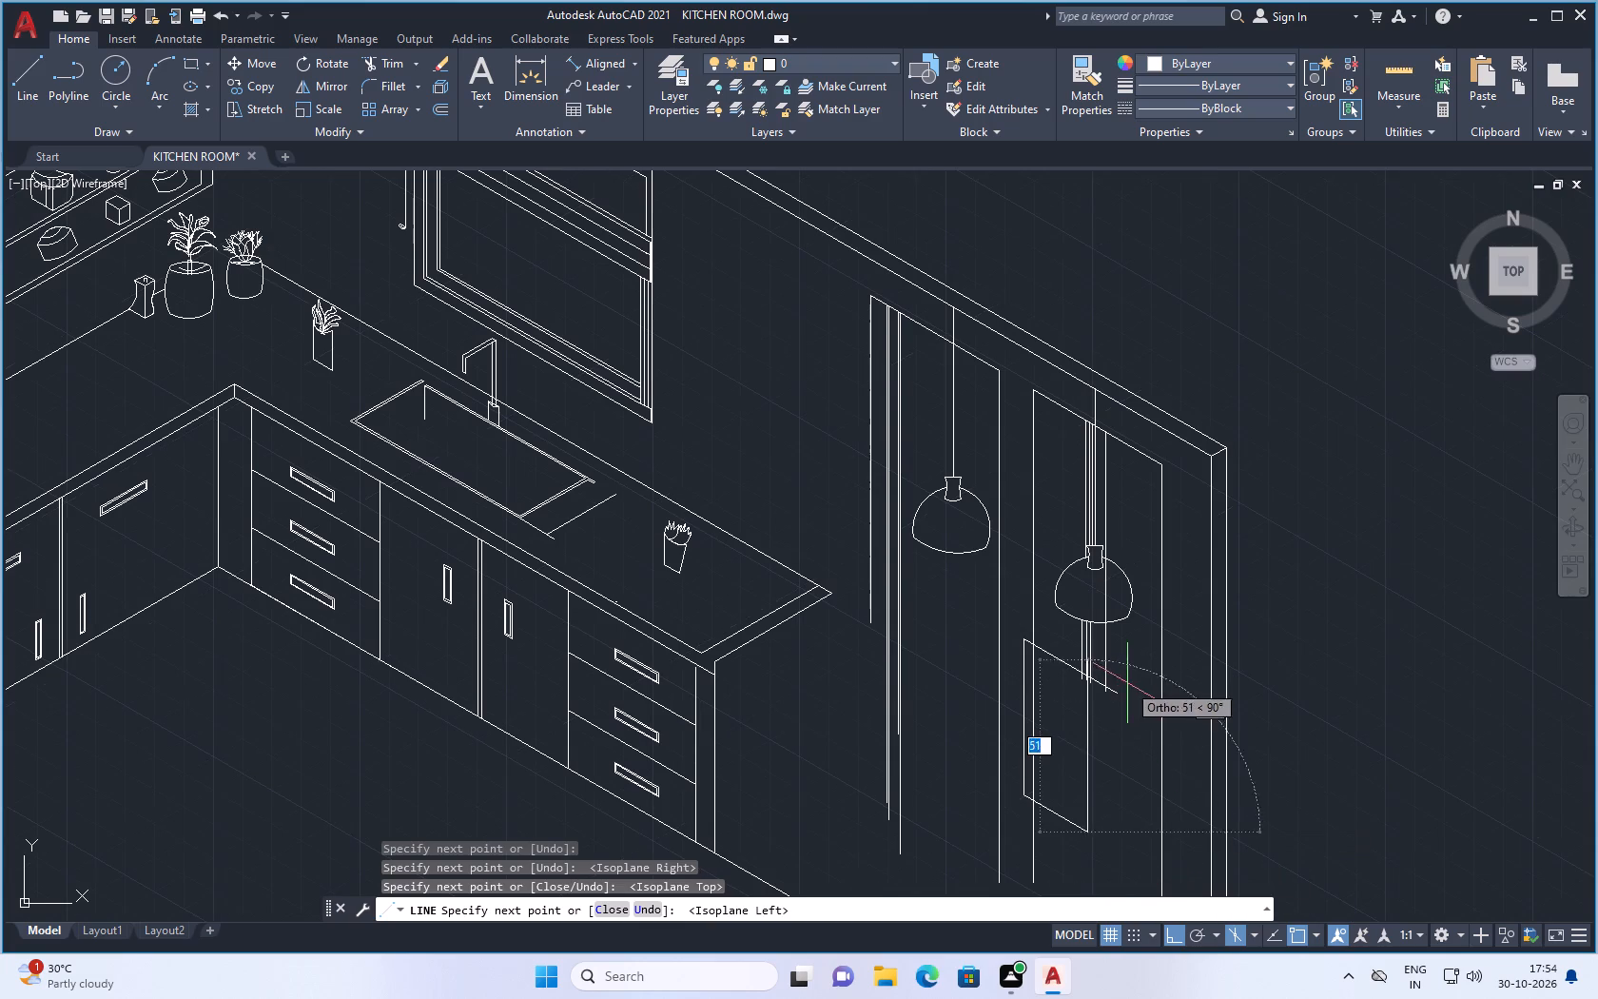
pyautogui.scroll(2, 1109, 722)
pyautogui.scroll(-1, 1109, 711)
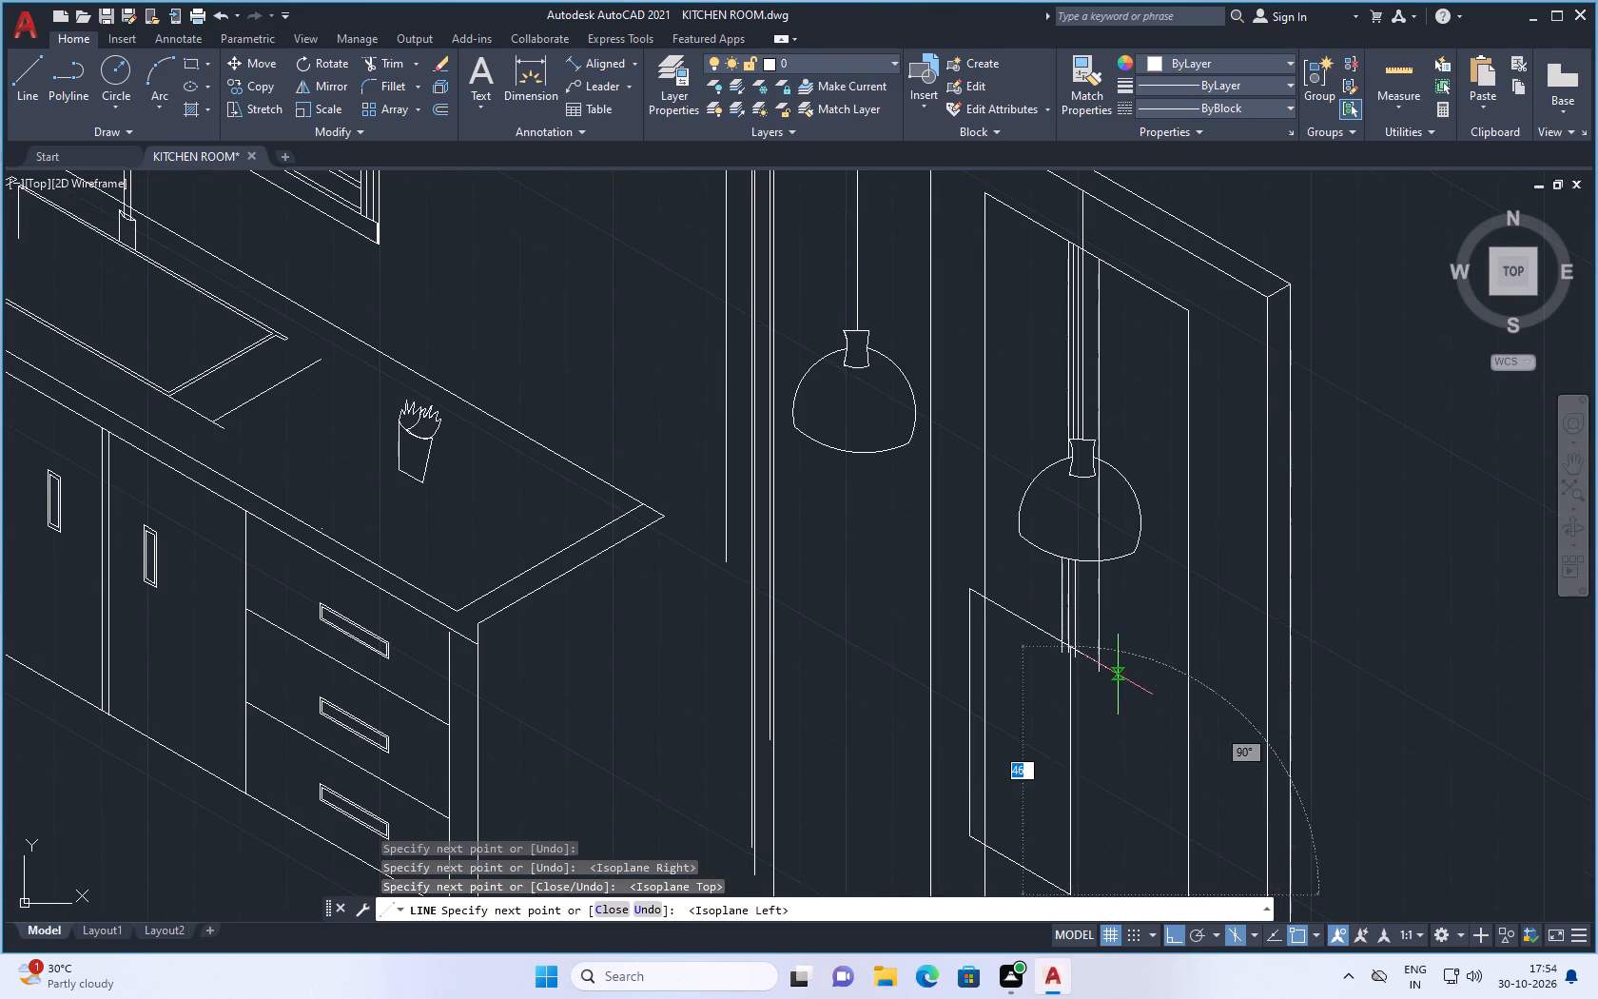
pyautogui.scroll(-2, 1141, 747)
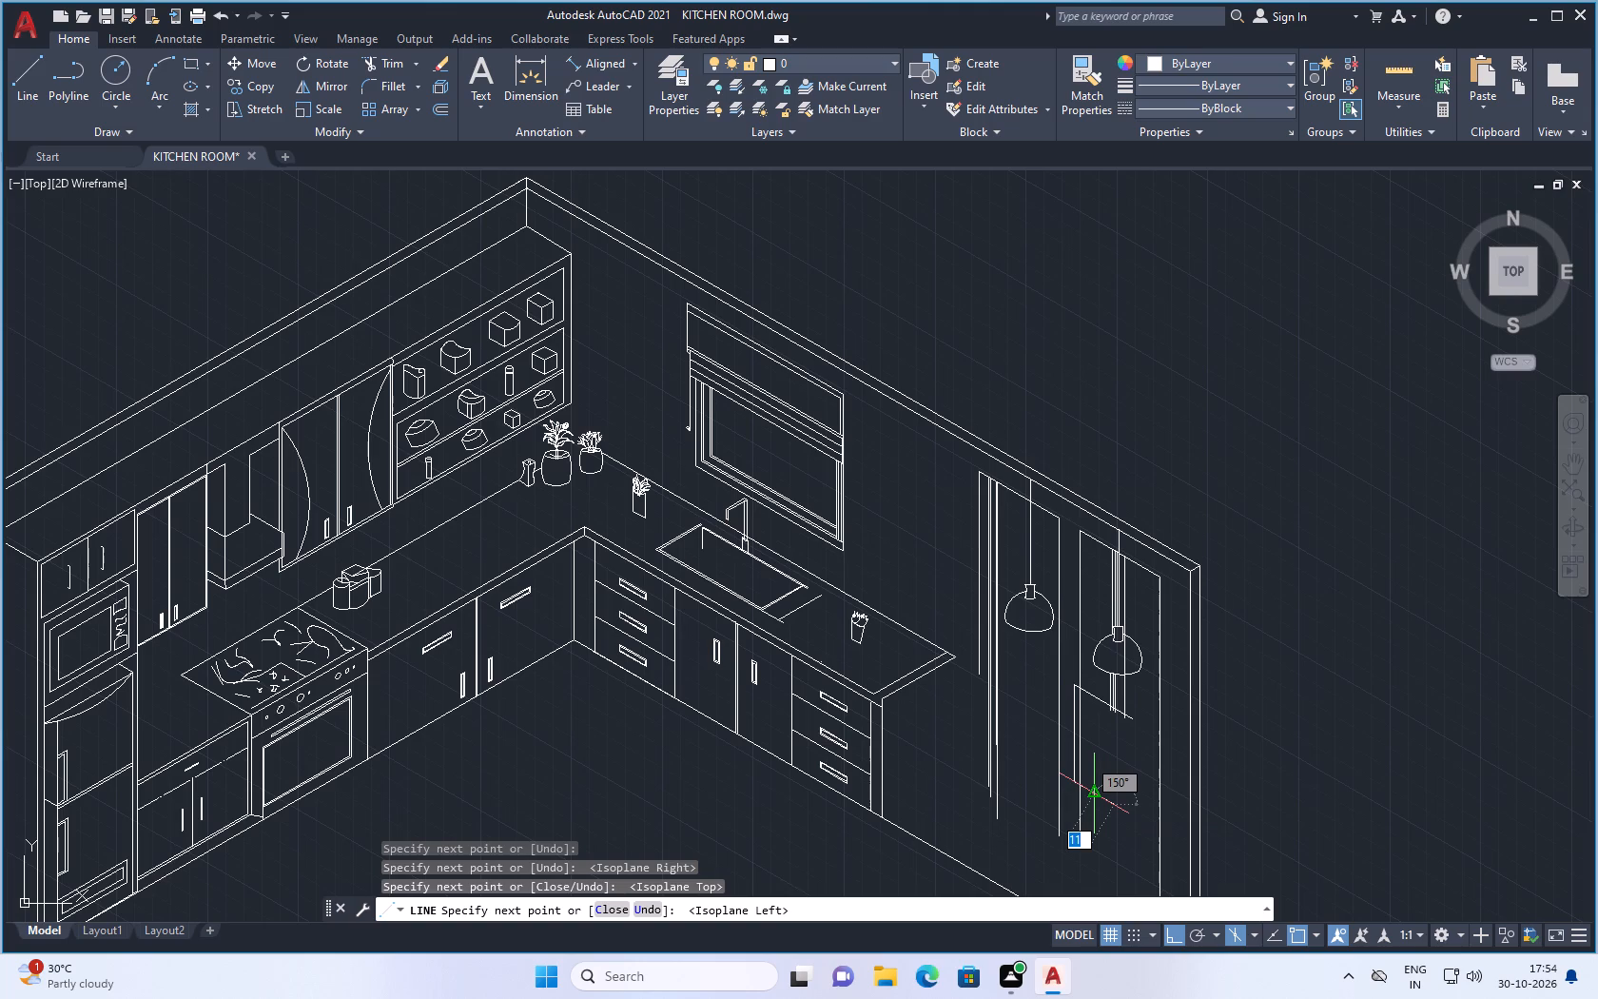
pyautogui.scroll(1, 1089, 789)
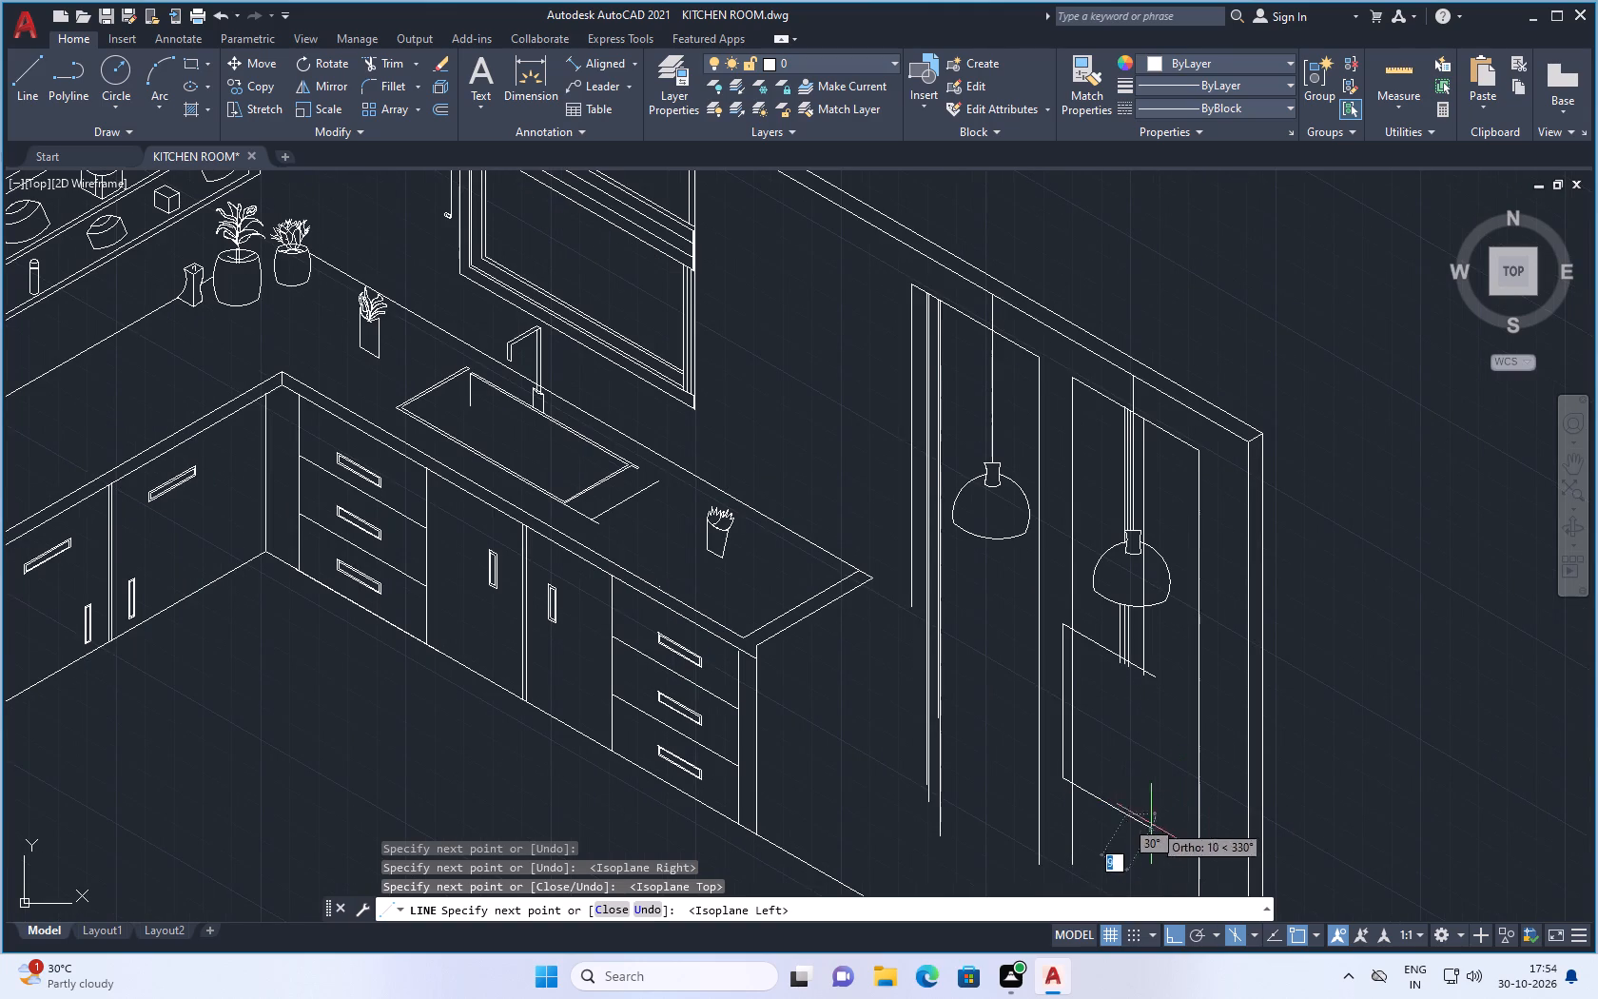
pyautogui.click(1146, 824)
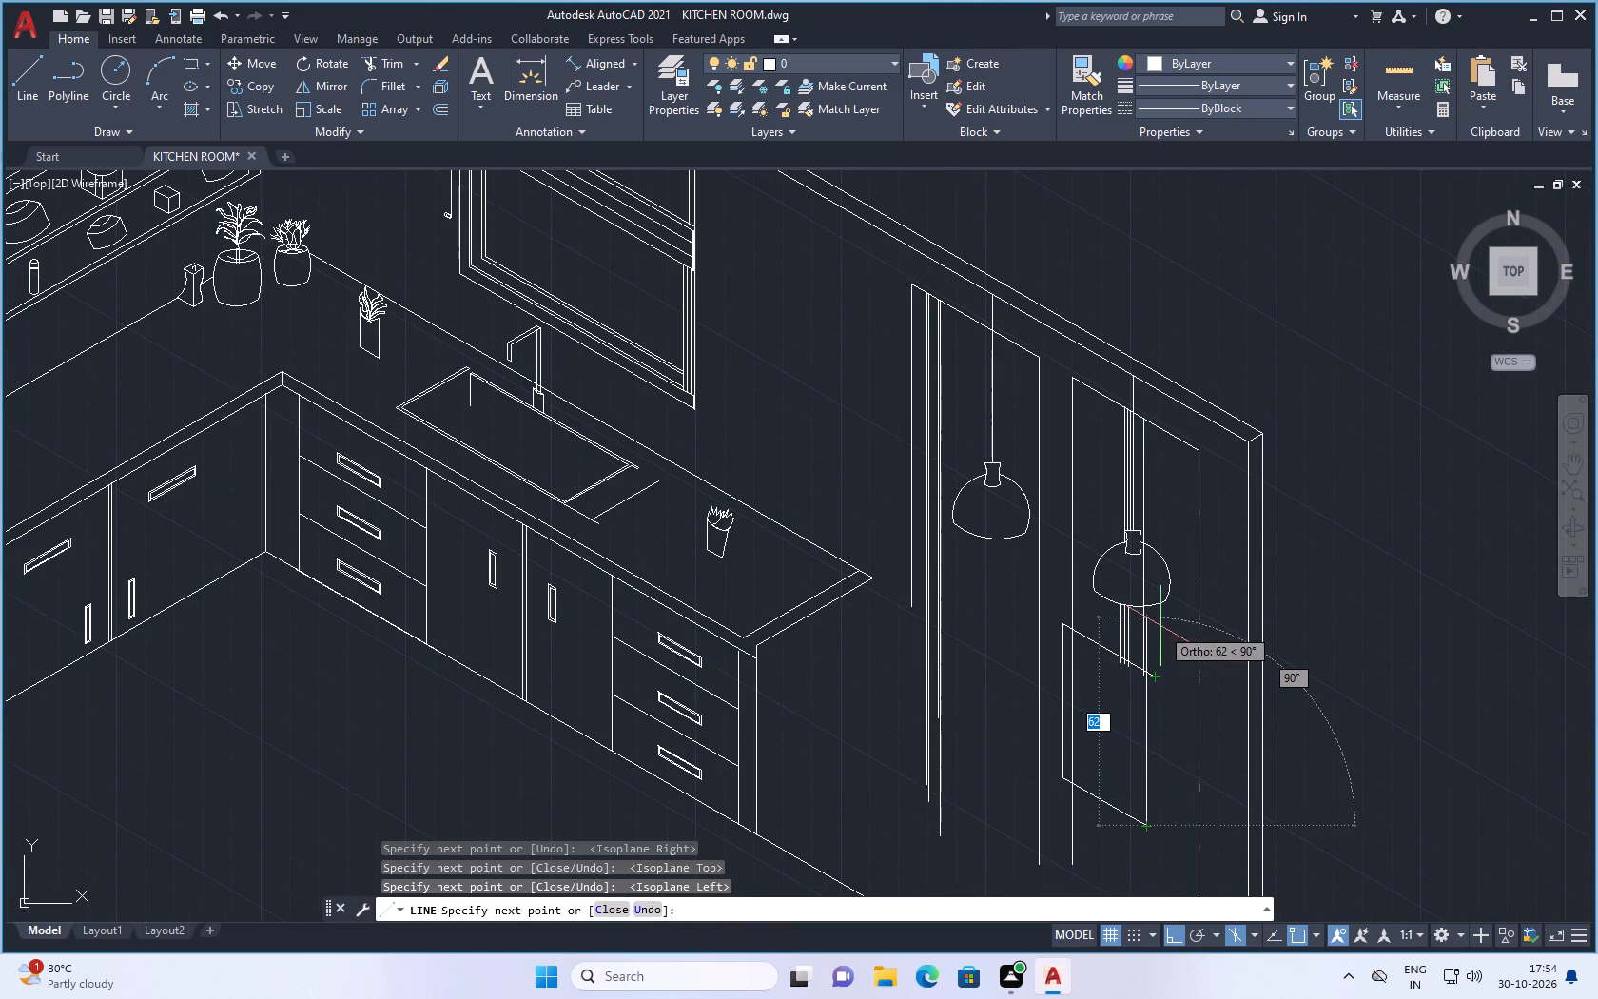
# Finish the panel outline below the second lamp with a vertical side running straight up past its upper sloping edge.
pyautogui.click(1157, 654)
pyautogui.press('Escape')
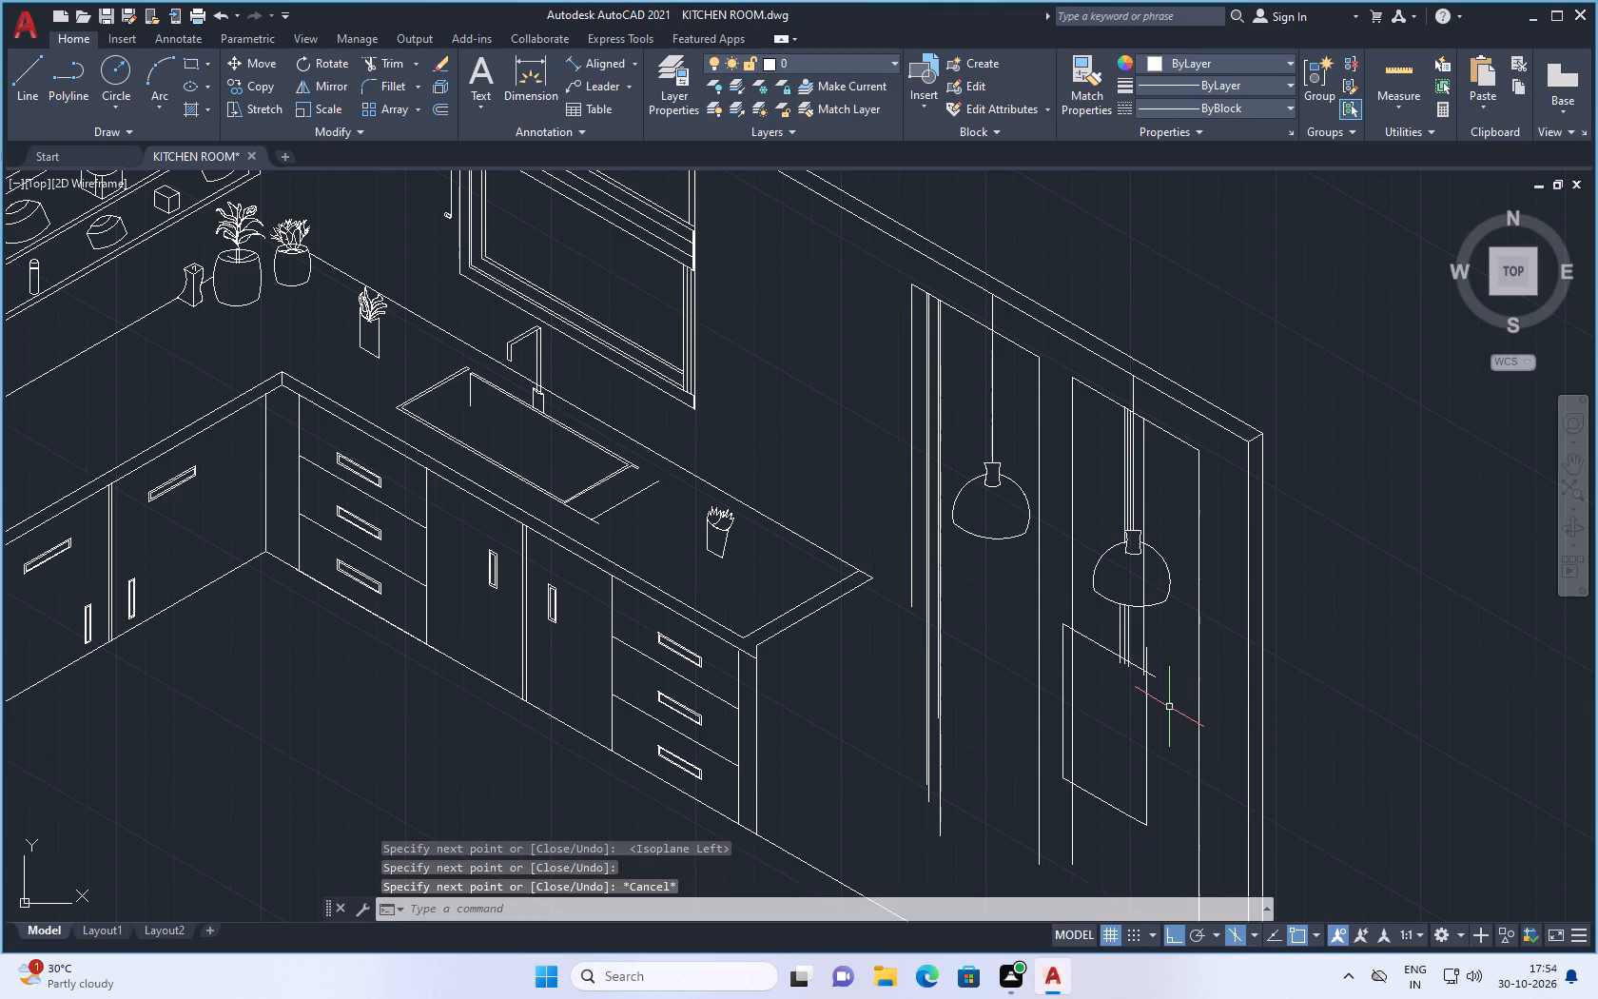
# Trim the overhanging line ends at the panel's upper corner and the lamp and opening verticals that run into the panel.
pyautogui.write('tr')
pyautogui.press('Return')
pyautogui.scroll(2, 1140, 636)
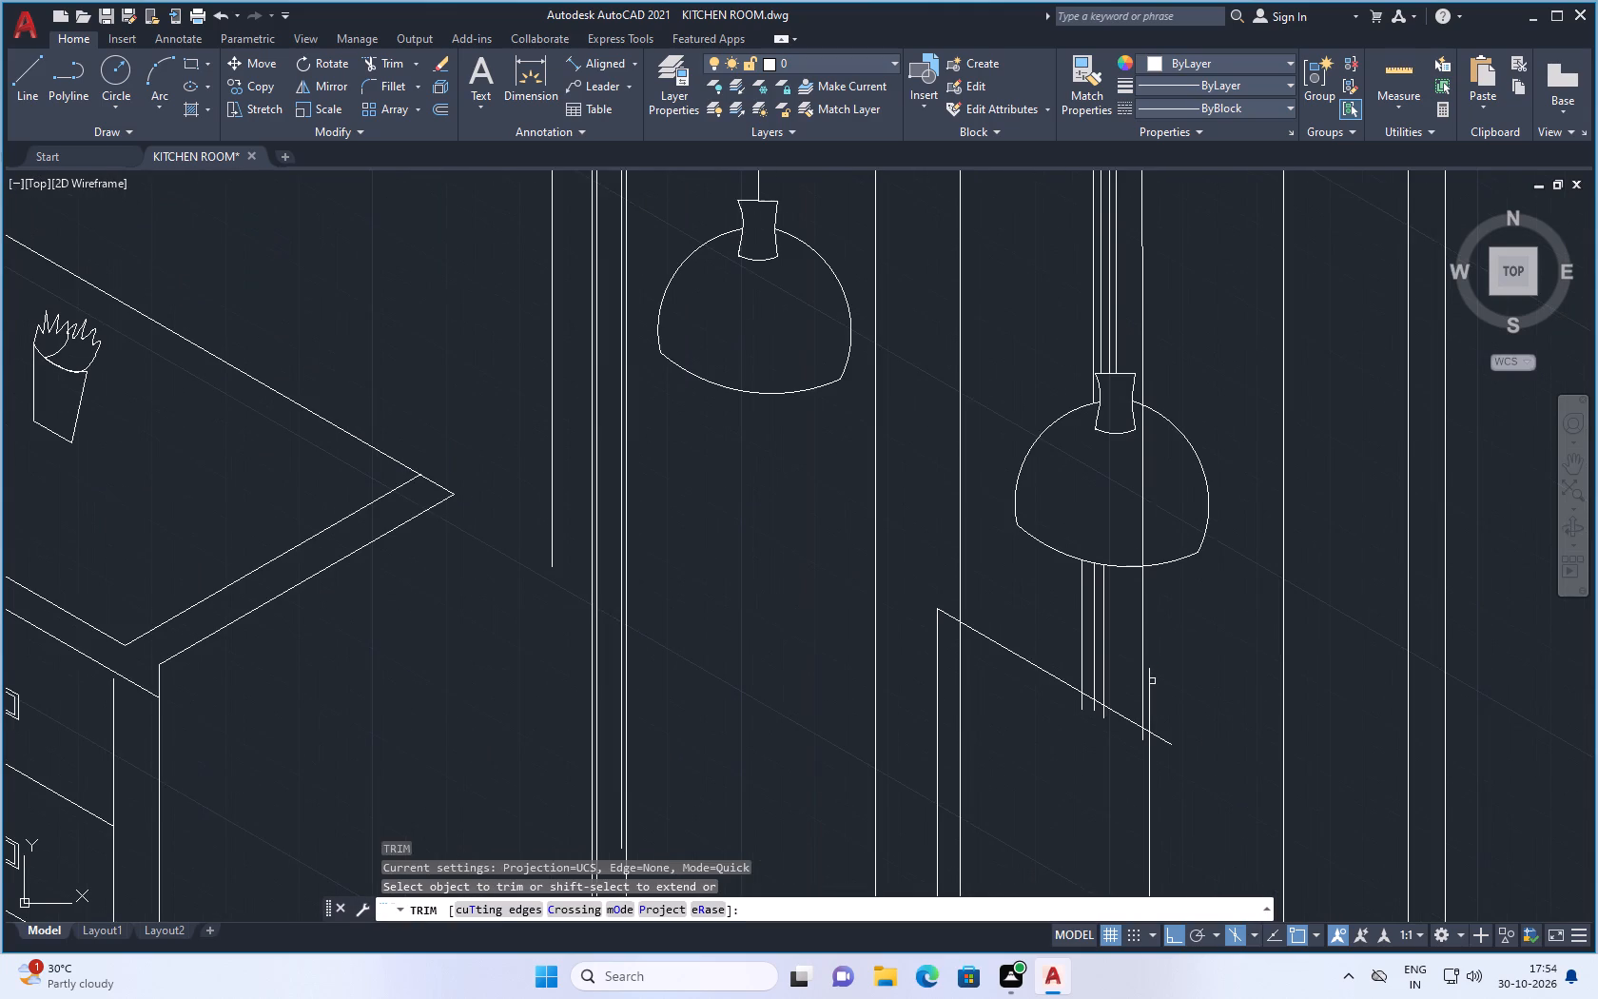
pyautogui.click(1148, 690)
pyautogui.moveTo(1168, 738); pyautogui.dragTo(1168, 761)
pyautogui.scroll(2, 1133, 747)
pyautogui.click(1144, 729)
pyautogui.moveTo(1107, 708); pyautogui.dragTo(1046, 669)
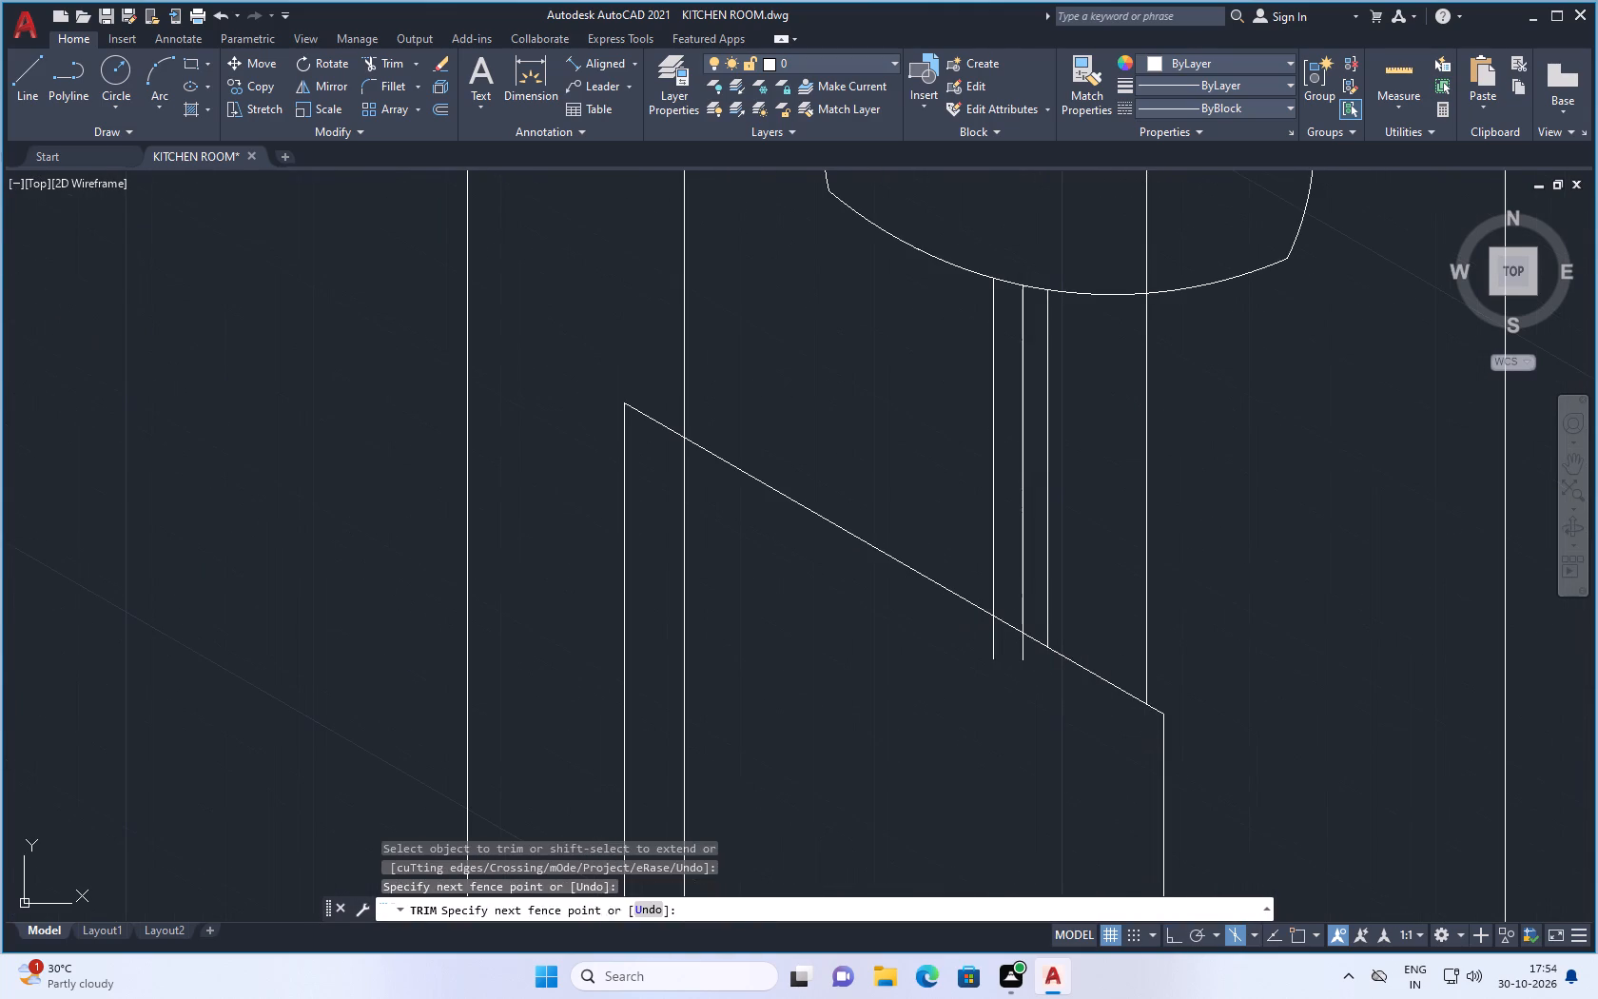
pyautogui.click(1027, 658)
pyautogui.click(975, 632)
pyautogui.scroll(-2, 994, 677)
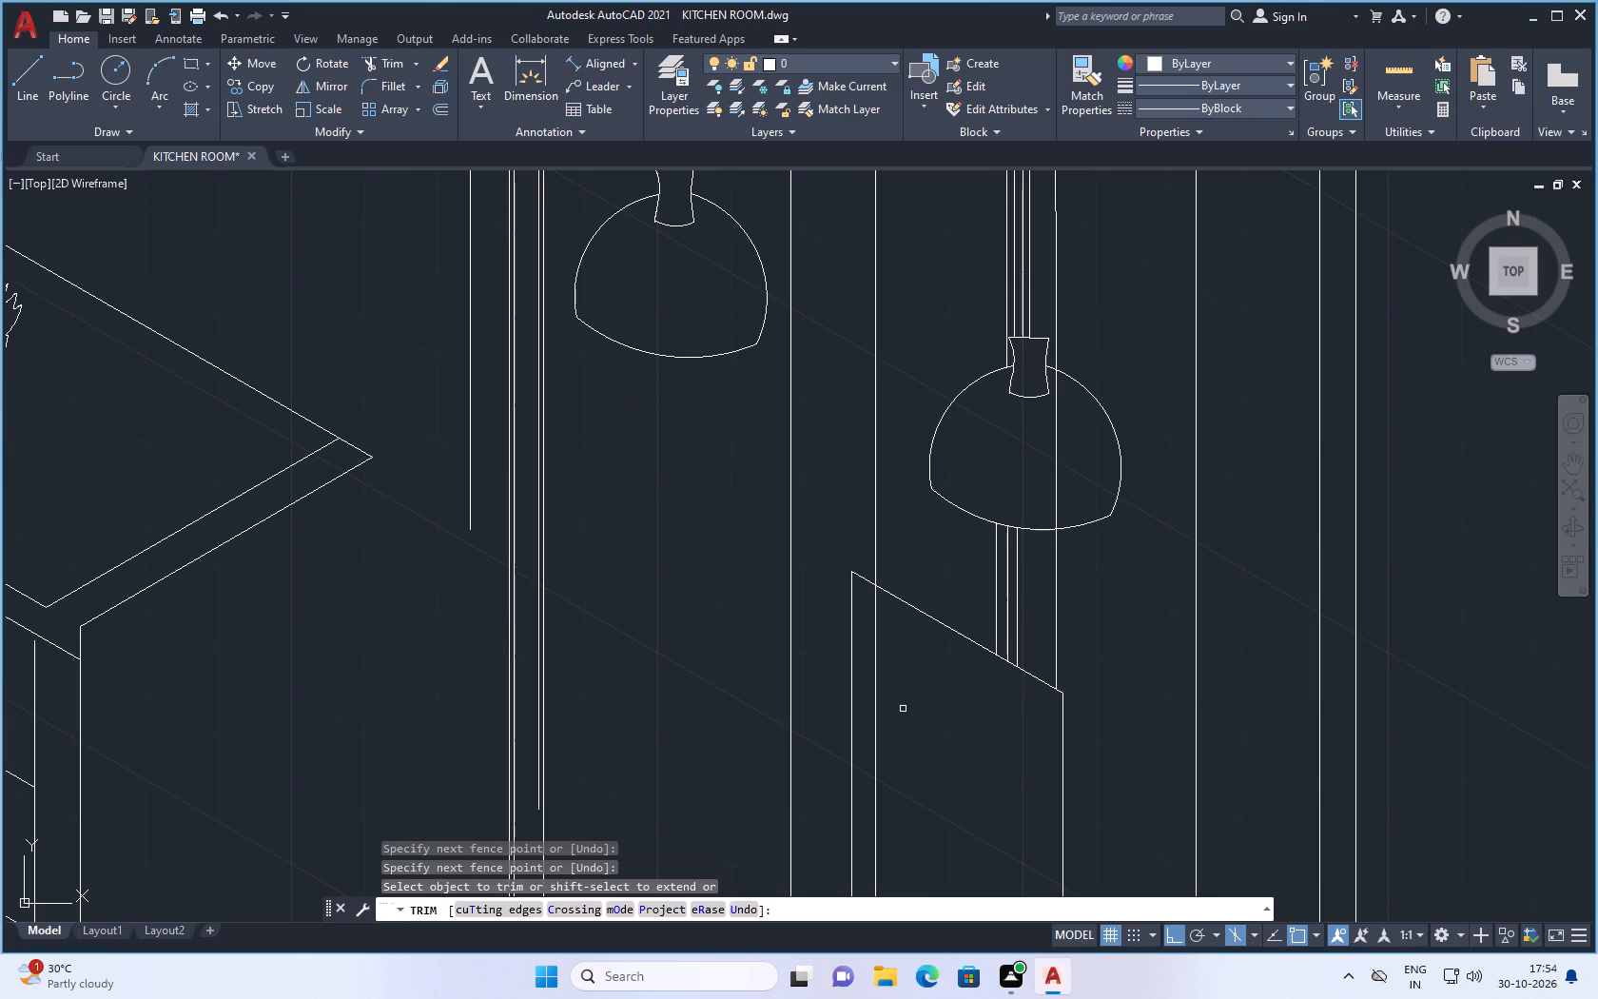
pyautogui.click(874, 713)
pyautogui.scroll(-3, 931, 726)
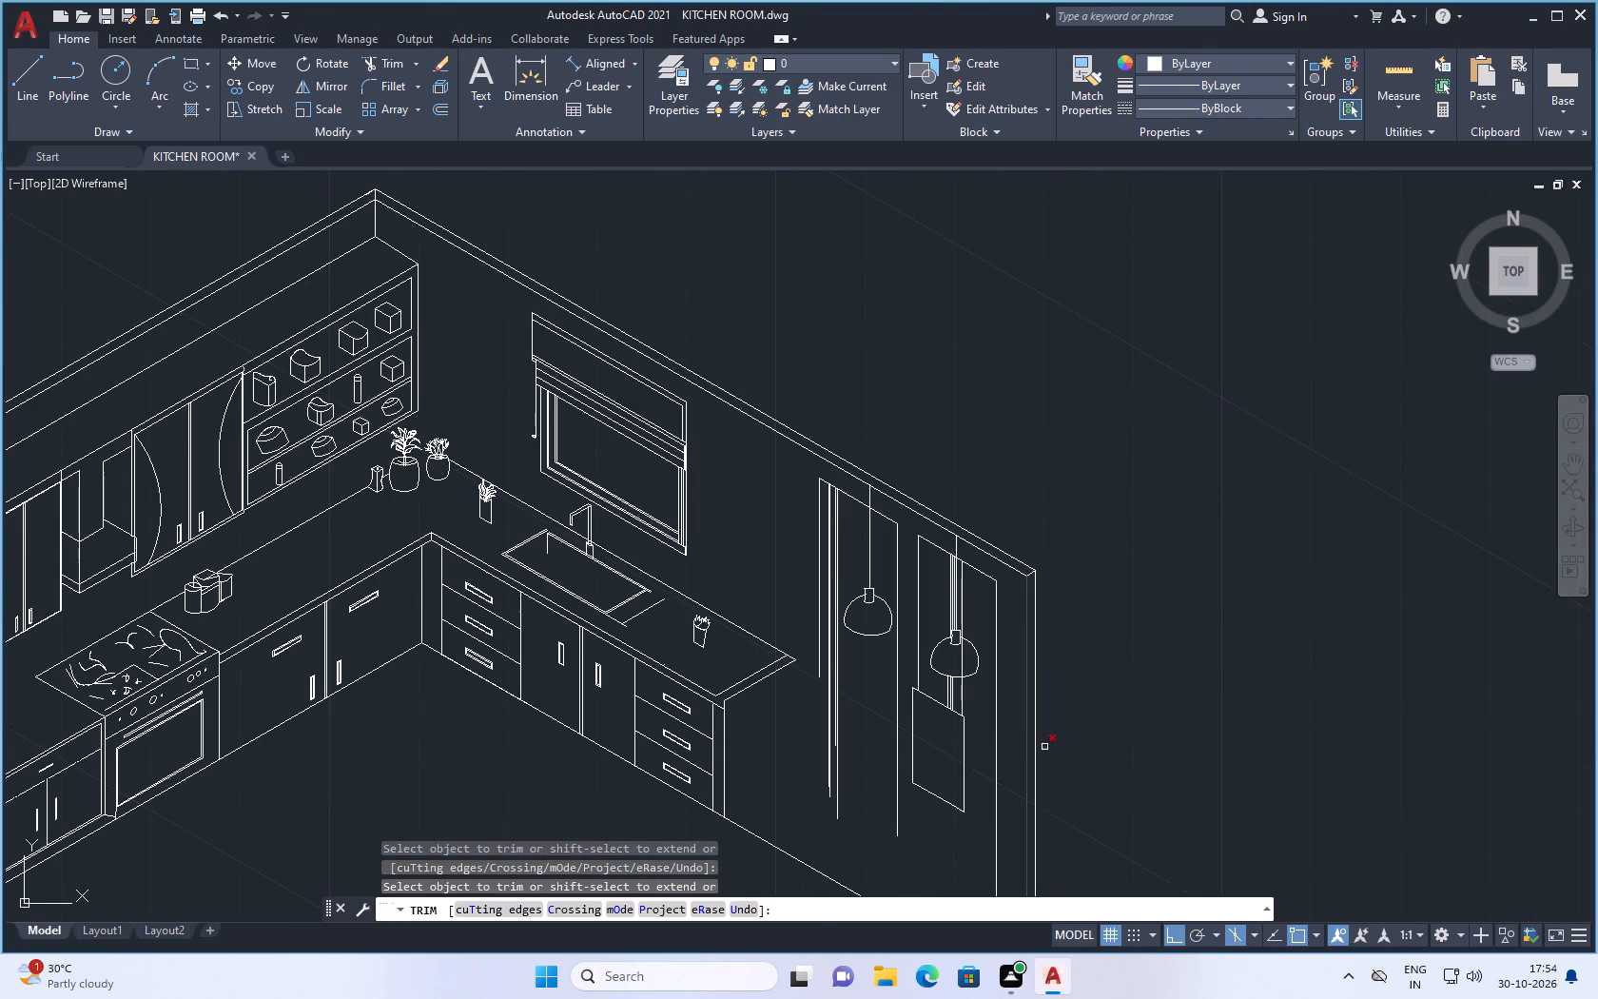
pyautogui.press('Escape')
# Trim away the vertical line portion crossing the inside of the second lamp's shade.
pyautogui.scroll(-1, 1081, 779)
pyautogui.scroll(3, 1024, 791)
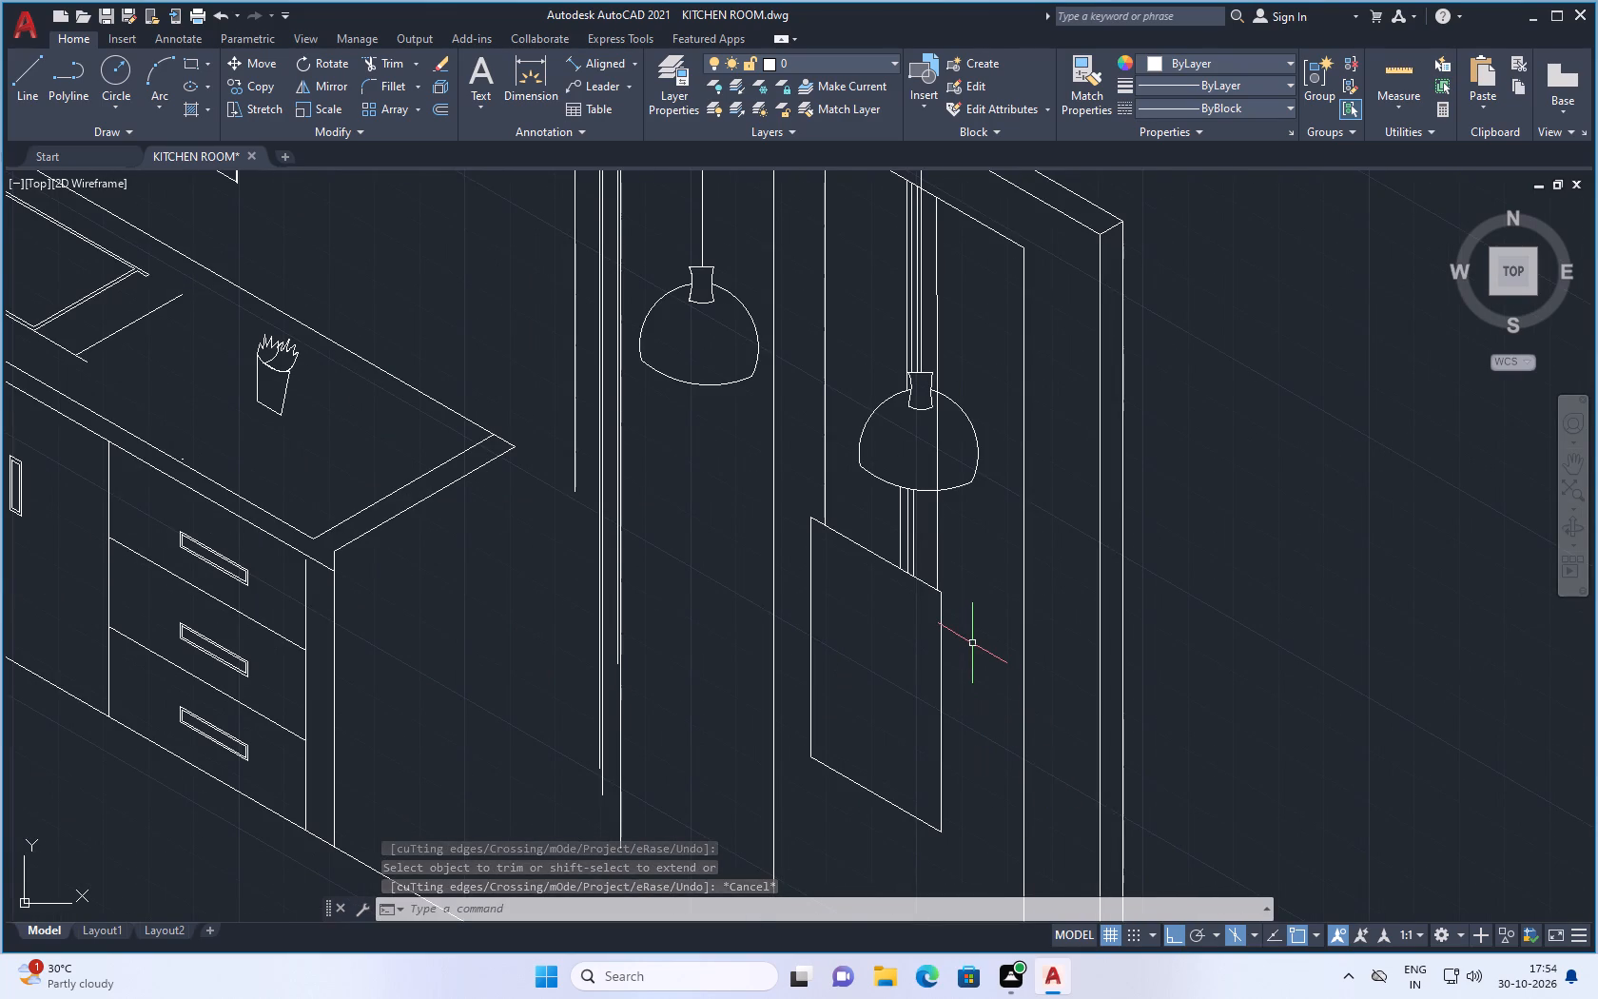
pyautogui.write('tr')
pyautogui.press('Return')
pyautogui.click(935, 442)
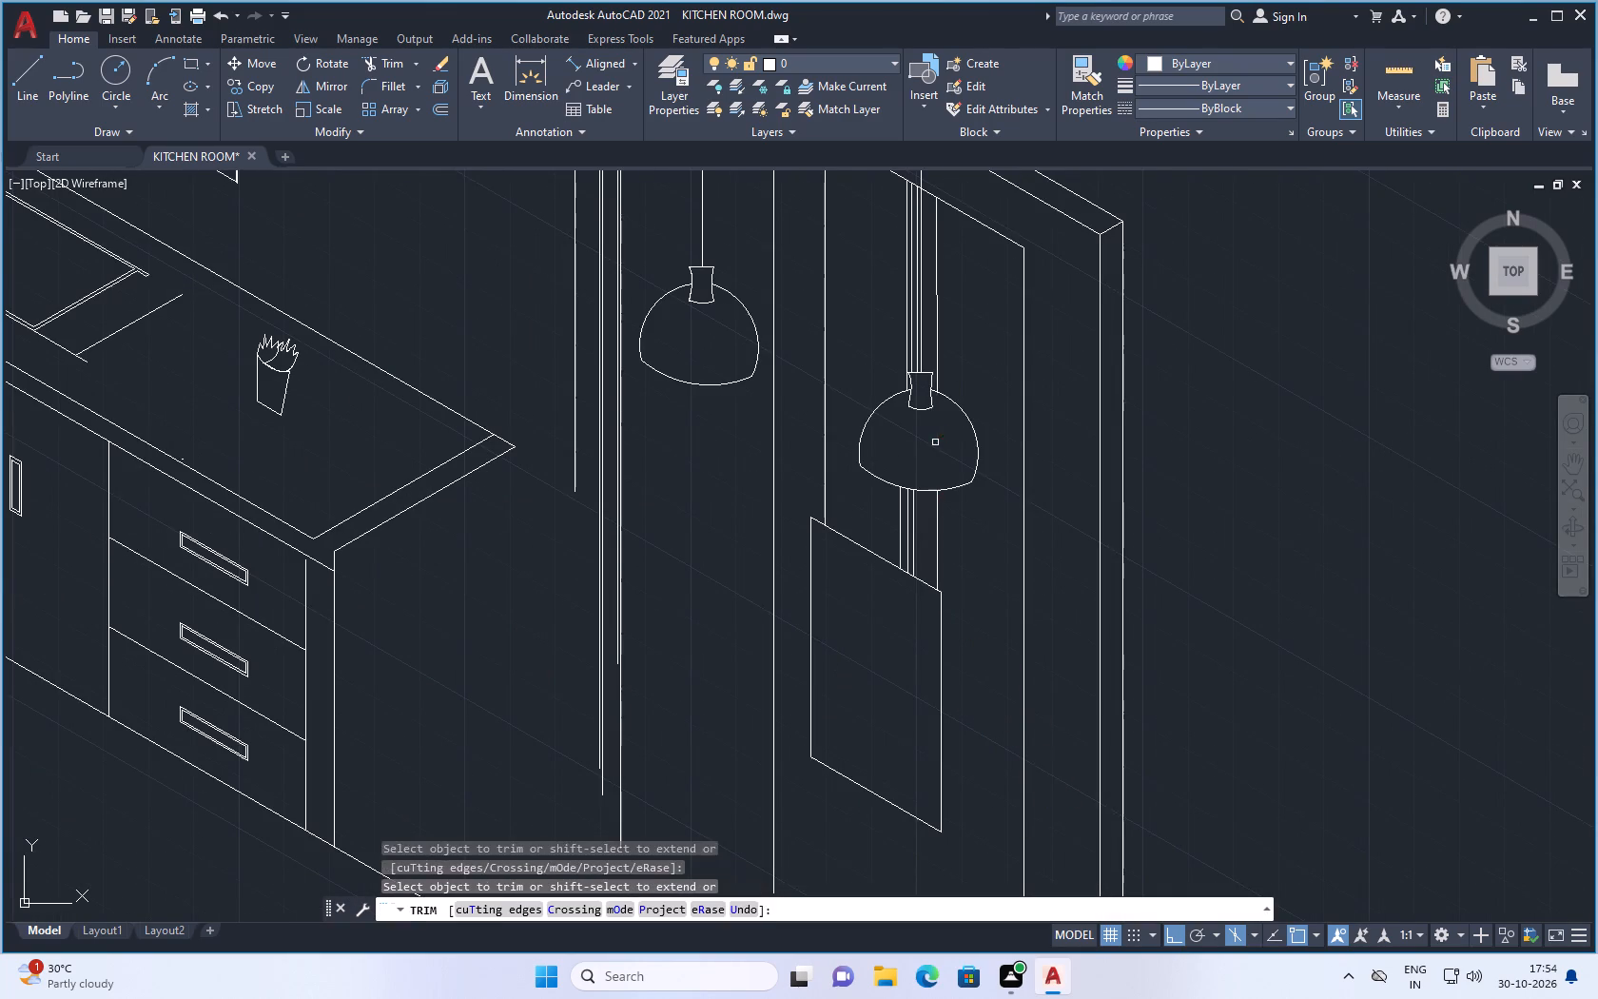
pyautogui.scroll(-2, 990, 513)
pyautogui.press('Escape')
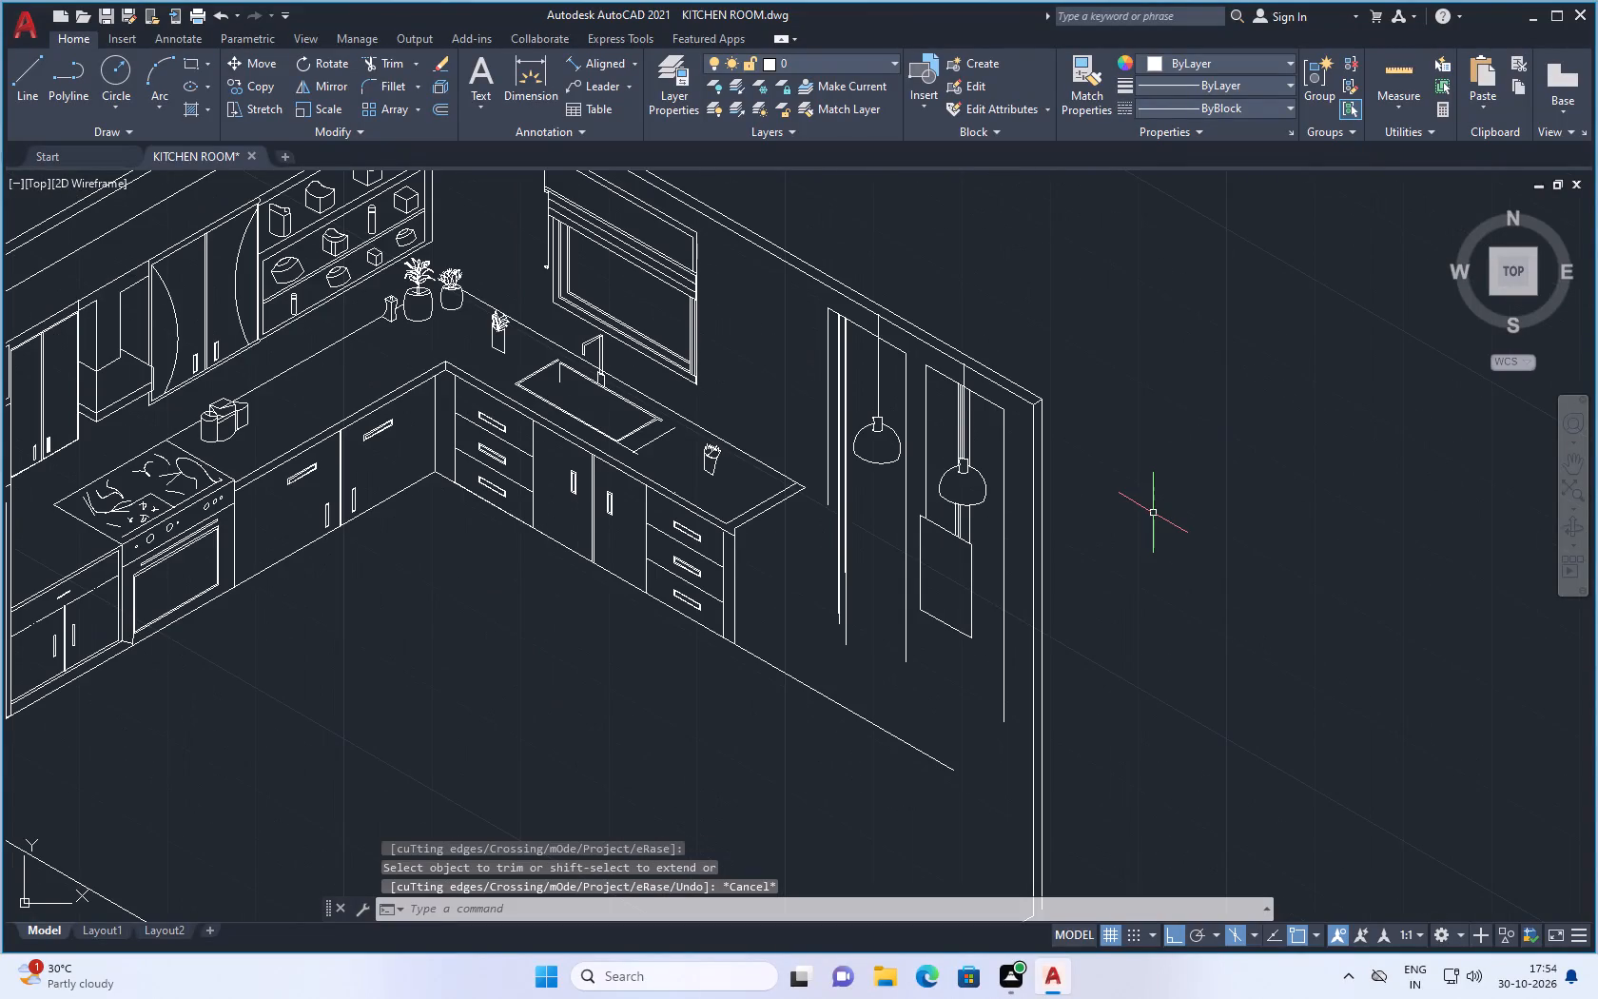
# Save the kitchen drawing.
pyautogui.hotkey('ctrl', 's')
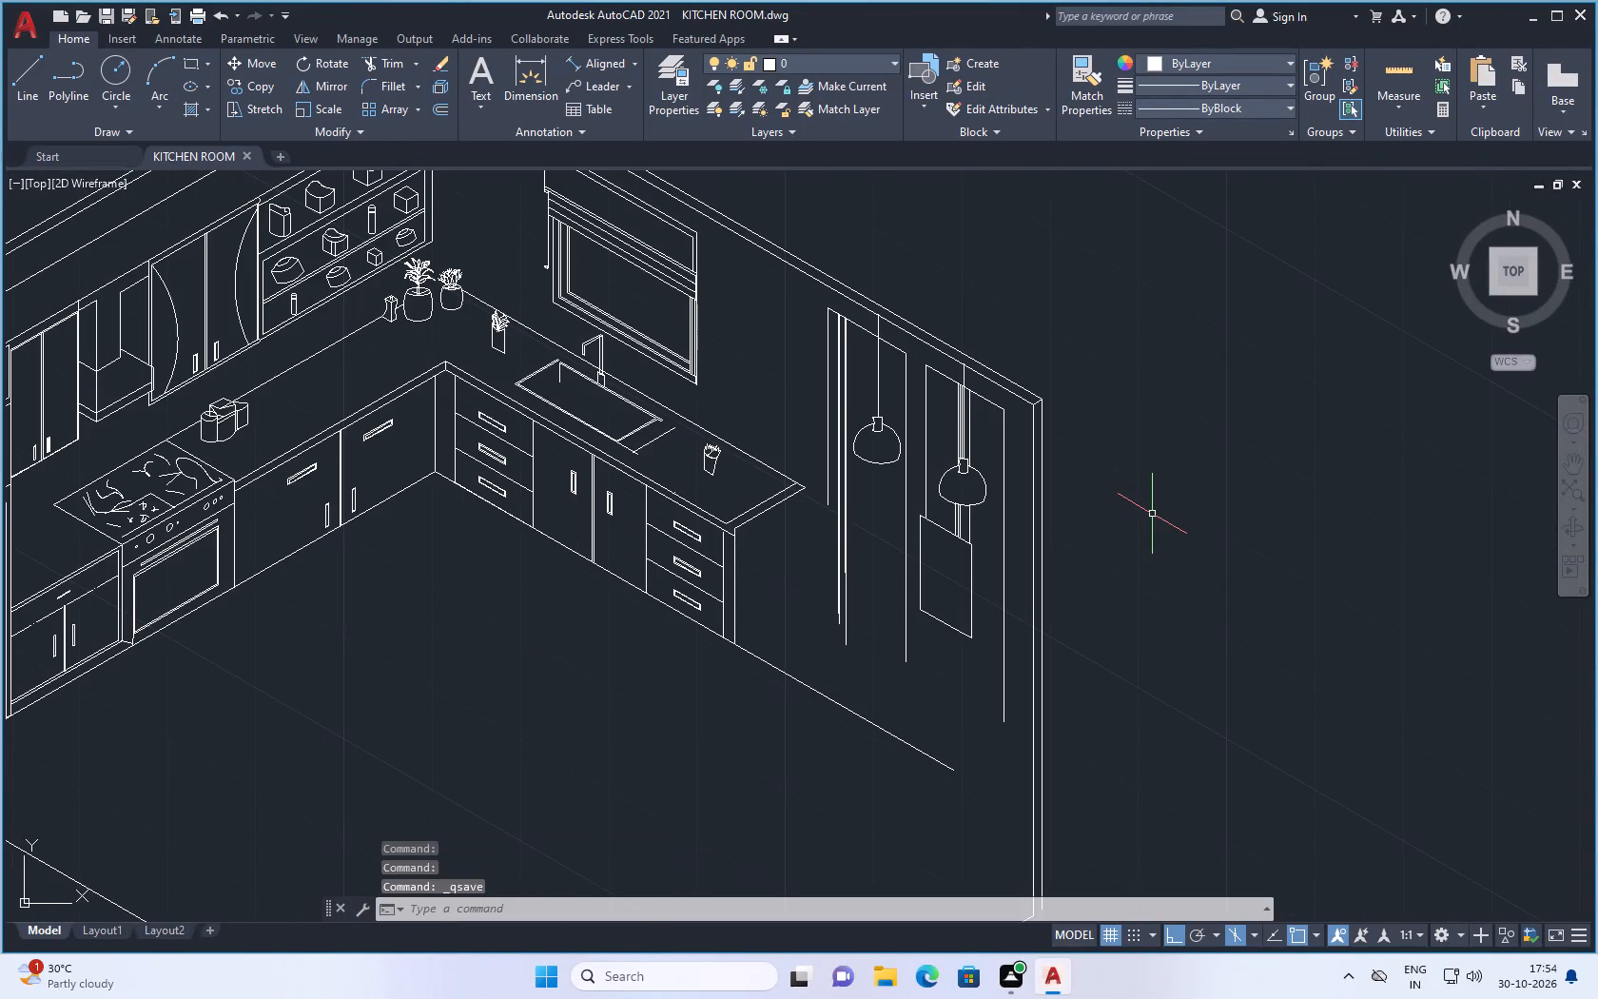
pyautogui.hotkey('ctrl', 's')
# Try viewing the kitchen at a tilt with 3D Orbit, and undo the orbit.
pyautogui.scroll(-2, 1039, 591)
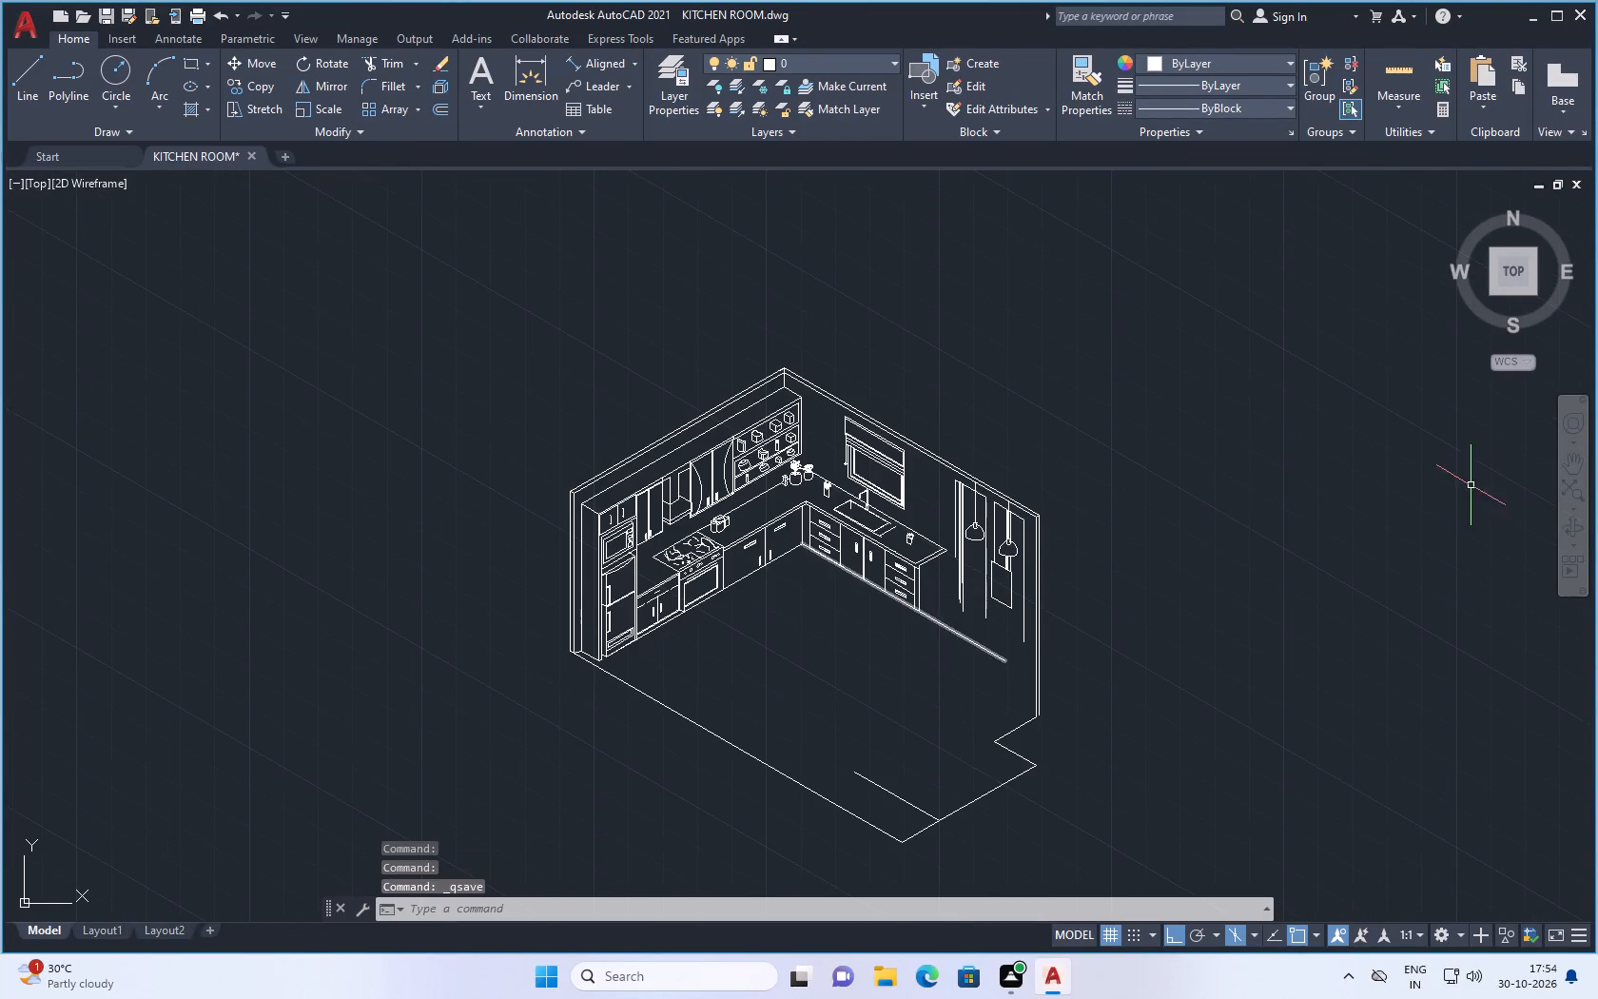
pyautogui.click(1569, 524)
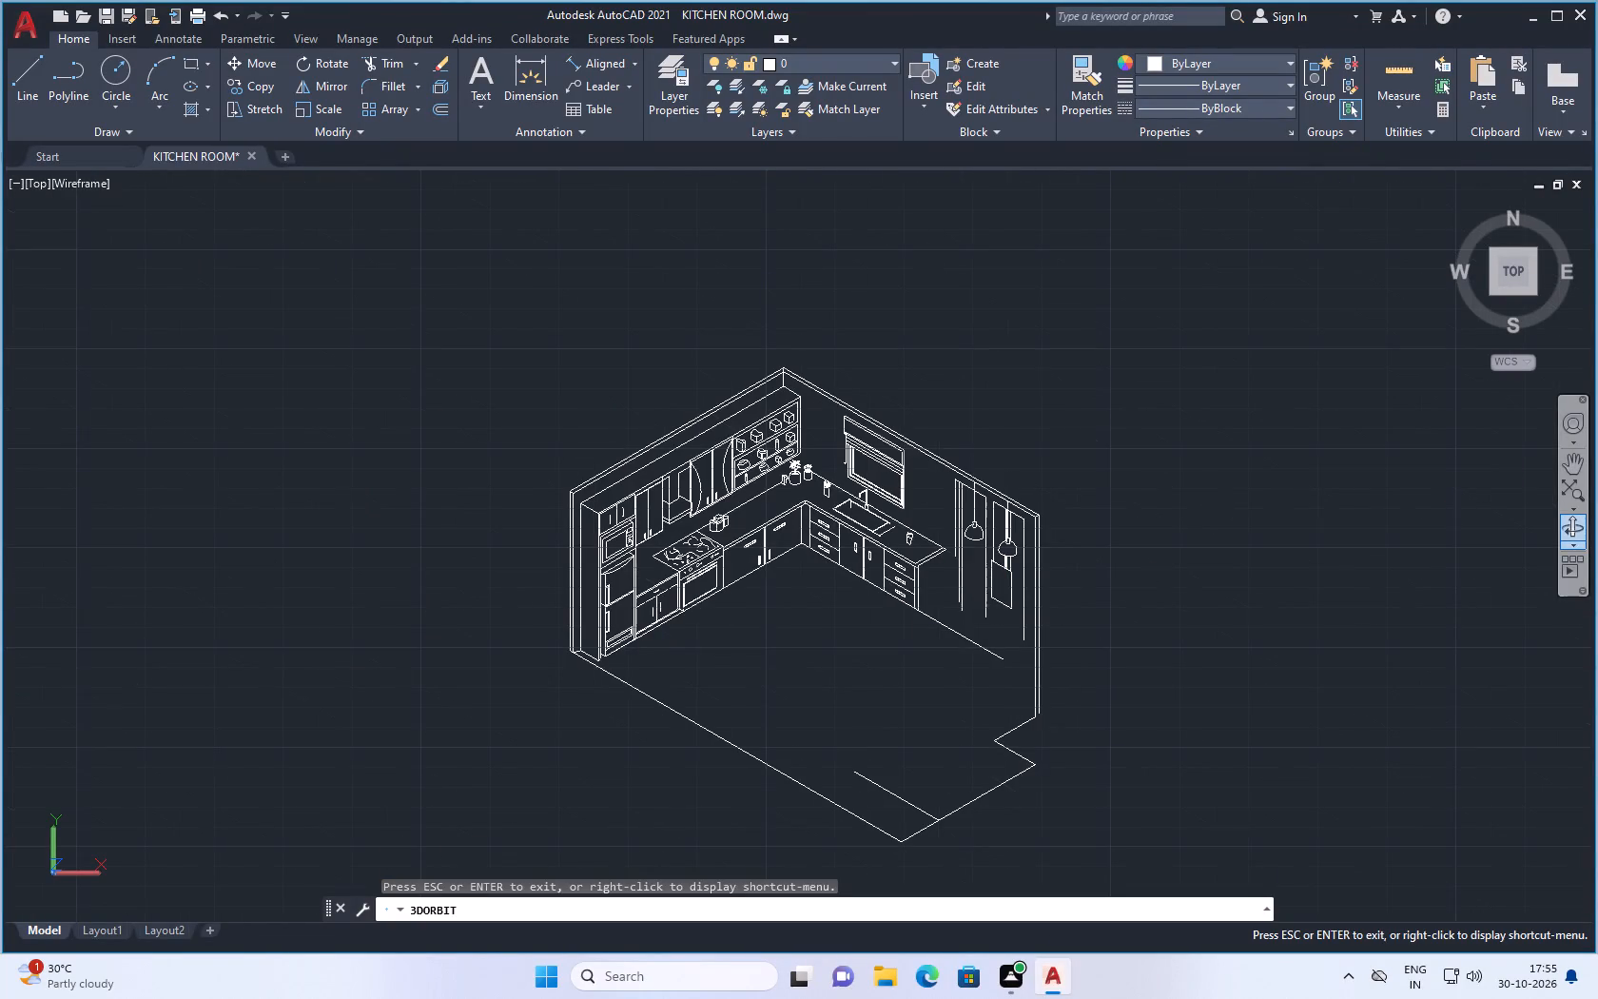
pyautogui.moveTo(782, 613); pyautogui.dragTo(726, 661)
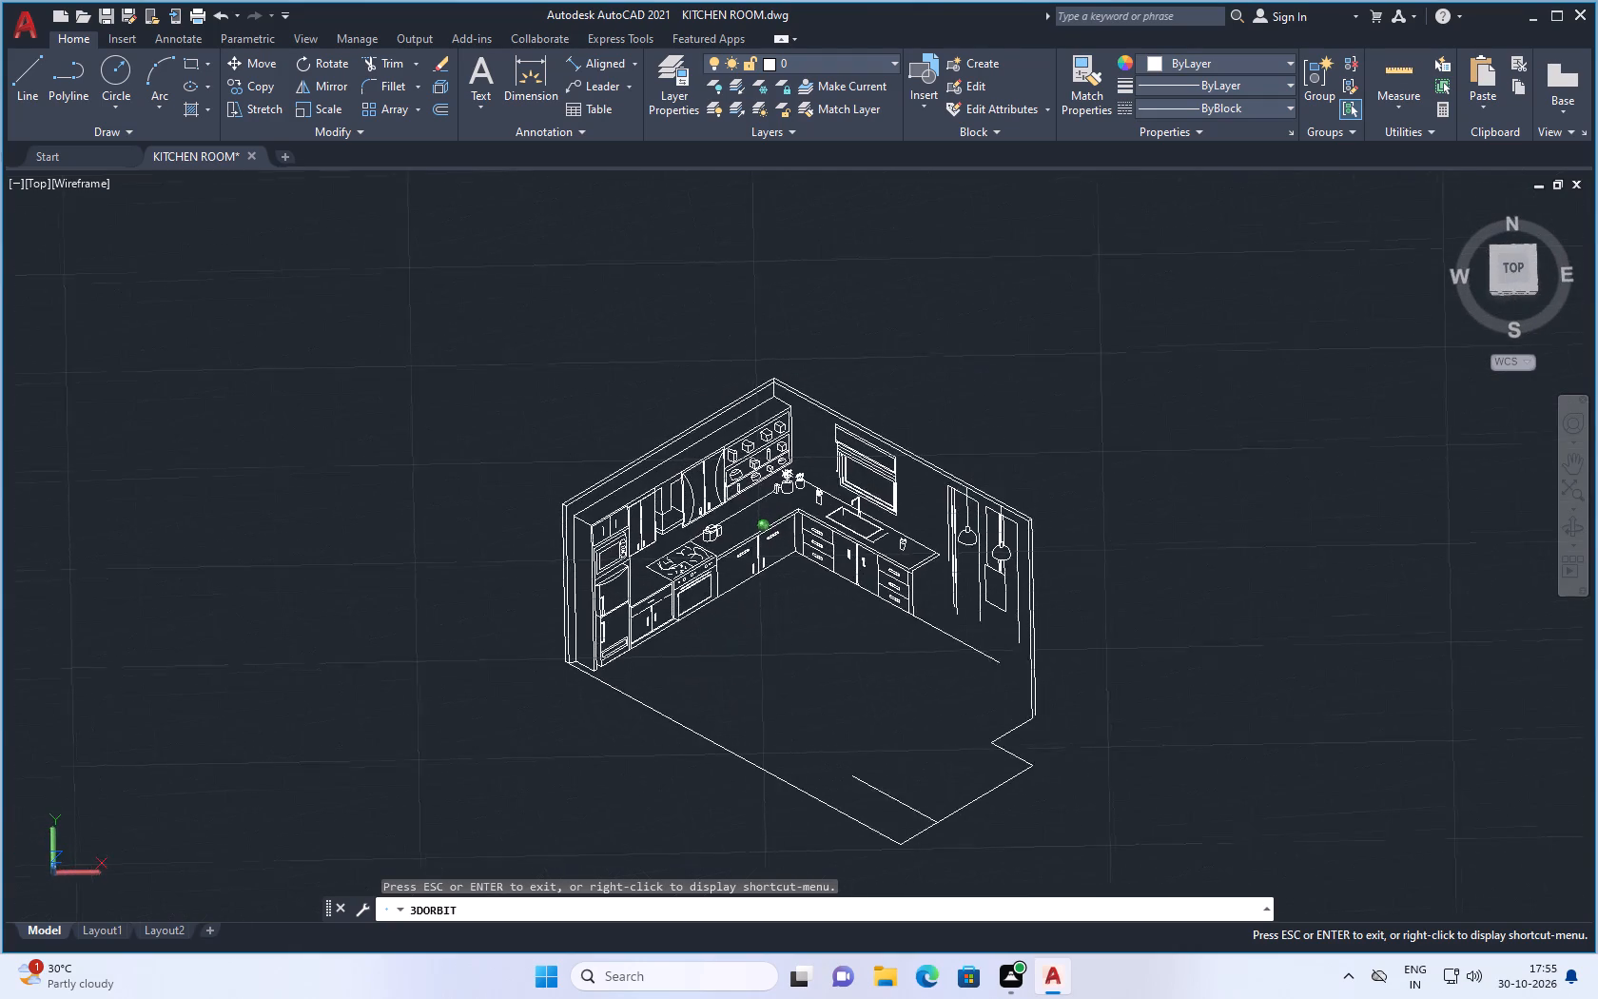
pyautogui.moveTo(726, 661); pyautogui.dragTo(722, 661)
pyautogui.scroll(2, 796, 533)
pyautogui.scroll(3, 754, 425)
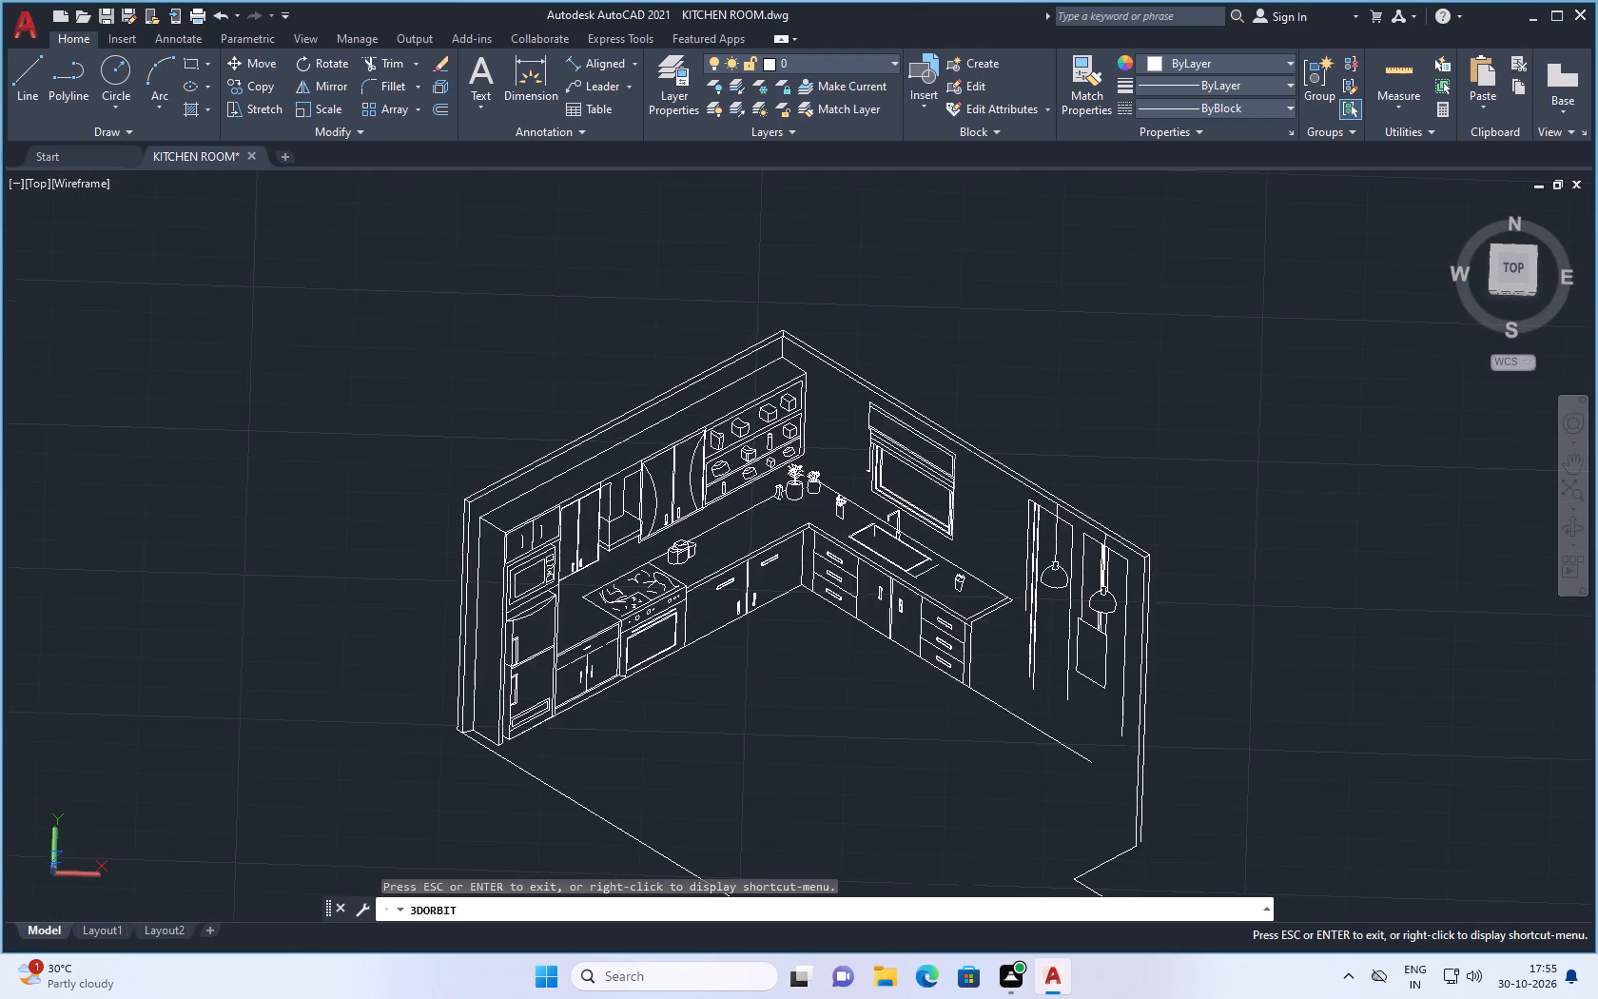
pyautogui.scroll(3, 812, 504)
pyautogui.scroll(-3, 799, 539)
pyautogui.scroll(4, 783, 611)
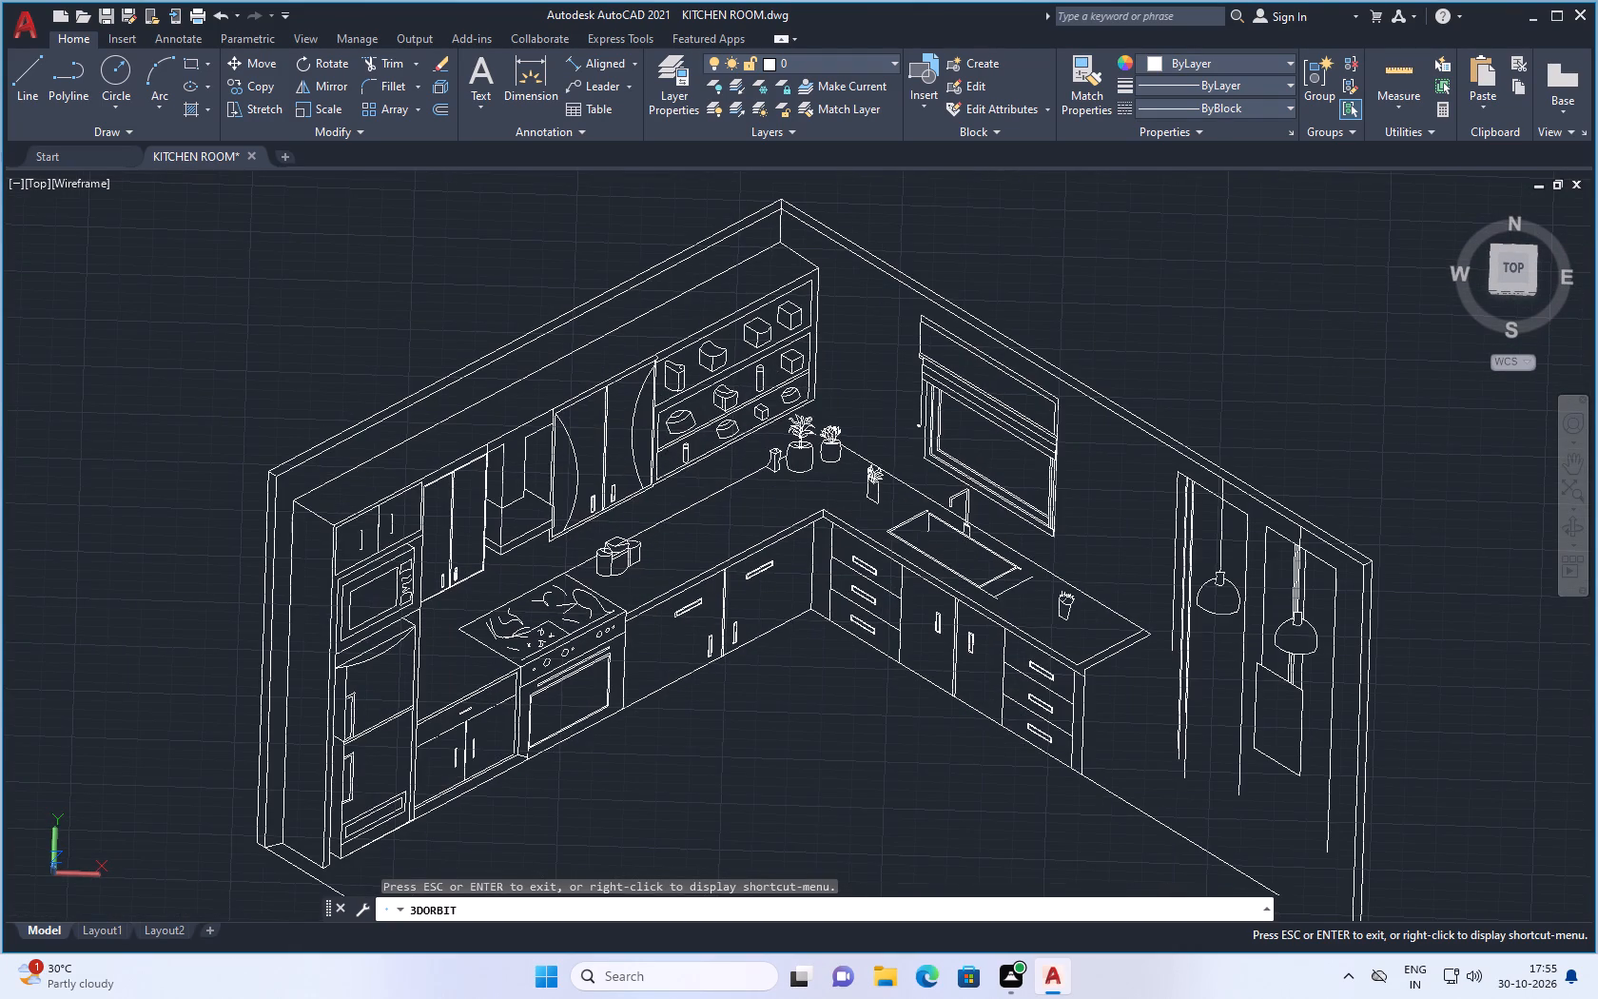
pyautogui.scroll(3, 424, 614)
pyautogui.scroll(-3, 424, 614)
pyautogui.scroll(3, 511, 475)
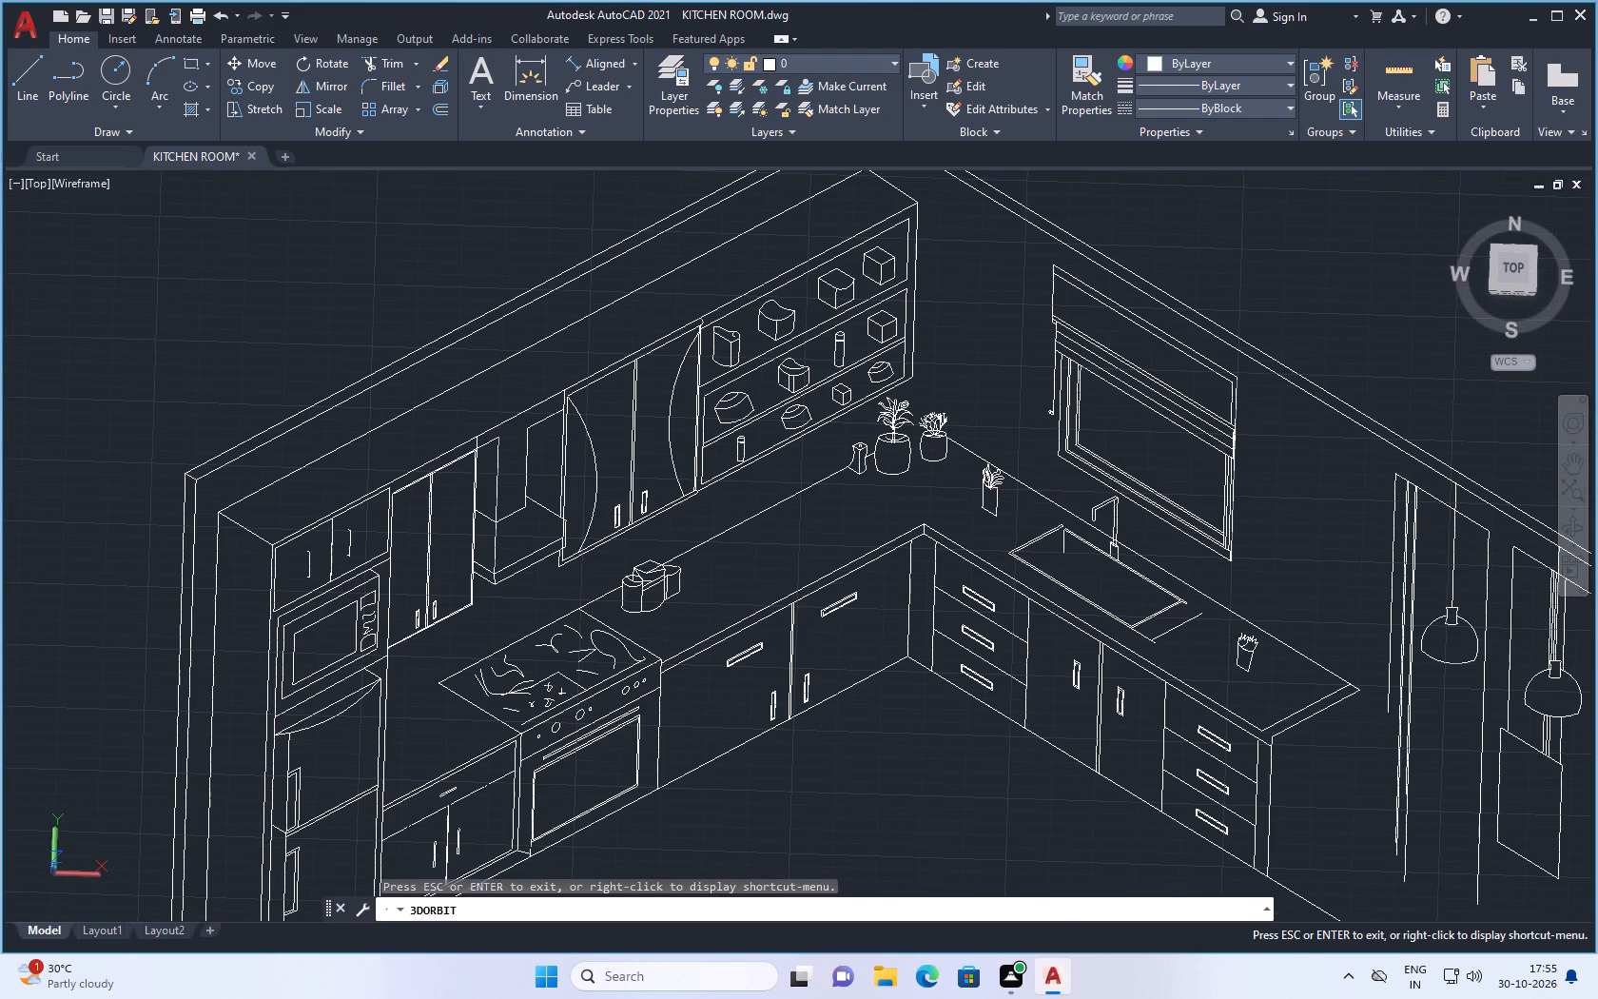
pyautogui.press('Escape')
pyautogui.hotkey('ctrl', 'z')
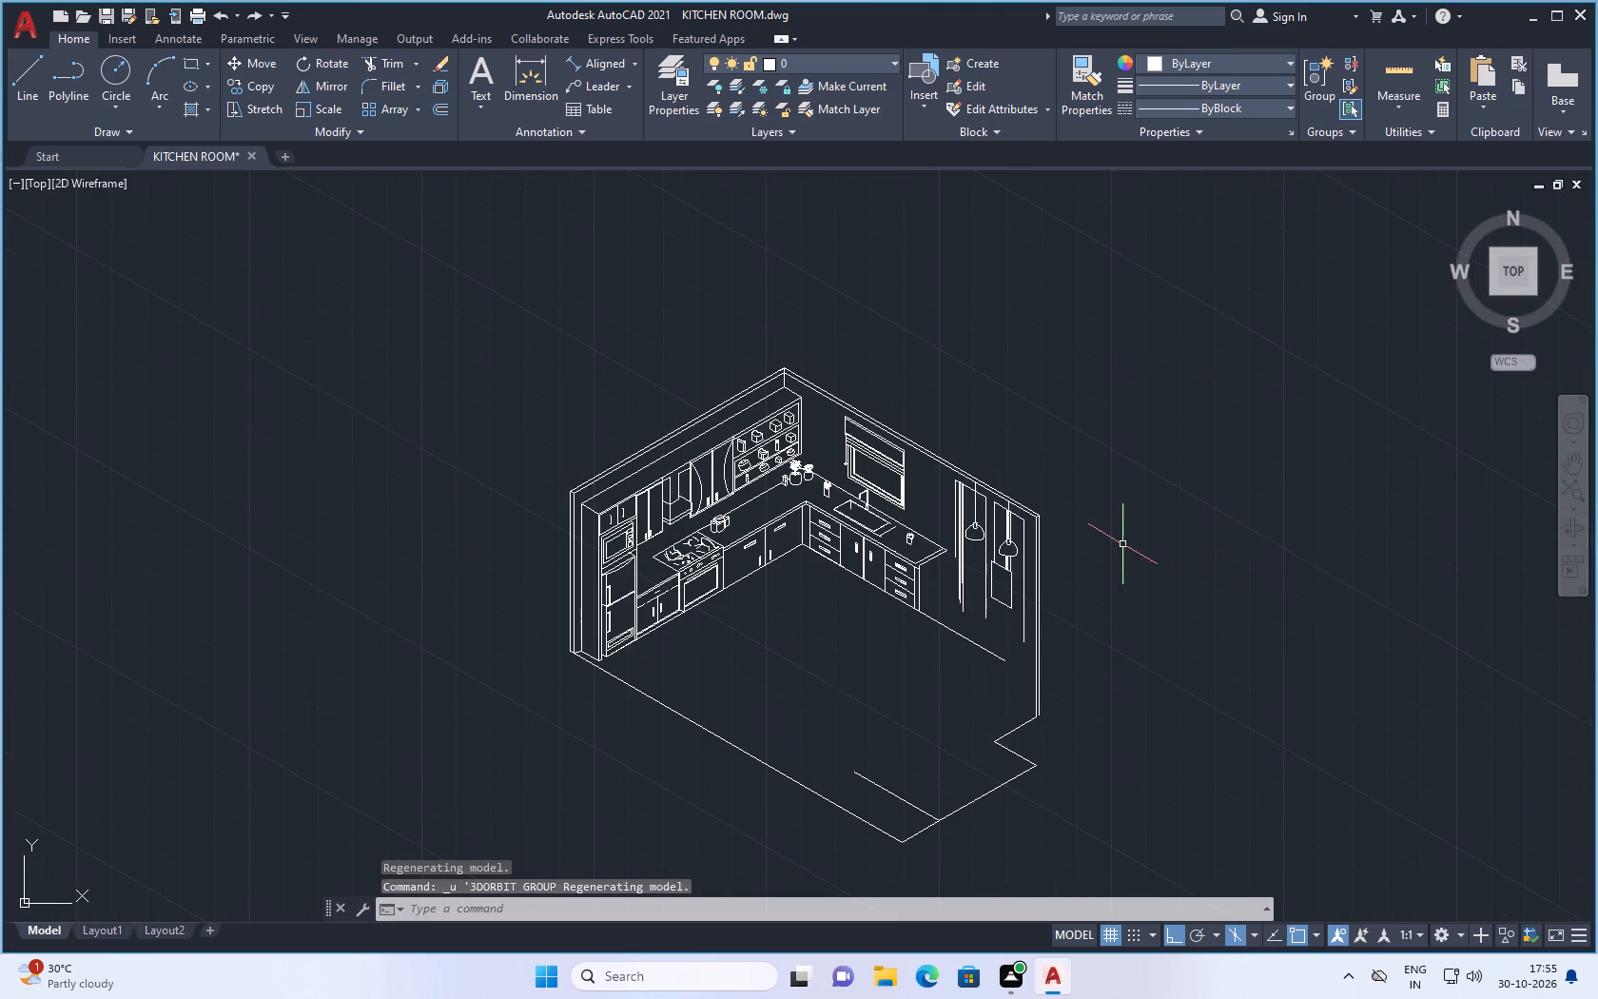
# Inspect the wall cabinets, microwave and cooktop area up close, and the overall kitchen drawing.
pyautogui.scroll(2, 827, 548)
pyautogui.scroll(2, 377, 428)
pyautogui.scroll(1, 559, 345)
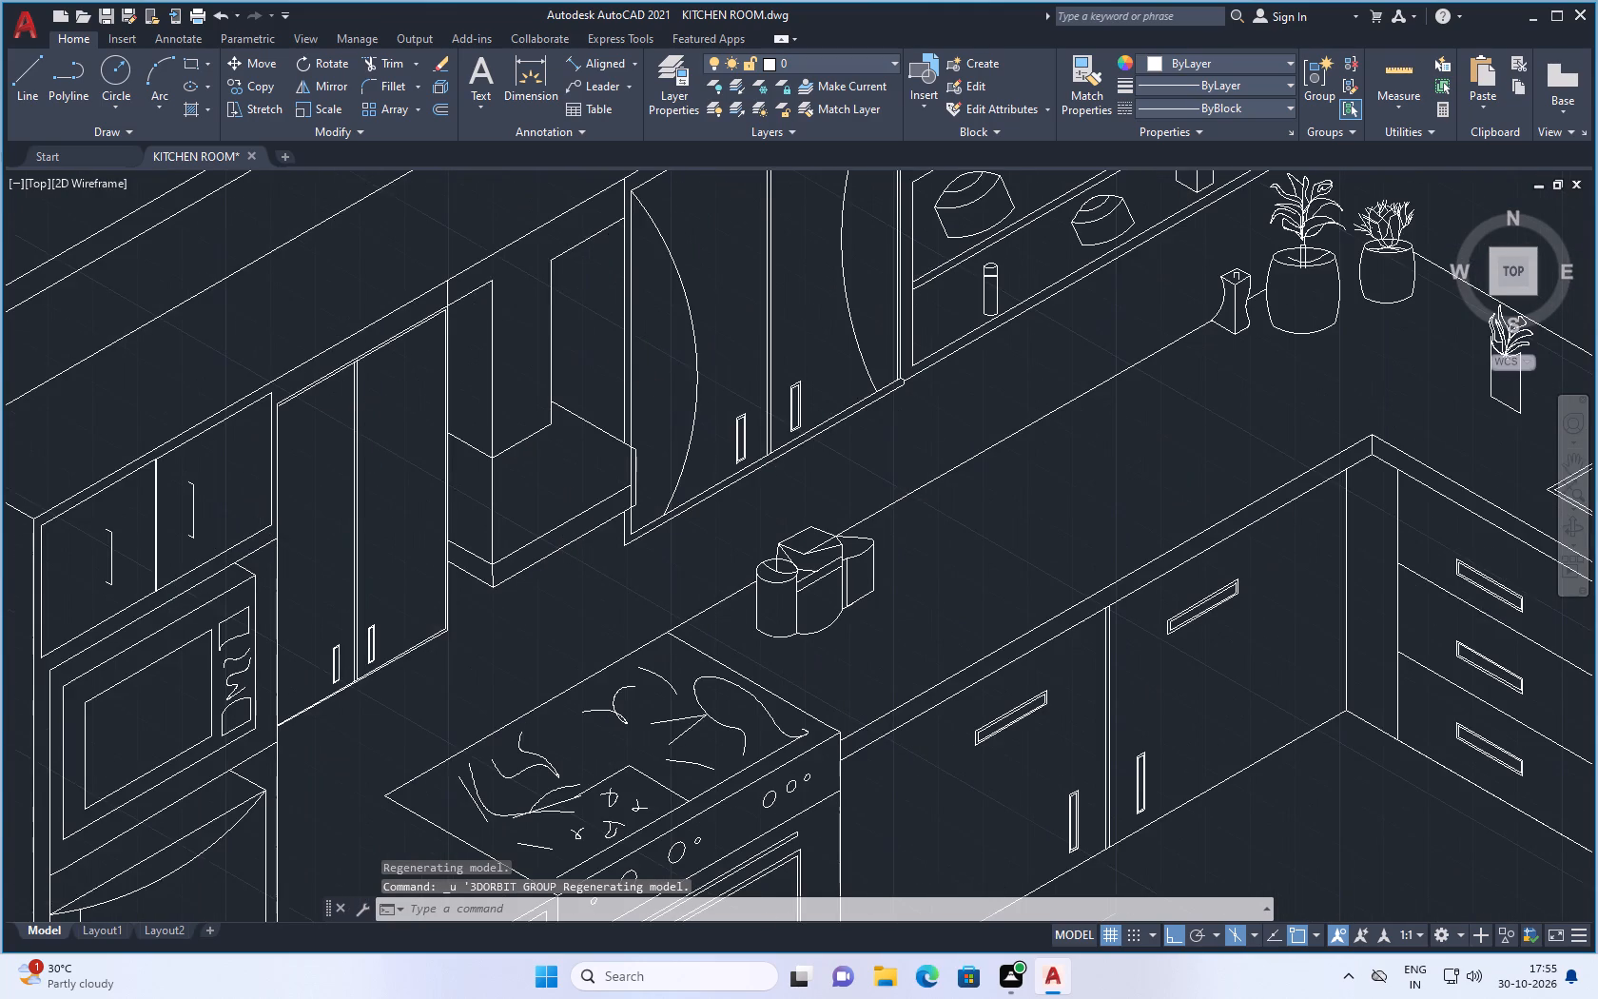
pyautogui.scroll(1, 555, 348)
pyautogui.scroll(-4, 441, 497)
pyautogui.scroll(1, 739, 517)
pyautogui.scroll(-2, 787, 550)
pyautogui.scroll(3, 663, 632)
pyautogui.scroll(-3, 473, 643)
pyautogui.scroll(3, 378, 537)
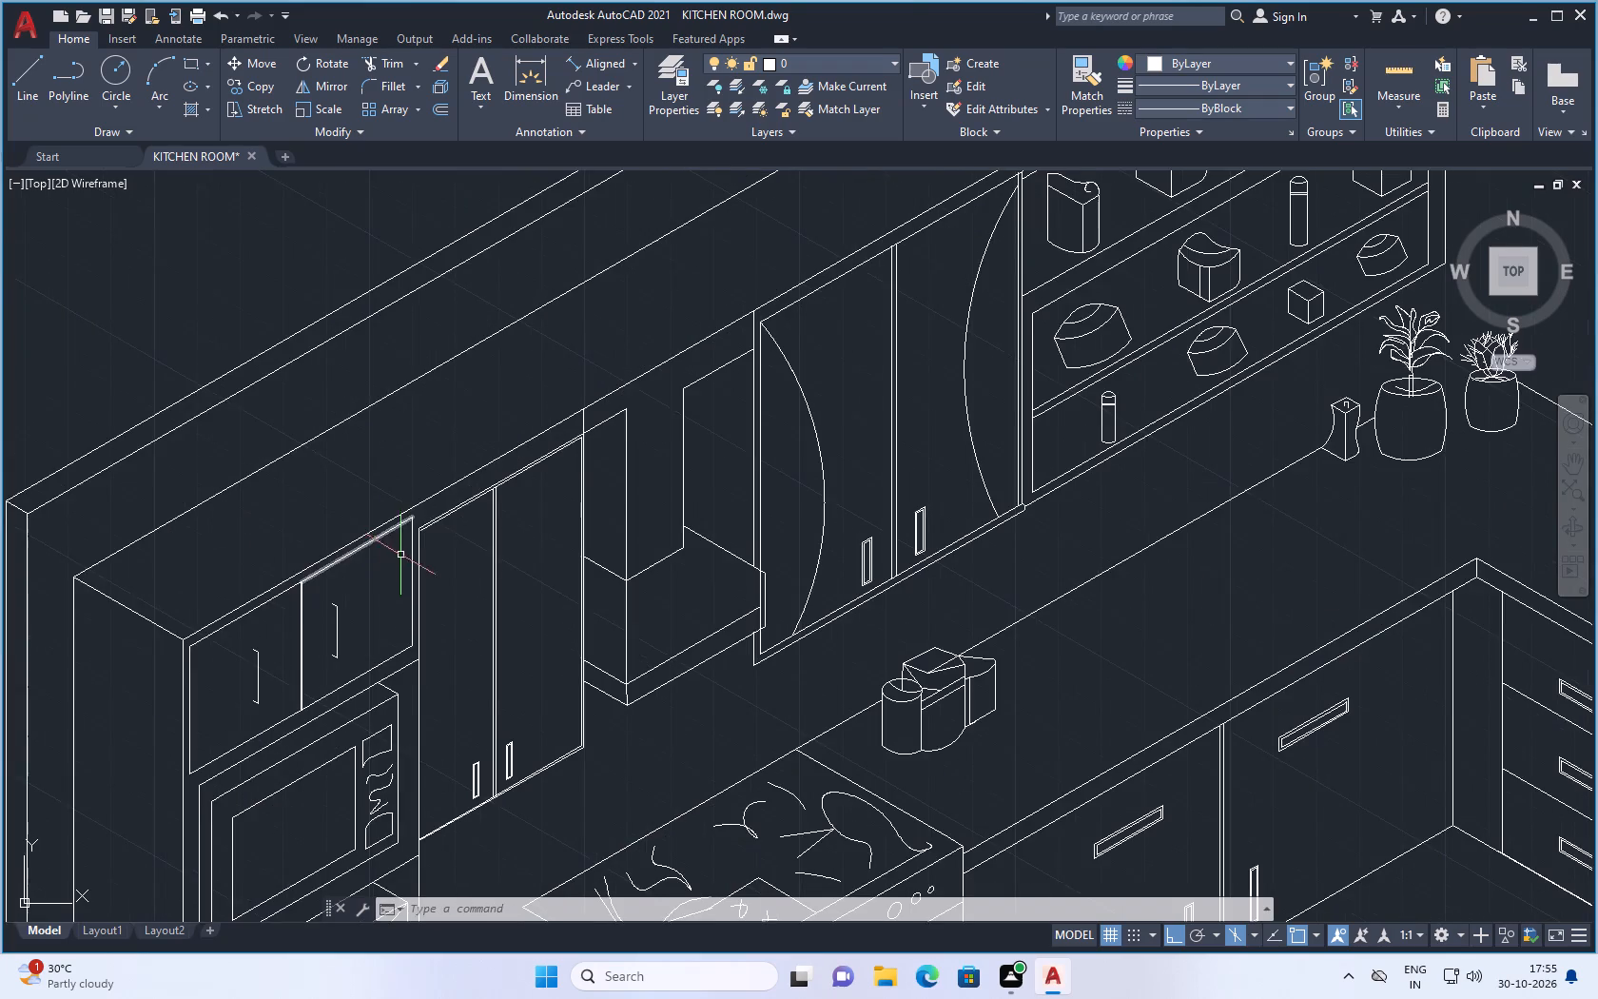
pyautogui.scroll(-2, 452, 574)
pyautogui.scroll(-1, 541, 642)
pyautogui.scroll(2, 700, 676)
pyautogui.scroll(-1, 724, 678)
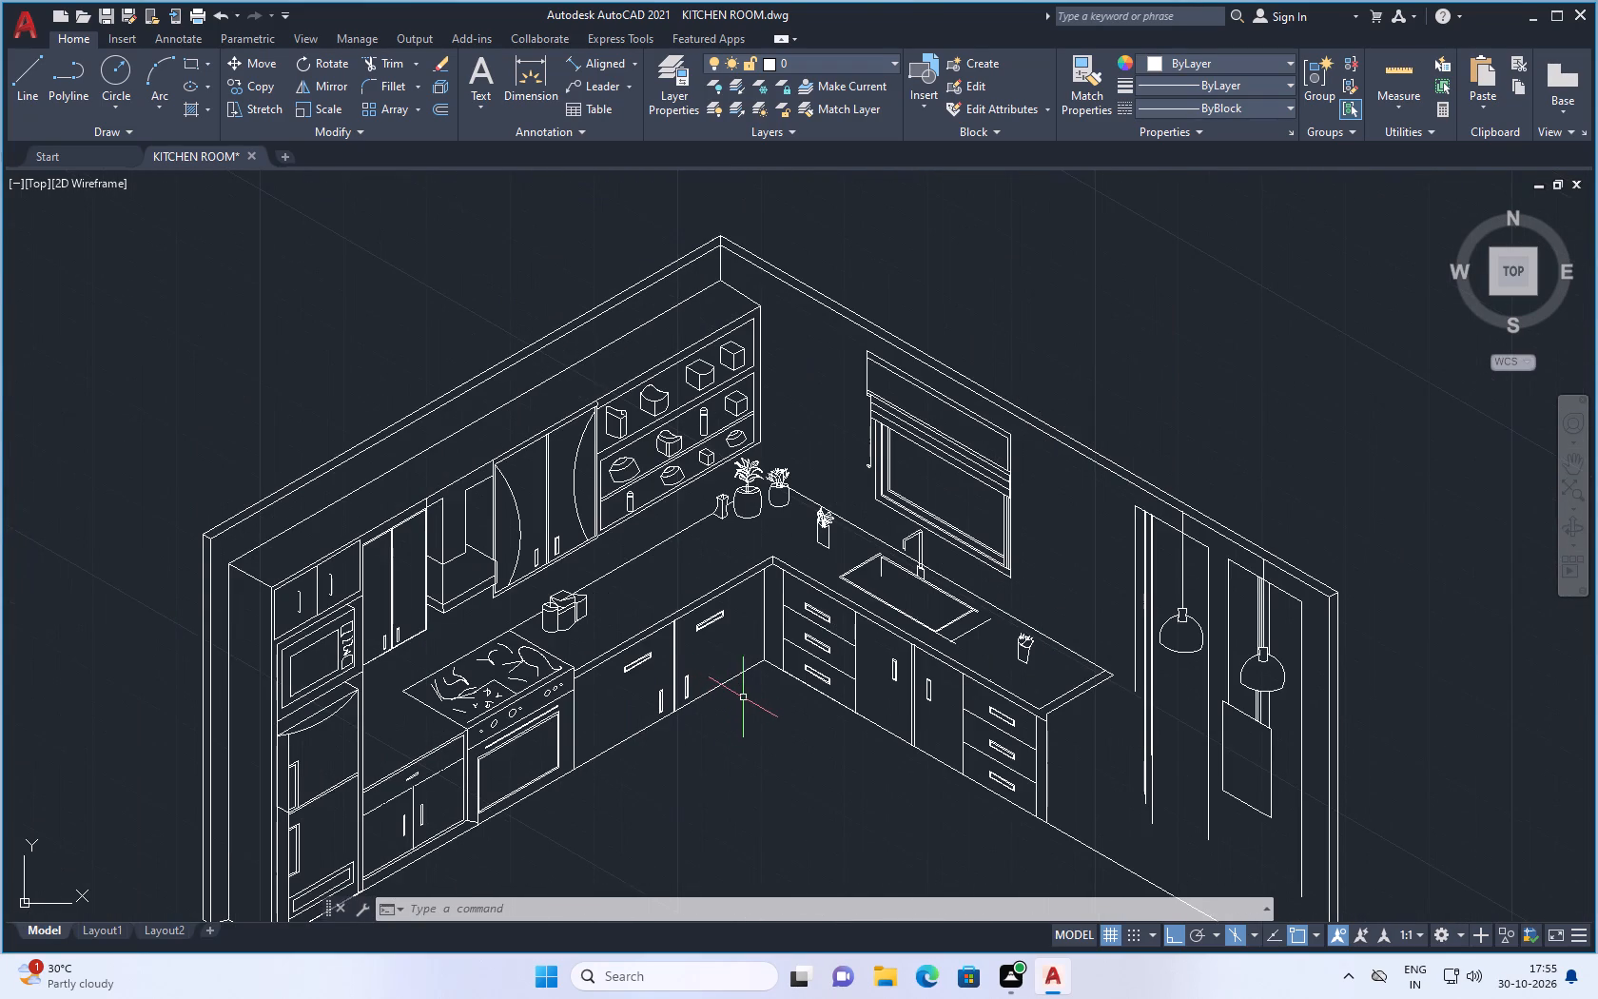
pyautogui.scroll(1, 704, 712)
pyautogui.scroll(-1, 1016, 729)
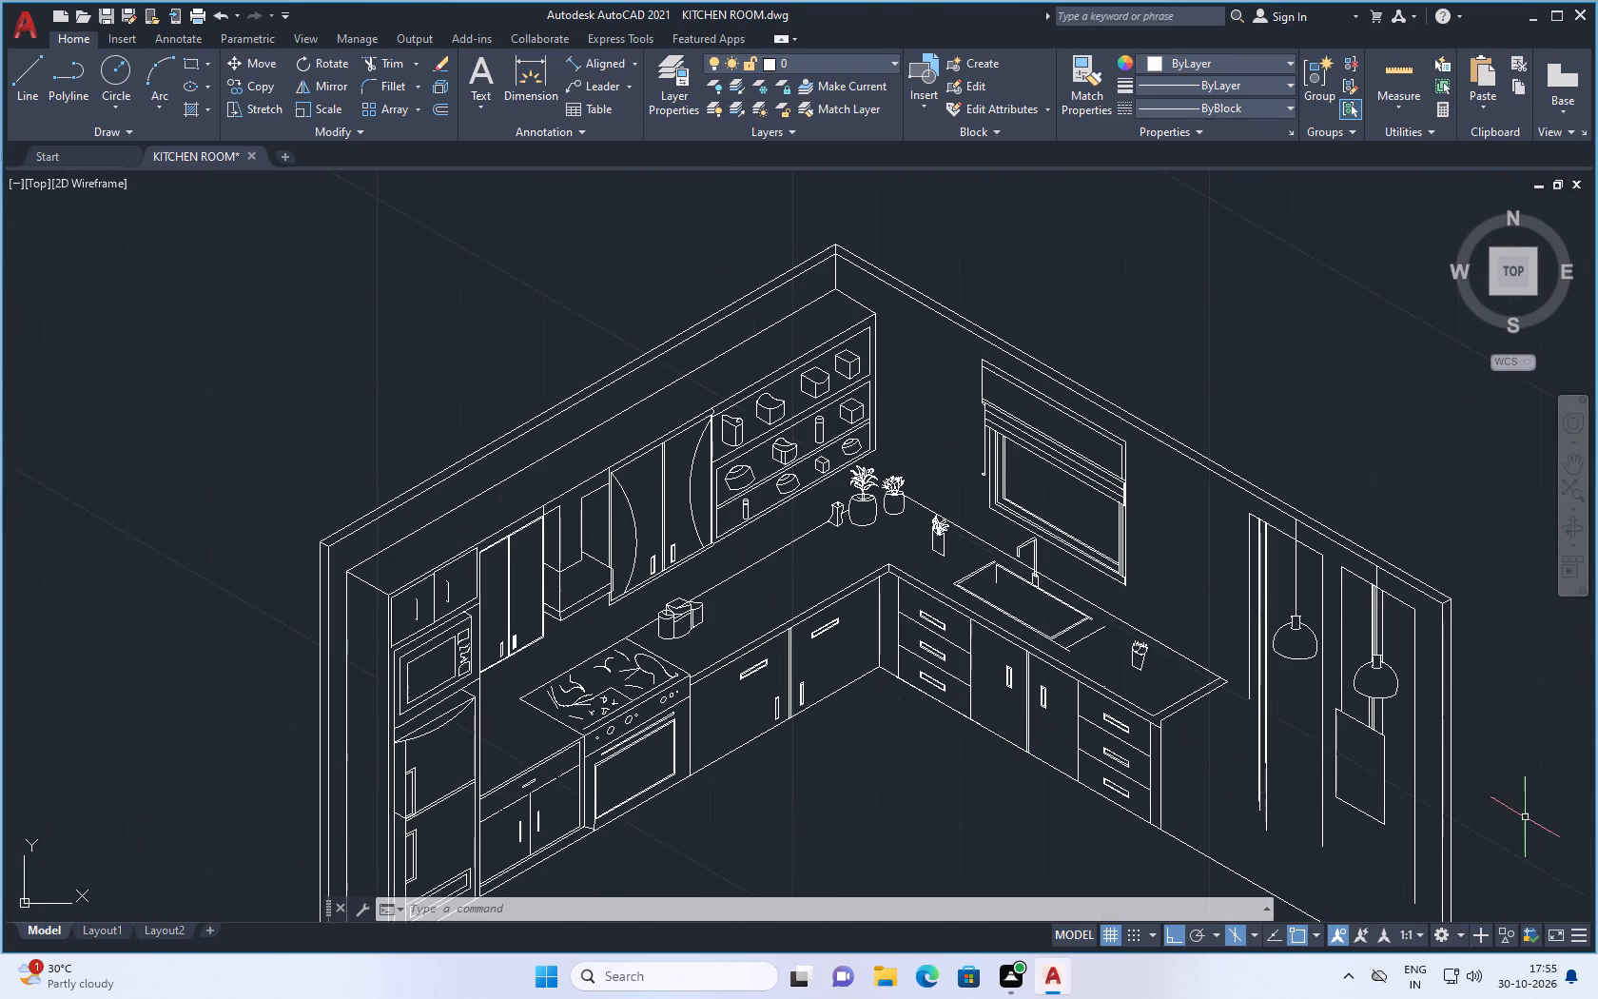
# Draw an inner frame inside the panel below the second lamp: about 23 units at 330°, 39 down, 23 at 150° and 40 up.
pyautogui.scroll(-1, 1335, 777)
pyautogui.scroll(2, 1420, 782)
pyautogui.scroll(-2, 1235, 741)
pyautogui.scroll(2, 1334, 795)
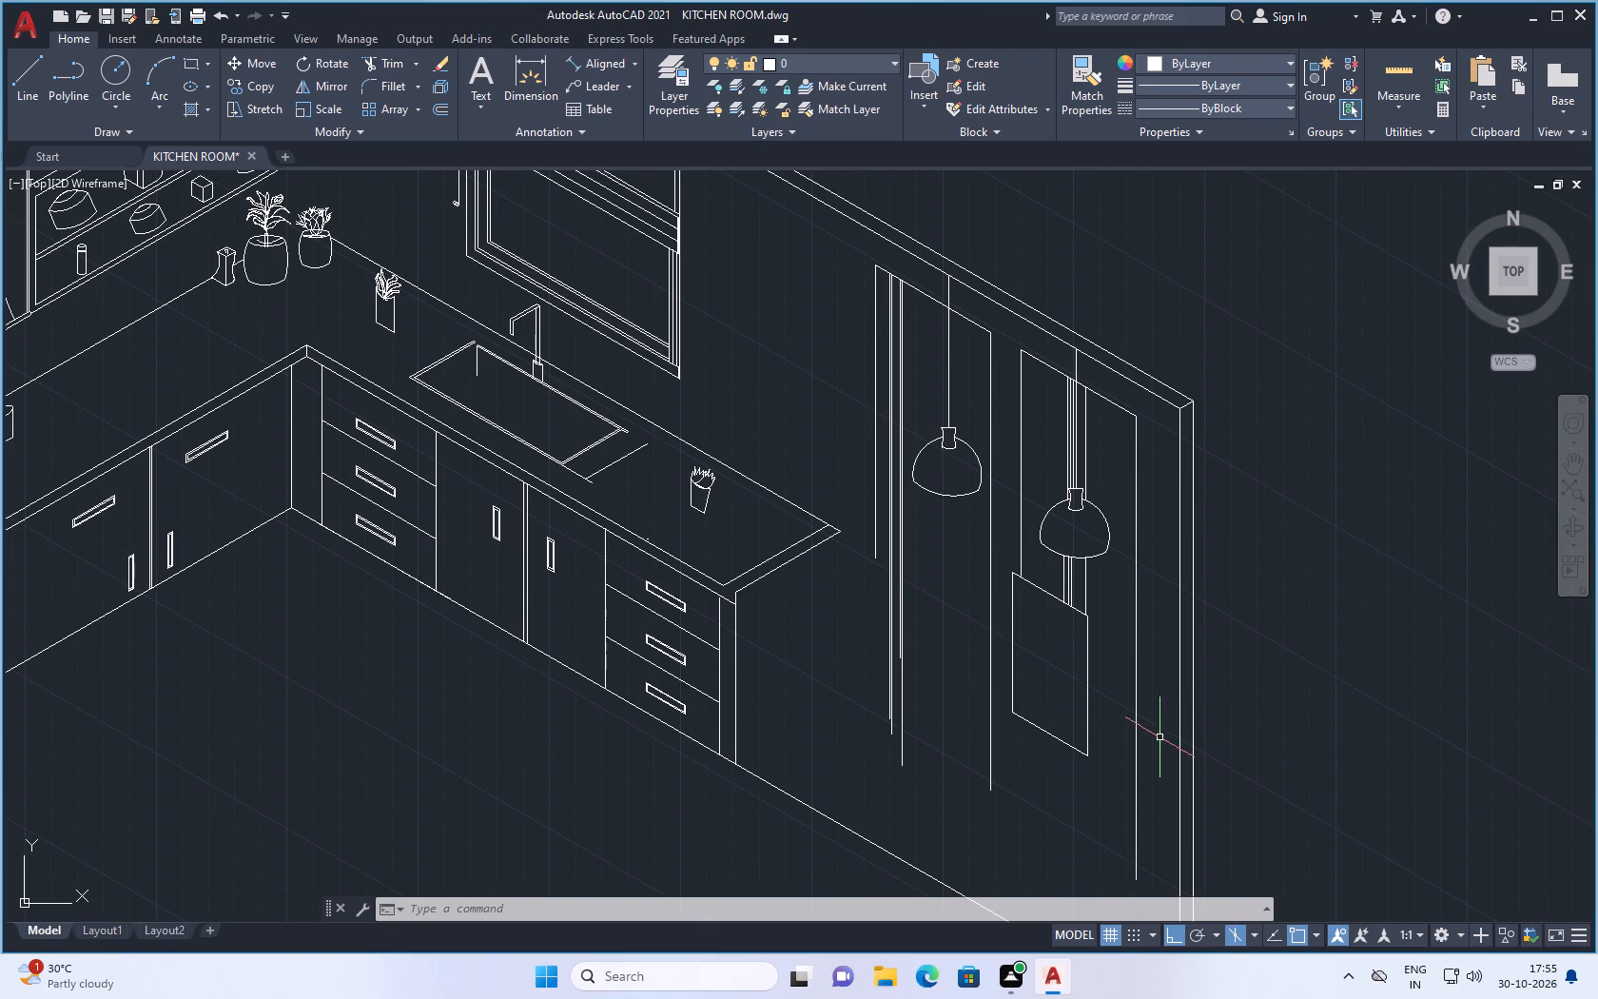
pyautogui.scroll(1, 1037, 654)
pyautogui.click(26, 65)
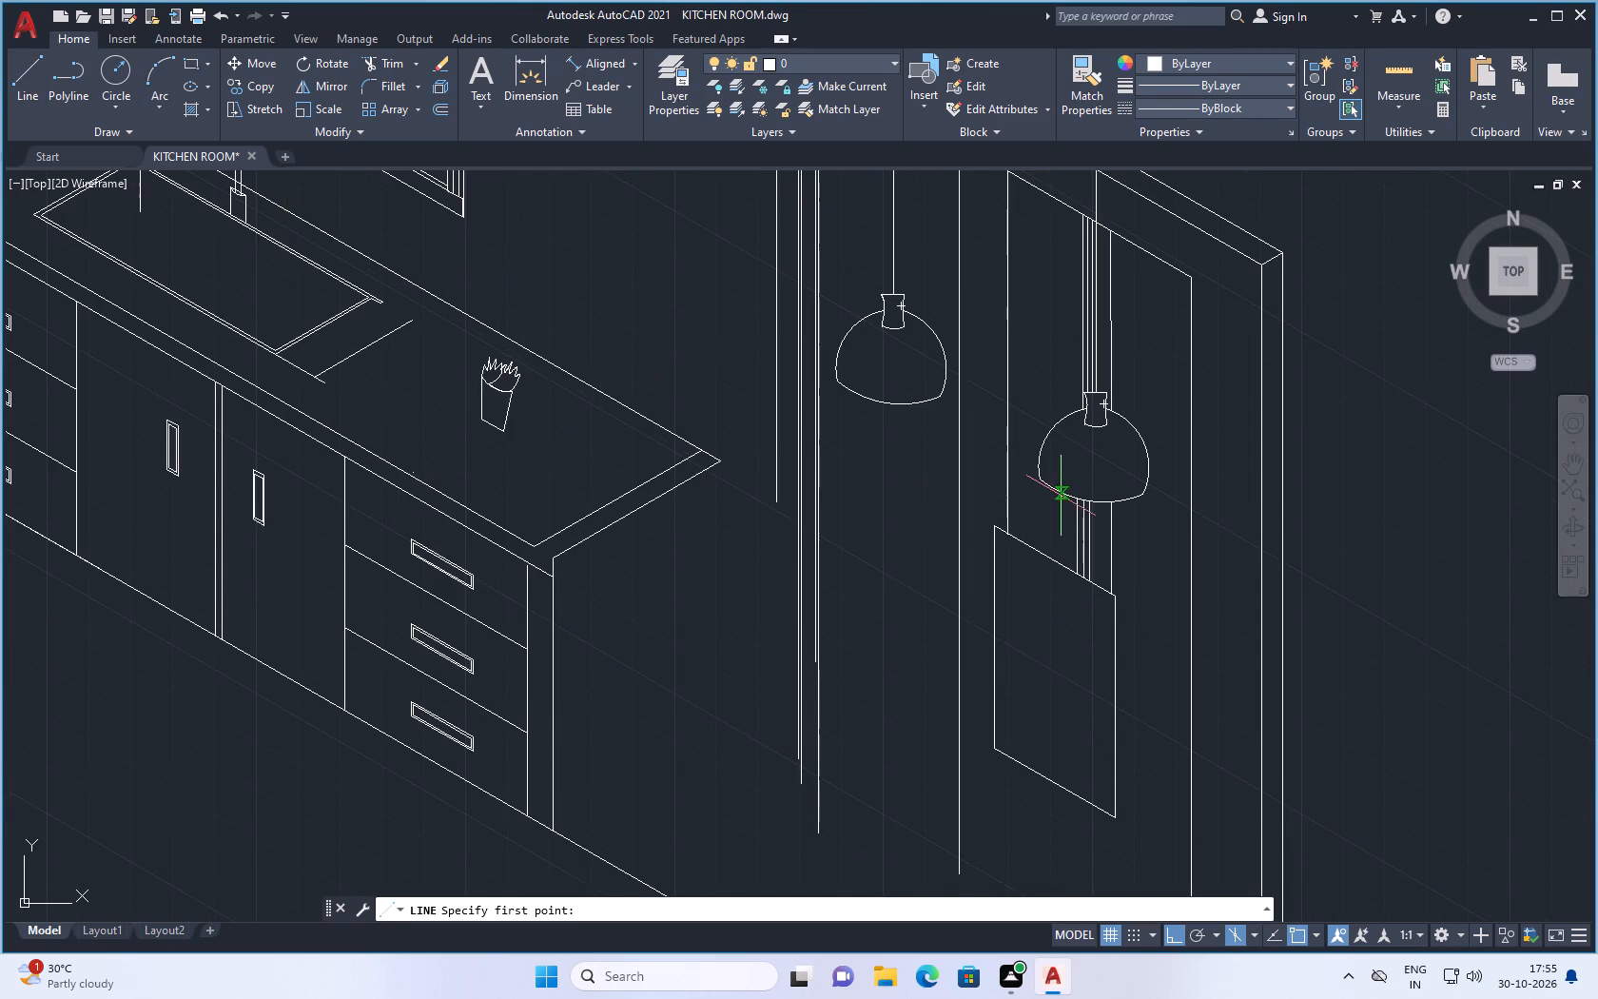
pyautogui.scroll(1, 1023, 596)
pyautogui.click(990, 524)
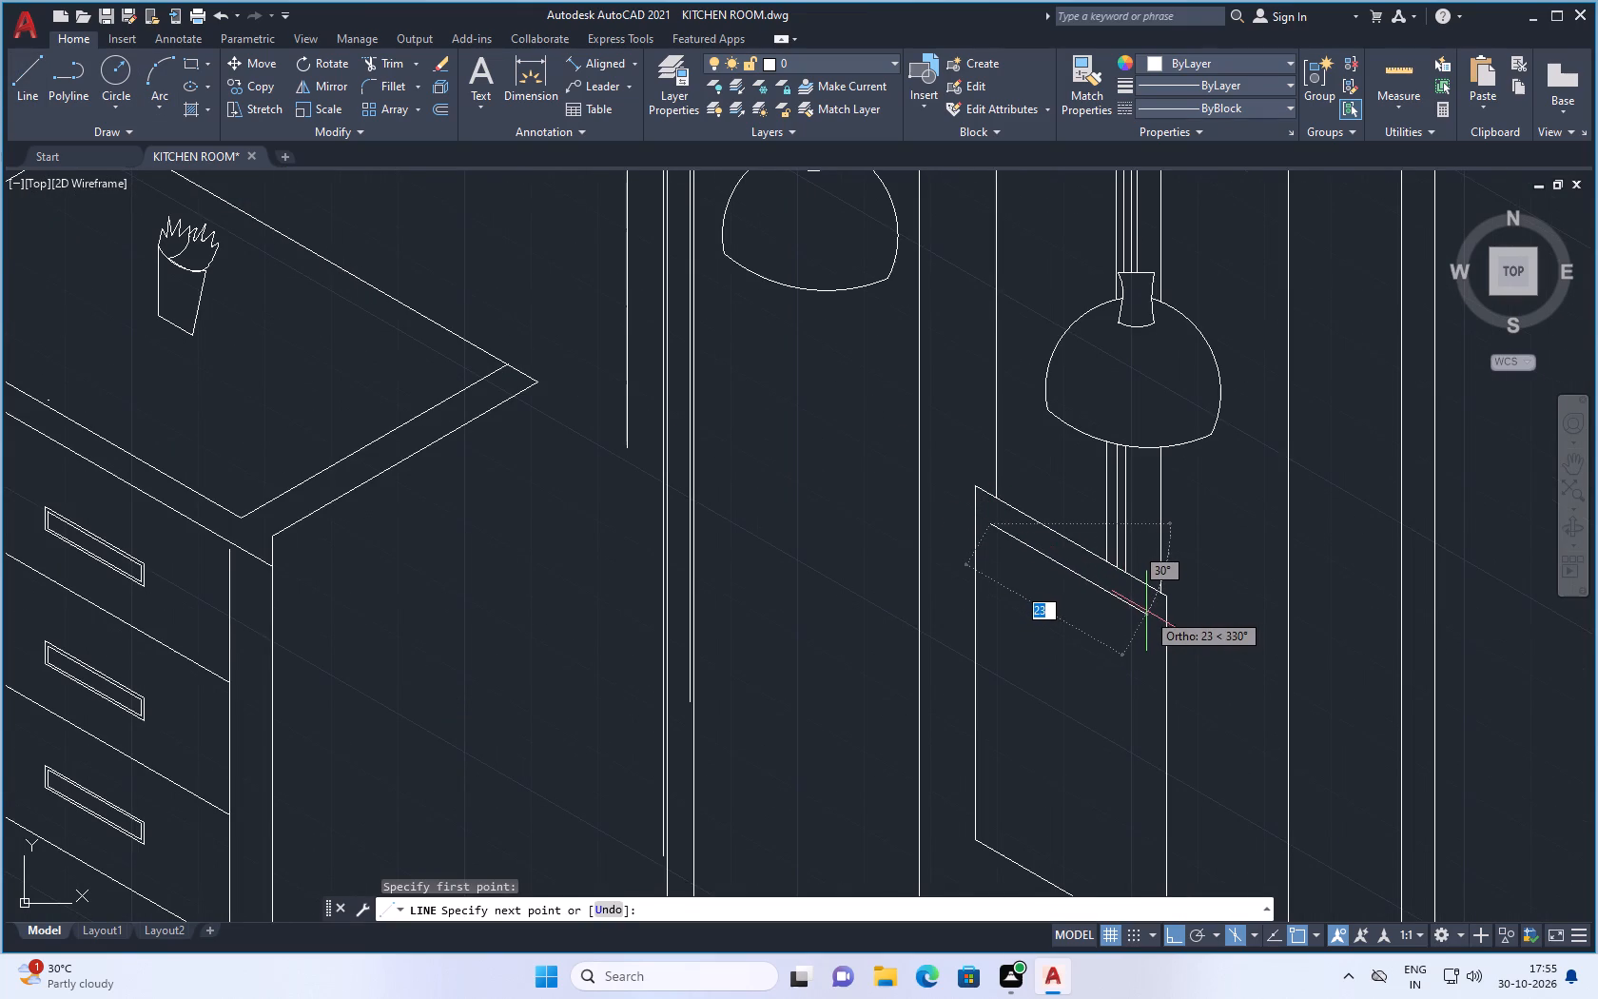
pyautogui.click(1147, 612)
pyautogui.scroll(-1, 1136, 711)
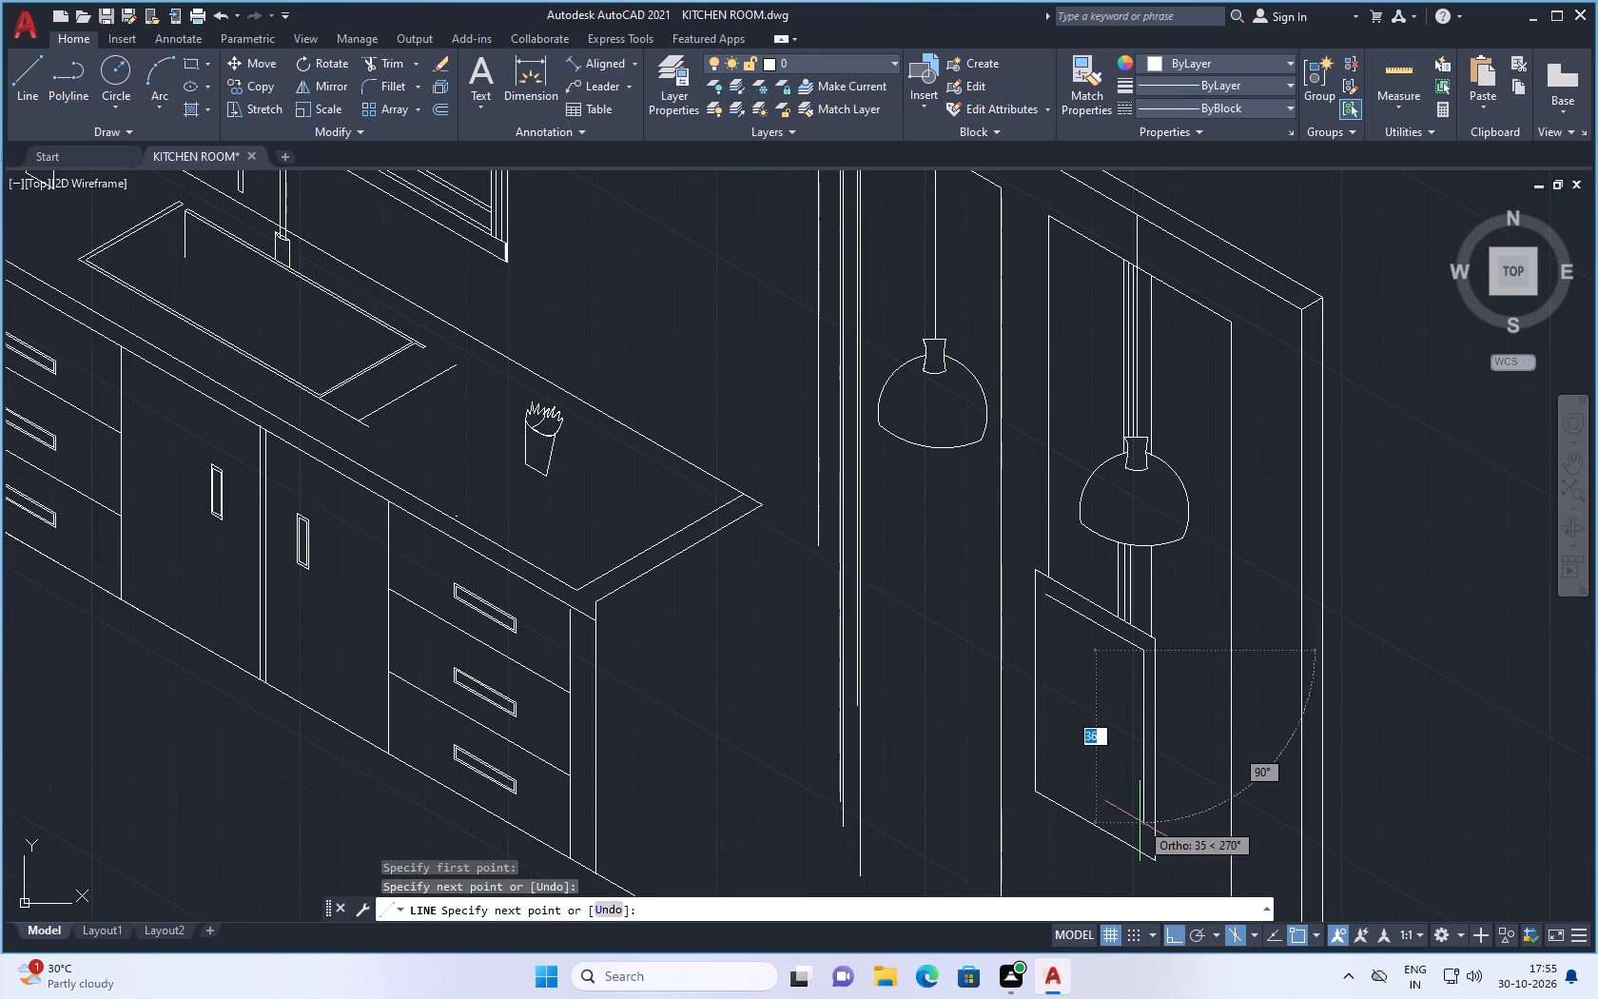
pyautogui.scroll(1, 1148, 845)
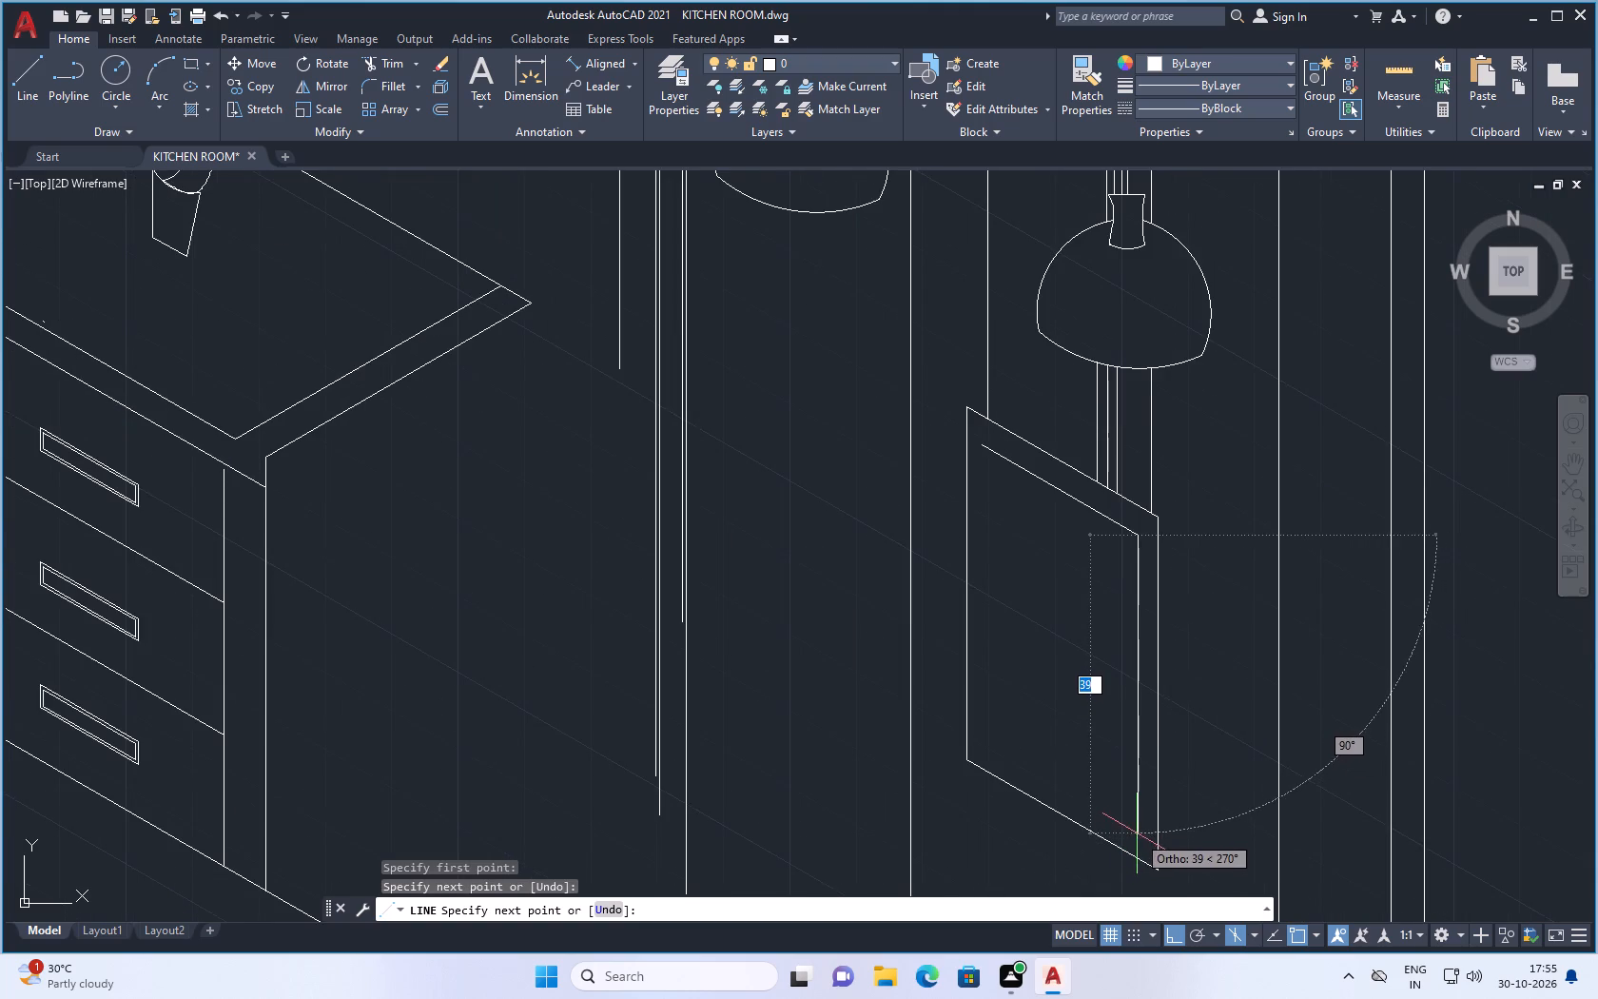
pyautogui.click(1137, 833)
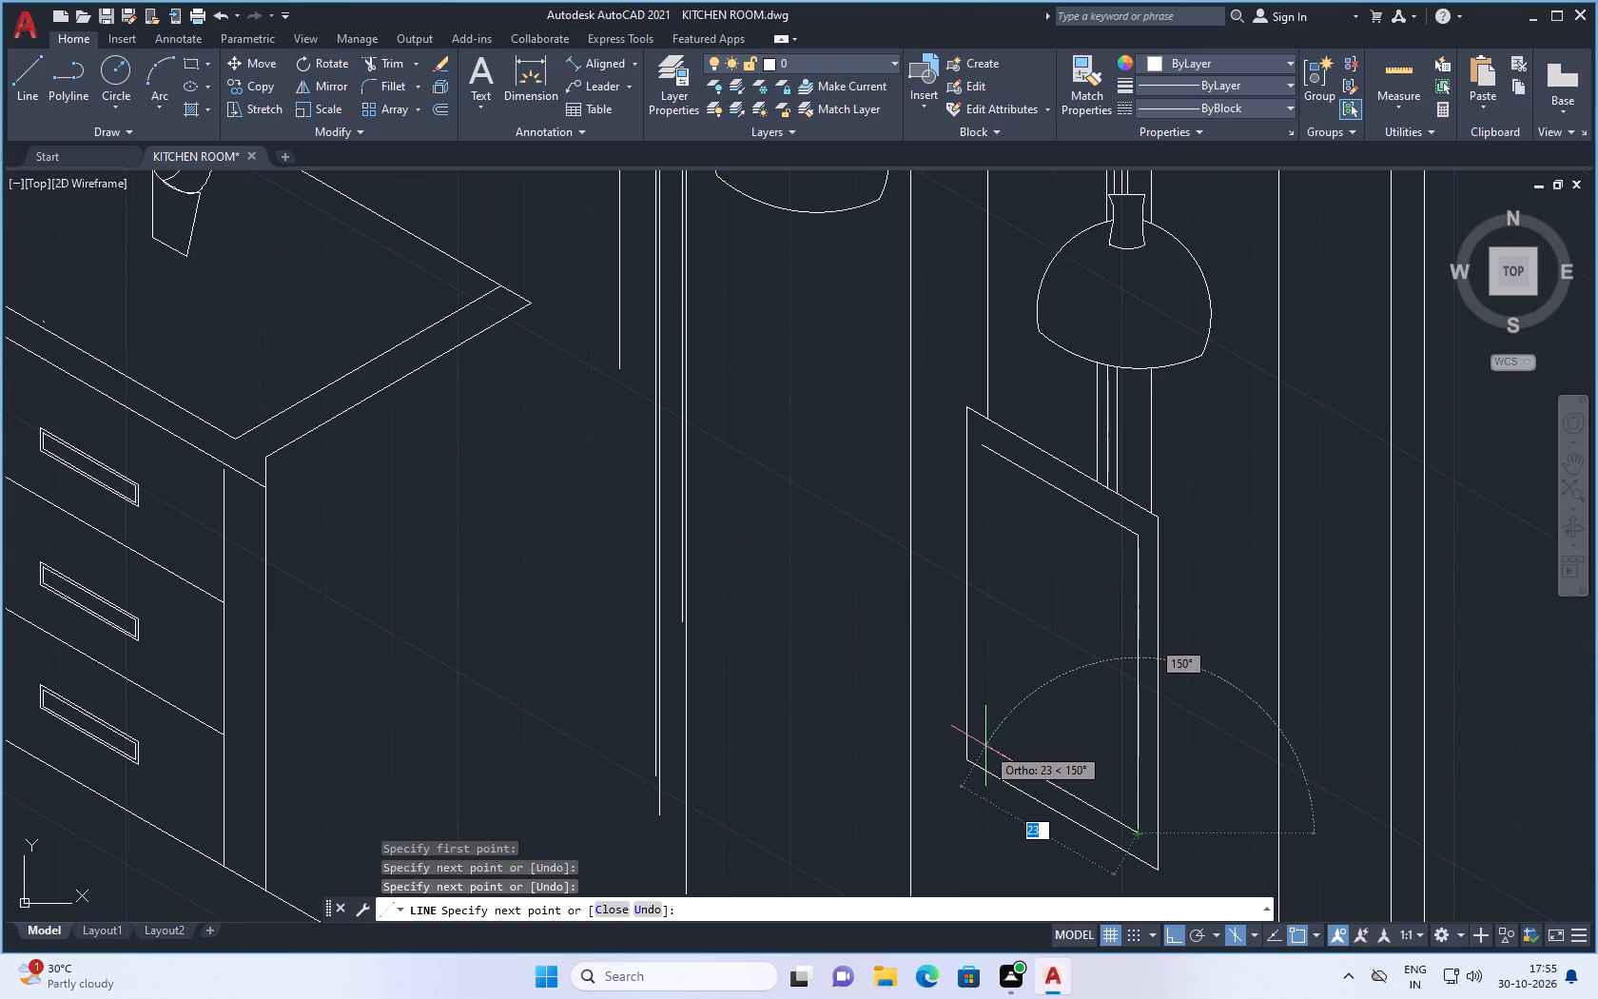
pyautogui.click(985, 746)
pyautogui.scroll(1, 978, 435)
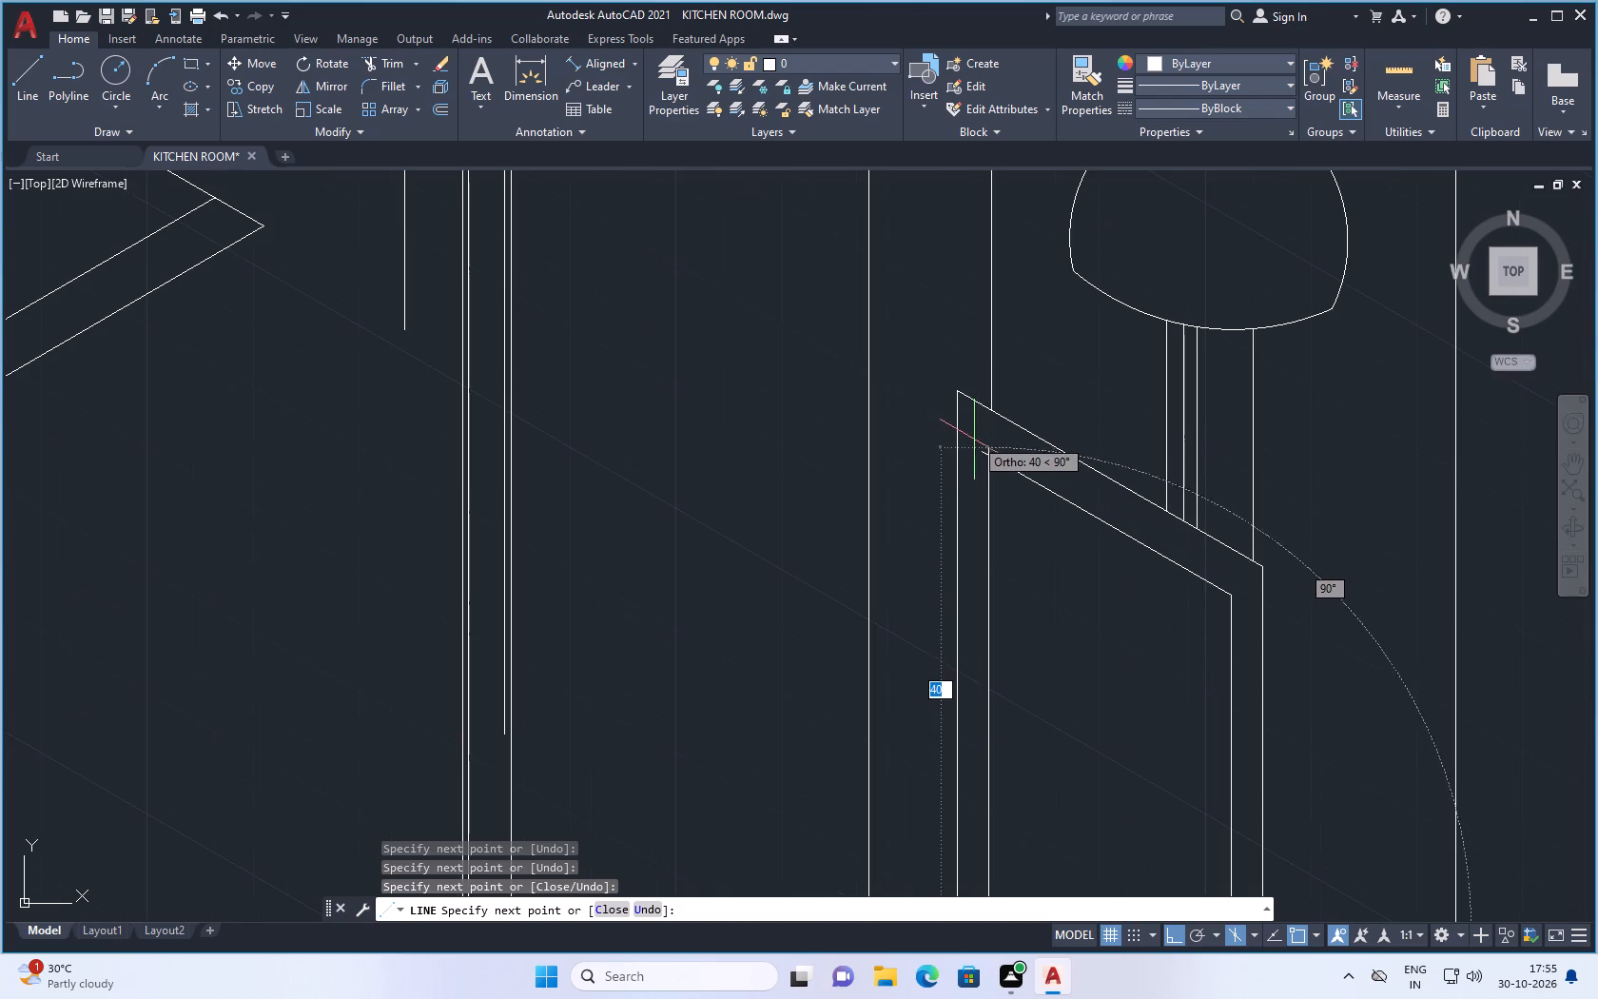
pyautogui.click(997, 441)
pyautogui.press('Escape')
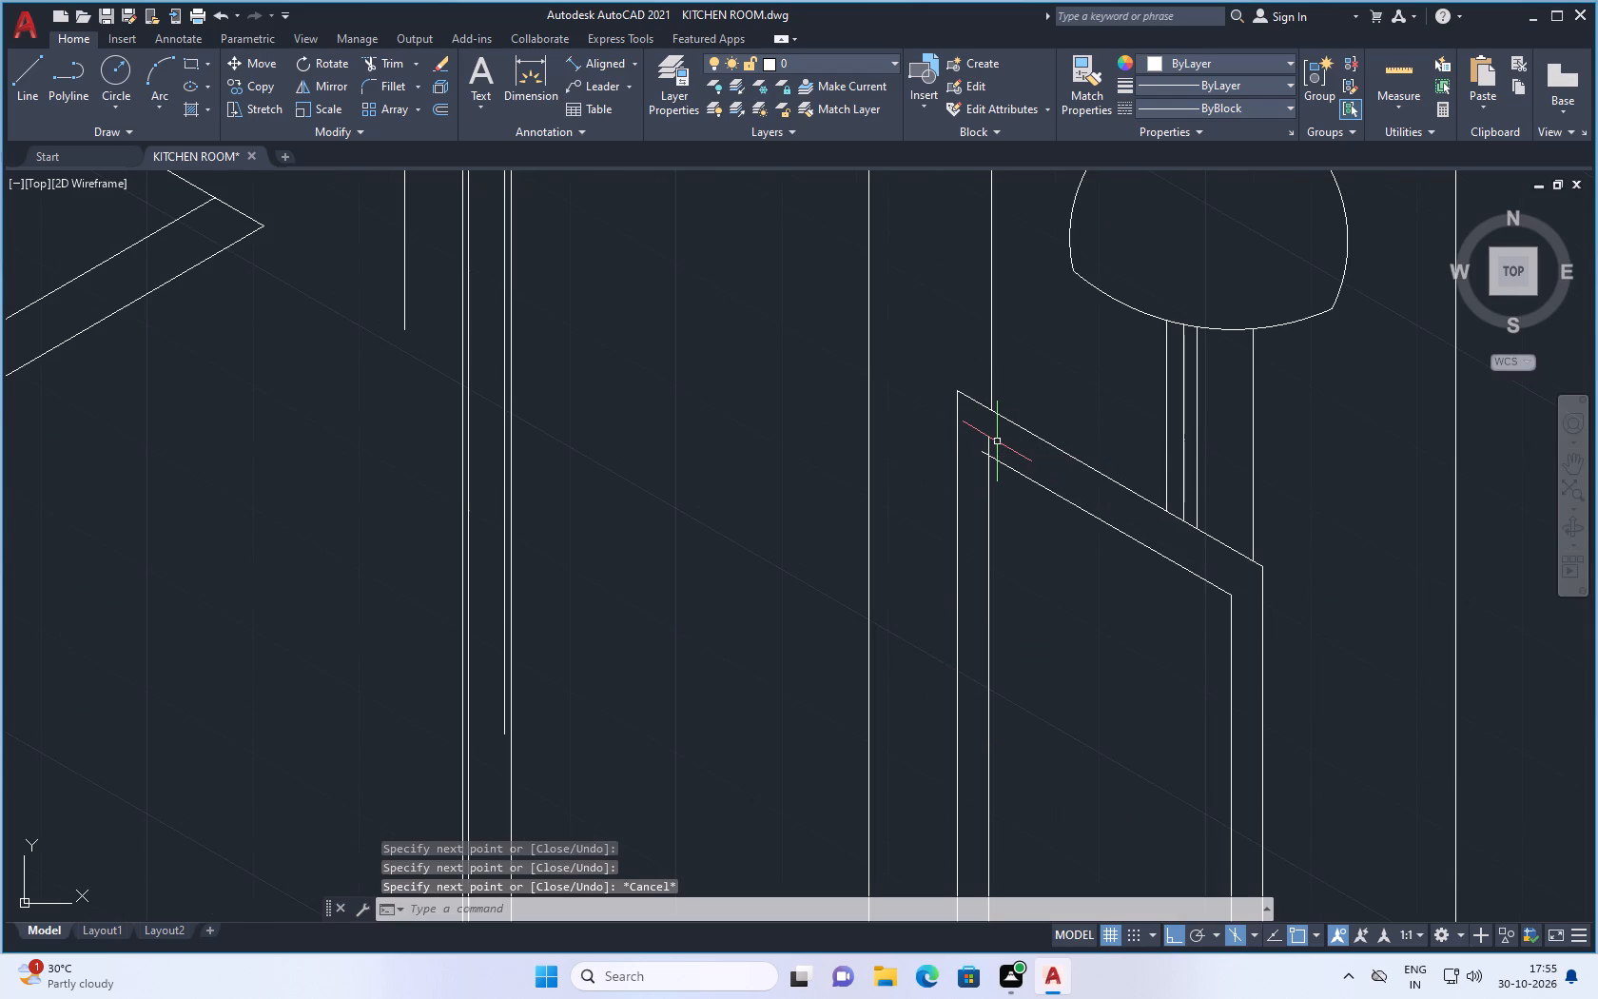
# Trim the two overhanging line ends at the inner frame's upper corner.
pyautogui.press('t')
pyautogui.press('r')
pyautogui.press('Return')
pyautogui.scroll(2, 991, 460)
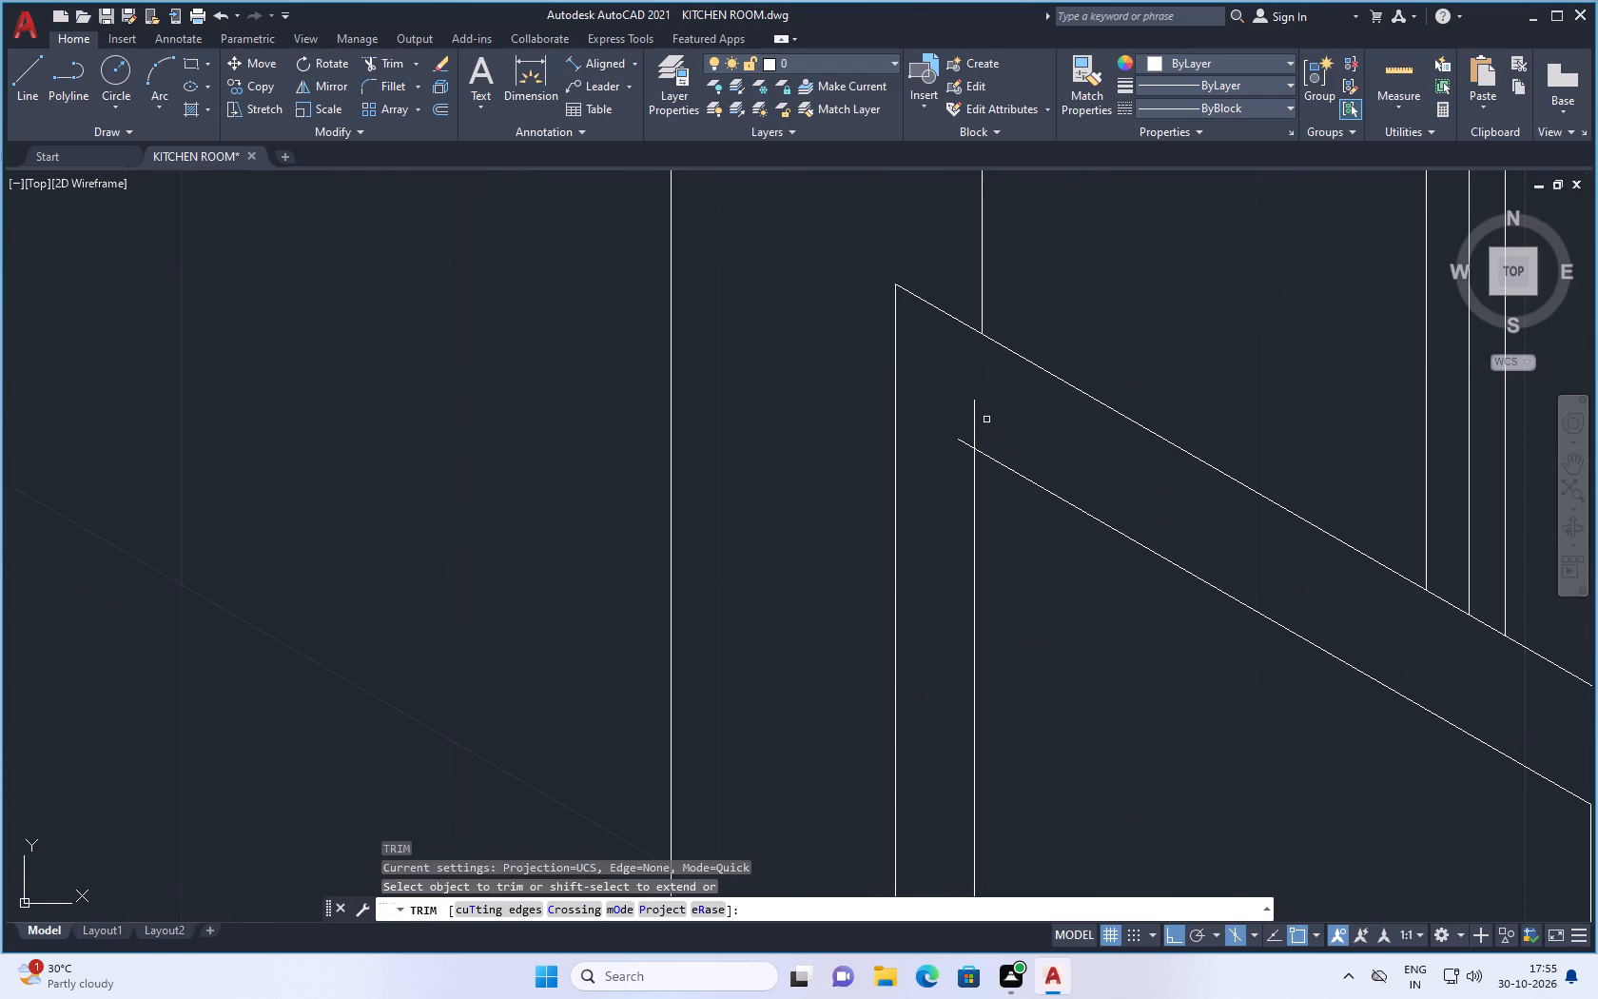
pyautogui.click(968, 426)
pyautogui.click(982, 423)
pyautogui.moveTo(972, 428); pyautogui.dragTo(956, 454)
pyautogui.scroll(-1, 957, 455)
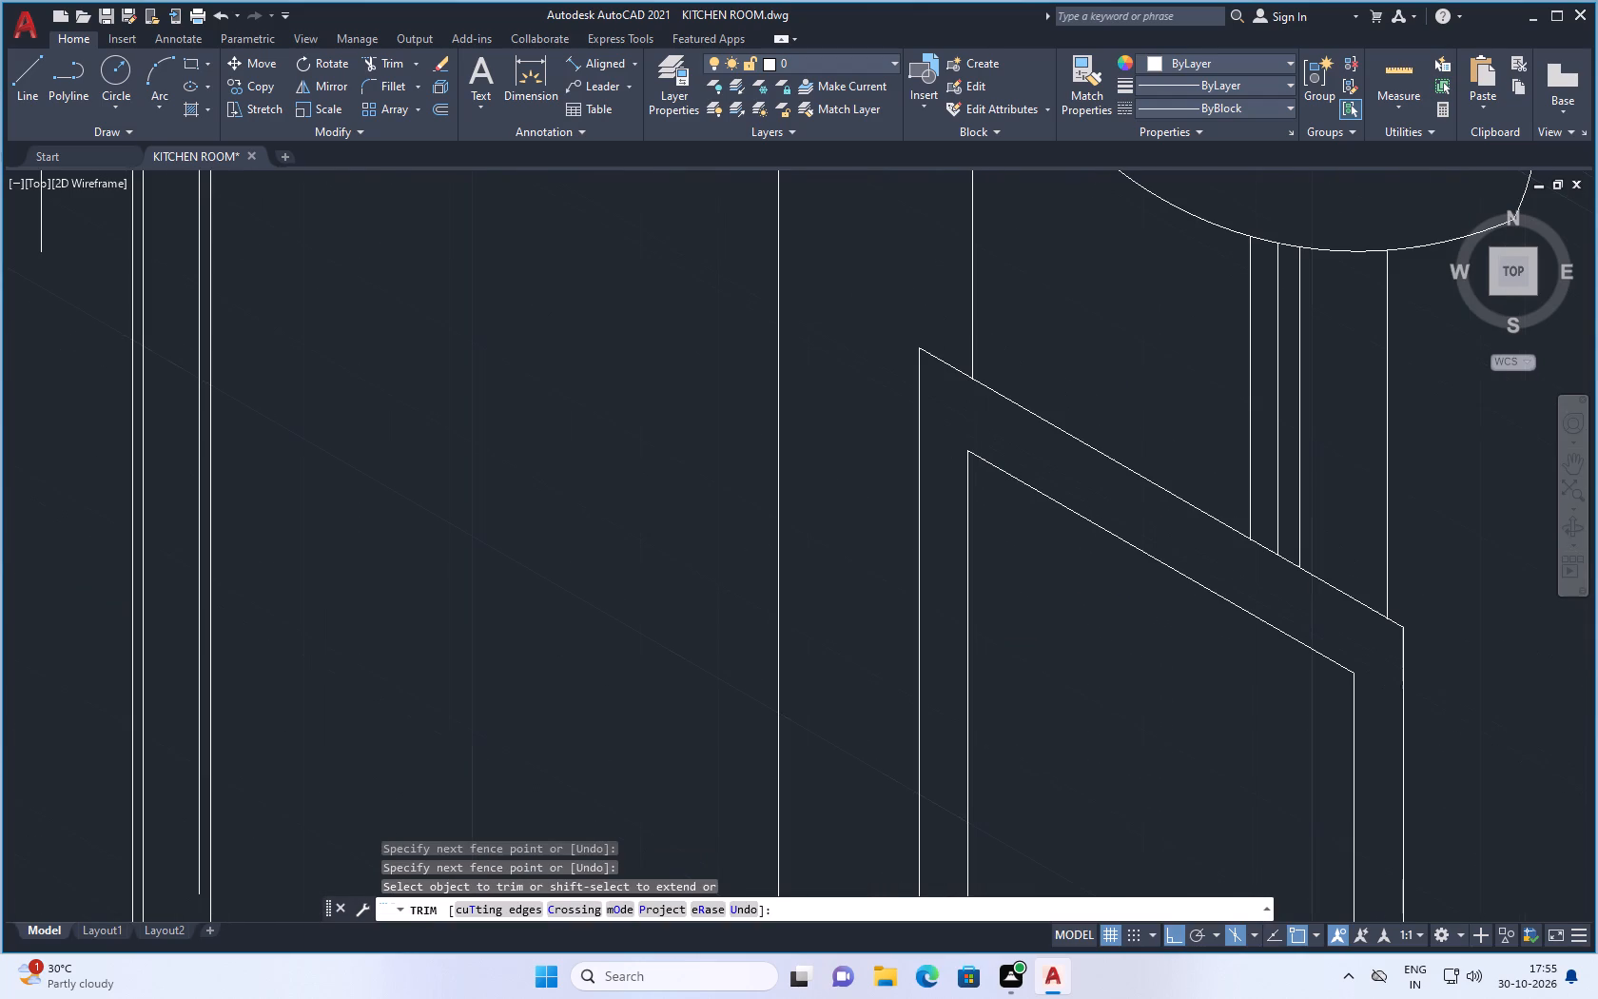
pyautogui.press('Escape')
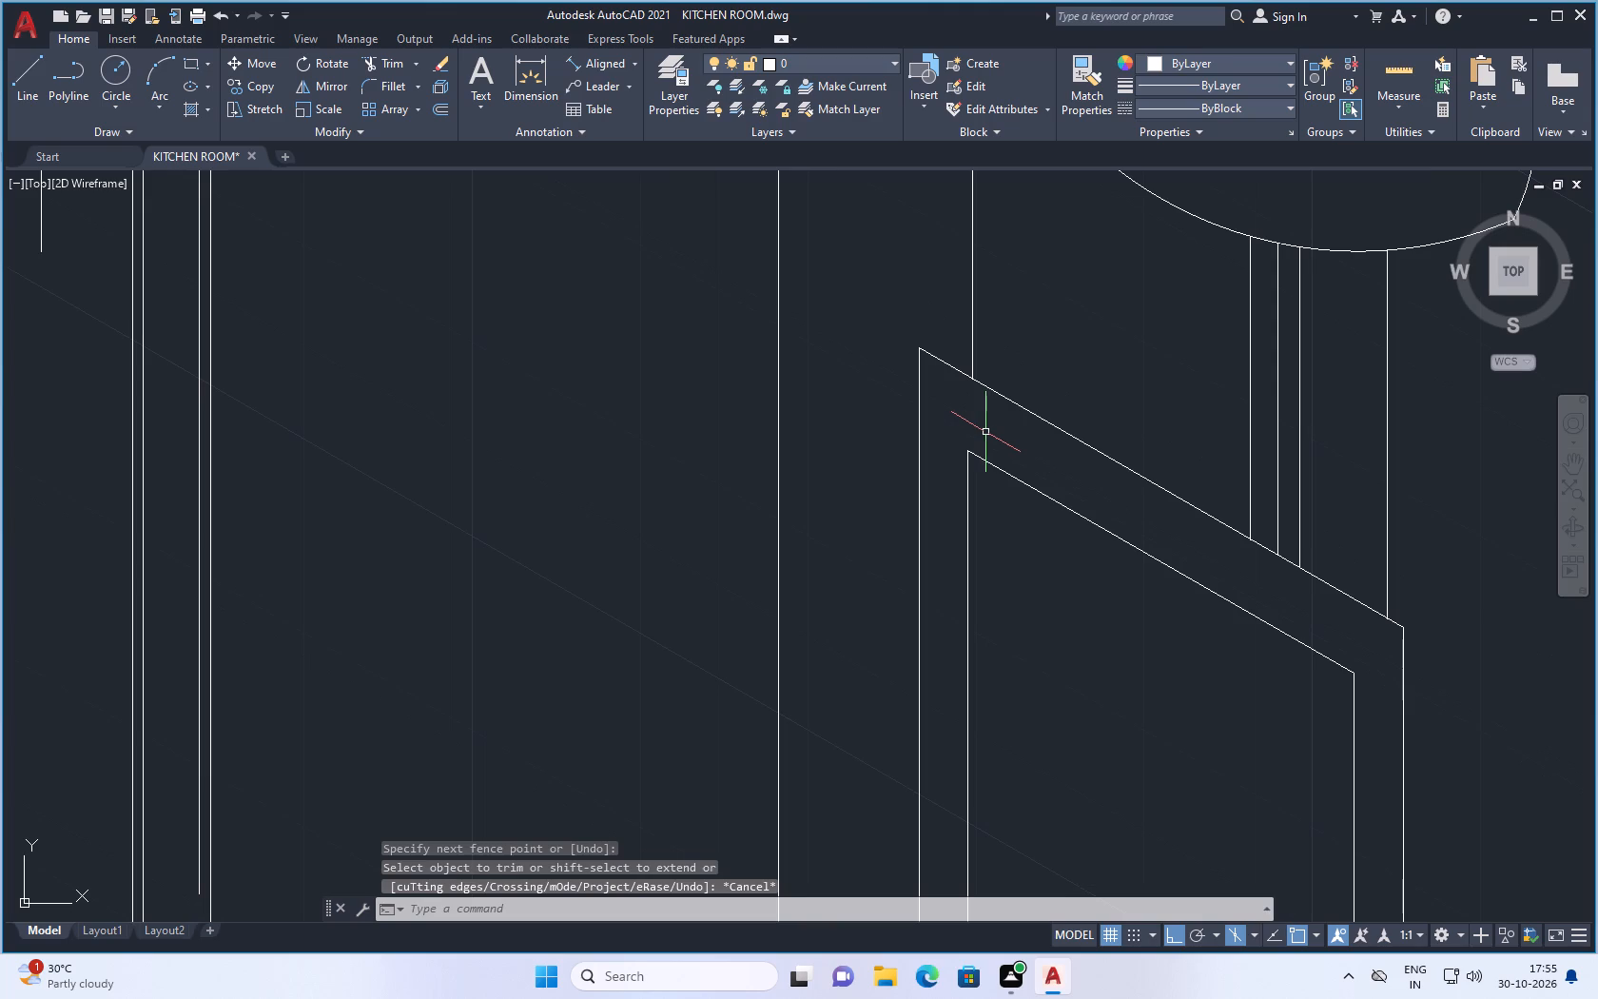
# Save the drawing with the framed panel.
pyautogui.hotkey('ctrl', 's')
pyautogui.hotkey('ctrl', 's')
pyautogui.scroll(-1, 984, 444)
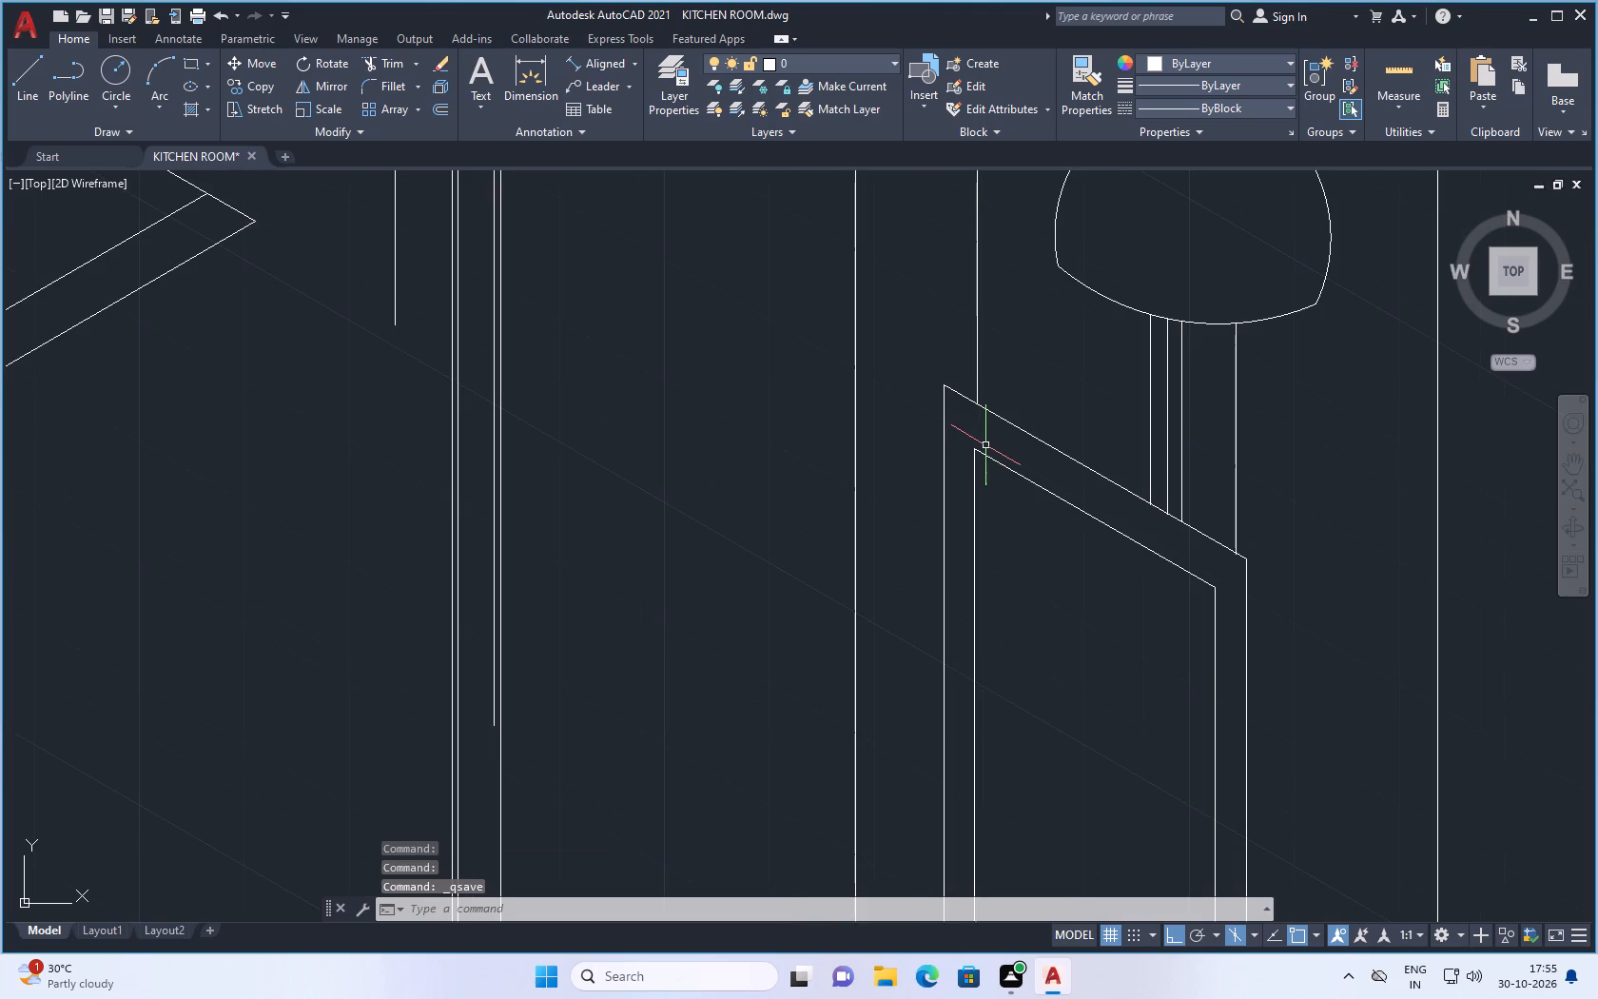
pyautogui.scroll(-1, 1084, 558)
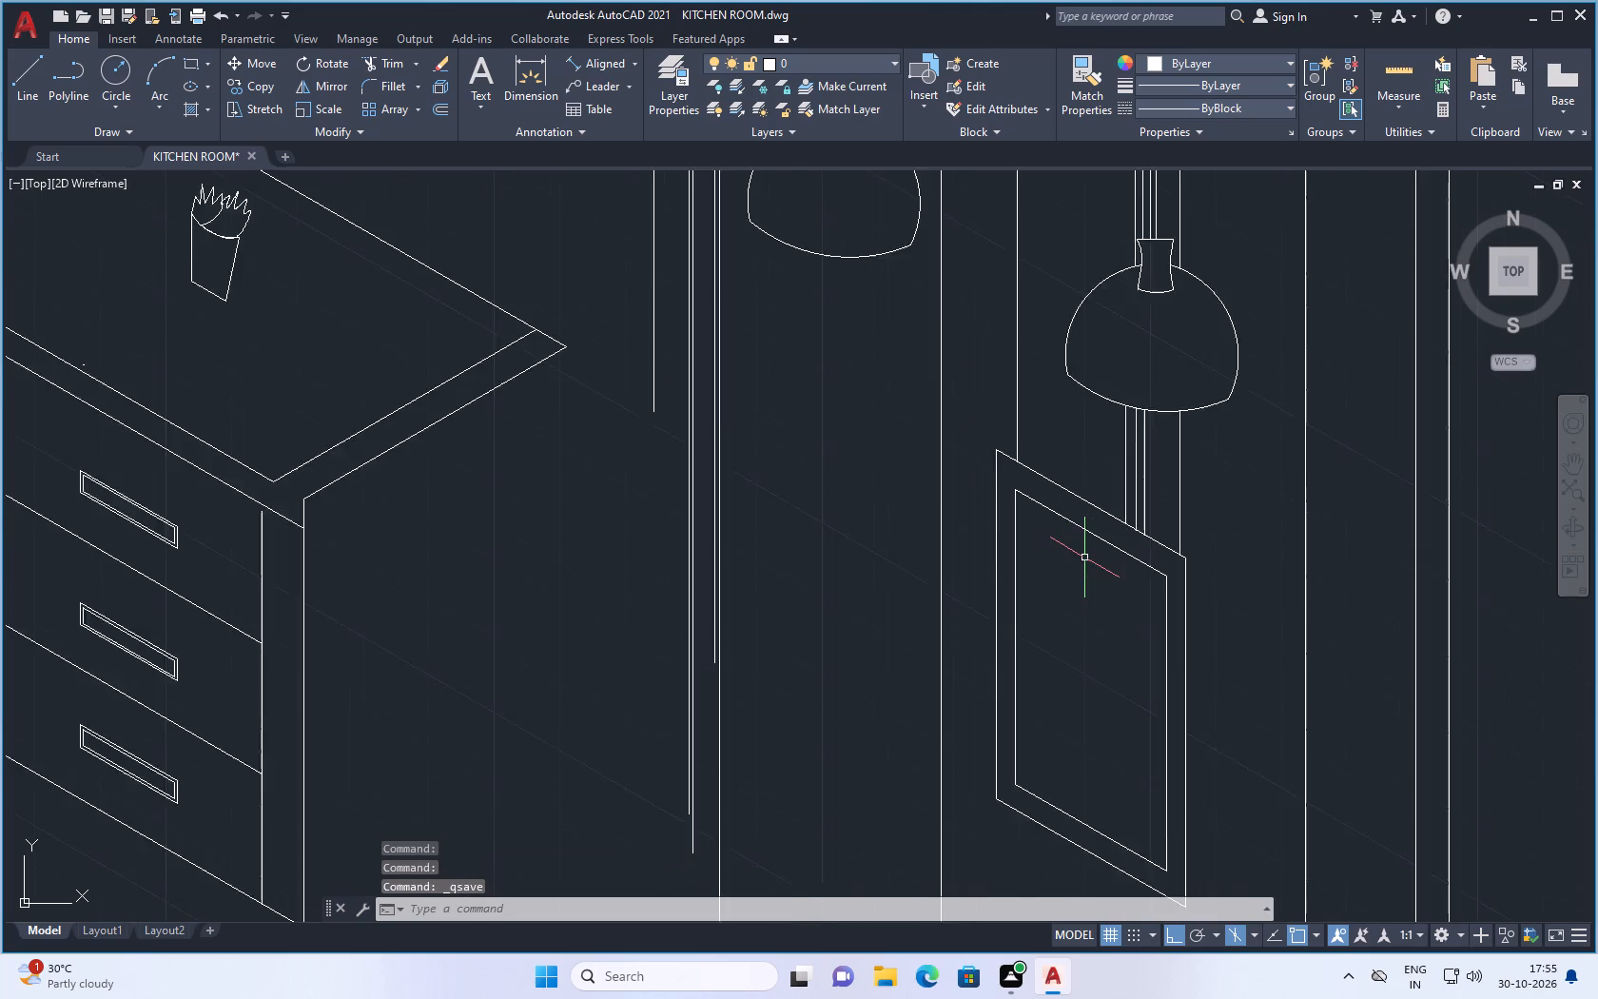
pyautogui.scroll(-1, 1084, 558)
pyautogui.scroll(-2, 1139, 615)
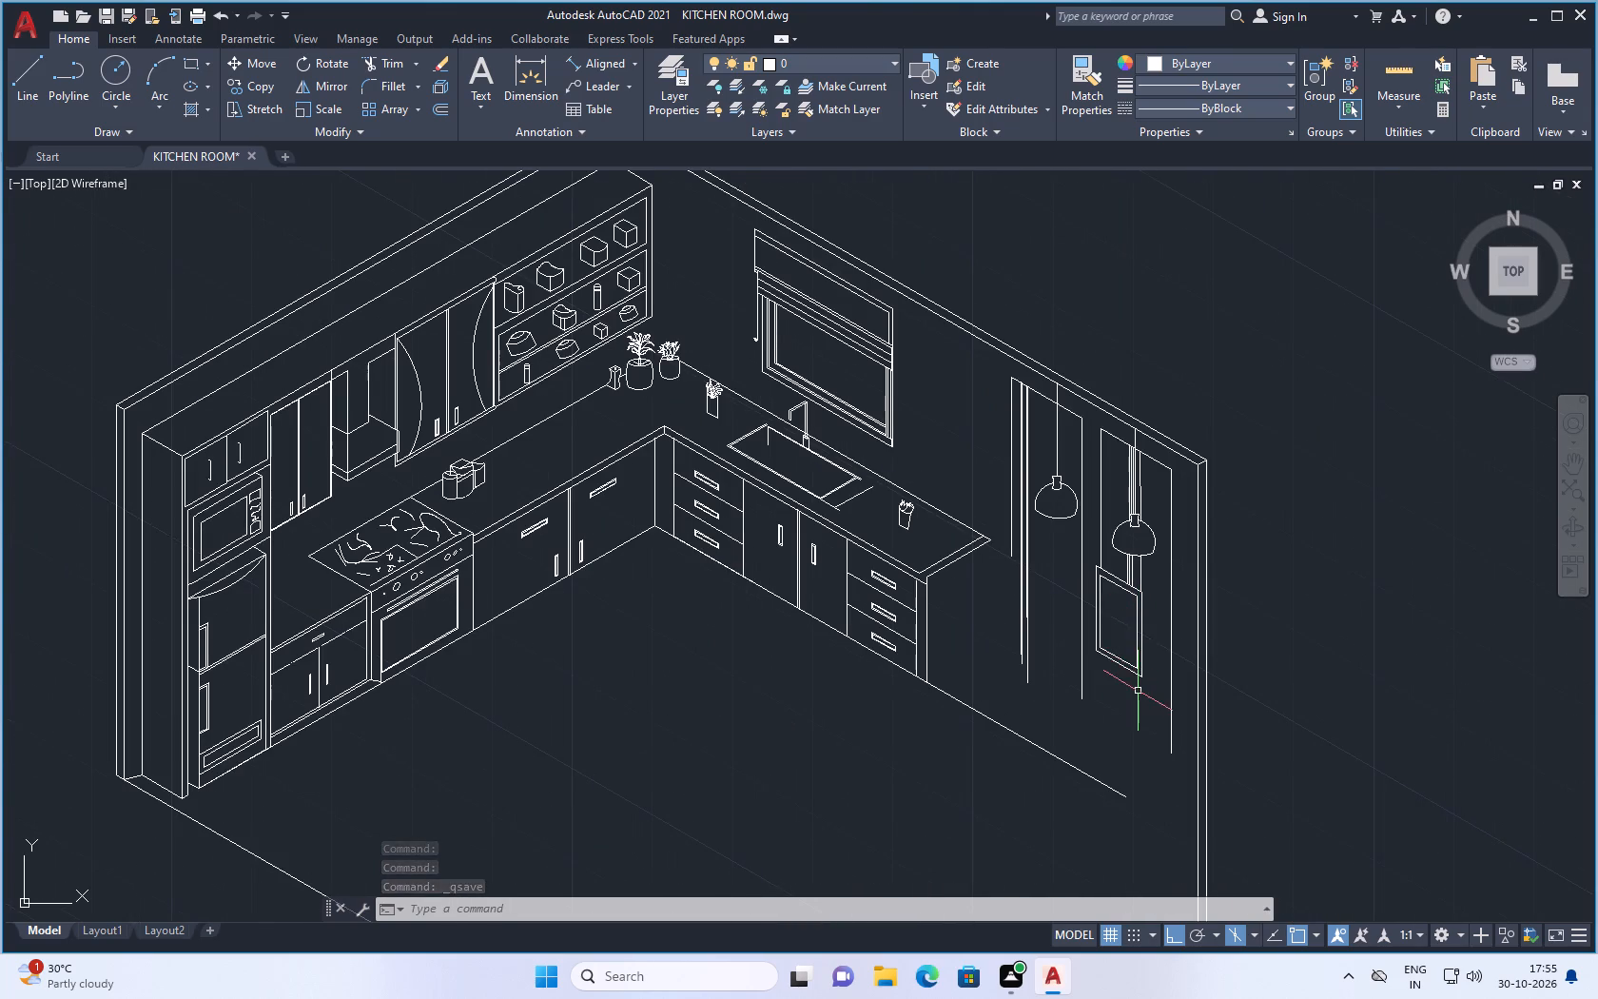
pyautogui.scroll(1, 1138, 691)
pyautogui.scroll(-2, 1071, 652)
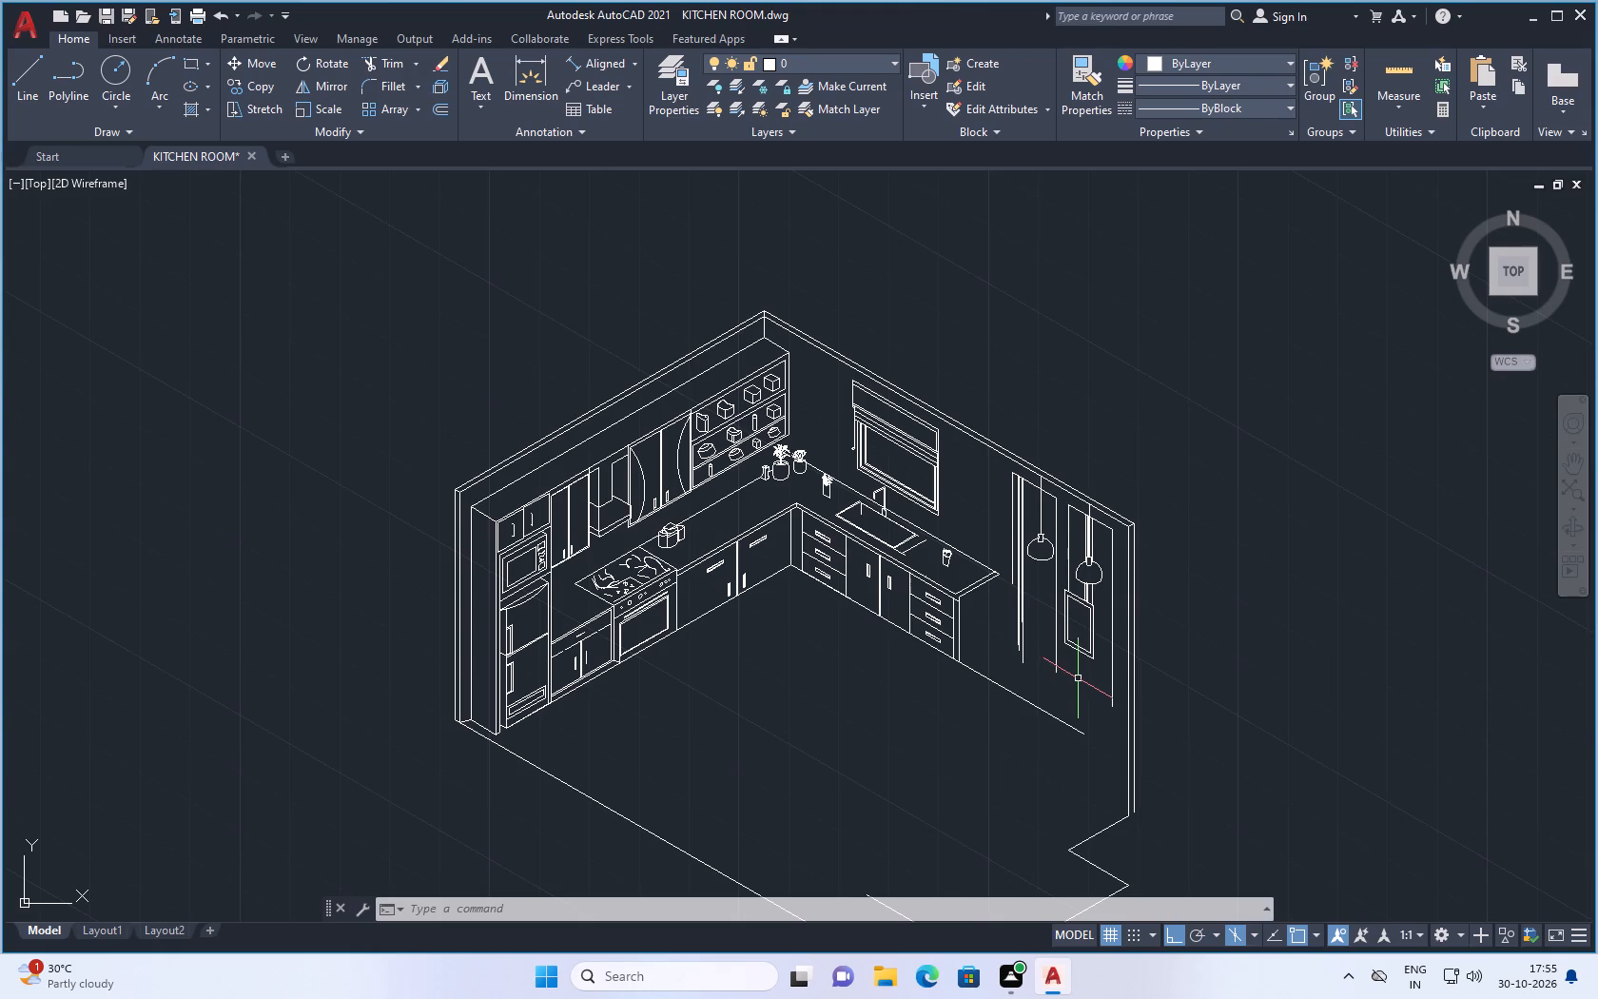
# Start a line and examine the right wall's openings, pendant lamps and framed panel against the neighbouring counter and window.
pyautogui.scroll(1, 1095, 684)
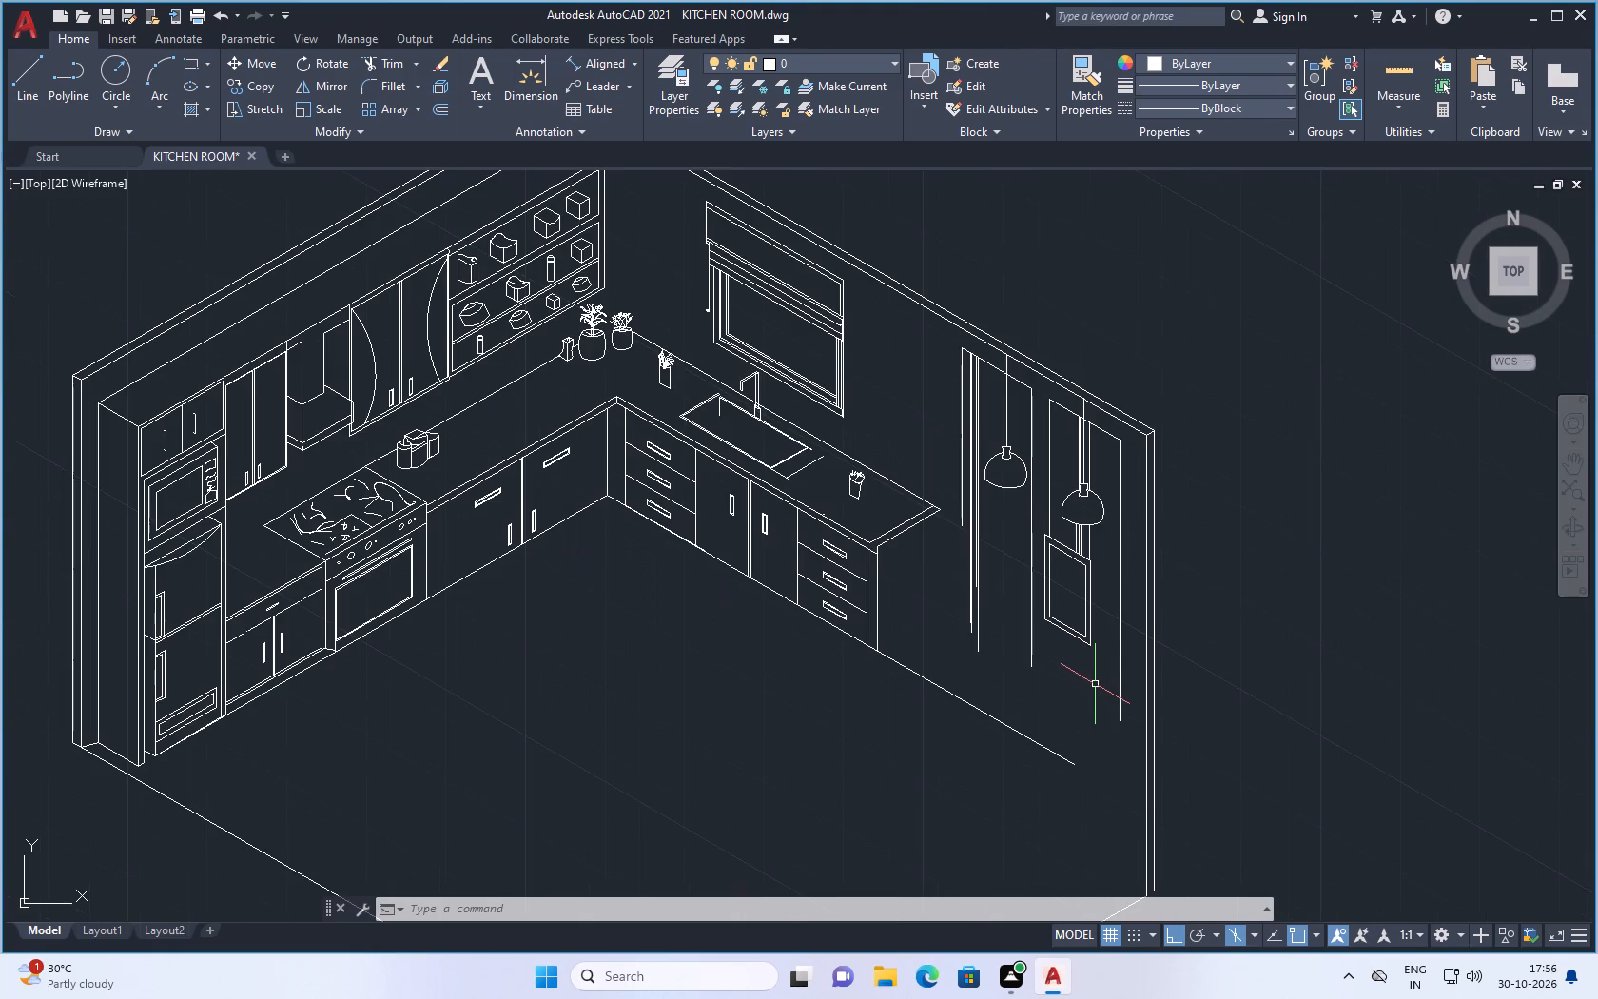
pyautogui.click(21, 83)
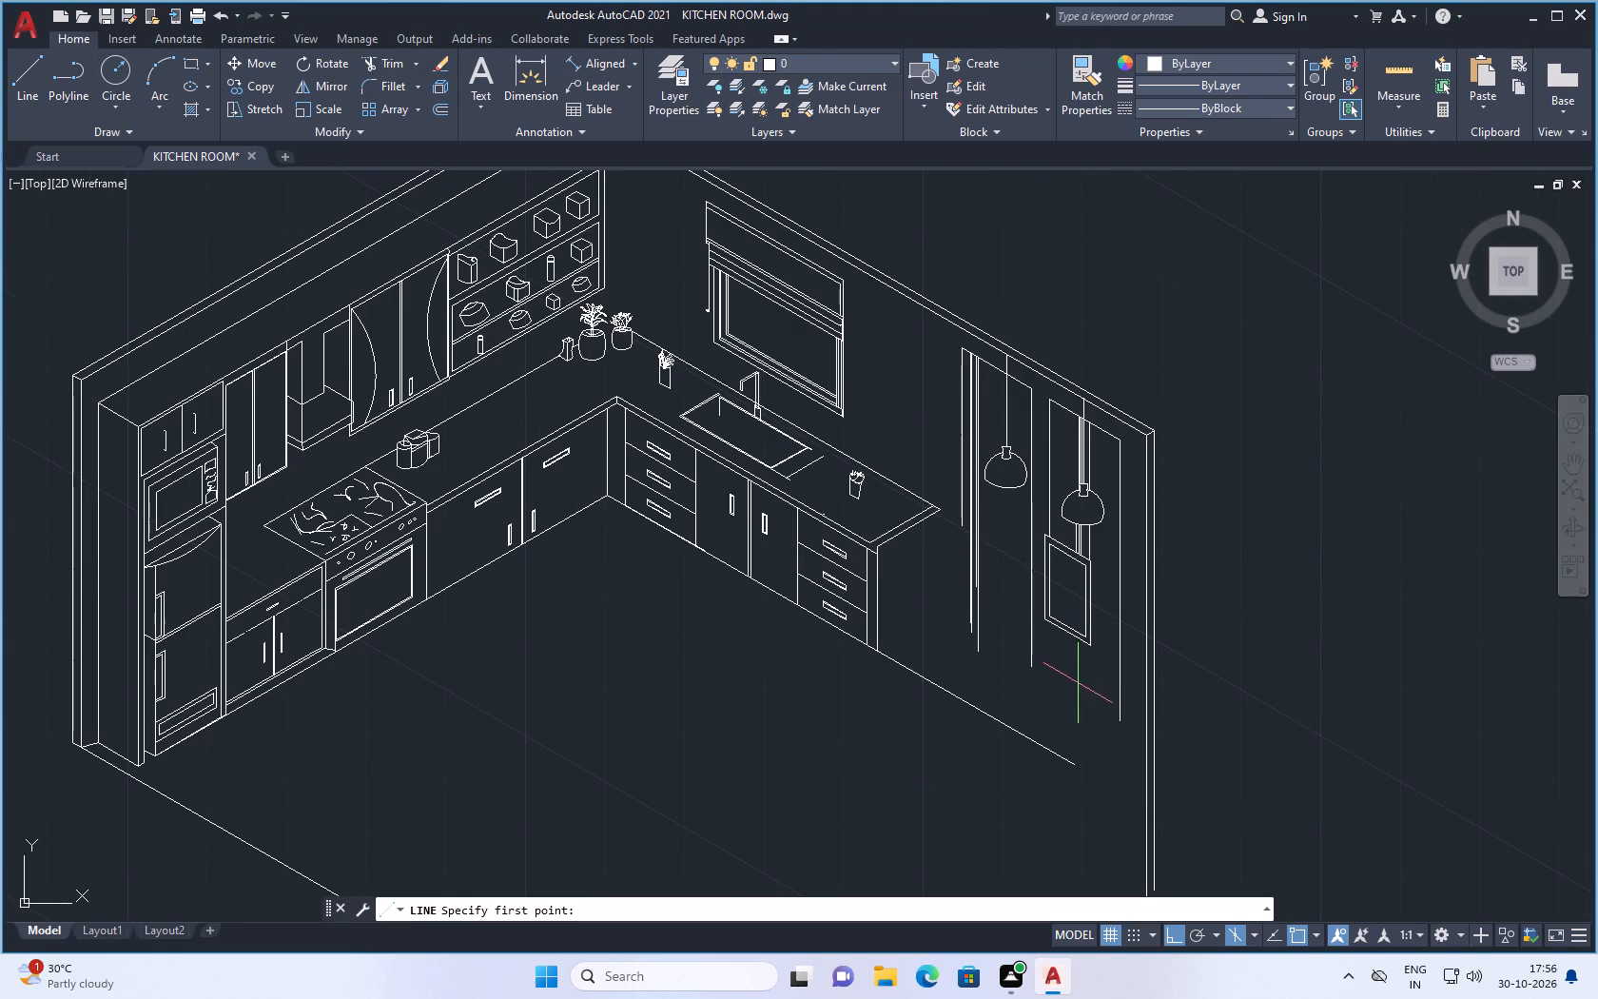
pyautogui.scroll(1, 1031, 653)
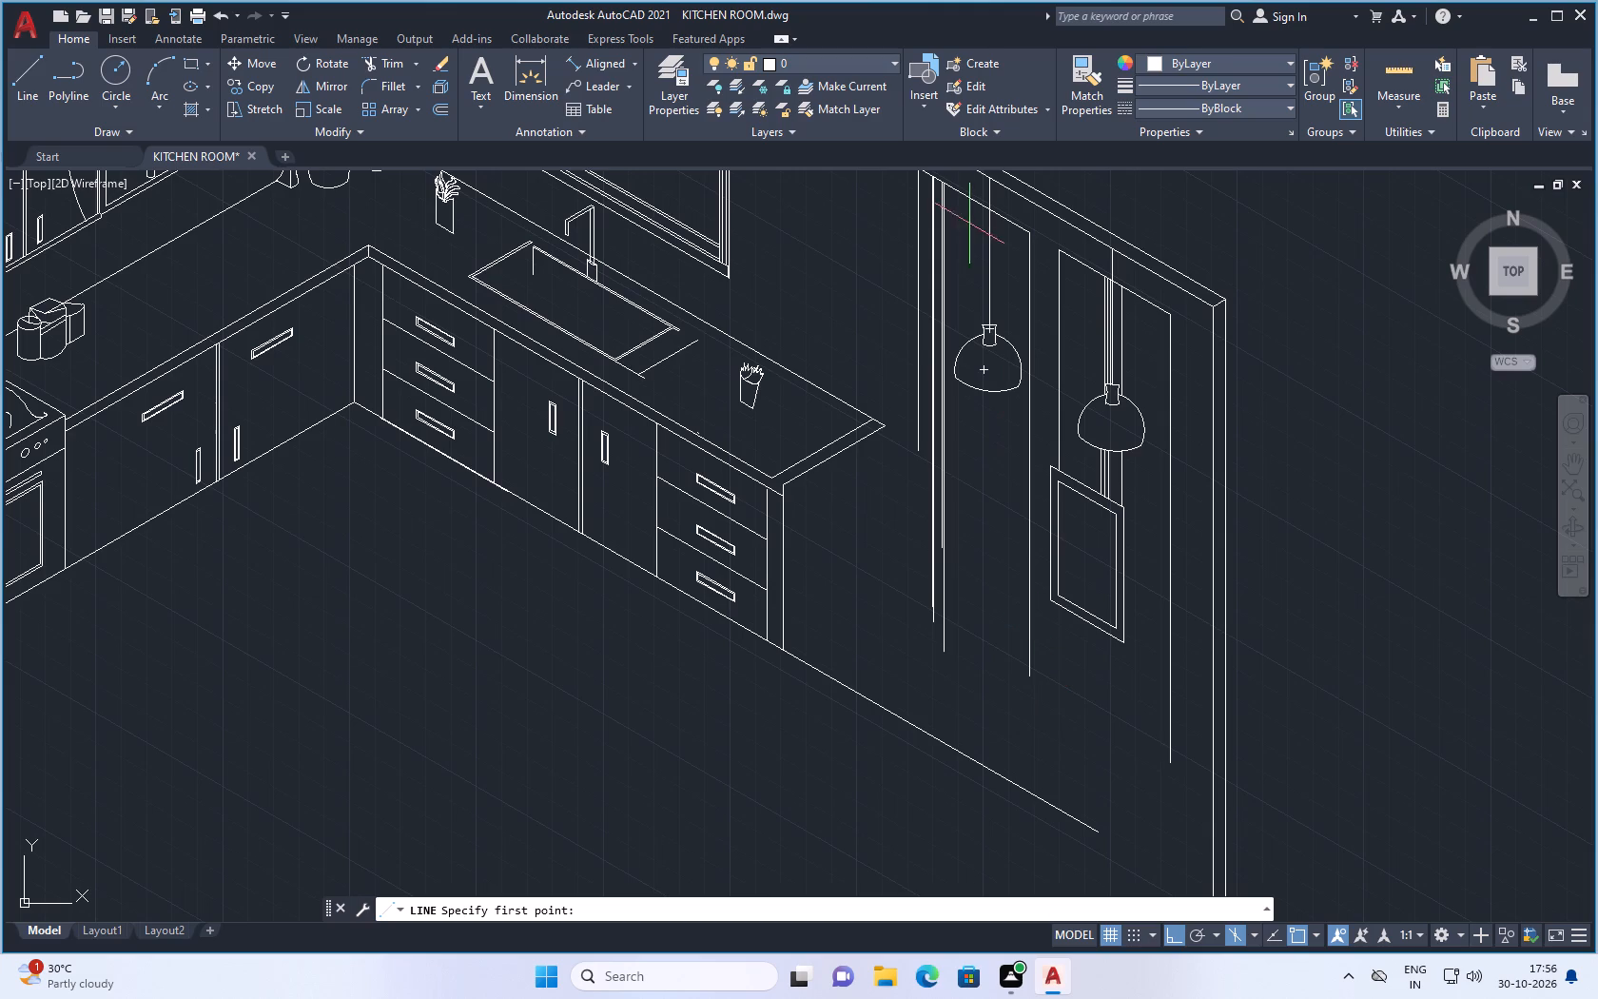
pyautogui.scroll(-1, 990, 264)
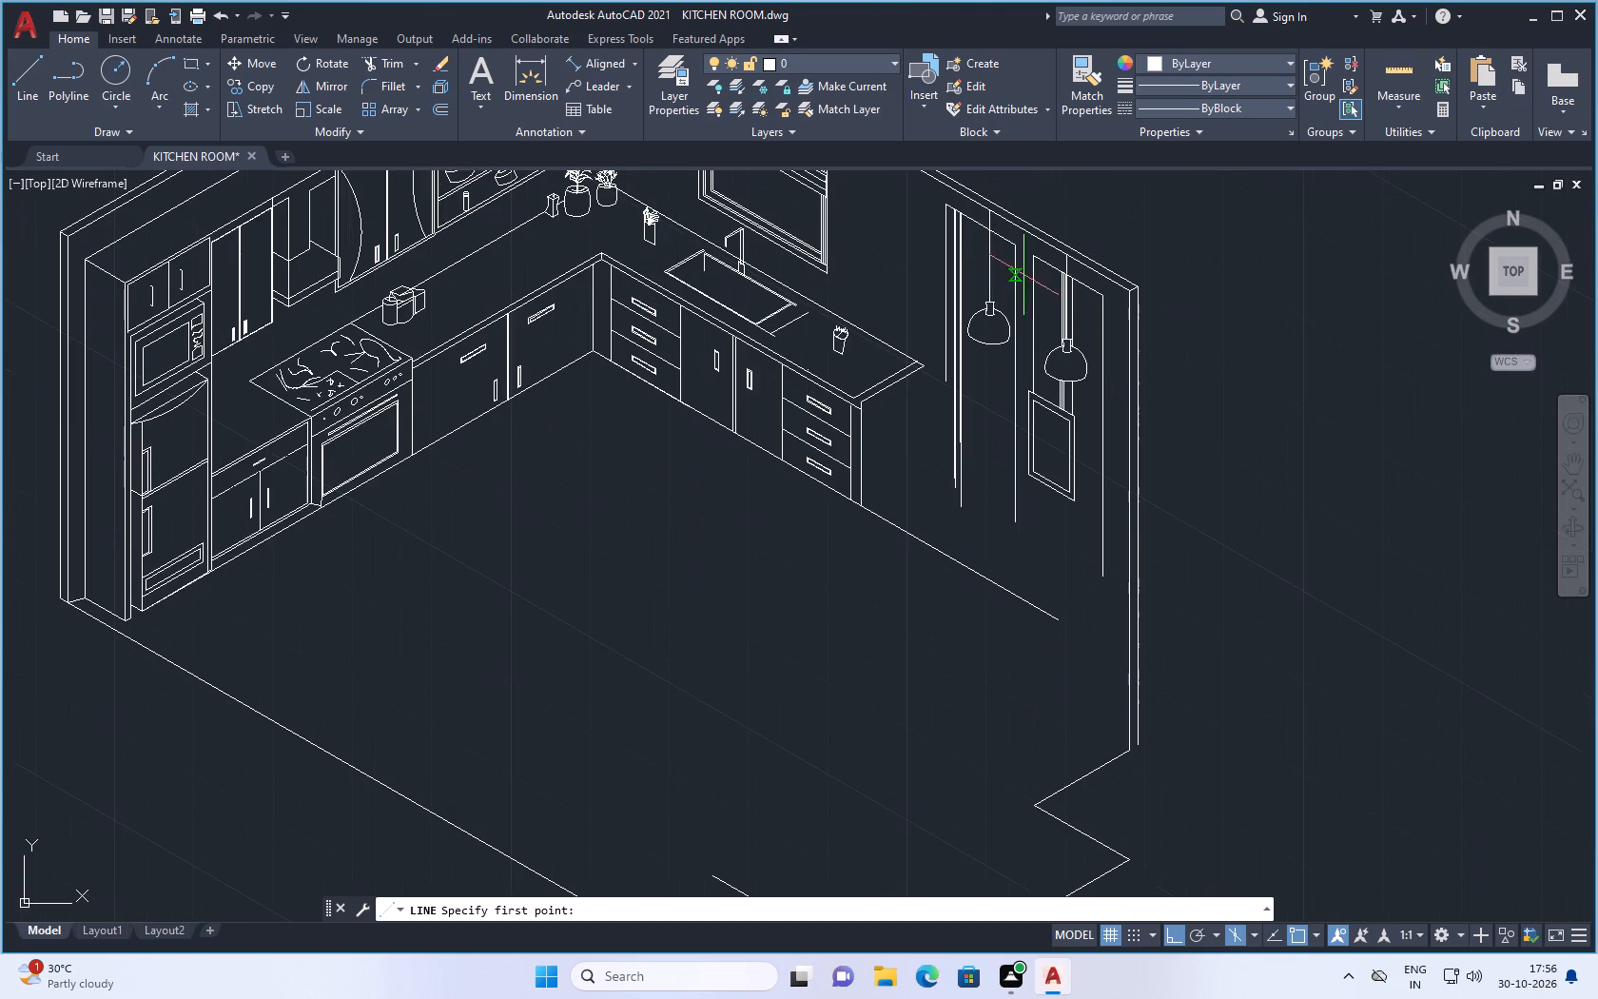
pyautogui.scroll(-3, 1084, 281)
pyautogui.scroll(3, 1097, 249)
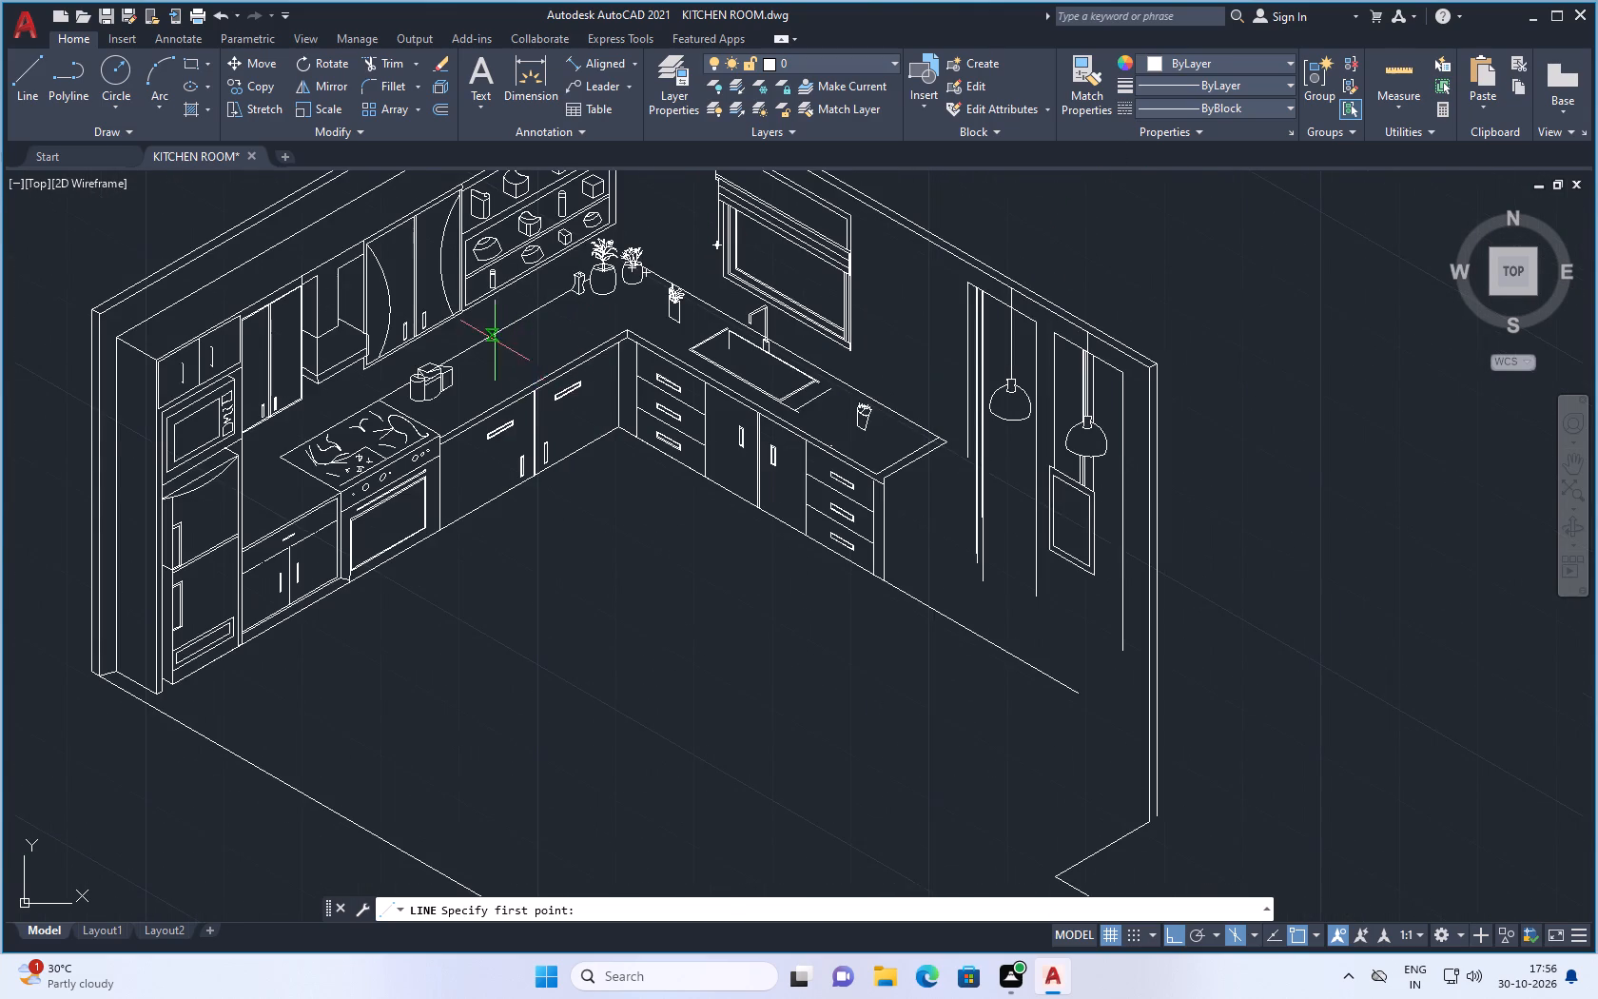
pyautogui.scroll(2, 494, 340)
pyautogui.scroll(-2, 494, 346)
pyautogui.scroll(2, 900, 277)
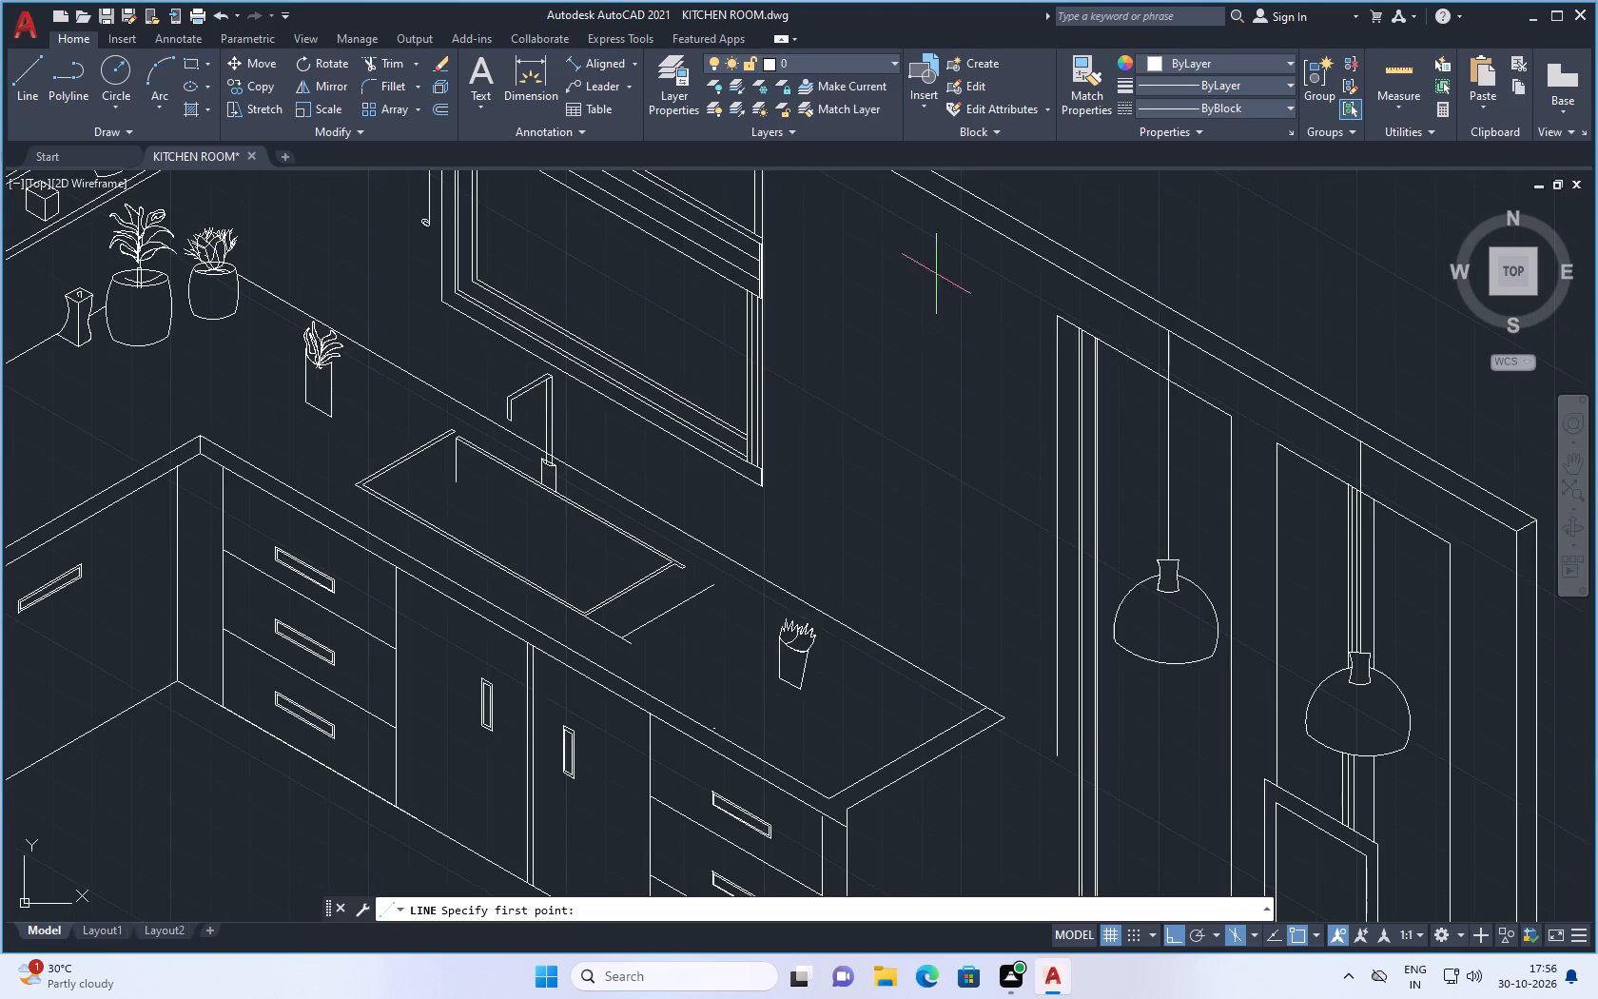
pyautogui.scroll(-1, 929, 287)
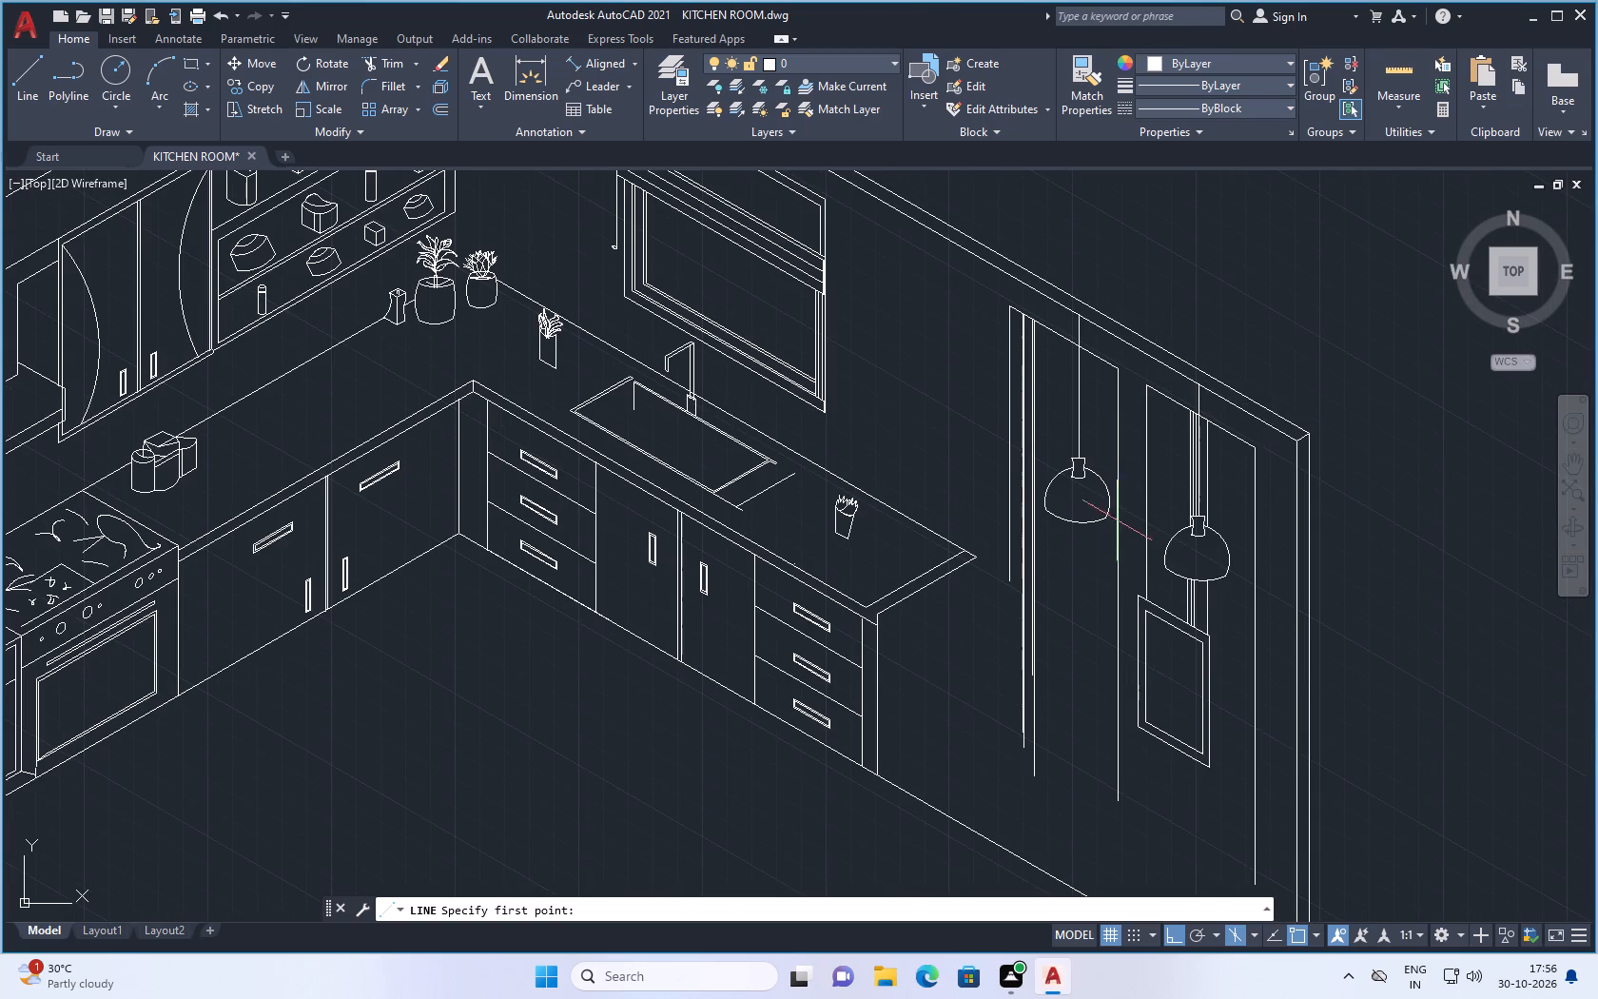
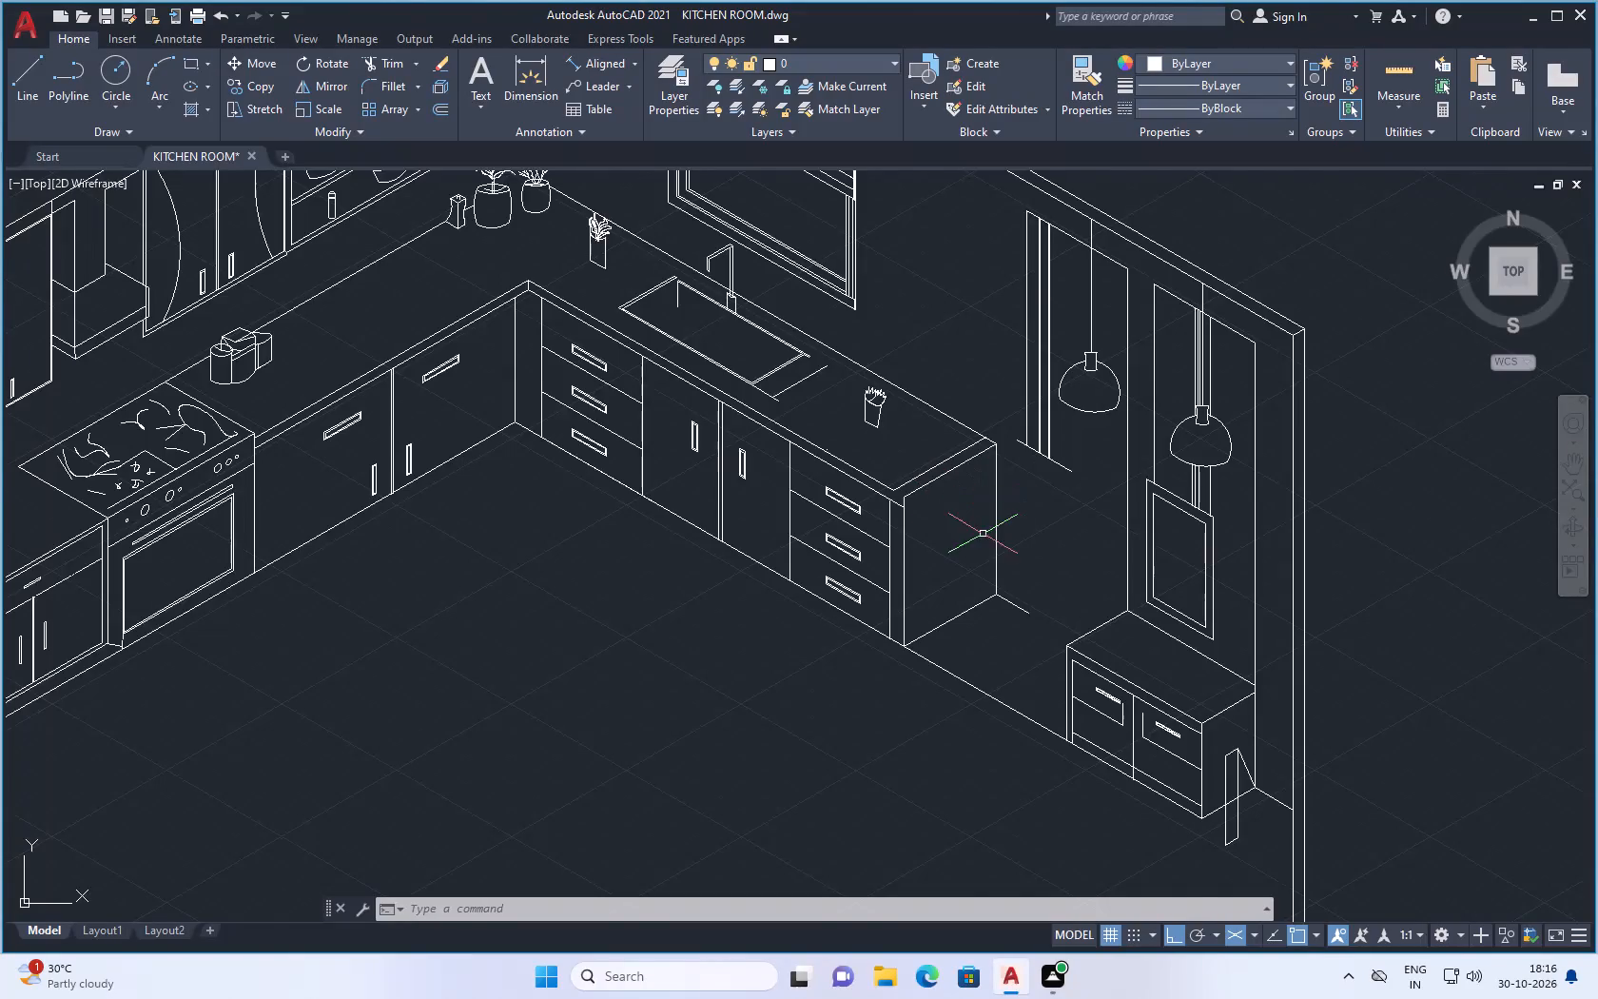
# Erase the rear vertical edge and the floor edge of the sink counter's open end.
pyautogui.scroll(1, 982, 534)
pyautogui.click(996, 517)
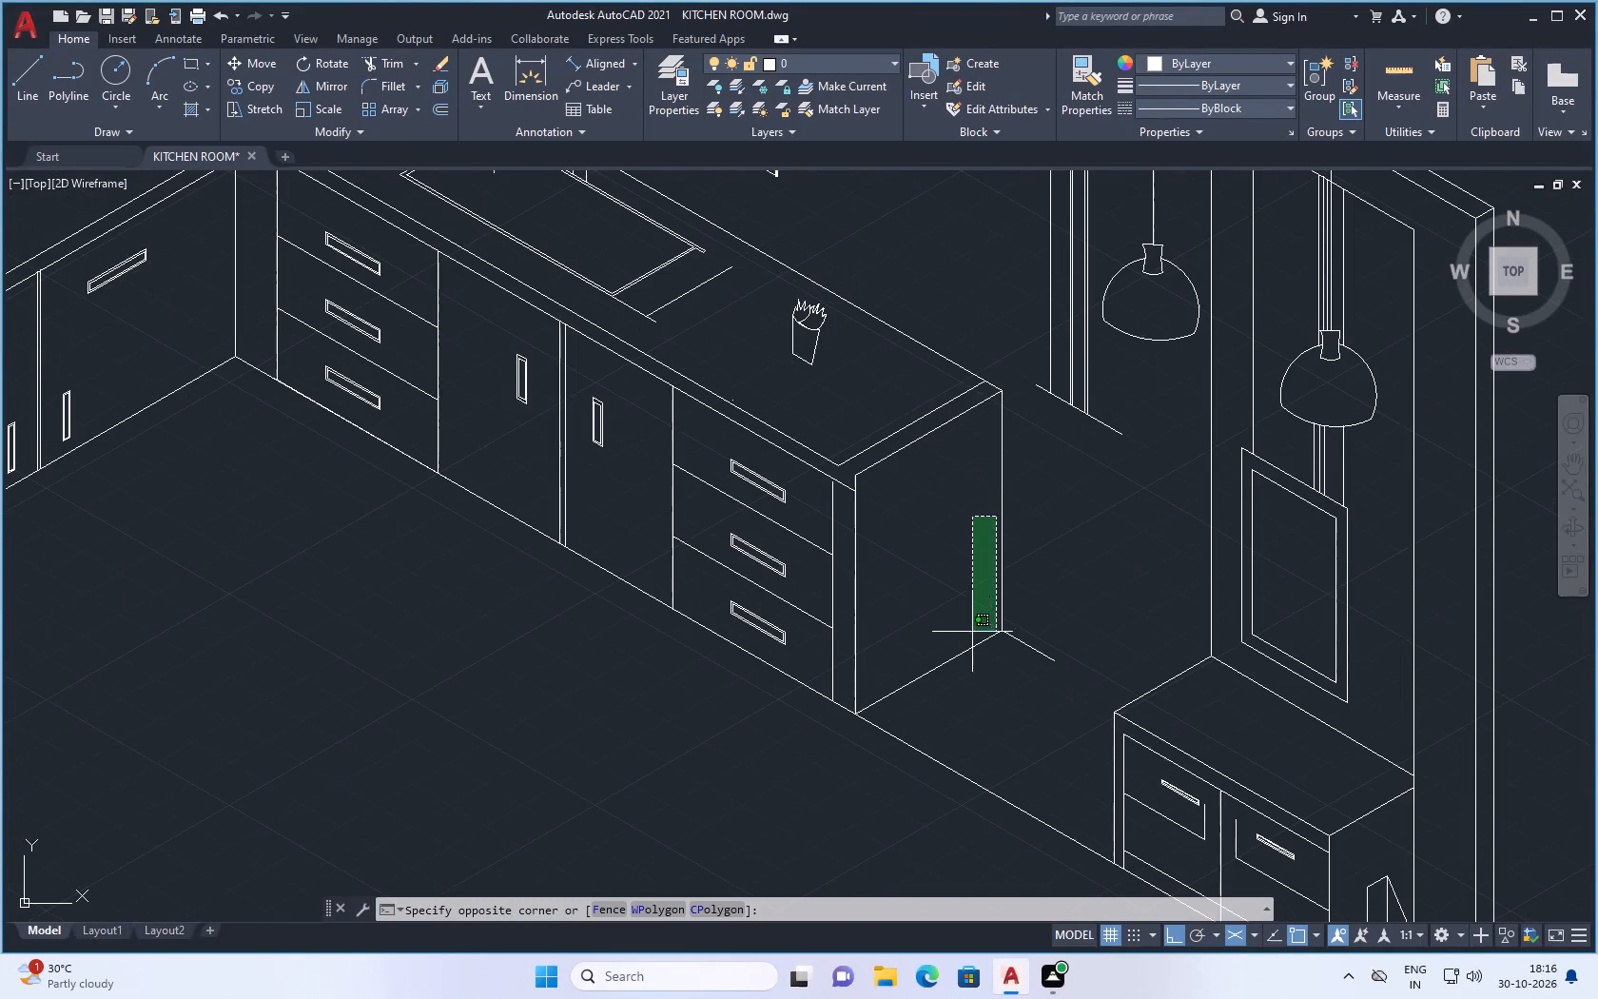
pyautogui.click(990, 558)
pyautogui.moveTo(1003, 546); pyautogui.dragTo(989, 555)
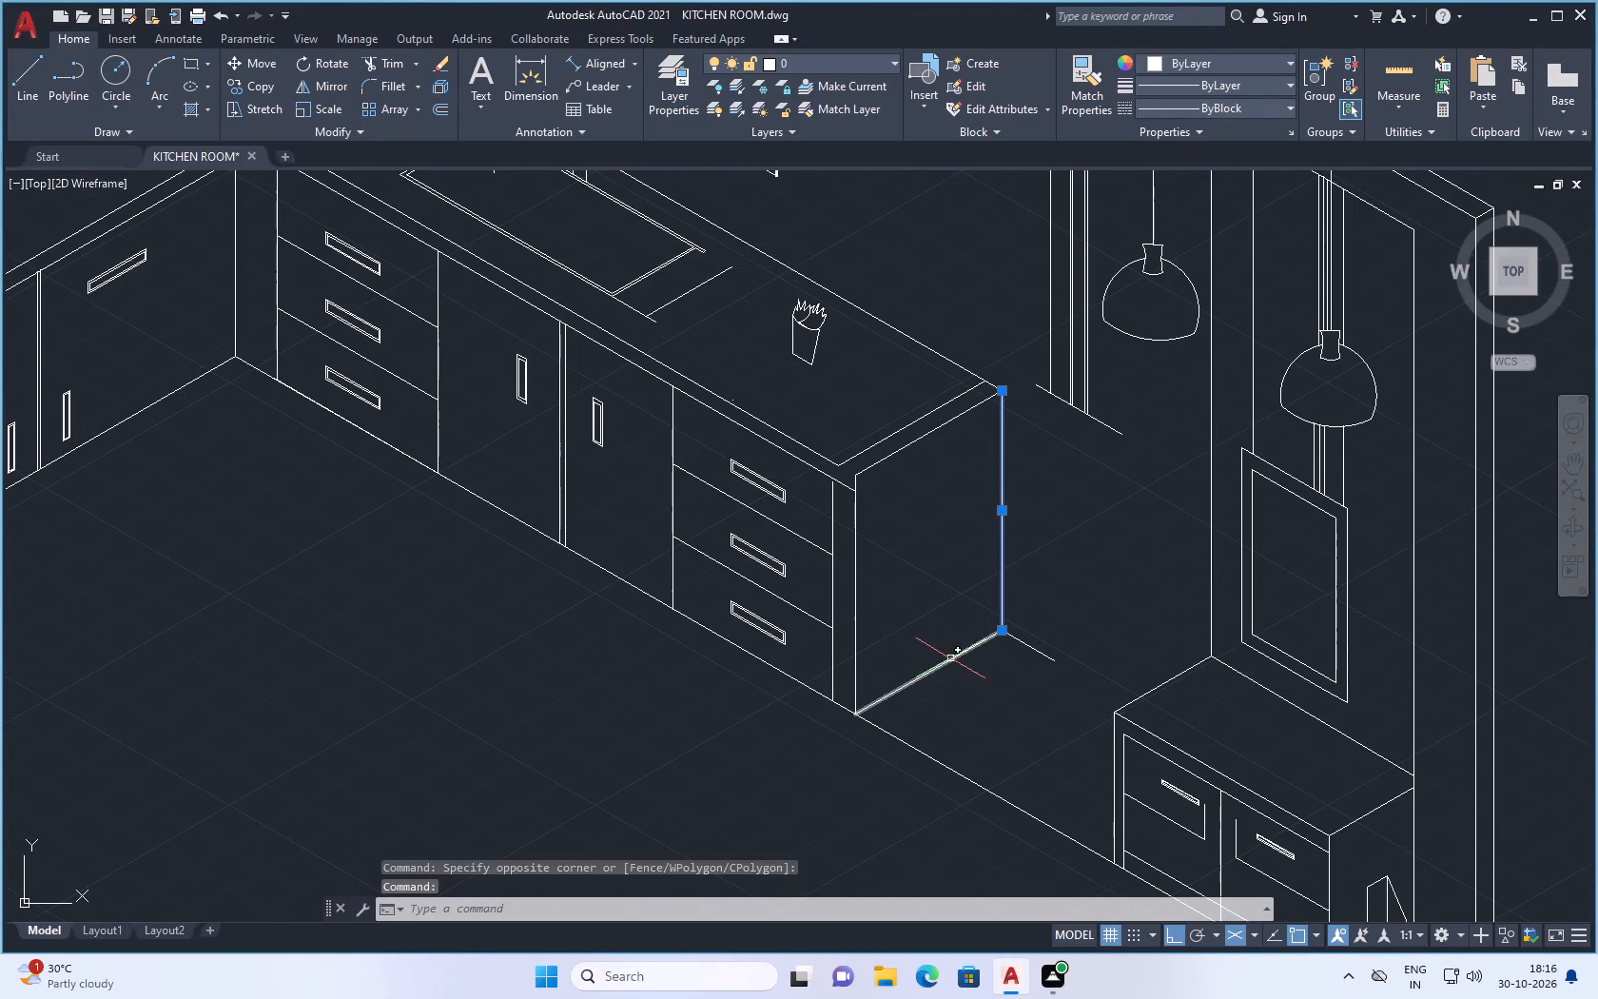
pyautogui.click(950, 658)
pyautogui.press('Delete')
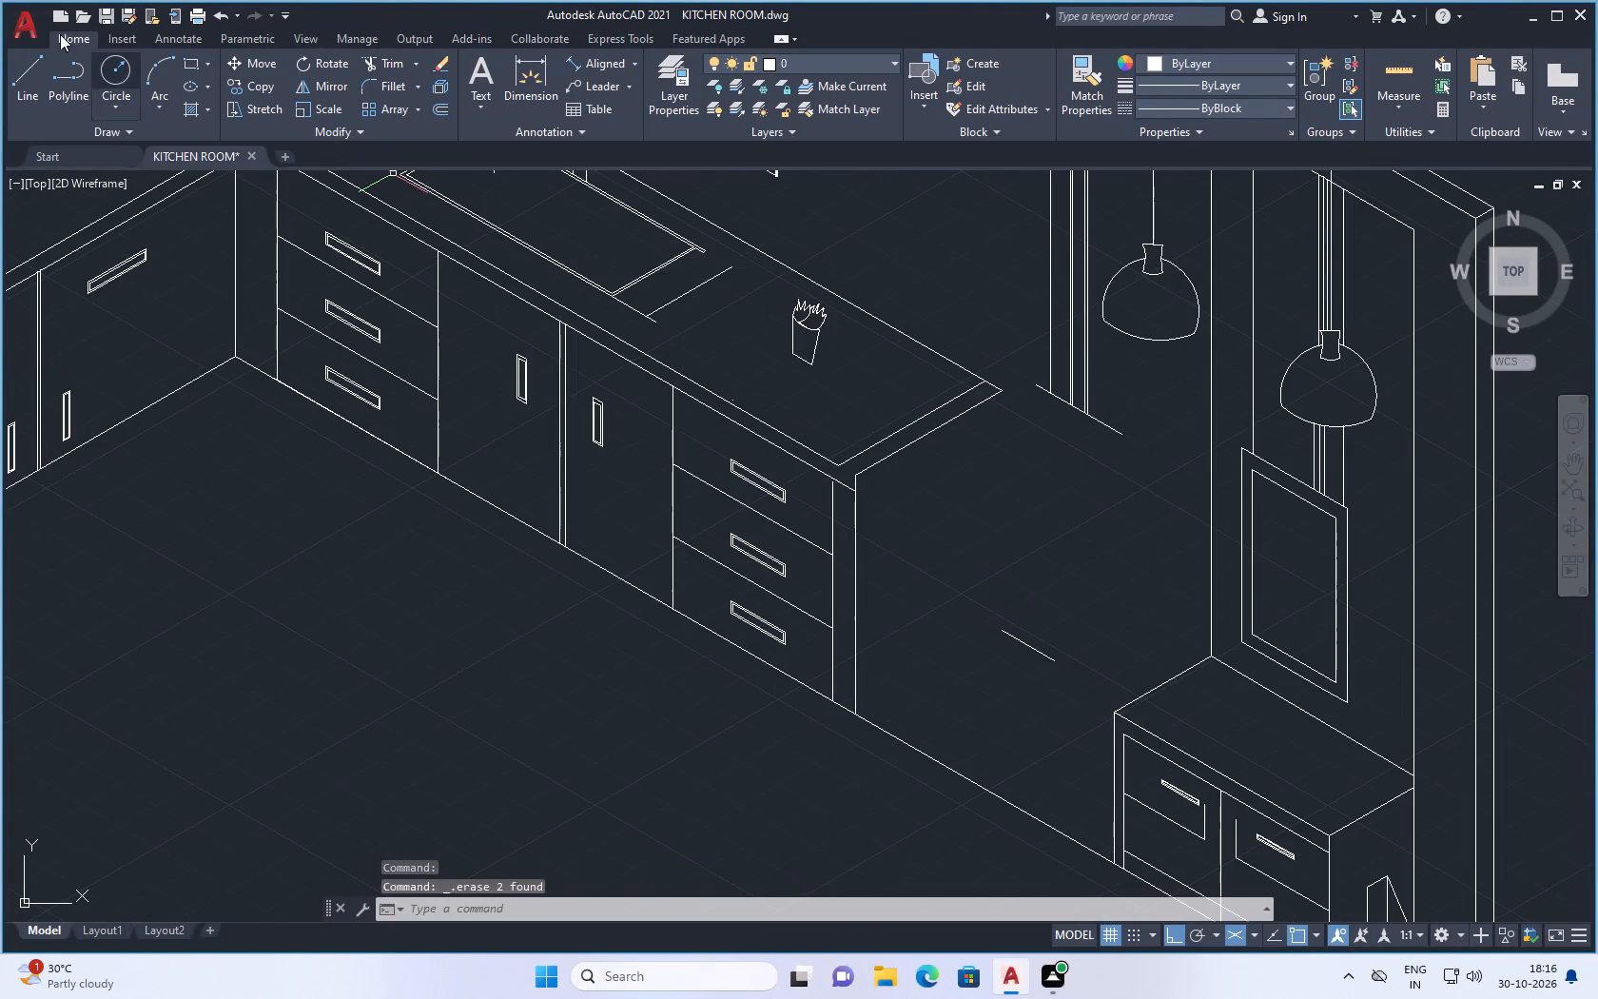
# Redraw the counter's end edges: a vertical from the rear top corner past floor level and about 47 units at 30° from the front bottom corner.
pyautogui.click(22, 65)
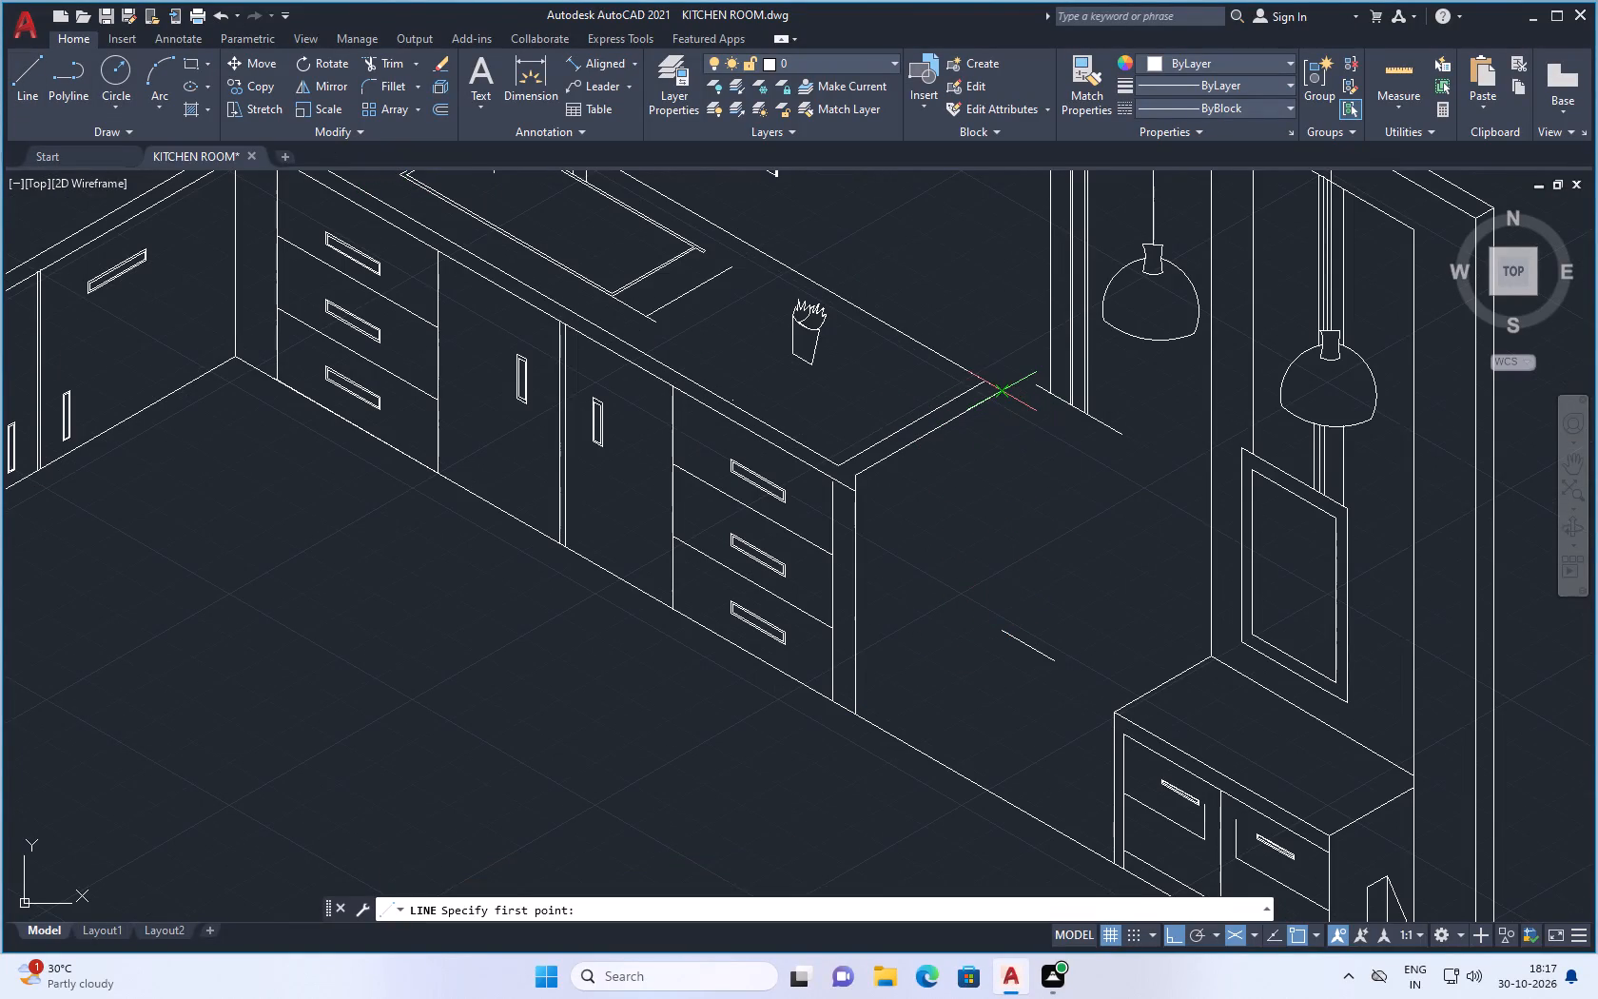
pyautogui.click(1002, 386)
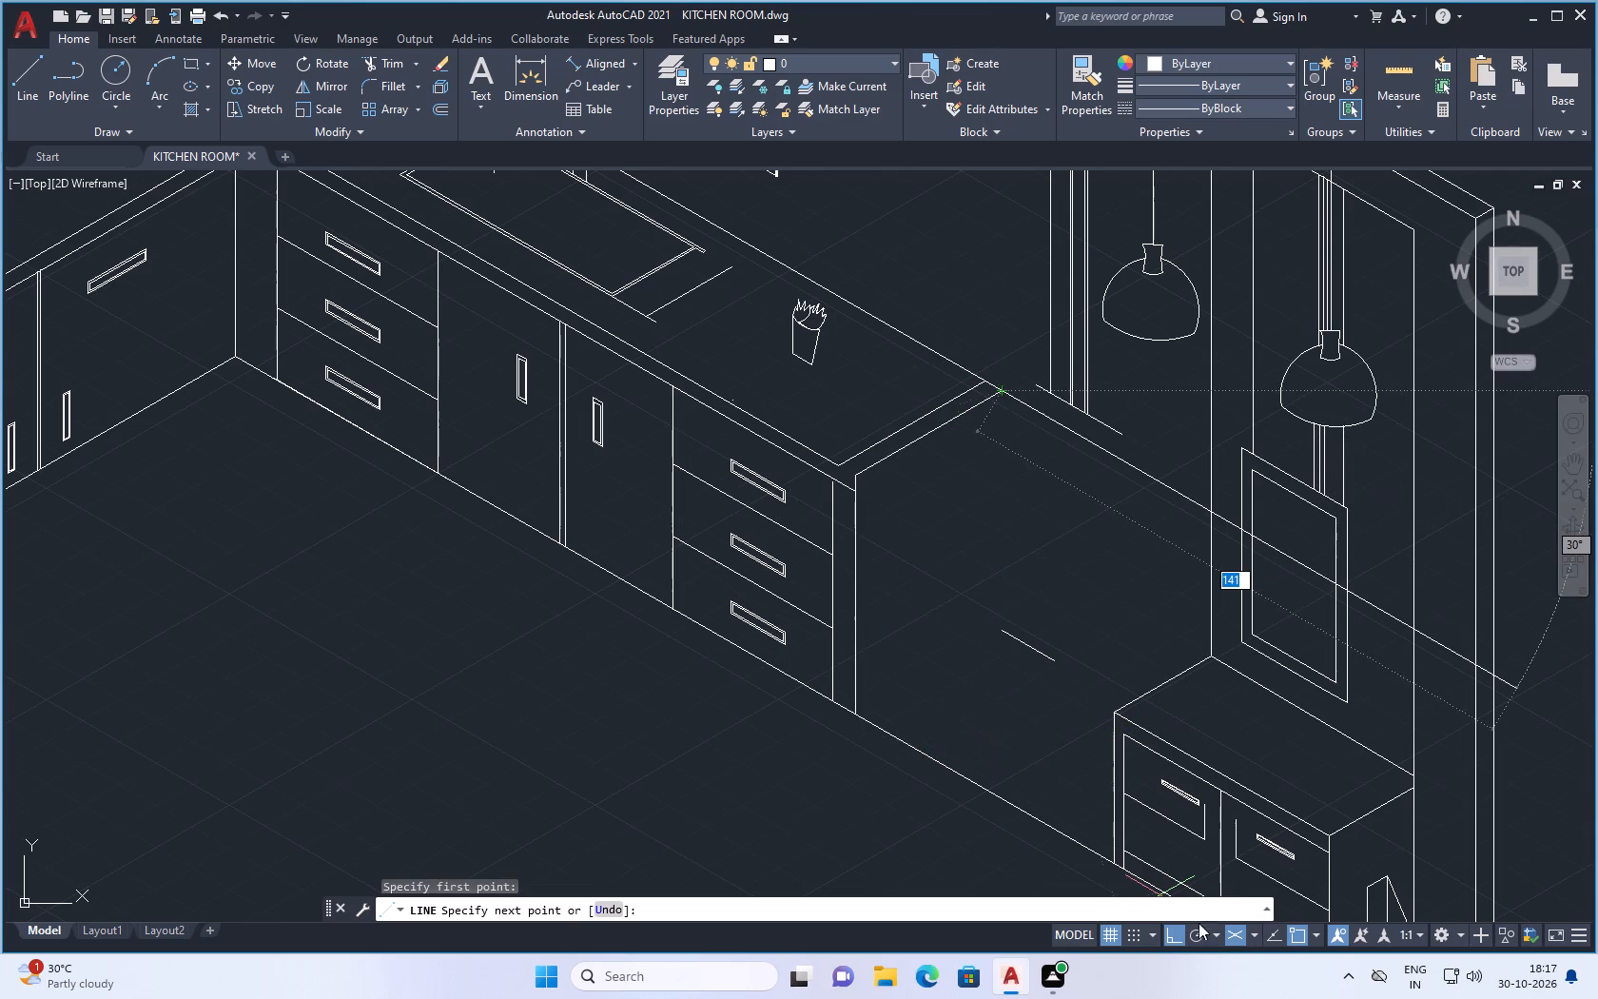
pyautogui.click(1253, 933)
pyautogui.click(1275, 902)
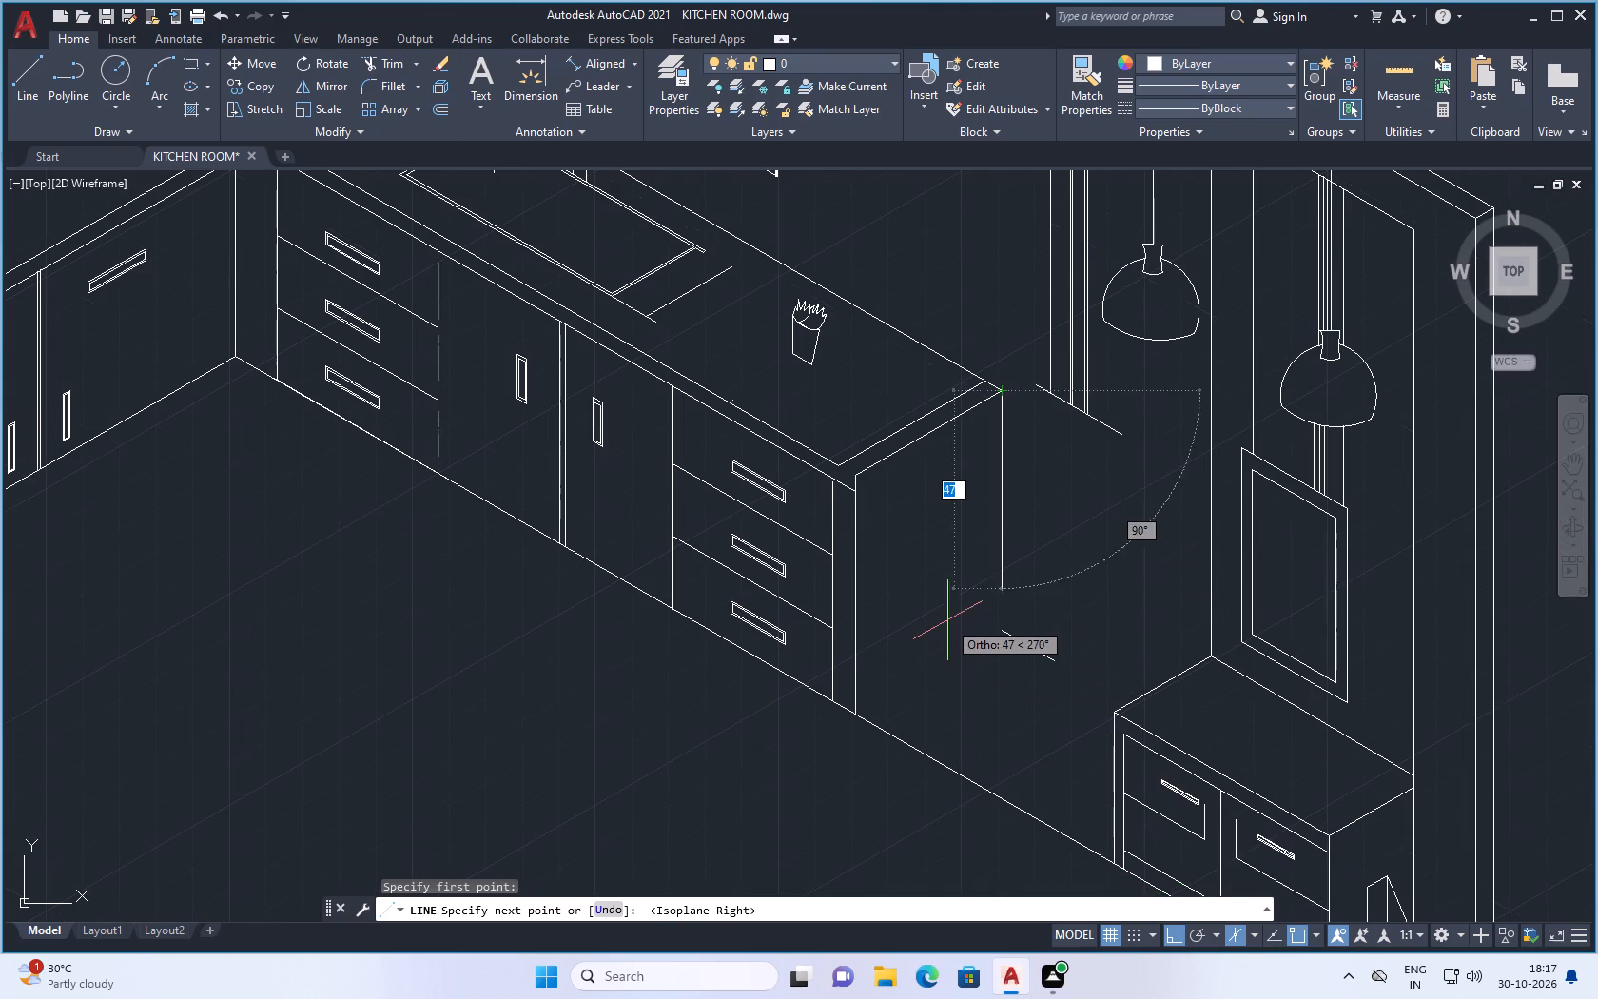
pyautogui.scroll(1, 946, 620)
pyautogui.click(1019, 686)
pyautogui.press('Escape')
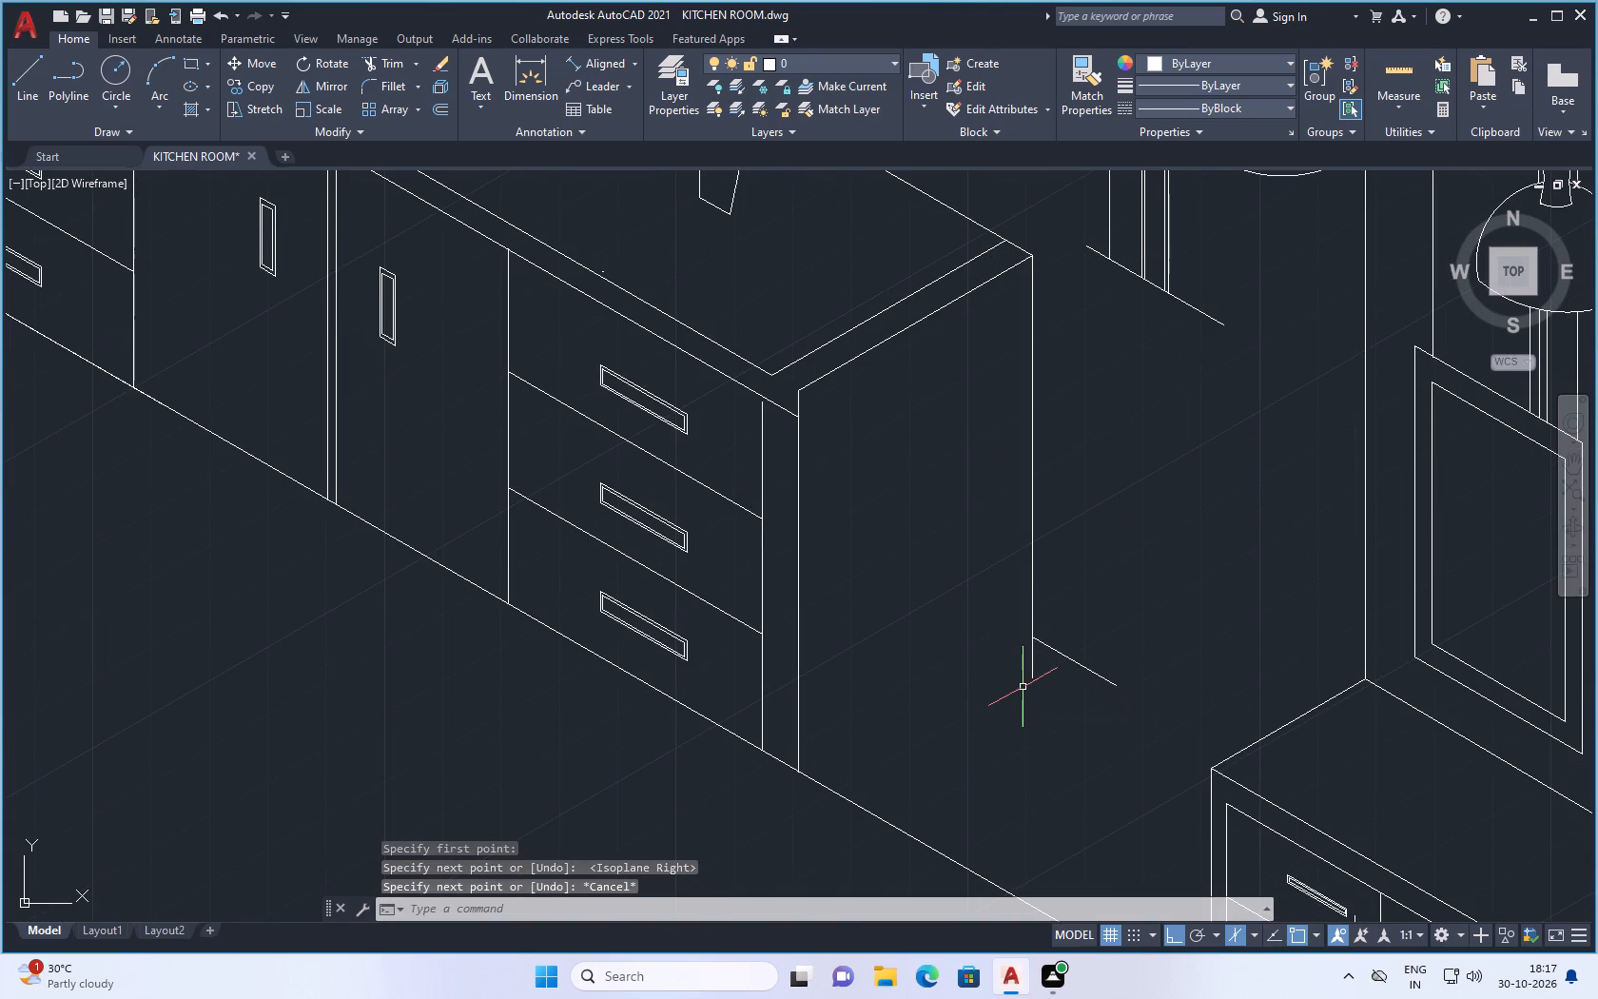
pyautogui.press('space')
pyautogui.moveTo(797, 768); pyautogui.dragTo(814, 759)
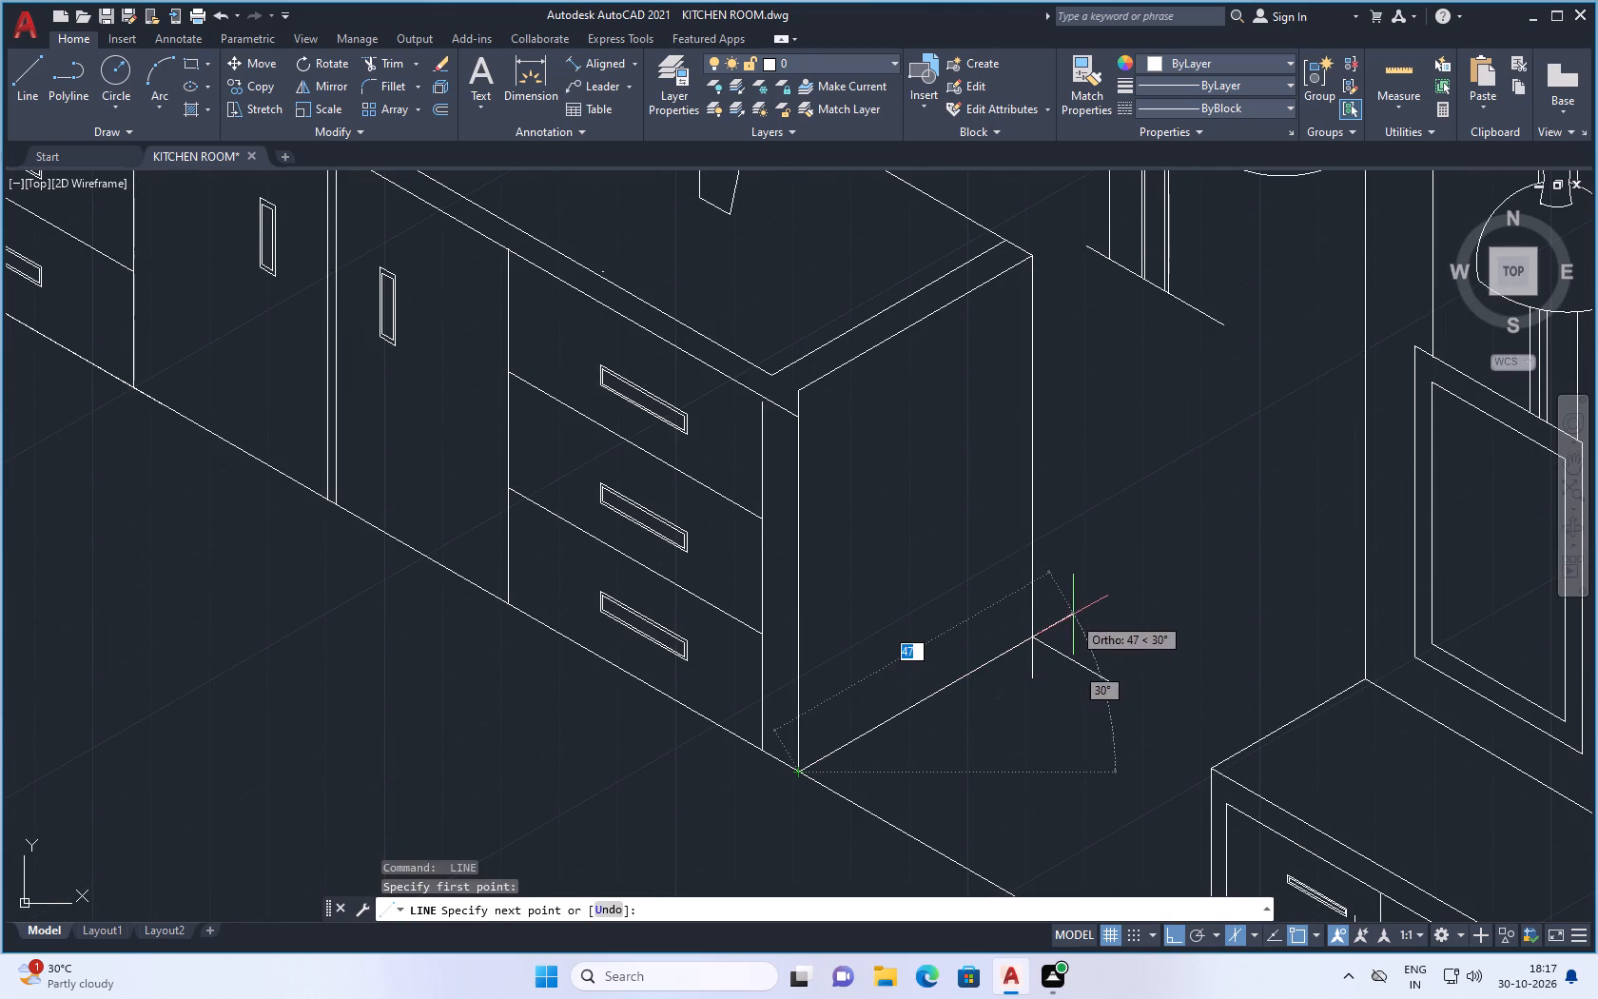
pyautogui.click(1073, 615)
pyautogui.press('Escape')
# Trim the two overhanging line ends at the rear bottom corner of the counter's end.
pyautogui.write('tr')
pyautogui.press('Return')
pyautogui.click(1058, 623)
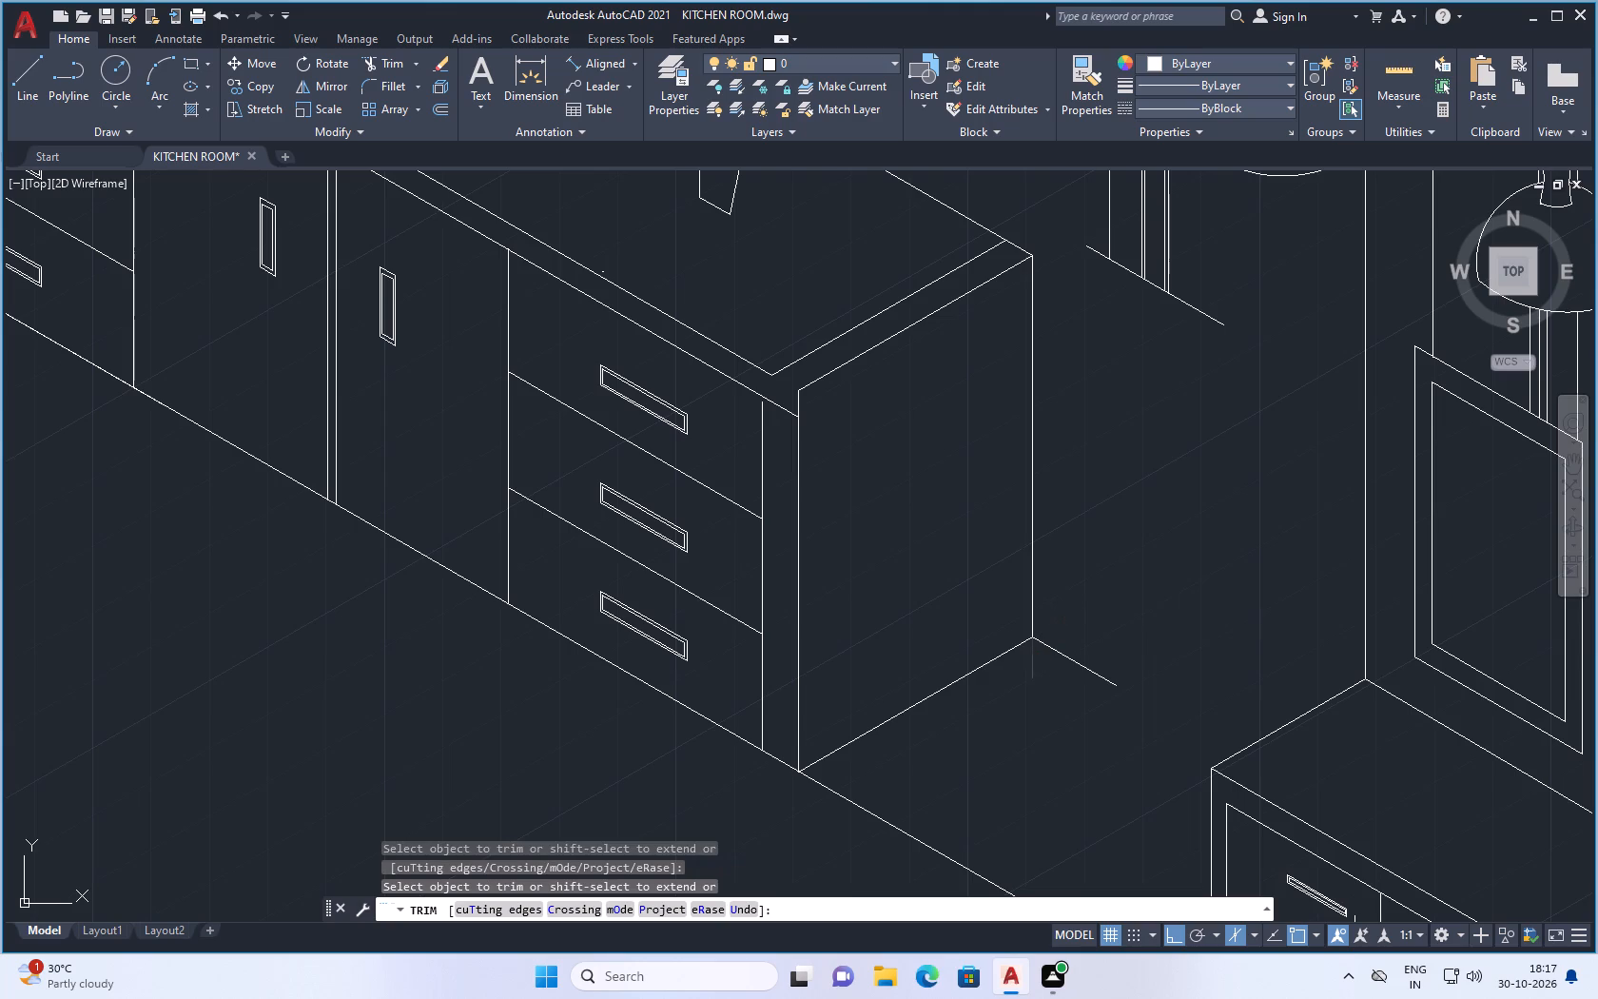
pyautogui.click(1032, 663)
pyautogui.press('Escape')
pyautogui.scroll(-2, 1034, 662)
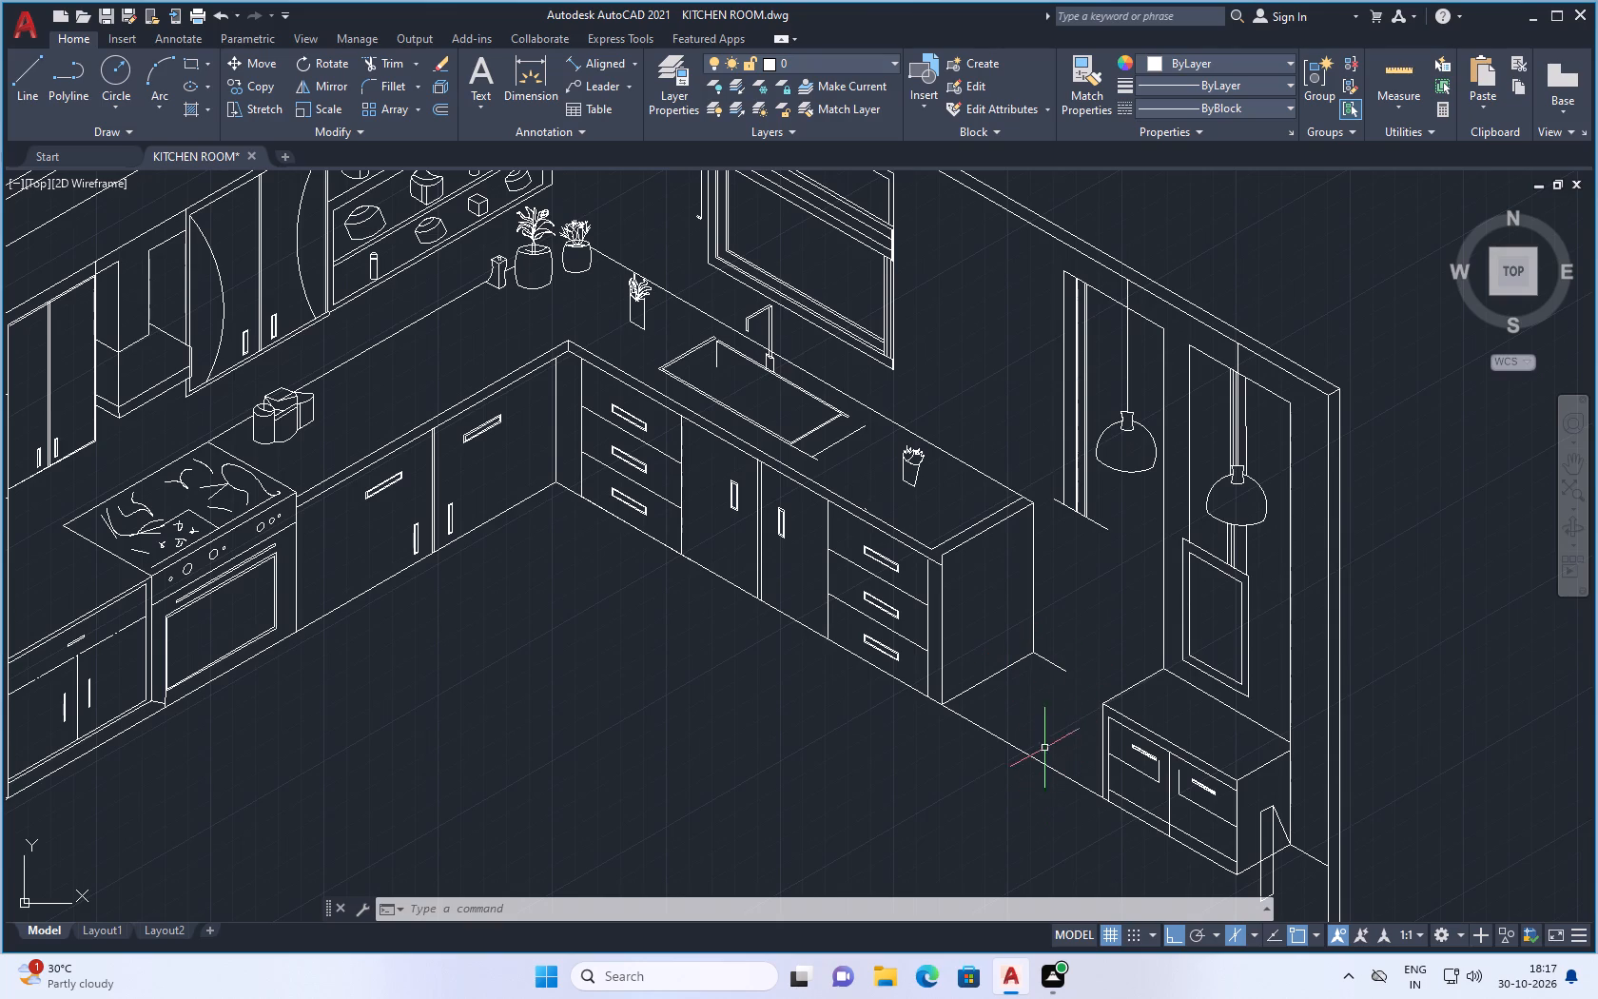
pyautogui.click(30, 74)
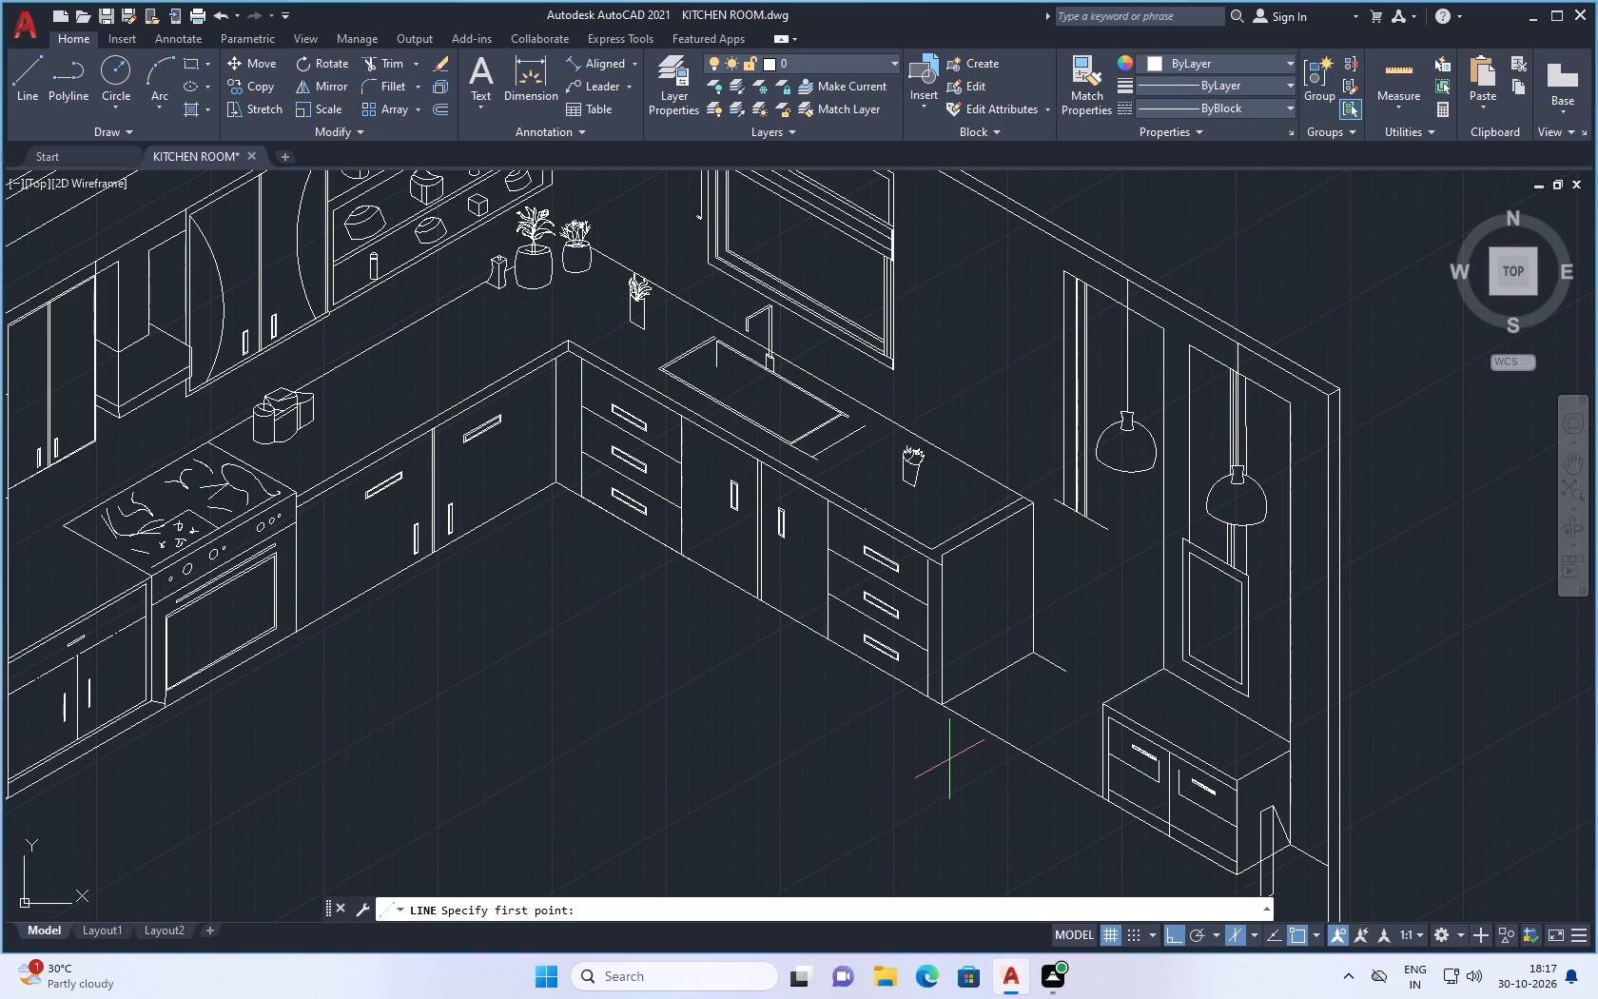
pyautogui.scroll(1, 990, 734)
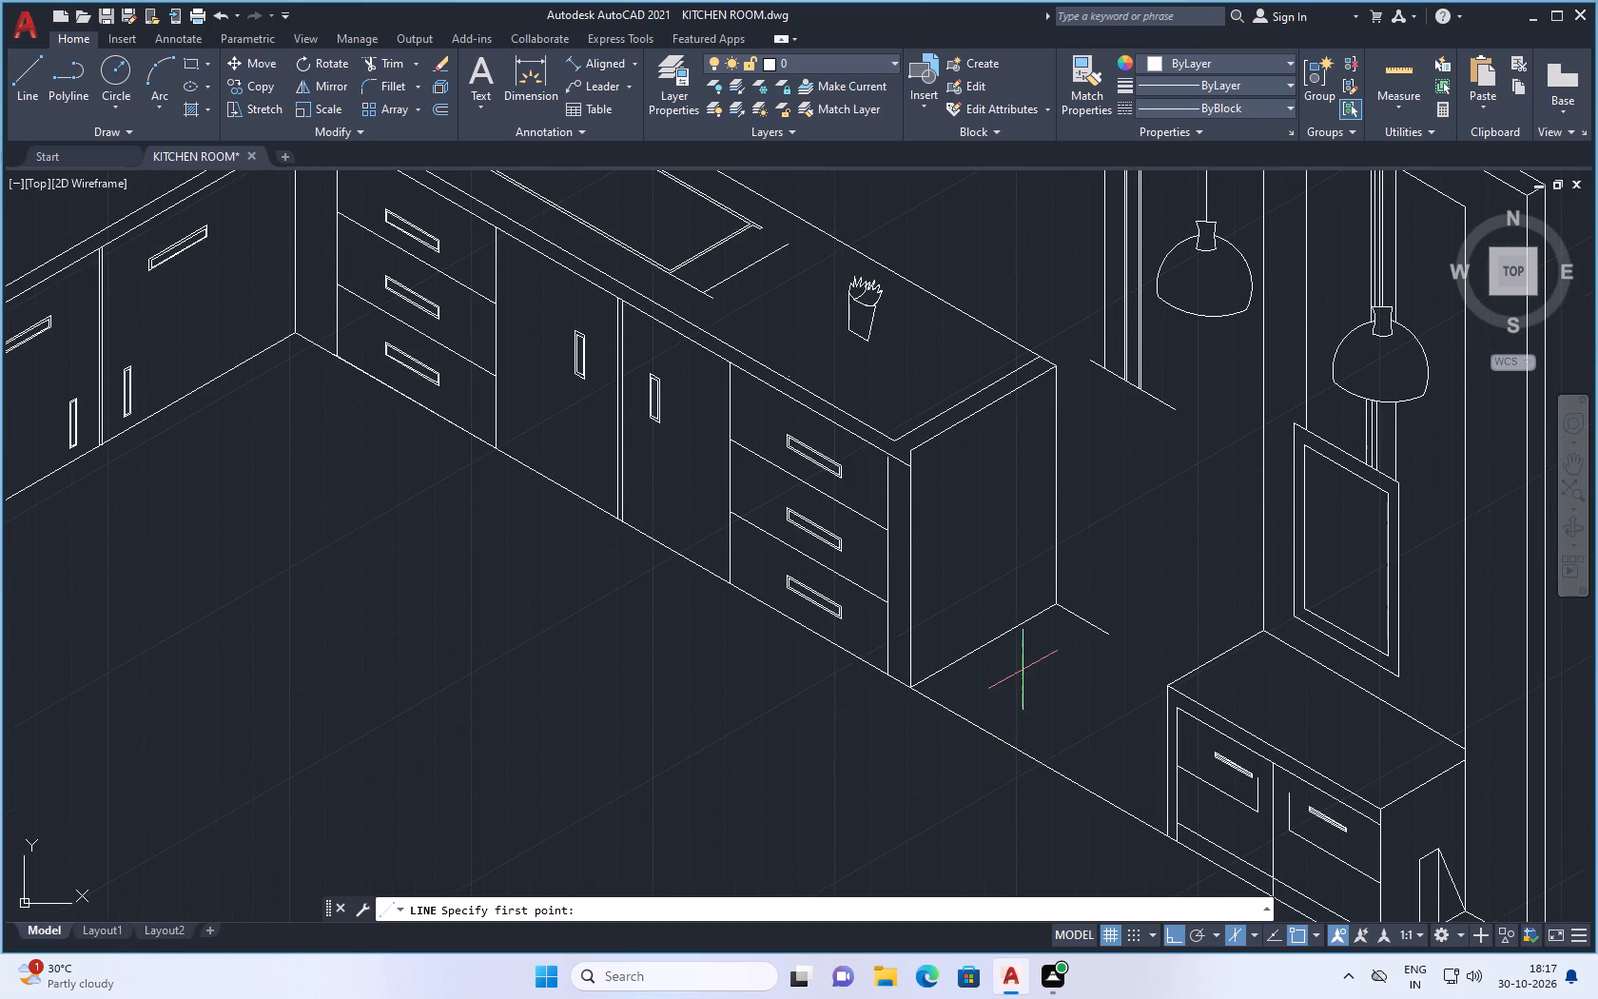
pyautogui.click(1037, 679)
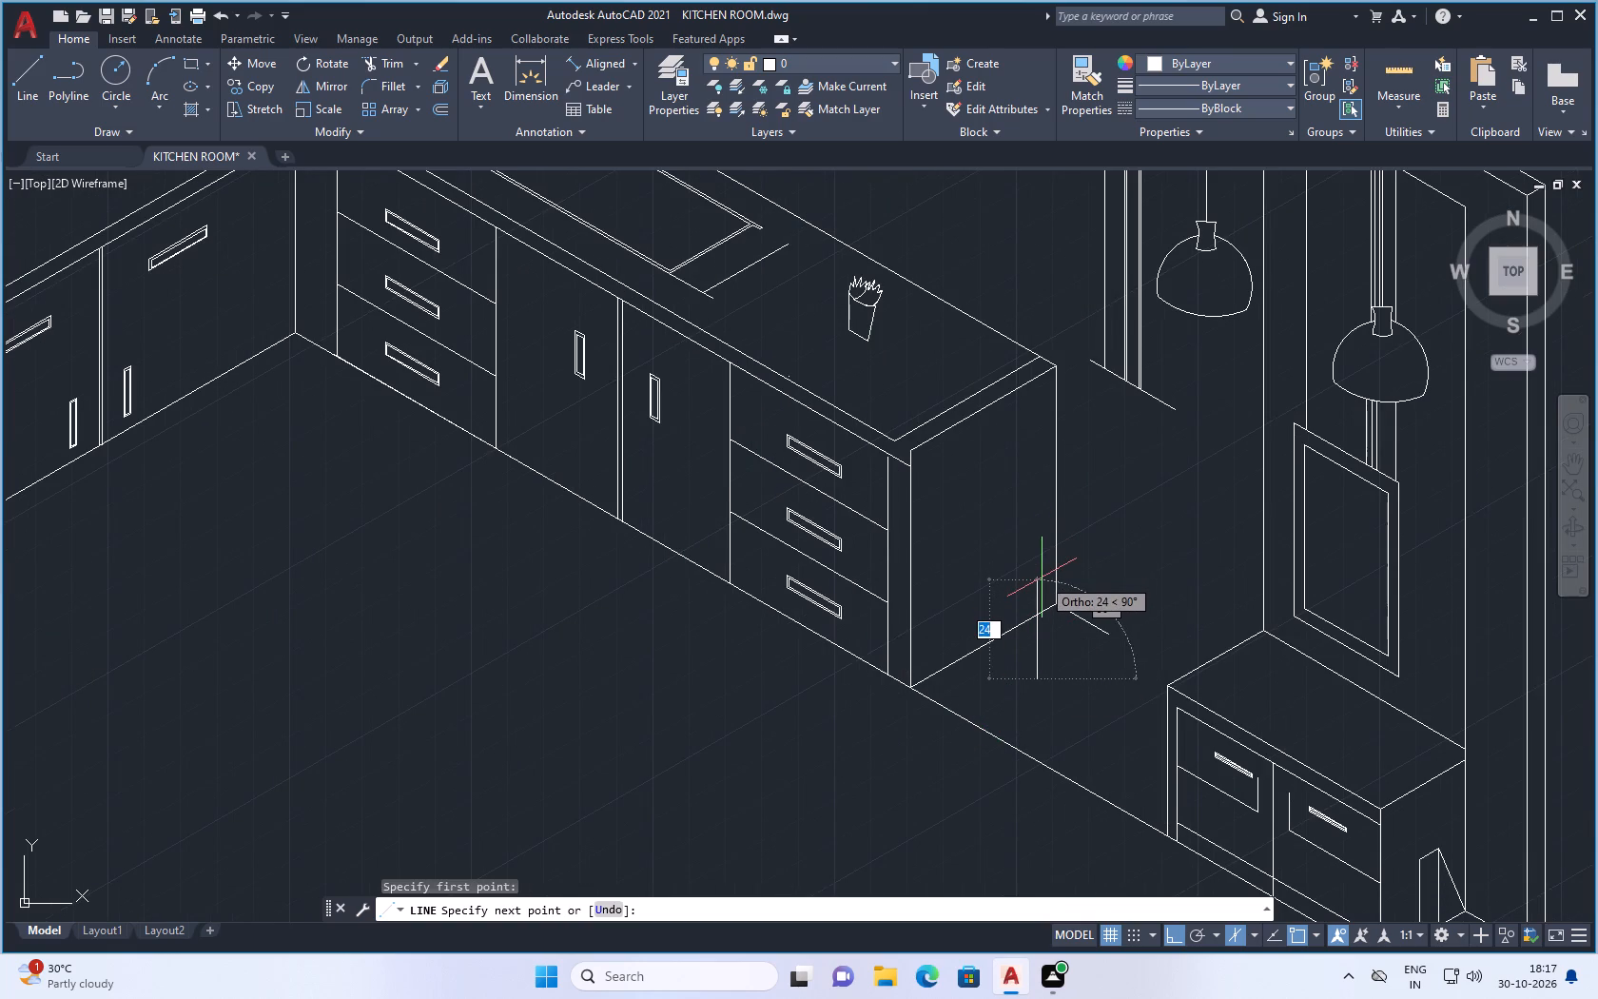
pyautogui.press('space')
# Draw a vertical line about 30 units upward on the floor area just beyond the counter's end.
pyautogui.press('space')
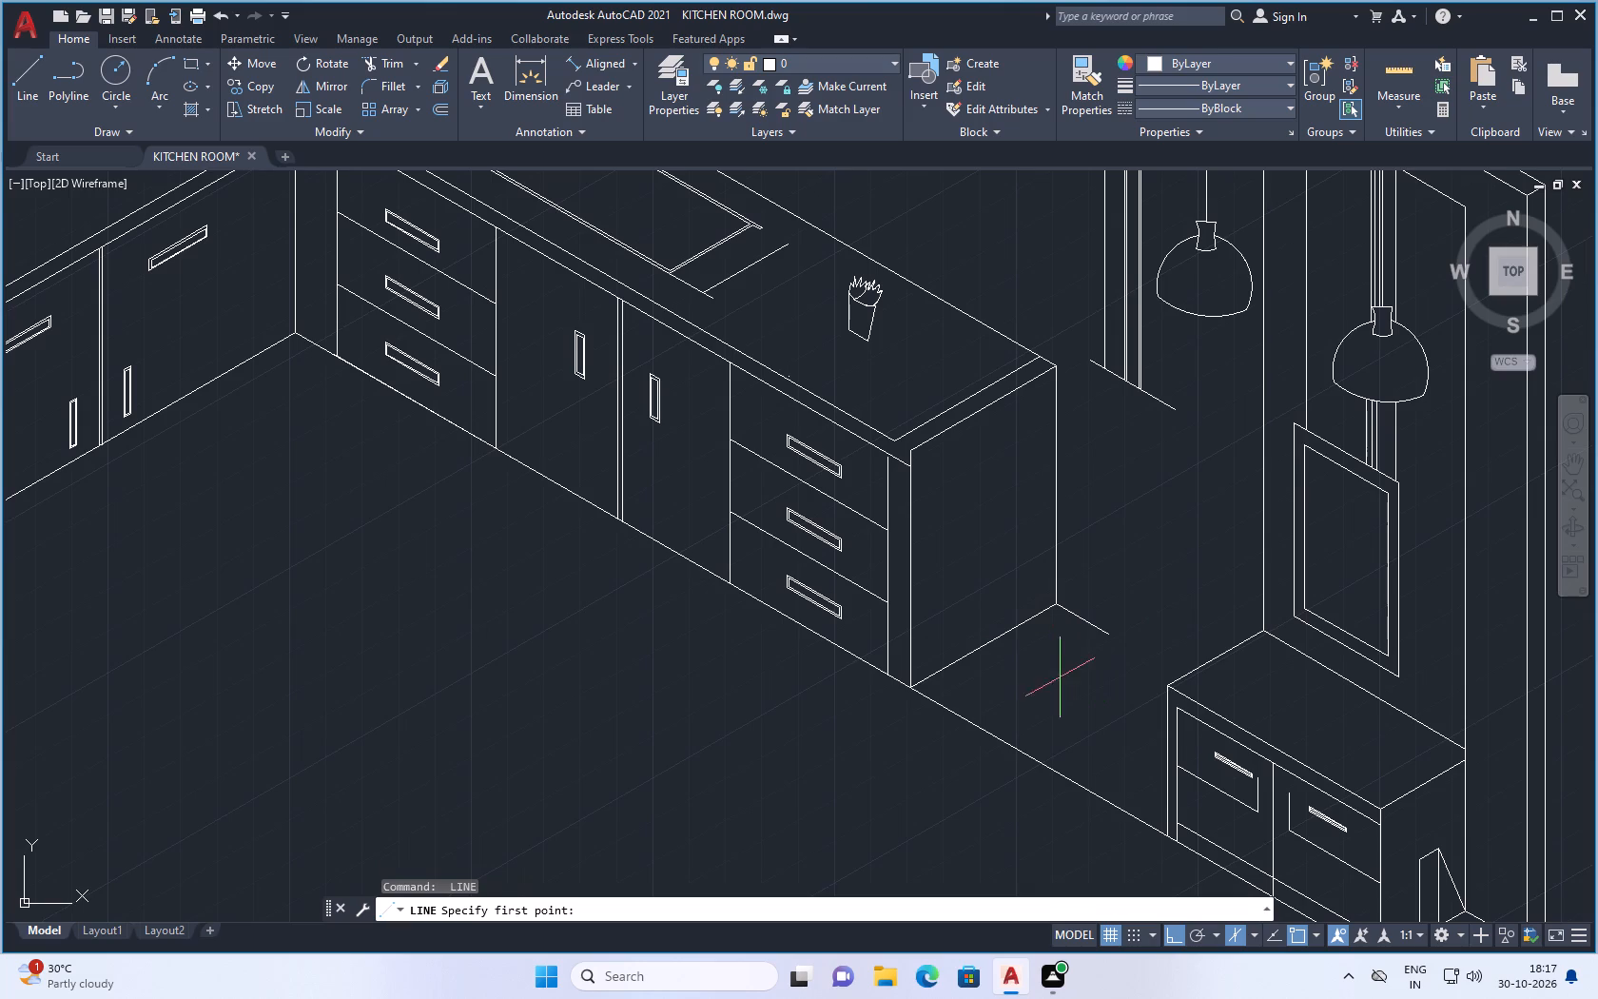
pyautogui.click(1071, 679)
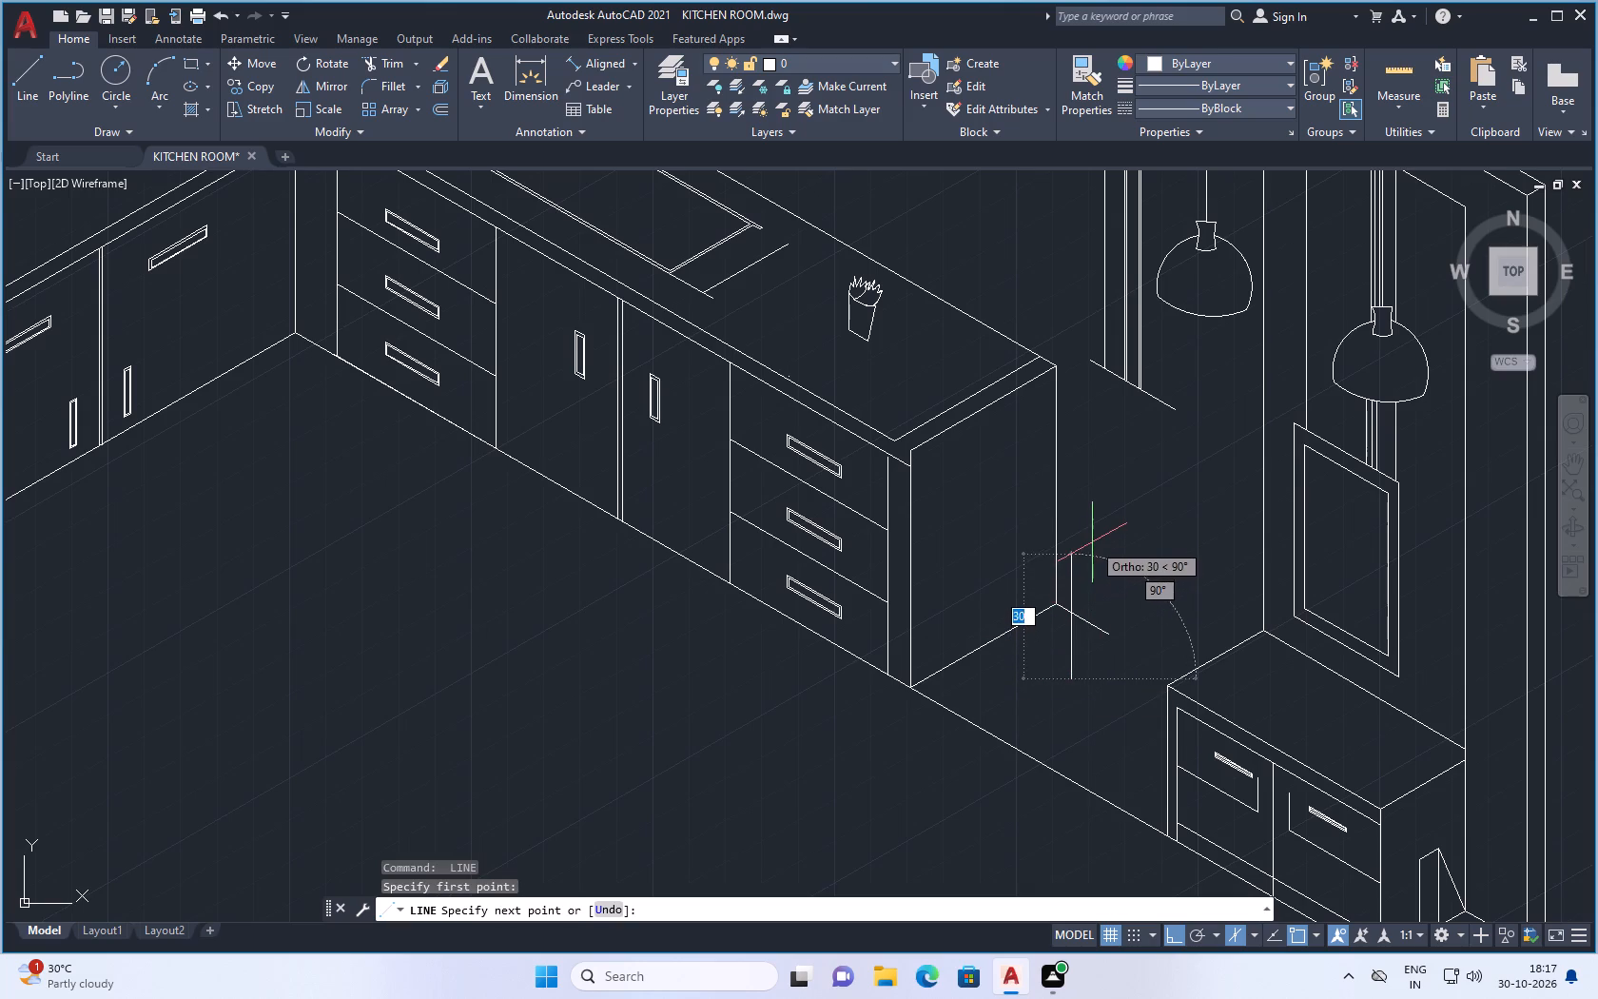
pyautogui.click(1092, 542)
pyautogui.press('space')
# Draw a line about 20 units at 330° from the new vertical's lower end toward the low drawer cabinet.
pyautogui.press('space')
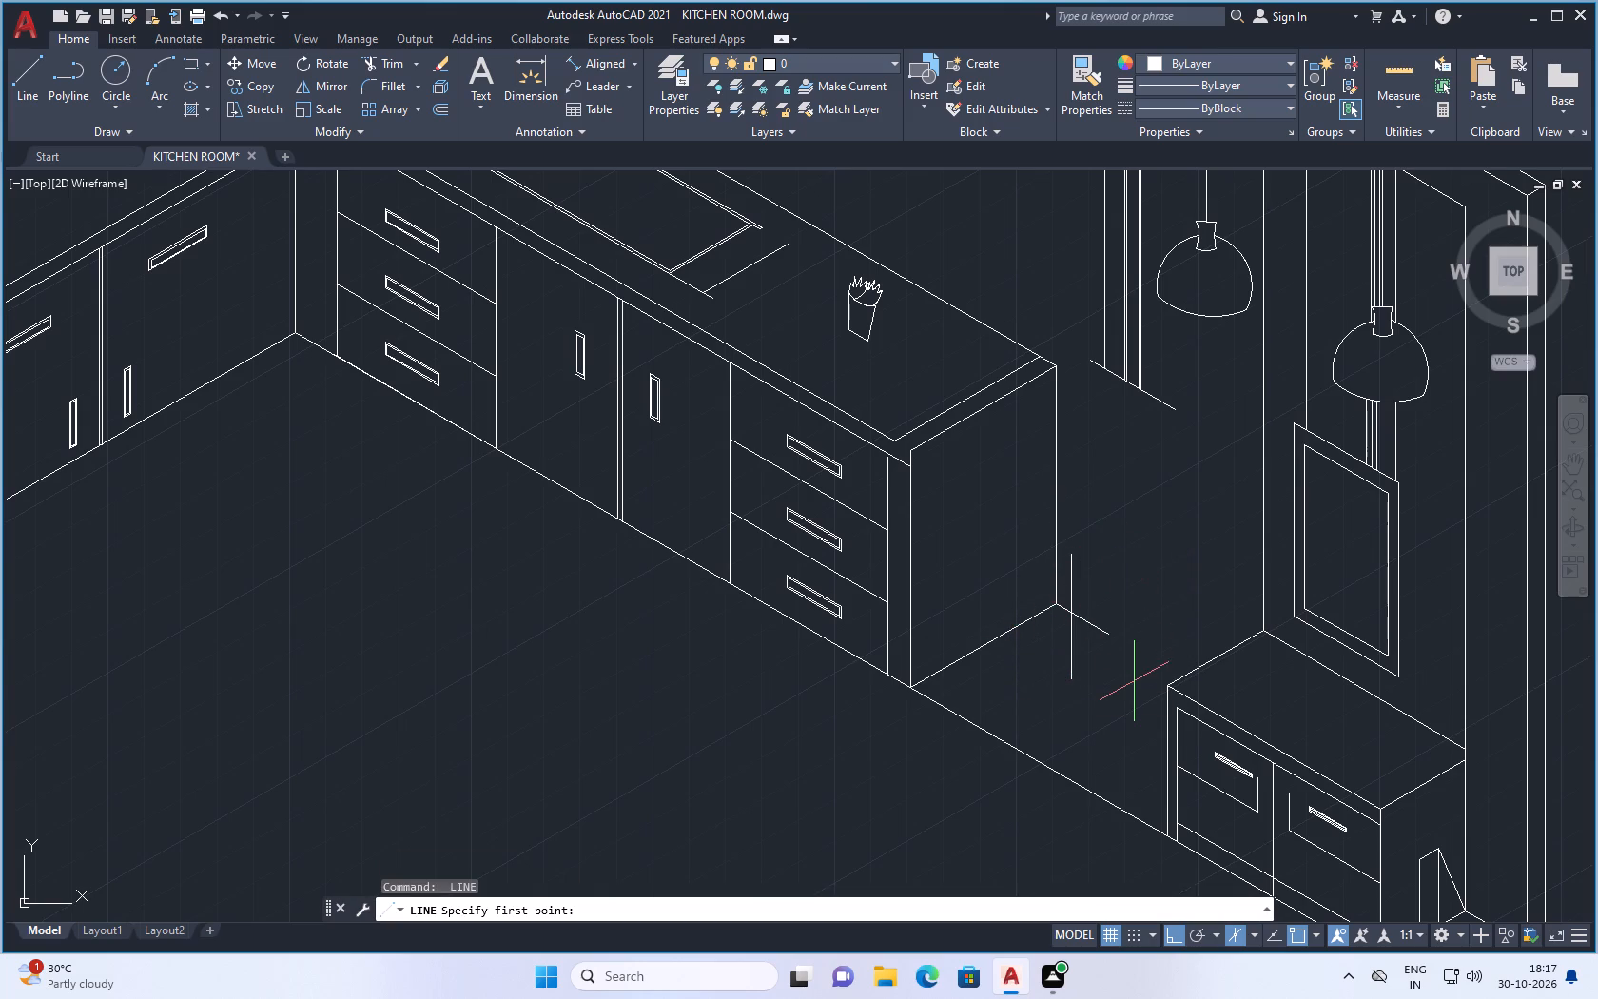
pyautogui.click(1074, 677)
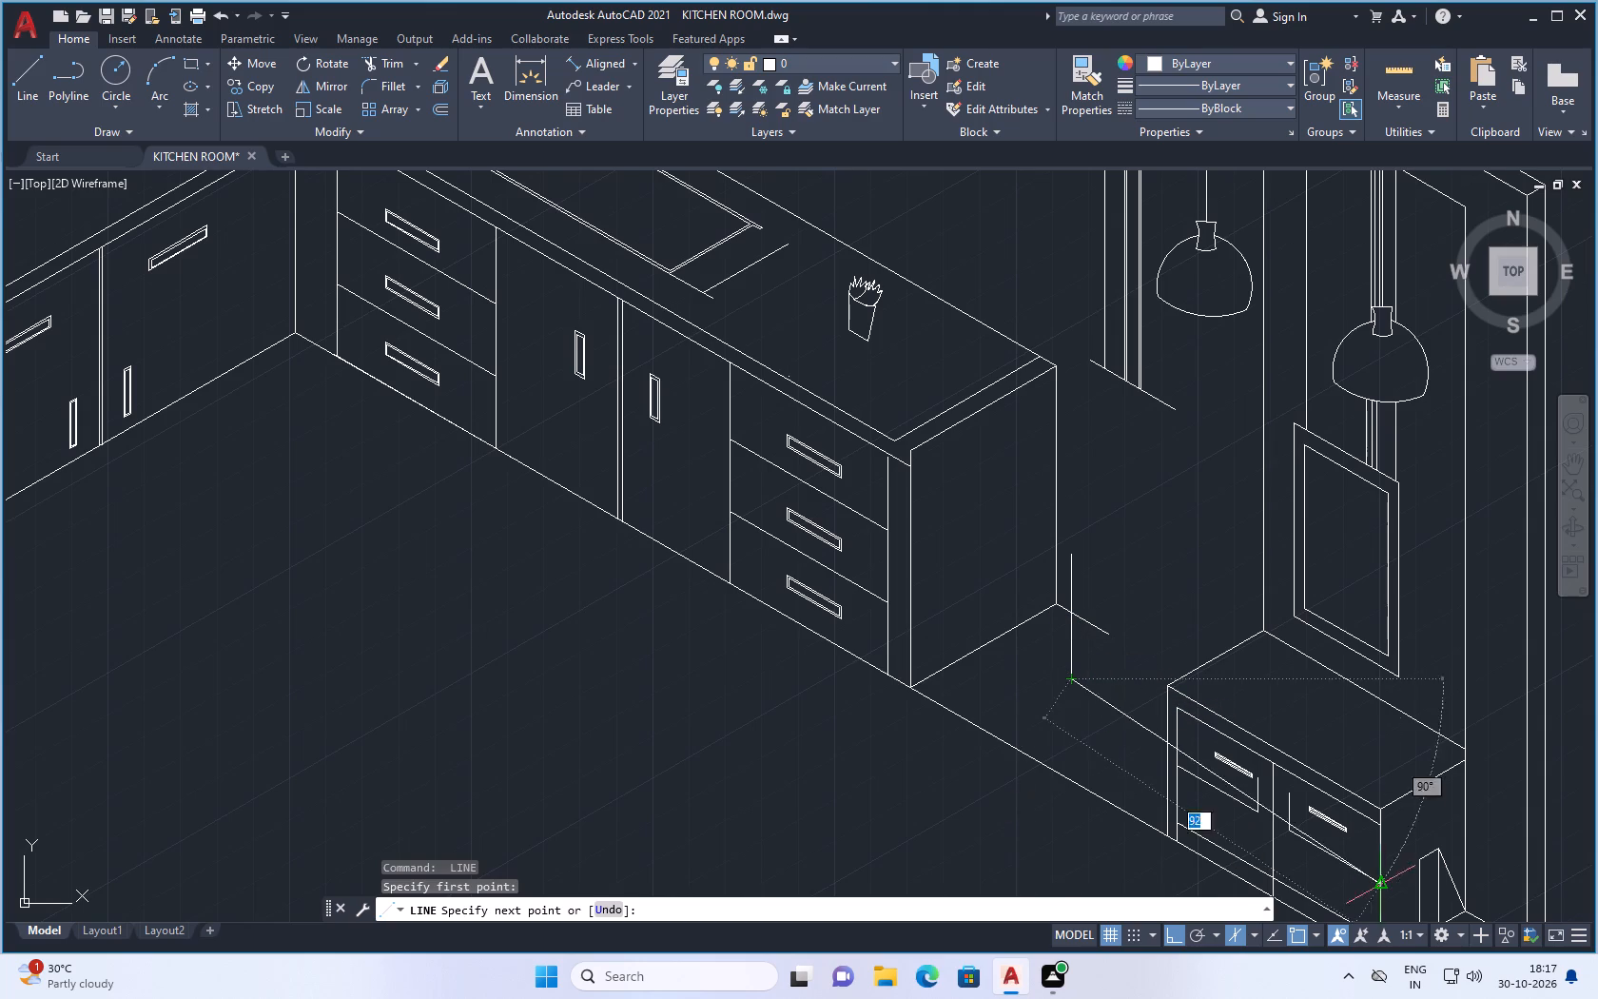
pyautogui.click(1251, 936)
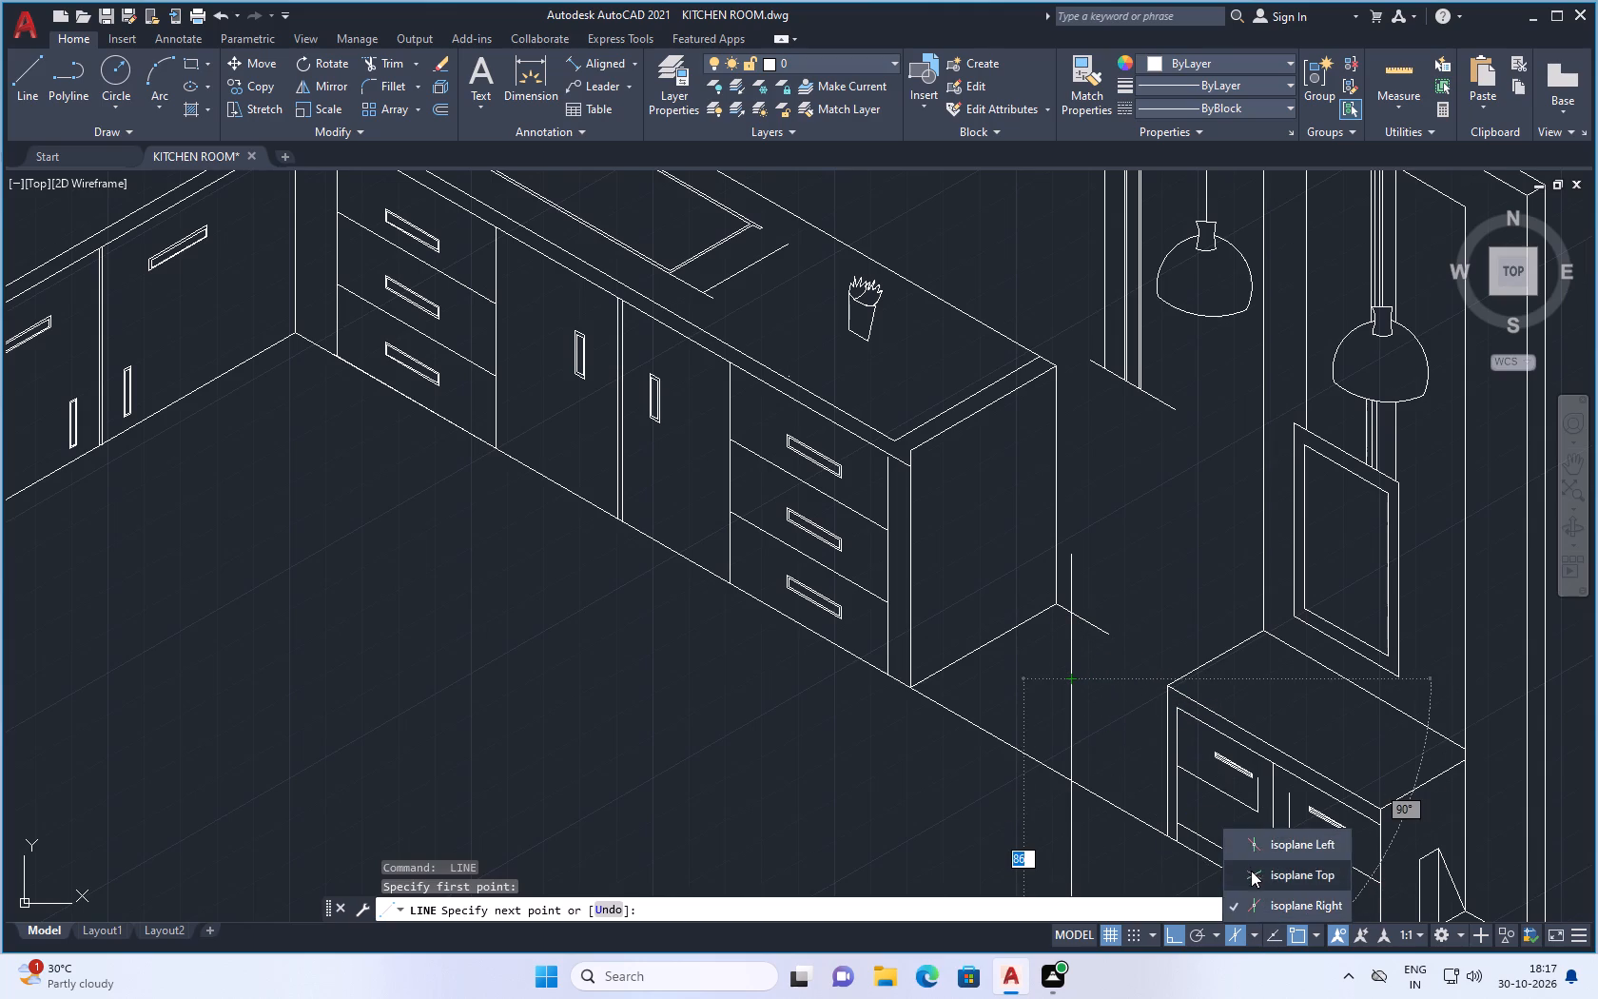
pyautogui.click(1252, 873)
pyautogui.scroll(1, 1151, 696)
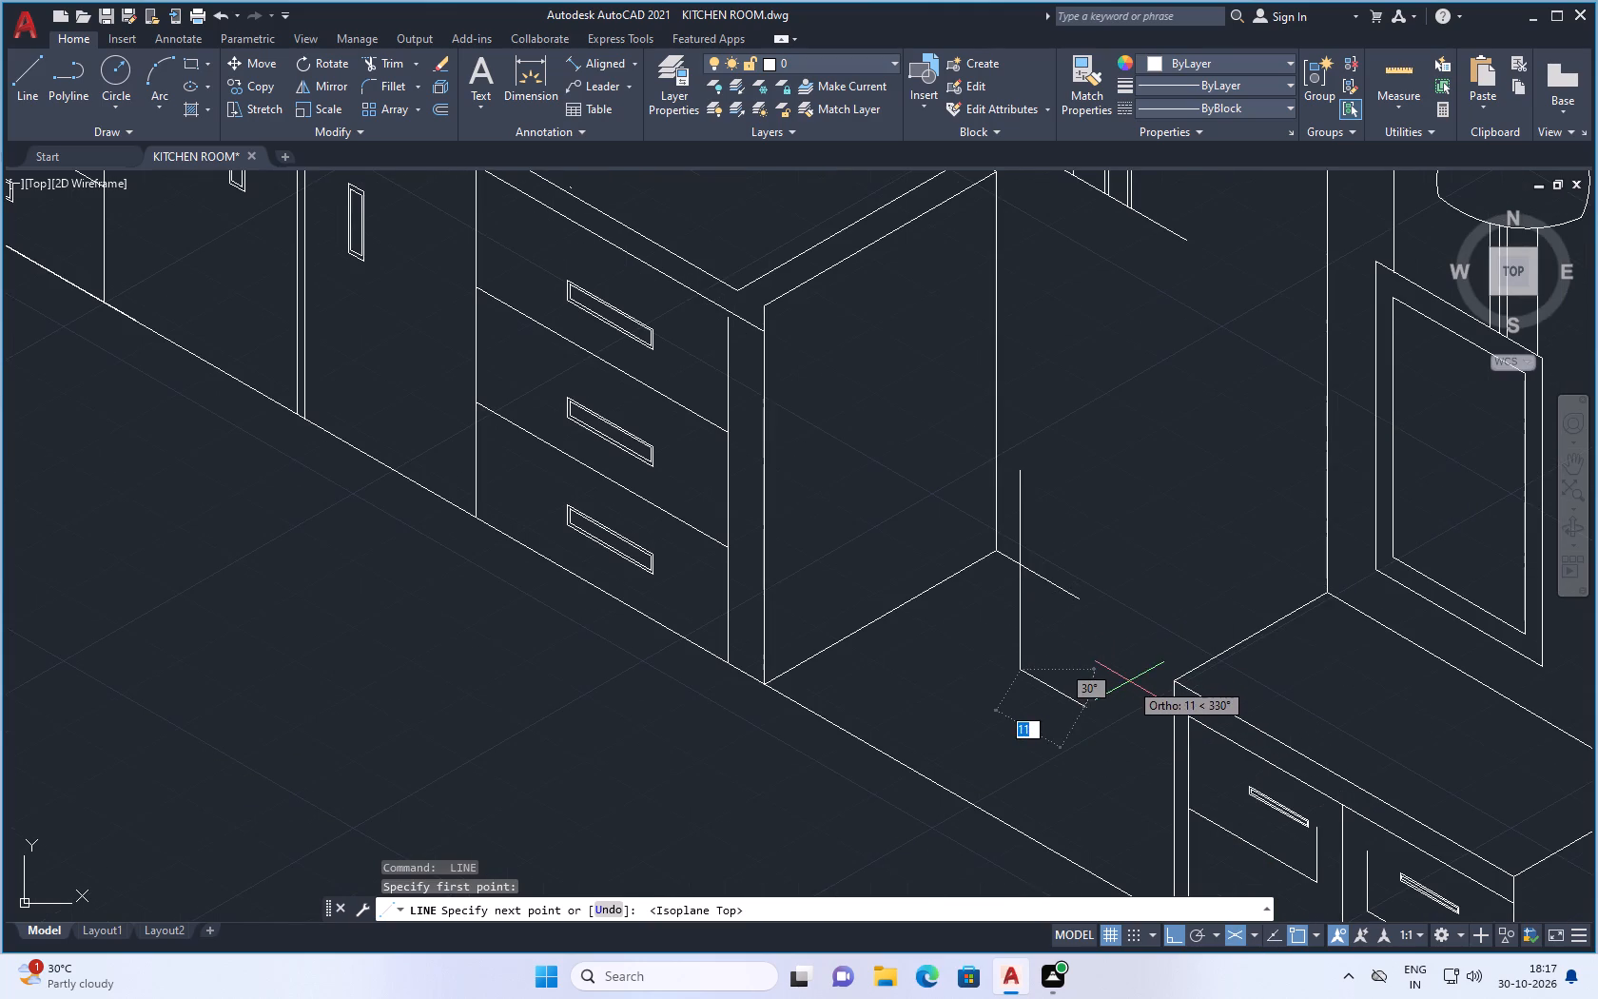
pyautogui.click(1135, 743)
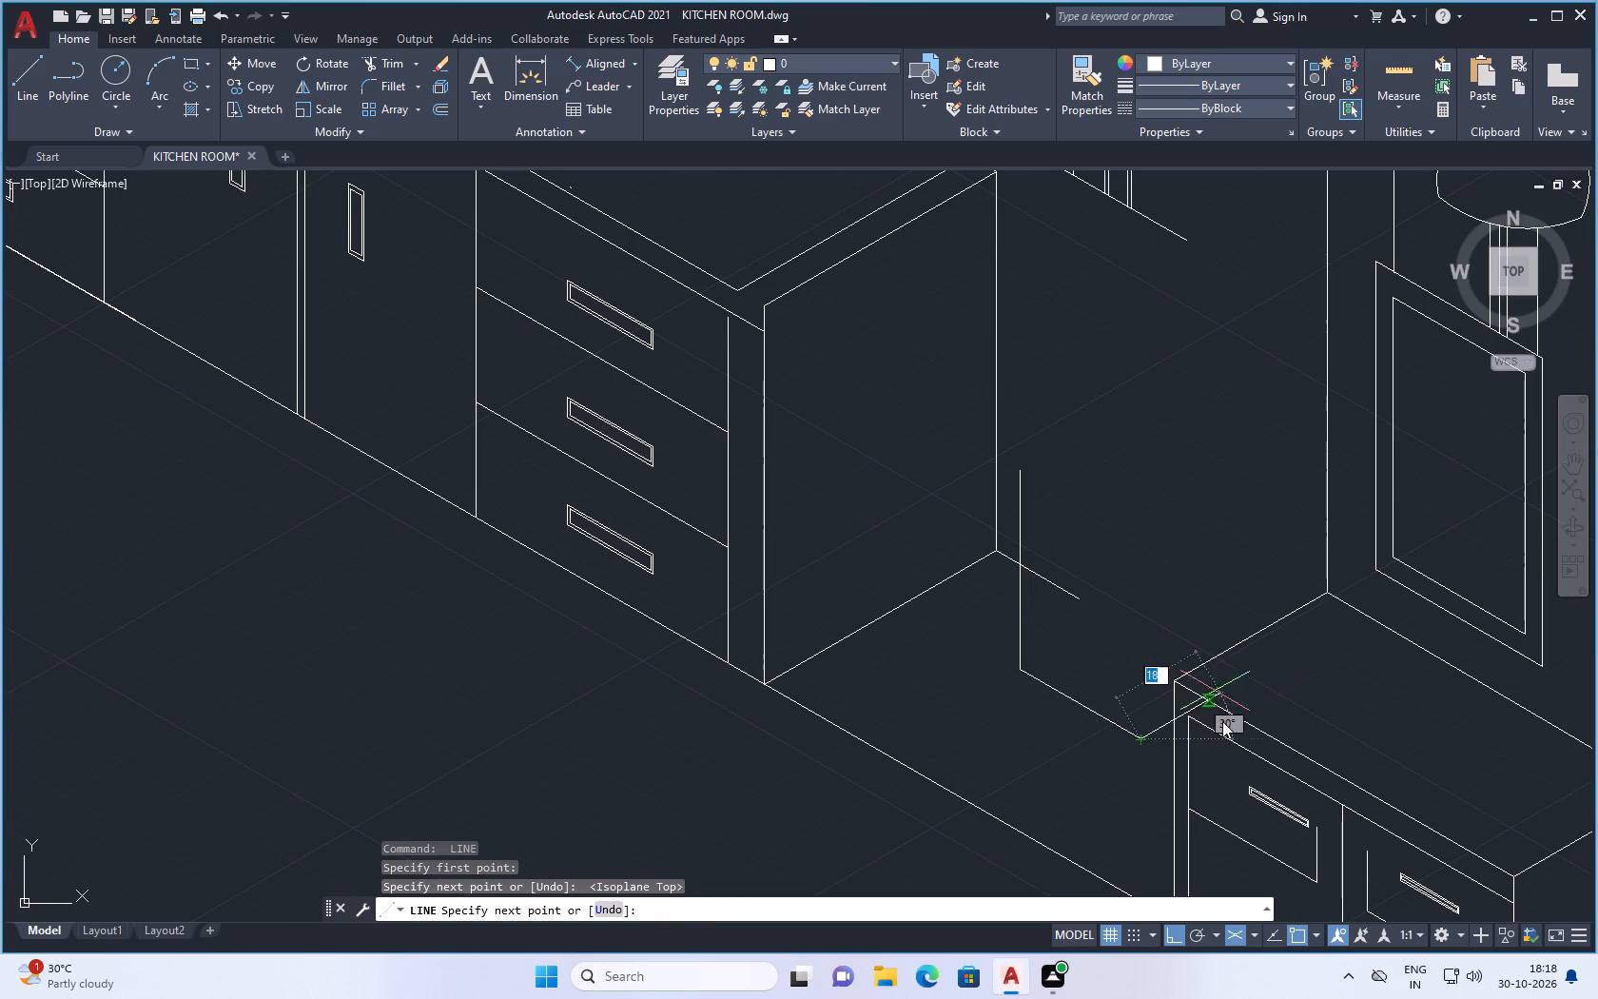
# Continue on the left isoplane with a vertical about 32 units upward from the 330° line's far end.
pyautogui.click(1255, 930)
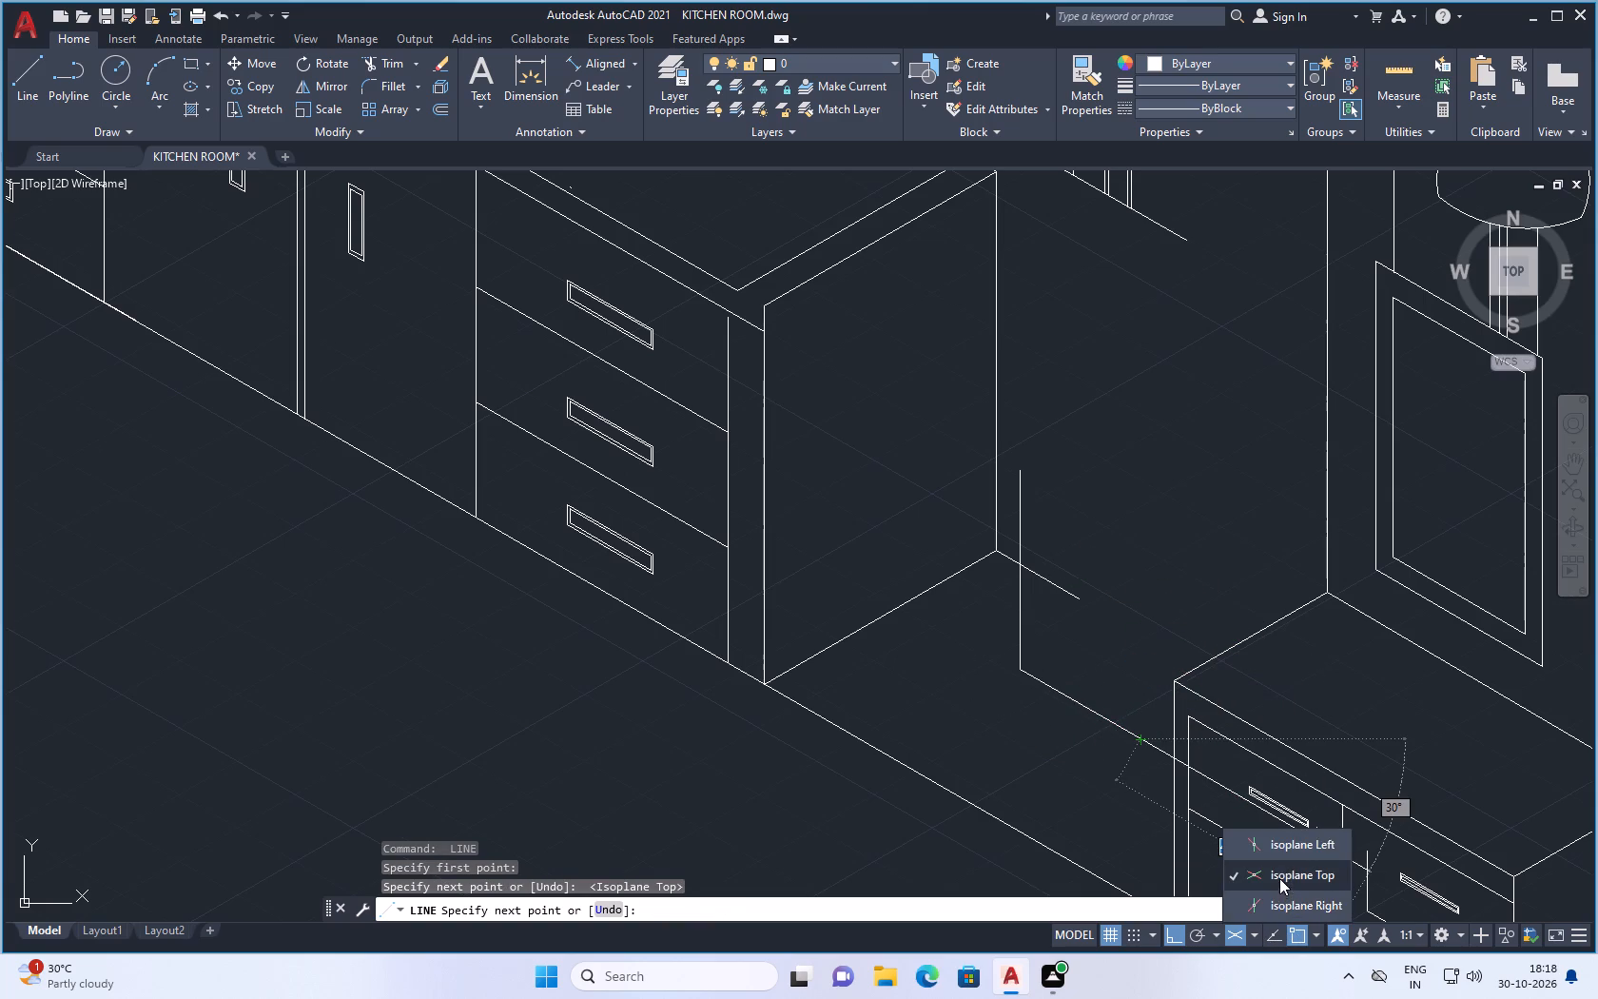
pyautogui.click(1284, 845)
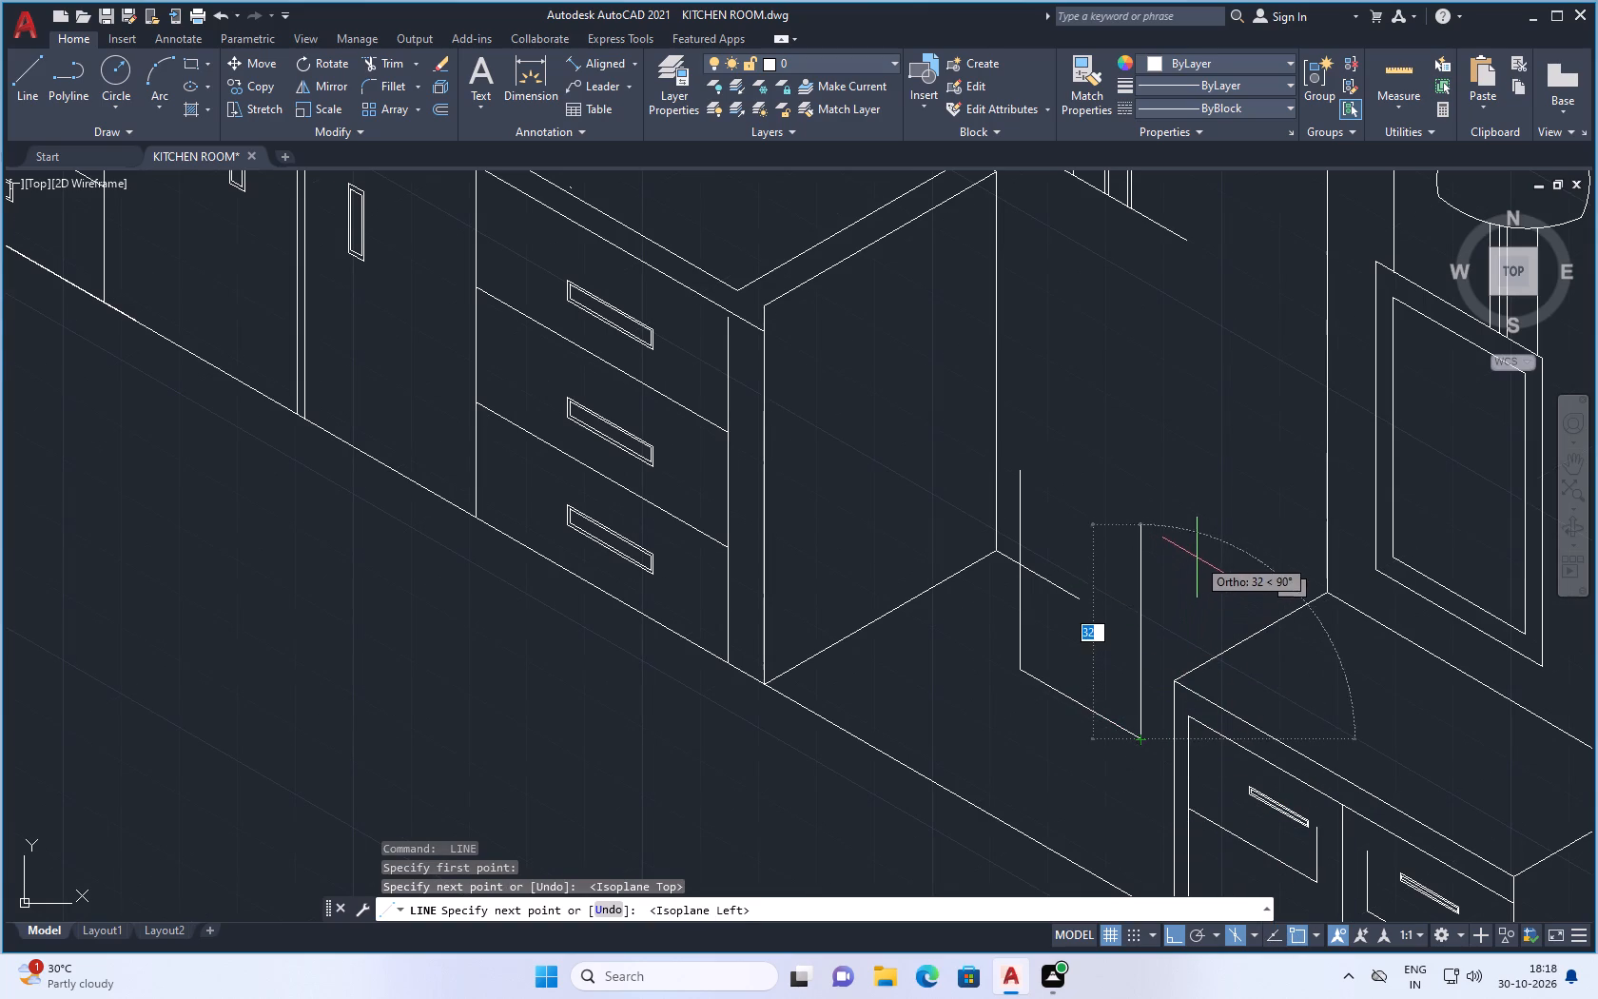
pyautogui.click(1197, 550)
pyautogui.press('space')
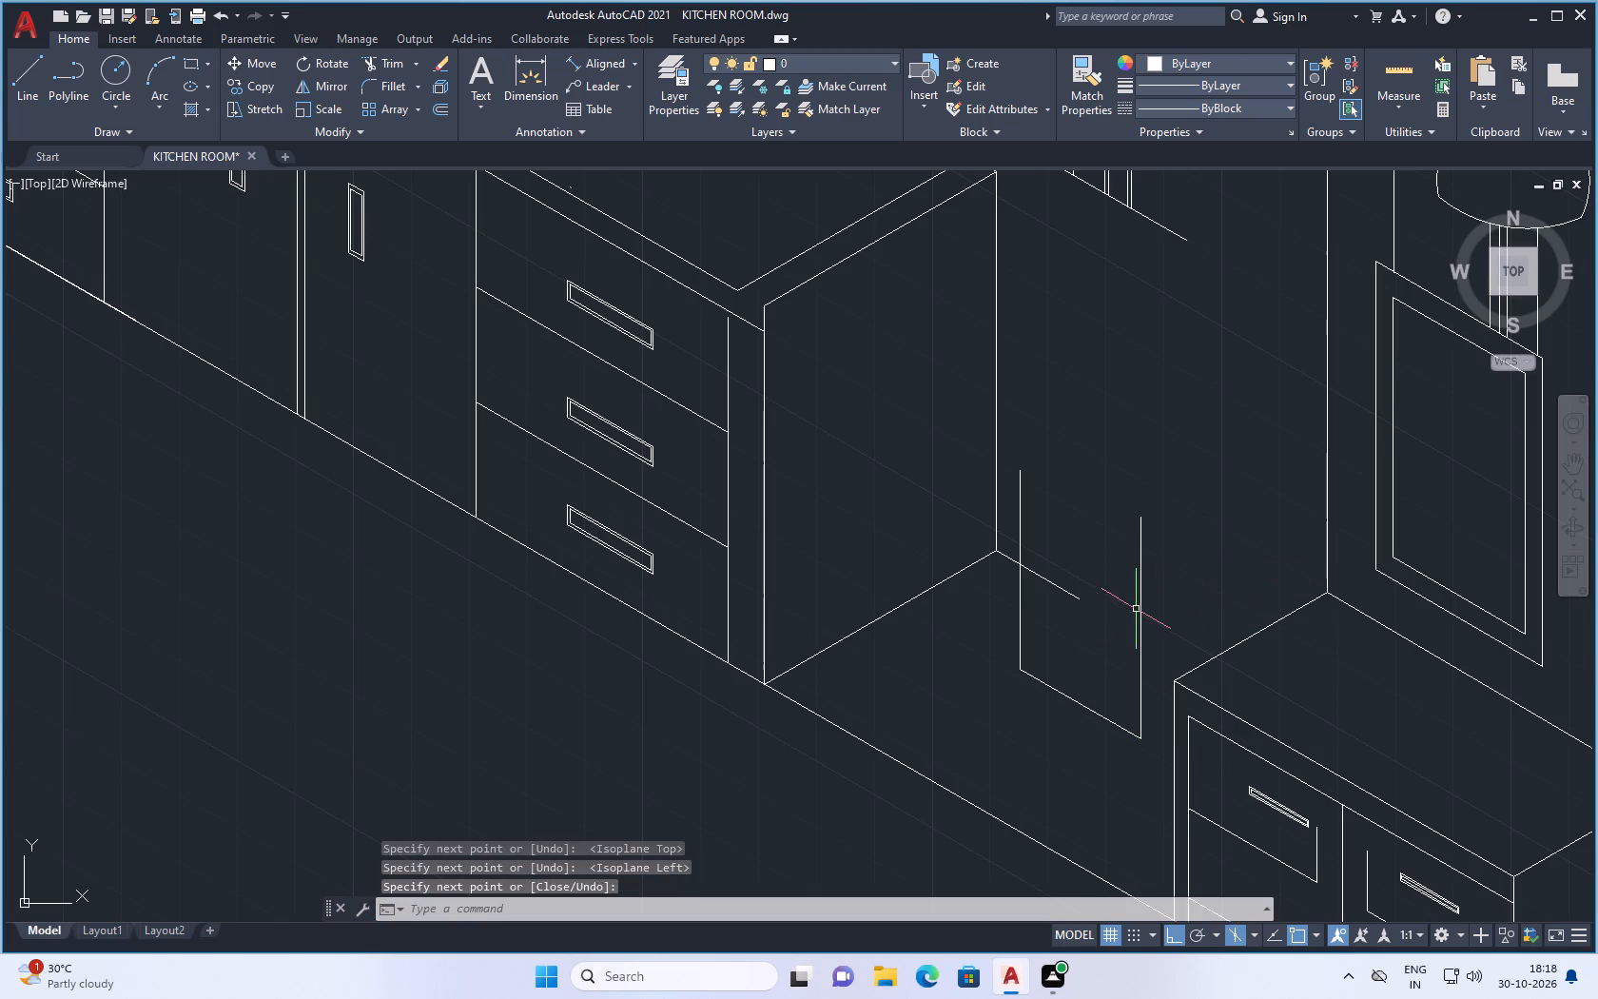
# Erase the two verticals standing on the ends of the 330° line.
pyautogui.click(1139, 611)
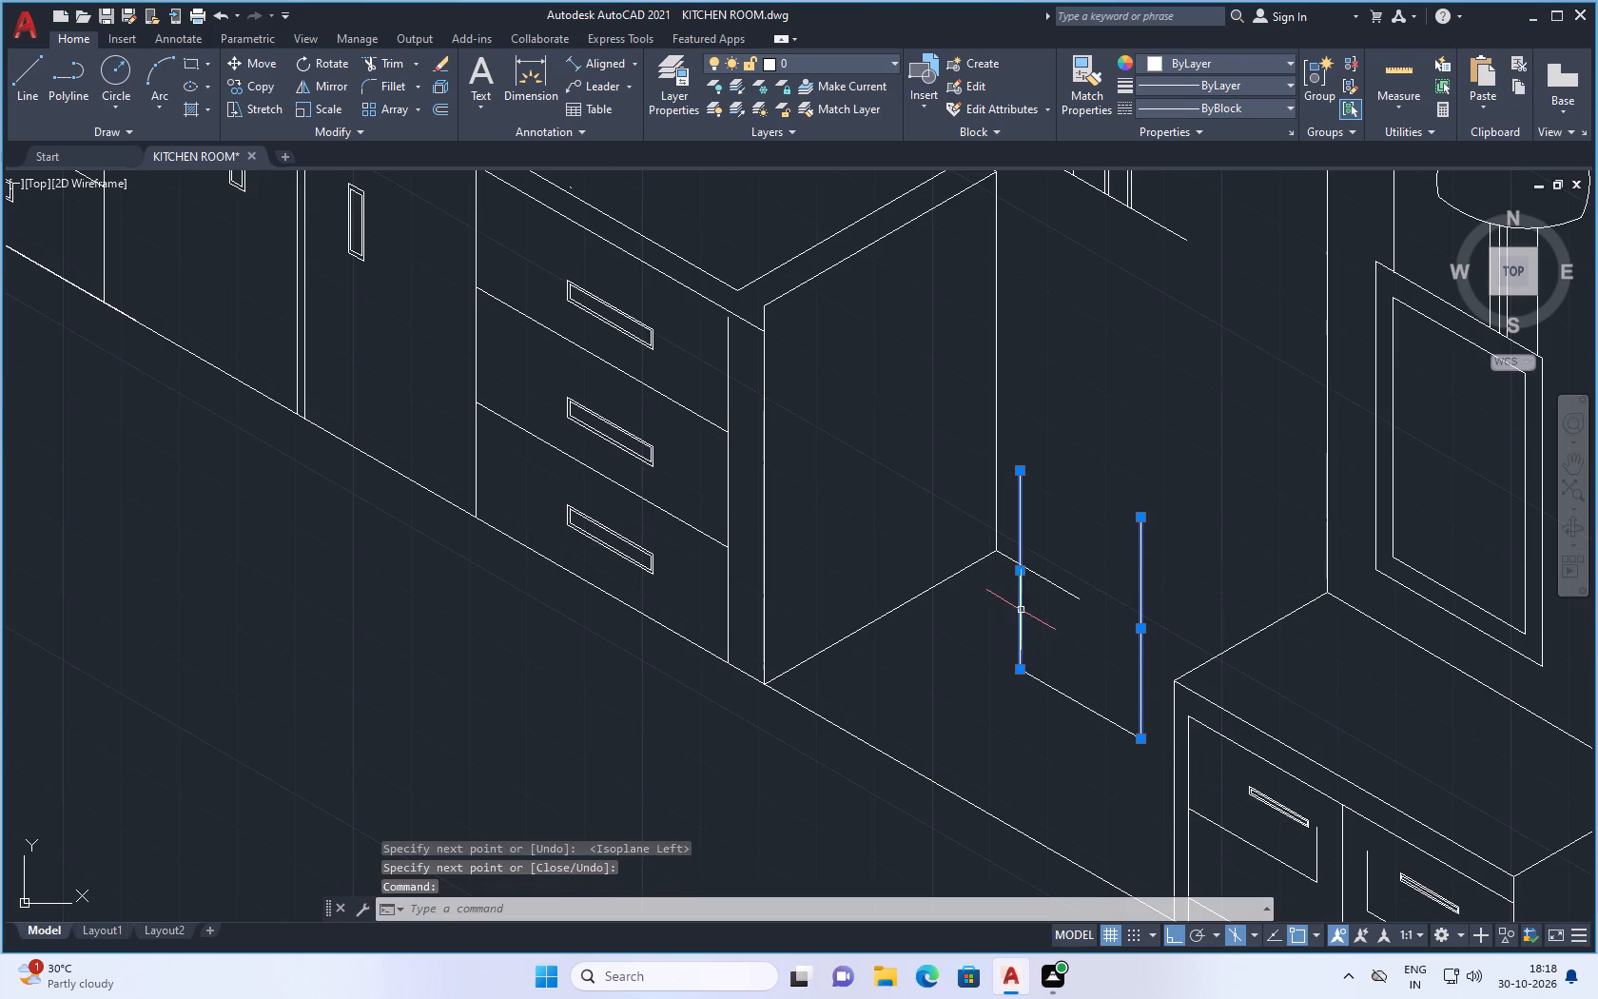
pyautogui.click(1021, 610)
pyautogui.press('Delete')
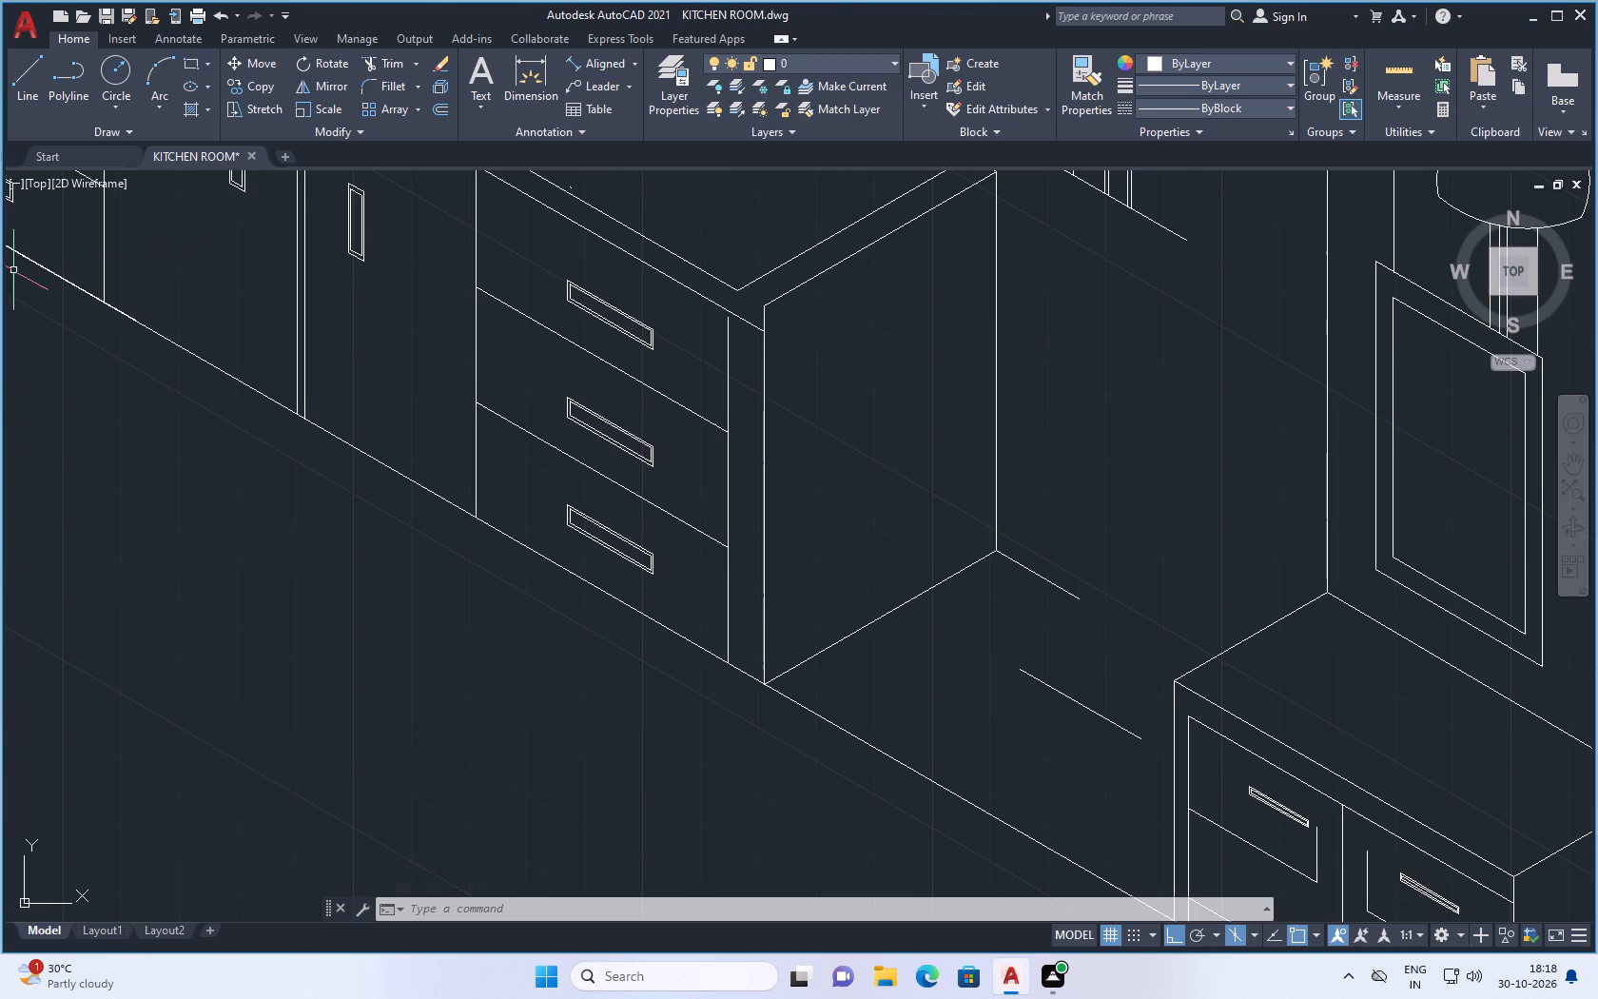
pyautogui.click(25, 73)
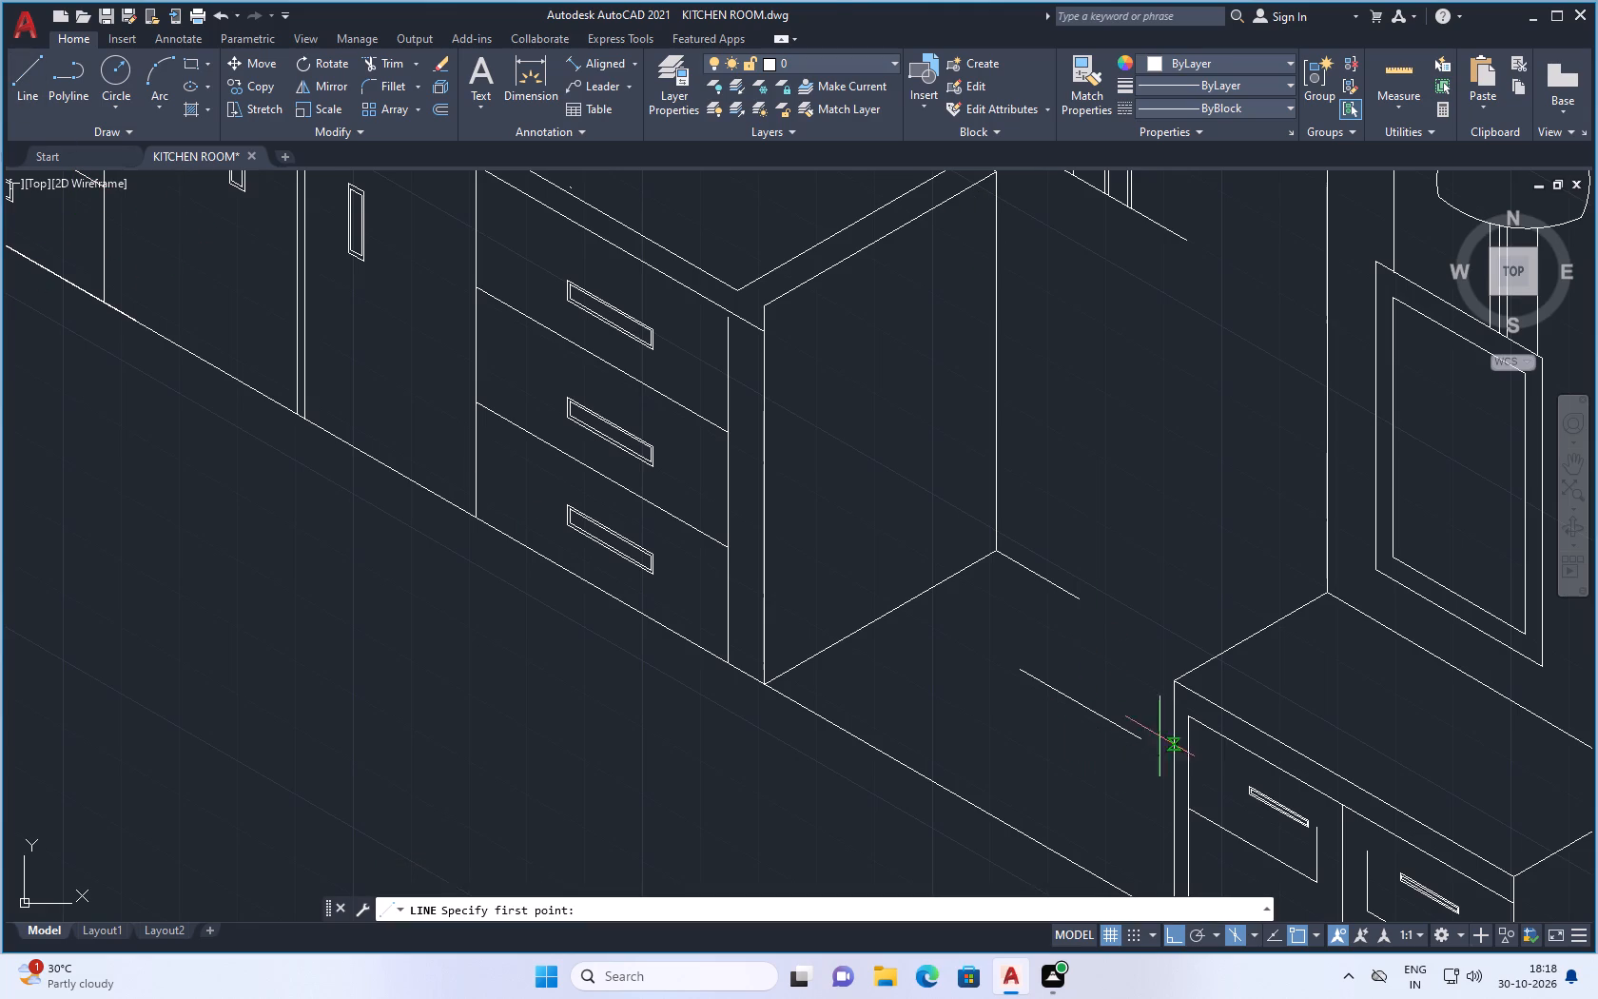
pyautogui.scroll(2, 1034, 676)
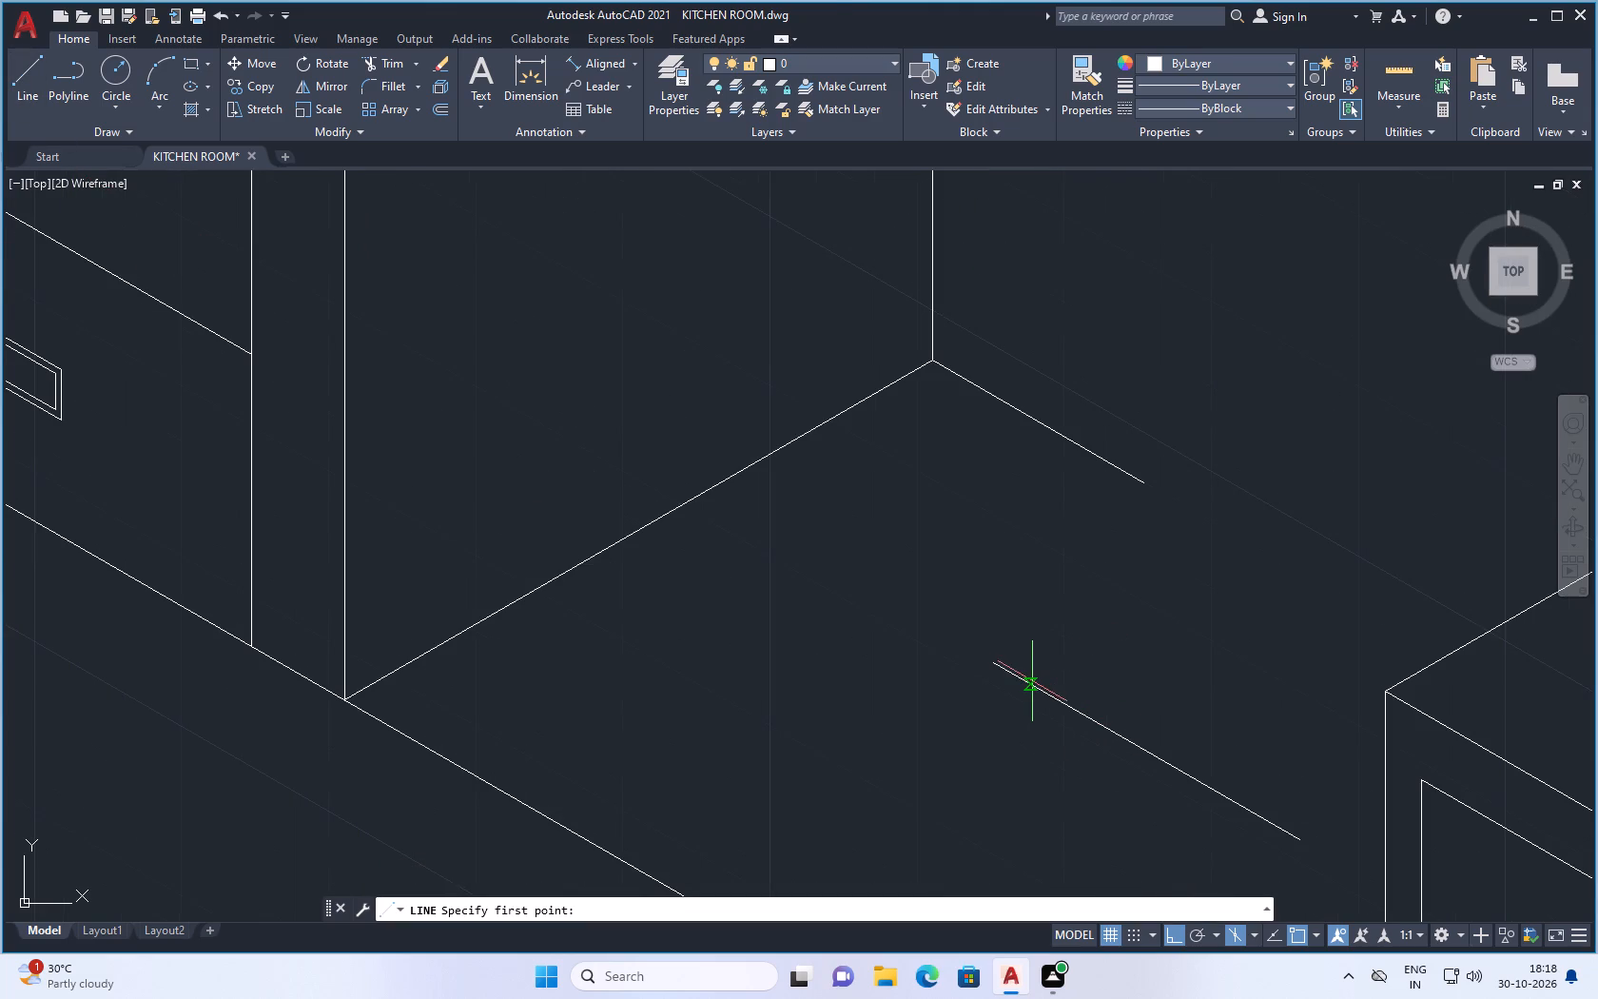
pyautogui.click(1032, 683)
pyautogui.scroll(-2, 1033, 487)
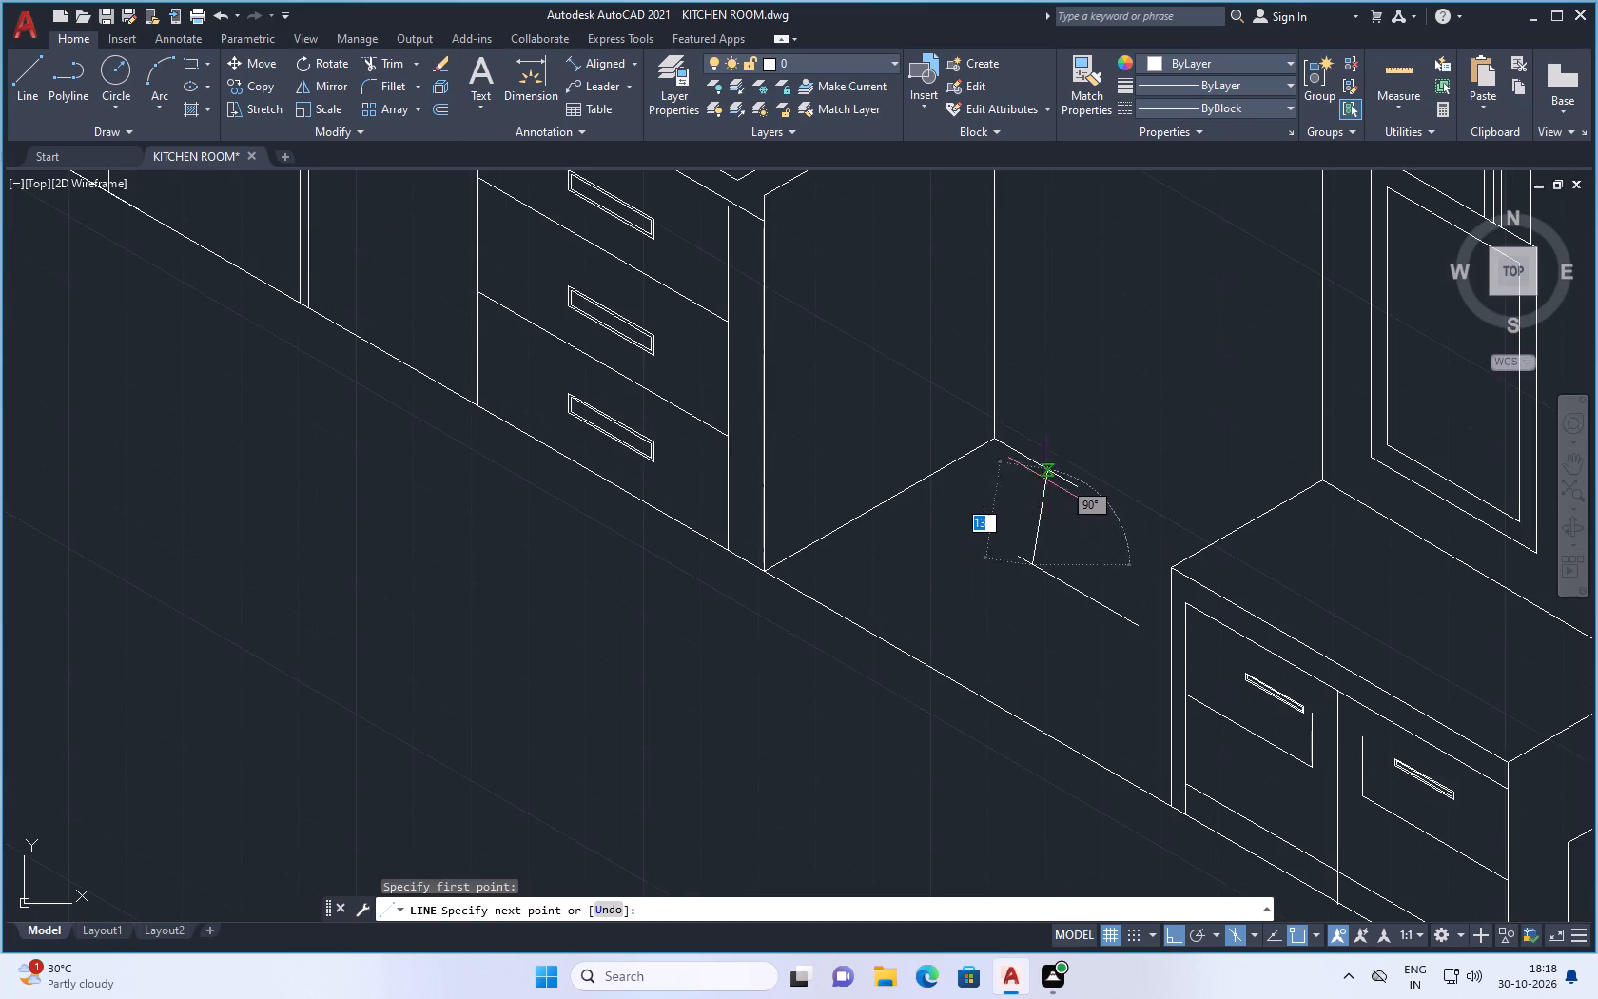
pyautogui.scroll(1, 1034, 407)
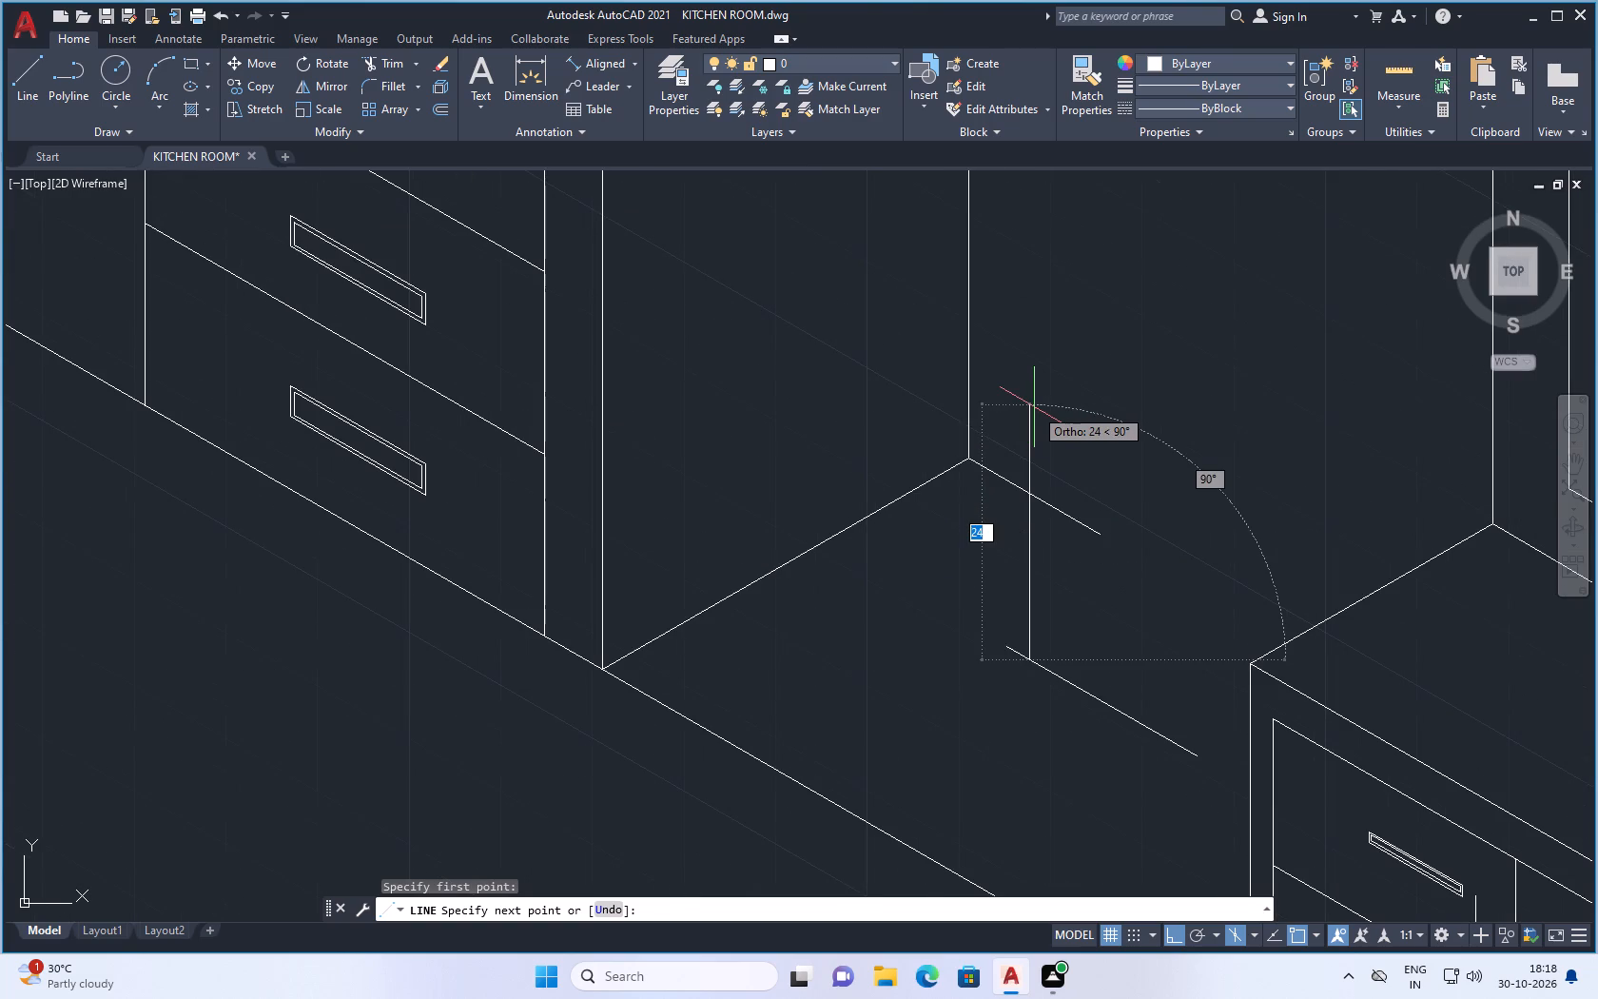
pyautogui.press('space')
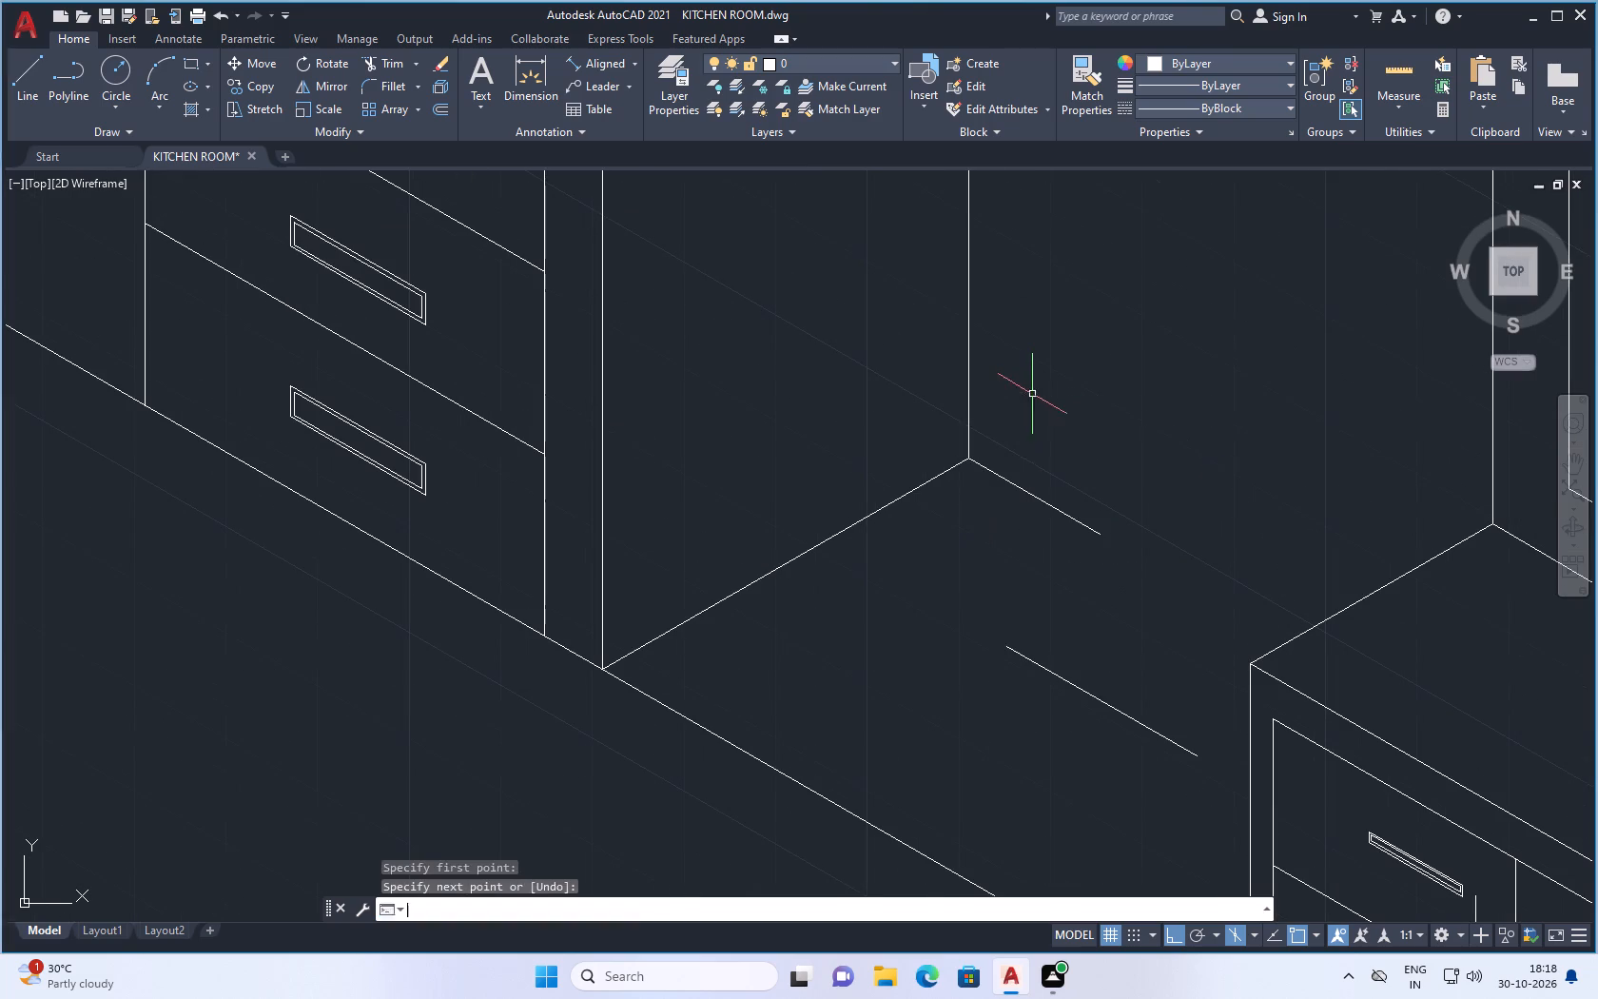
# Draw a vertical about 23 units upward from just inside the 330° line's end nearest the counter.
pyautogui.press('space')
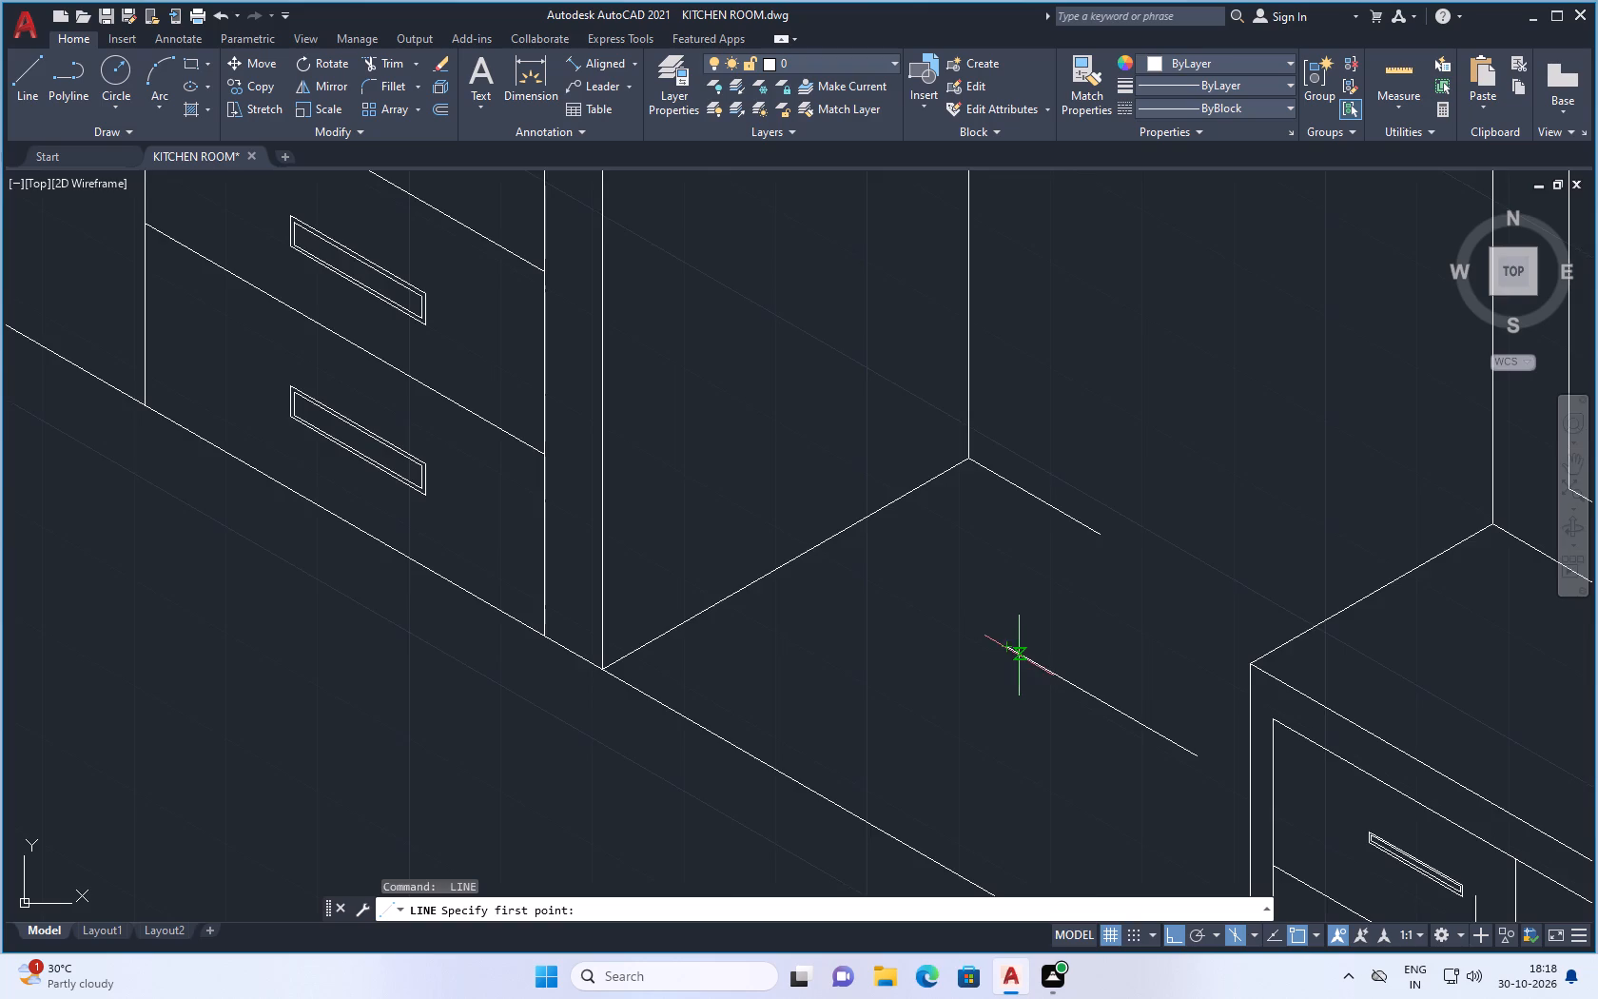
pyautogui.scroll(2, 1019, 656)
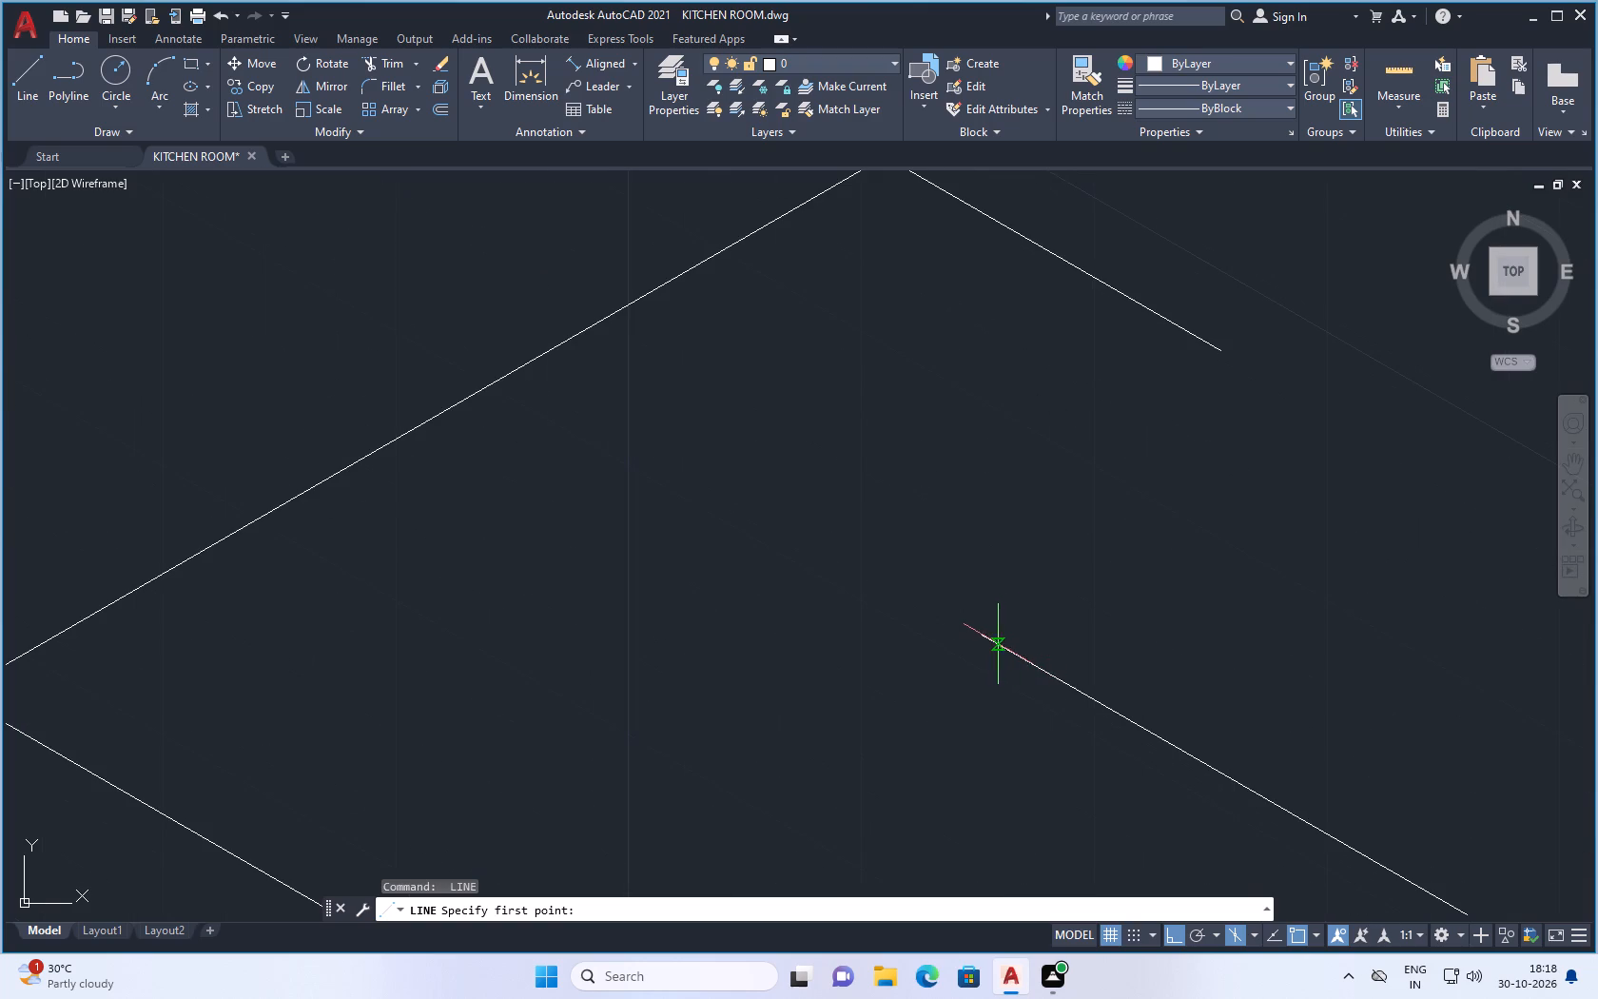
pyautogui.click(995, 639)
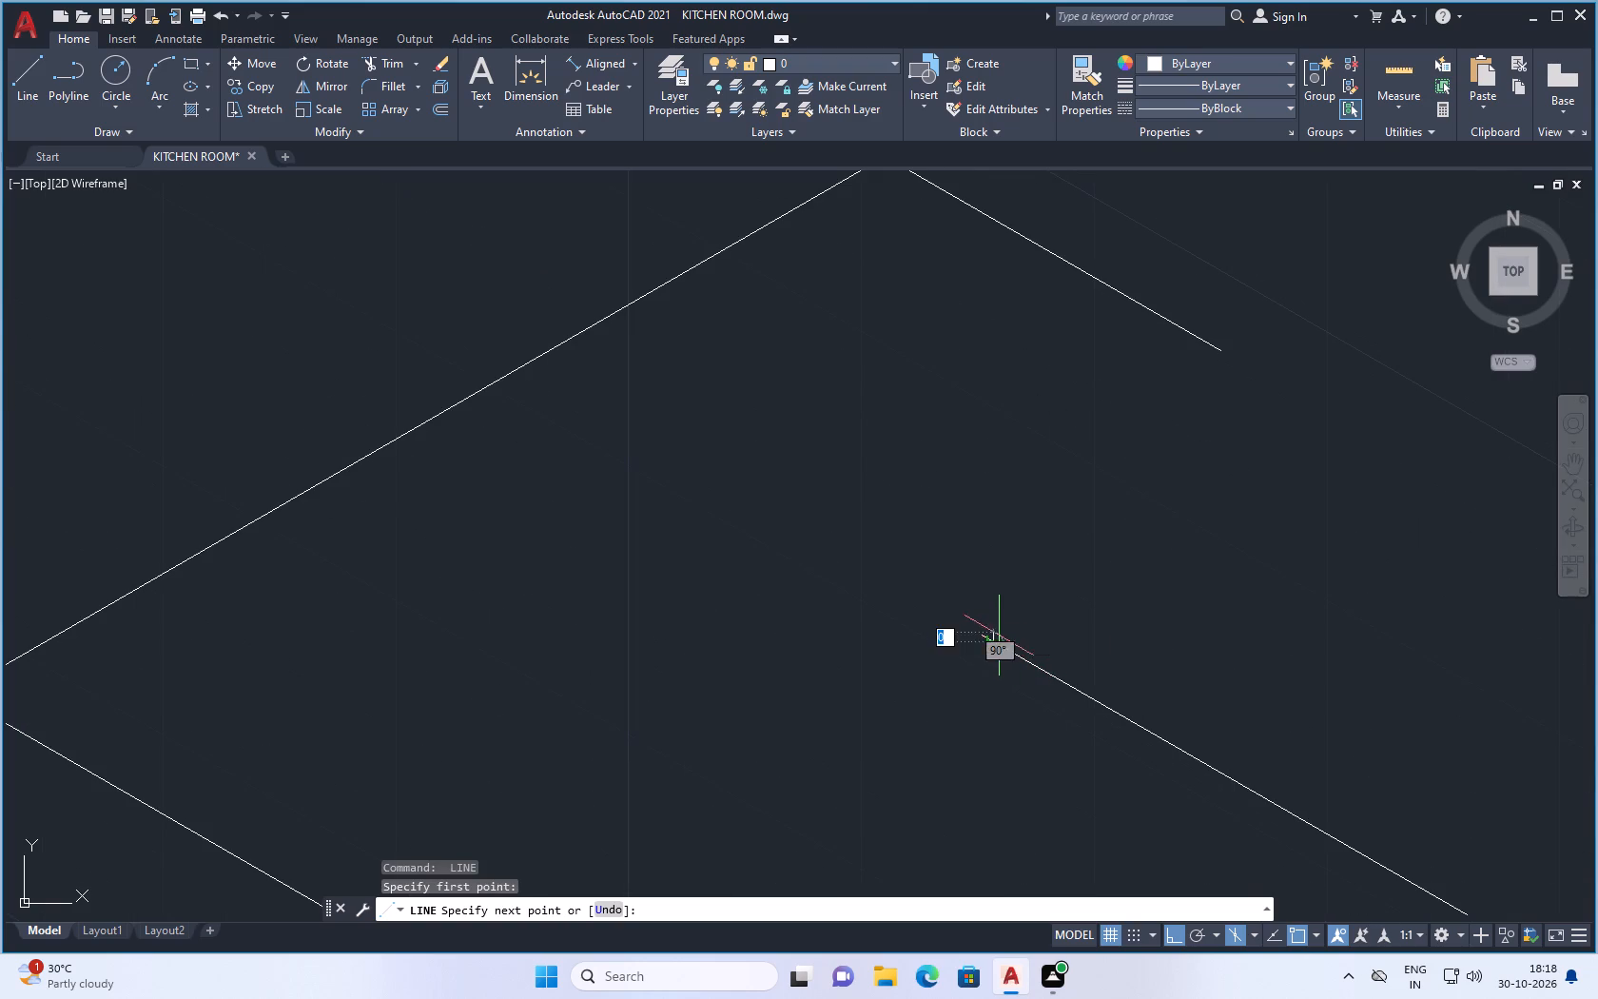
pyautogui.scroll(-2, 1011, 616)
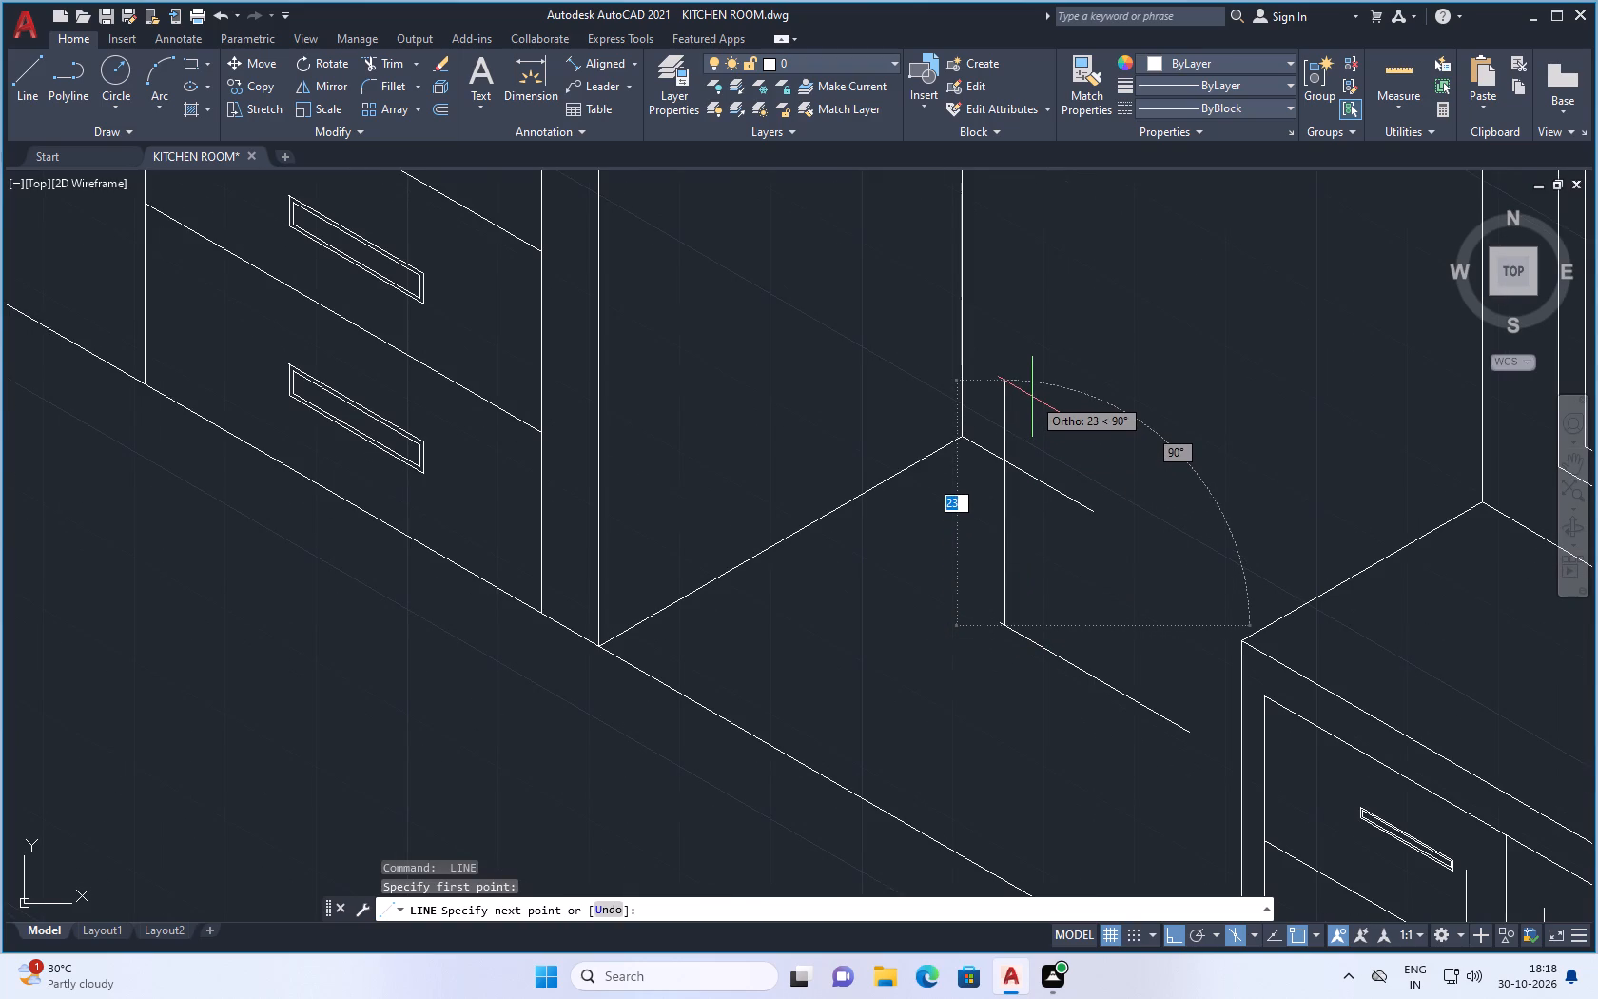
pyautogui.click(1035, 394)
pyautogui.press('space')
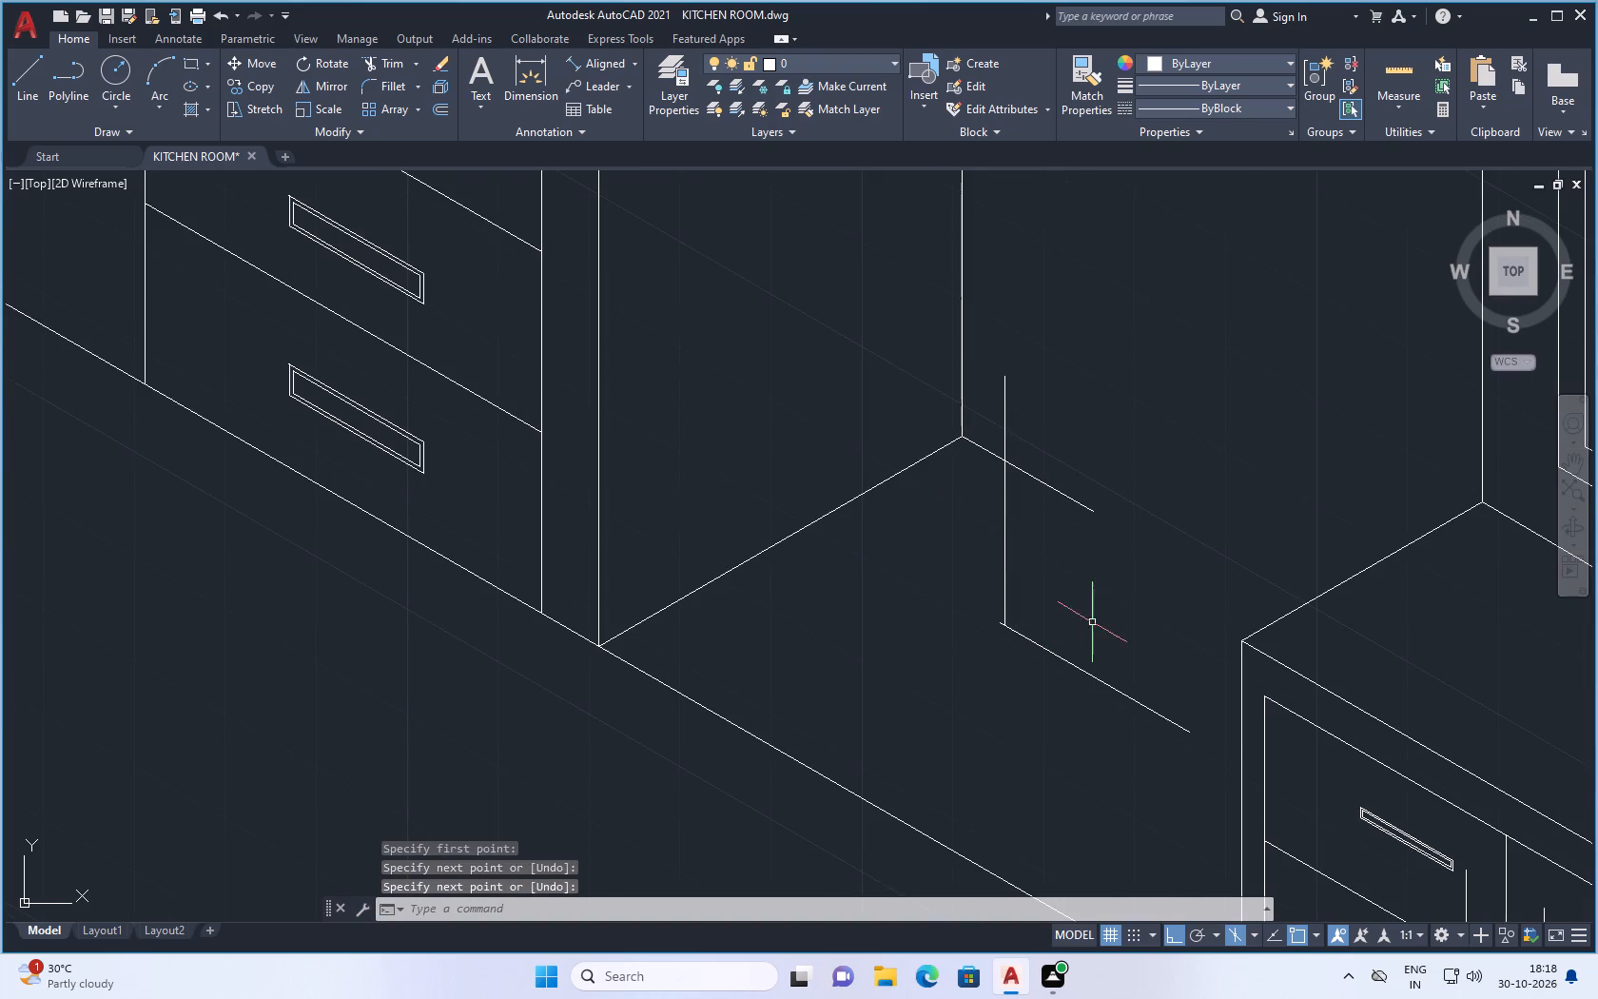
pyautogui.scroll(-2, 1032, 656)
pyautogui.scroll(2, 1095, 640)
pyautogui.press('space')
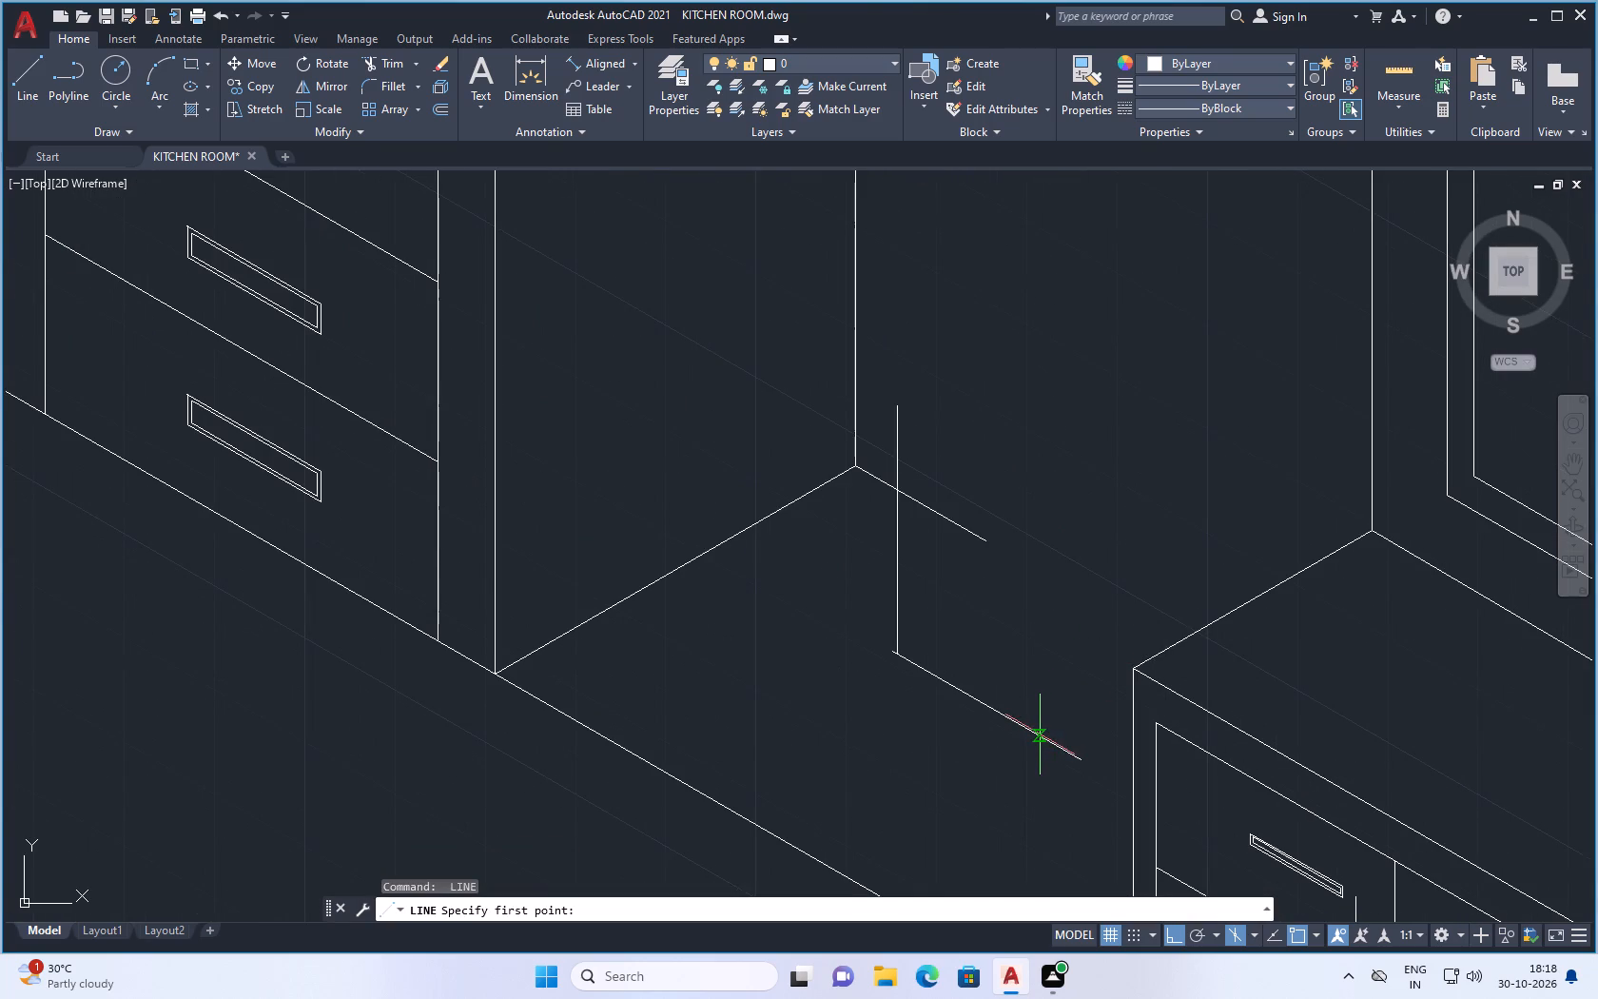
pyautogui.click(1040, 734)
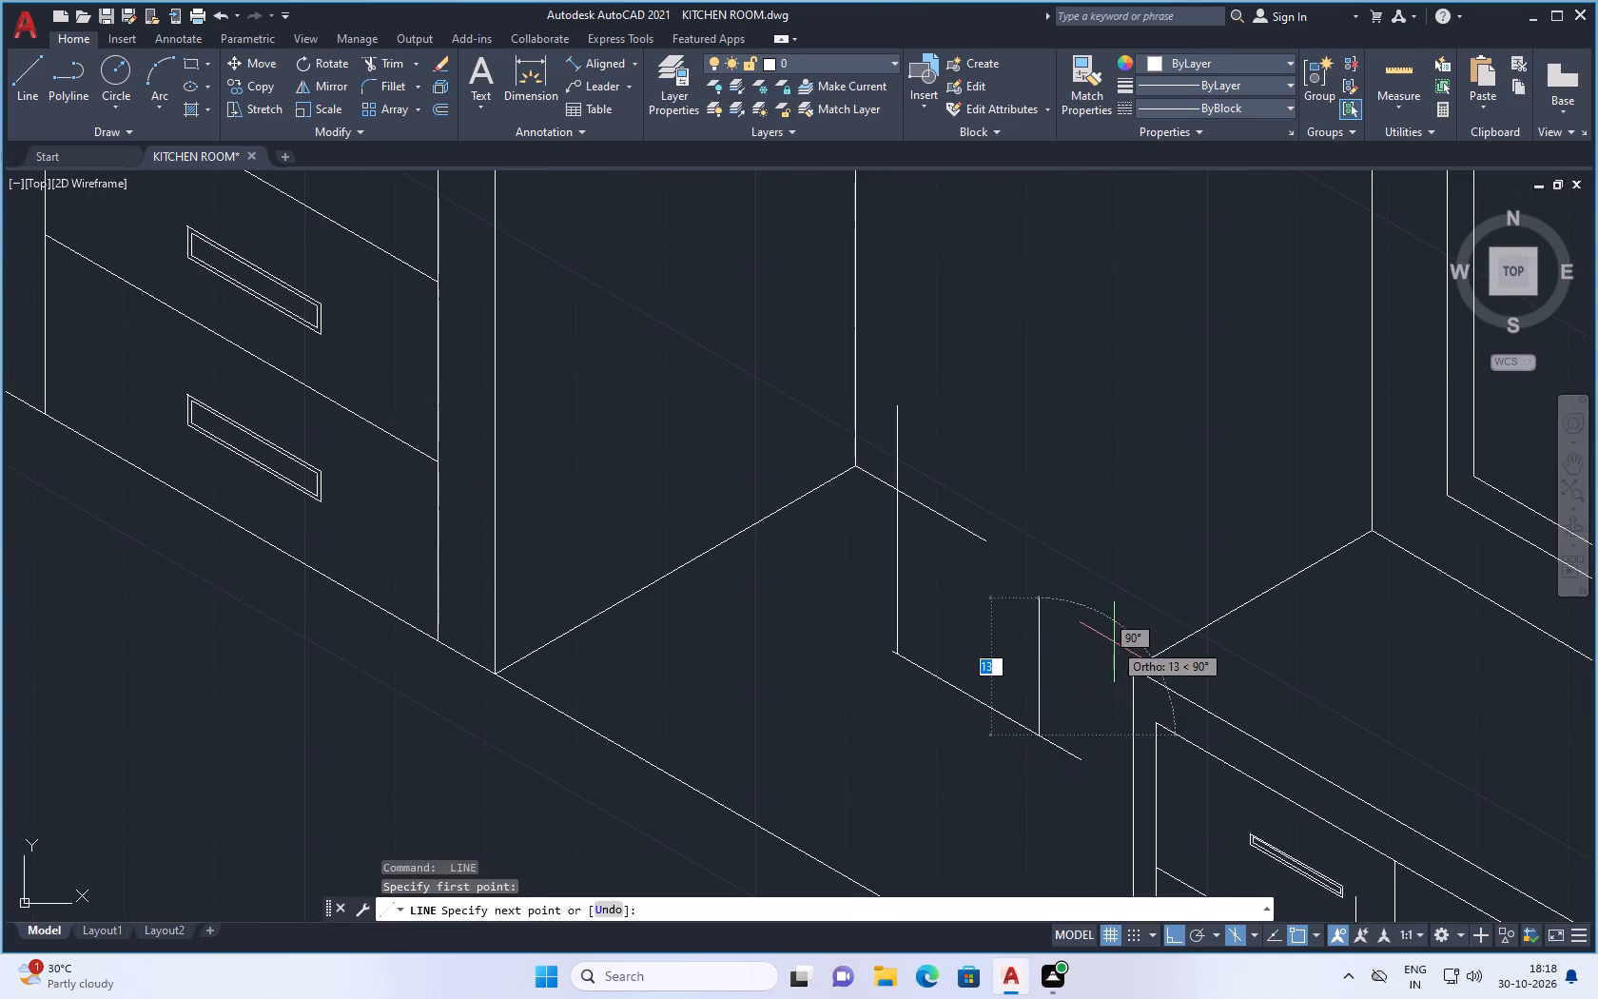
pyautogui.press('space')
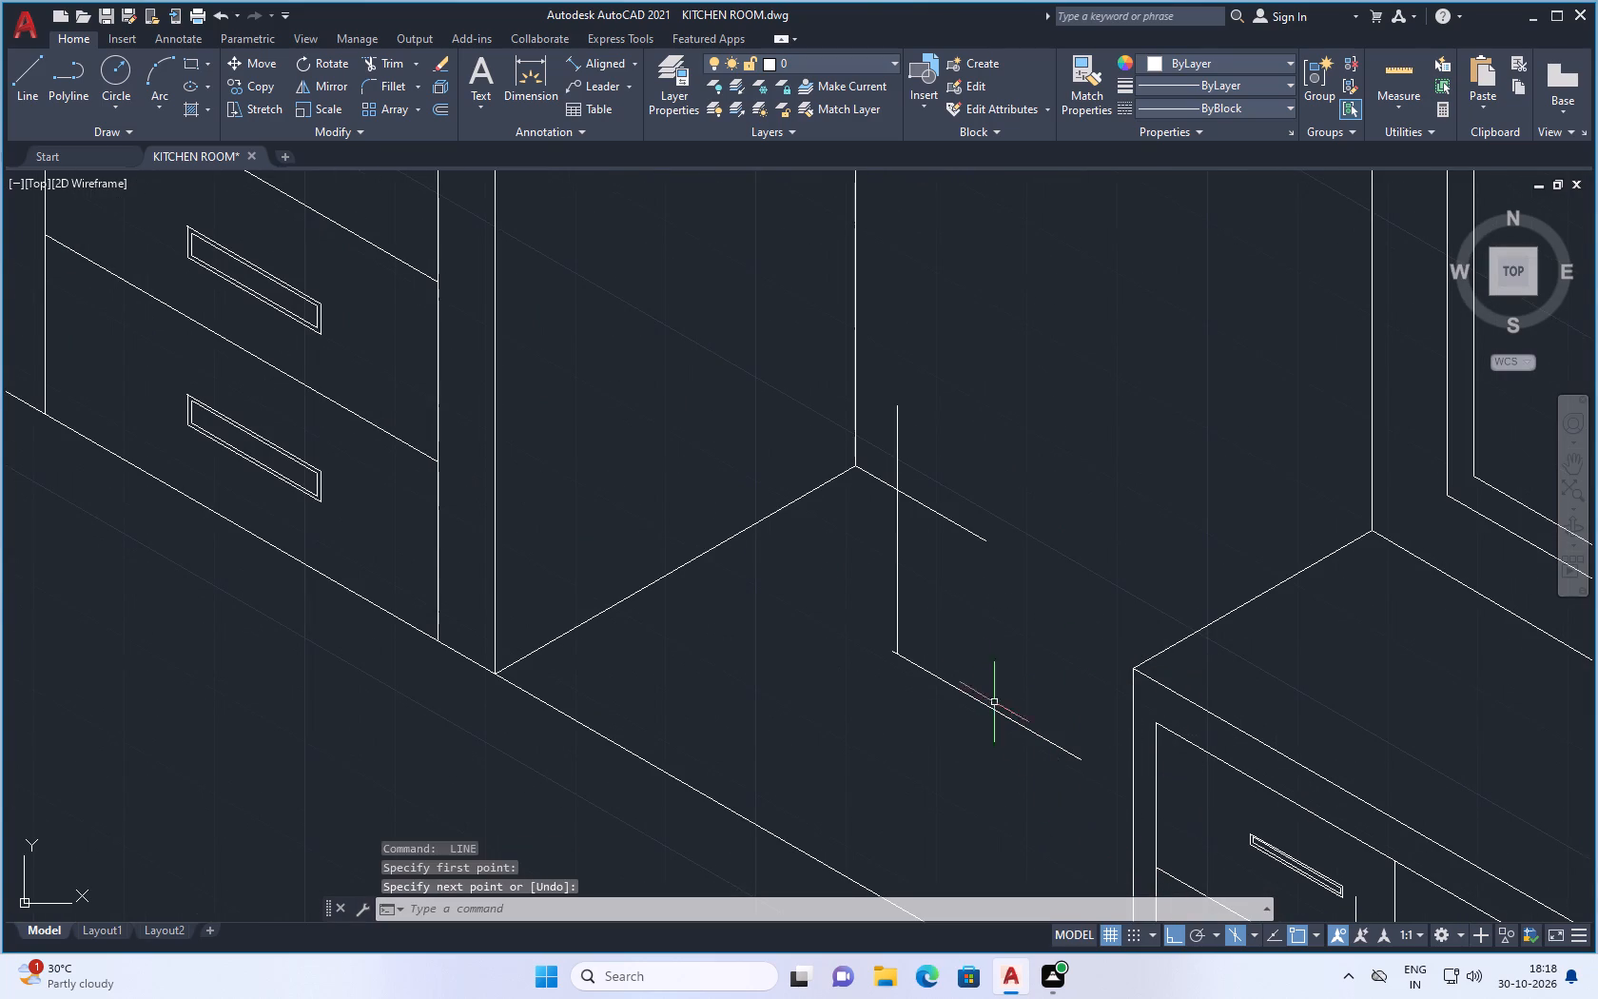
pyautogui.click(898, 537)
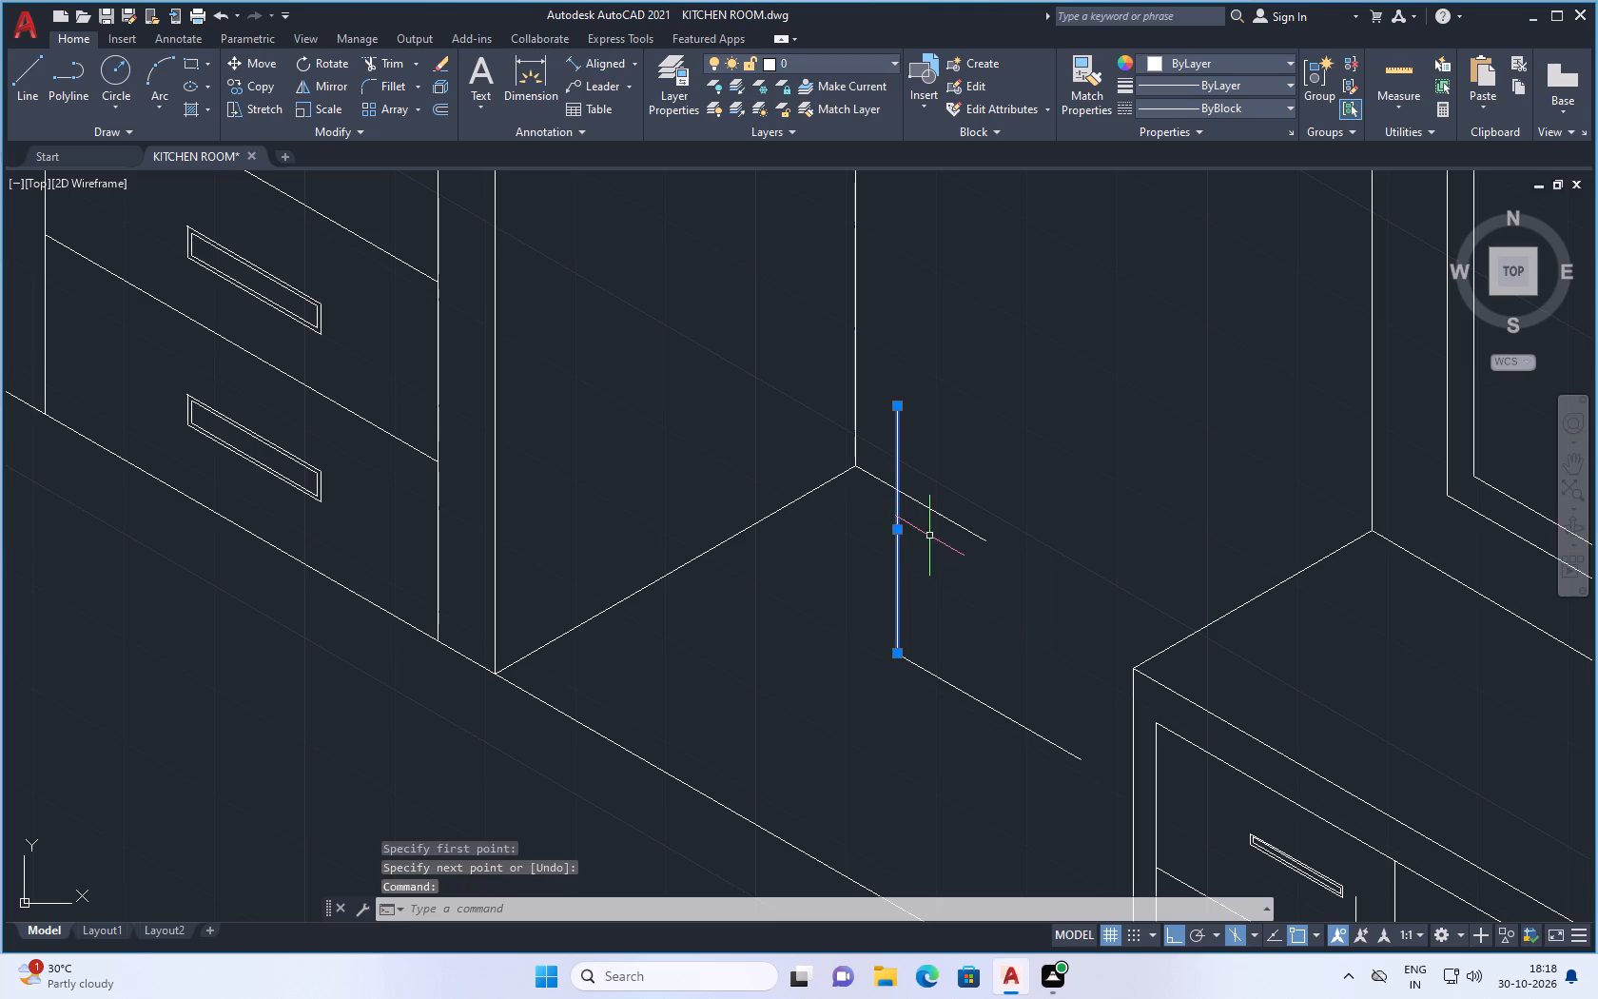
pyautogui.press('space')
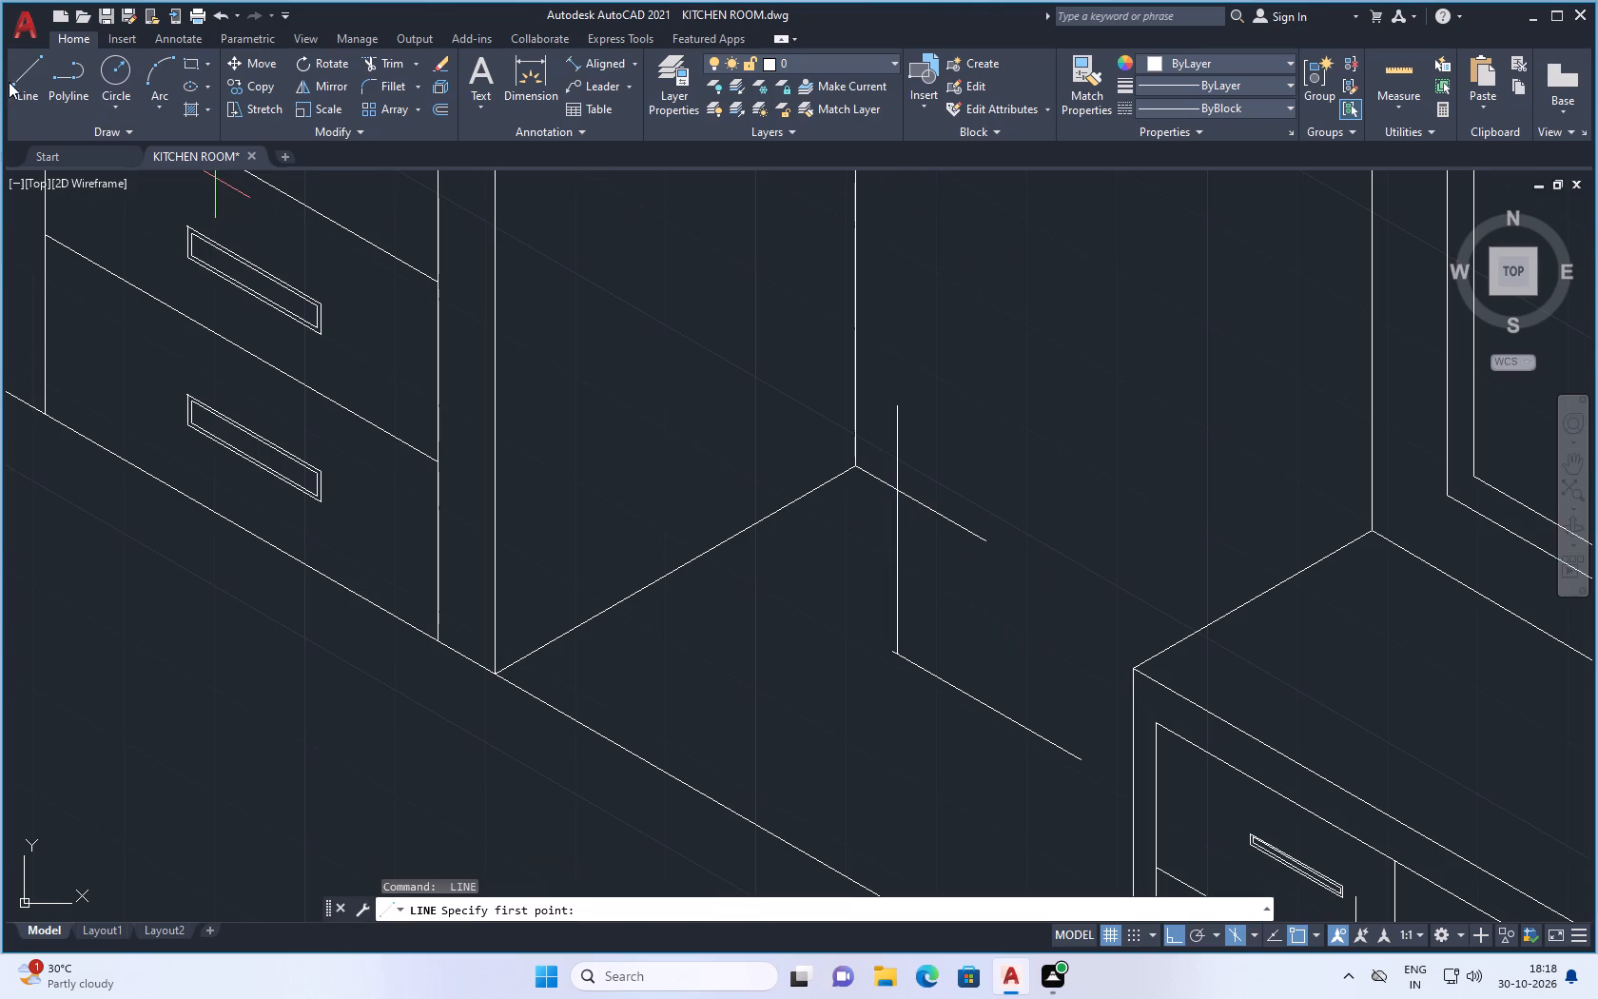
# Draw a vertical about 26 units upward from just inside the 330° line's end nearest the low drawer cabinet.
pyautogui.click(25, 86)
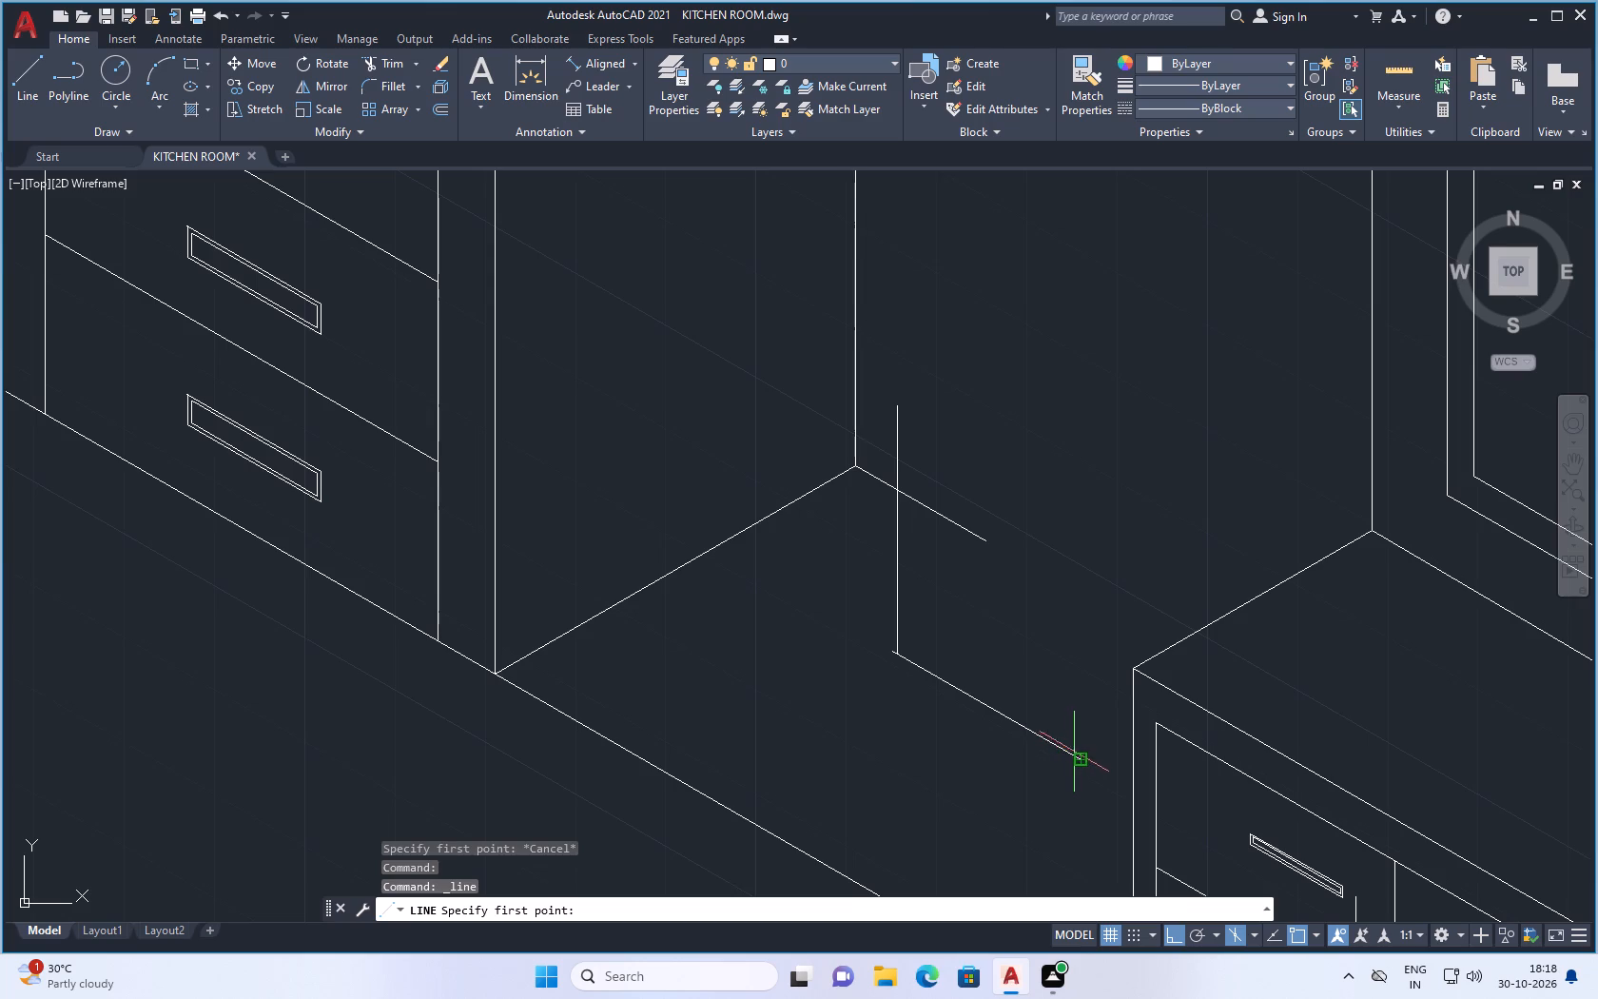
pyautogui.click(1069, 750)
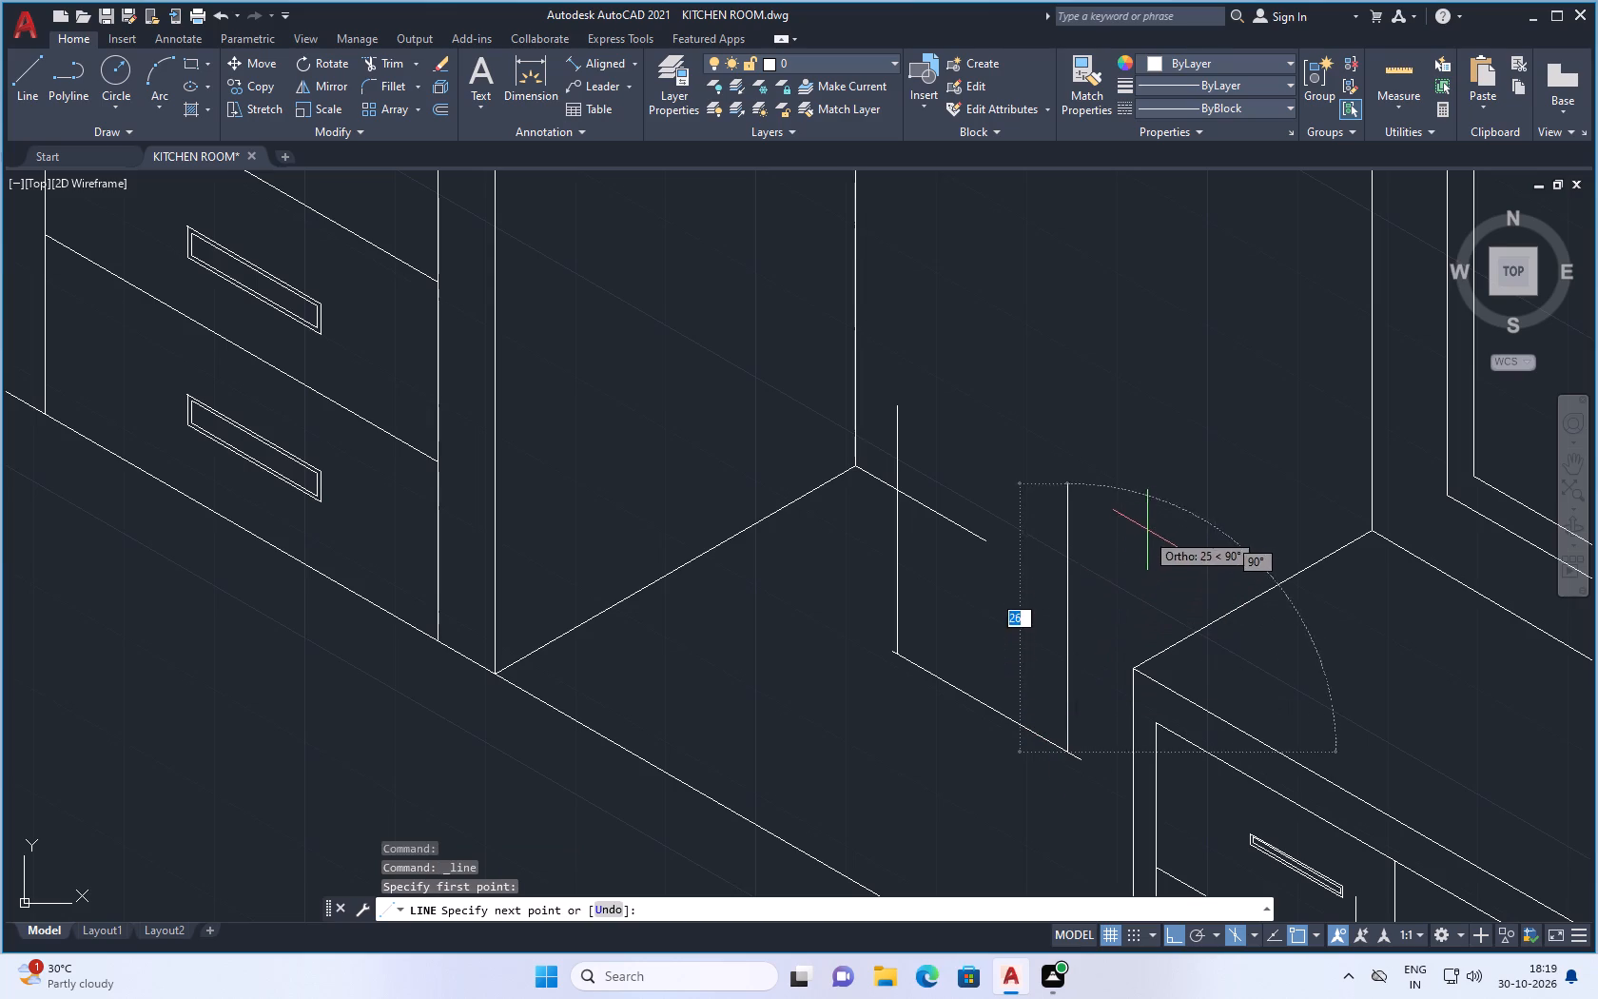
pyautogui.click(1153, 519)
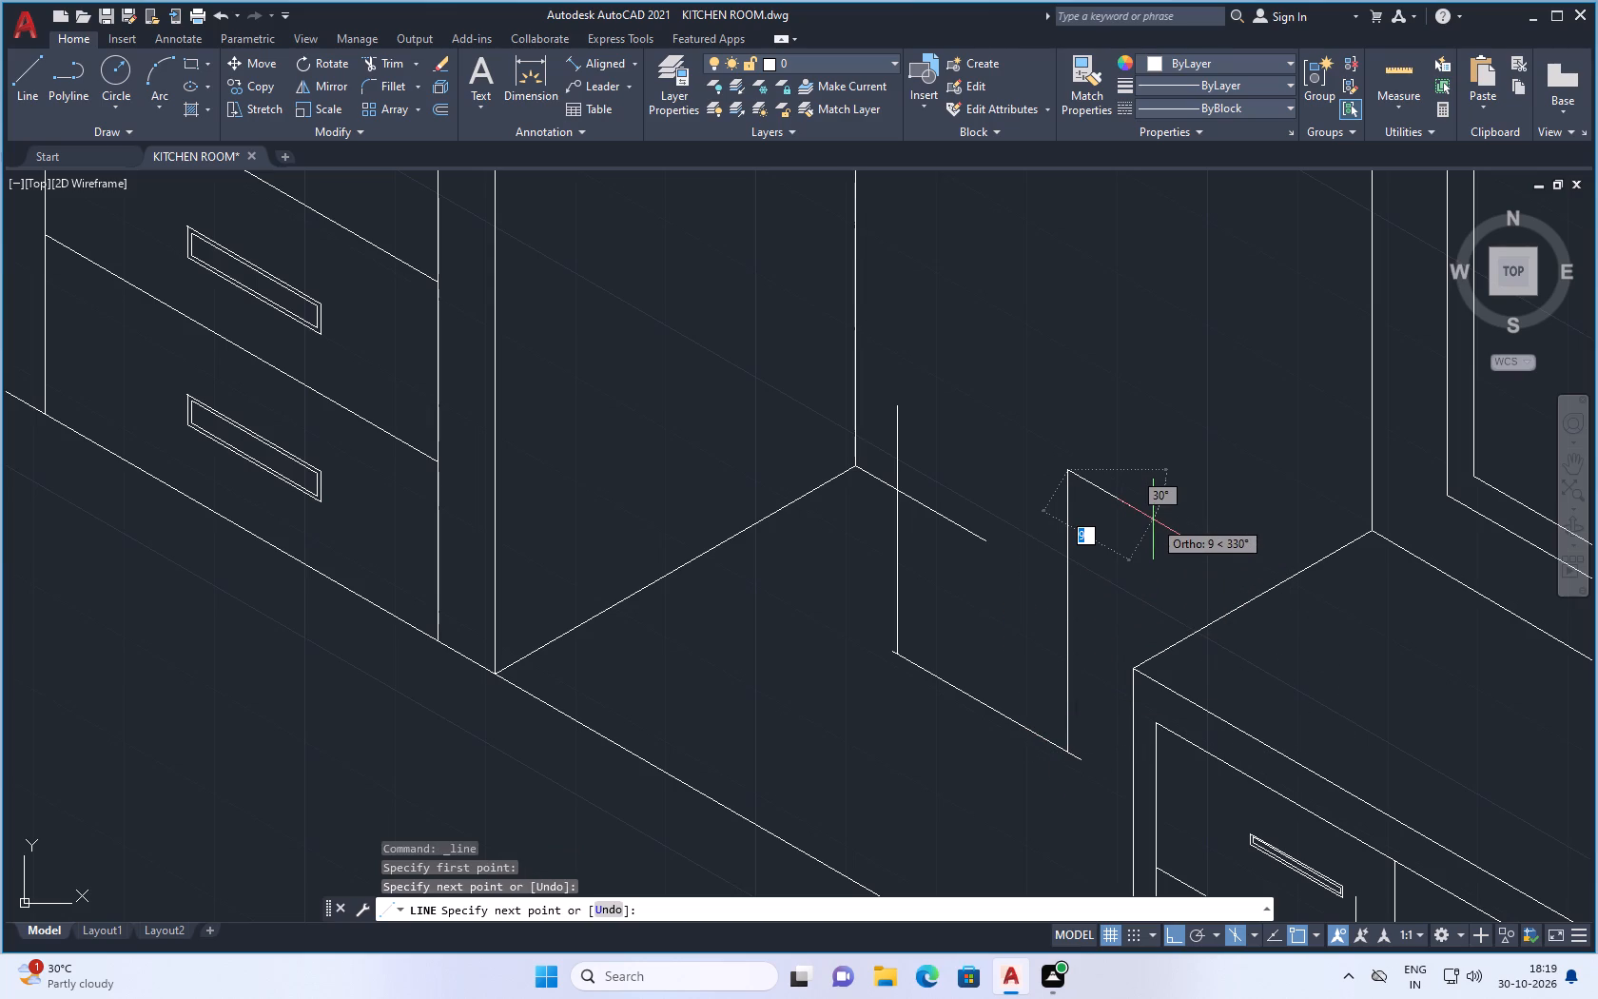
pyautogui.press('space')
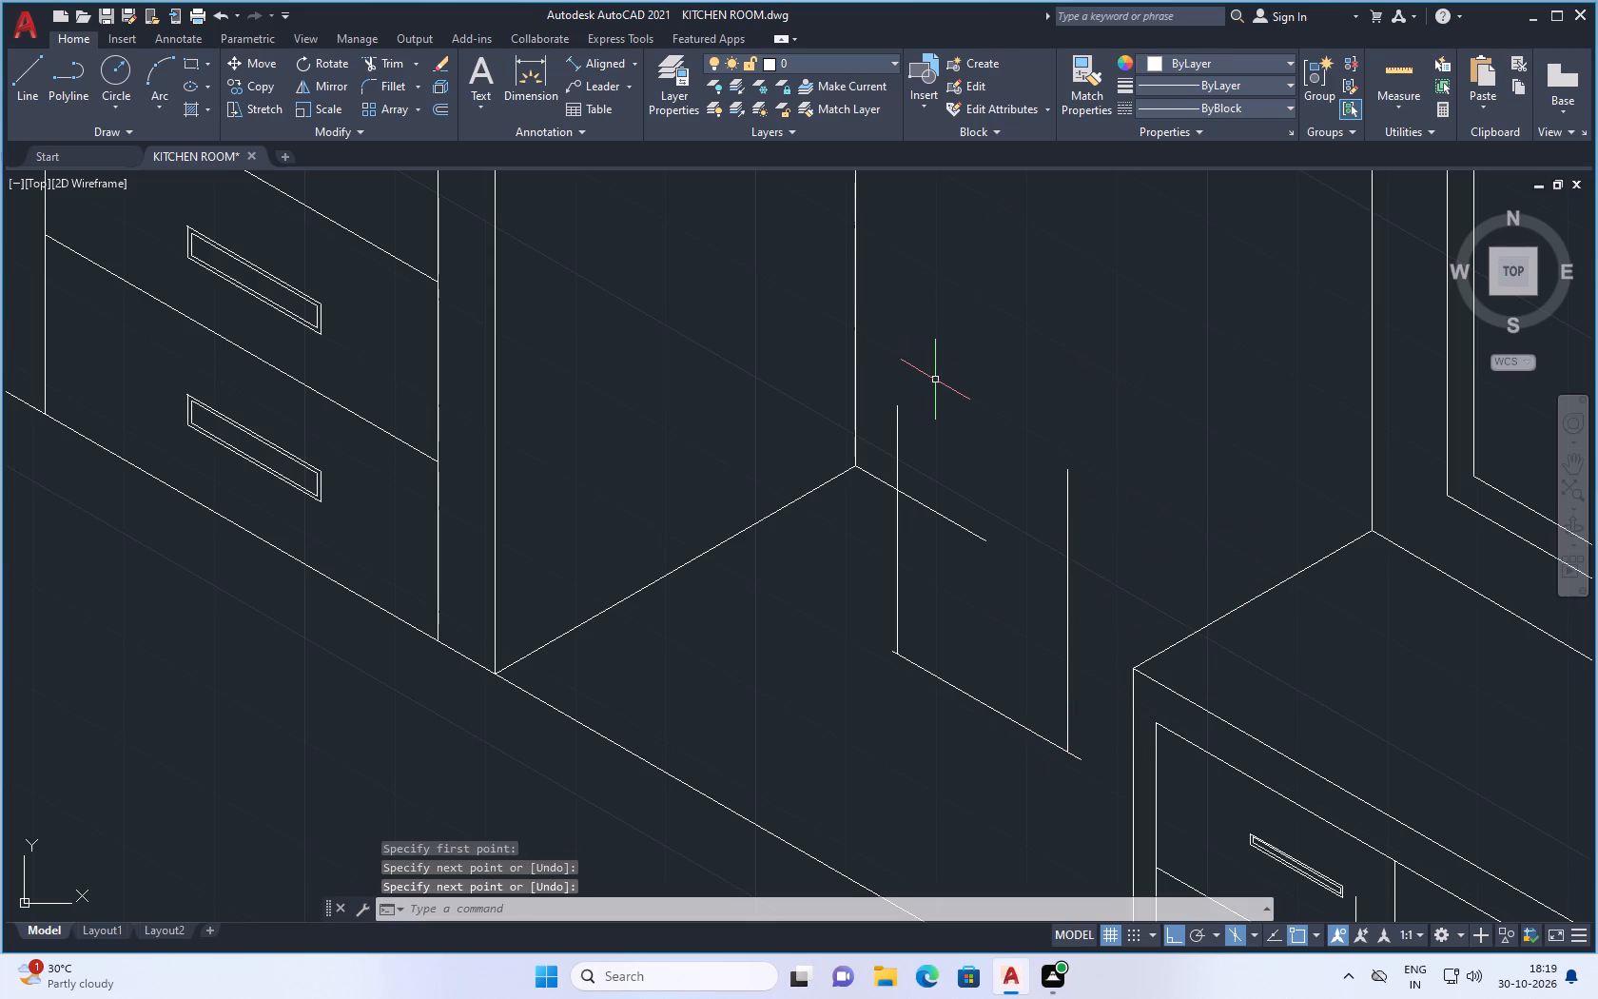
# Draw a top-isoplane isocircle ellipse with a radius of about 8, centred midway between the two verticals' upper ends.
pyautogui.press('e')
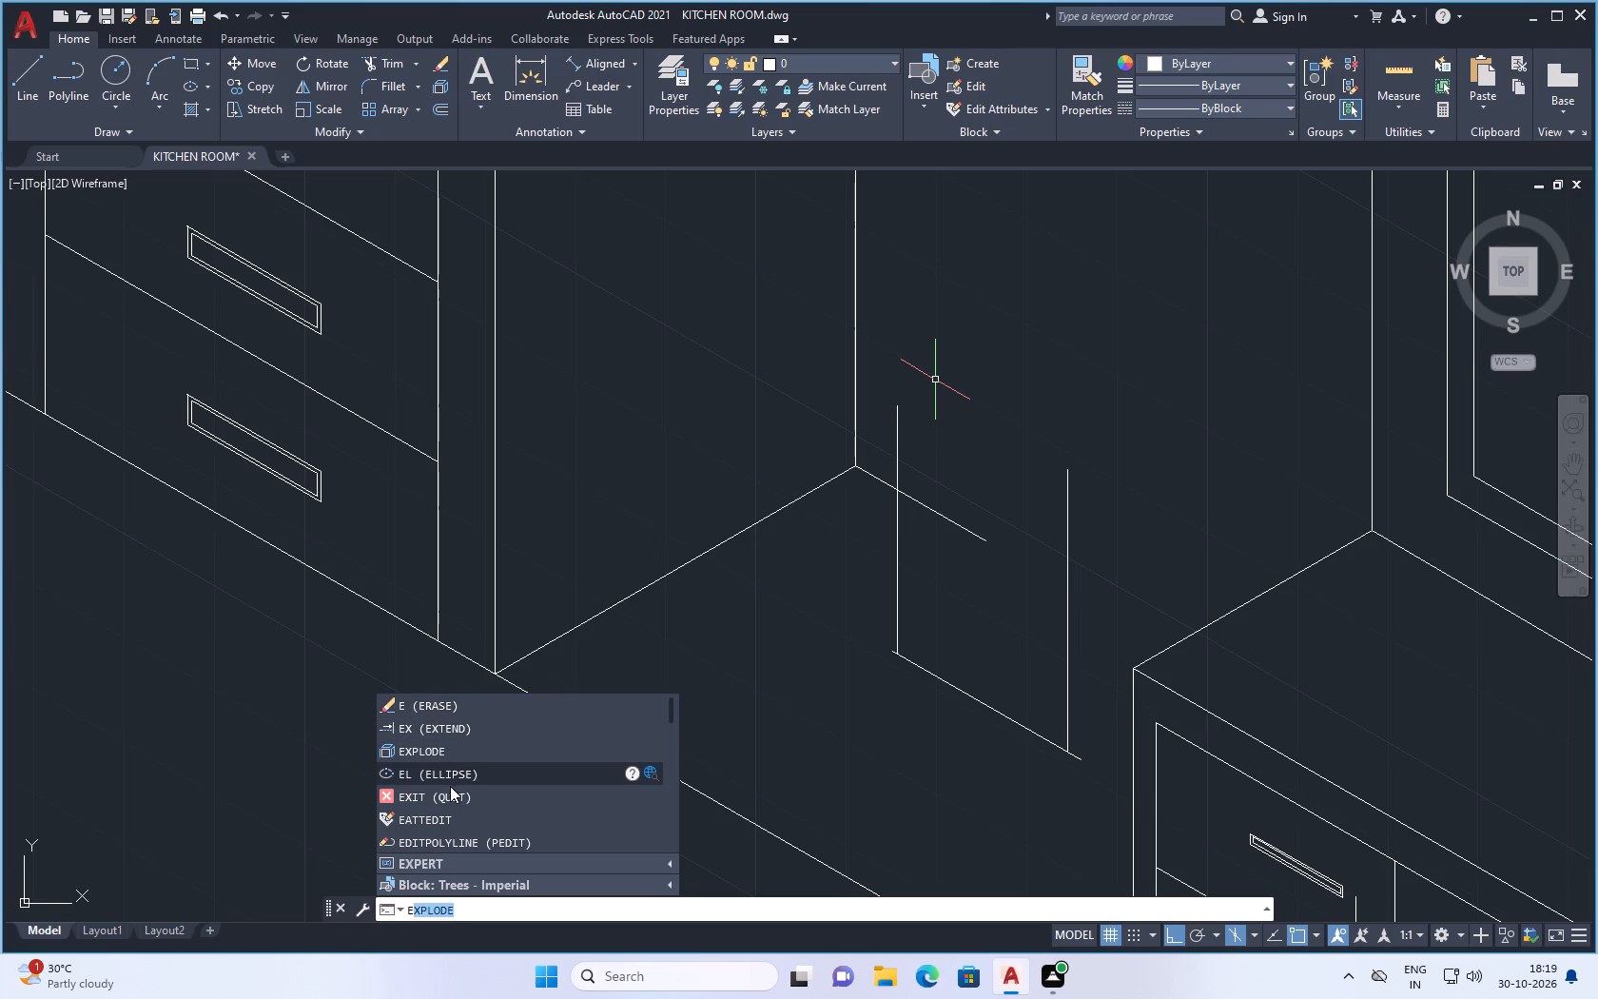
pyautogui.click(455, 776)
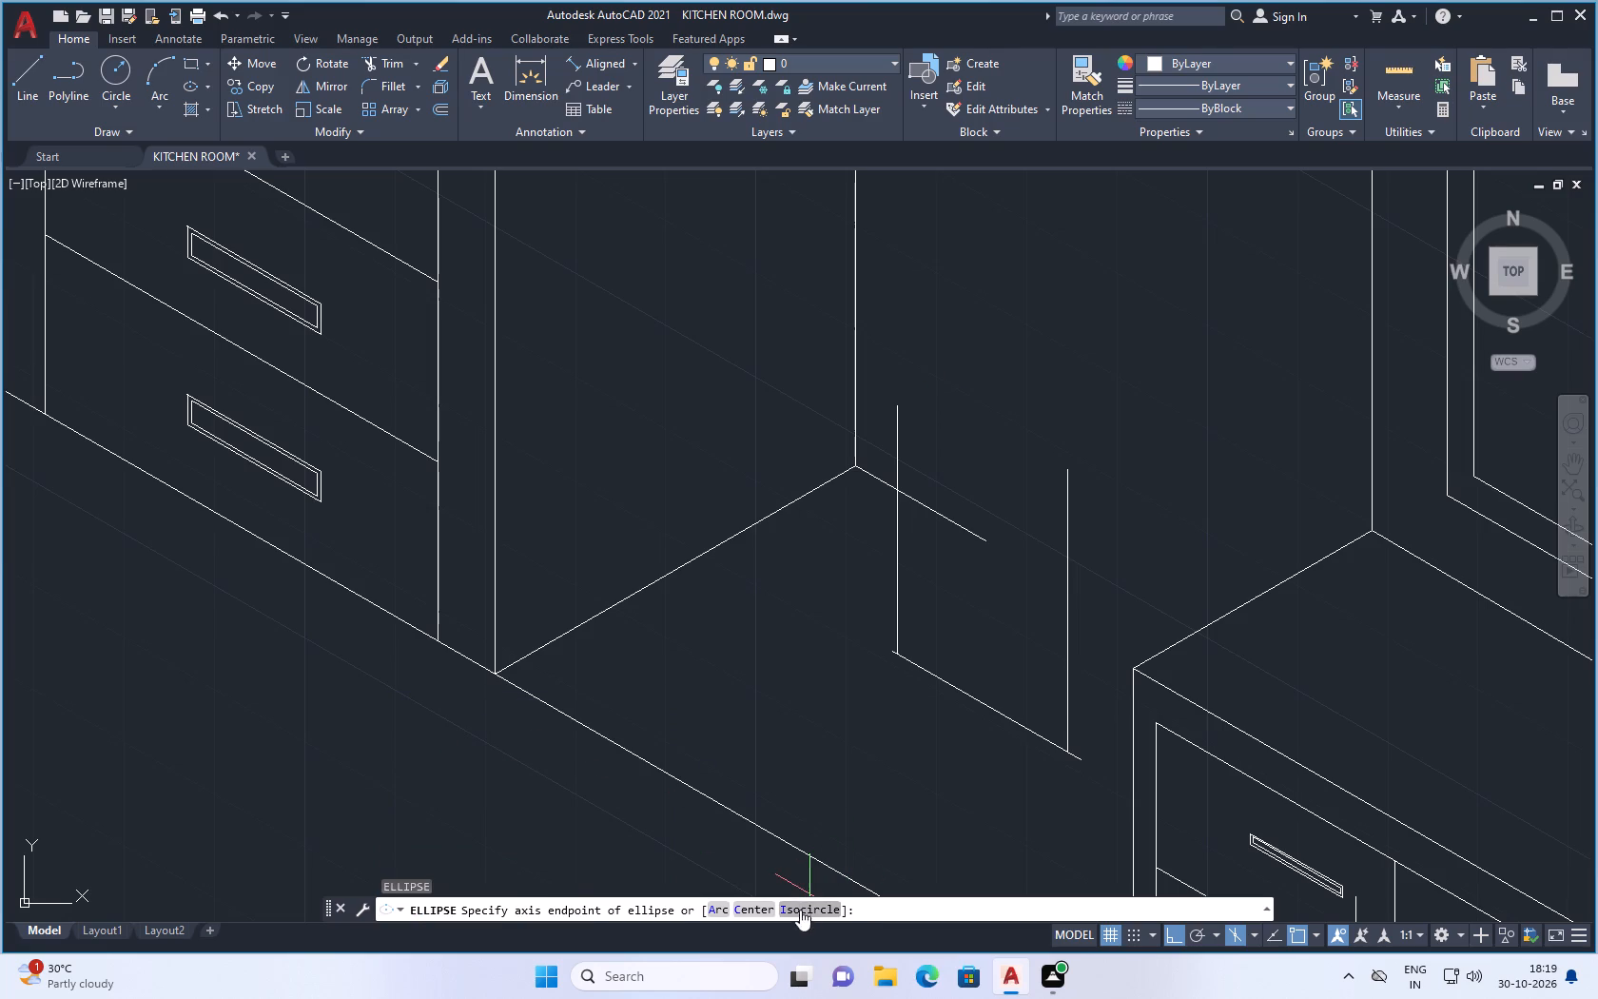
pyautogui.click(805, 903)
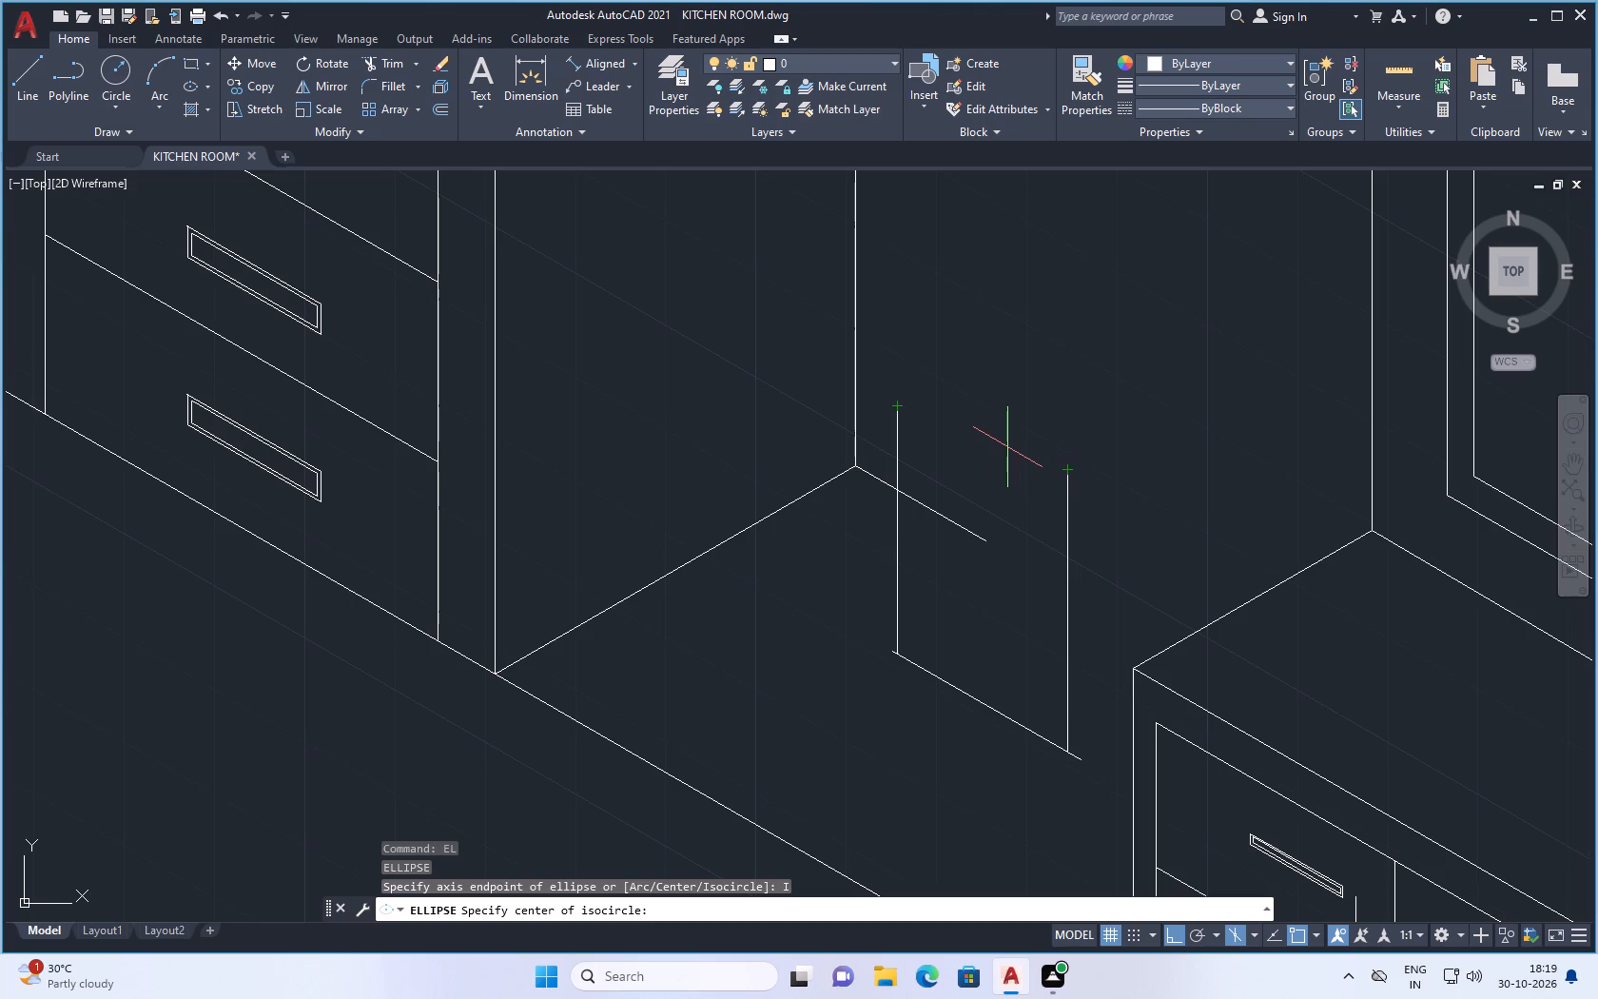
pyautogui.press('m')
pyautogui.write('2p')
pyautogui.press('Return')
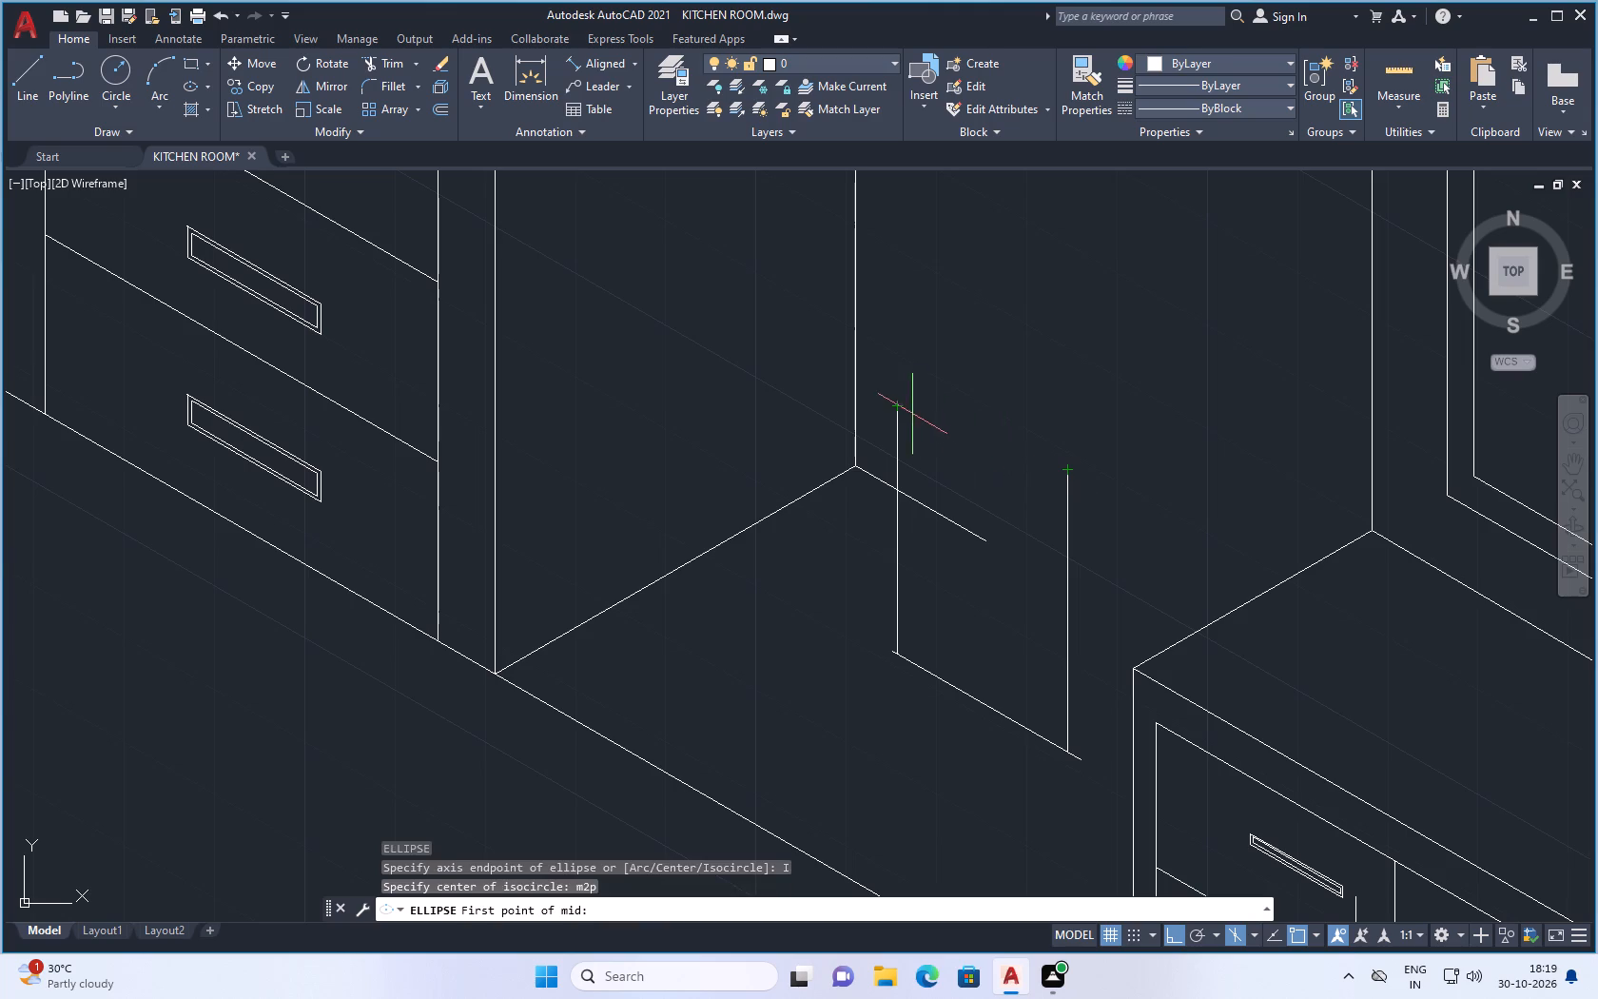
pyautogui.click(895, 408)
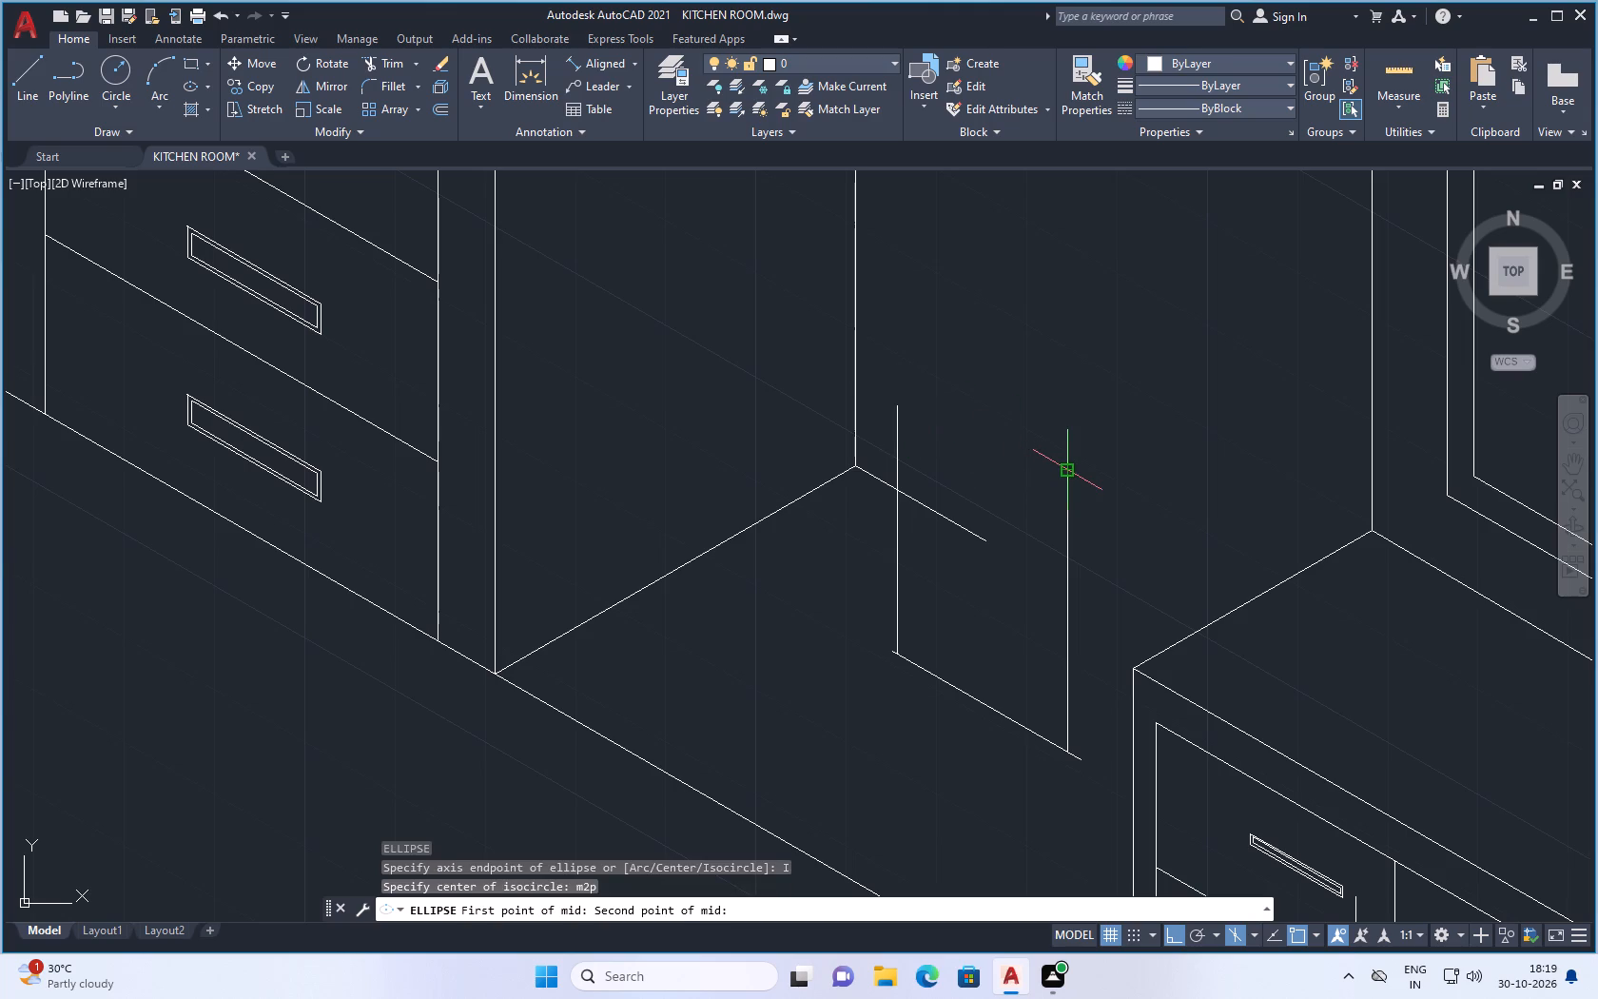
pyautogui.click(1071, 469)
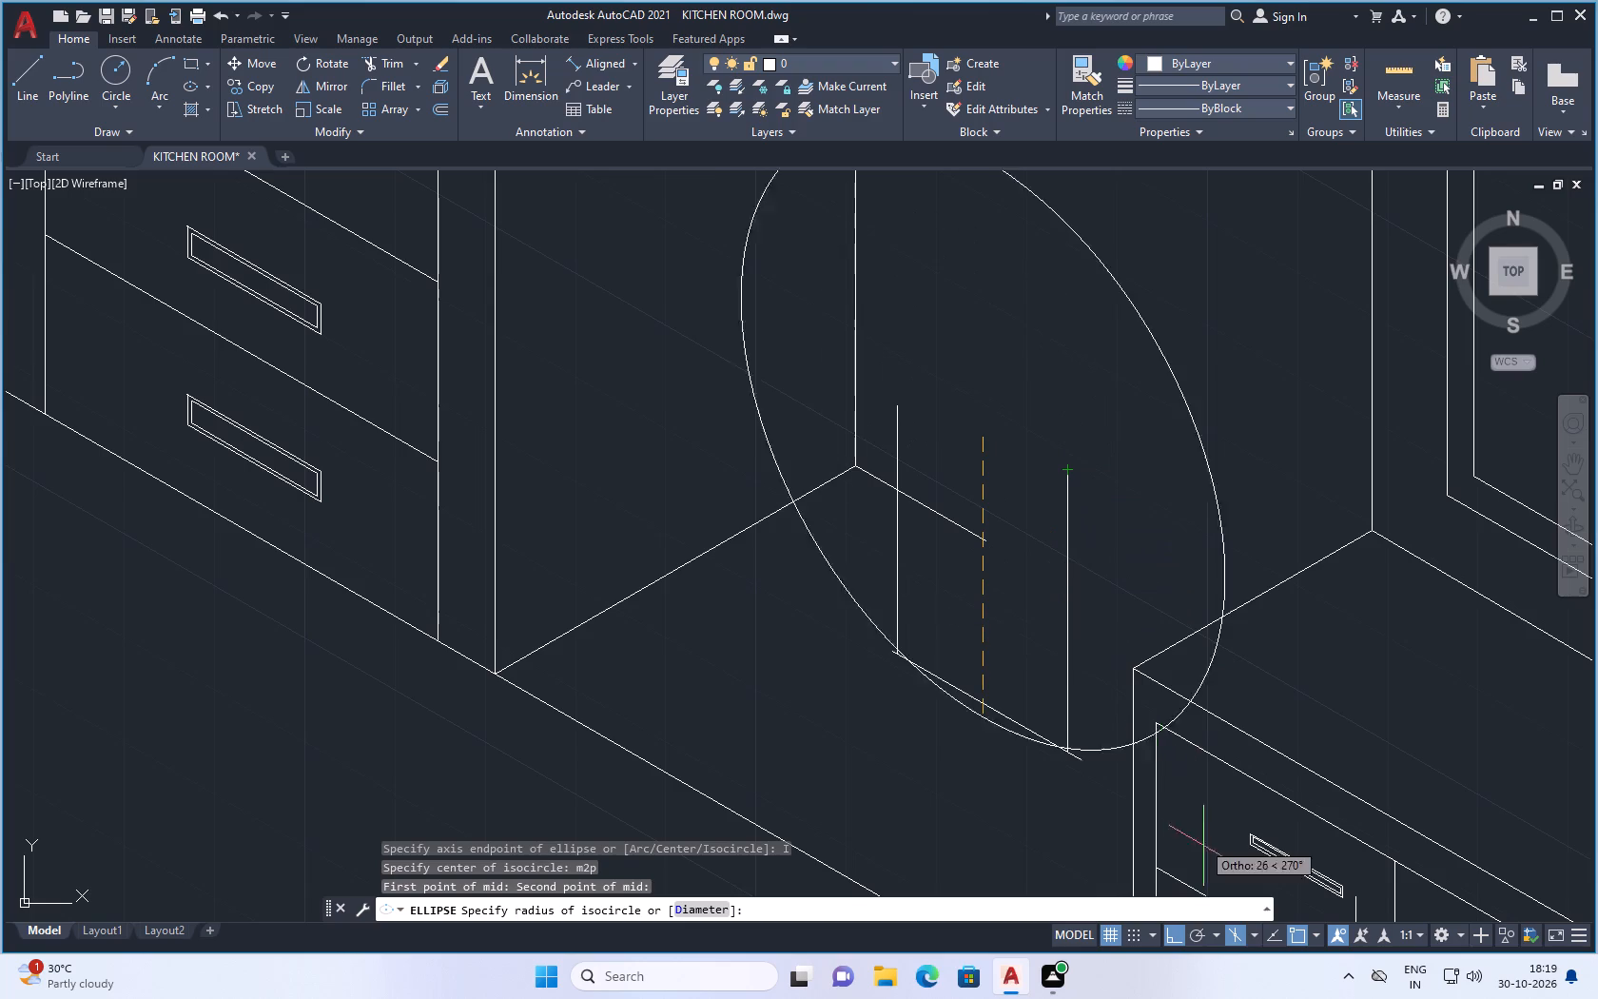
pyautogui.click(1256, 929)
pyautogui.click(1265, 874)
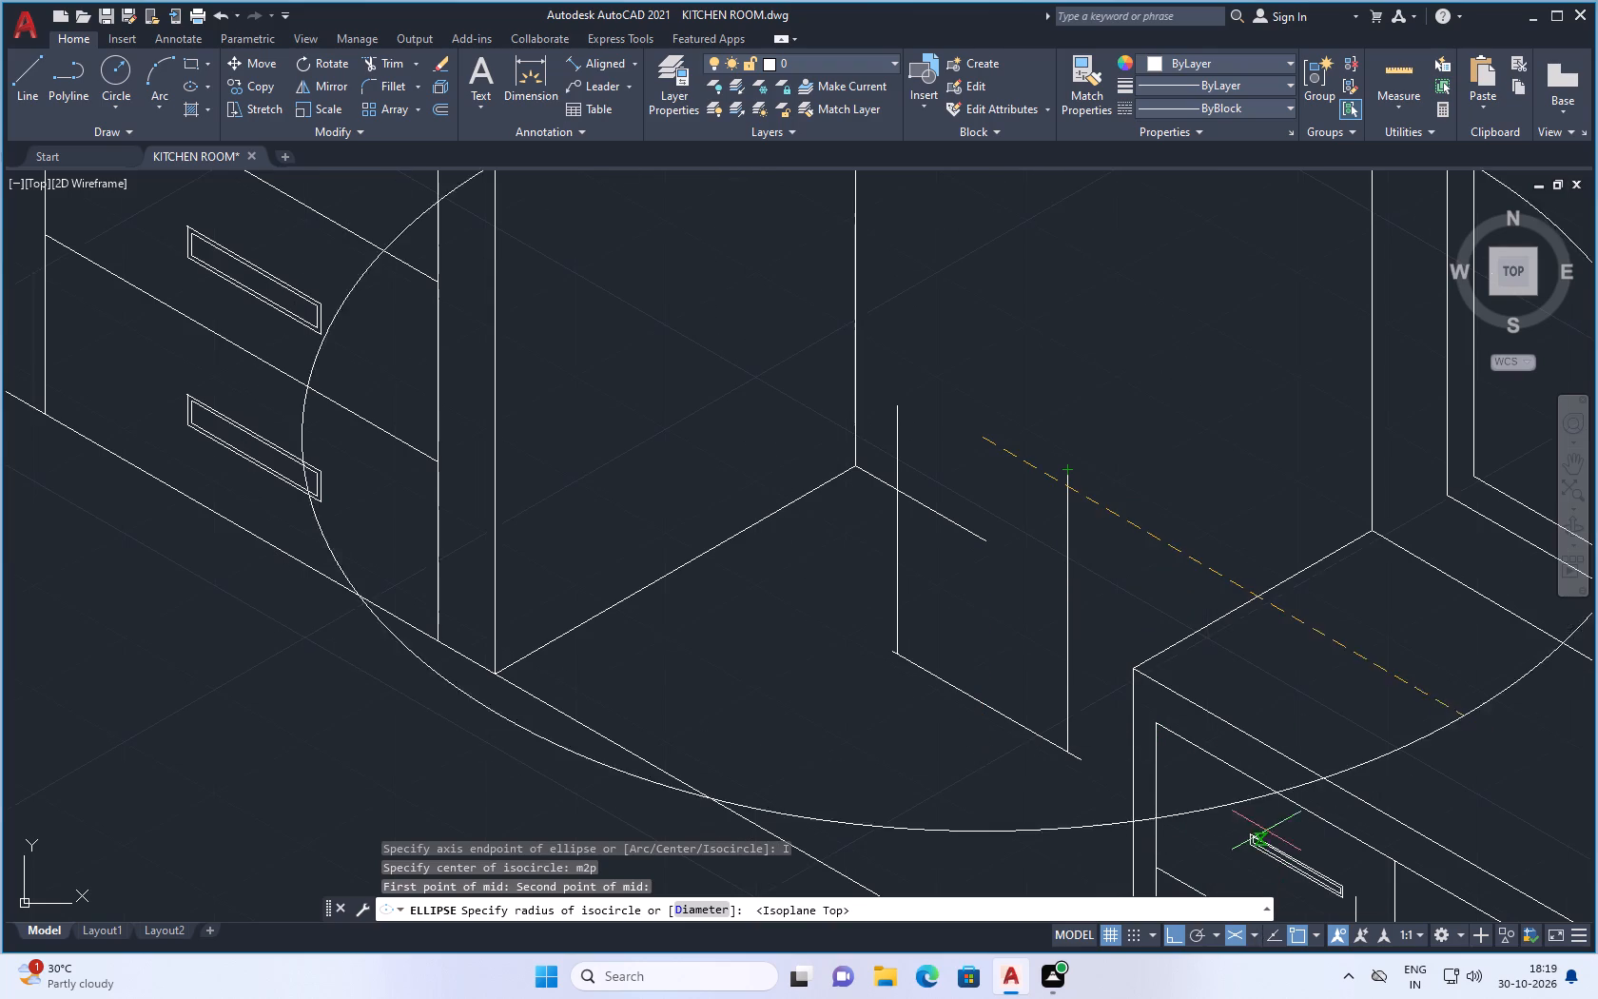
pyautogui.click(1027, 498)
pyautogui.scroll(-2, 1043, 515)
pyautogui.press('Escape')
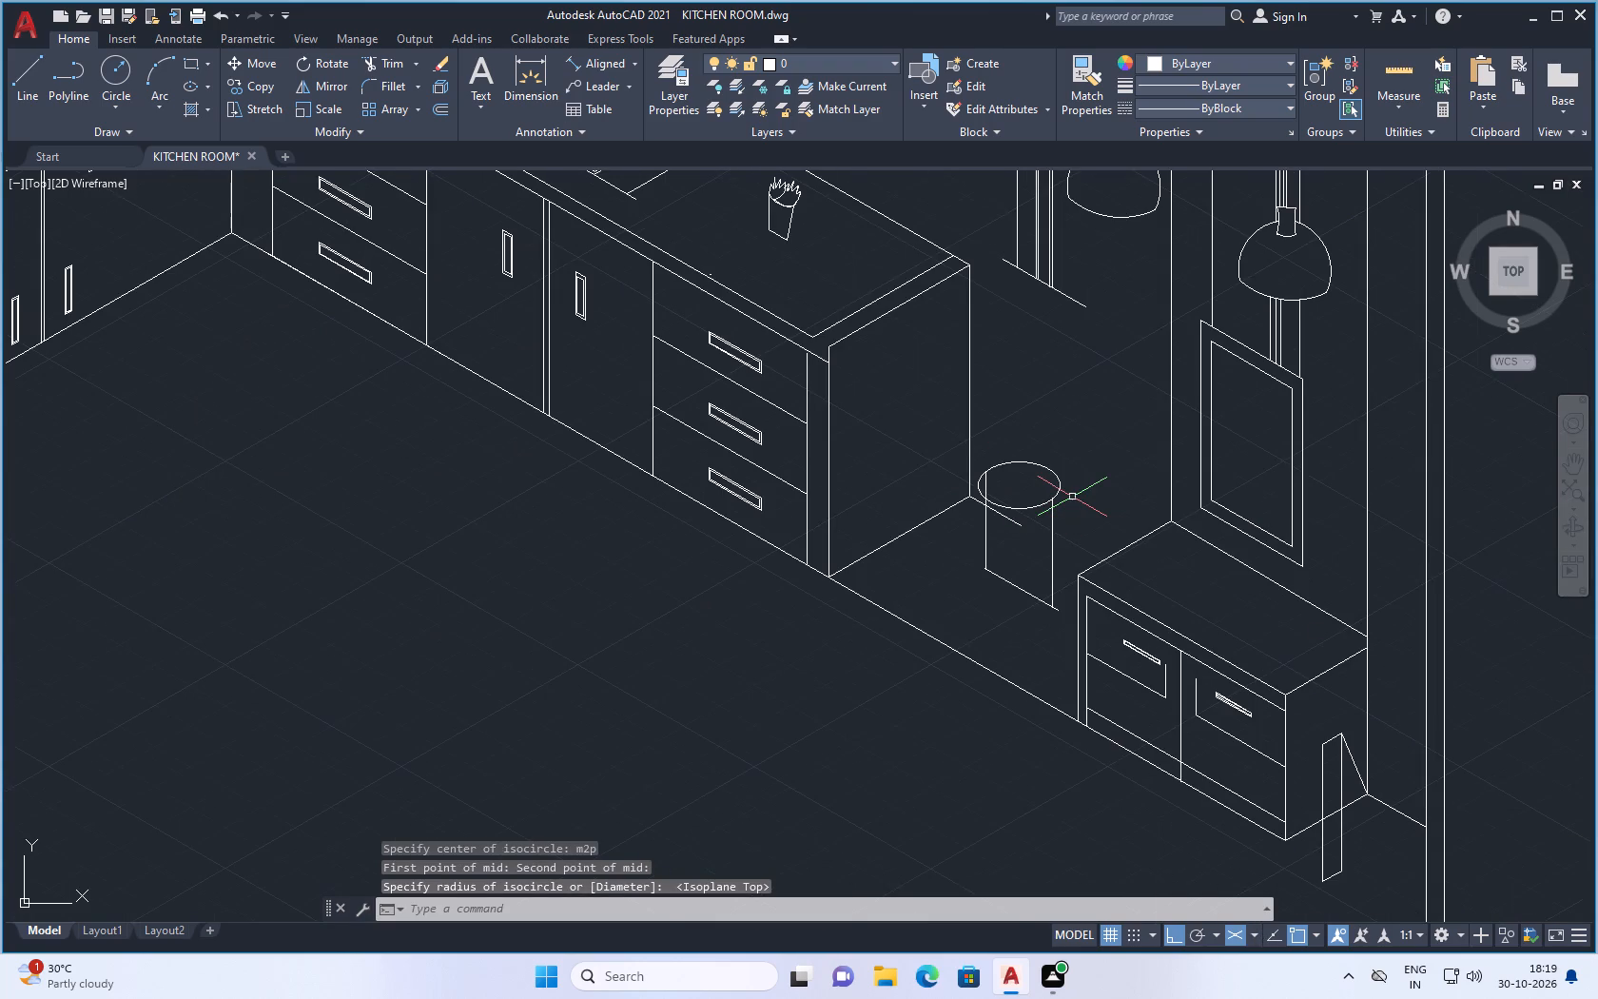
# Trim the floor line from the counter's back corner where it runs past the nearer vertical beneath the ellipse.
pyautogui.scroll(3, 1002, 483)
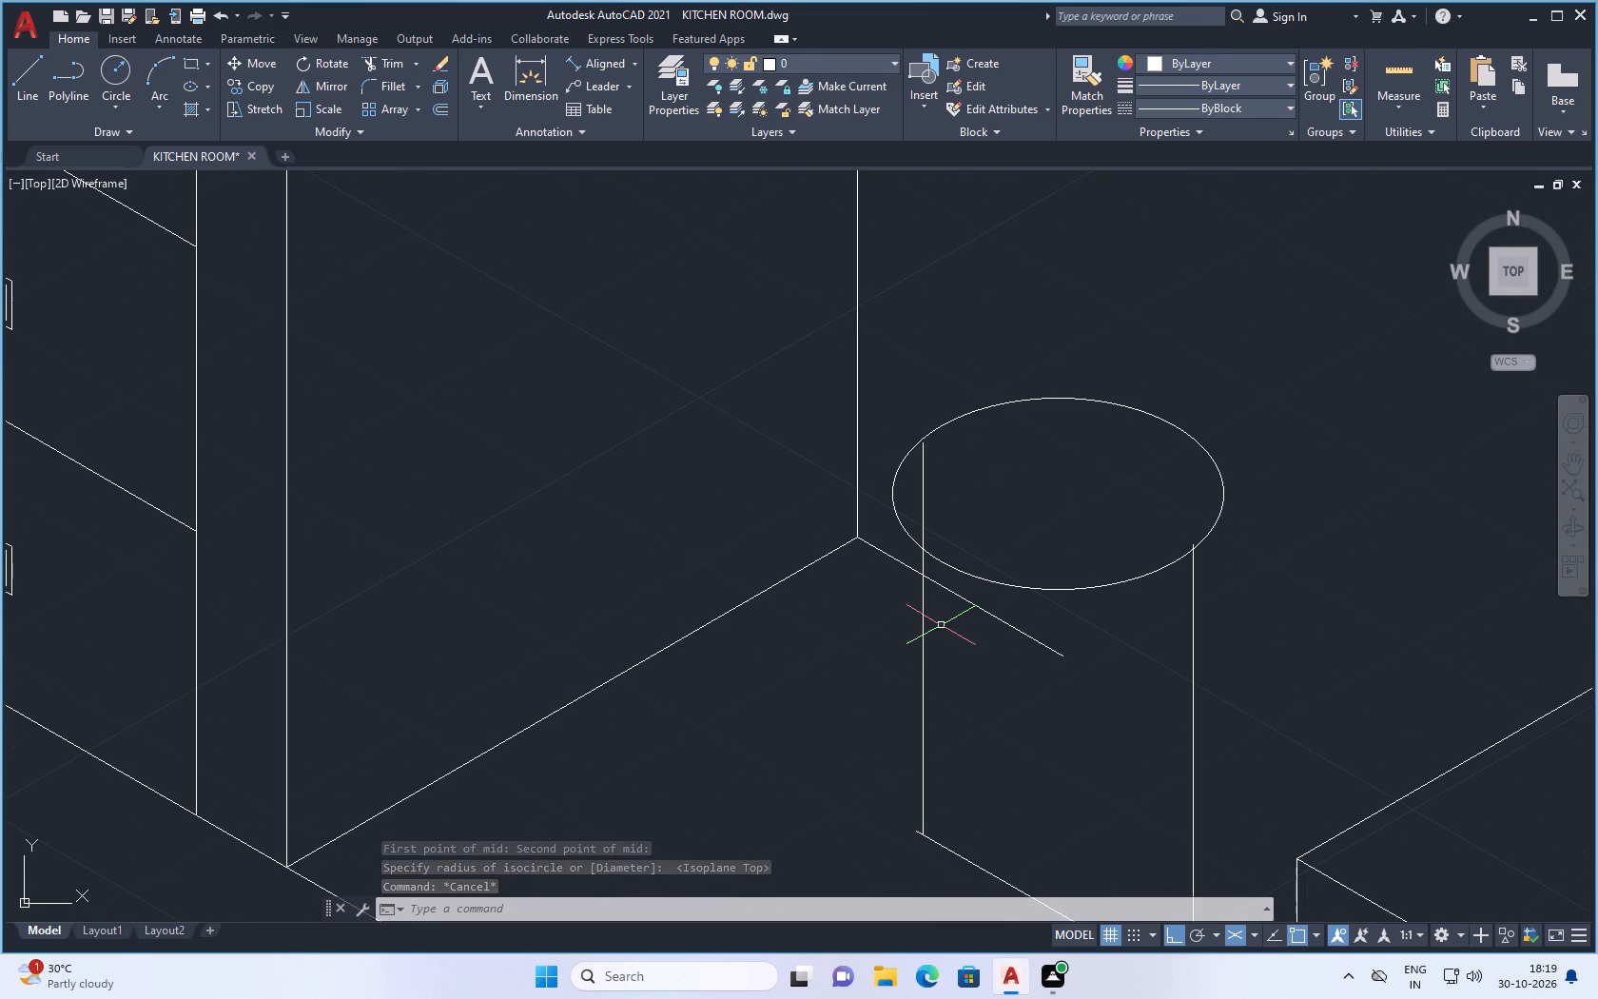
pyautogui.write('tr')
pyautogui.press('Return')
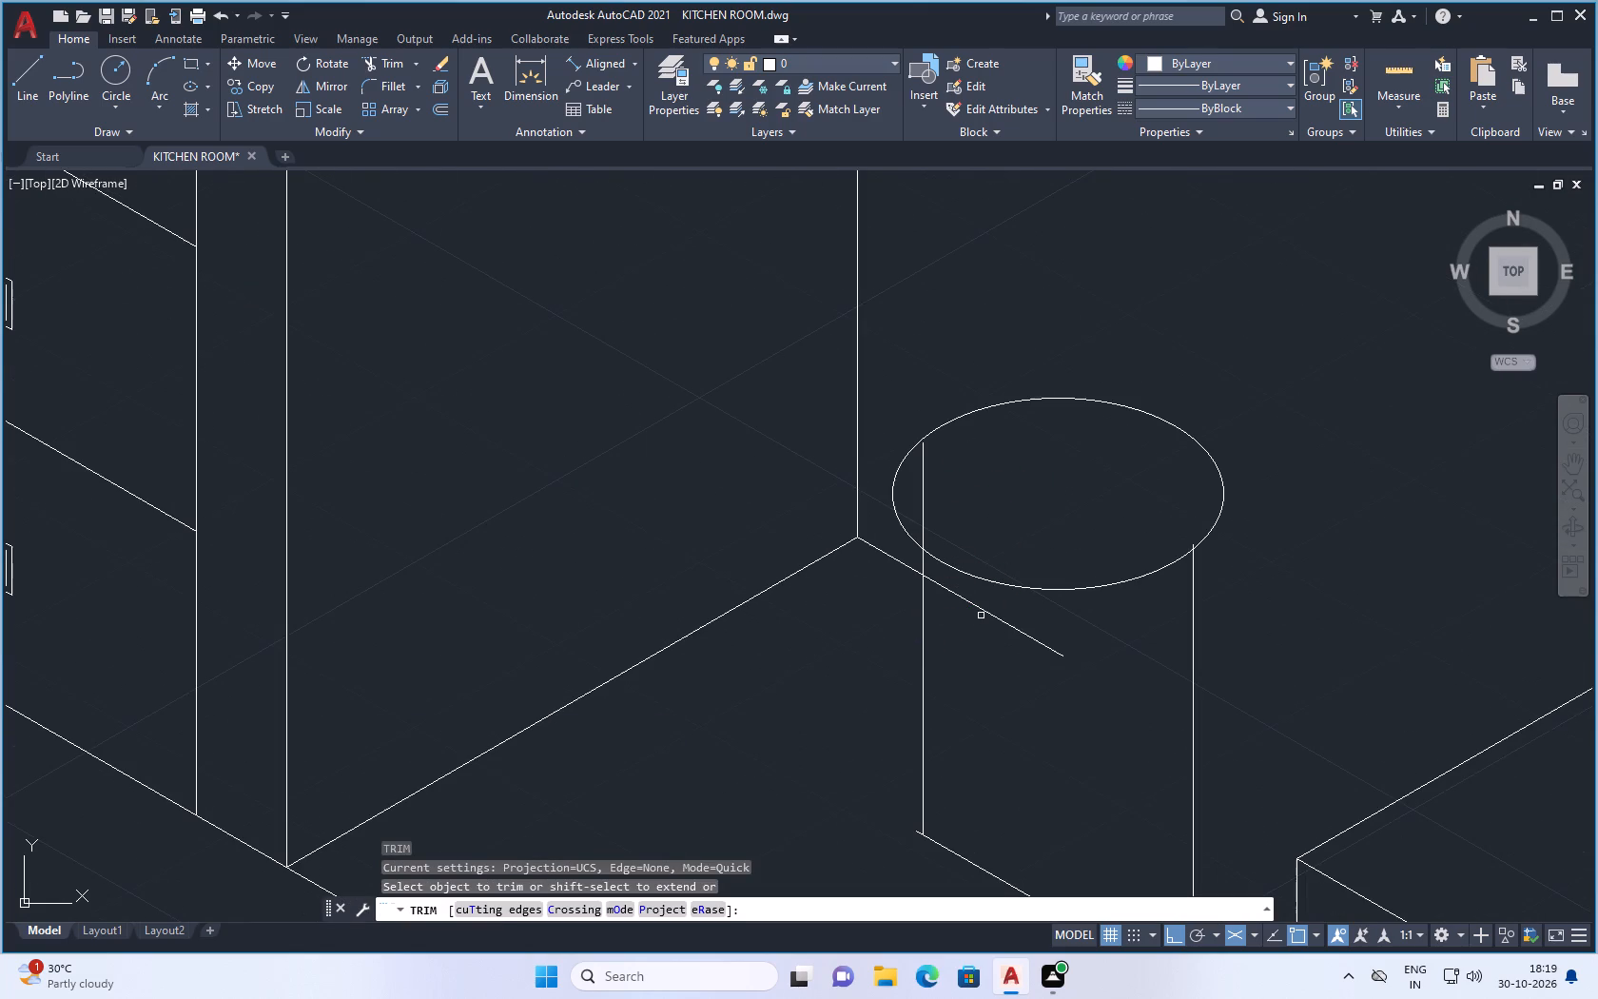
pyautogui.click(983, 616)
pyautogui.moveTo(987, 615); pyautogui.dragTo(1014, 605)
pyautogui.moveTo(1007, 617); pyautogui.dragTo(1006, 618)
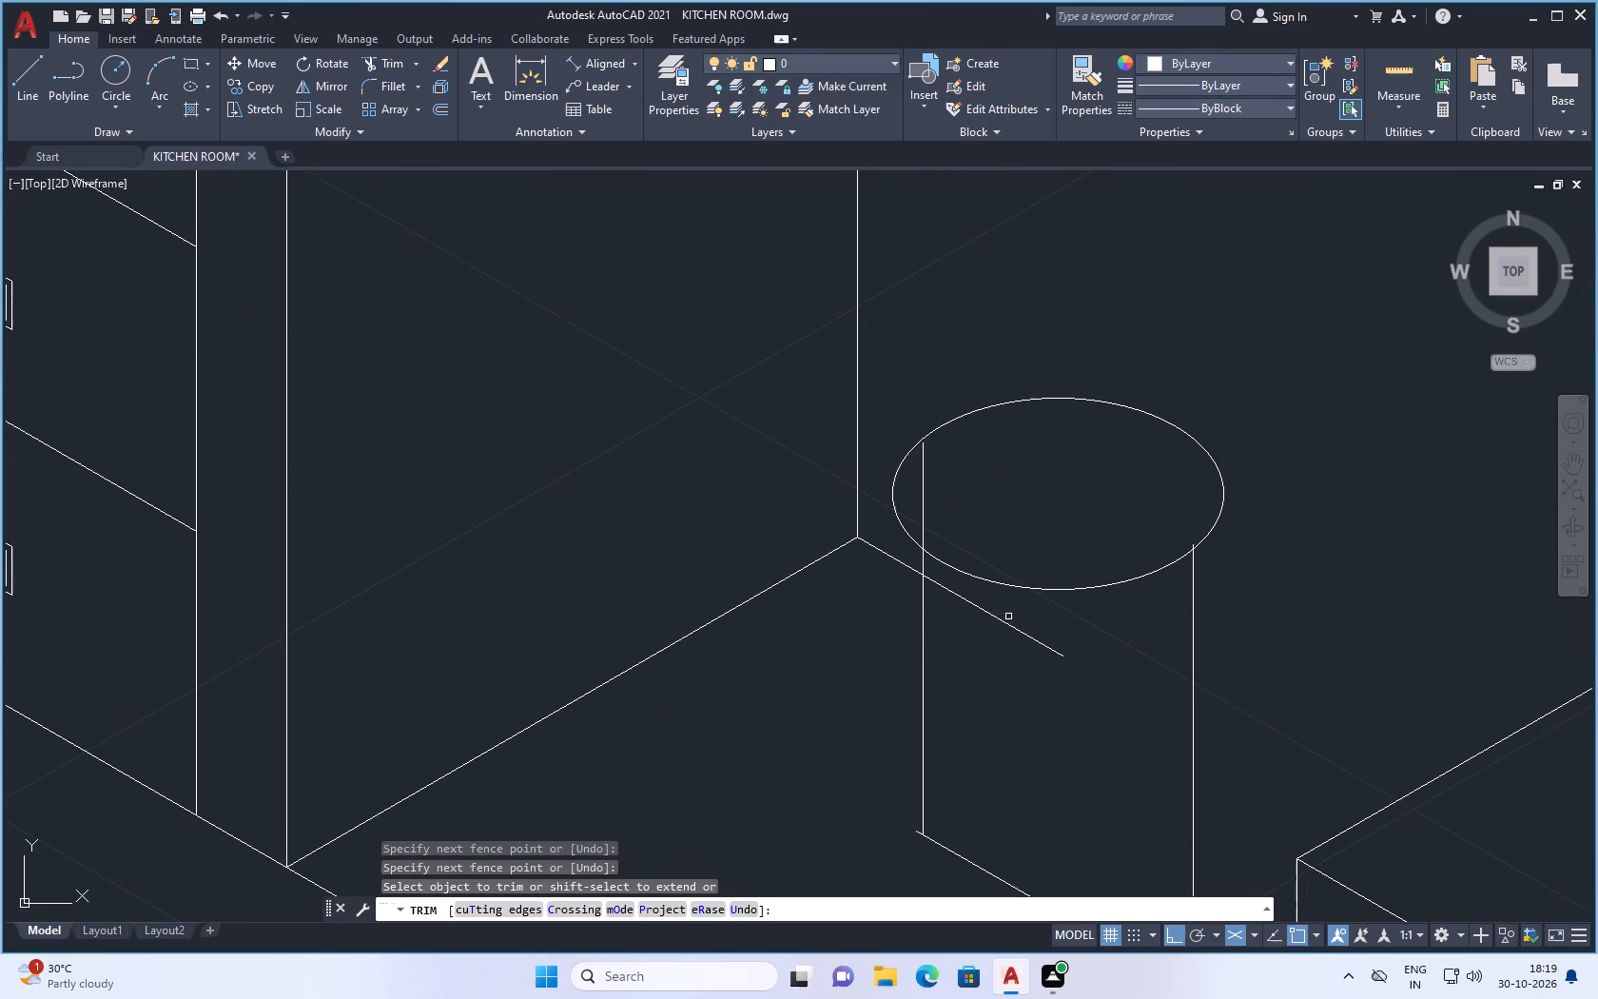
pyautogui.moveTo(1006, 618); pyautogui.dragTo(985, 644)
pyautogui.press('Escape')
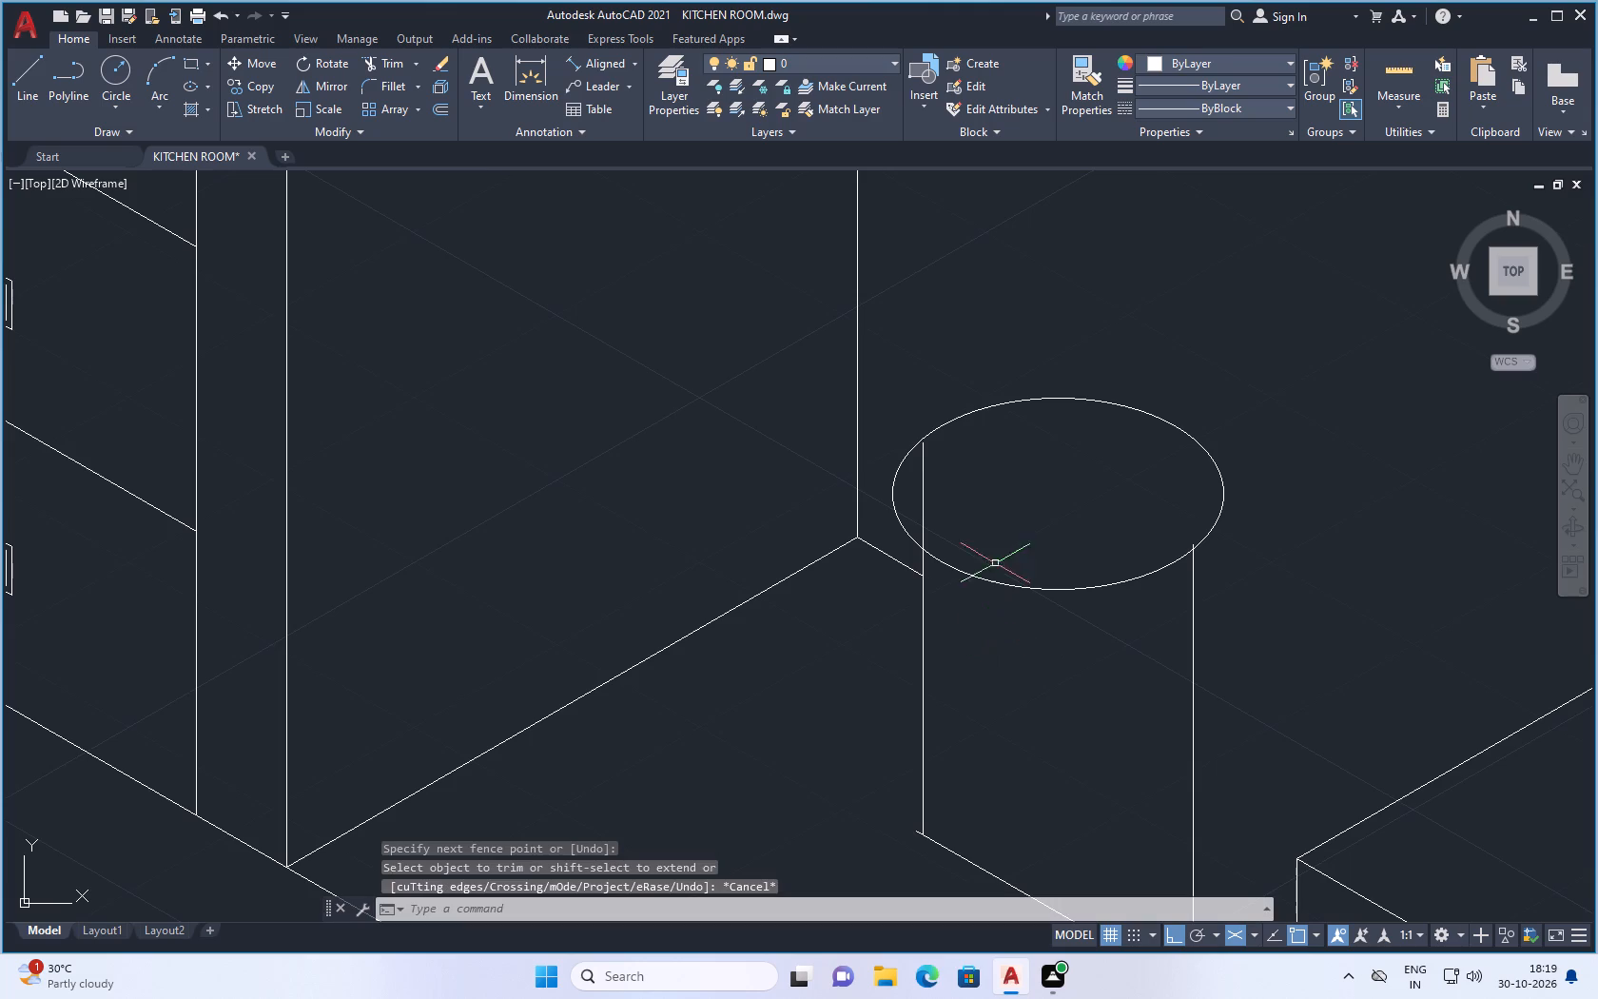
# Flatten the ellipse by stretching its short axis to a half-height of about 4 units, keeping its width.
pyautogui.click(923, 437)
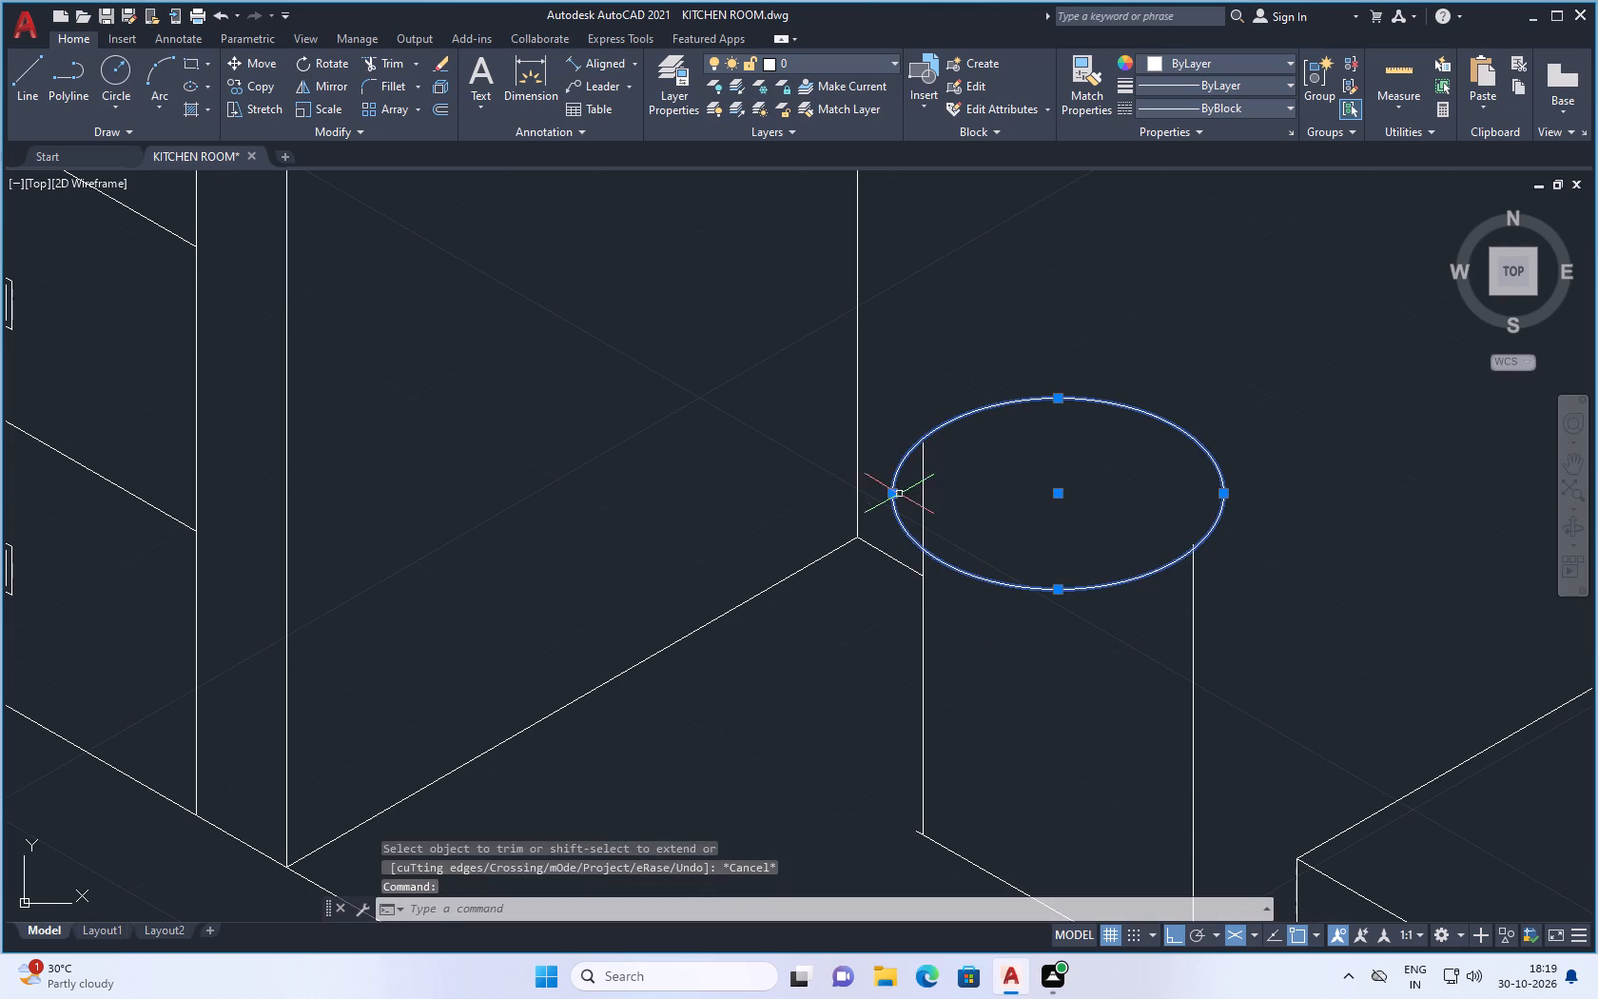
pyautogui.scroll(1, 907, 476)
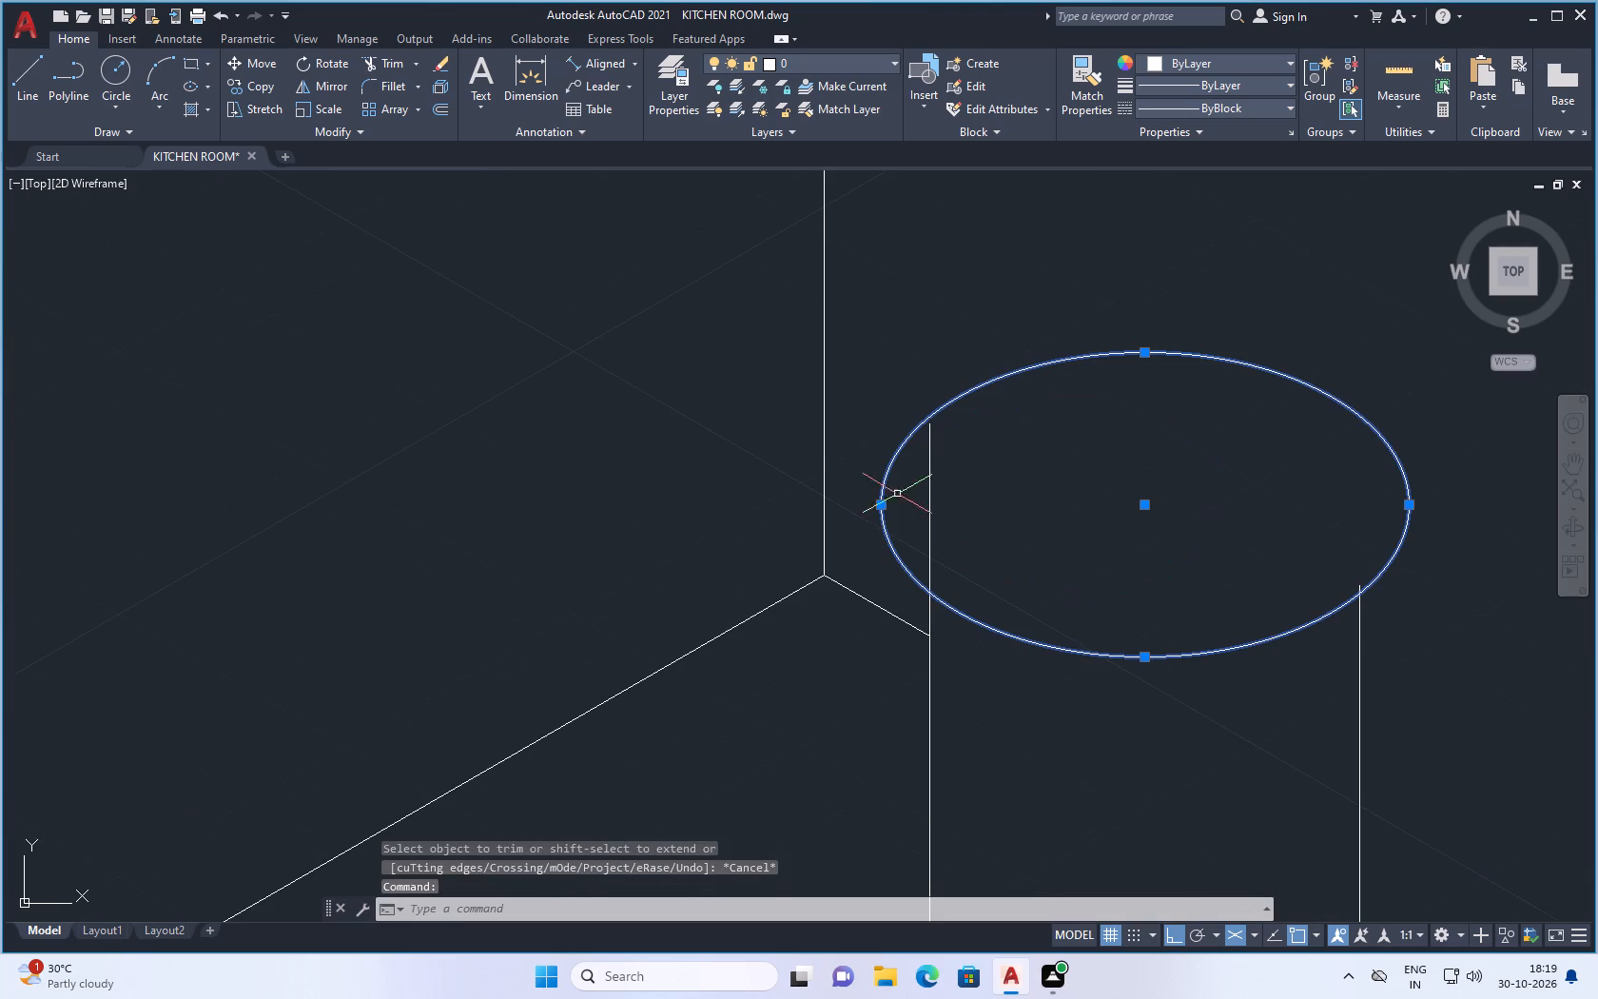
pyautogui.click(879, 506)
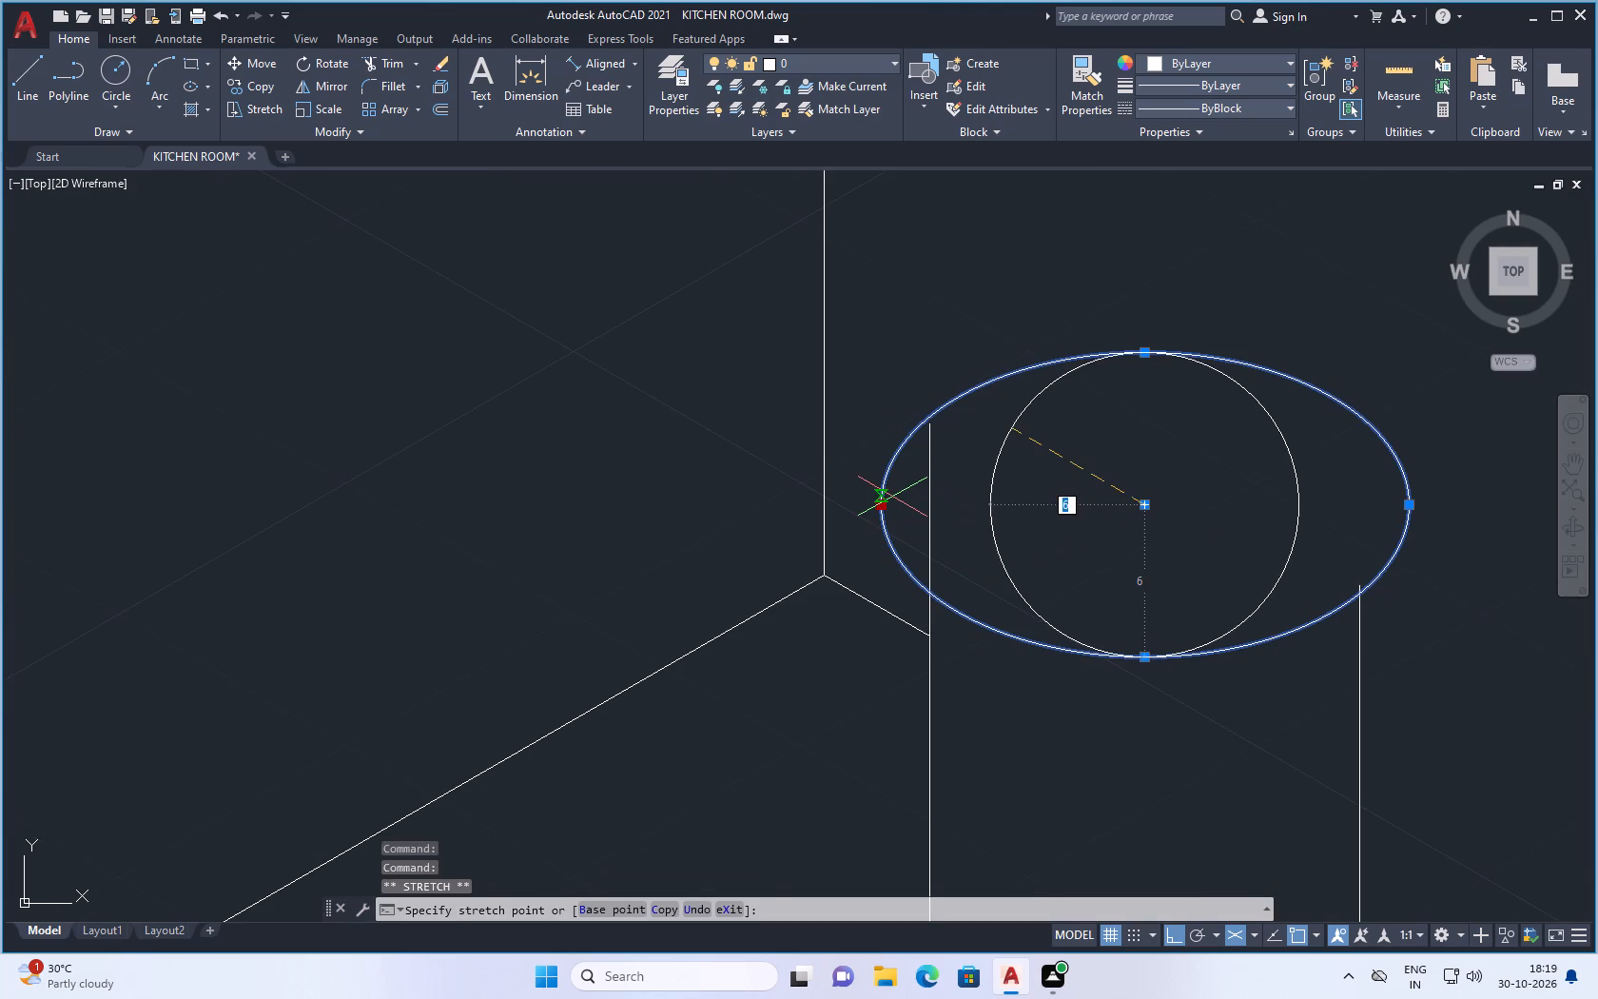
pyautogui.press('Escape')
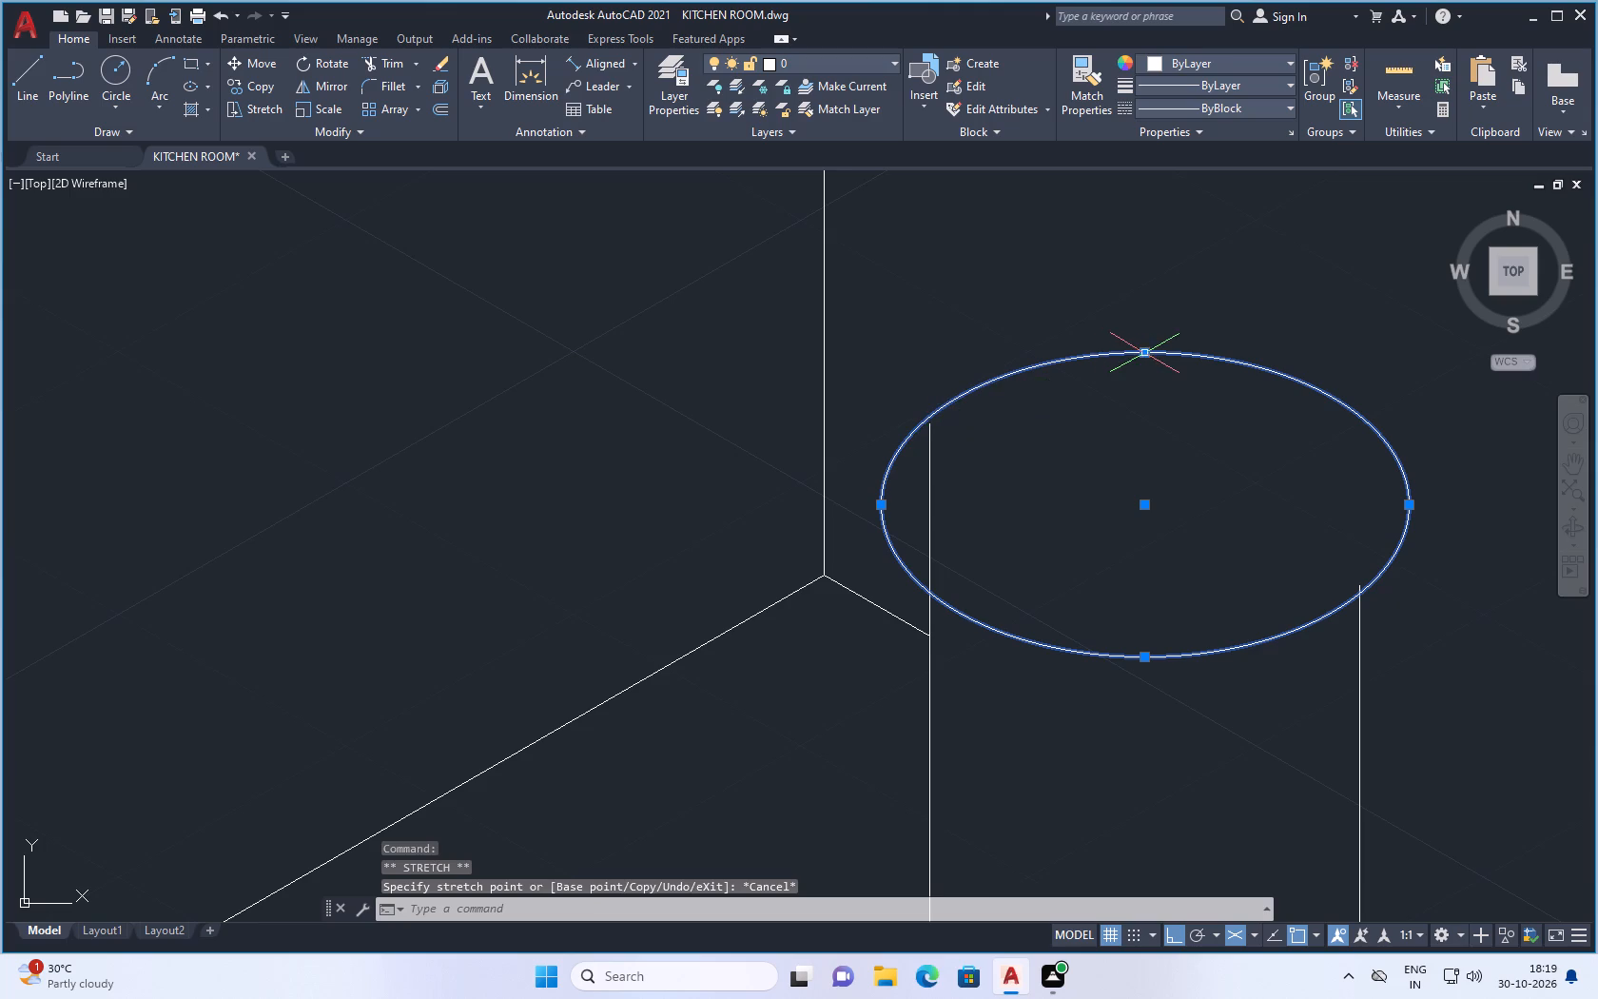
pyautogui.click(1143, 354)
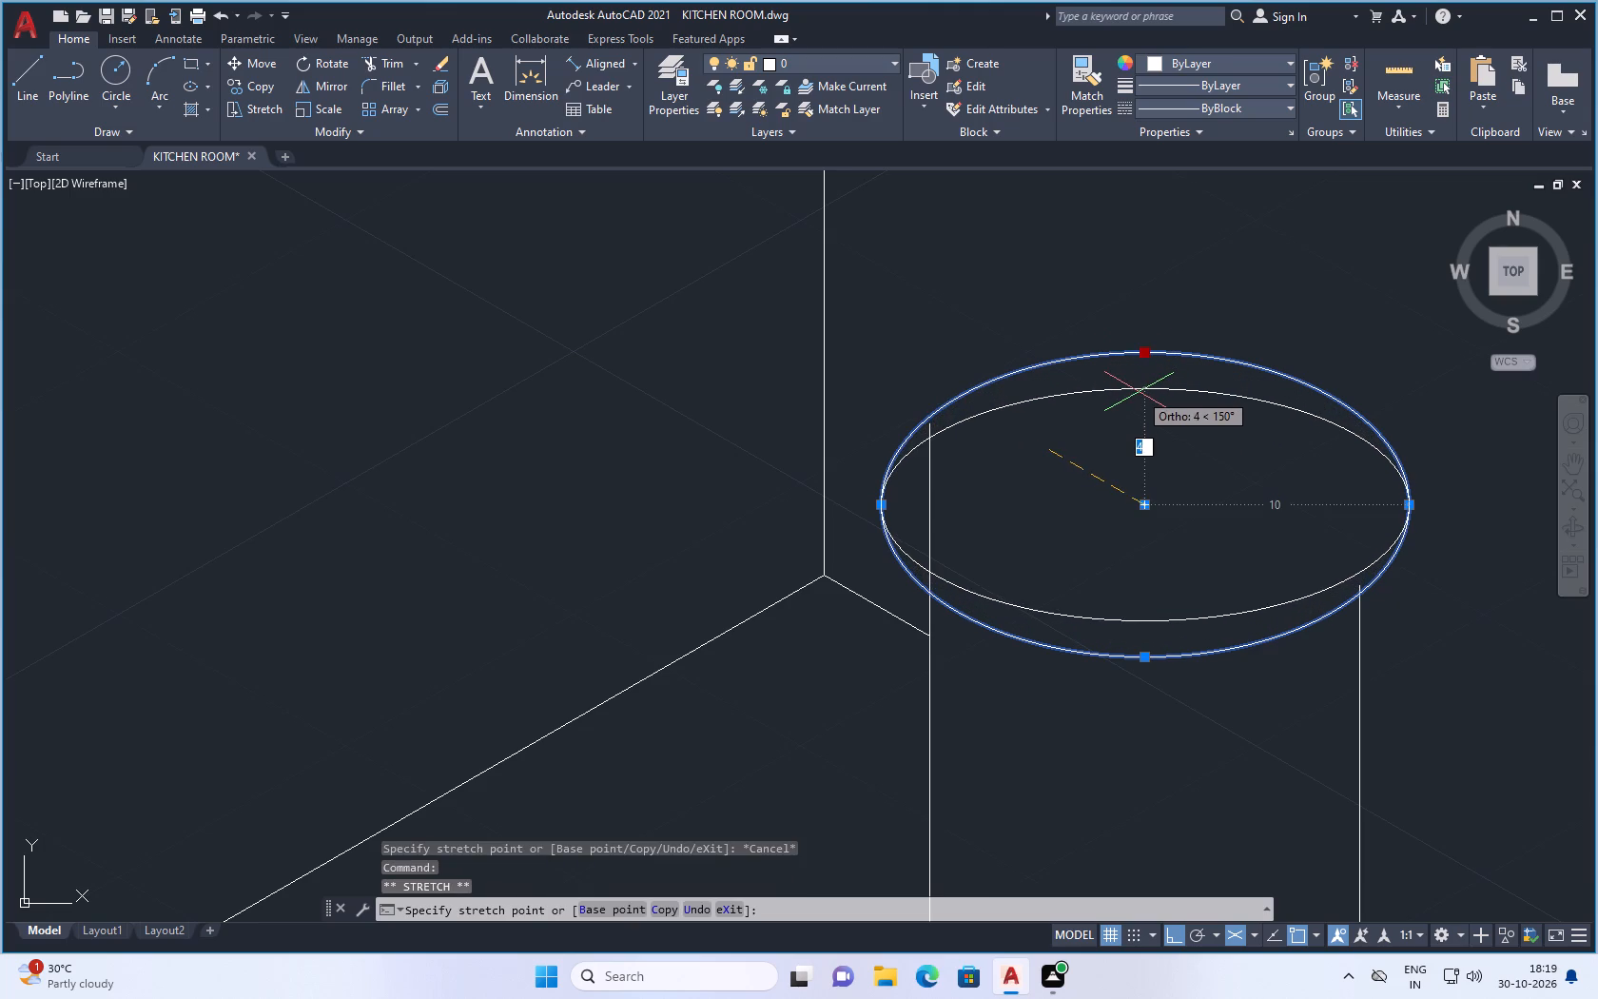
pyautogui.click(1139, 392)
pyautogui.click(1147, 619)
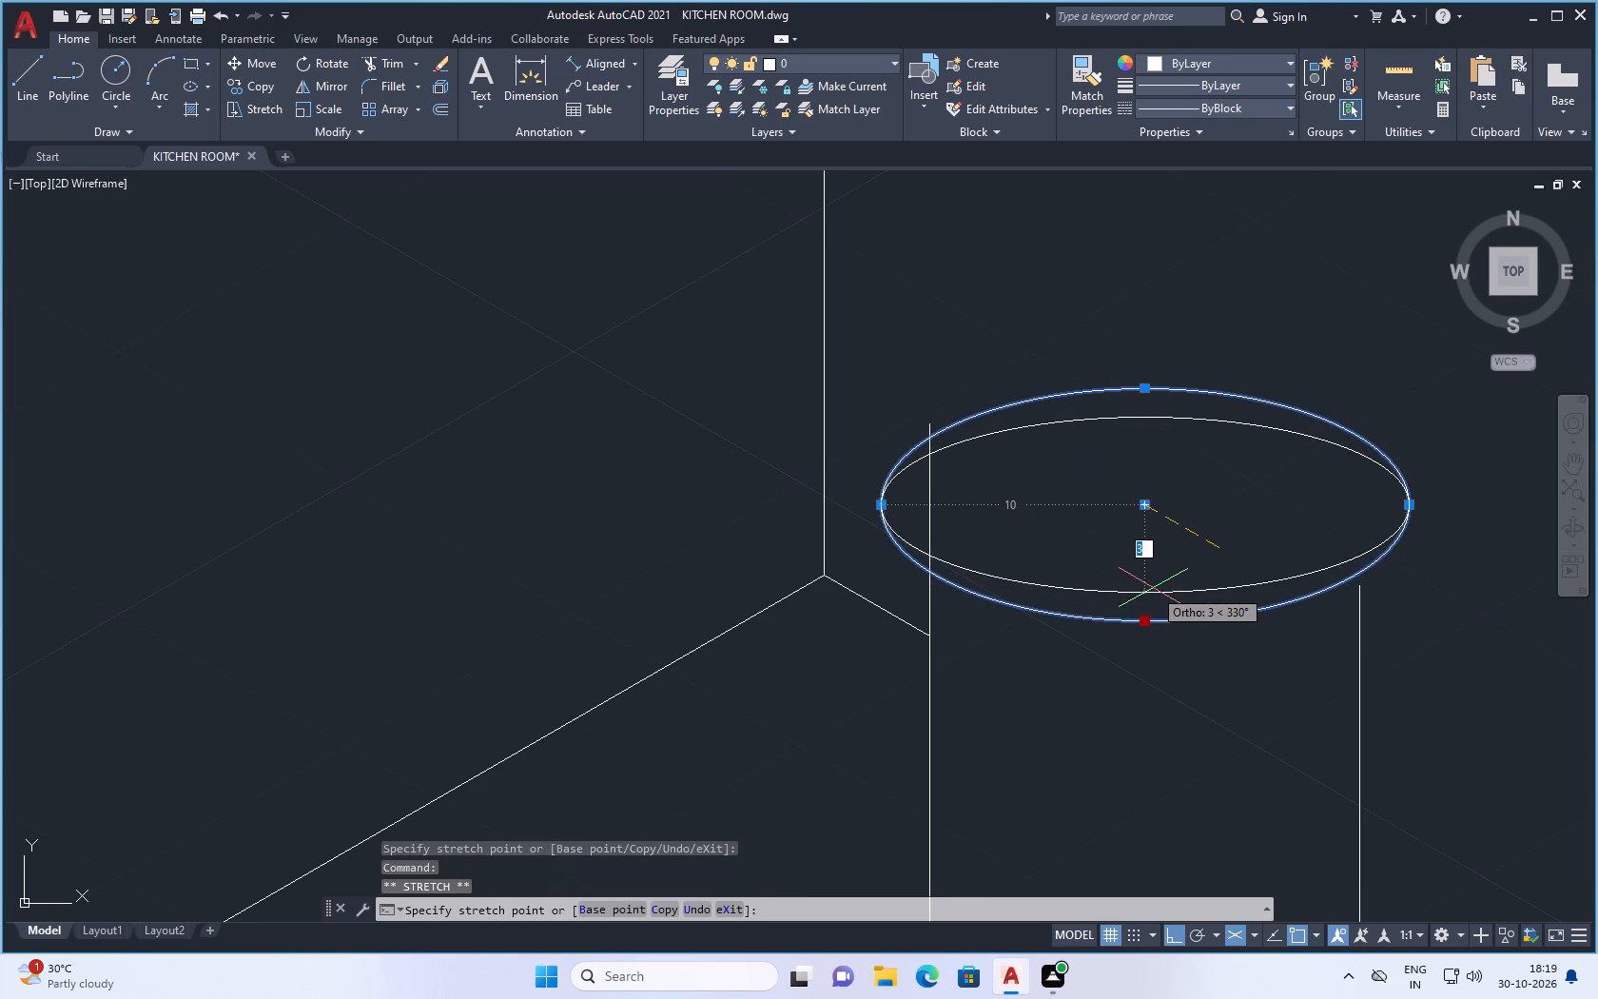
pyautogui.click(1150, 611)
pyautogui.press('Escape')
pyautogui.scroll(-2, 1180, 629)
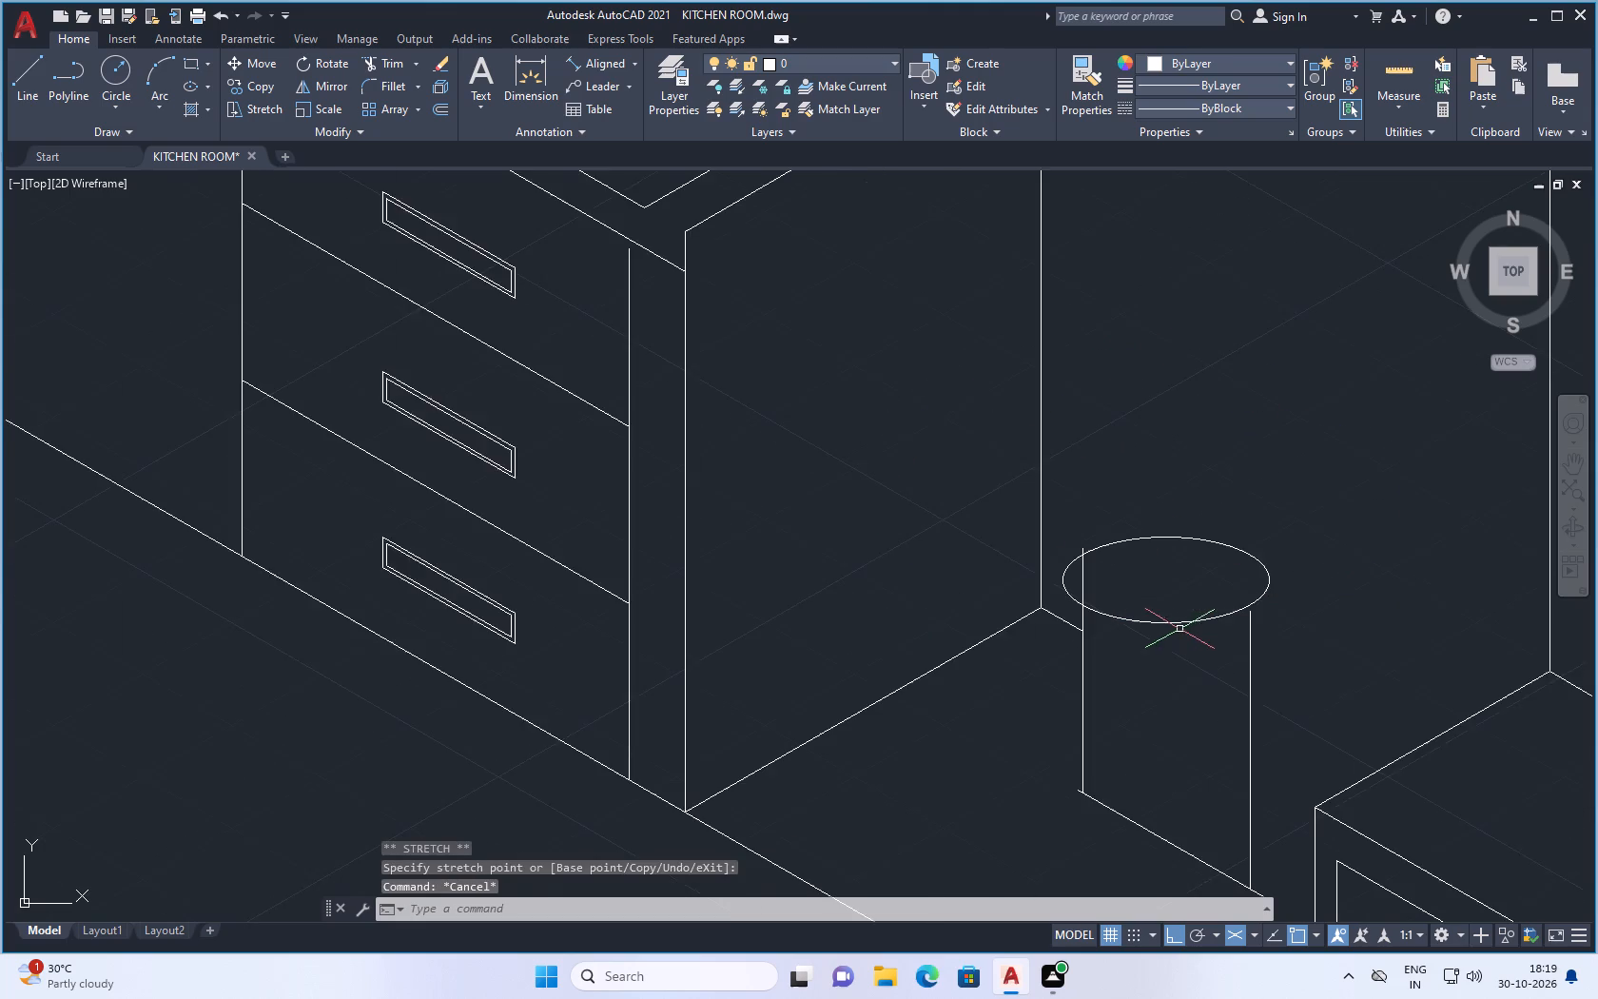
# Erase the two verticals standing between the ellipse and the 330° line.
pyautogui.scroll(1, 1257, 611)
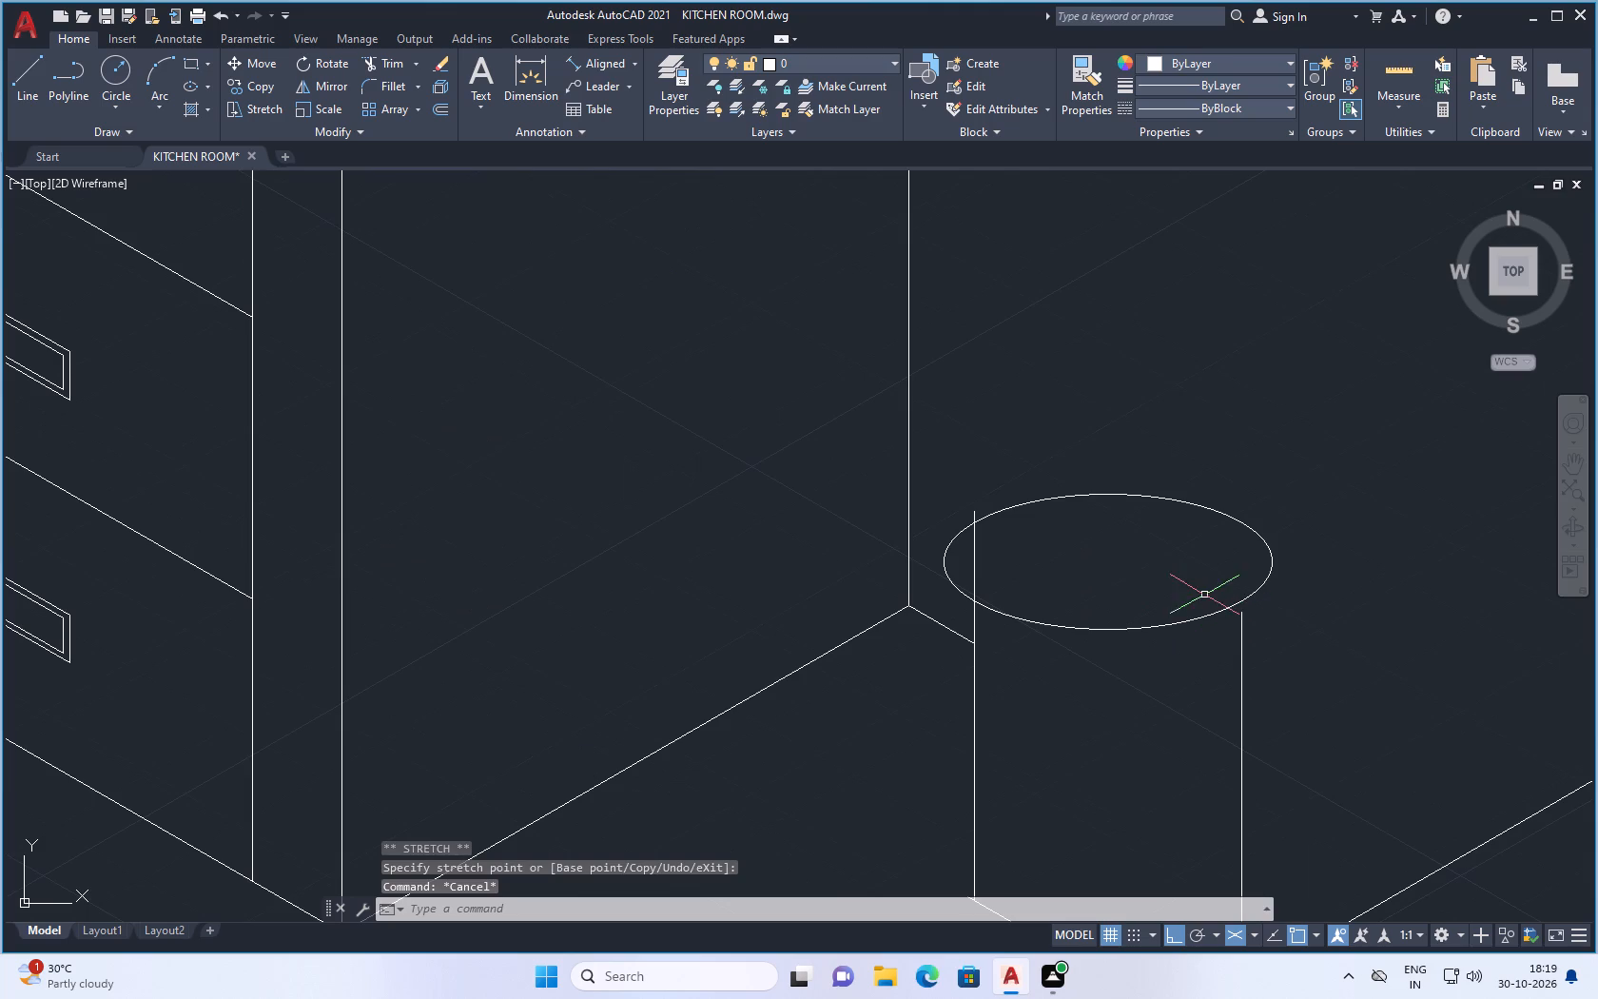
pyautogui.scroll(1, 1211, 602)
pyautogui.scroll(-2, 1209, 617)
pyautogui.click(1231, 676)
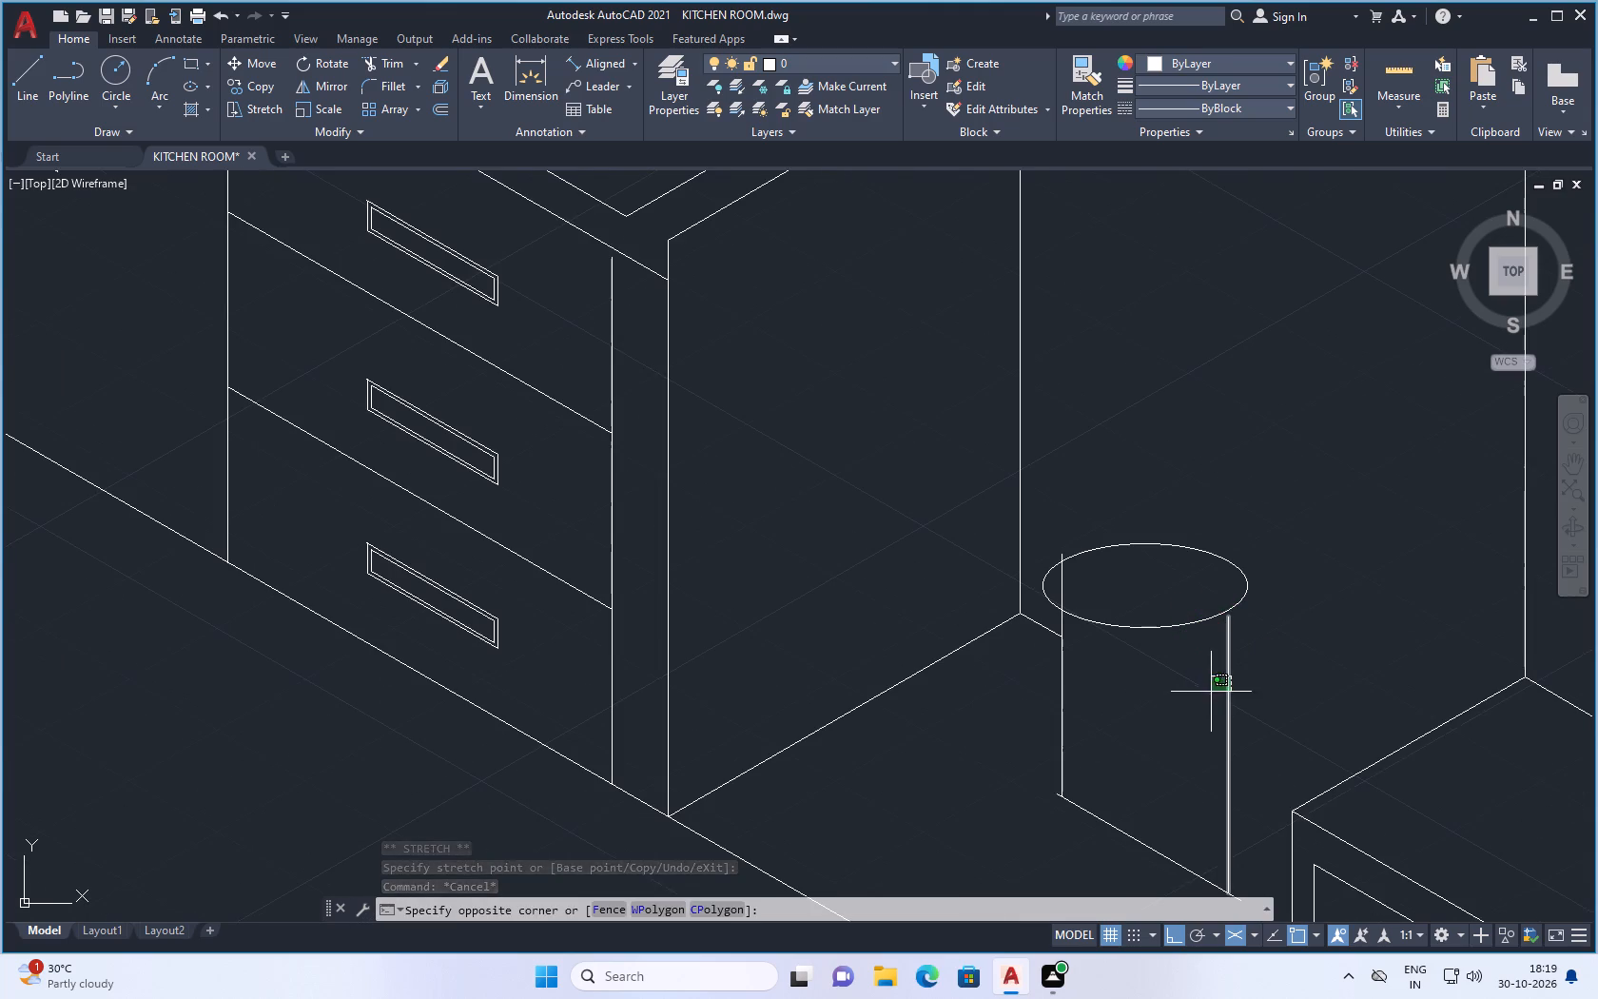
pyautogui.click(1211, 692)
pyautogui.moveTo(1065, 689); pyautogui.dragTo(1055, 695)
pyautogui.click(1028, 696)
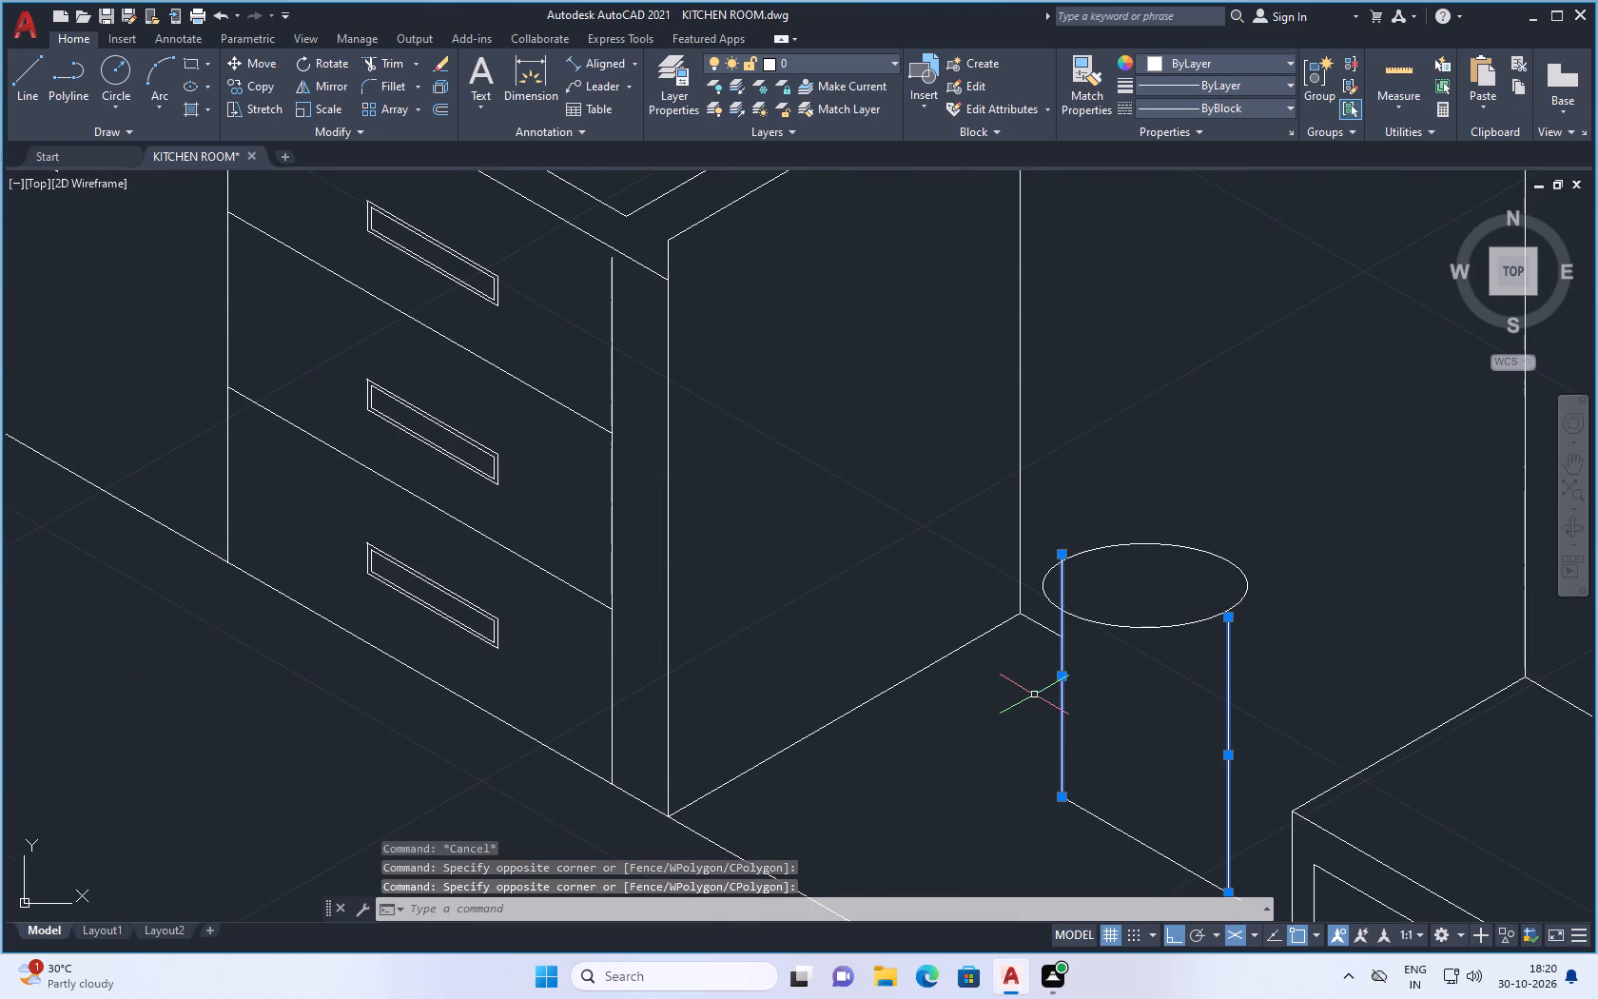
pyautogui.press('Delete')
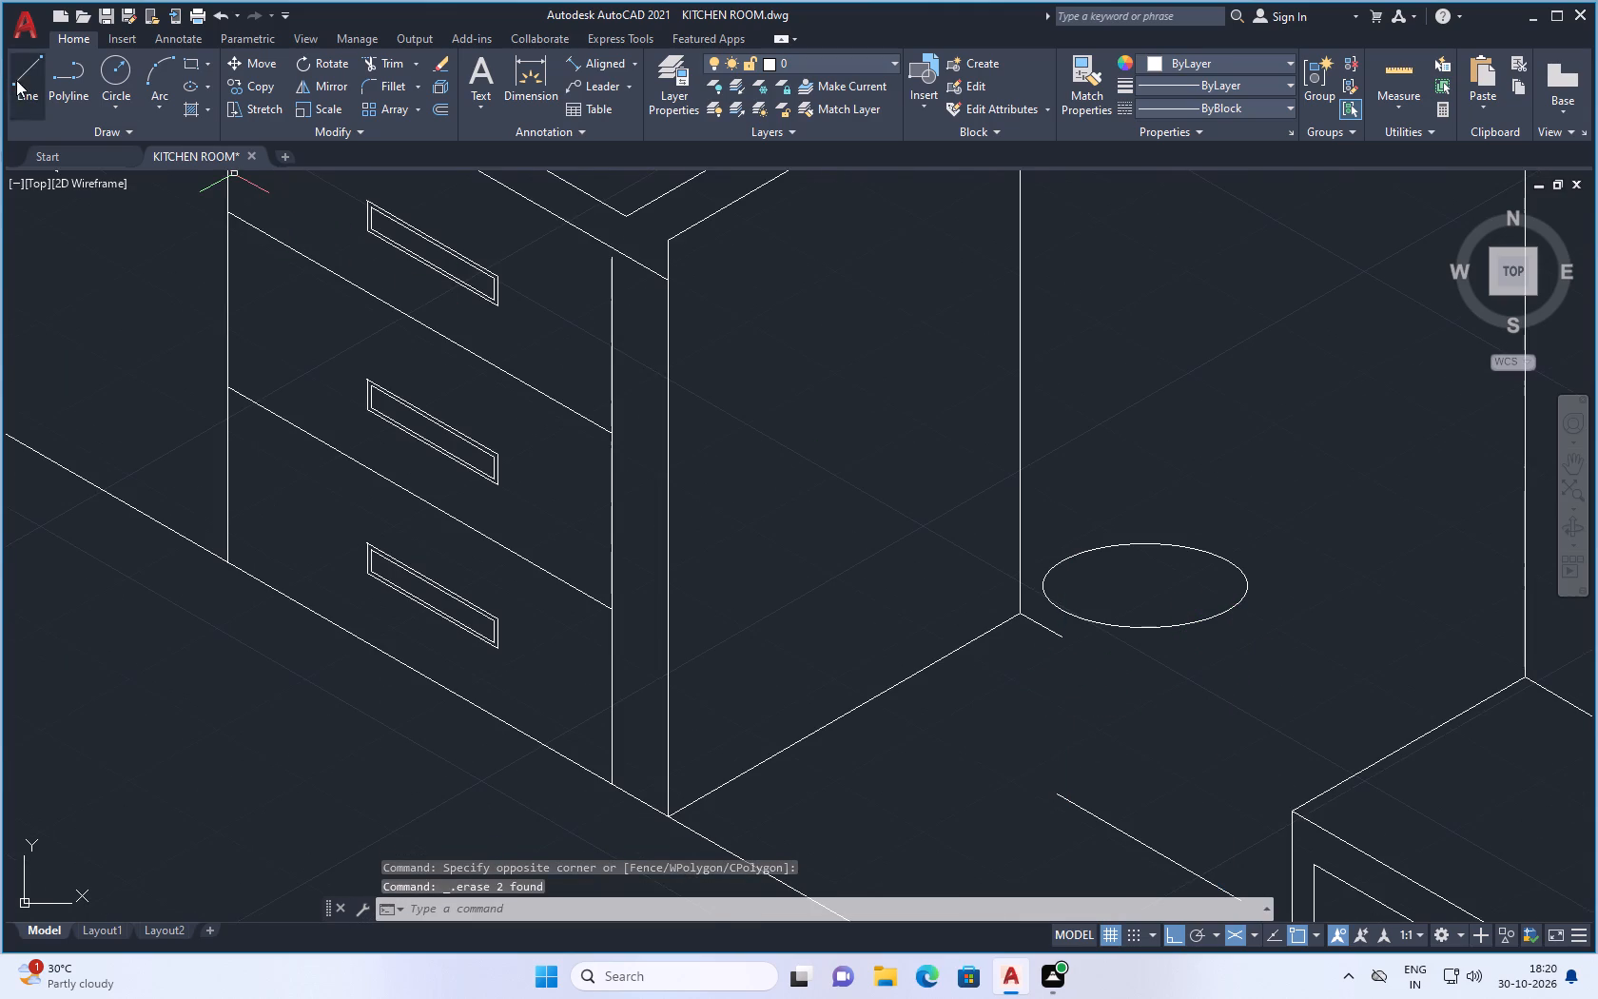
# With ortho off, draw a slanted side line about 21 units from the ellipse's counter-side quadrant to the 330° line's near end.
pyautogui.click(16, 80)
pyautogui.click(1173, 931)
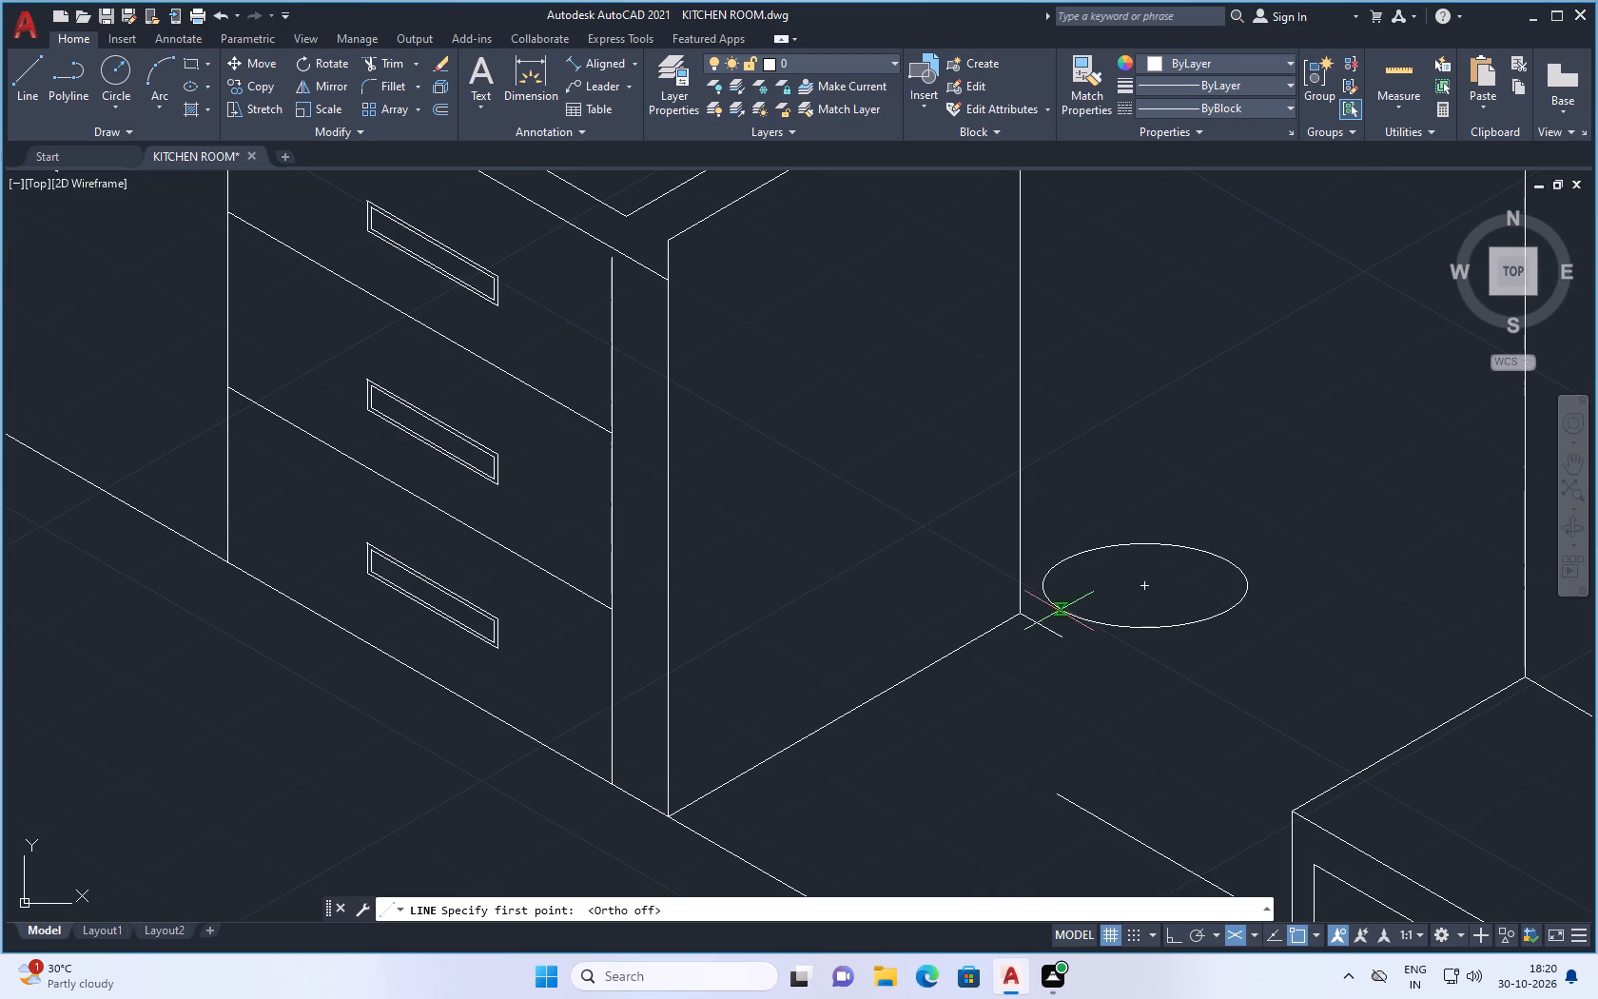
pyautogui.moveTo(1034, 580); pyautogui.dragTo(1039, 600)
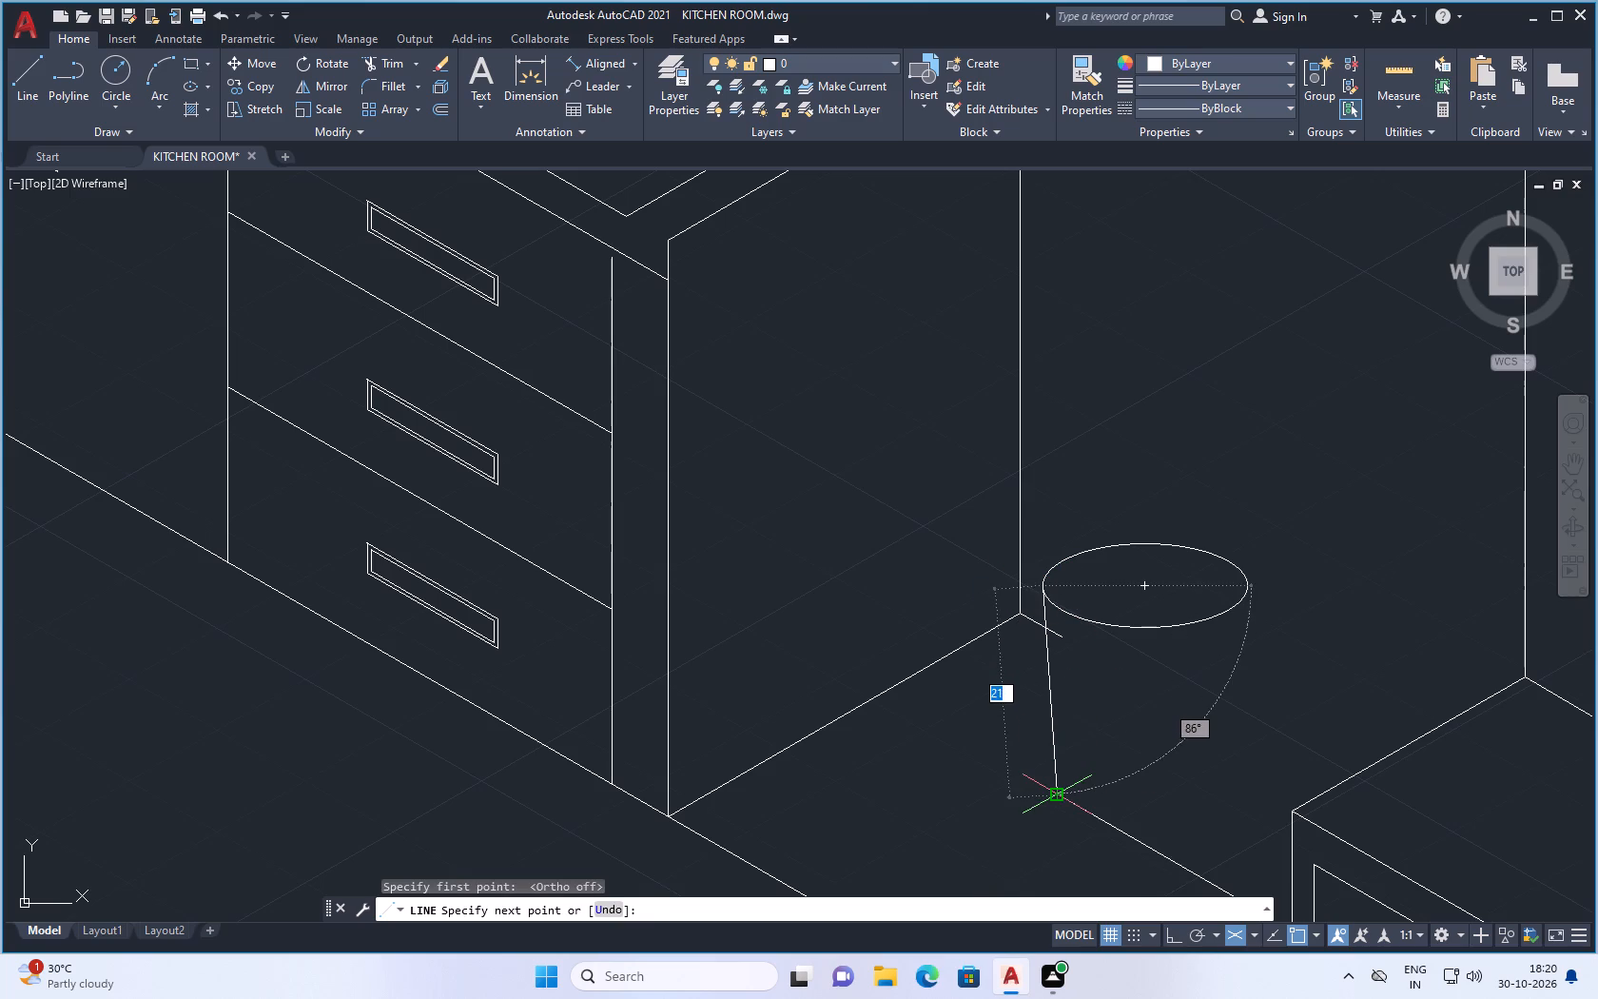
pyautogui.click(1058, 800)
pyautogui.press('space')
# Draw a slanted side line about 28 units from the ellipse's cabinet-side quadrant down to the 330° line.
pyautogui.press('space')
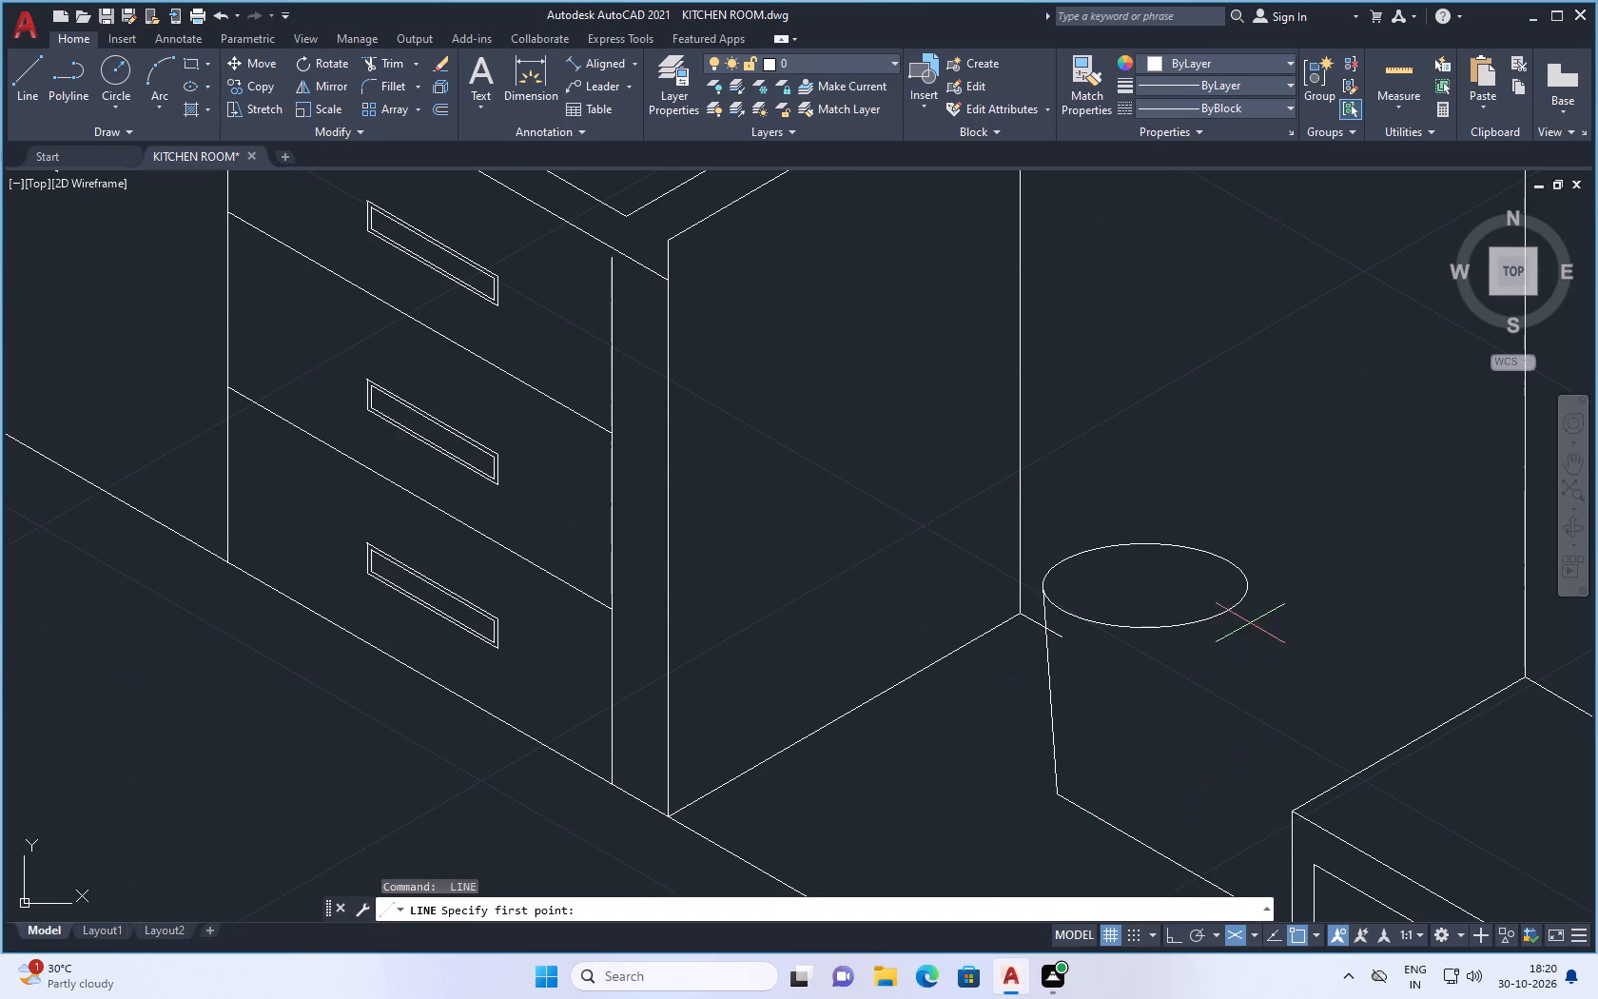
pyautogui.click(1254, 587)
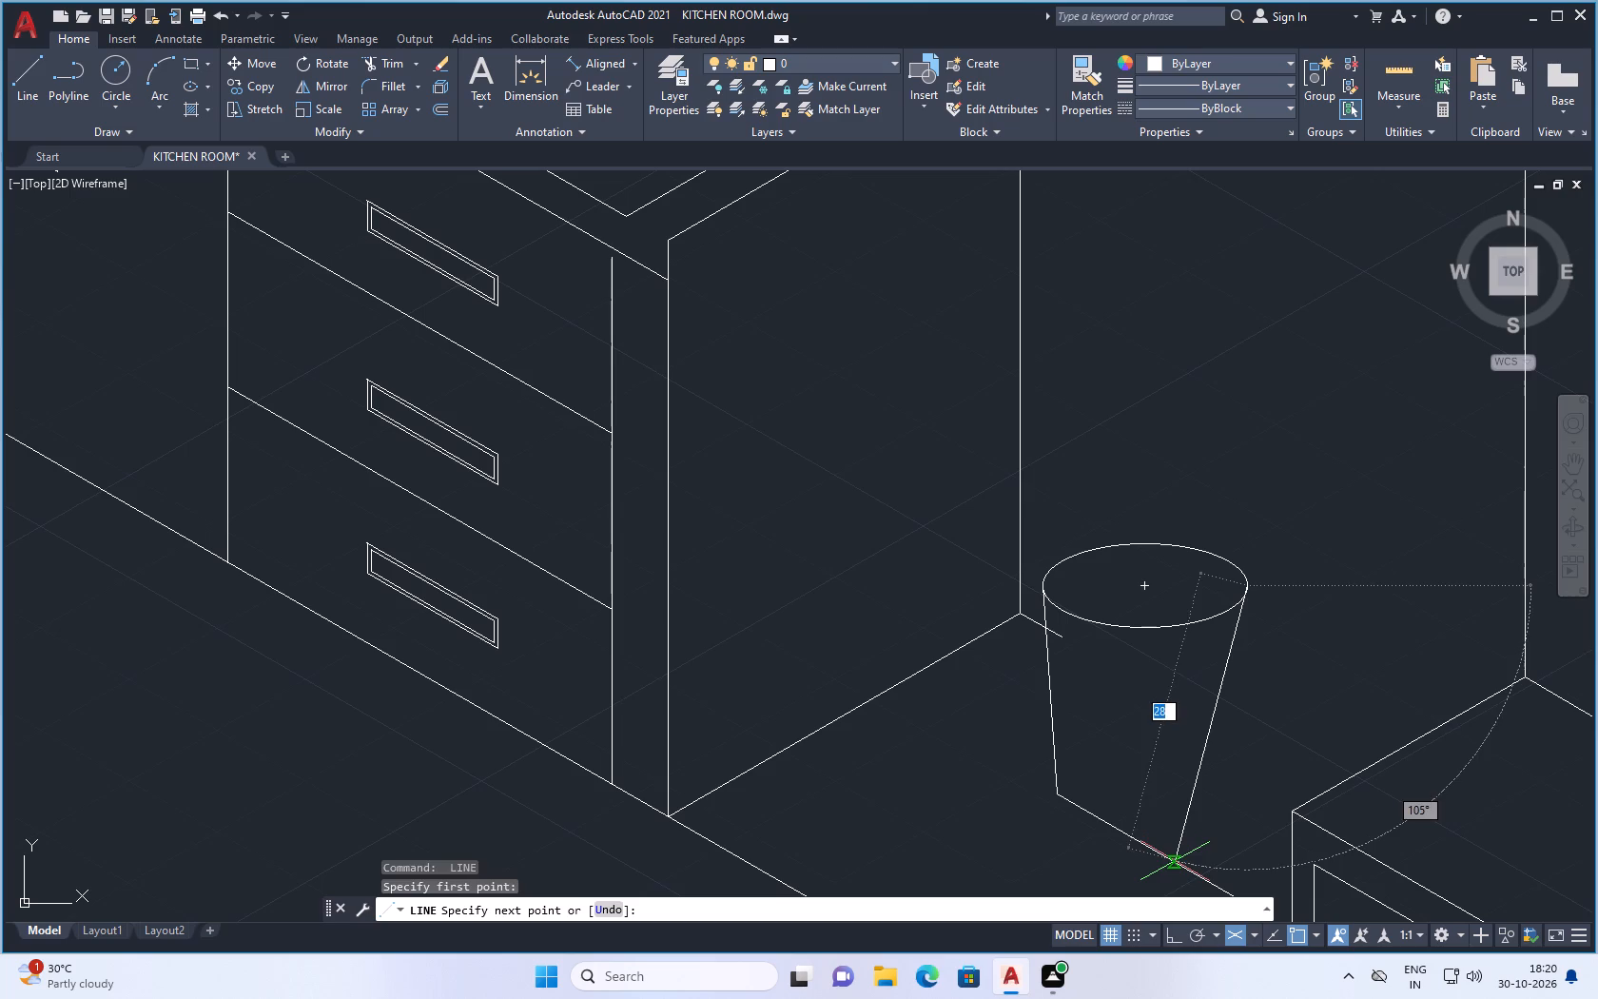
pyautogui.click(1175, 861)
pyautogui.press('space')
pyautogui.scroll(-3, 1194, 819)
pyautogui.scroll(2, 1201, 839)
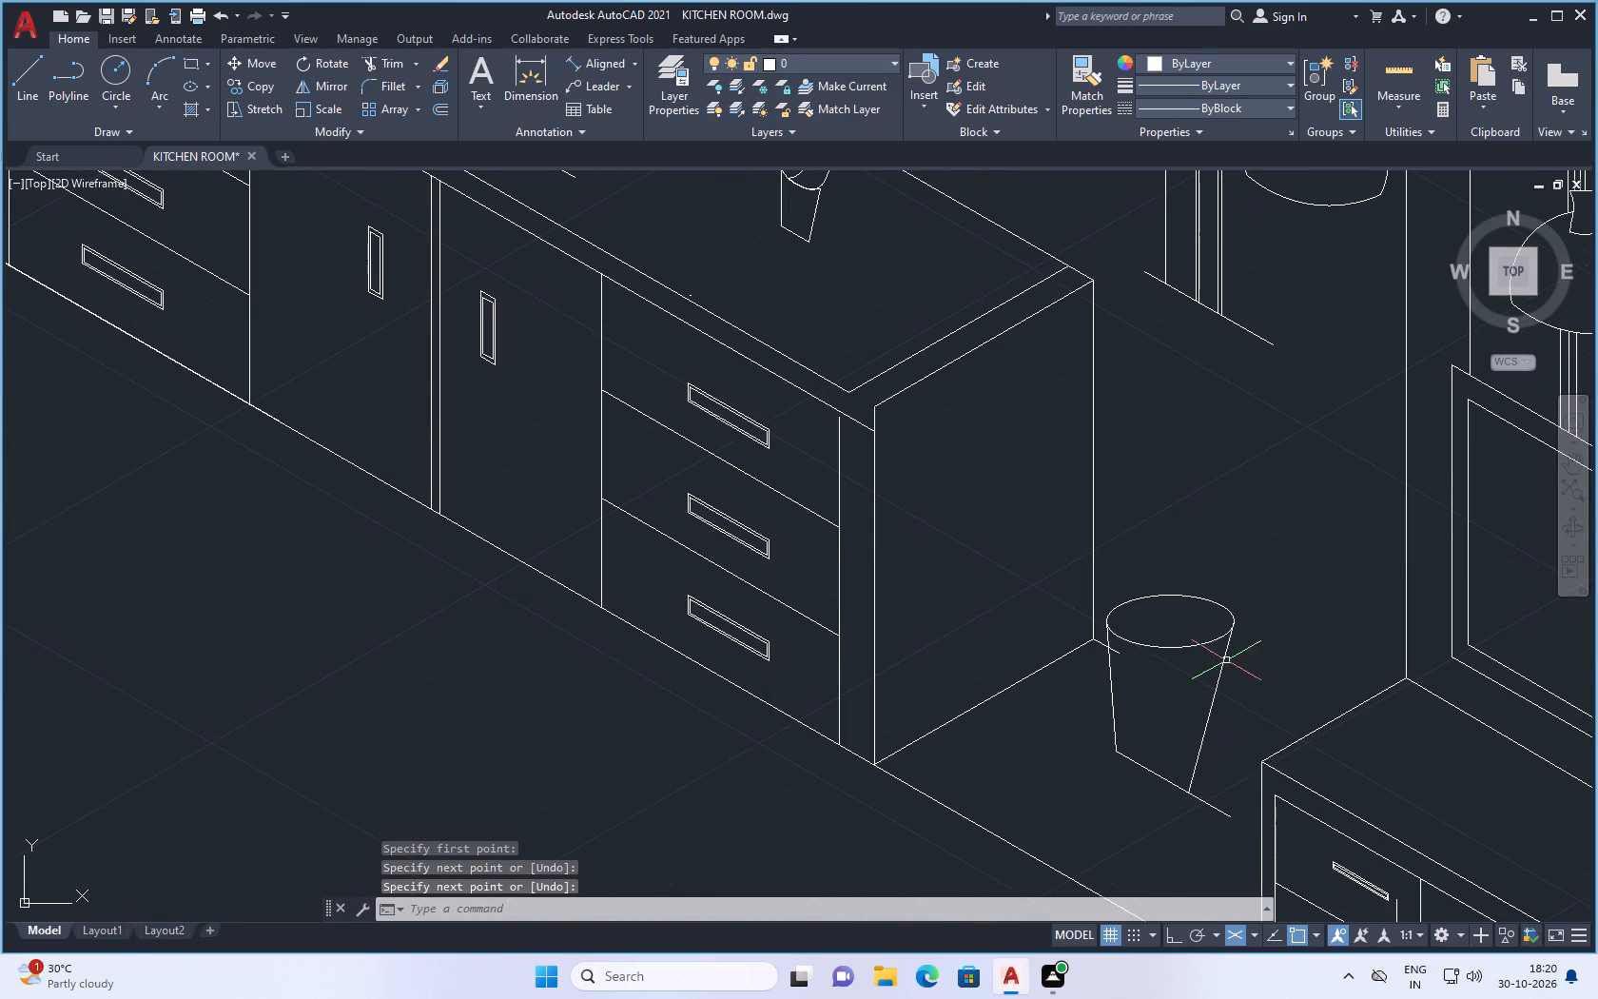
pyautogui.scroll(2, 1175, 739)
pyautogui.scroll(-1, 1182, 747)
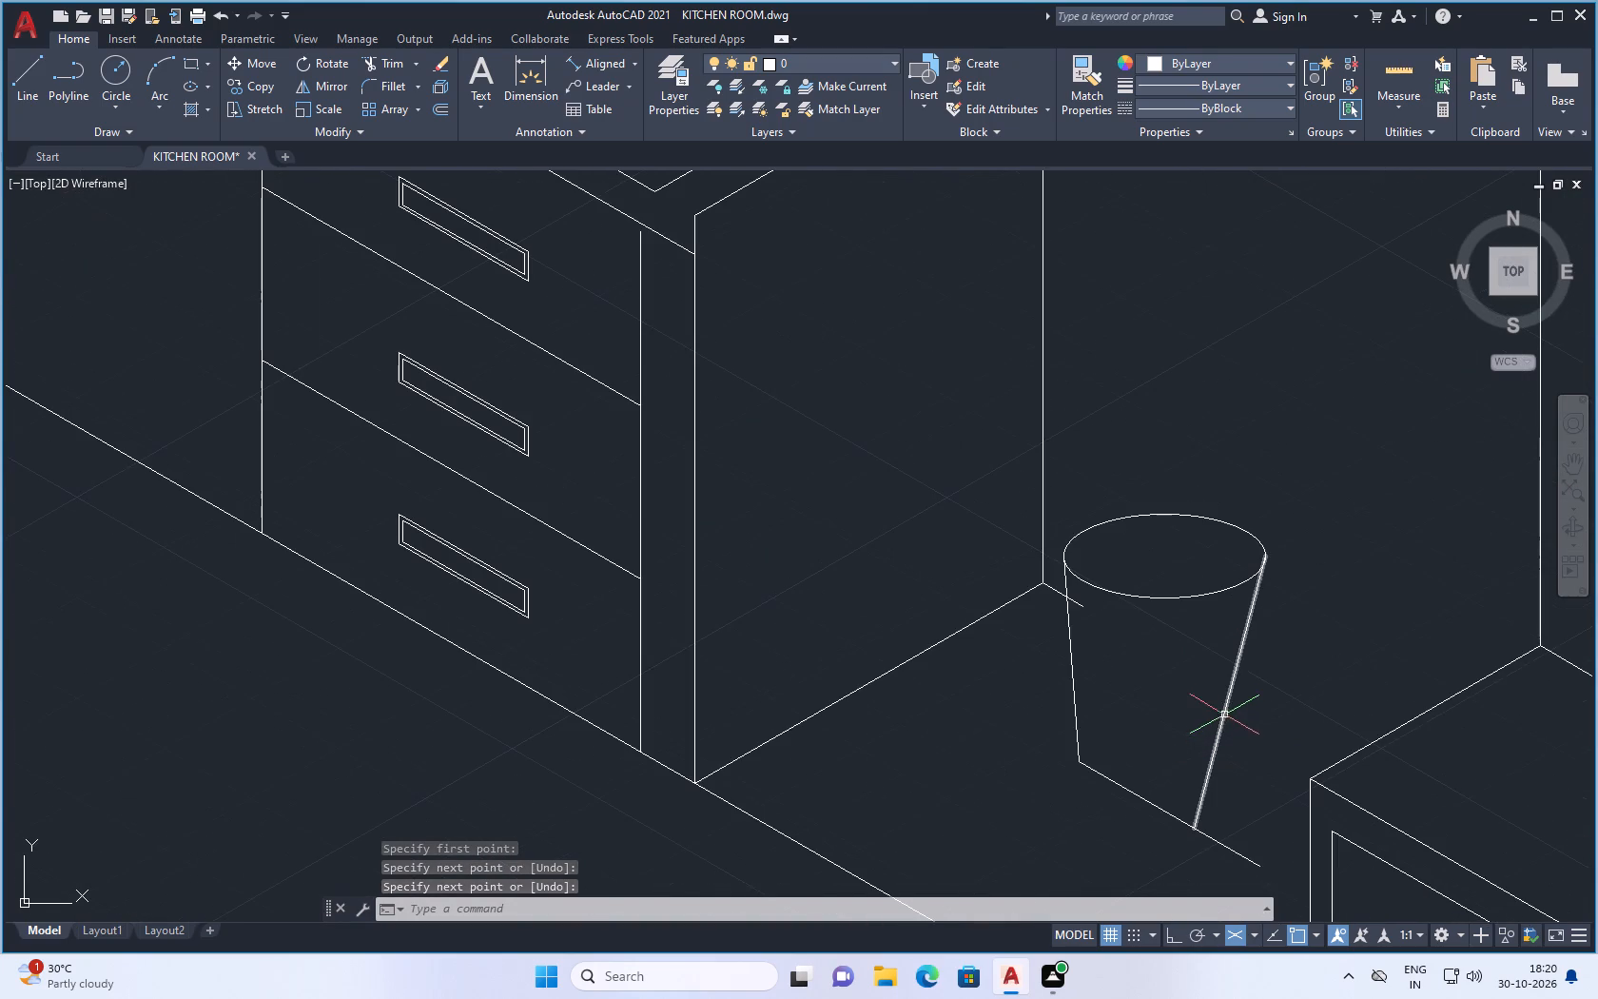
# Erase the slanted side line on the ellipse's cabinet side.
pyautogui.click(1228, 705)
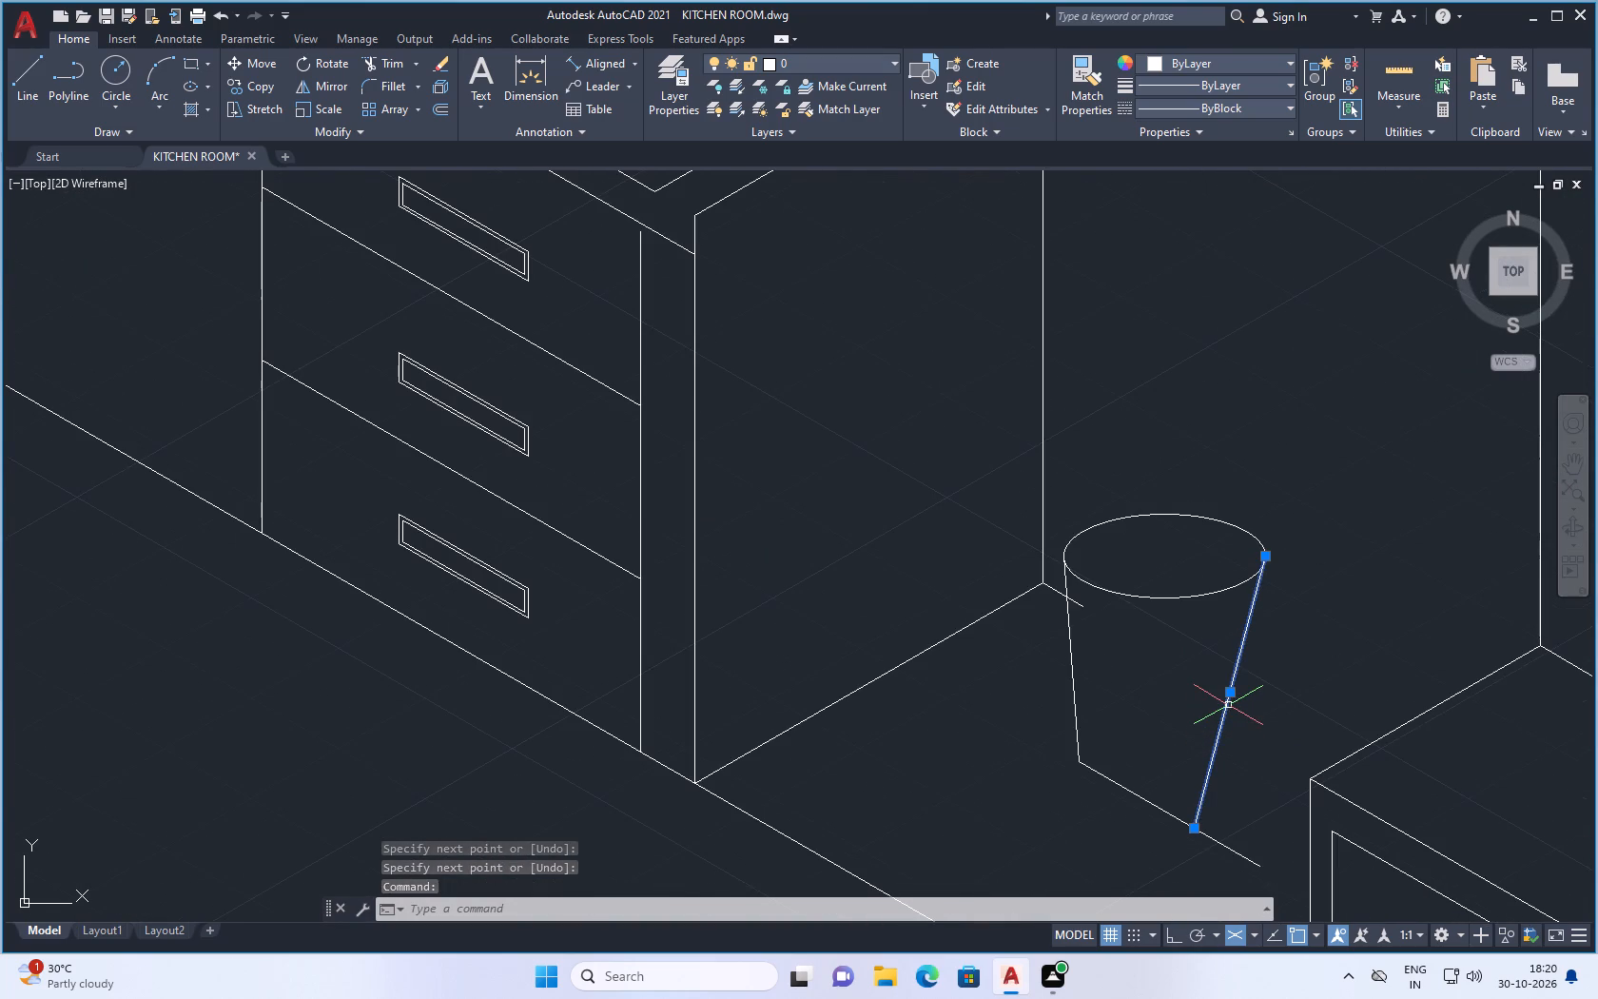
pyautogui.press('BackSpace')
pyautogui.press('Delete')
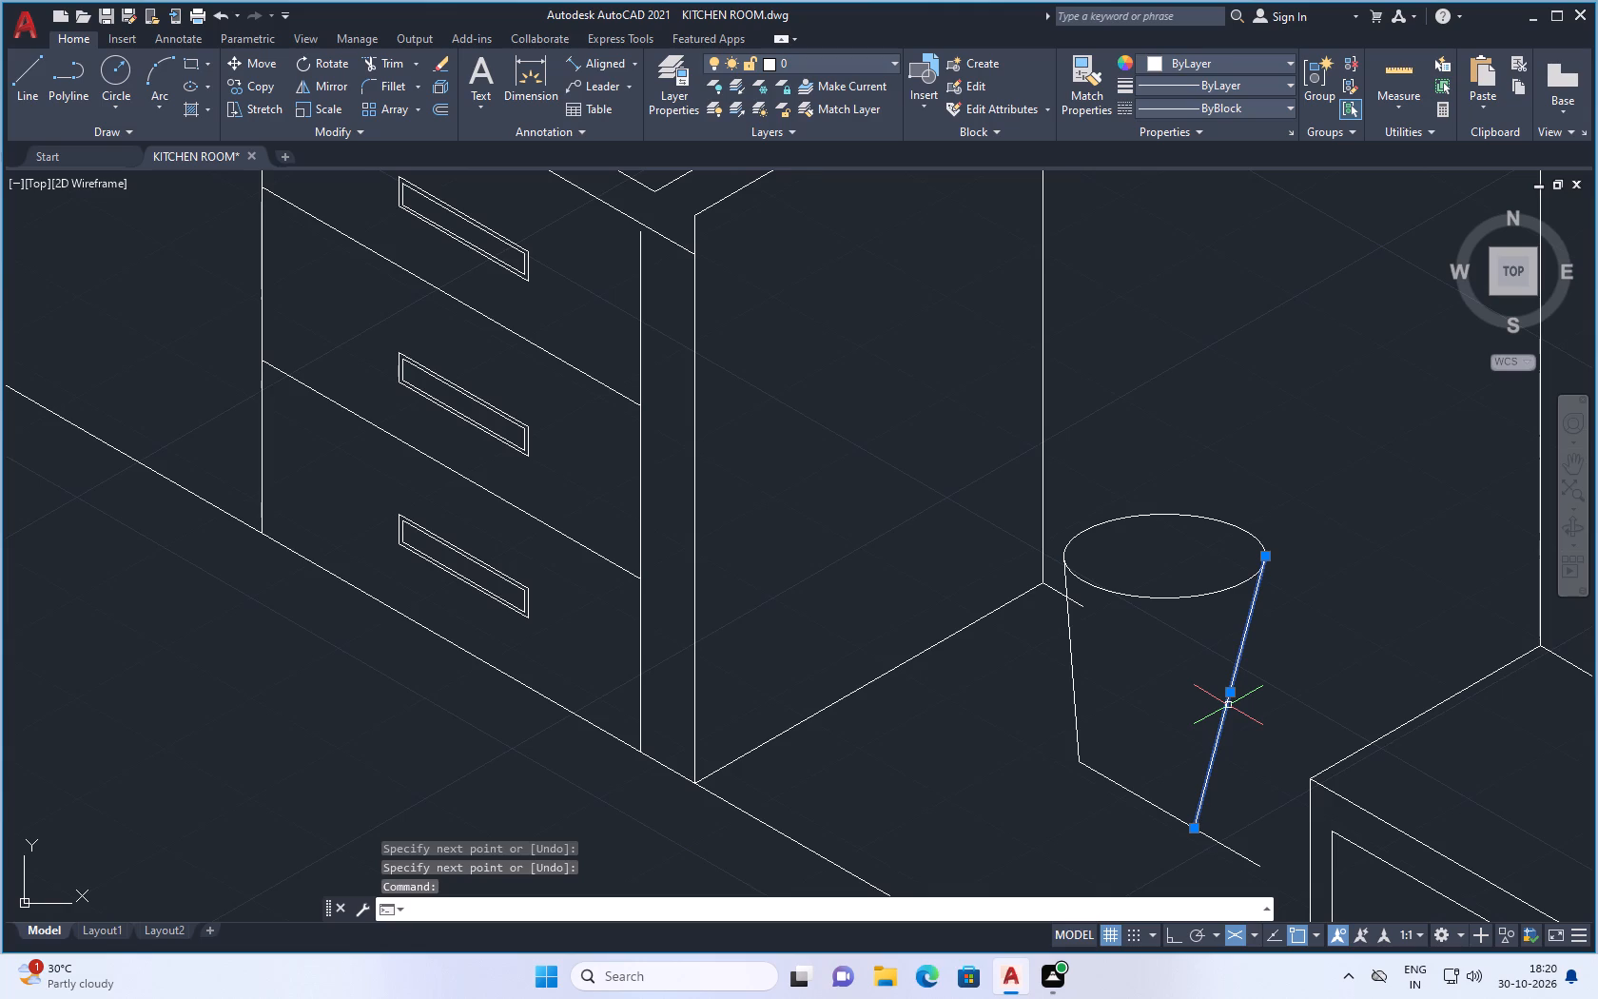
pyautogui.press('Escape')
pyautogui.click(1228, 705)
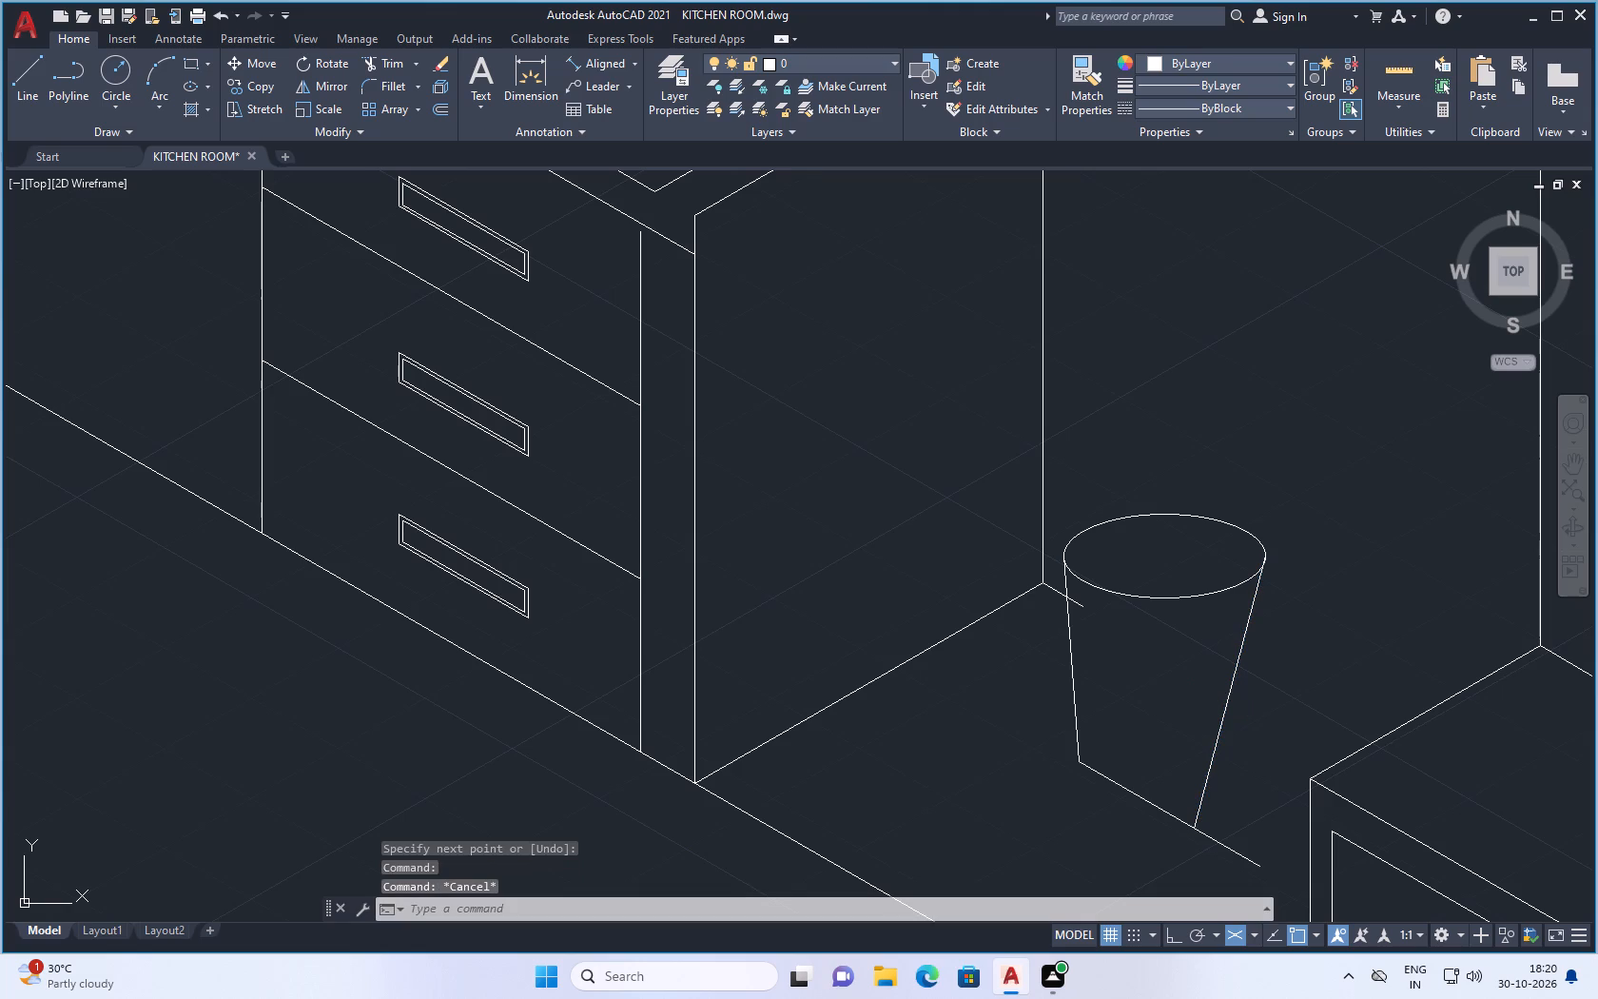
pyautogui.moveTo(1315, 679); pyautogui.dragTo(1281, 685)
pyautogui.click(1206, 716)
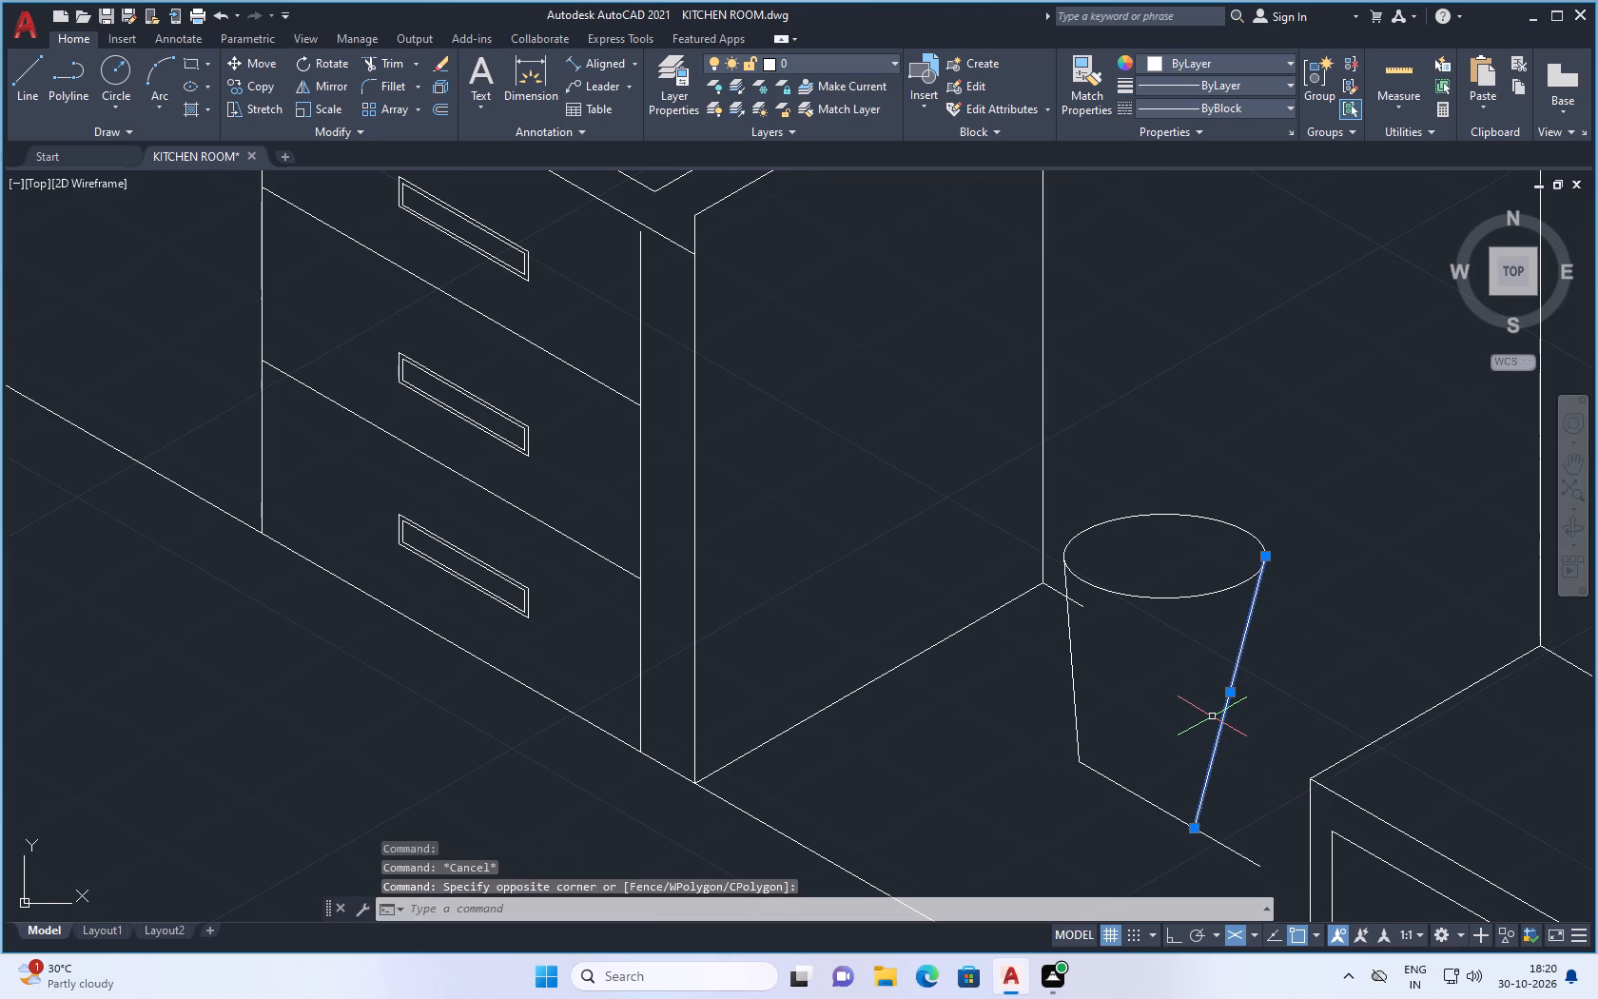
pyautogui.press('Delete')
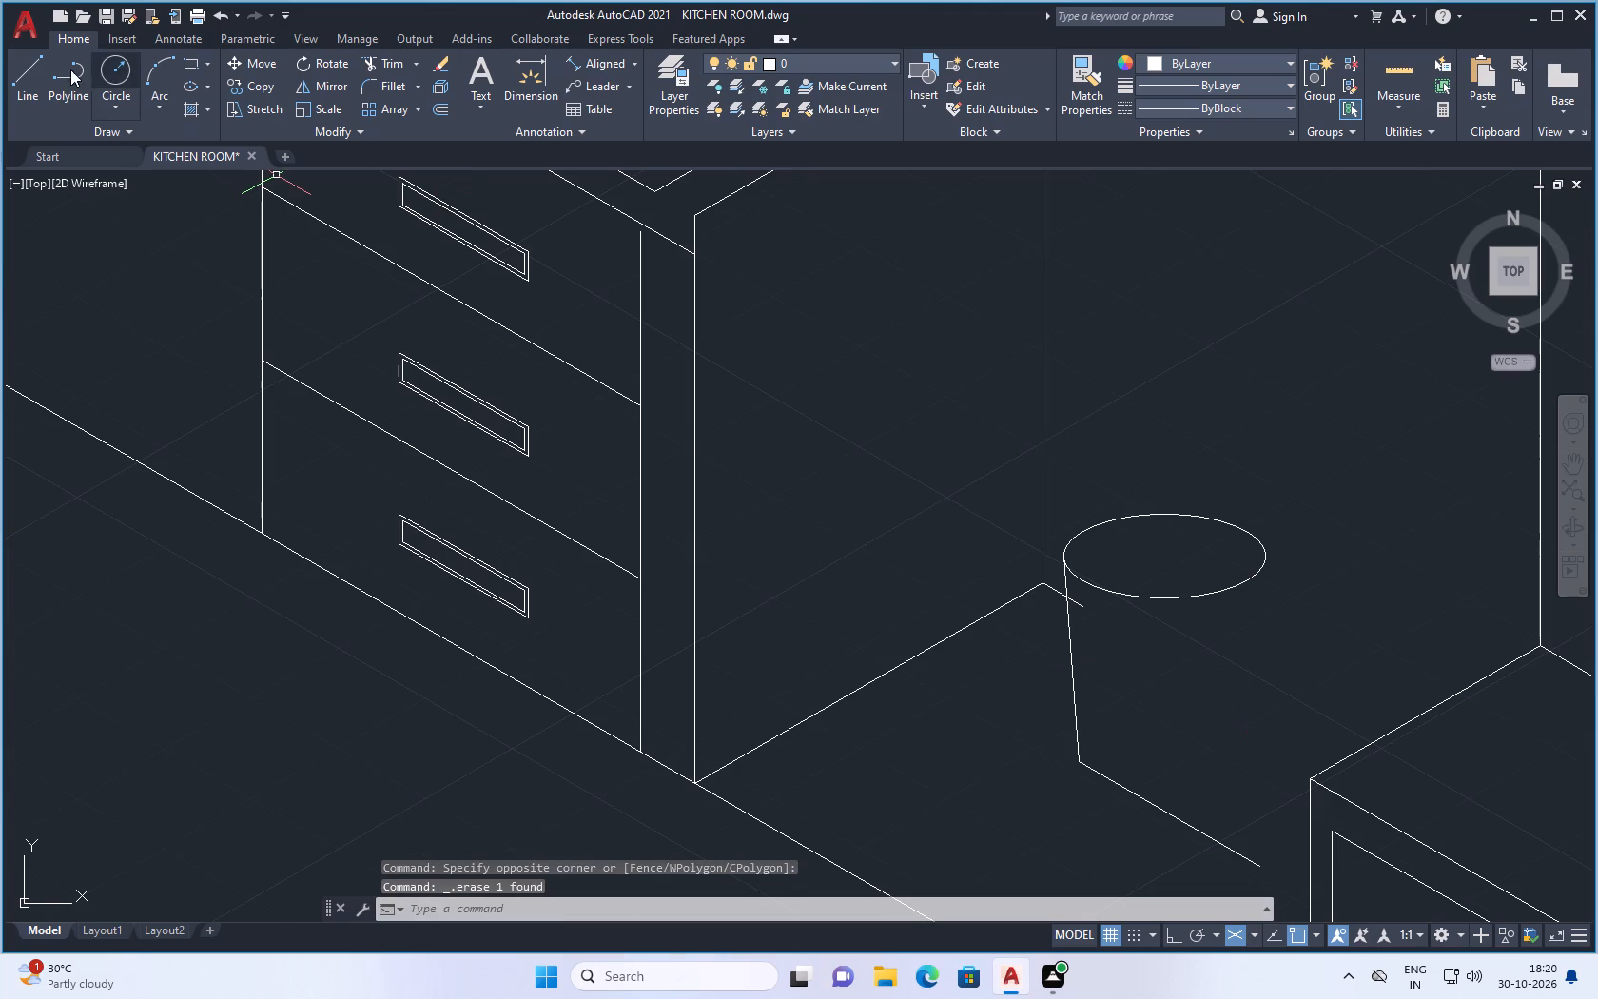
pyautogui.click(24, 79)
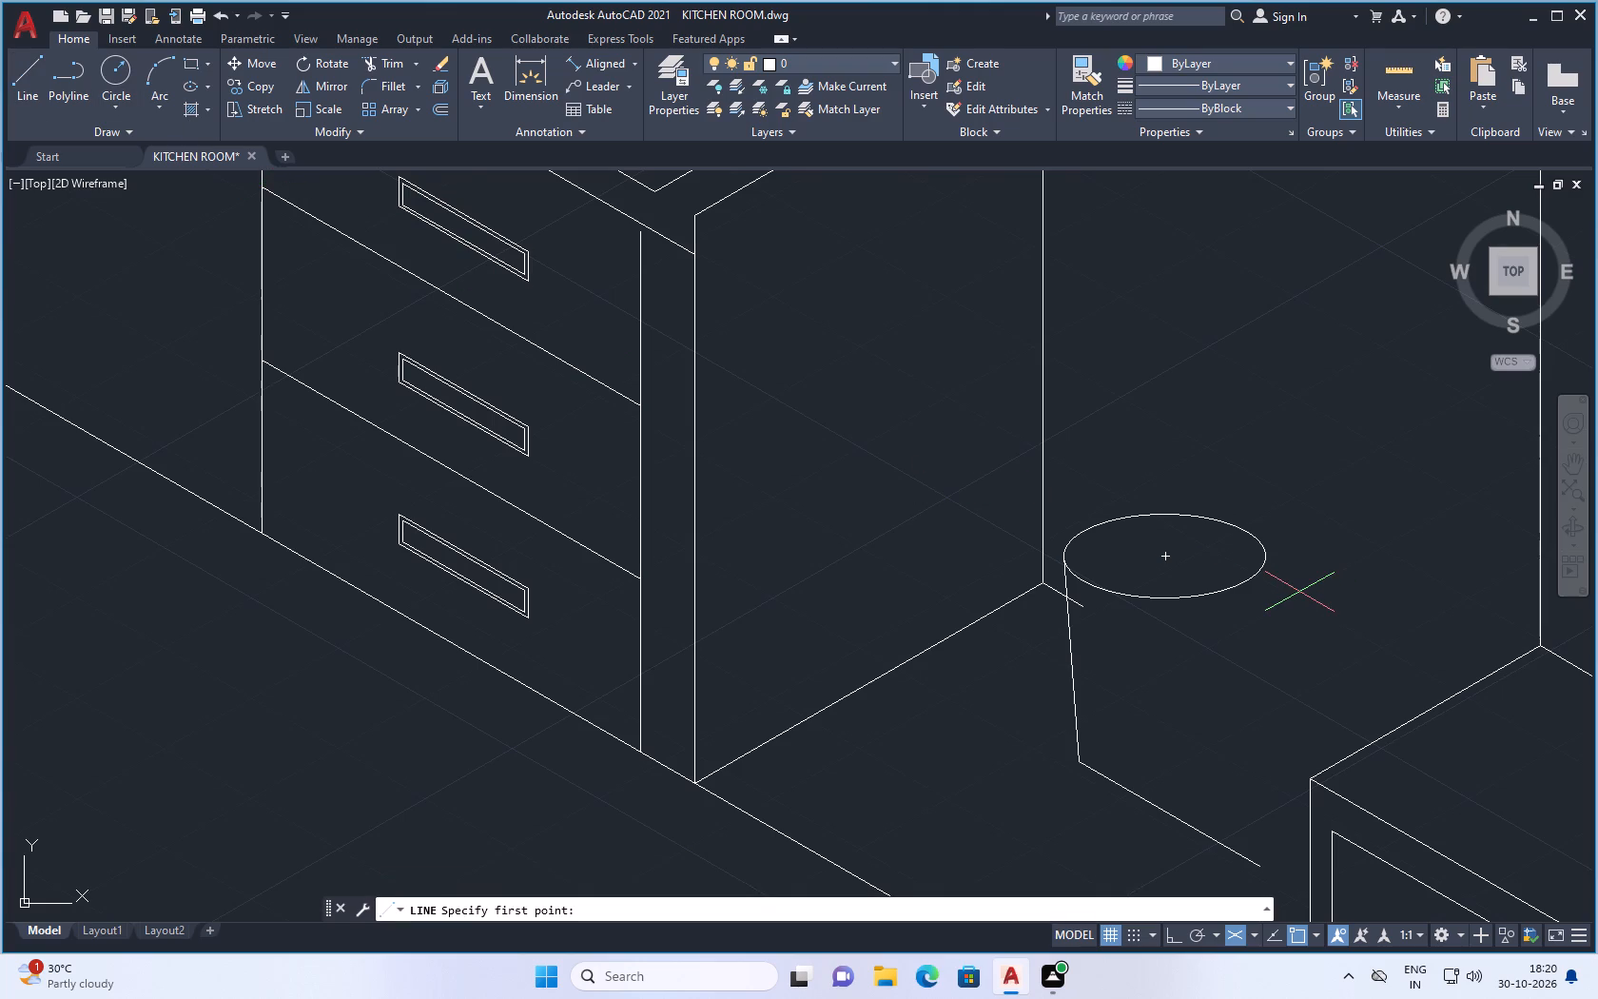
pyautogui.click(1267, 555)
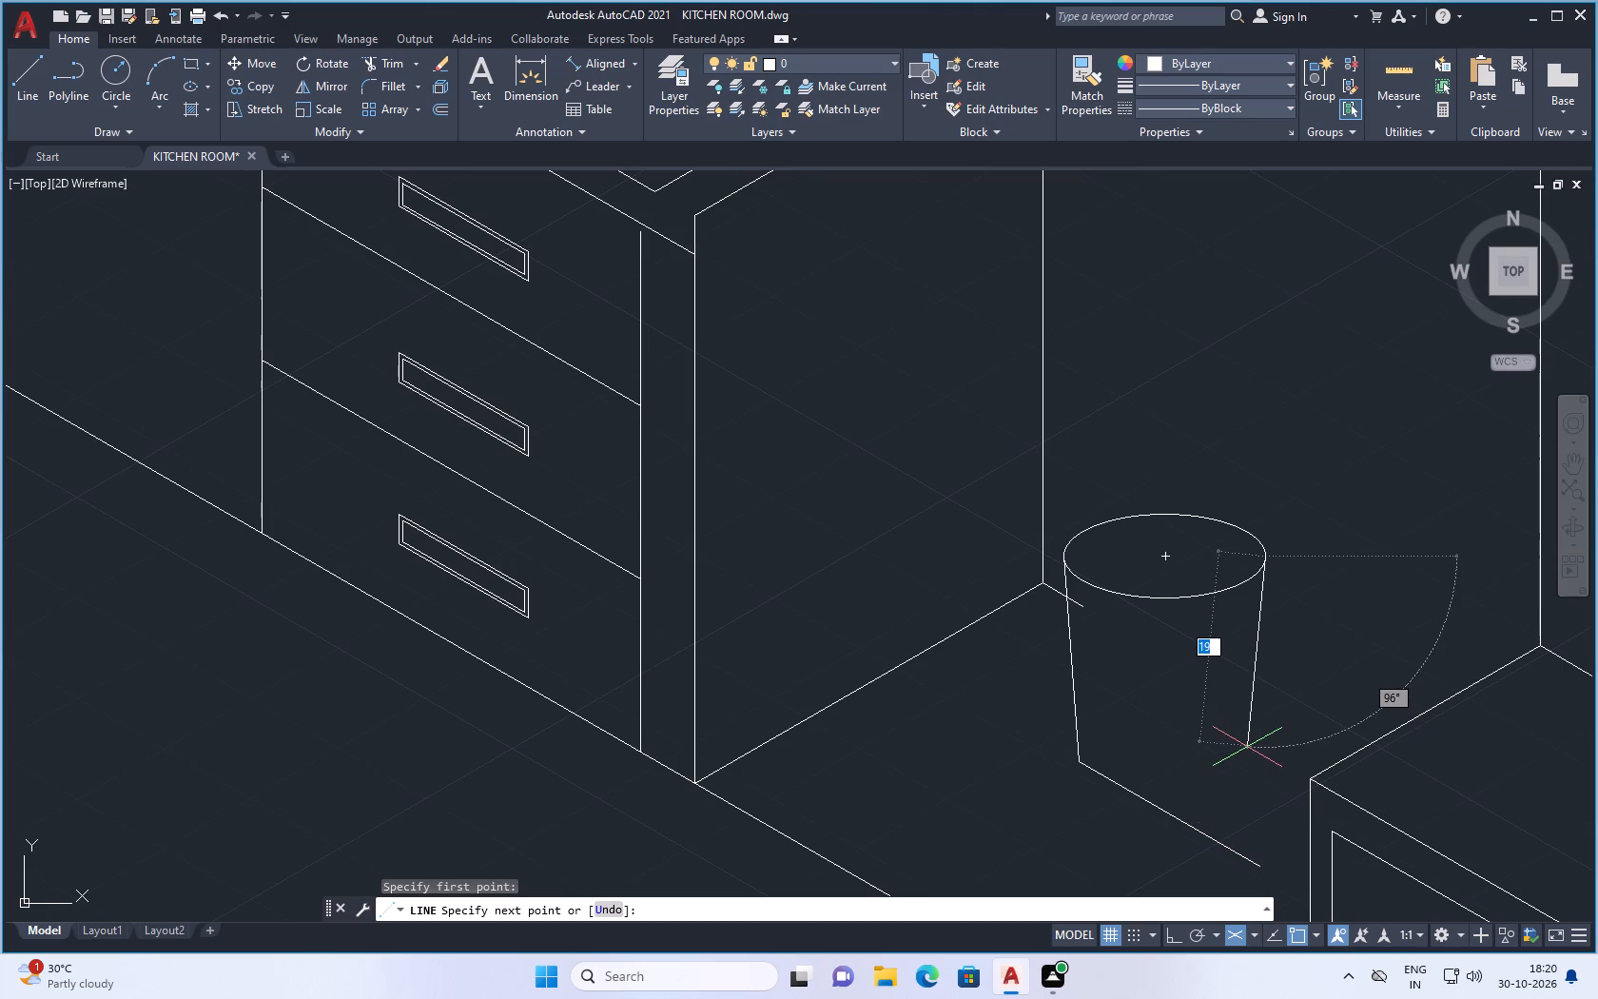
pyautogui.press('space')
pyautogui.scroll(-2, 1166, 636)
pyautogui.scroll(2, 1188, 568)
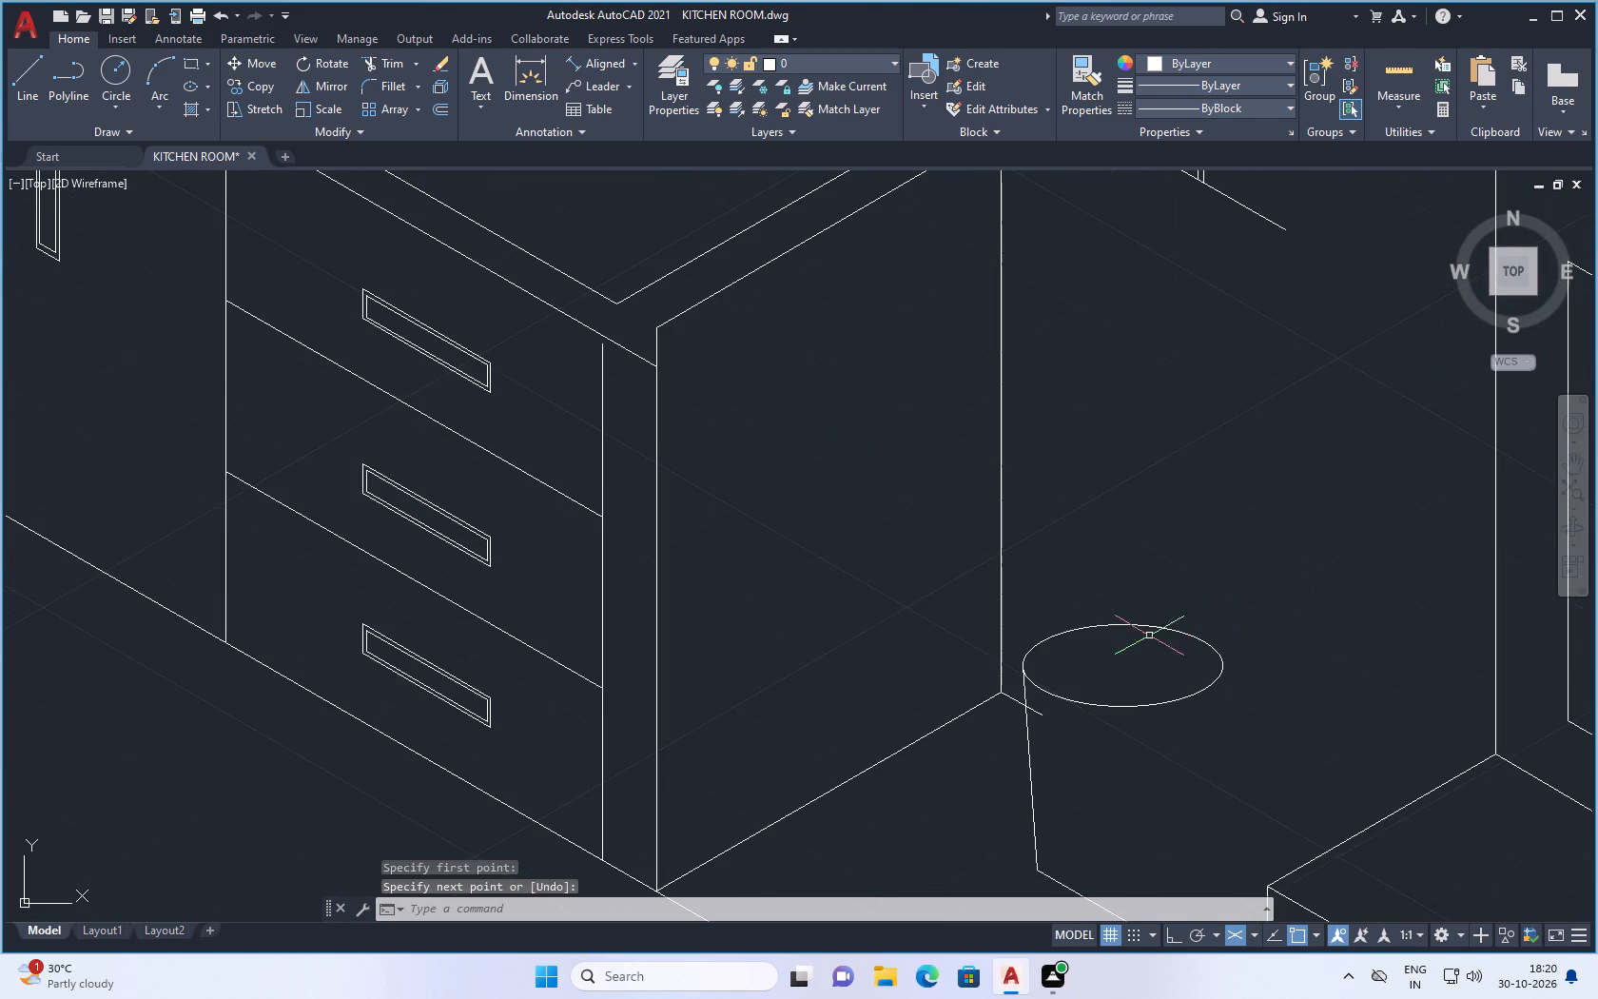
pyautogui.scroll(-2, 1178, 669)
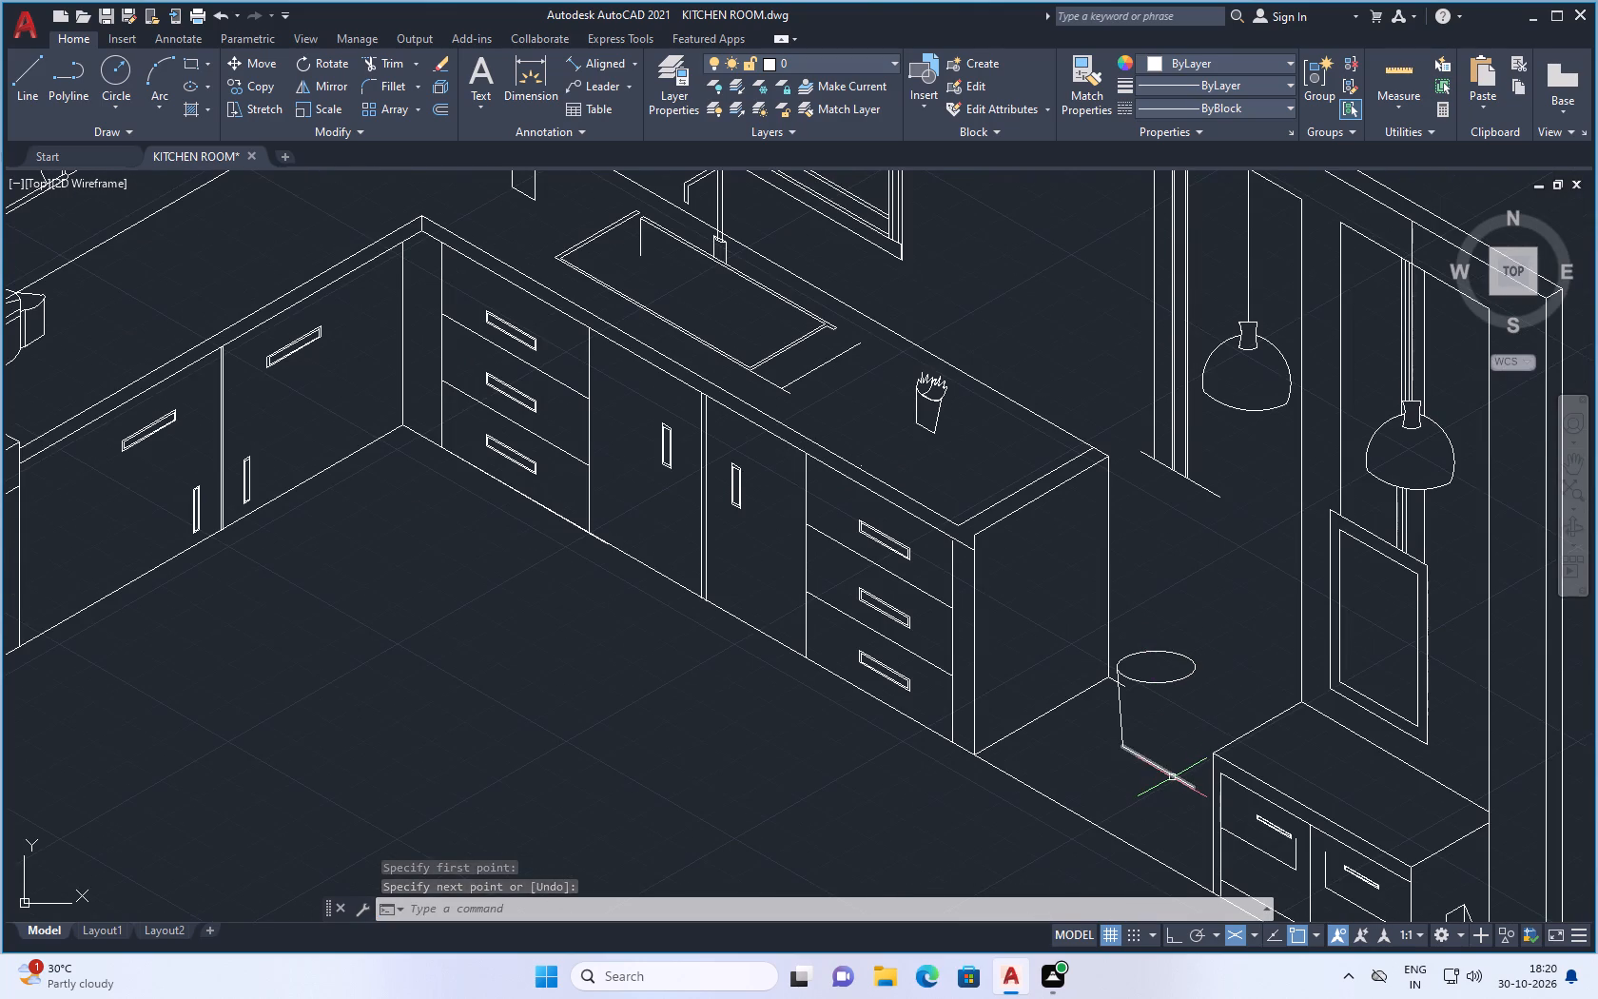
# Erase the 330° line running from the bottom of the counter-side slanted line.
pyautogui.click(1172, 777)
pyautogui.press('End')
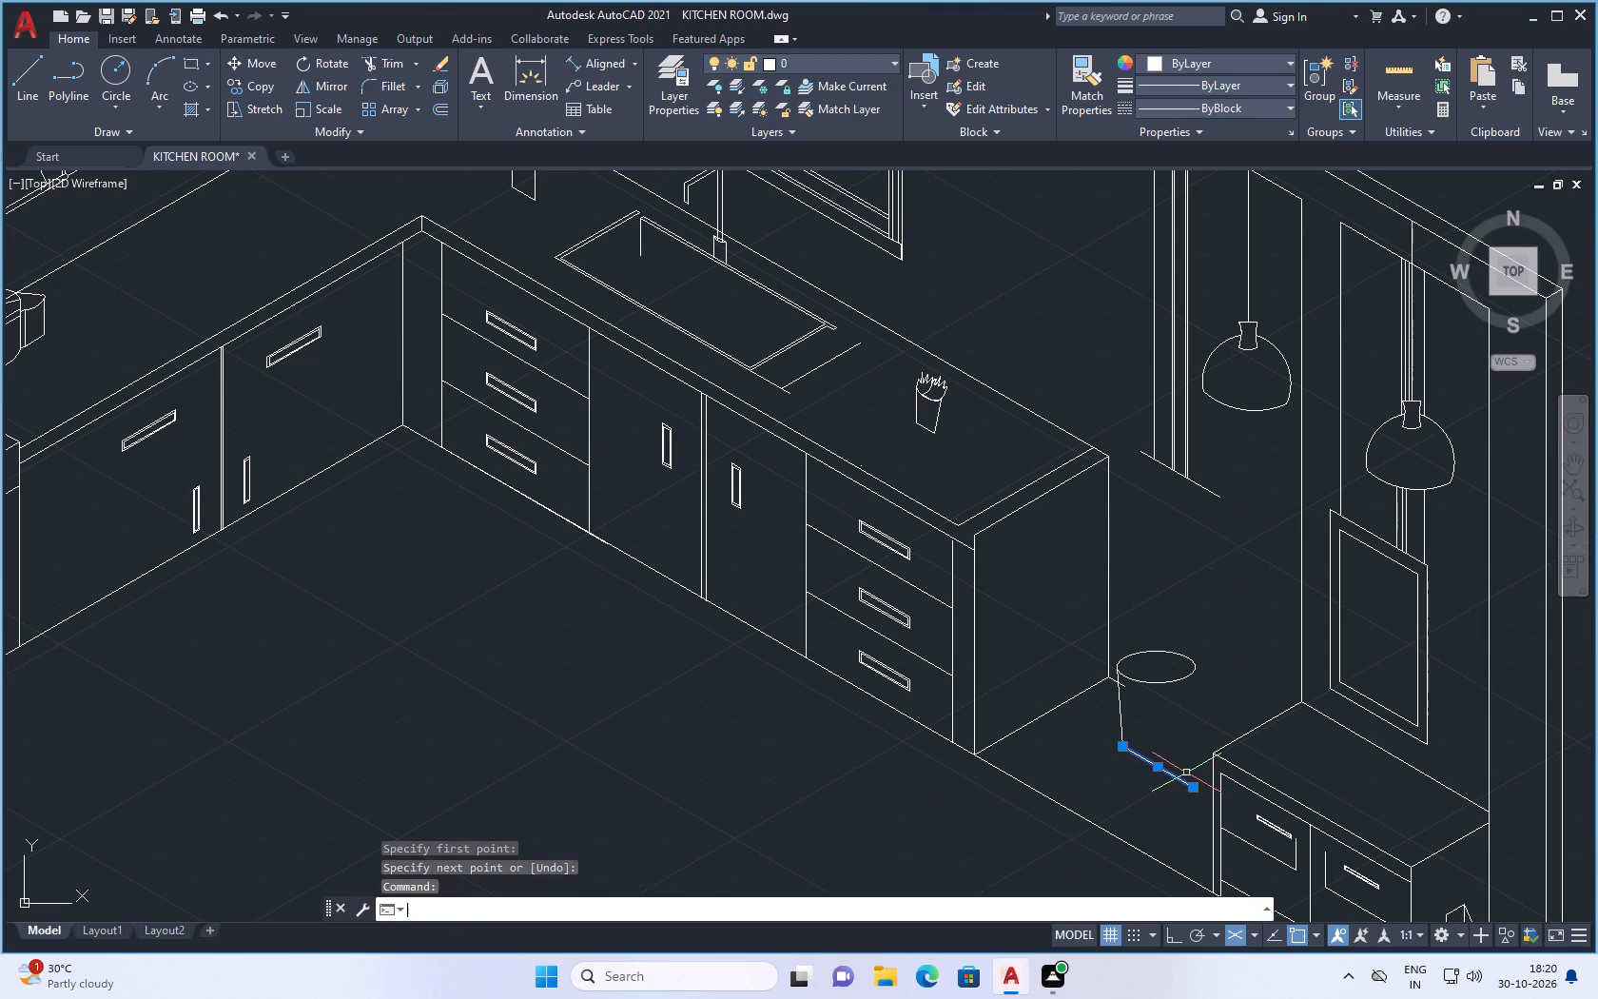
pyautogui.press('Delete')
pyautogui.press('Escape')
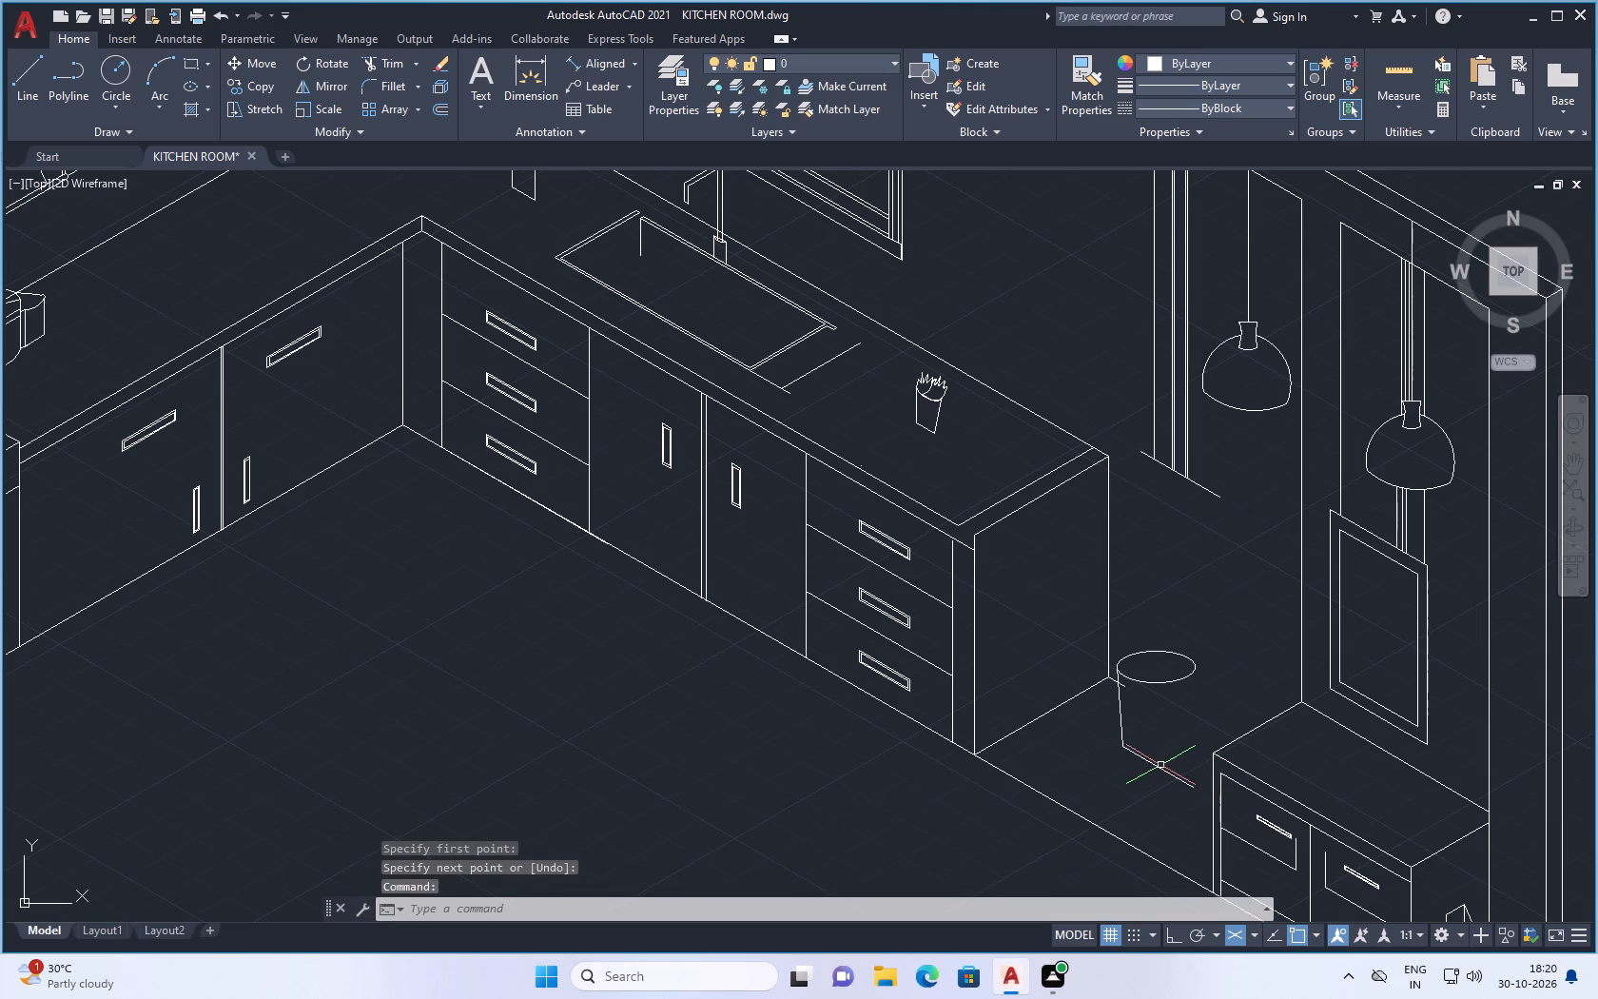
pyautogui.click(1150, 766)
pyautogui.press('Delete')
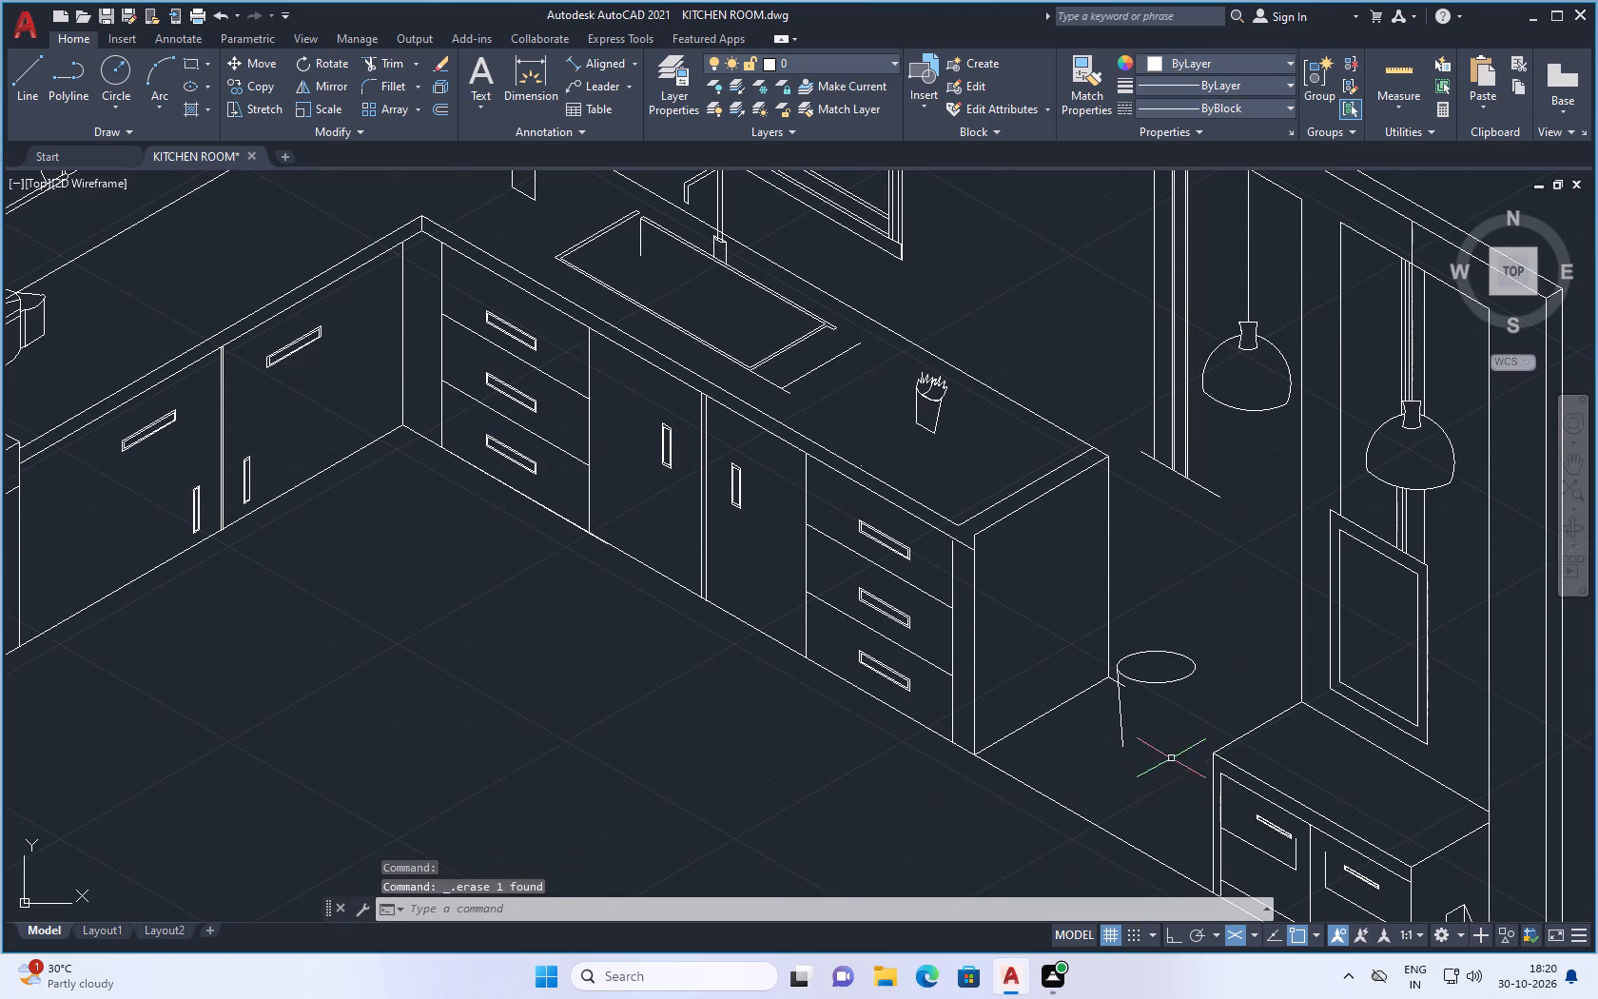
# Draw a nearly level base line about 19 units, rising about 4°, from the counter-side slanted line's bottom end towards the cabinet.
pyautogui.click(29, 70)
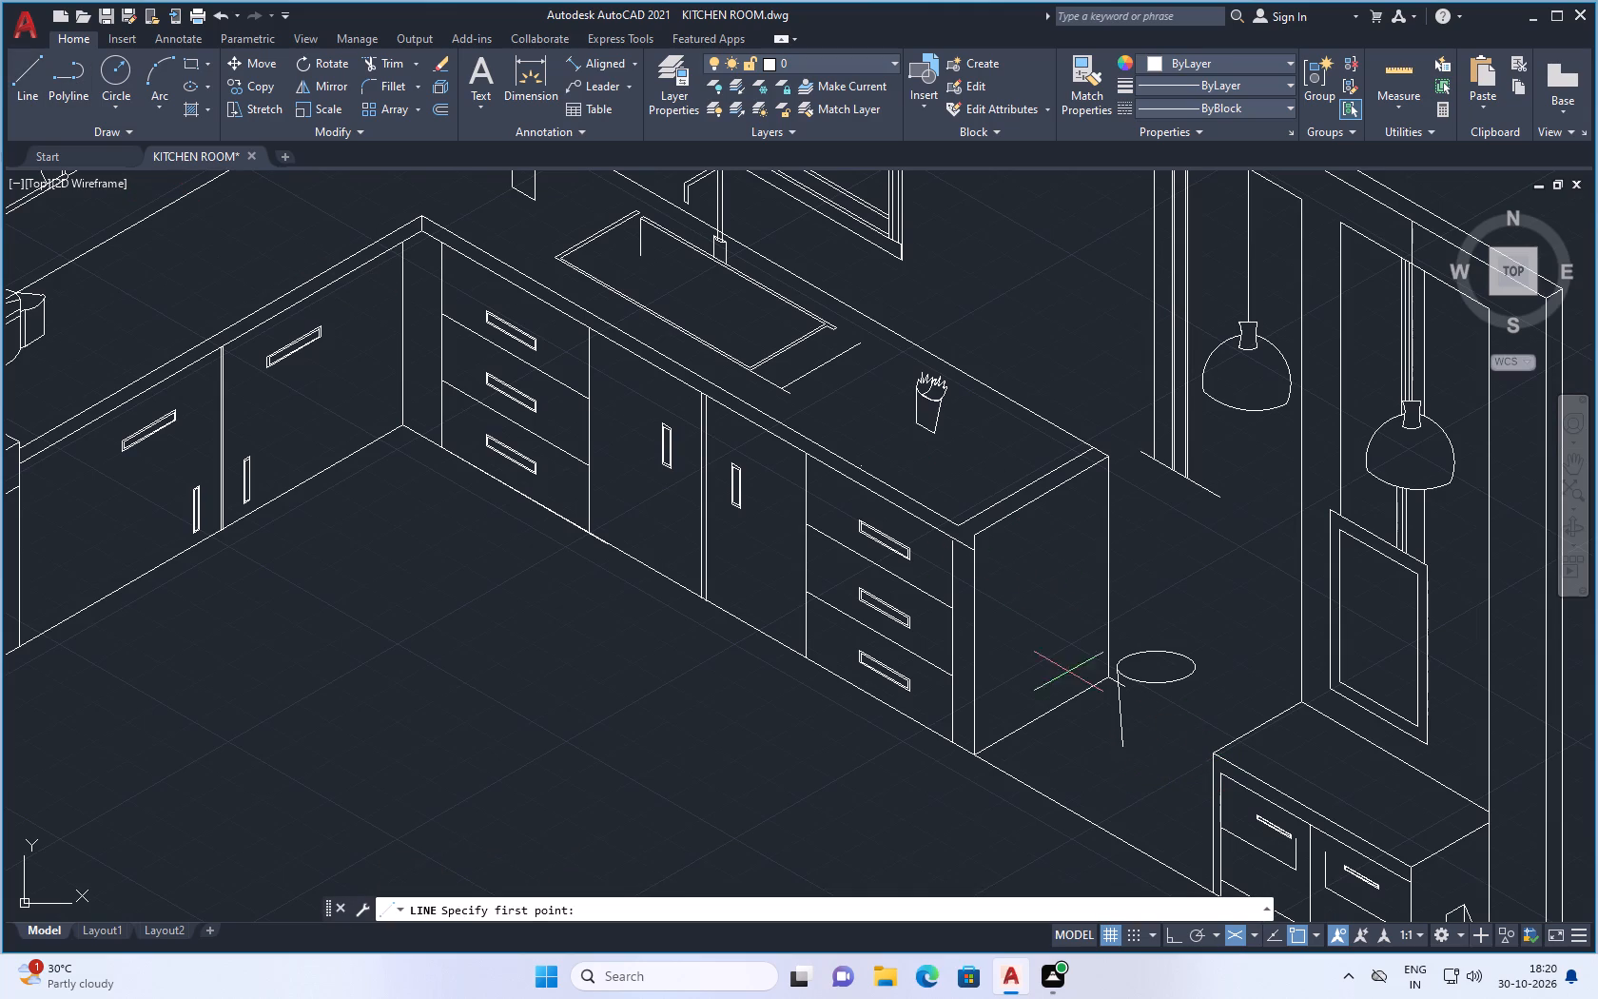
pyautogui.scroll(1, 1160, 765)
pyautogui.click(1101, 737)
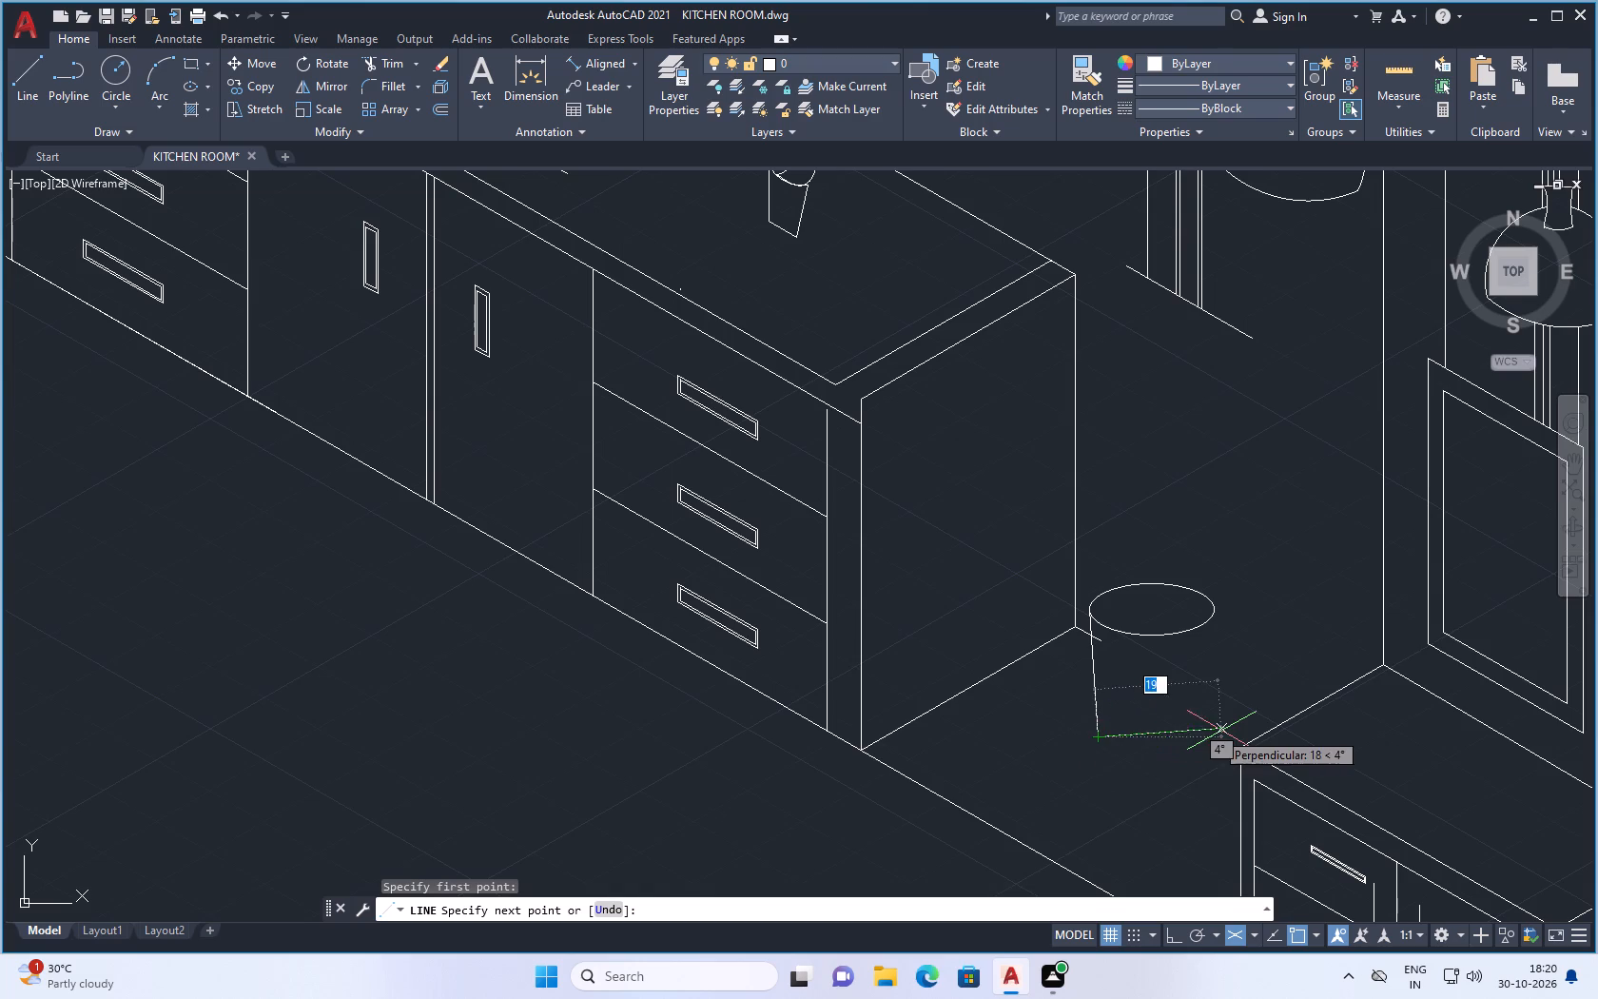
pyautogui.click(1227, 728)
pyautogui.press('space')
# Draw a side line from the ellipse's cabinet-side quadrant down to the base line near its free end.
pyautogui.press('space')
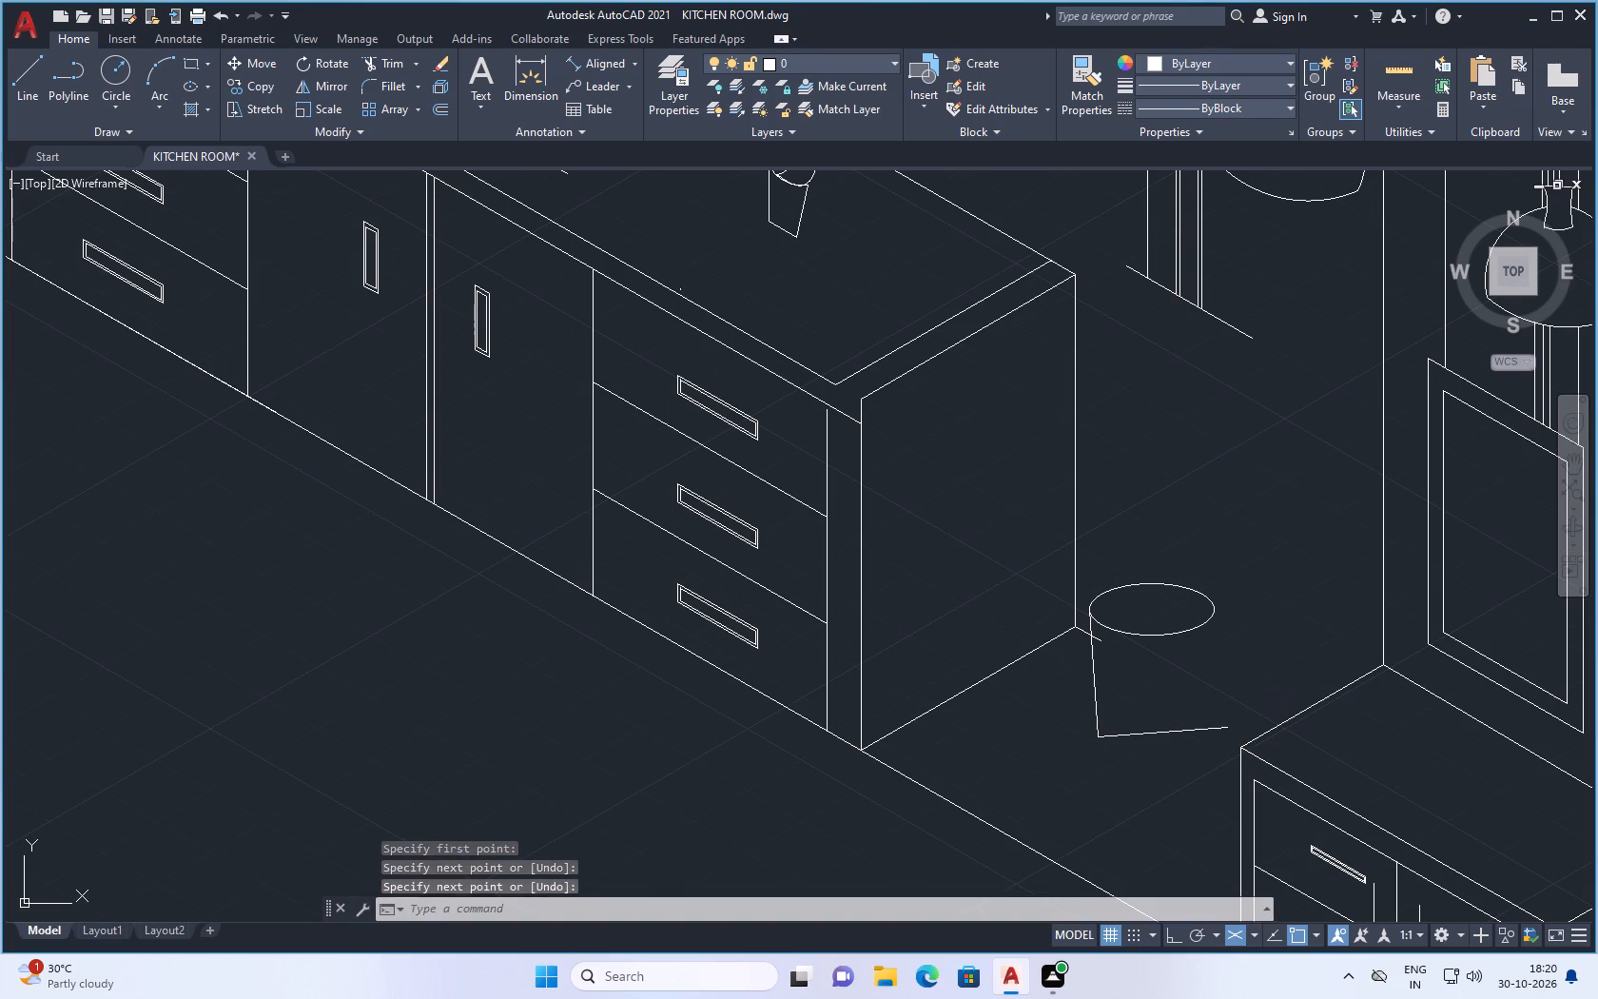
pyautogui.click(1219, 605)
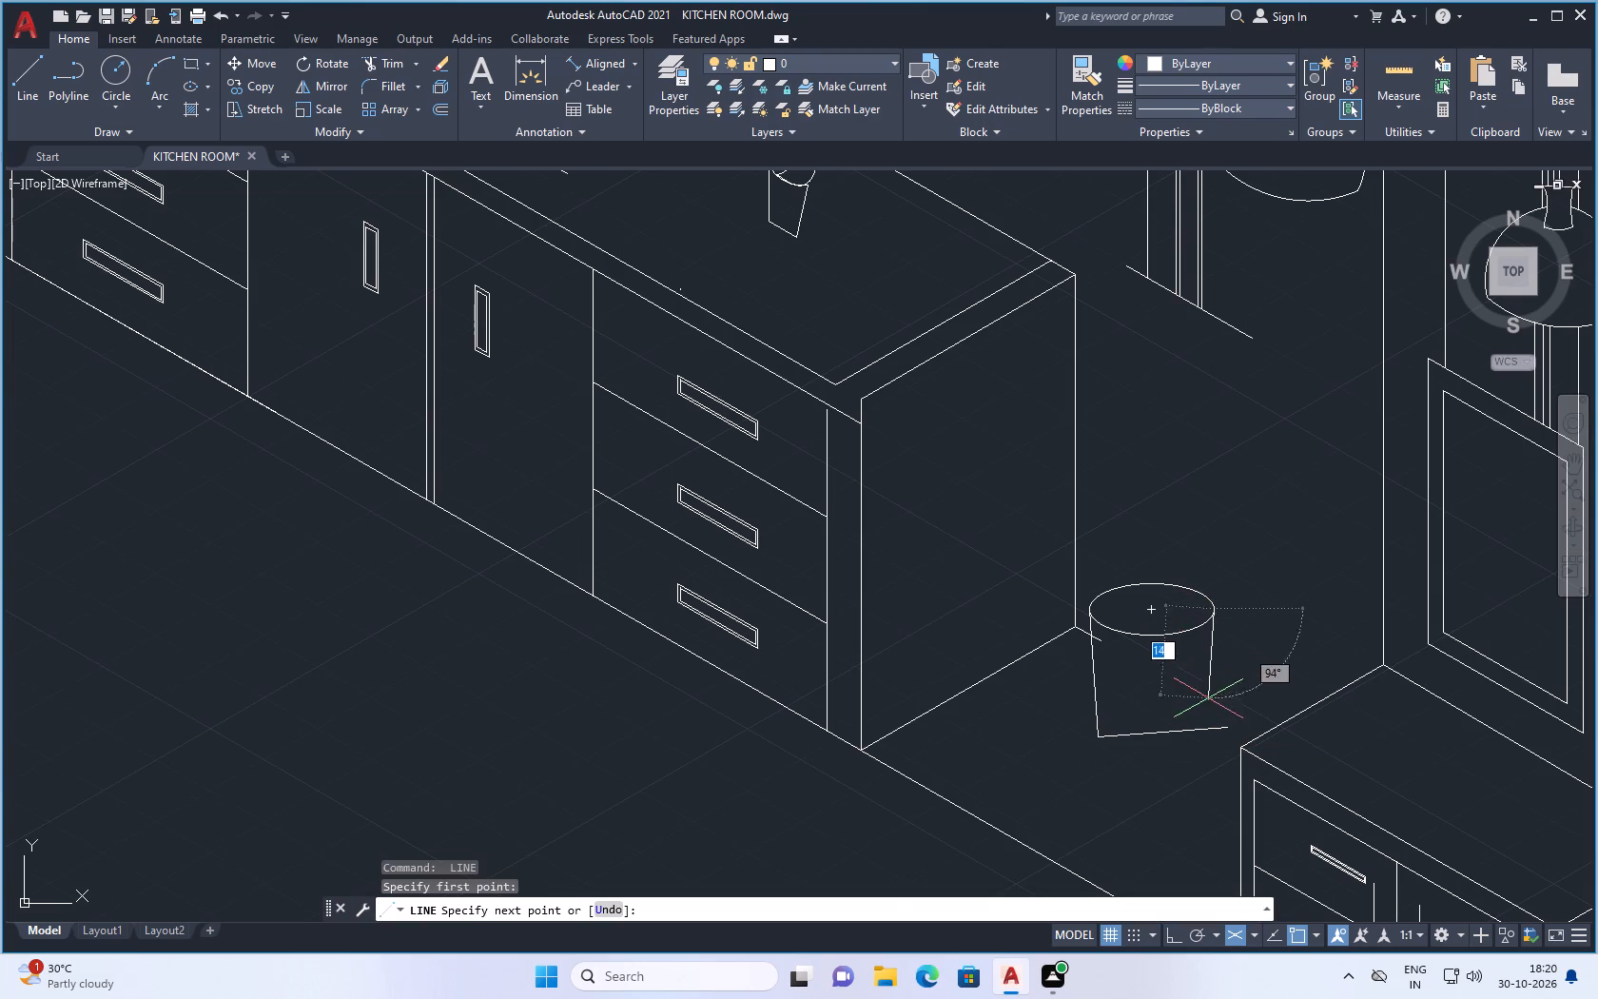
pyautogui.click(1219, 730)
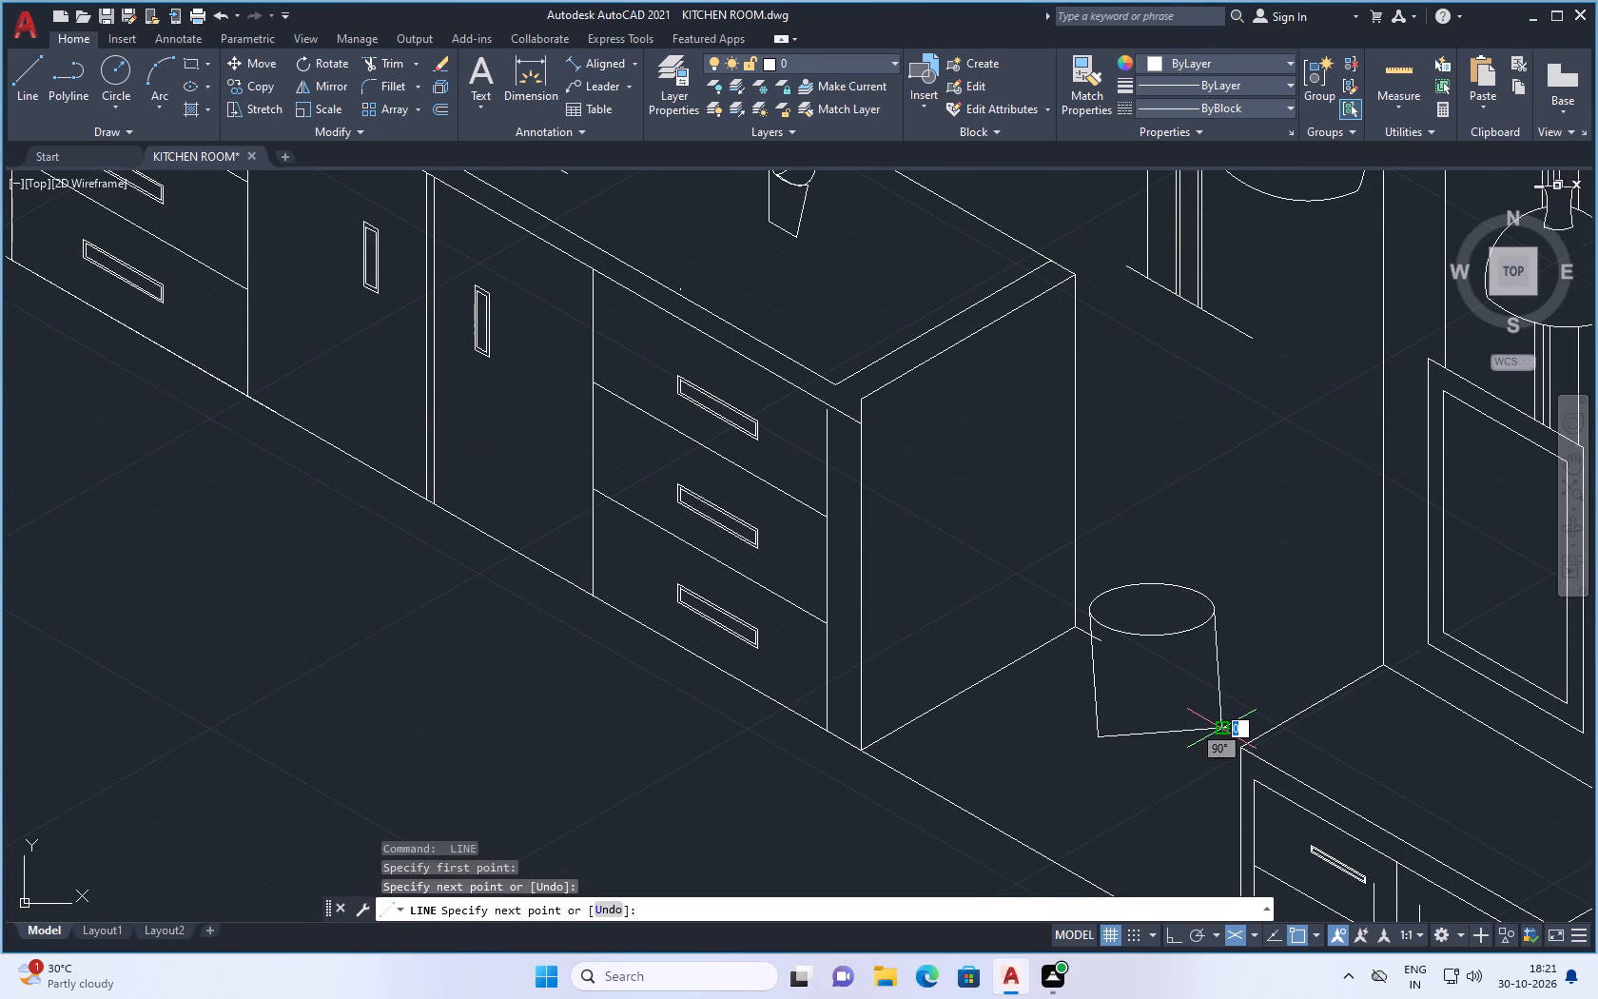
pyautogui.press('space')
# Erase the straight base line between the container's two side lines.
pyautogui.click(1179, 732)
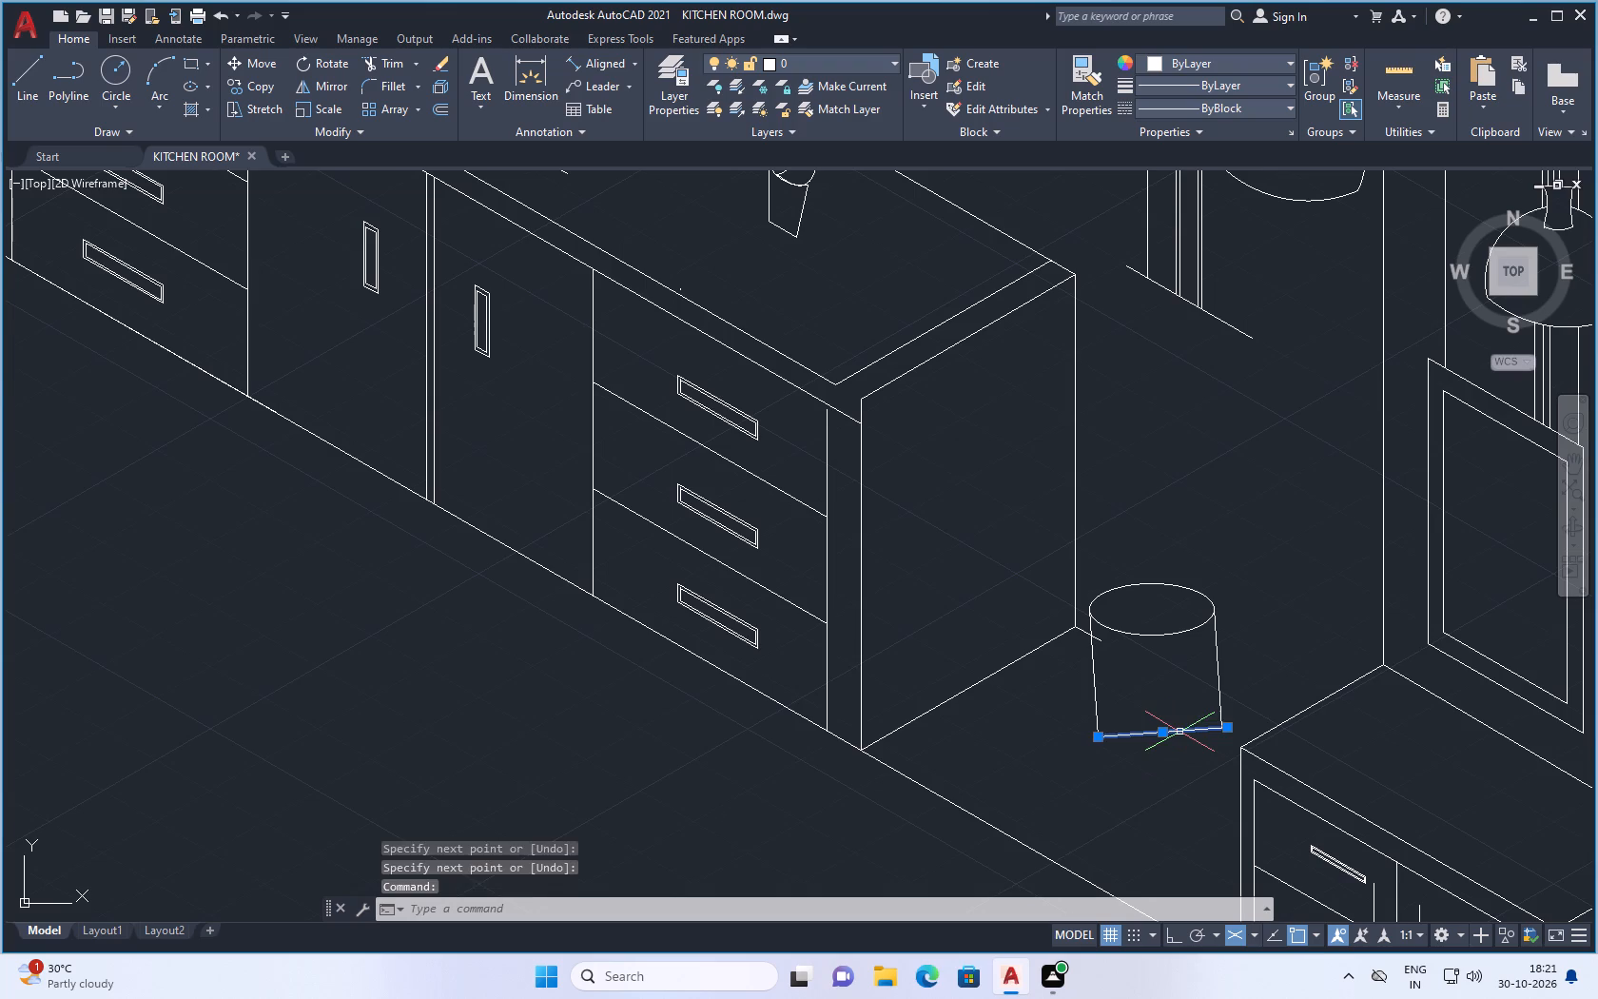
pyautogui.press('Delete')
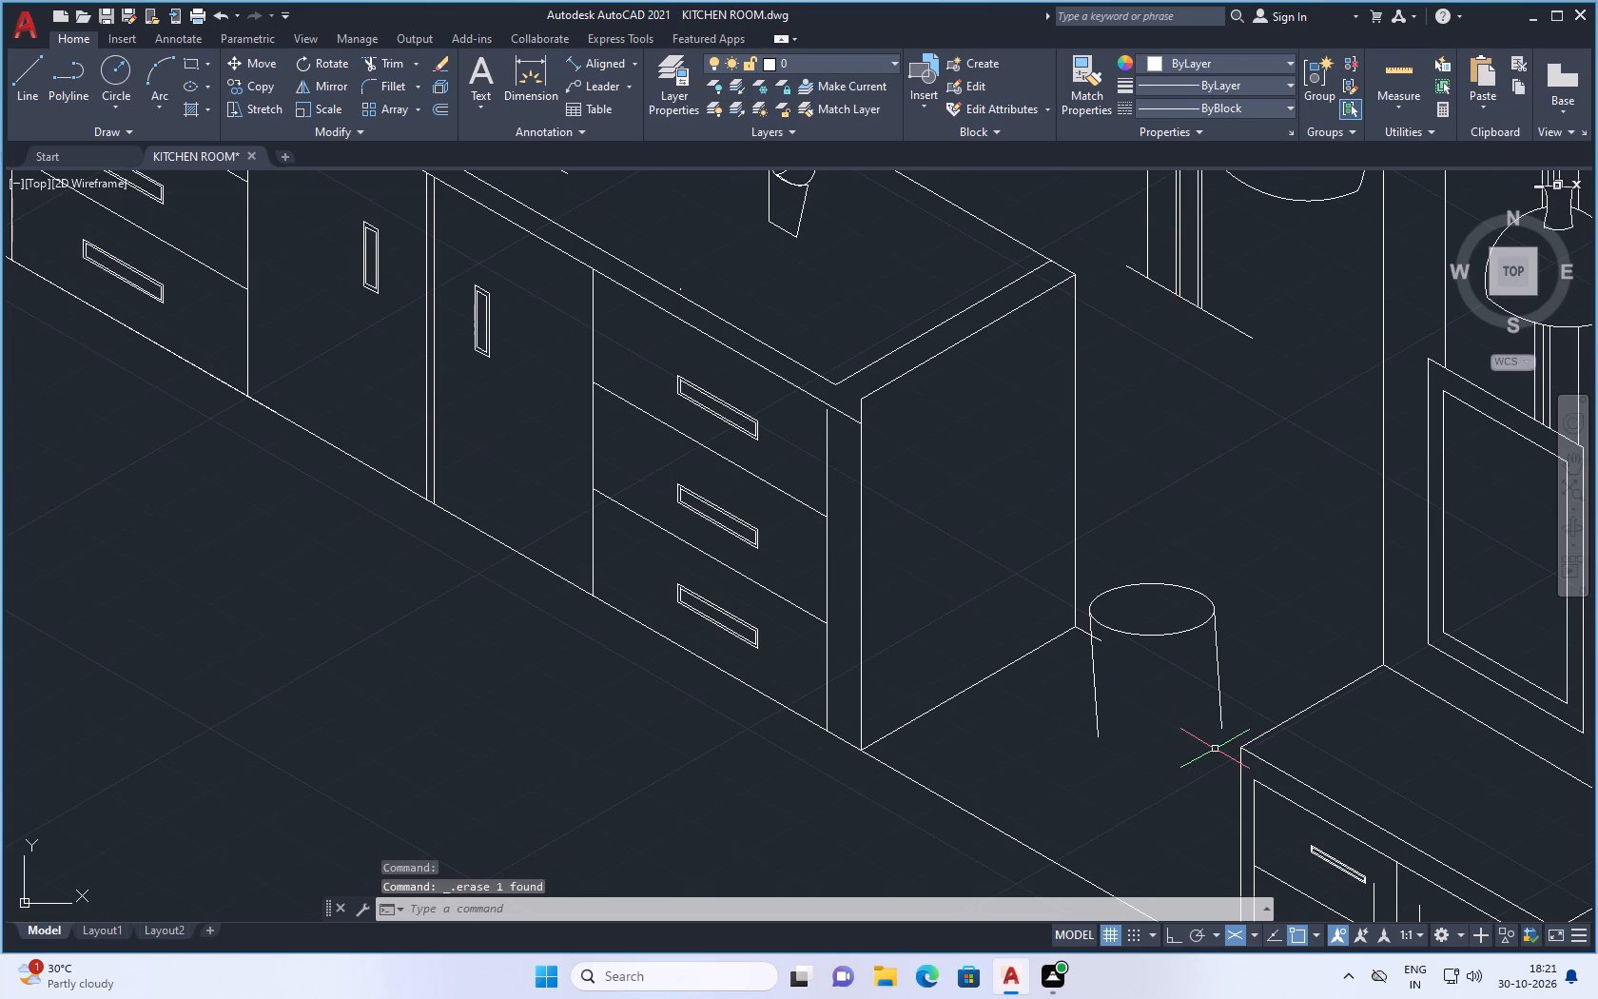
# Draw a three-point arc from the counter-side line's bottom end through the cabinet-side line's bottom end, finishing beyond the container.
pyautogui.click(151, 67)
pyautogui.click(1094, 737)
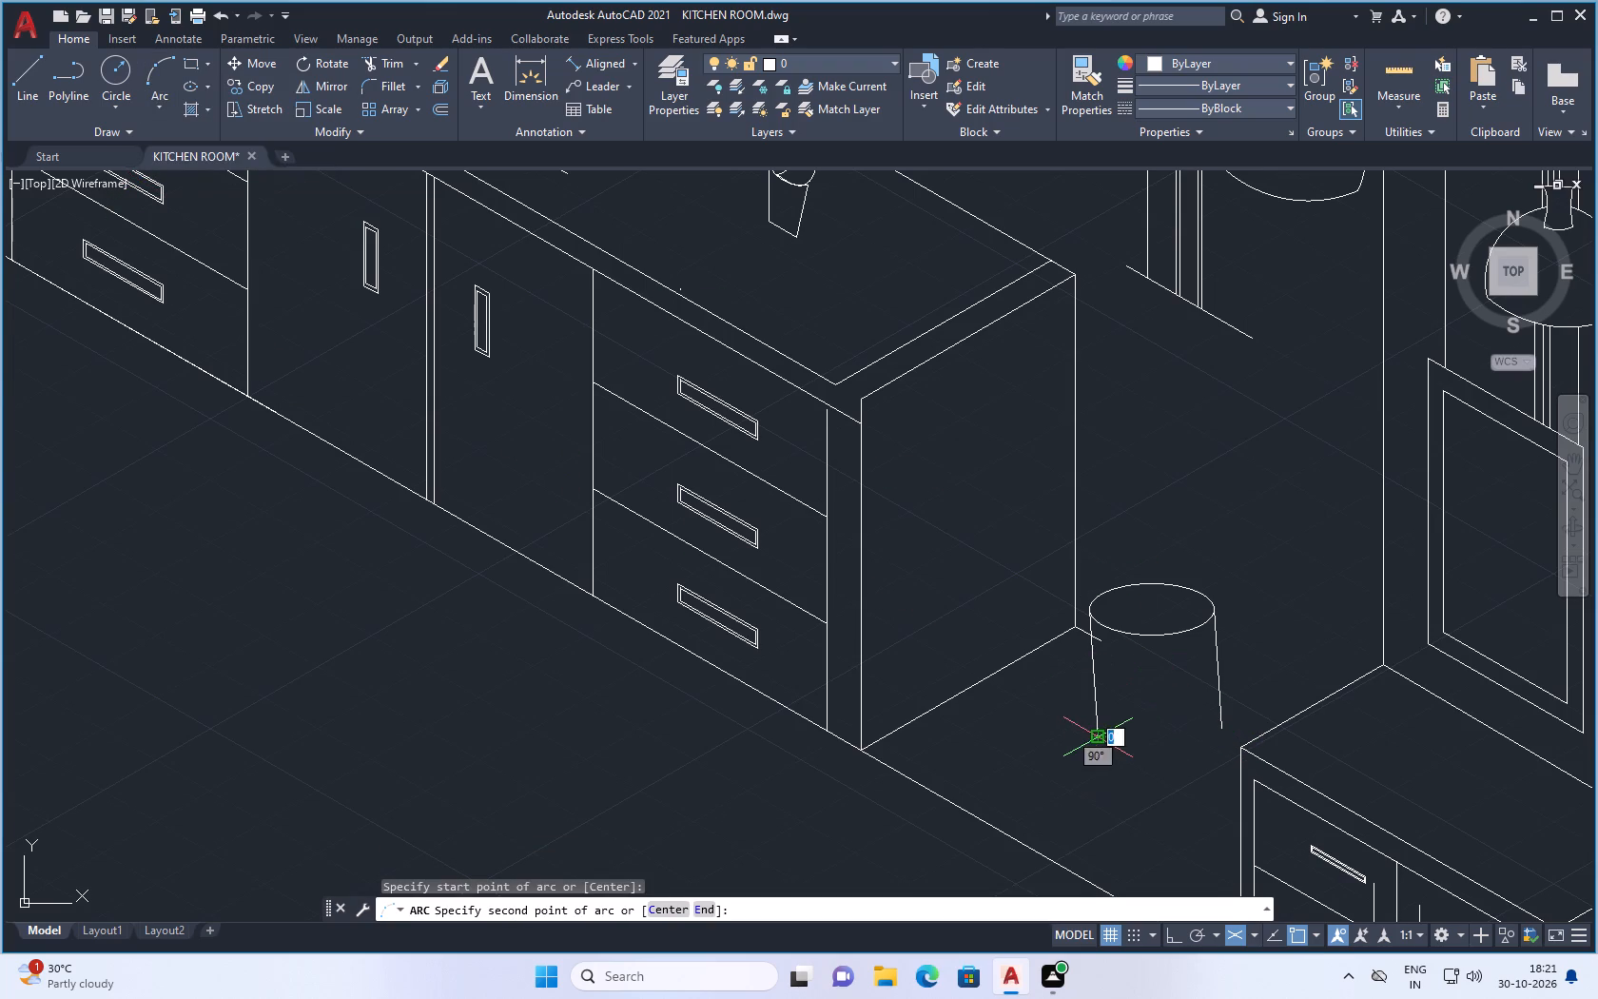
pyautogui.click(1227, 726)
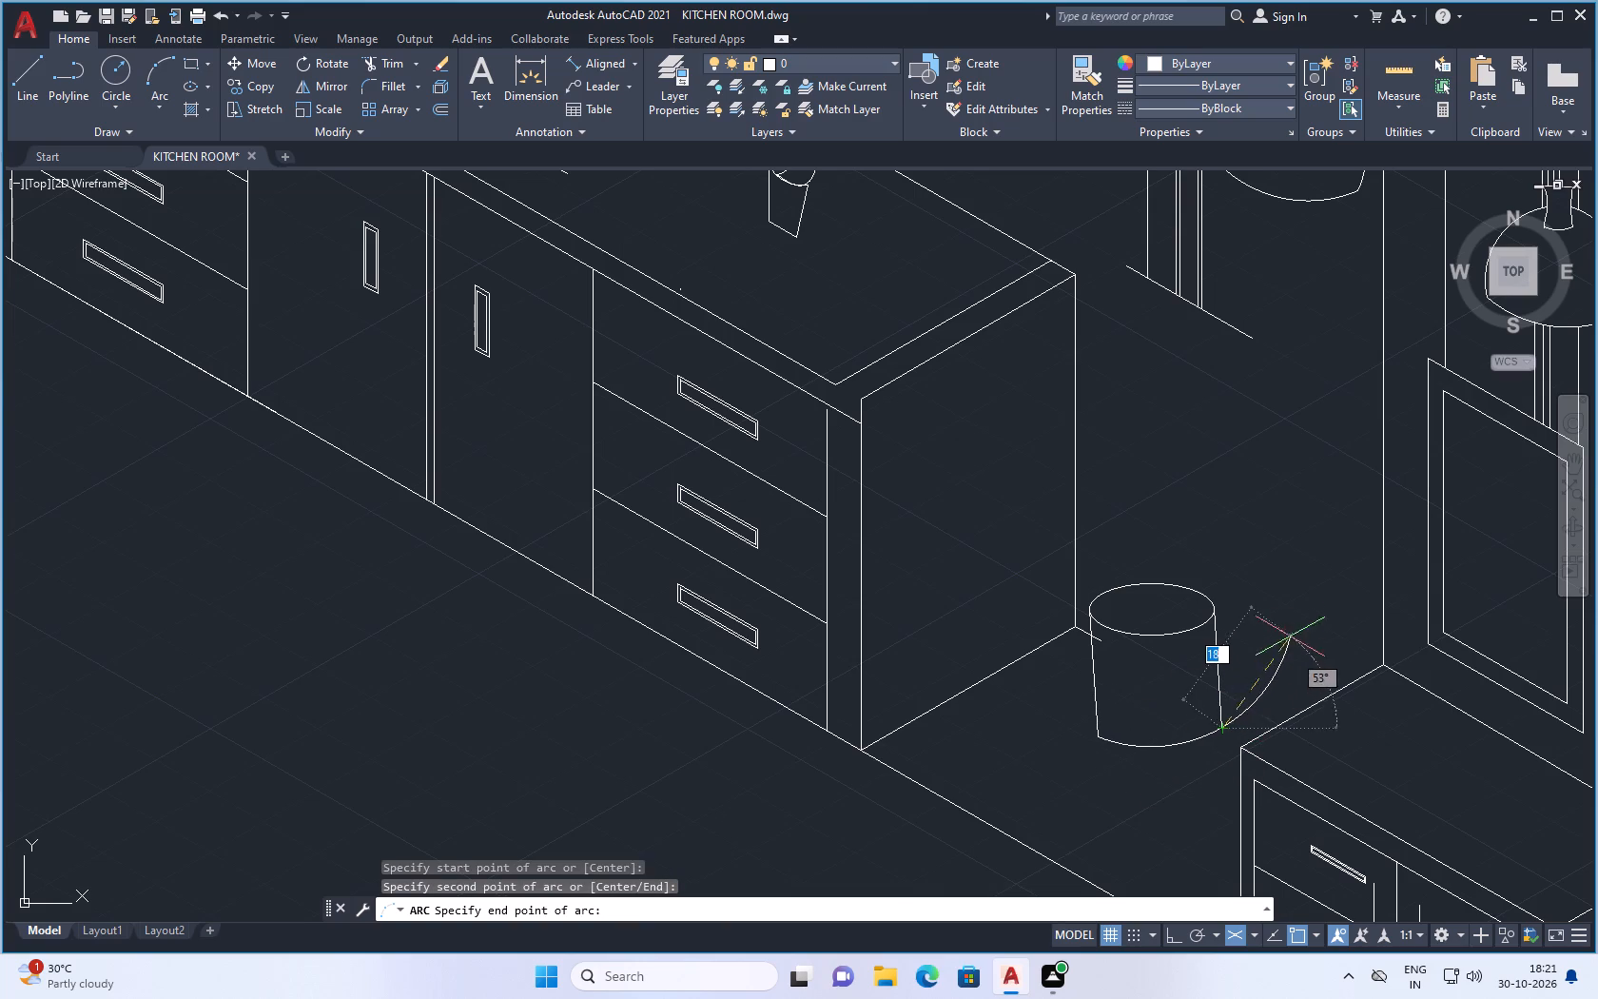
pyautogui.click(1298, 585)
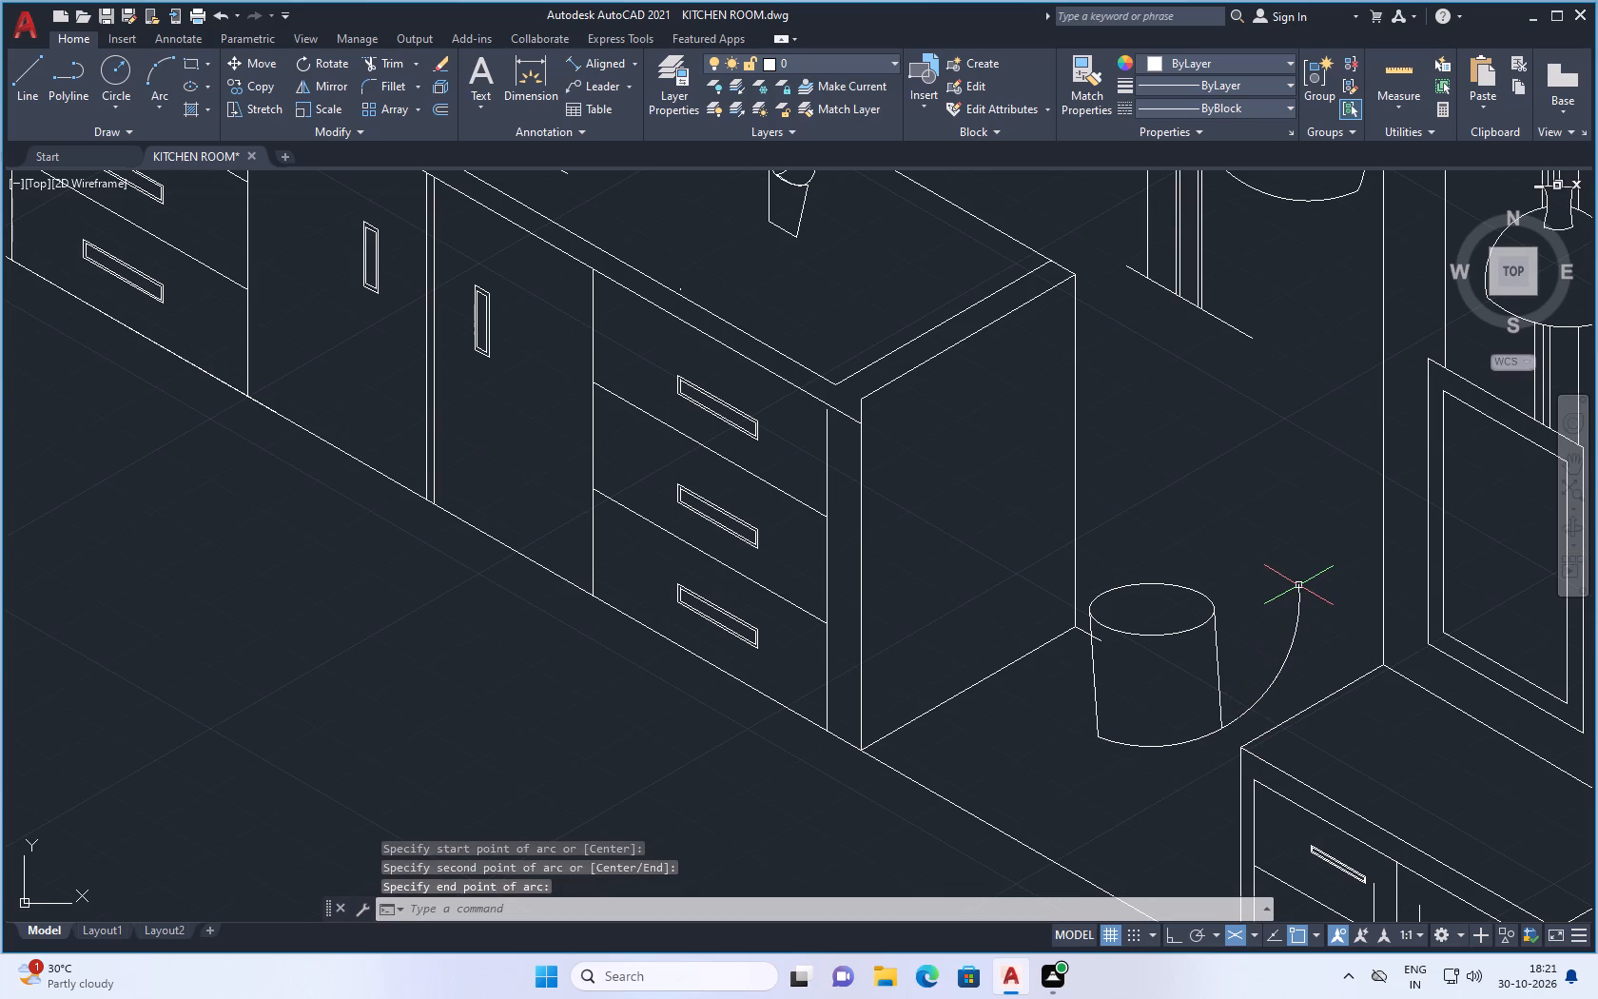
# Trim the arc where it runs past the cabinet-side line, leaving a curved base between the sides.
pyautogui.write('tr')
pyautogui.press('Return')
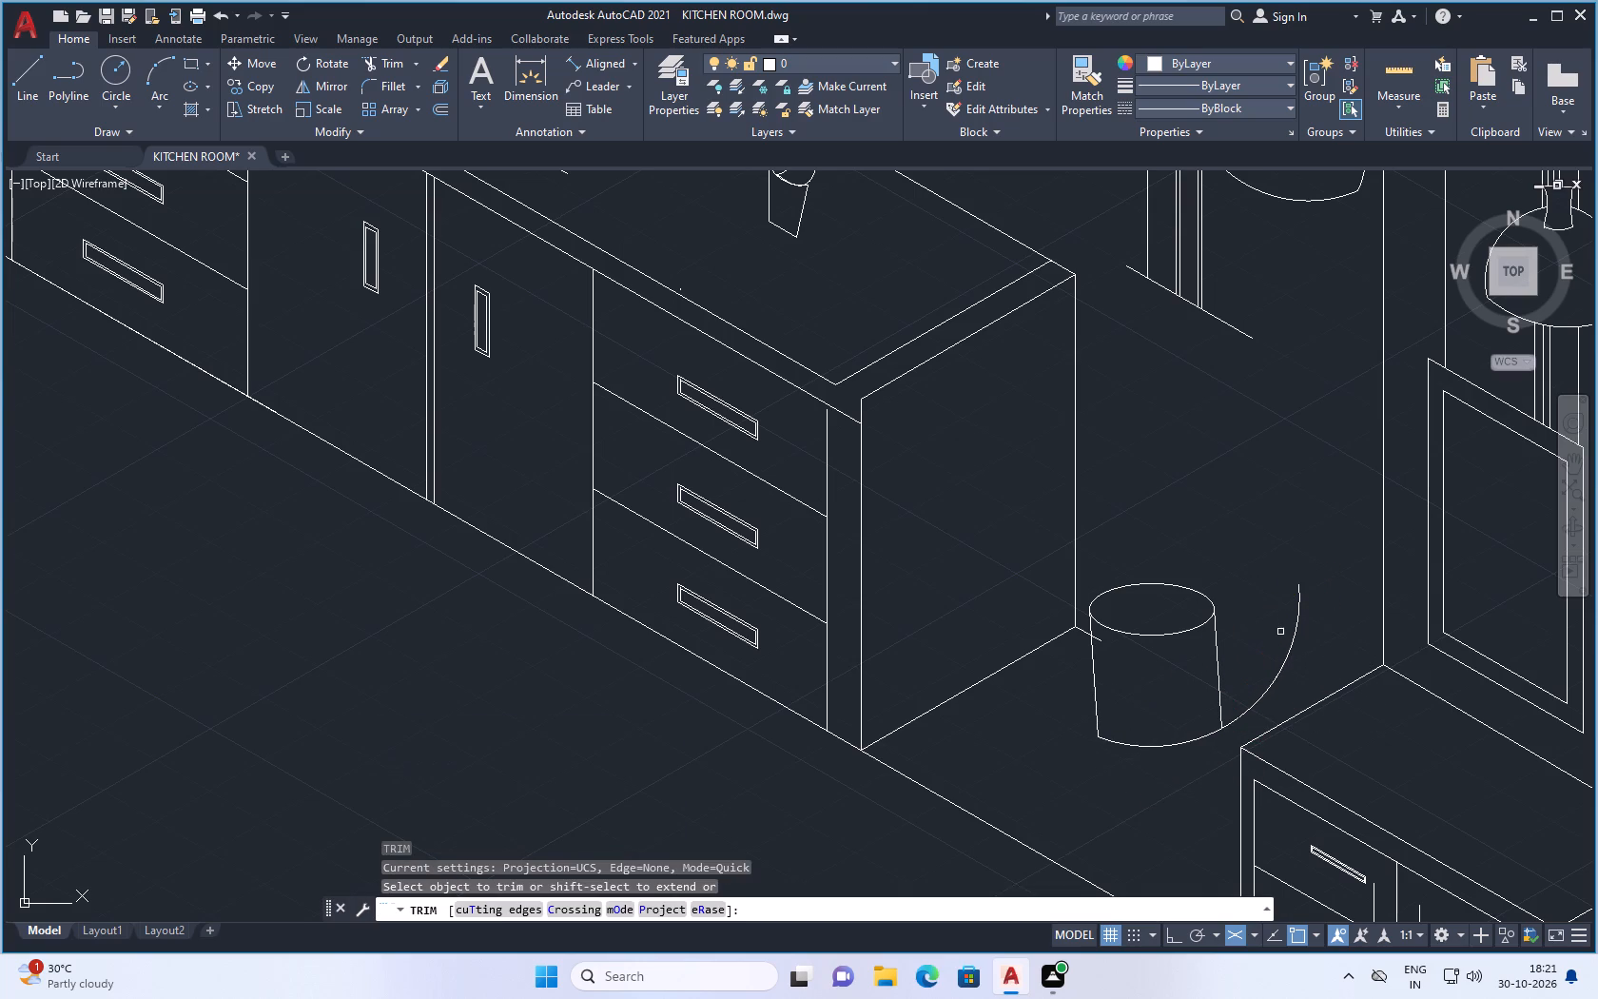
pyautogui.click(1292, 637)
pyautogui.press('Escape')
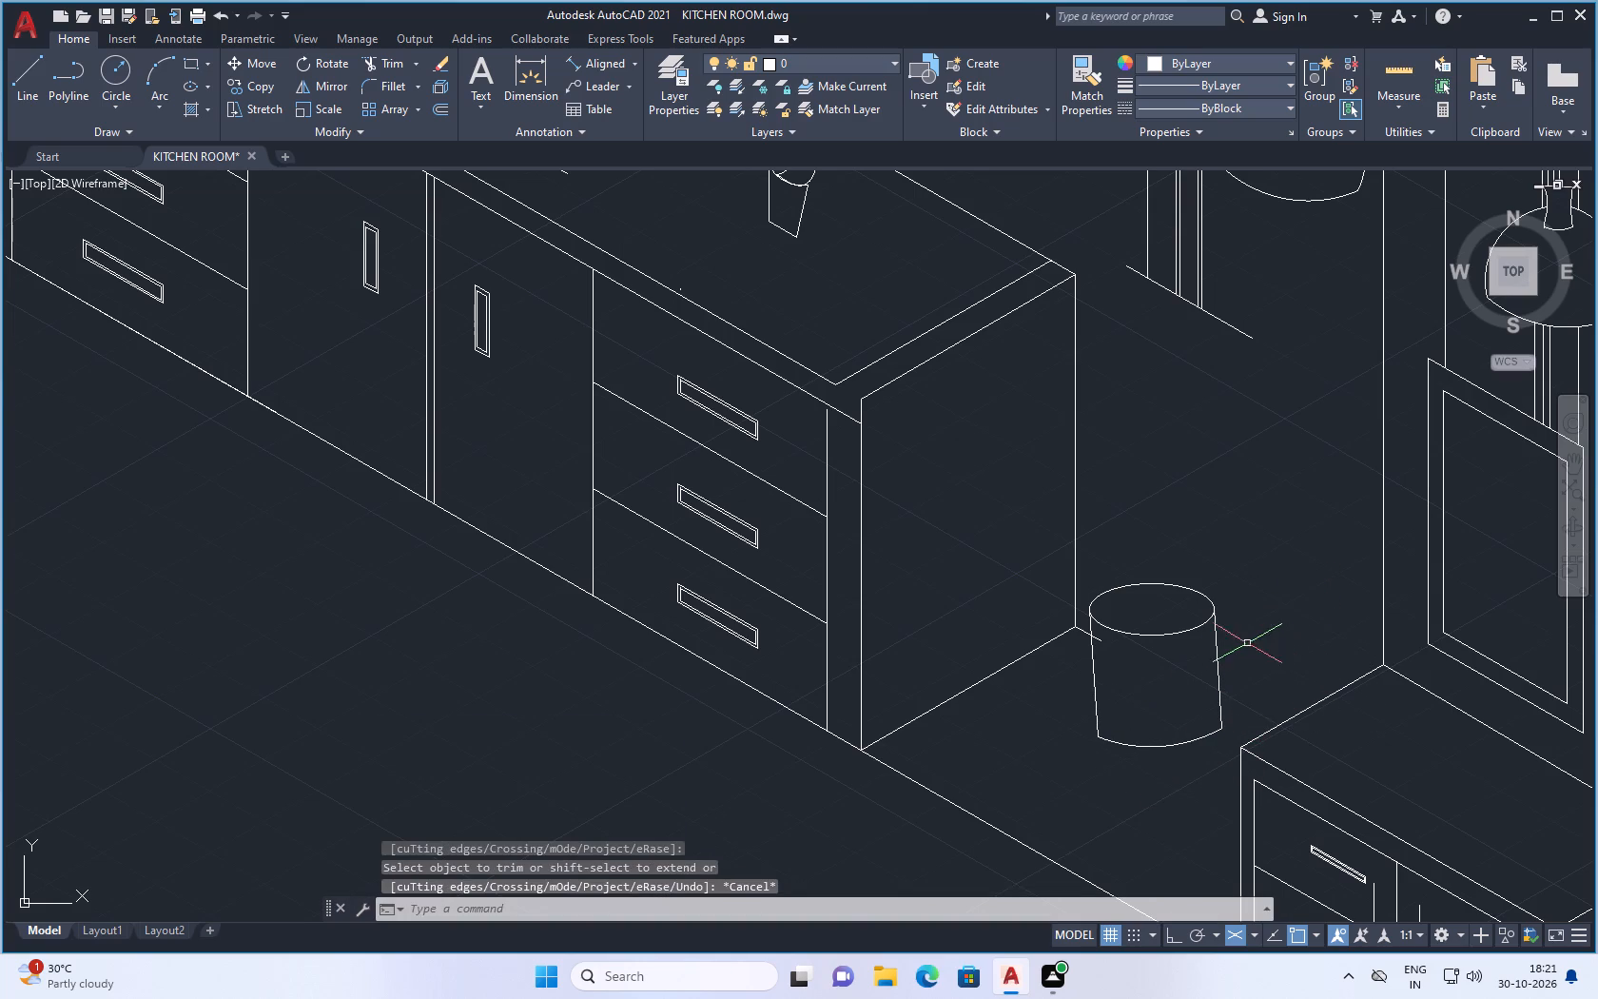
# Erase the straight side line on the container's cabinet side, keeping the curved base.
pyautogui.click(1218, 671)
pyautogui.press('Delete')
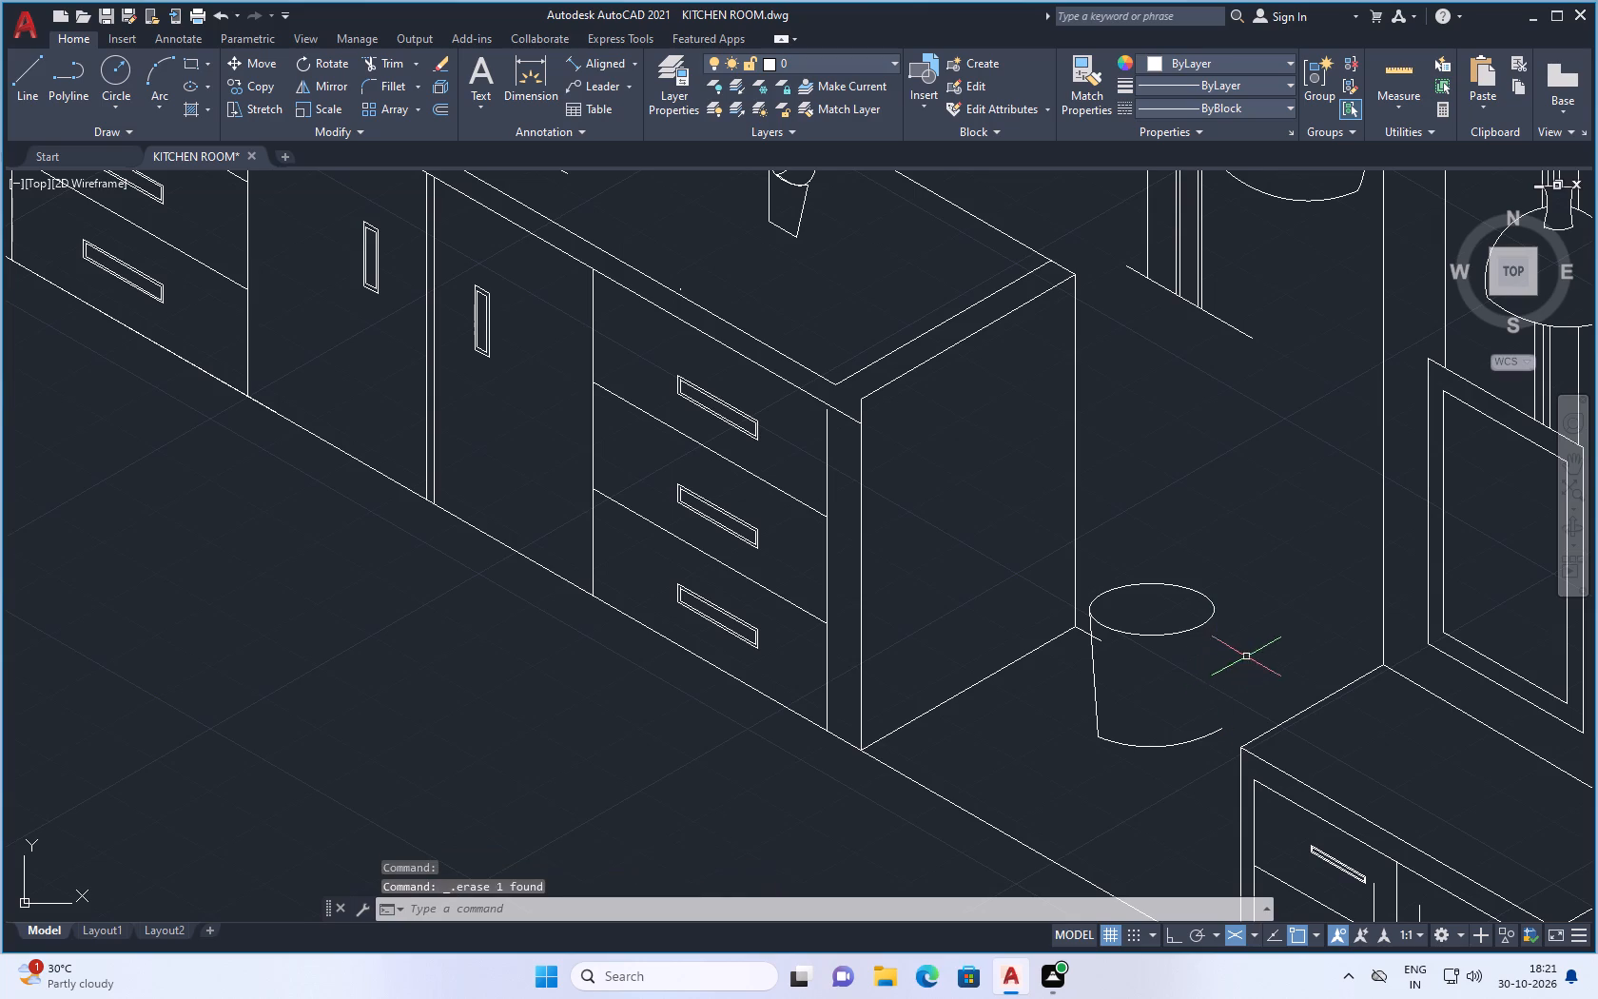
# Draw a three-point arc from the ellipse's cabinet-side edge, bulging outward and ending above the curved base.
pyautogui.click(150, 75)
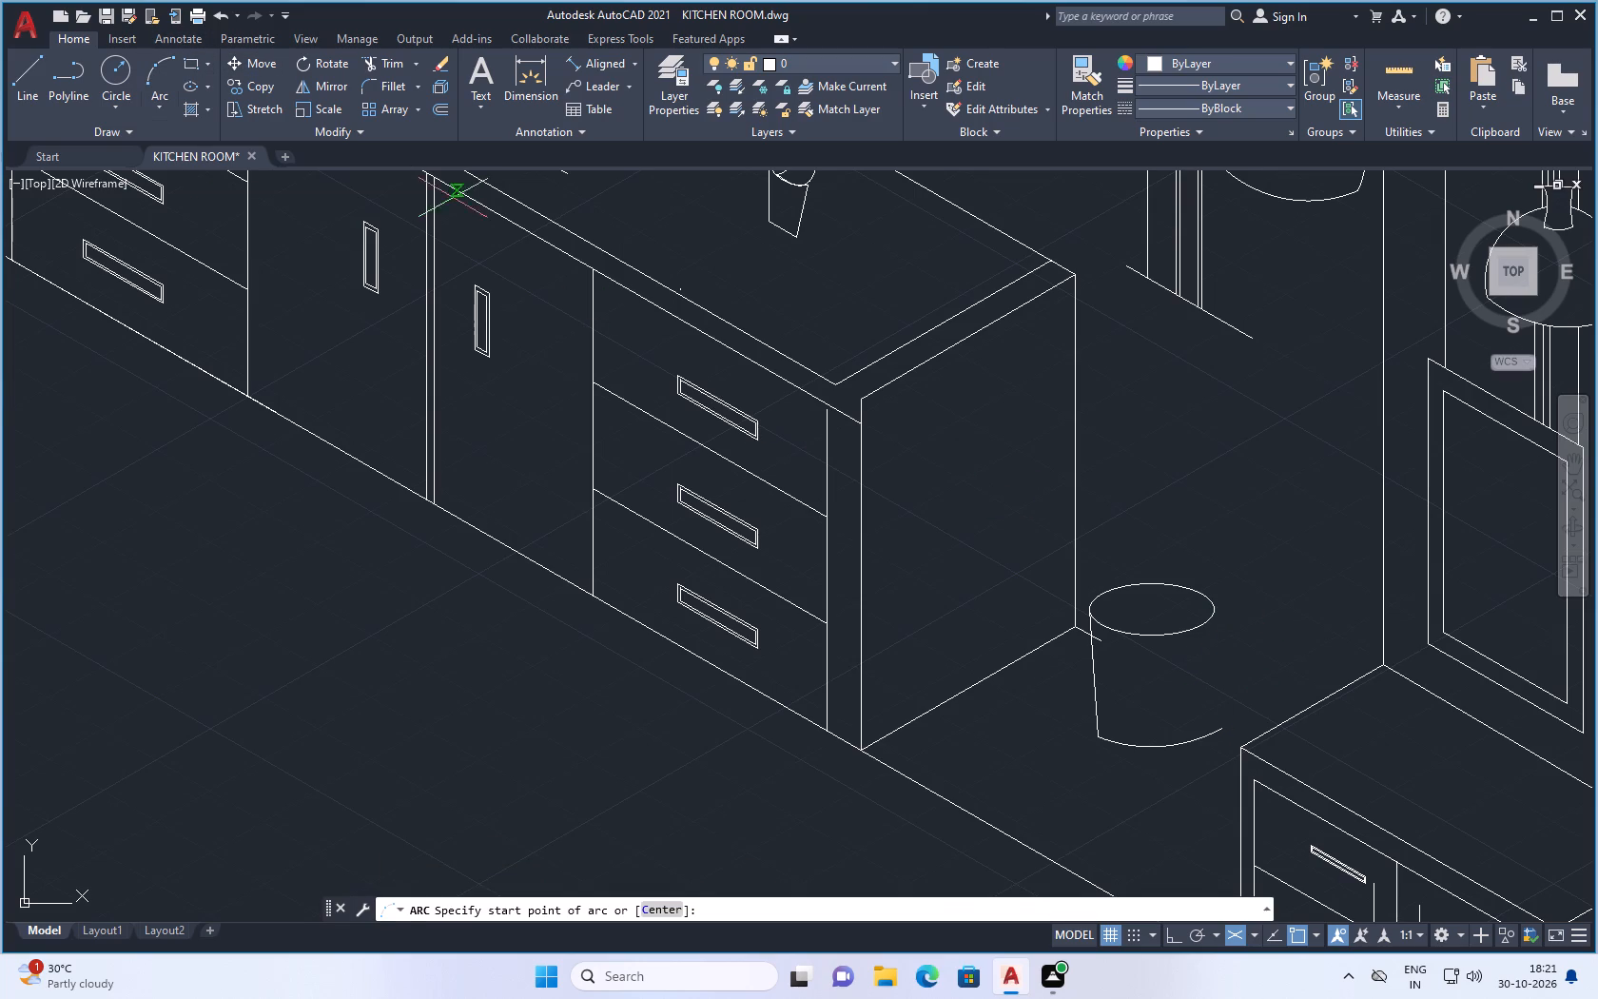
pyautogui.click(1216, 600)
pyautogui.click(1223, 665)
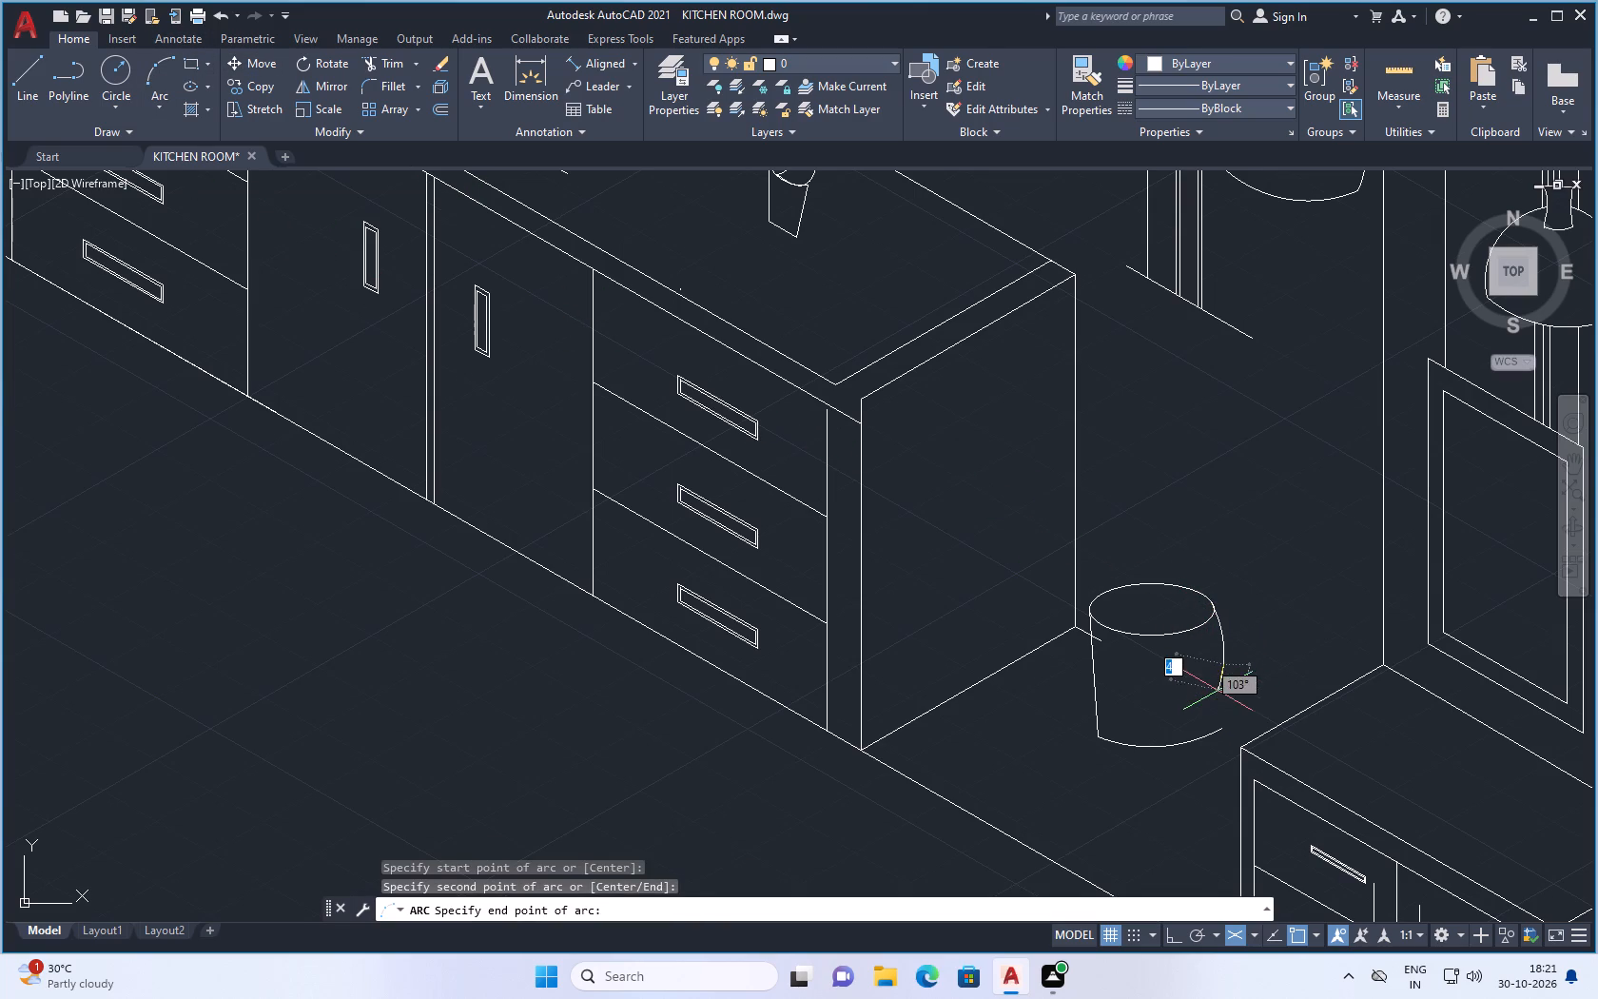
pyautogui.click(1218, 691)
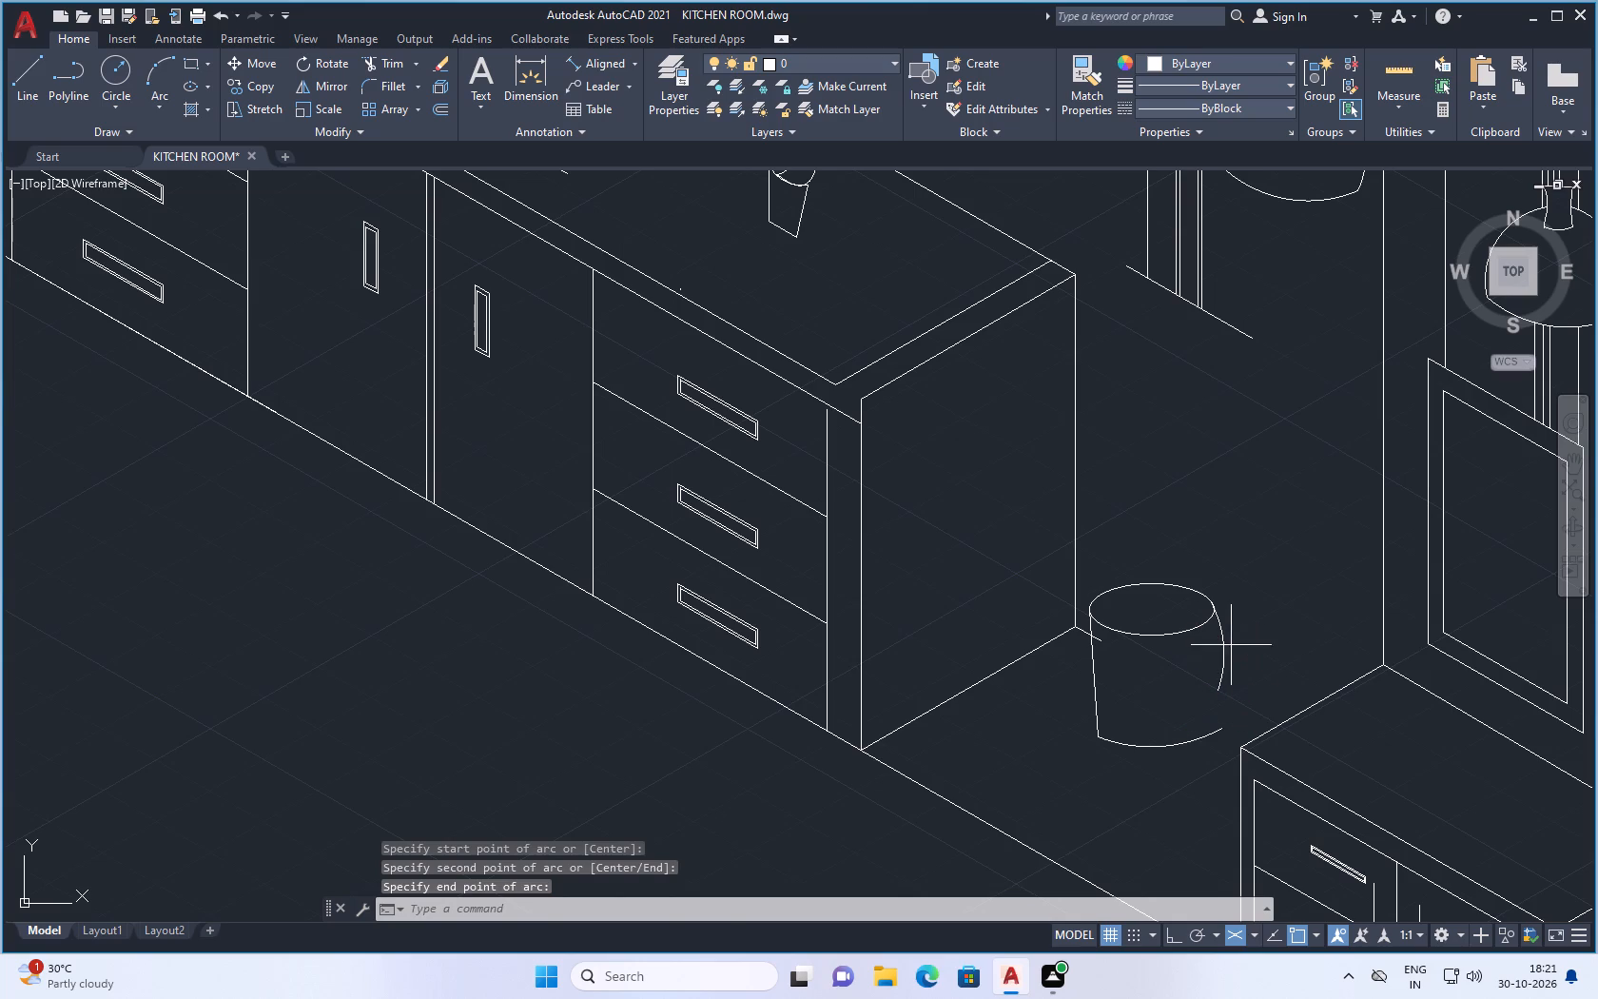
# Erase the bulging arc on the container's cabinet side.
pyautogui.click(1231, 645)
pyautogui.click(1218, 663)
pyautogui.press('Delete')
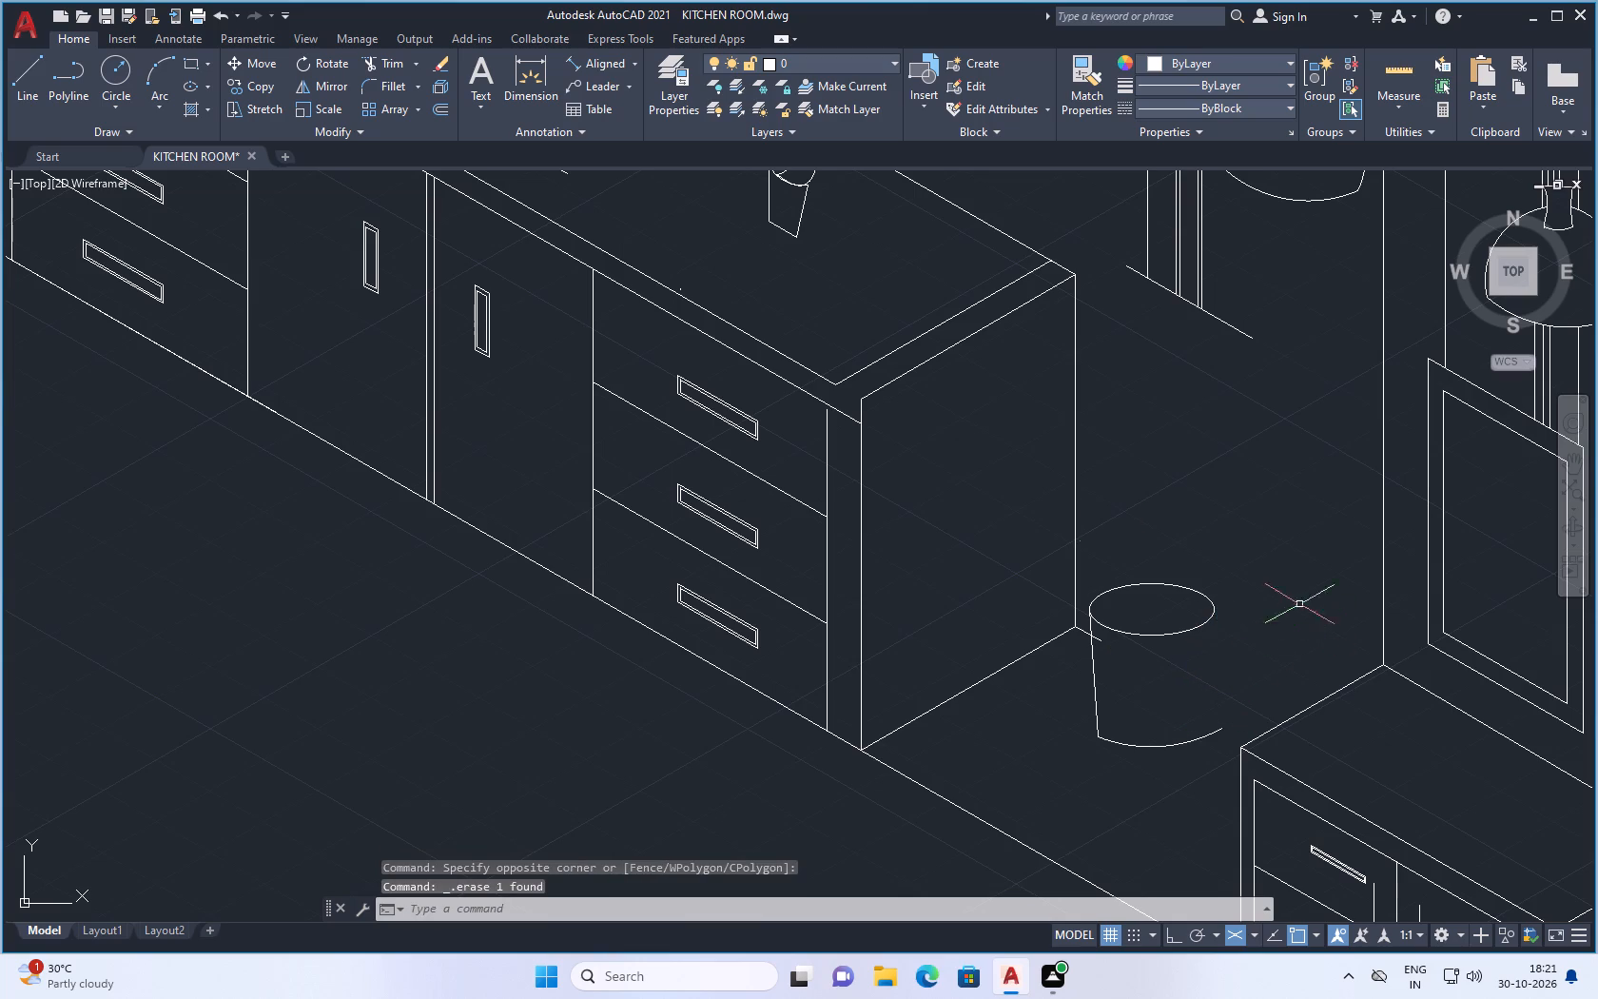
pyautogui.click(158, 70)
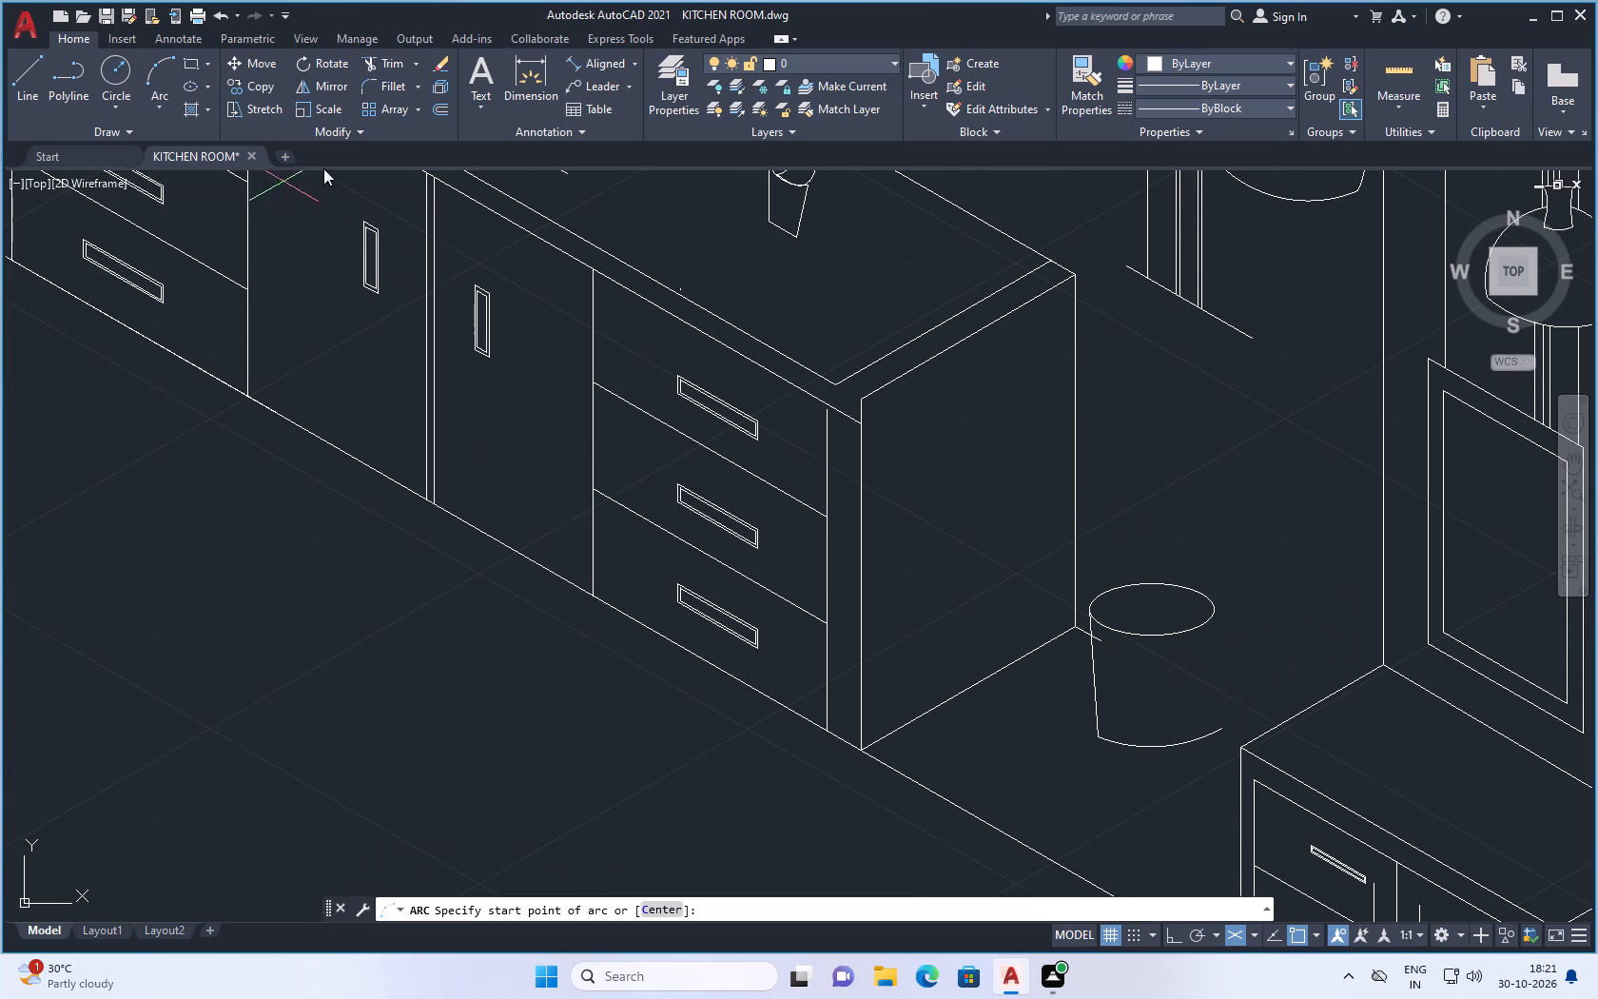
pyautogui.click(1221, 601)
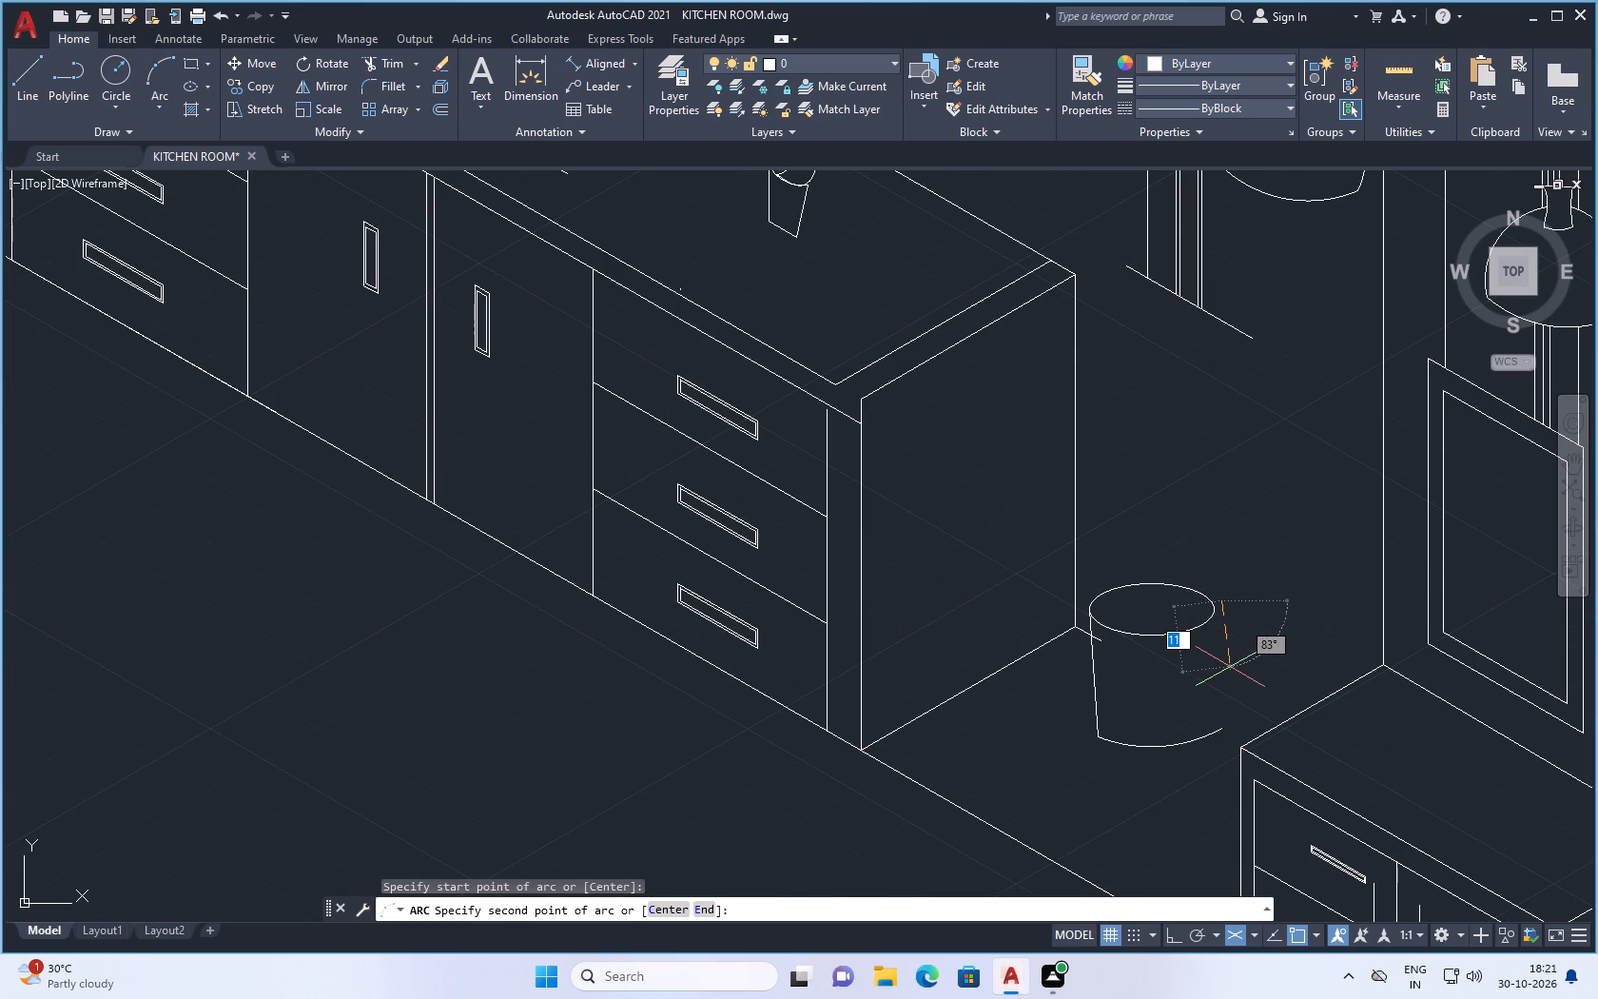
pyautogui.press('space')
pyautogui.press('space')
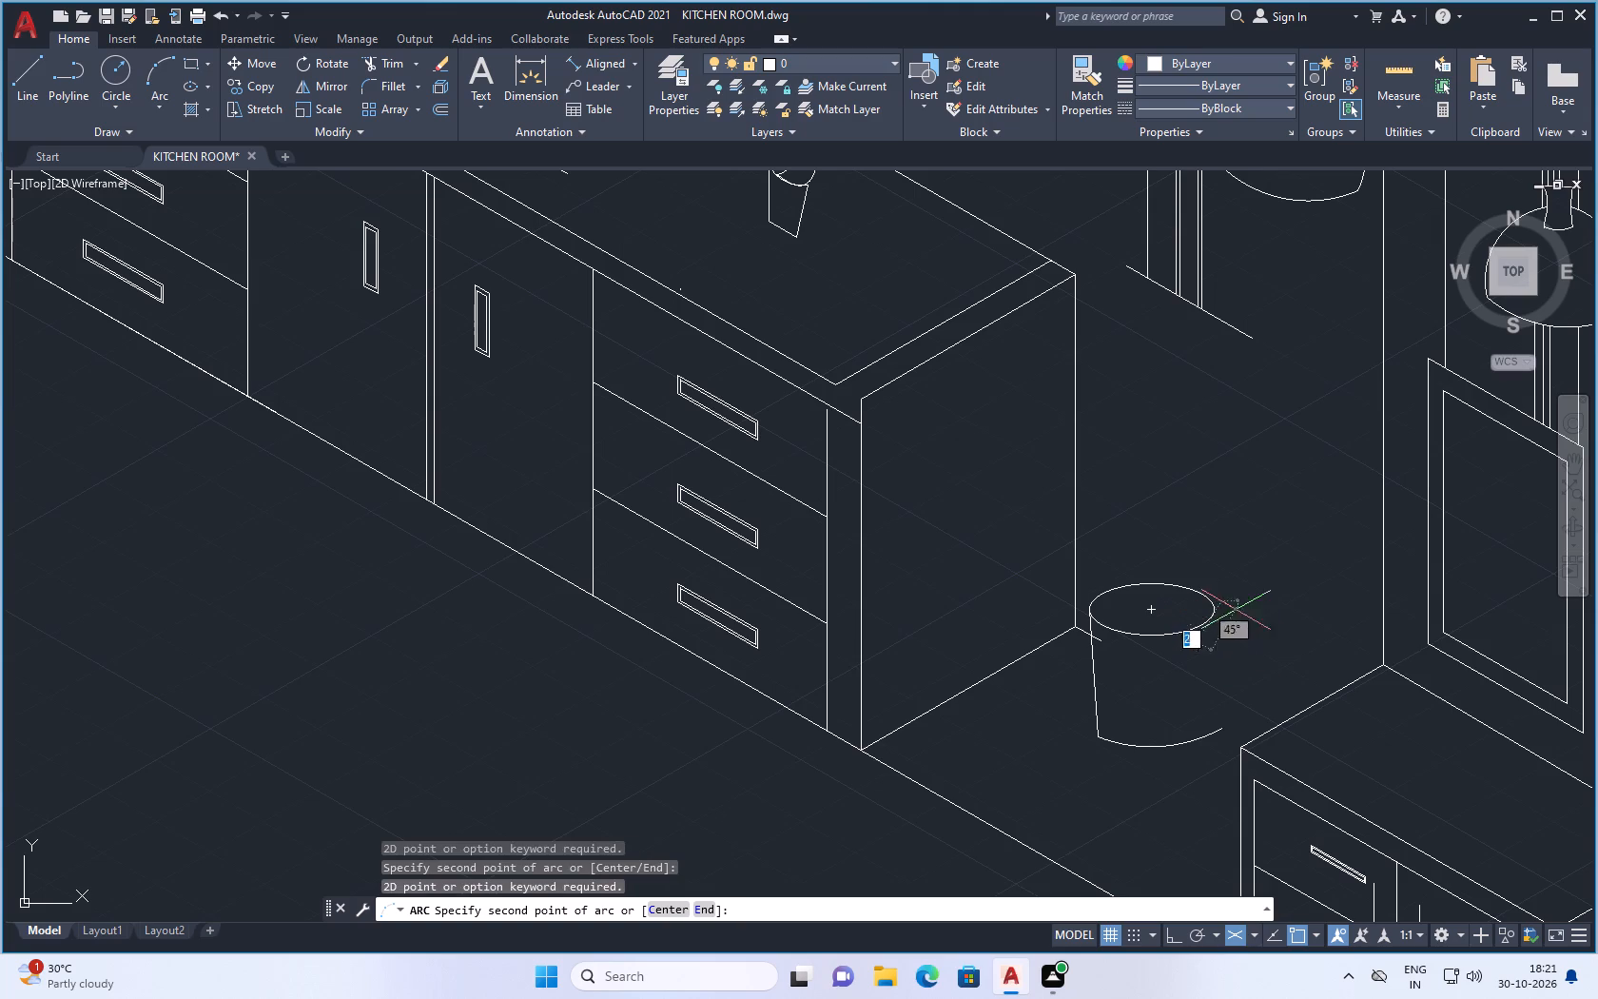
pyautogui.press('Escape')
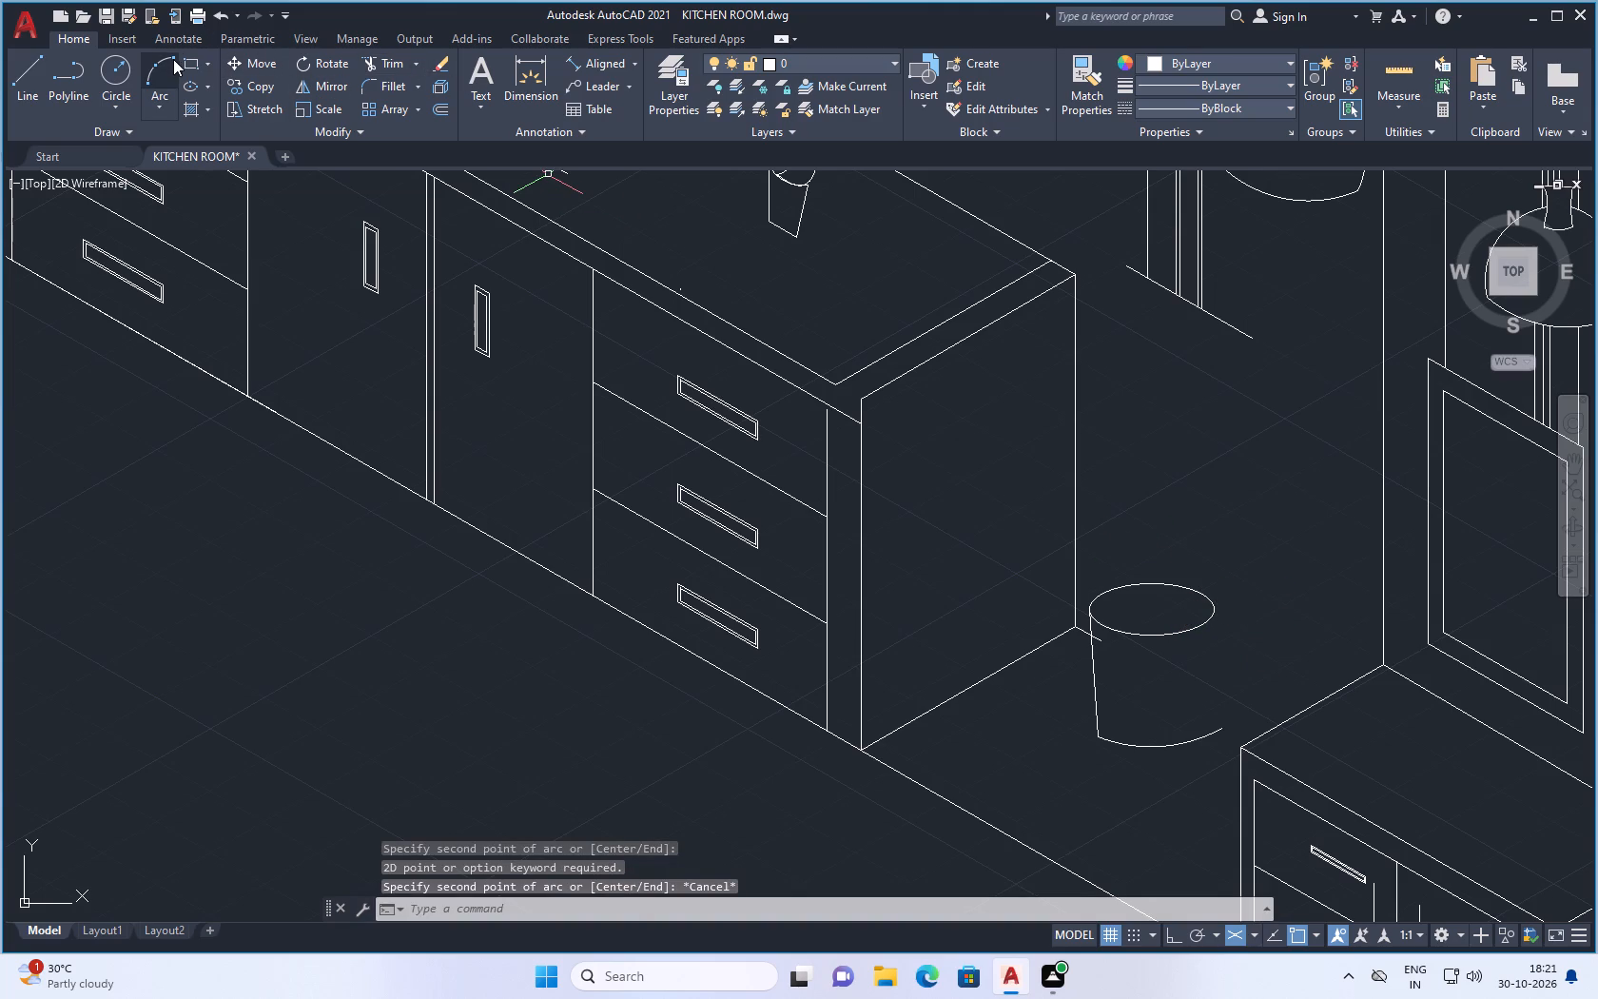
# Draw a three-point arc from the ellipse's cabinet-side edge through the curved base's end, finishing below the base.
pyautogui.click(158, 66)
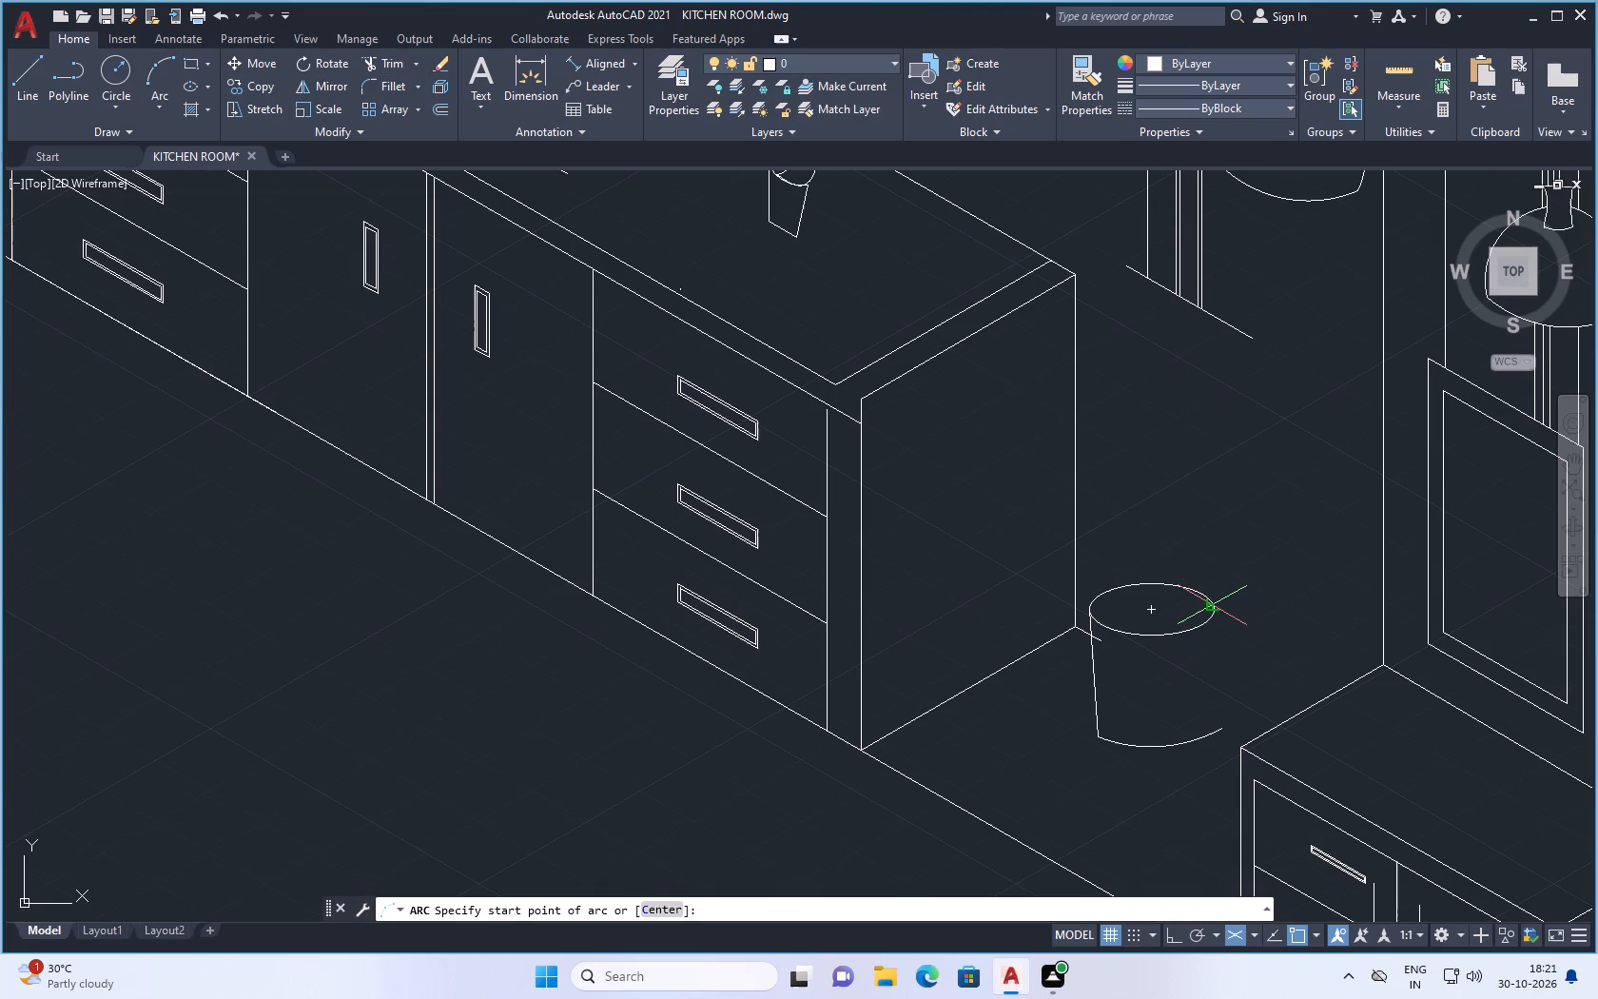
pyautogui.click(1213, 605)
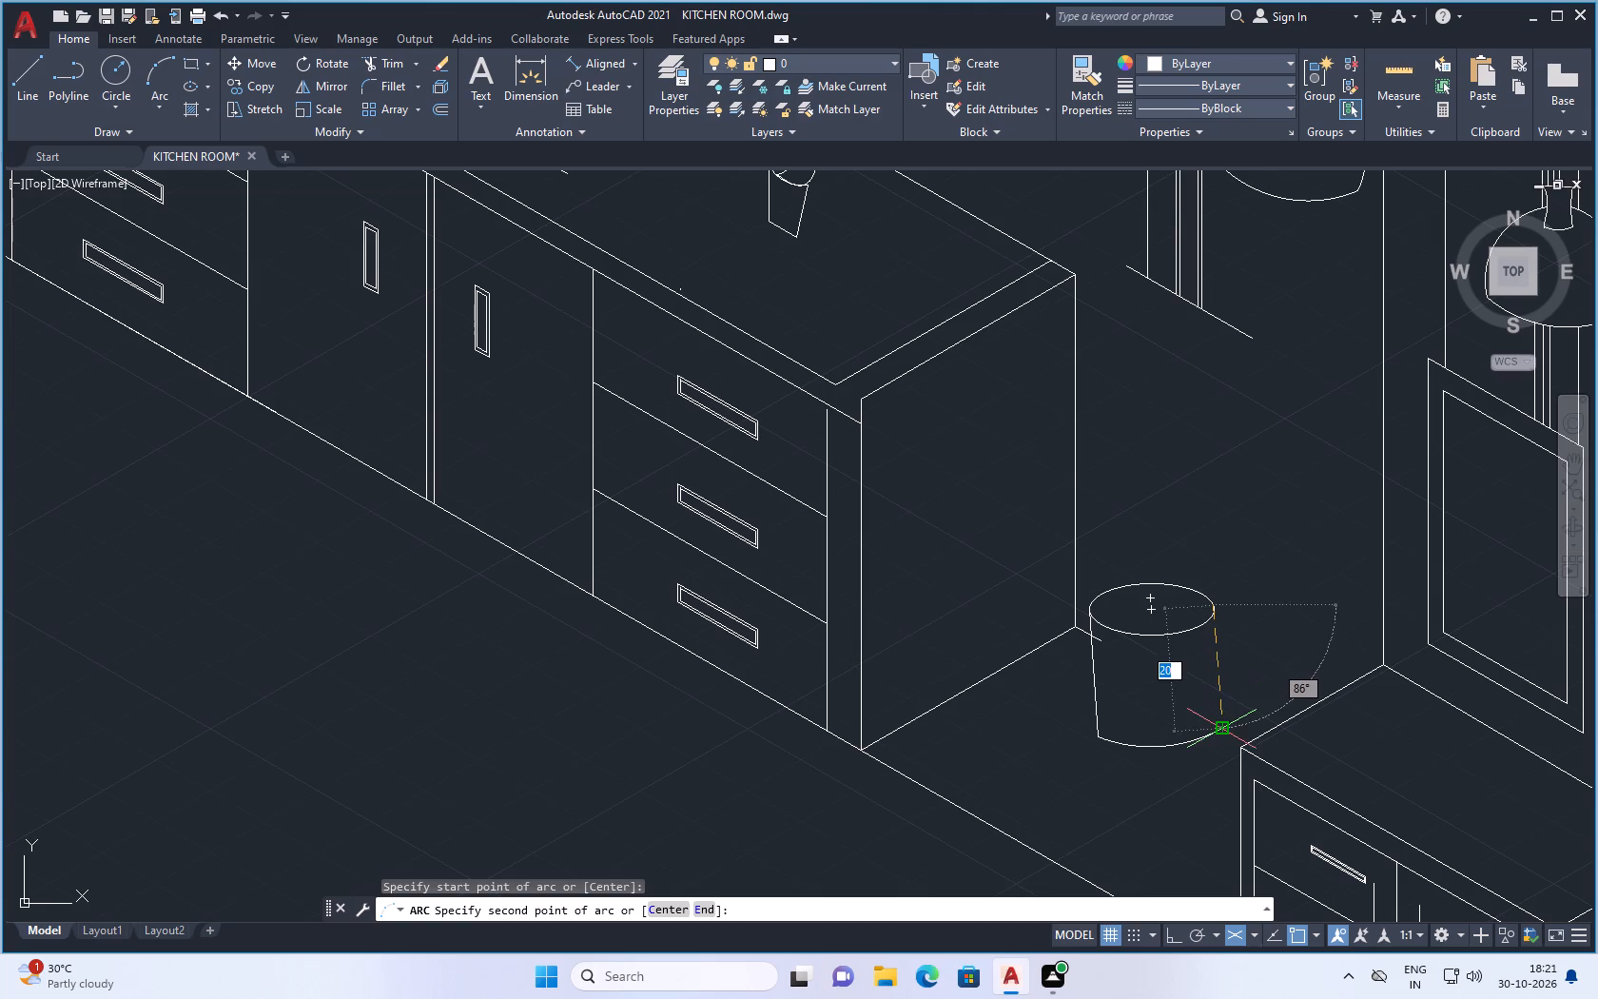
pyautogui.click(1218, 732)
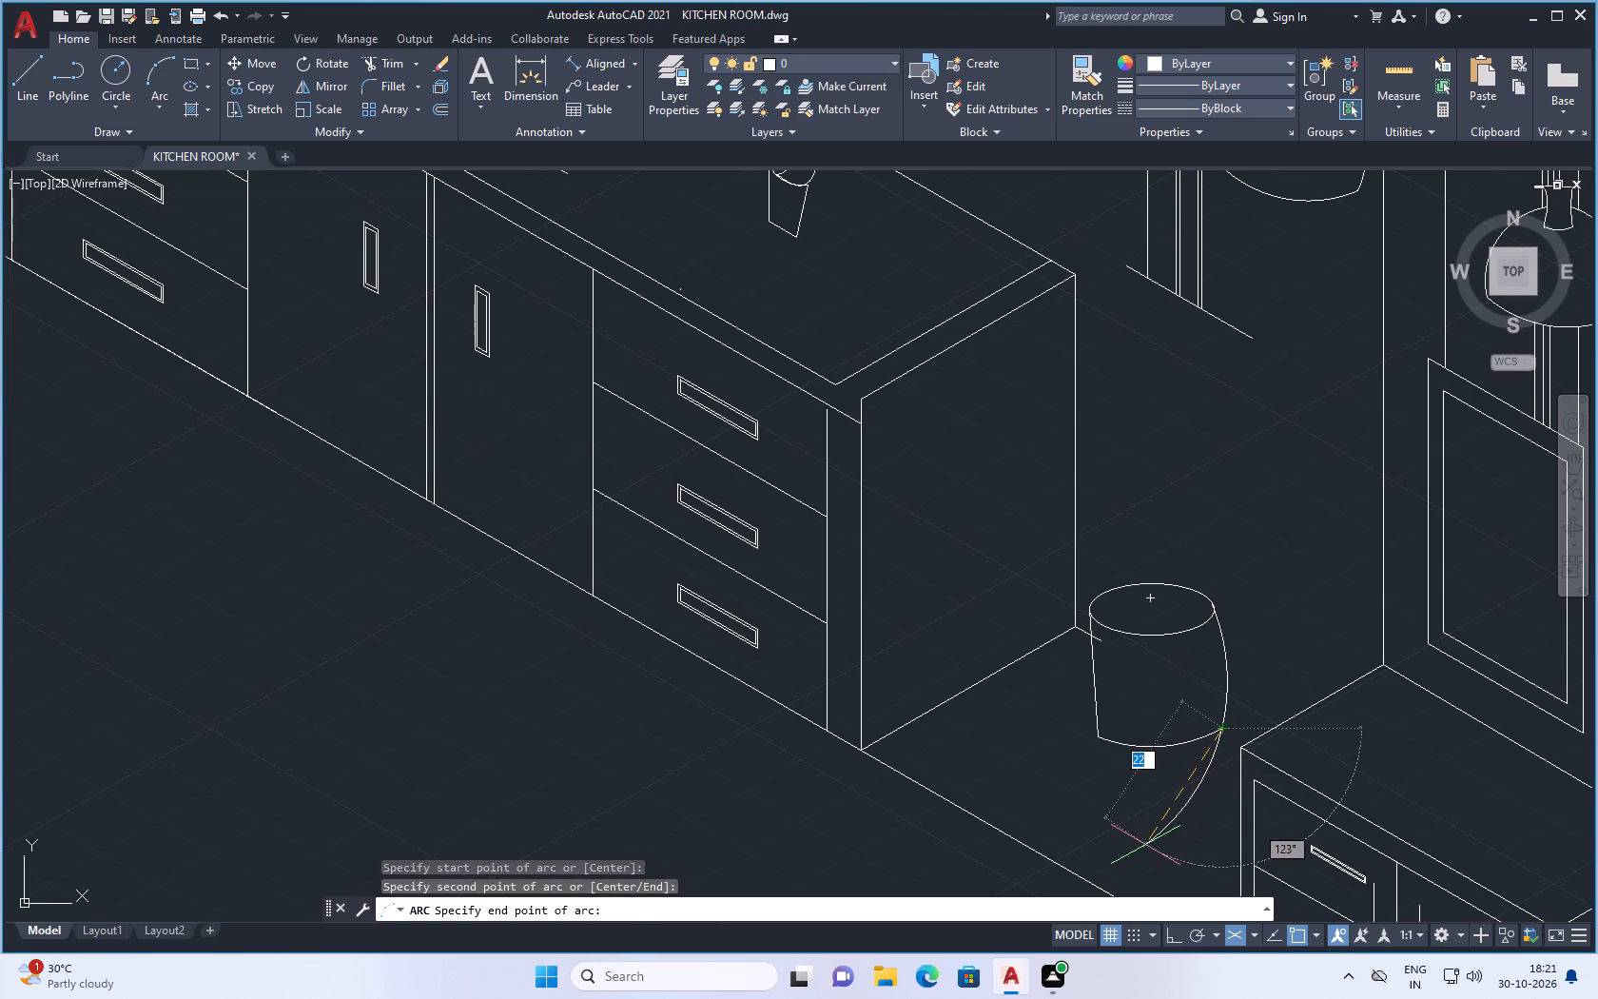
pyautogui.click(1145, 845)
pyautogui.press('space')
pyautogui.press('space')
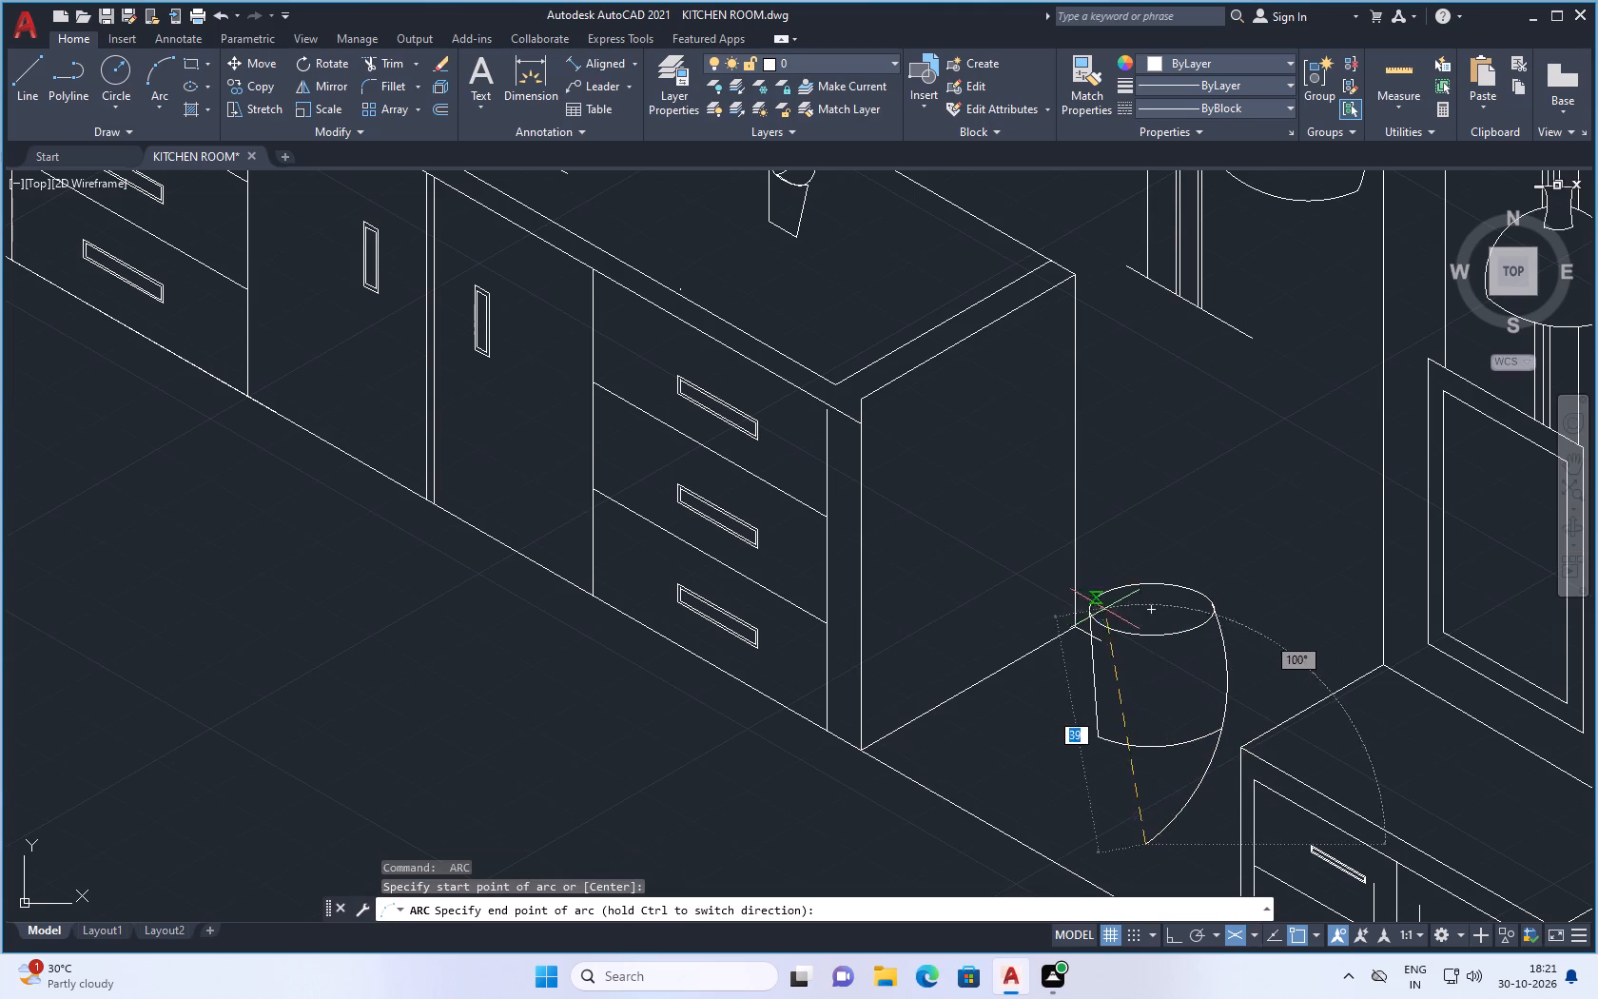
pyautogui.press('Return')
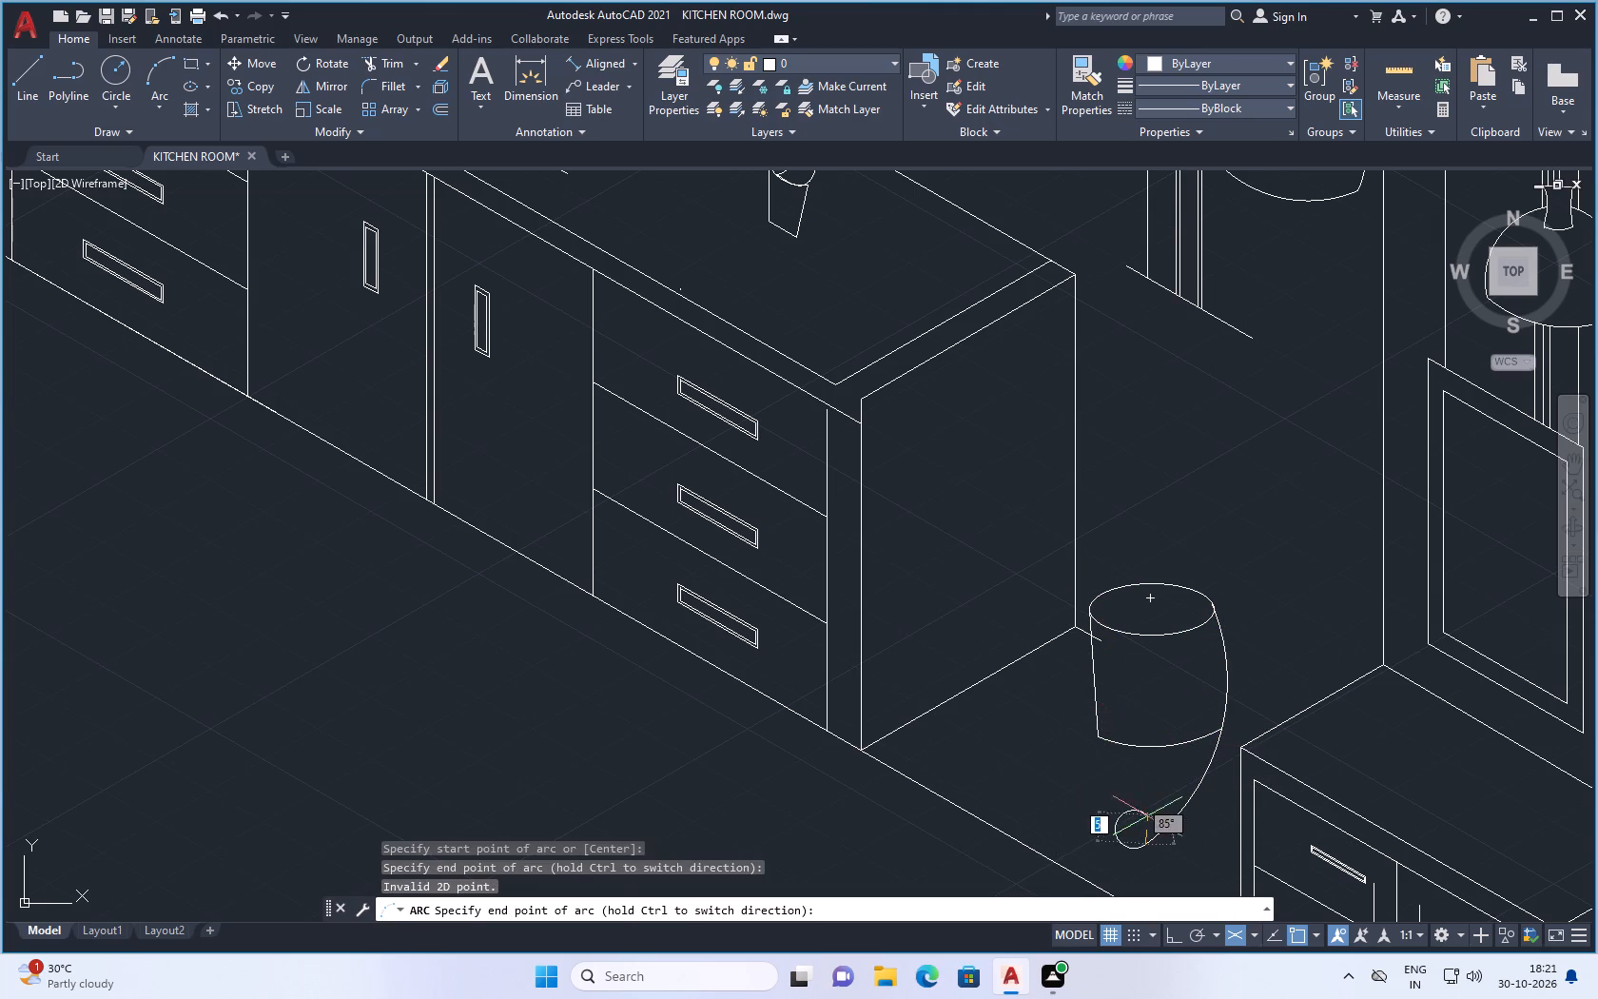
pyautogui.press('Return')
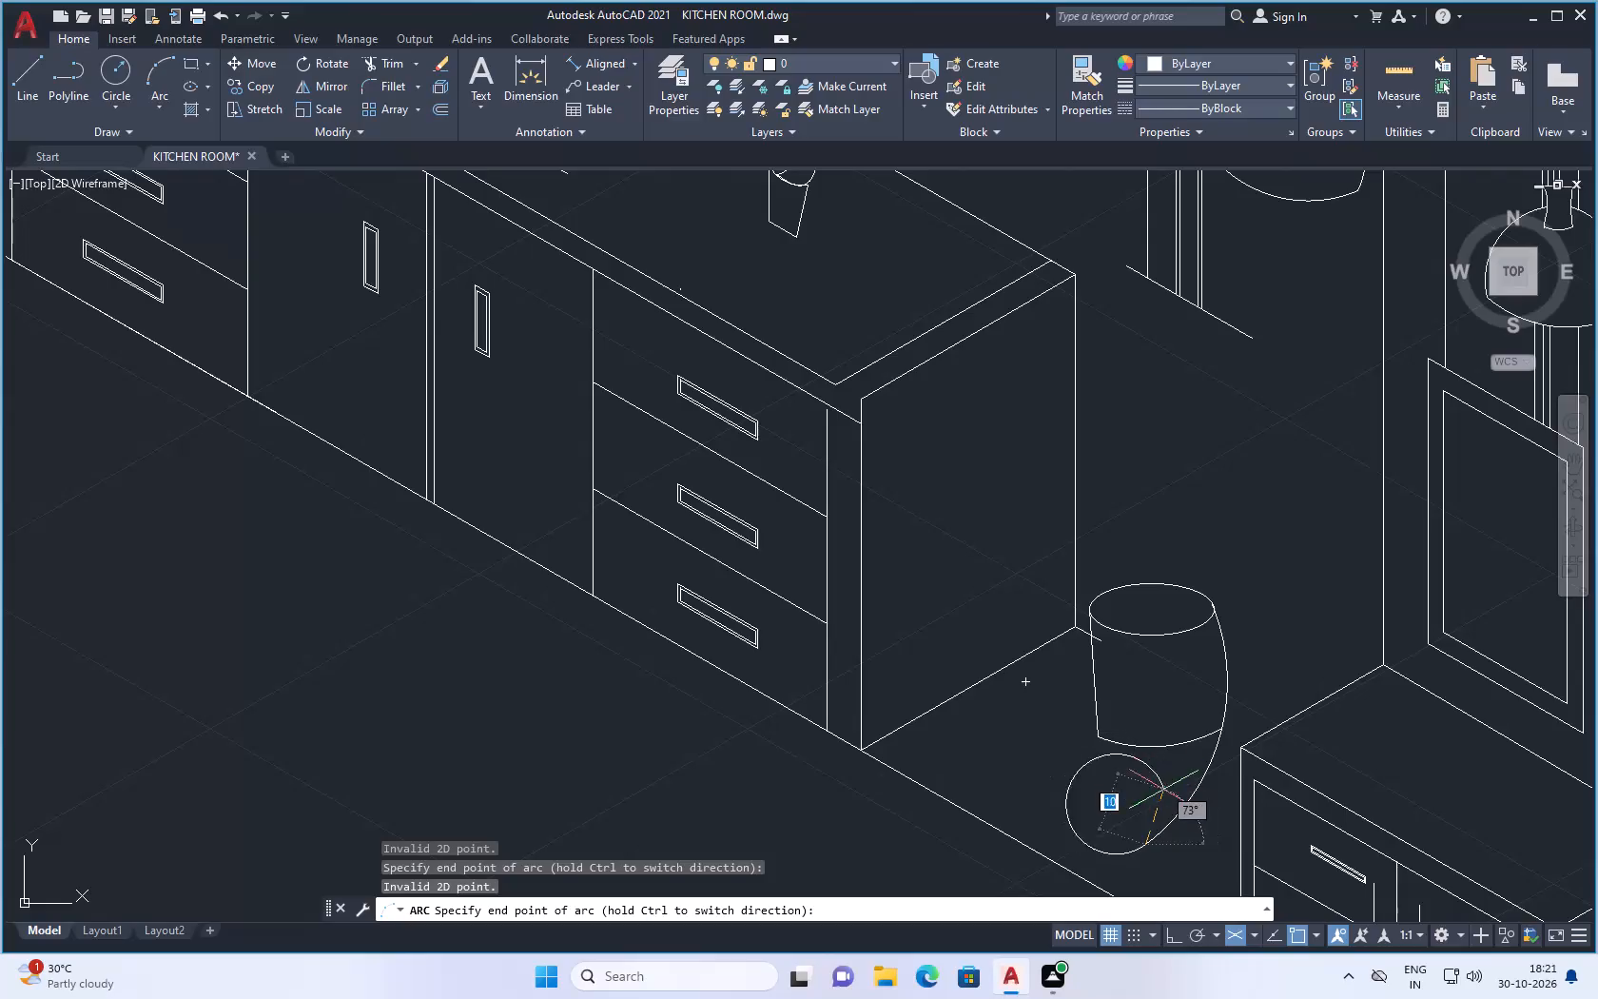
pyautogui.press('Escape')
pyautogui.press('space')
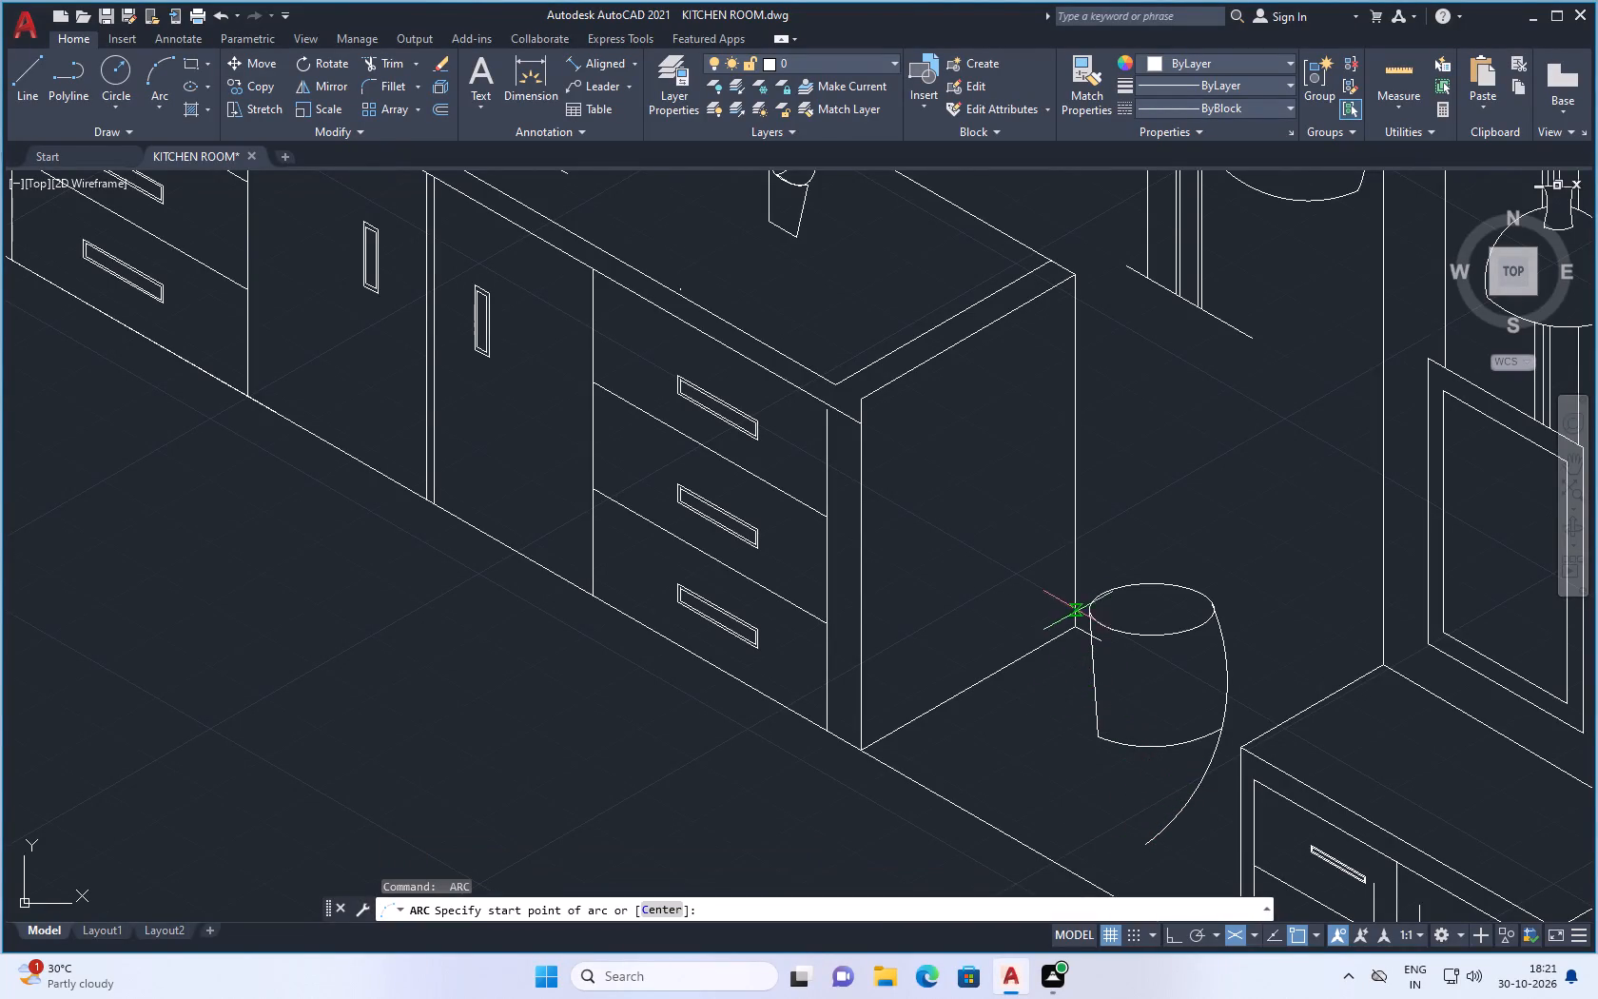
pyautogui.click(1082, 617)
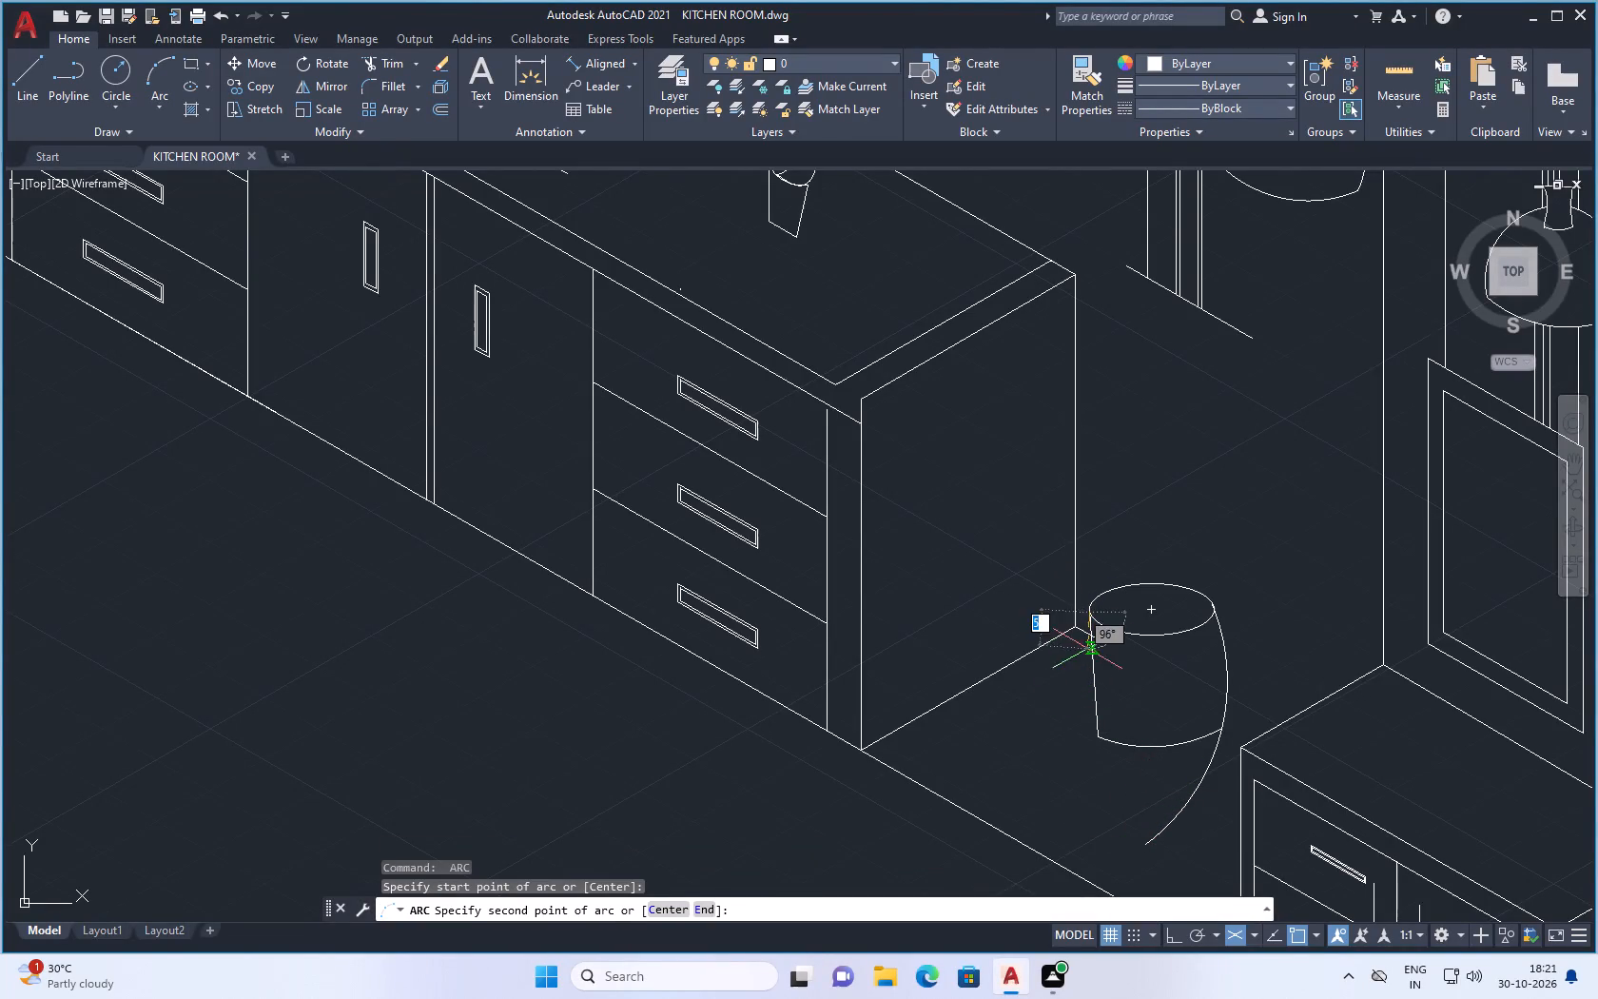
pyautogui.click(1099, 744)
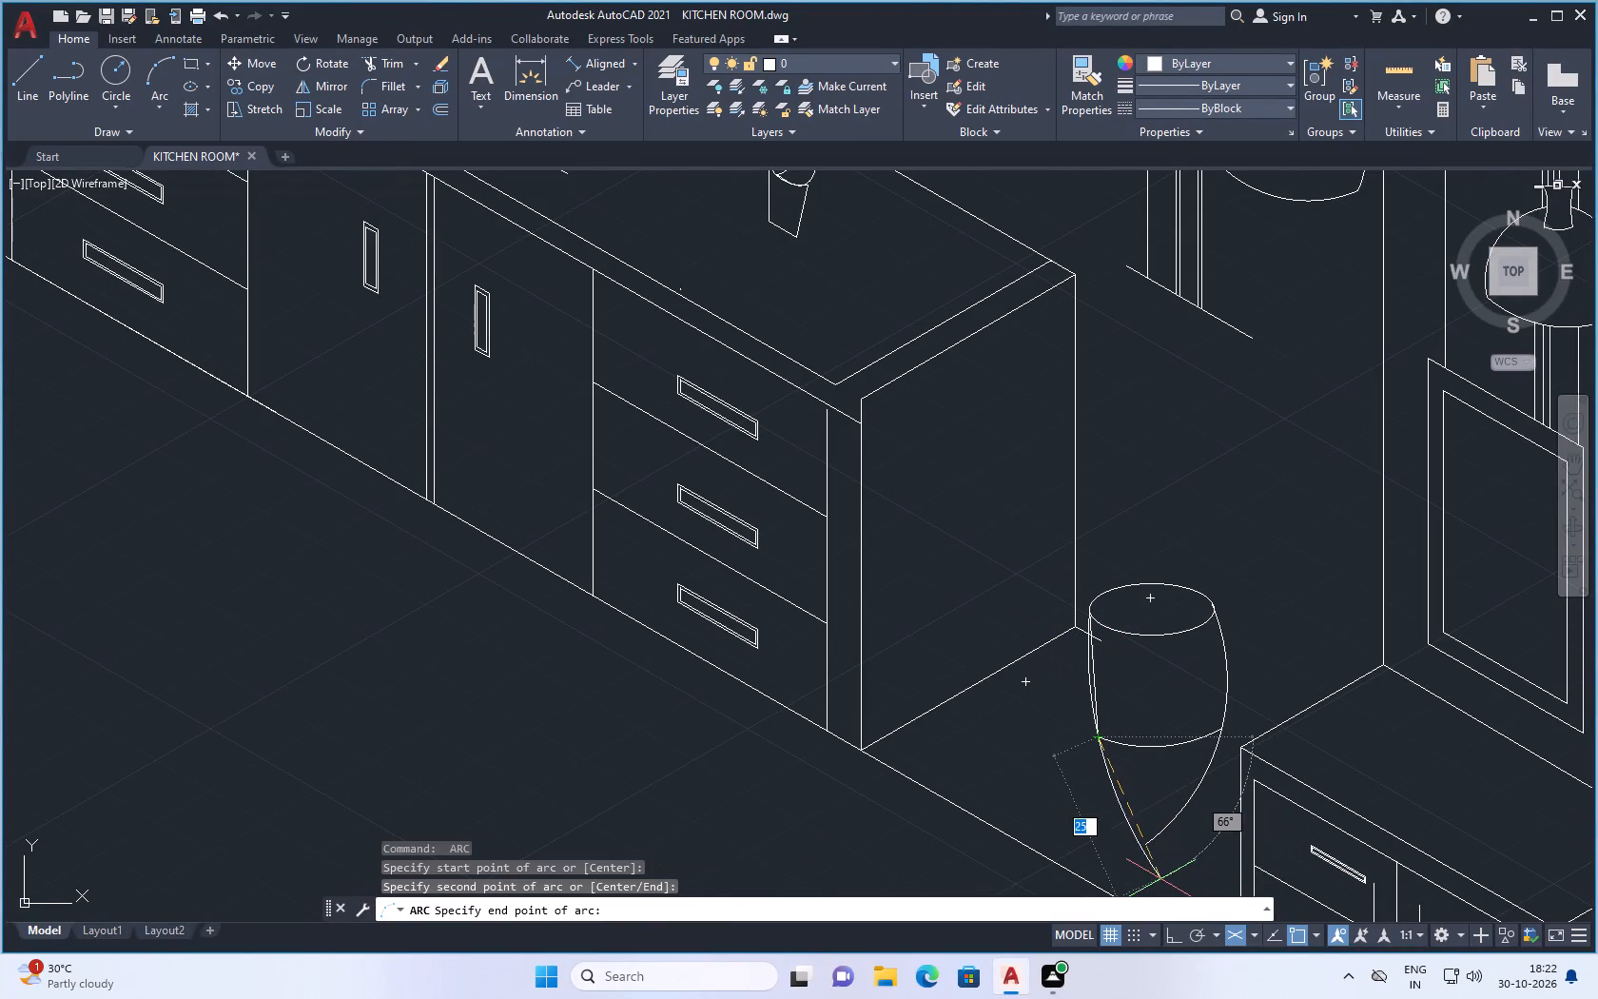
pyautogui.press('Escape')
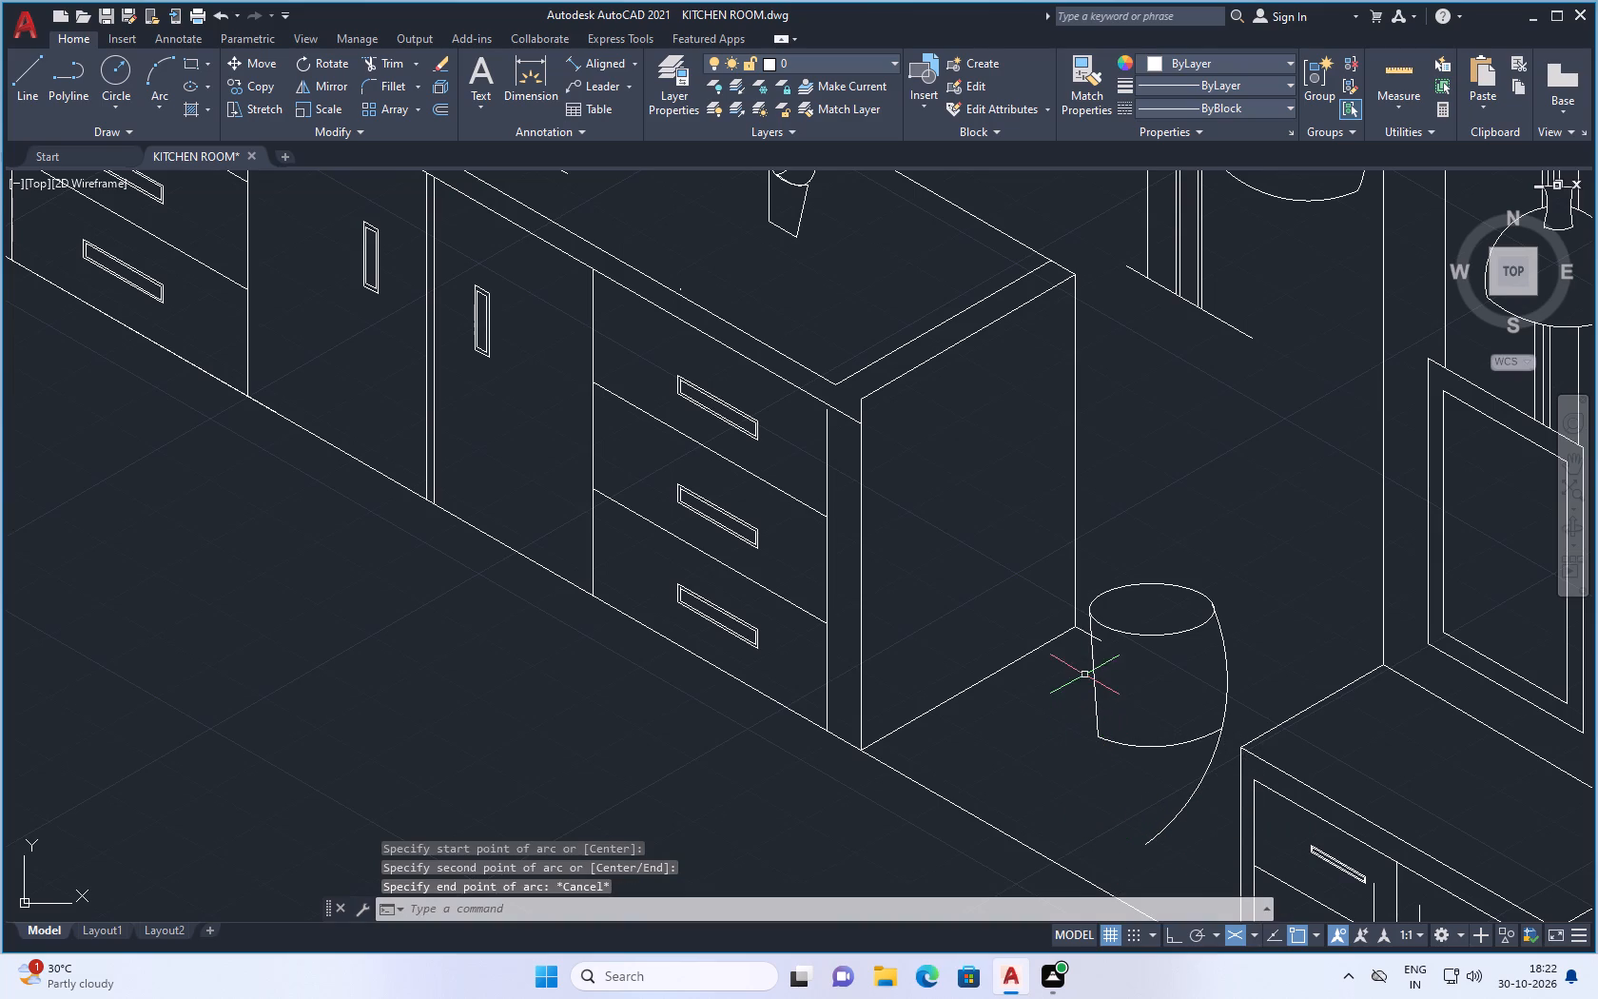
# Erase the straight side line on the container's sink-counter side.
pyautogui.click(1094, 684)
pyautogui.press('Delete')
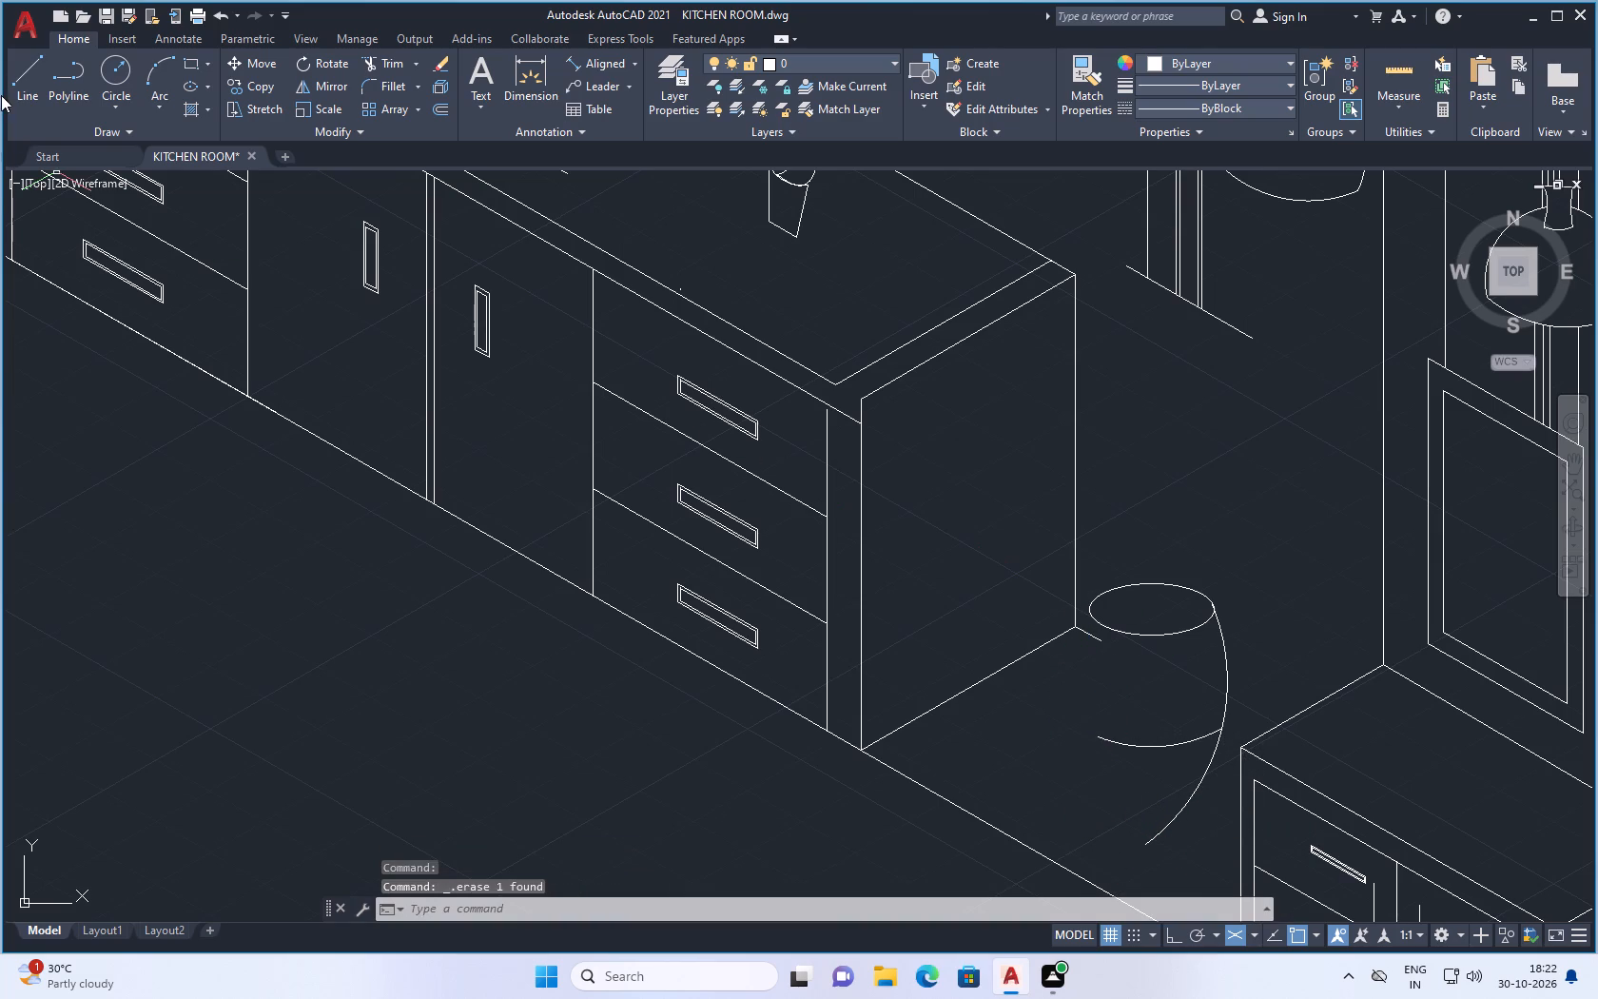
# Draw a three-point arc from the ellipse's counter-side edge through the curved base's other end, crossing the opposite arc below.
pyautogui.click(155, 62)
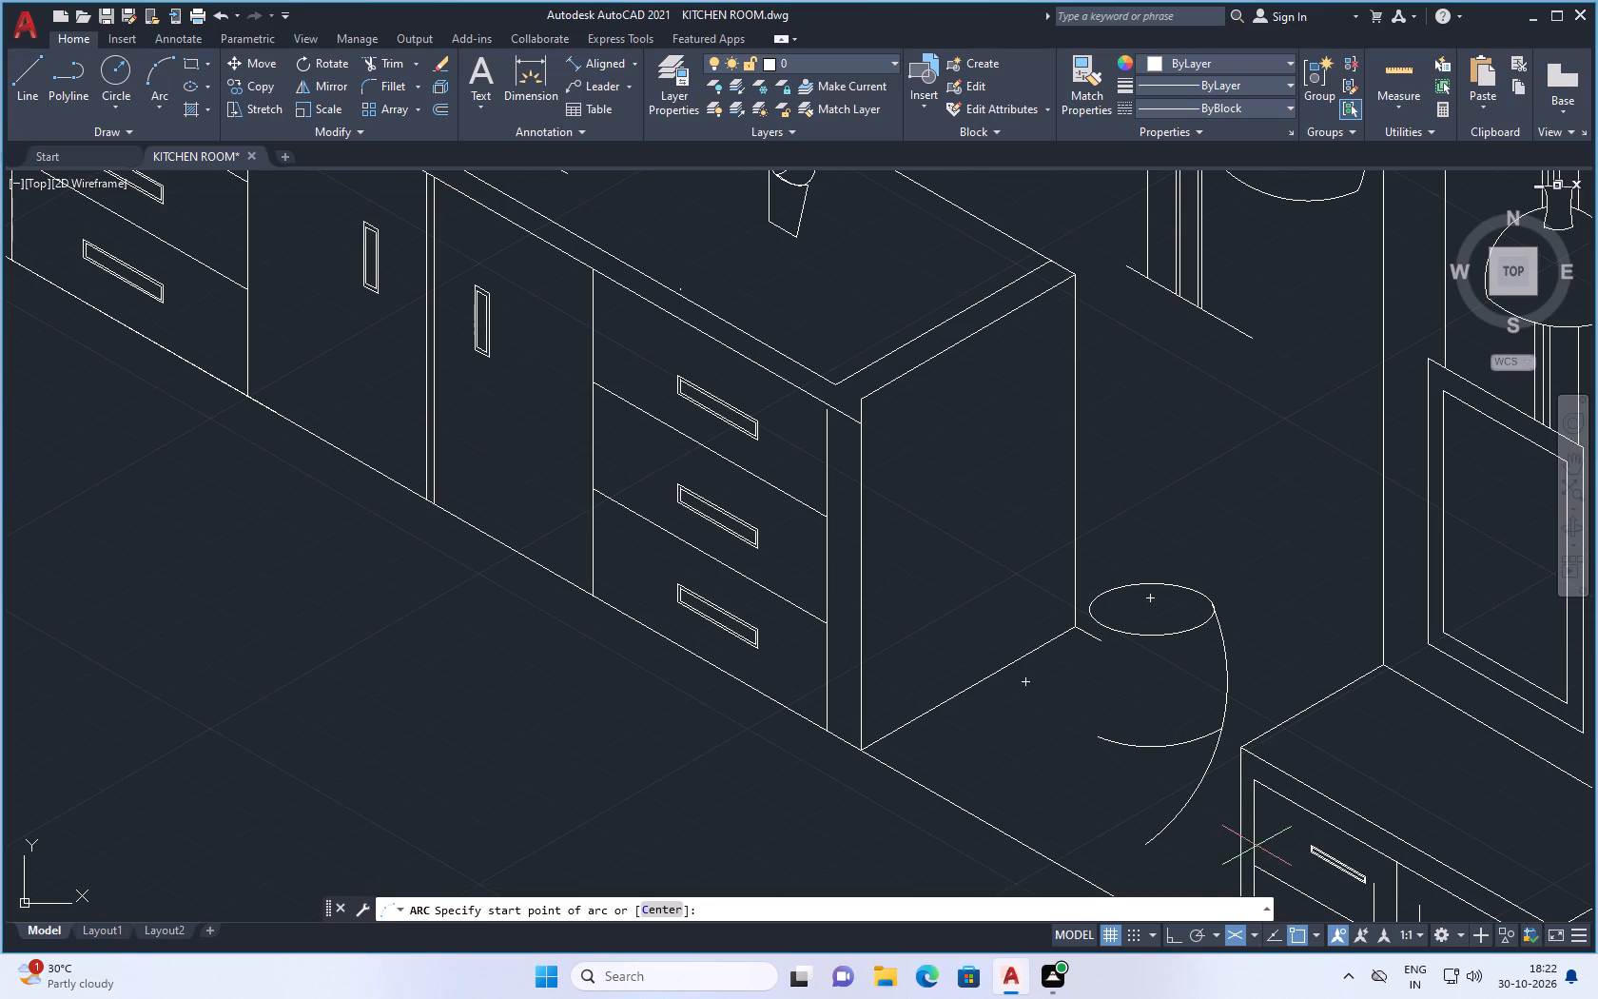
pyautogui.scroll(2, 1257, 846)
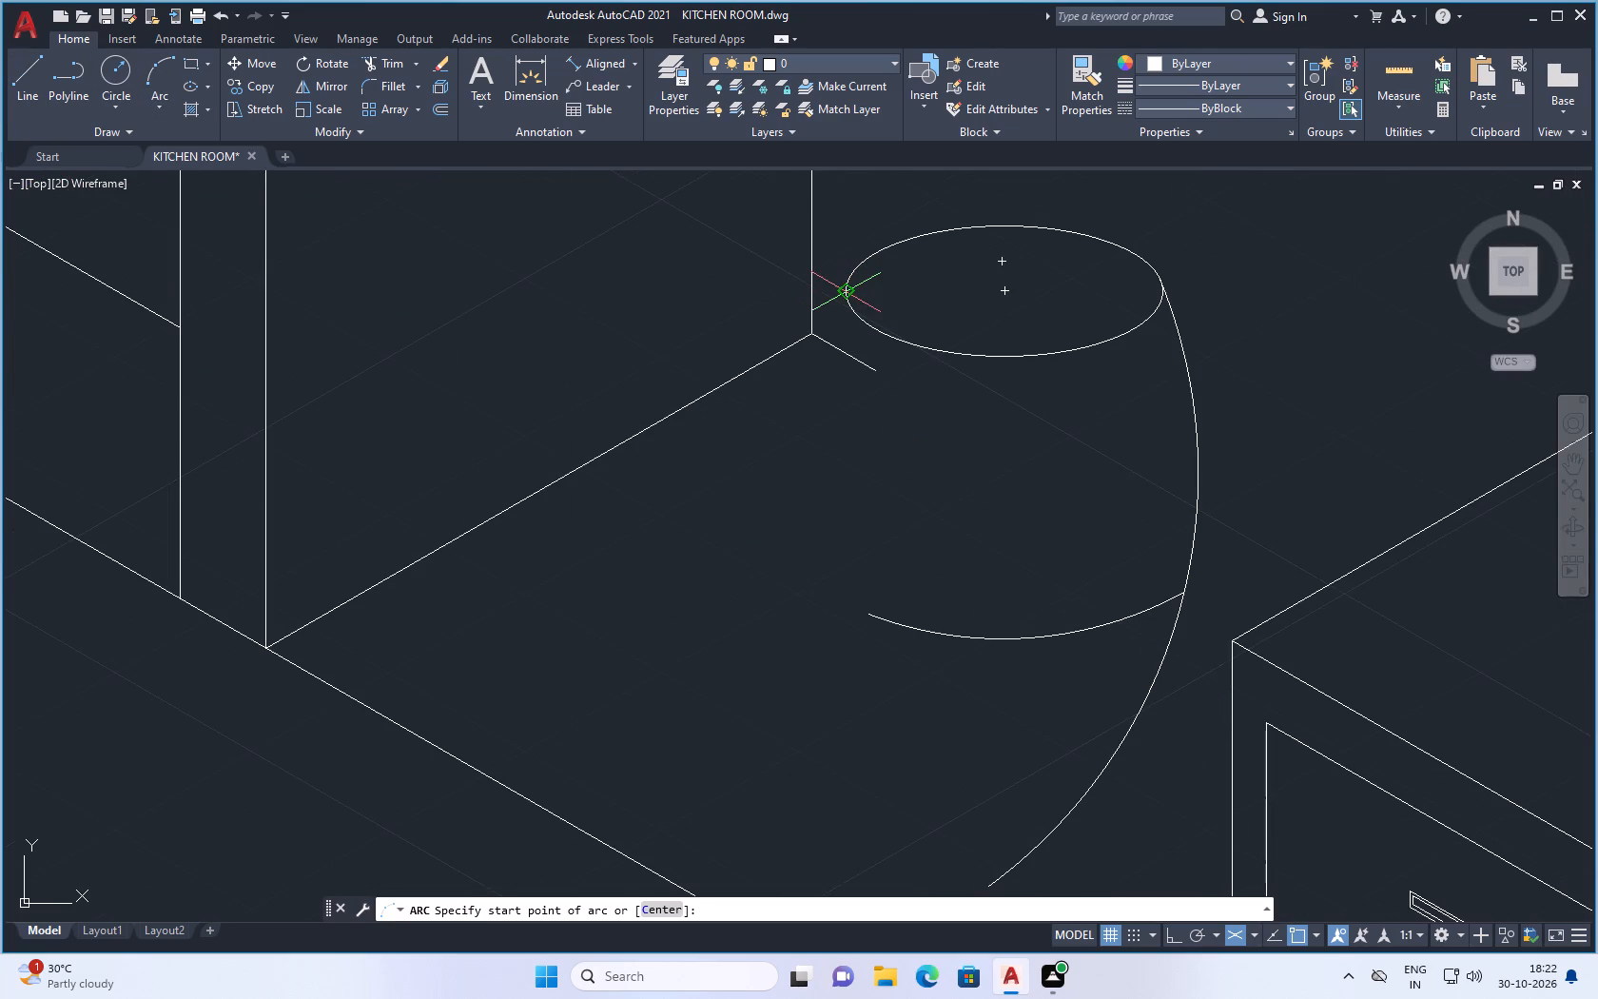
pyautogui.click(839, 295)
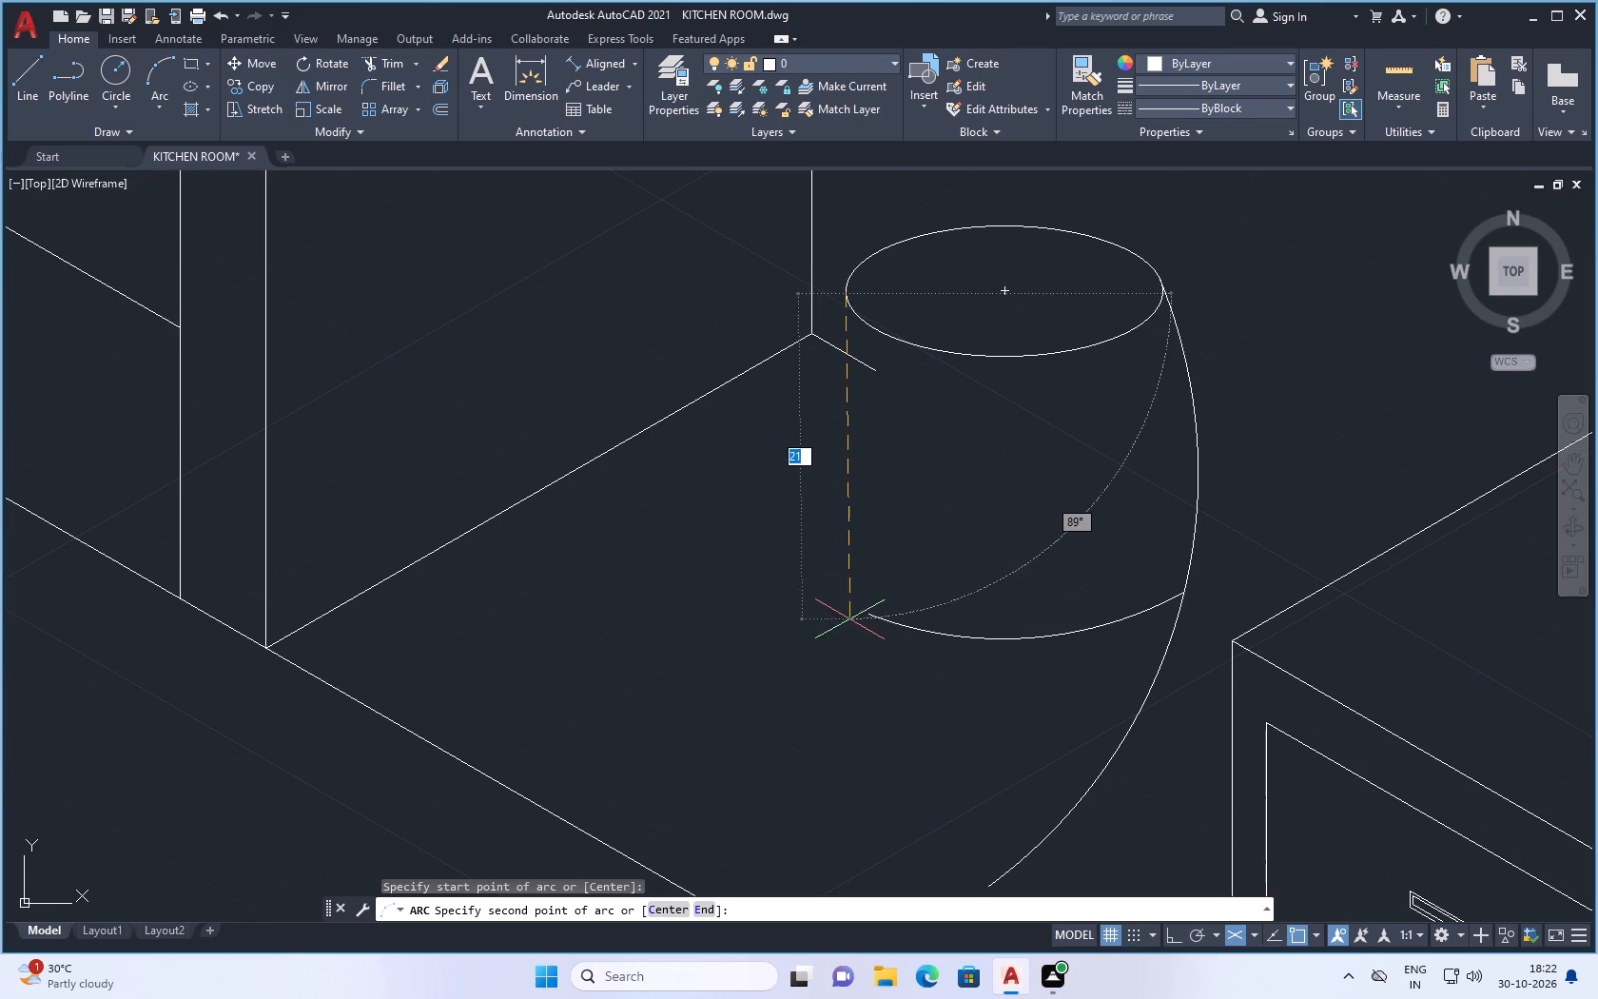
pyautogui.click(869, 616)
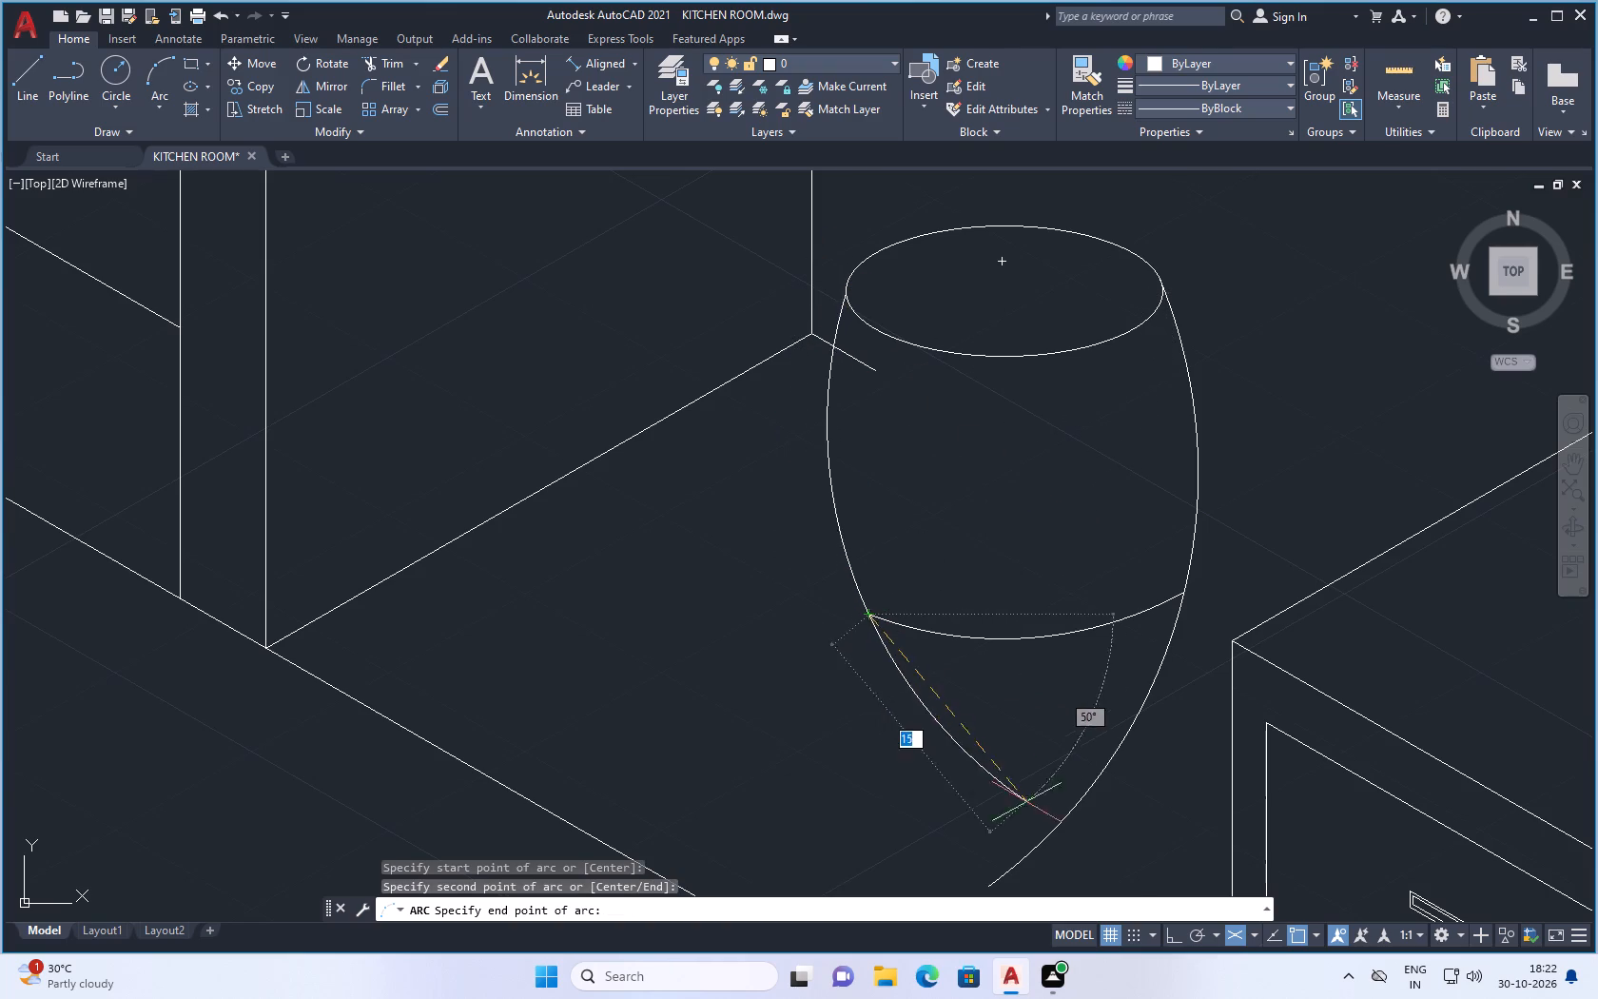
pyautogui.click(1137, 869)
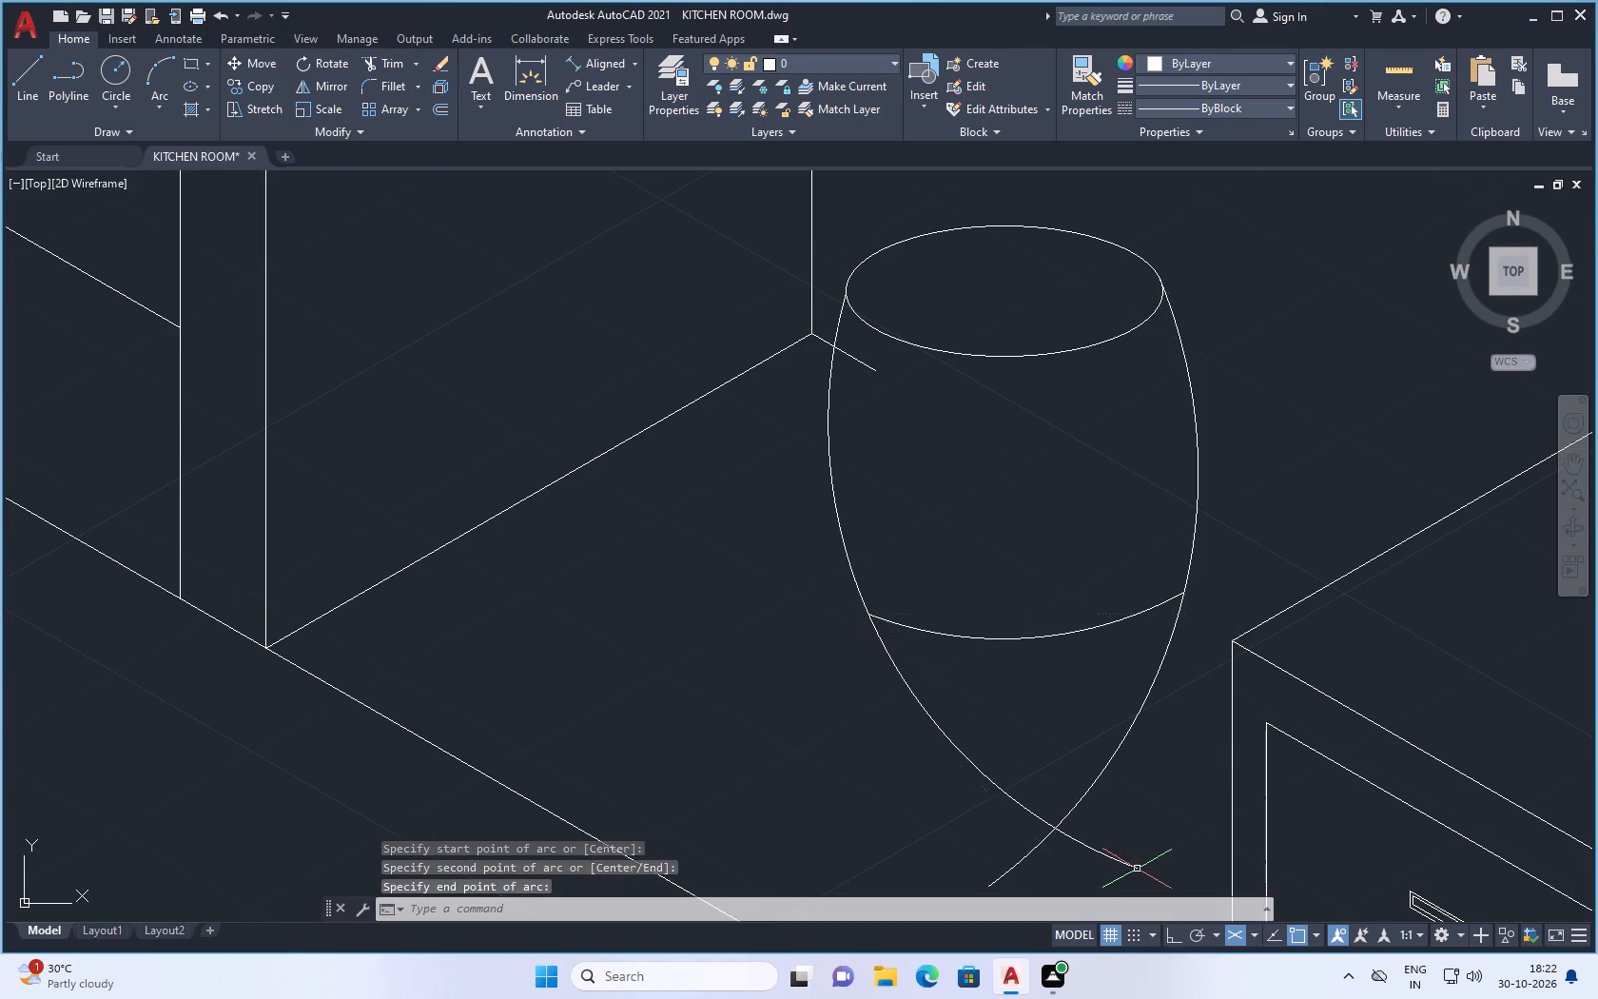
# Trim both side arcs below the curved base, leaving a closed barrel-shaped container.
pyautogui.scroll(-2, 1062, 711)
pyautogui.press('t')
pyautogui.press('r')
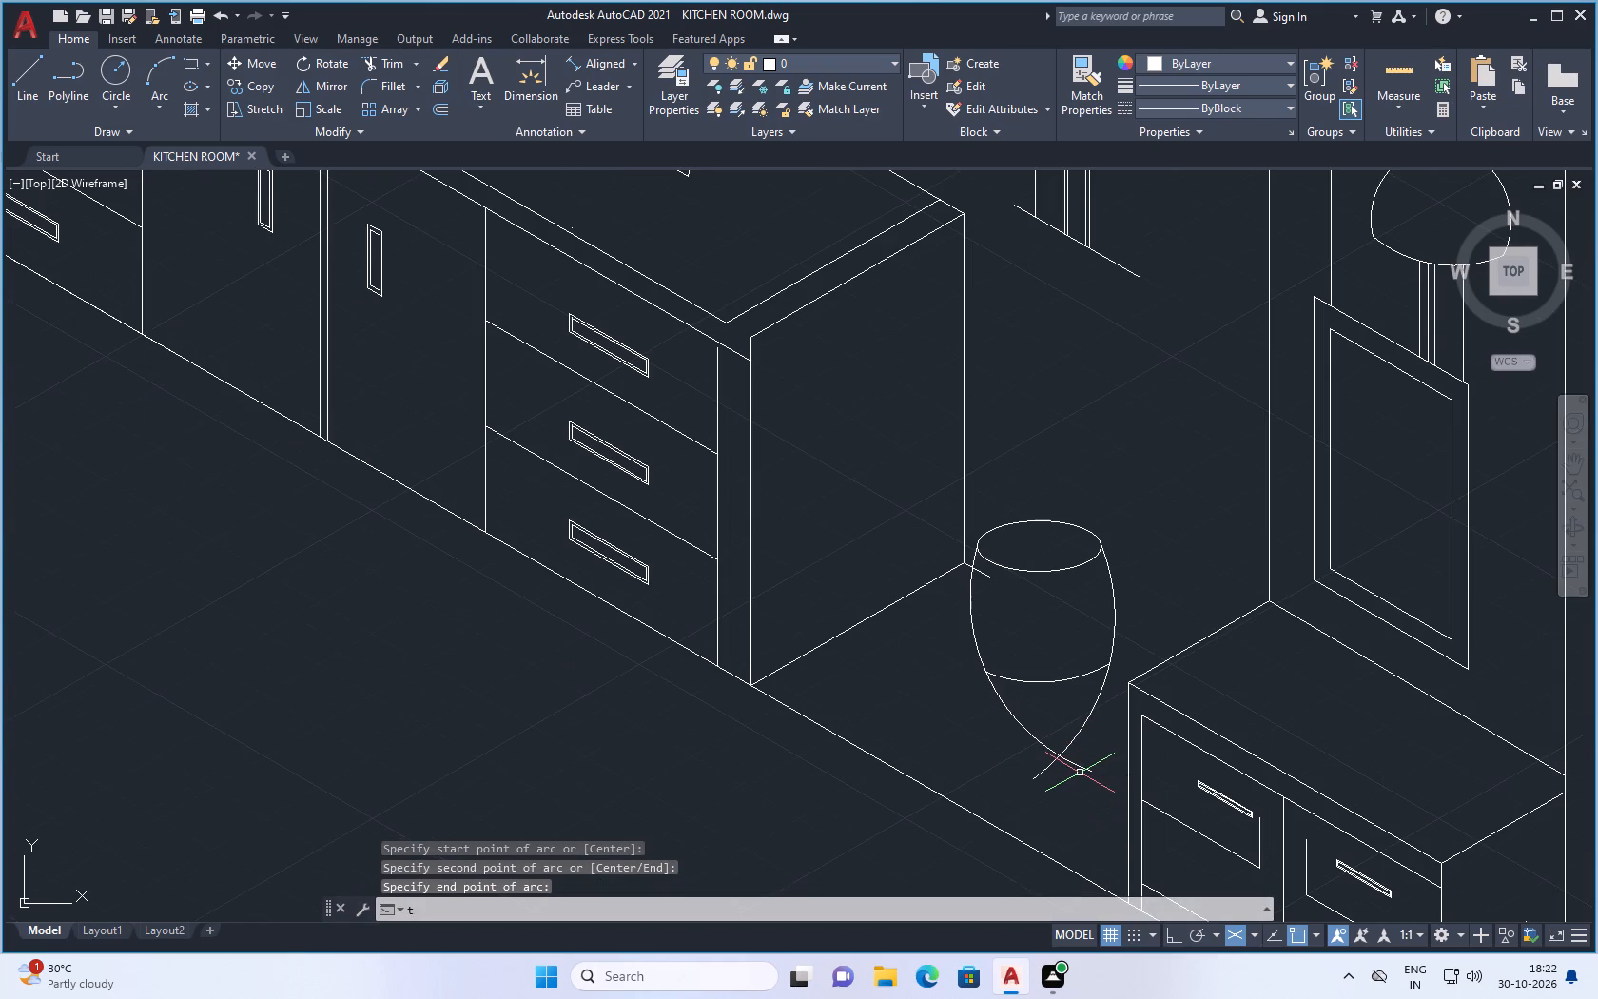
pyautogui.press('Return')
pyautogui.click(1079, 765)
pyautogui.click(1060, 774)
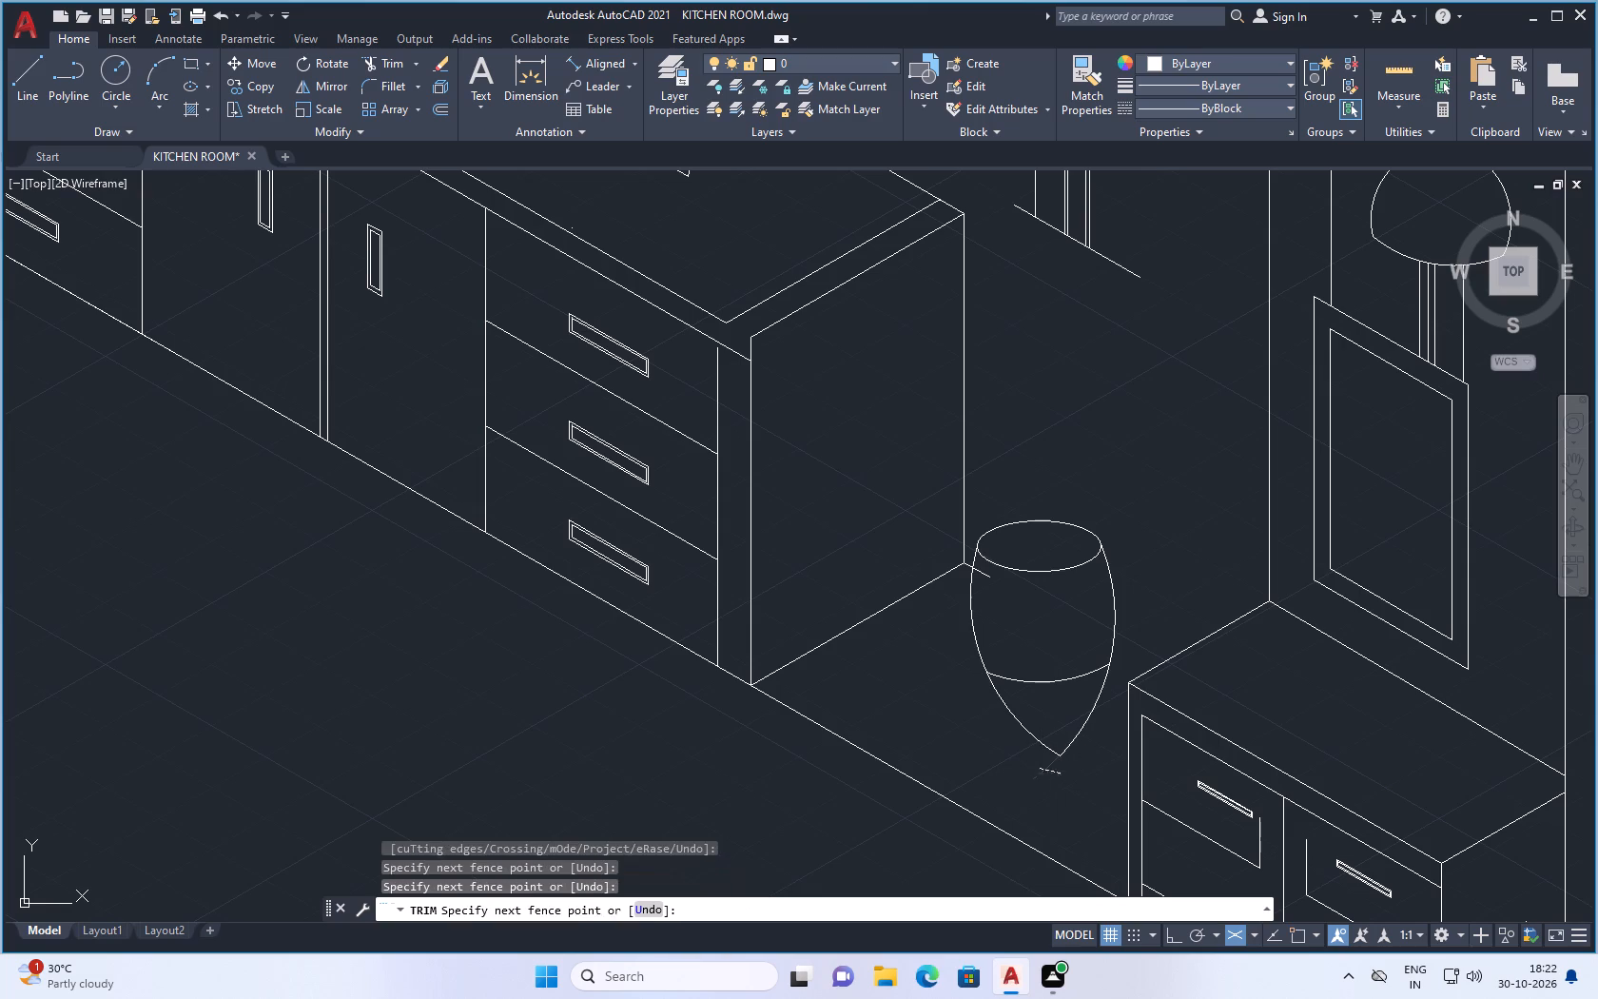
pyautogui.click(1039, 769)
pyautogui.click(1063, 747)
pyautogui.moveTo(1044, 746); pyautogui.dragTo(1024, 755)
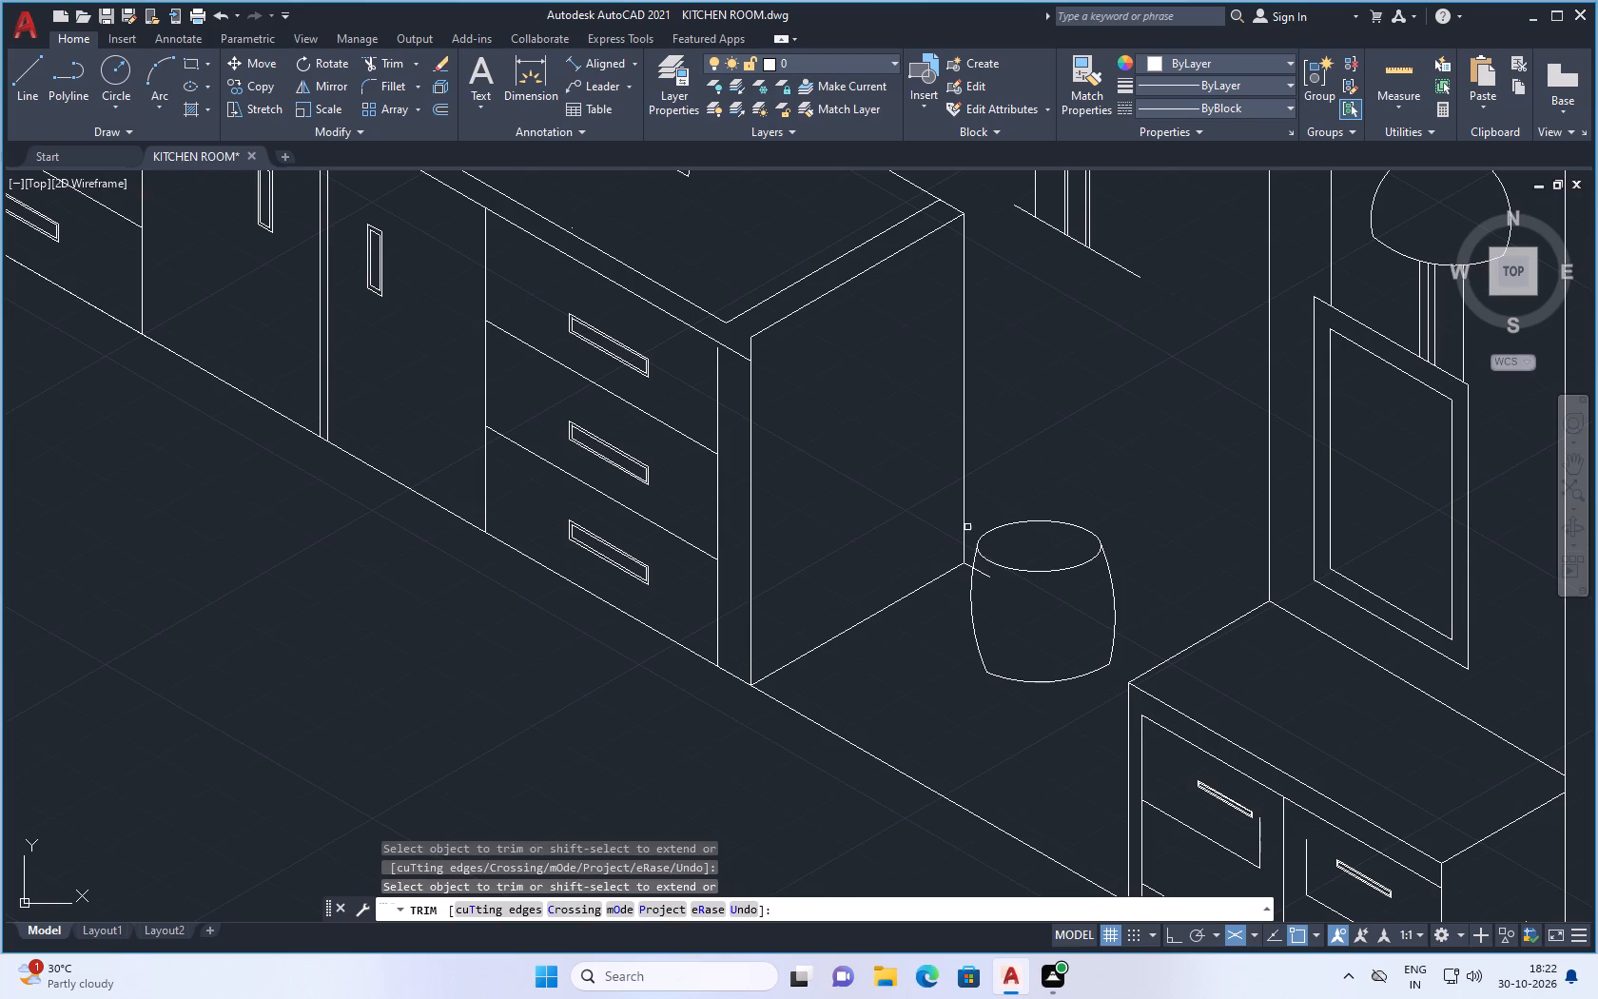
# Trim the short floor line at the counter's corner where it runs inside the container.
pyautogui.scroll(1, 967, 549)
pyautogui.click(990, 594)
pyautogui.scroll(-2, 1058, 674)
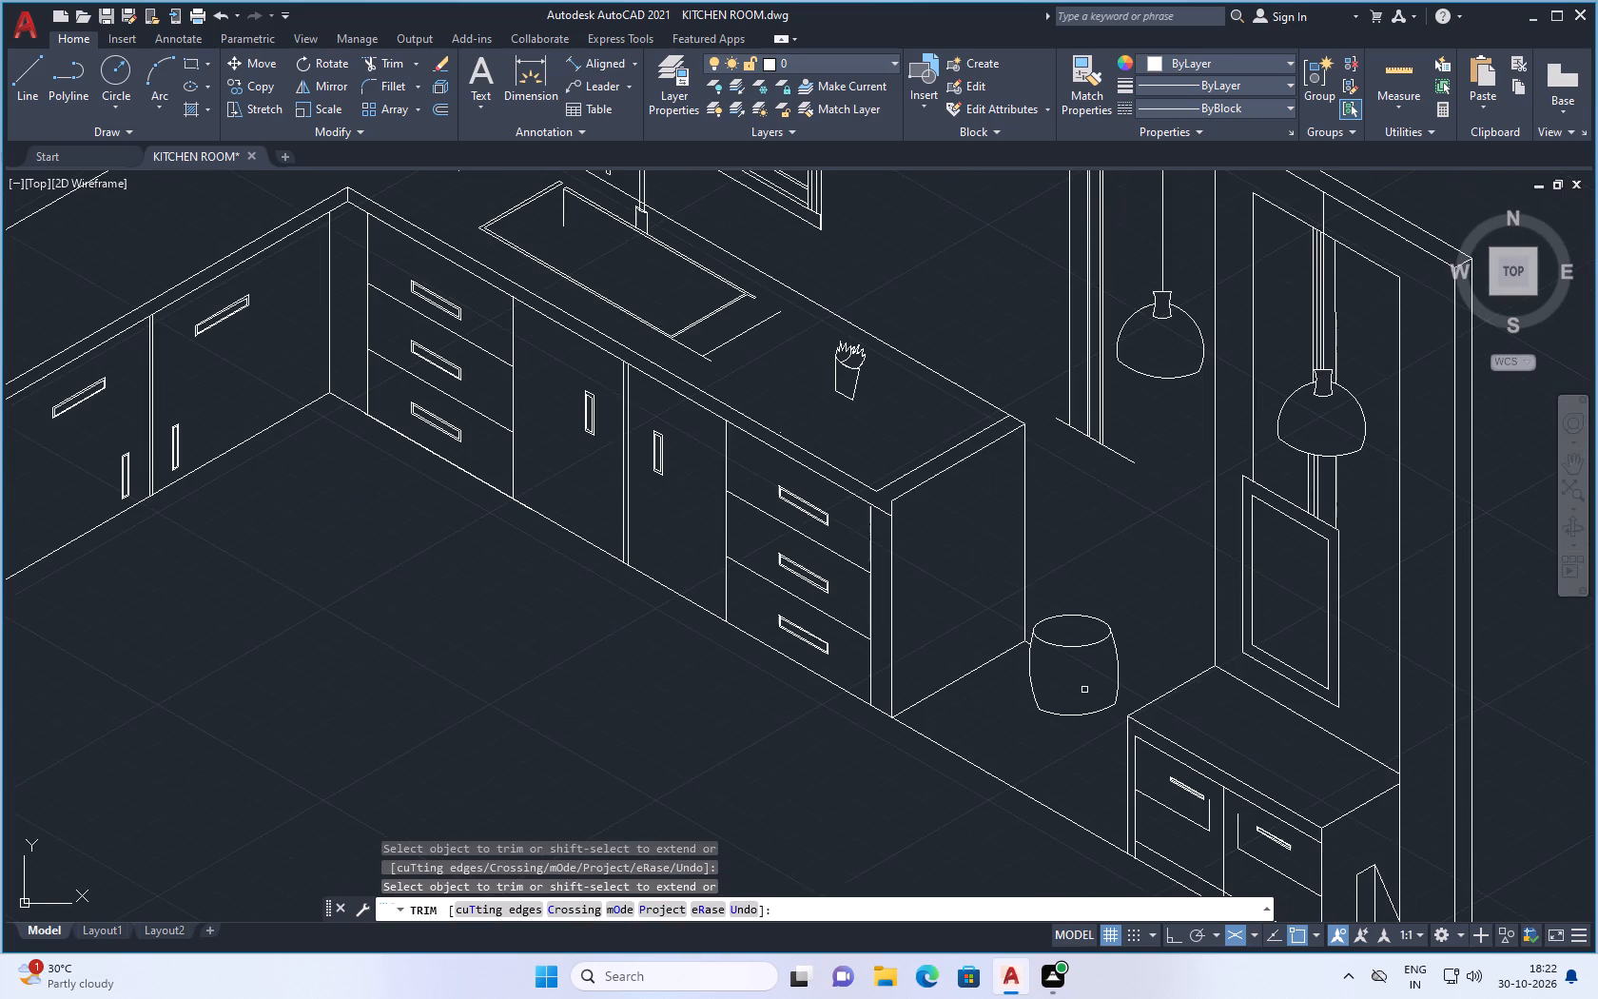
pyautogui.scroll(-3, 1133, 575)
pyautogui.press('Escape')
# Move the whole container a short distance away from the sink counter, toward the low drawer cabinet.
pyautogui.scroll(2, 1106, 536)
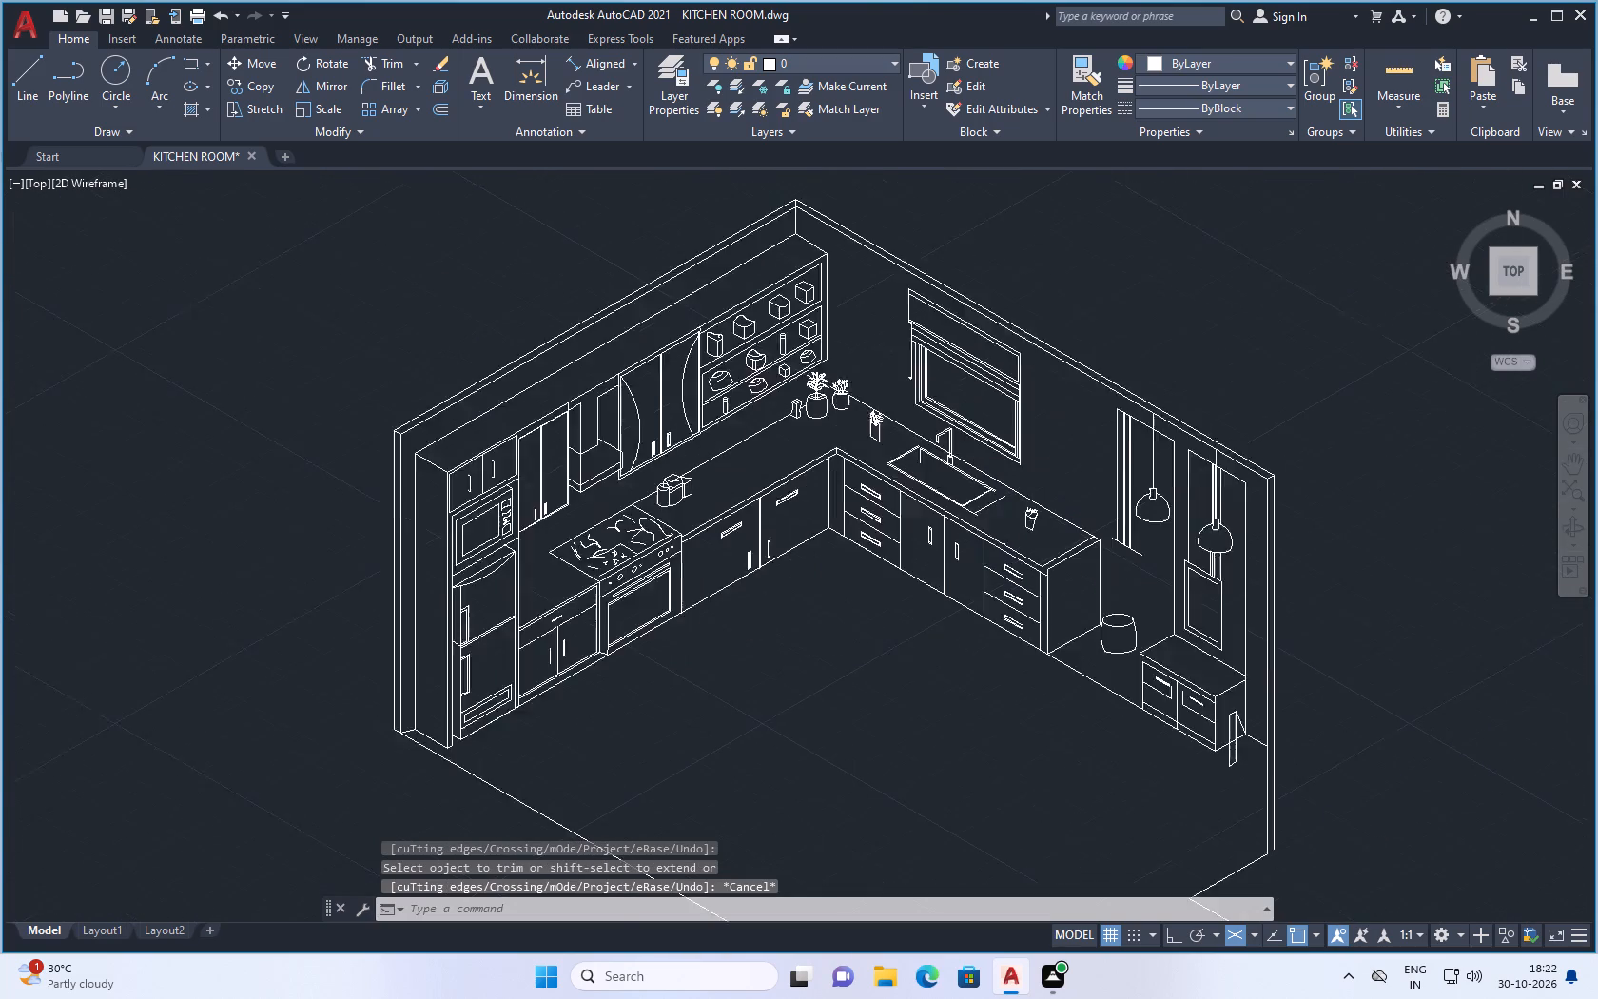
pyautogui.scroll(2, 1058, 720)
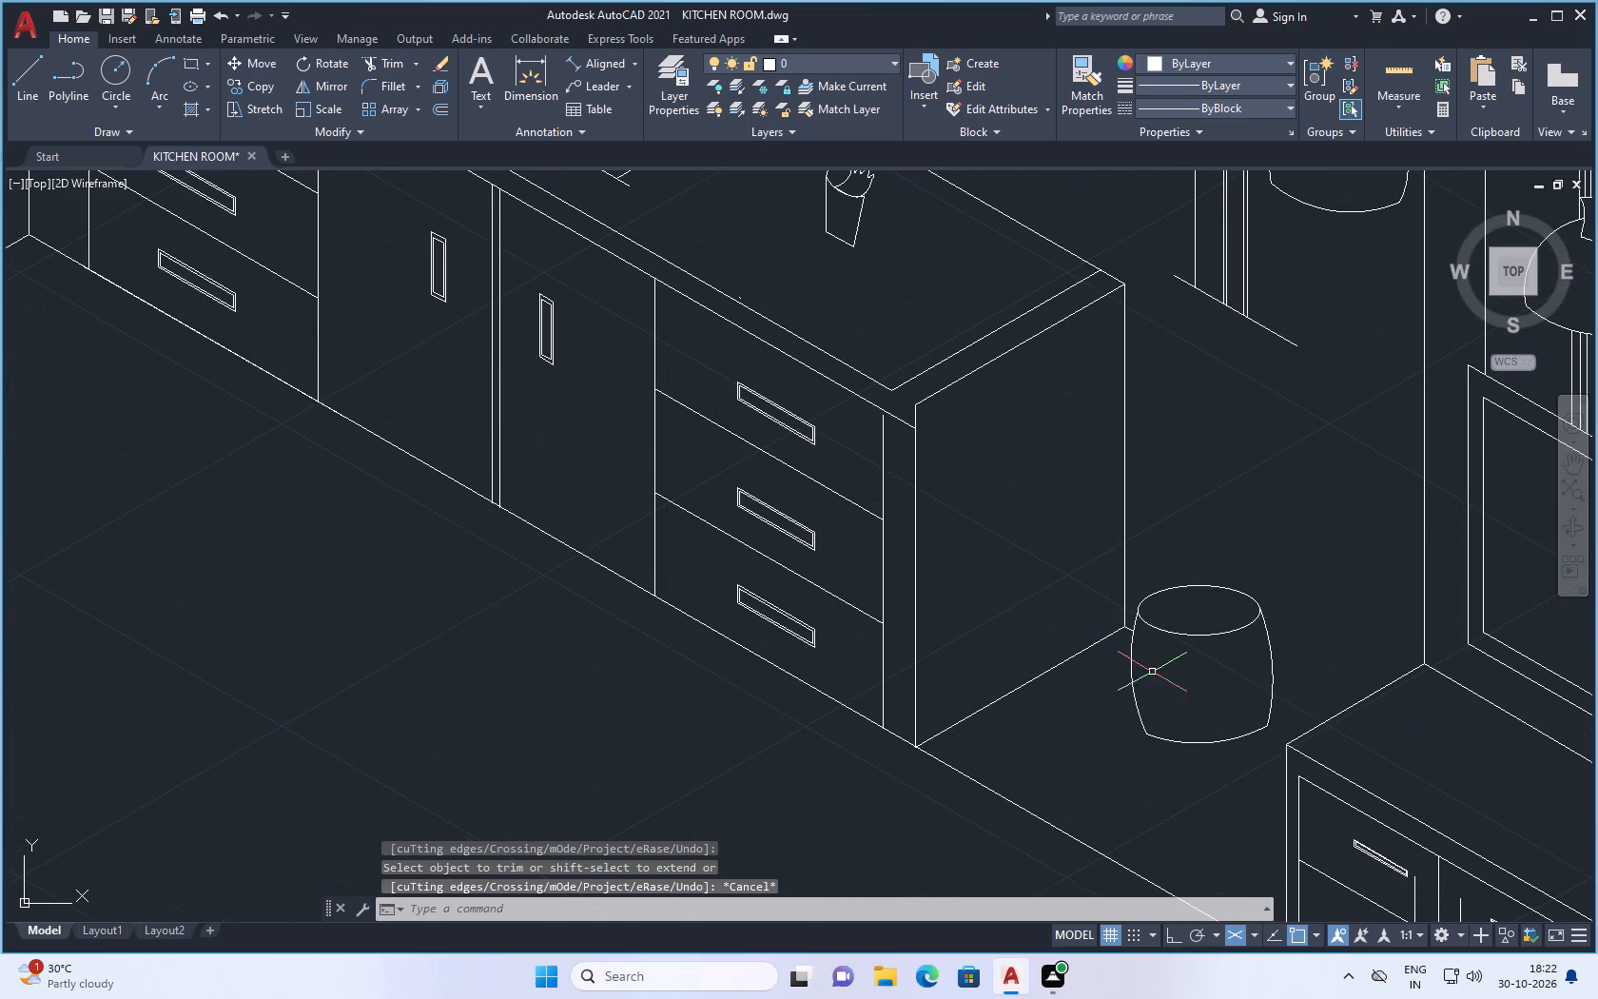
pyautogui.click(1272, 555)
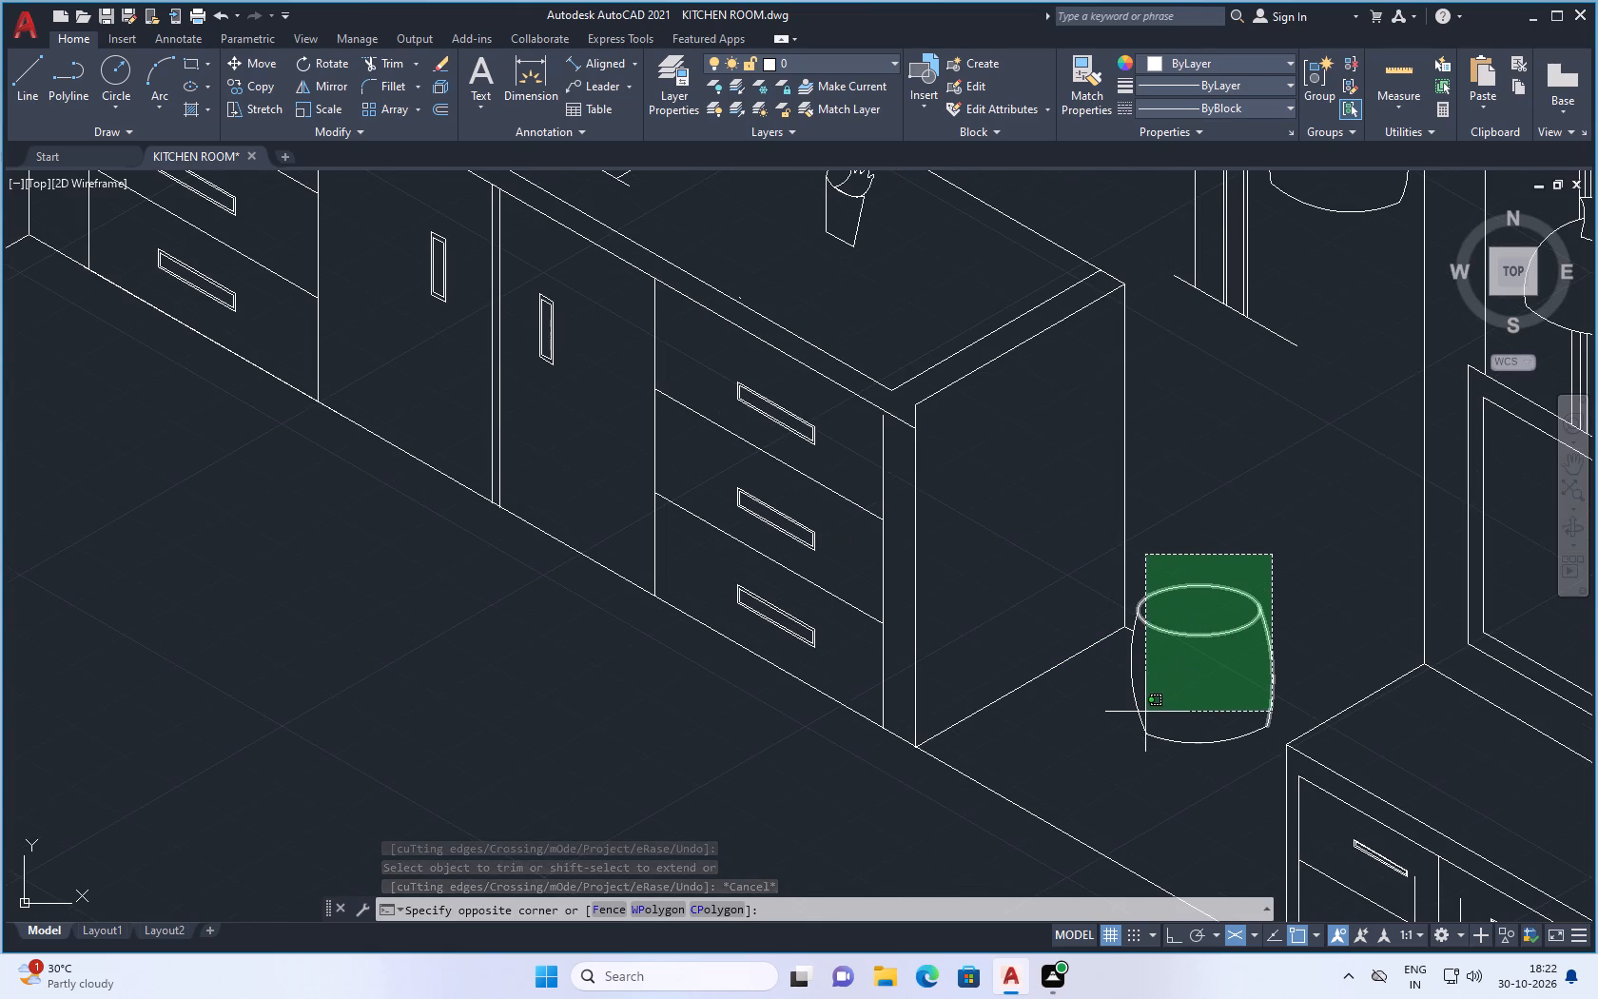
pyautogui.click(1139, 728)
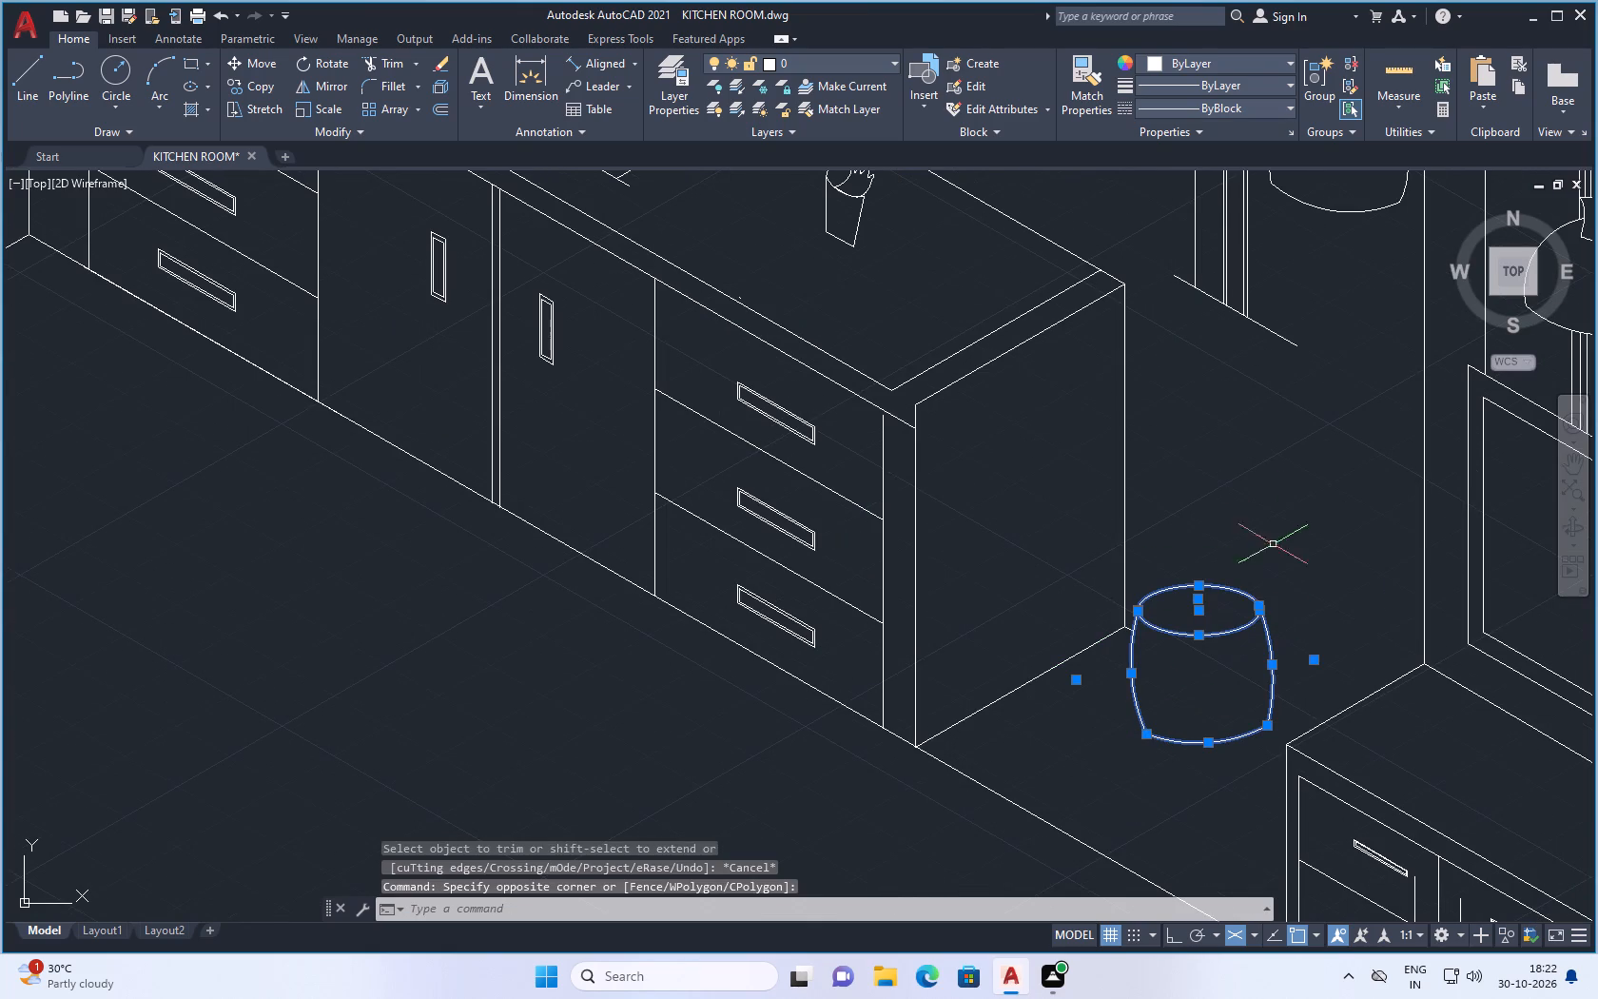
pyautogui.rightClick(1248, 485)
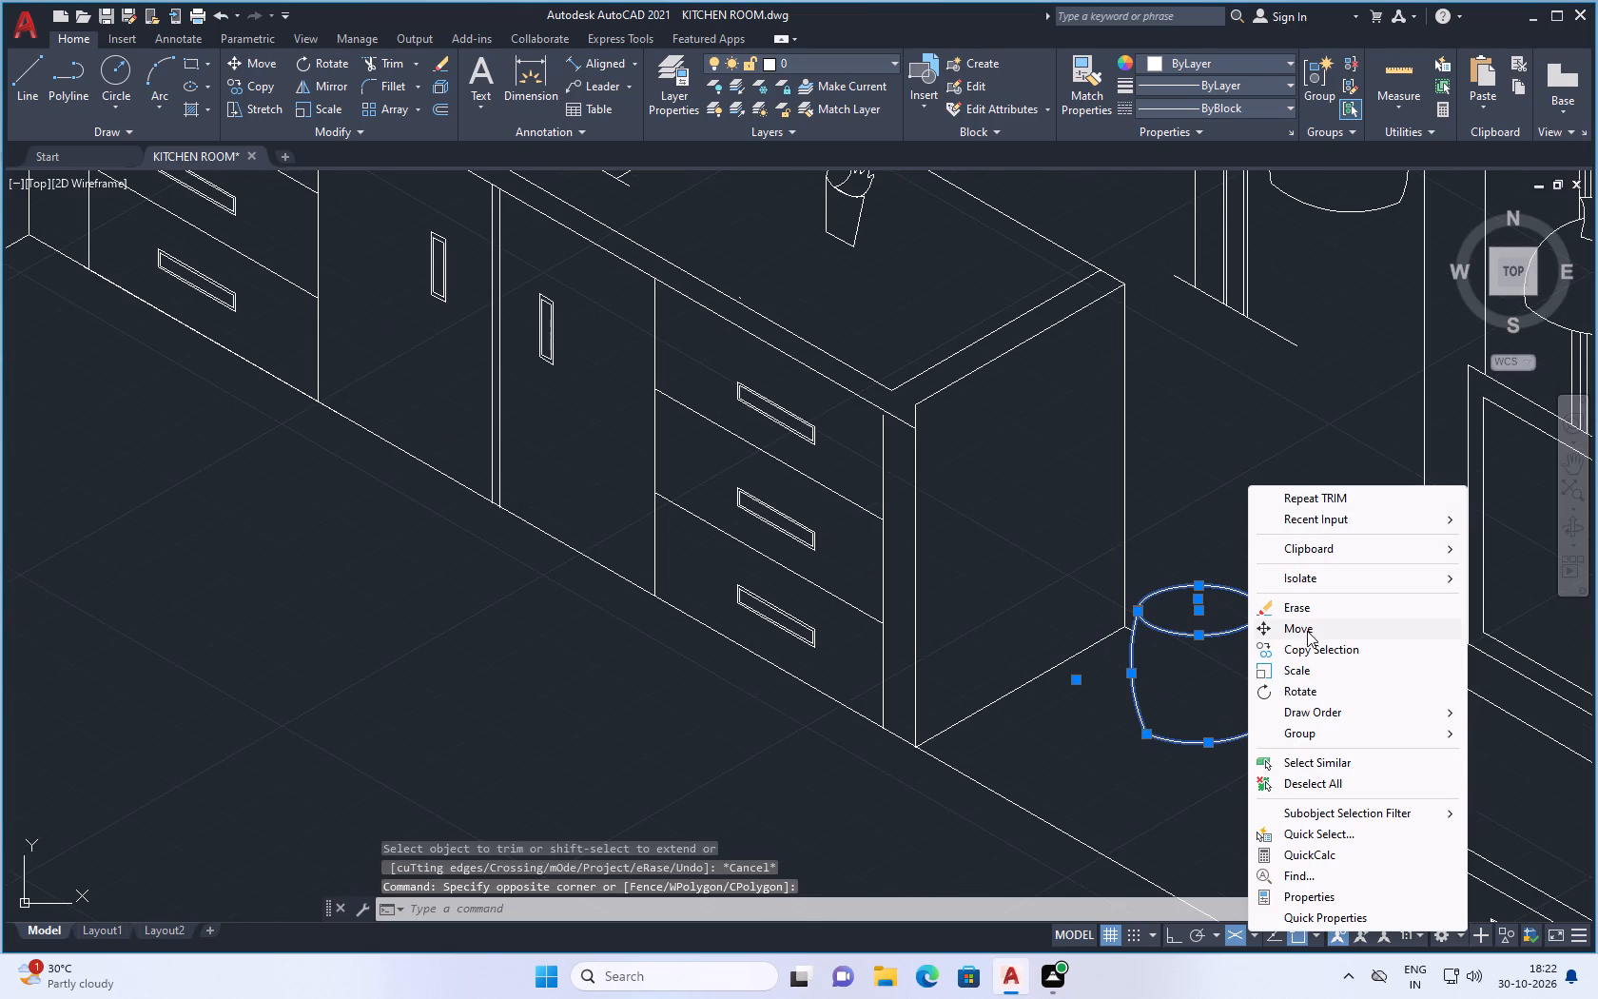
pyautogui.click(1307, 629)
pyautogui.moveTo(1225, 659); pyautogui.dragTo(1237, 659)
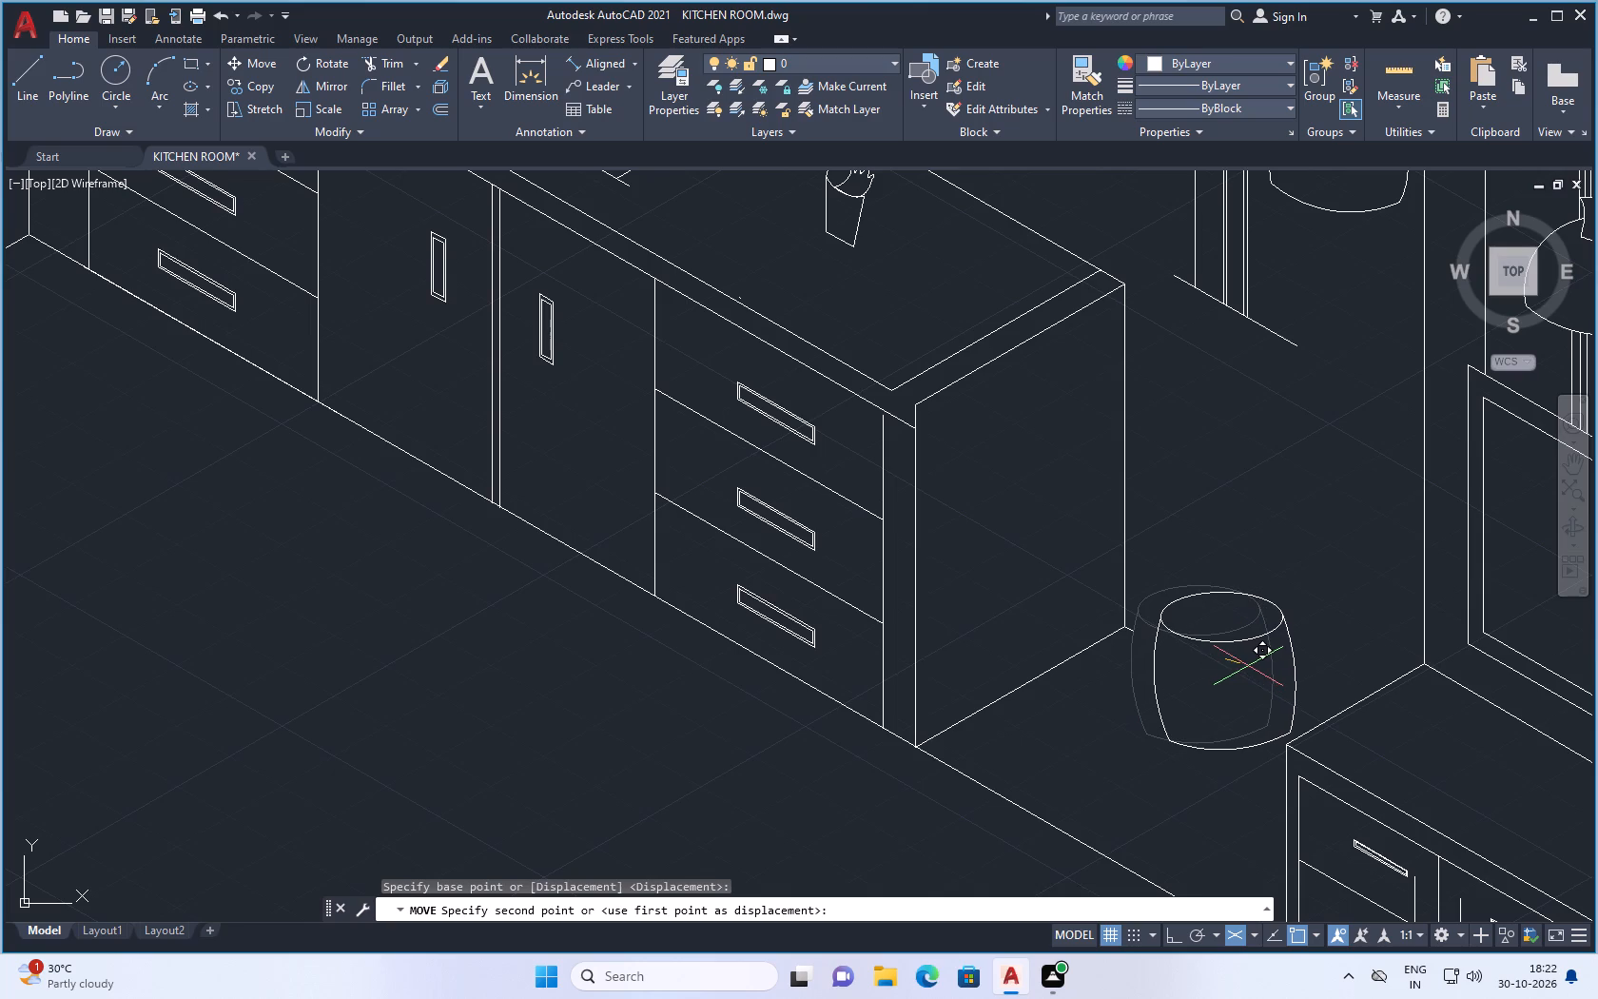
pyautogui.click(1248, 666)
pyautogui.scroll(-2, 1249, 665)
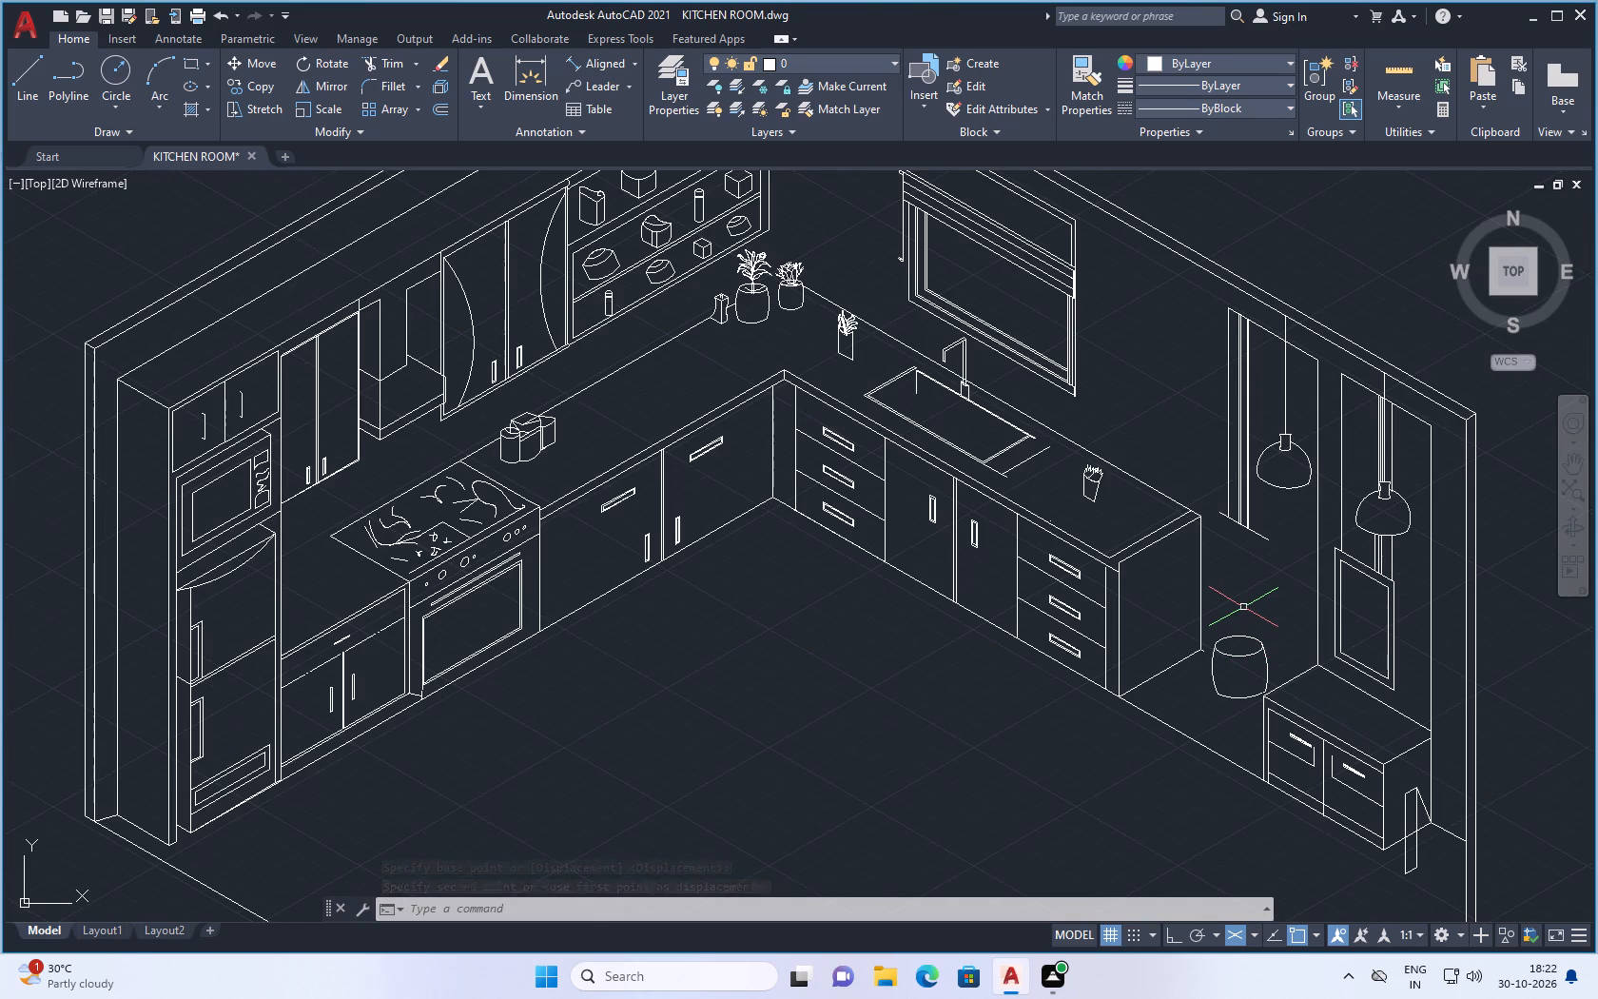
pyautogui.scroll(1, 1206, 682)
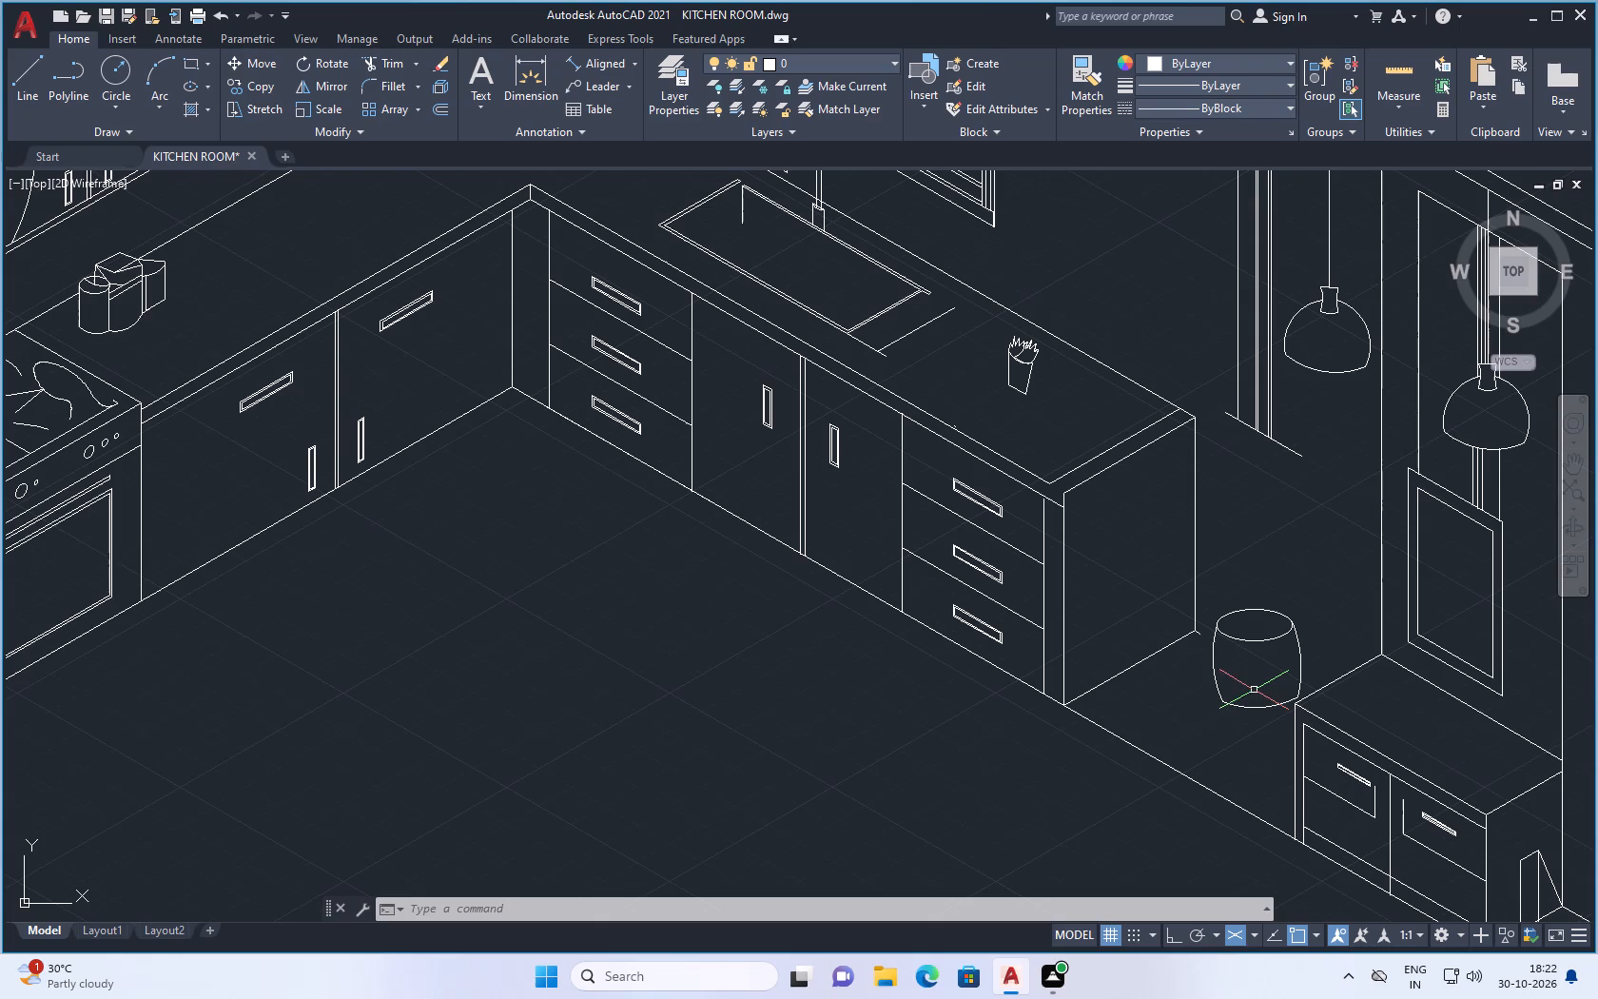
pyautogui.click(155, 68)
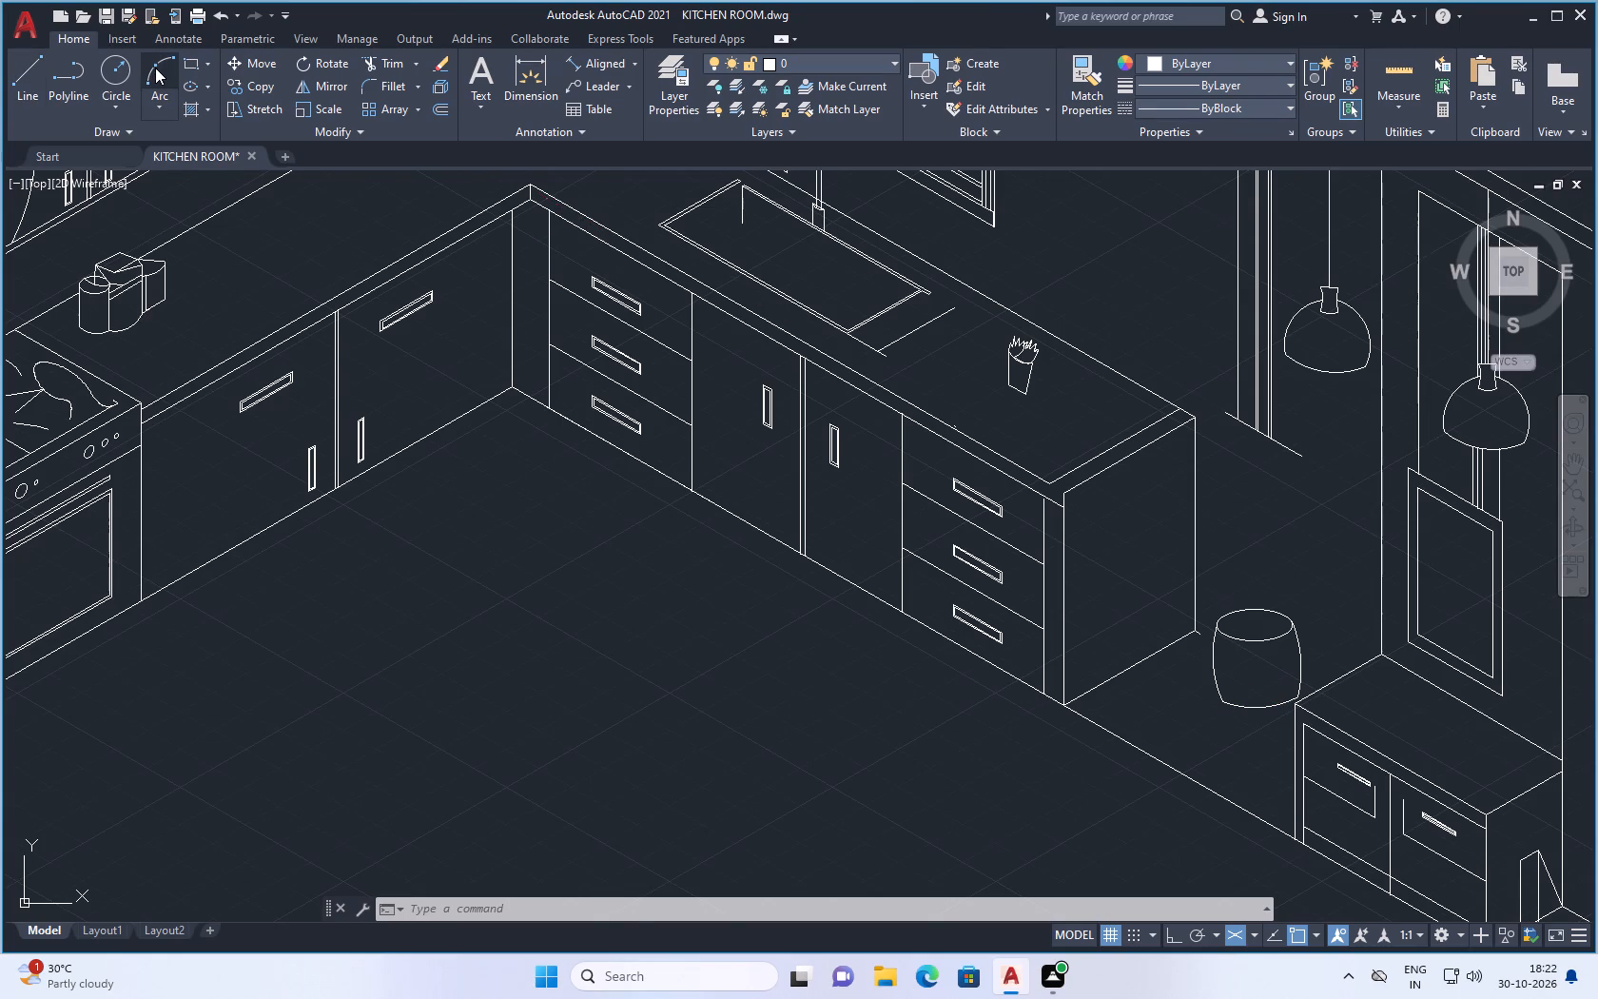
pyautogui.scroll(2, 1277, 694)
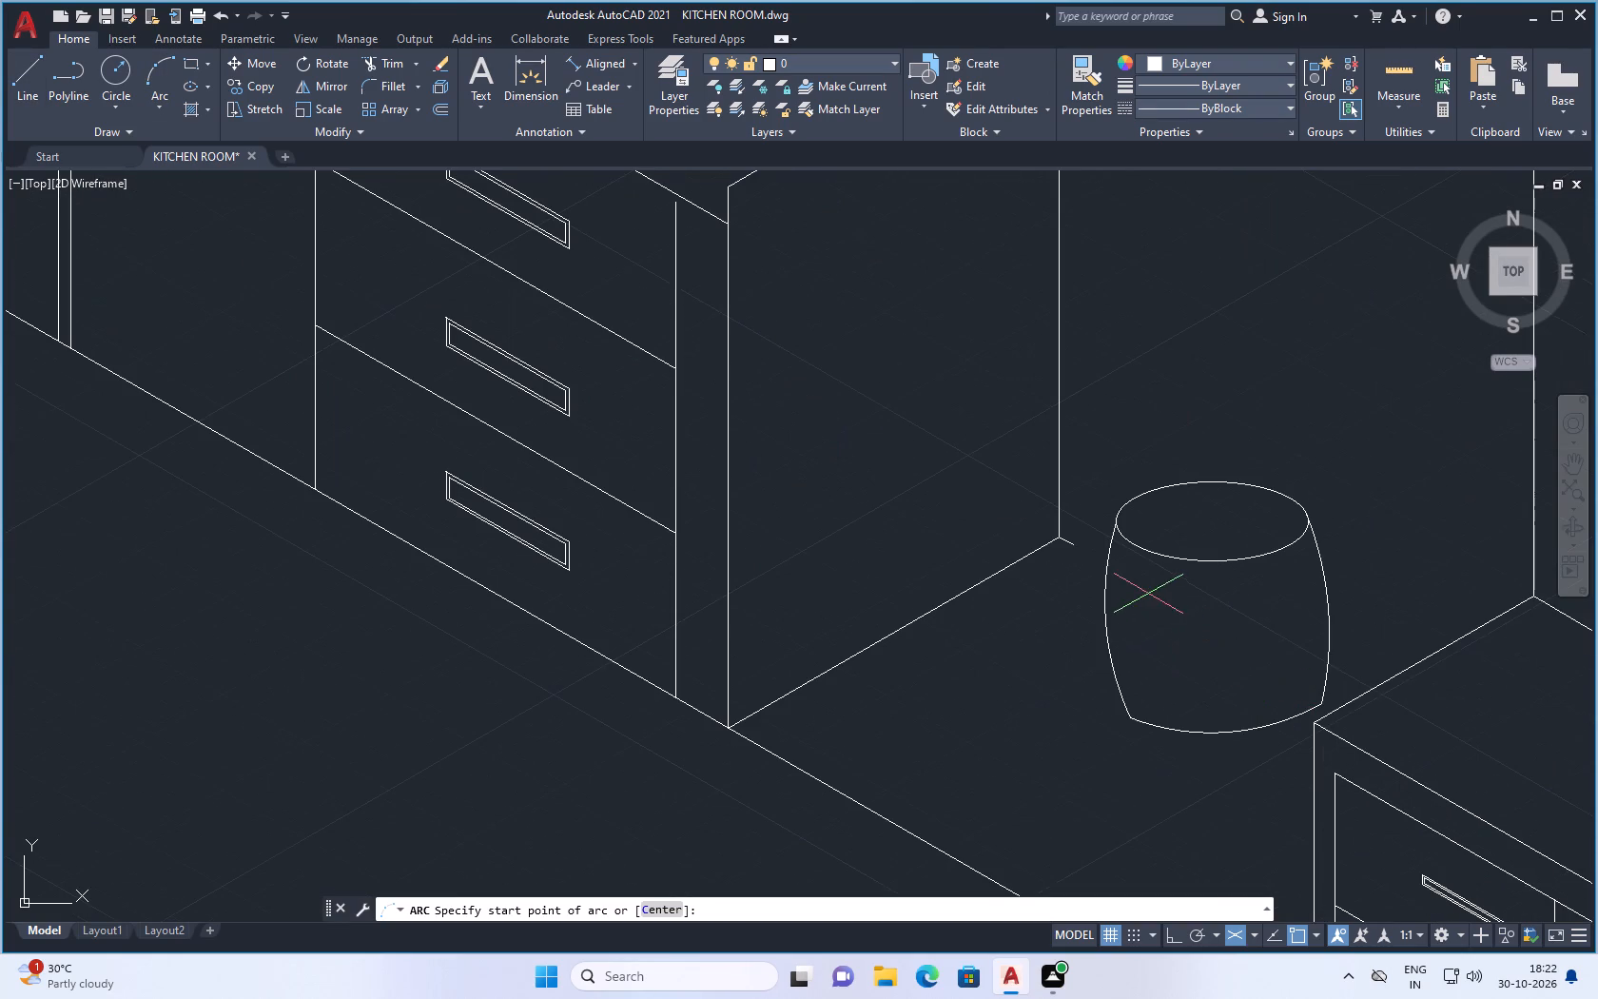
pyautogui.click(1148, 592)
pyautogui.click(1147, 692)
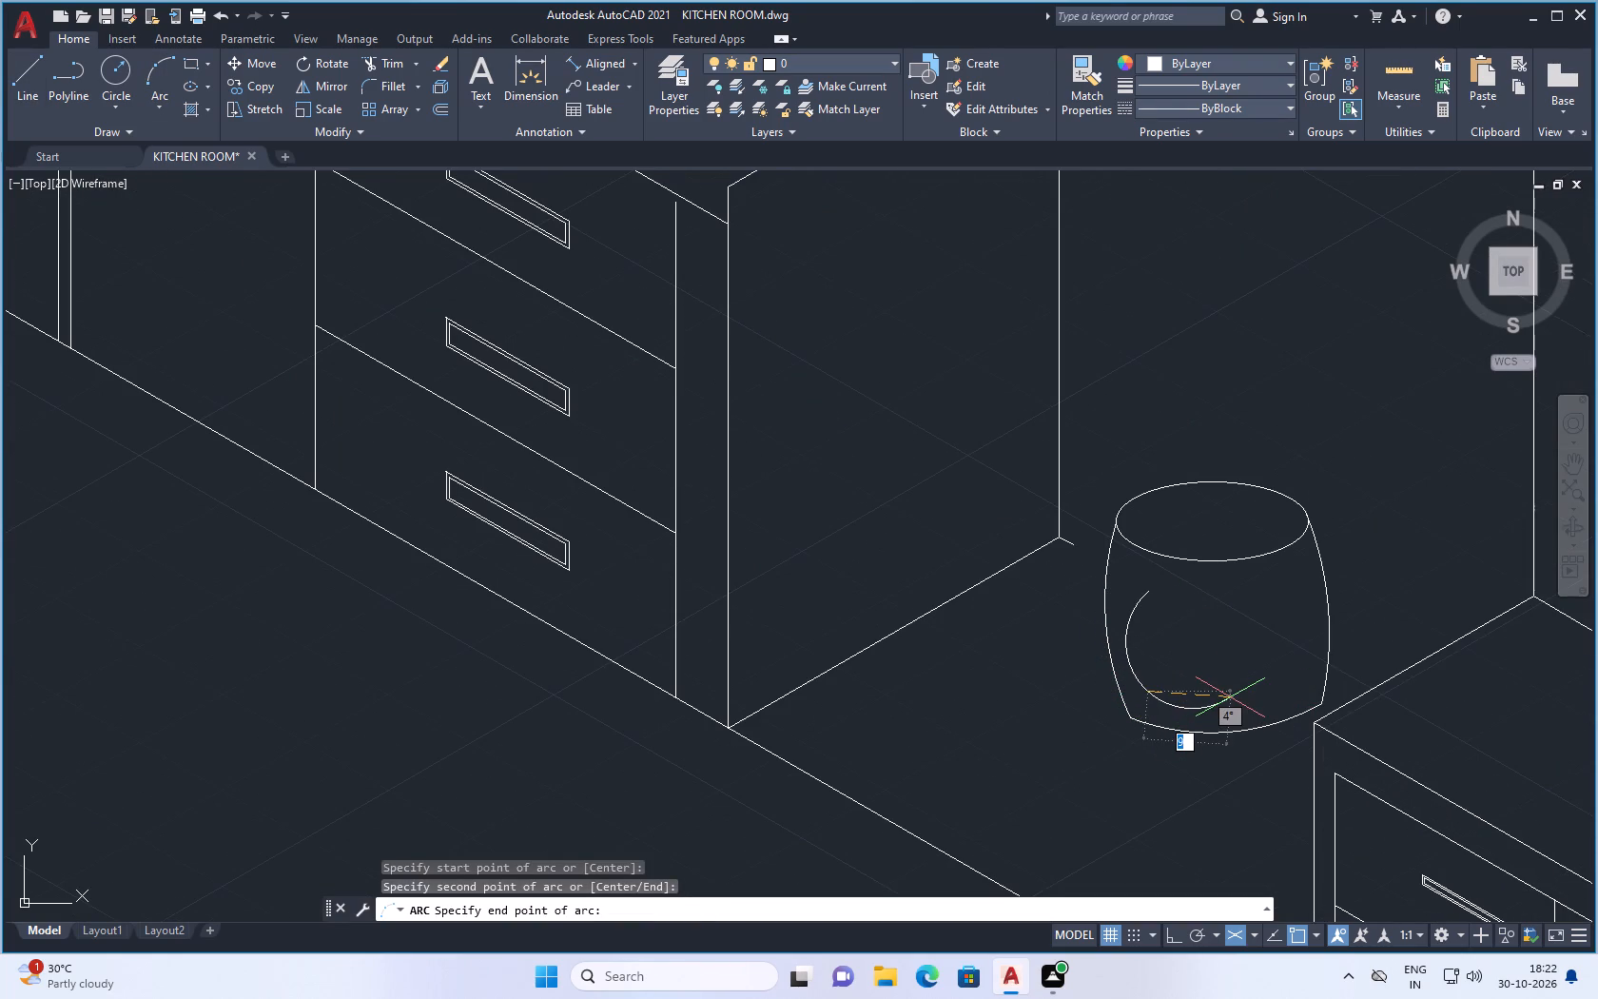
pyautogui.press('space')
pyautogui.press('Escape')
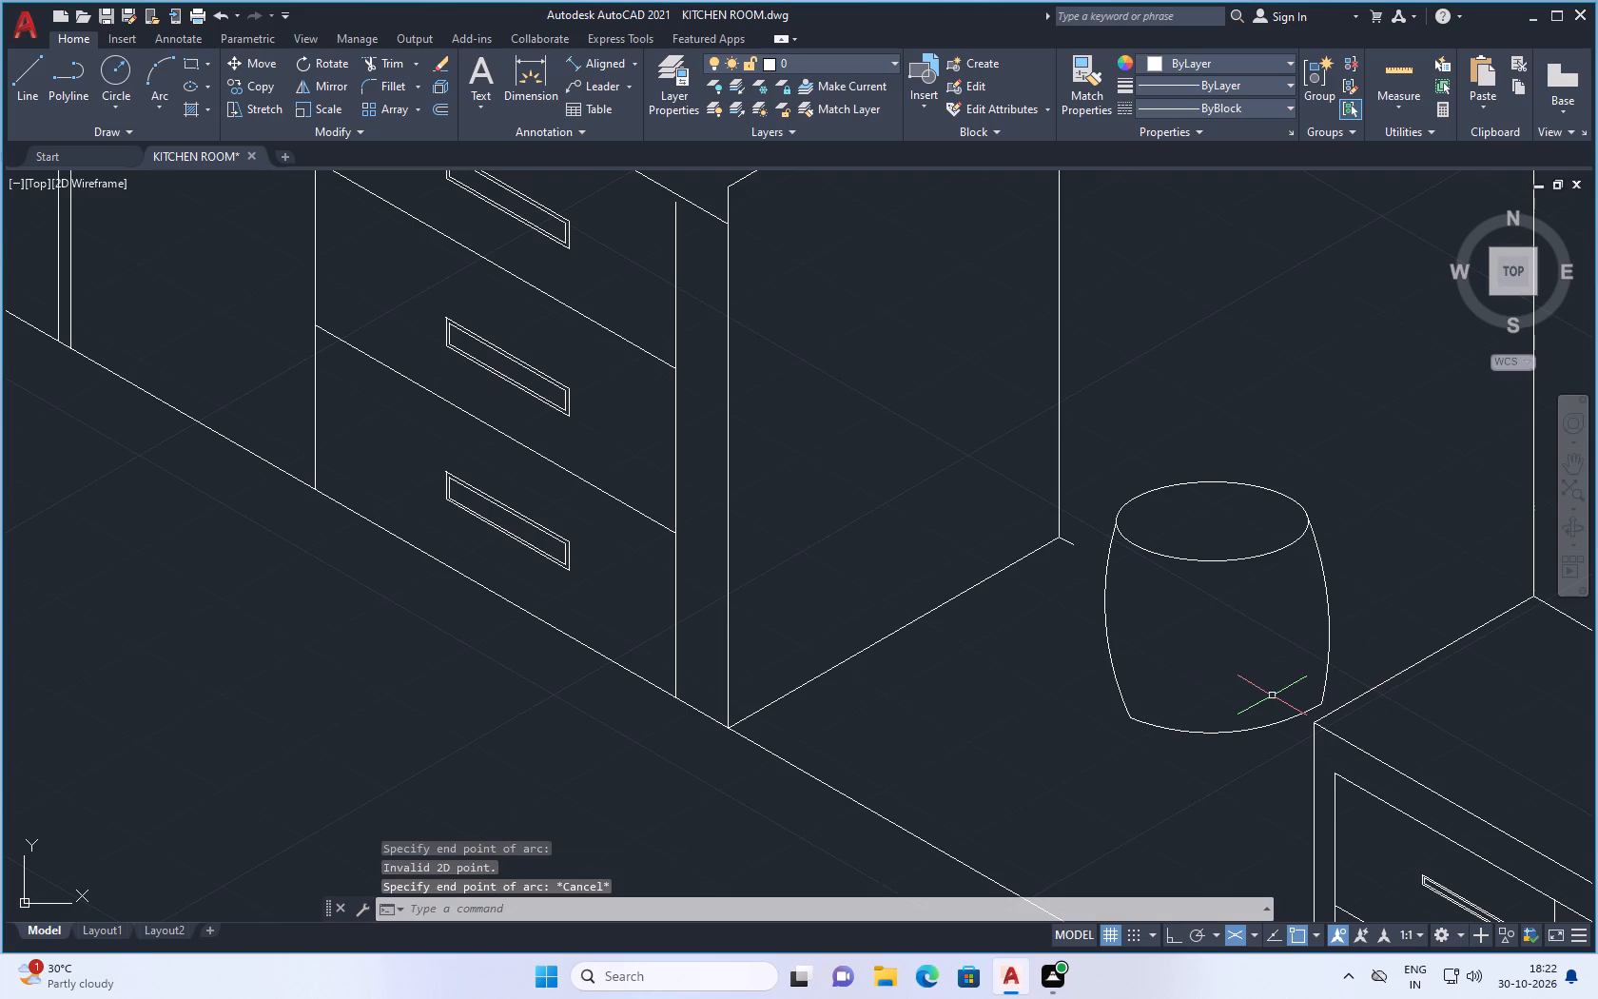
# Draw a three-point spline inside the container's body, following its bulging side nearest the sink counter.
pyautogui.press('s')
pyautogui.press('p')
pyautogui.press('l')
pyautogui.click(508, 726)
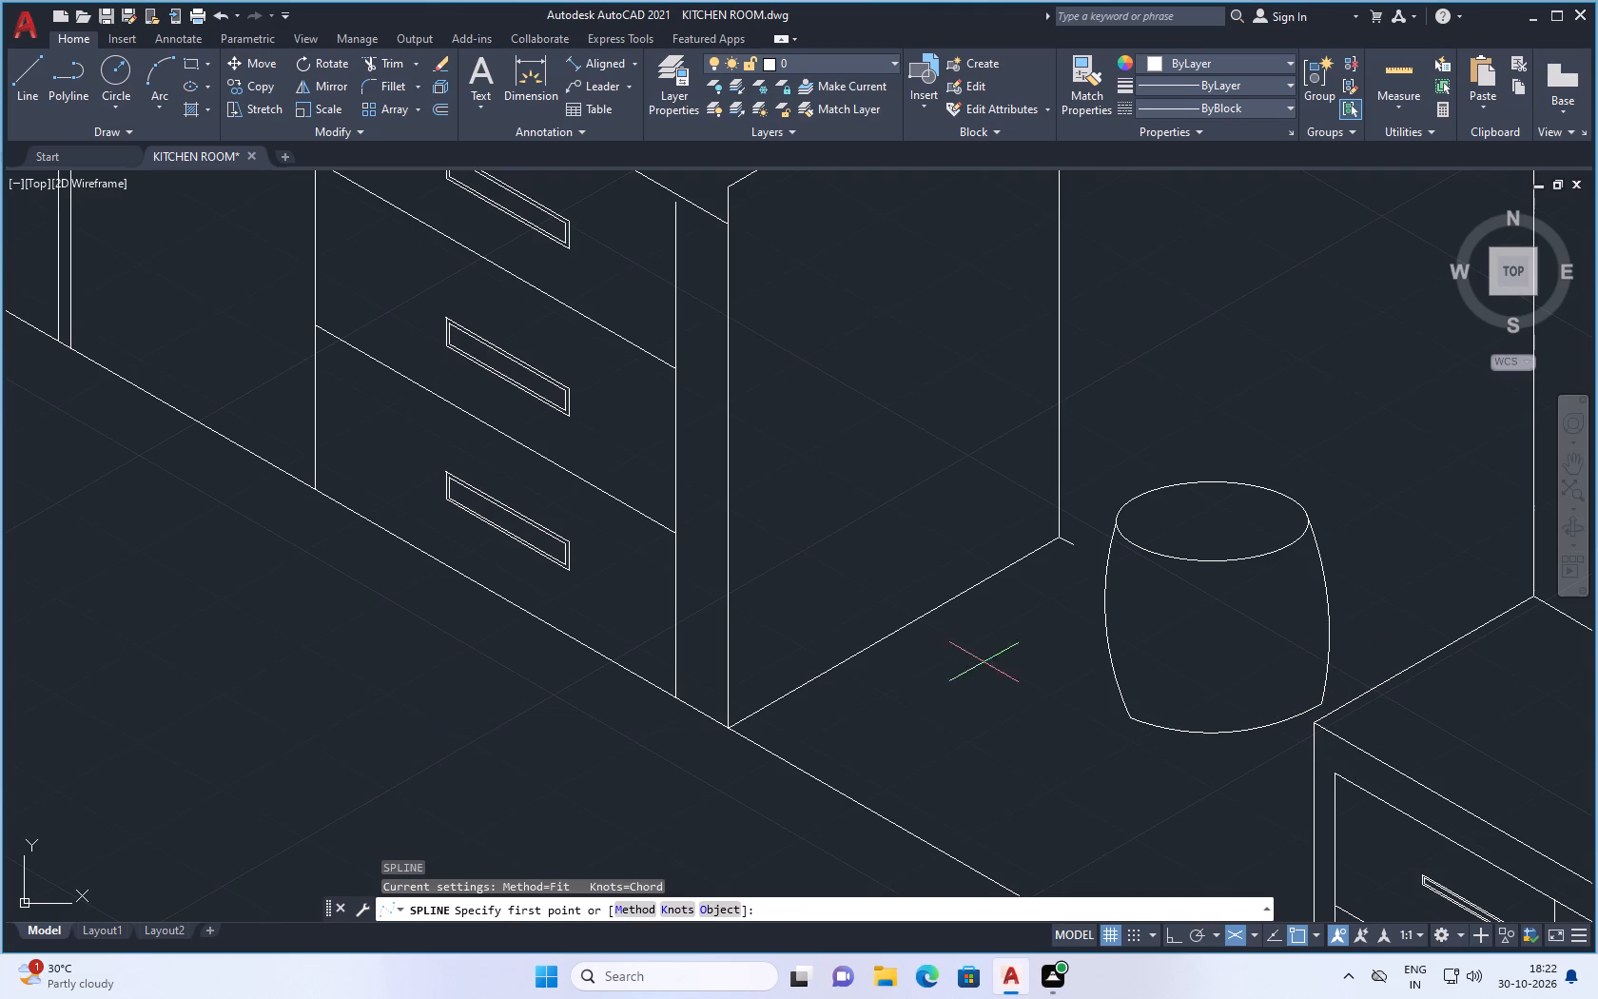
pyautogui.click(1153, 587)
pyautogui.click(1144, 638)
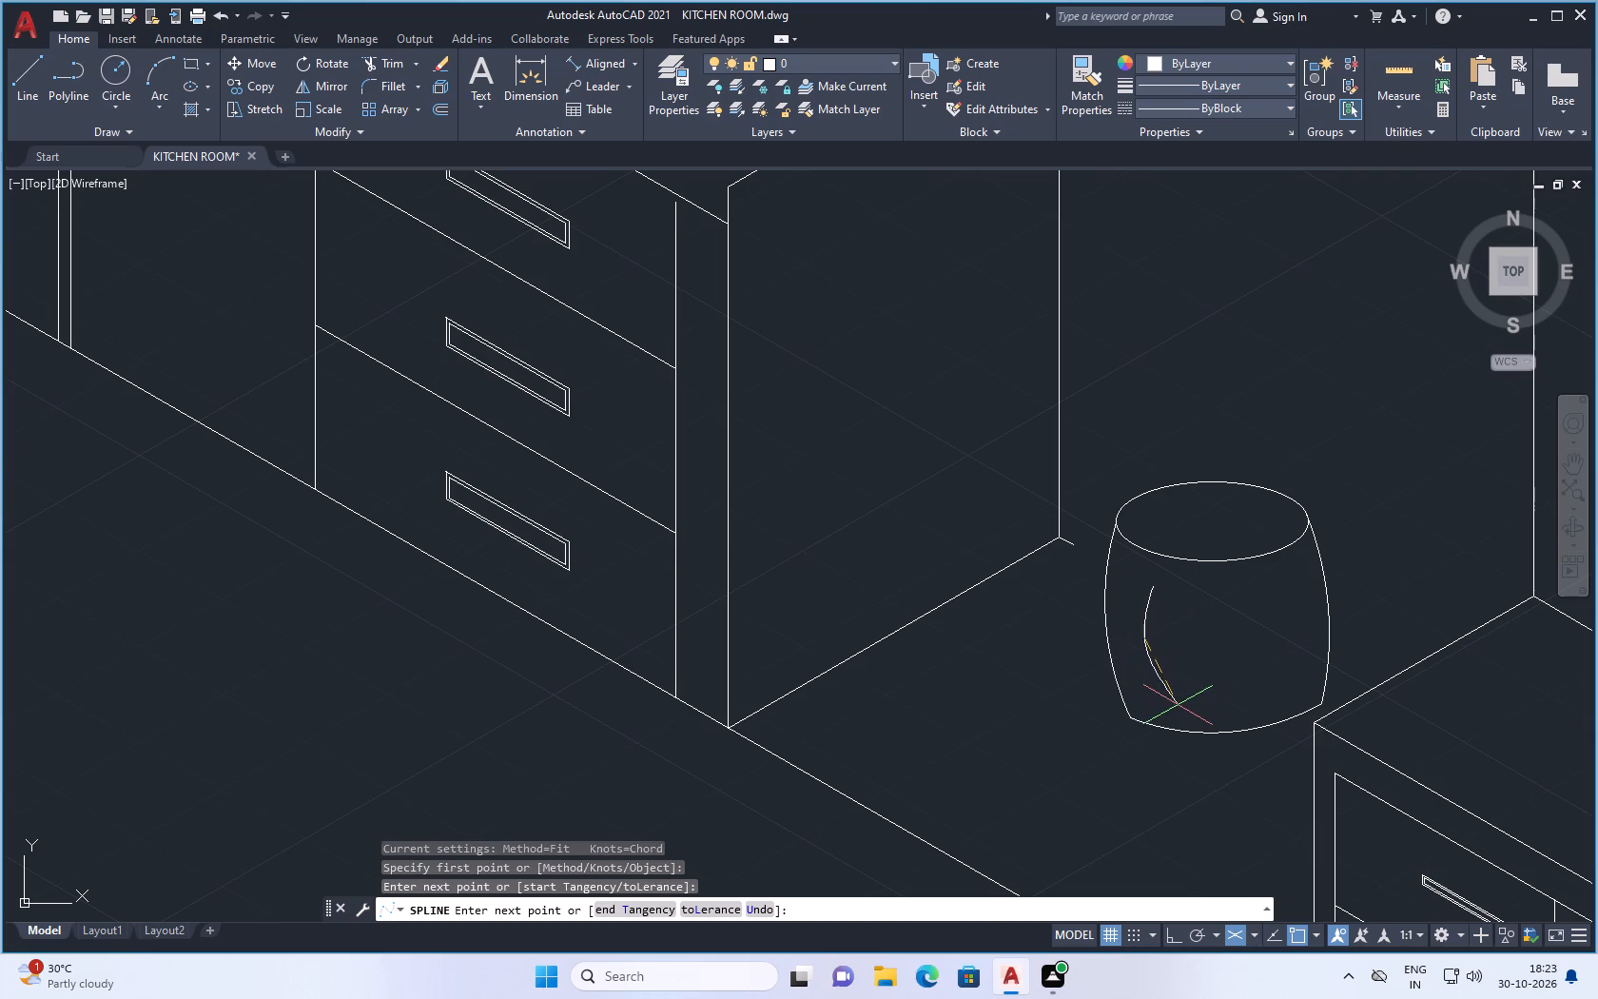
pyautogui.click(1180, 708)
pyautogui.press('space')
# Draw a second spline inside the container's body, curving along its side nearest the low drawer cabinet.
pyautogui.press('space')
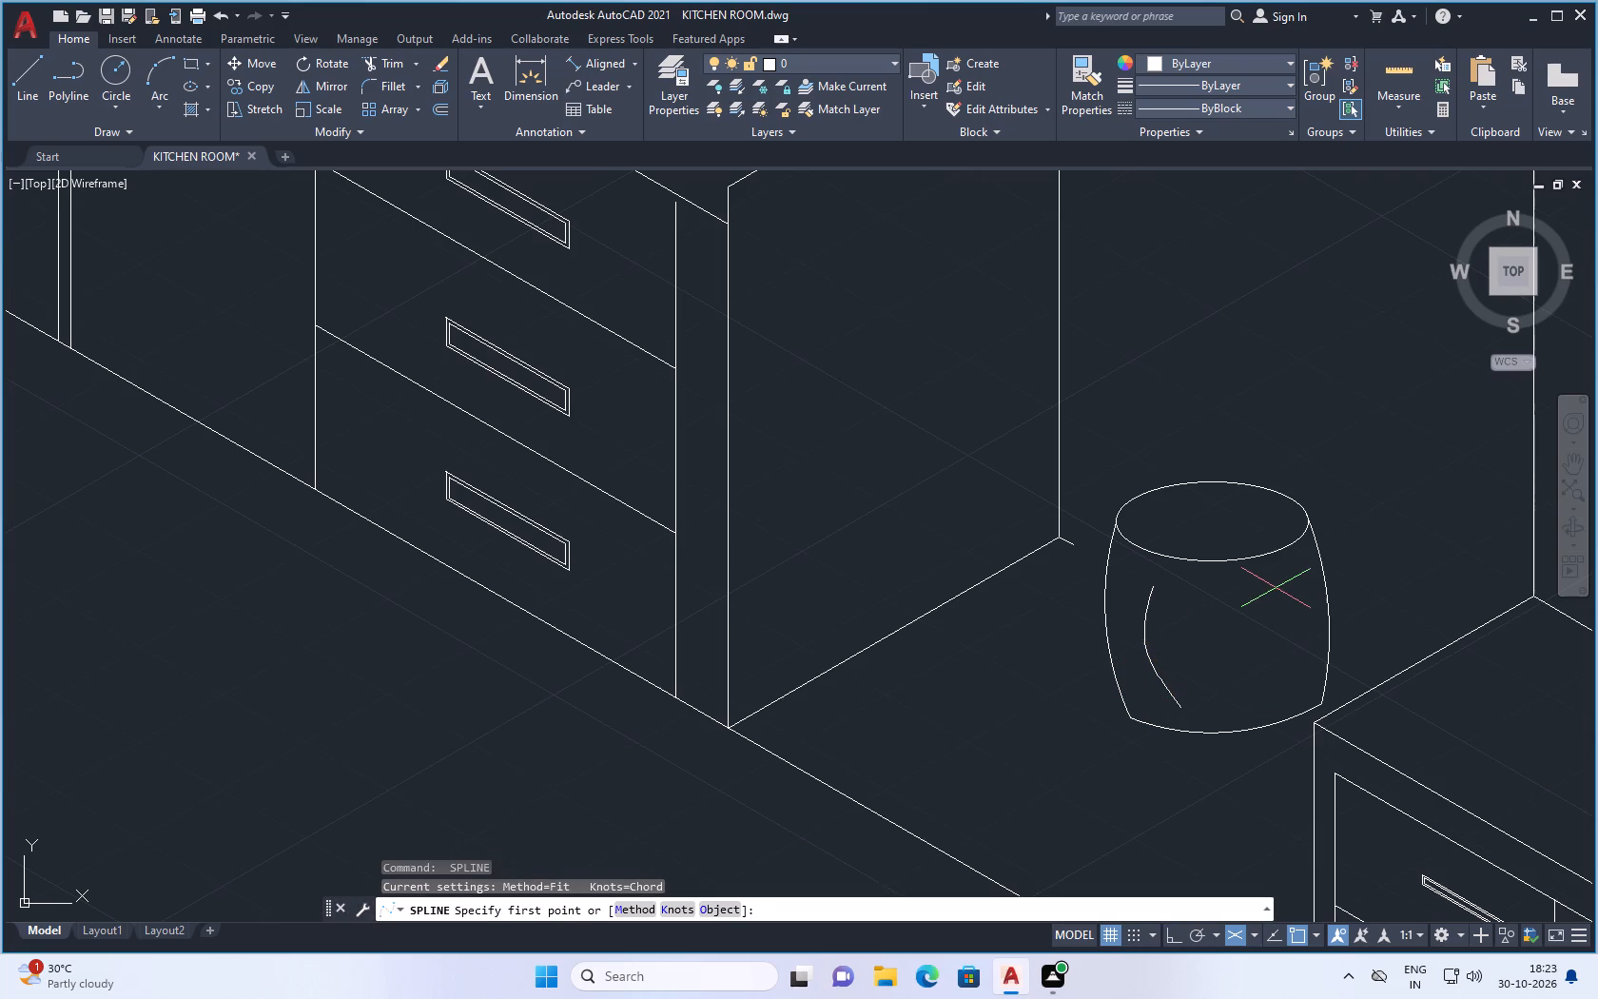
pyautogui.click(1273, 581)
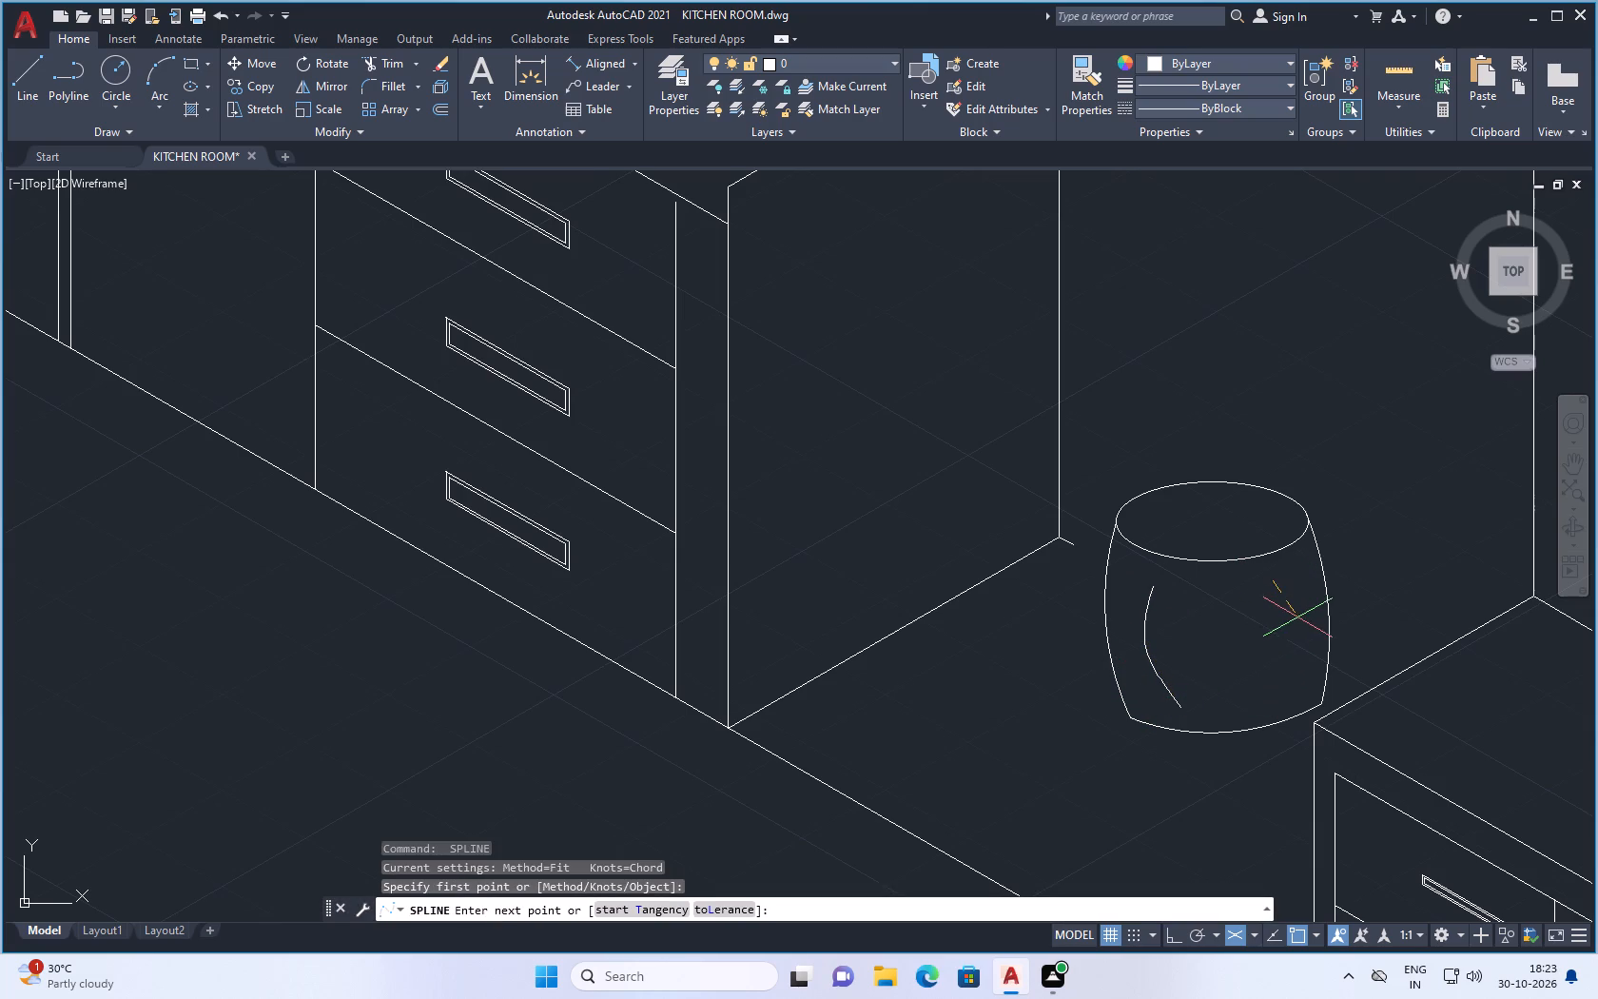
pyautogui.click(1297, 618)
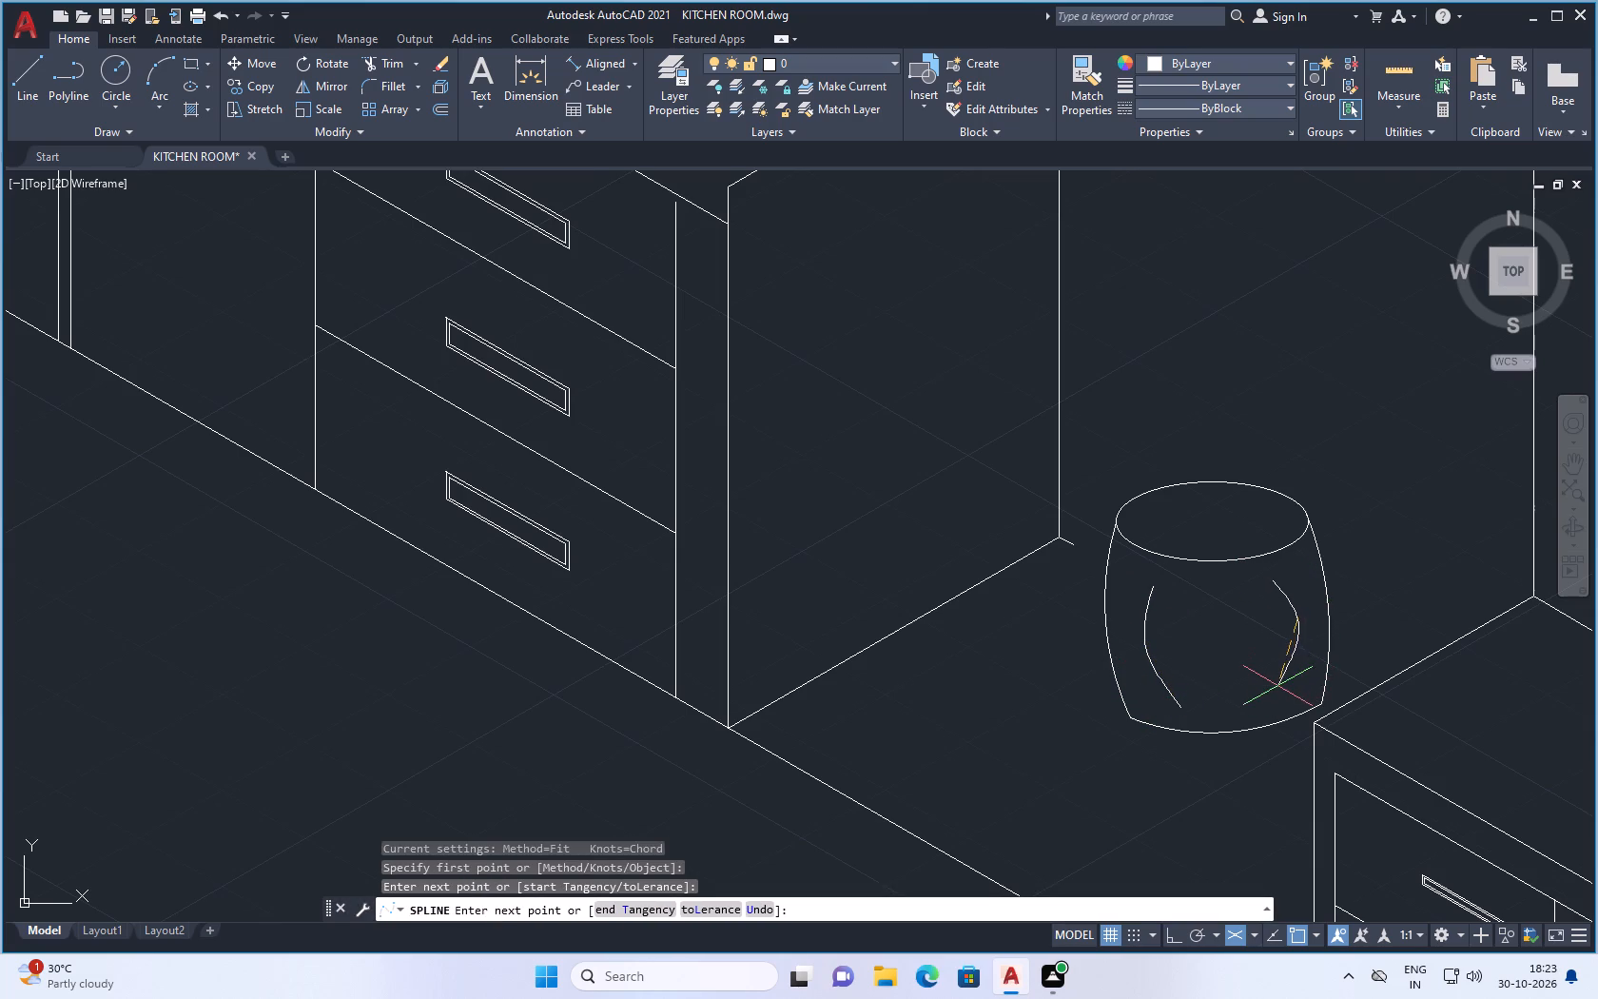
pyautogui.click(1283, 687)
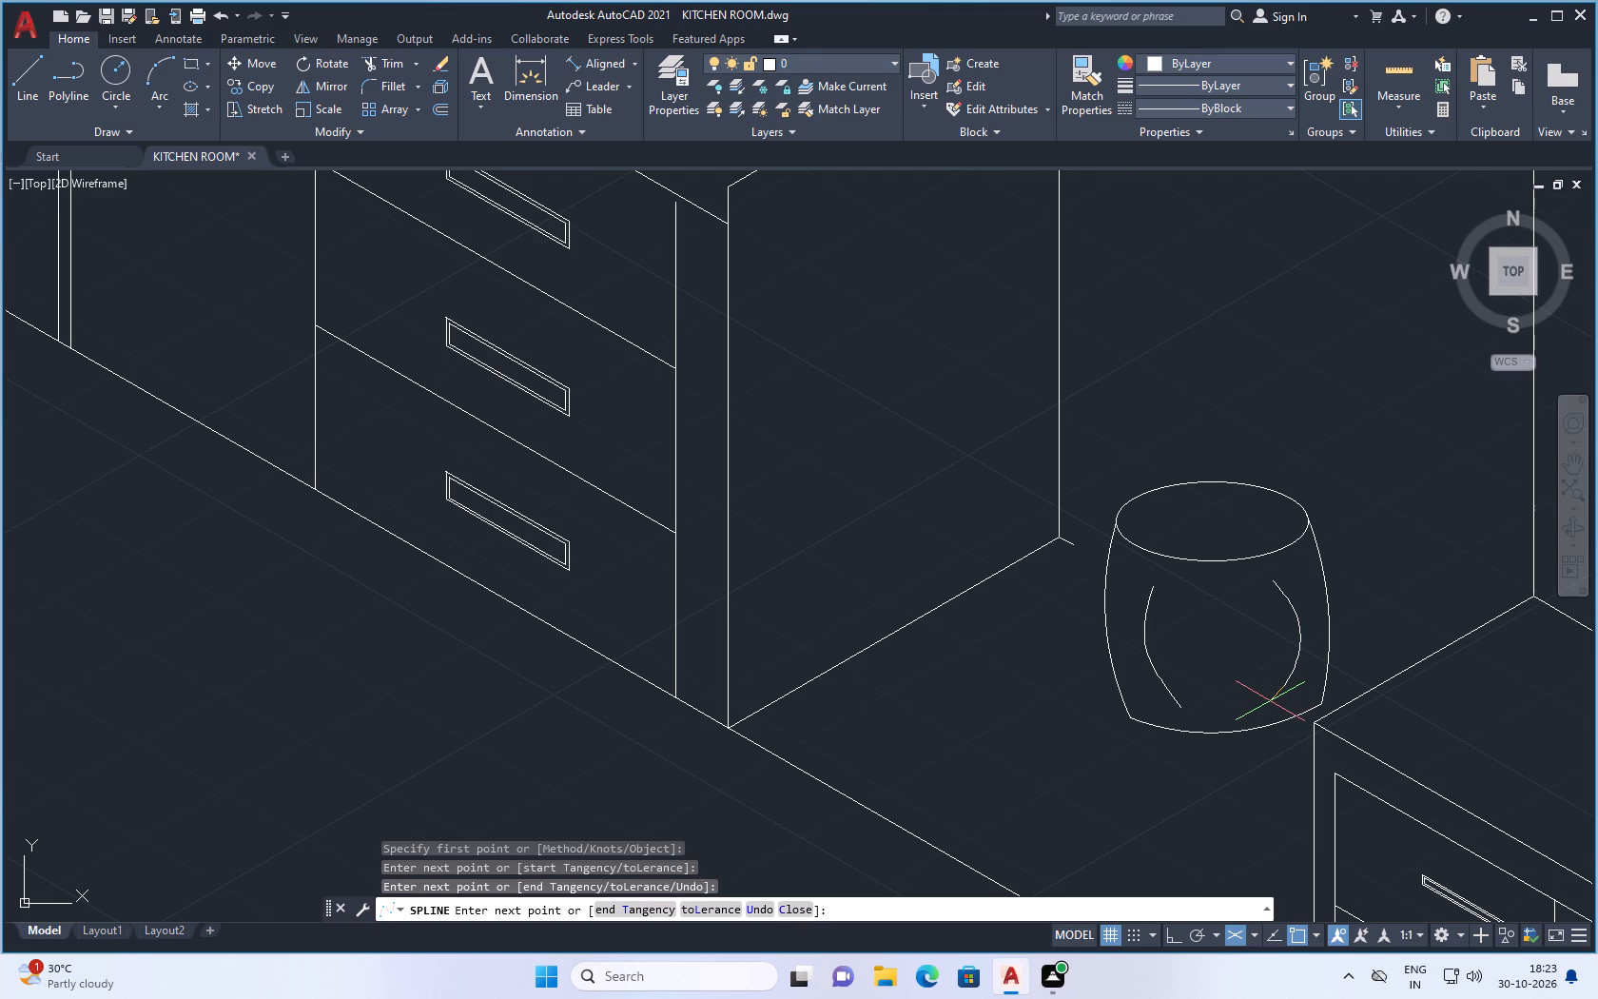
pyautogui.click(1270, 701)
pyautogui.press('space')
# Draw a nearly vertical two-point spline as a plant stem rising from the centre of the container's top ellipse.
pyautogui.scroll(-2, 1277, 640)
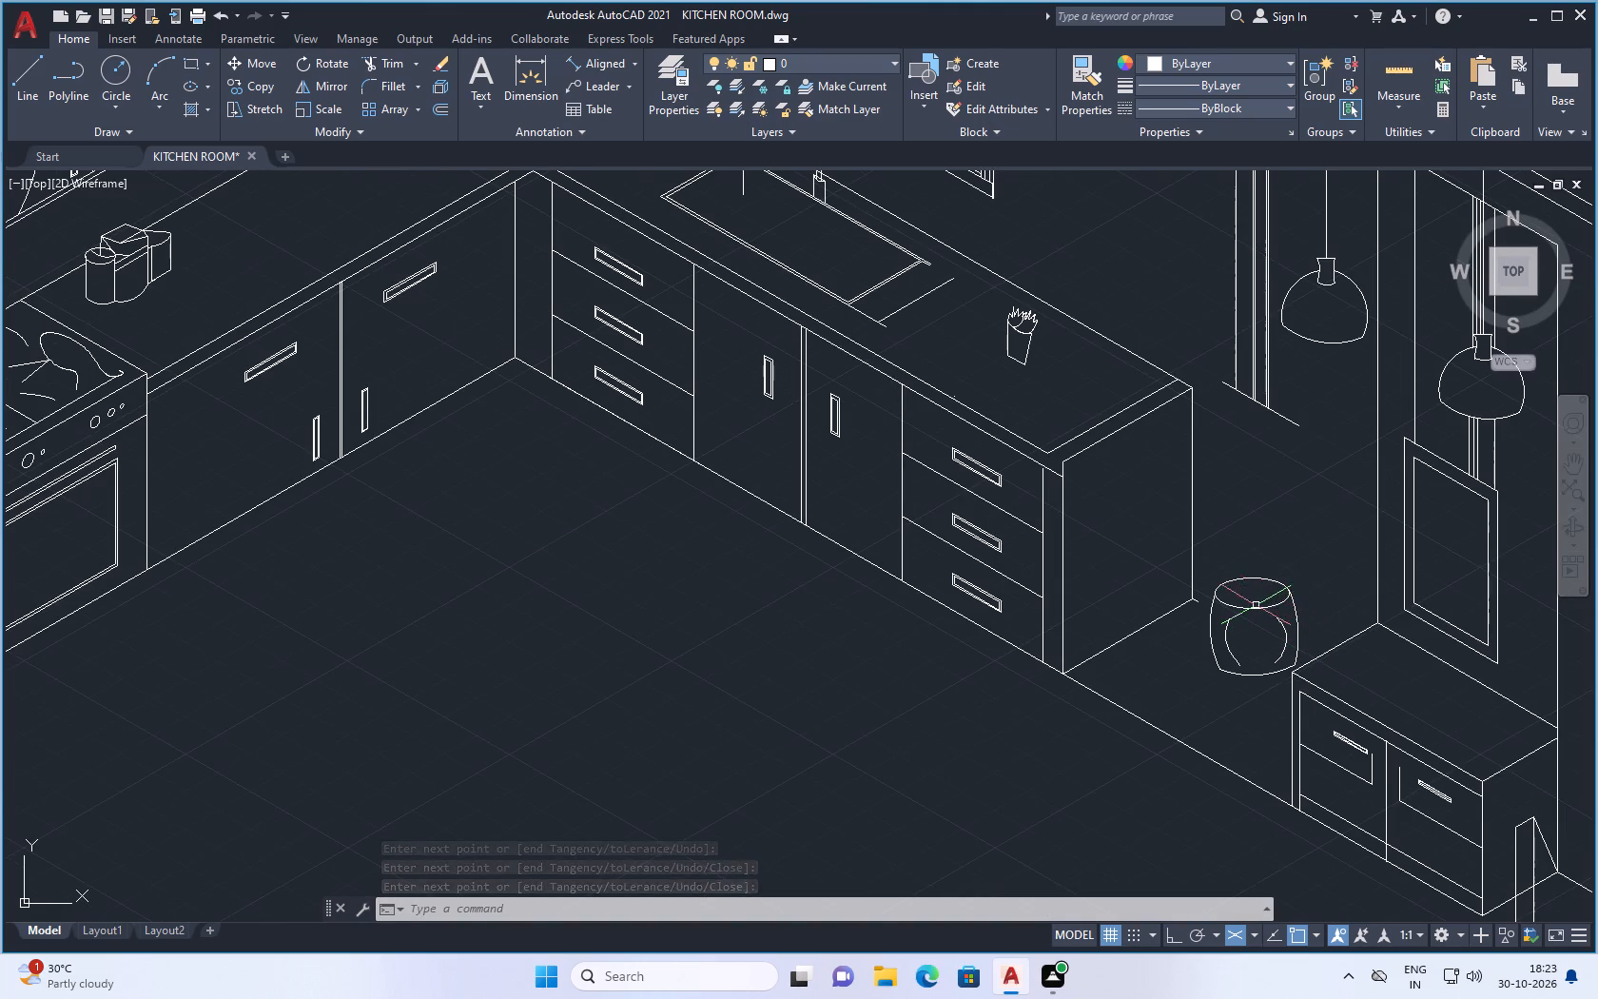
pyautogui.press('space')
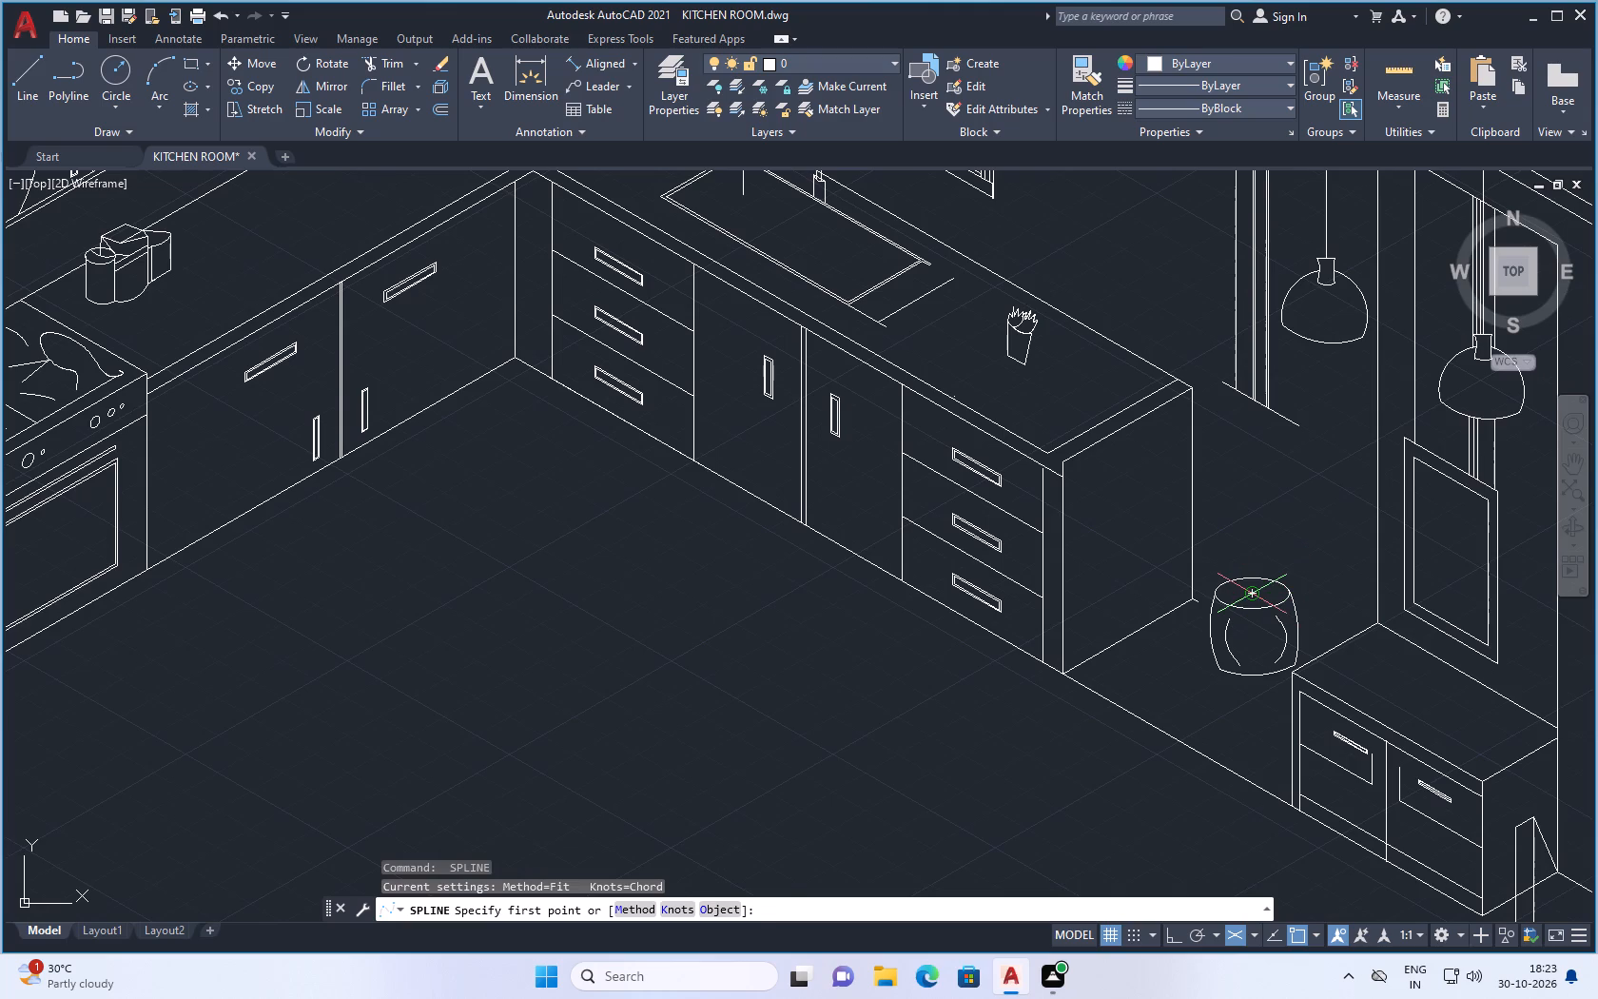
pyautogui.click(1254, 591)
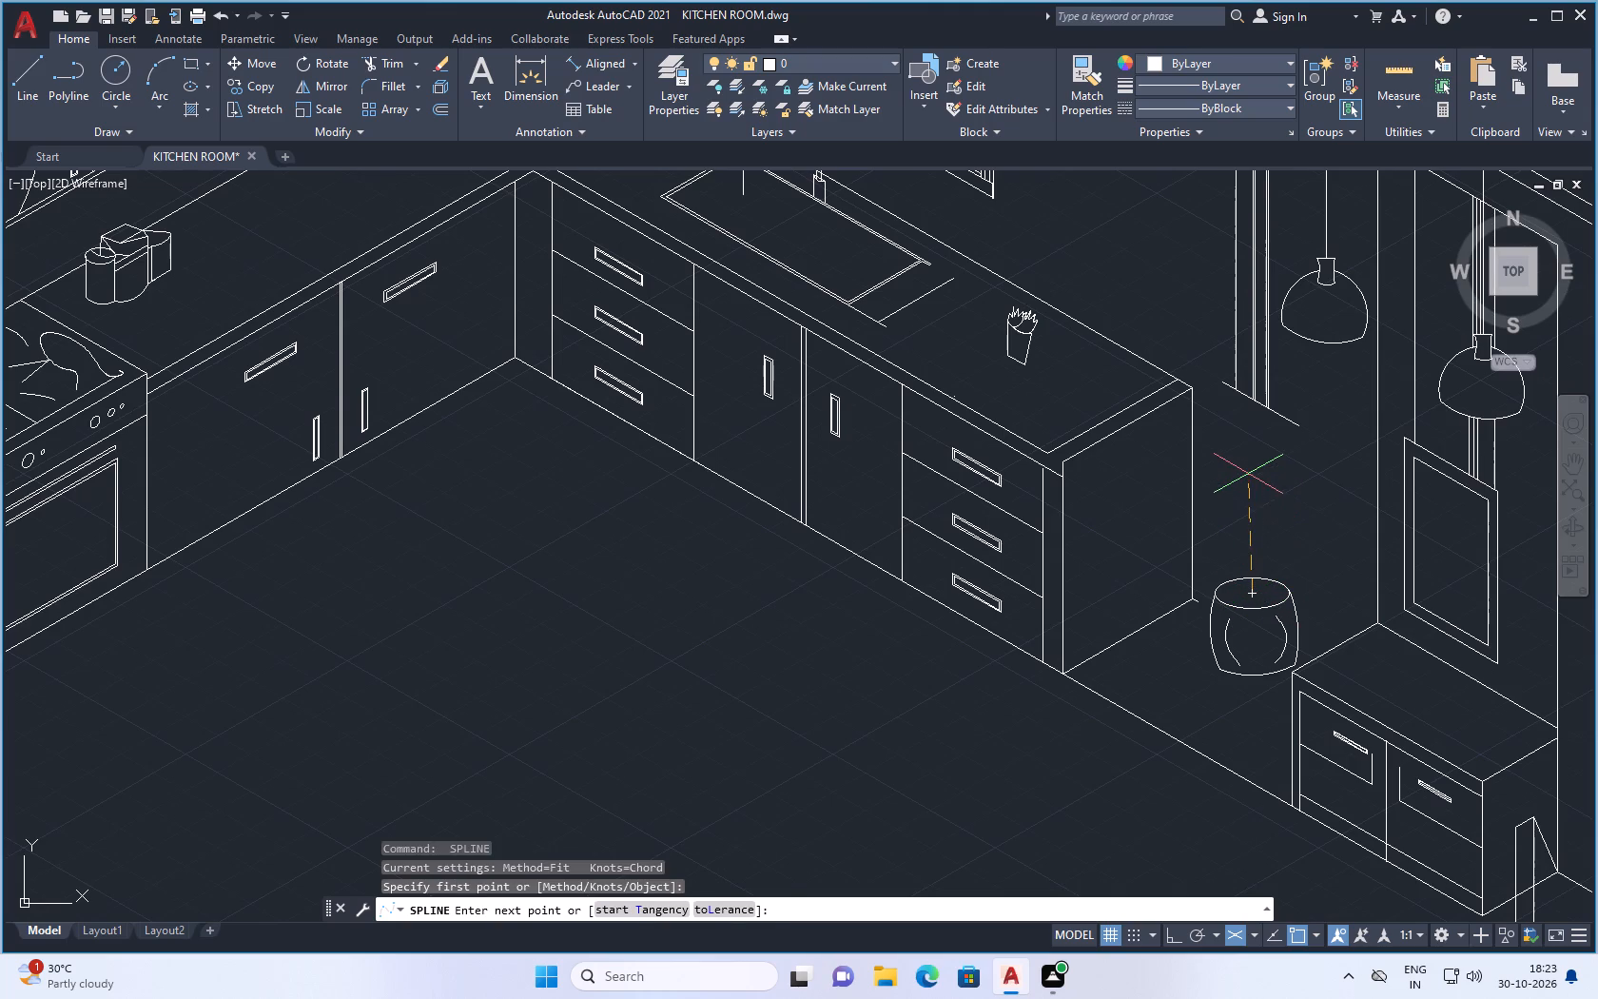
pyautogui.click(1248, 472)
pyautogui.press('space')
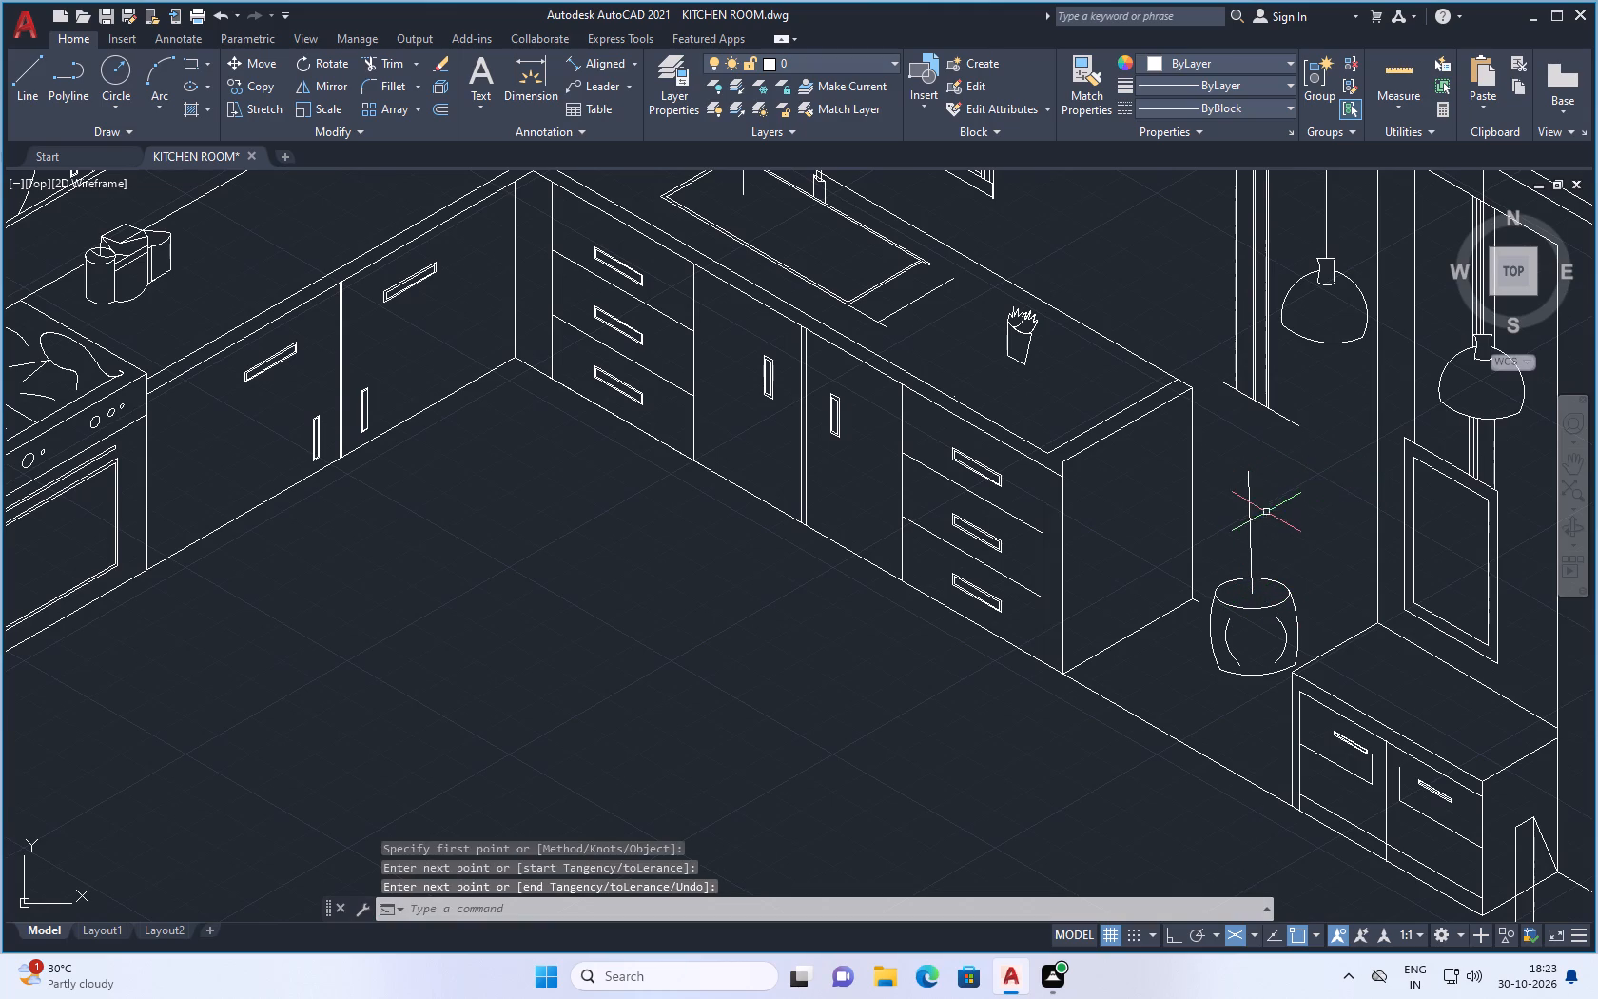
# Draw a curved leaf spline from the stem's base, arching over the rim toward the low cabinet and back to the stem.
pyautogui.press('space')
pyautogui.scroll(1, 1249, 569)
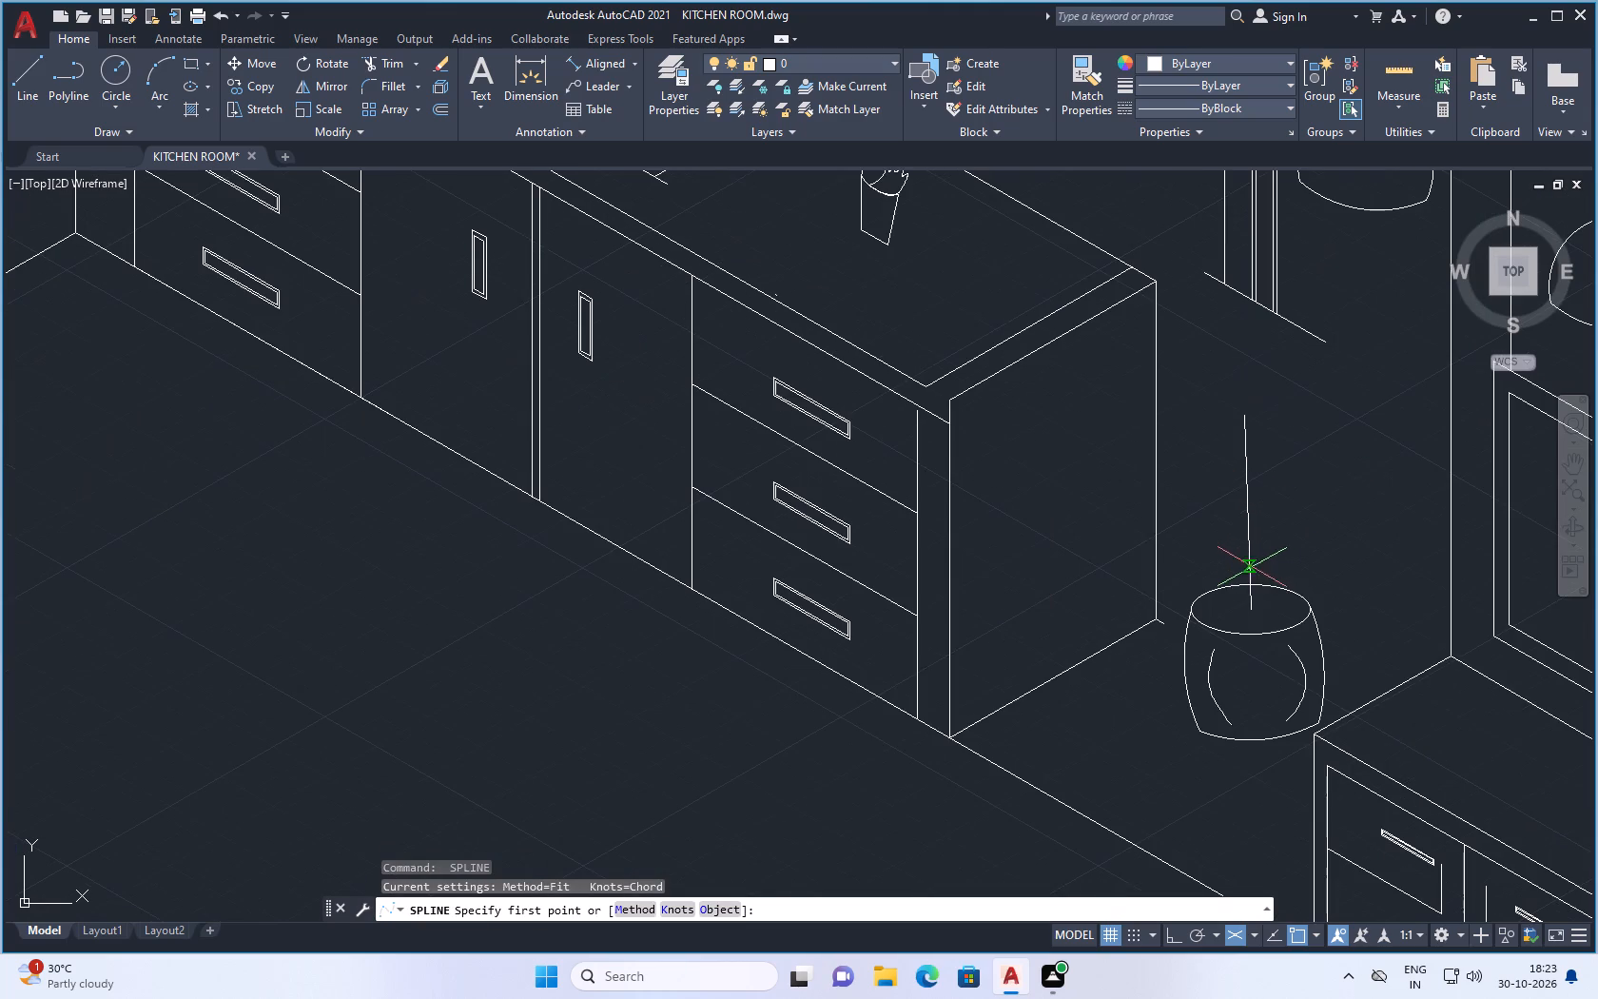
pyautogui.scroll(1, 1256, 614)
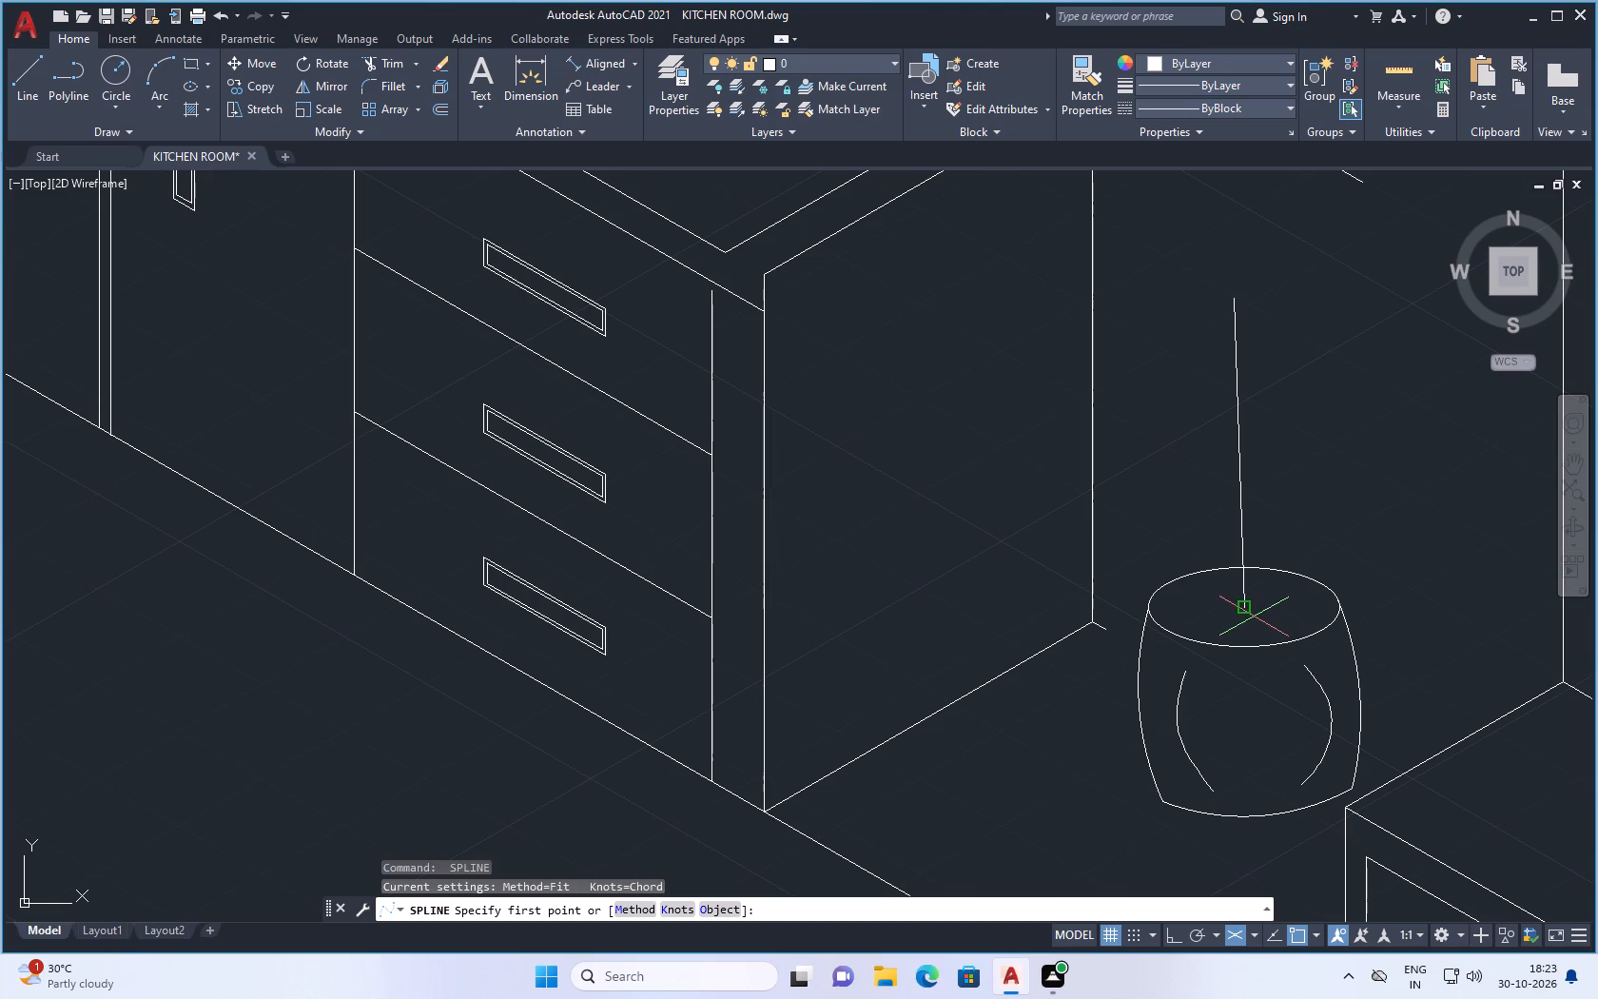
pyautogui.click(1252, 607)
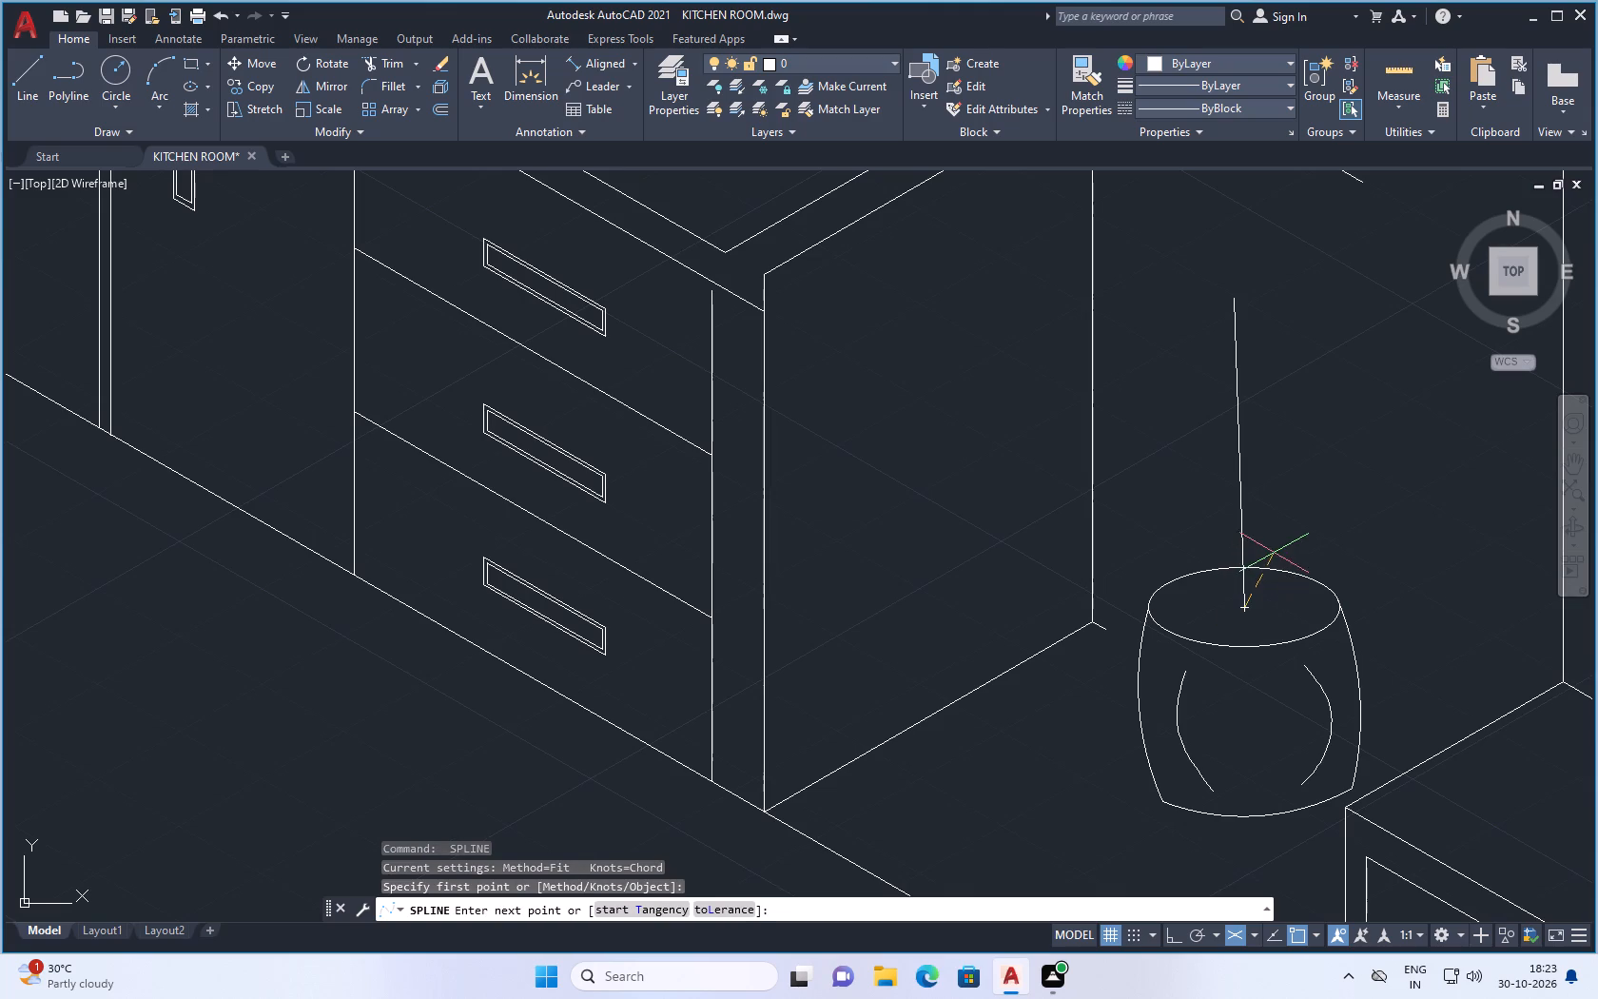
pyautogui.click(1299, 533)
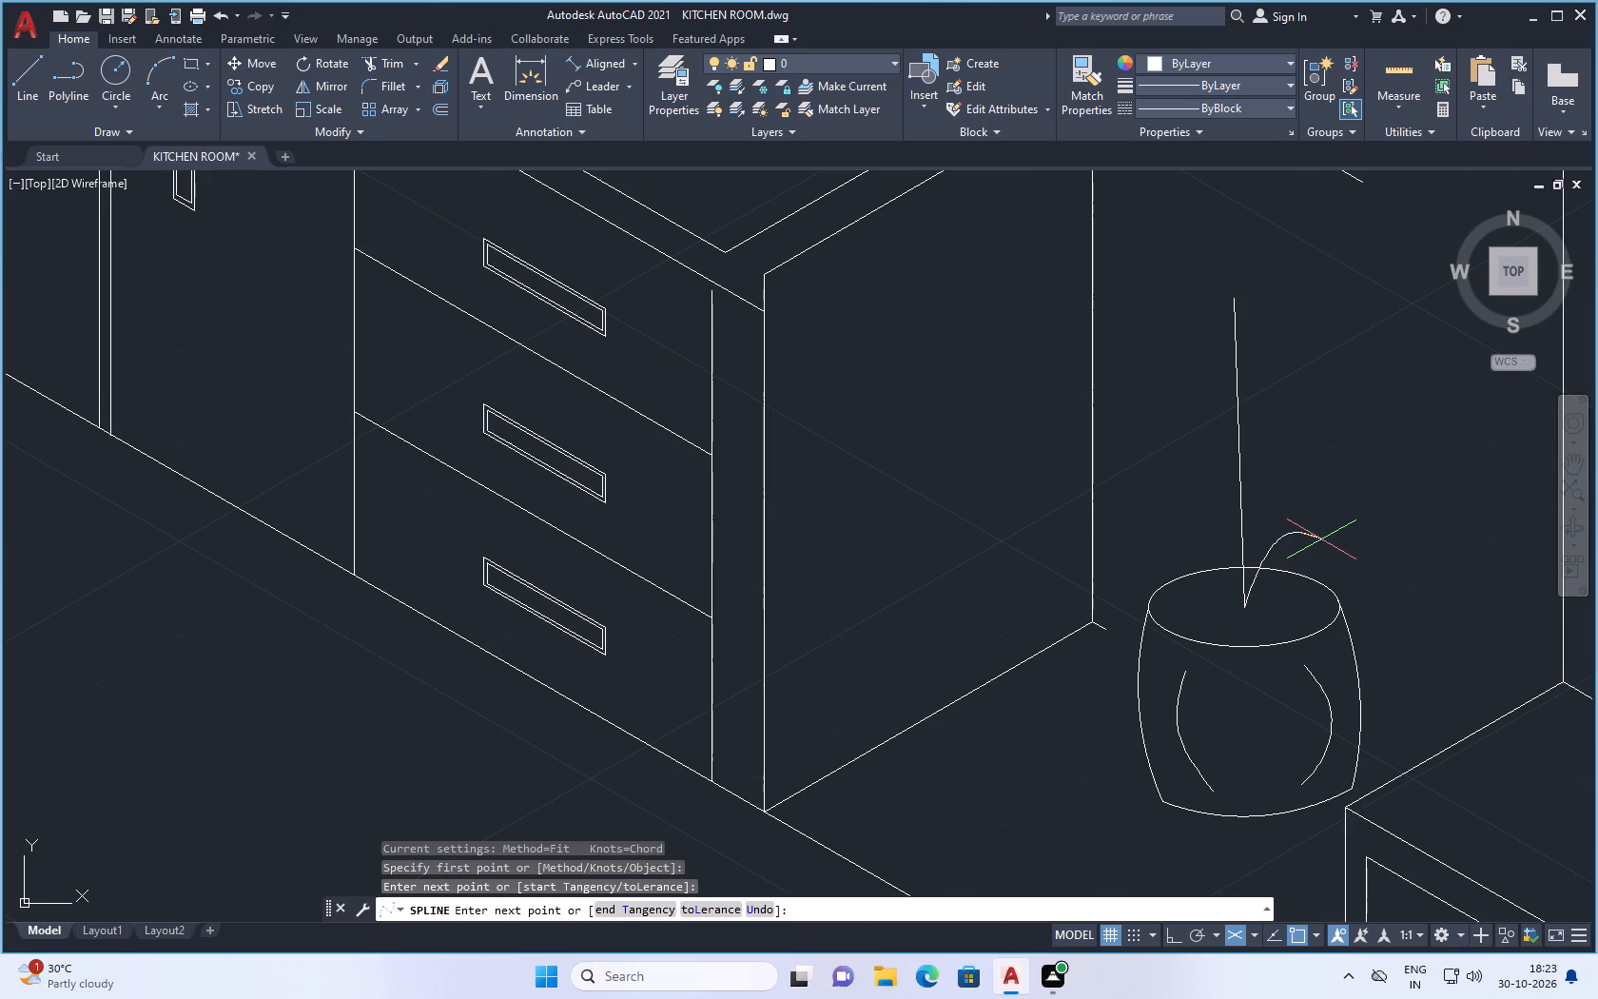
pyautogui.click(1321, 539)
pyautogui.click(1343, 555)
pyautogui.click(1333, 529)
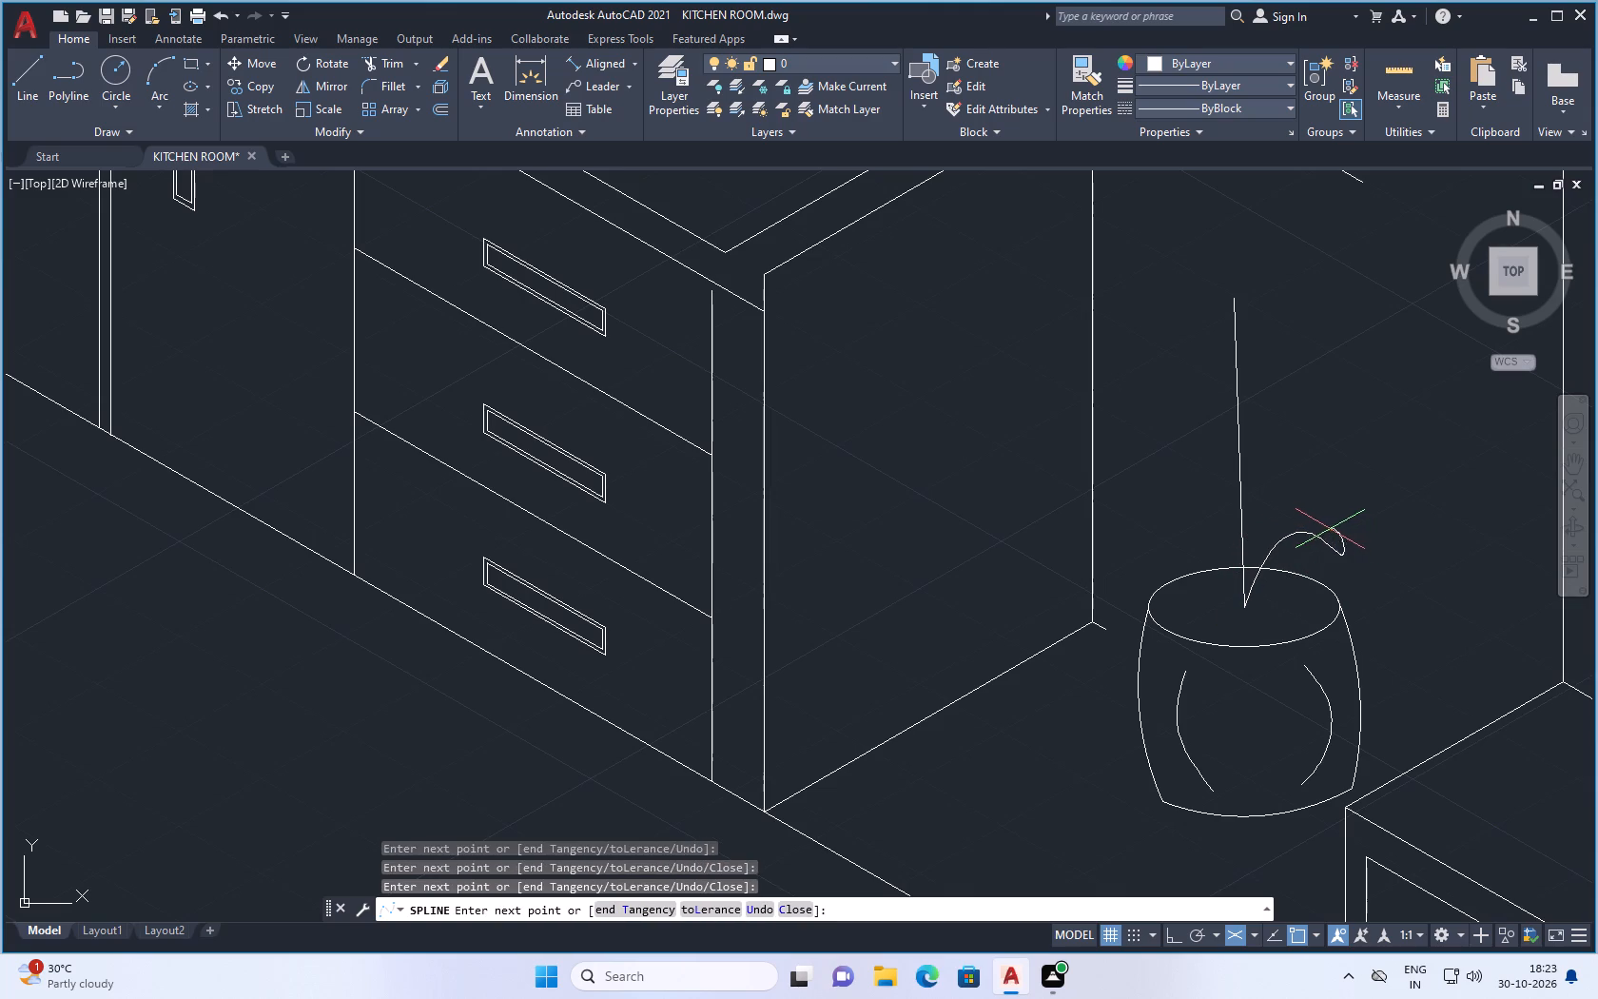
pyautogui.click(1302, 517)
pyautogui.click(1274, 529)
pyautogui.click(1242, 556)
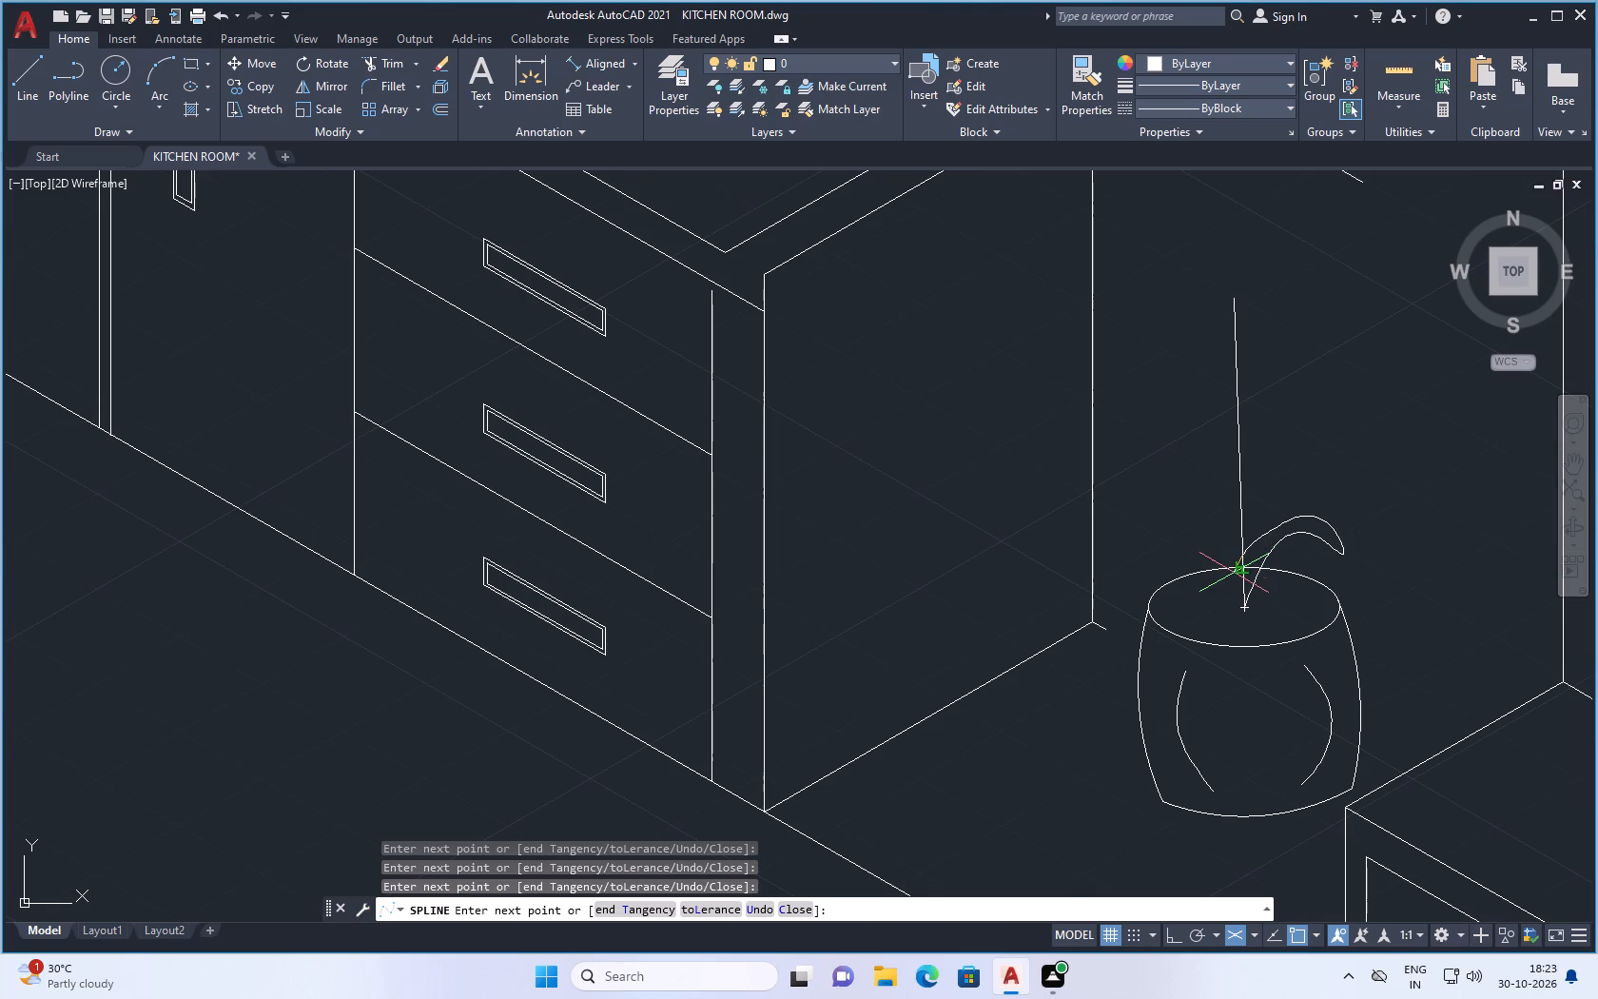
pyautogui.click(1234, 573)
pyautogui.press('space')
# Draw a second arching leaf spline above the first one, starting and ending on the stem on the low cabinet side.
pyautogui.scroll(-2, 1227, 506)
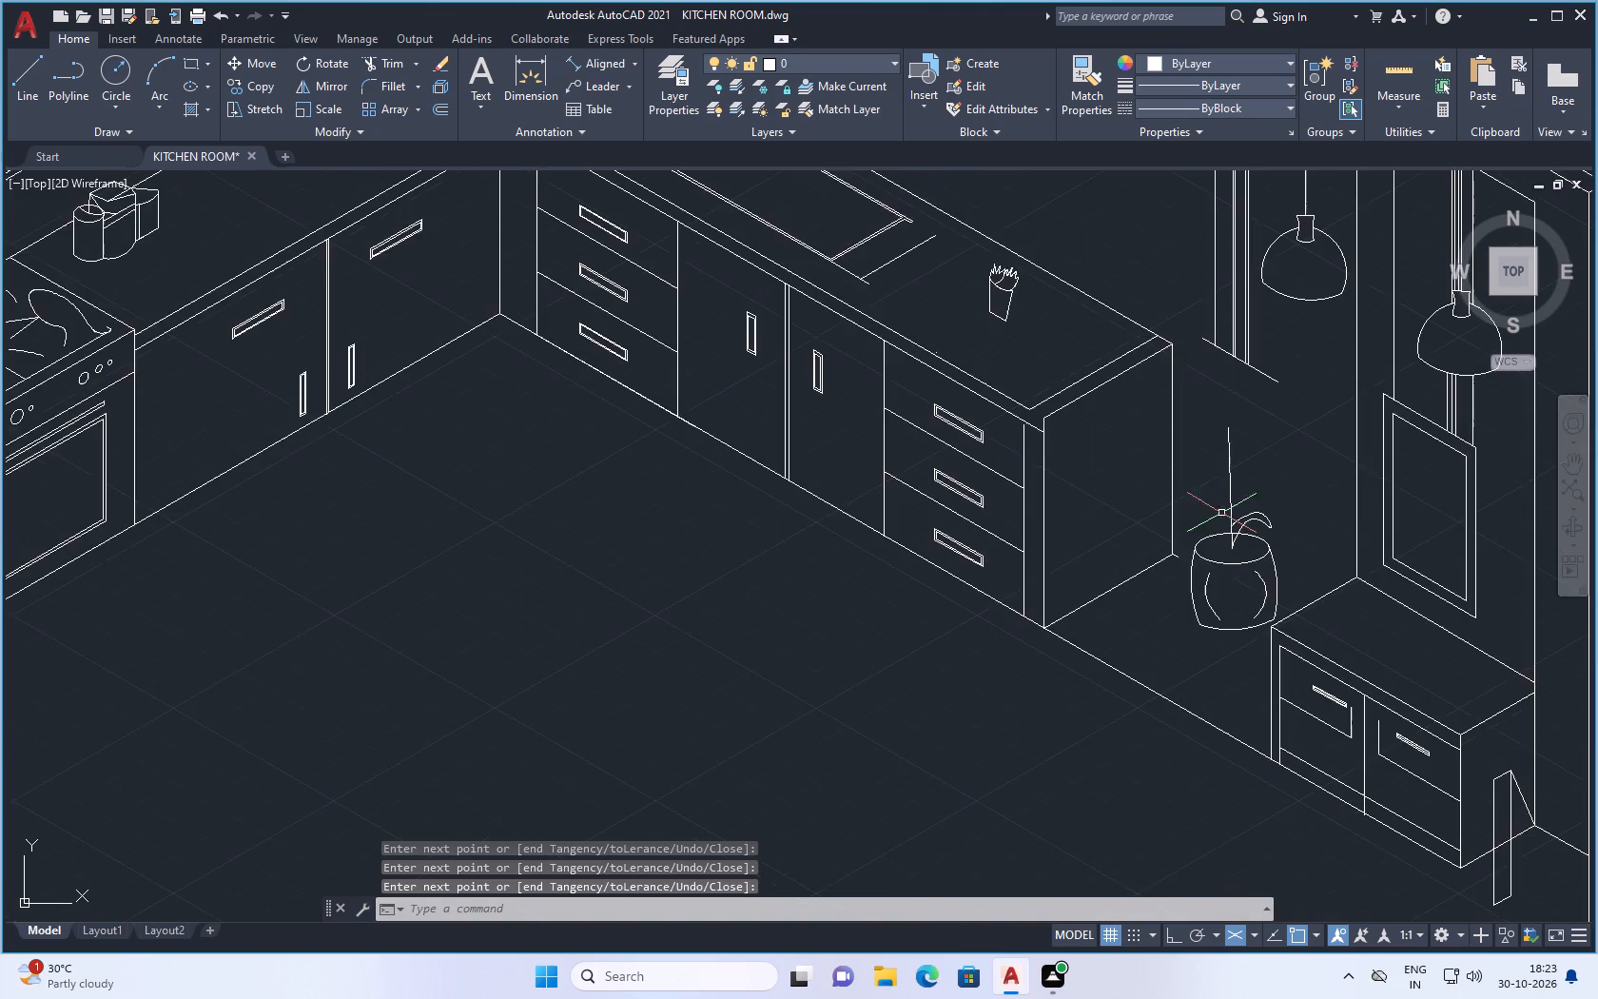
pyautogui.scroll(1, 1257, 472)
pyautogui.press('space')
pyautogui.click(1215, 535)
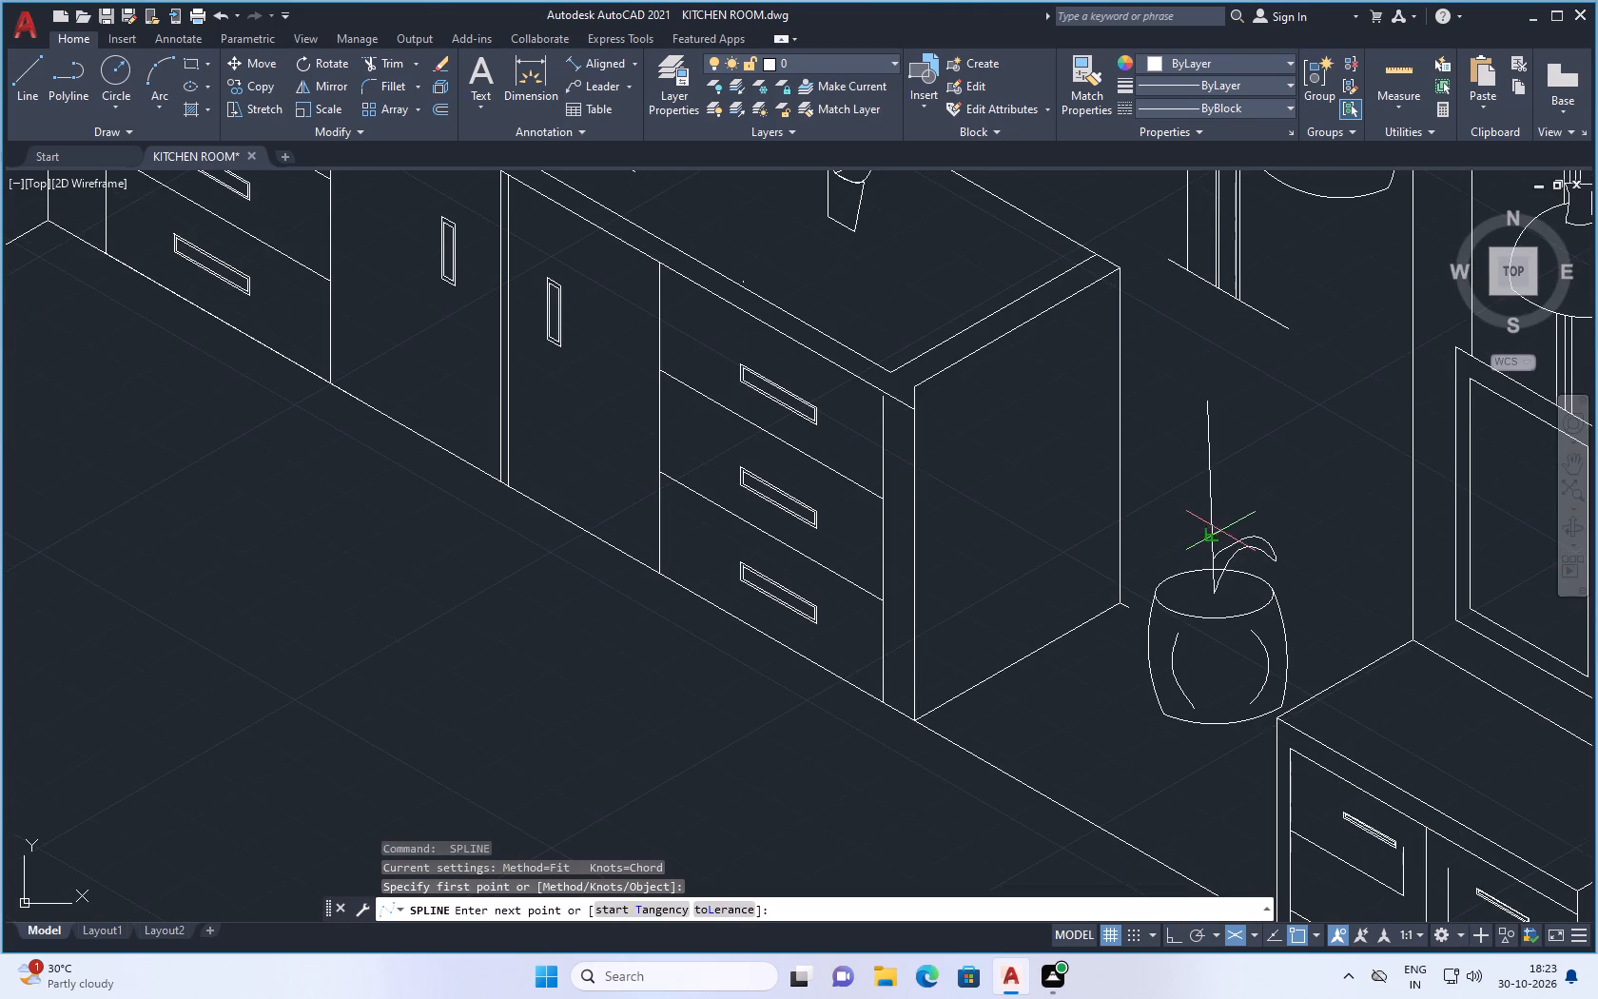
pyautogui.click(1257, 511)
pyautogui.click(1291, 512)
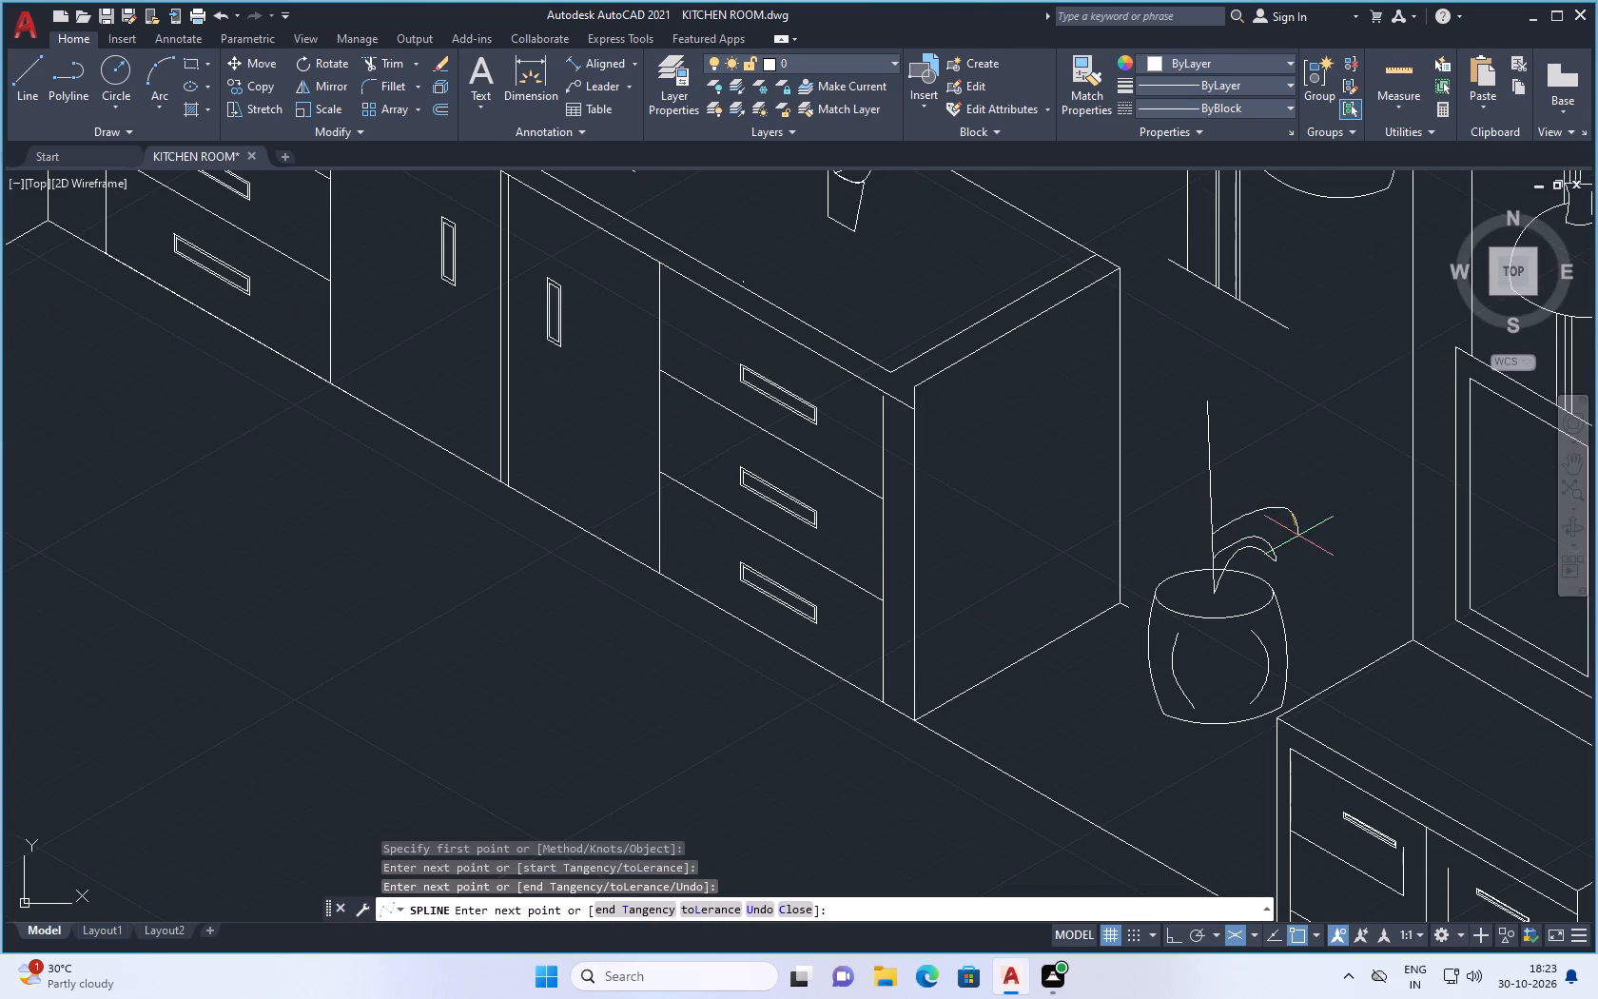
pyautogui.click(1287, 506)
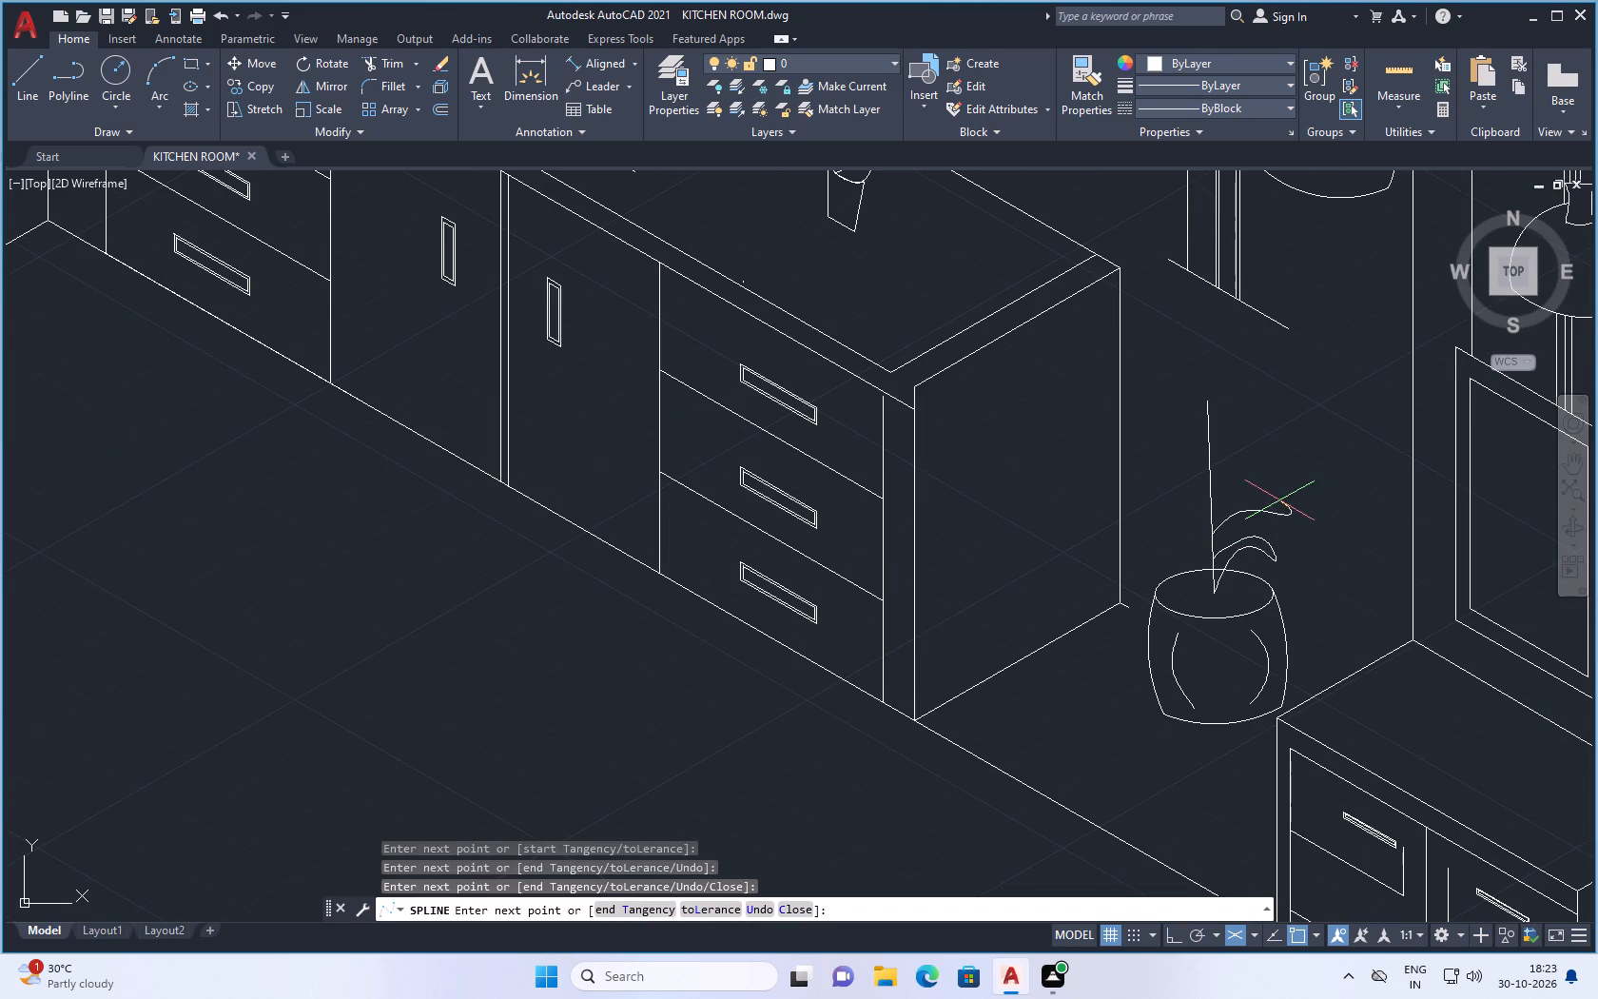
pyautogui.click(1263, 493)
pyautogui.click(1224, 509)
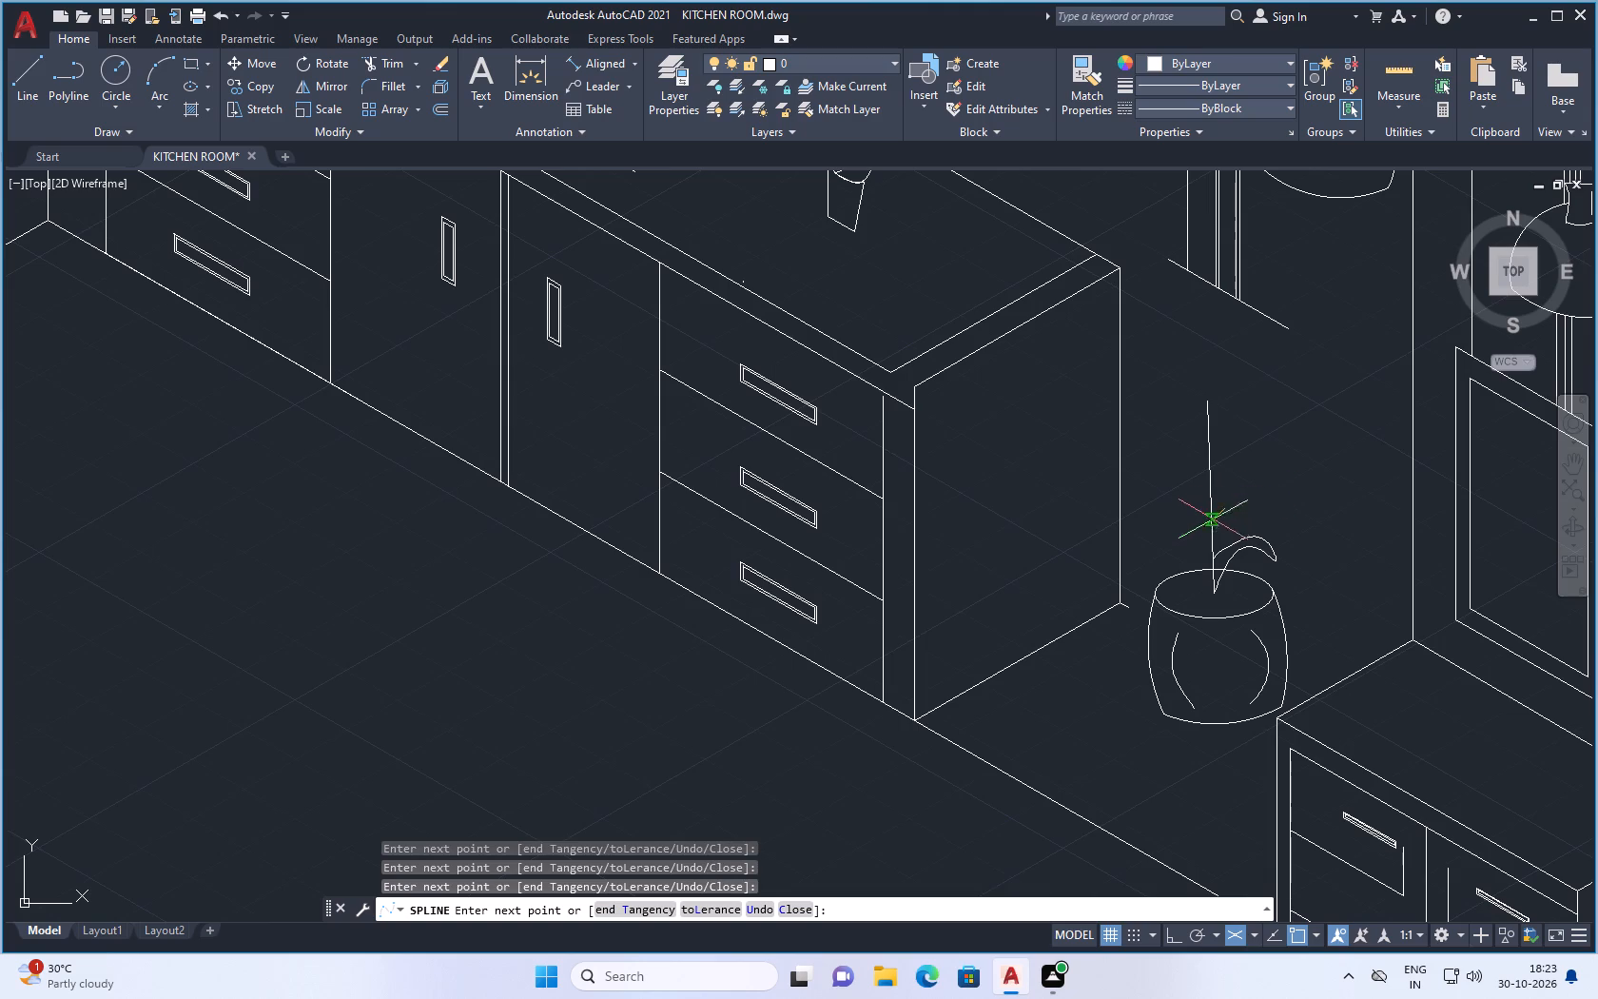
pyautogui.click(1210, 526)
pyautogui.press('space')
# Draw a third leaf spline just above the second, with a wavy tip, starting and ending on the stem.
pyautogui.press('space')
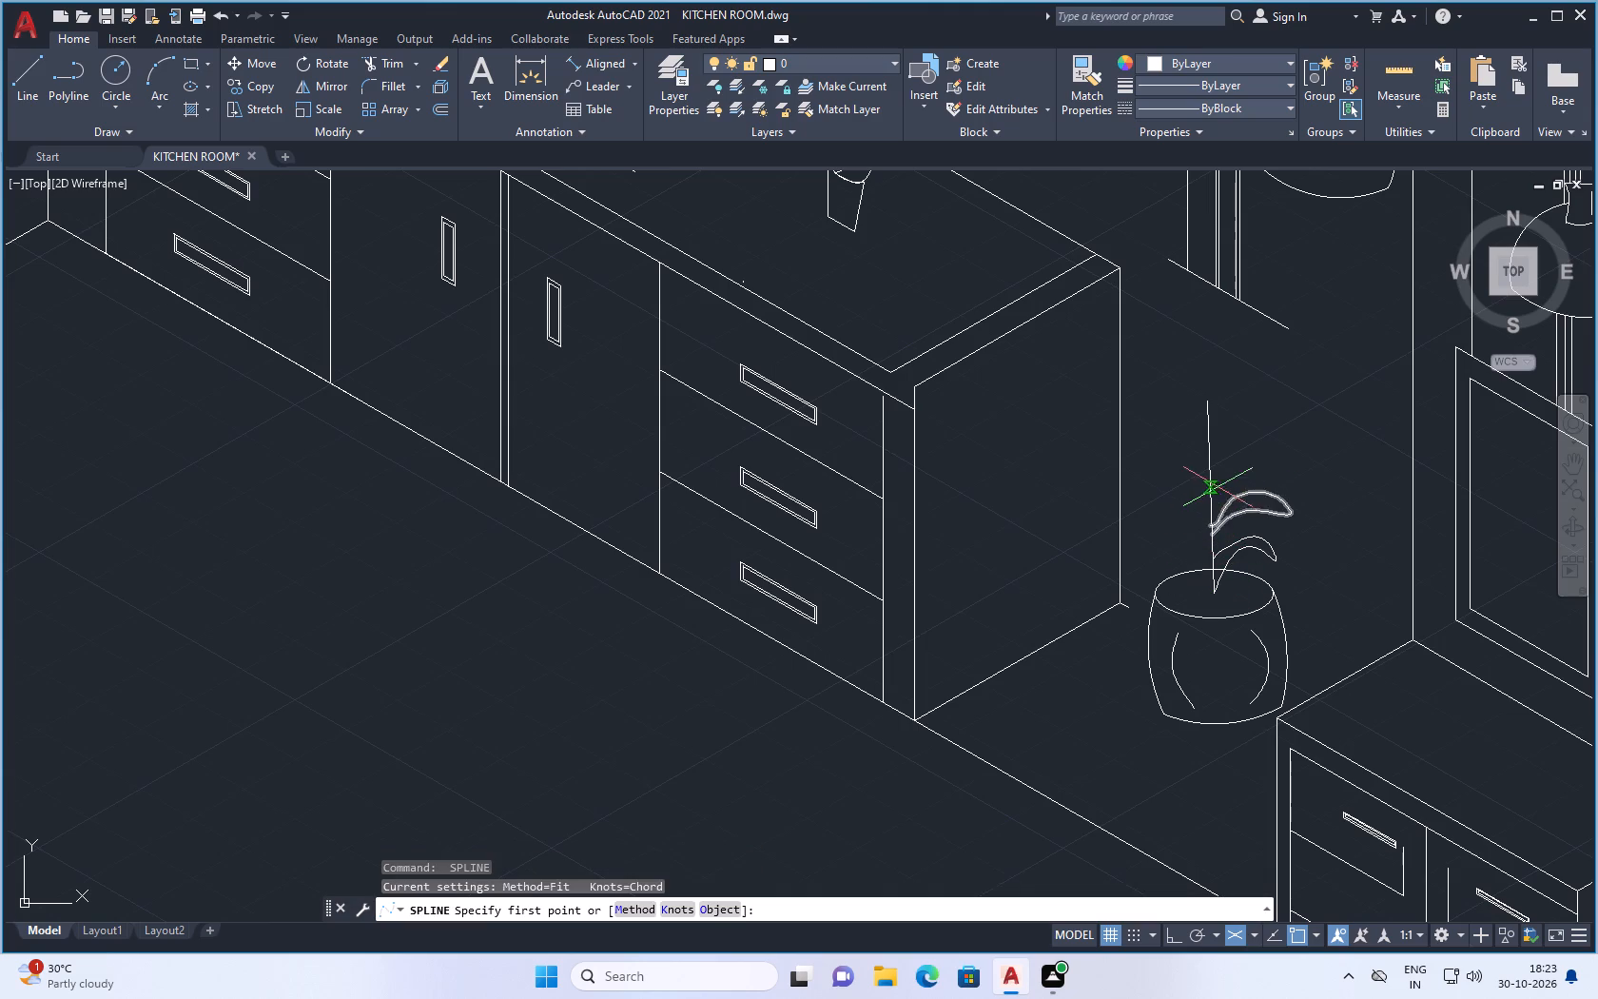
pyautogui.click(1208, 504)
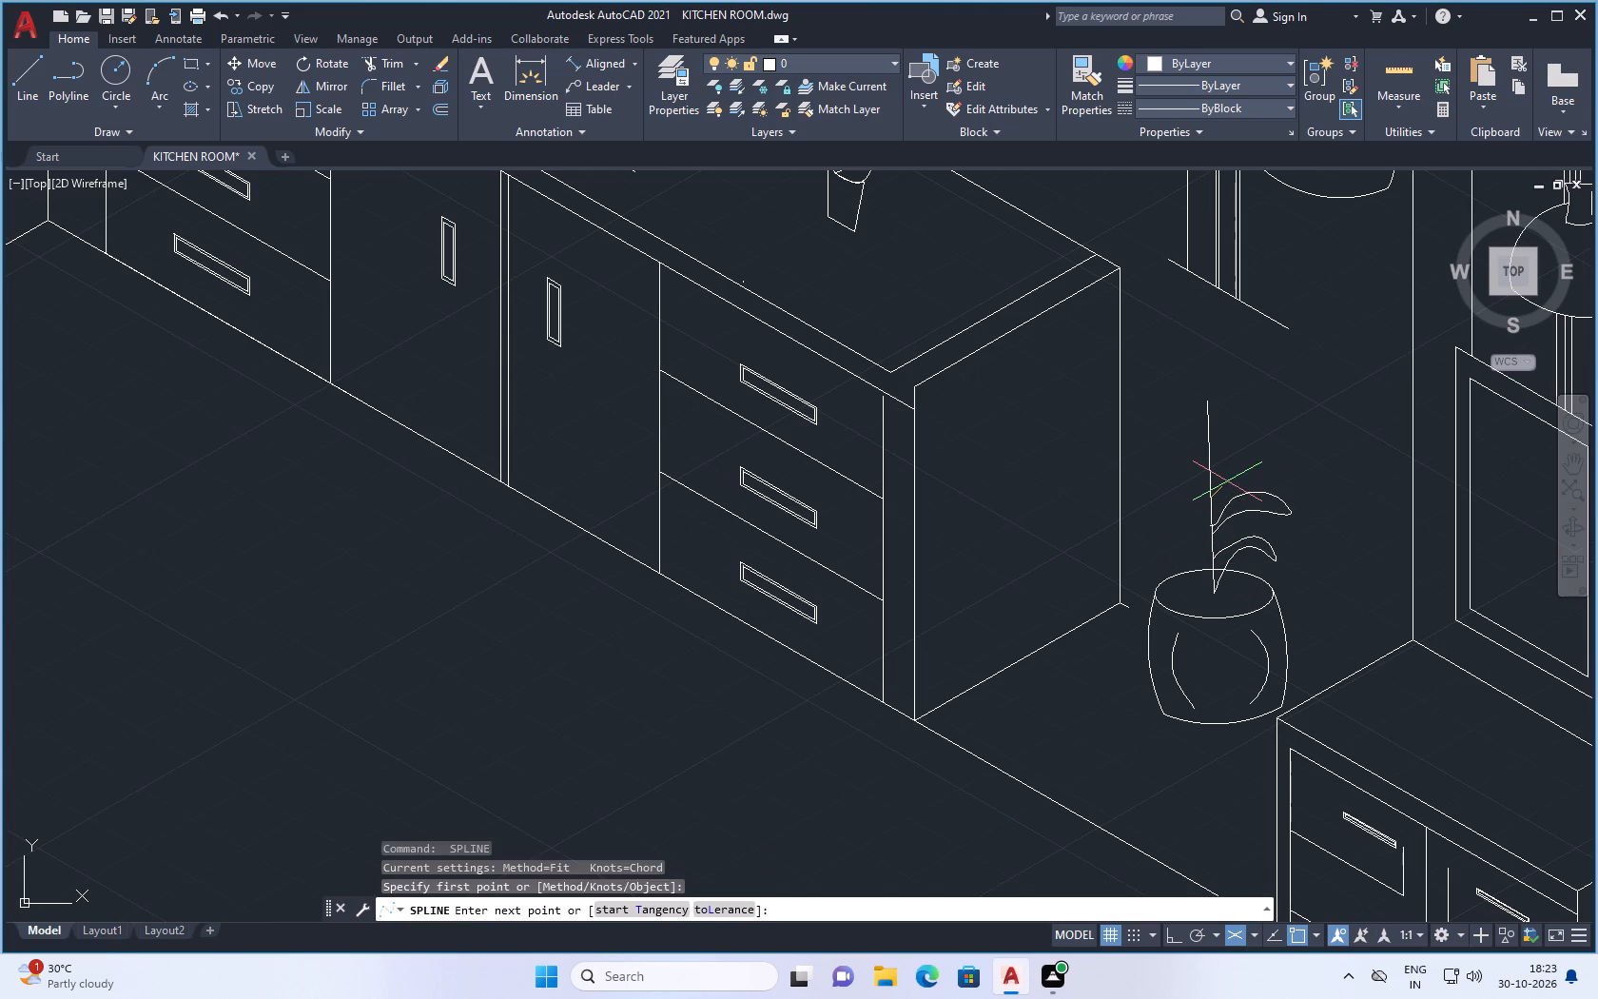
pyautogui.click(1227, 481)
pyautogui.click(1244, 476)
pyautogui.click(1277, 483)
pyautogui.click(1287, 486)
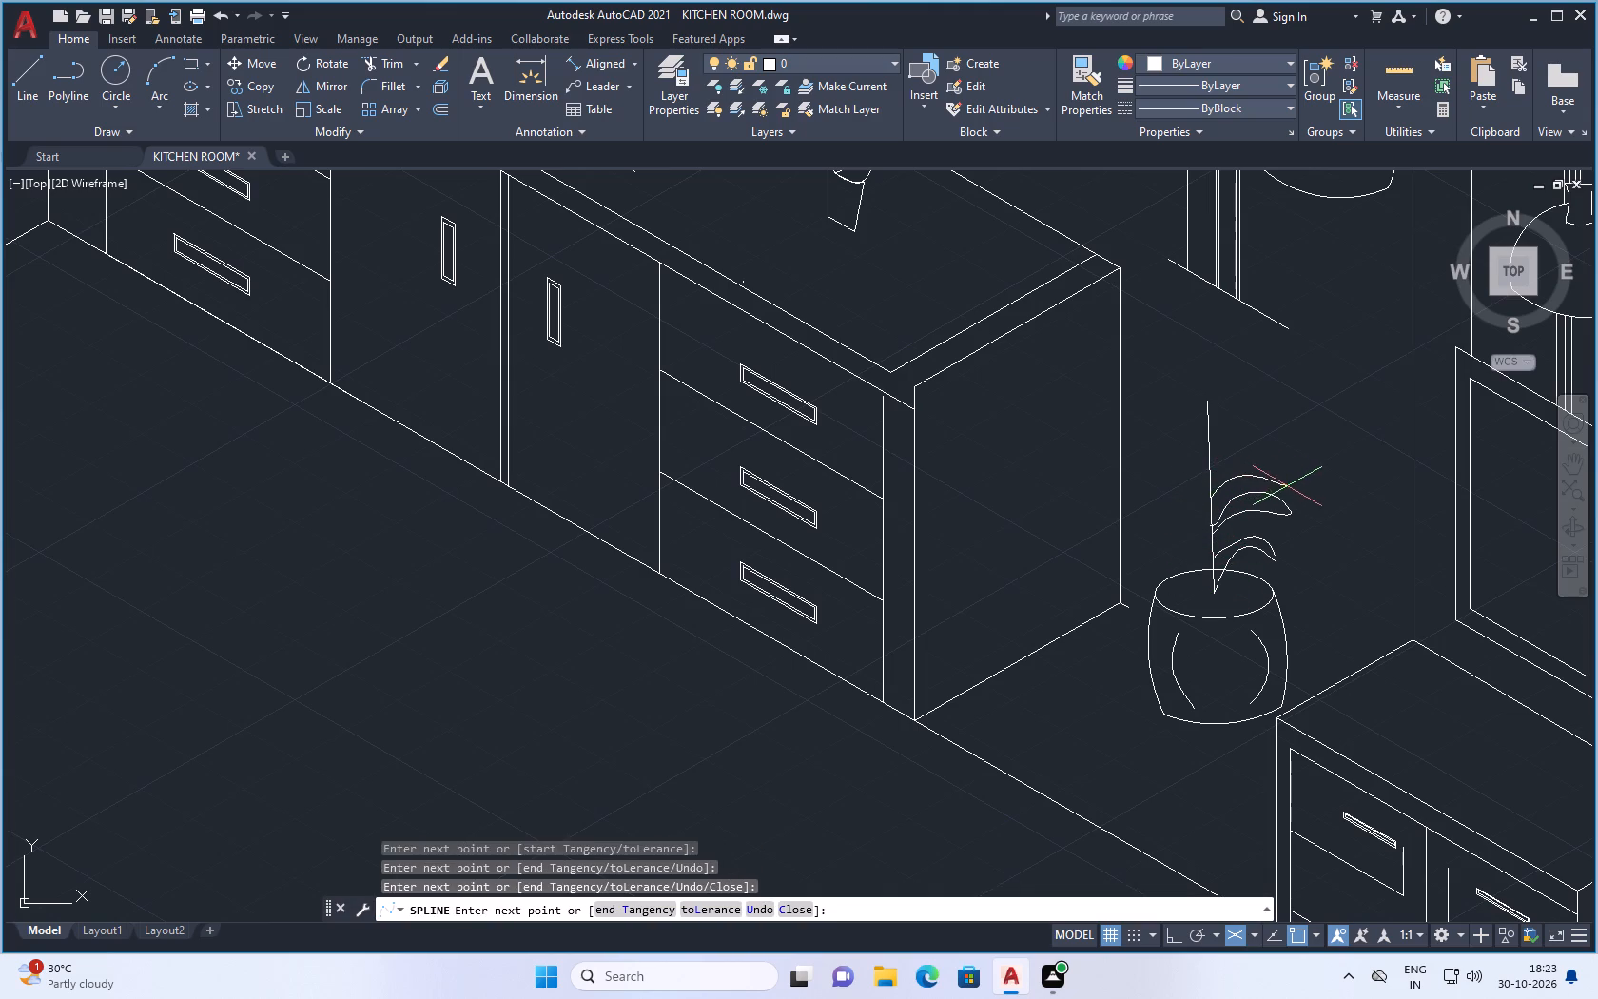
pyautogui.click(1280, 504)
pyautogui.click(1298, 491)
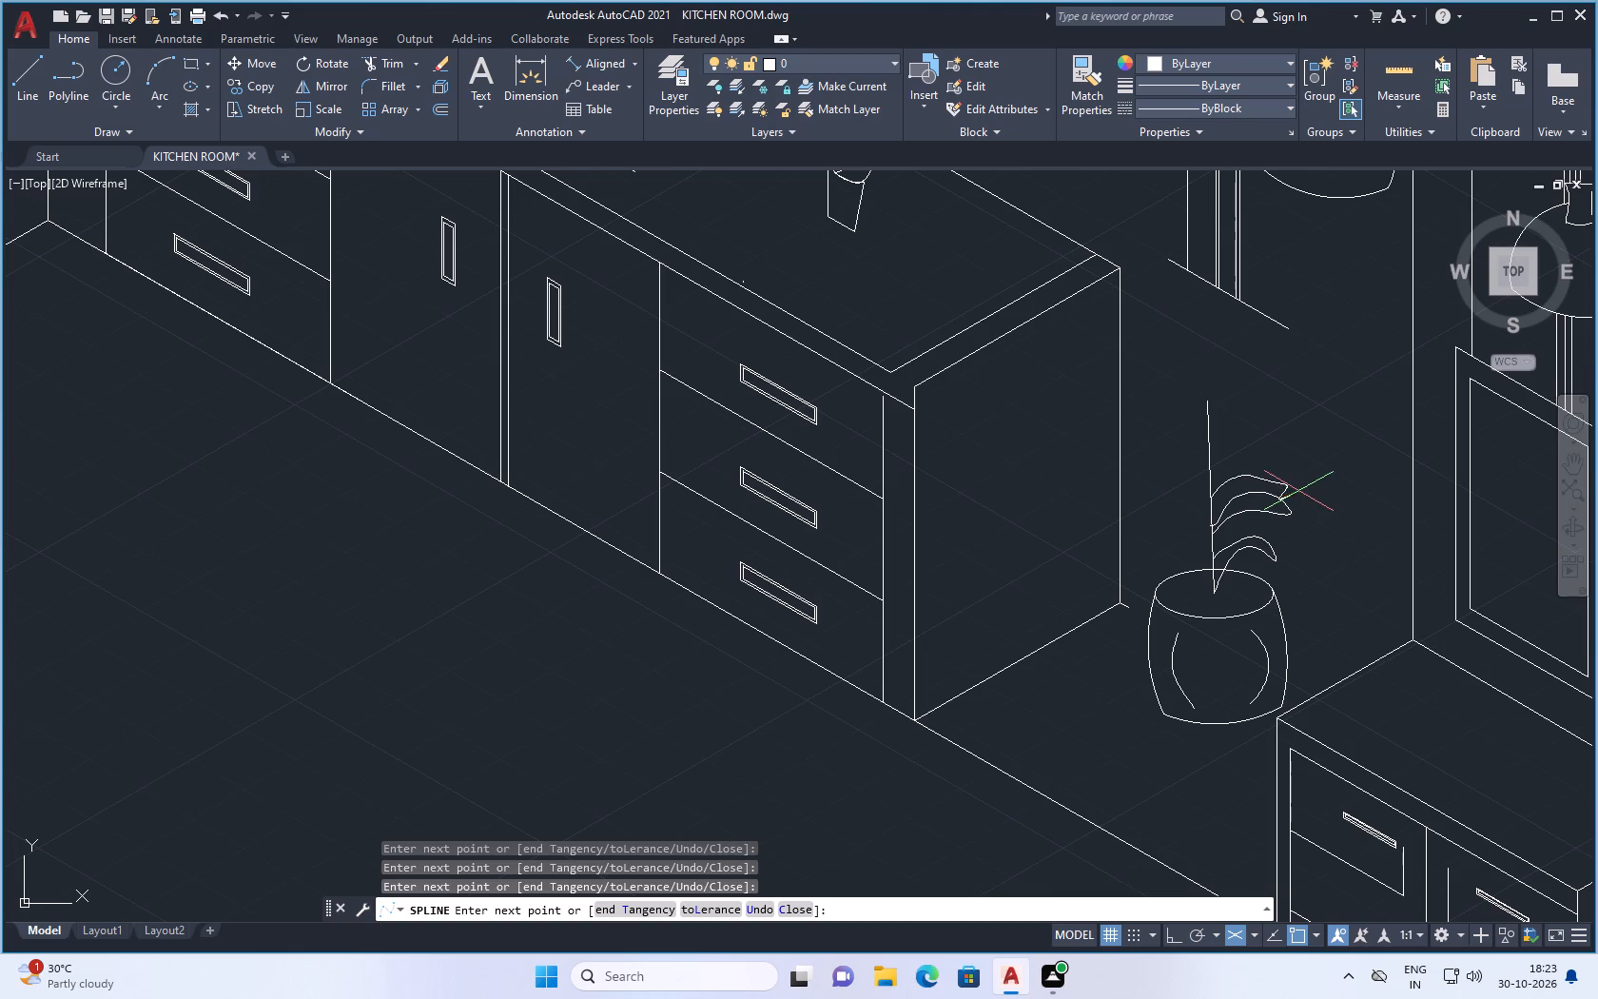
pyautogui.click(1298, 475)
pyautogui.click(1279, 473)
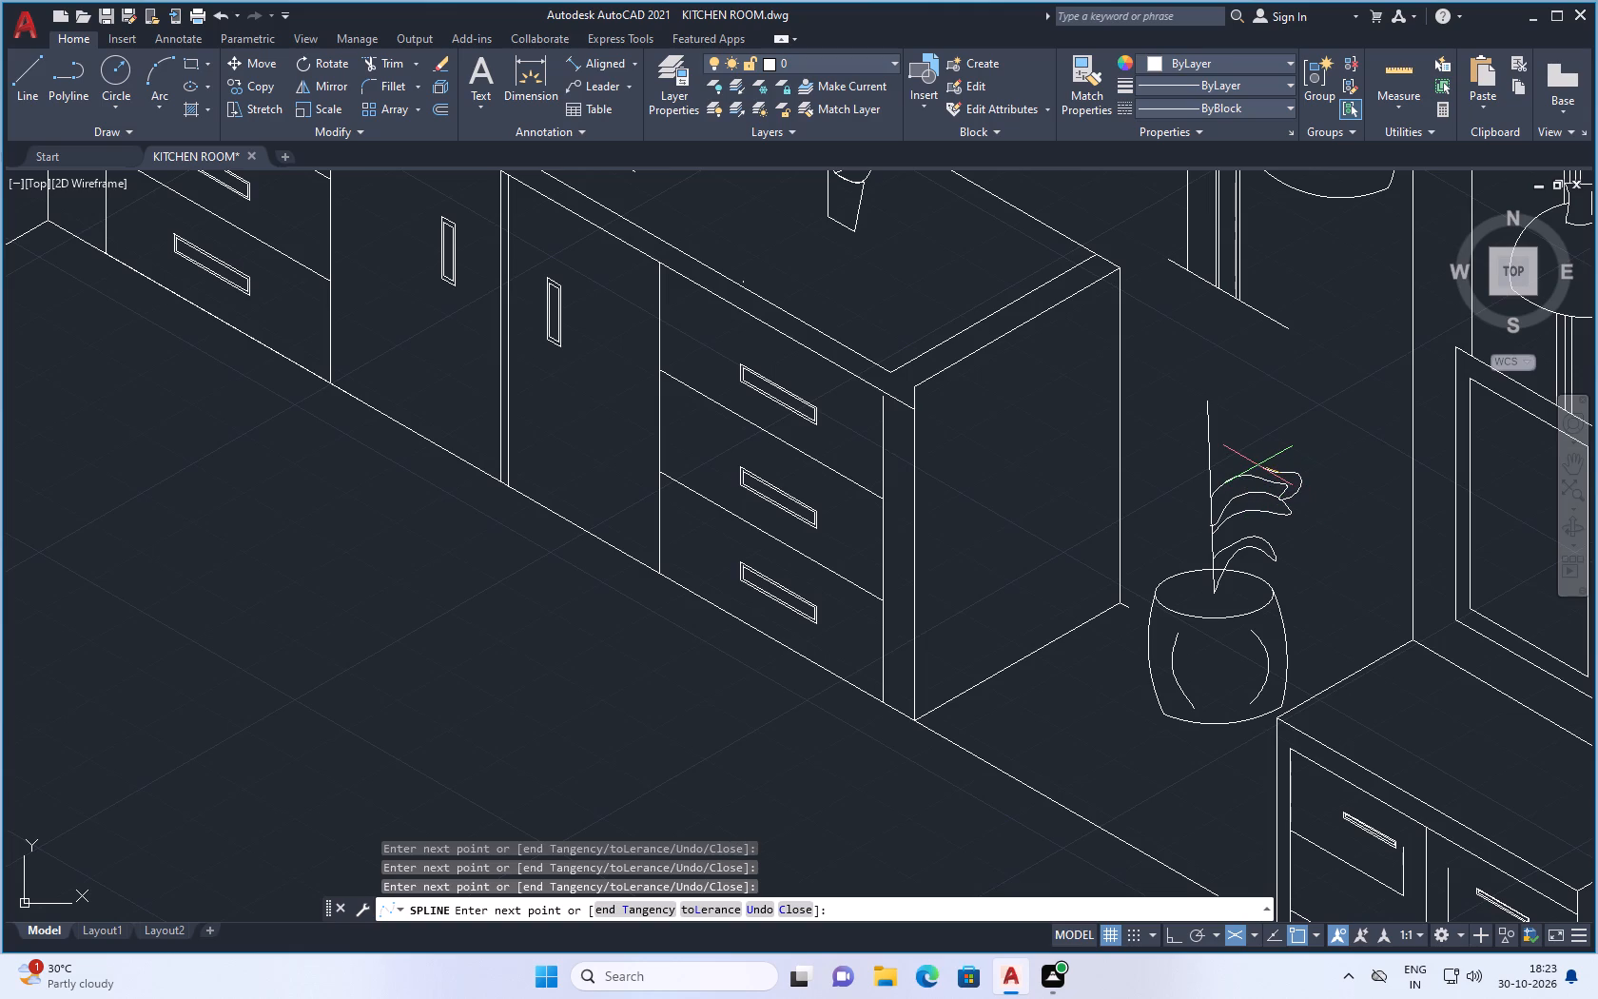
pyautogui.click(1257, 465)
pyautogui.click(1204, 501)
pyautogui.press('space')
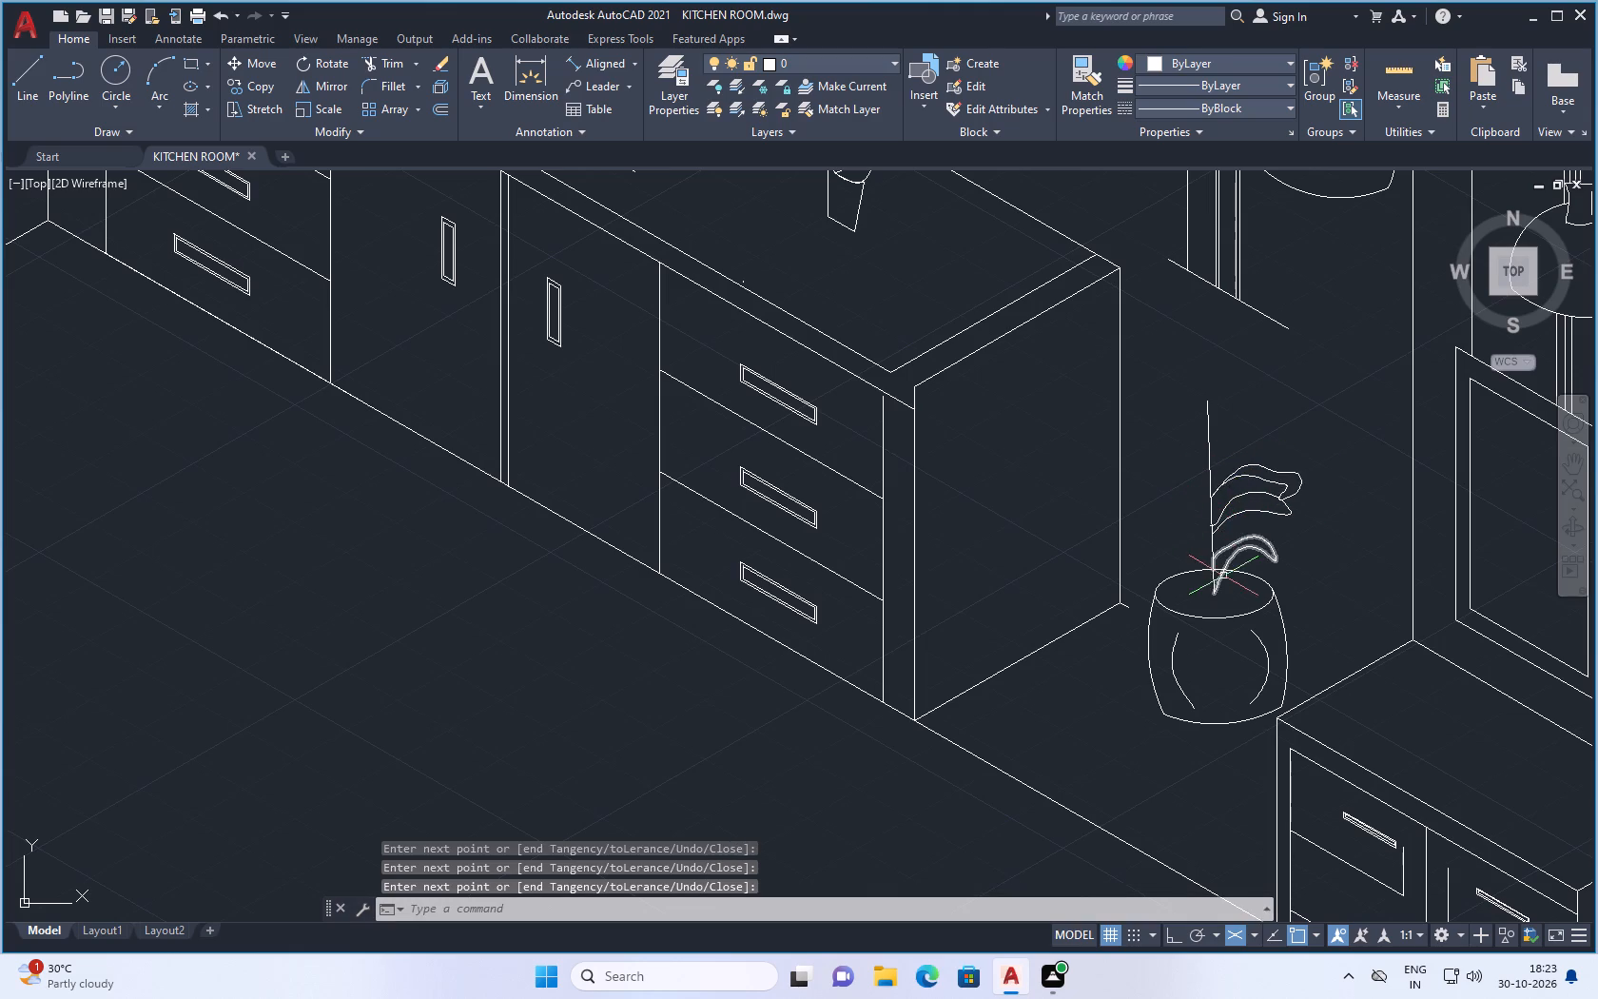
# Draw a fourth leaf spline above the third, rising to an upturned wavy tip, starting and ending at the same point on the stem.
pyautogui.scroll(-2, 1224, 576)
pyautogui.scroll(1, 1283, 494)
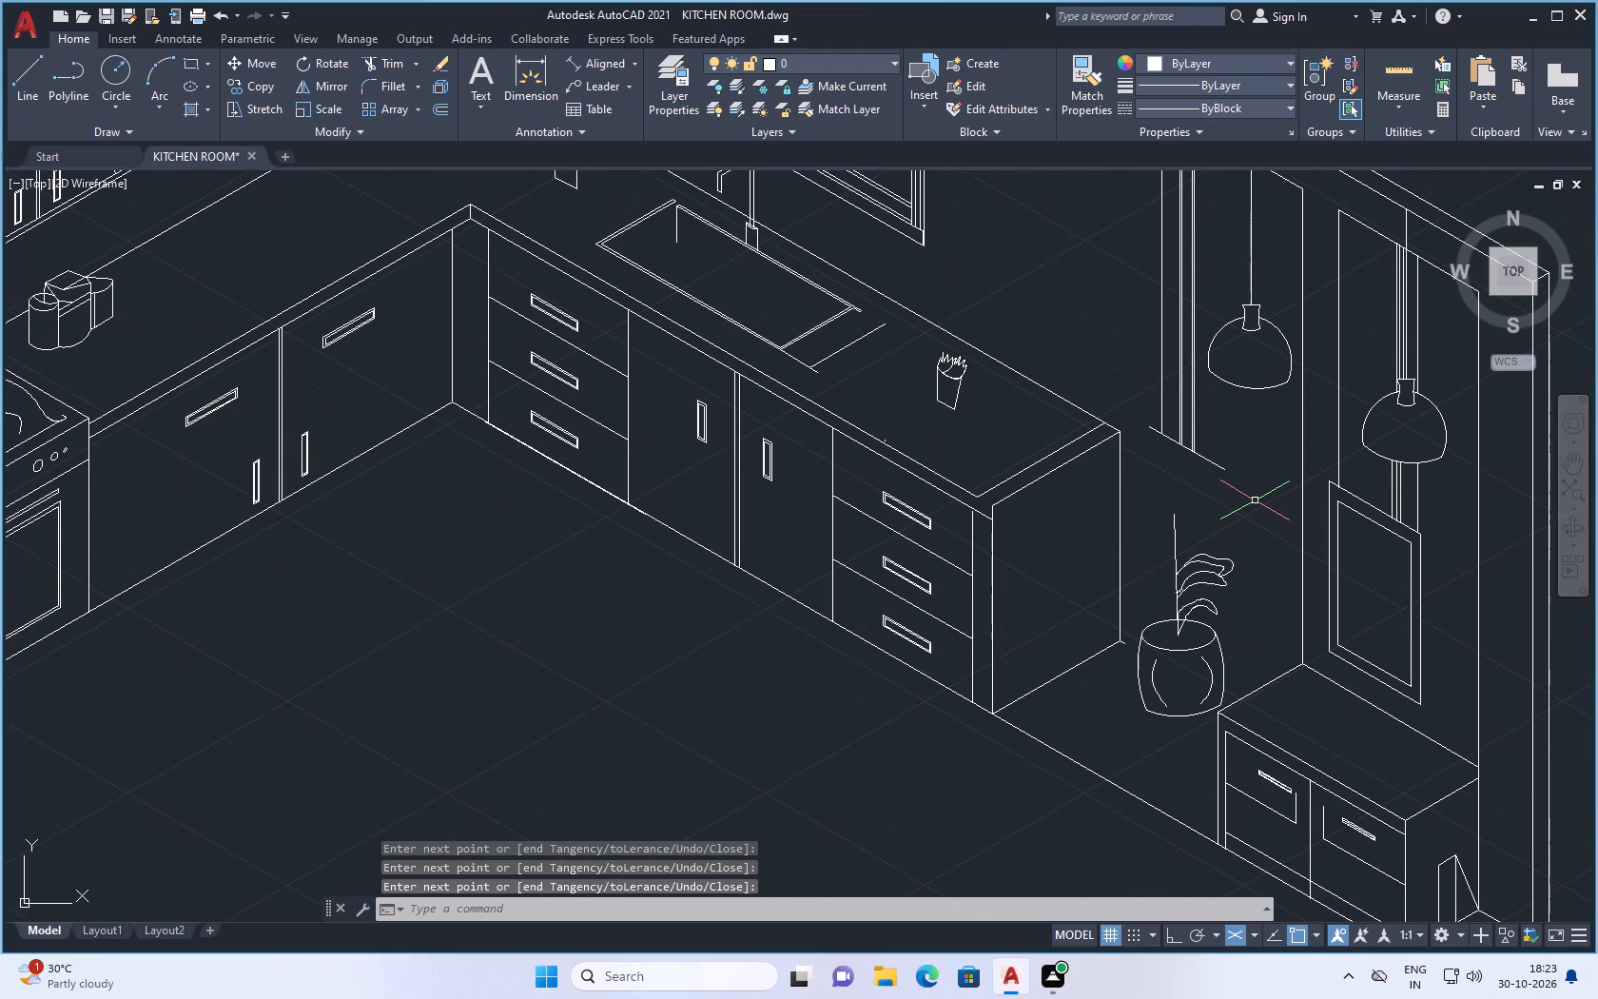
pyautogui.press('space')
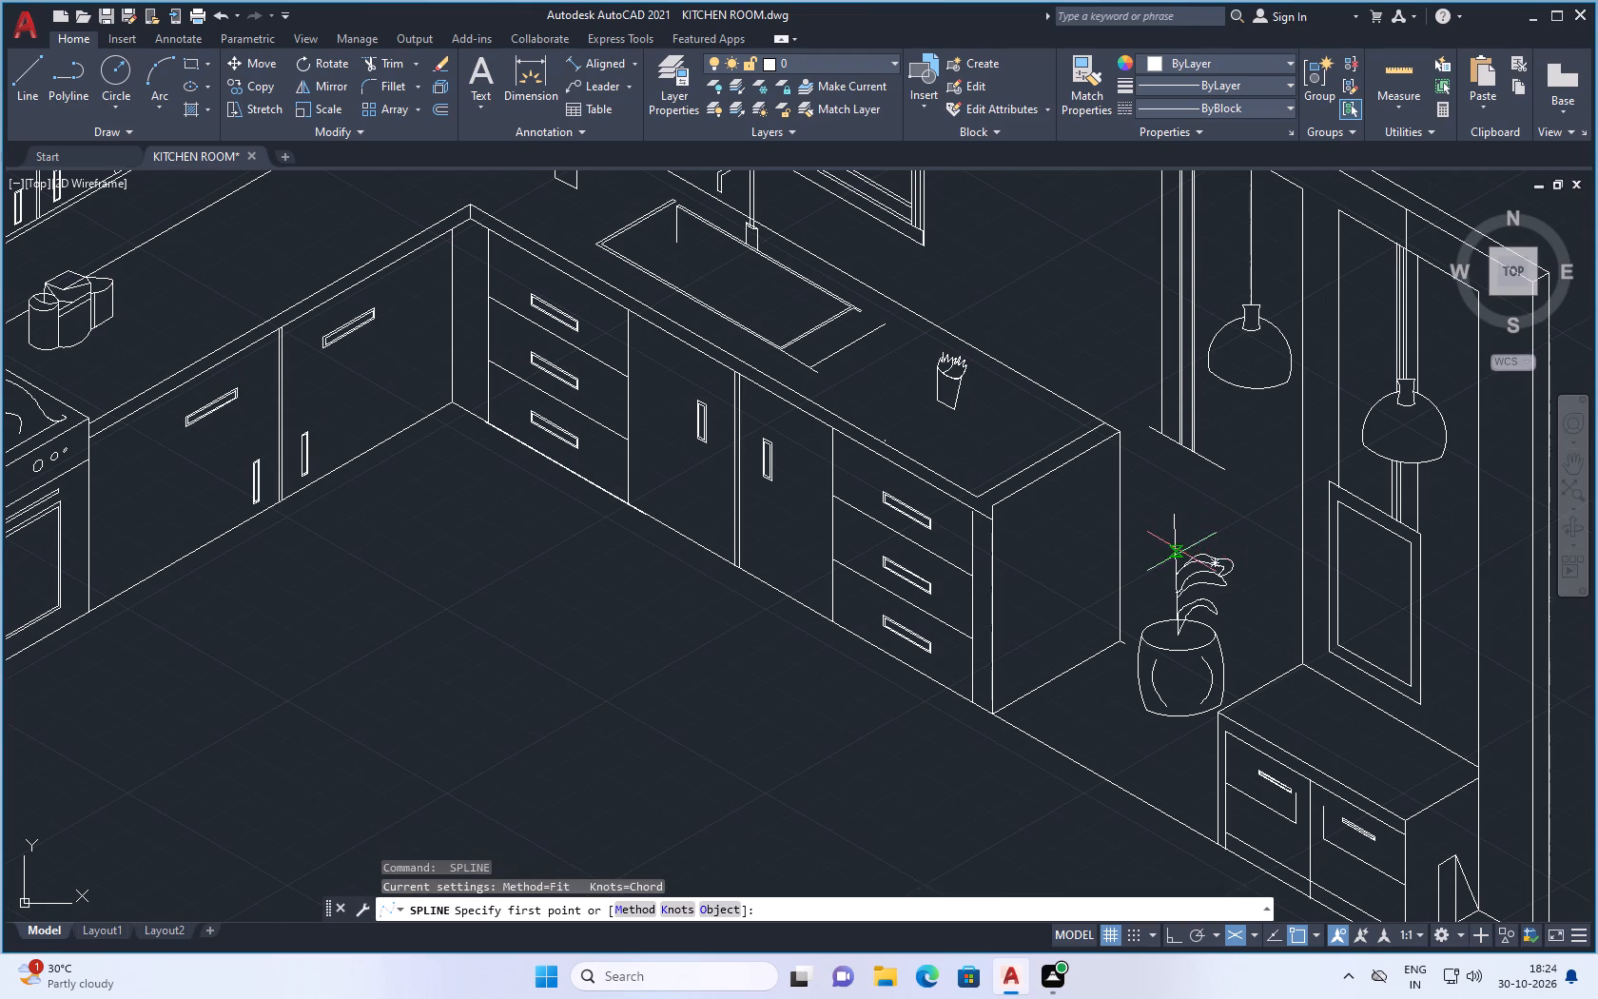
pyautogui.scroll(2, 1181, 552)
pyautogui.click(1160, 611)
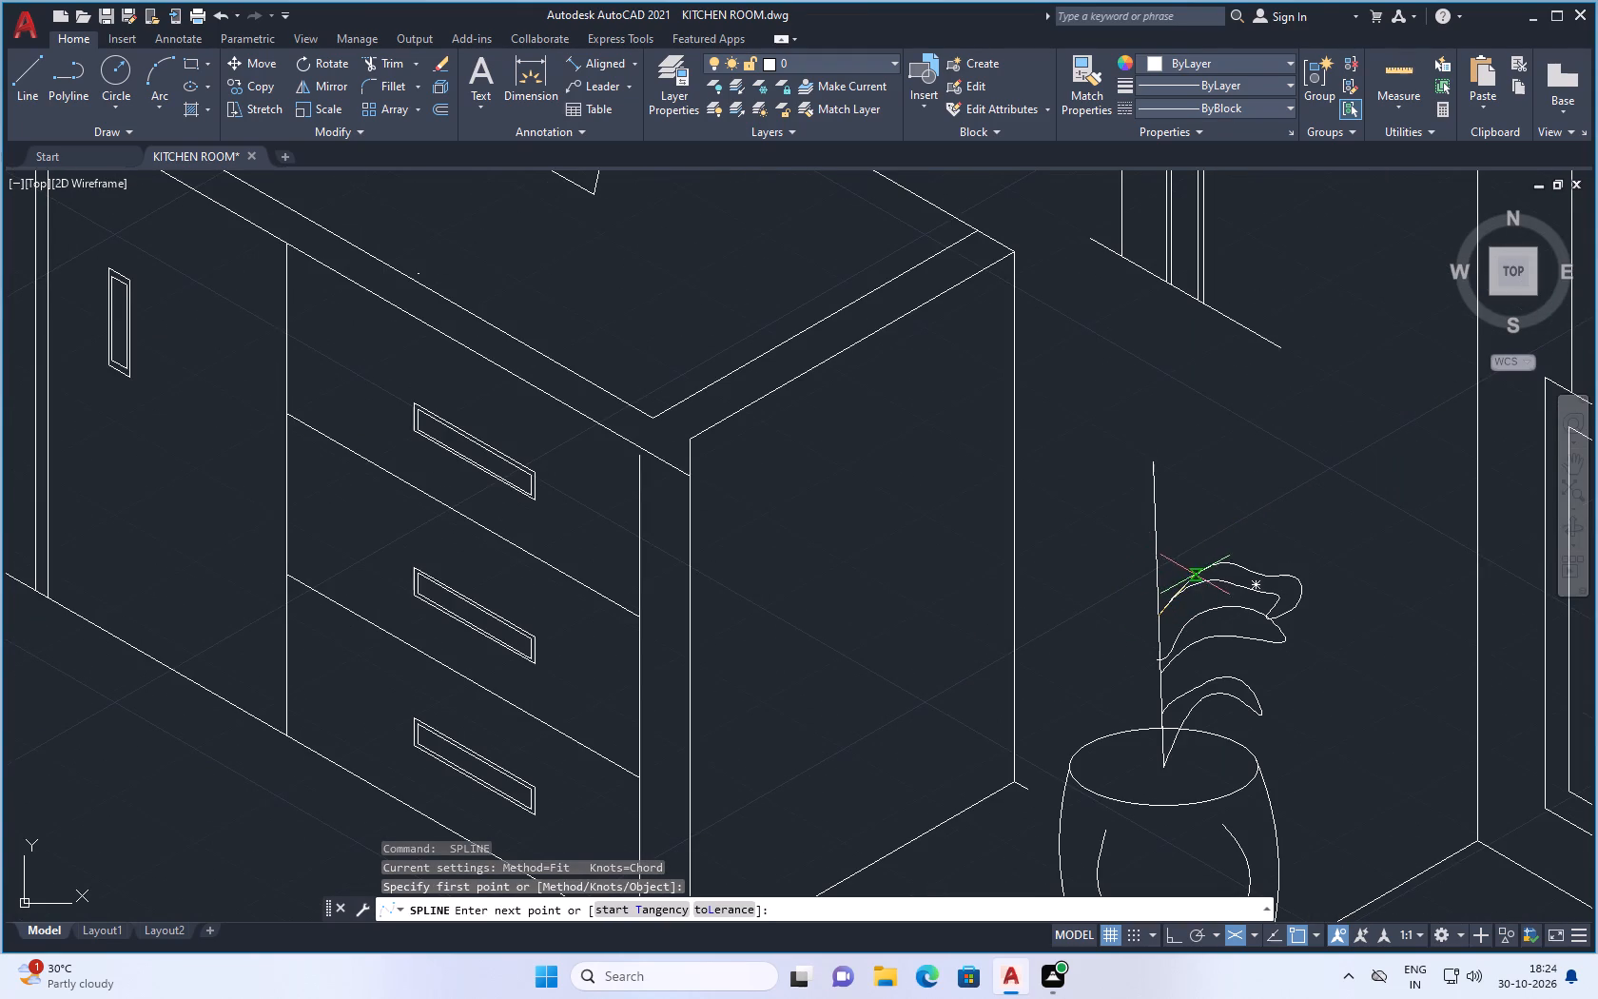
pyautogui.click(1198, 574)
pyautogui.click(1245, 548)
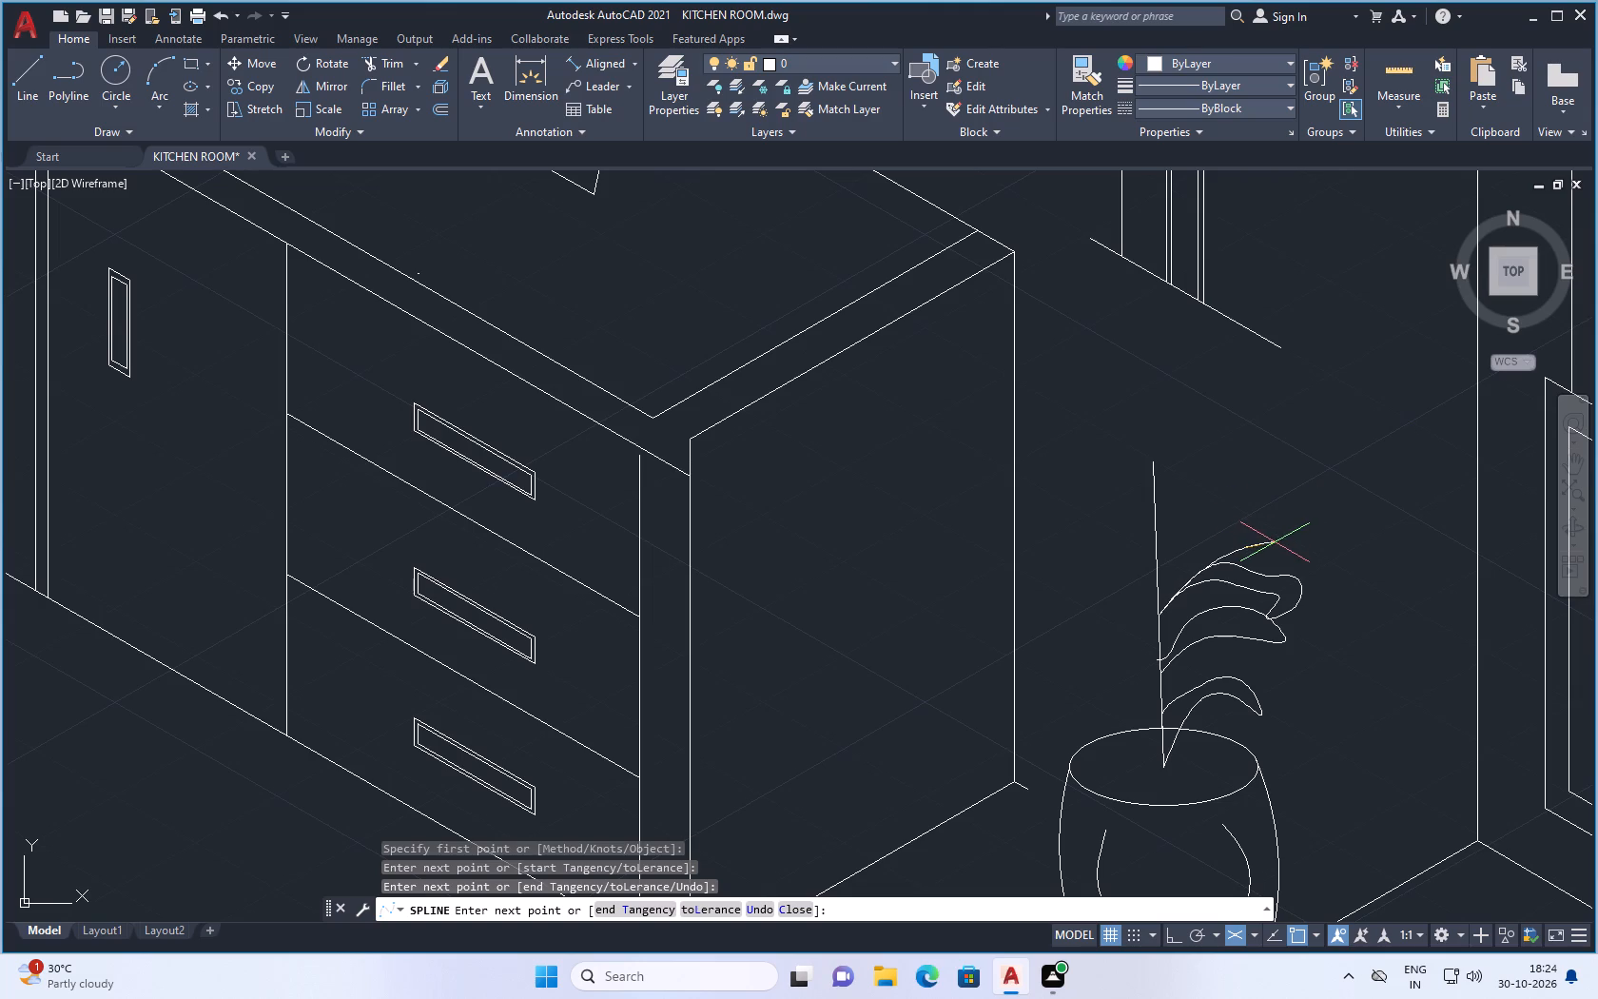
pyautogui.click(1275, 542)
pyautogui.click(1280, 515)
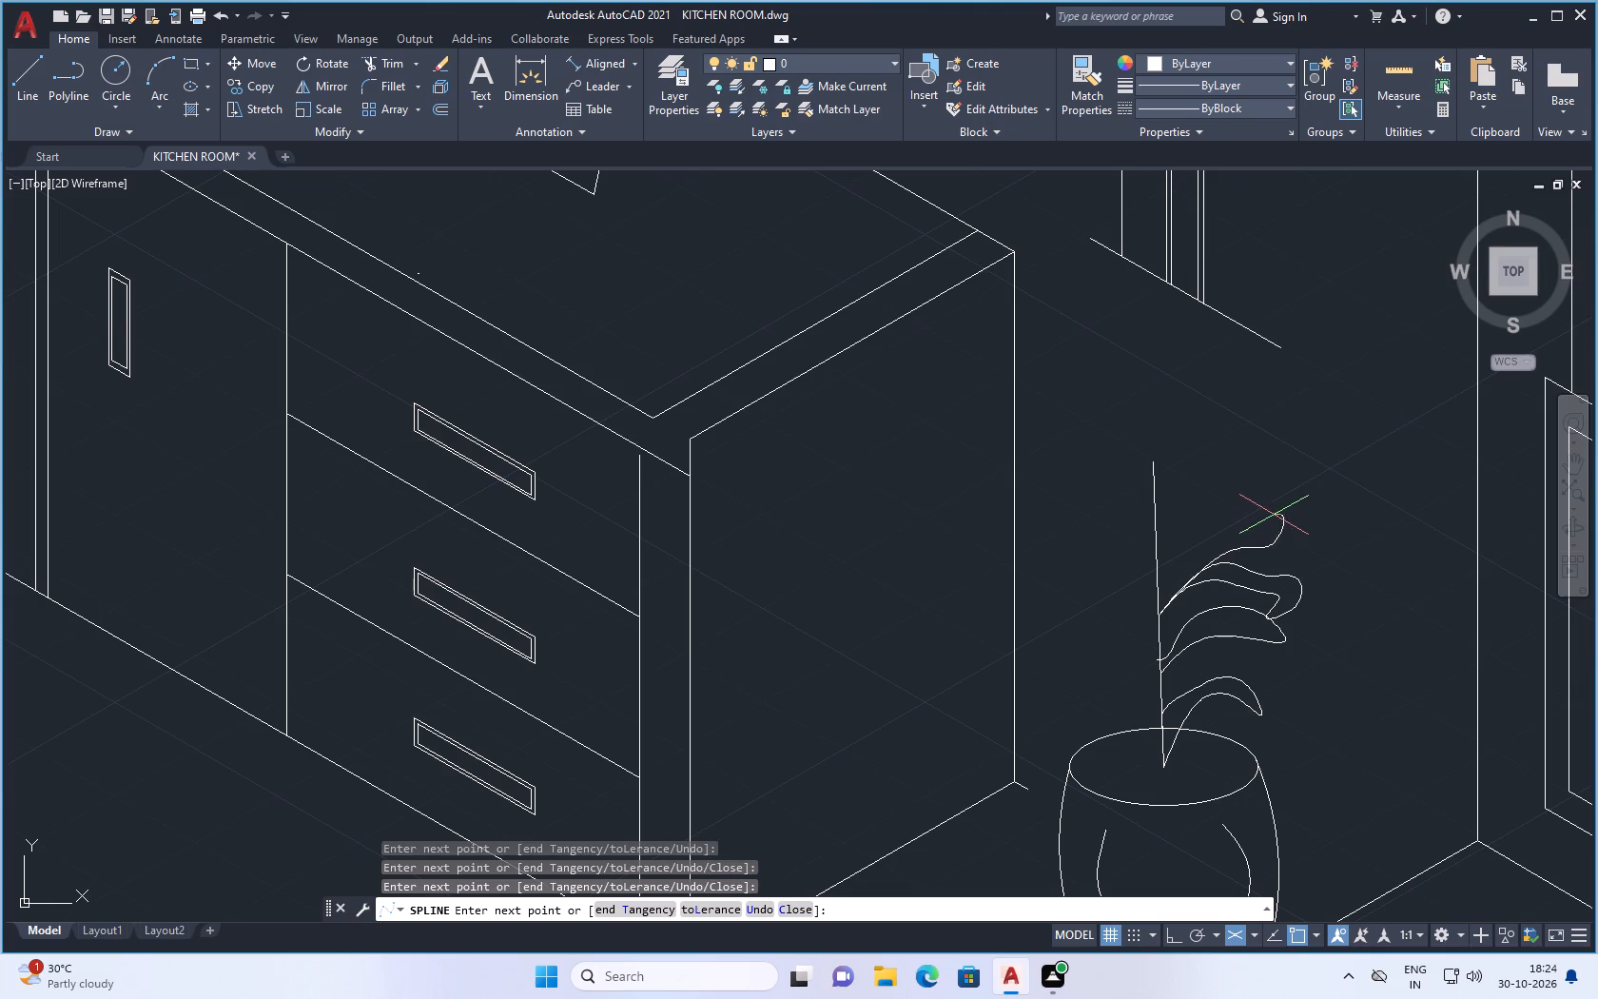
pyautogui.click(1300, 501)
pyautogui.click(1276, 497)
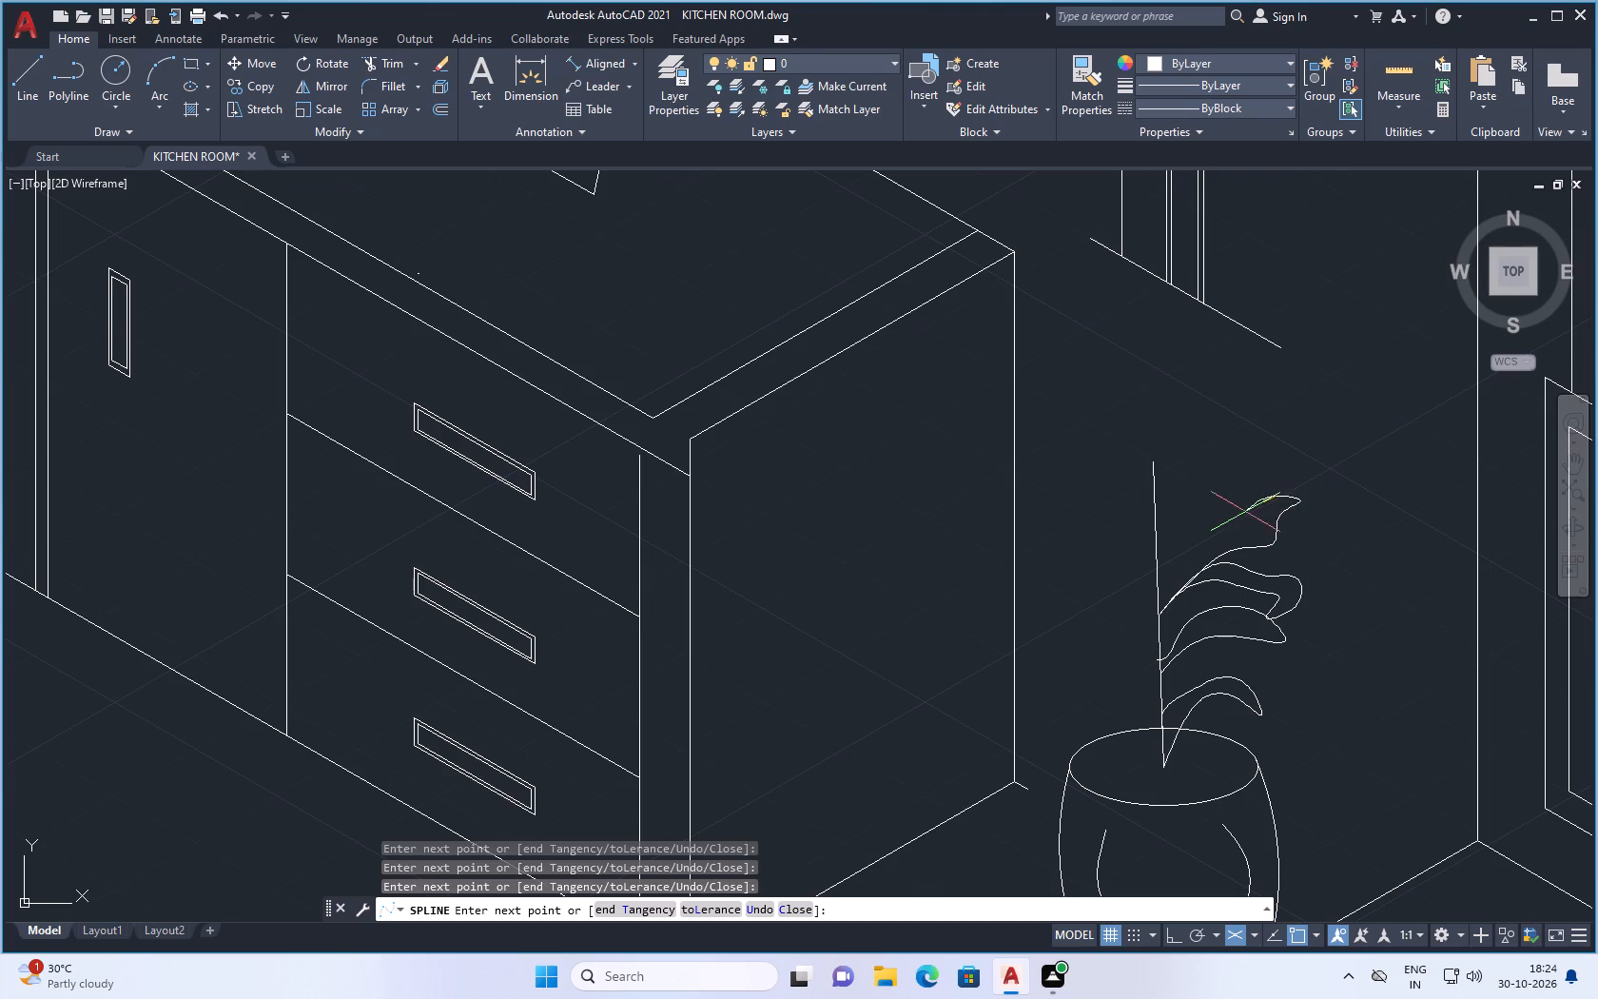
pyautogui.click(1235, 518)
pyautogui.click(1173, 548)
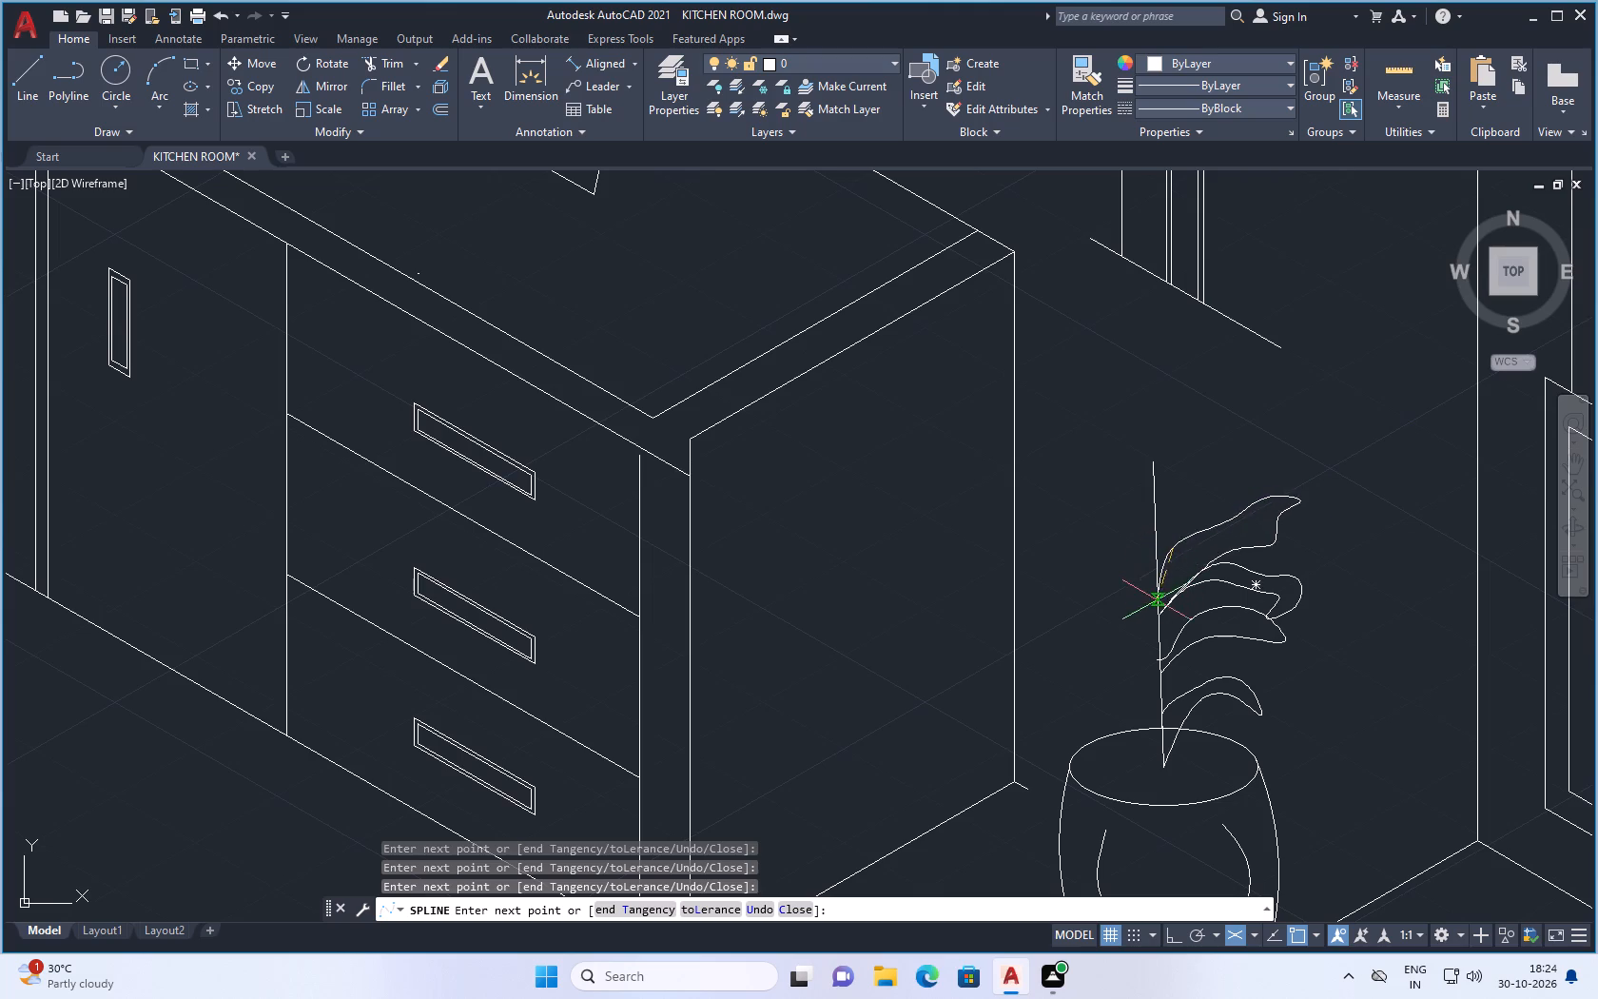
pyautogui.click(1155, 617)
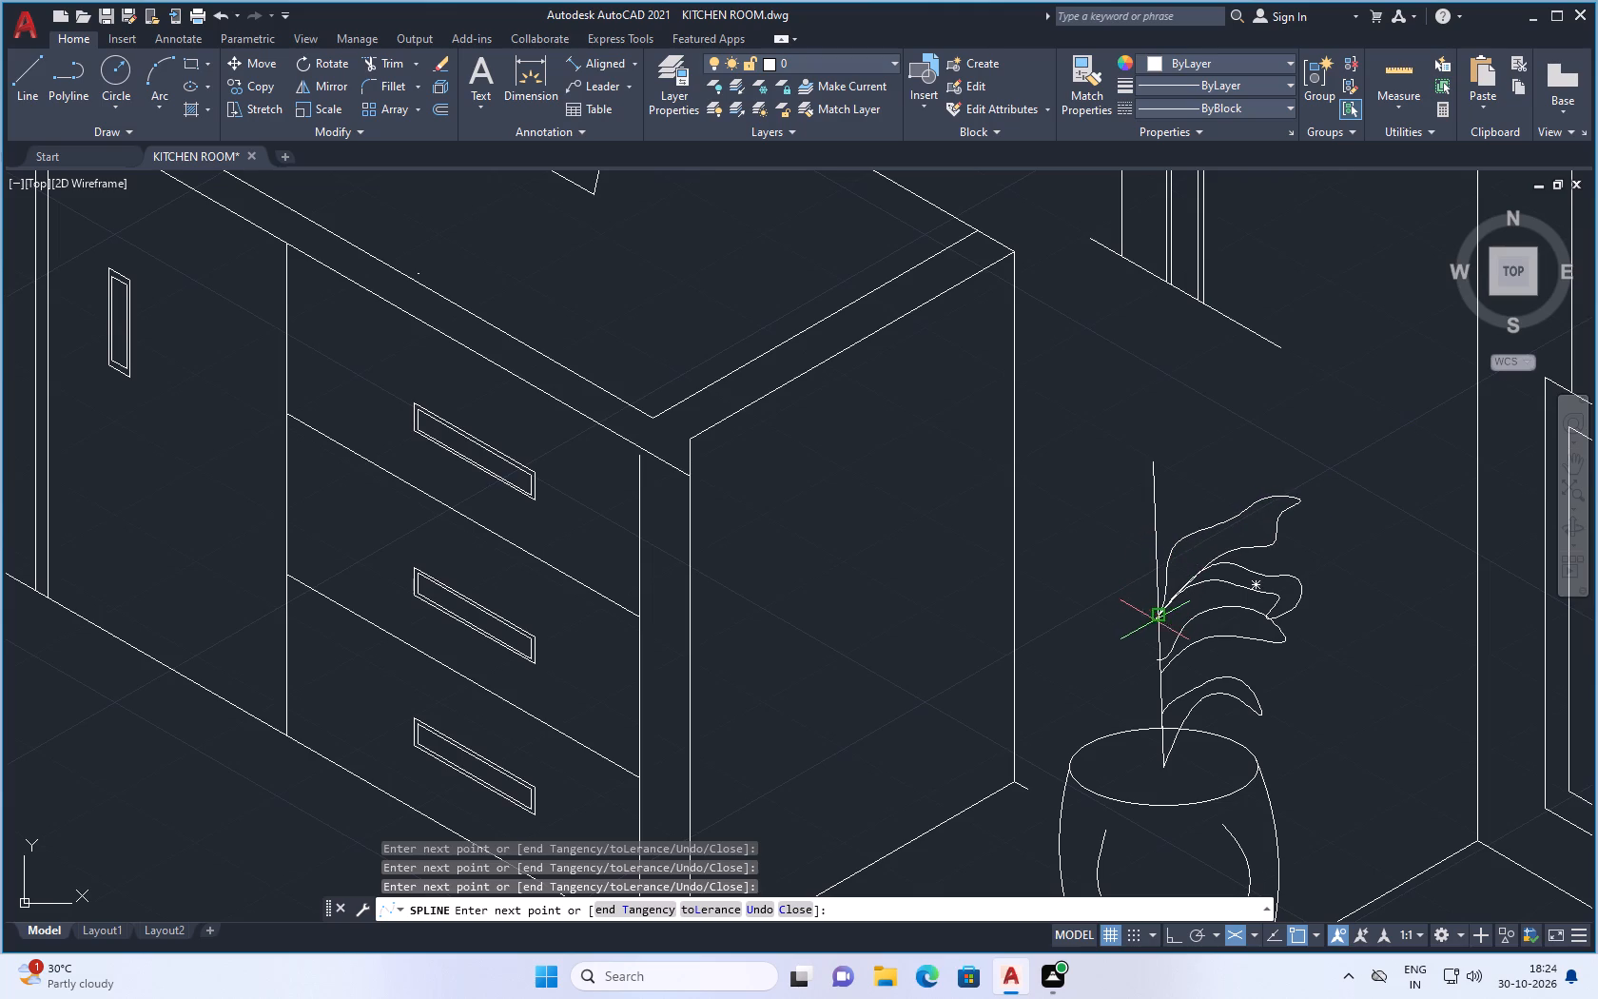
pyautogui.click(1155, 620)
pyautogui.press('space')
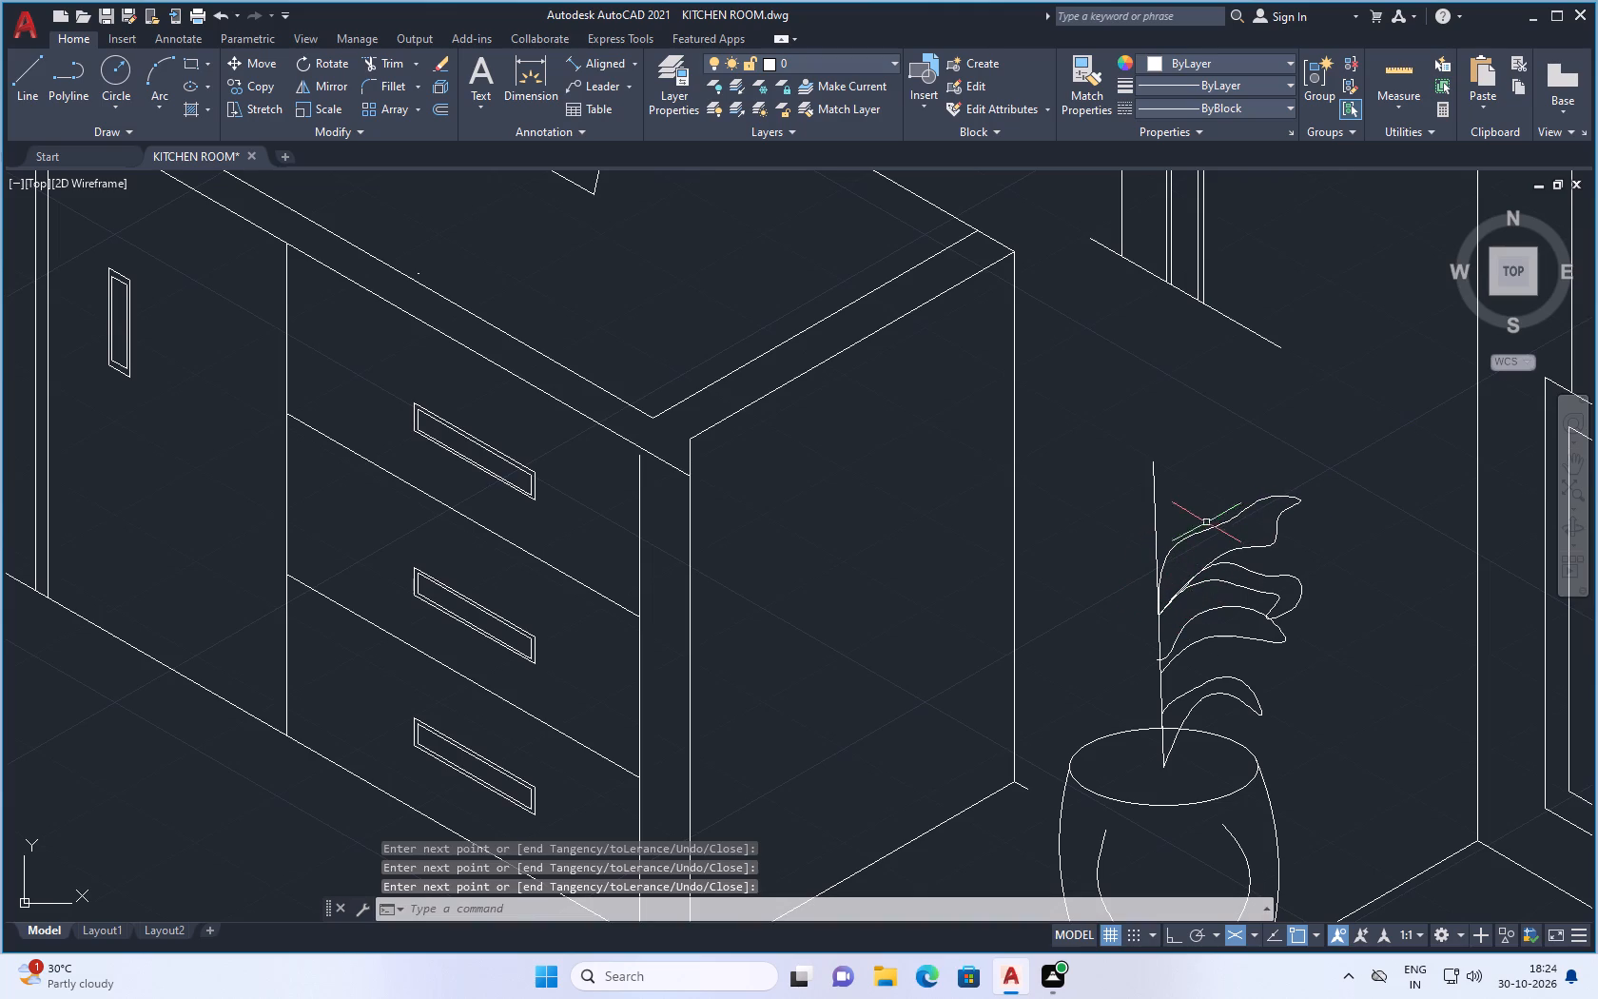
# Draw a fifth, steeper leaf spline above the fourth, from the stem to a pointed tip and back to the stem's upper part.
pyautogui.press('space')
pyautogui.scroll(1, 1197, 499)
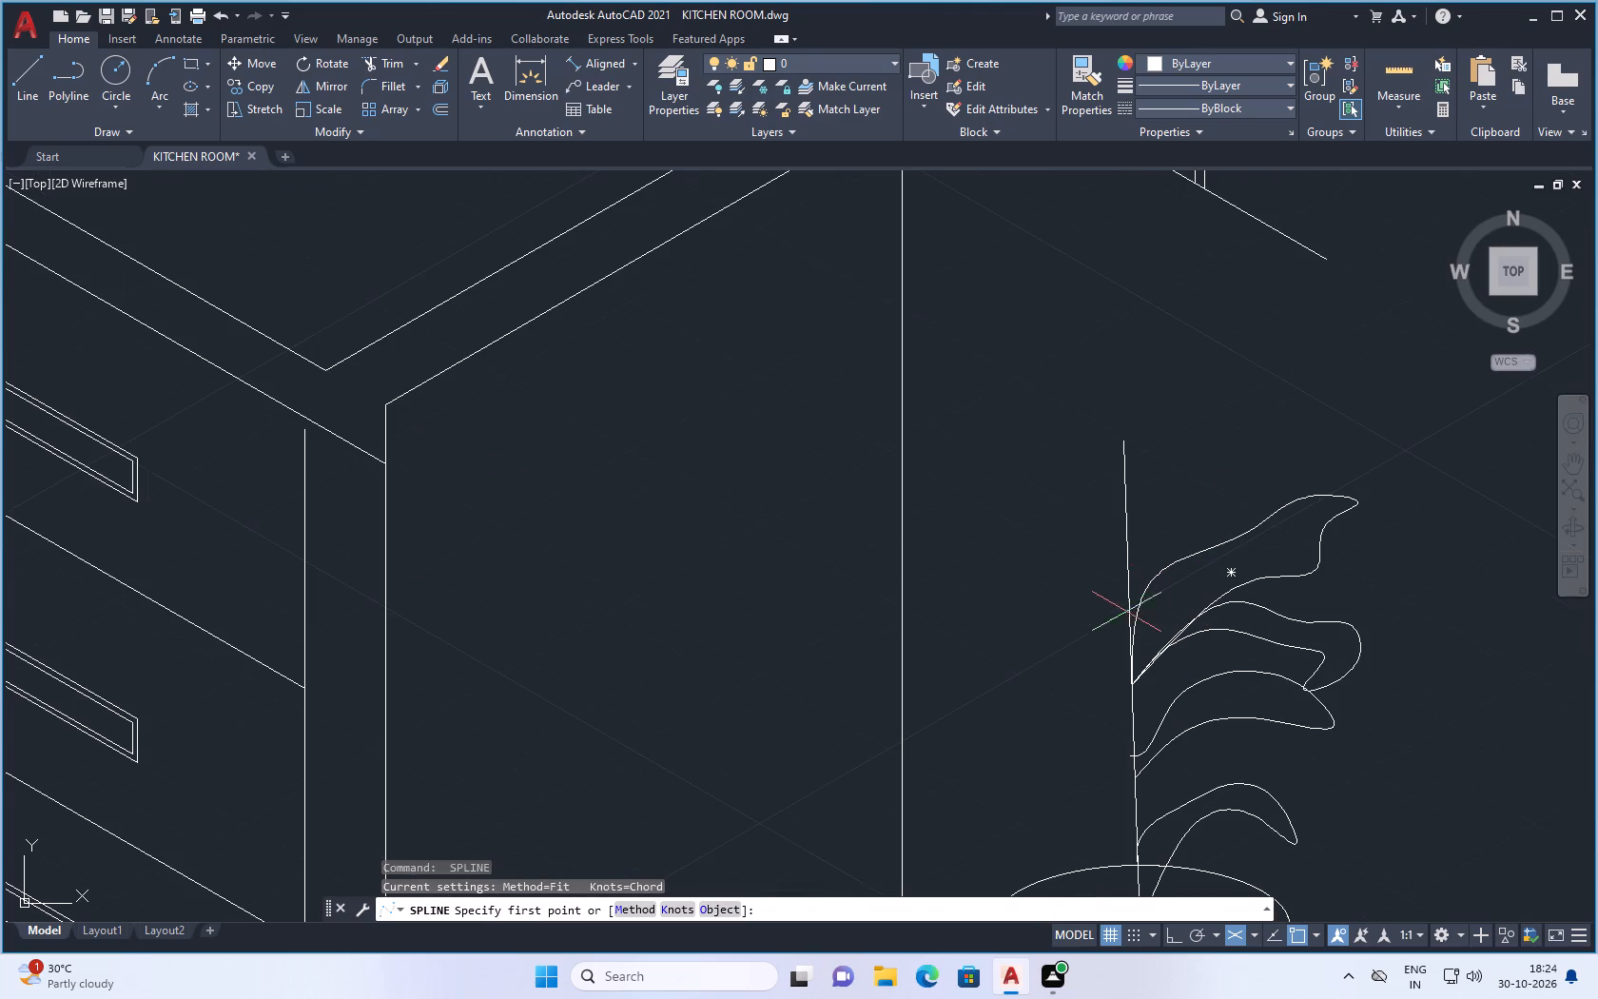
pyautogui.click(1128, 625)
pyautogui.click(1168, 547)
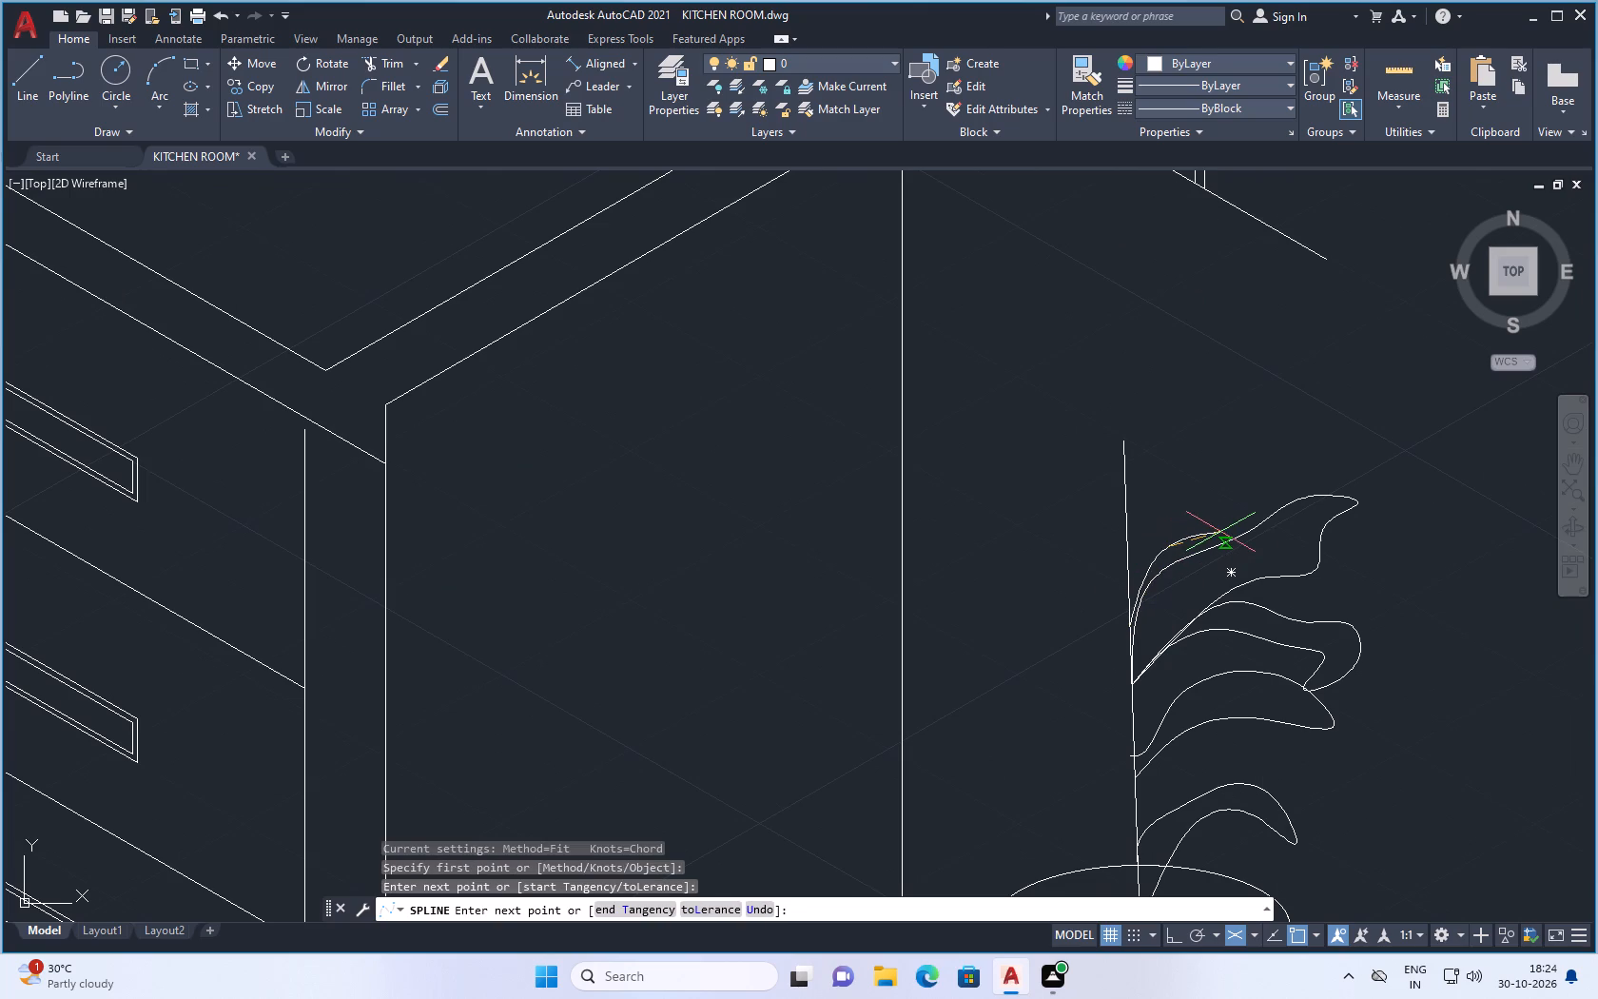
pyautogui.click(1239, 504)
pyautogui.moveTo(1272, 441); pyautogui.dragTo(1276, 430)
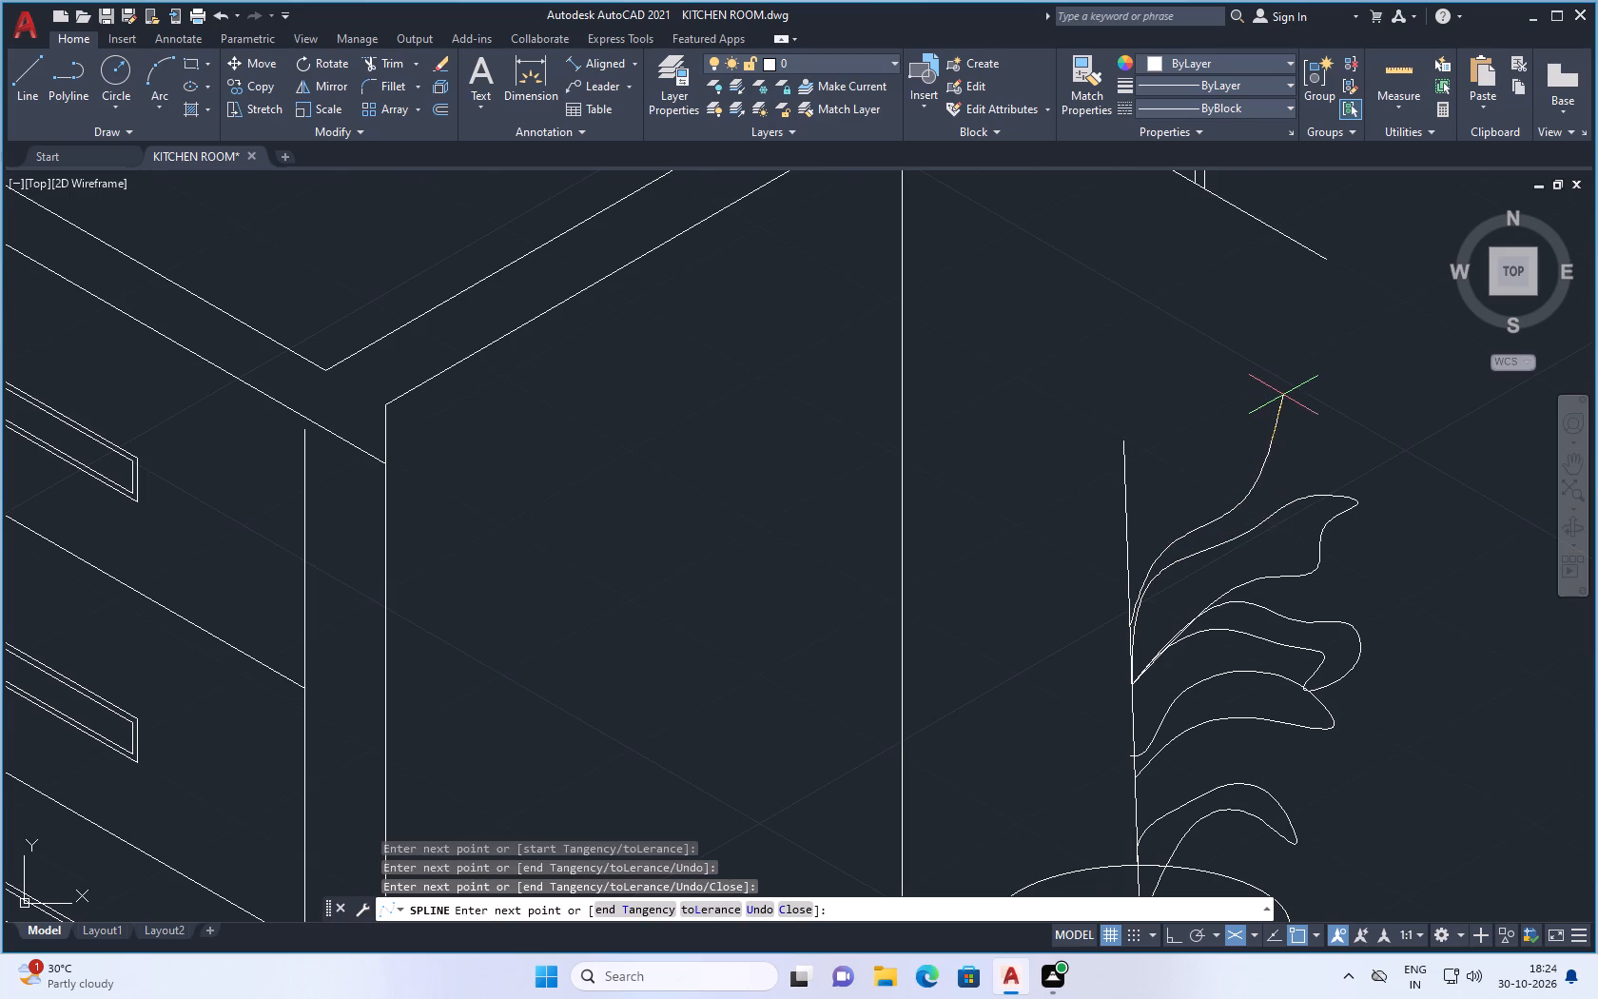
pyautogui.click(1283, 395)
pyautogui.click(1257, 410)
pyautogui.click(1224, 445)
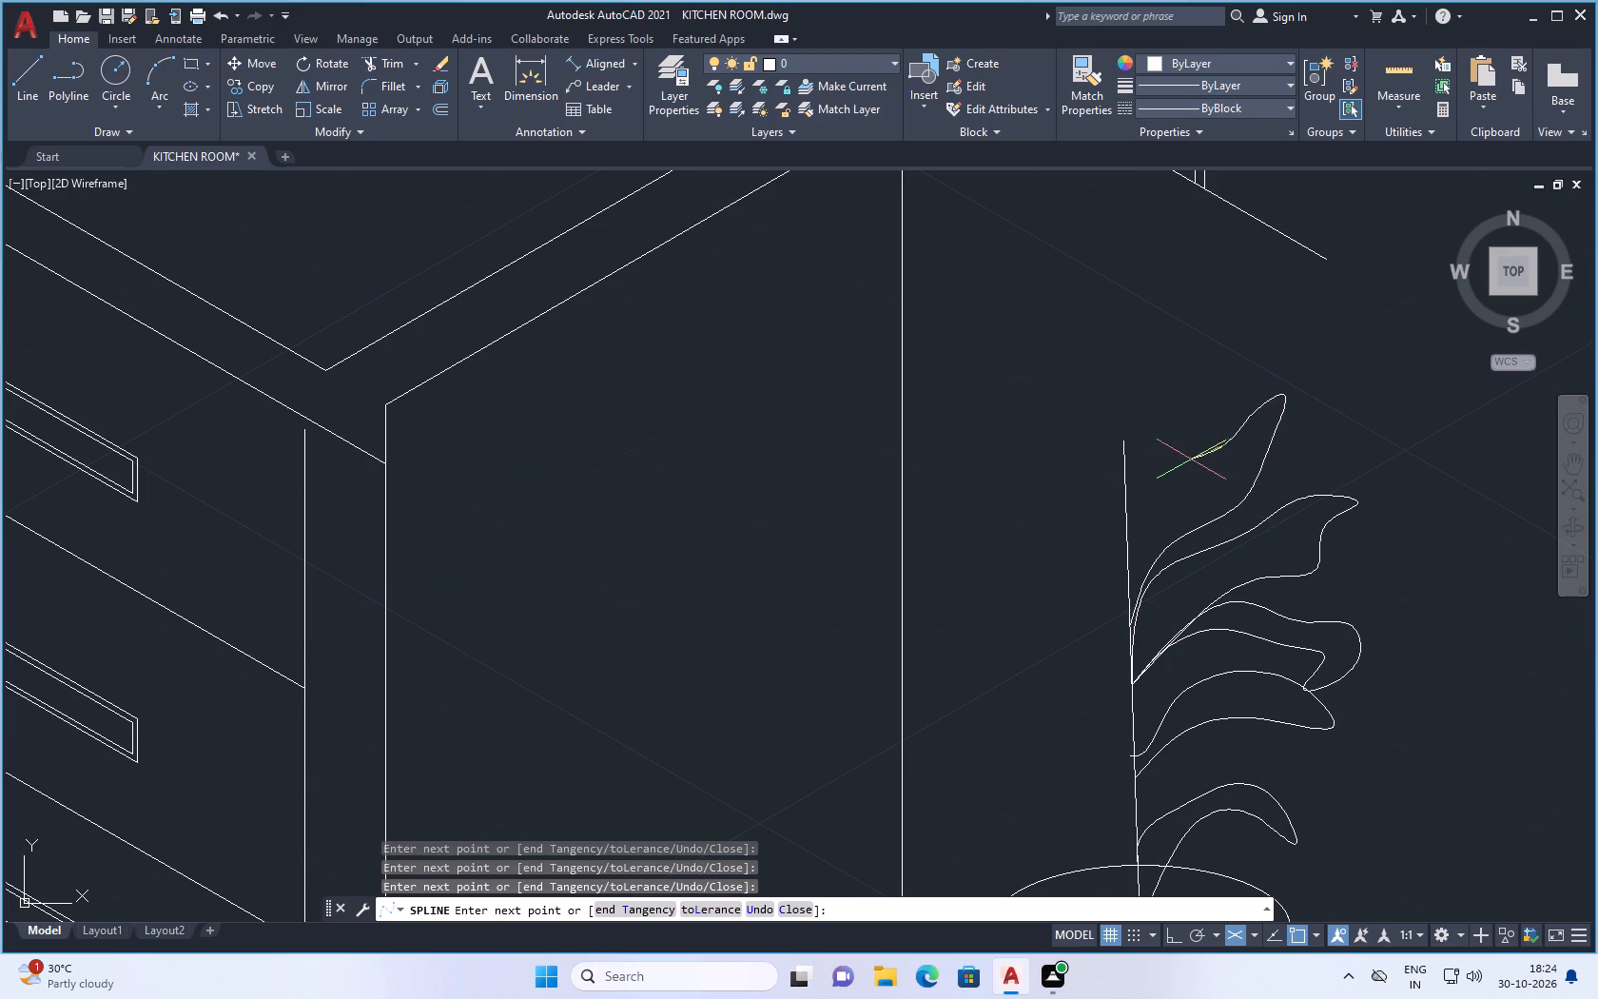
pyautogui.click(1180, 466)
pyautogui.click(1148, 515)
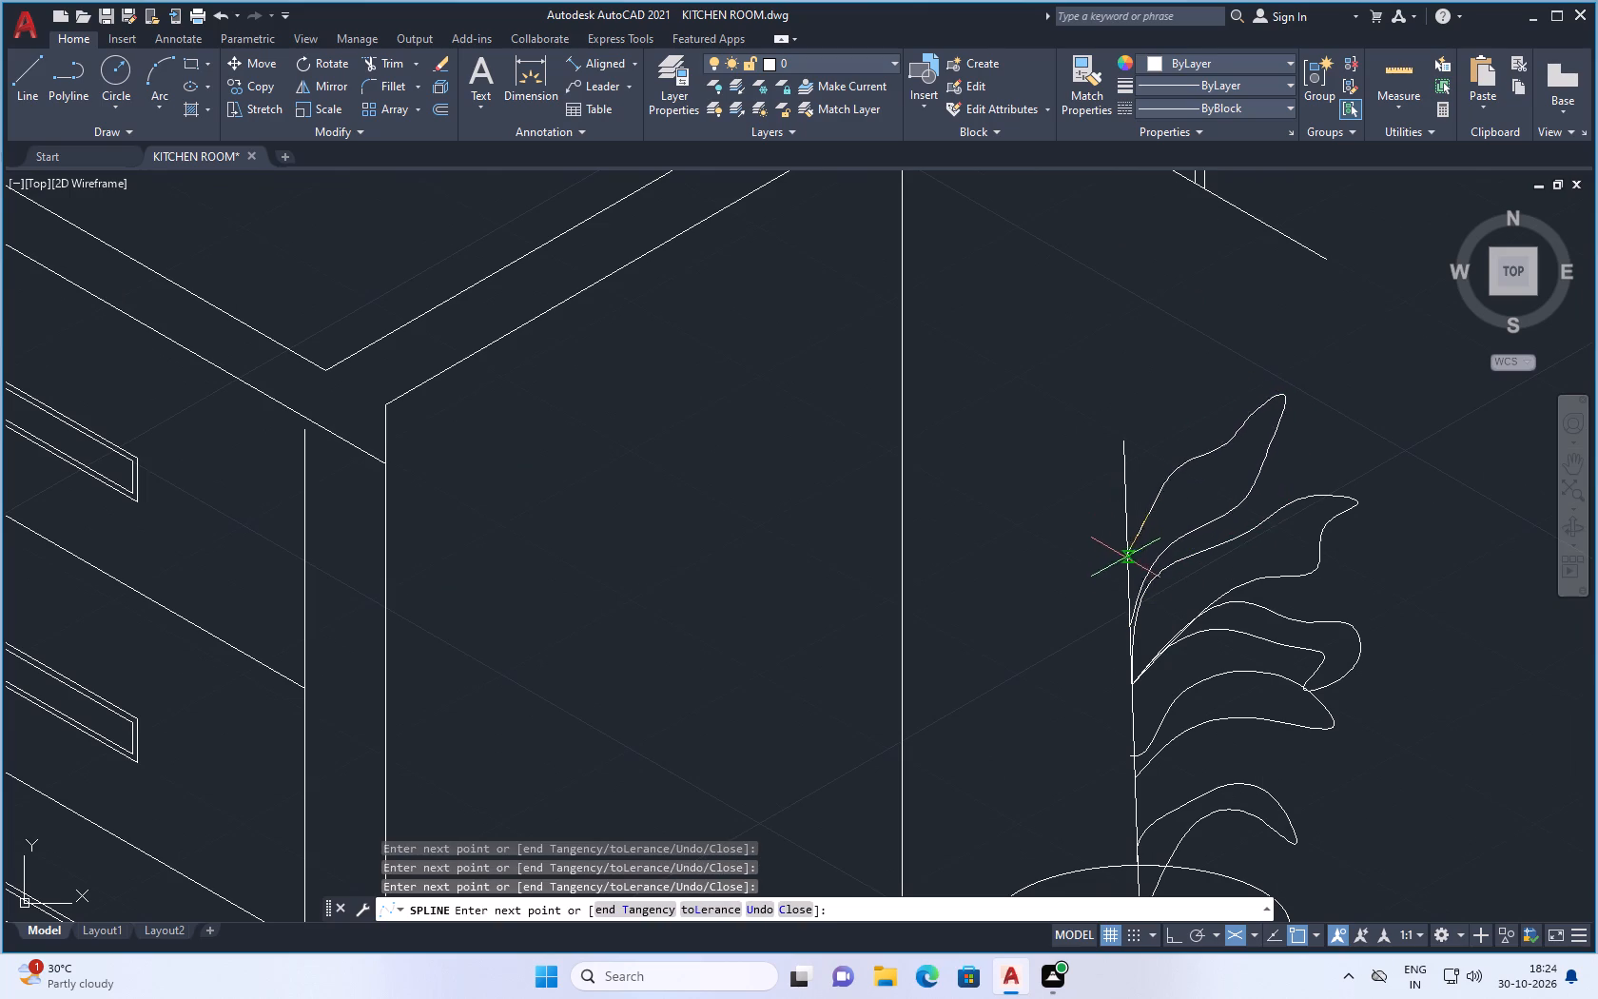
pyautogui.click(1124, 564)
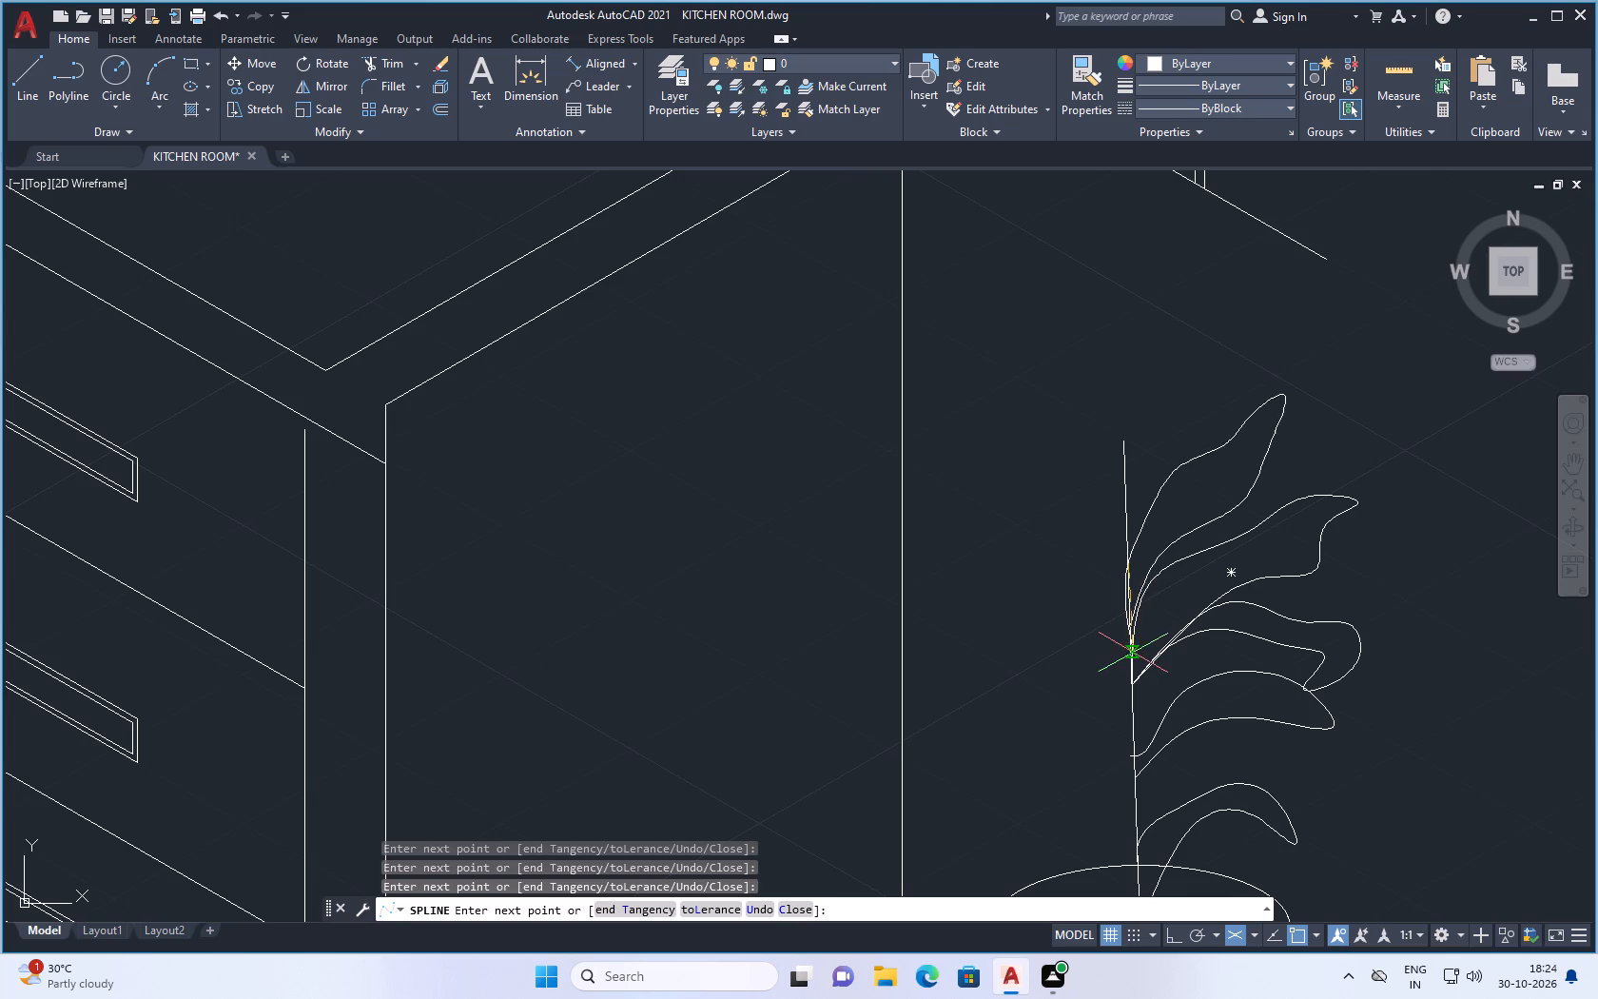
# Continue the same spline down along the stem, with a small wiggle above the pot rim, and end it at the stem's base.
pyautogui.click(1133, 653)
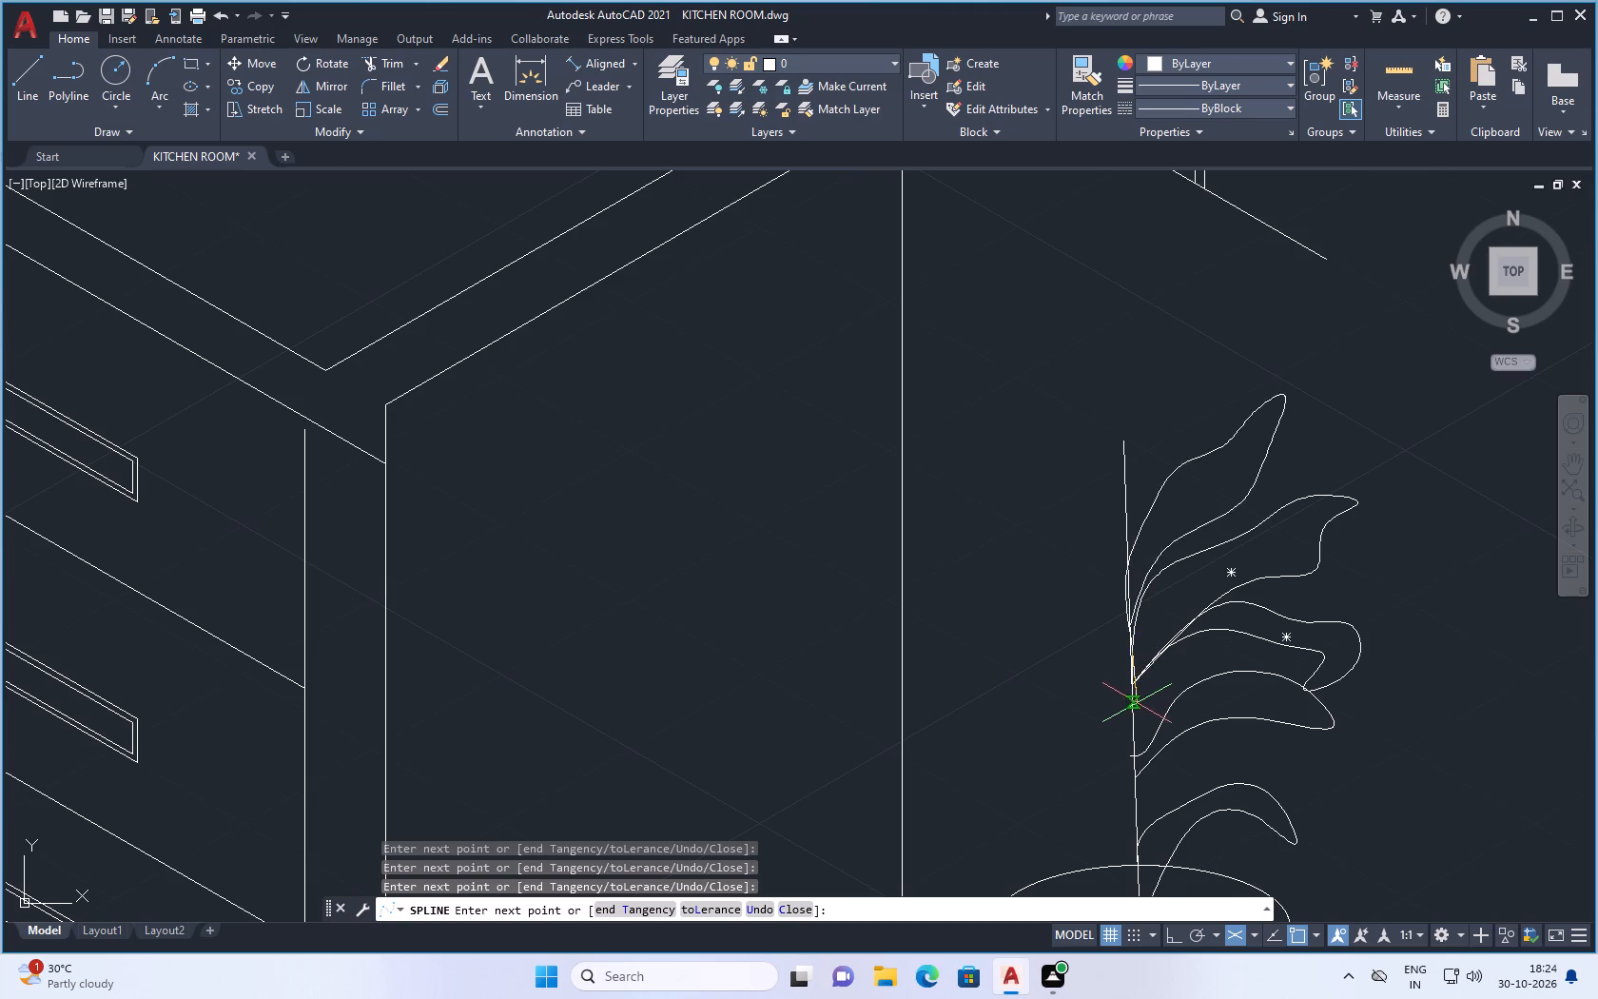
pyautogui.click(1132, 708)
pyautogui.click(1132, 738)
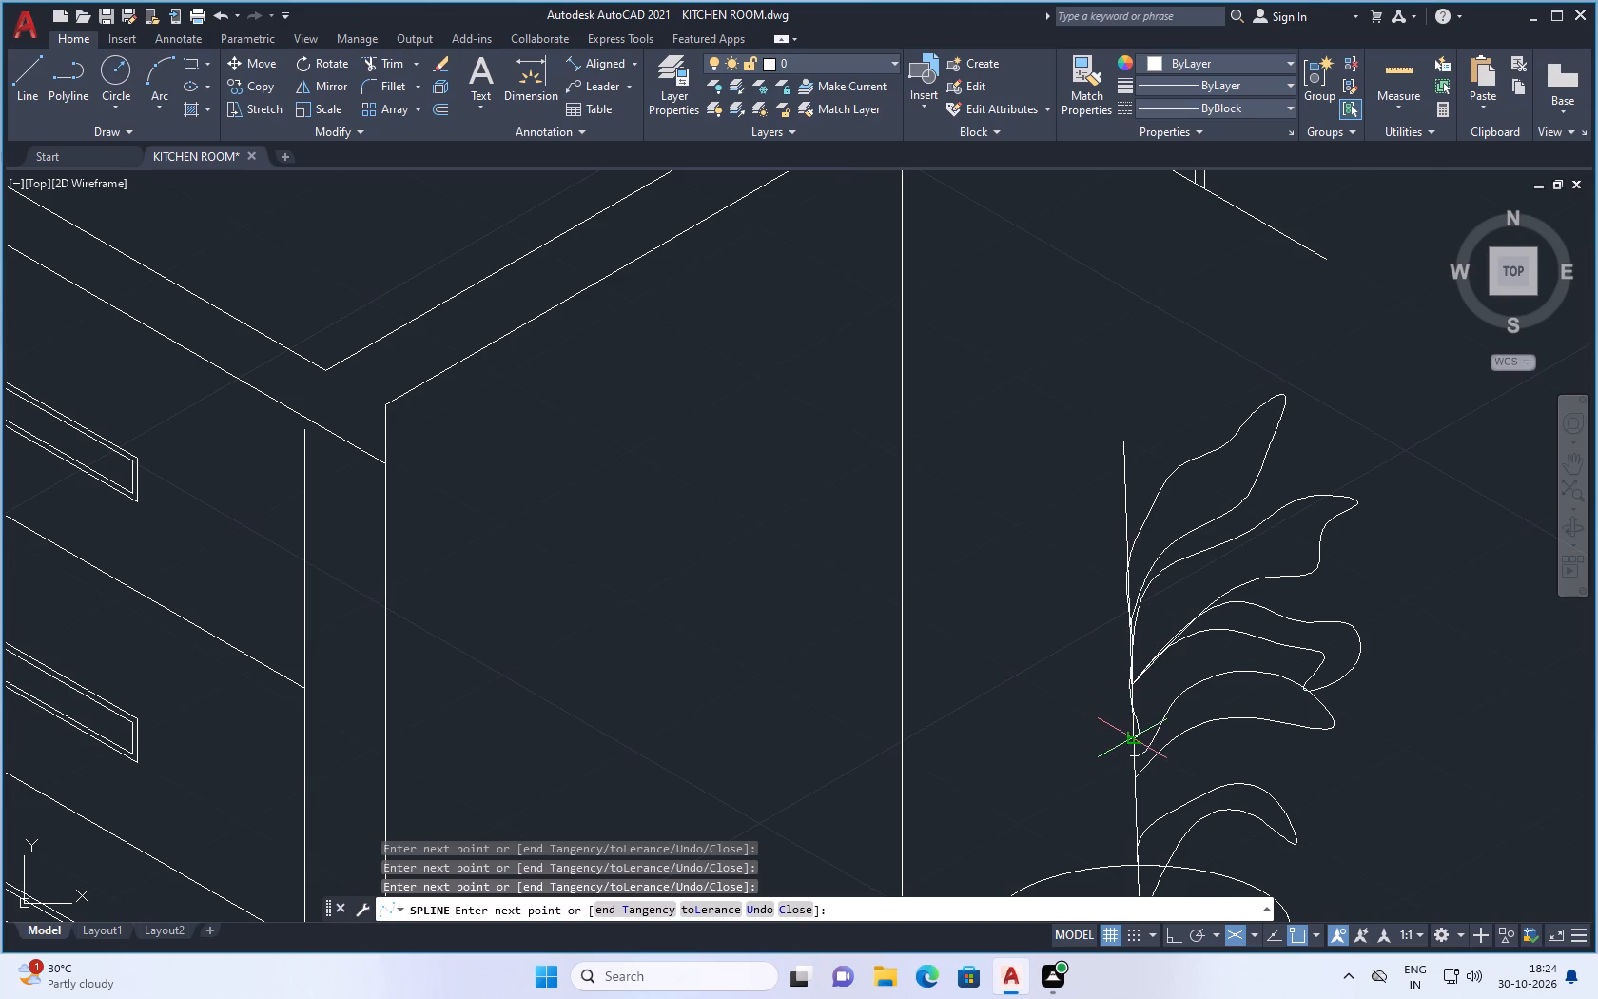
pyautogui.click(1130, 808)
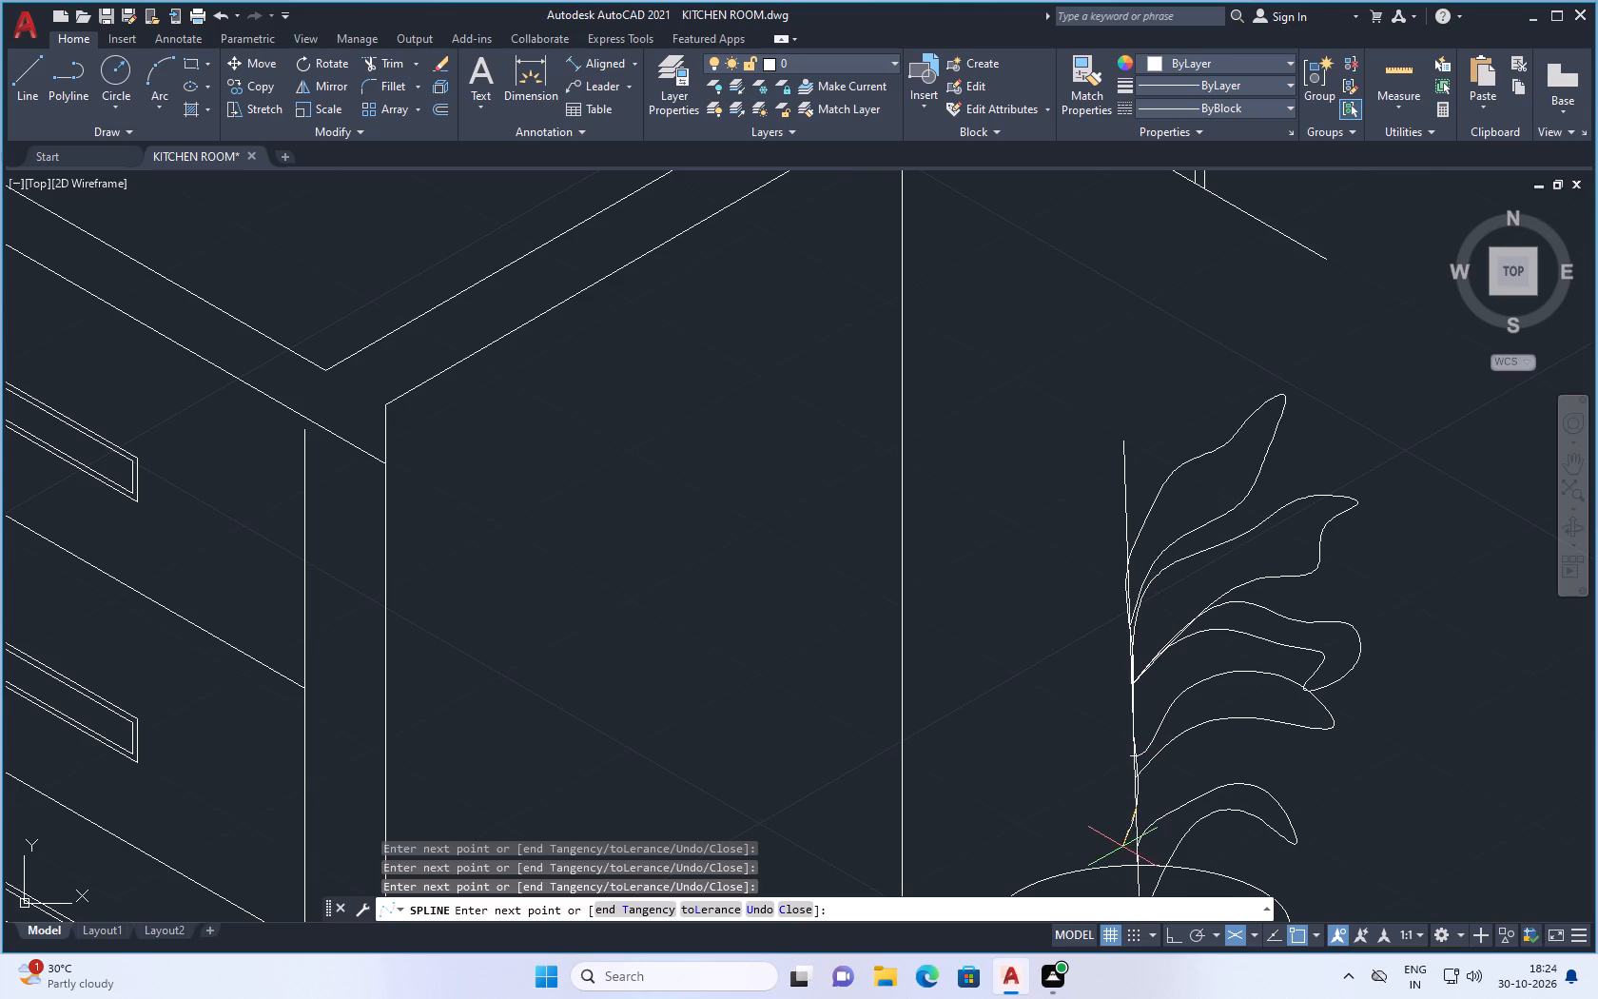
pyautogui.click(1122, 847)
pyautogui.scroll(-2, 1152, 874)
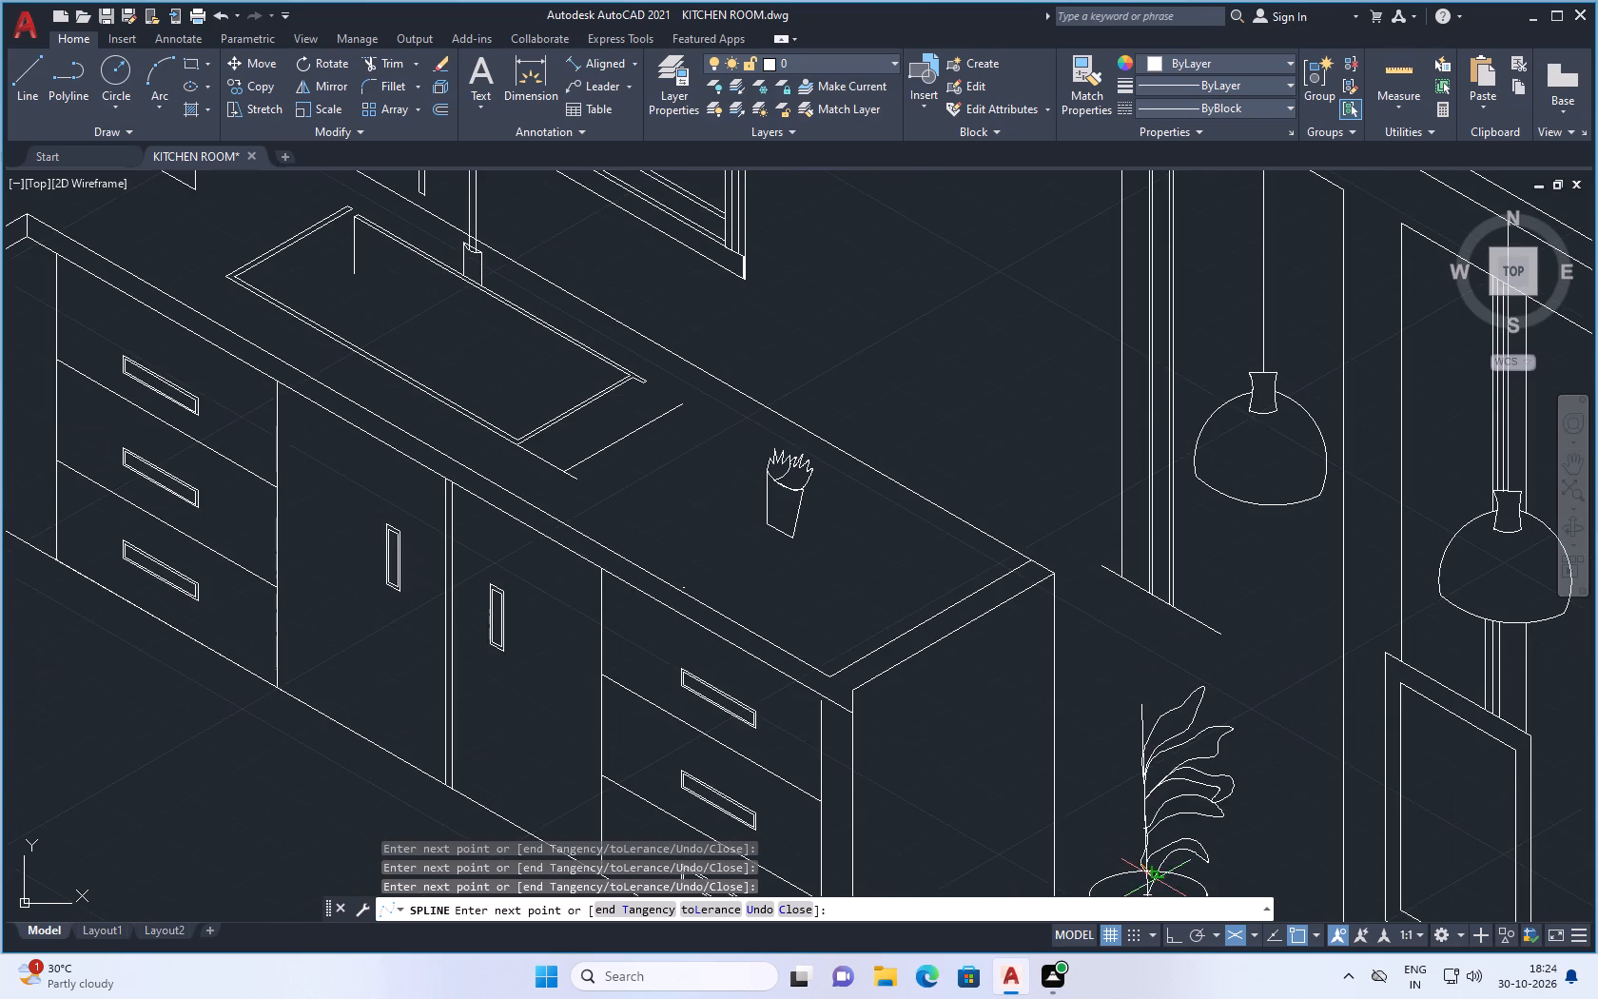
pyautogui.scroll(-2, 1155, 873)
pyautogui.scroll(3, 1152, 885)
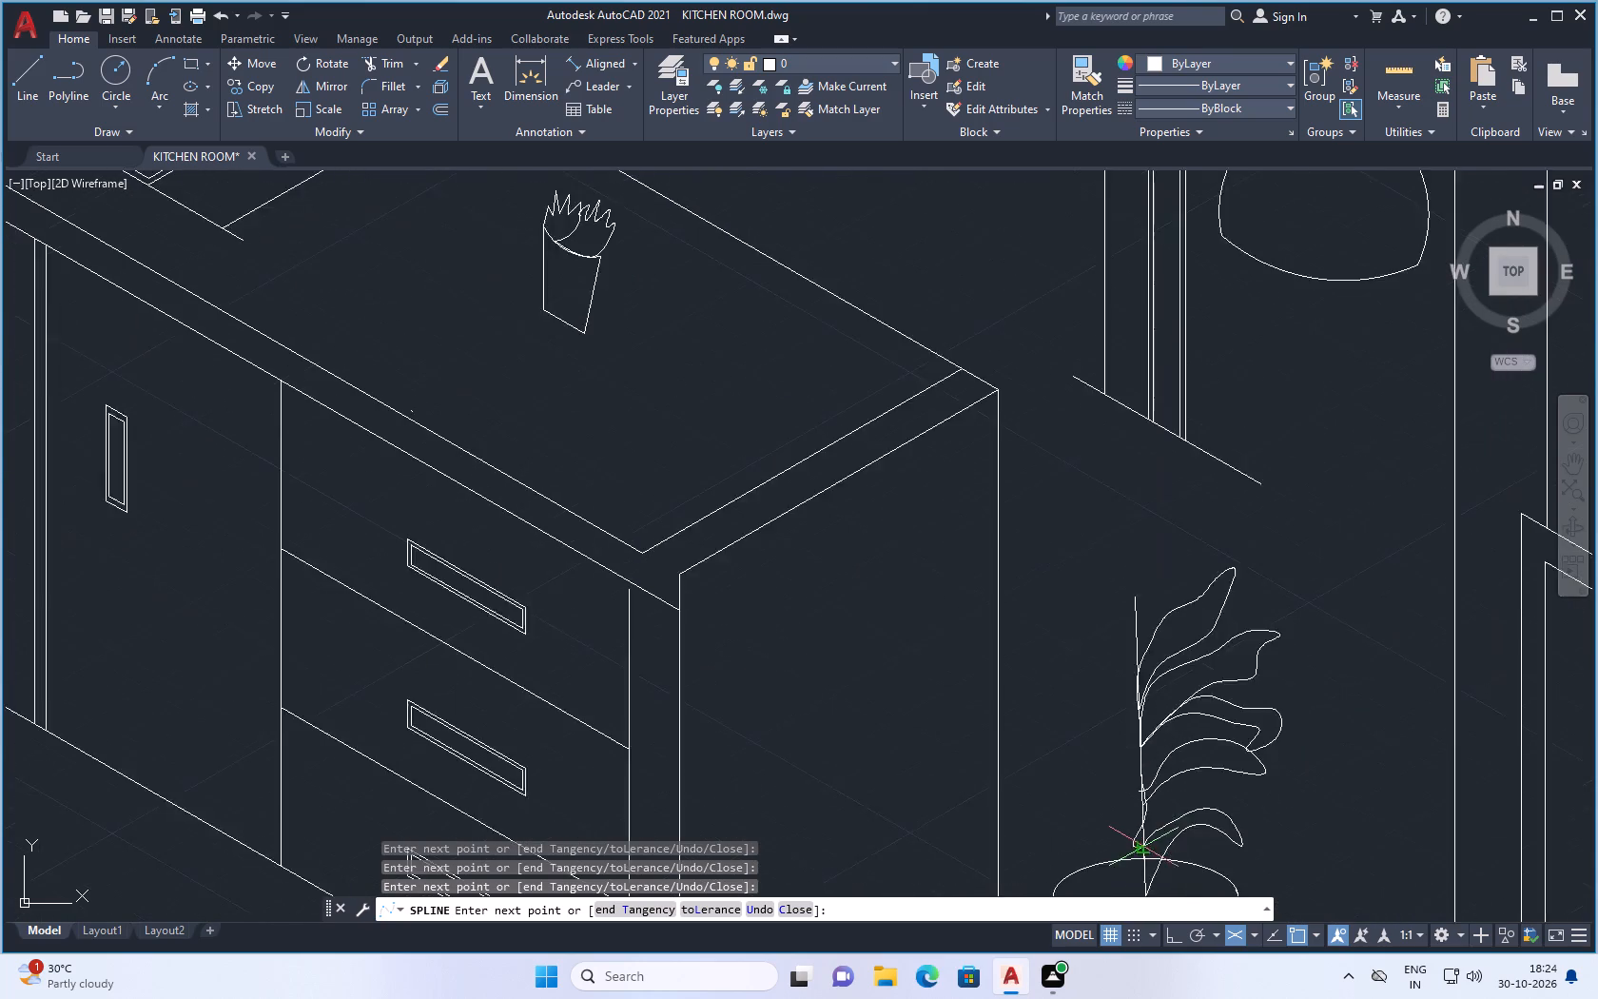
pyautogui.scroll(2, 1148, 847)
pyautogui.scroll(-3, 1154, 843)
pyautogui.scroll(3, 1162, 857)
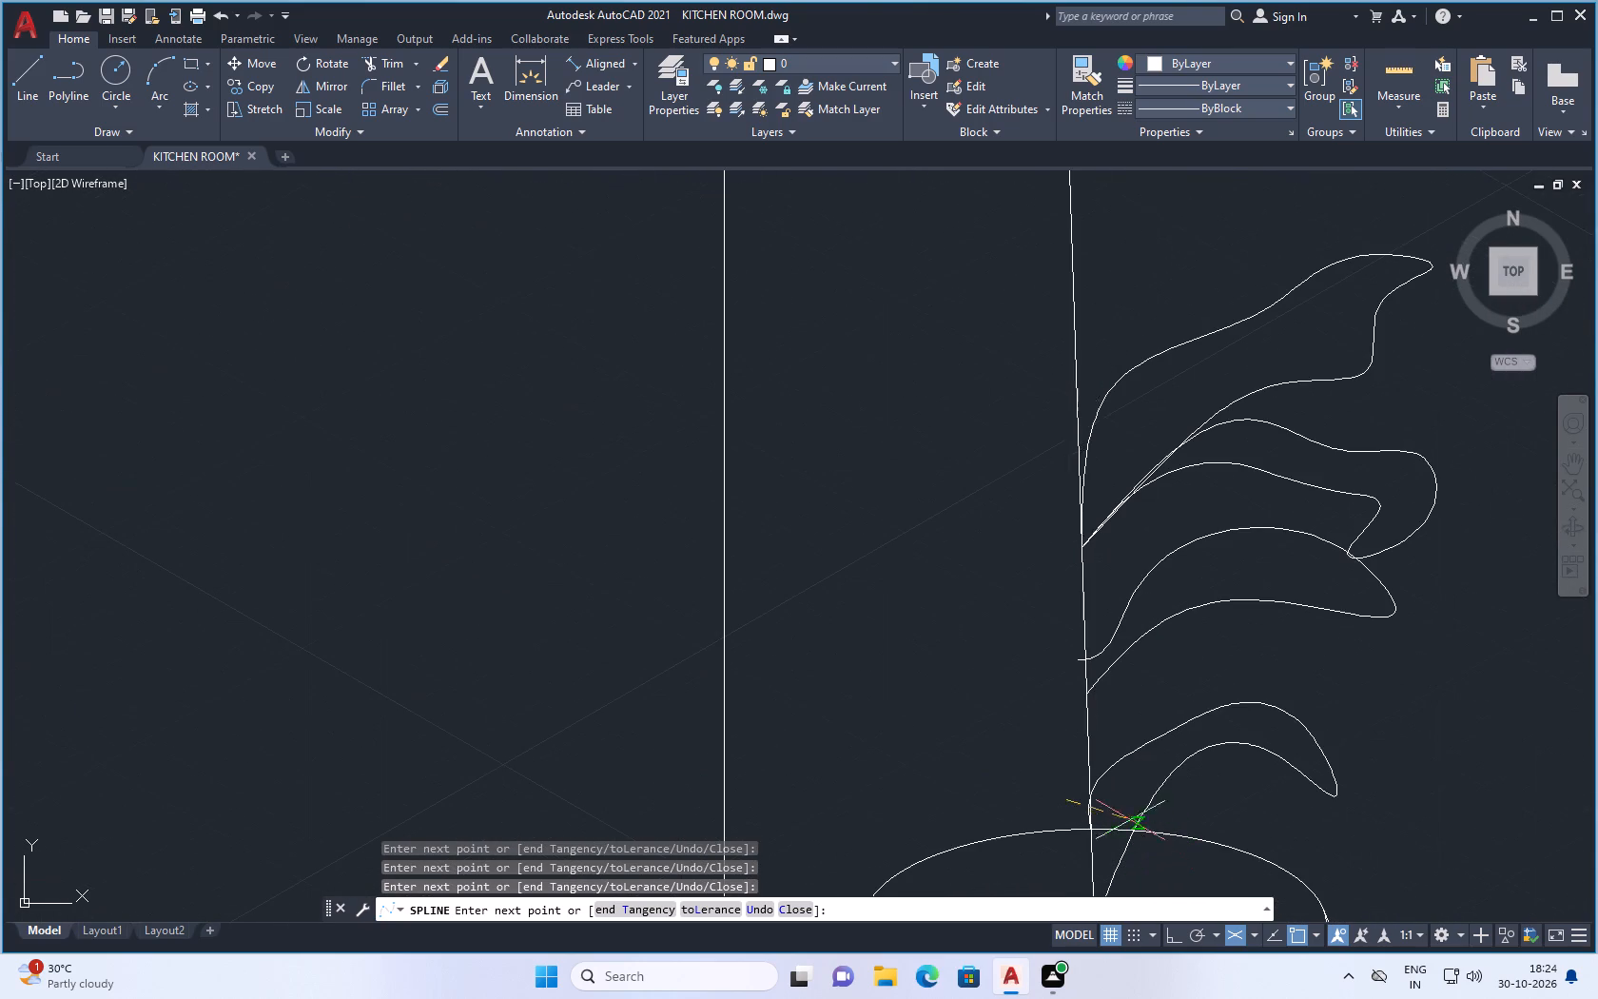
pyautogui.click(1119, 809)
pyautogui.click(1092, 856)
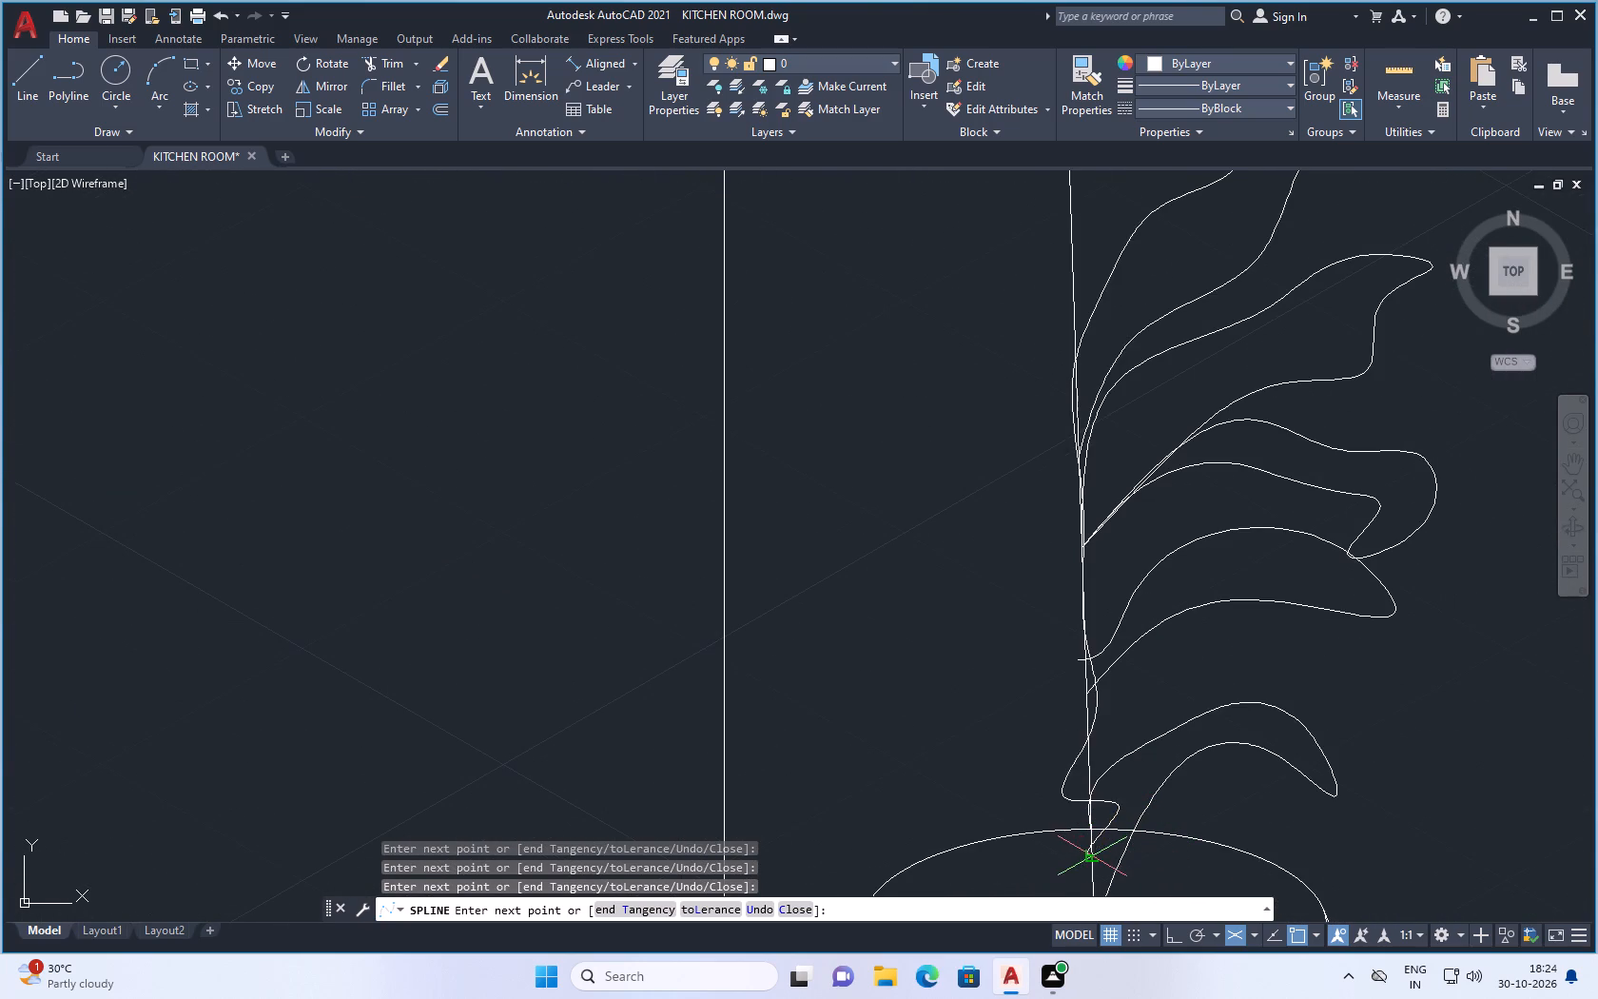
pyautogui.scroll(-2, 1119, 836)
pyautogui.scroll(2, 1115, 865)
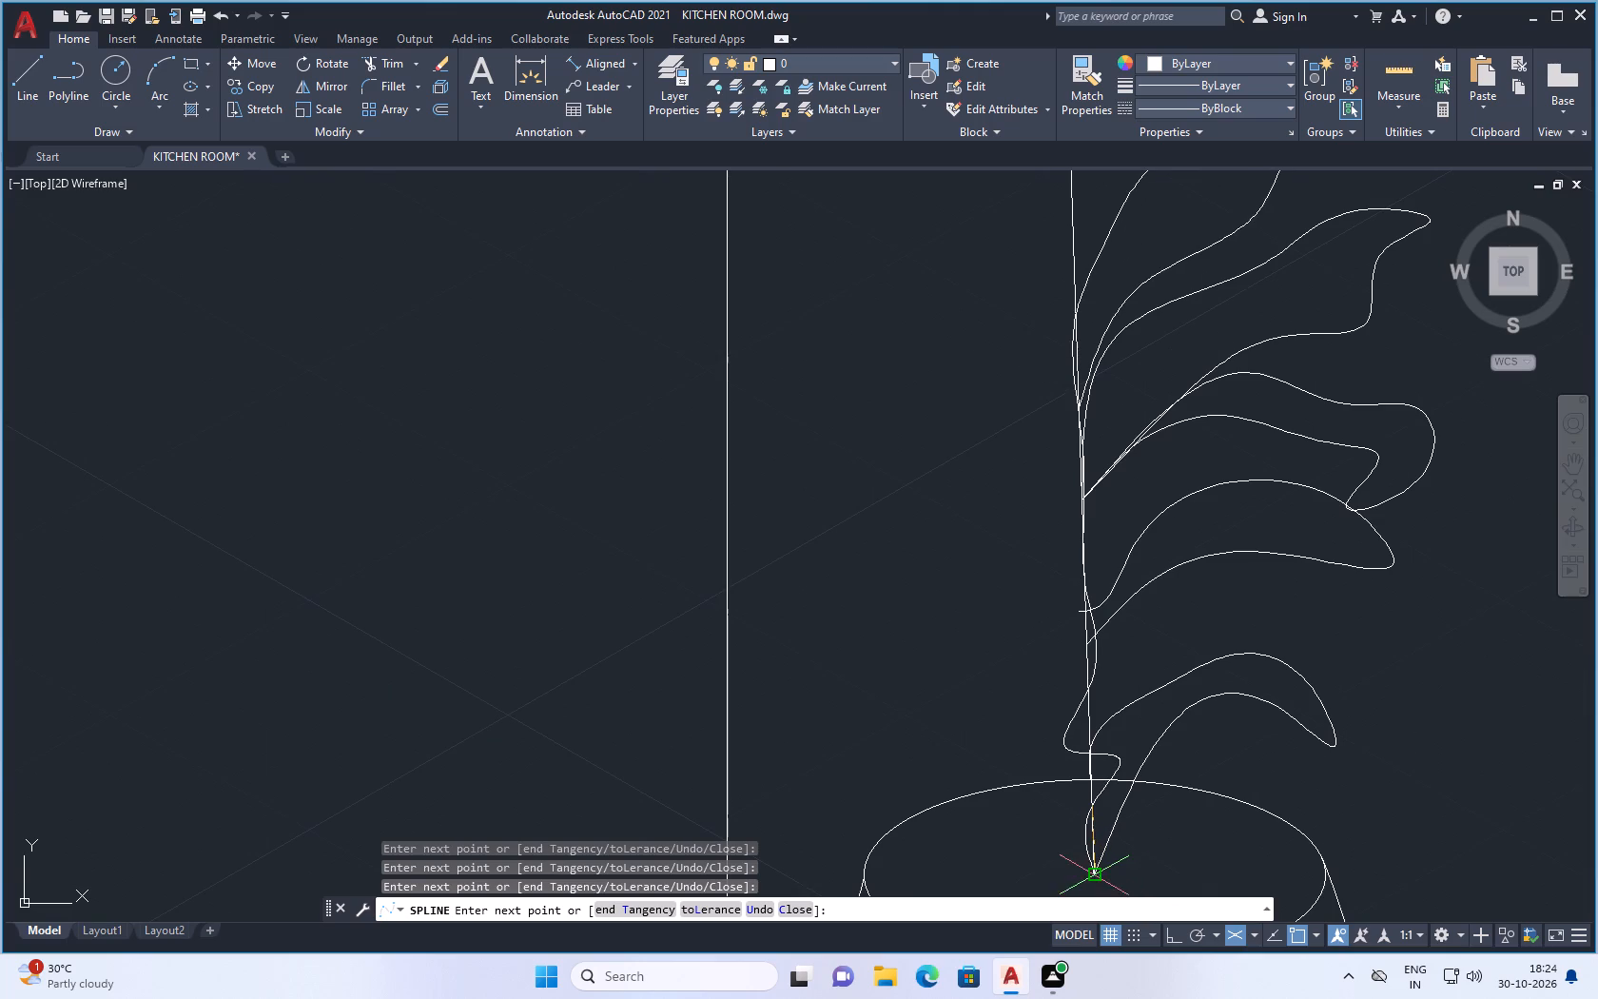
pyautogui.click(1099, 871)
pyautogui.press('Return')
# Draw an upright pointed leaf spline around the stem's top end, starting and ending on the stem where the fifth leaf joins.
pyautogui.scroll(-3, 1151, 787)
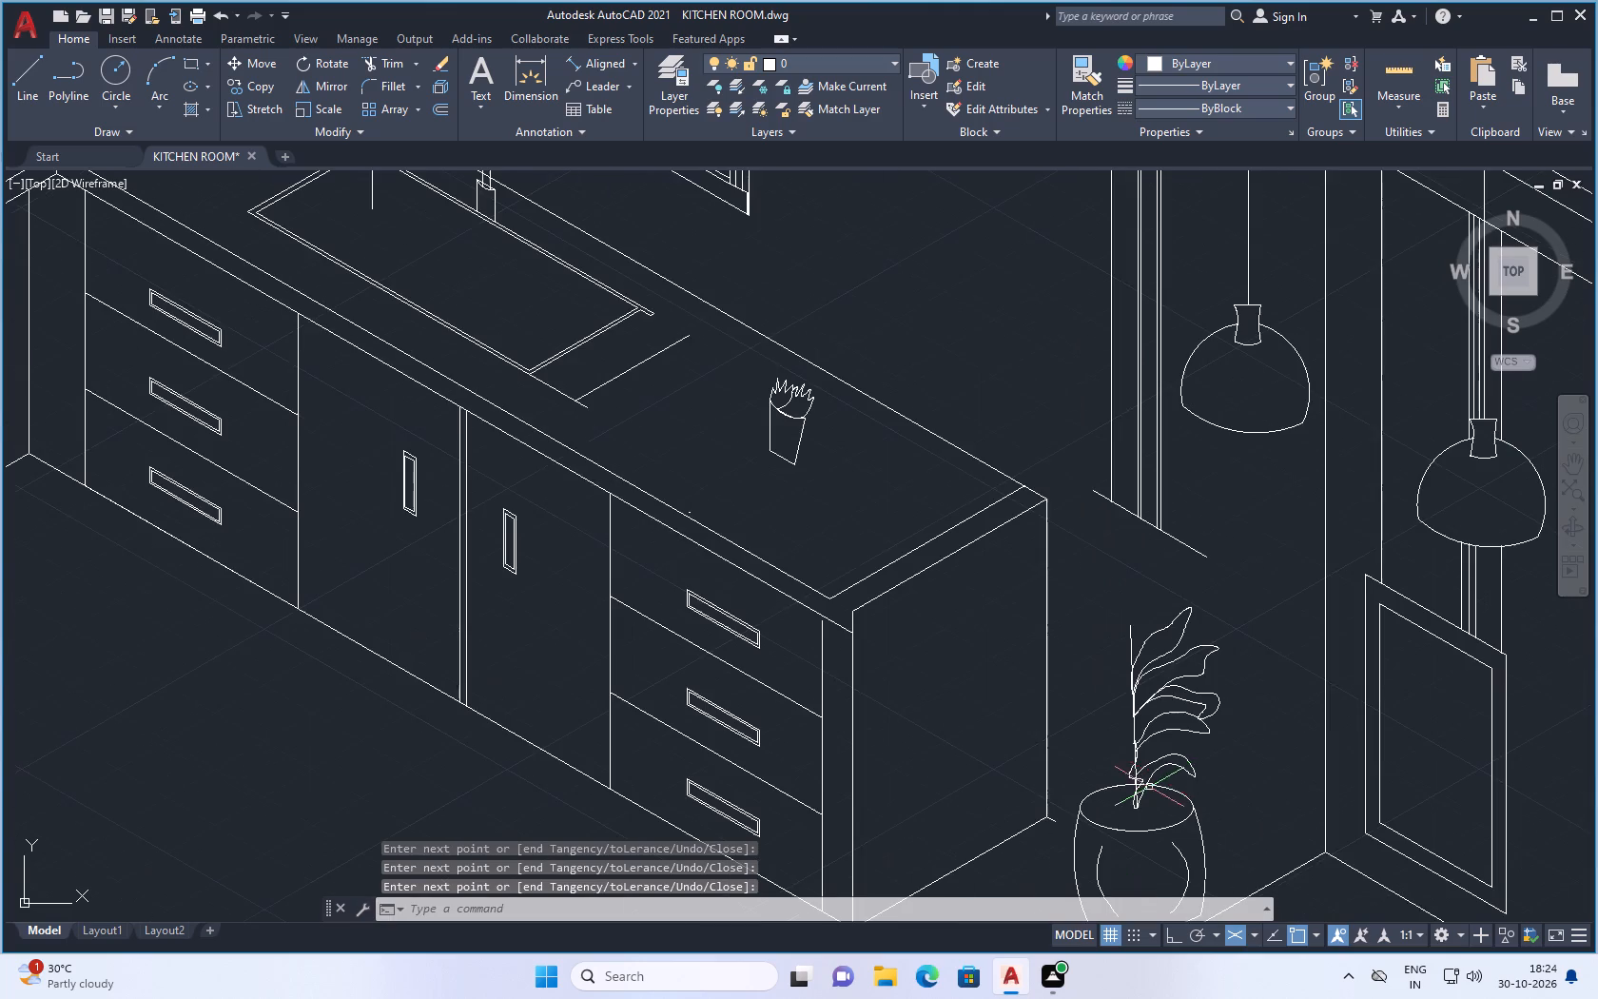
pyautogui.scroll(2, 1180, 669)
pyautogui.press('space')
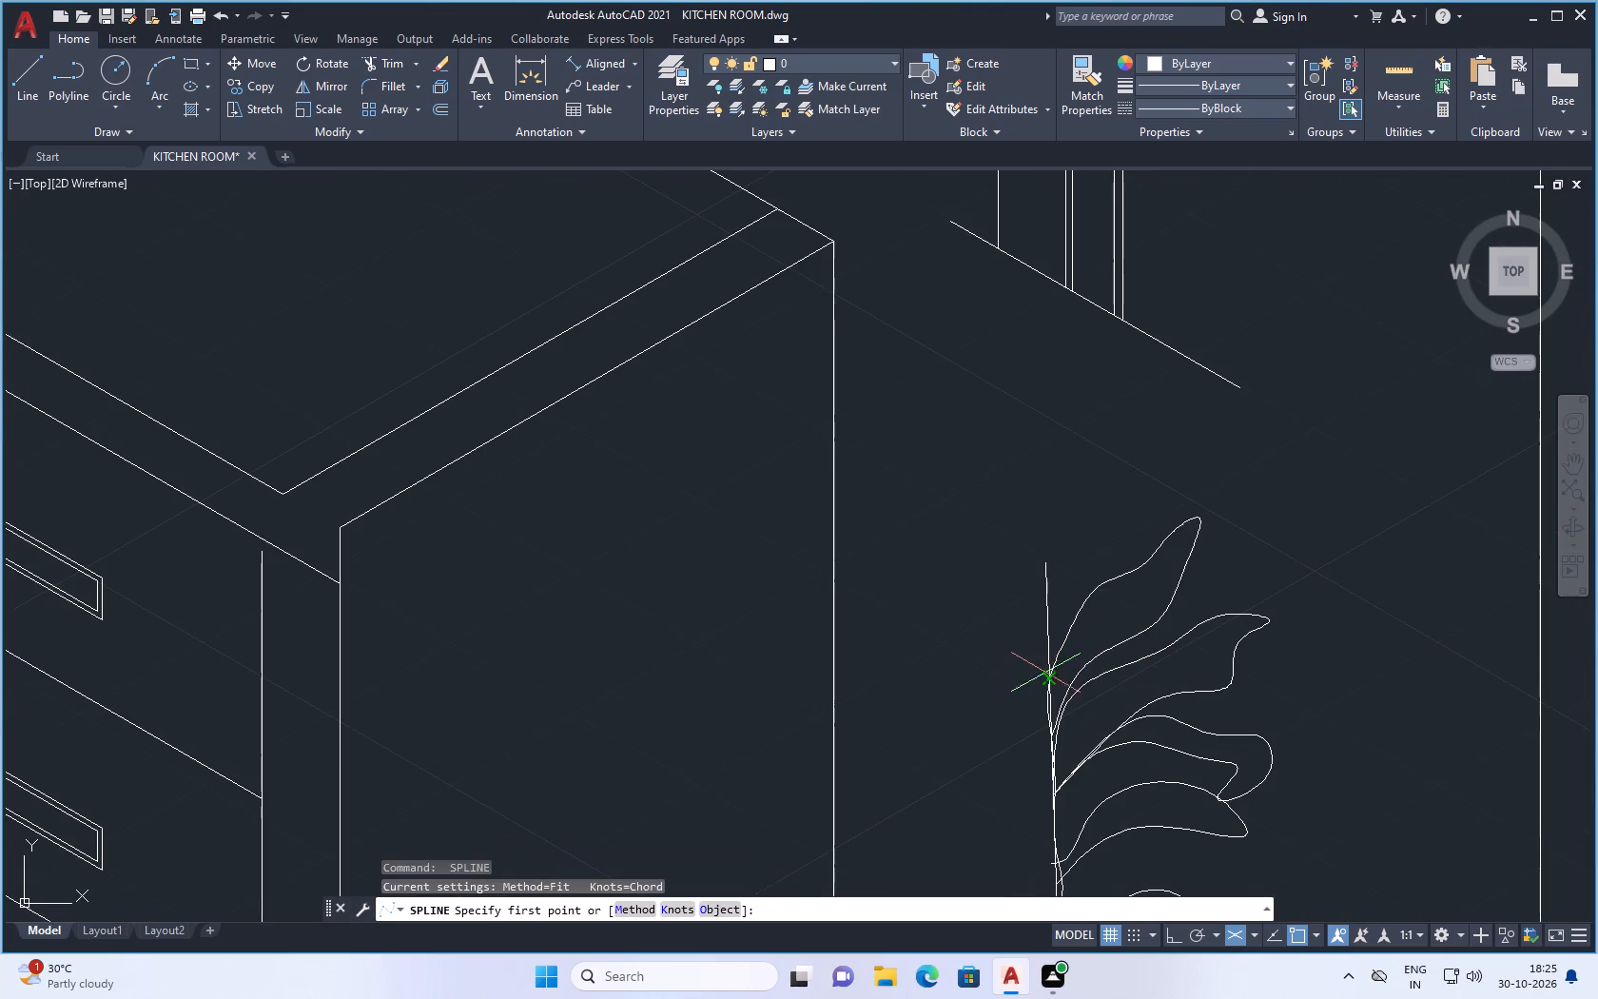
pyautogui.click(1045, 675)
pyautogui.click(1084, 598)
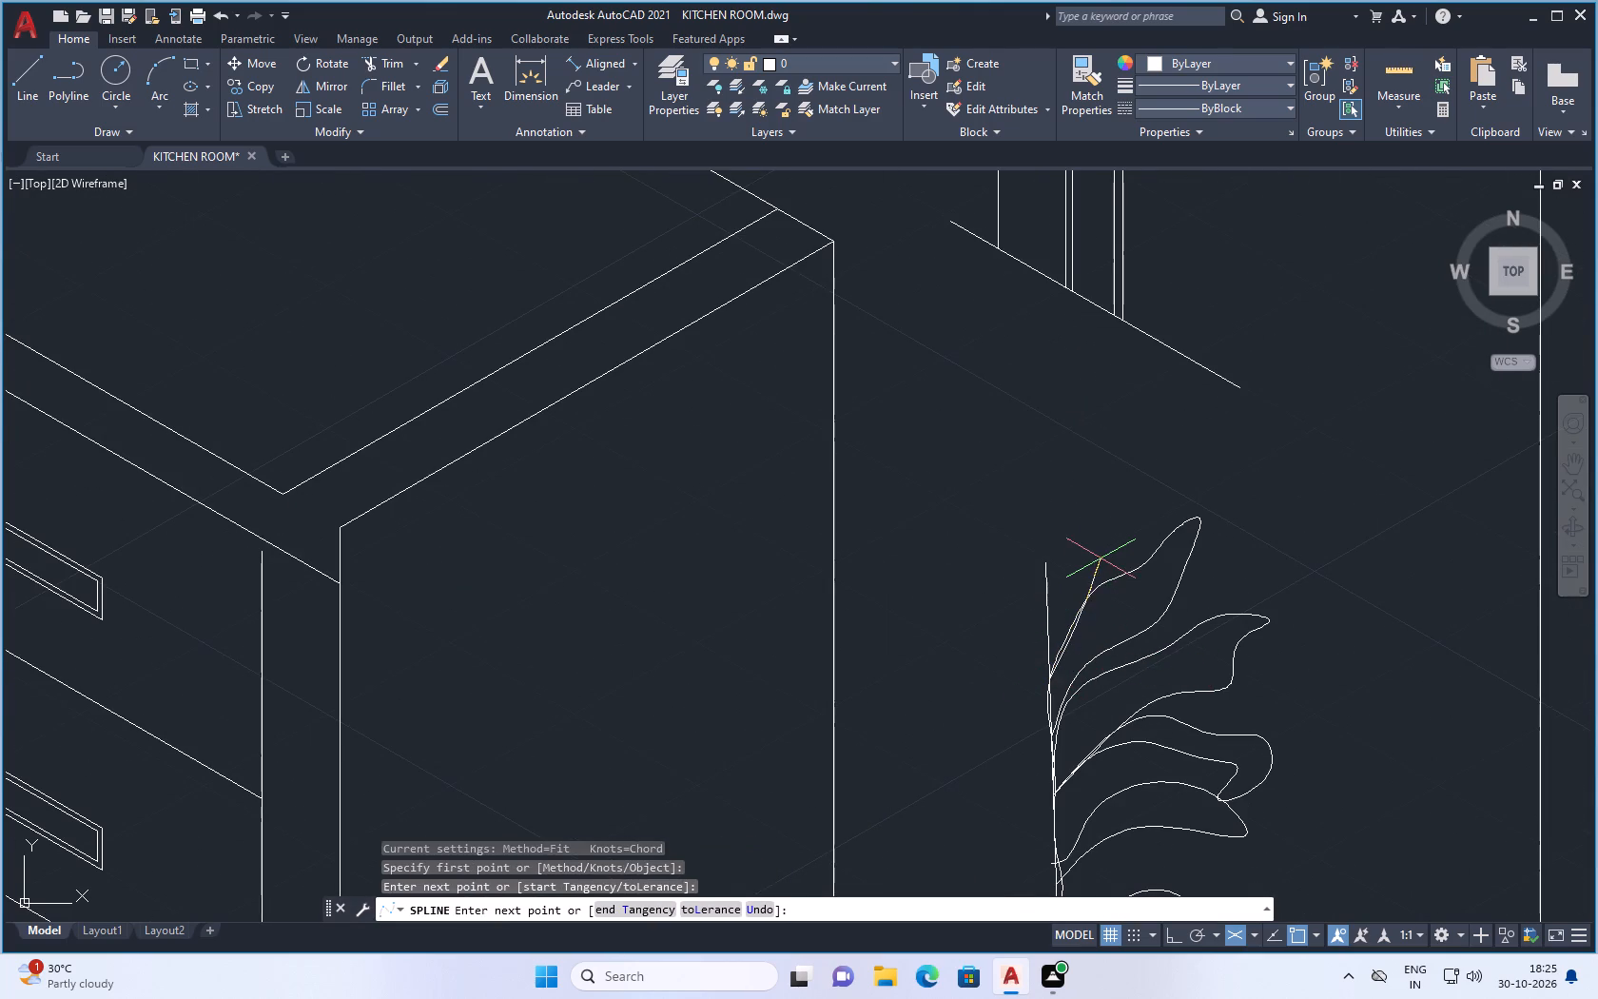
pyautogui.click(1101, 558)
pyautogui.moveTo(1082, 515); pyautogui.dragTo(1074, 495)
pyautogui.moveTo(1058, 451); pyautogui.dragTo(1057, 441)
pyautogui.click(1057, 415)
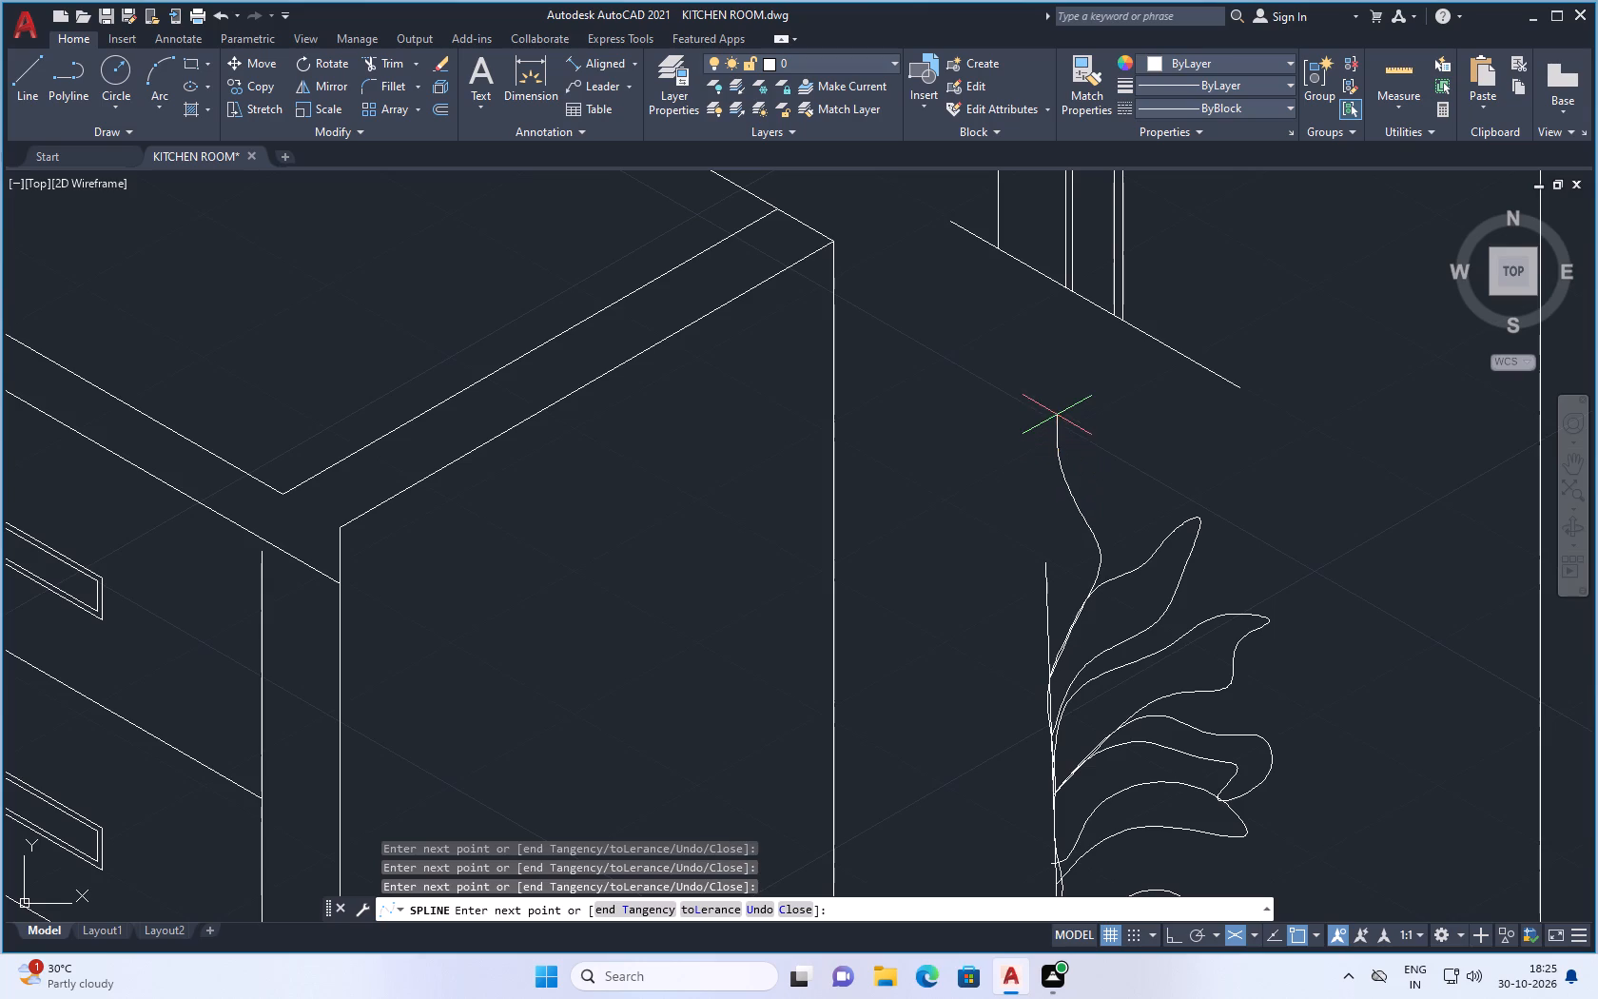
pyautogui.click(1040, 443)
pyautogui.moveTo(1014, 473); pyautogui.dragTo(1010, 489)
pyautogui.click(1004, 508)
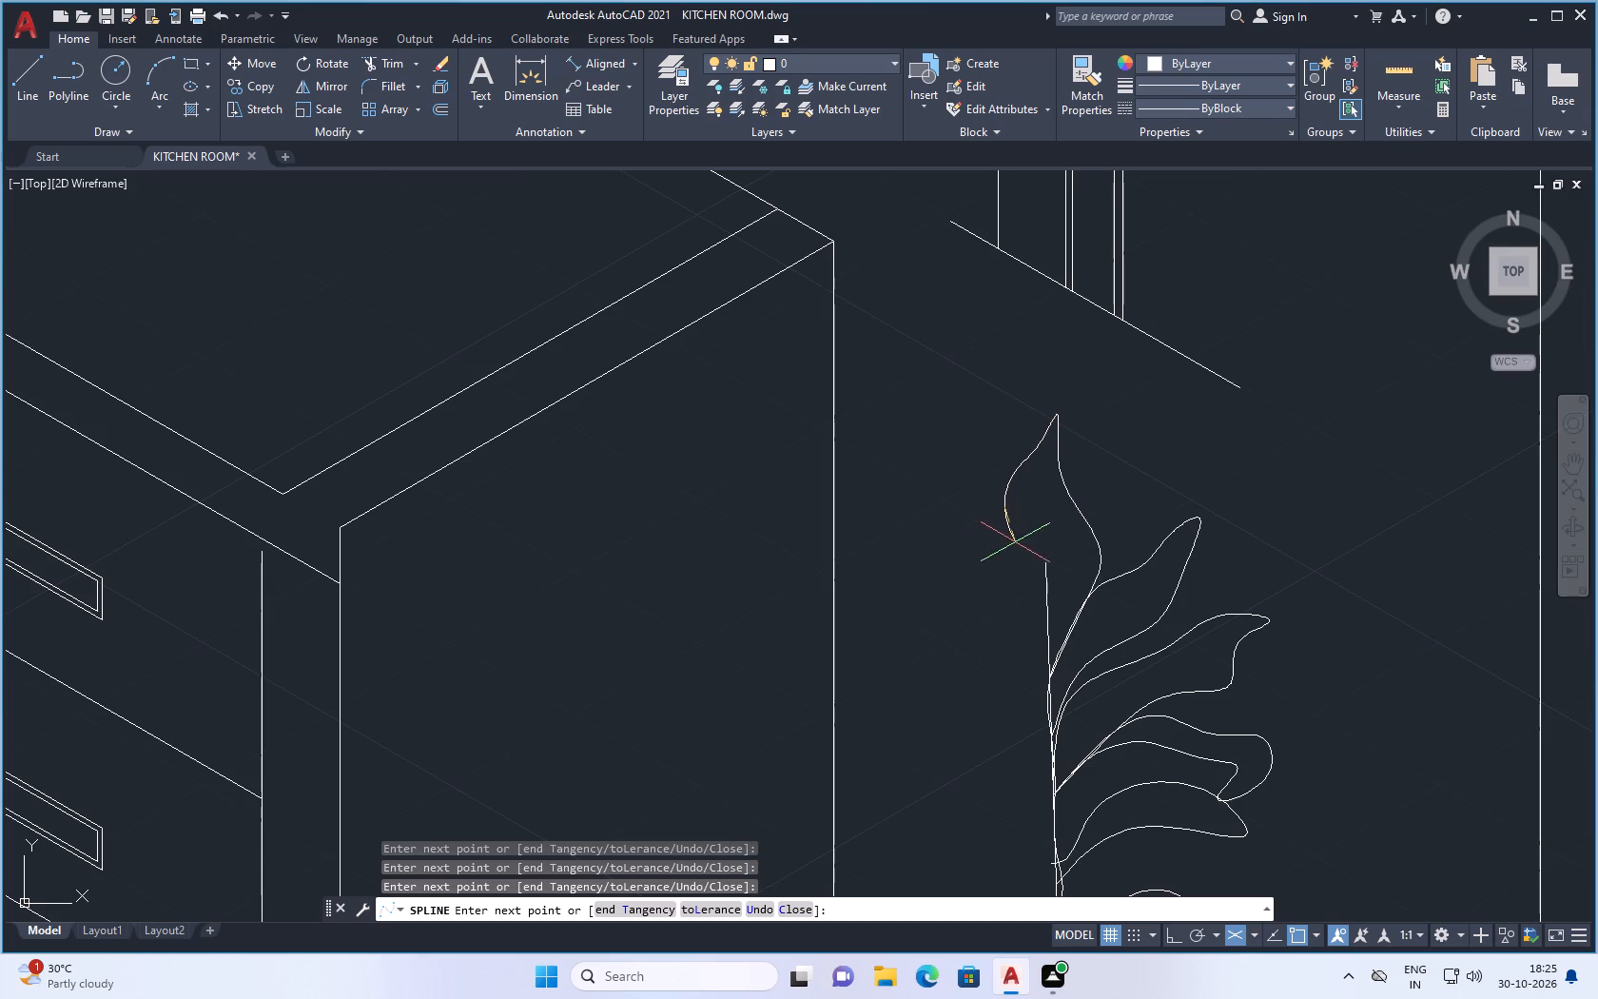
pyautogui.click(1019, 548)
pyautogui.moveTo(1015, 593); pyautogui.dragTo(1020, 641)
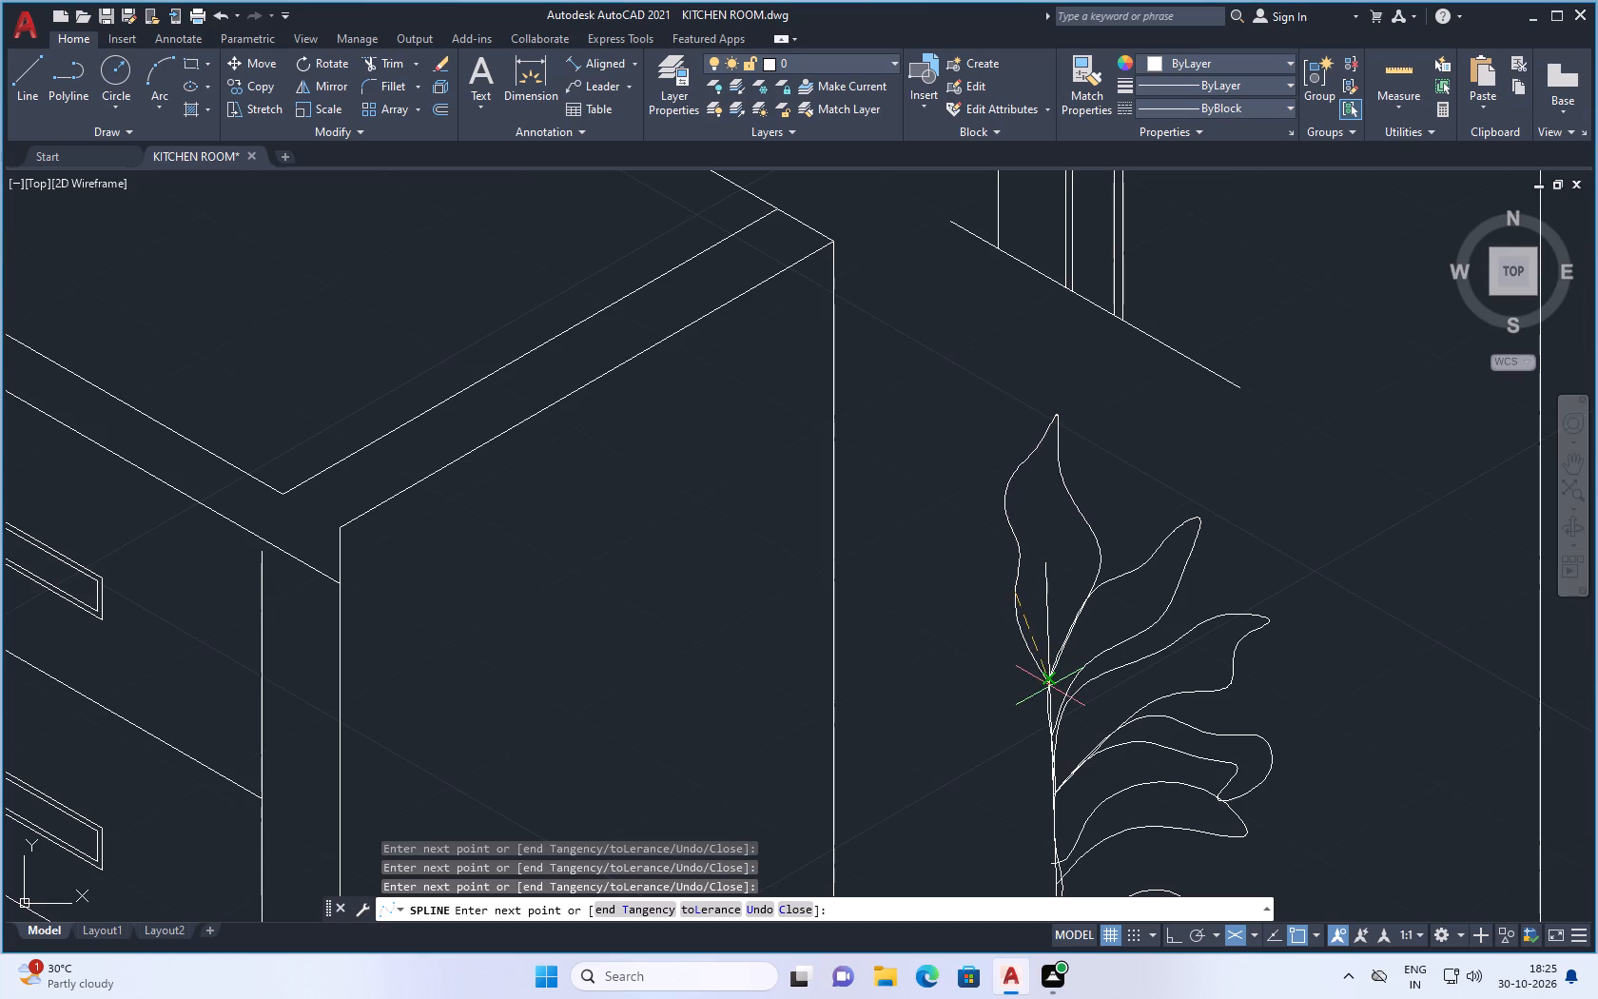
pyautogui.click(1050, 686)
pyautogui.press('space')
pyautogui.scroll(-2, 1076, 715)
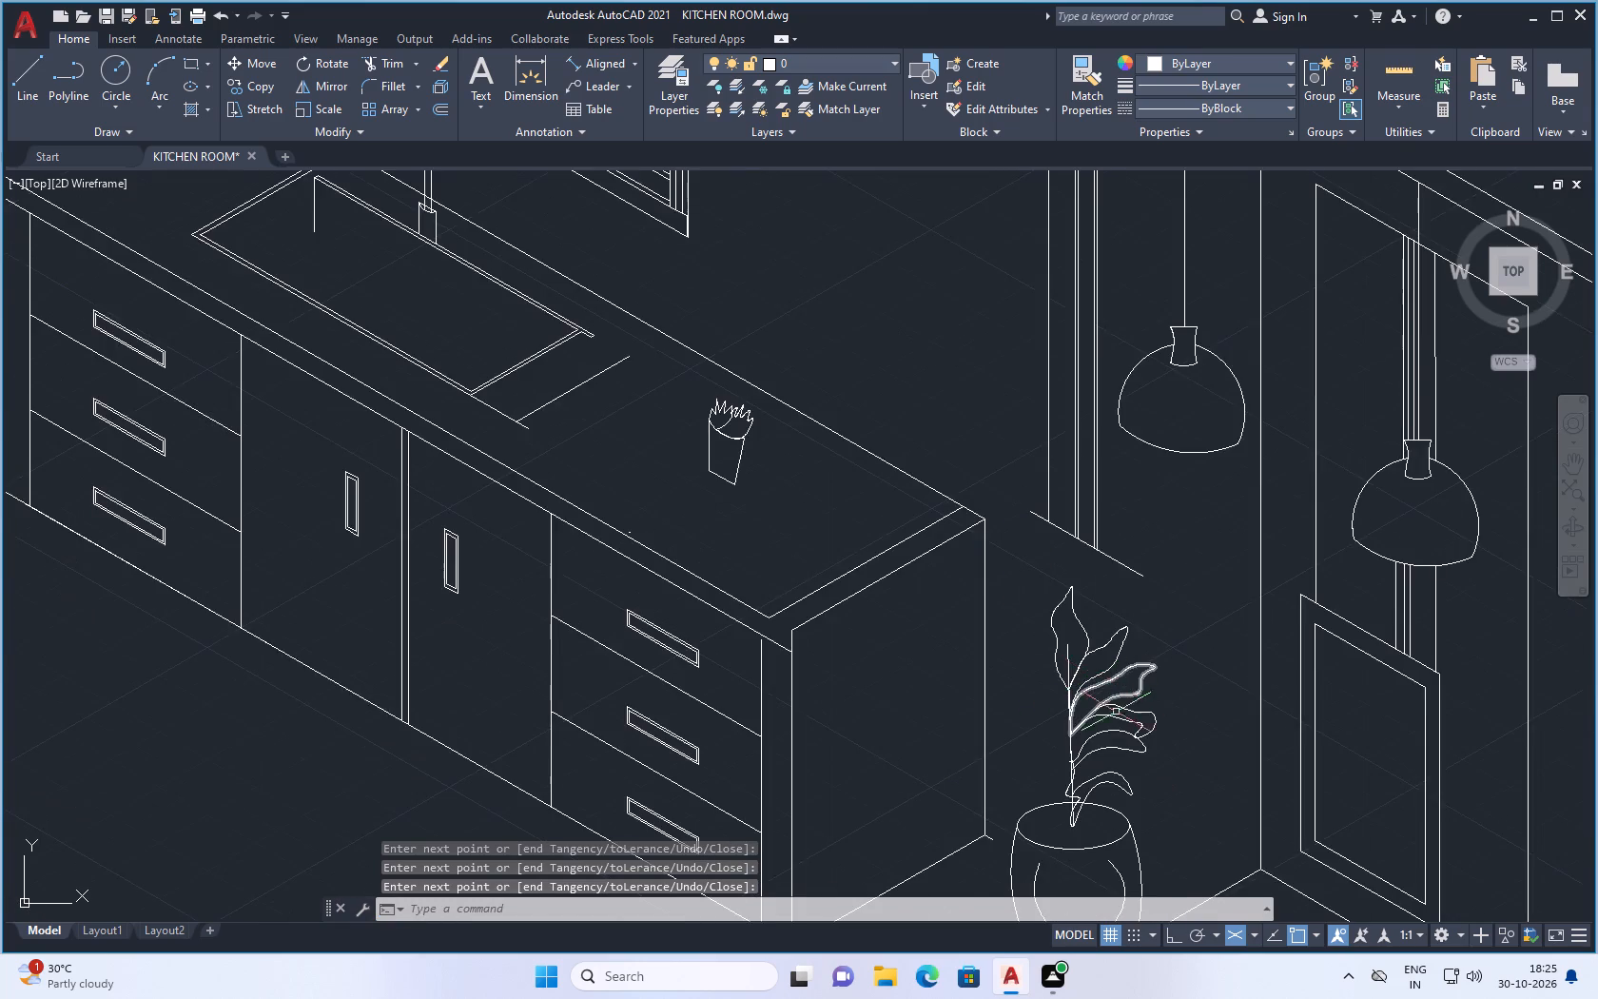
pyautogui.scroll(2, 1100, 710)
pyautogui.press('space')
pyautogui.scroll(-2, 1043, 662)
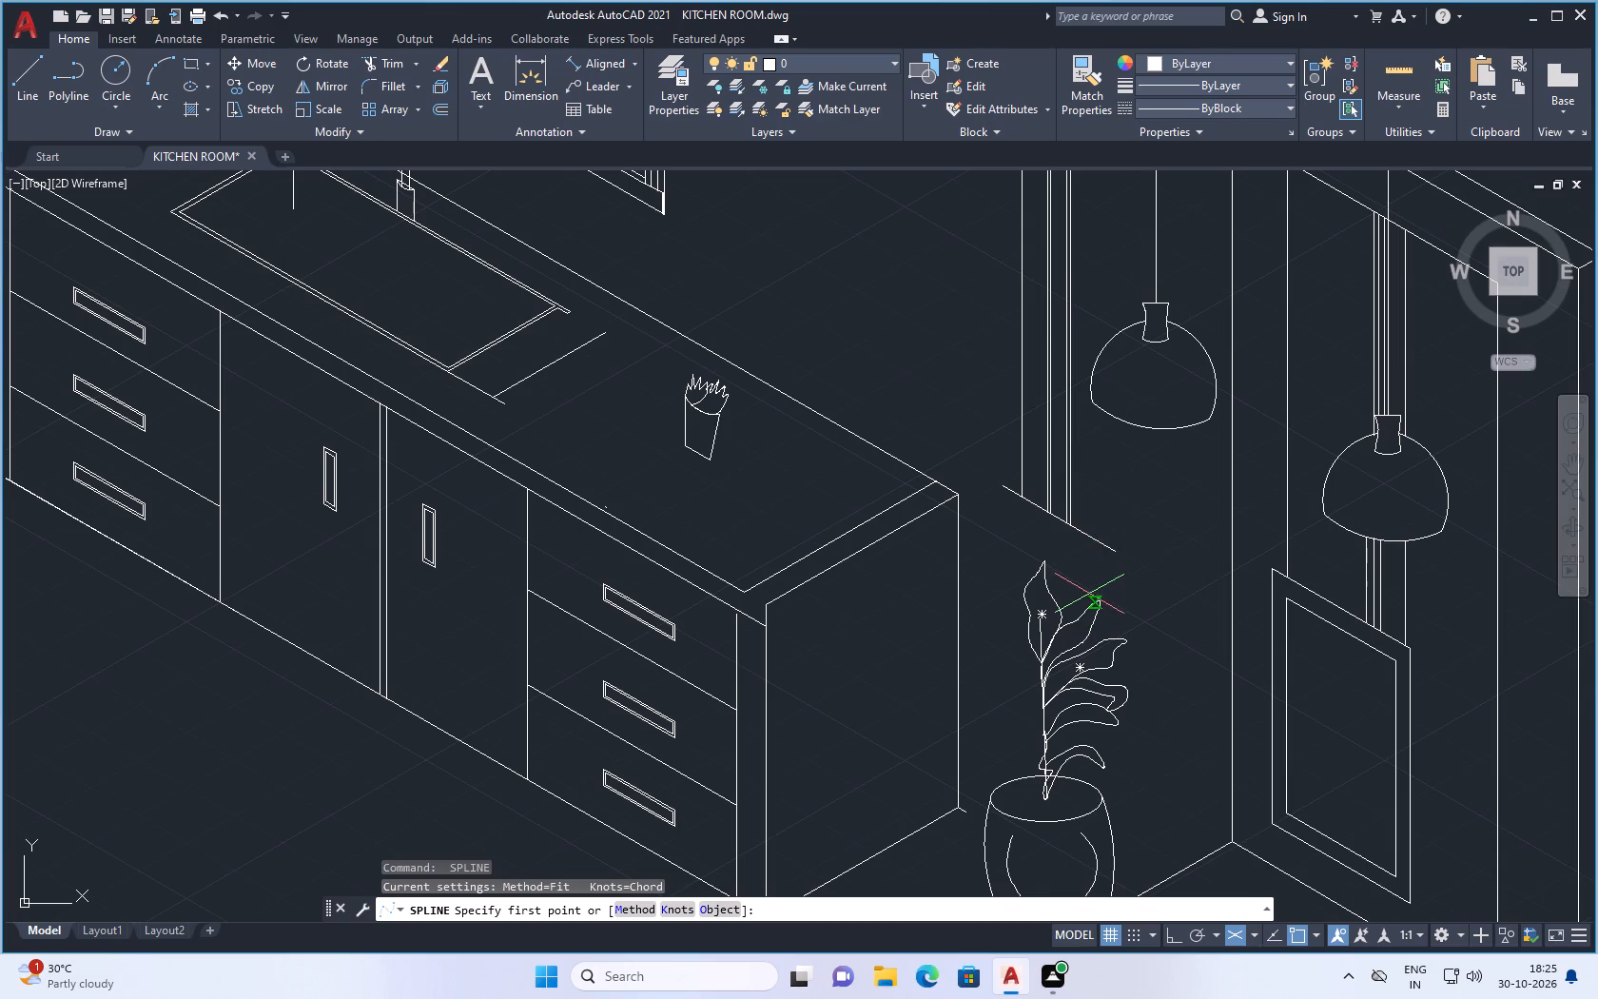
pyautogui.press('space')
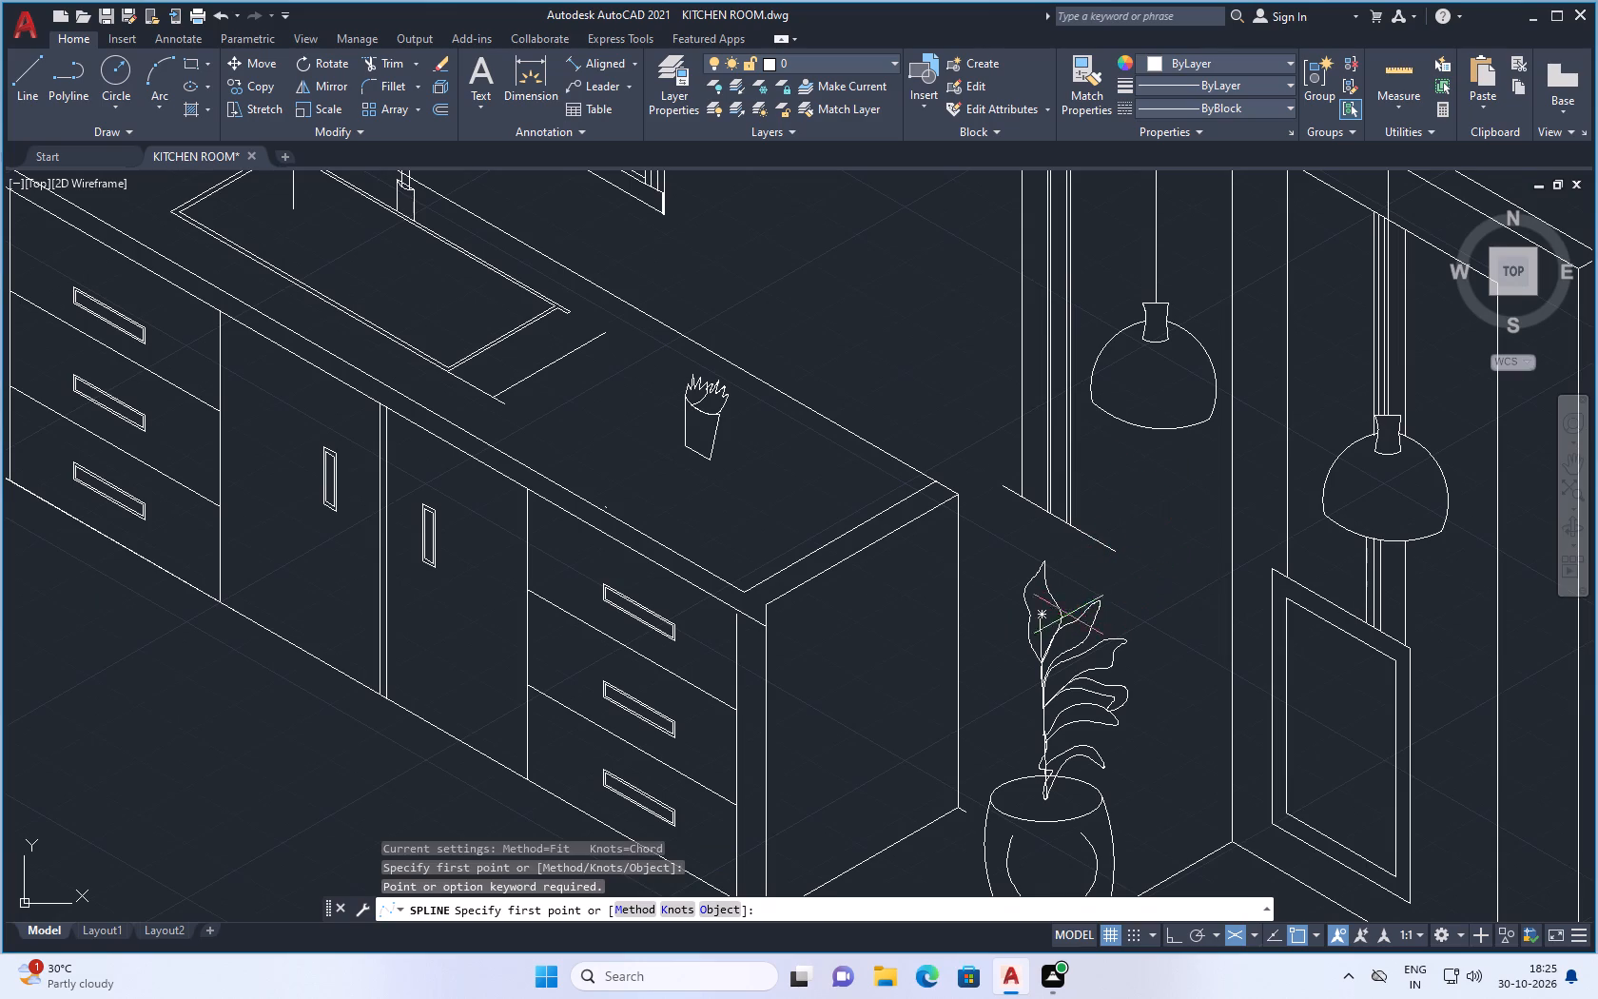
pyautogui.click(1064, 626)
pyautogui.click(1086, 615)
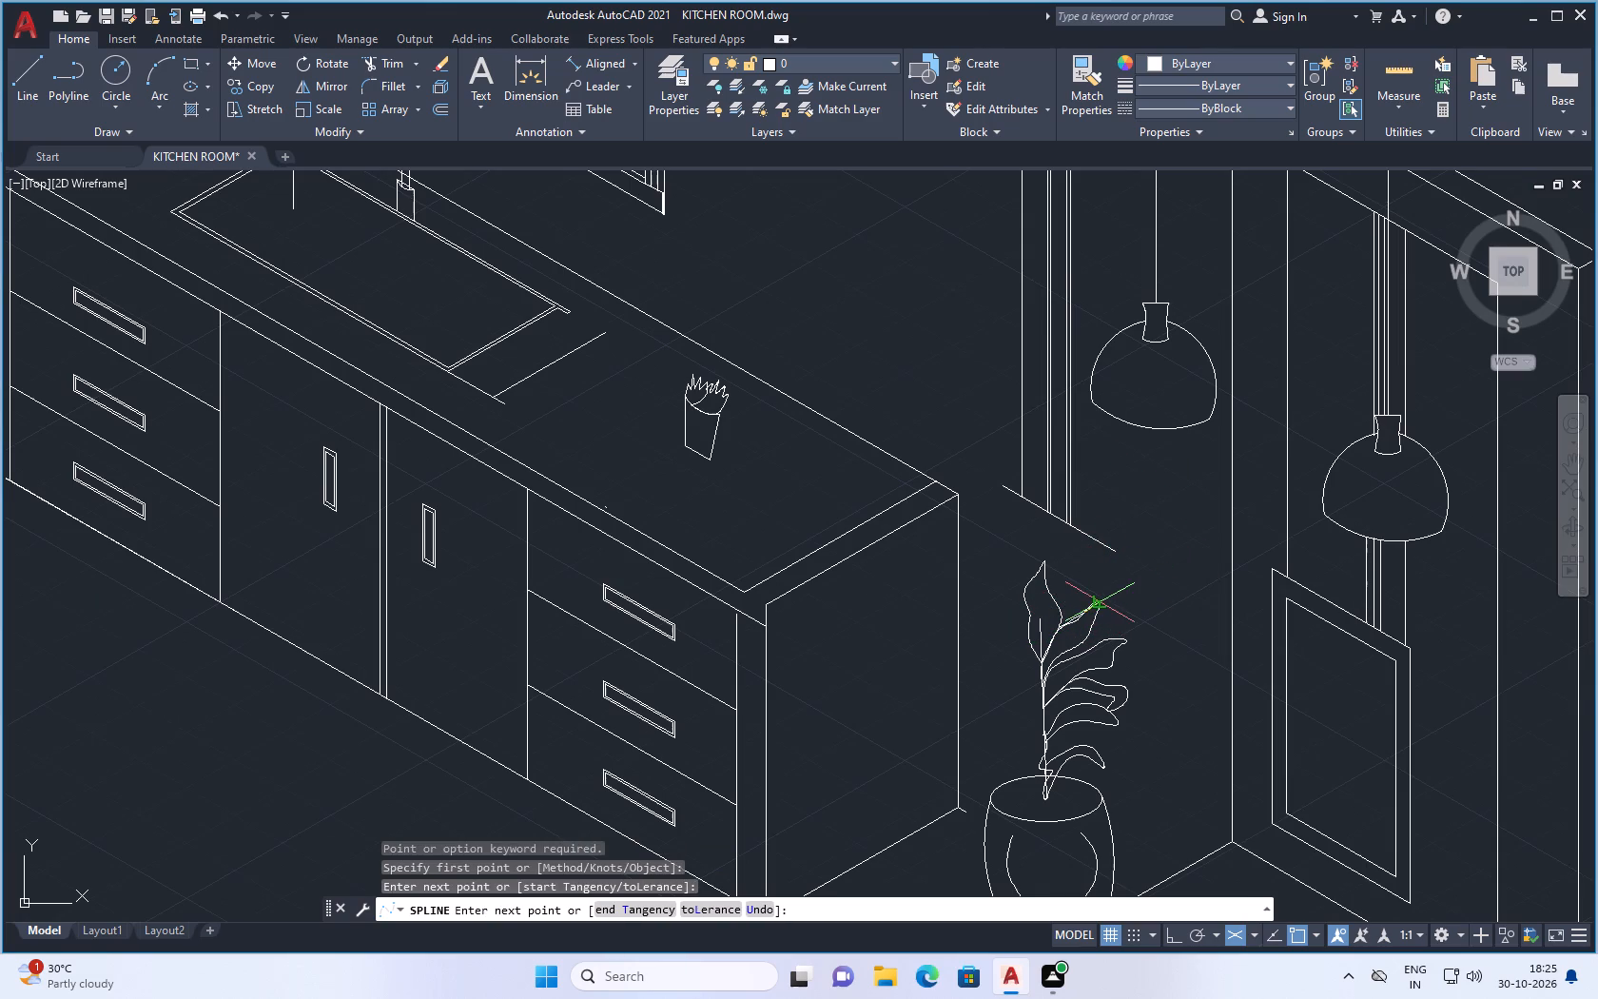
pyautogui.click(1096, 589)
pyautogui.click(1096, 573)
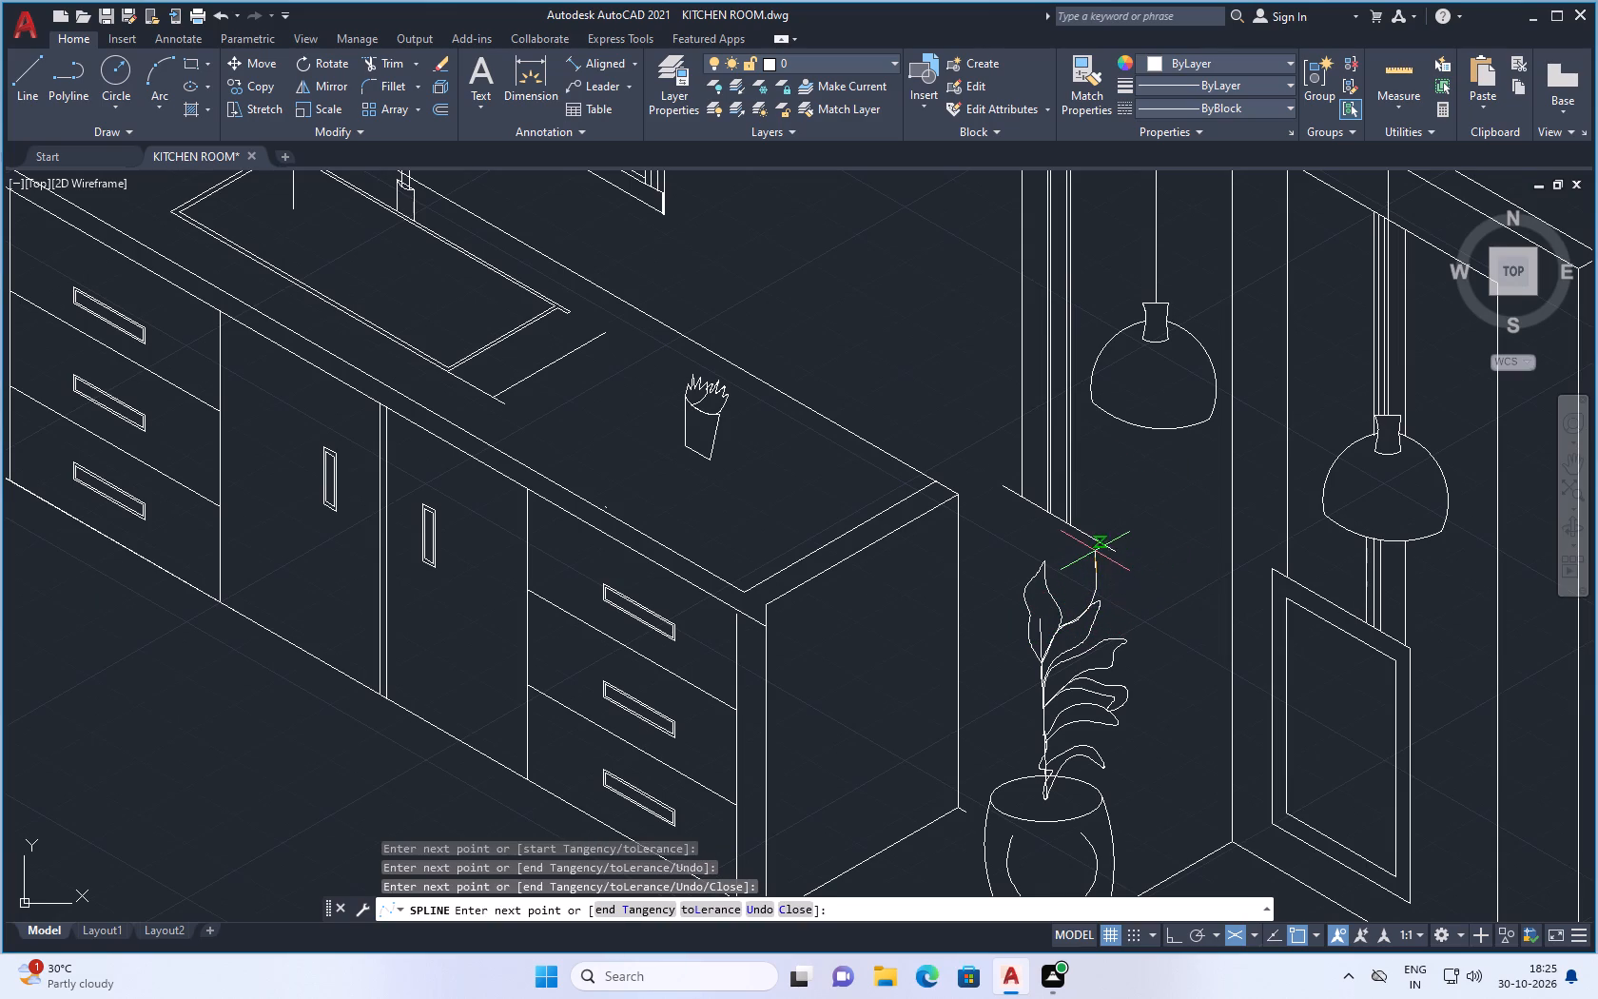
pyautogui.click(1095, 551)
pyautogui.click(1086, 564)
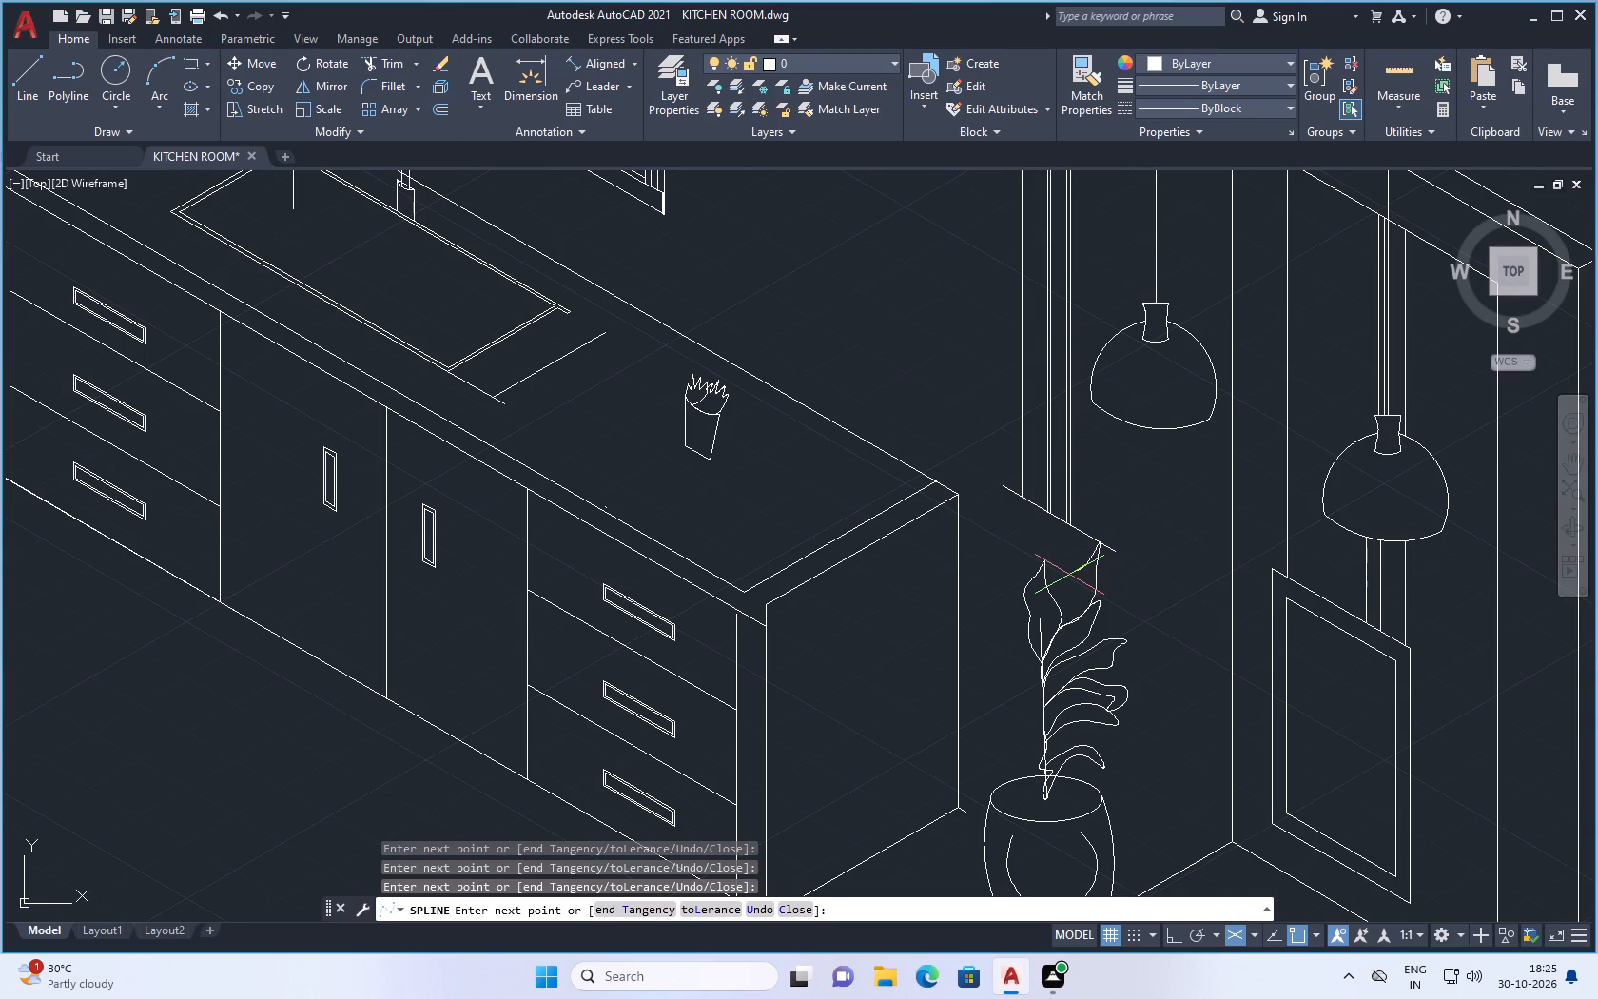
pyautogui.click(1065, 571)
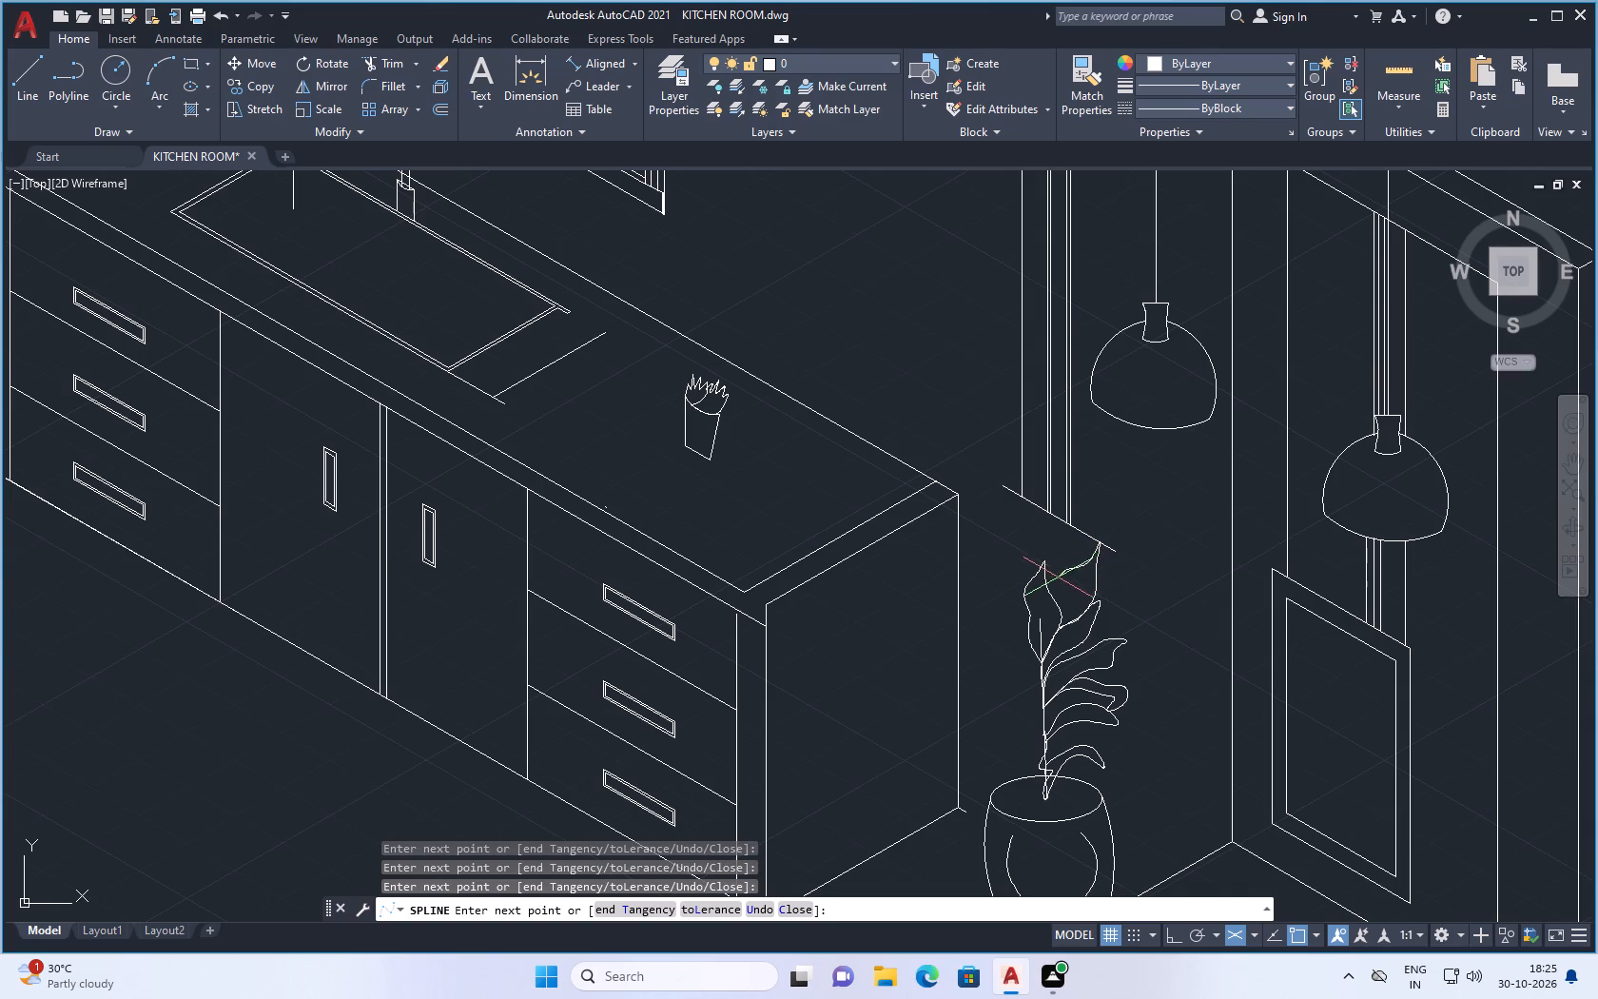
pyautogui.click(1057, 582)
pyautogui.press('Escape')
# Start a leaf spline where the upright leaf meets the fifth leaf, following the fifth leaf's upper edge, and wave up to a pointed tip.
pyautogui.press('space')
pyautogui.scroll(4, 1064, 622)
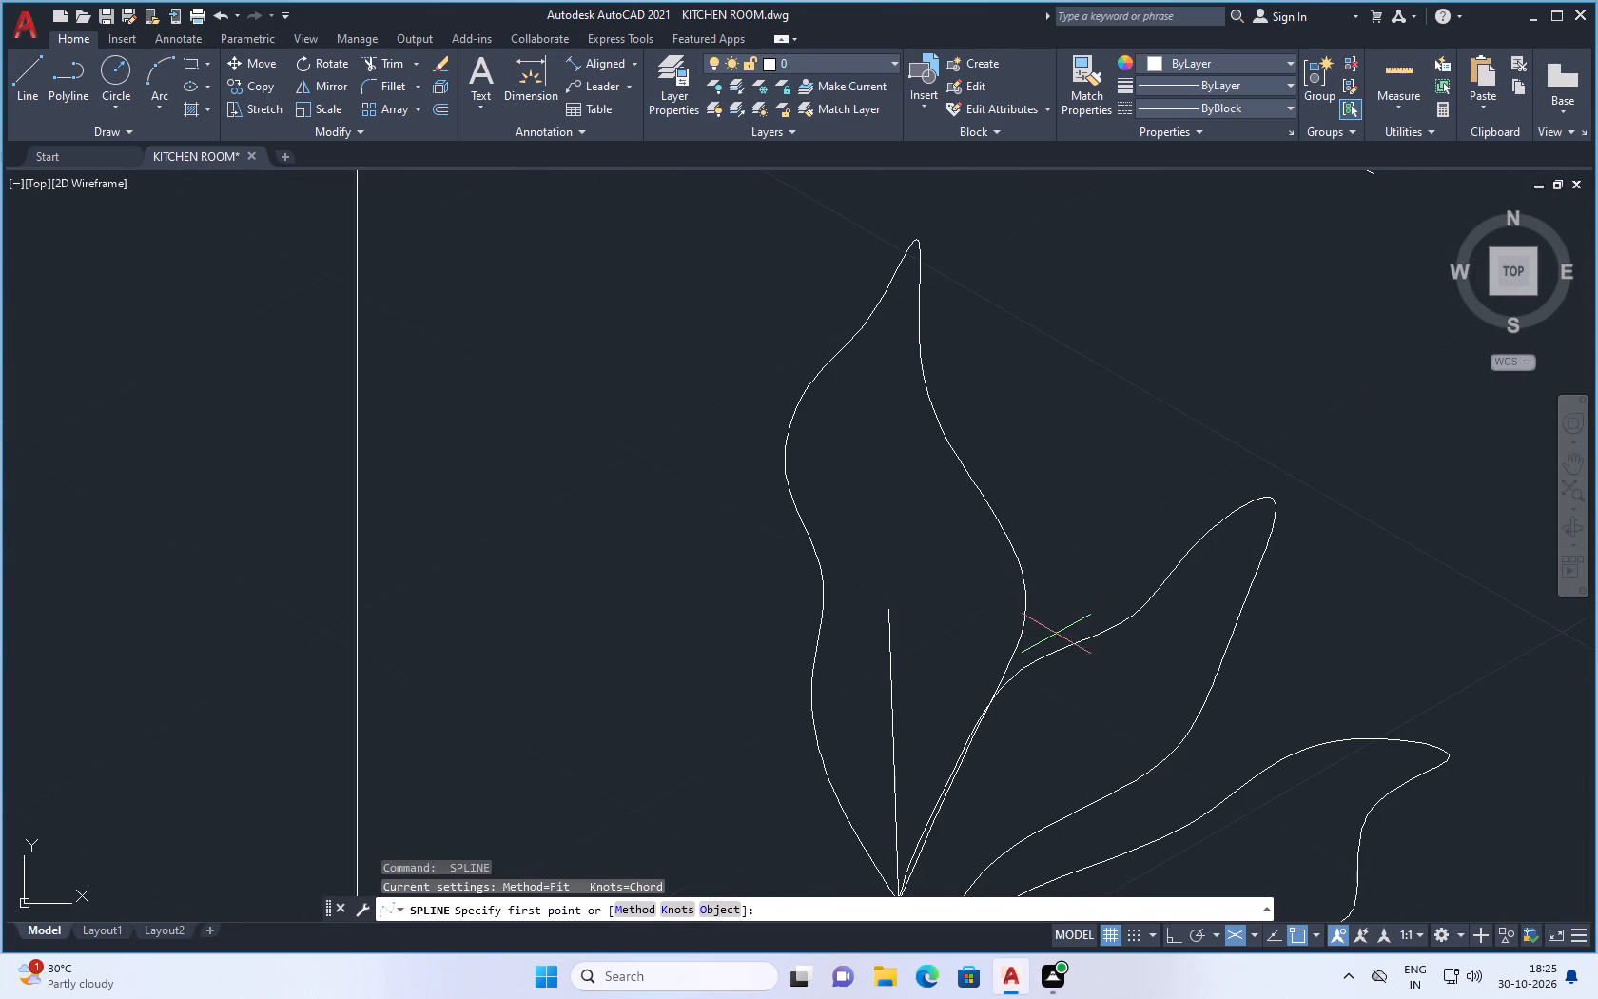
pyautogui.moveTo(1009, 677); pyautogui.dragTo(1023, 671)
pyautogui.click(1074, 641)
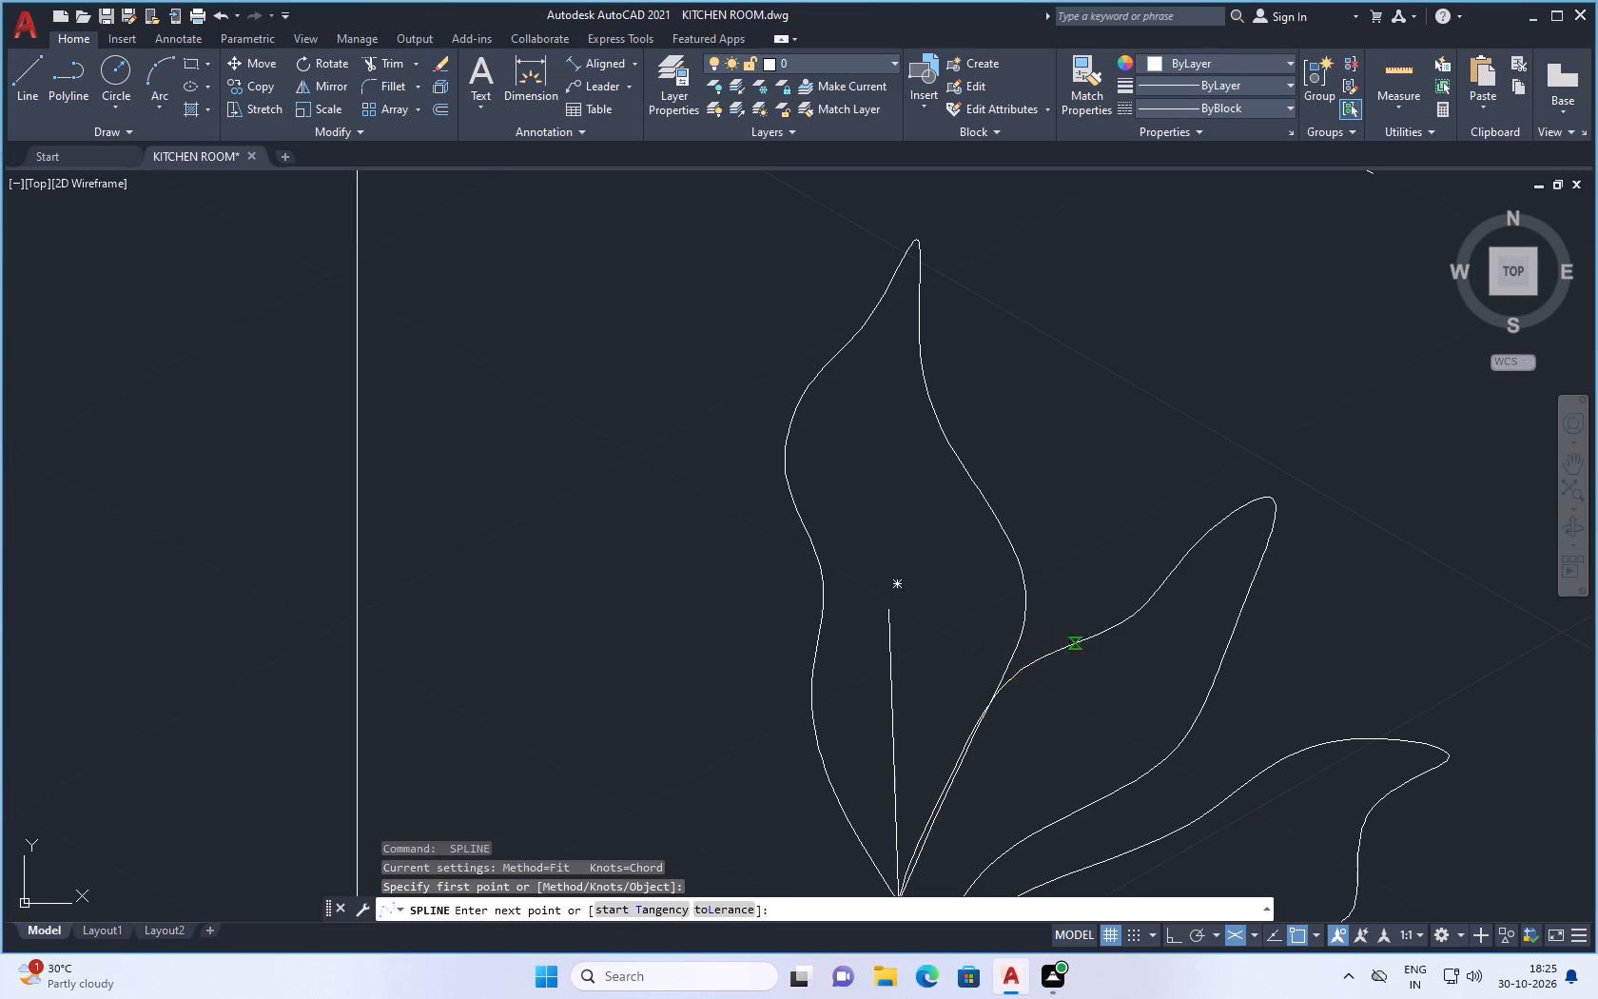
pyautogui.click(1130, 614)
pyautogui.click(1157, 572)
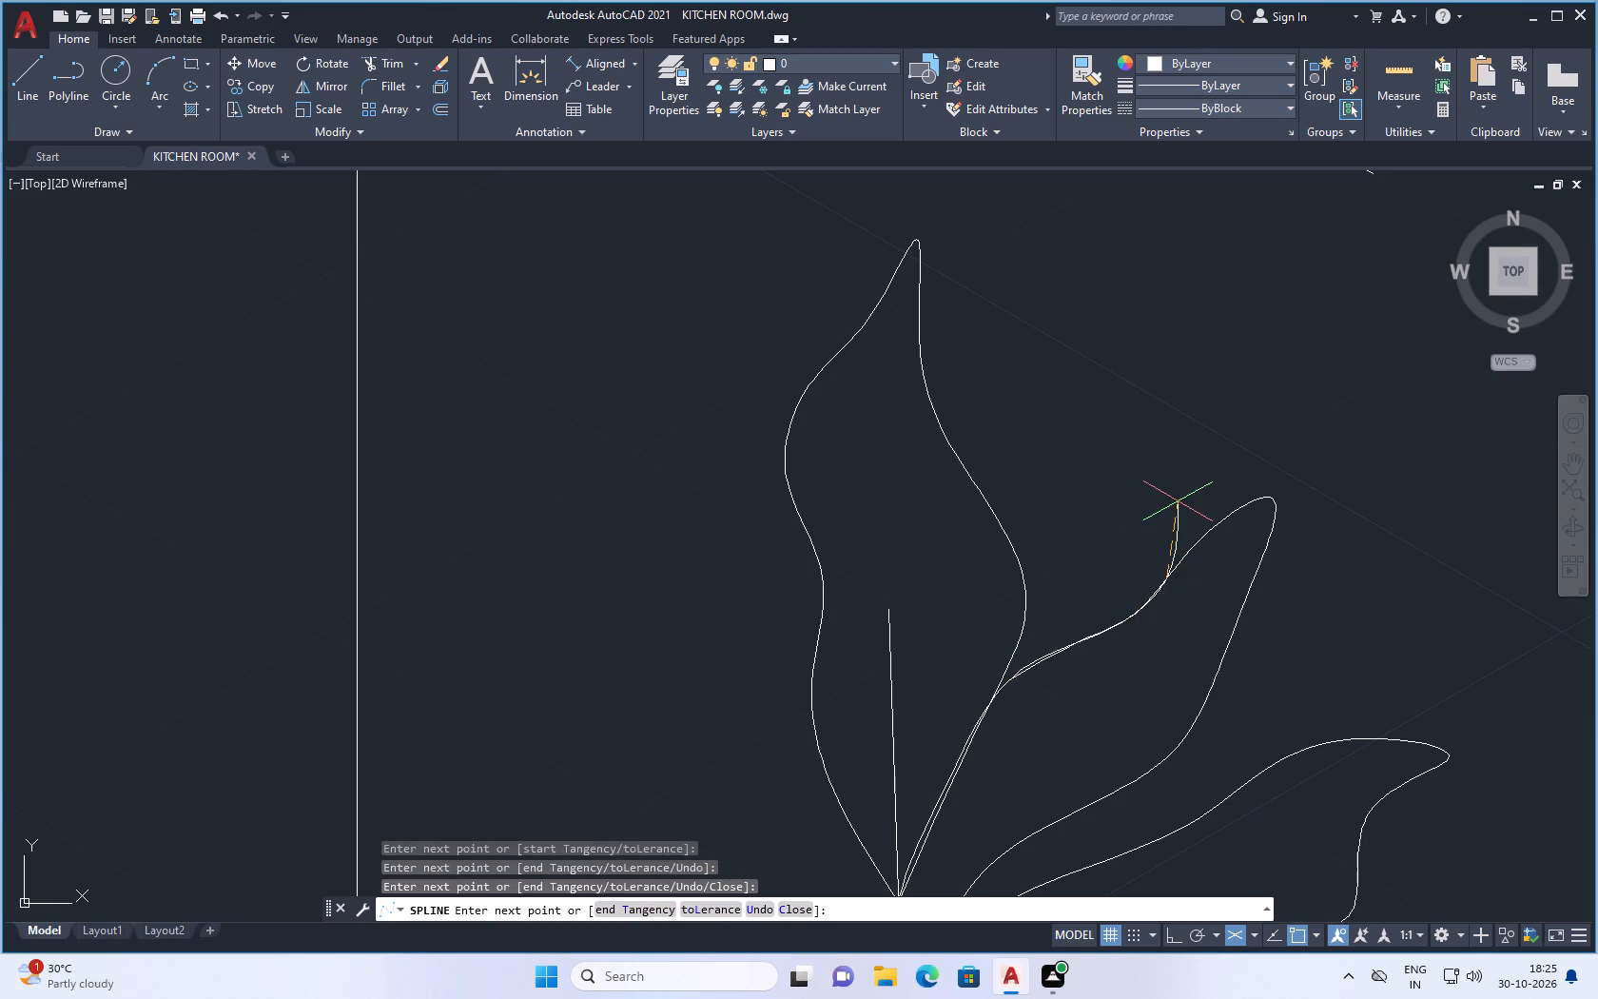
pyautogui.click(1178, 499)
pyautogui.click(1179, 446)
pyautogui.click(1208, 426)
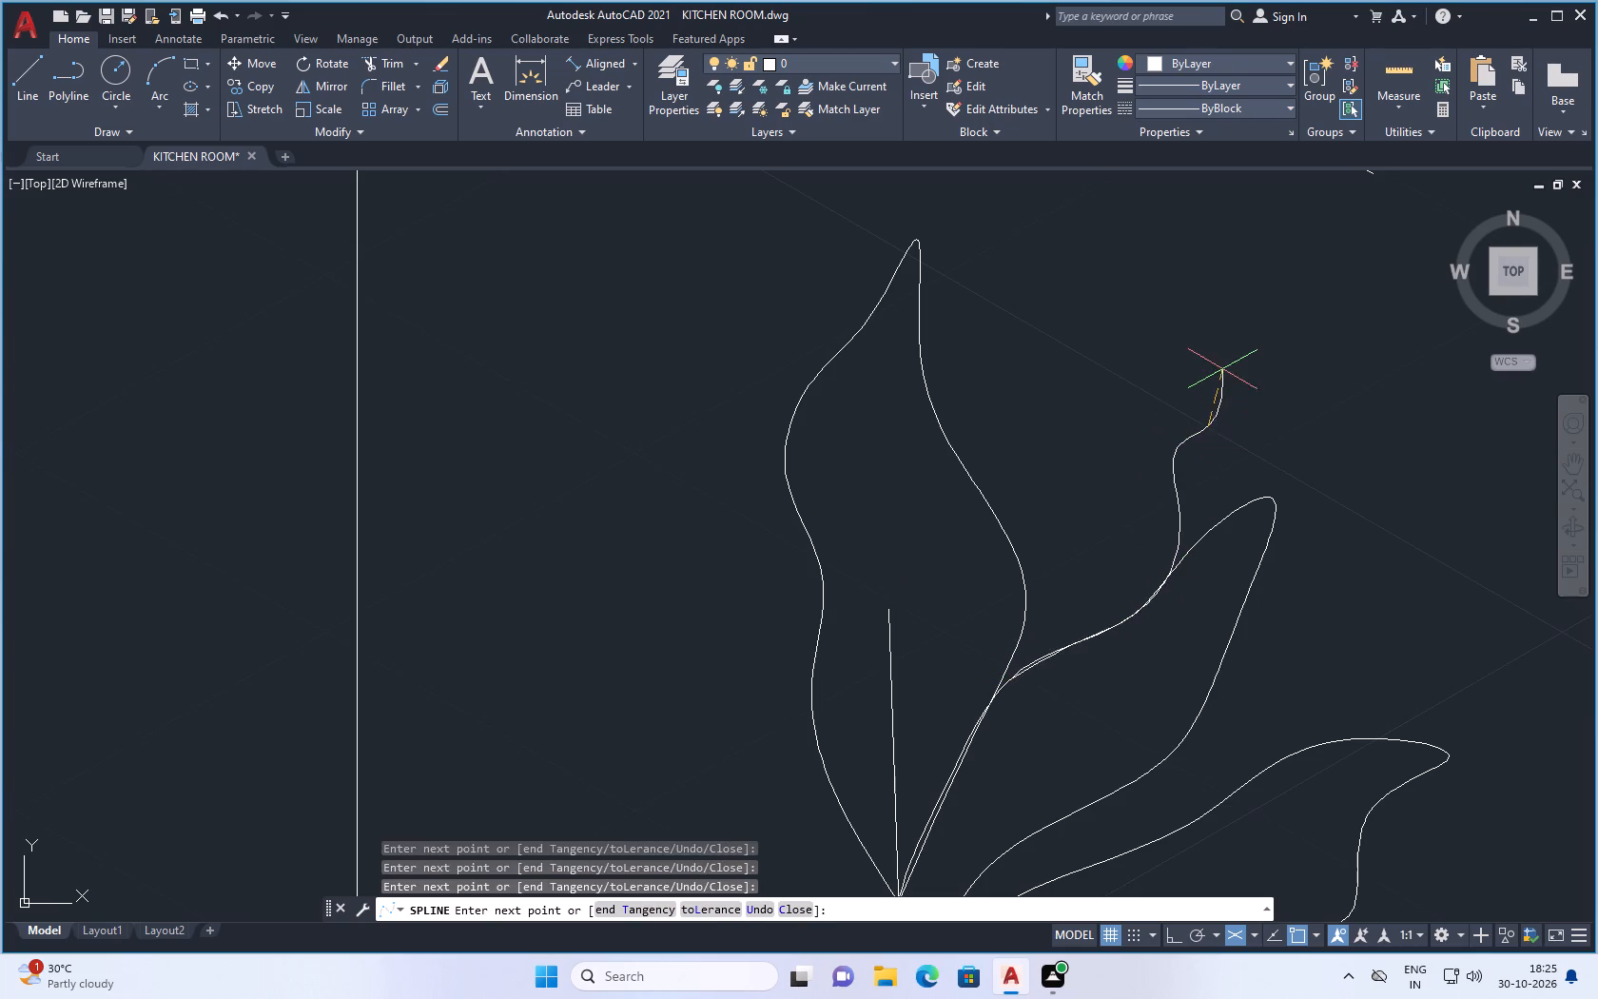
pyautogui.moveTo(1222, 366); pyautogui.dragTo(1224, 350)
pyautogui.click(1232, 277)
pyautogui.click(1270, 226)
pyautogui.scroll(-2, 1271, 226)
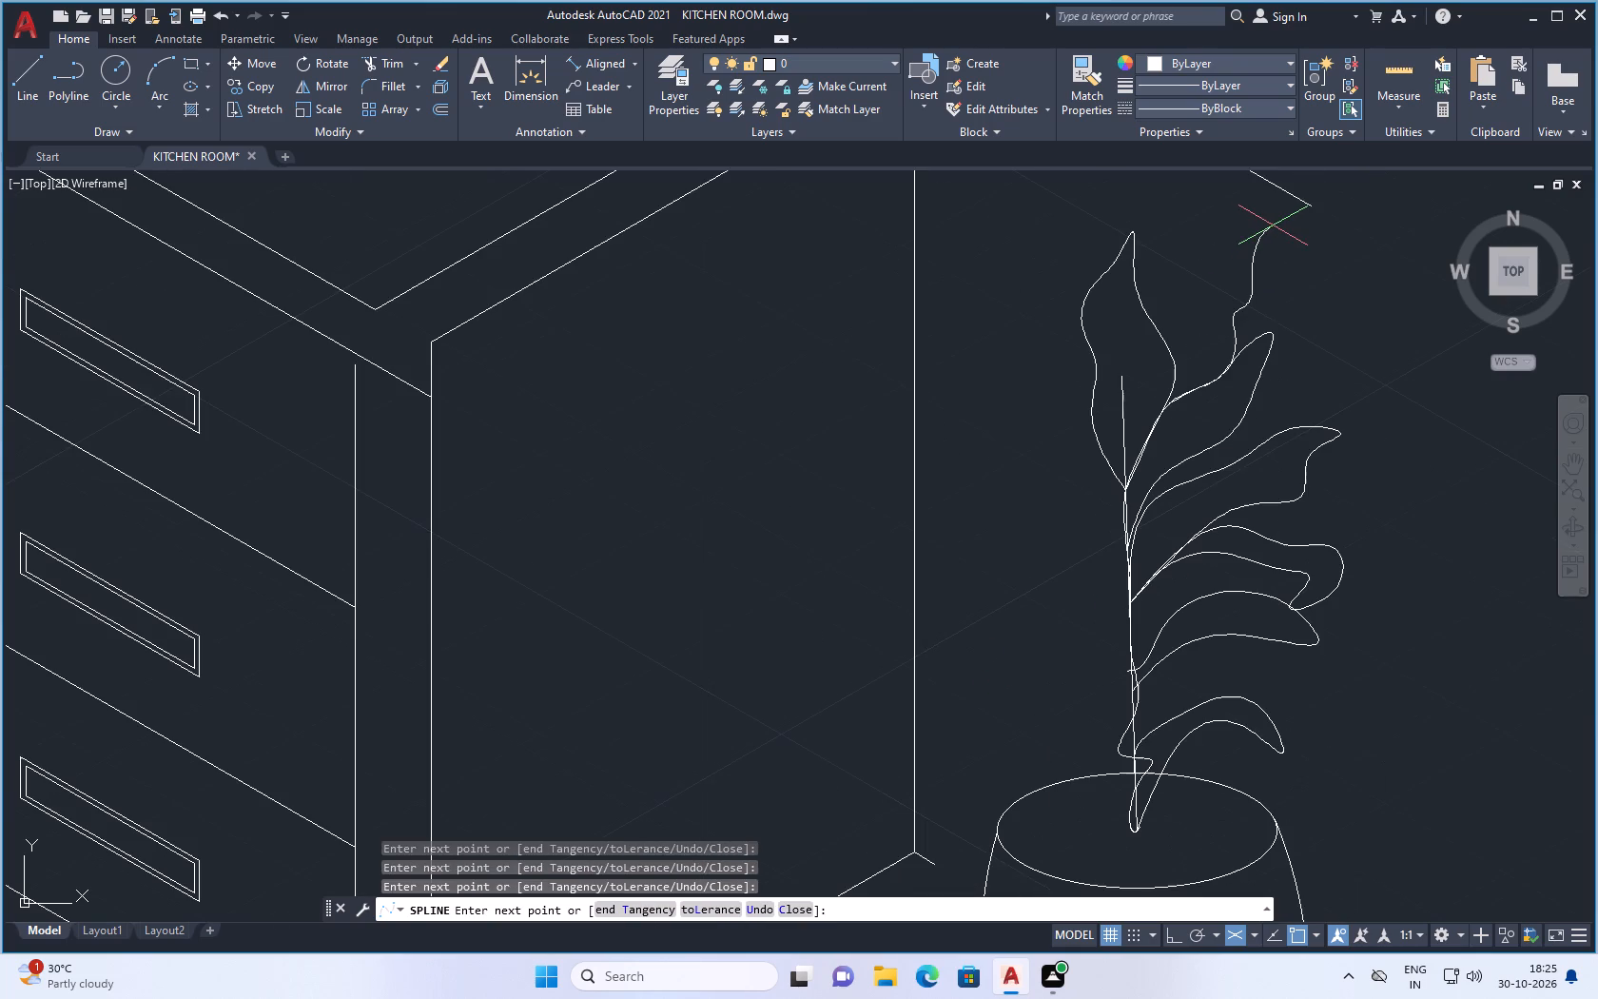
pyautogui.click(1273, 211)
# Continue the spline down the wavy inner edge to the stem junction and end it with a short tail past the stem's left side.
pyautogui.click(1256, 225)
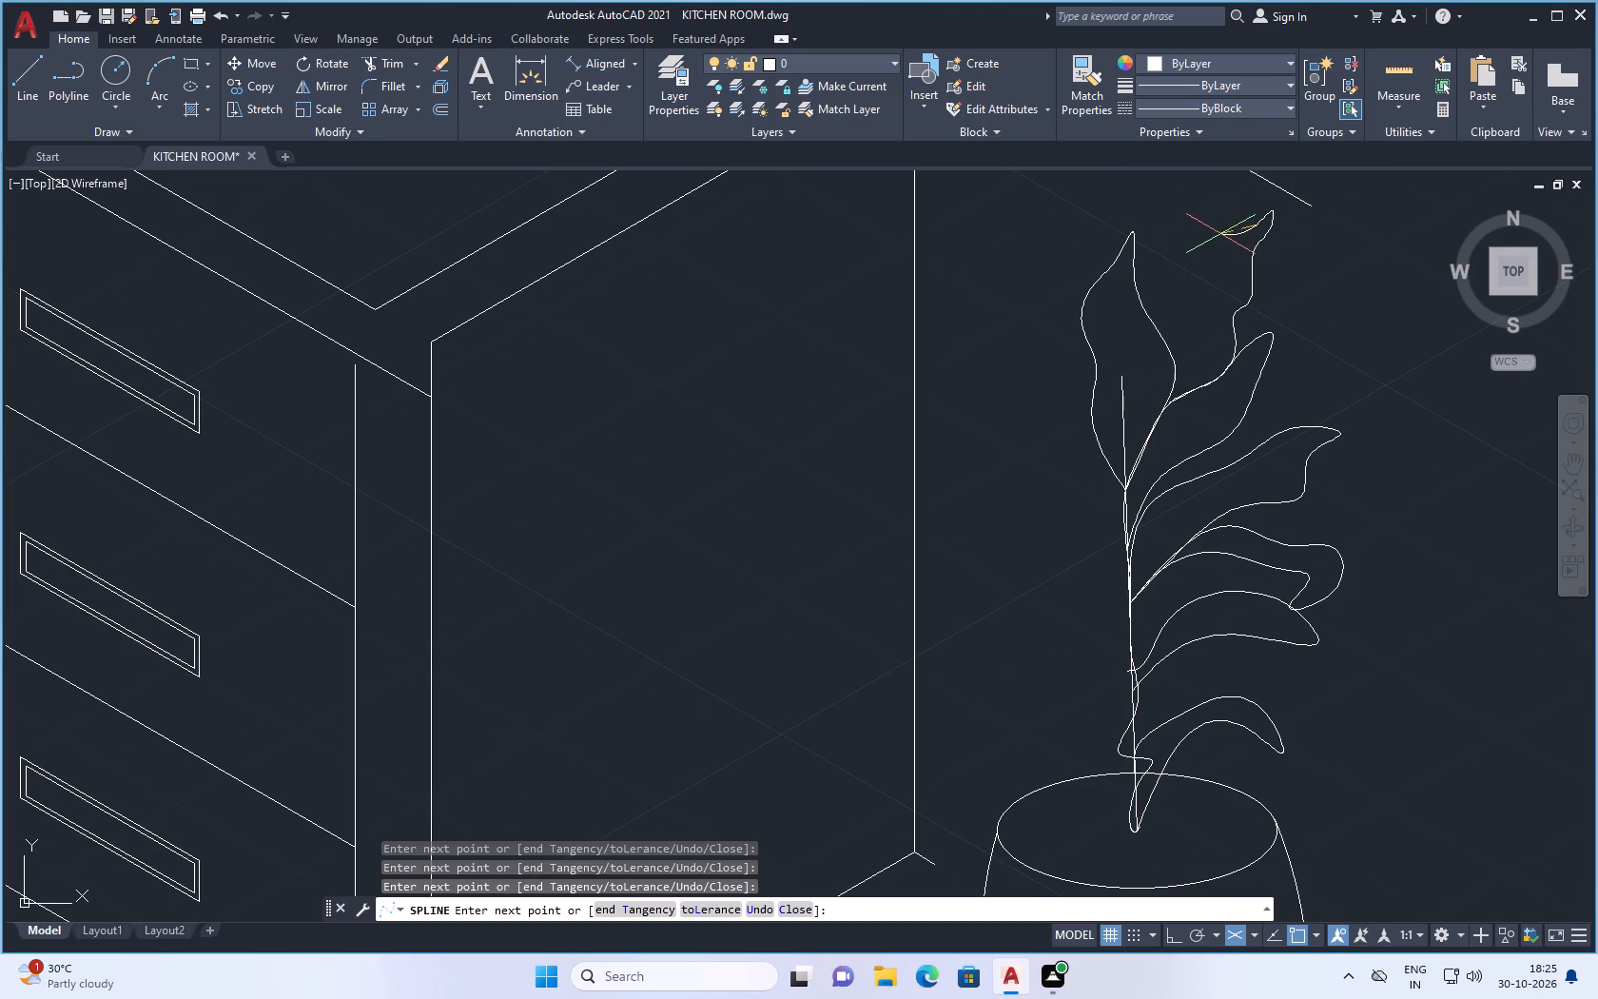
pyautogui.click(1212, 239)
pyautogui.click(1202, 258)
pyautogui.click(1198, 281)
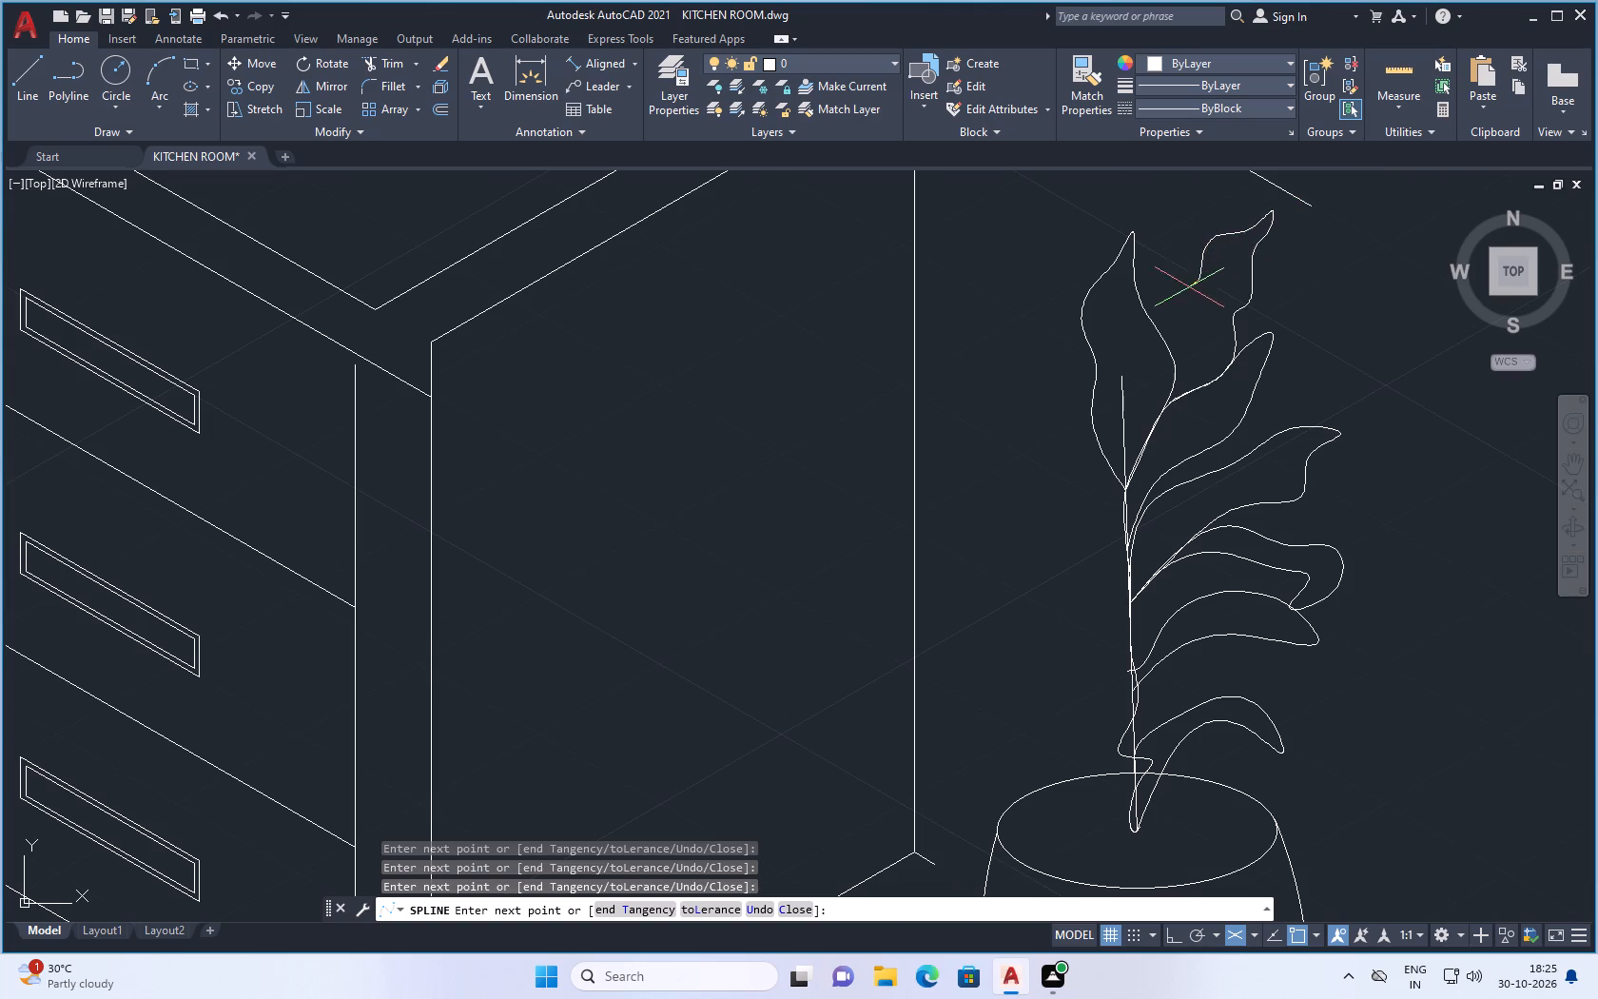
pyautogui.click(1174, 299)
pyautogui.click(1165, 318)
pyautogui.click(1128, 485)
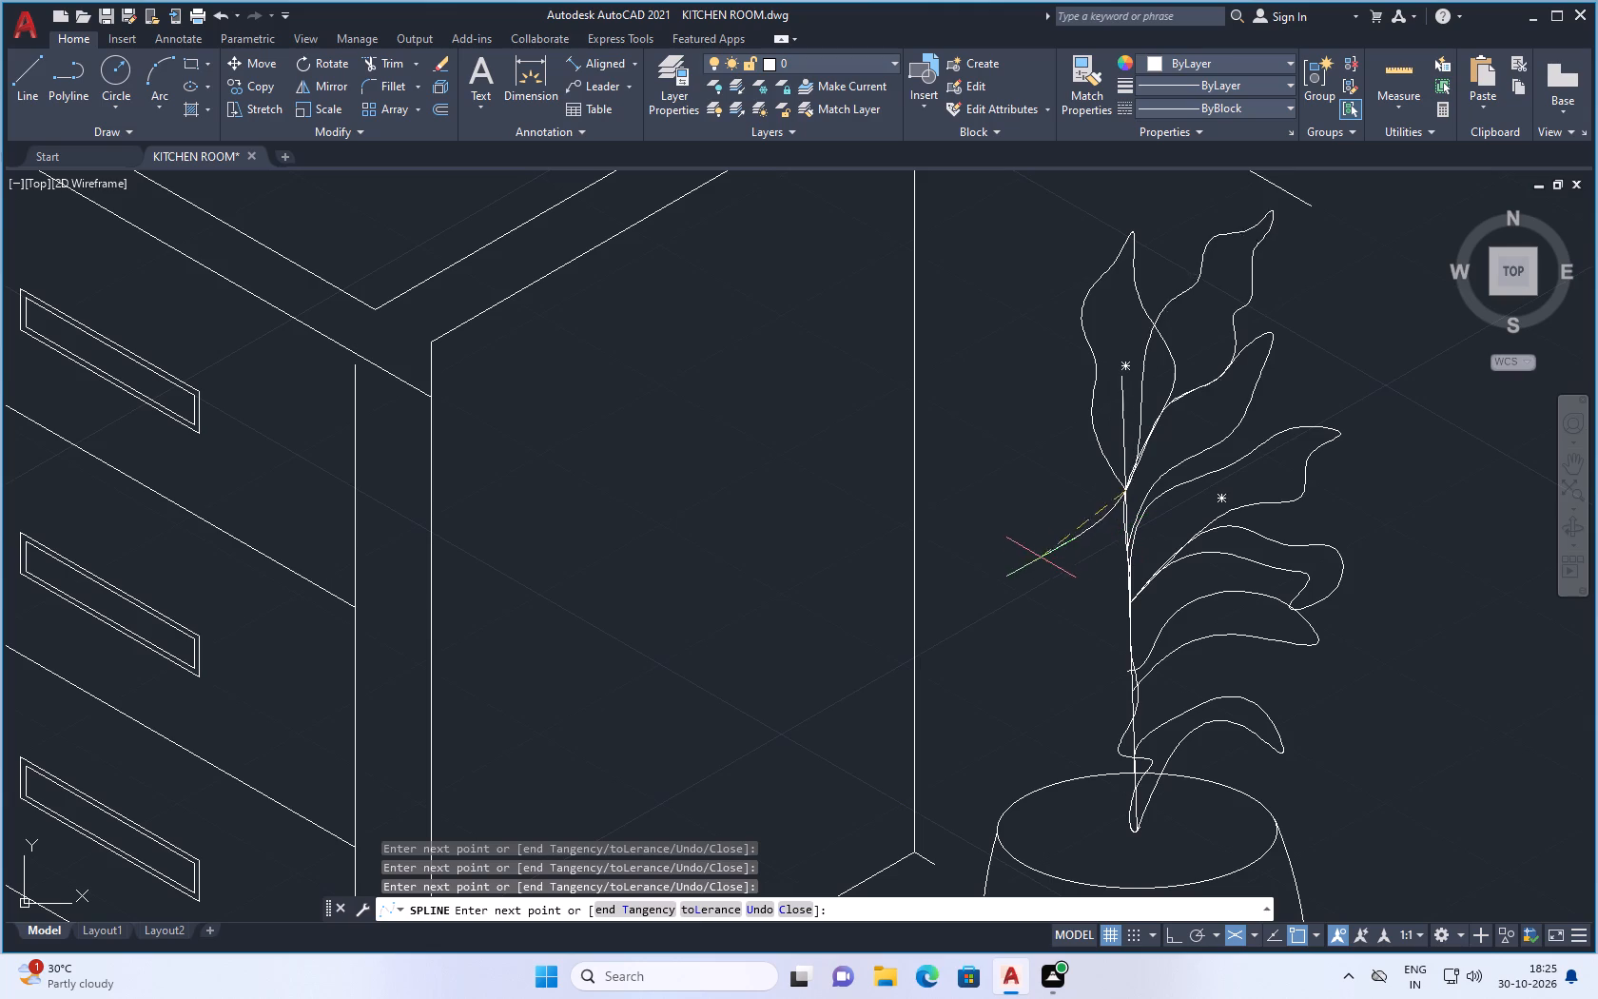
pyautogui.click(1044, 576)
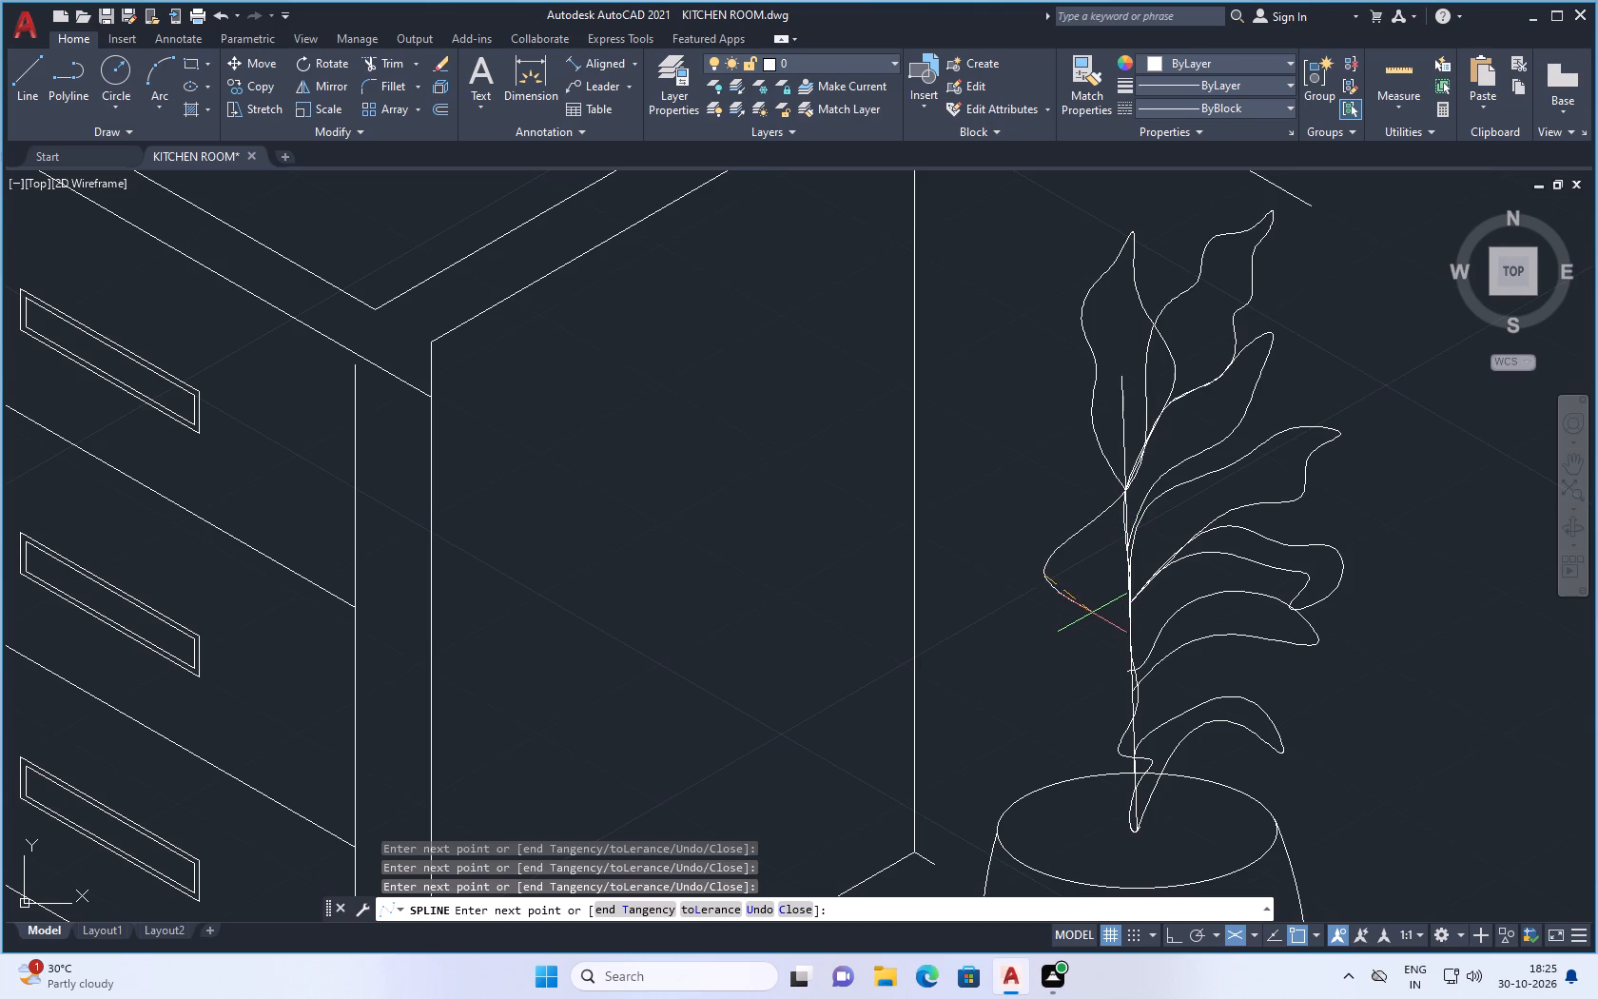
pyautogui.press('Return')
# Trim off the spline tail that extends past the left side of the stem junction.
pyautogui.scroll(-2, 1095, 536)
pyautogui.scroll(2, 1120, 459)
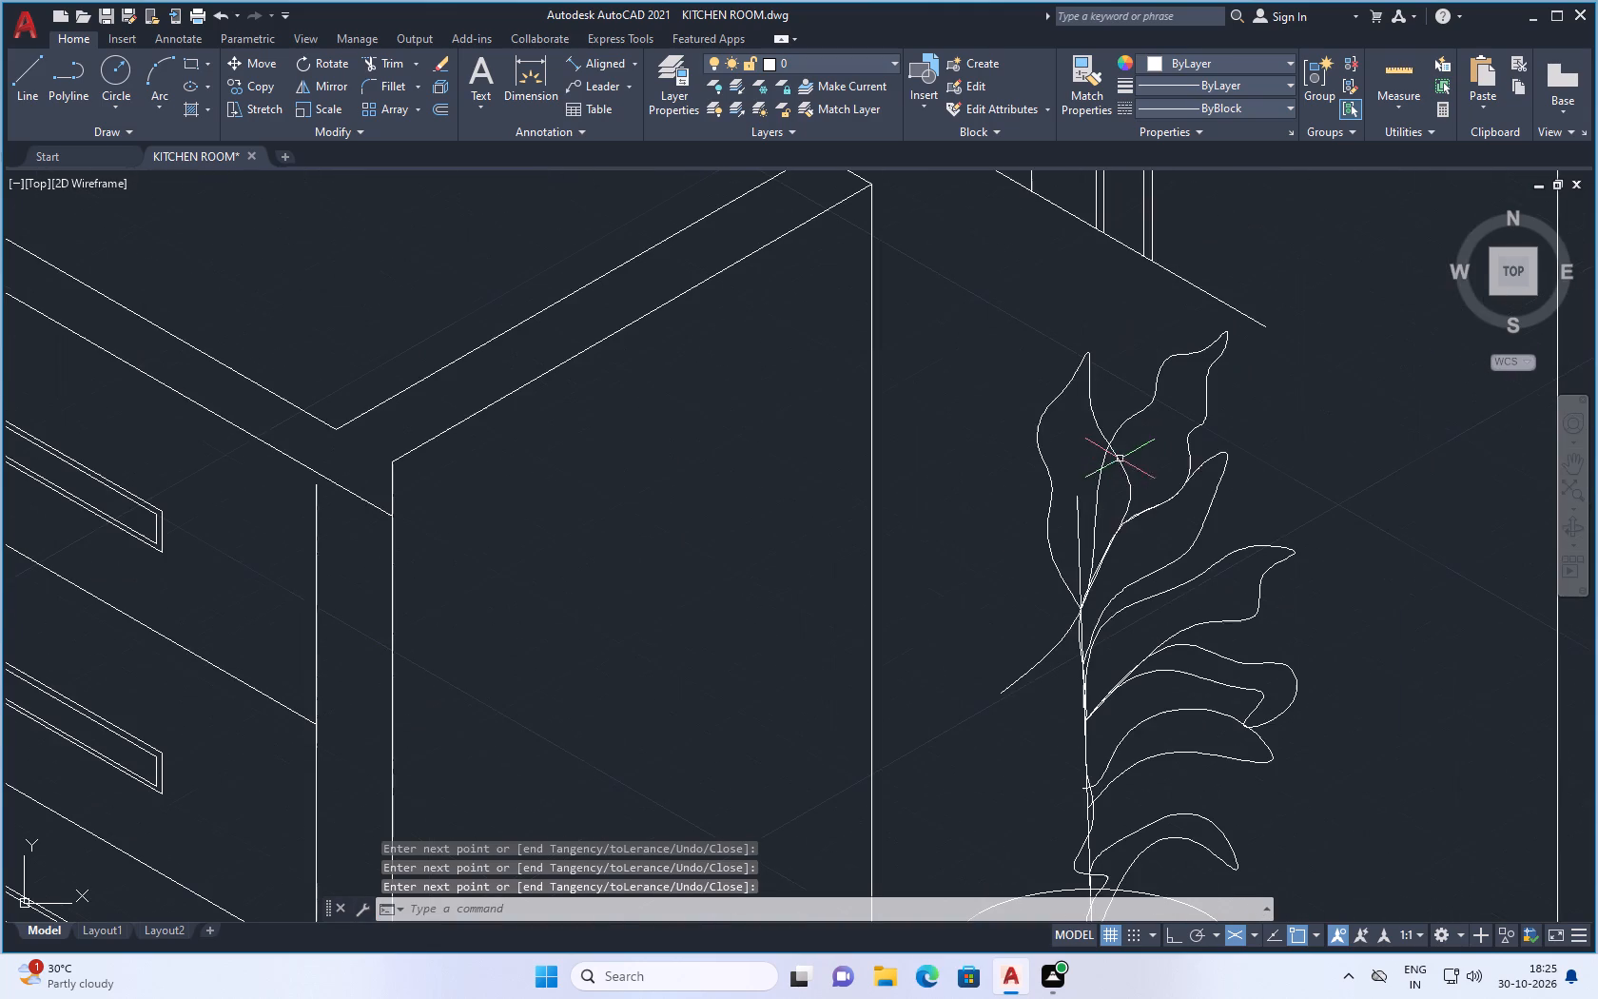
pyautogui.write('tr')
pyautogui.press('Return')
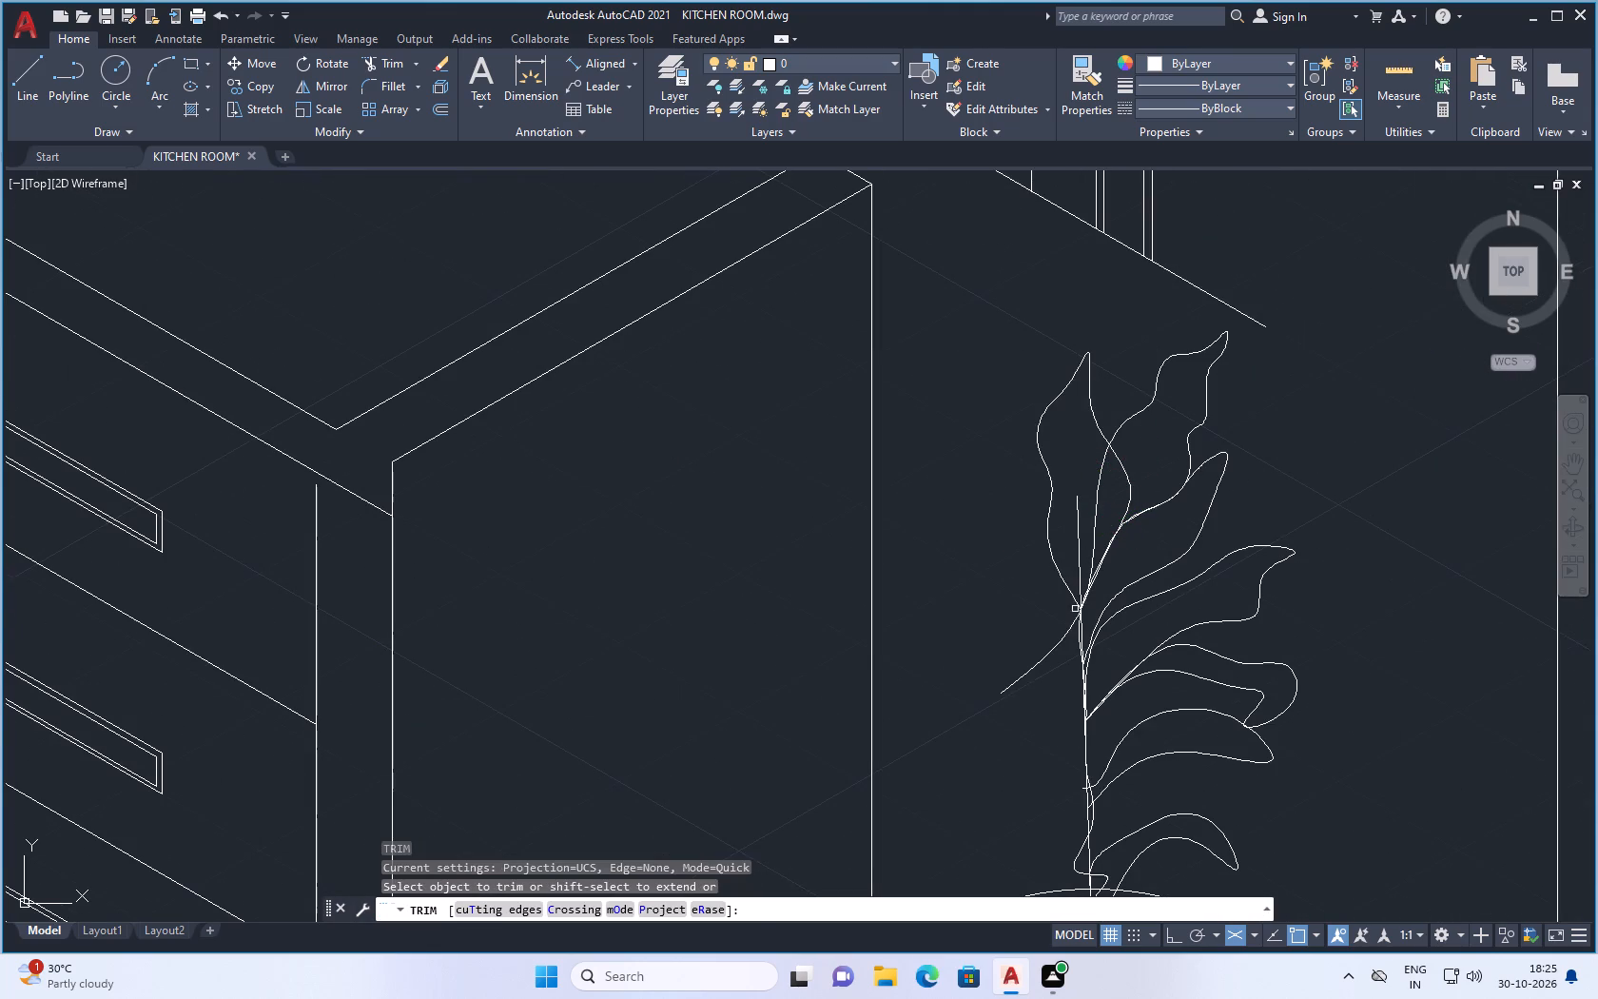
pyautogui.moveTo(1058, 639); pyautogui.dragTo(1052, 656)
pyautogui.scroll(-2, 1051, 632)
pyautogui.press('Escape')
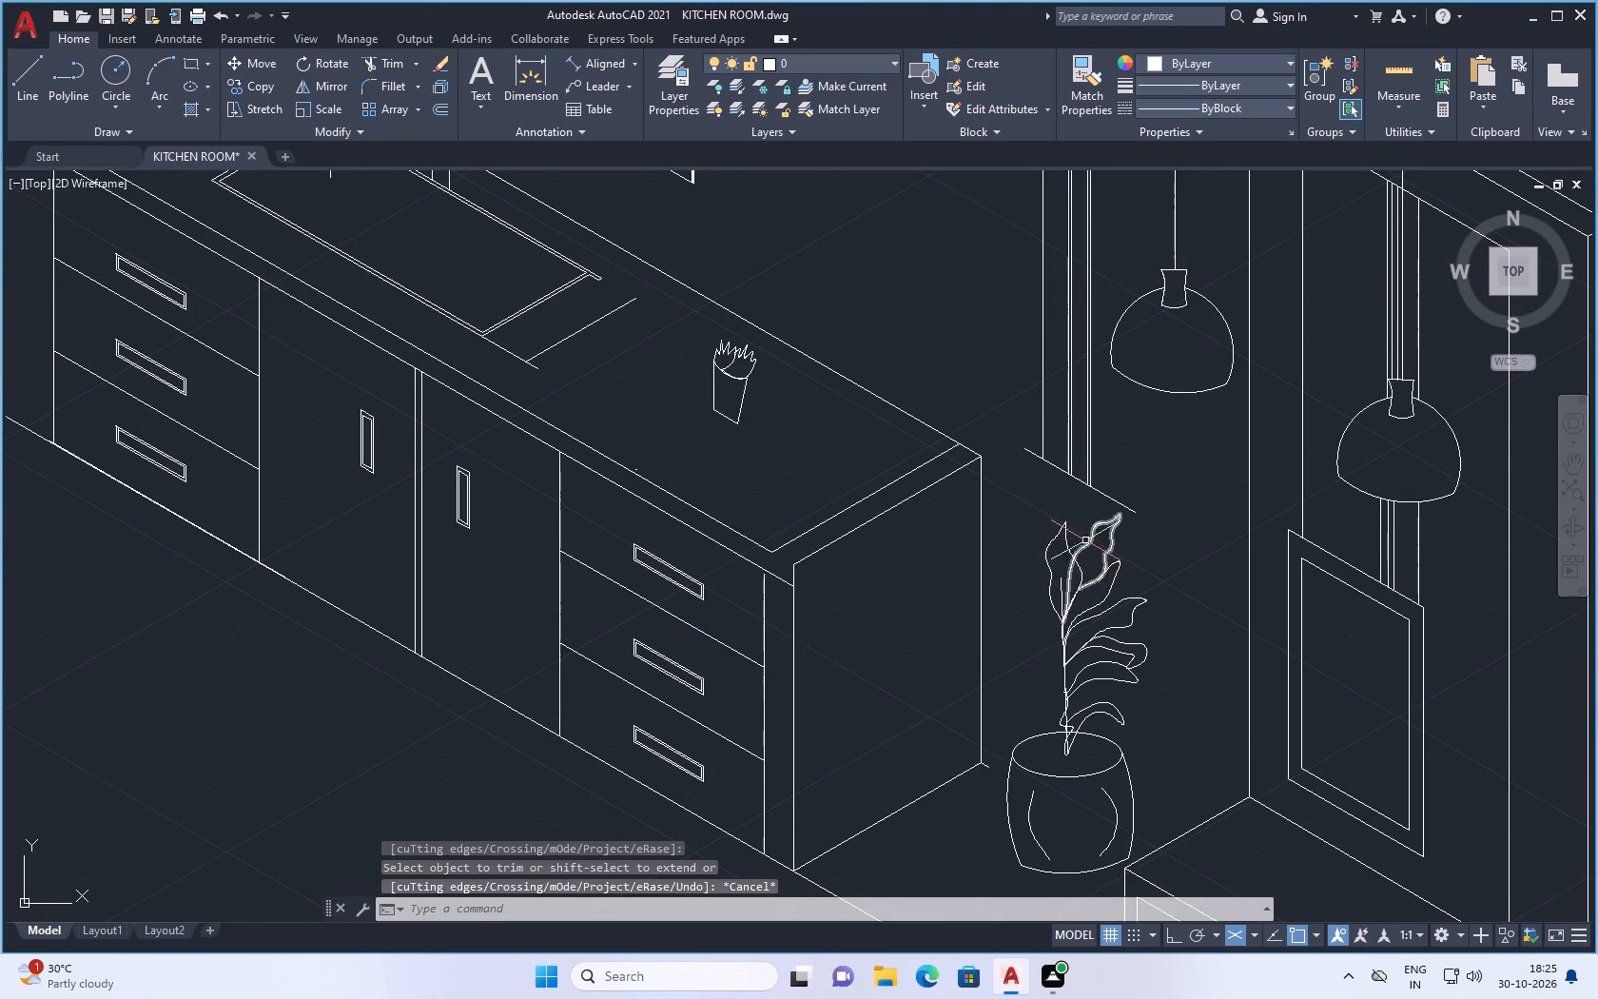
# Start a leaf spline on the upright leaf's left edge and run it up to a pointed tip beside that leaf.
pyautogui.scroll(-2, 1087, 537)
pyautogui.scroll(2, 1140, 533)
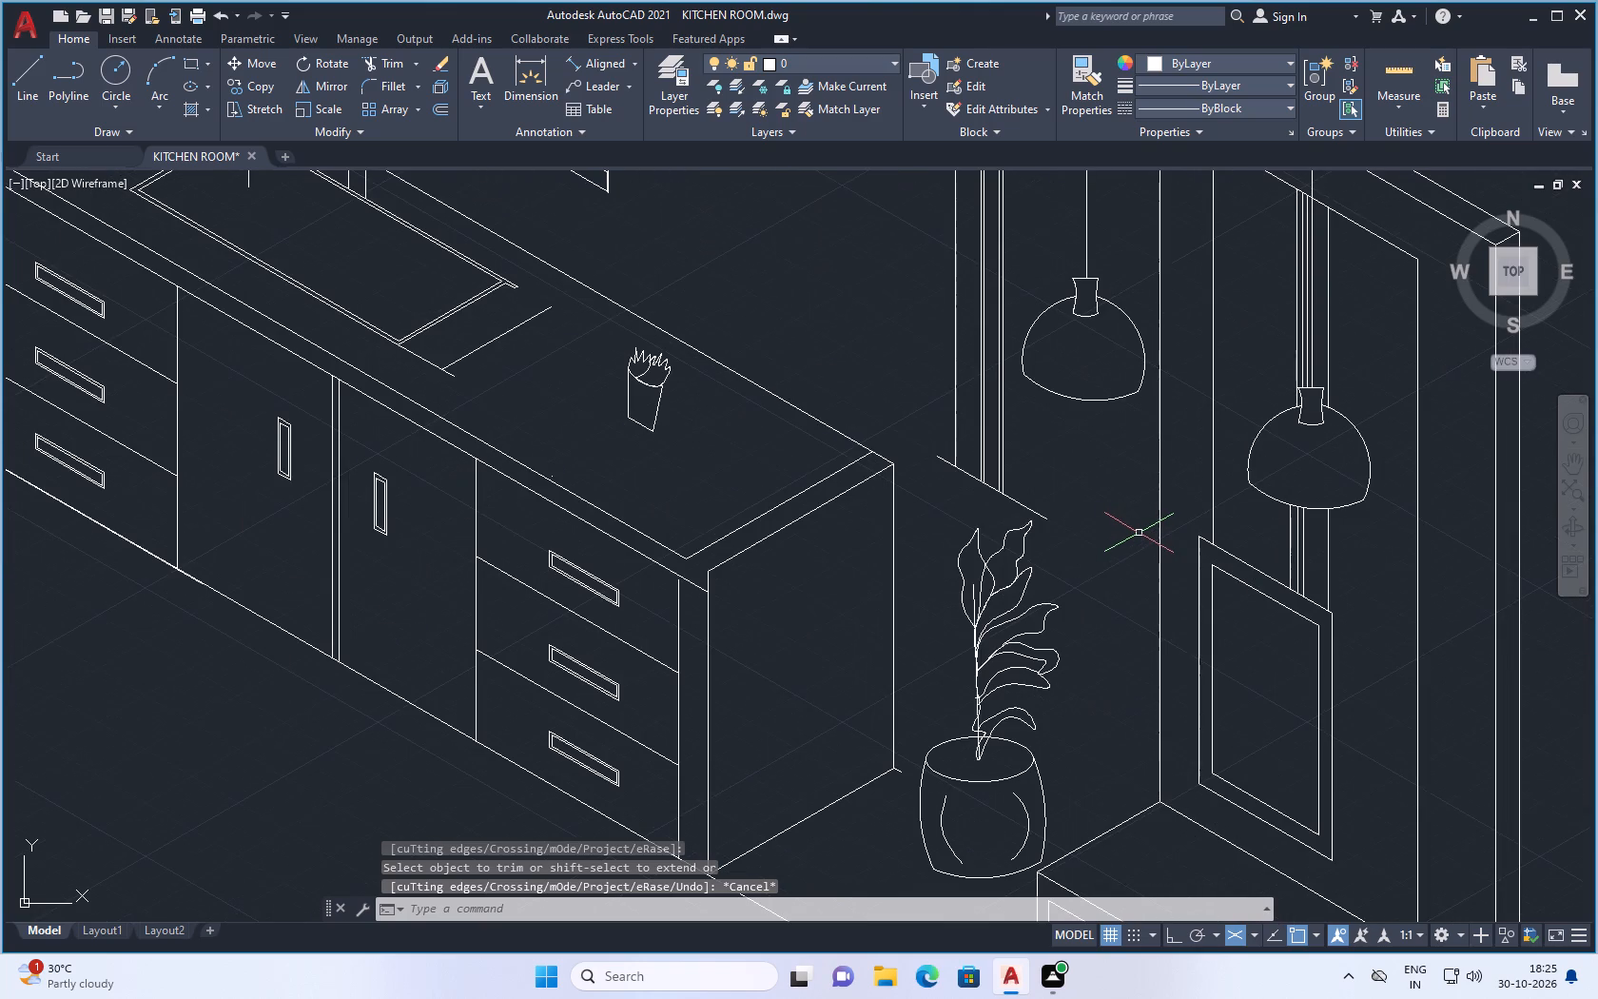
pyautogui.write('sp')
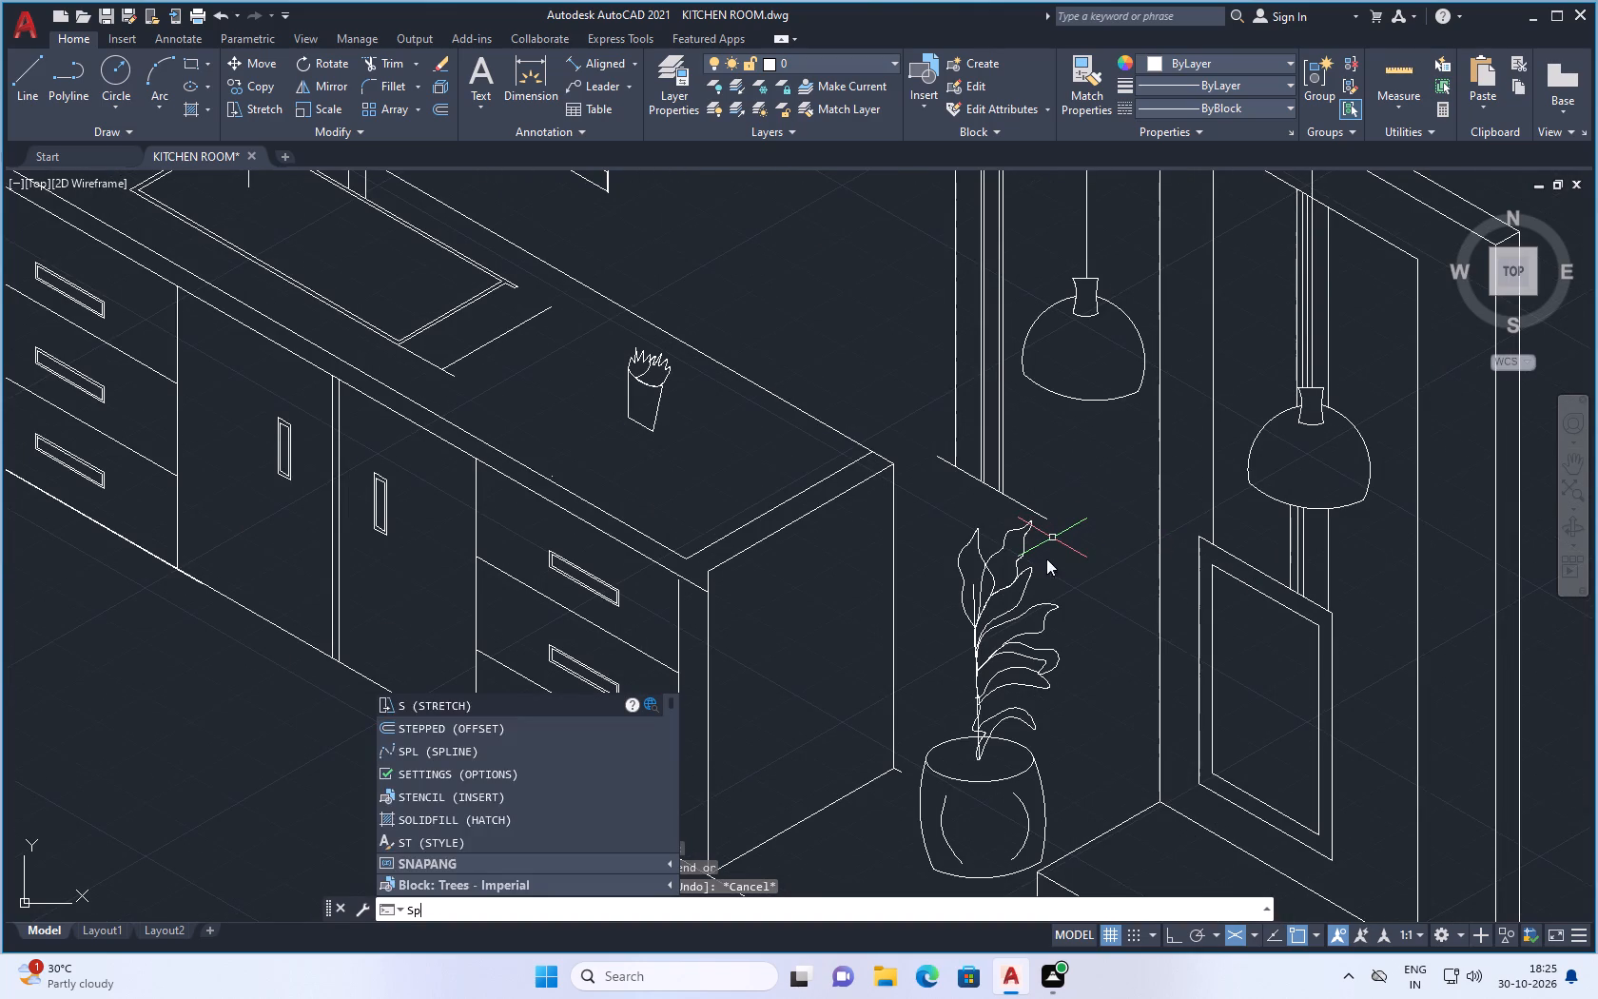
pyautogui.click(509, 727)
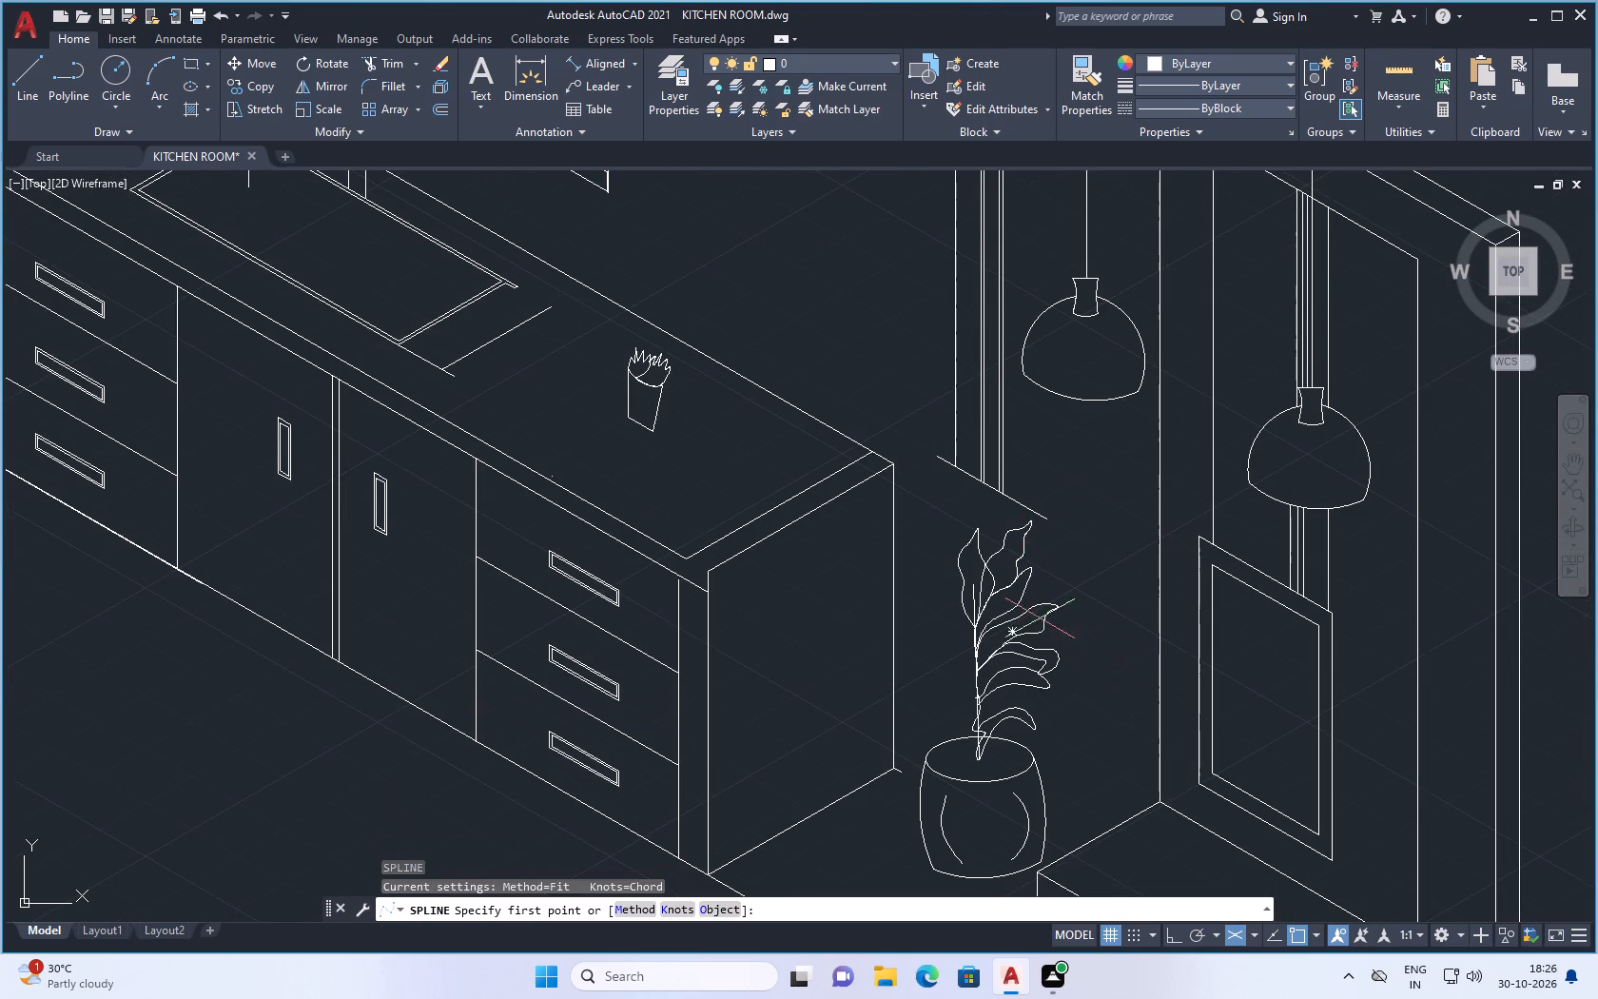
pyautogui.scroll(1, 990, 630)
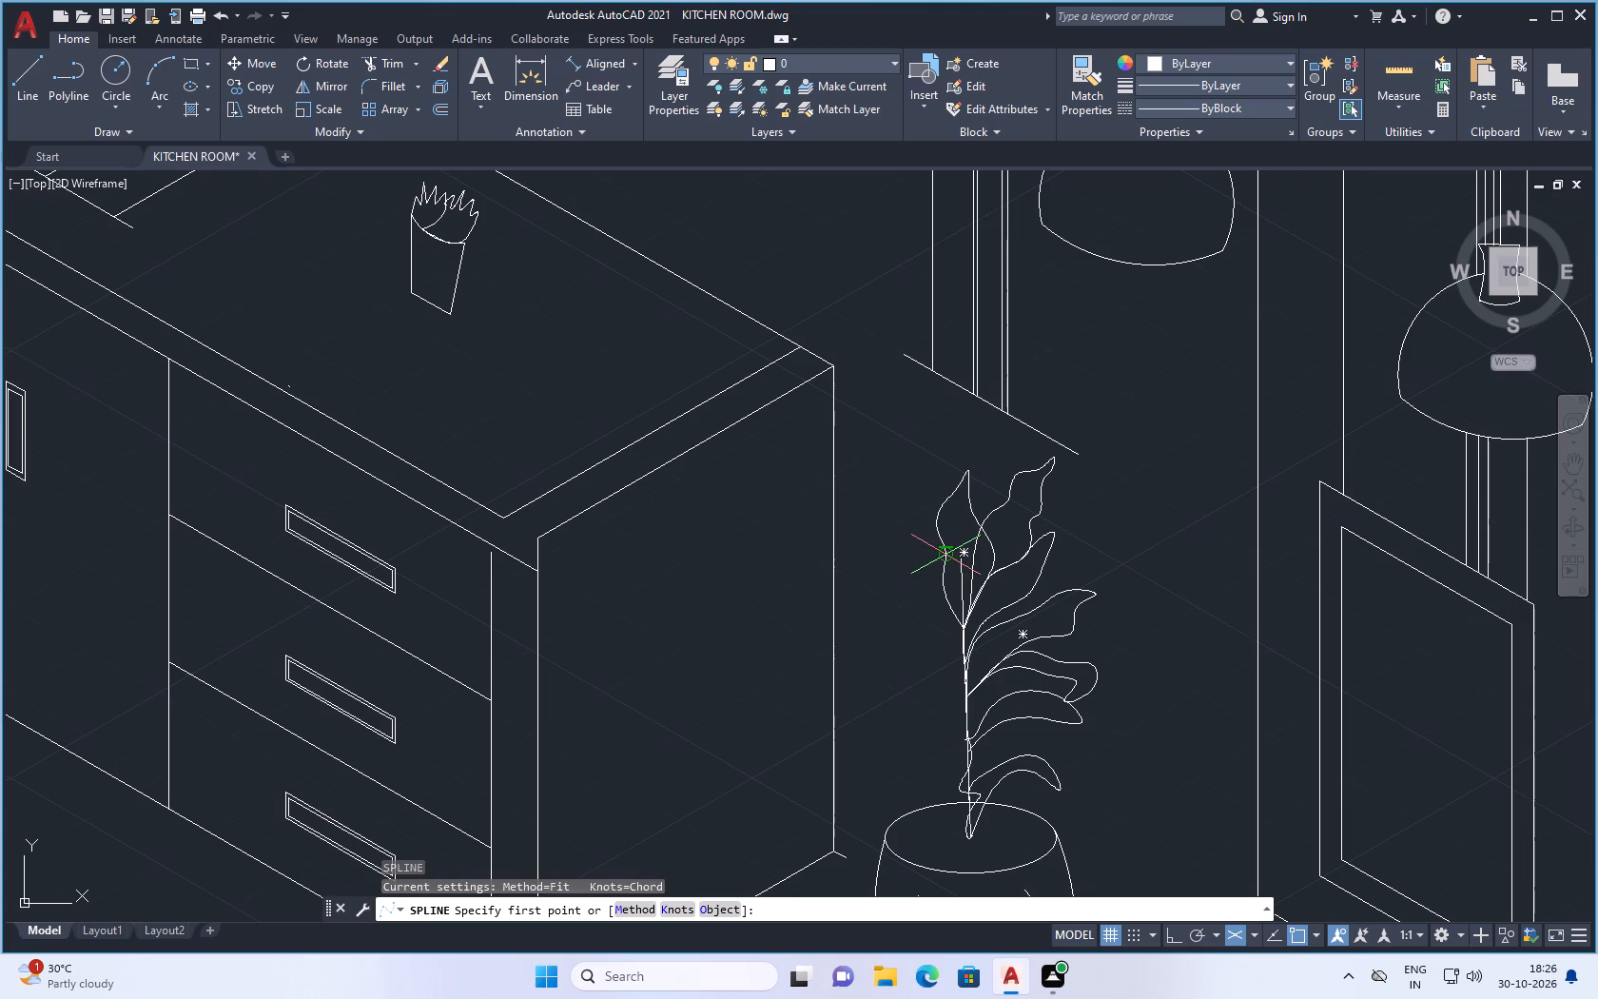
pyautogui.click(945, 558)
pyautogui.click(927, 509)
pyautogui.click(927, 471)
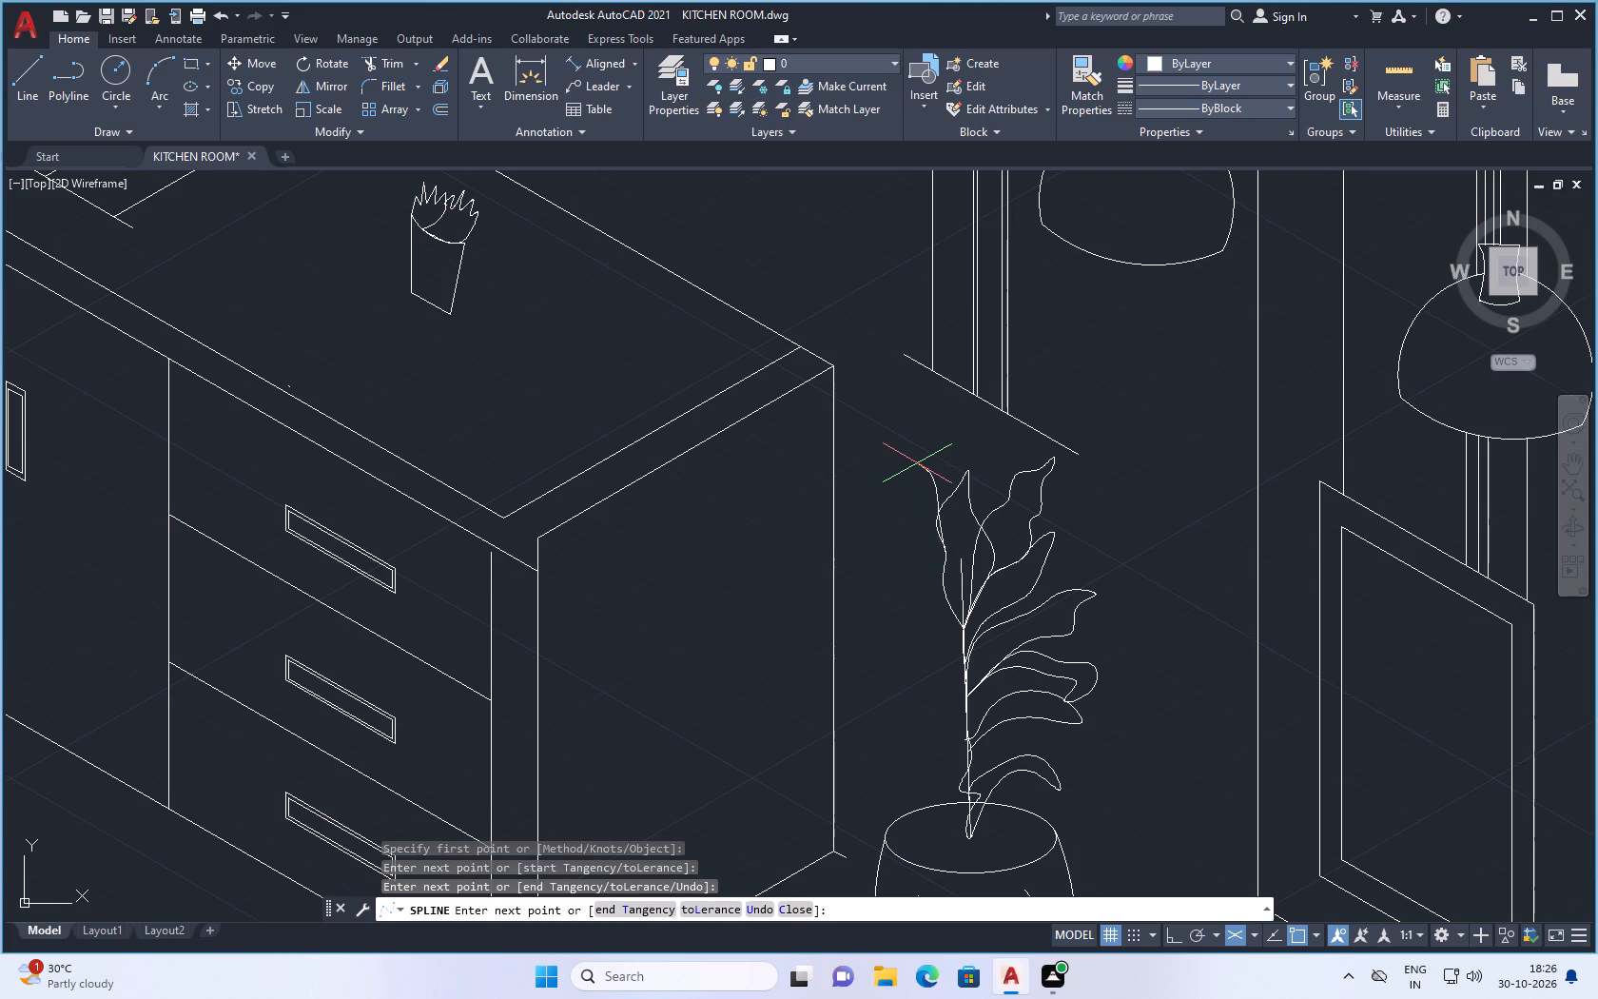
pyautogui.click(917, 463)
pyautogui.click(917, 449)
# Continue the spline down the leaf's bulging outer edge to the stem and end it a short way down along the stem.
pyautogui.click(902, 484)
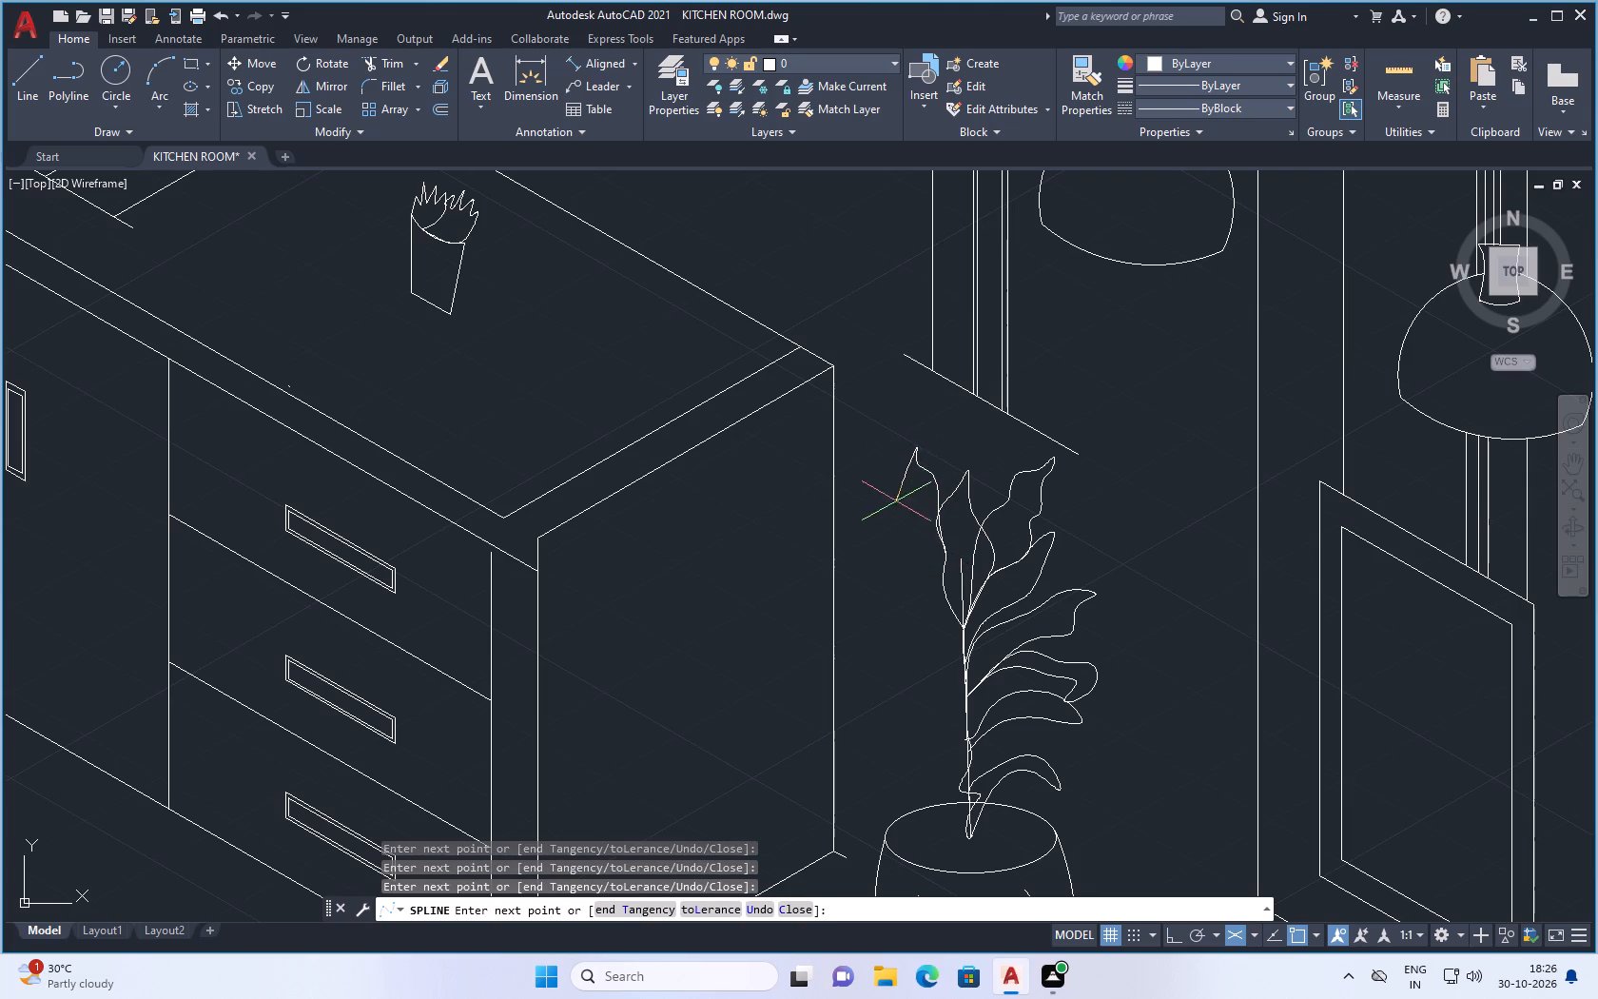
pyautogui.moveTo(887, 515); pyautogui.dragTo(887, 527)
pyautogui.click(917, 573)
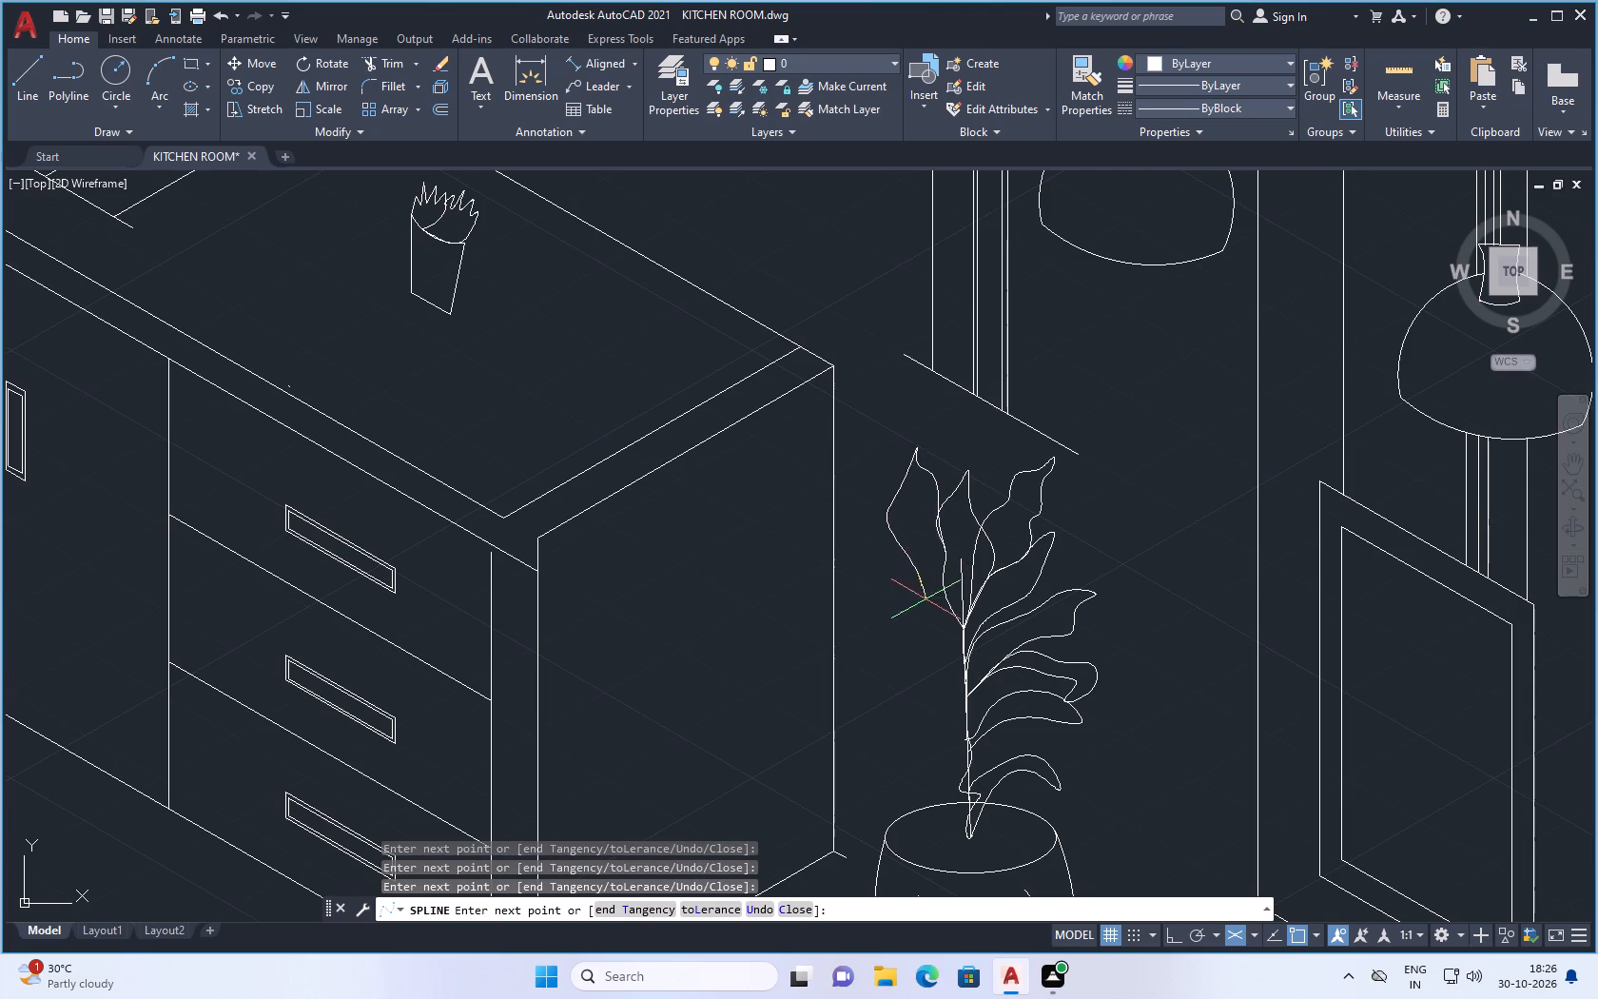
pyautogui.click(926, 603)
pyautogui.moveTo(950, 640); pyautogui.dragTo(960, 651)
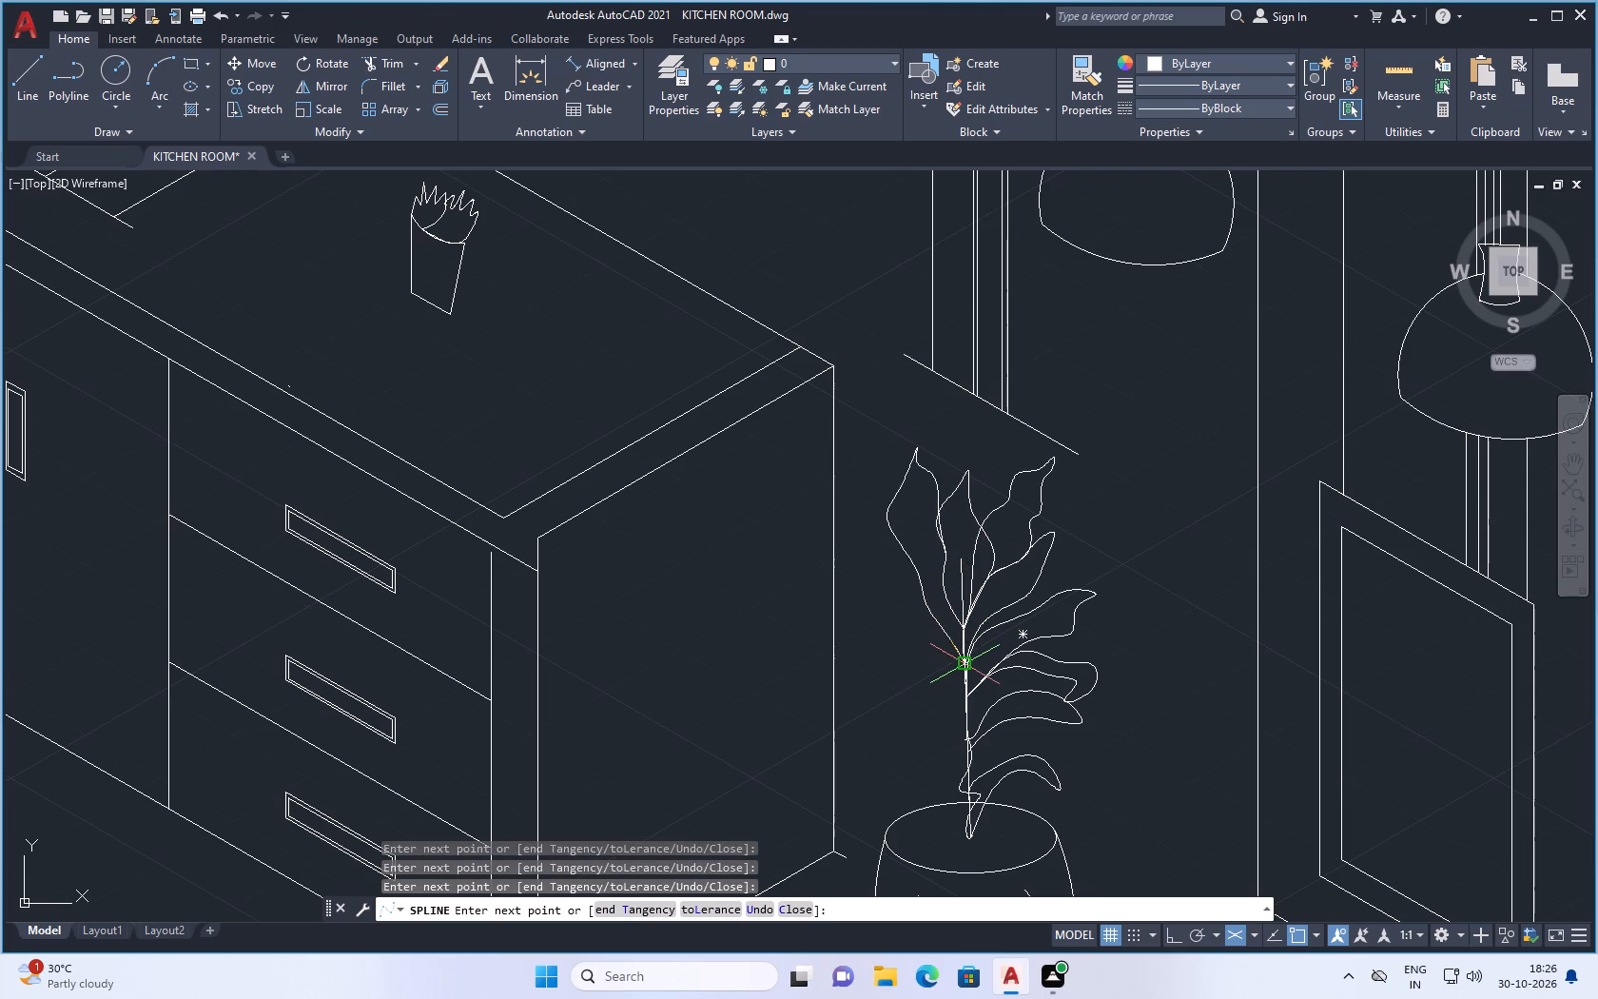
pyautogui.click(963, 673)
pyautogui.click(961, 702)
pyautogui.press('Return')
# Draw a tall spline leaf on the stem's left side, below the upper-left leaf, with a pointed upper tip and bulging outer edge back to the stem.
pyautogui.press('space')
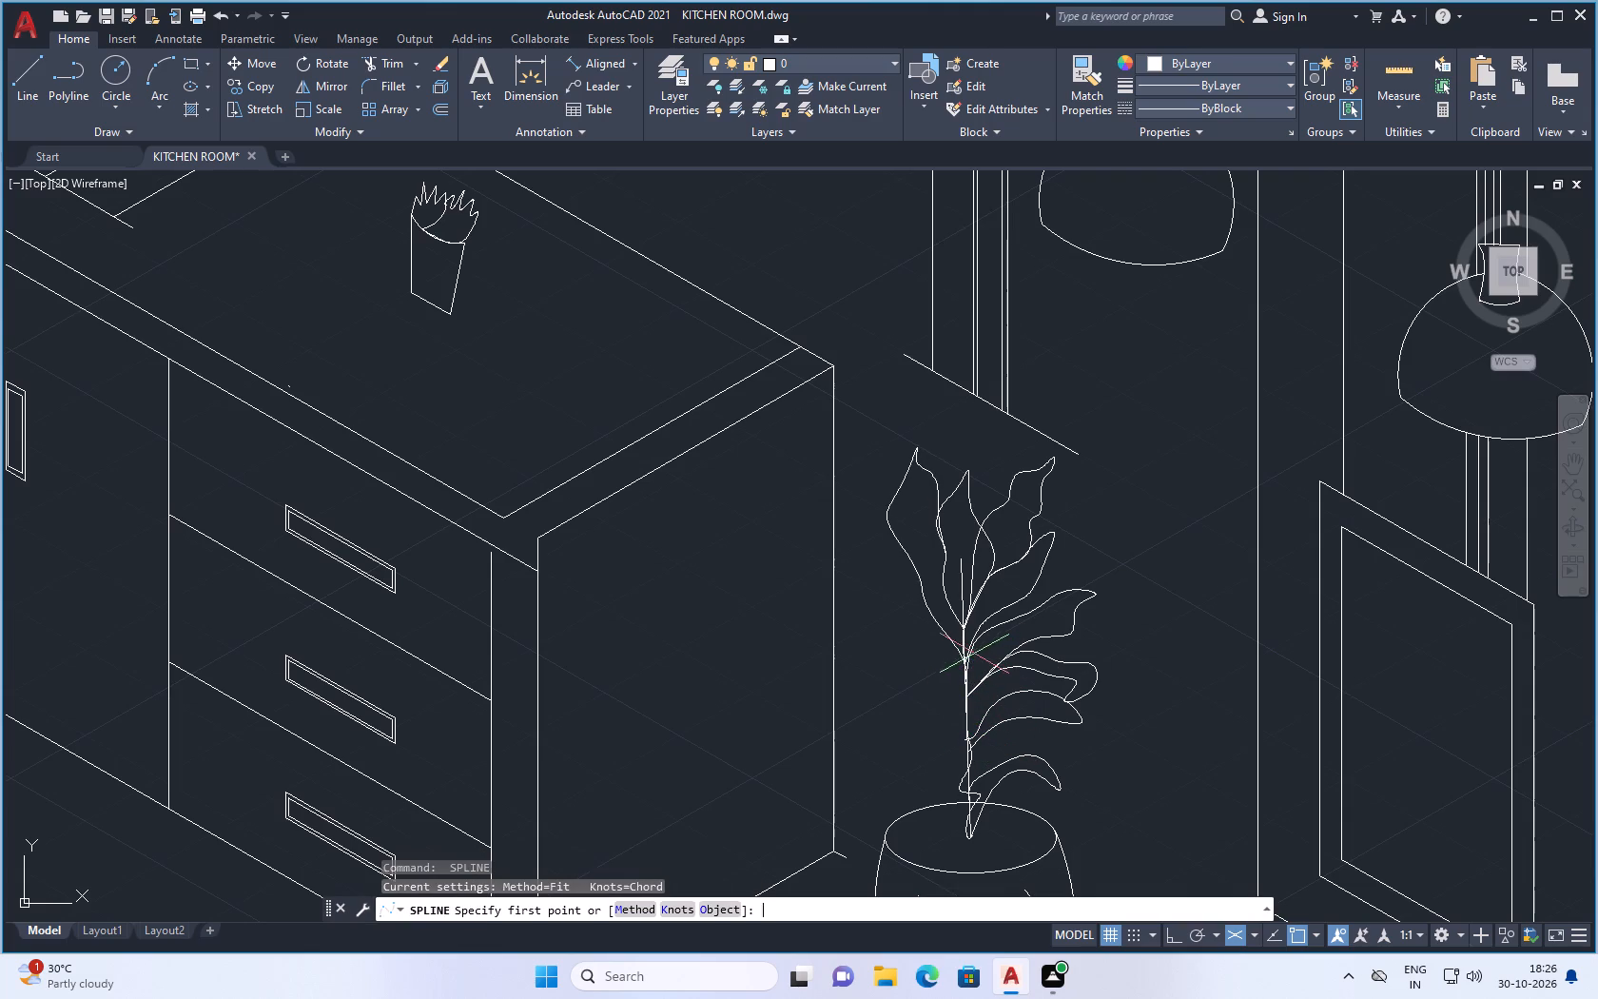
pyautogui.click(966, 667)
pyautogui.click(948, 638)
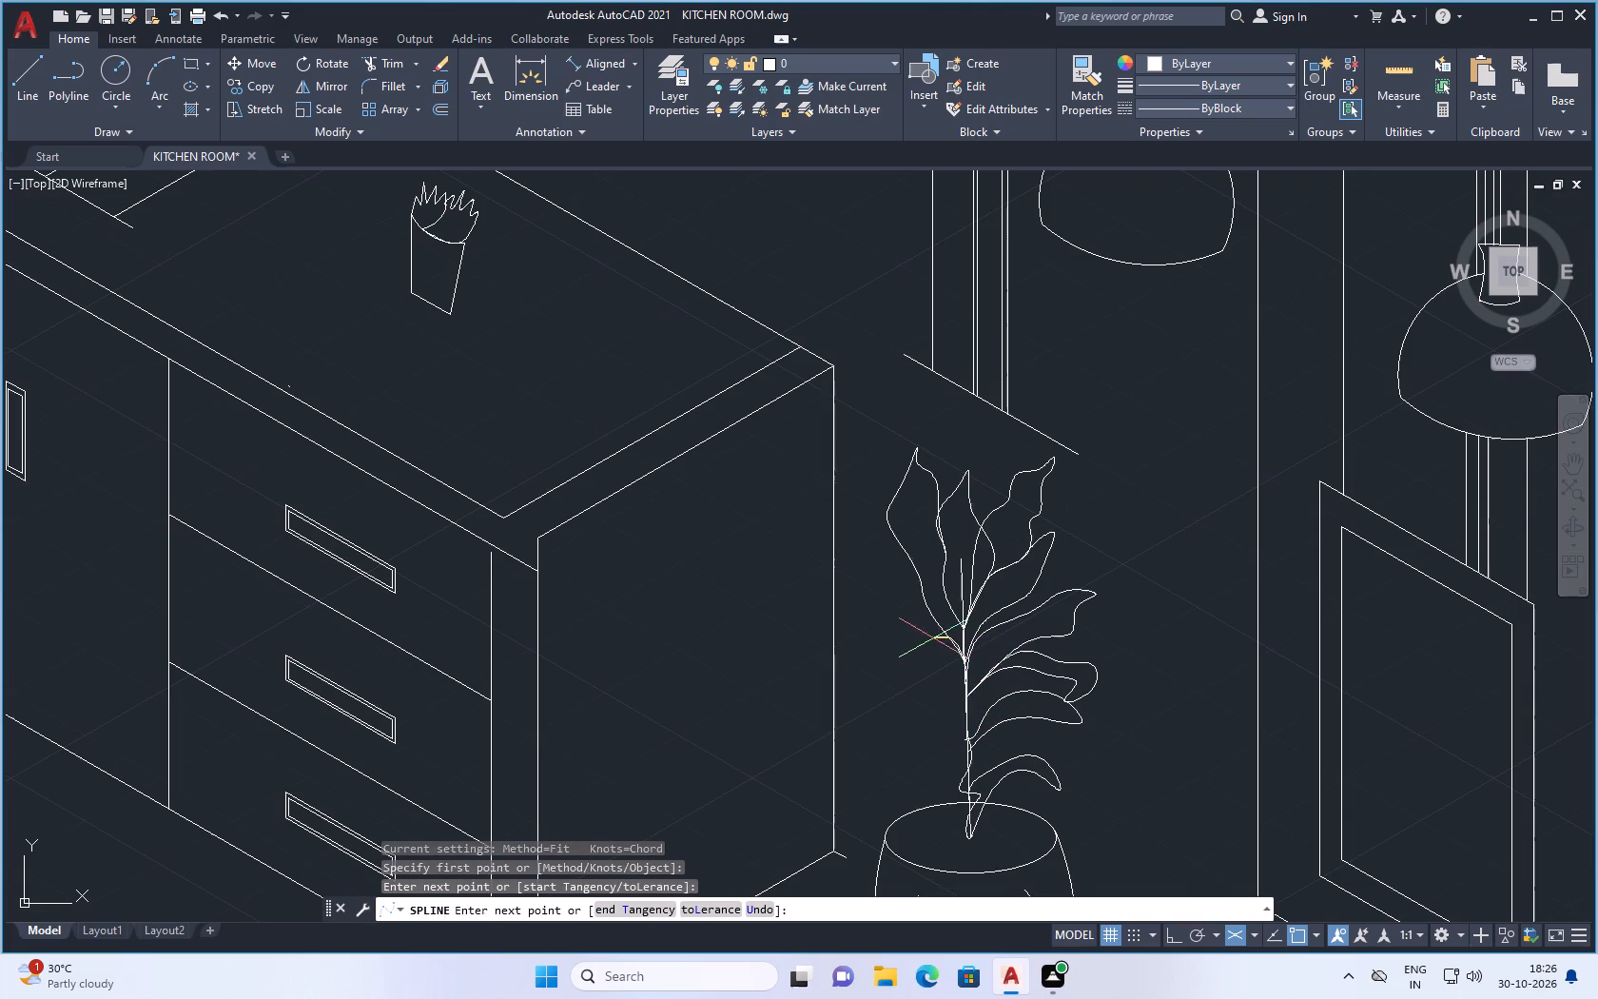
pyautogui.click(910, 618)
pyautogui.click(908, 599)
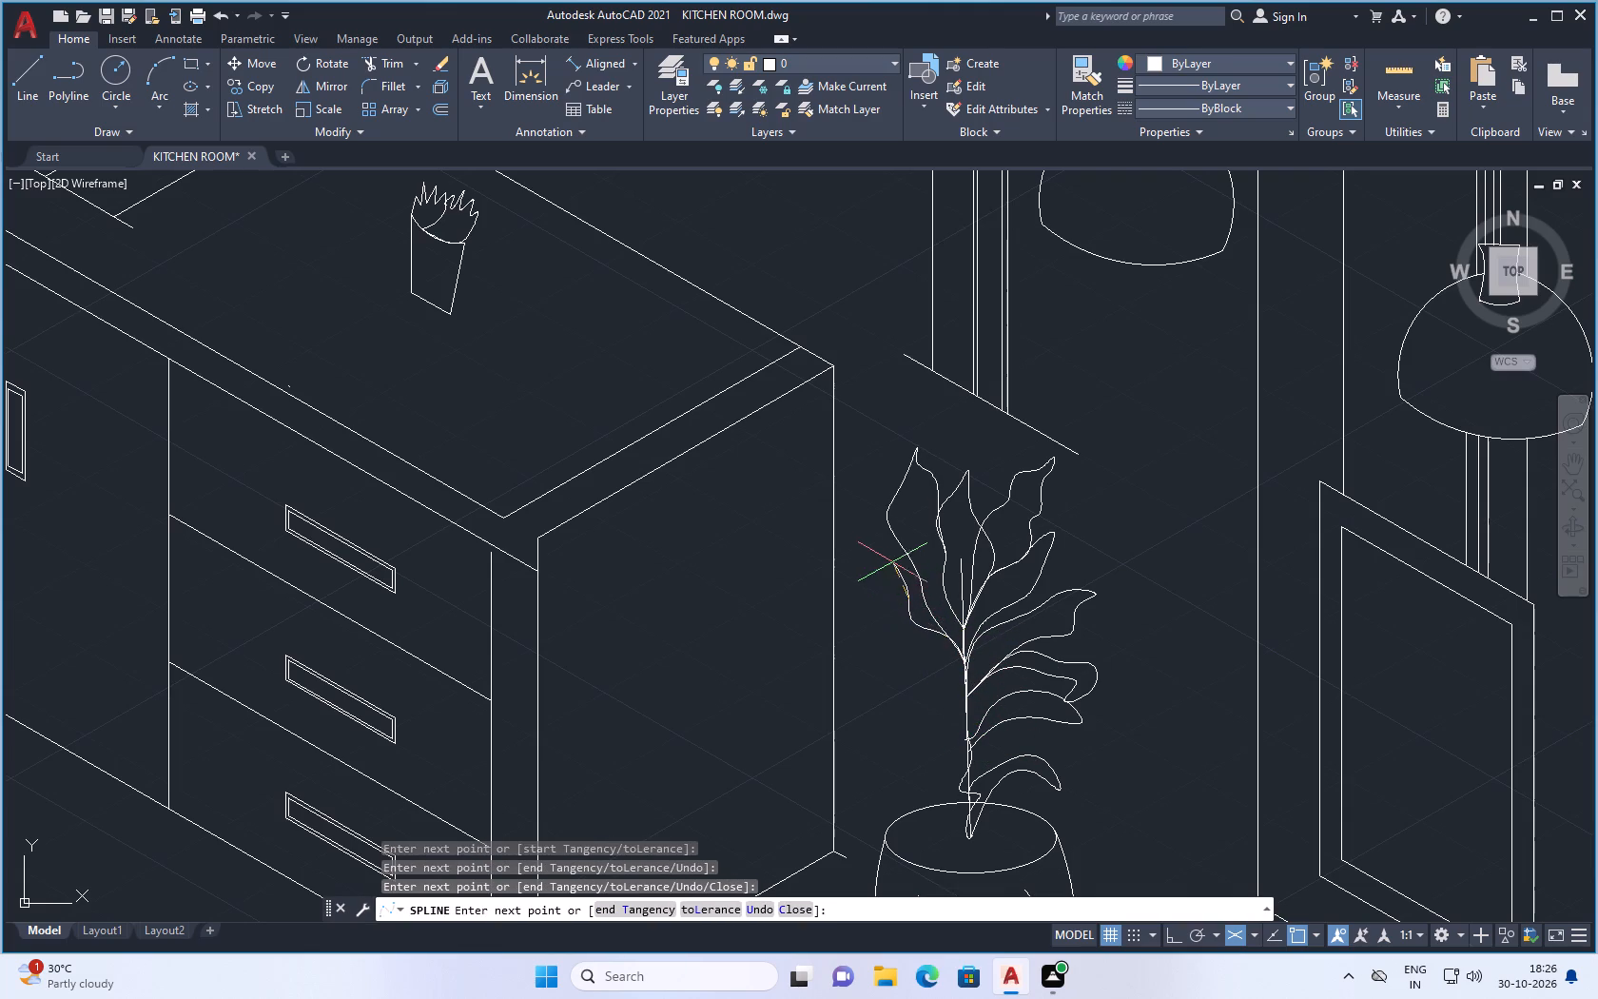
pyautogui.click(887, 557)
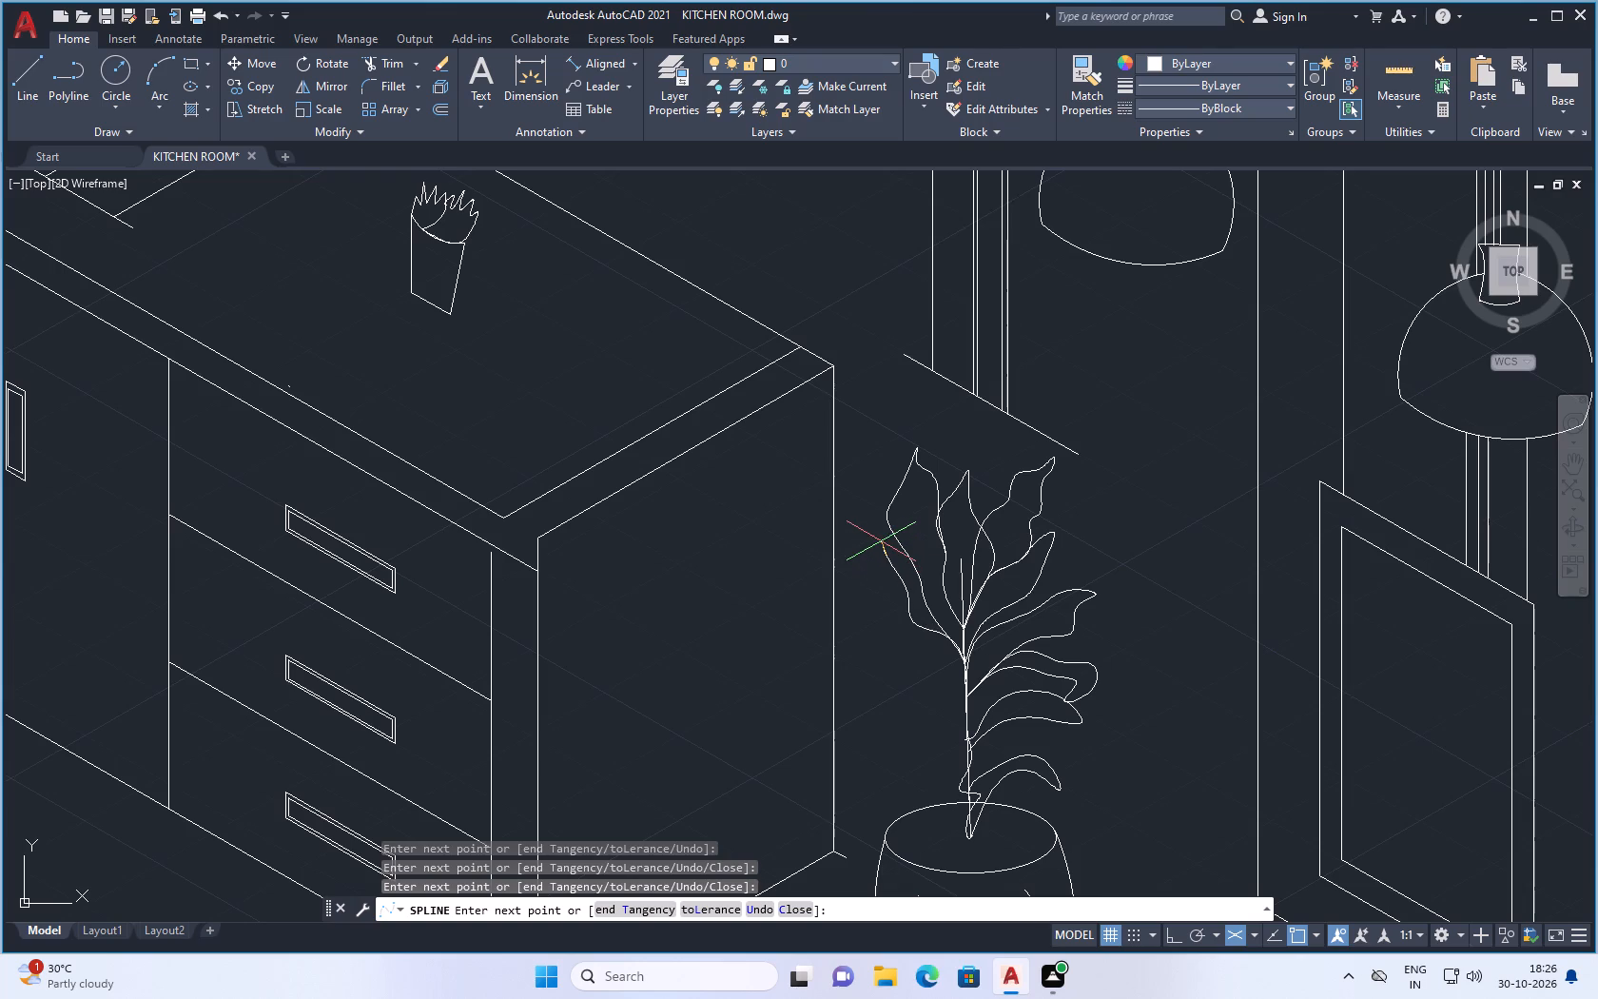
pyautogui.click(876, 538)
pyautogui.click(862, 572)
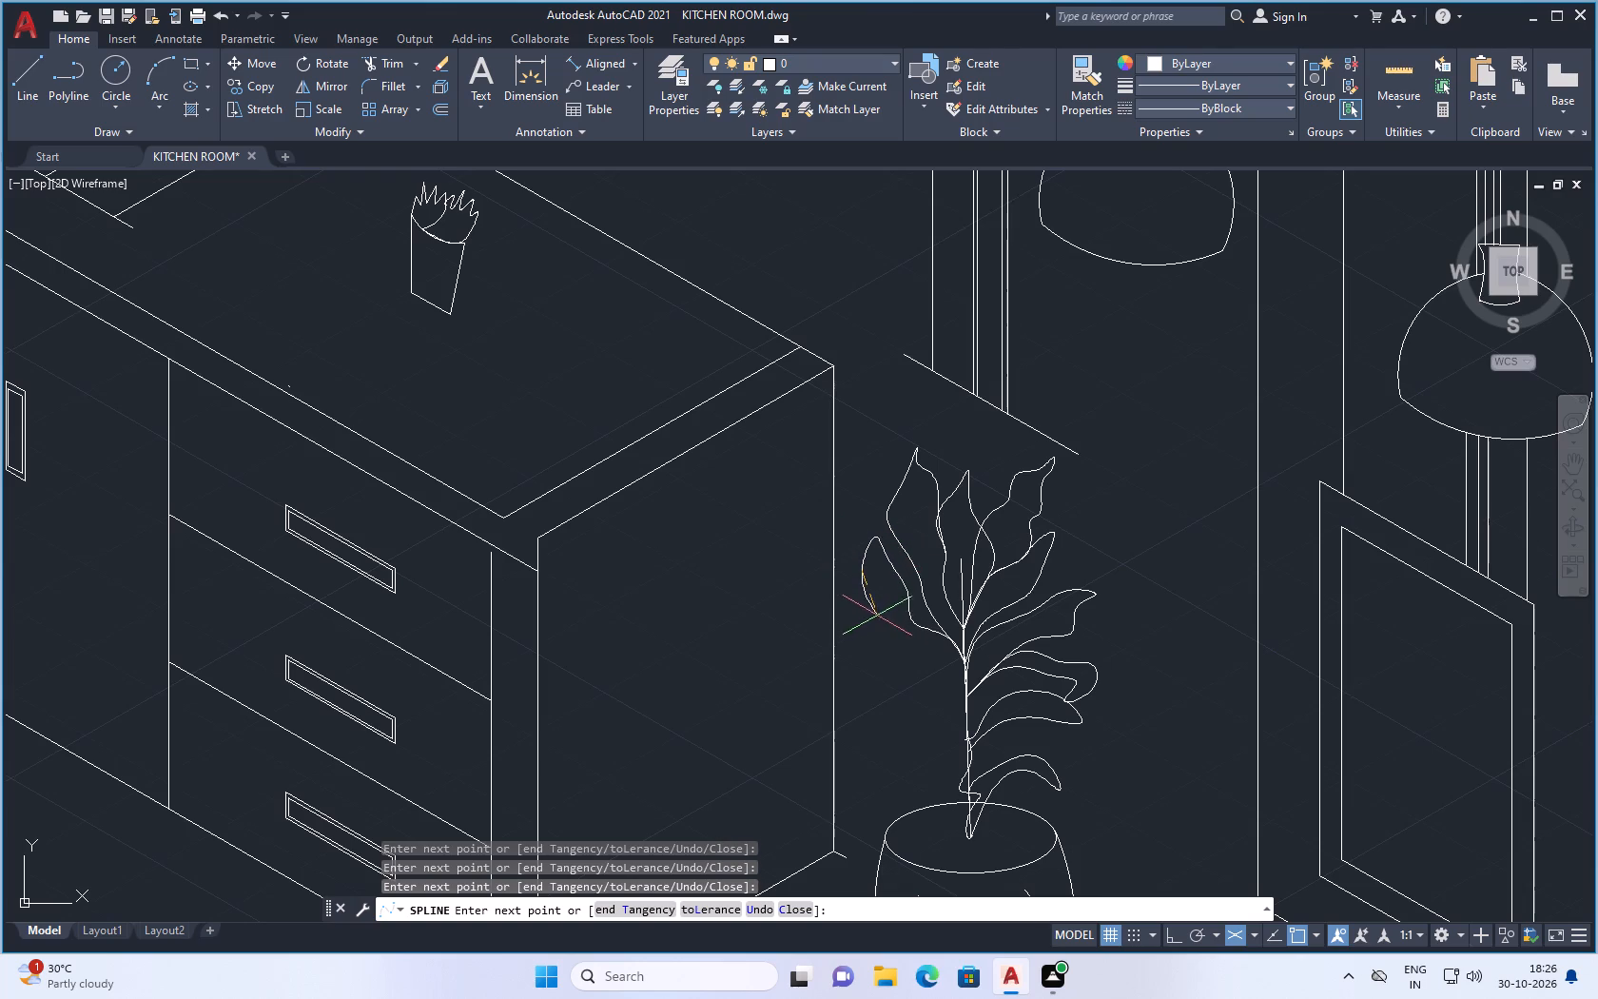
pyautogui.click(882, 621)
pyautogui.moveTo(903, 657); pyautogui.dragTo(911, 668)
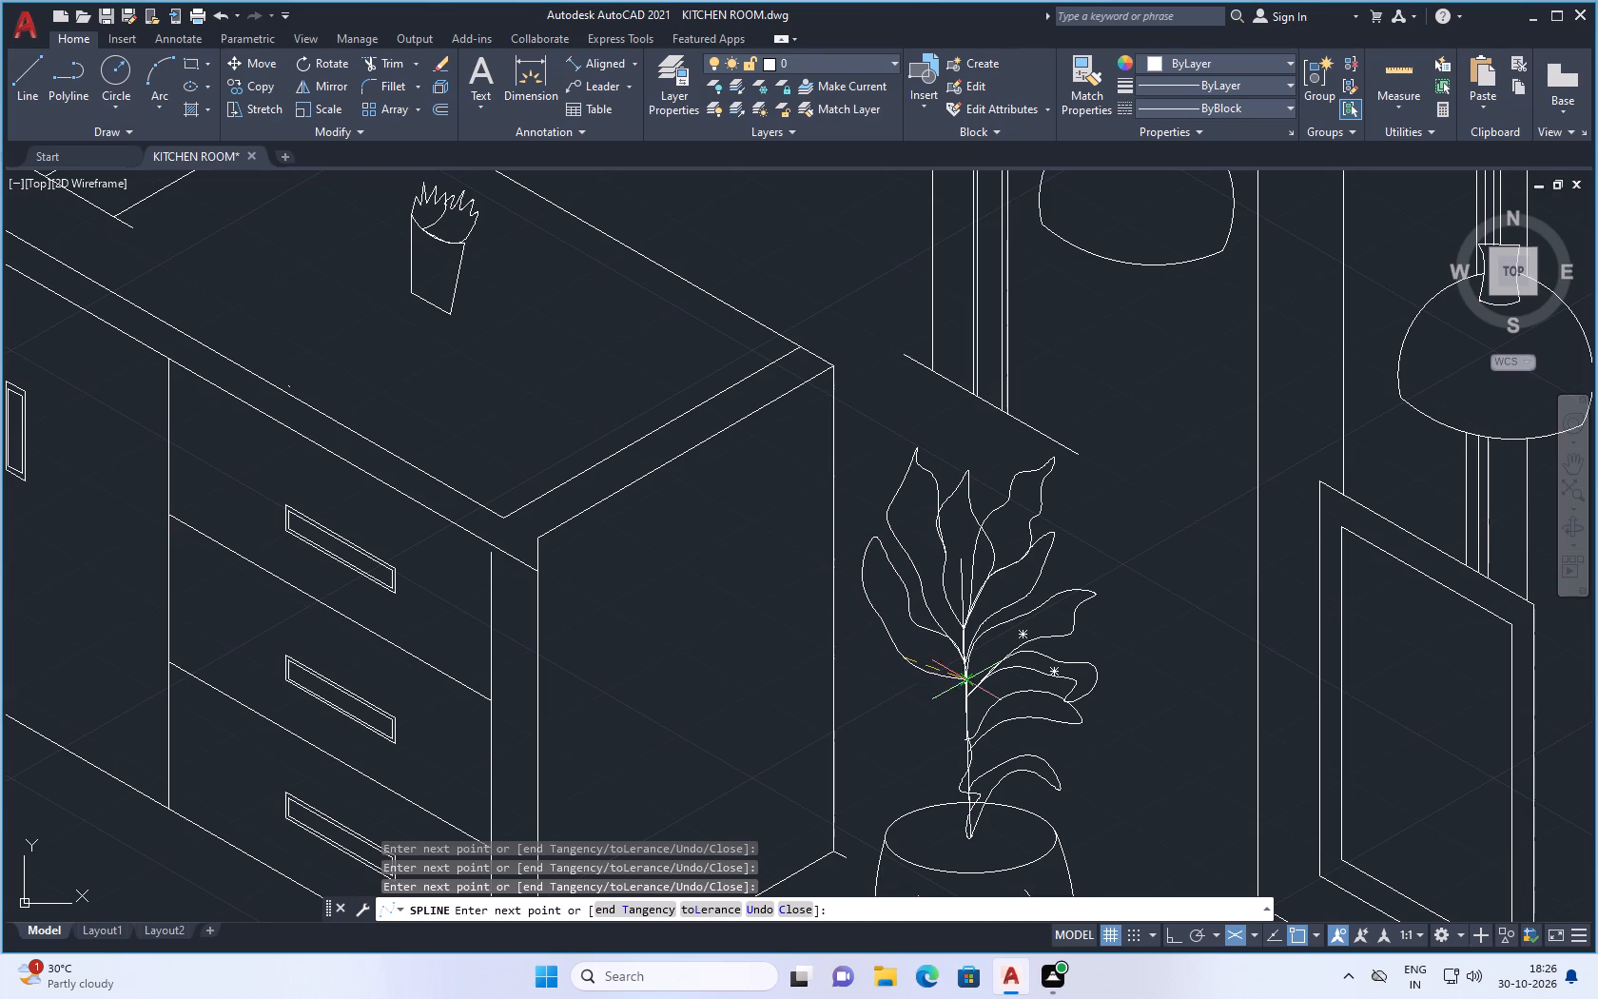
pyautogui.click(966, 692)
pyautogui.click(965, 728)
pyautogui.press('space')
# Draw a shorter spline leaf pointing left from the stem just below the tall left leaf, closing its lower edge back at the stem.
pyautogui.scroll(-1, 1017, 674)
pyautogui.scroll(1, 995, 698)
pyautogui.scroll(-2, 1005, 660)
pyautogui.scroll(2, 994, 674)
pyautogui.press('space')
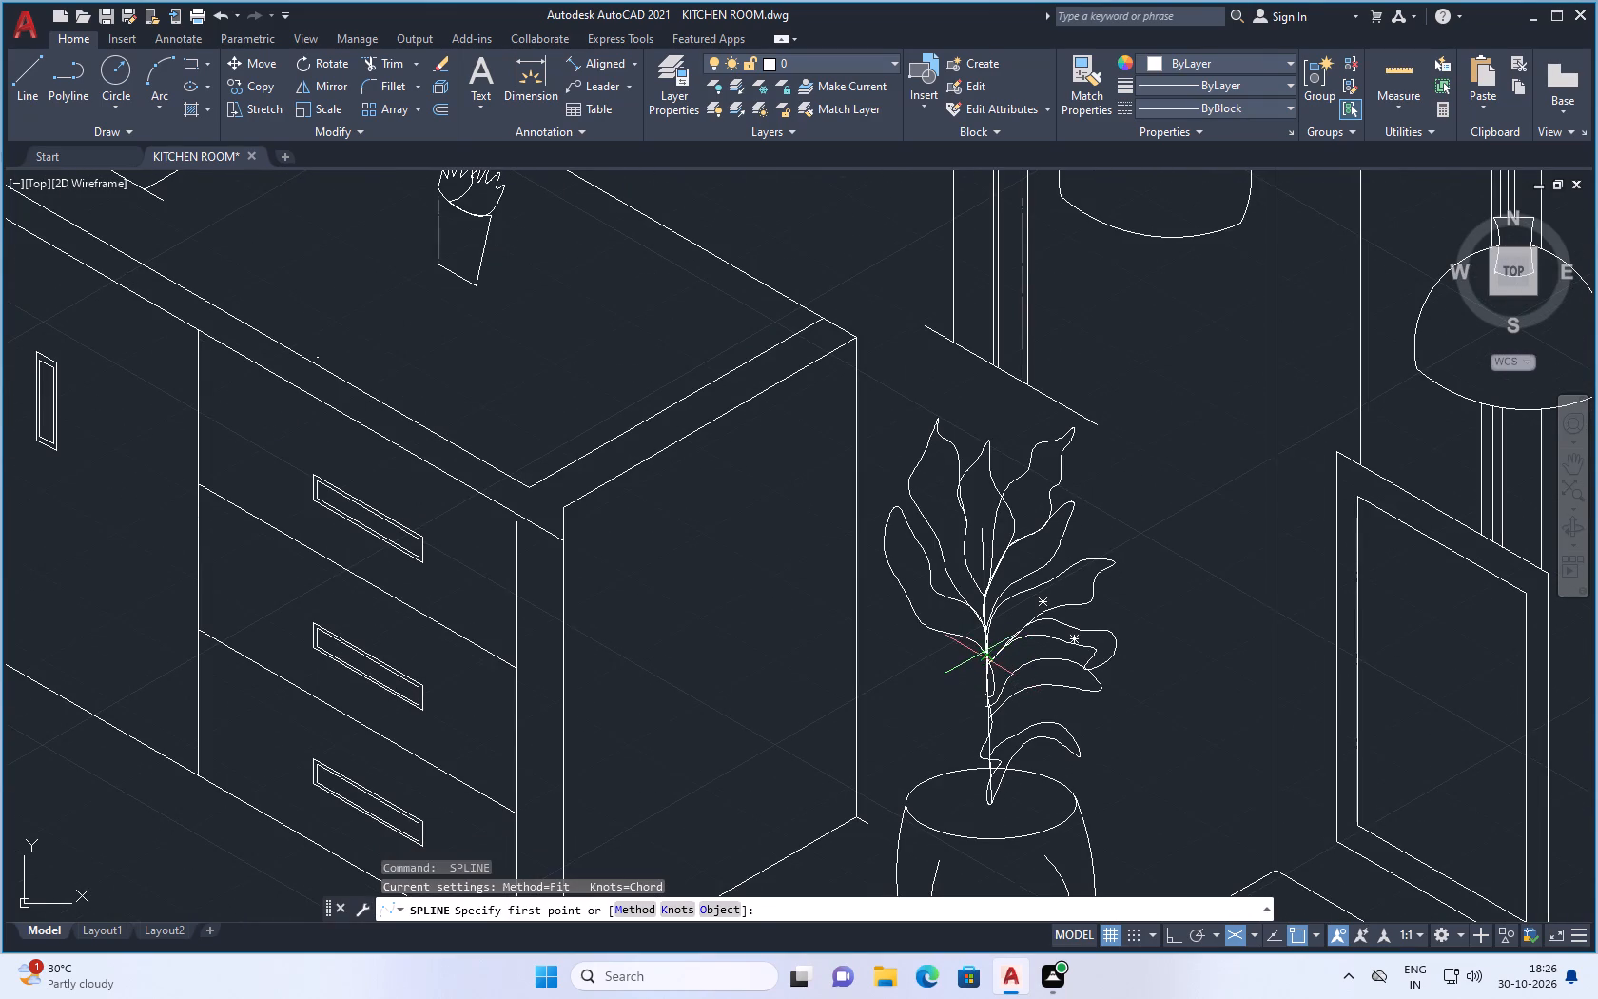
pyautogui.click(979, 655)
pyautogui.click(936, 629)
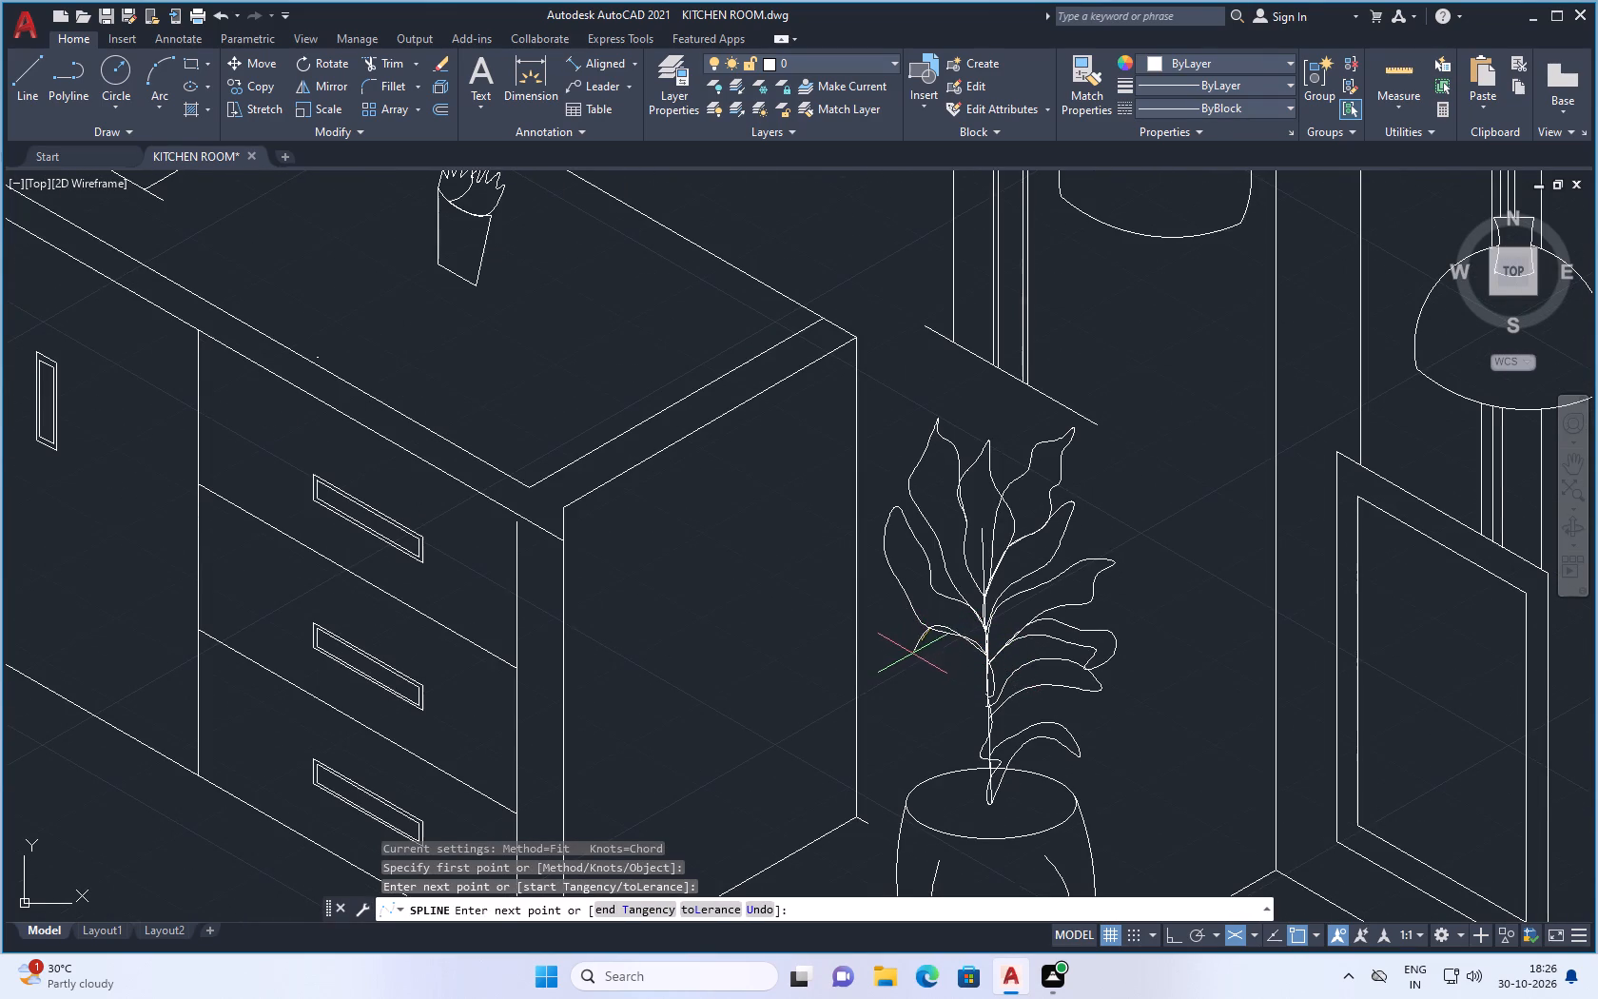
pyautogui.click(892, 624)
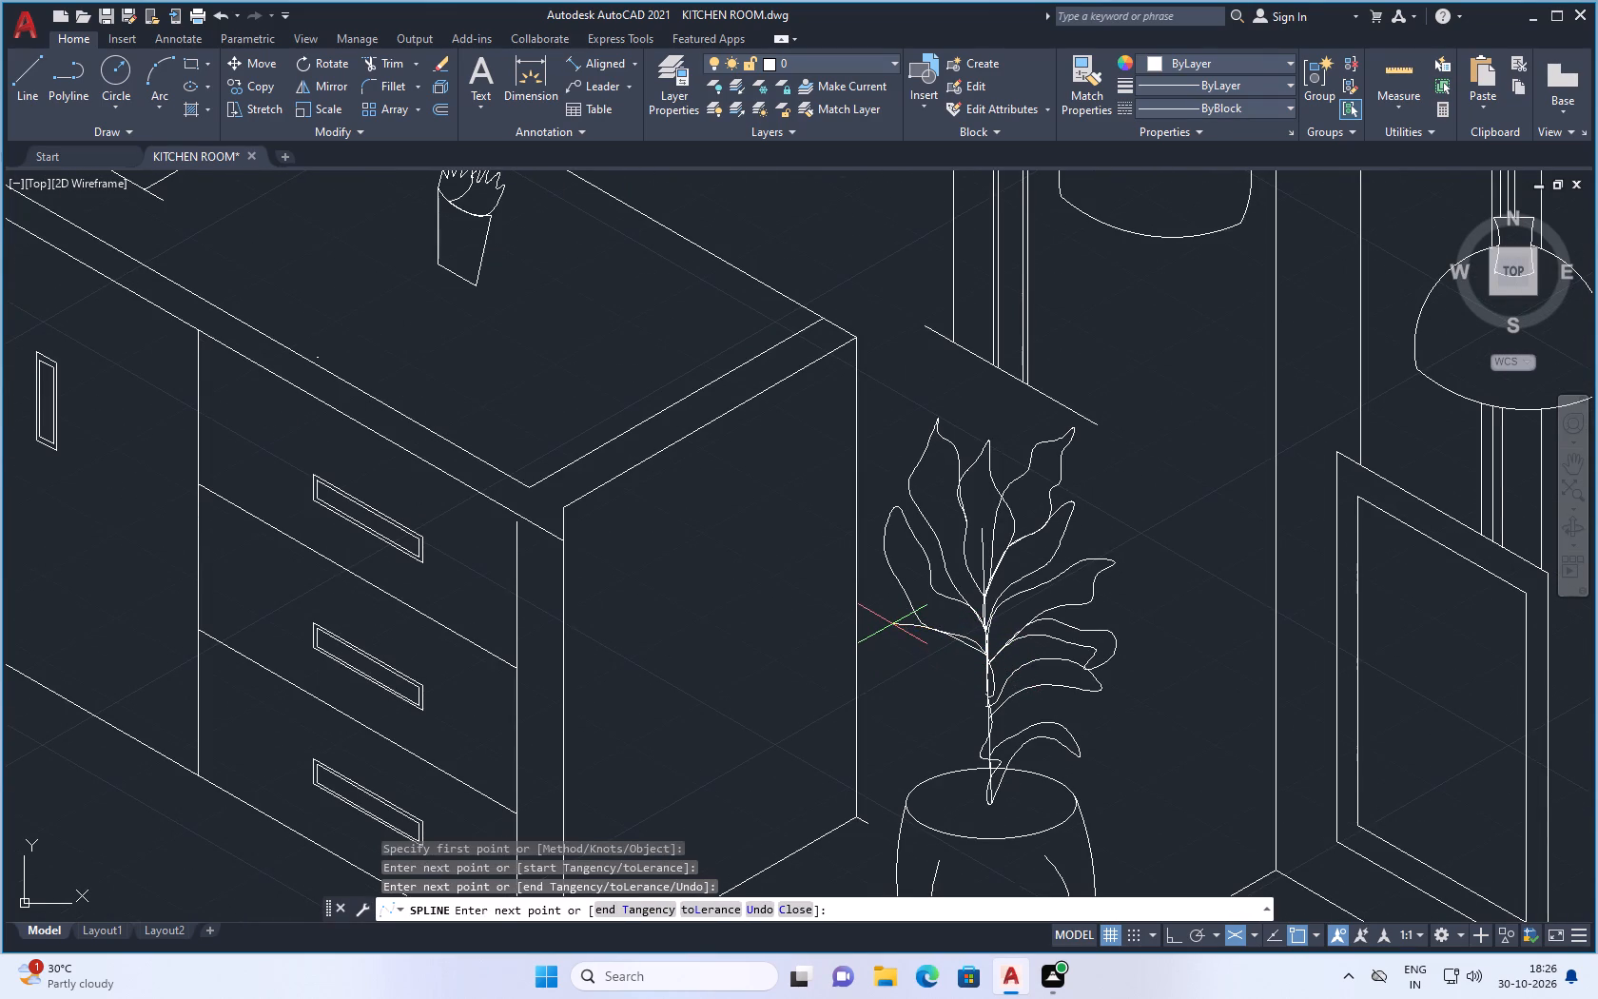
pyautogui.click(902, 641)
pyautogui.click(917, 664)
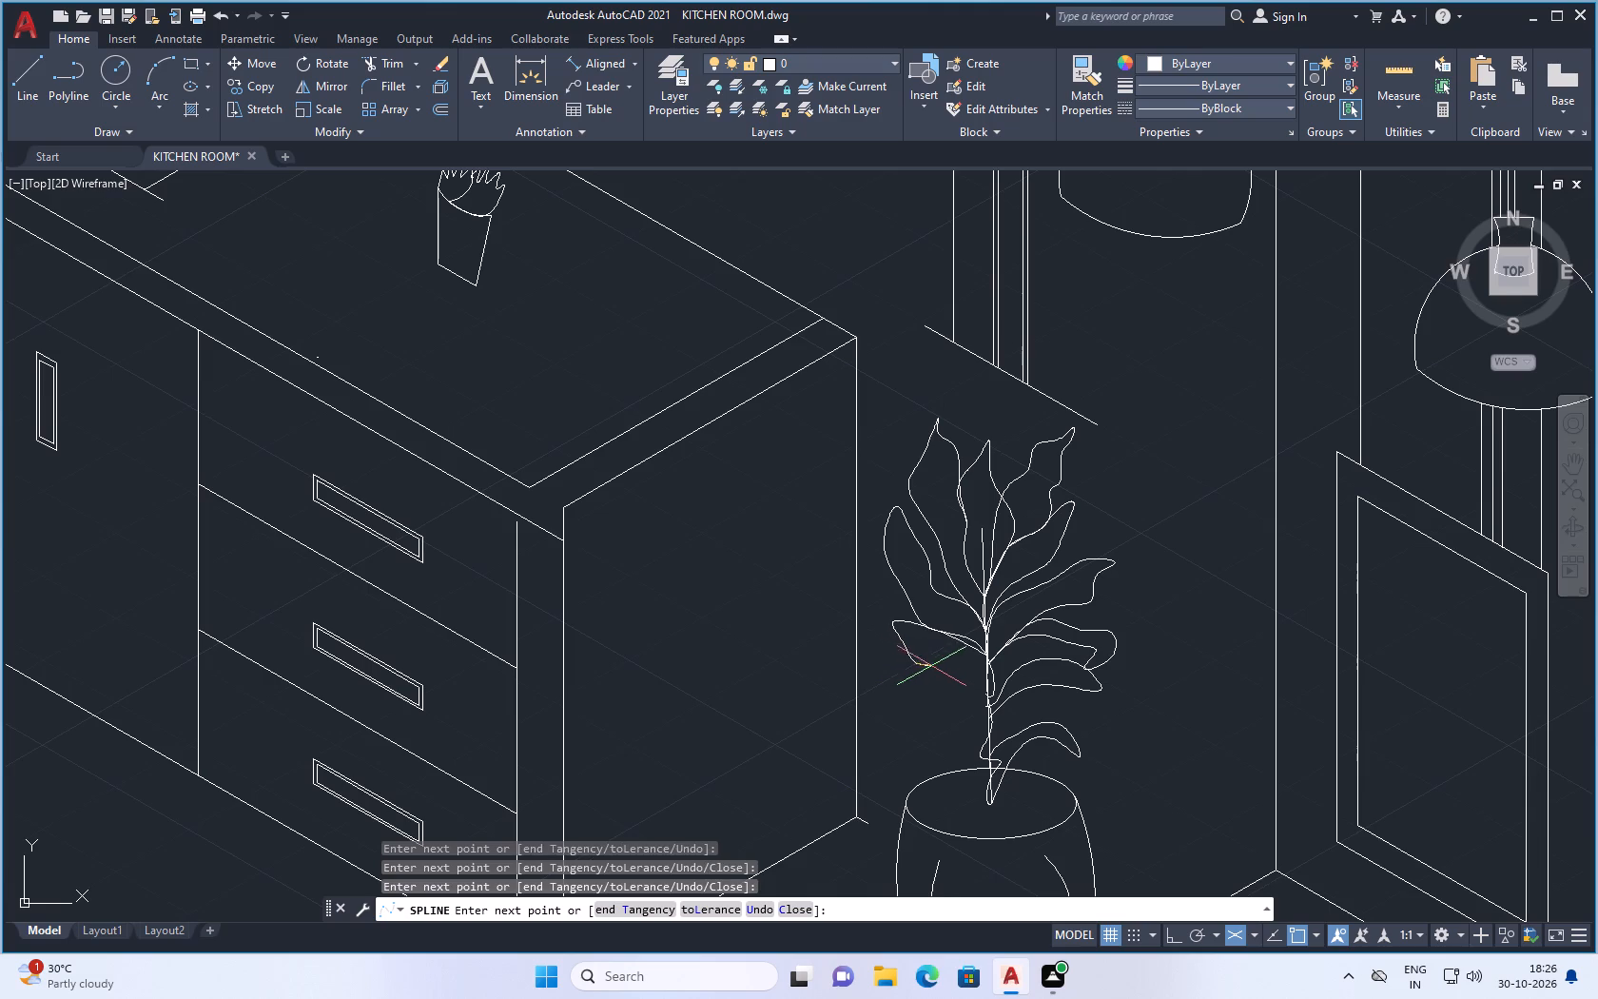
pyautogui.click(945, 663)
pyautogui.click(962, 660)
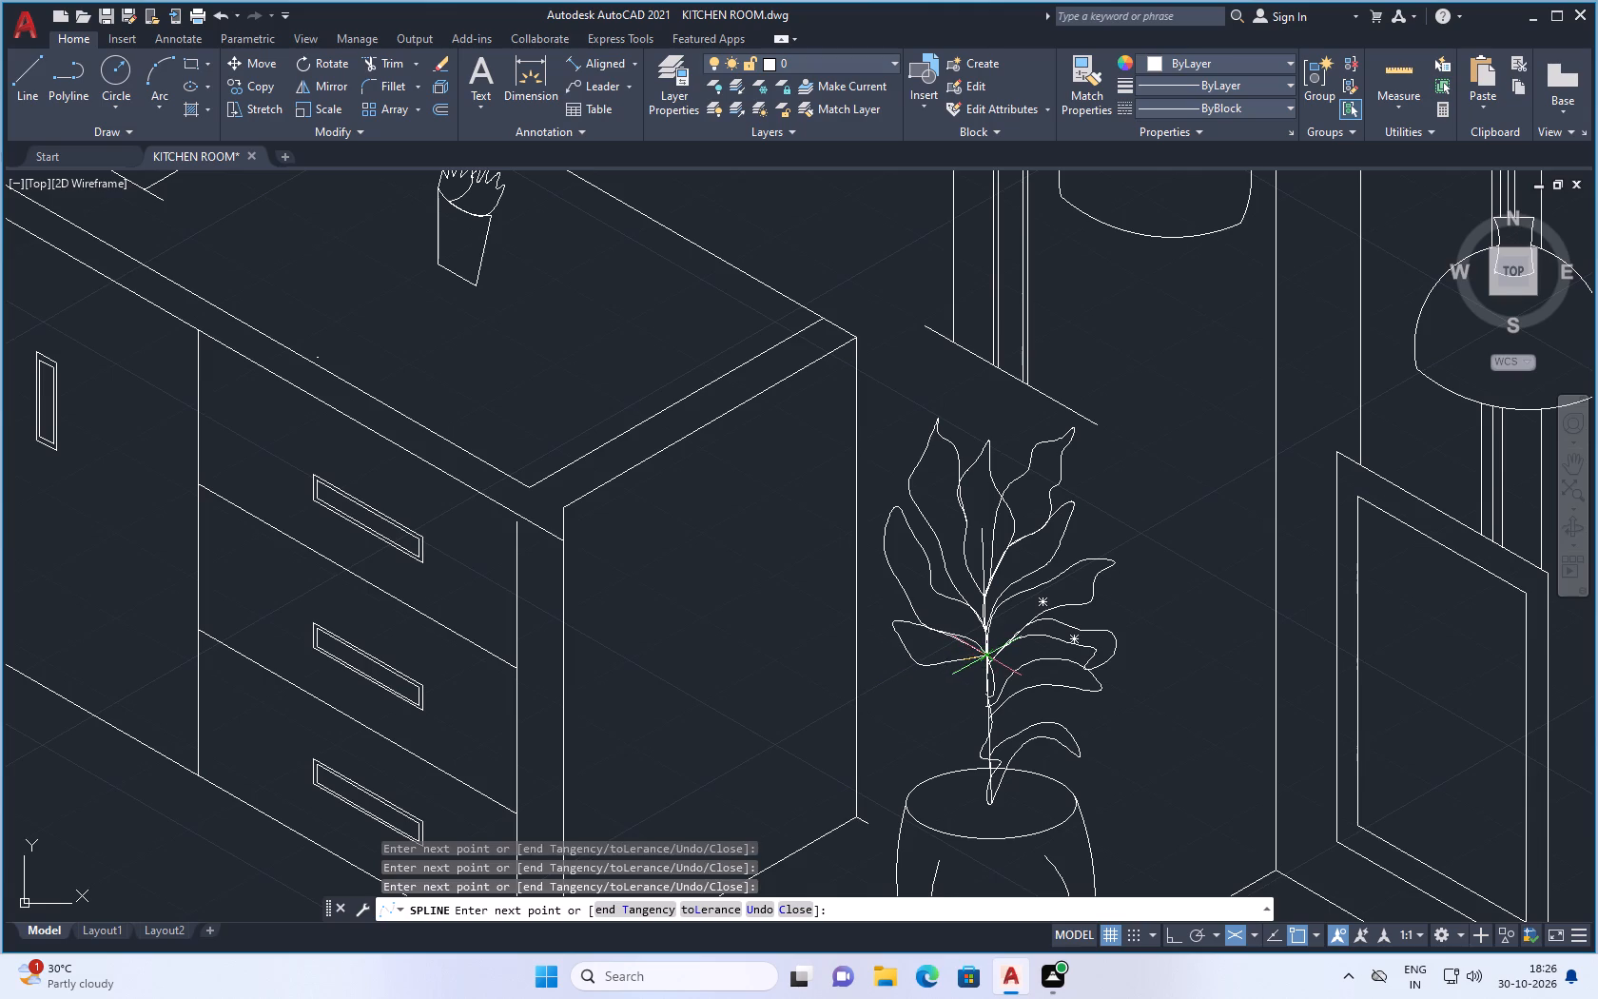
pyautogui.click(990, 656)
pyautogui.press('space')
# Draw a drooping spline leaf below the left-pointing leaf, curving out to a downturned tip and back to end a short way down the stem.
pyautogui.press('space')
pyautogui.click(979, 667)
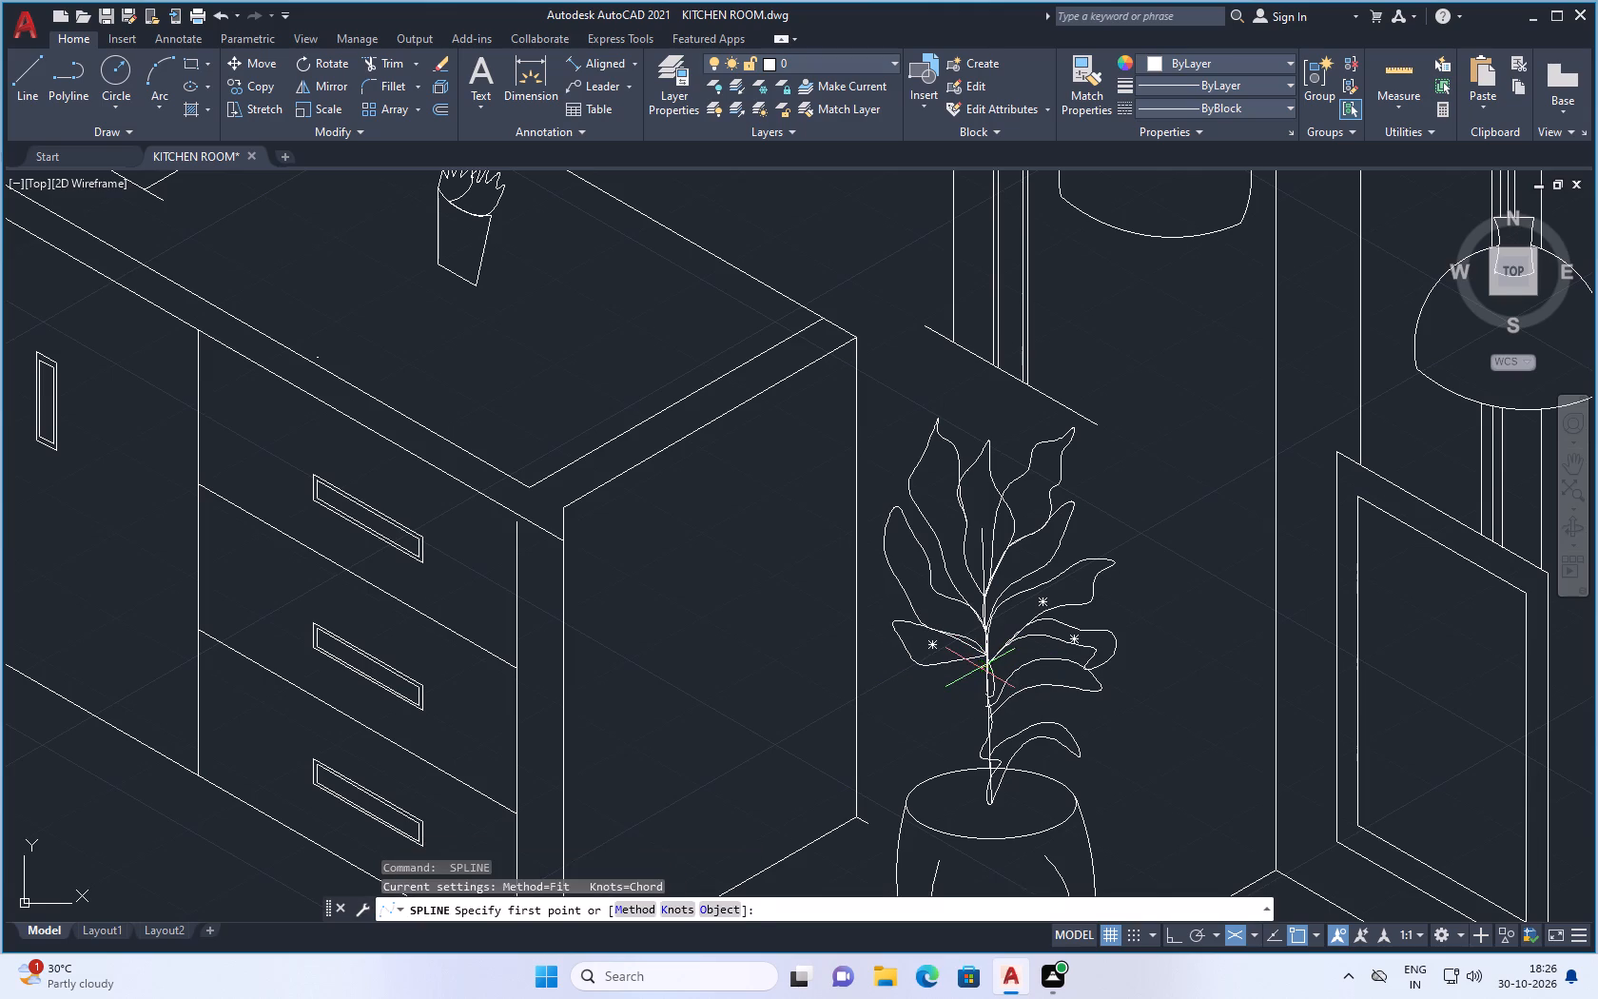
pyautogui.click(956, 663)
pyautogui.click(932, 676)
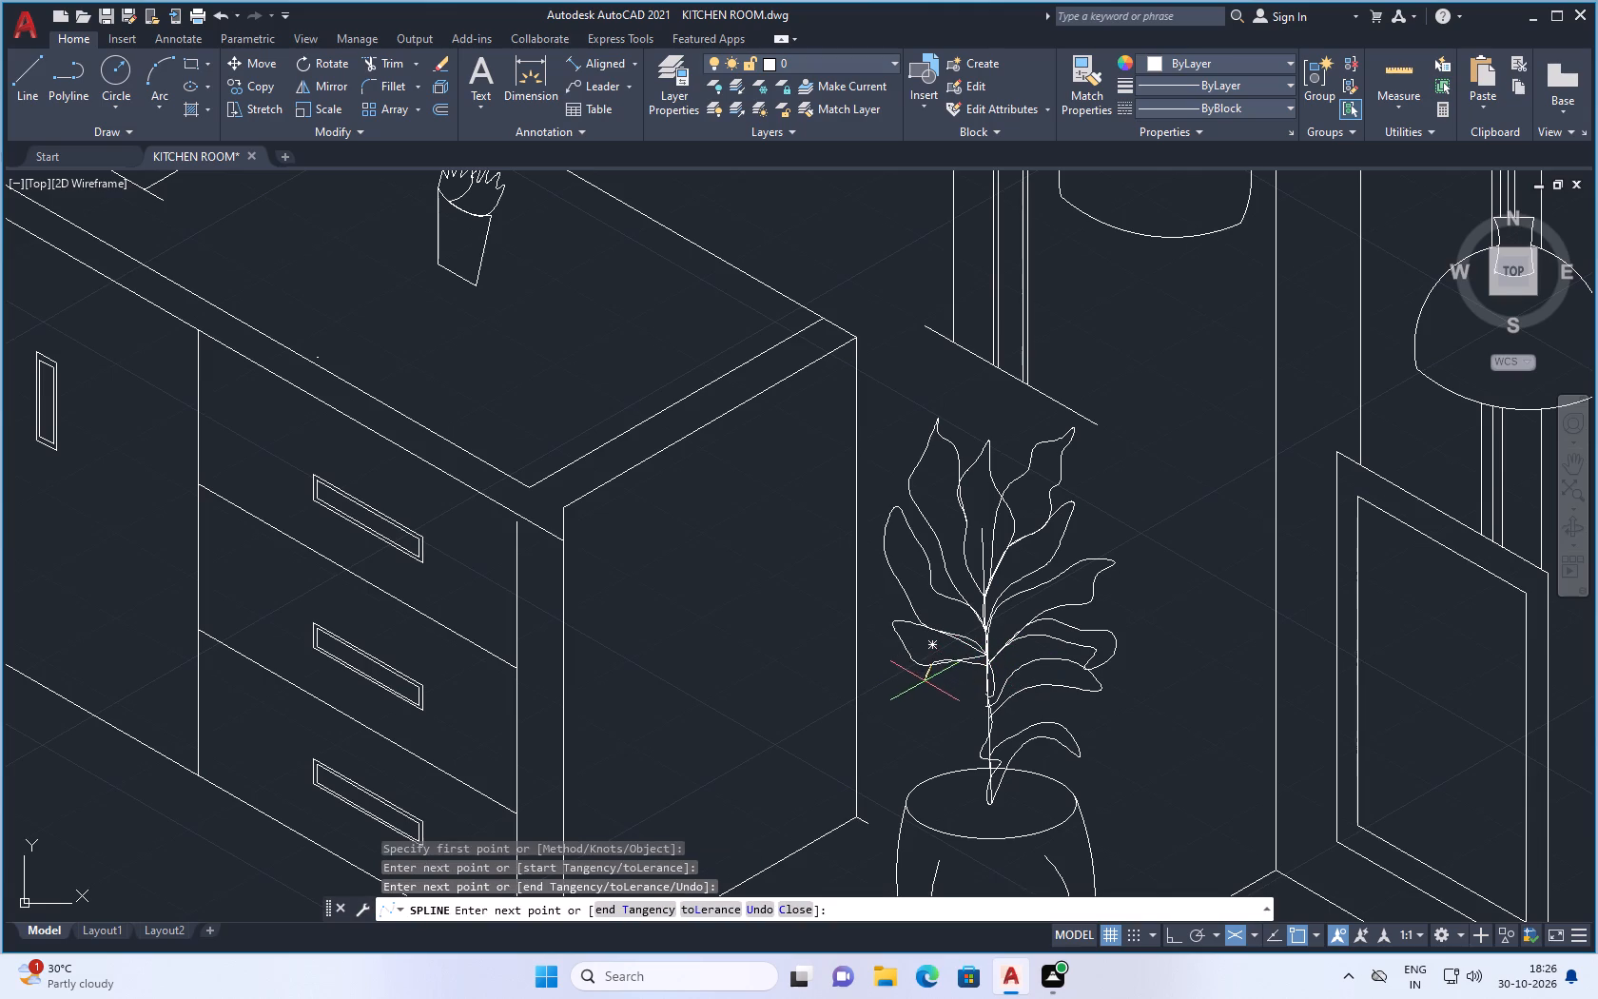
pyautogui.click(909, 685)
pyautogui.click(887, 698)
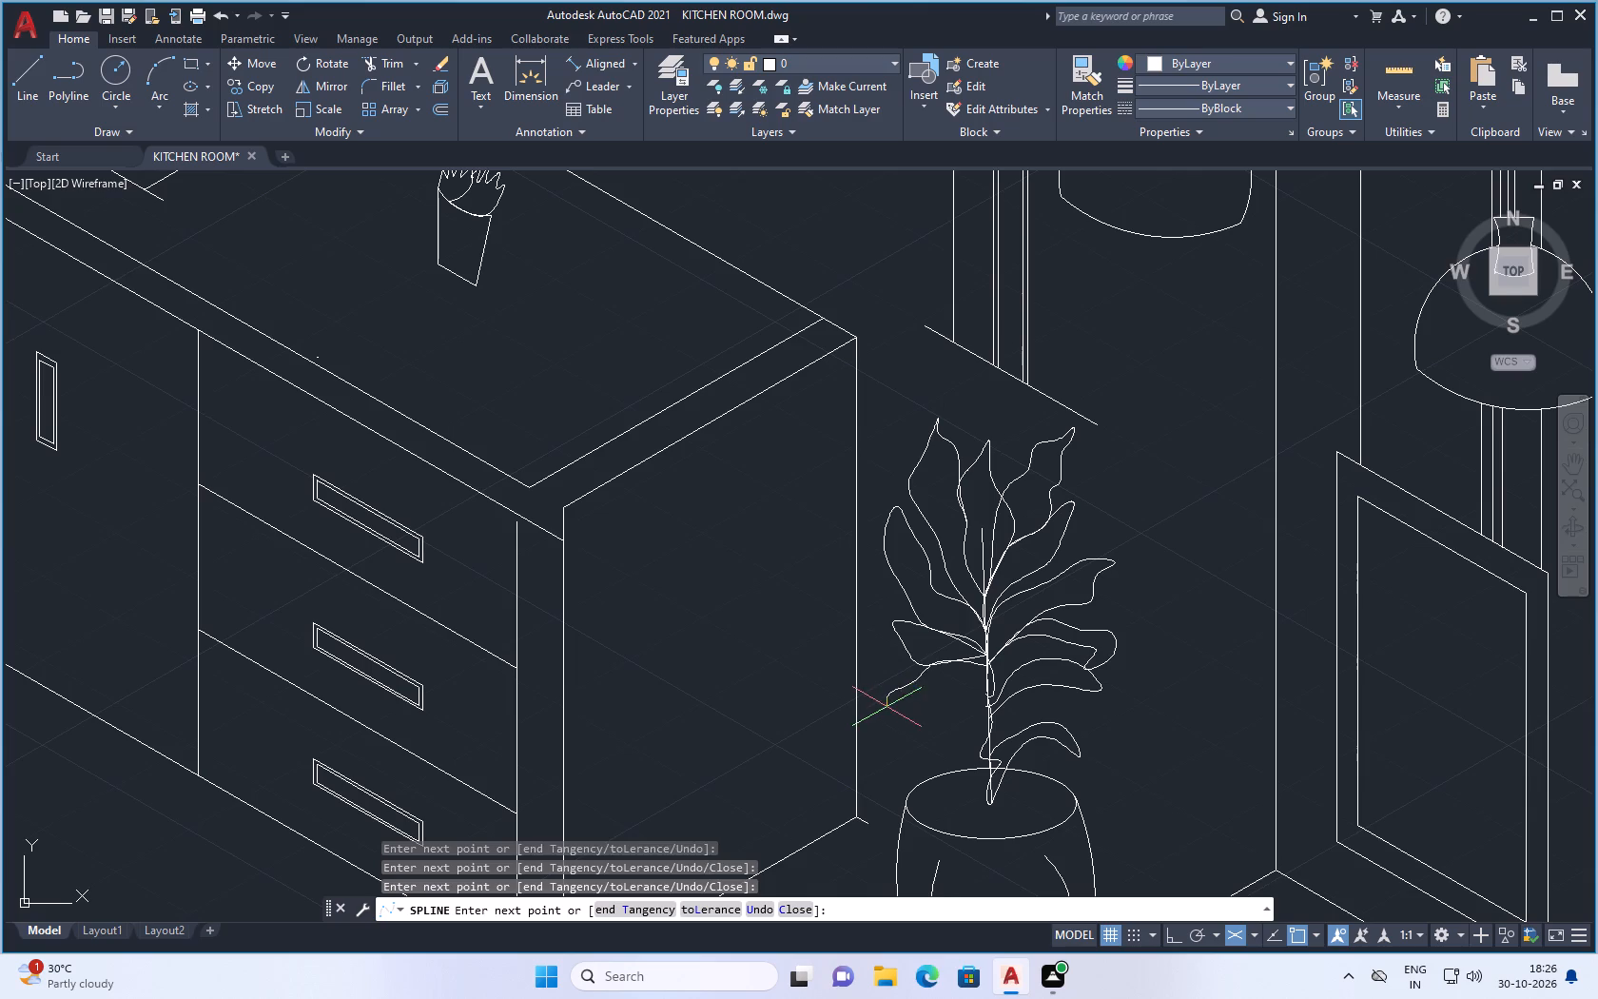
pyautogui.click(890, 715)
pyautogui.click(898, 726)
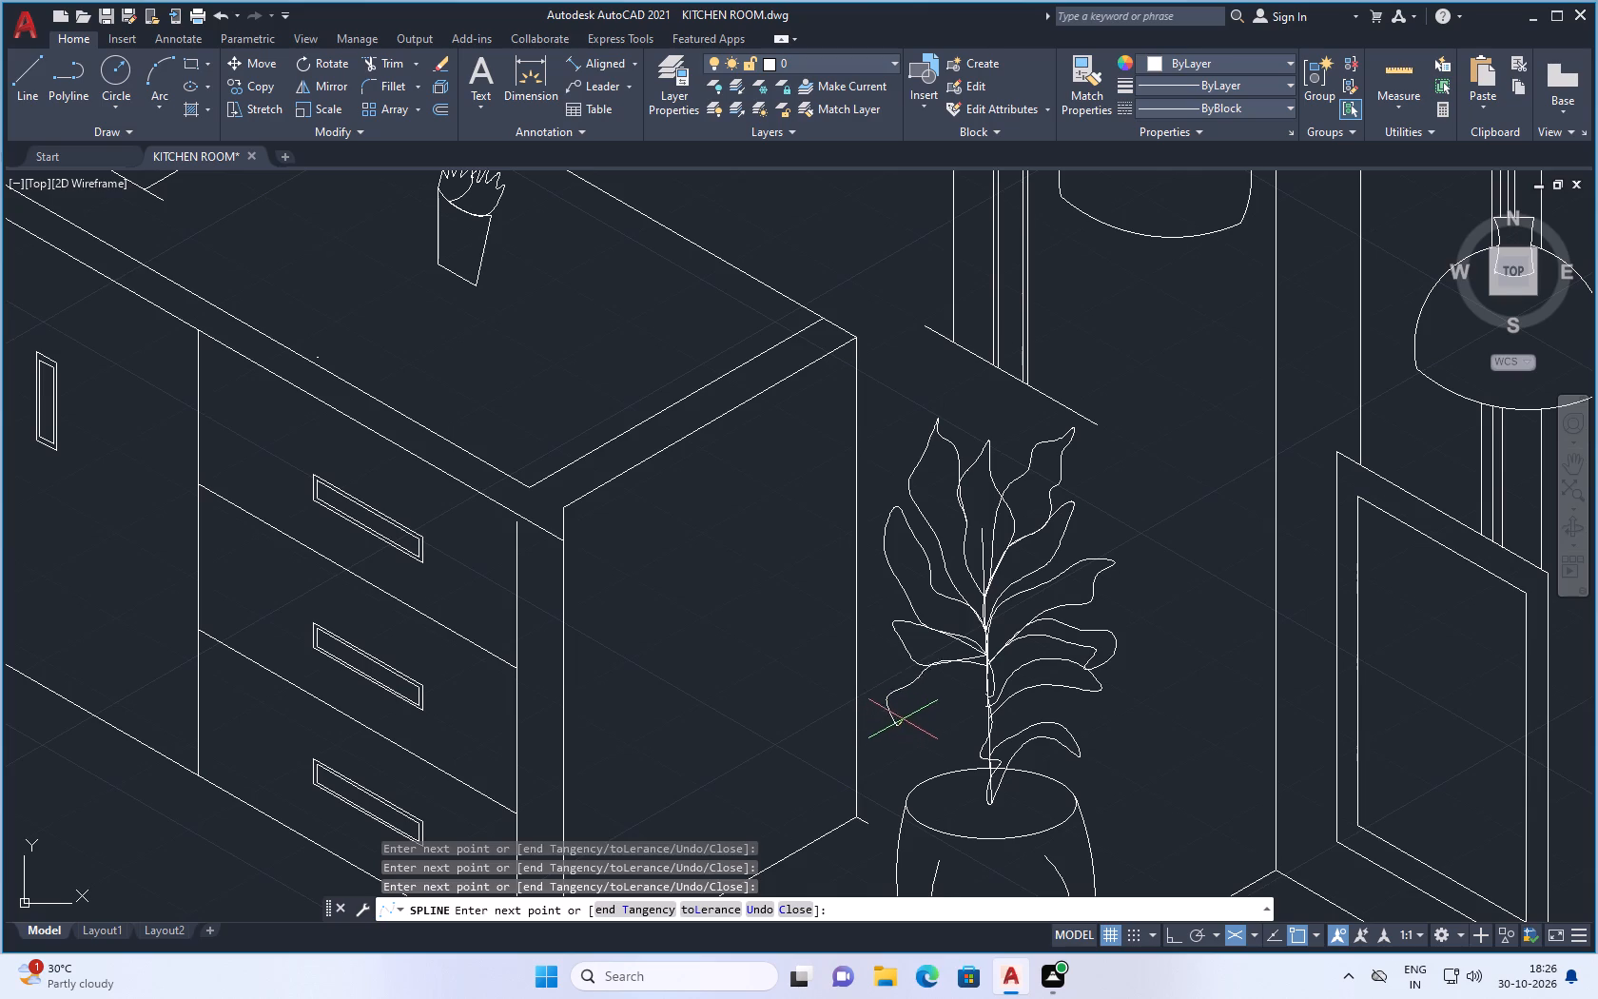
pyautogui.click(903, 717)
pyautogui.click(913, 706)
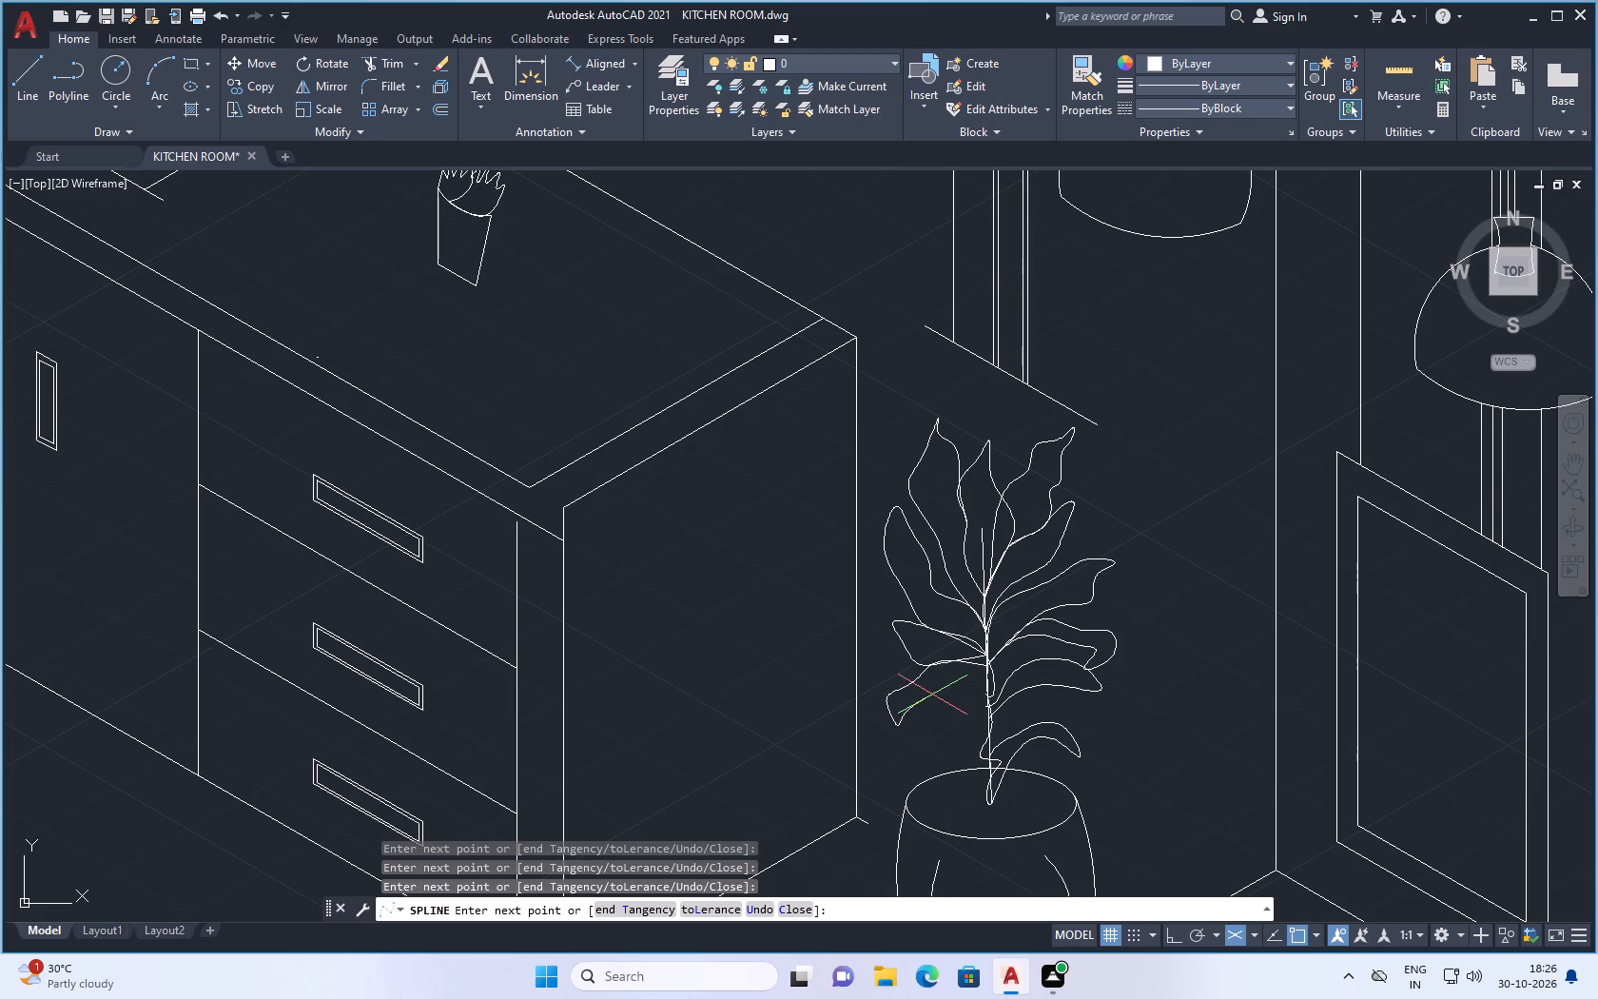
pyautogui.click(932, 689)
pyautogui.click(962, 683)
pyautogui.click(975, 688)
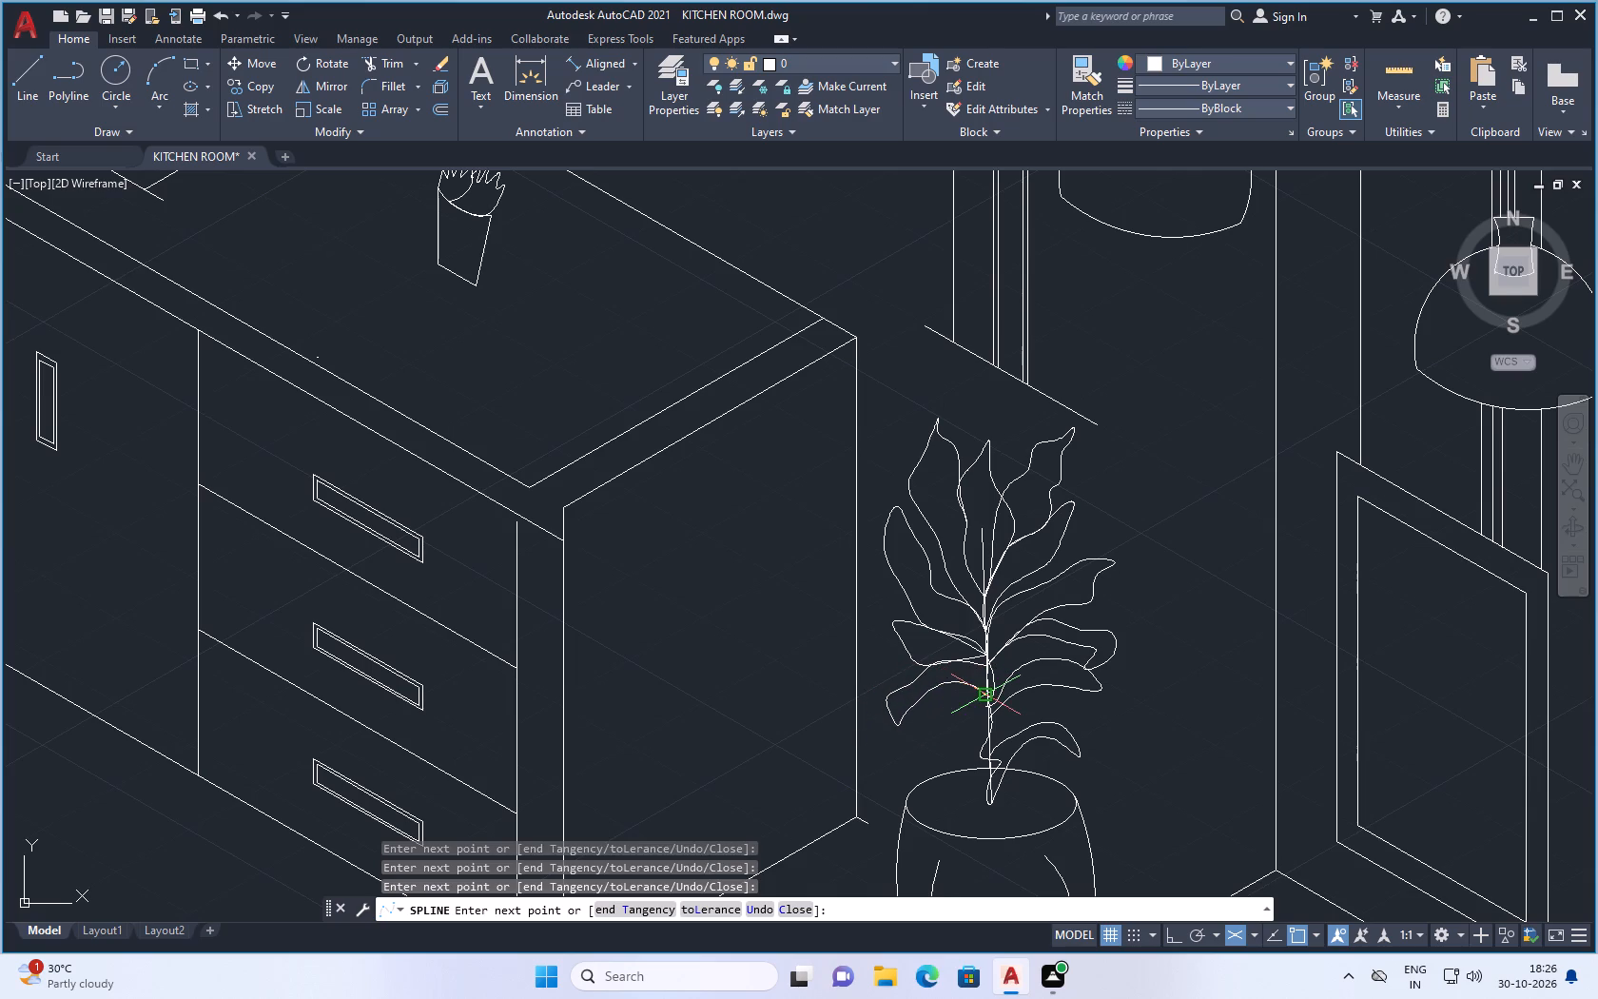
pyautogui.click(986, 697)
pyautogui.click(986, 710)
pyautogui.press('space')
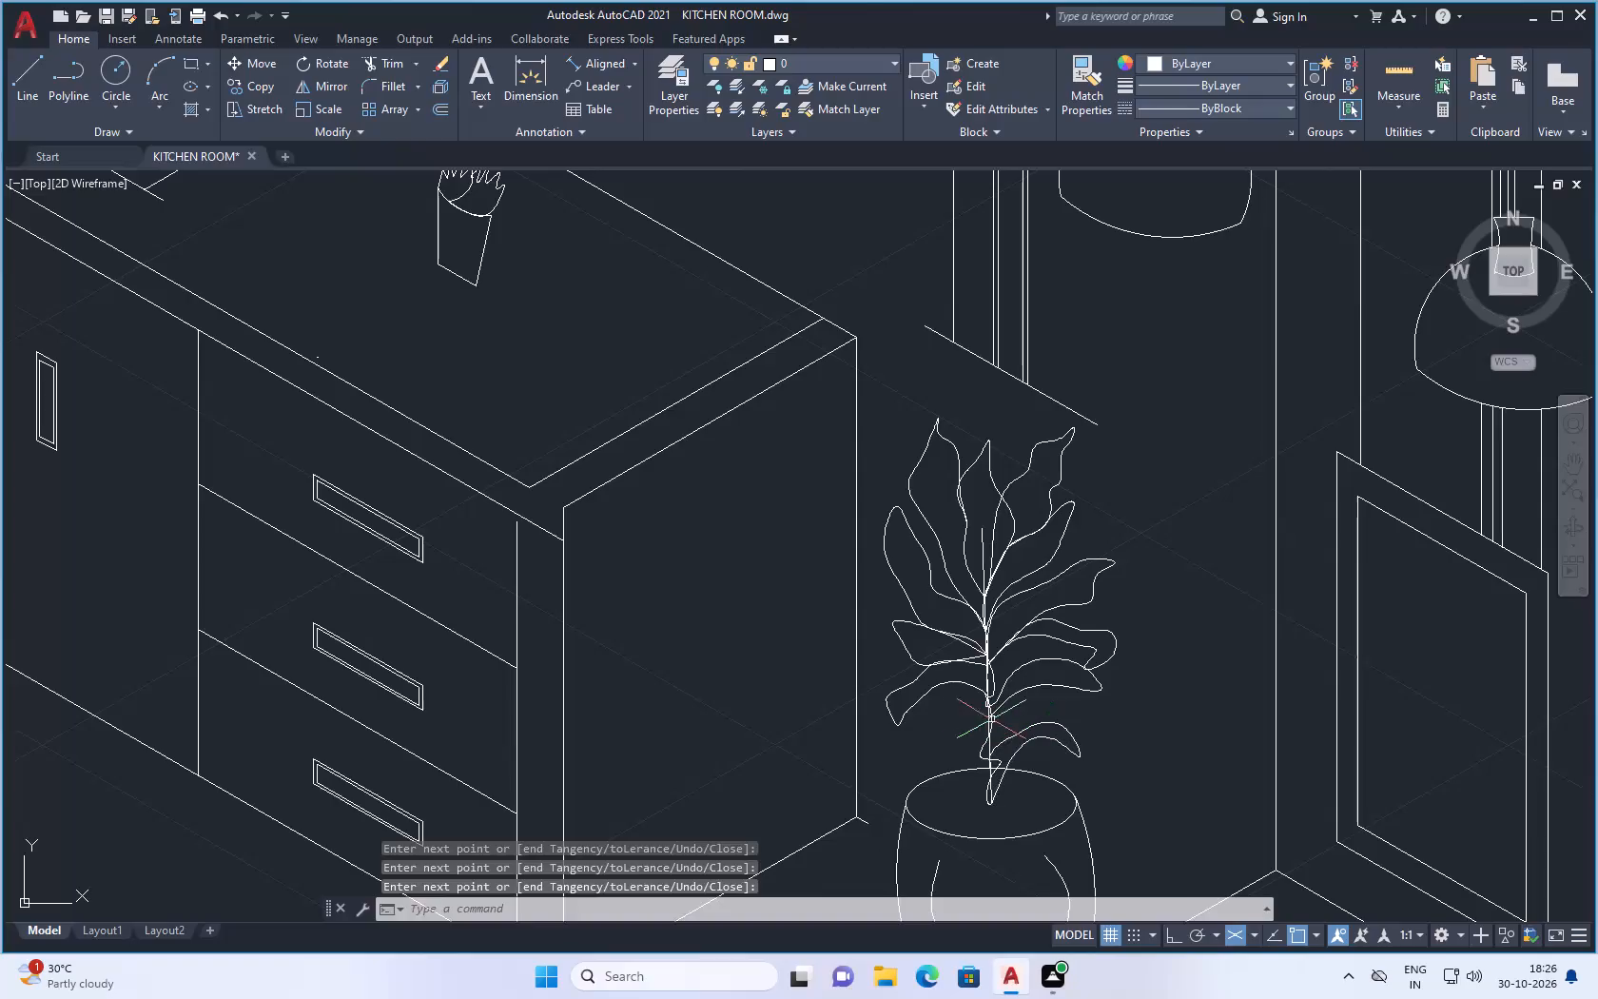
# Draw the lowest left spline leaf, arching from the stem down to a tip beneath the drooping leaf and back to the stem.
pyautogui.press('space')
pyautogui.click(986, 704)
pyautogui.click(967, 694)
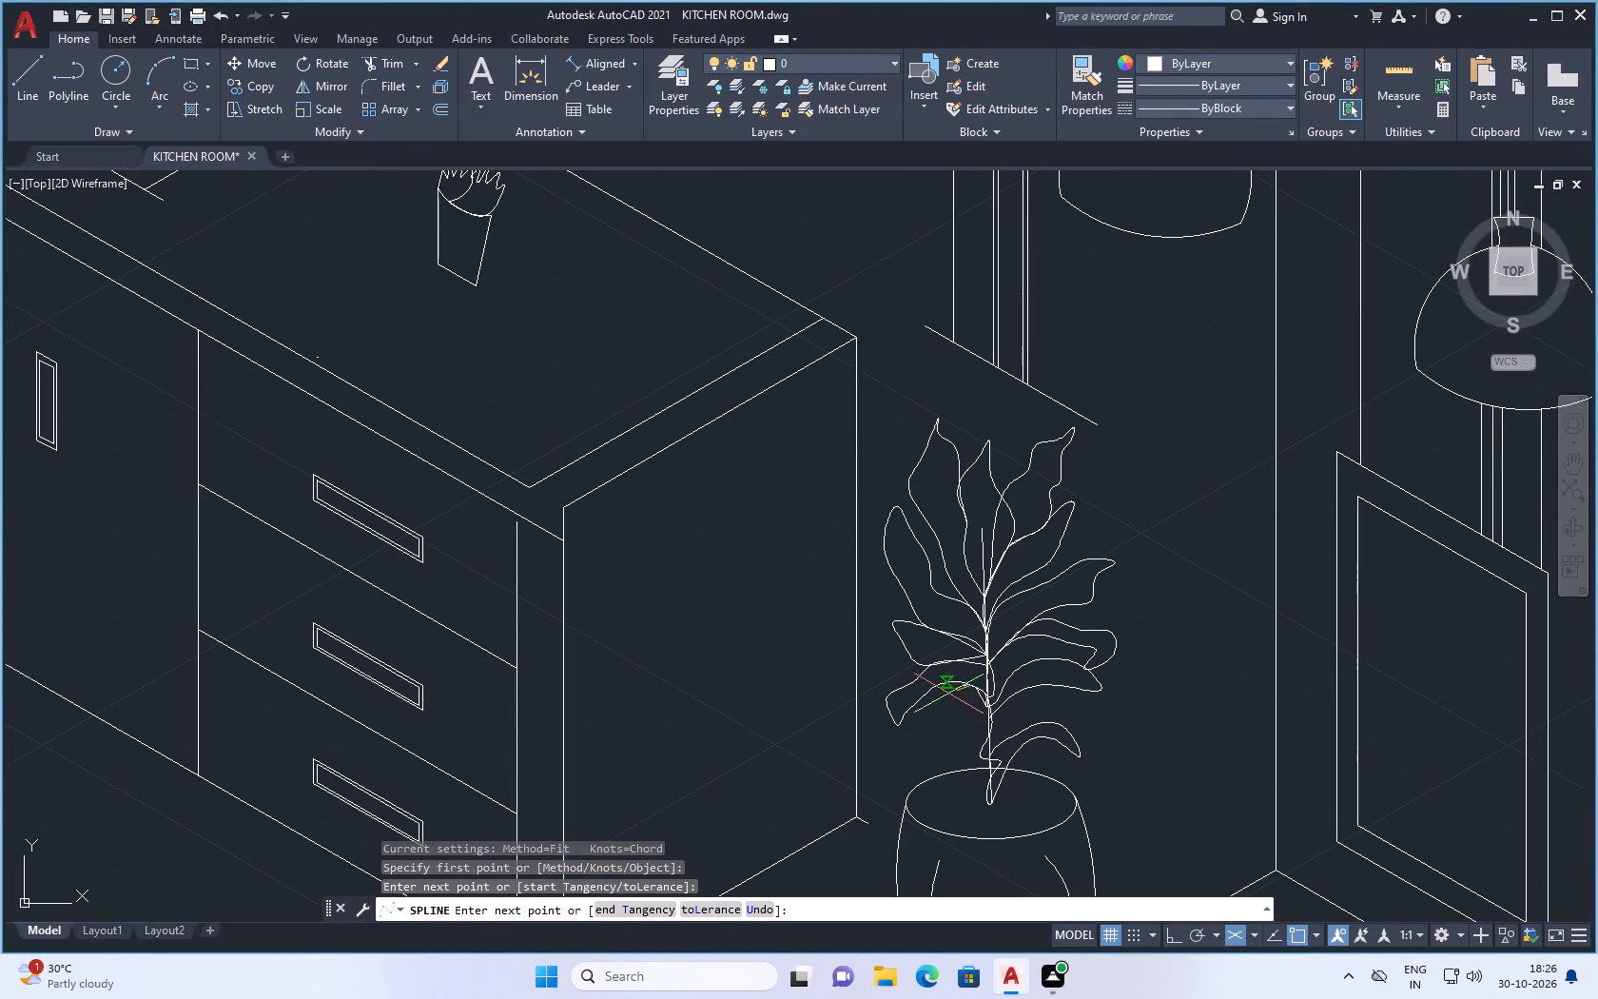
pyautogui.click(938, 701)
pyautogui.click(921, 723)
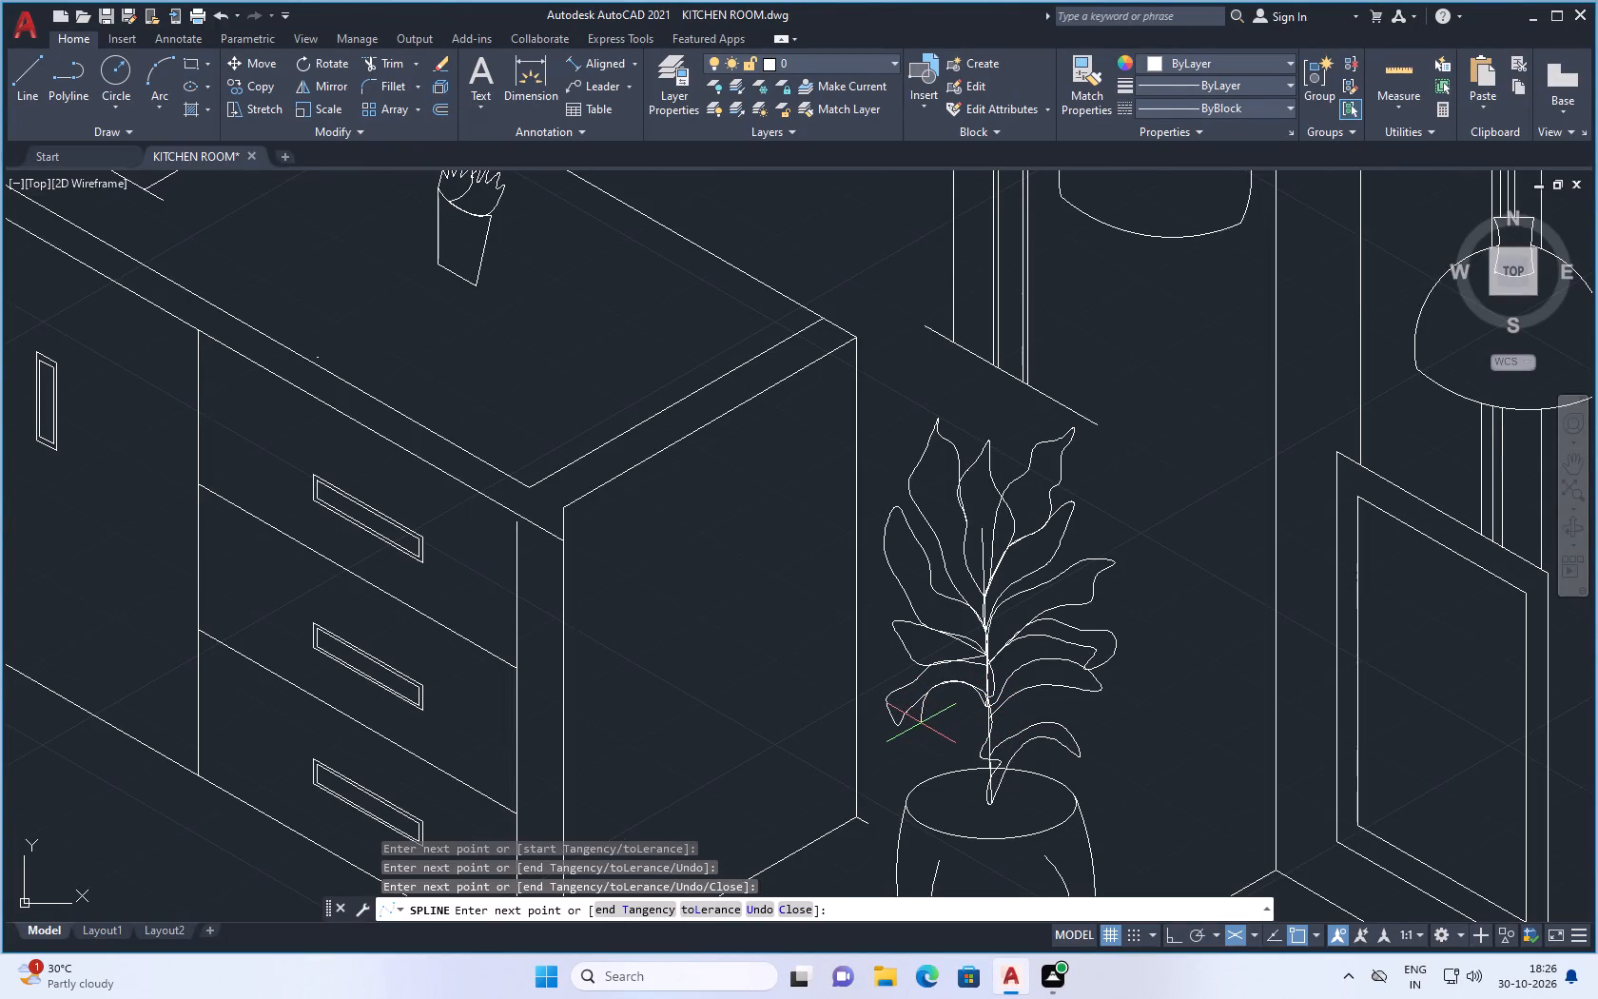
pyautogui.click(907, 745)
pyautogui.click(922, 745)
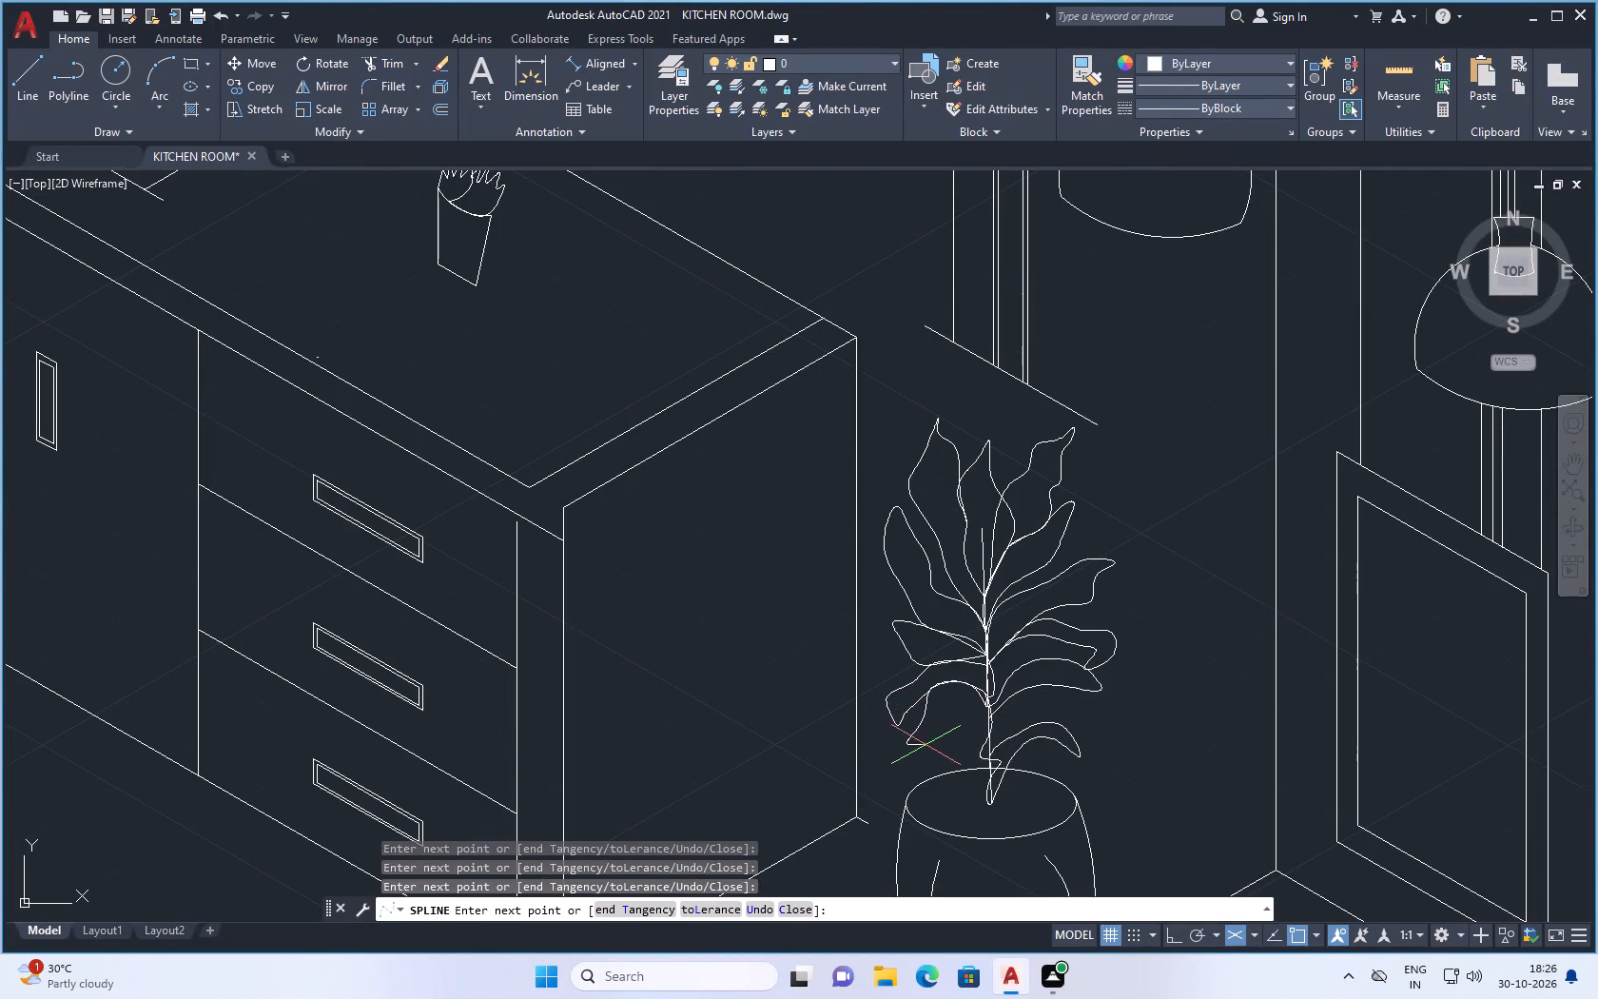
pyautogui.click(945, 735)
pyautogui.click(951, 721)
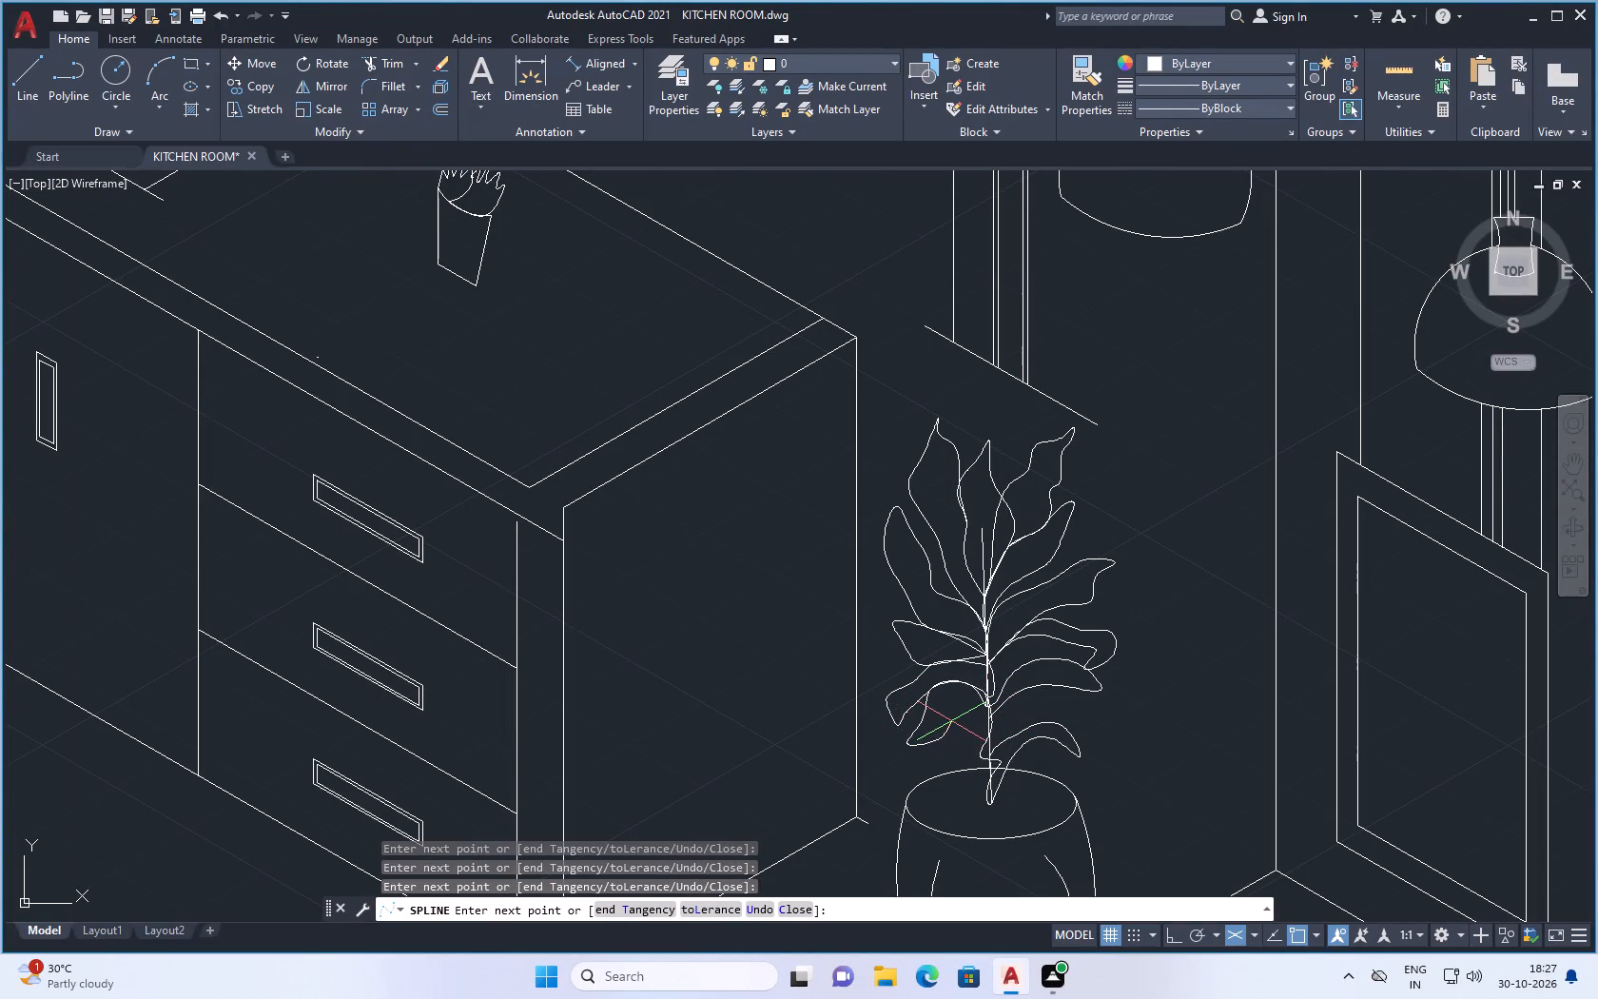
pyautogui.click(962, 709)
pyautogui.click(985, 700)
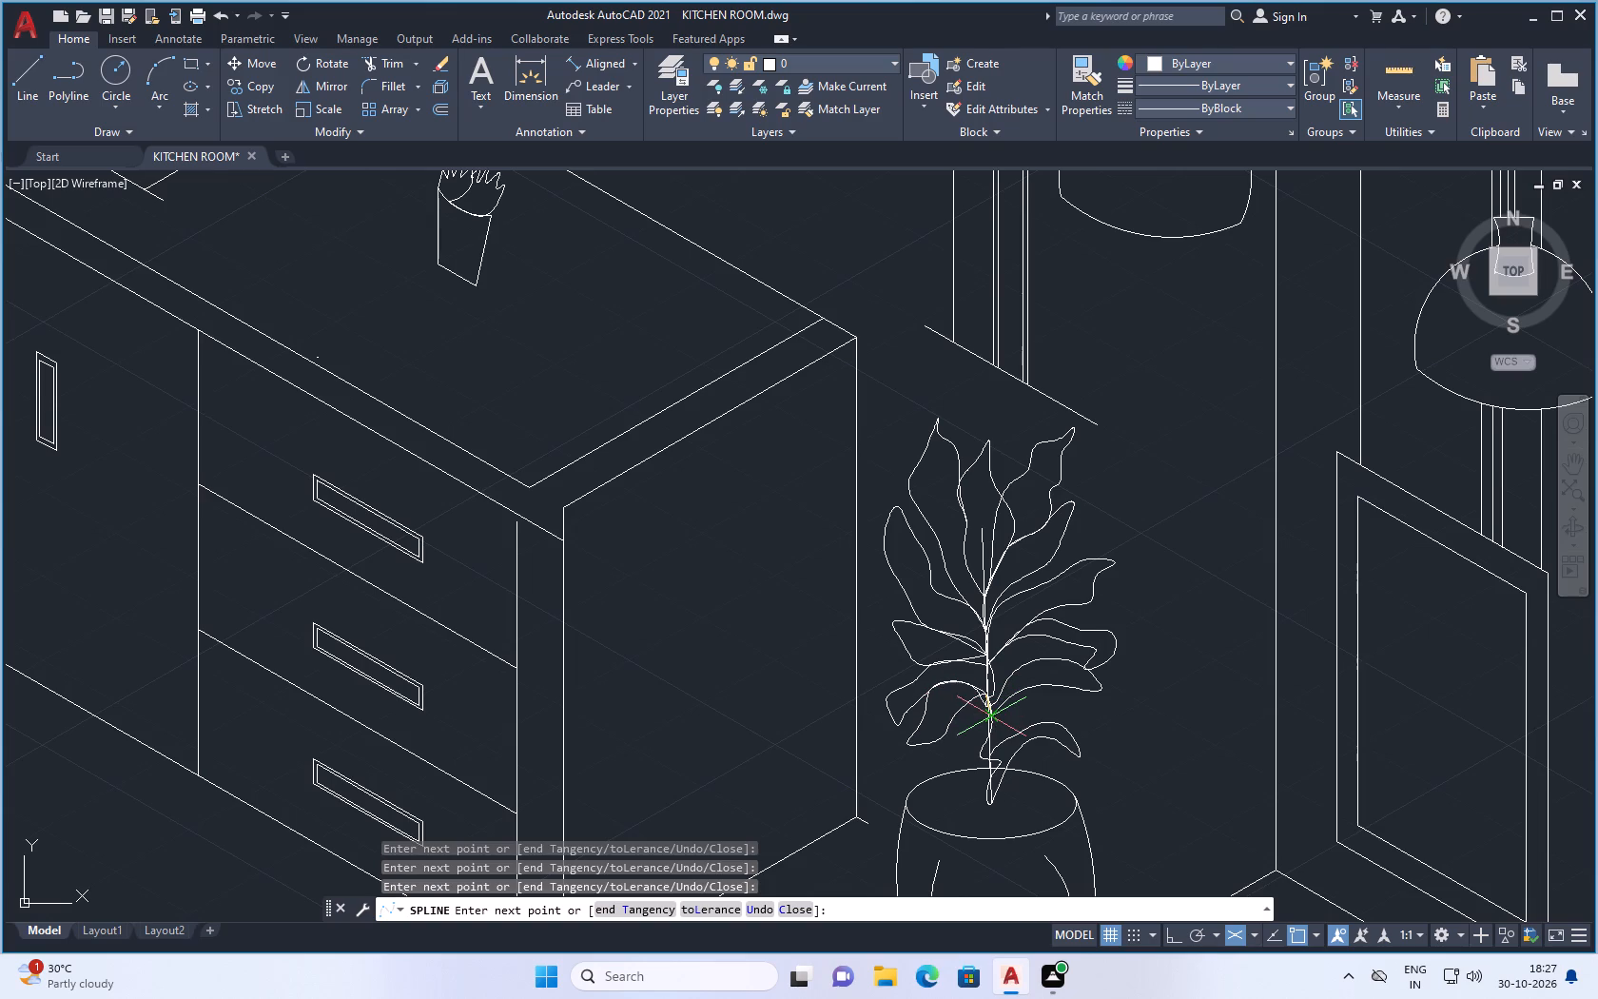
pyautogui.click(993, 715)
pyautogui.press('space')
# Draw a small narrow spline leaf on the stem's right side, just above the lowest right leaf, returning along its upper edge to the stem.
pyautogui.scroll(-2, 1021, 706)
pyautogui.scroll(3, 1015, 723)
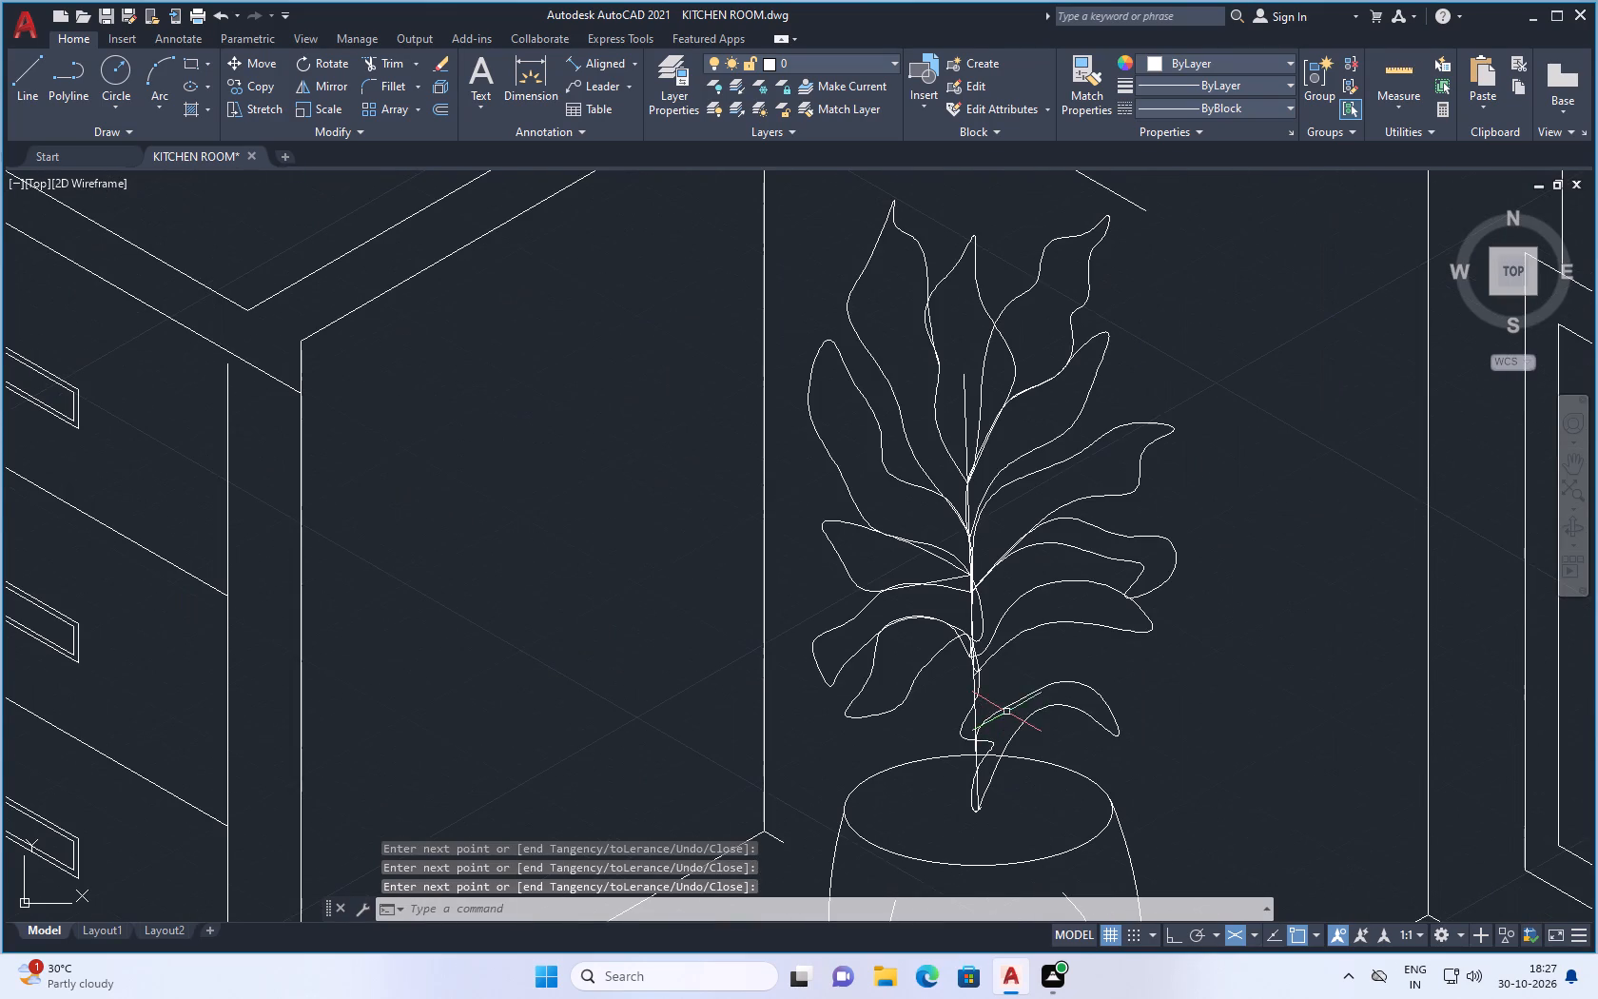
pyautogui.press('space')
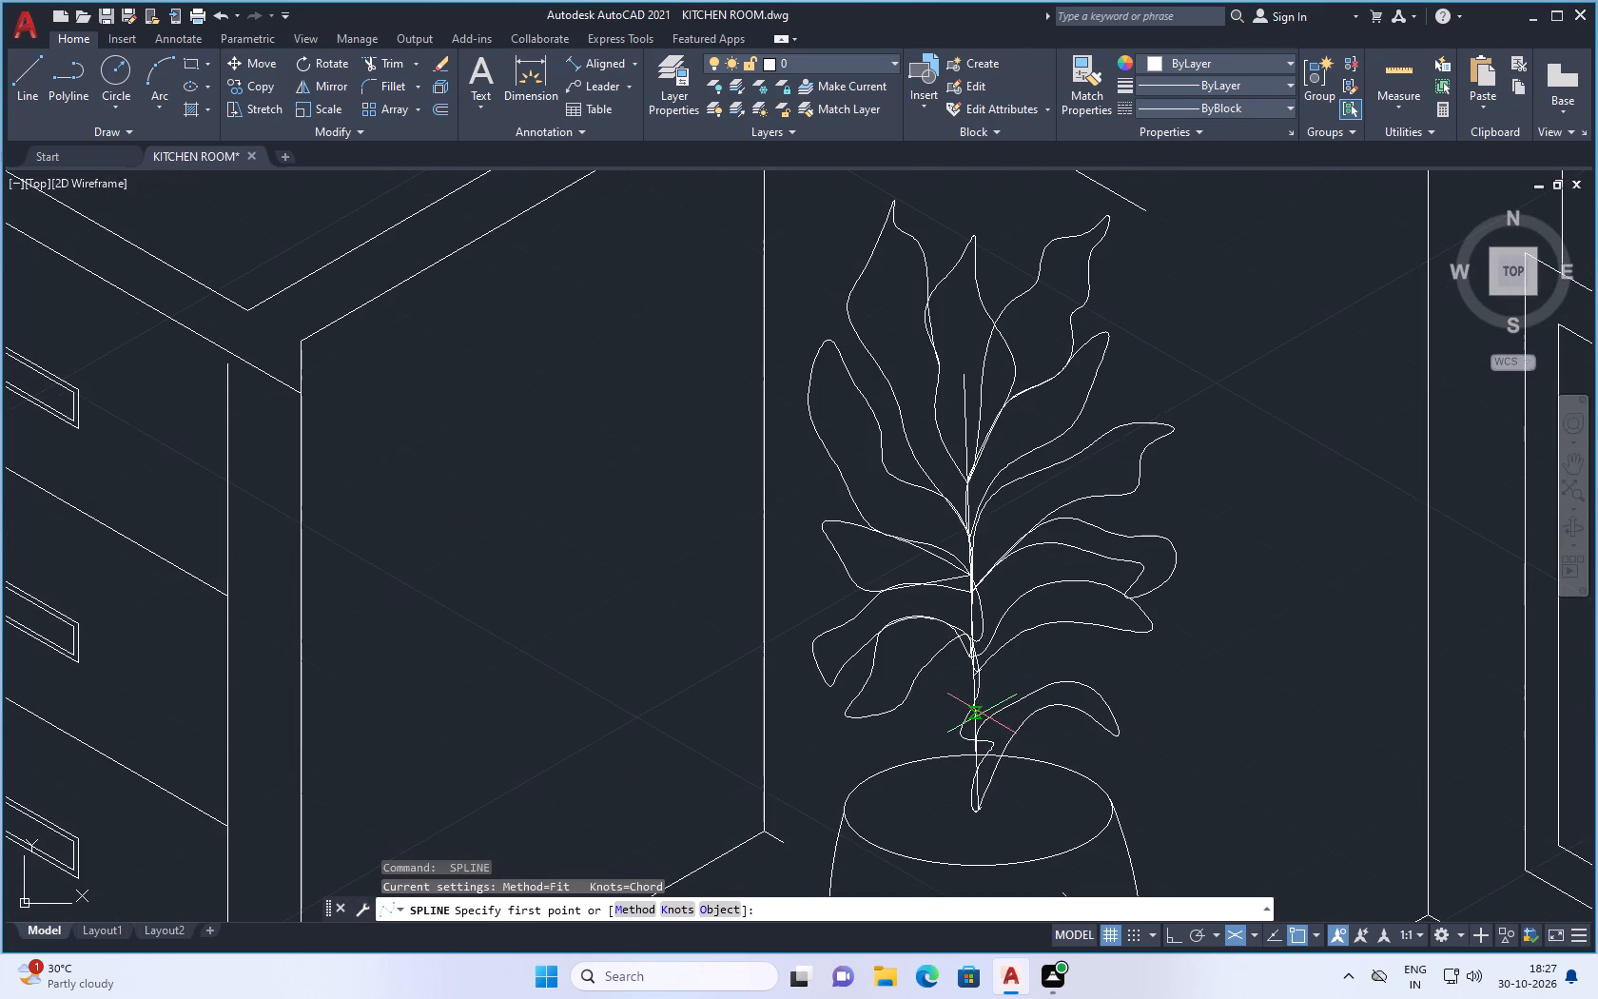
pyautogui.click(982, 714)
pyautogui.click(1014, 687)
pyautogui.click(1039, 681)
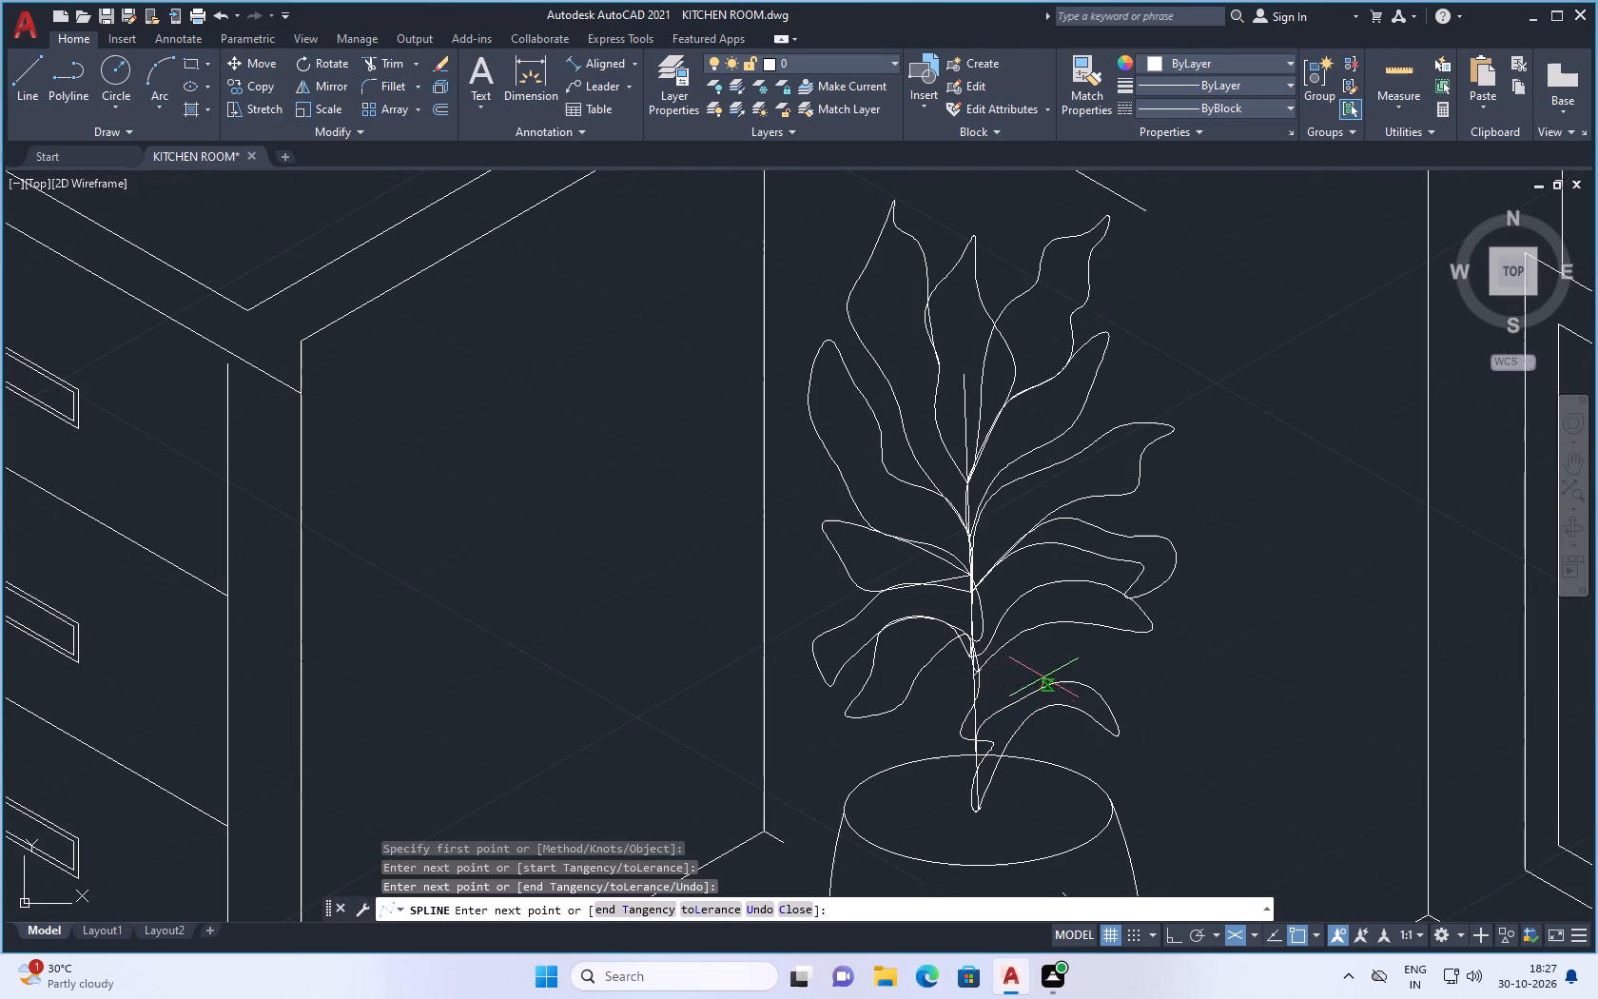
pyautogui.click(1080, 670)
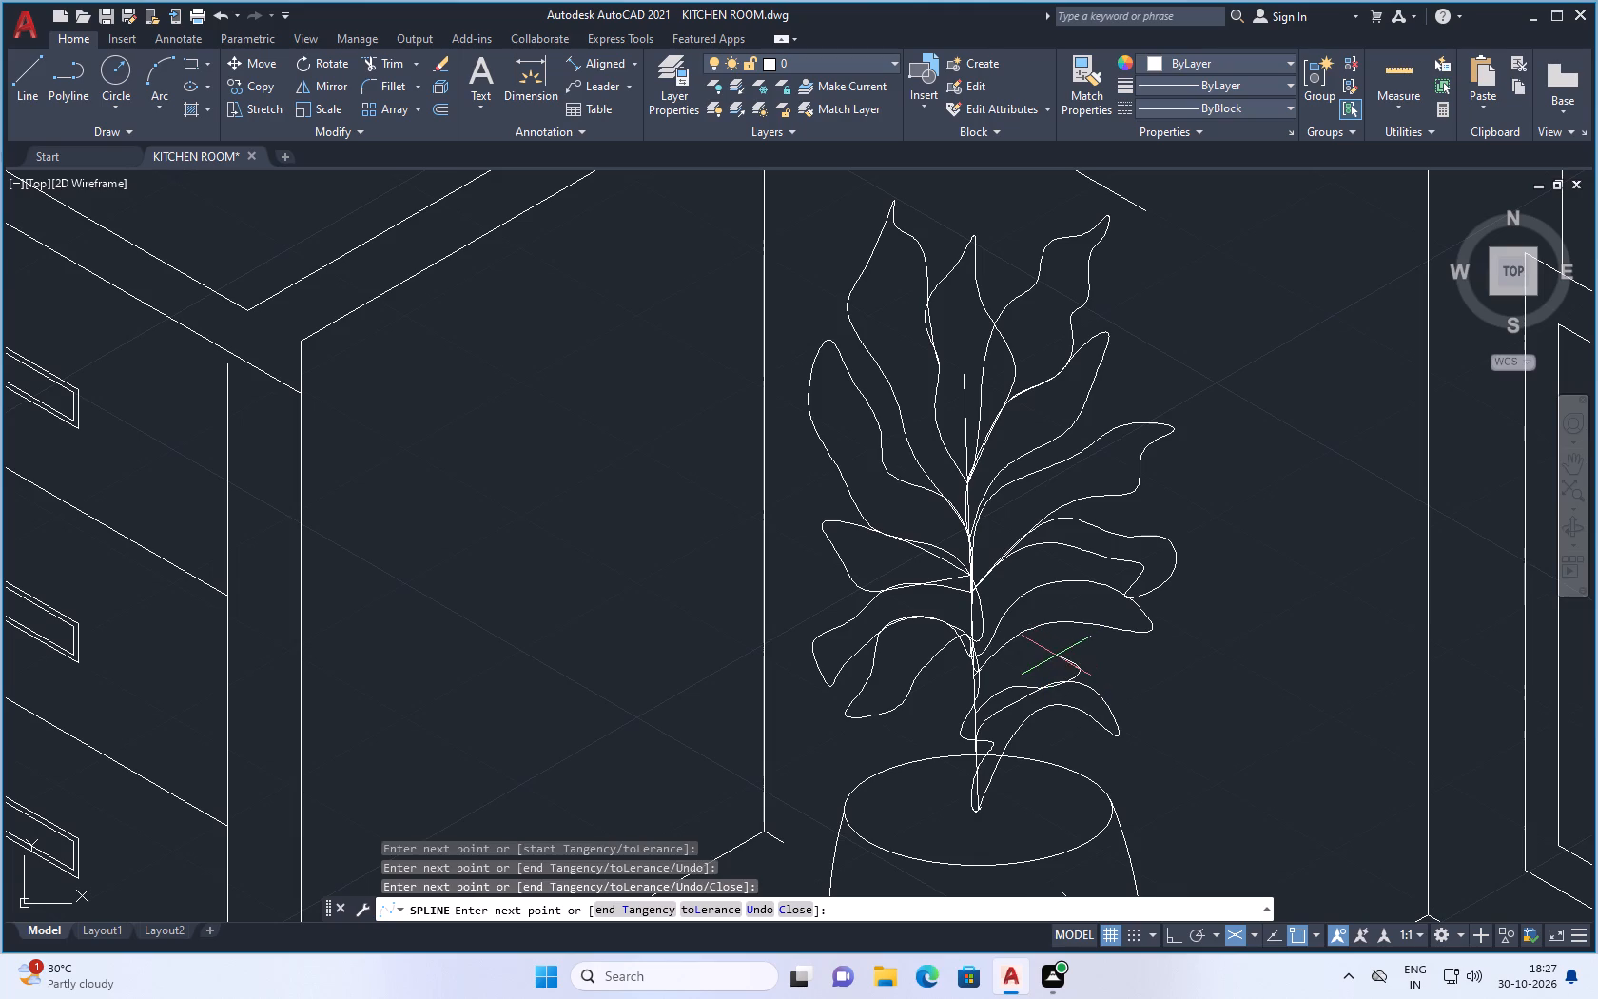
pyautogui.click(1055, 661)
pyautogui.click(1031, 670)
pyautogui.click(1010, 669)
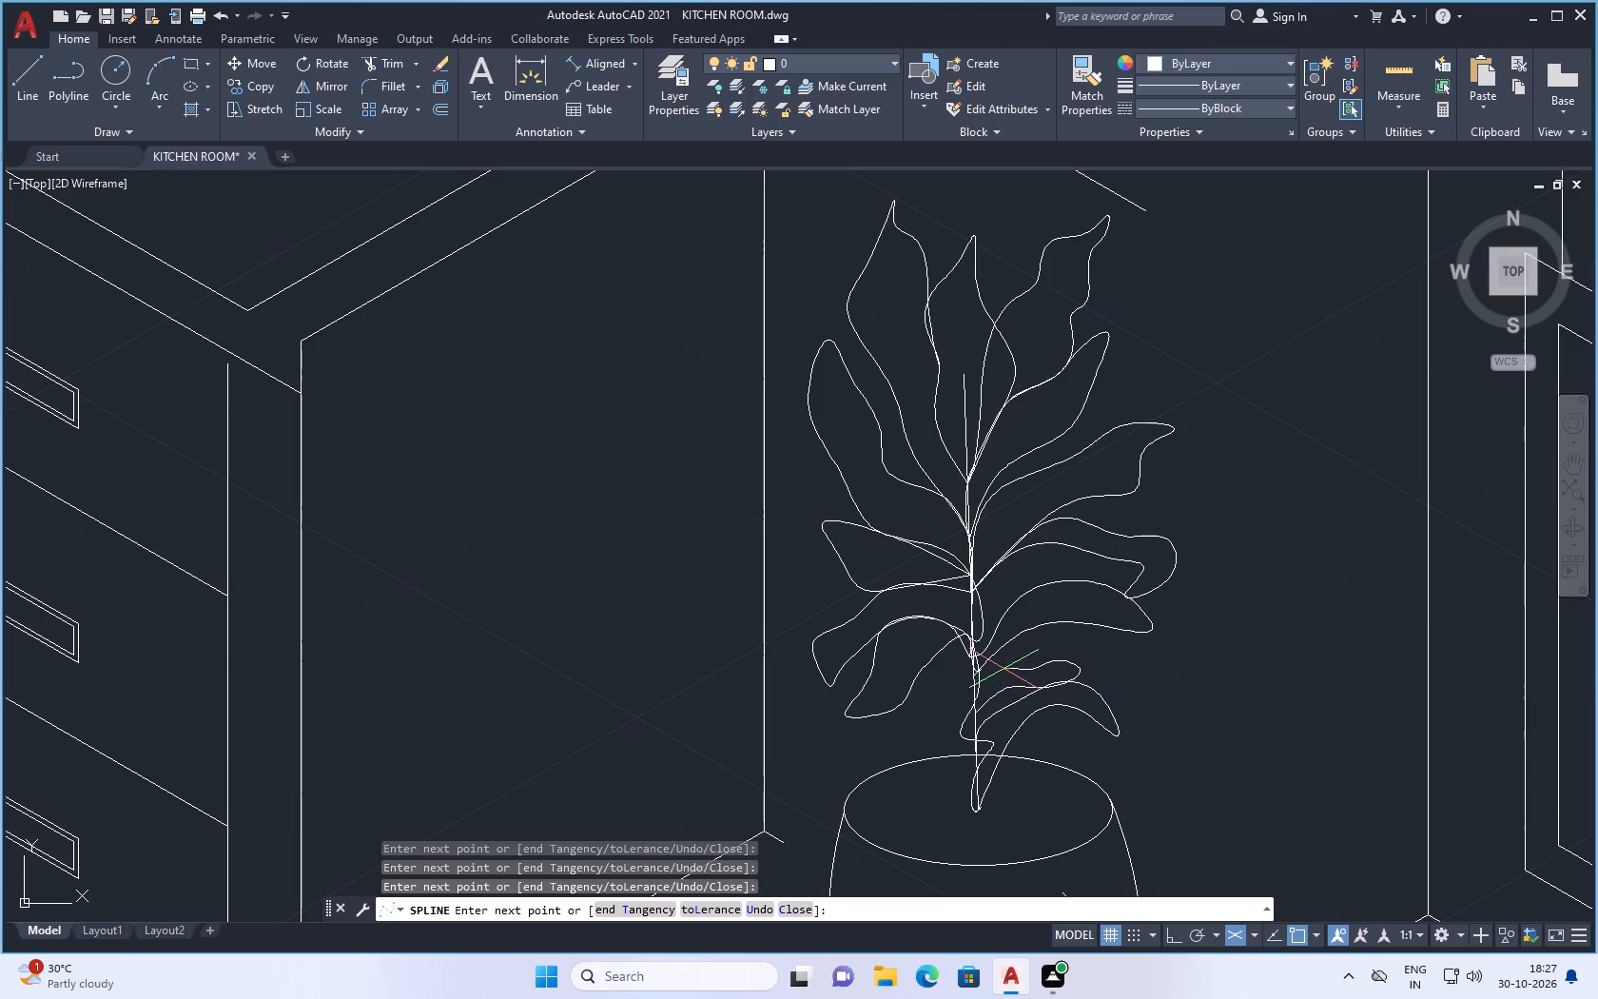
pyautogui.moveTo(987, 678); pyautogui.dragTo(975, 694)
pyautogui.moveTo(974, 695); pyautogui.dragTo(972, 709)
pyautogui.press('space')
# Review the potted plant within the kitchen room and save the drawing.
pyautogui.scroll(-3, 977, 735)
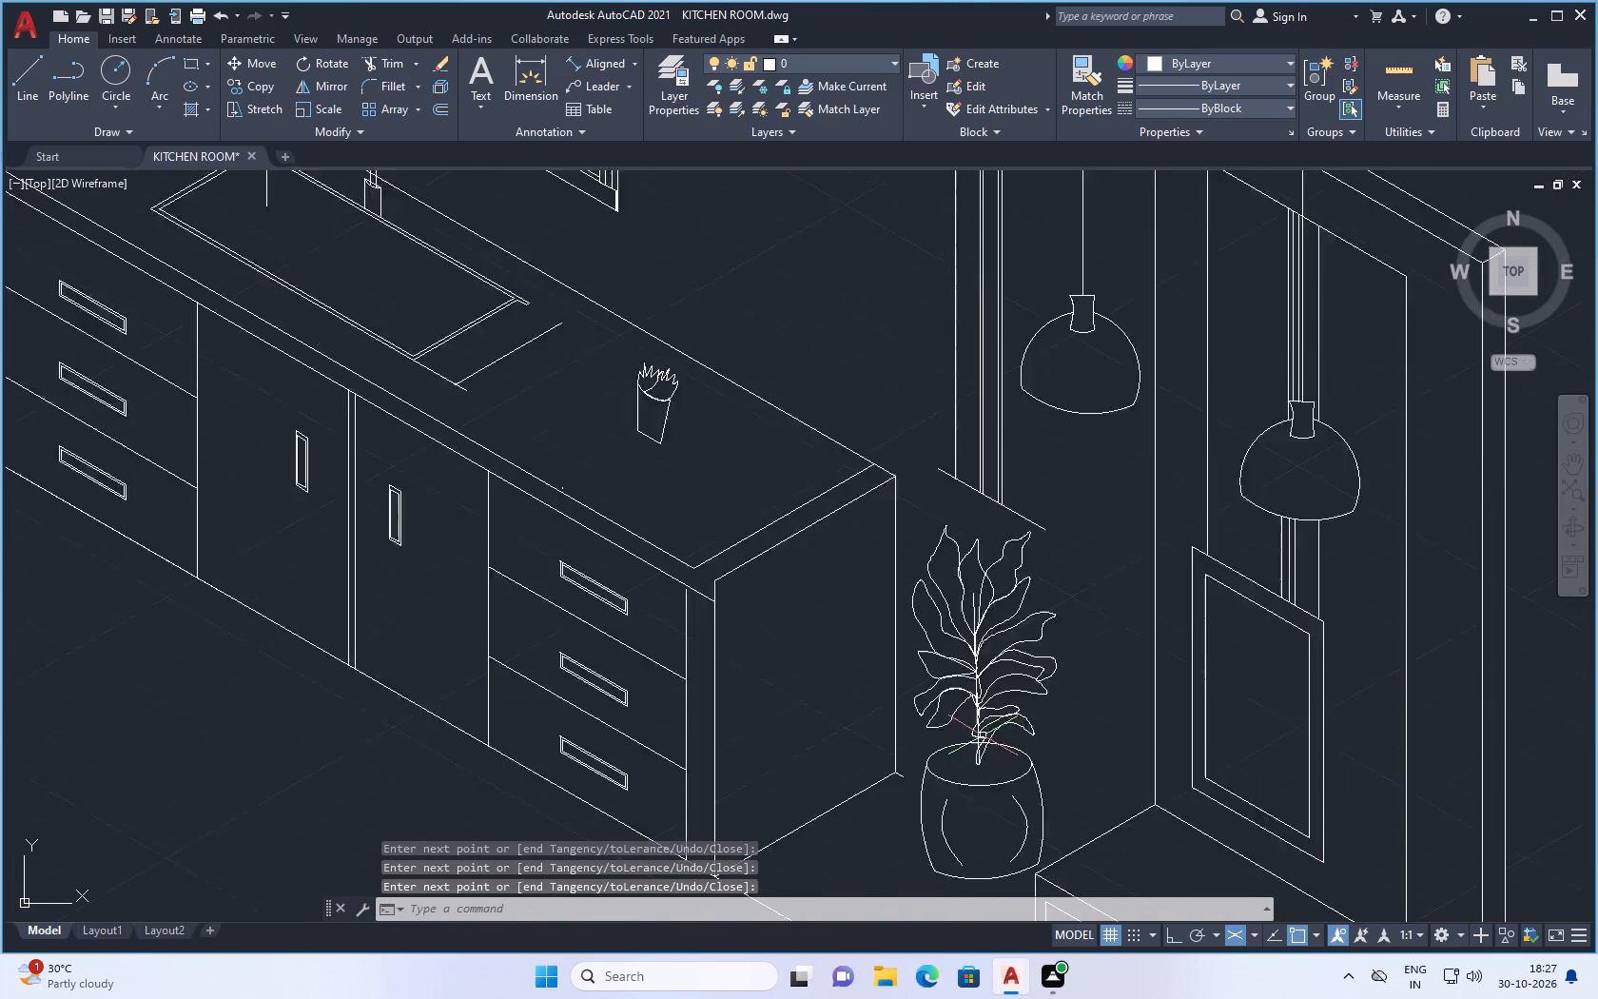
pyautogui.scroll(-2, 1026, 621)
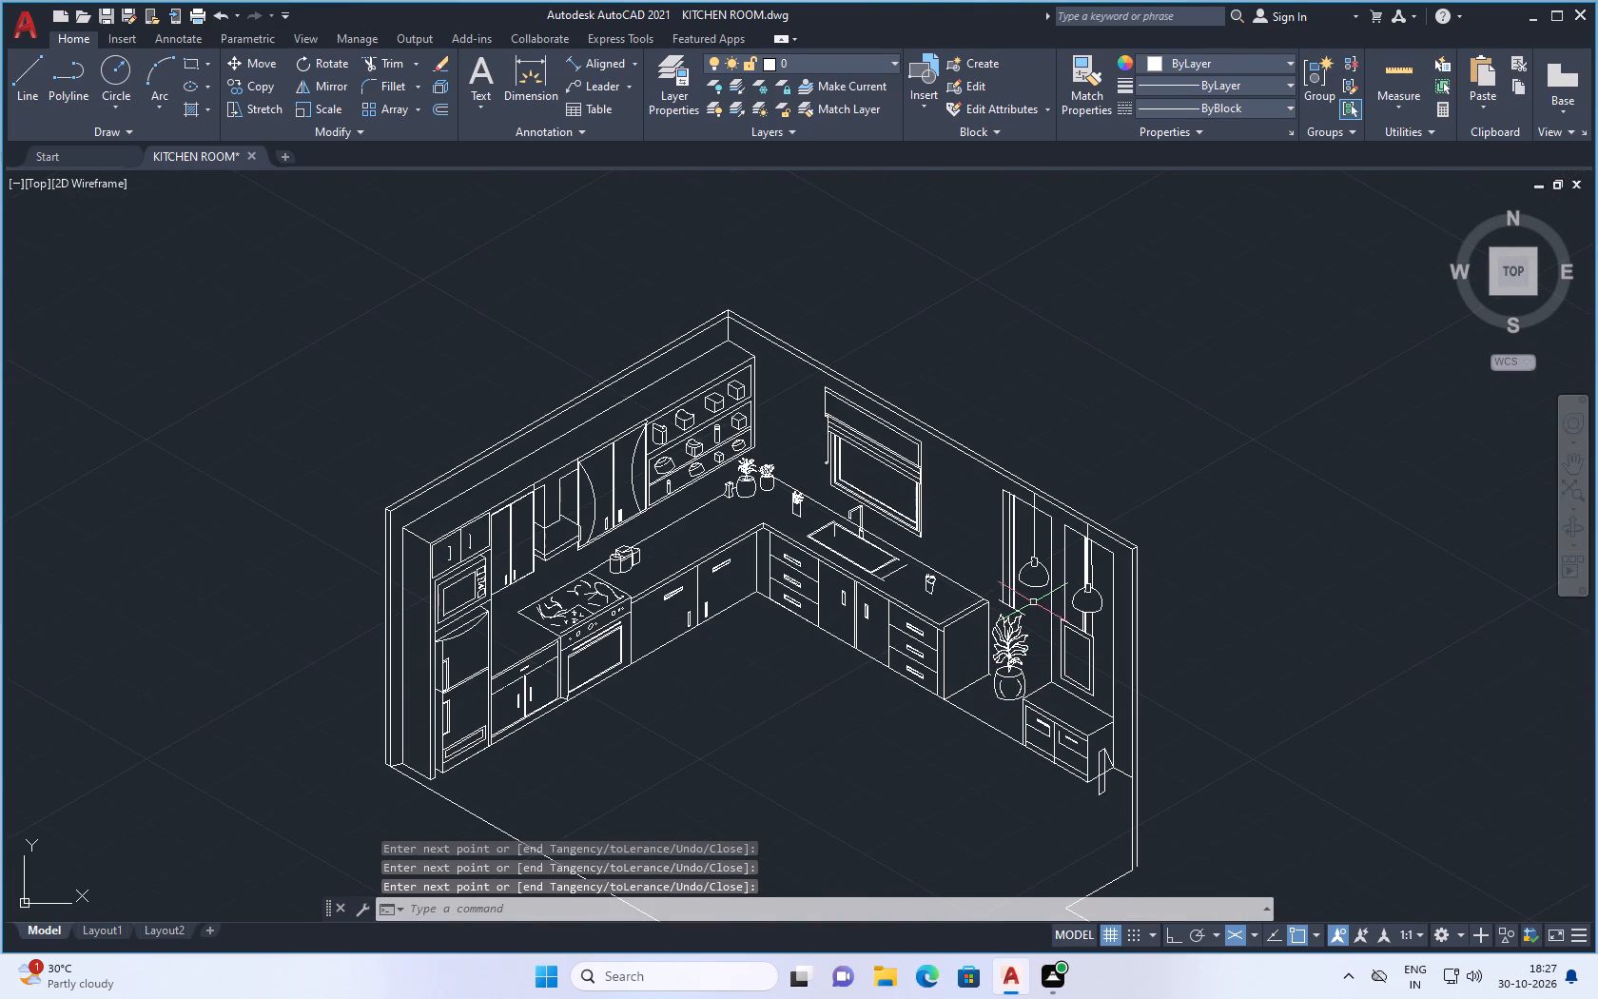
pyautogui.scroll(3, 1005, 675)
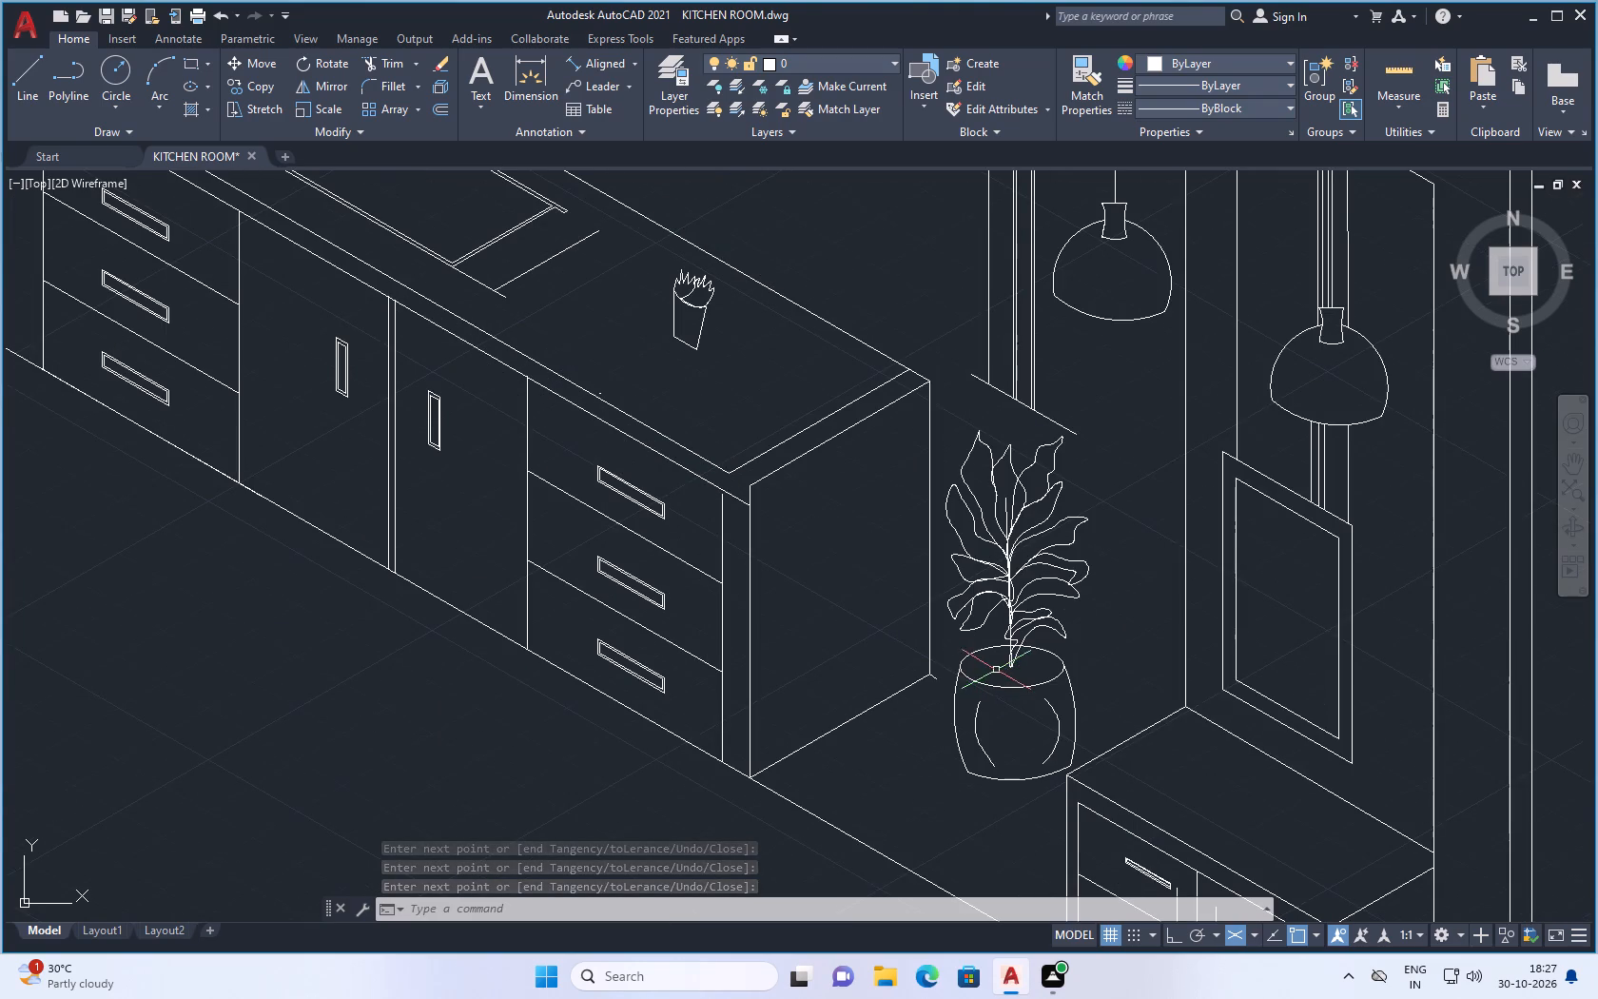
pyautogui.scroll(-1, 1007, 617)
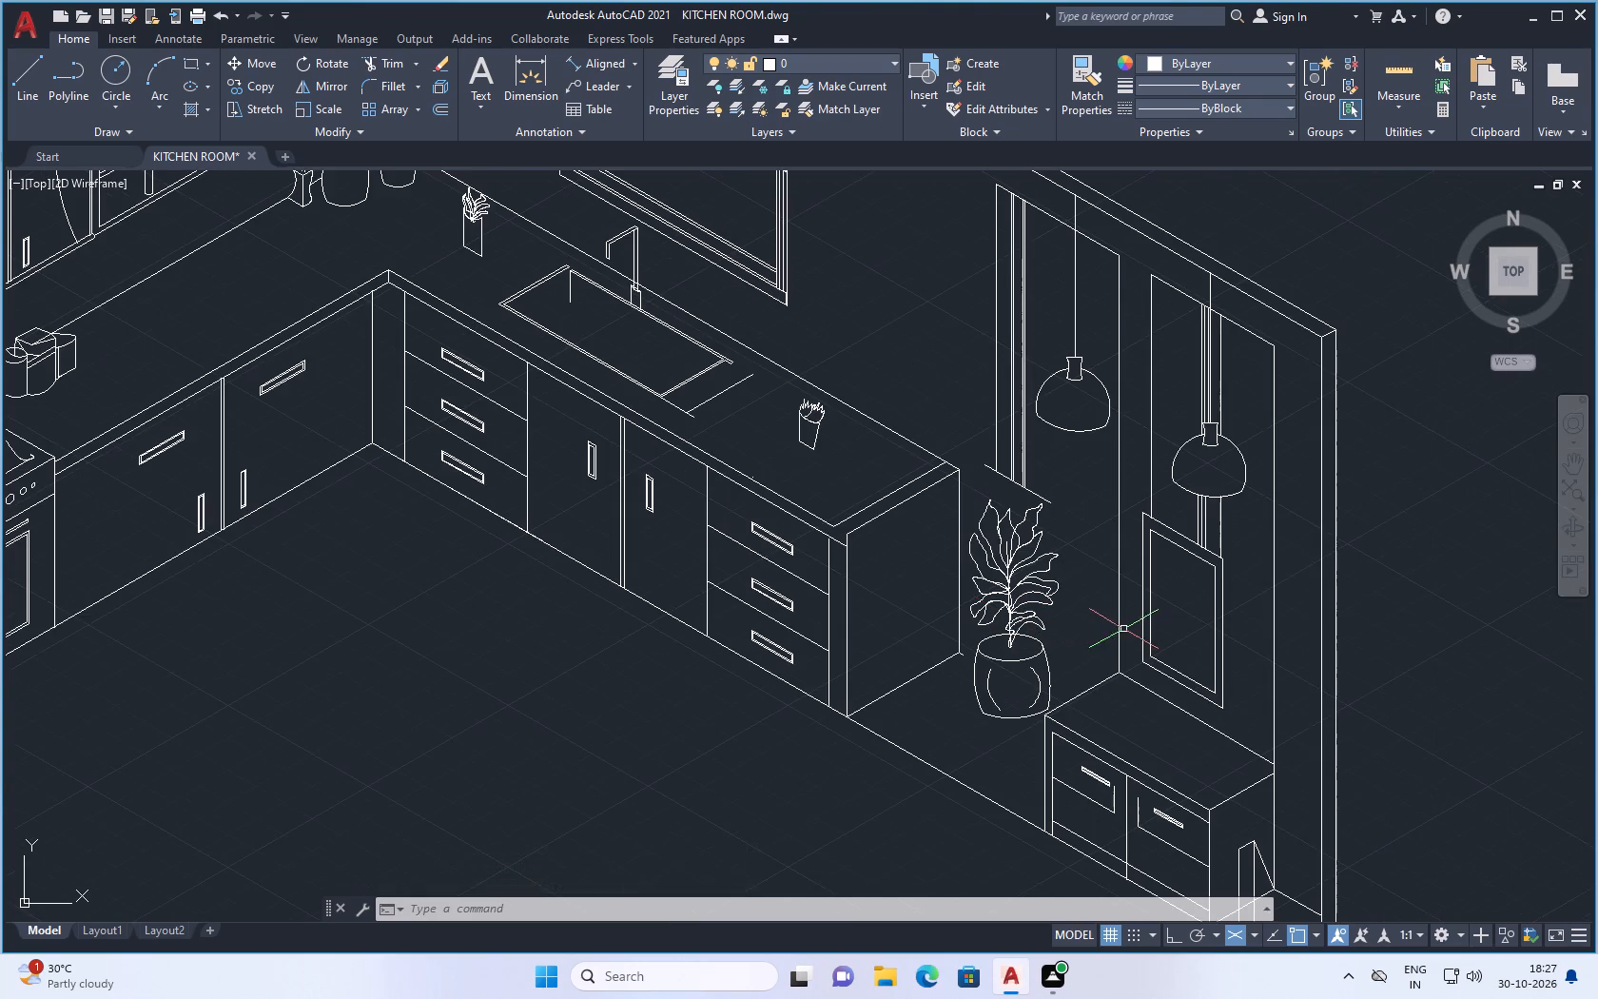
pyautogui.hotkey('ctrl', 's')
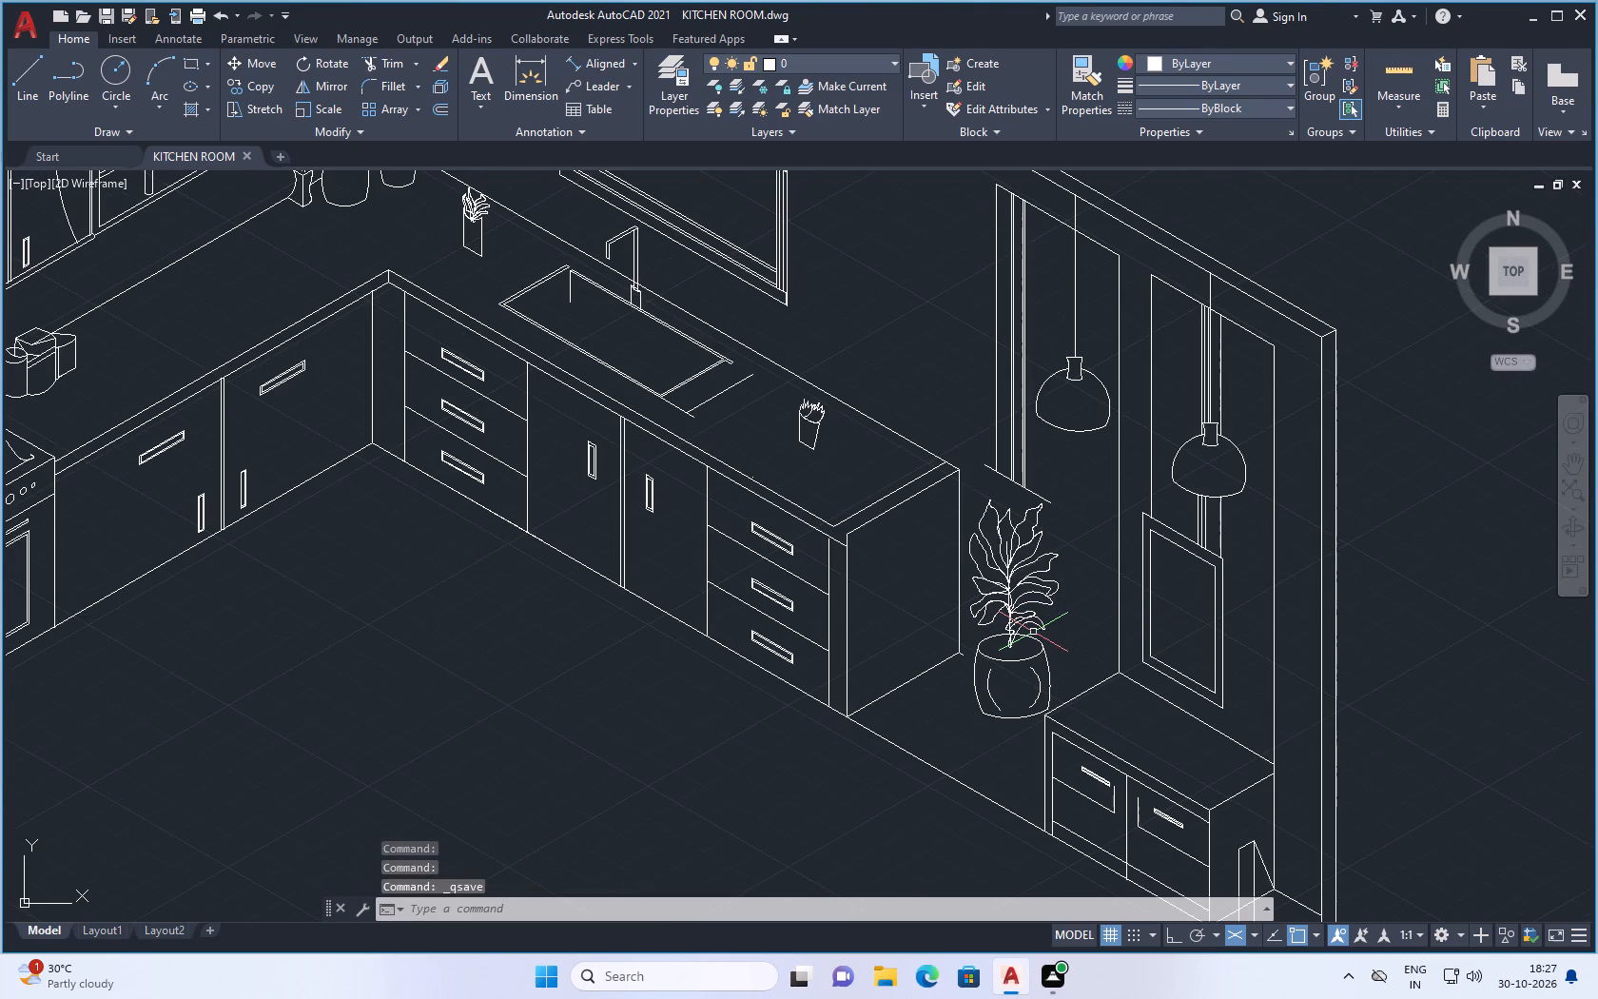
pyautogui.hotkey('ctrl', 's')
pyautogui.scroll(2, 1000, 661)
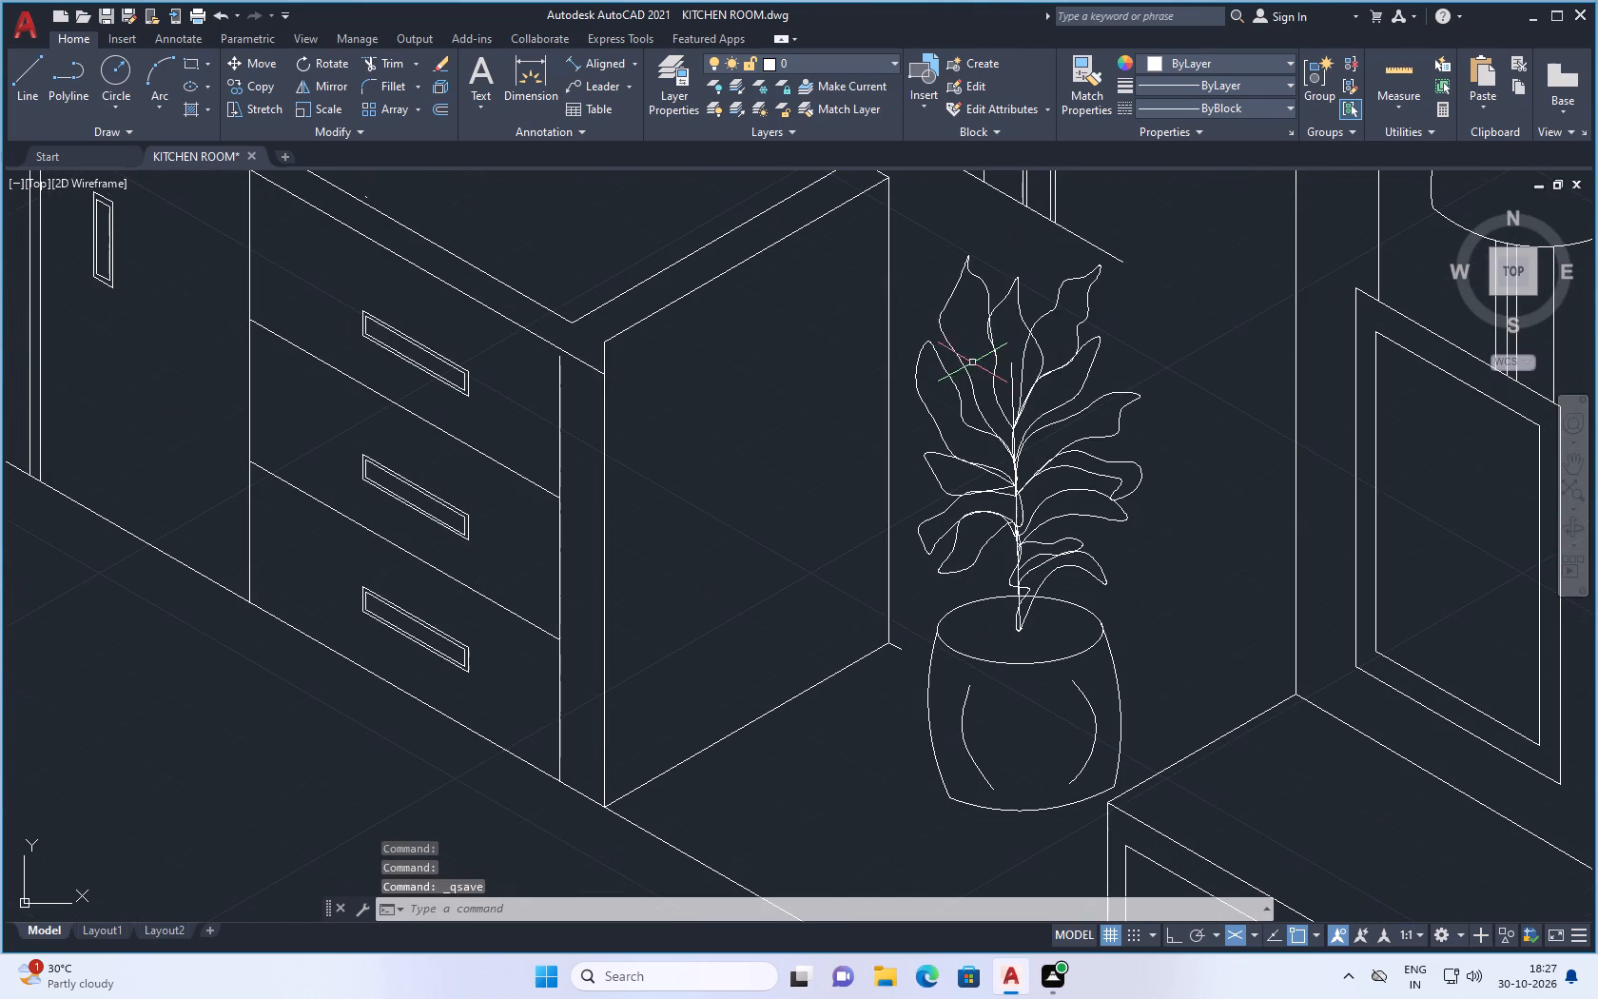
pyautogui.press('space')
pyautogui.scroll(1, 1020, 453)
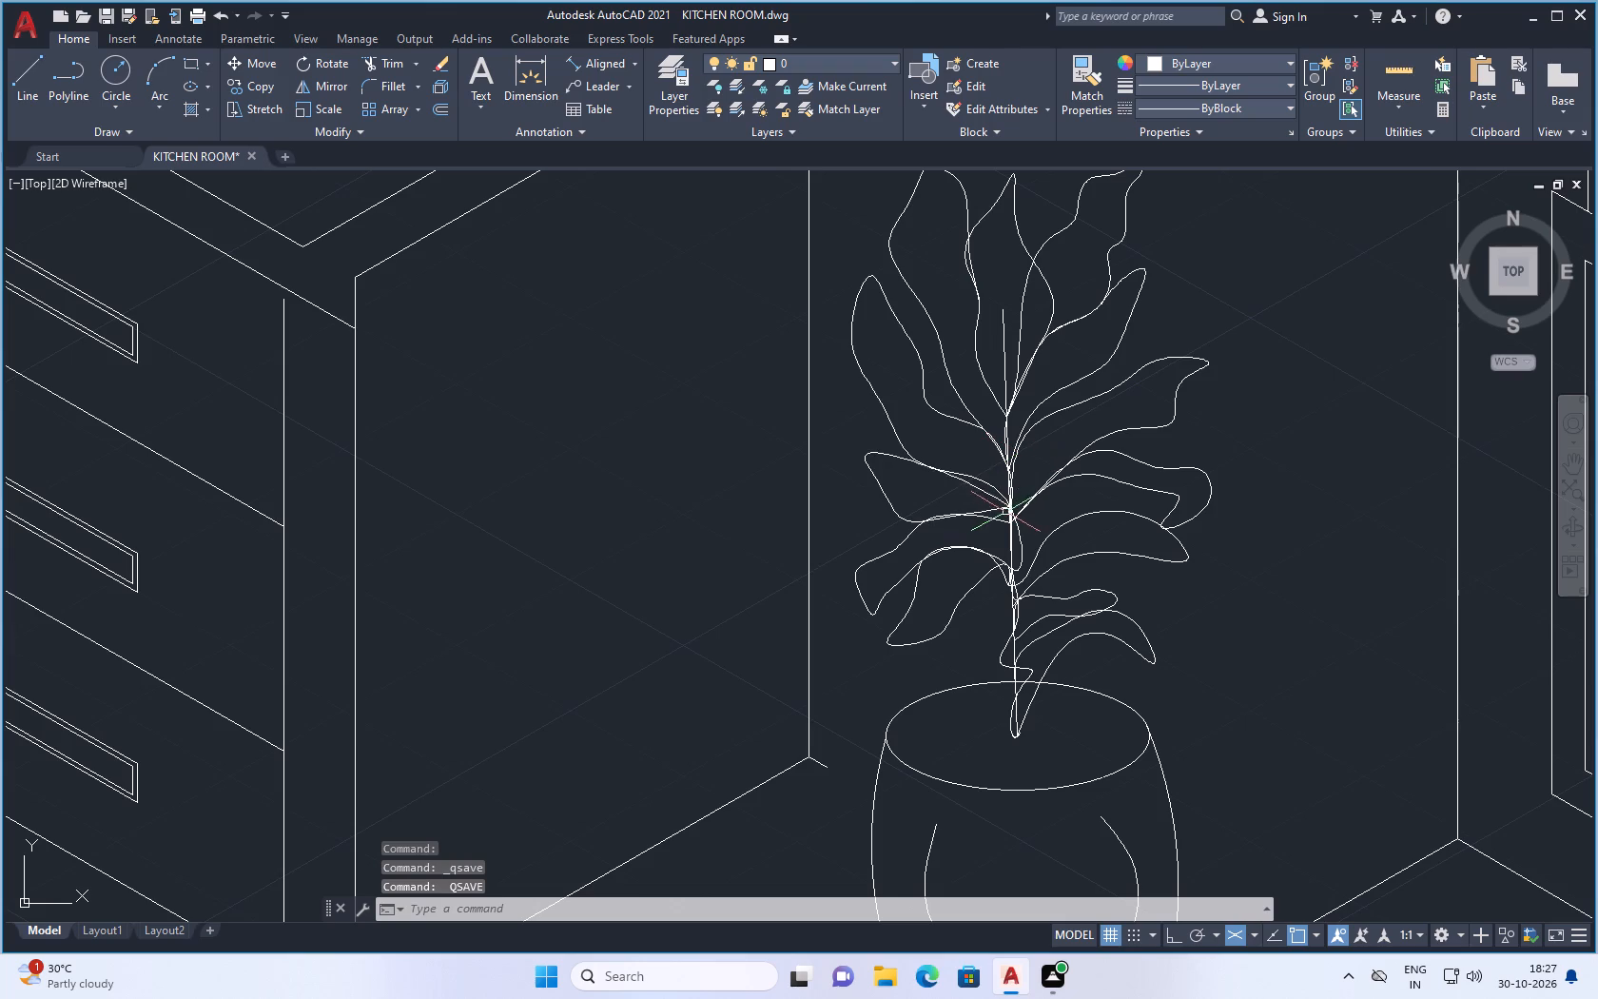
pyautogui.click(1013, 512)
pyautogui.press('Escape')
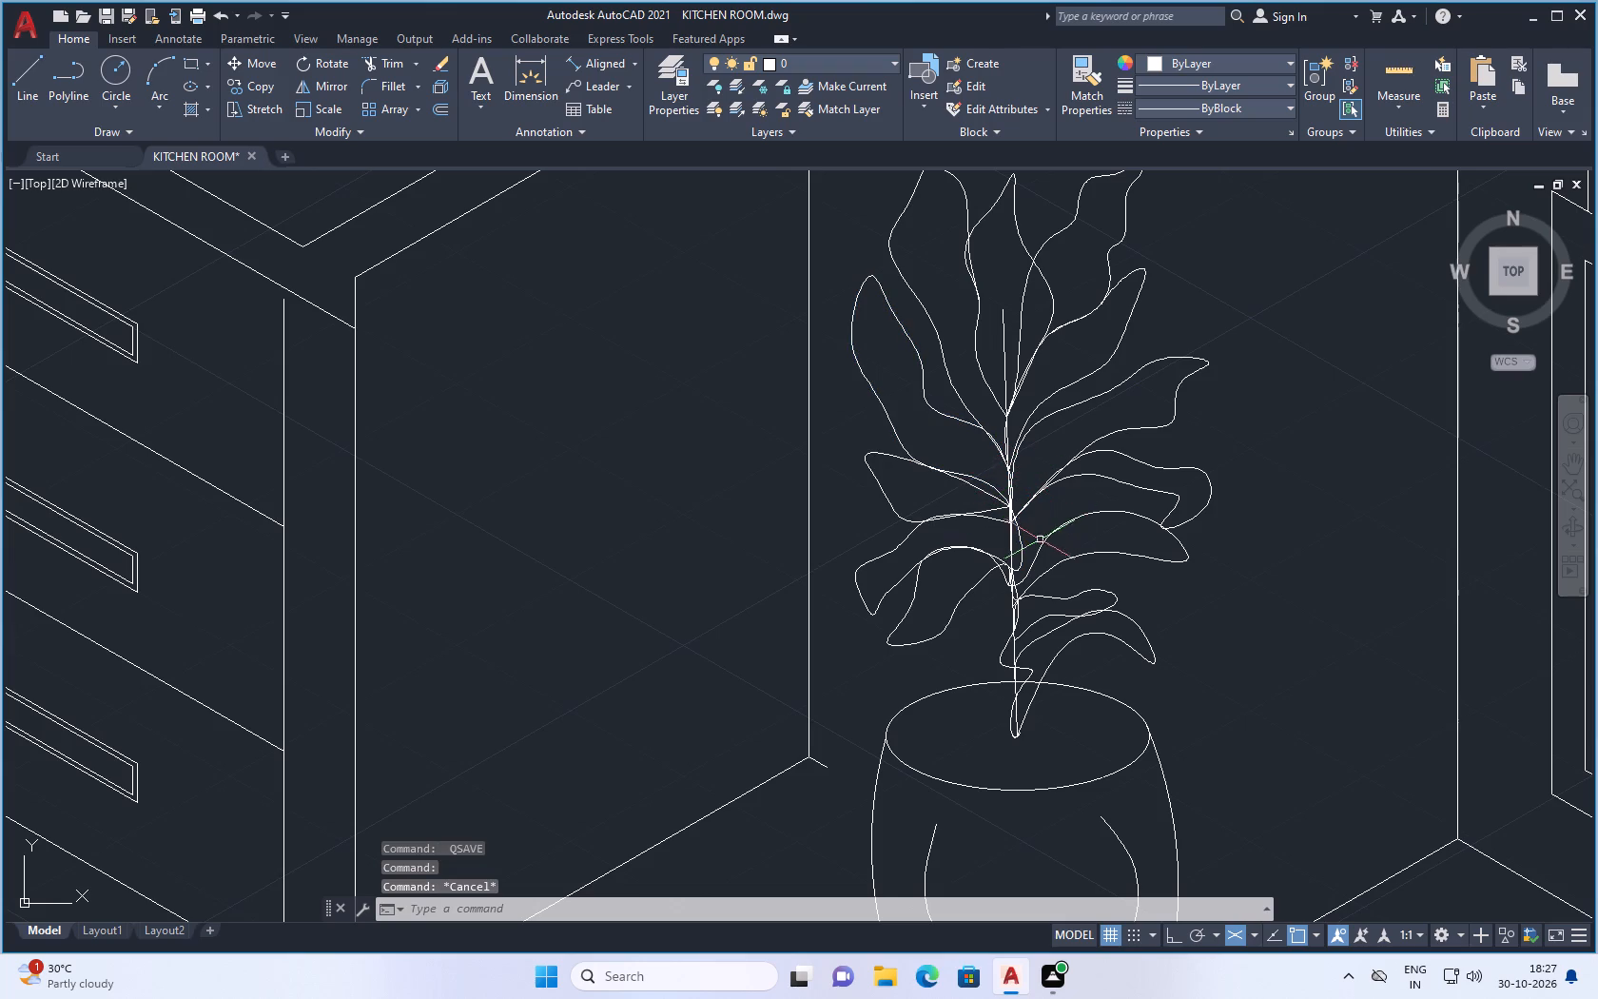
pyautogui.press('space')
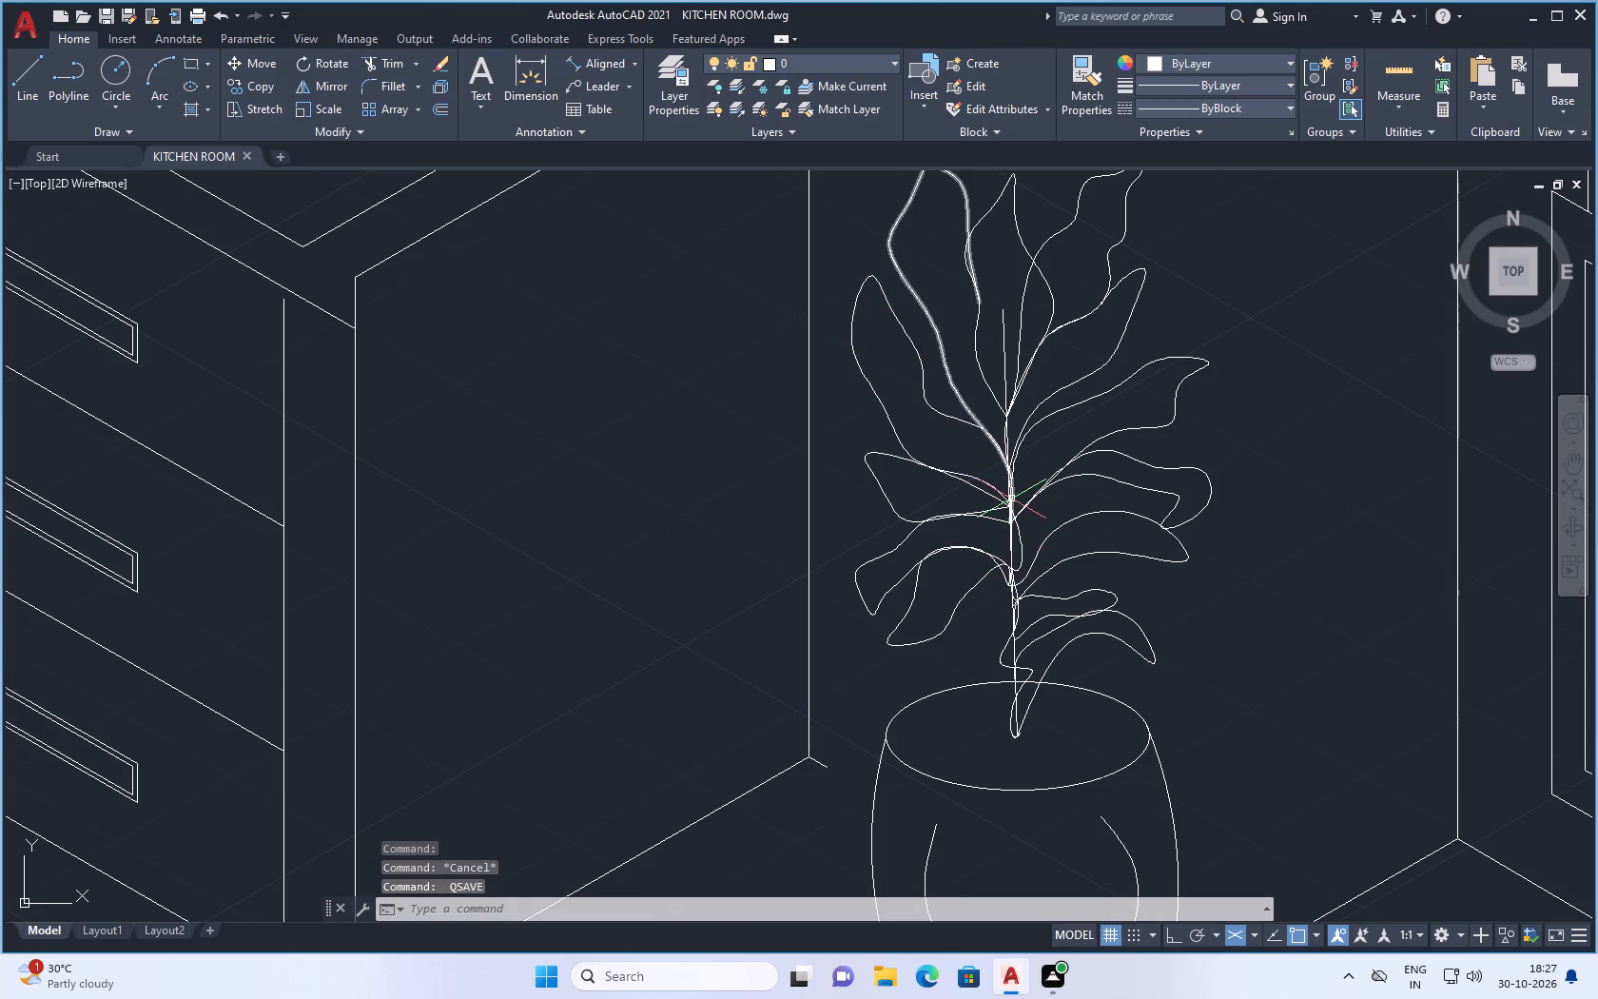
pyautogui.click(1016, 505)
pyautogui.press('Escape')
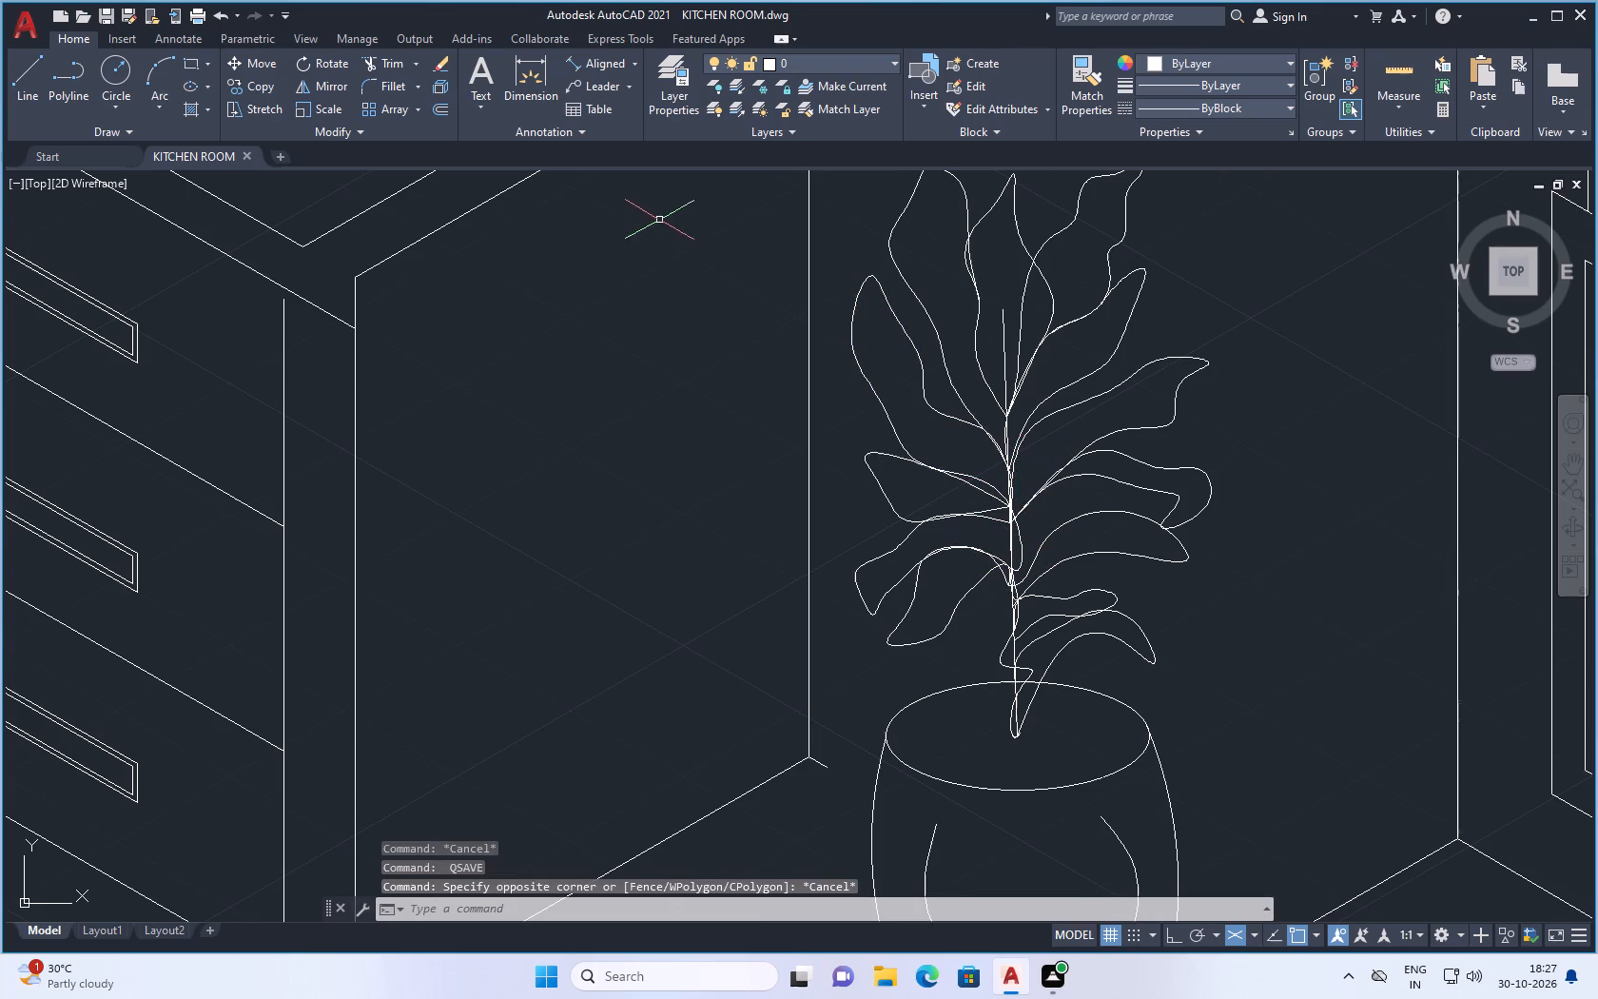
# Begin a spline leaf low on the stem's left side, running its wavy upper edge out to a tip beneath the lowest left leaf.
pyautogui.press('s')
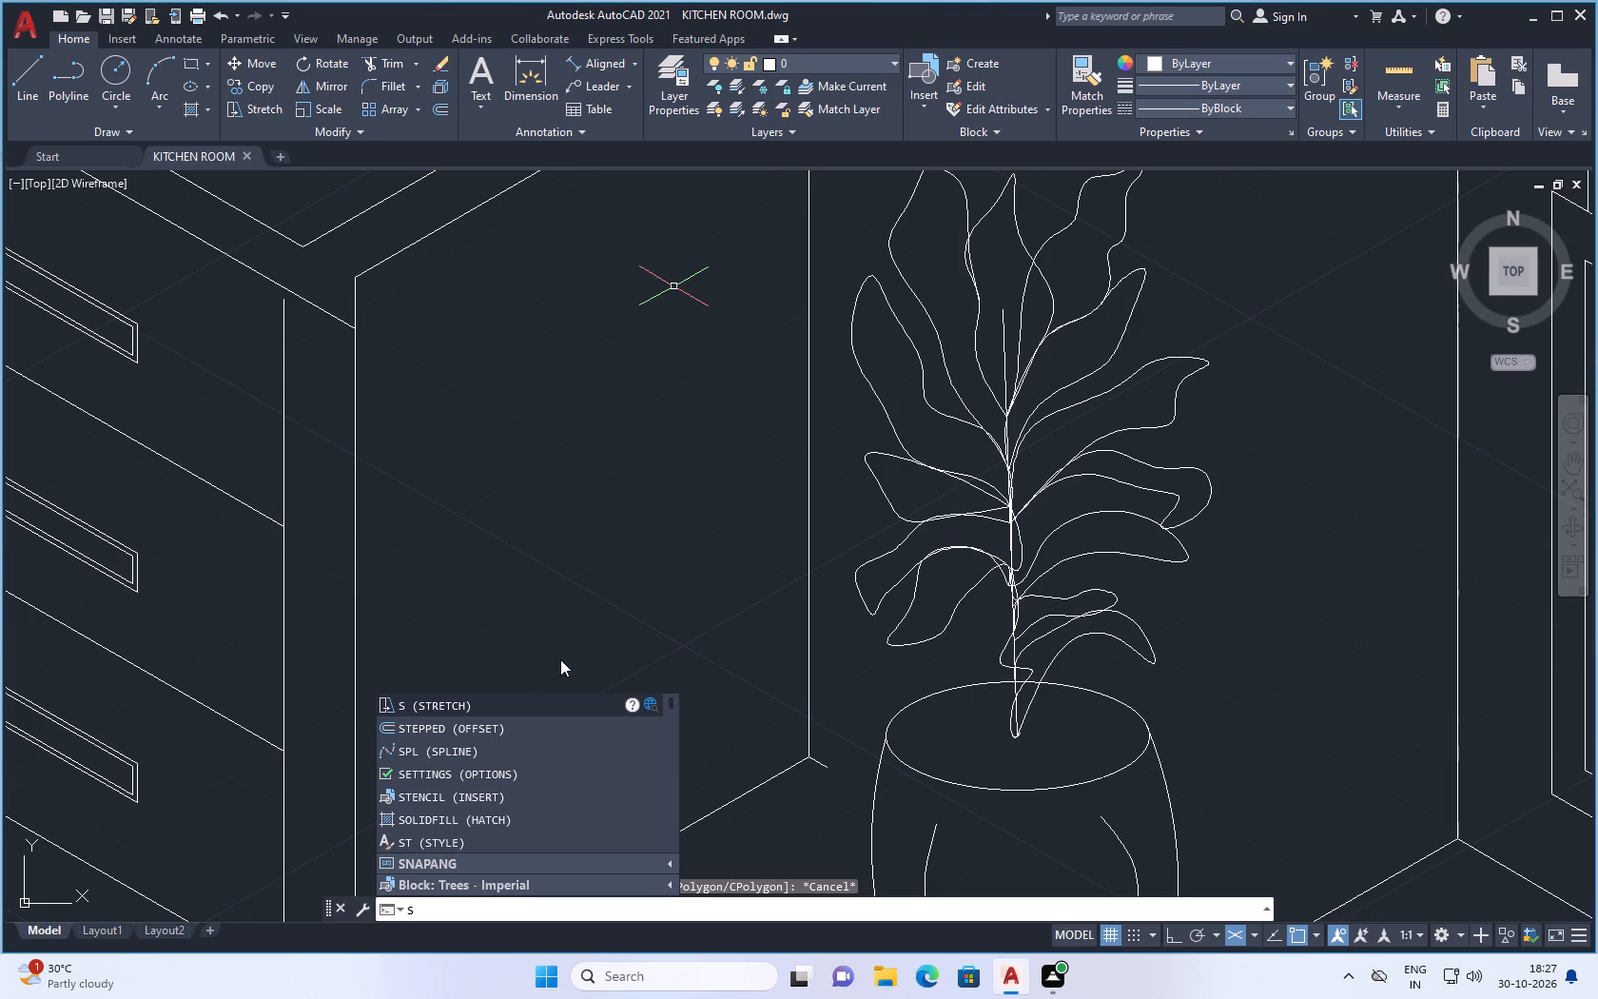
pyautogui.click(493, 749)
pyautogui.scroll(2, 1004, 635)
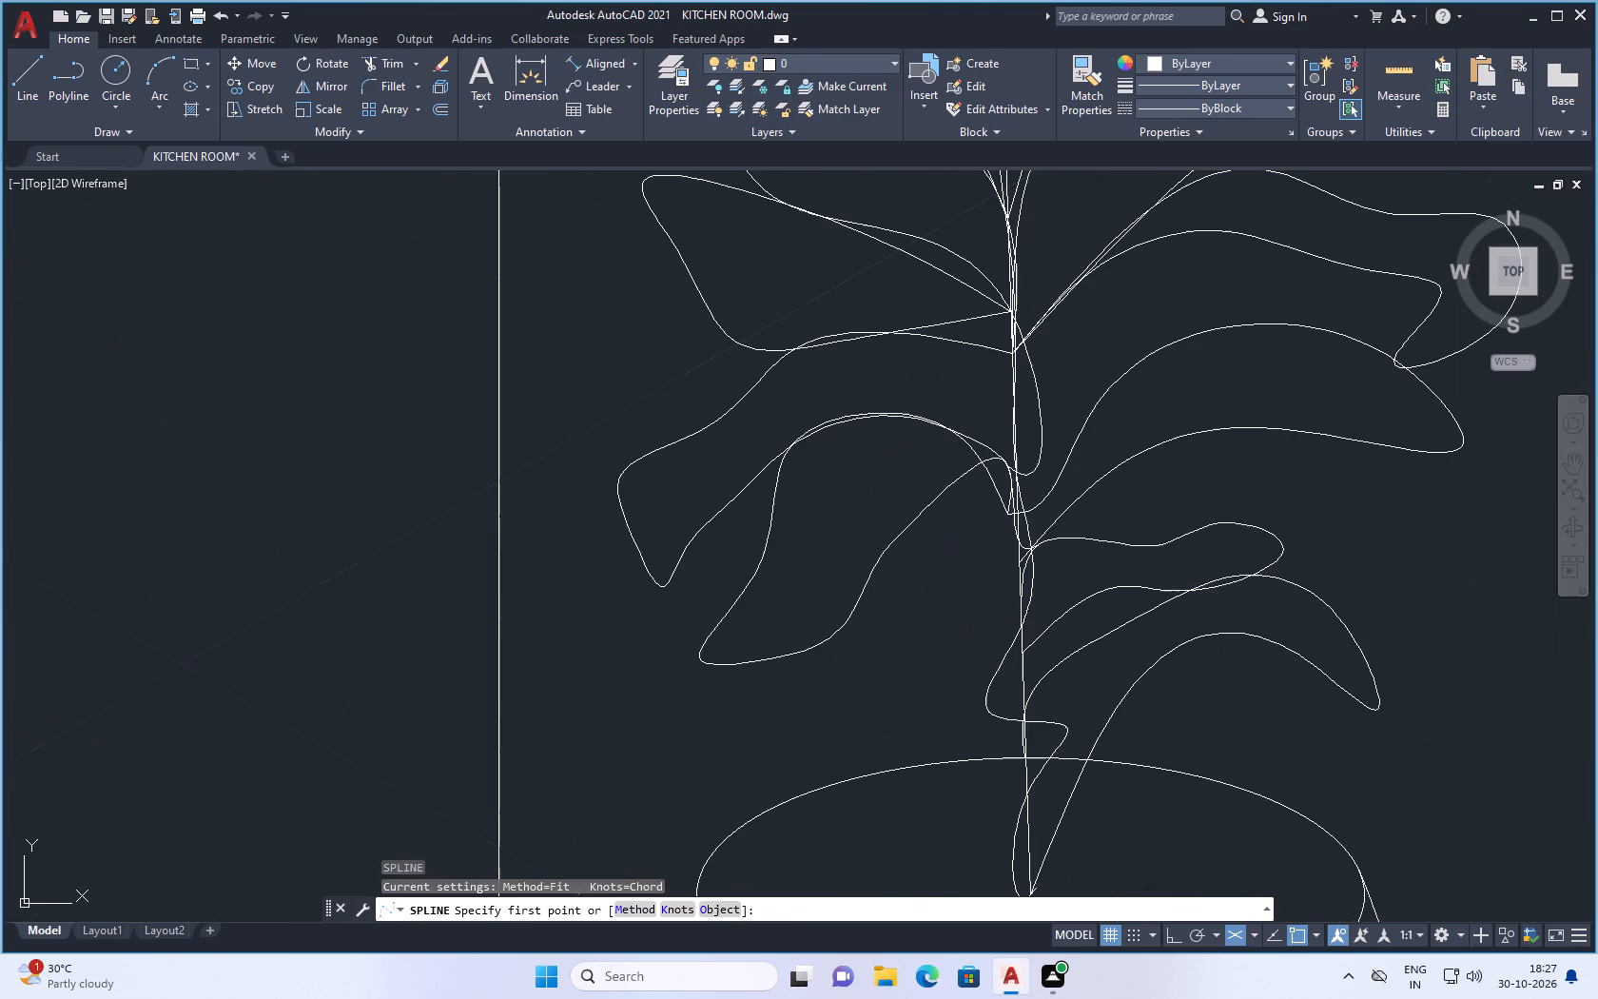
pyautogui.click(1008, 633)
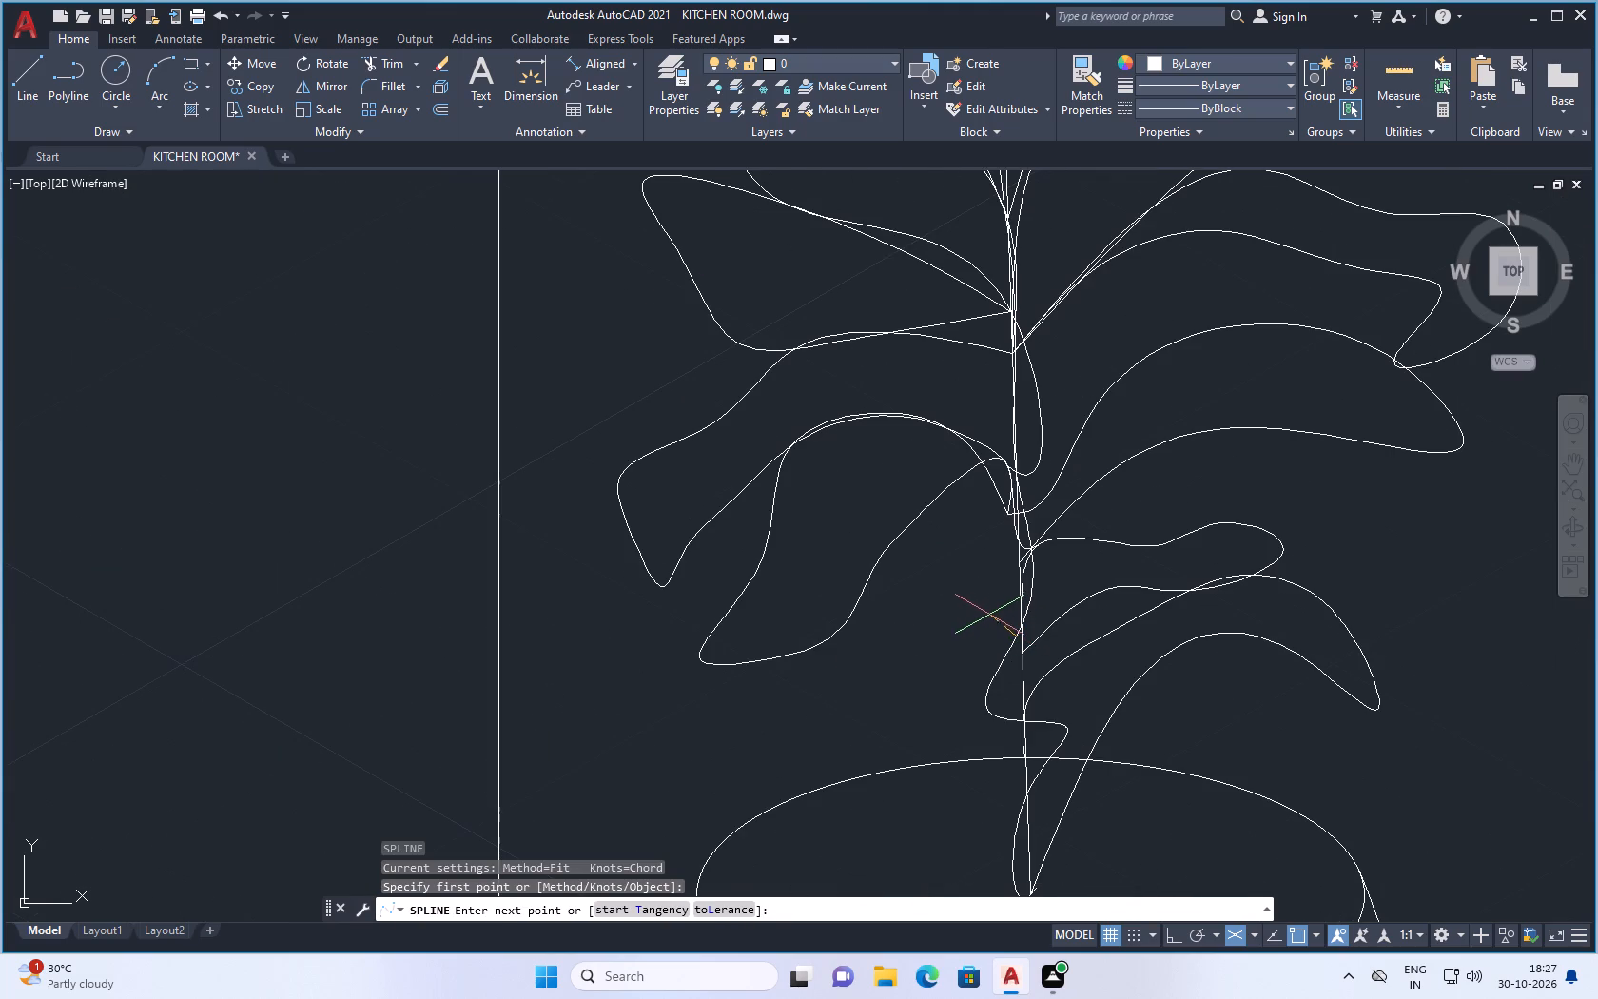
pyautogui.click(997, 590)
pyautogui.click(973, 578)
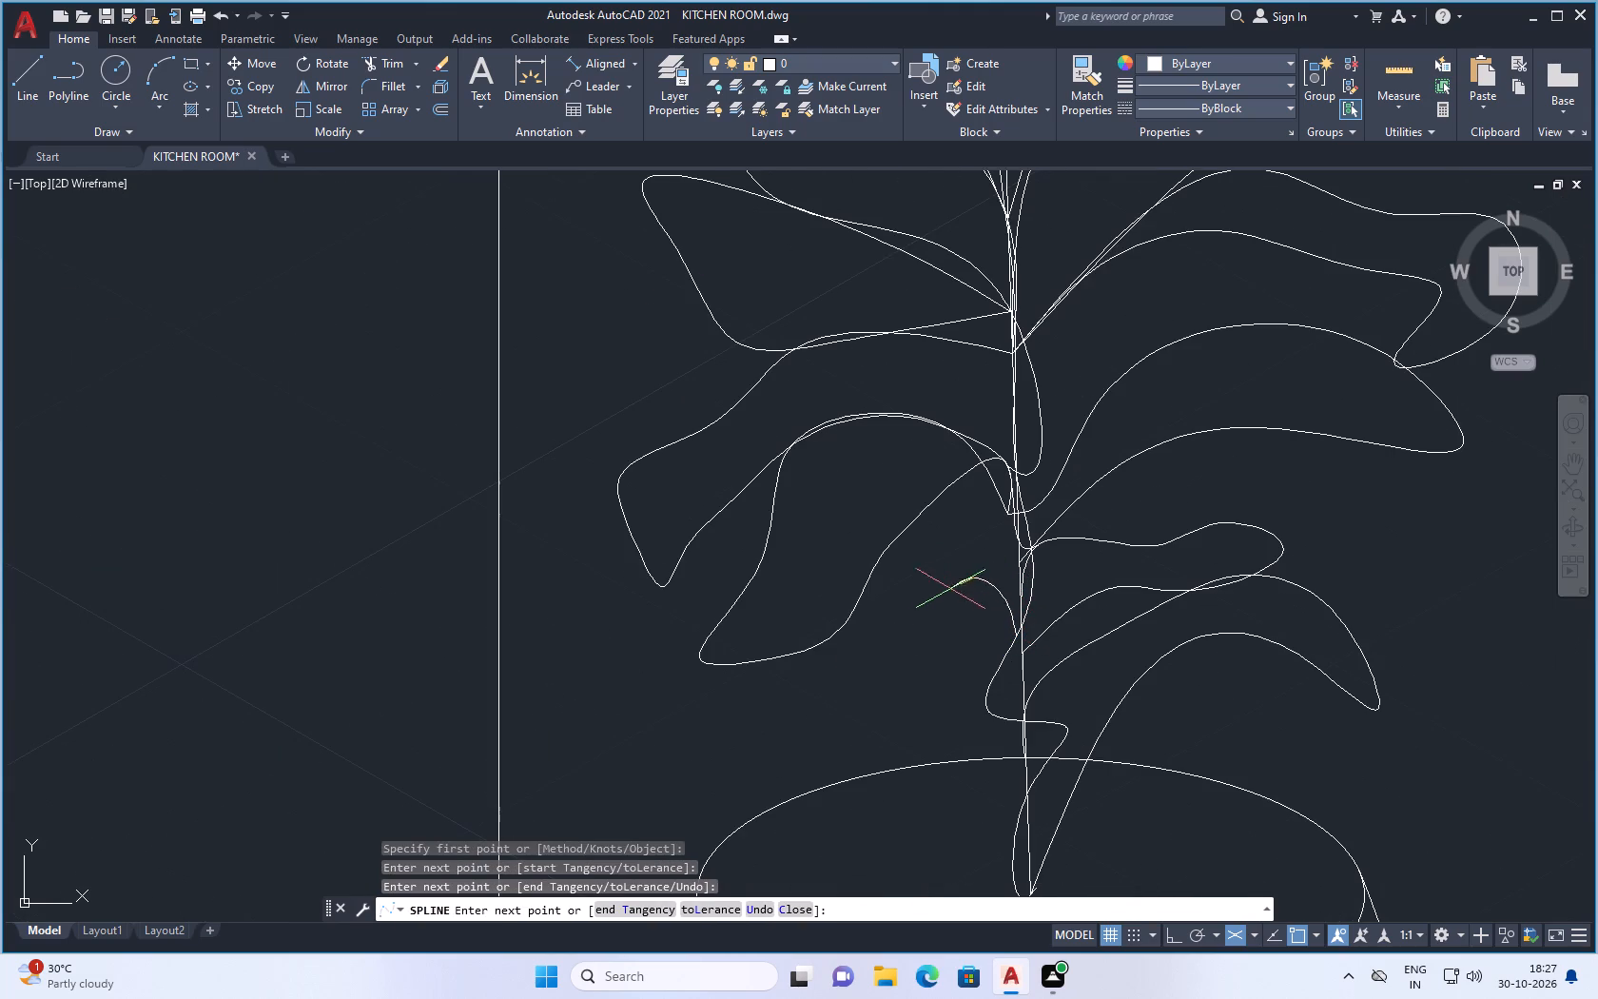
pyautogui.click(922, 606)
pyautogui.moveTo(861, 638); pyautogui.dragTo(859, 654)
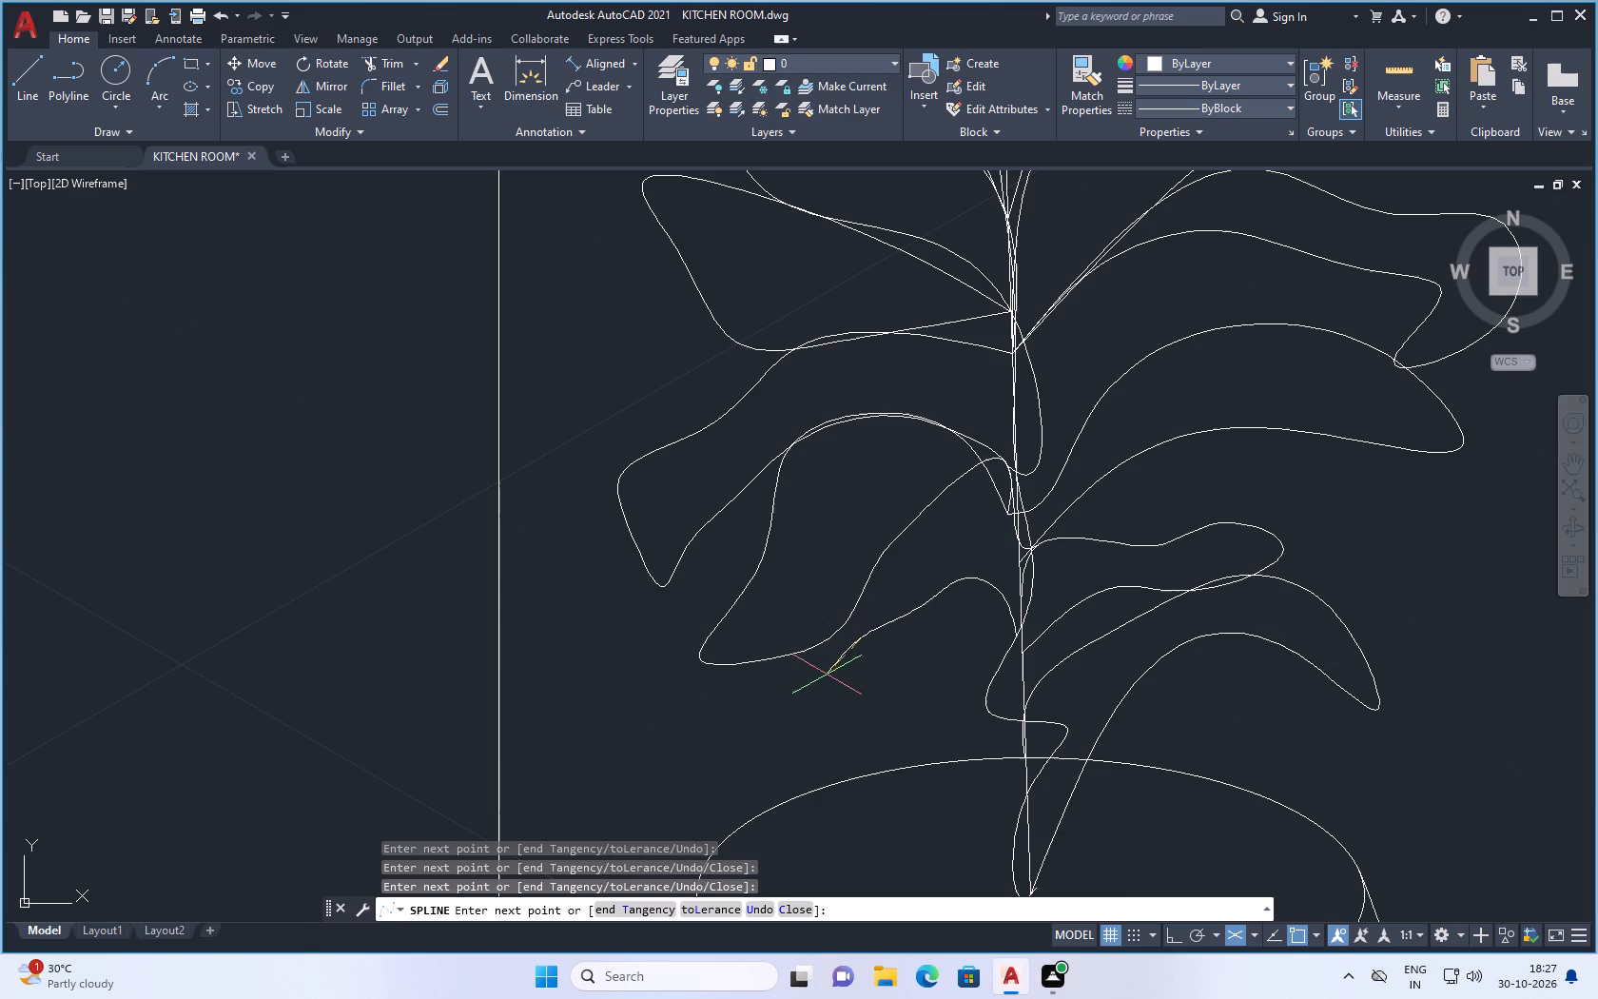
pyautogui.click(809, 684)
pyautogui.click(760, 702)
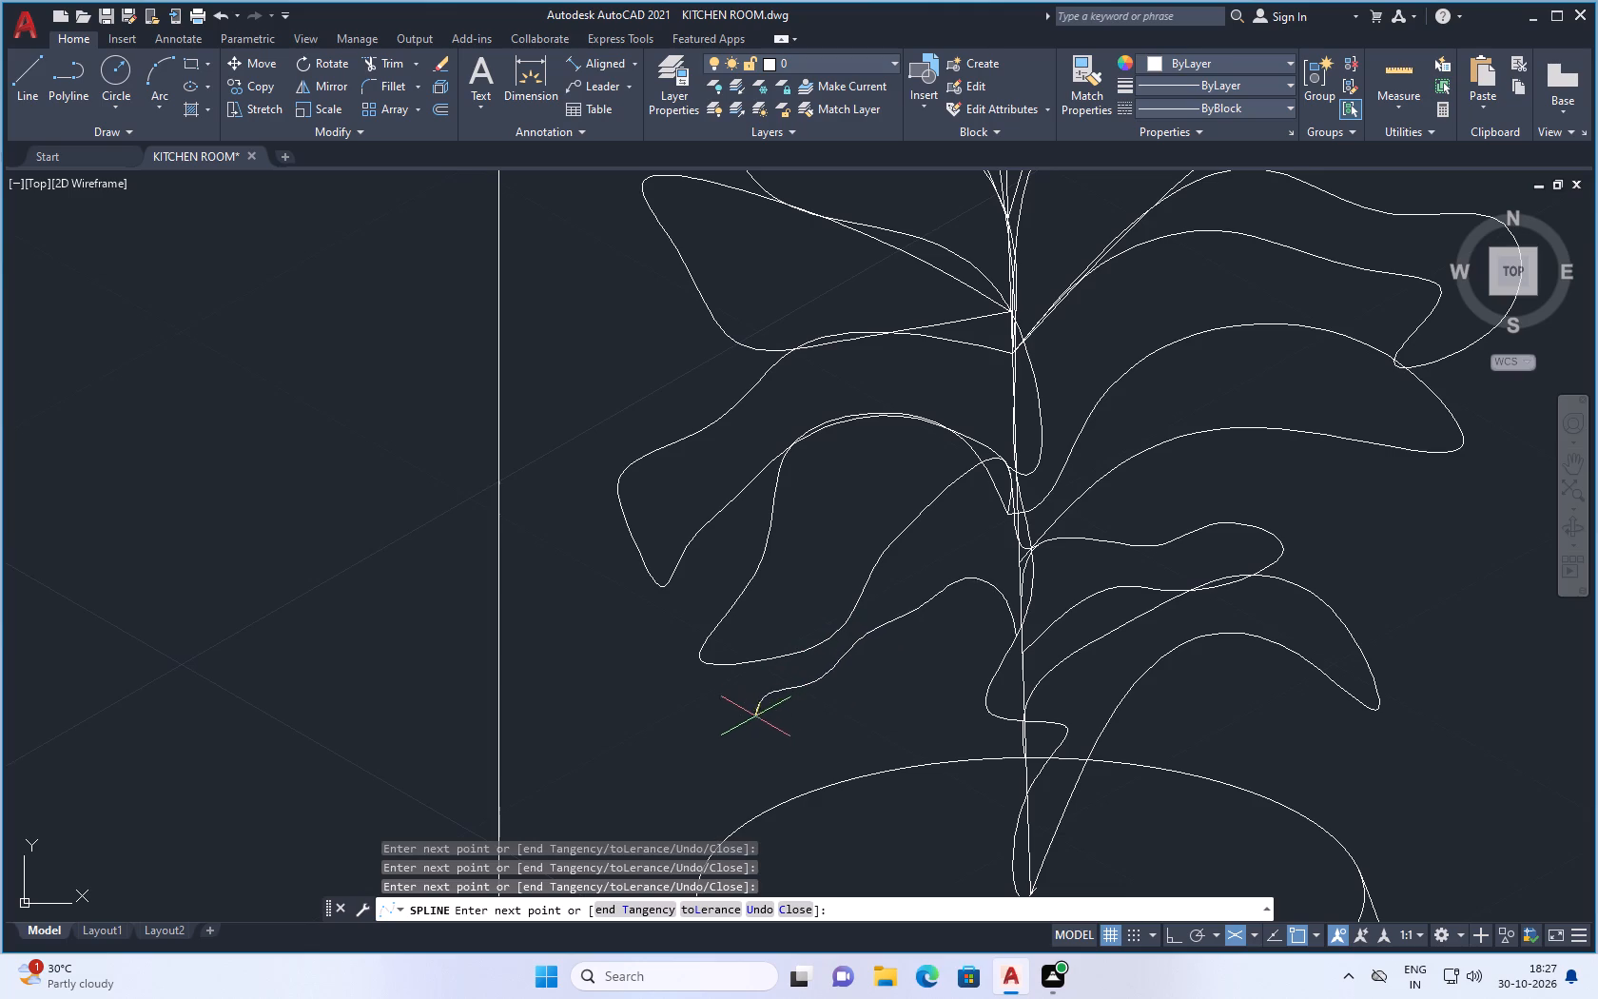
pyautogui.click(737, 720)
pyautogui.click(704, 718)
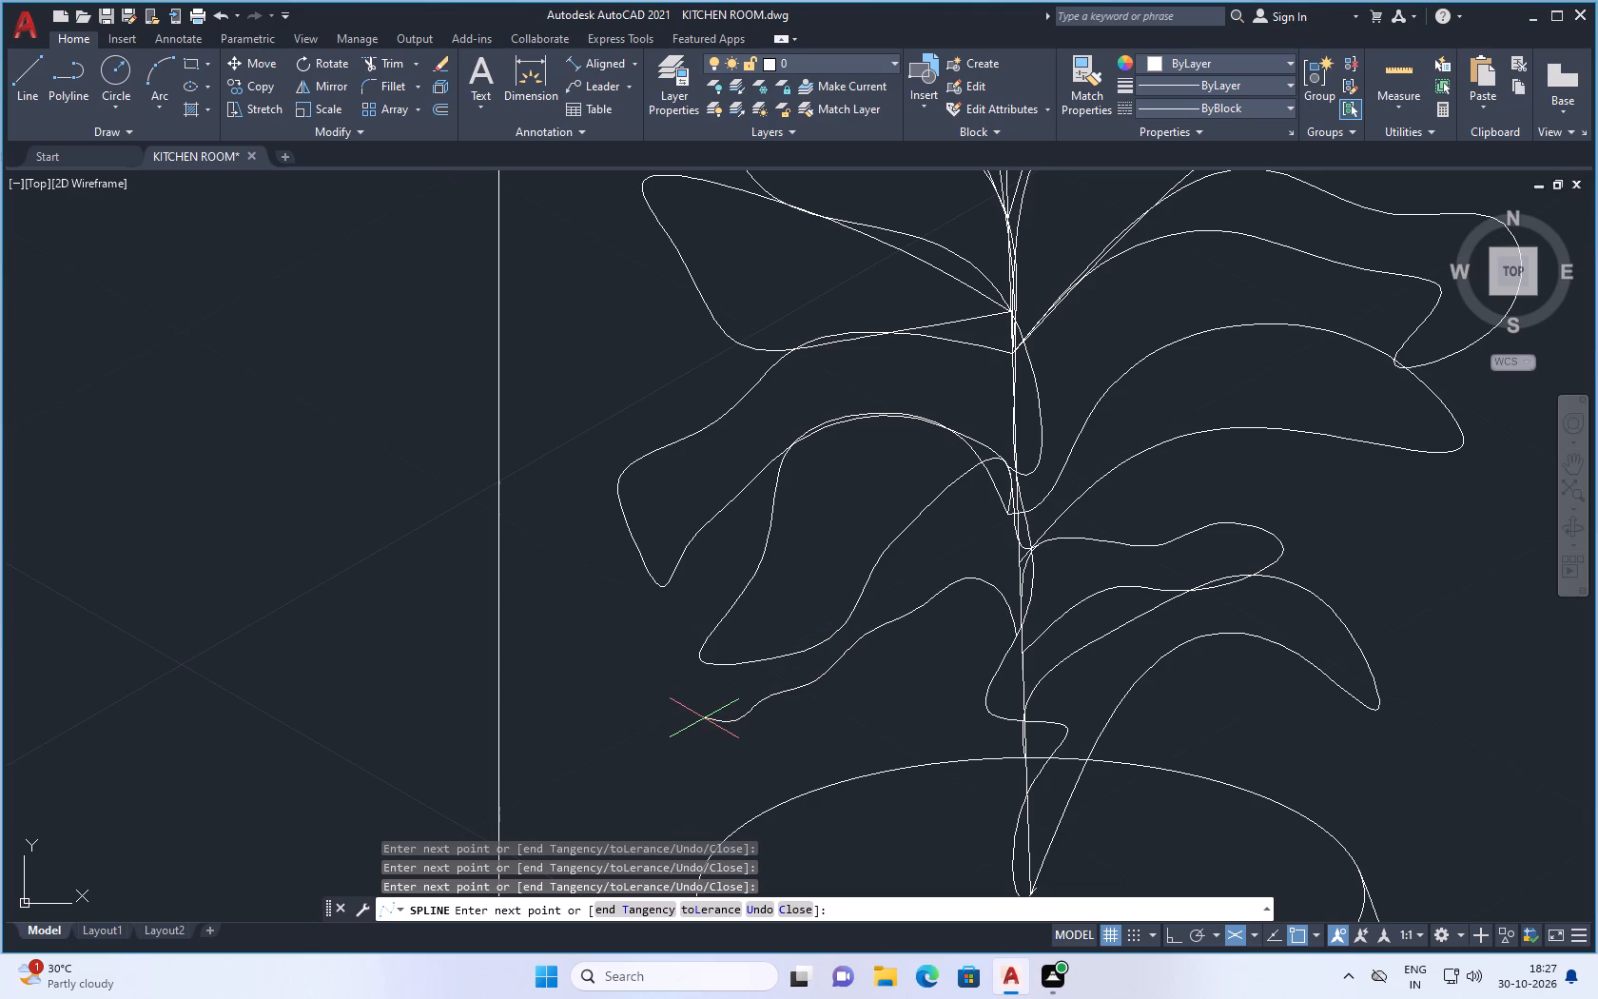
# Round the new left leaf's tip, return along its lower edge to the stem, and end the spline down the stem inside the pot's rim.
pyautogui.click(710, 740)
pyautogui.click(744, 749)
pyautogui.moveTo(823, 735); pyautogui.dragTo(830, 725)
pyautogui.moveTo(856, 702); pyautogui.dragTo(865, 697)
pyautogui.moveTo(899, 674); pyautogui.dragTo(910, 664)
pyautogui.moveTo(928, 654); pyautogui.dragTo(943, 647)
pyautogui.moveTo(947, 646); pyautogui.dragTo(961, 647)
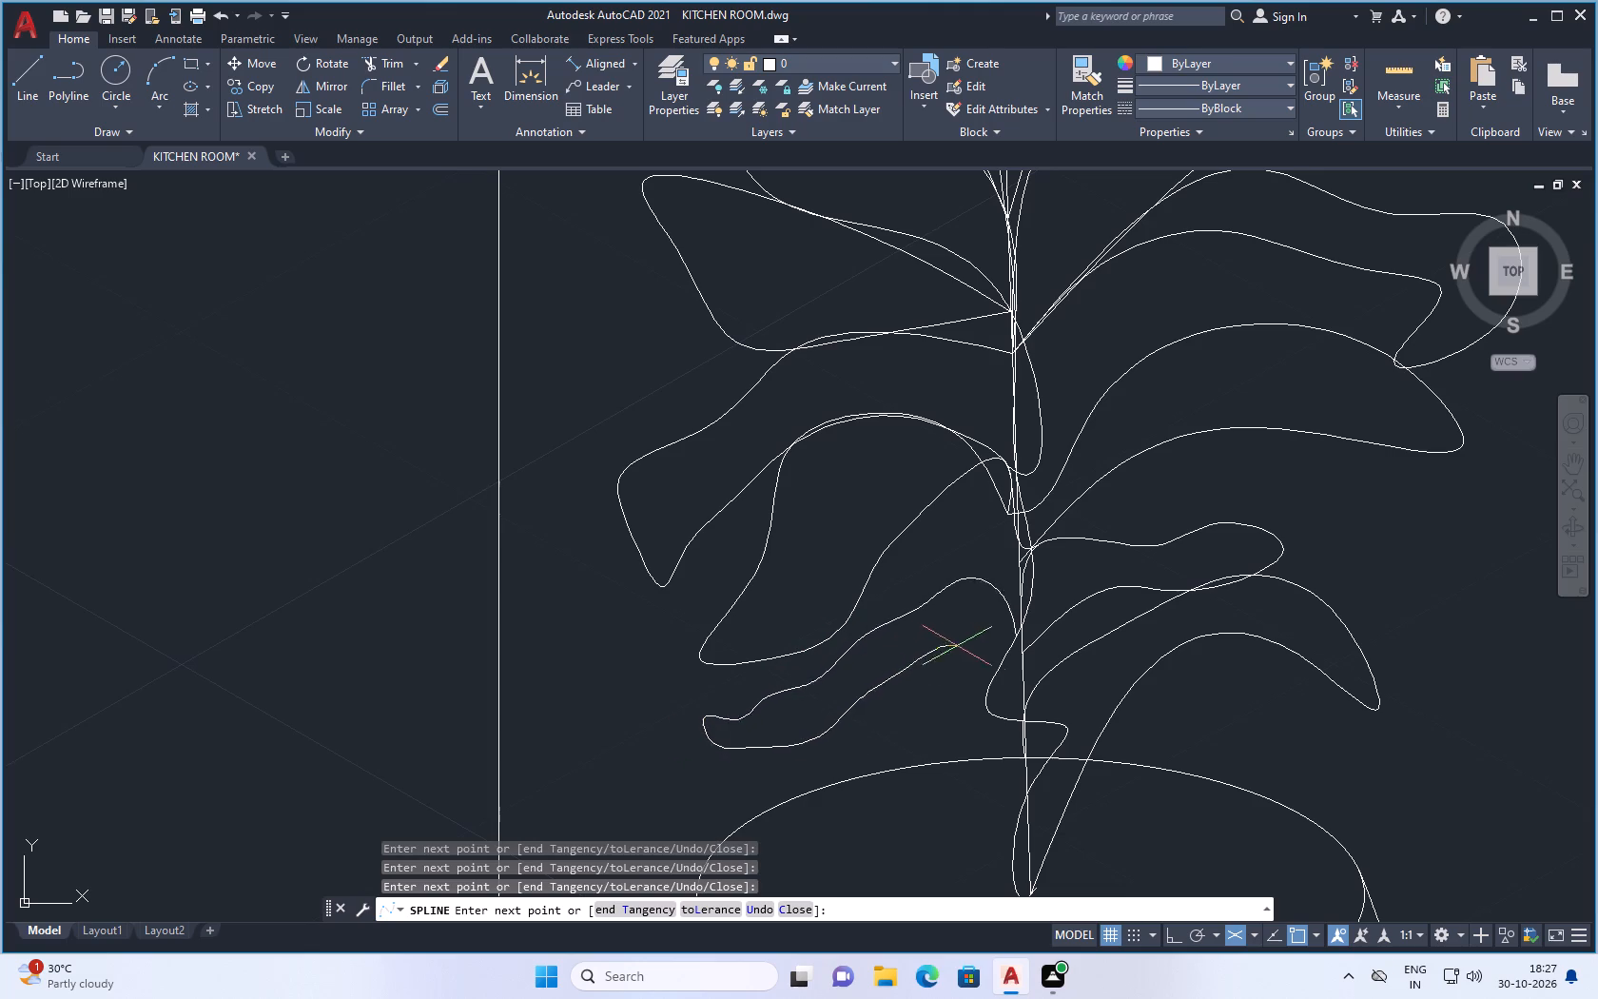
pyautogui.moveTo(961, 647); pyautogui.dragTo(969, 650)
pyautogui.click(976, 652)
pyautogui.click(984, 654)
pyautogui.click(1004, 676)
pyautogui.click(1015, 703)
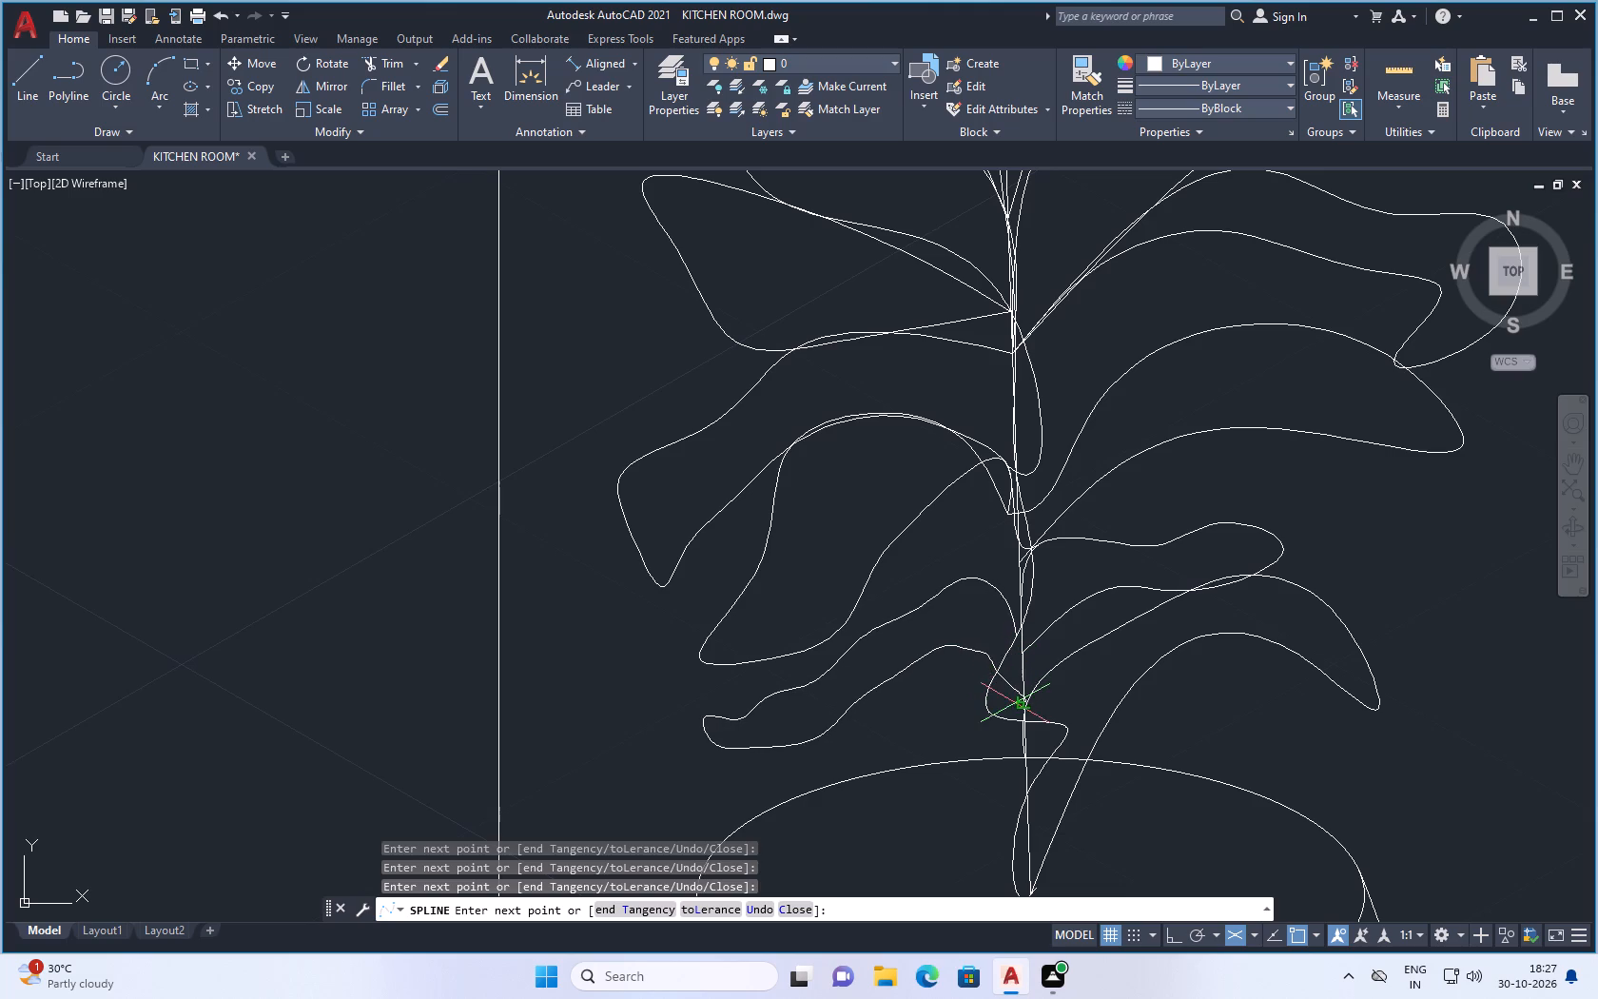
pyautogui.click(1013, 715)
pyautogui.click(1016, 738)
pyautogui.click(1020, 793)
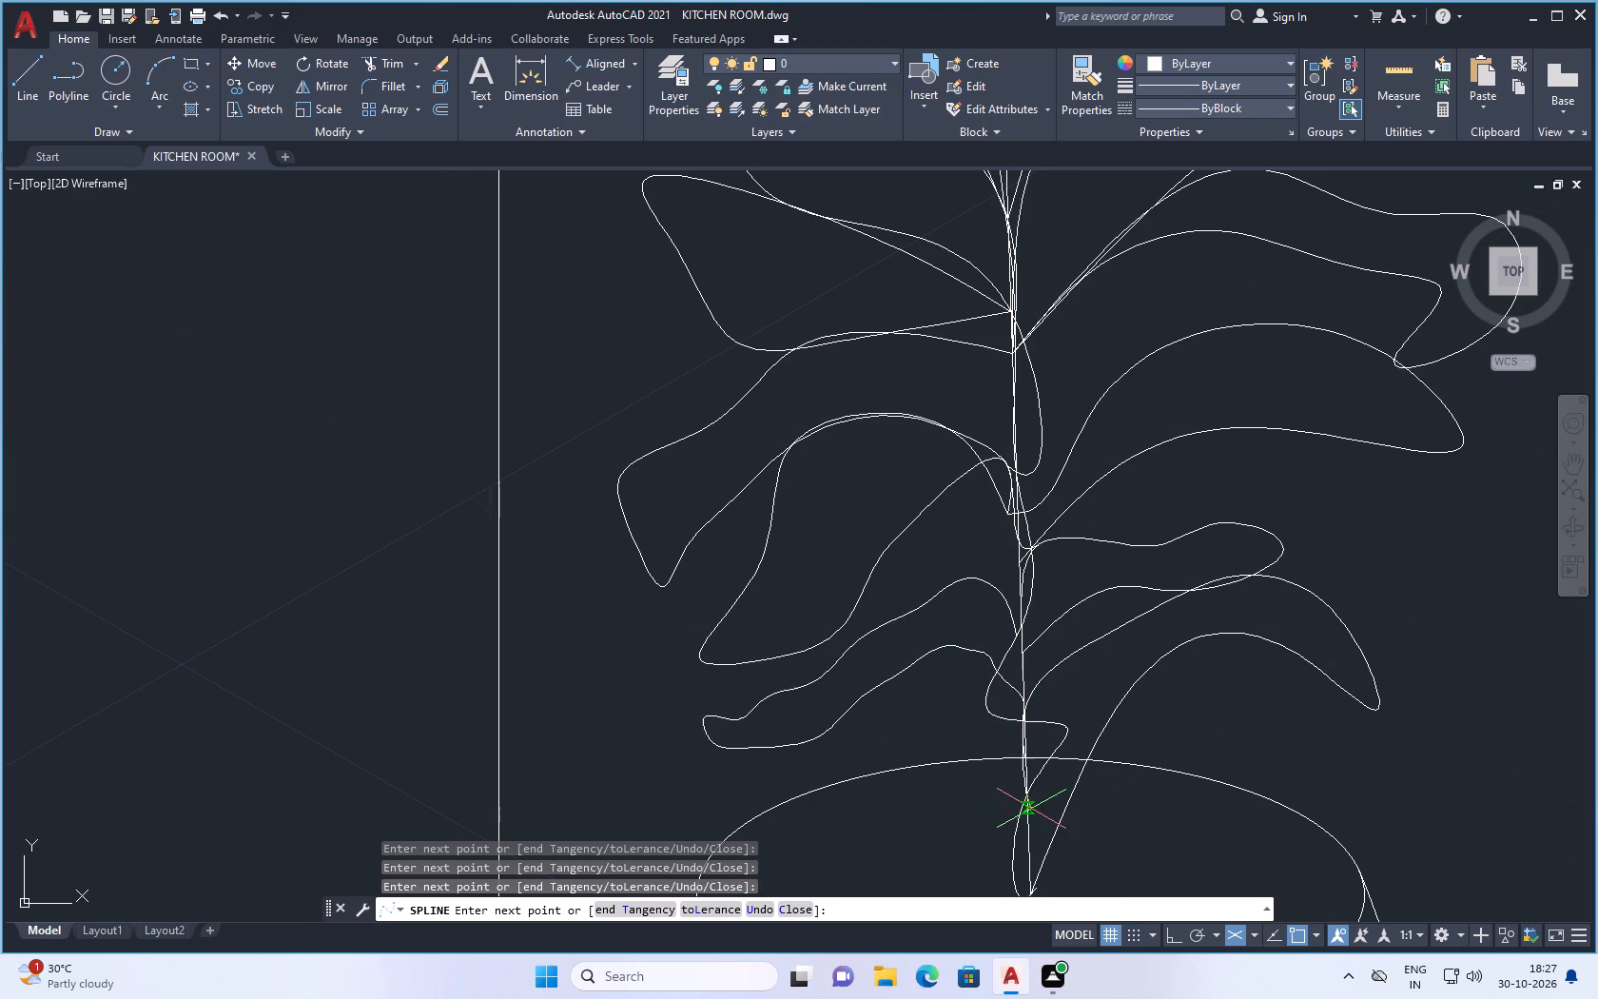
pyautogui.click(1031, 809)
pyautogui.press('Return')
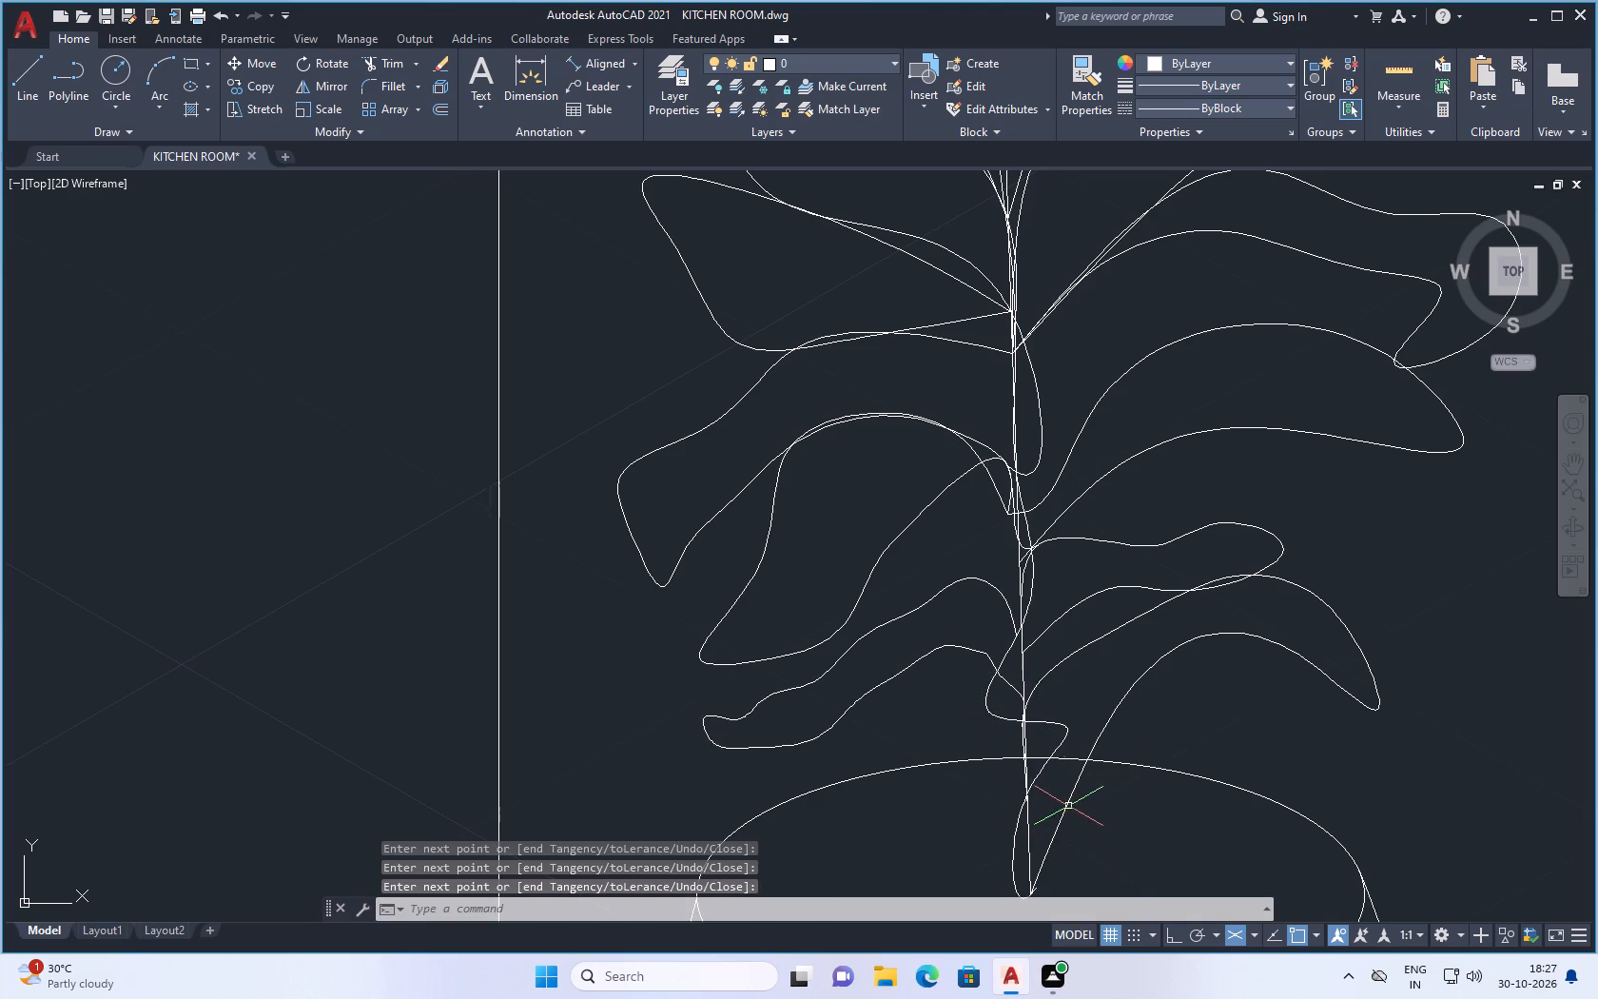
# Review the potted plant within the whole kitchen room and save the drawing.
pyautogui.scroll(-6, 1101, 726)
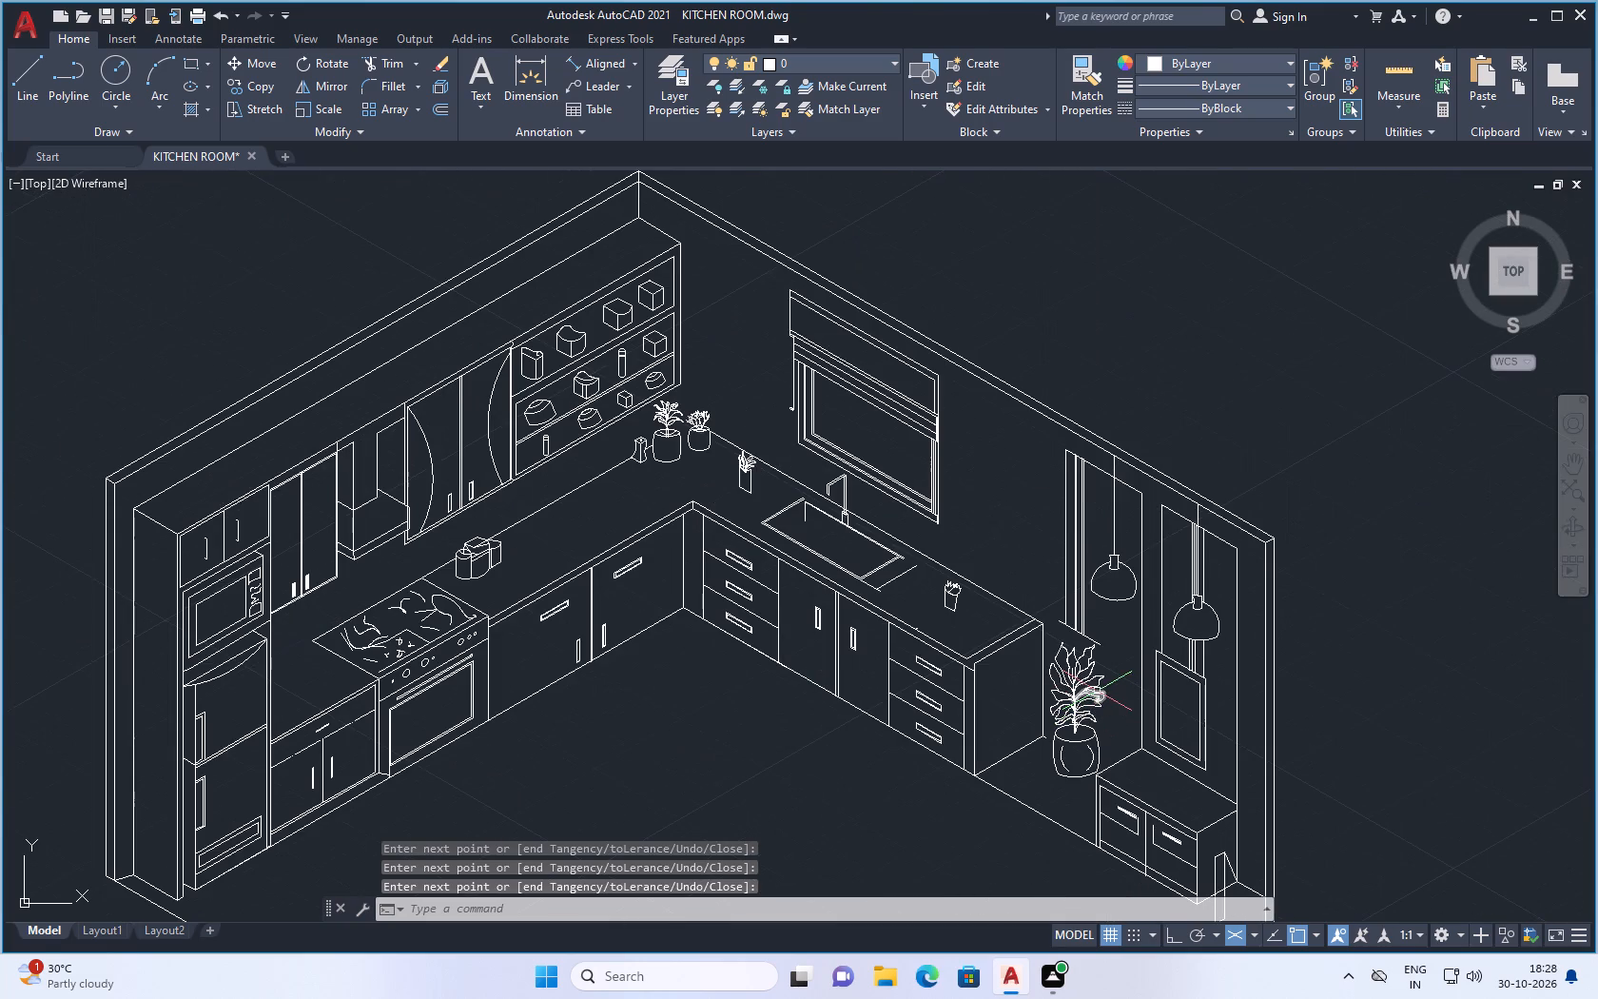
pyautogui.scroll(-2, 882, 540)
pyautogui.scroll(1, 782, 571)
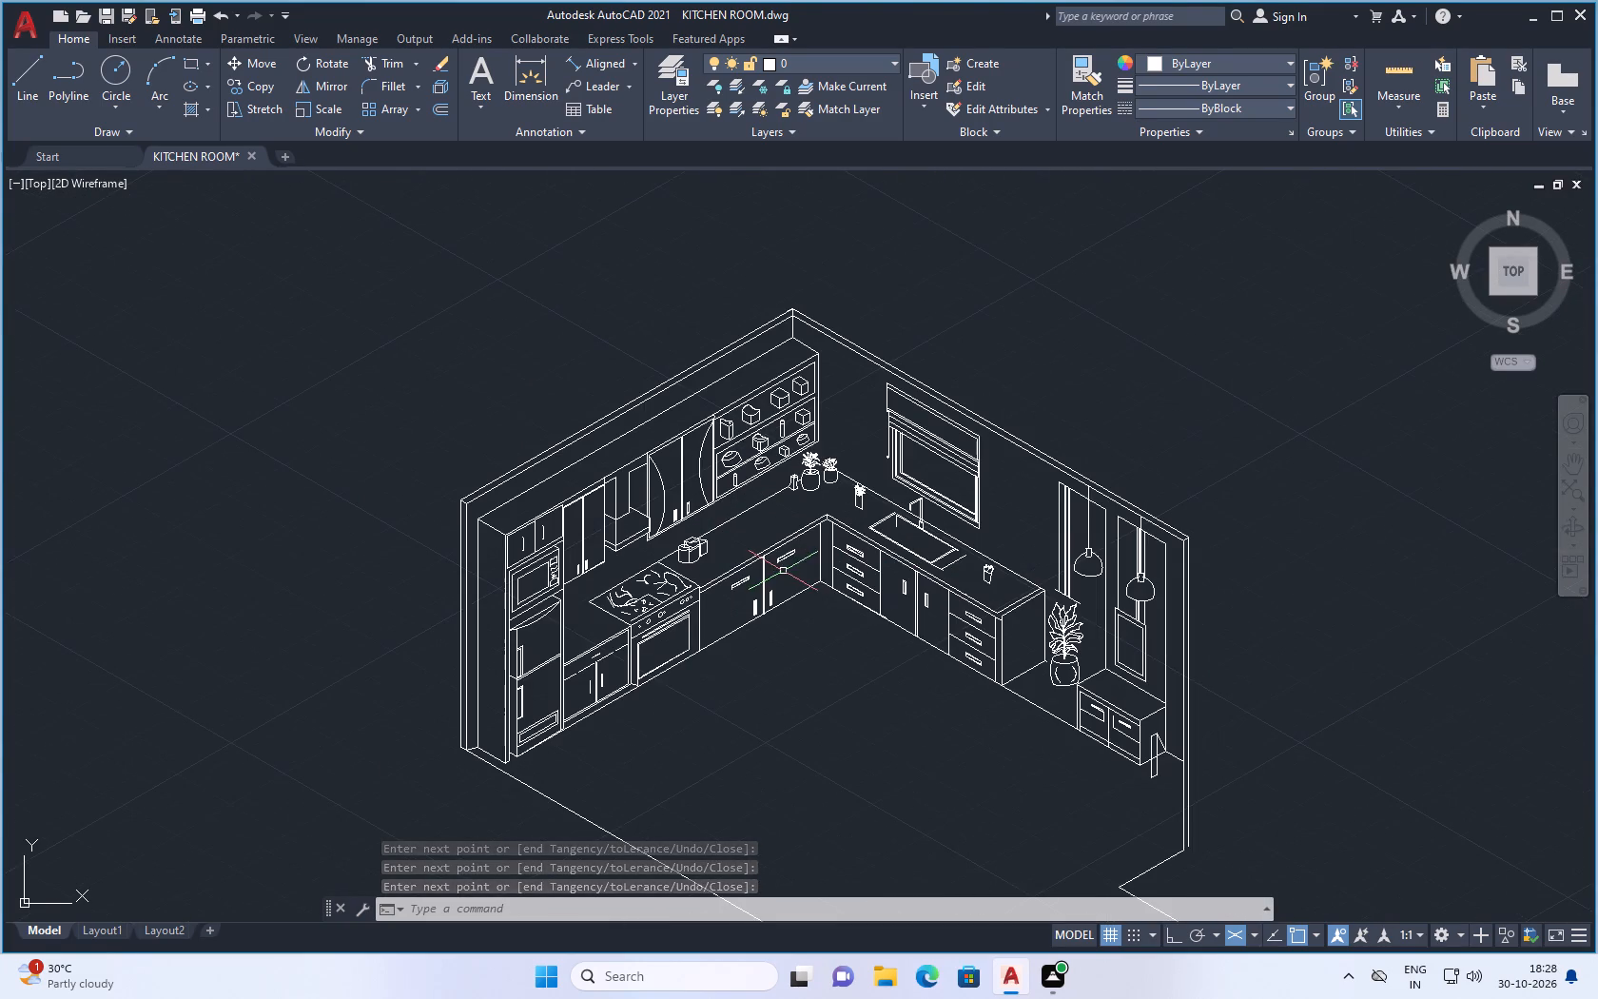
pyautogui.scroll(-1, 924, 558)
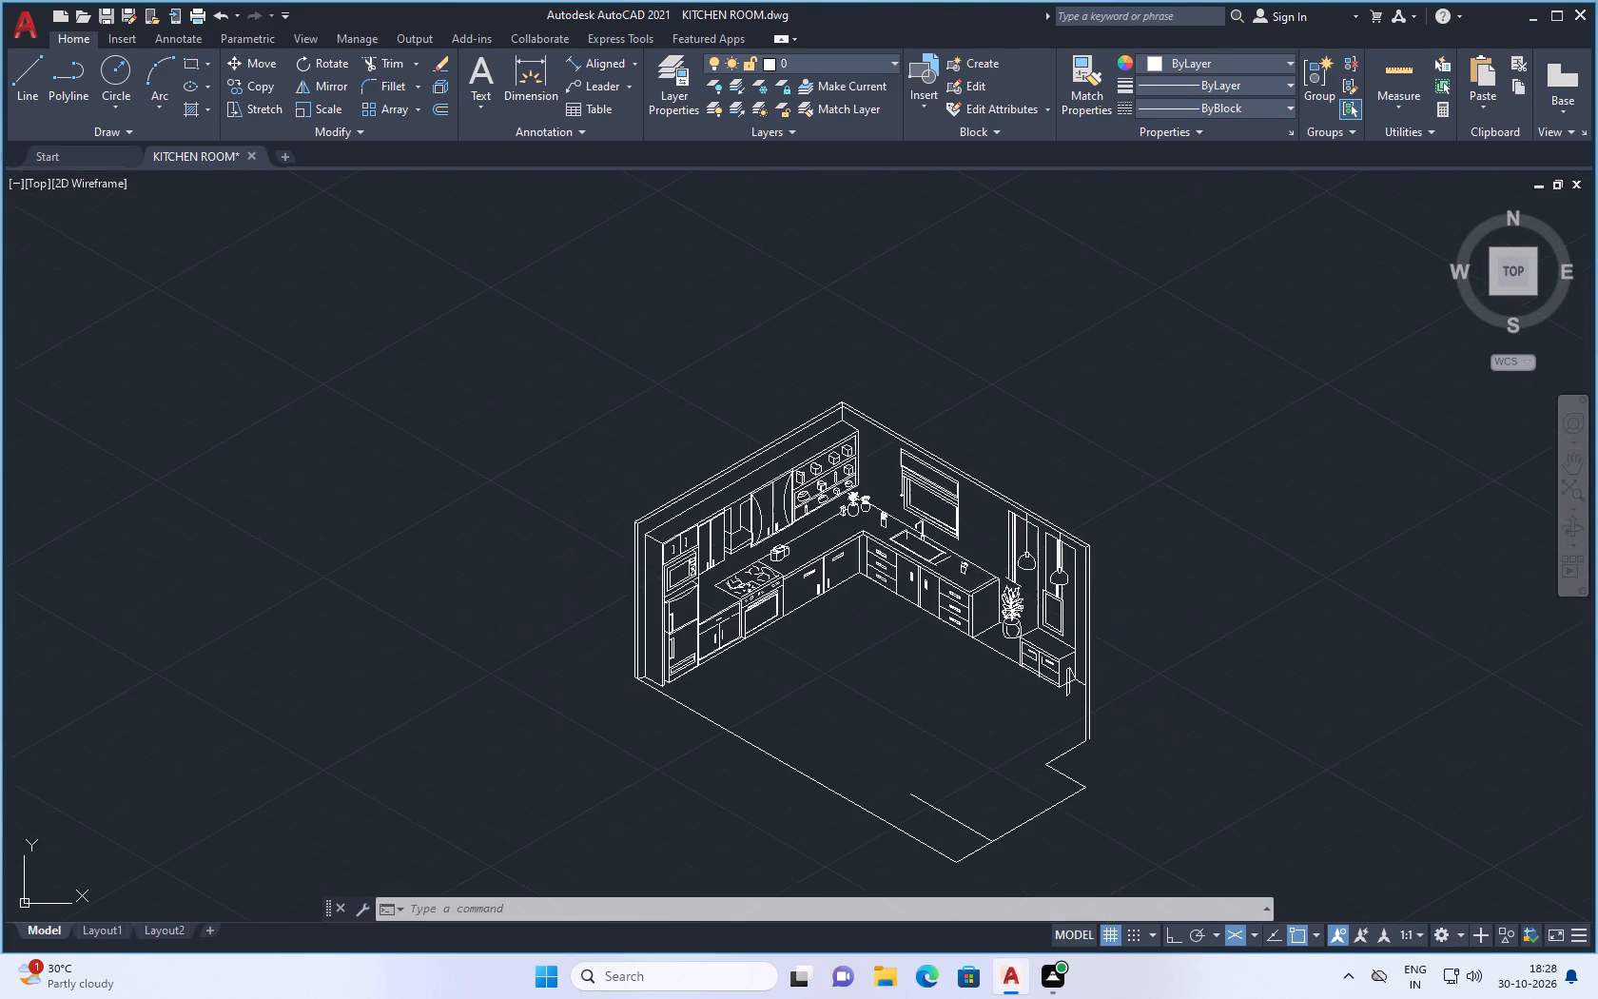
pyautogui.scroll(1, 993, 578)
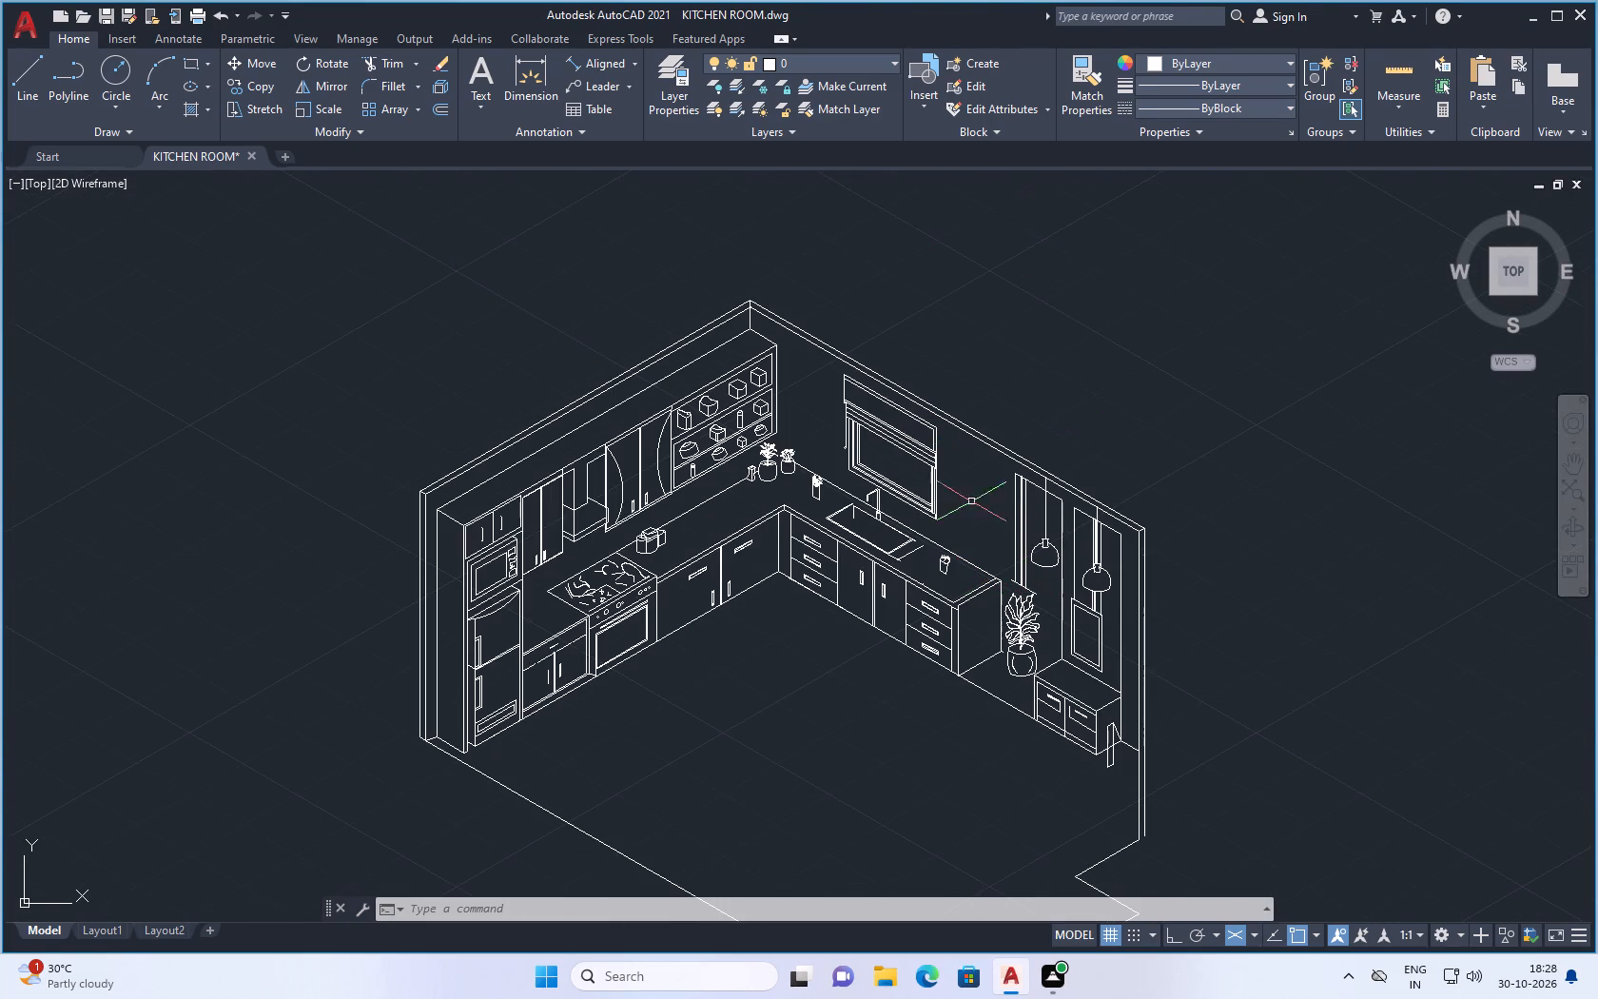
pyautogui.scroll(1, 1022, 682)
pyautogui.scroll(1, 989, 501)
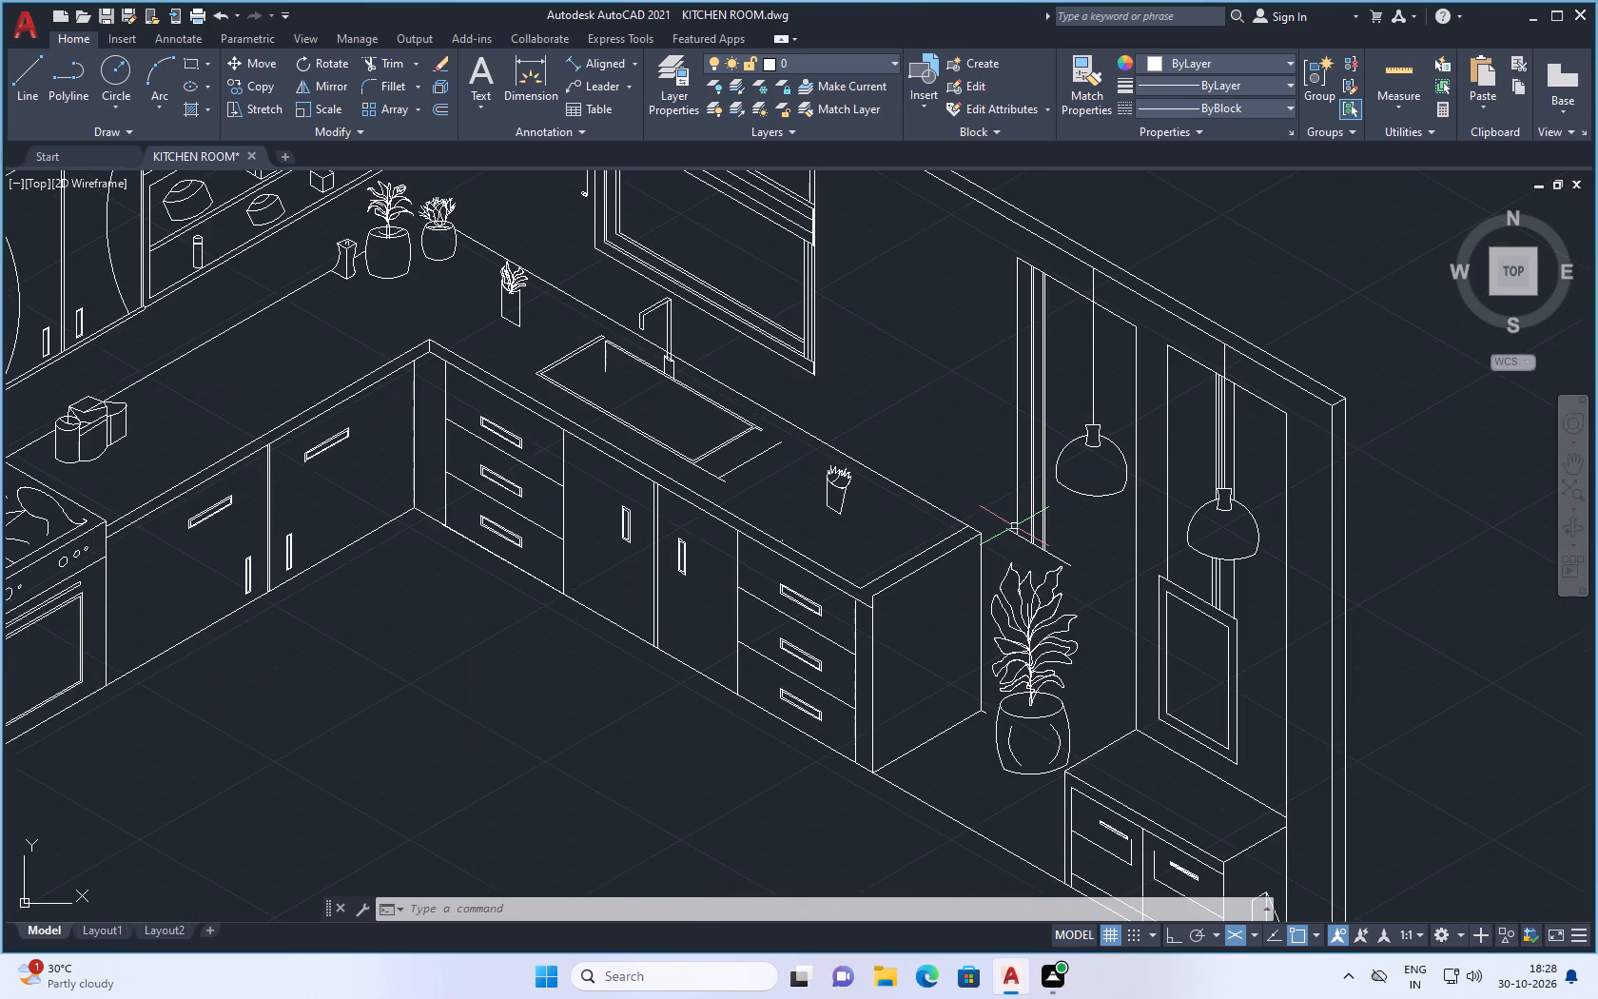
pyautogui.press('space')
pyautogui.scroll(1, 1046, 549)
pyautogui.press('Escape')
pyautogui.scroll(-1, 1058, 516)
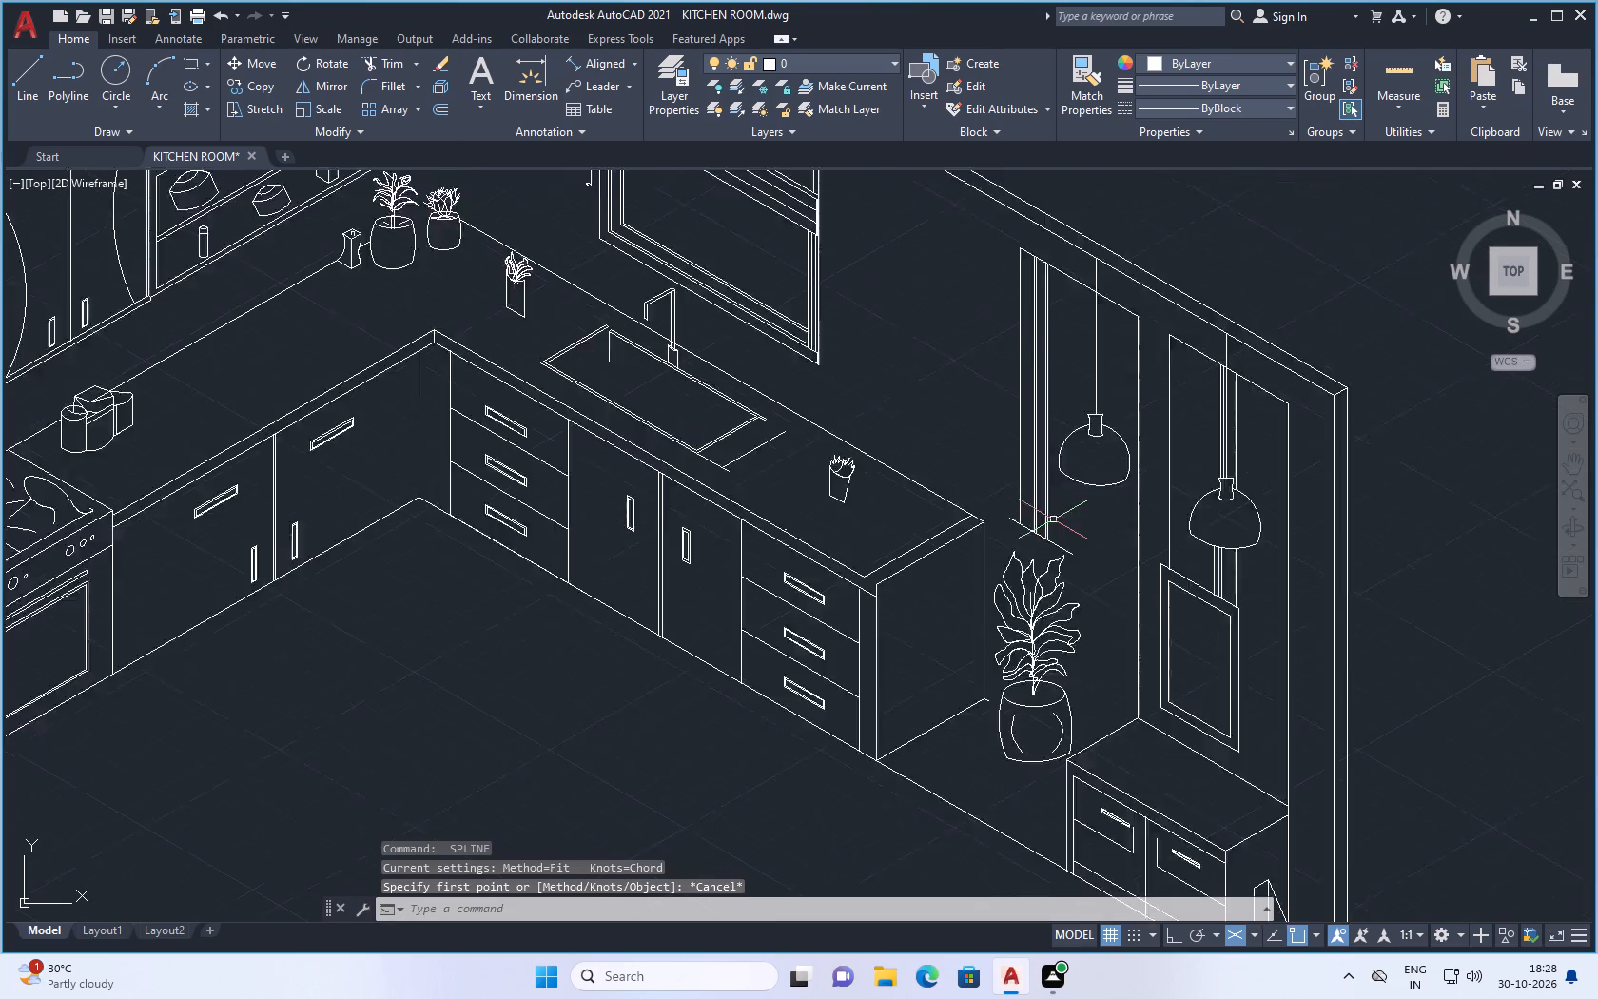
pyautogui.scroll(-1, 1053, 519)
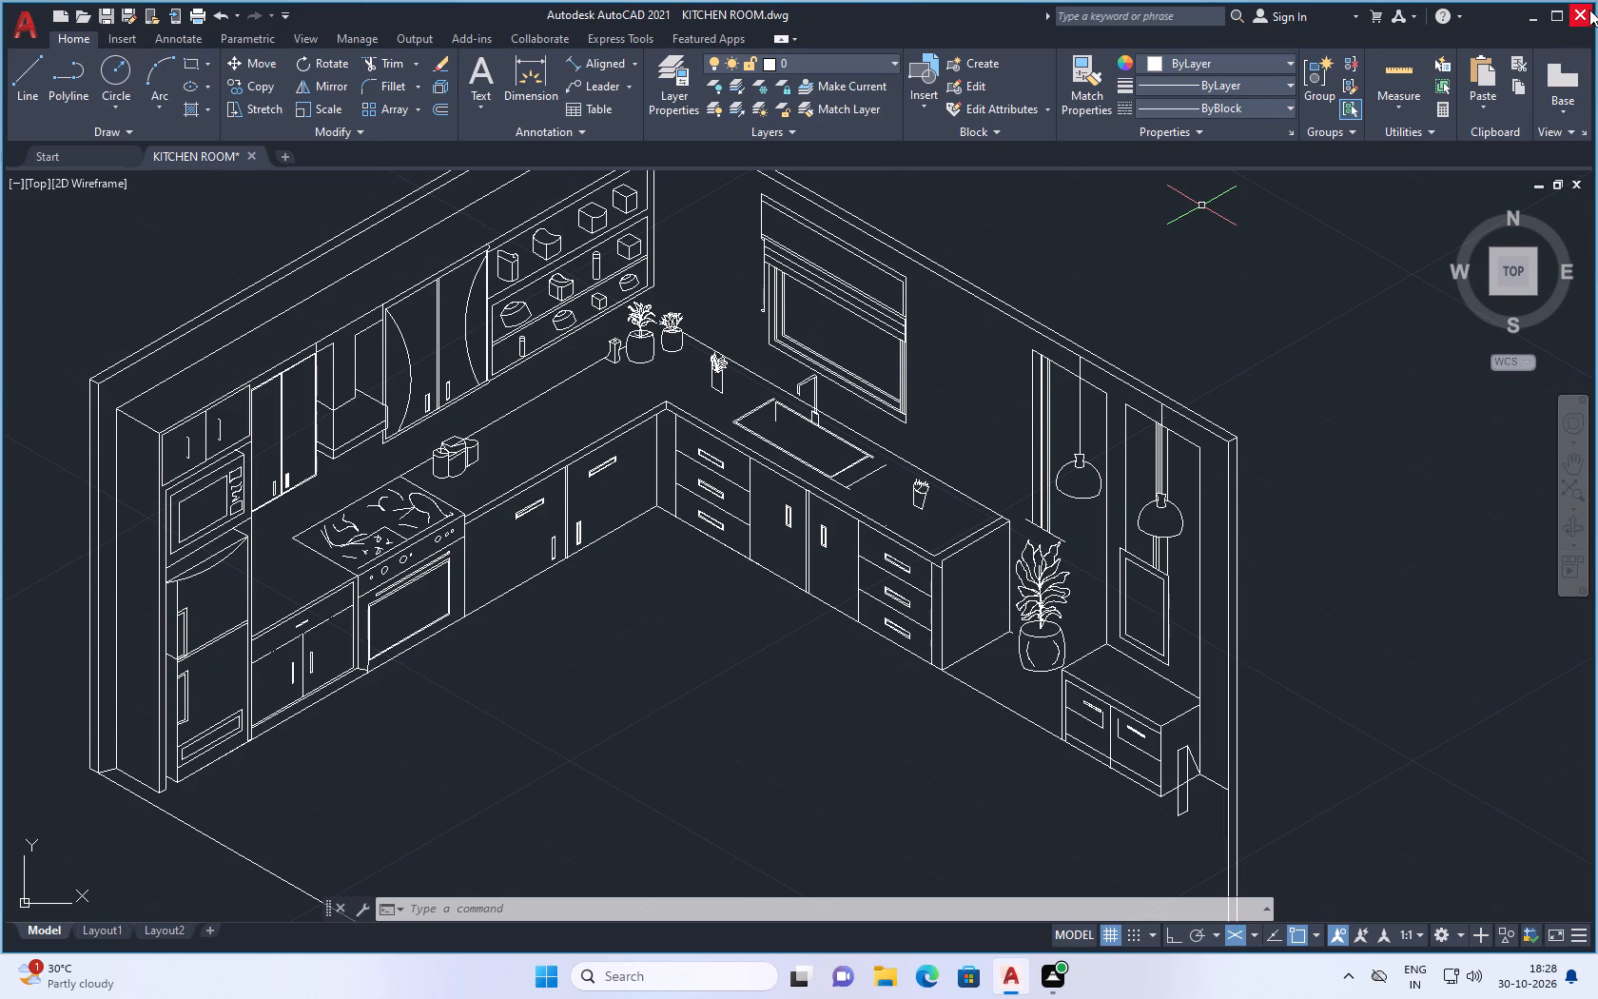
pyautogui.hotkey('ctrl', 's')
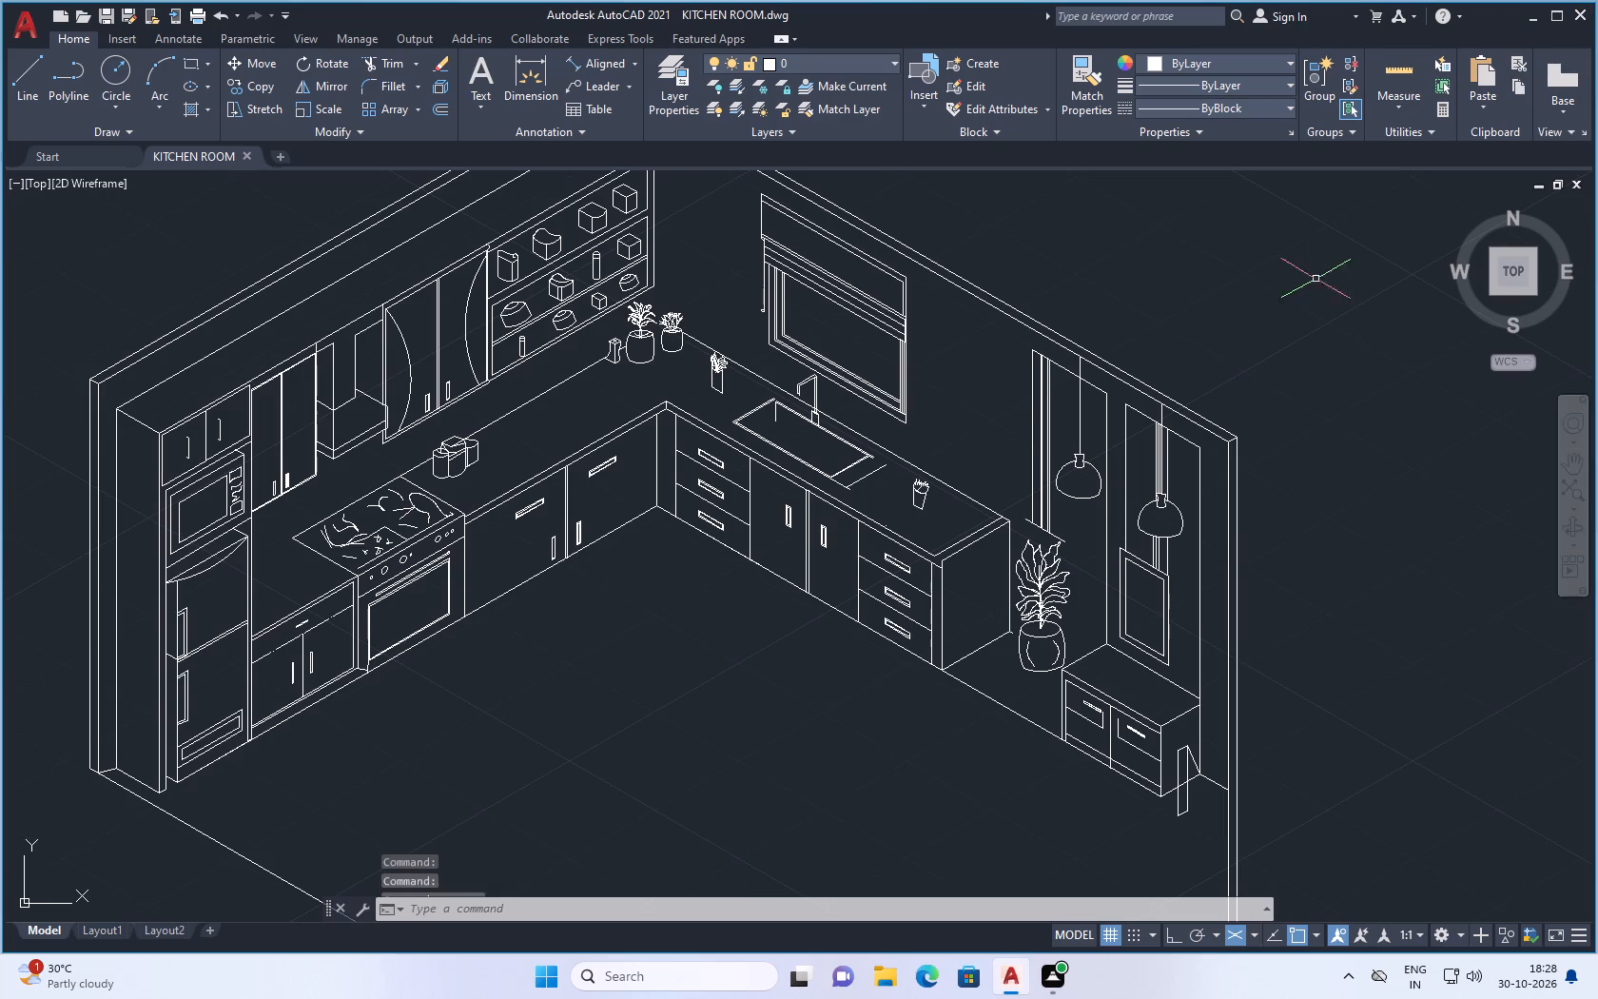
# Examine the kitchen room around the sink counter, hanging lamps and potted plant for unfinished linework.
pyautogui.scroll(-1, 1067, 409)
pyautogui.scroll(2, 1011, 331)
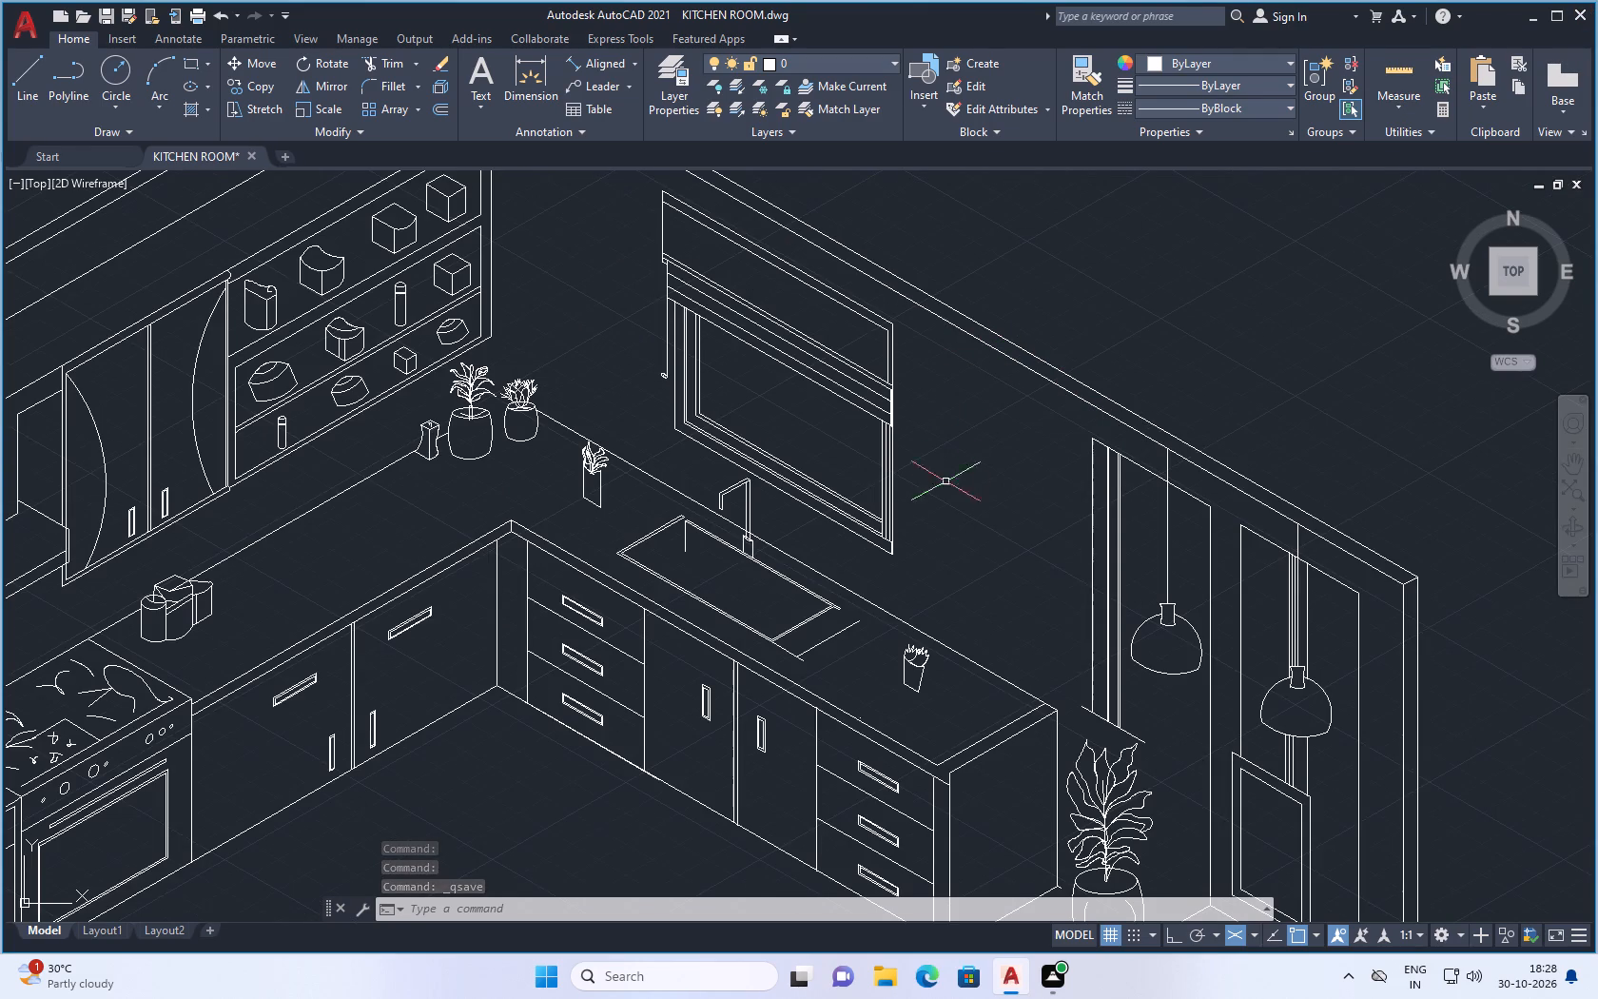
pyautogui.scroll(1, 915, 530)
pyautogui.scroll(-2, 973, 524)
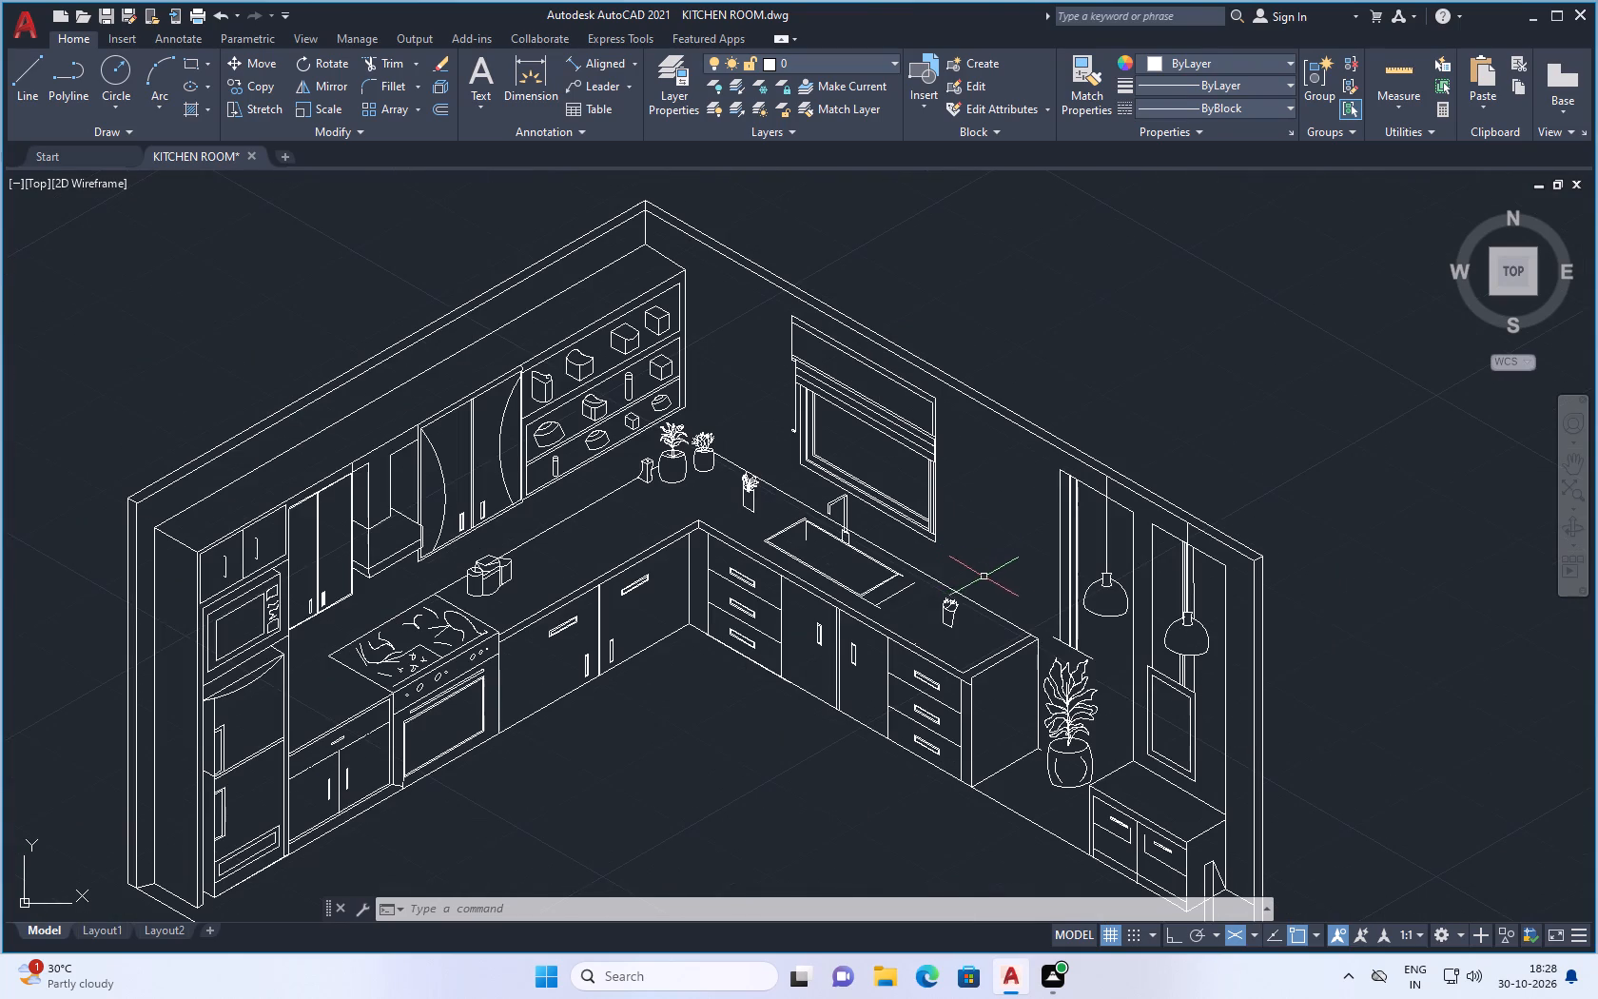
pyautogui.scroll(1, 980, 588)
pyautogui.scroll(-1, 980, 588)
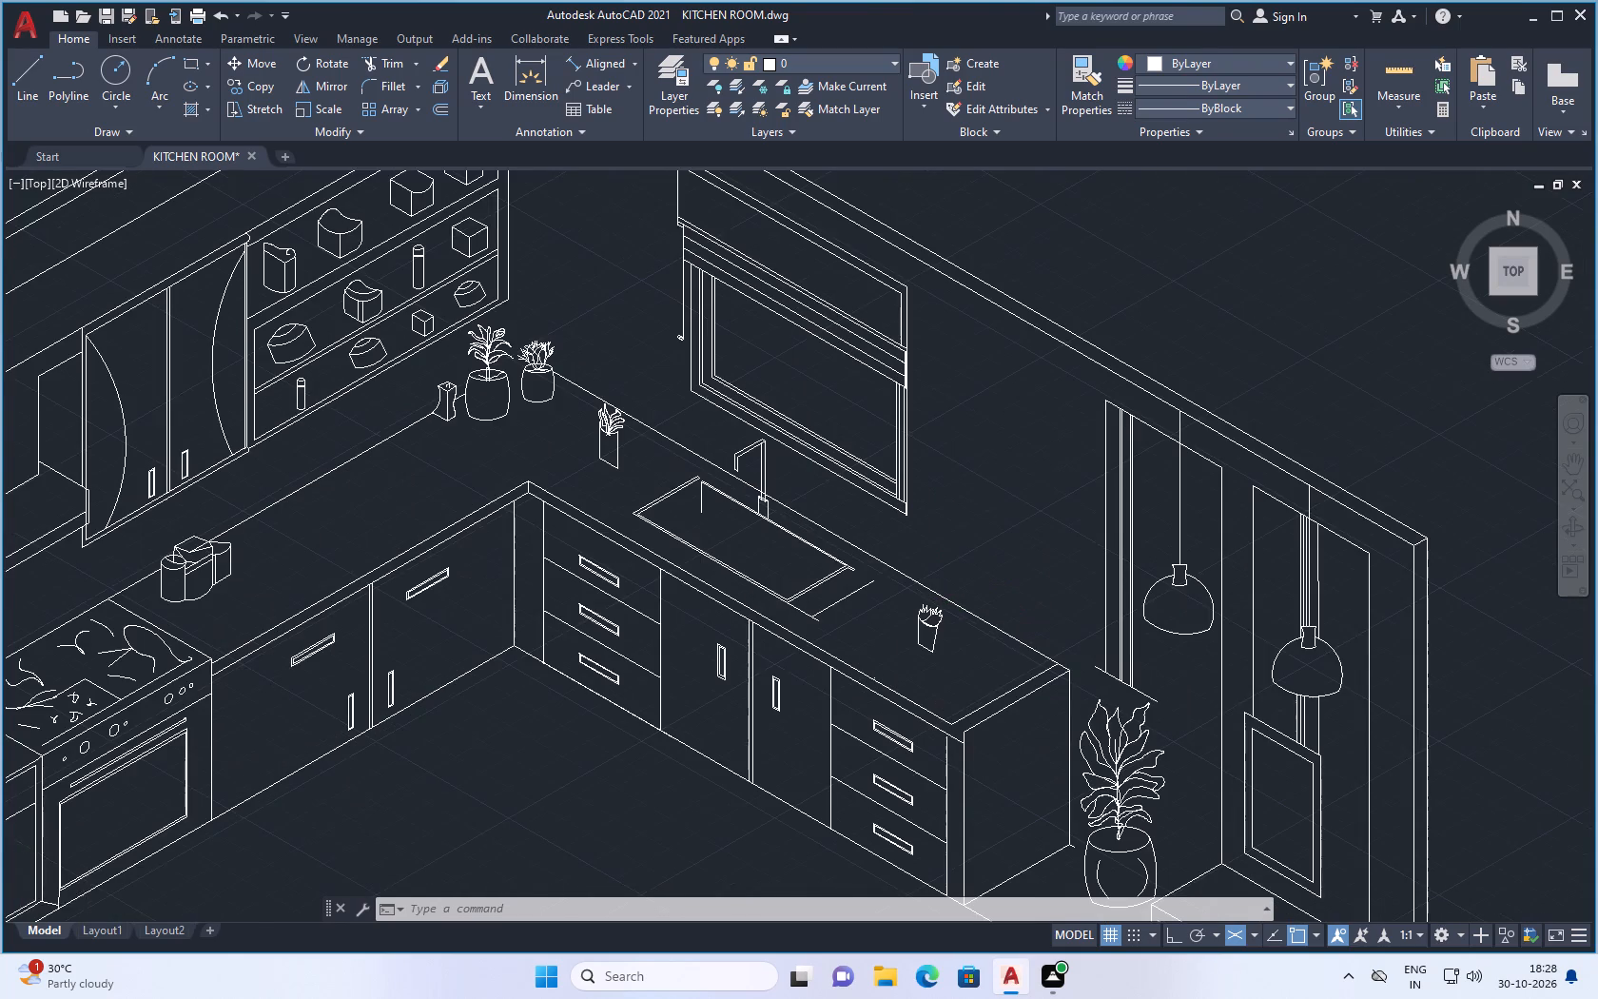
pyautogui.scroll(1, 1062, 636)
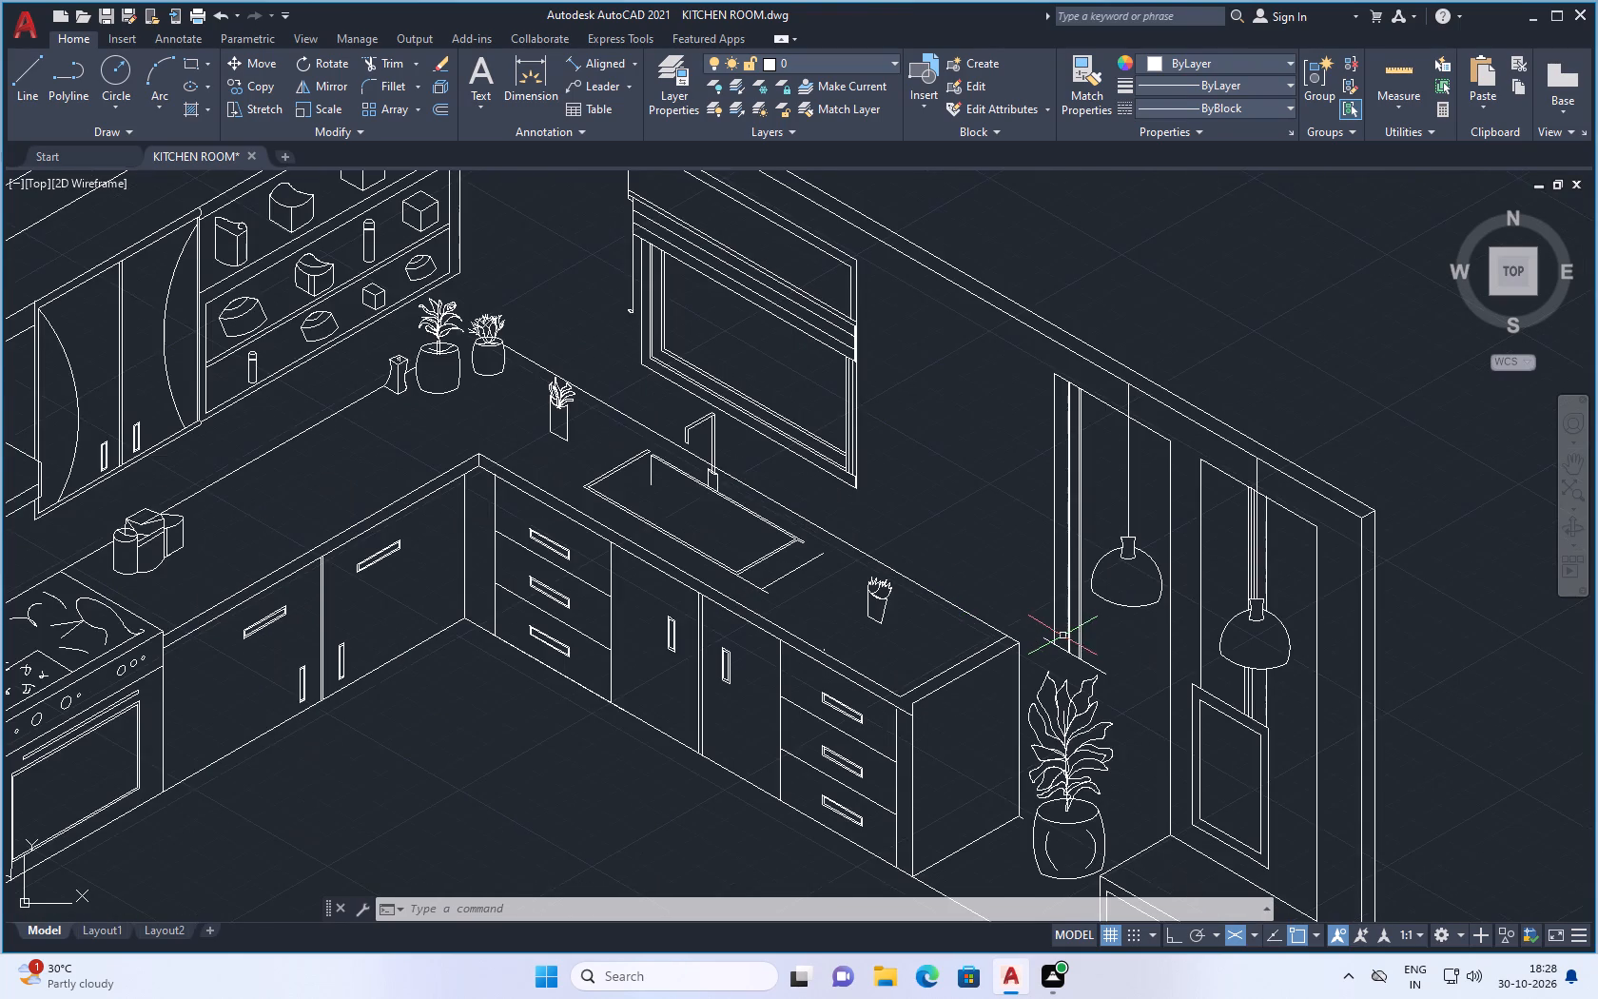
pyautogui.scroll(-2, 1036, 555)
pyautogui.scroll(2, 1050, 625)
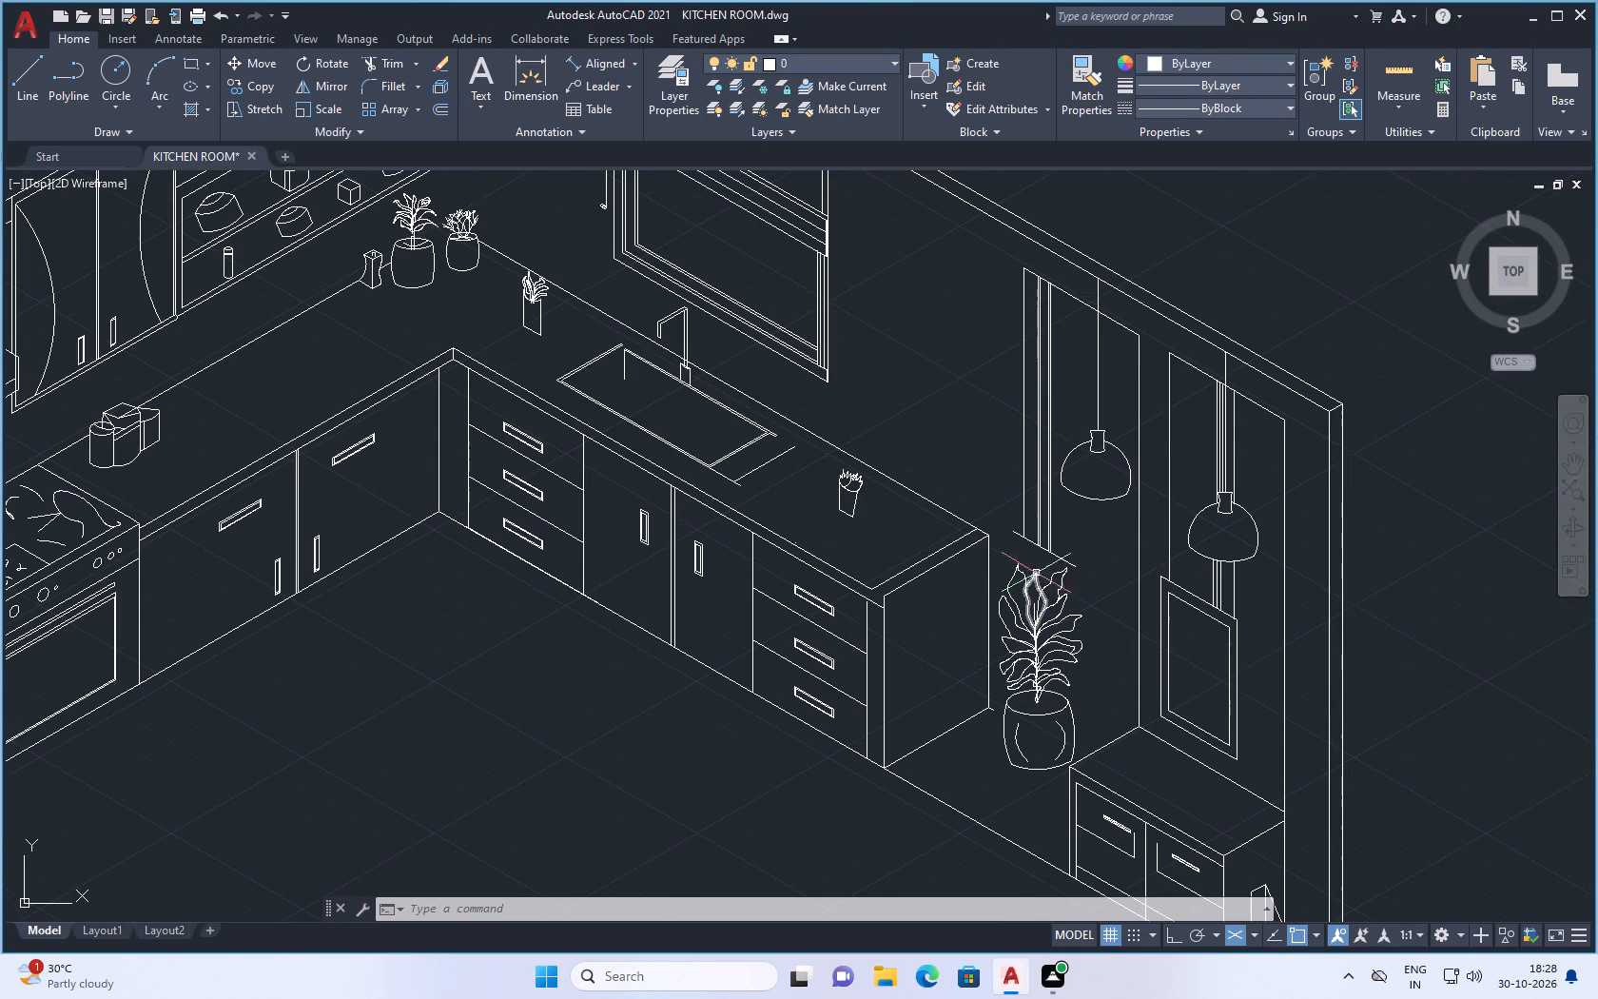
# With ortho on in the right isoplane, draw a vertical line about 7 units down from the first inner frame line above the plant.
pyautogui.click(20, 82)
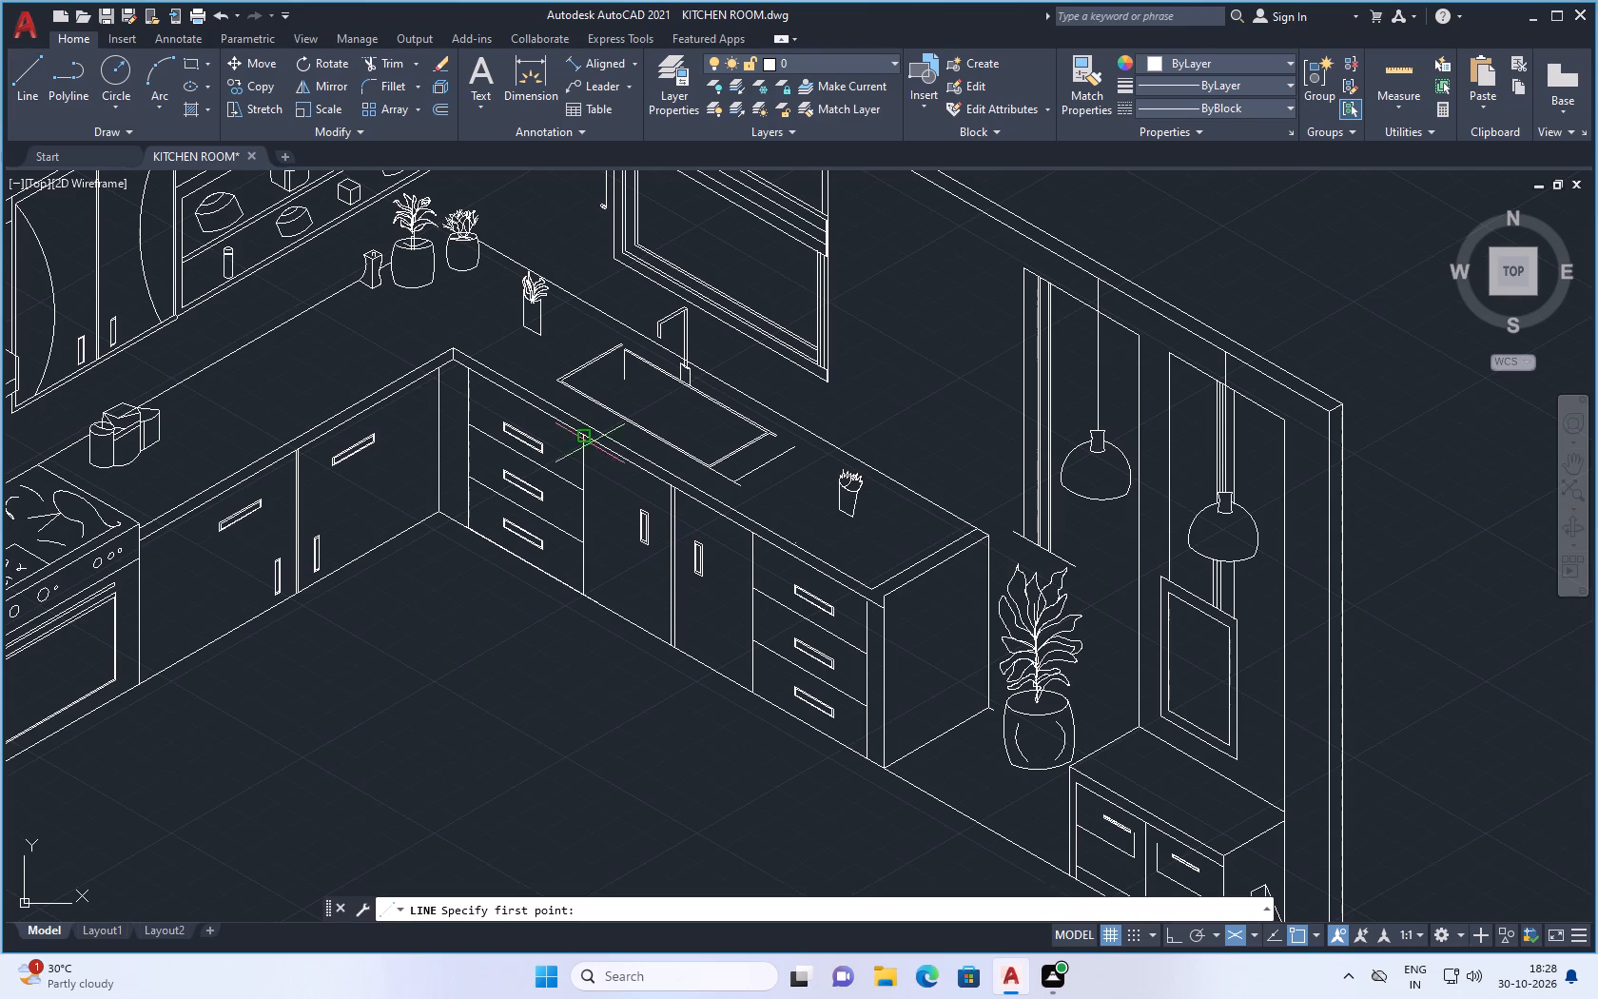
pyautogui.scroll(1, 980, 633)
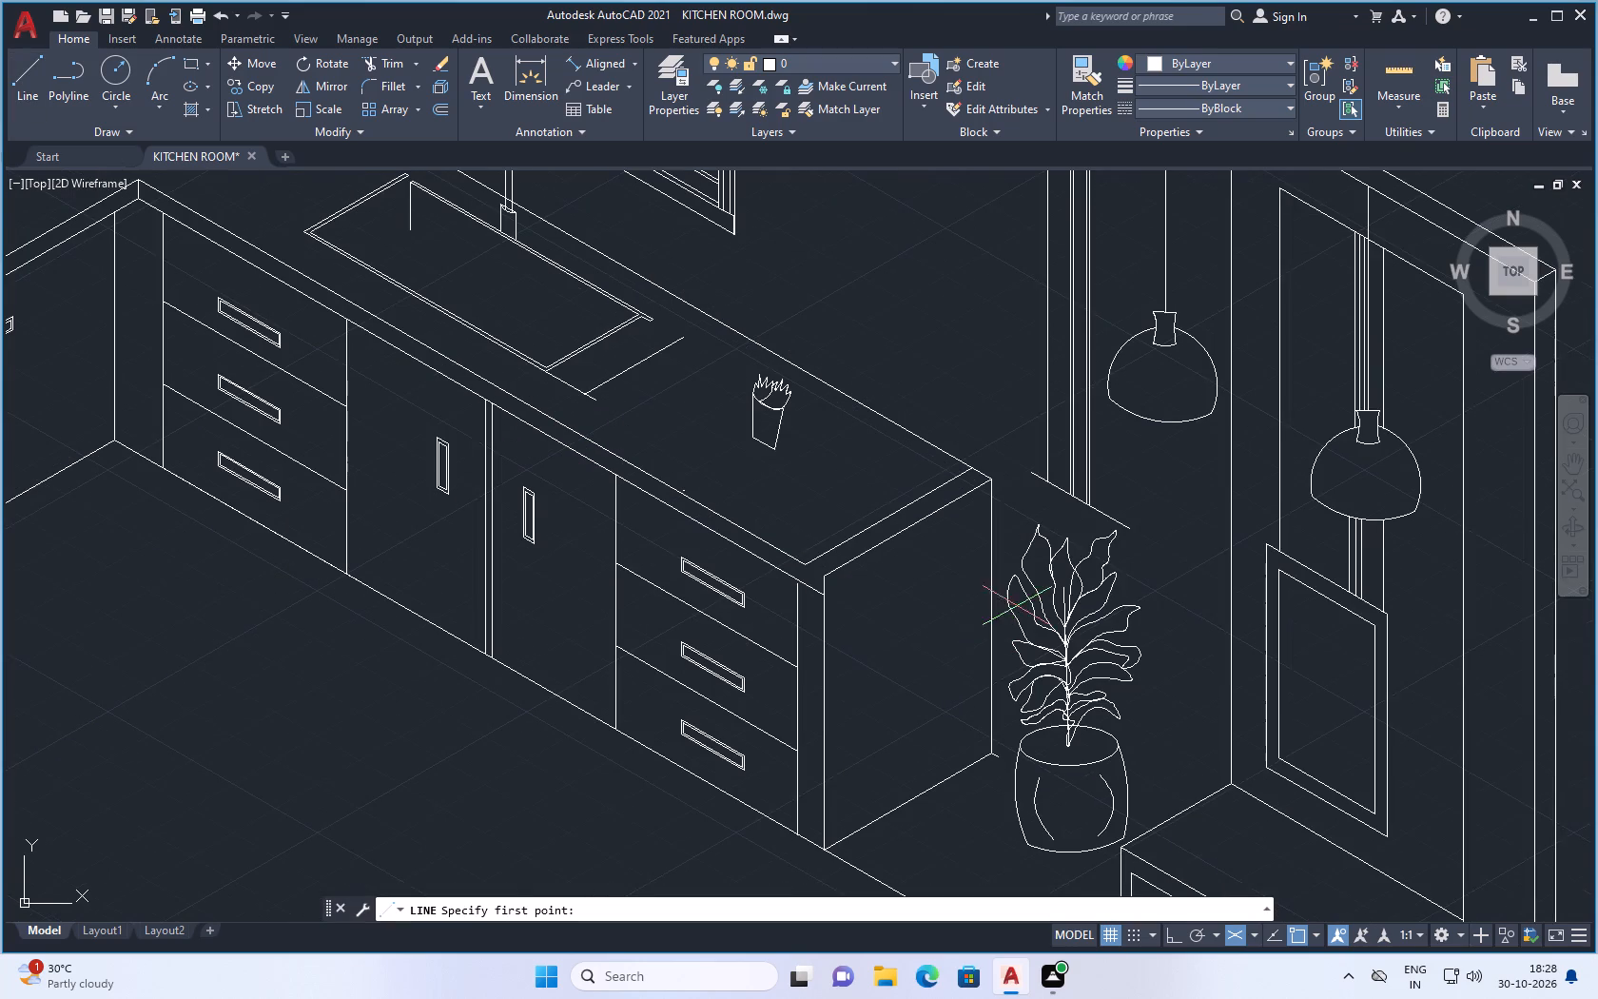
pyautogui.scroll(3, 1066, 488)
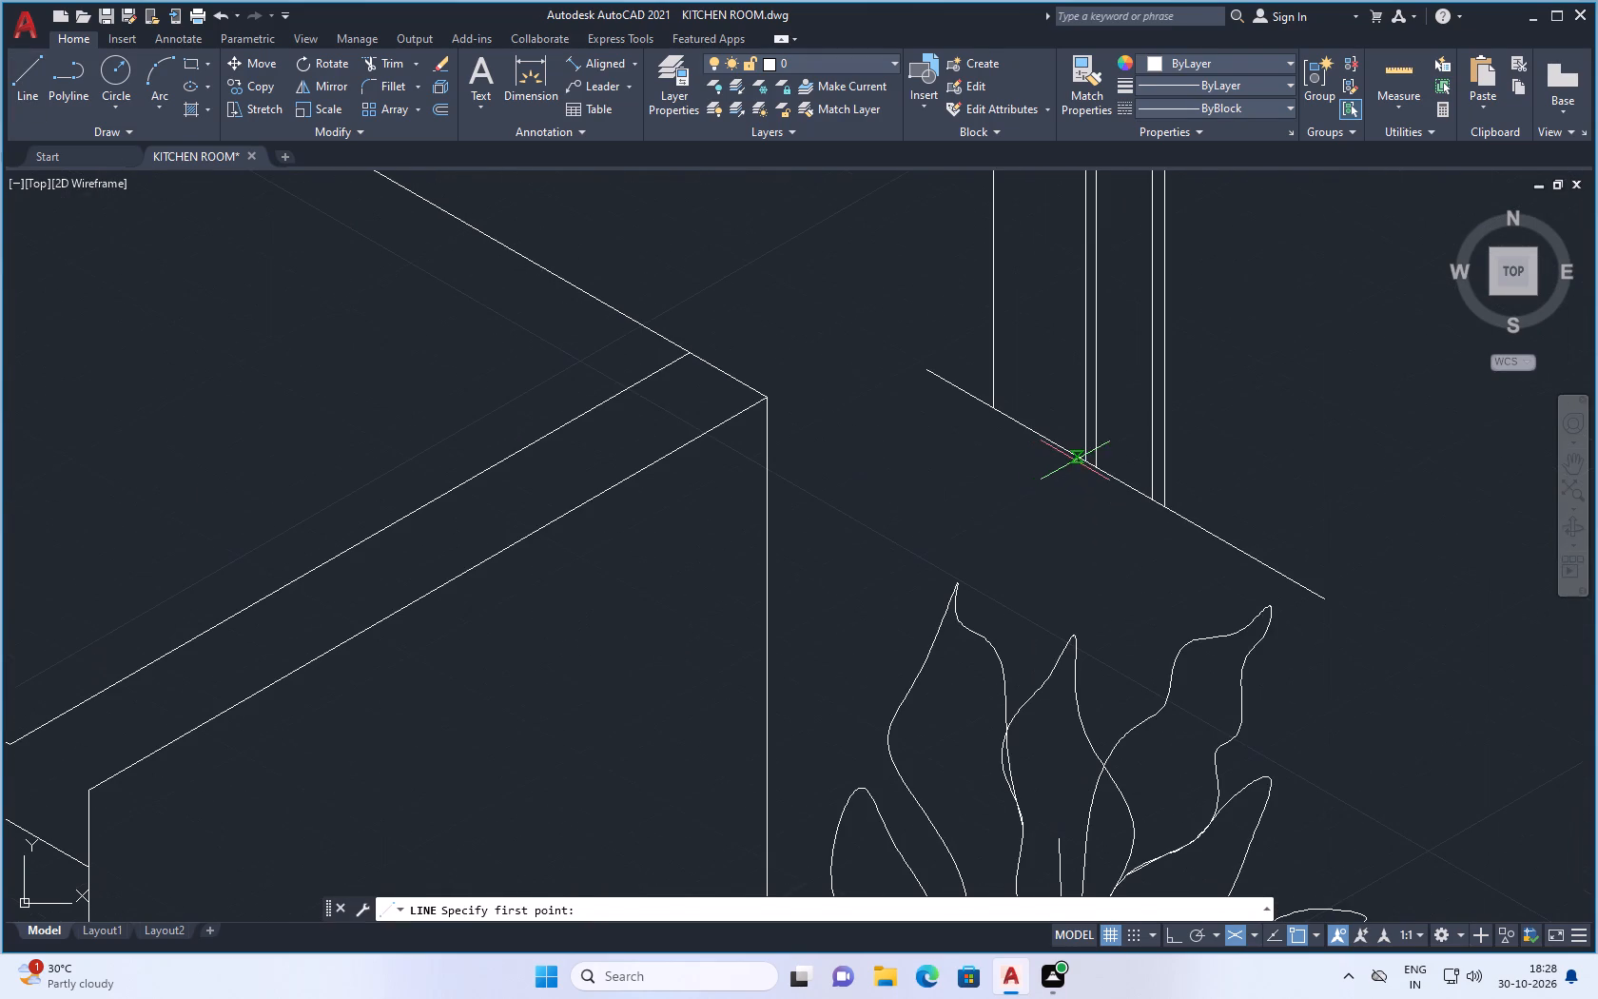
pyautogui.click(1076, 461)
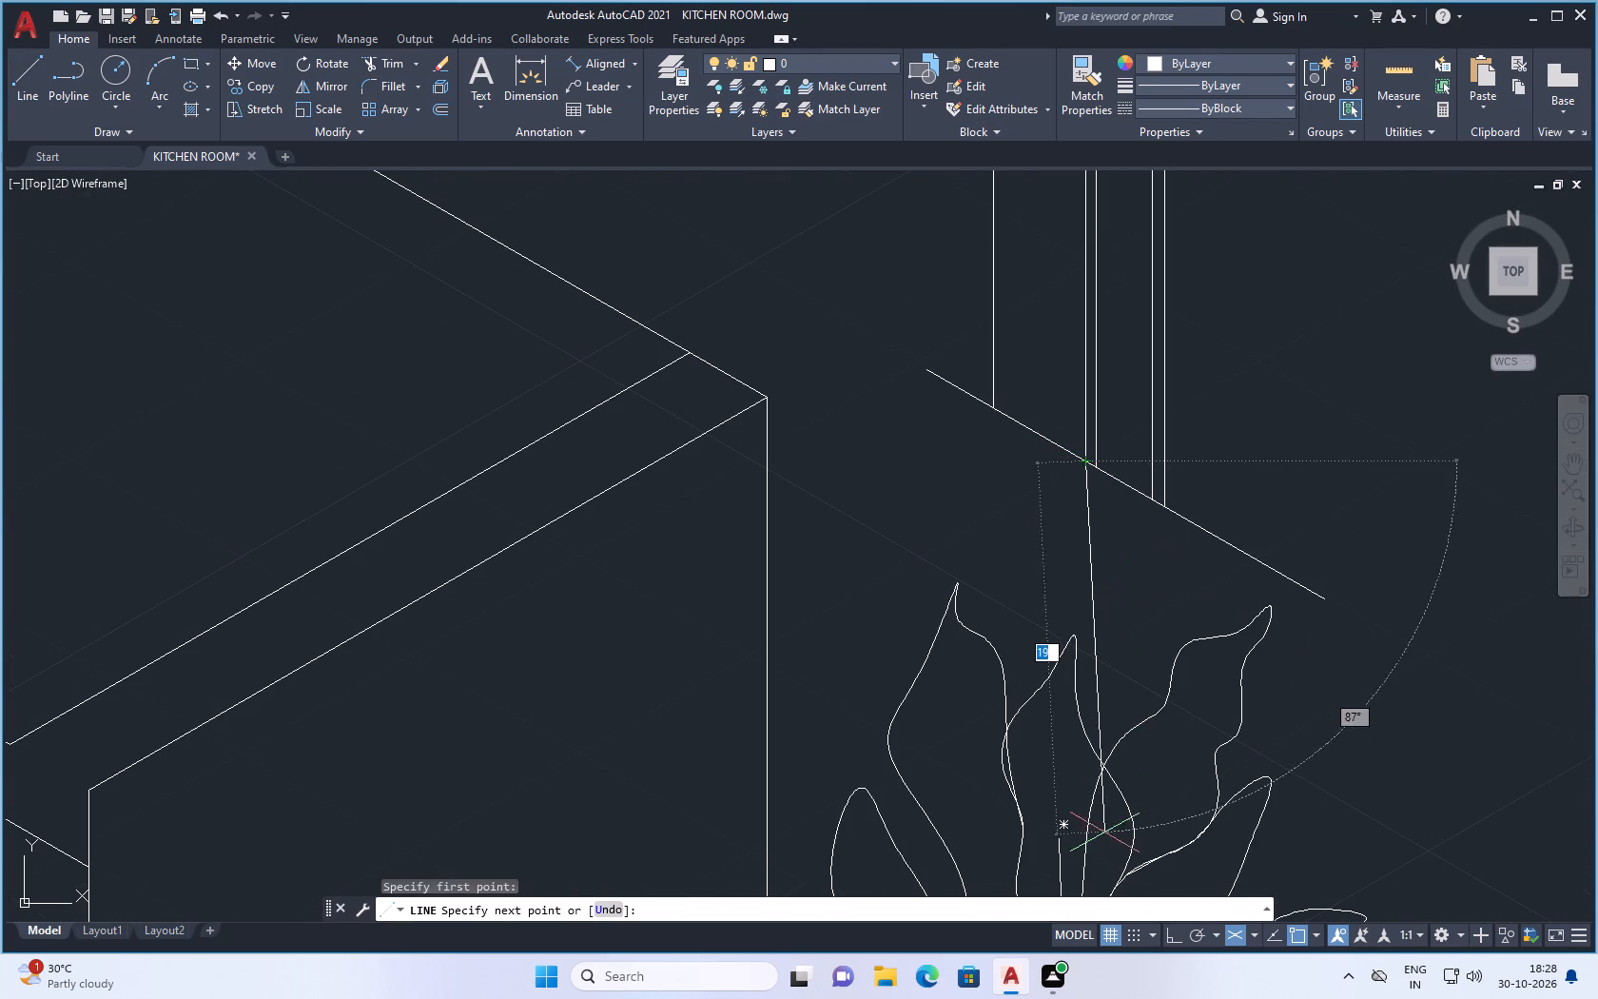
pyautogui.moveTo(1170, 934); pyautogui.dragTo(1168, 925)
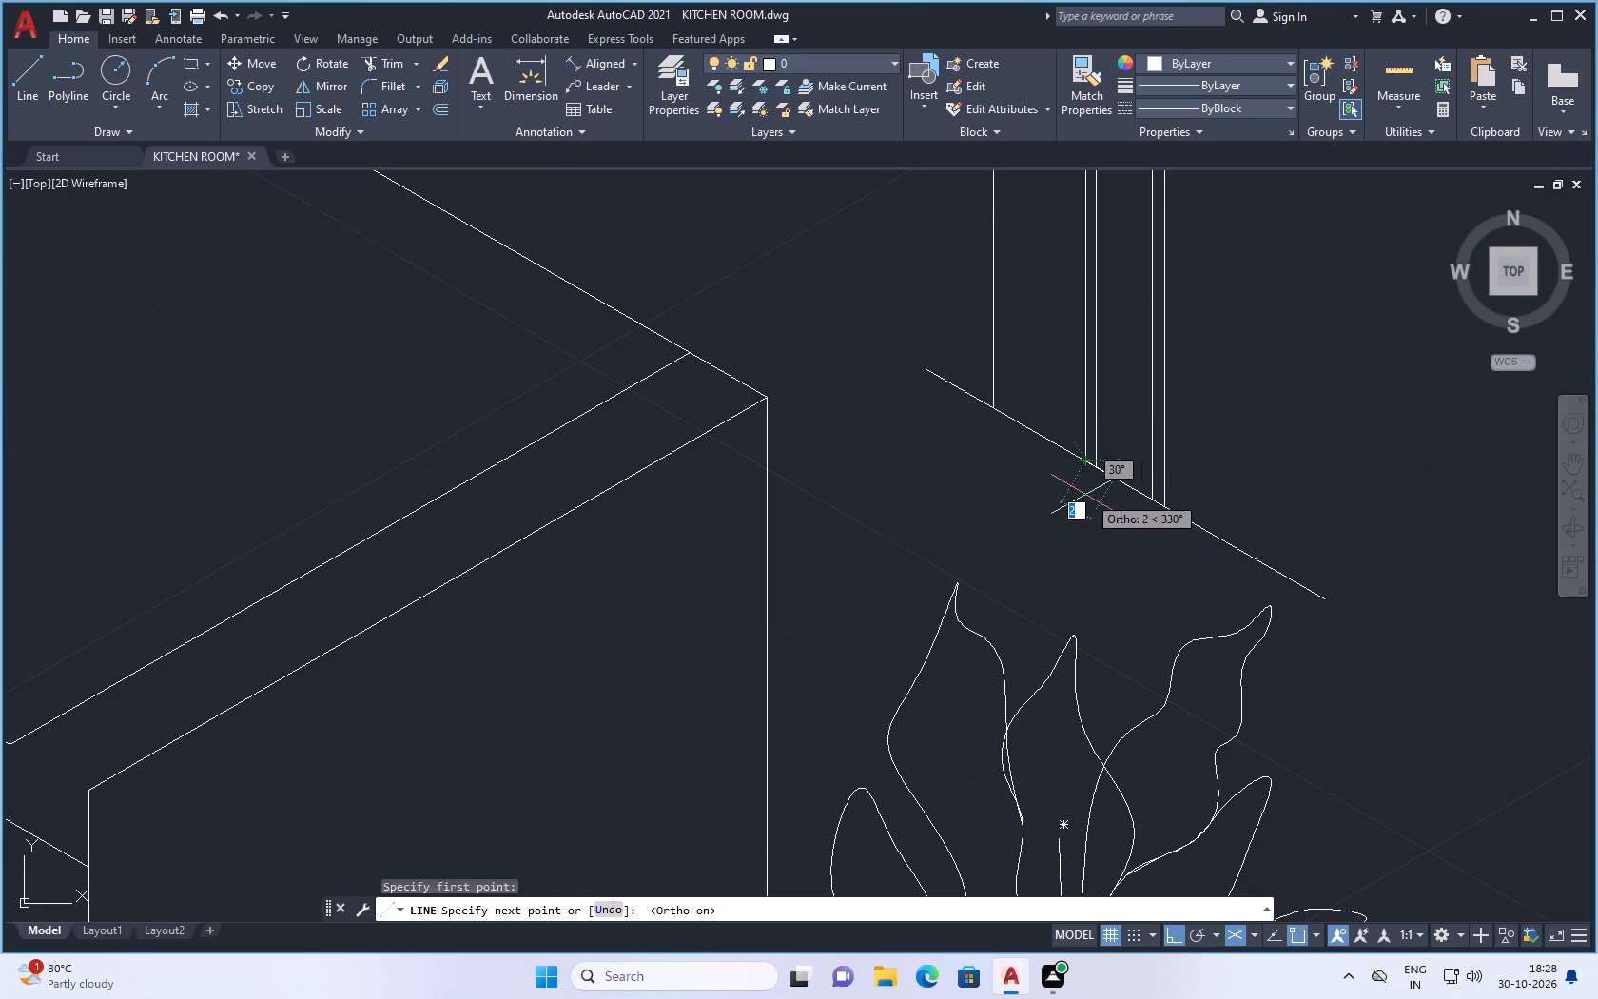
pyautogui.click(1248, 931)
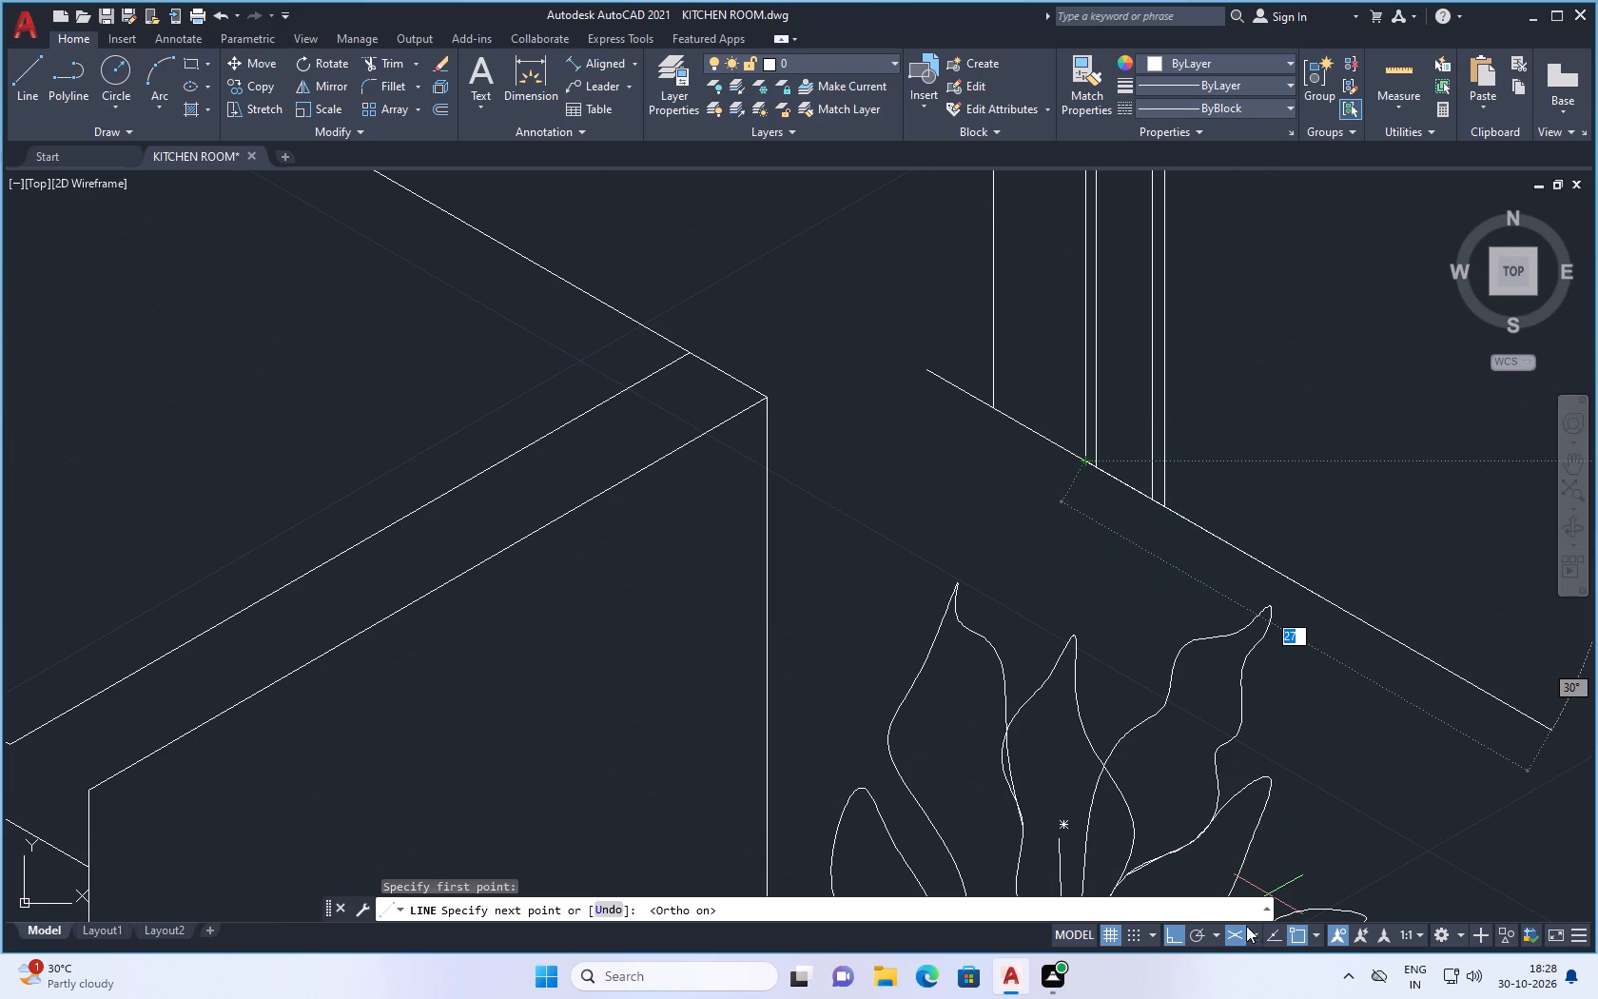
pyautogui.click(1252, 896)
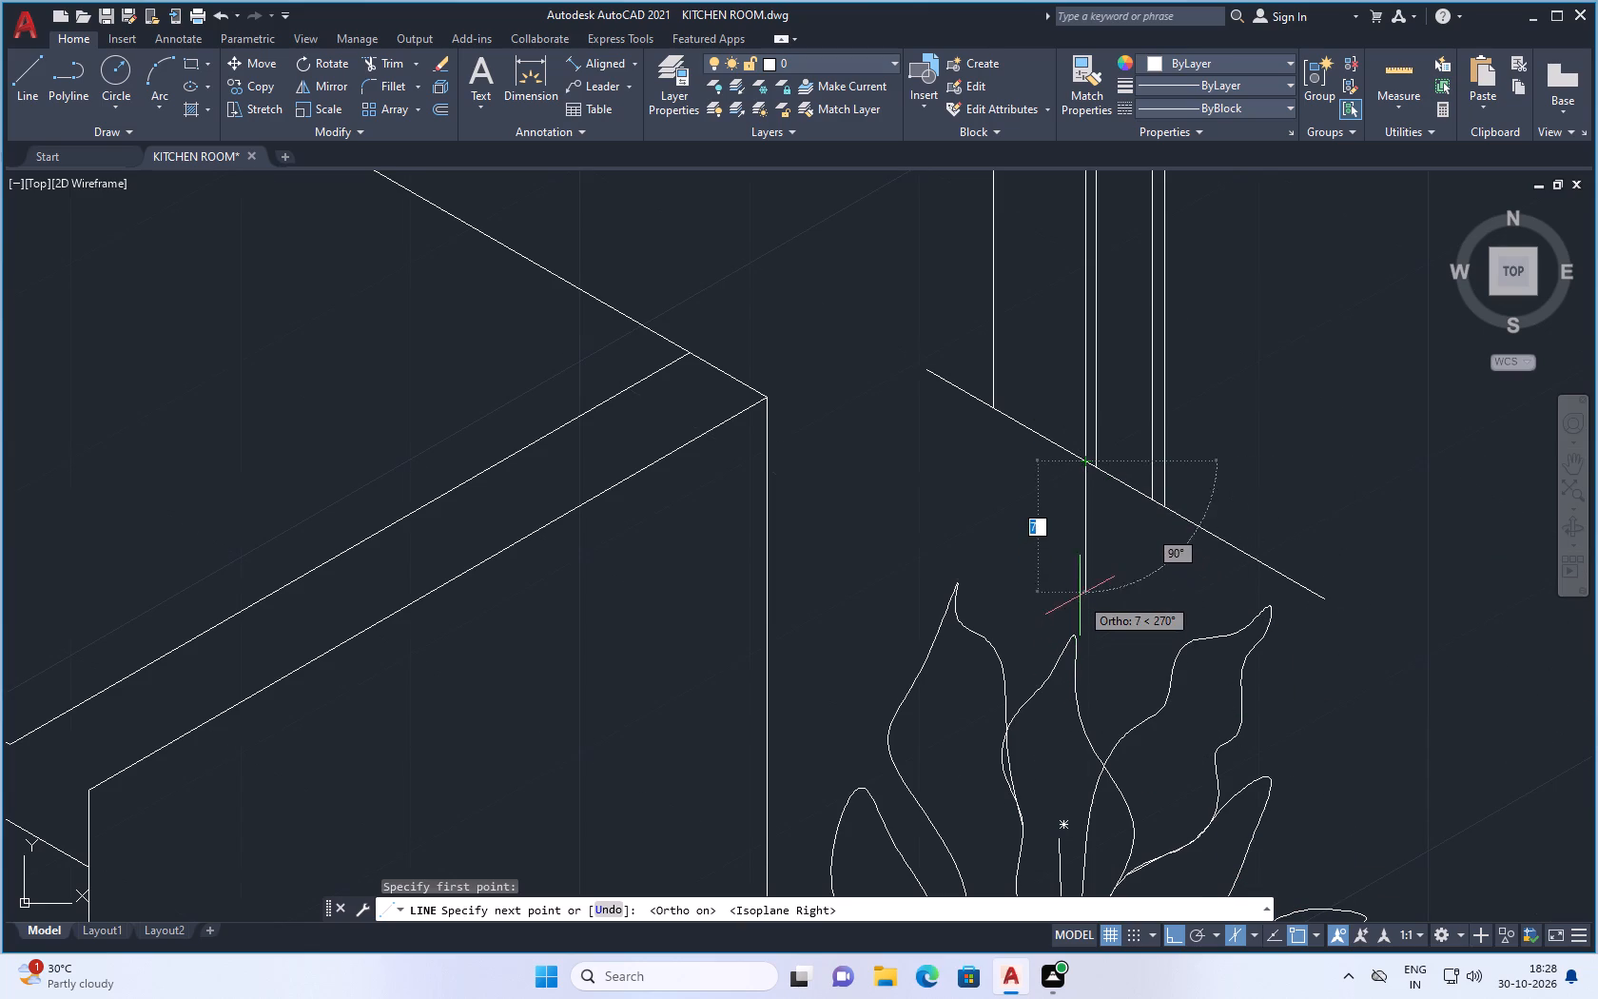
pyautogui.click(1084, 593)
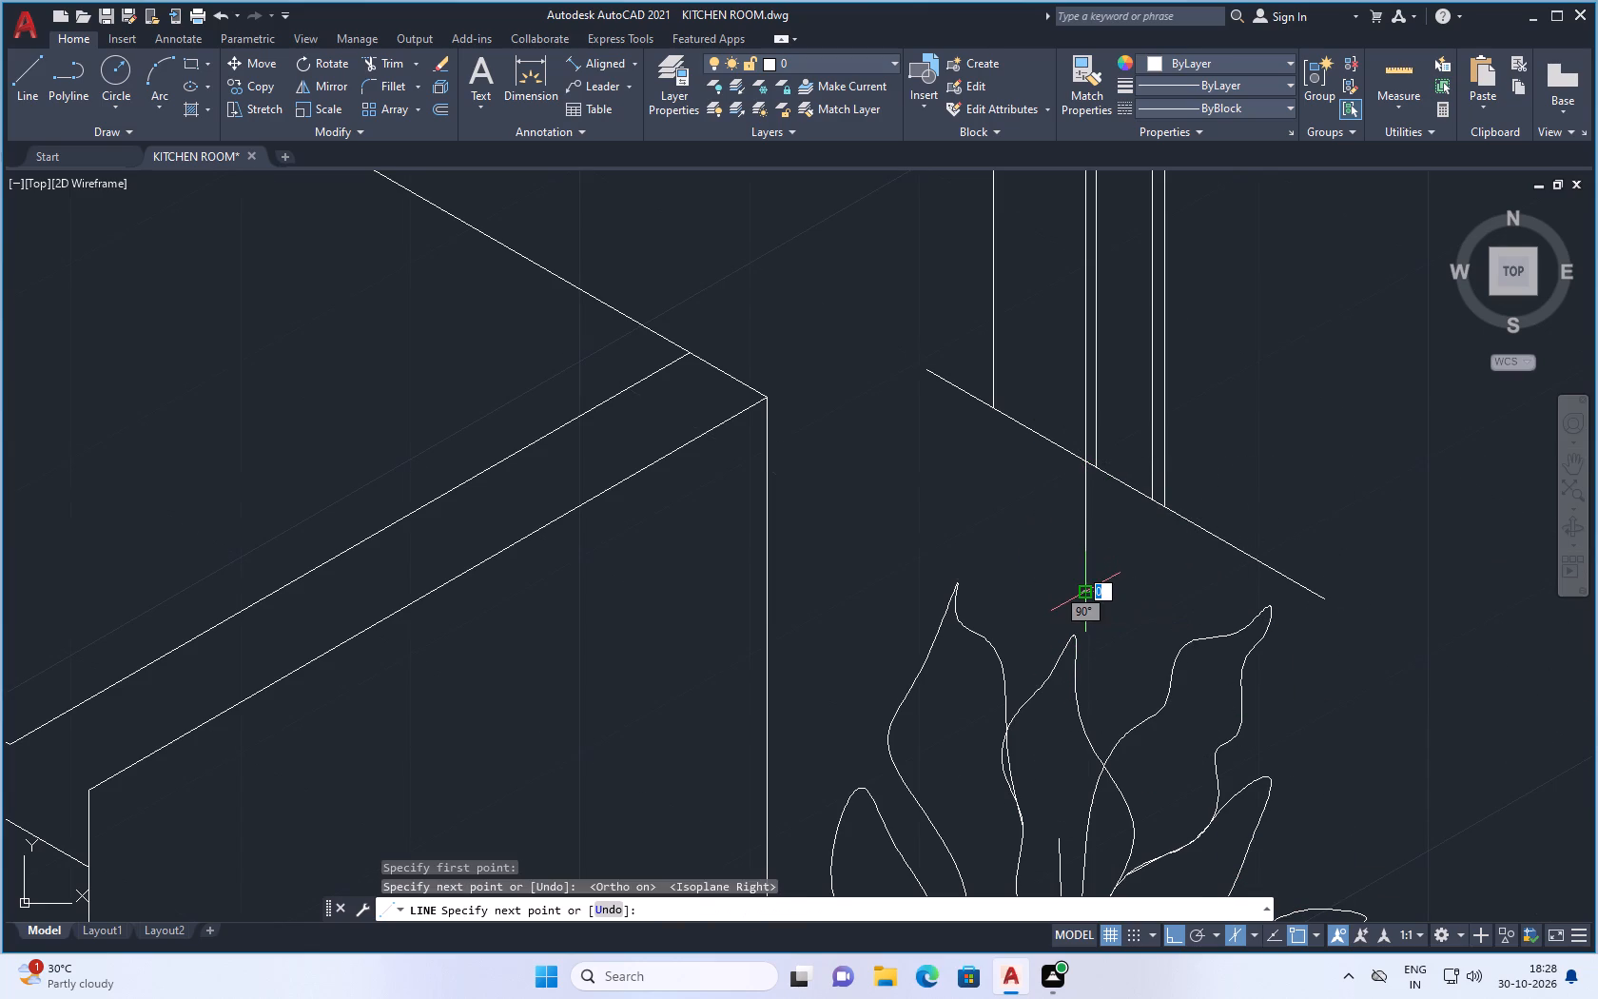
pyautogui.press('space')
# Extend the other three inner frame lines with vertical lines below the slanted line, stopping just above the plant's leaves.
pyautogui.press('space')
pyautogui.scroll(1, 1093, 476)
pyautogui.click(1095, 462)
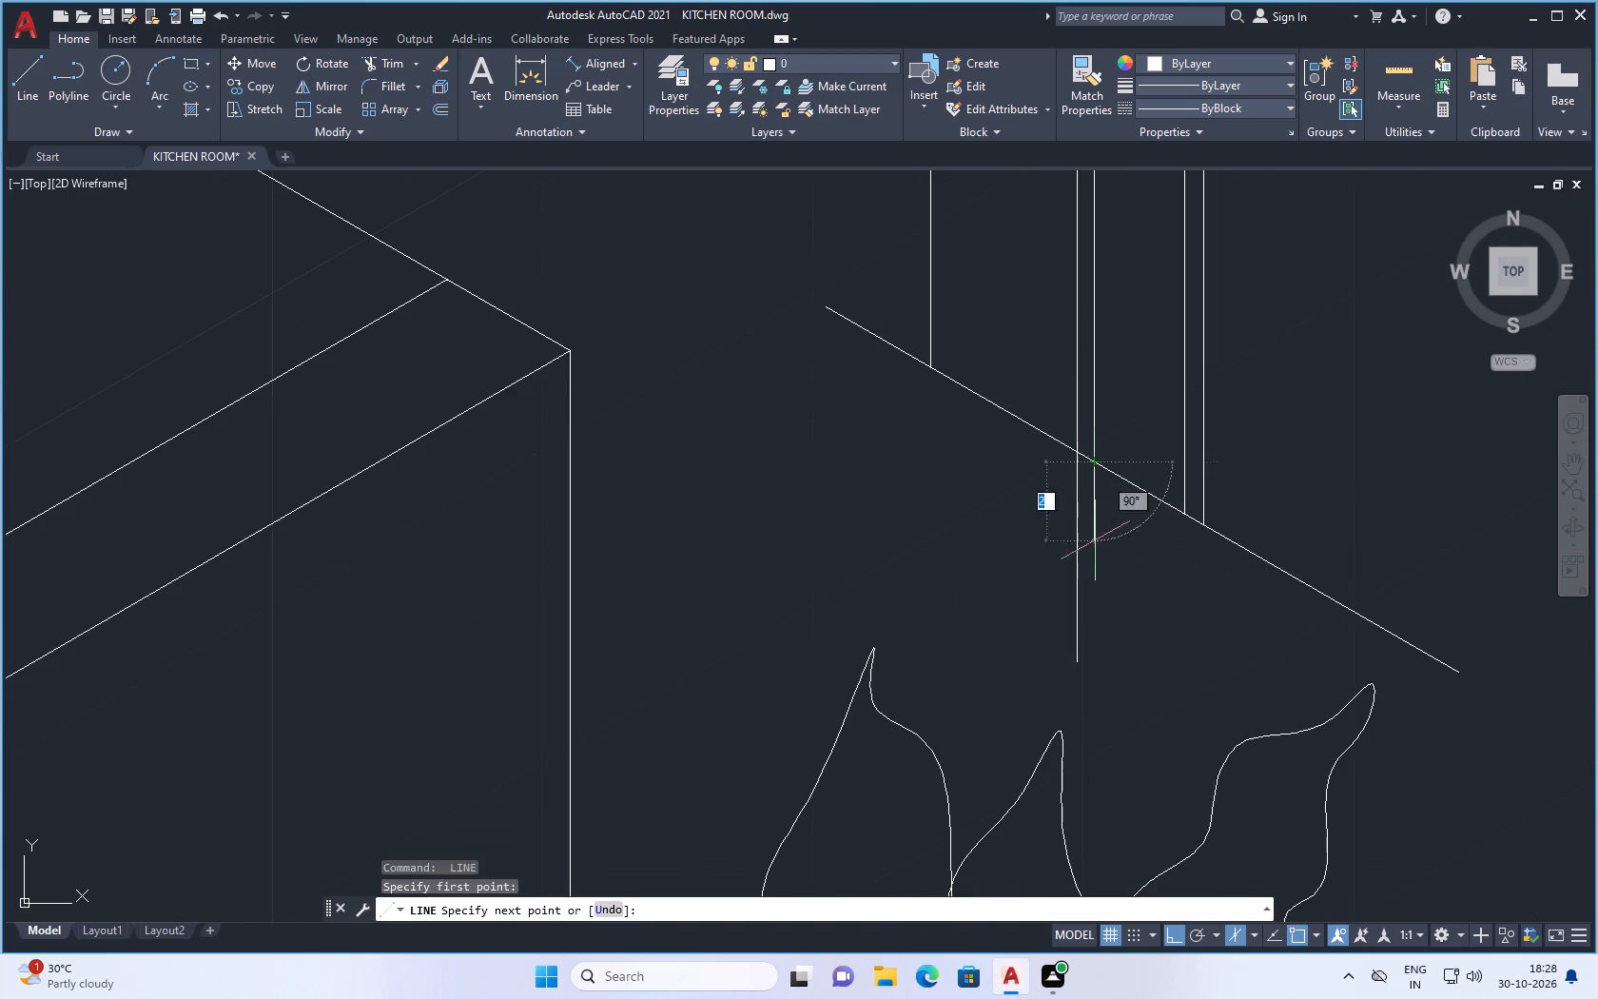
pyautogui.click(1095, 676)
pyautogui.press('space')
pyautogui.press('space')
pyautogui.click(1182, 520)
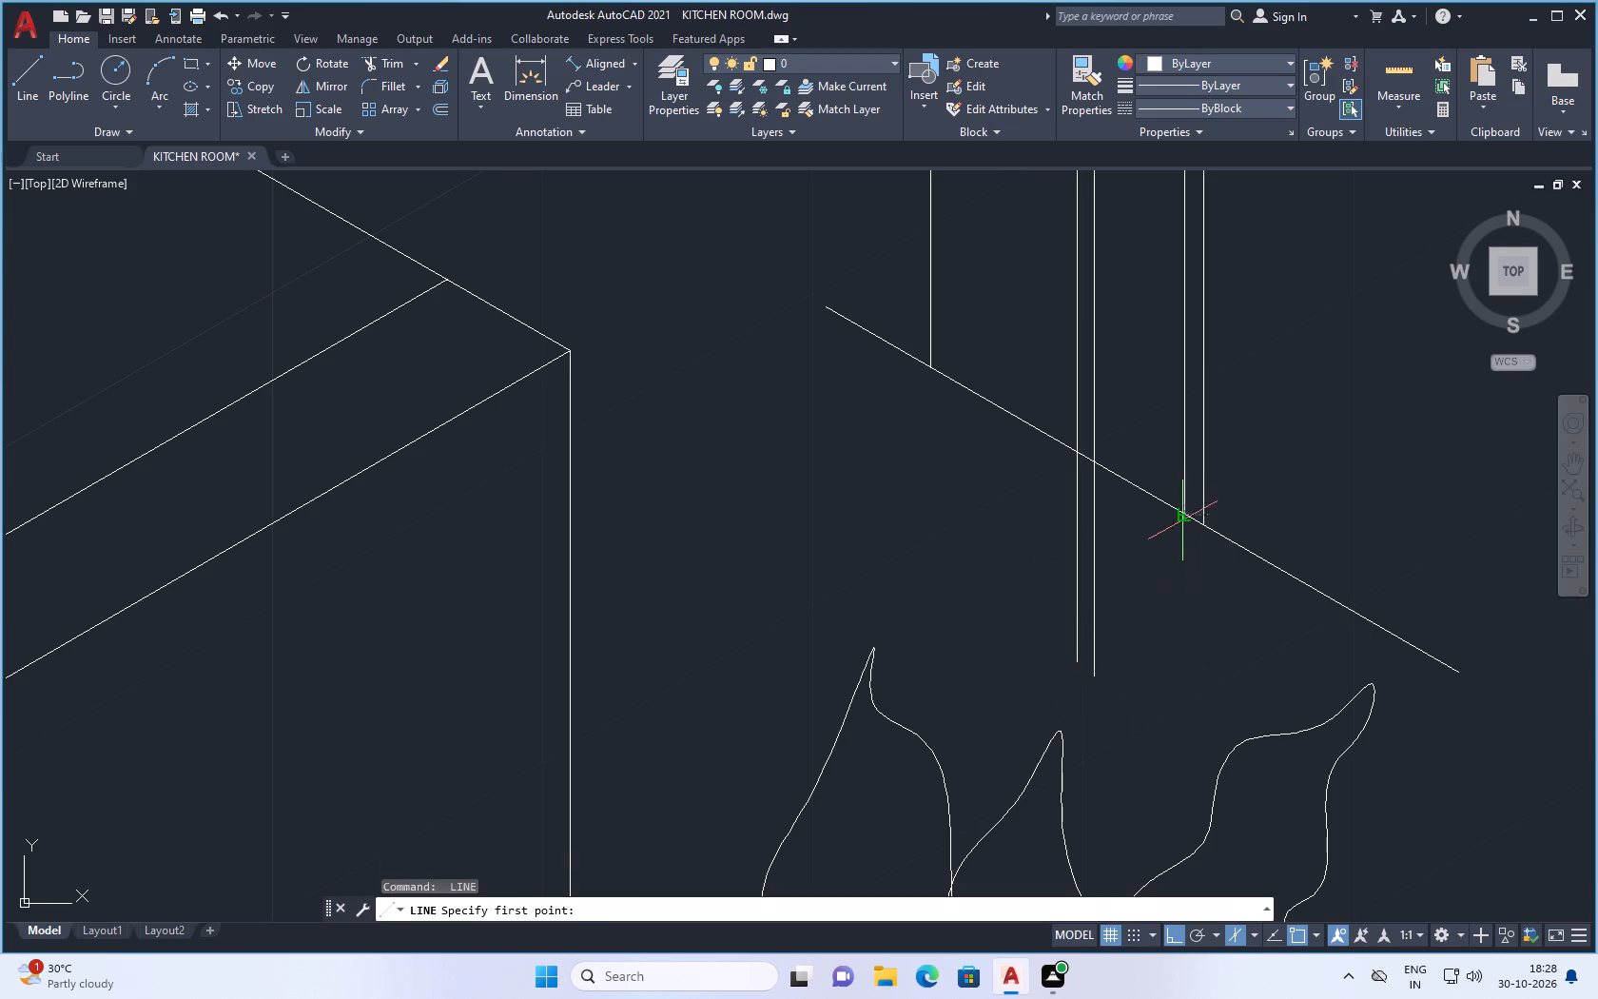
pyautogui.click(1171, 713)
pyautogui.press('space')
pyautogui.press('space')
pyautogui.moveTo(1200, 518); pyautogui.dragTo(1203, 536)
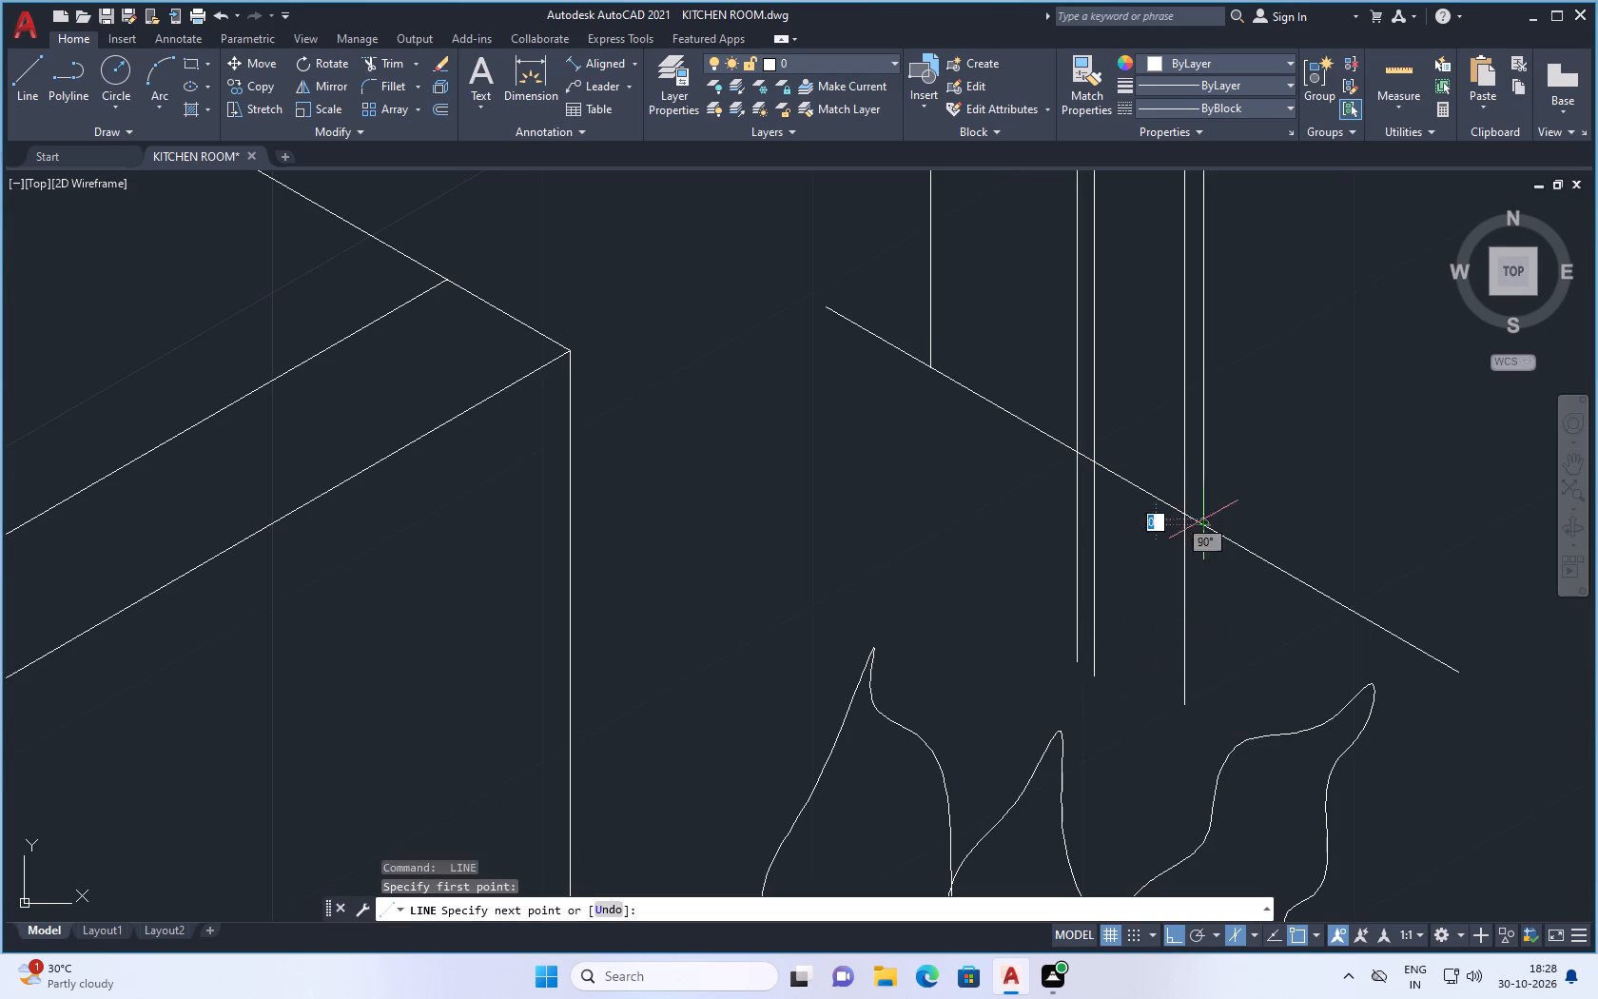
pyautogui.click(1199, 715)
pyautogui.press('space')
# Extend the outermost left frame line vertically below the slanted line to near the plant's upper left leaf tip.
pyautogui.press('space')
pyautogui.scroll(-2, 911, 482)
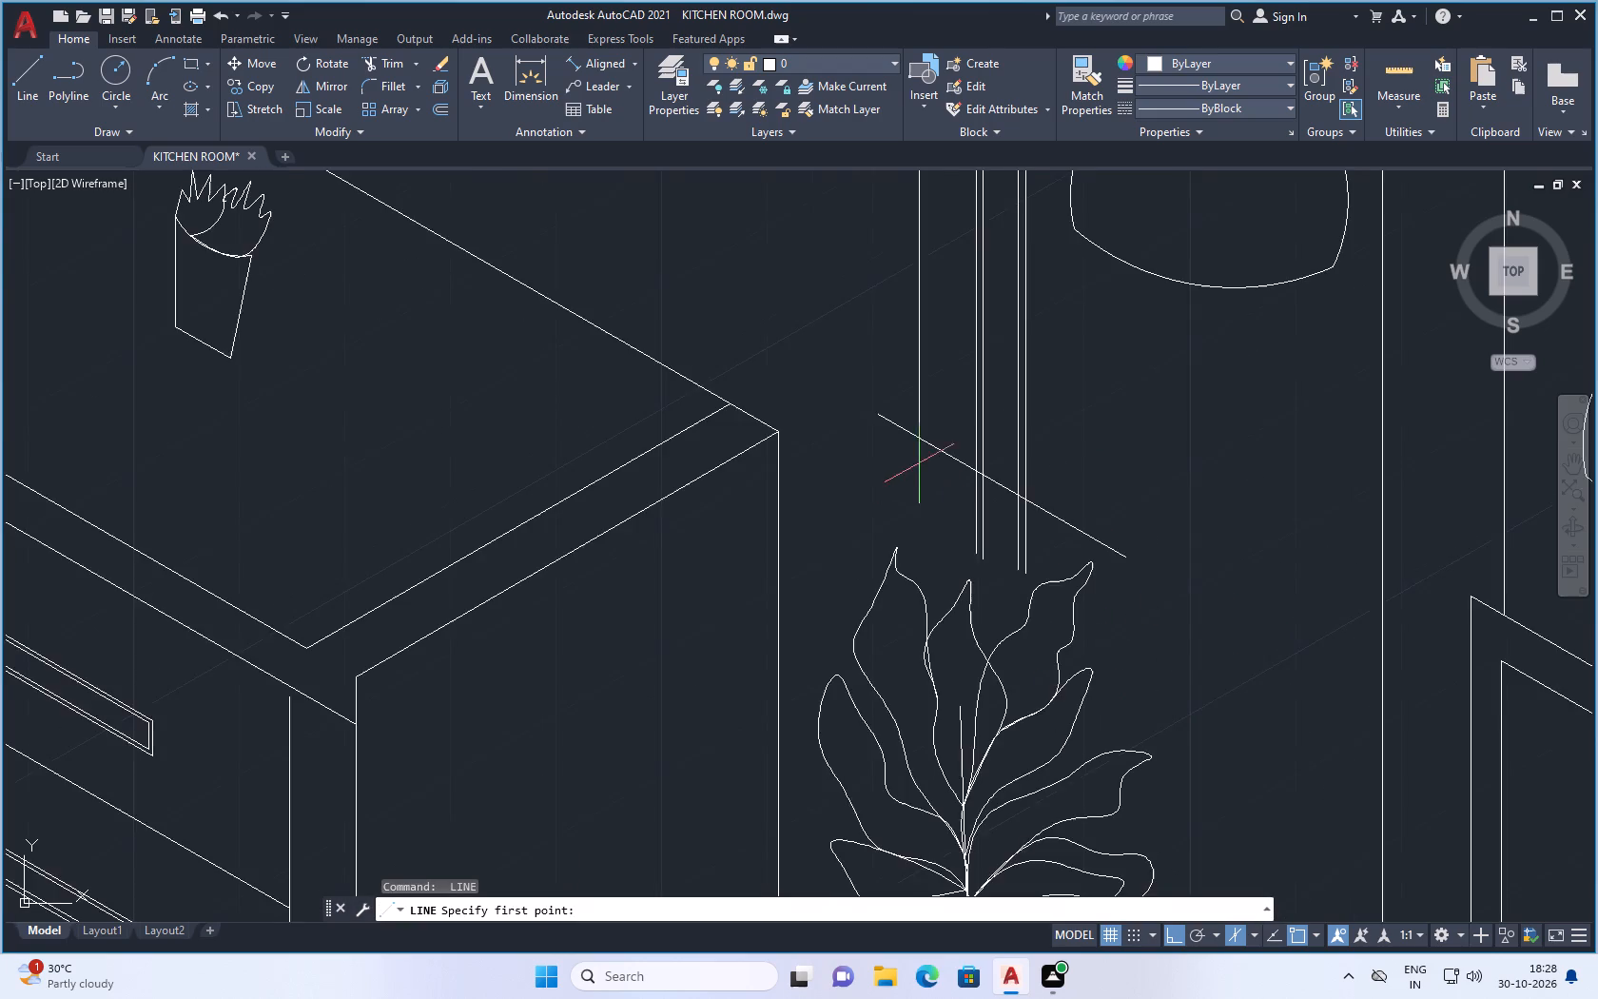
pyautogui.scroll(1, 916, 460)
pyautogui.click(921, 422)
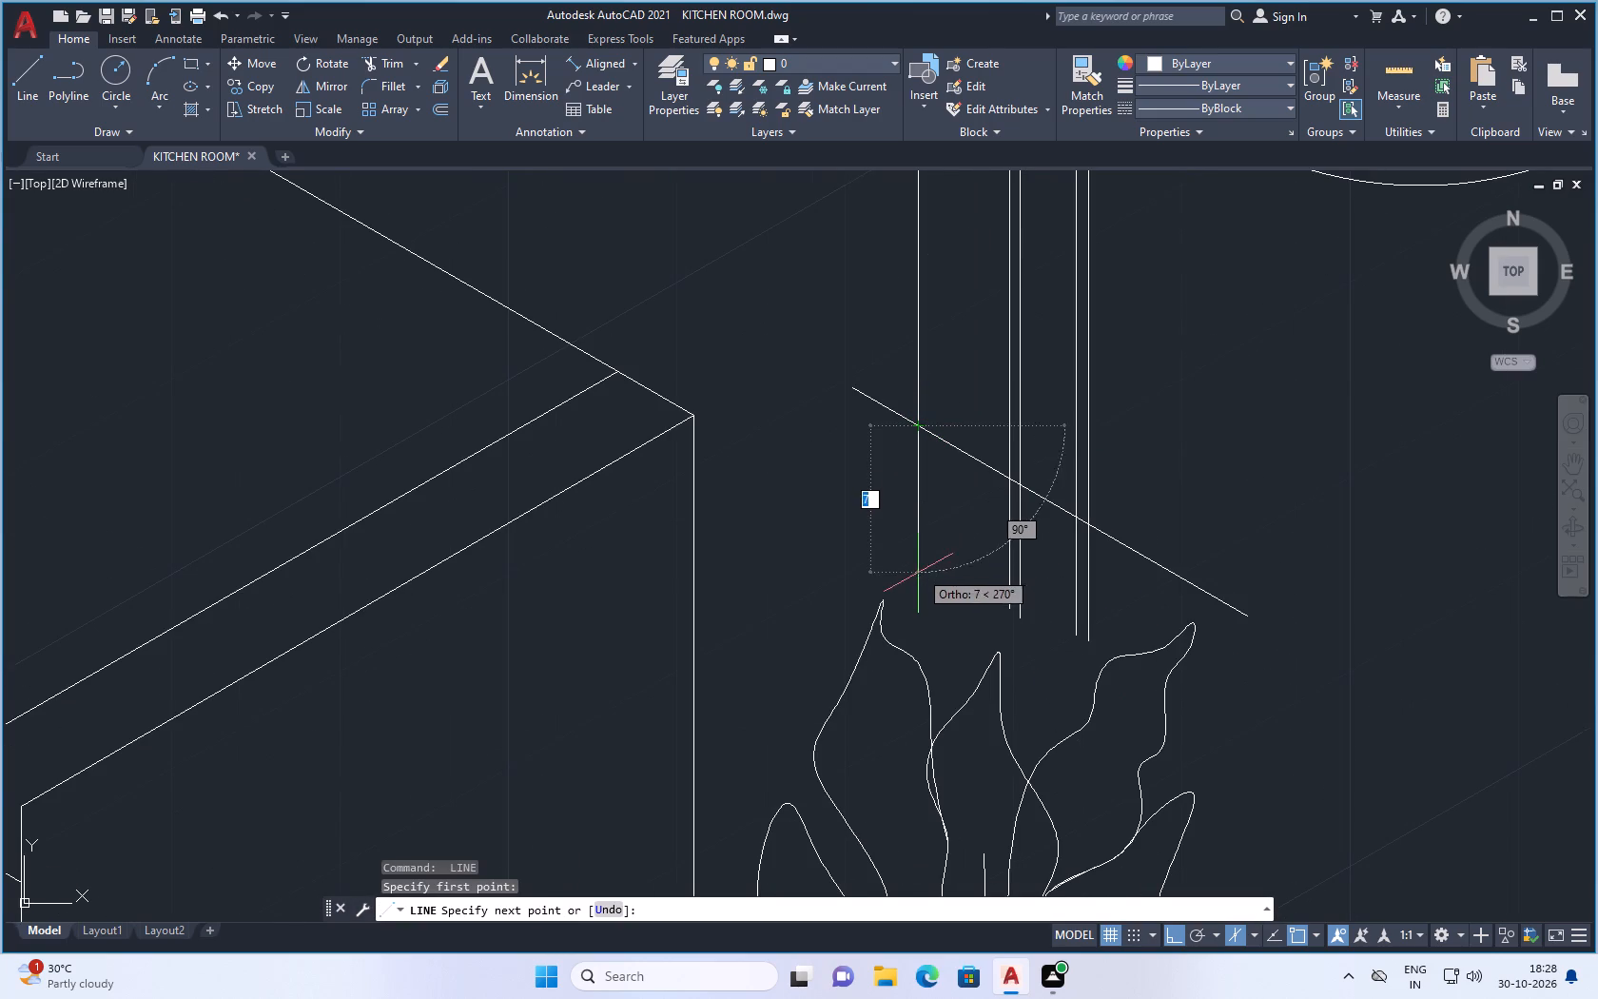
pyautogui.click(916, 633)
pyautogui.press('space')
# Lengthen the left pair of inner frame lines with further vertical lines down to the middle leaf's tip.
pyautogui.press('space')
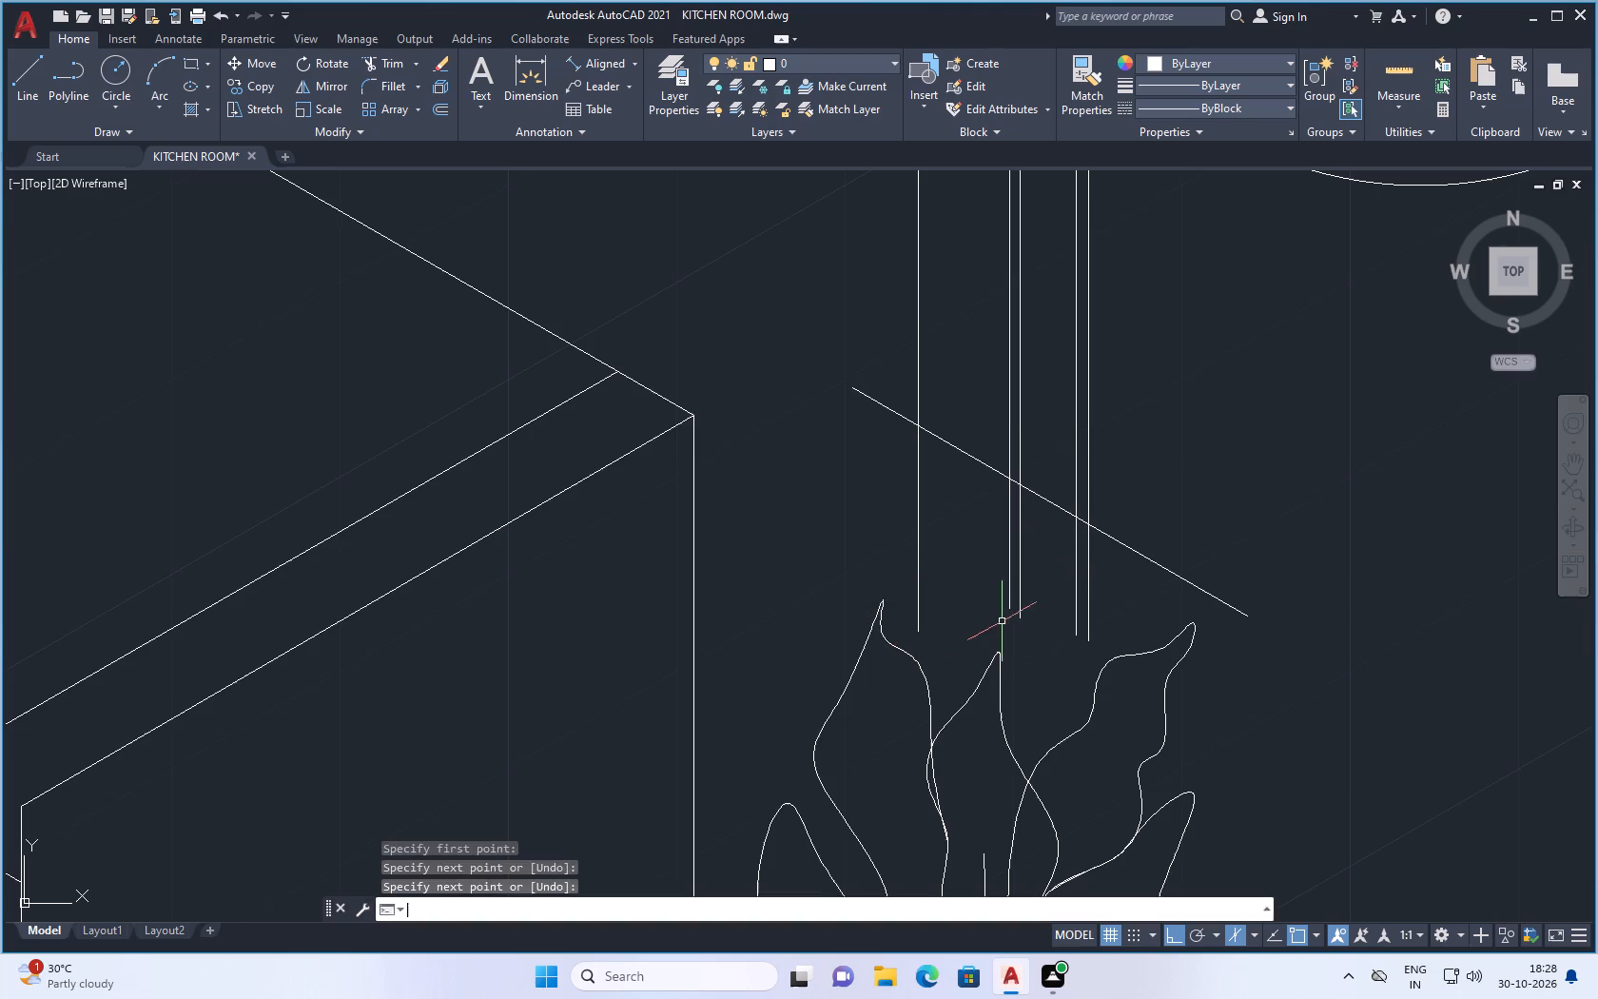
pyautogui.scroll(2, 1013, 608)
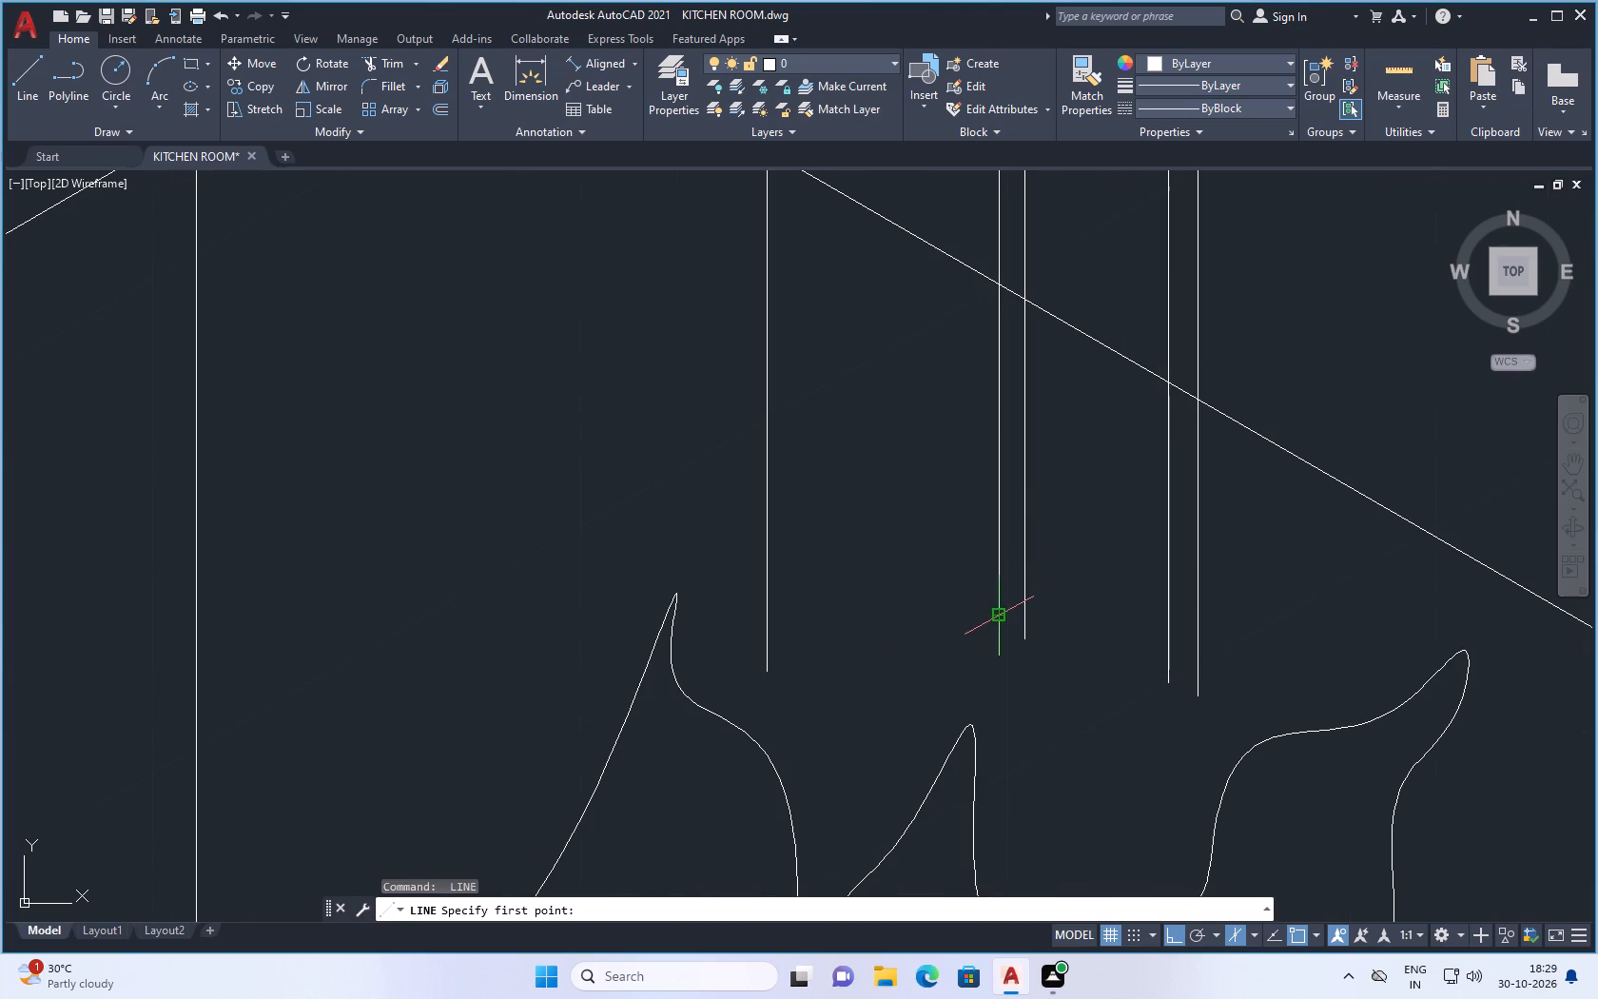
pyautogui.click(997, 617)
pyautogui.click(987, 737)
pyautogui.press('space')
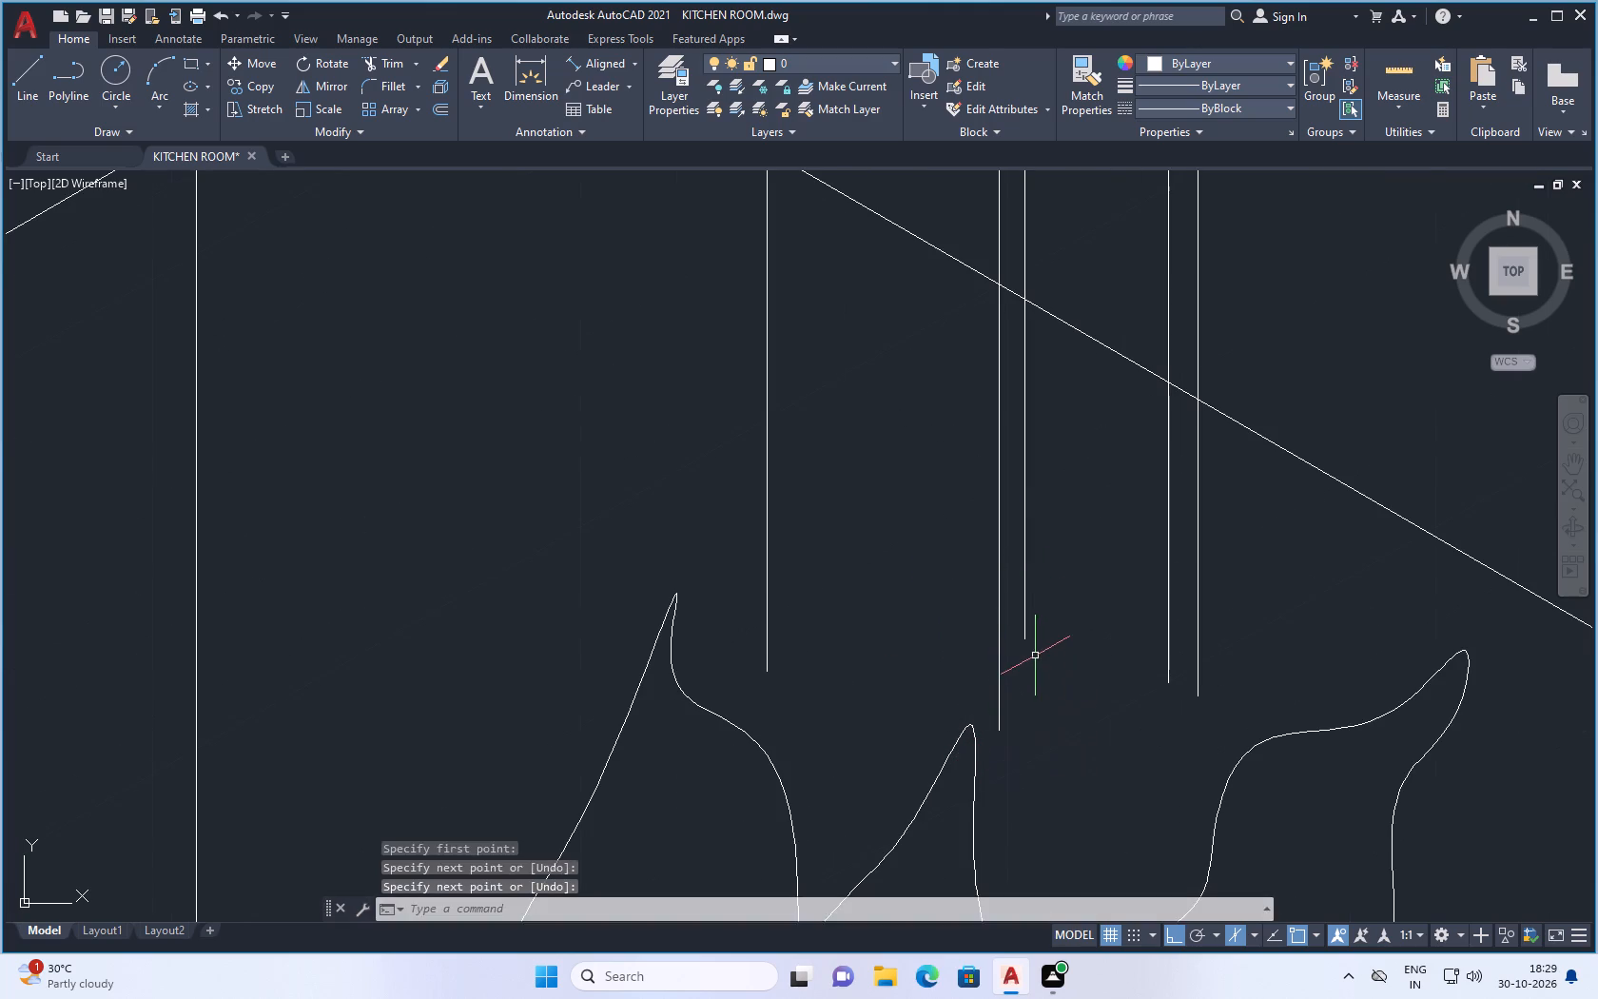
pyautogui.press('space')
pyautogui.click(1030, 639)
pyautogui.click(1024, 756)
pyautogui.press('space')
# Lengthen the right pair of inner frame lines with further vertical lines down to the upper right leaf's edge.
pyautogui.press('space')
pyautogui.moveTo(1169, 677); pyautogui.dragTo(1168, 695)
pyautogui.moveTo(1144, 813); pyautogui.dragTo(1136, 852)
pyautogui.press('space')
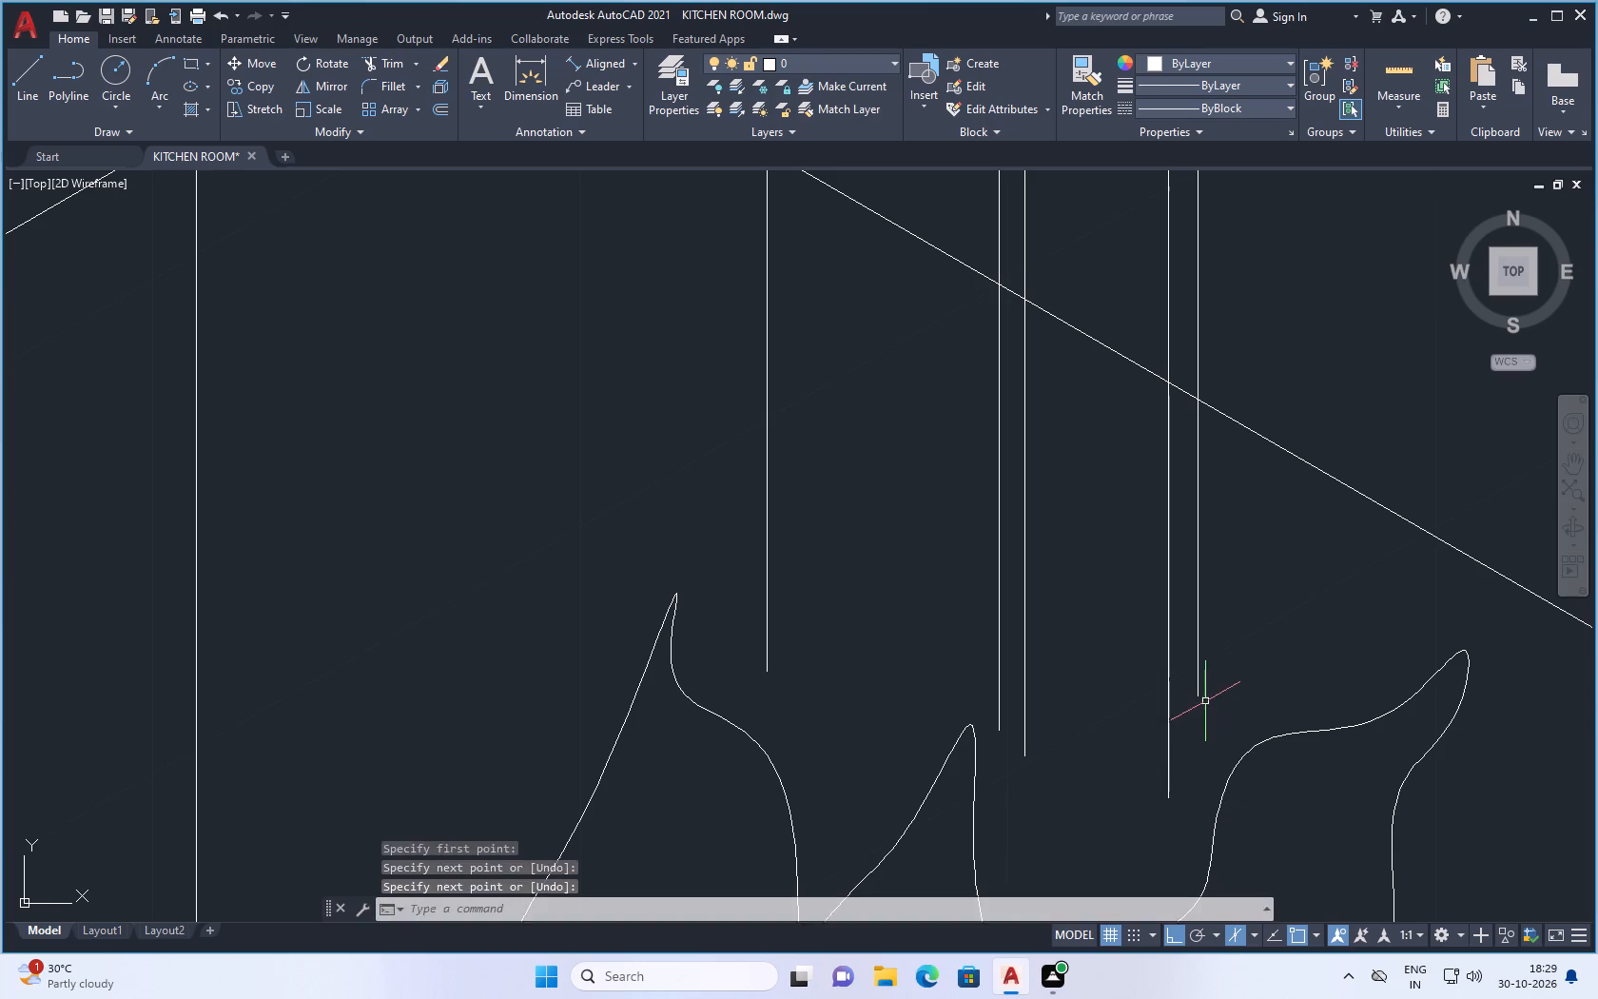
pyautogui.press('space')
pyautogui.moveTo(1200, 693); pyautogui.dragTo(1199, 722)
pyautogui.click(1180, 834)
pyautogui.press('space')
# Delete the slanted line crossing the vertical frame lines just above the potted plant.
pyautogui.scroll(-3, 1198, 698)
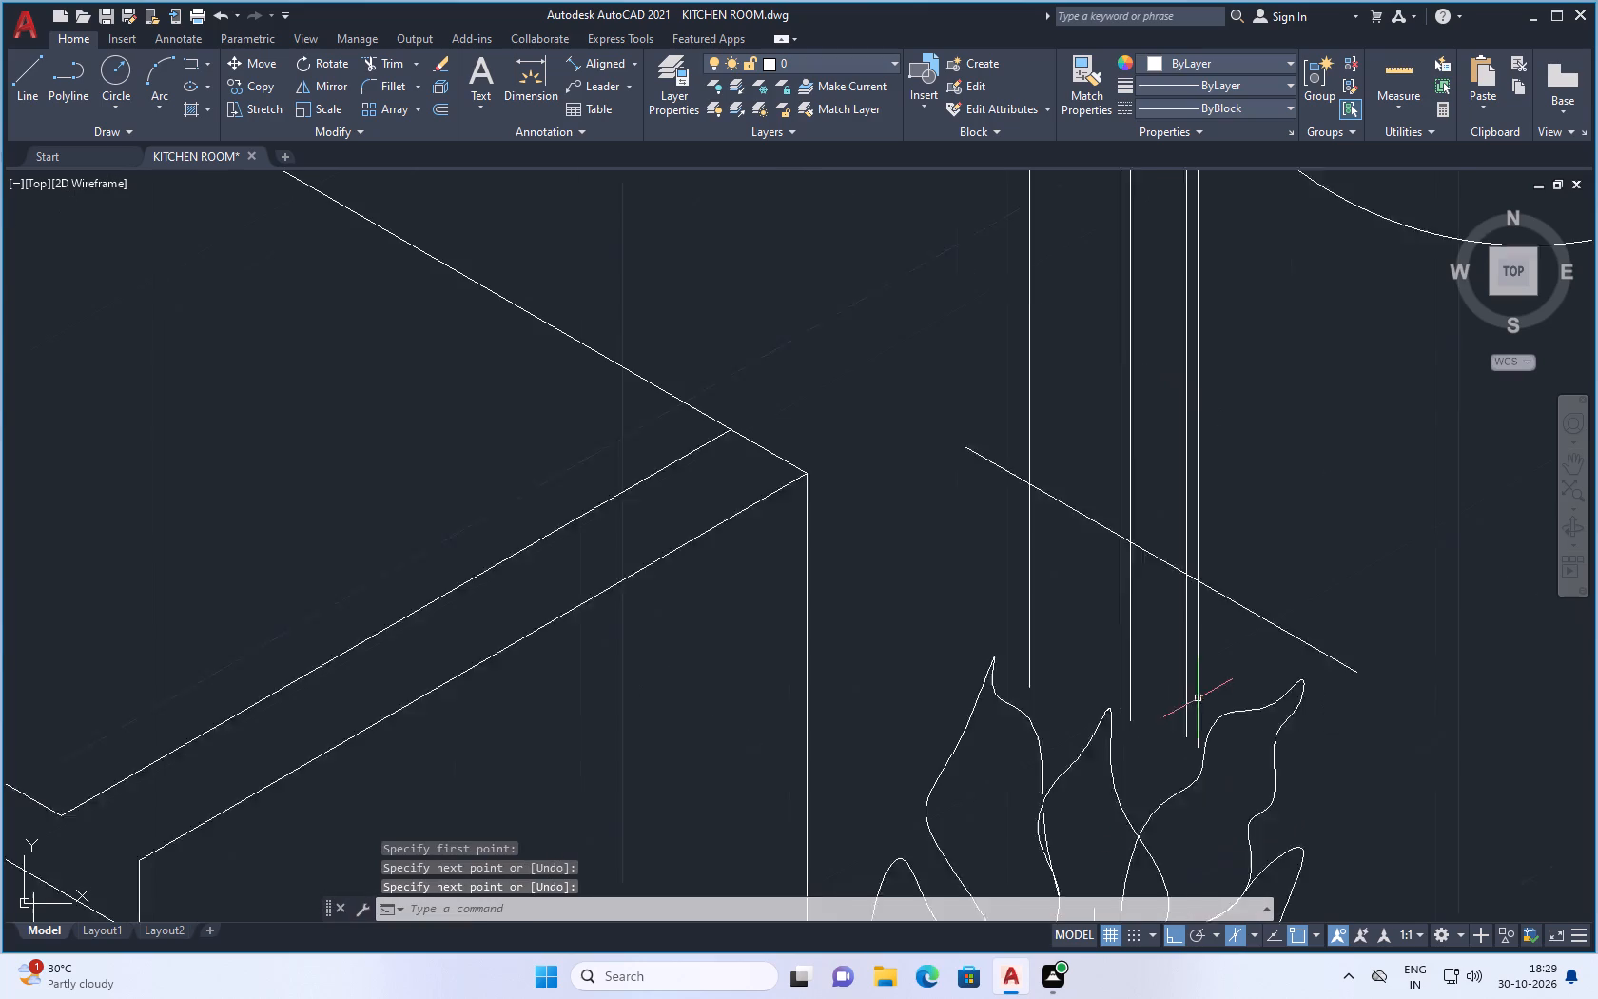
pyautogui.scroll(-4, 1270, 697)
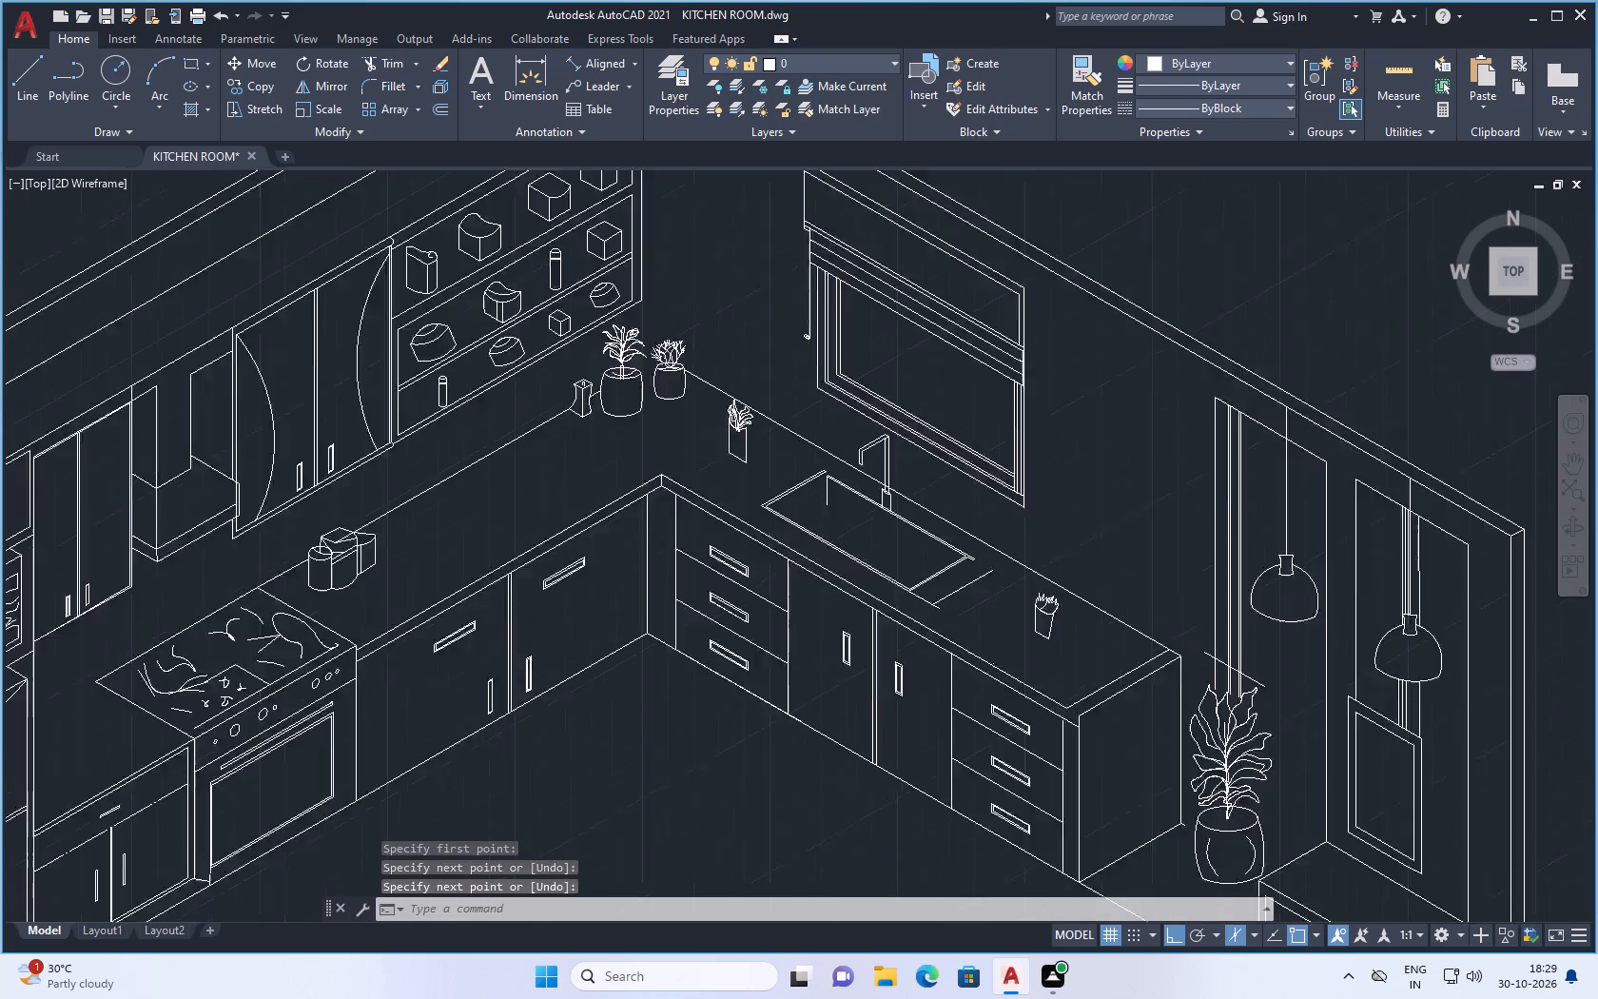
pyautogui.scroll(1, 1258, 666)
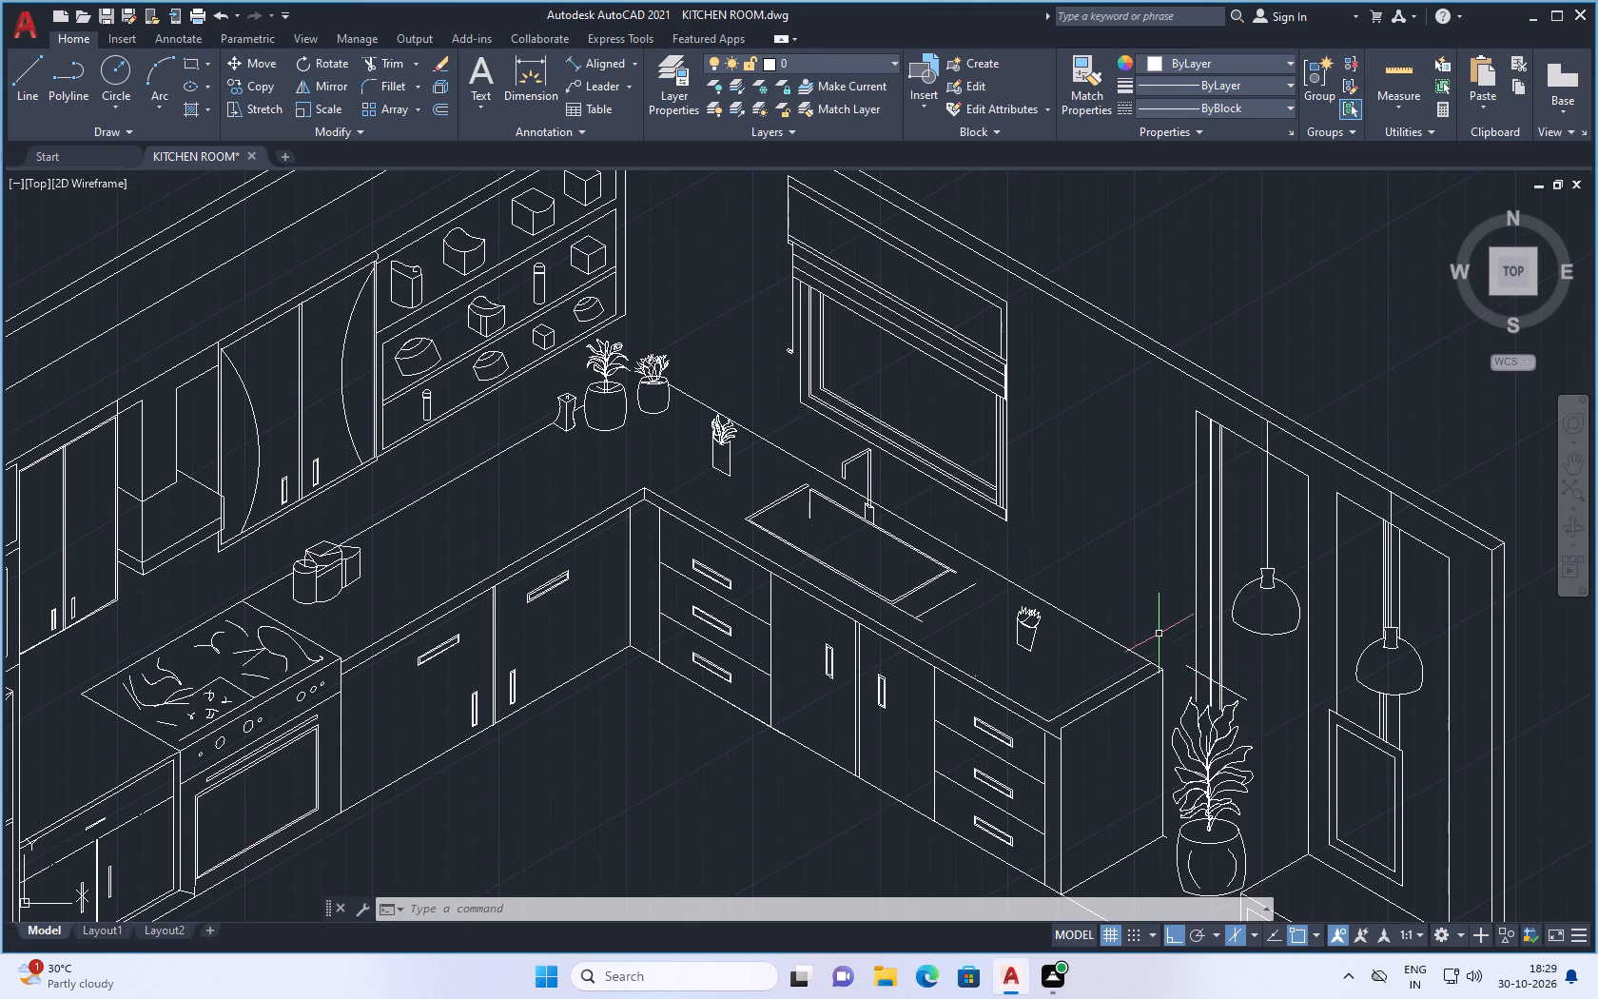
pyautogui.scroll(3, 1205, 673)
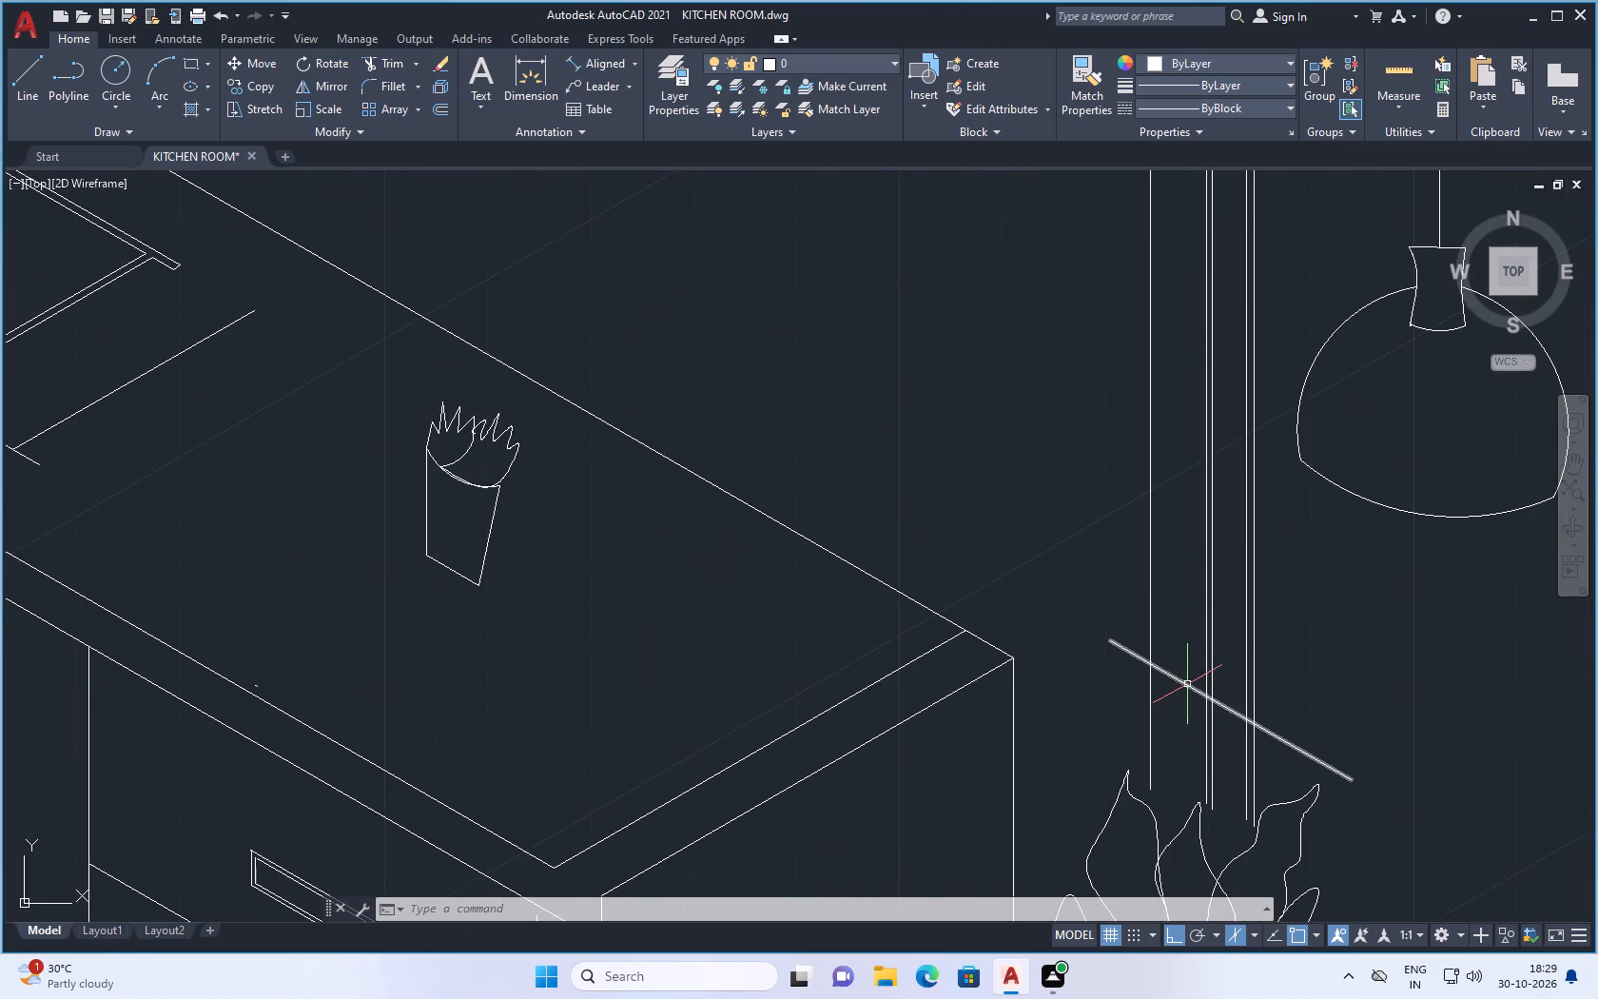
pyautogui.click(1184, 683)
pyautogui.press('Delete')
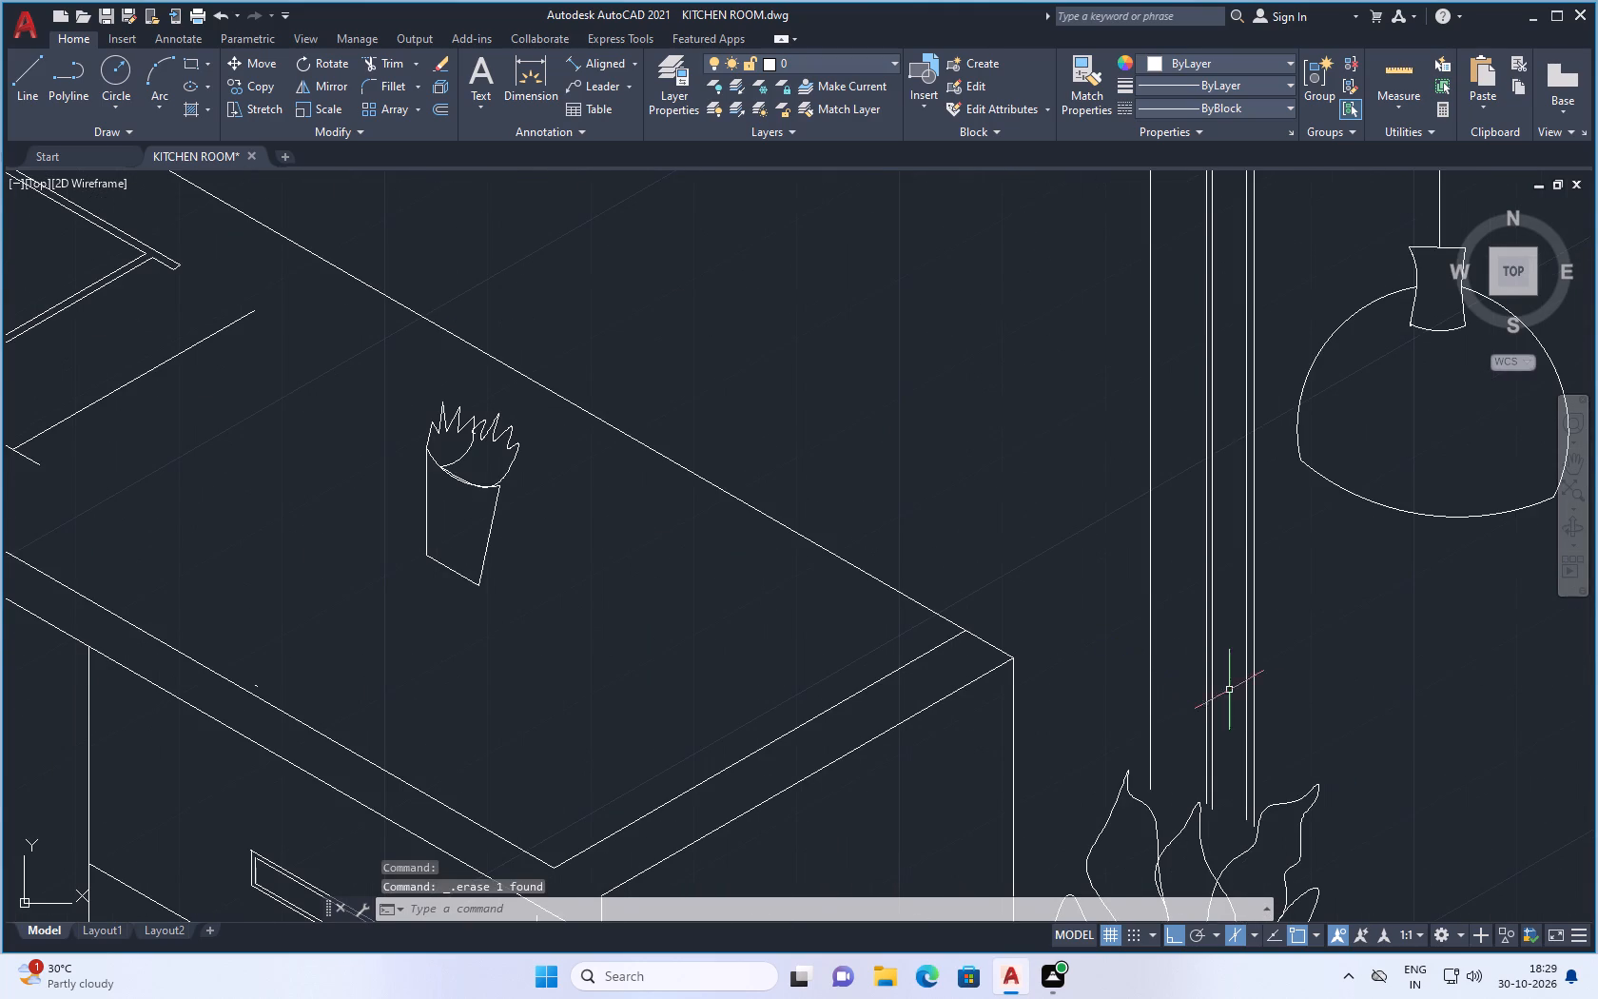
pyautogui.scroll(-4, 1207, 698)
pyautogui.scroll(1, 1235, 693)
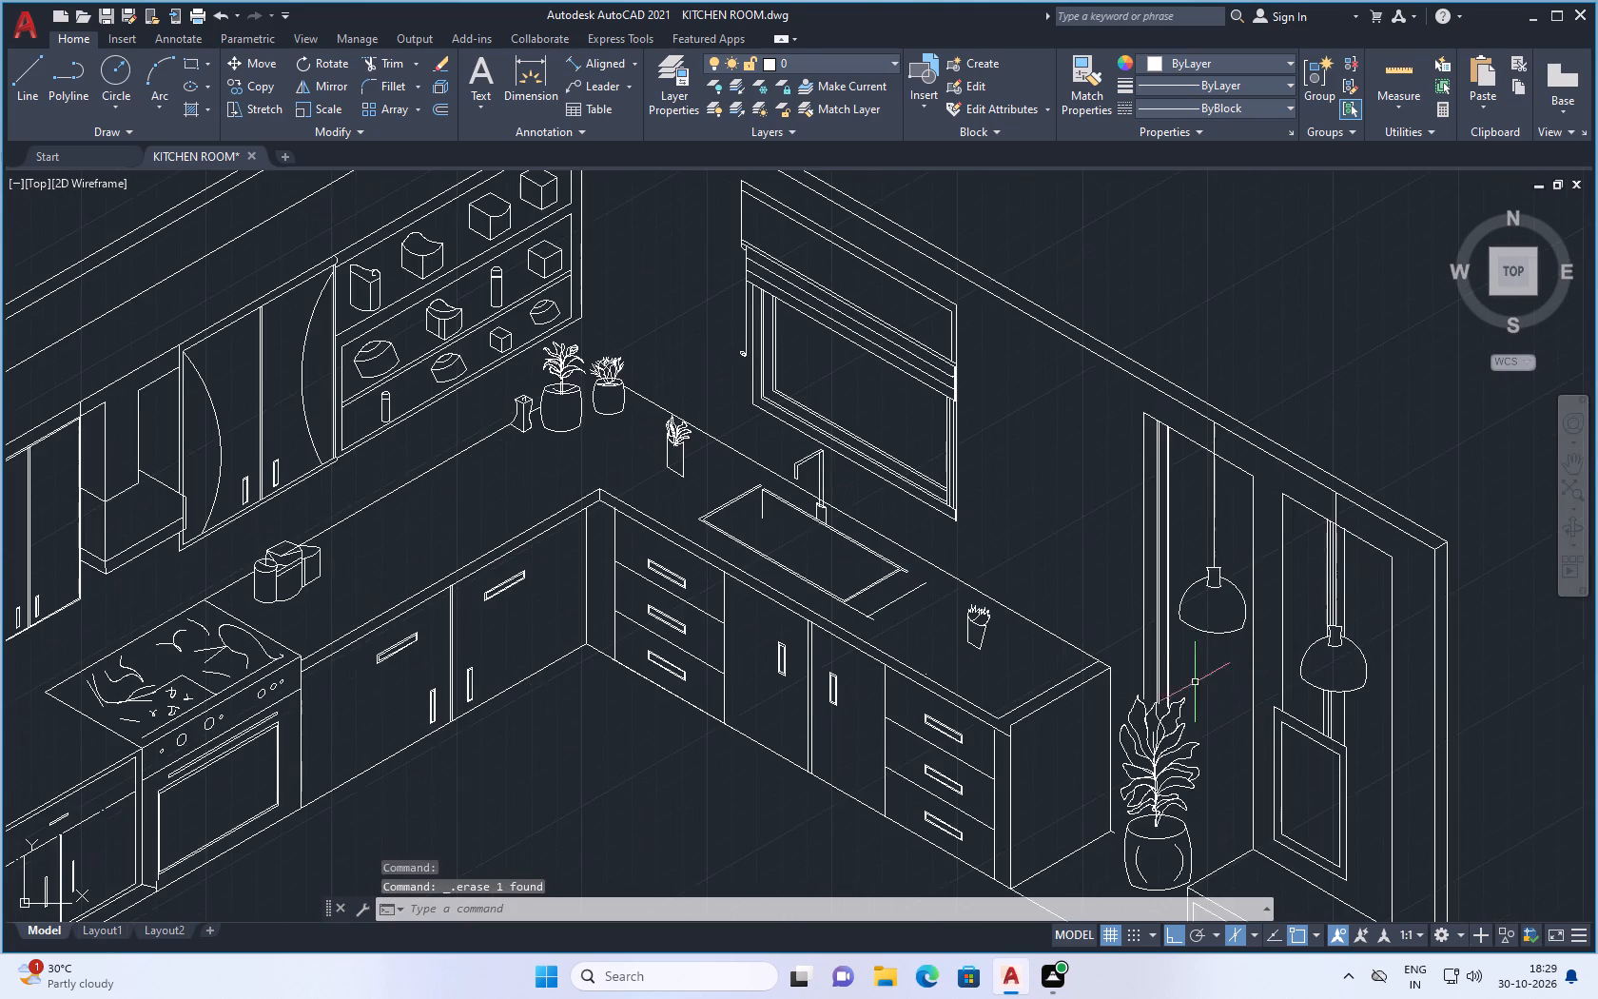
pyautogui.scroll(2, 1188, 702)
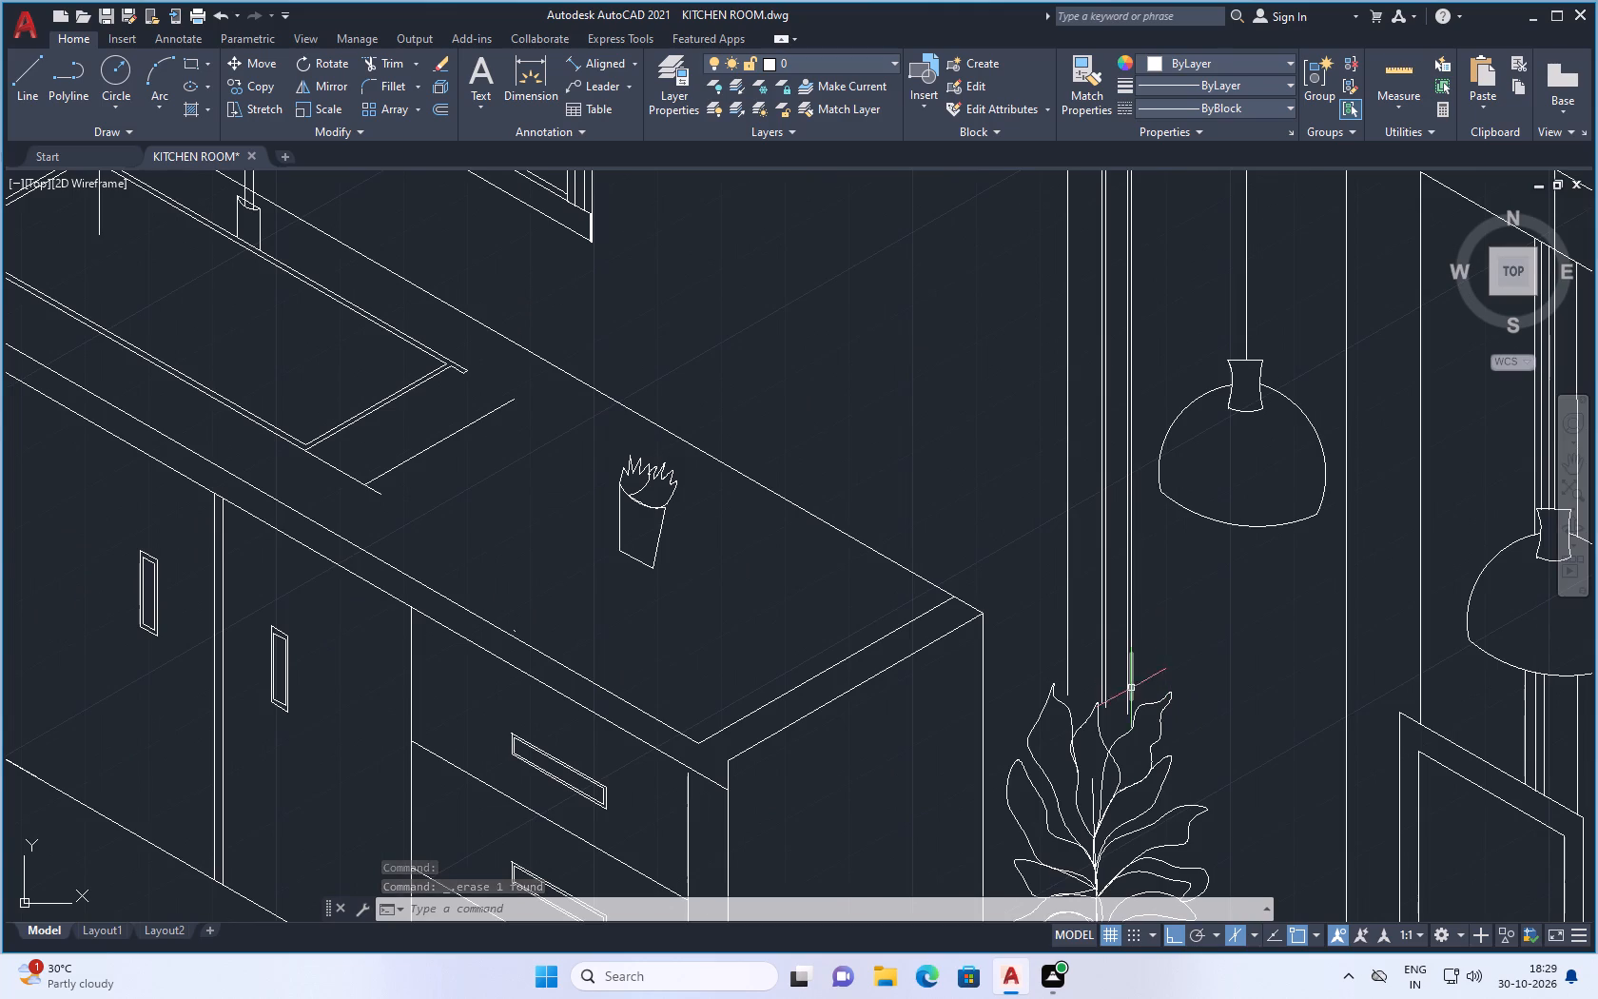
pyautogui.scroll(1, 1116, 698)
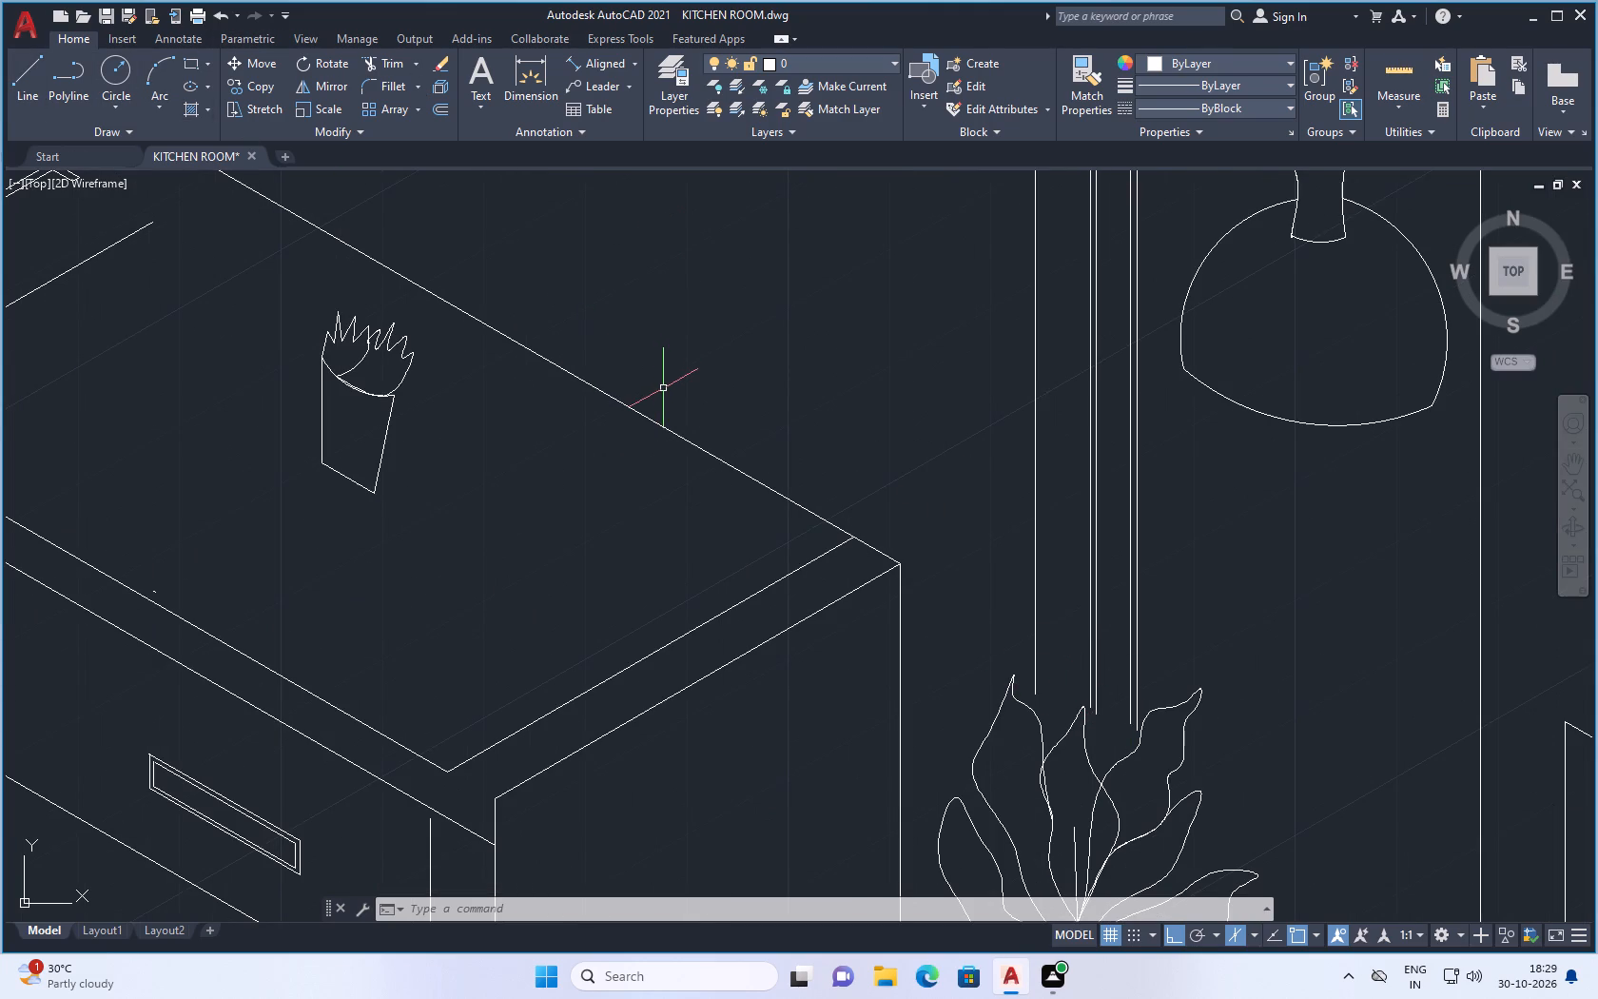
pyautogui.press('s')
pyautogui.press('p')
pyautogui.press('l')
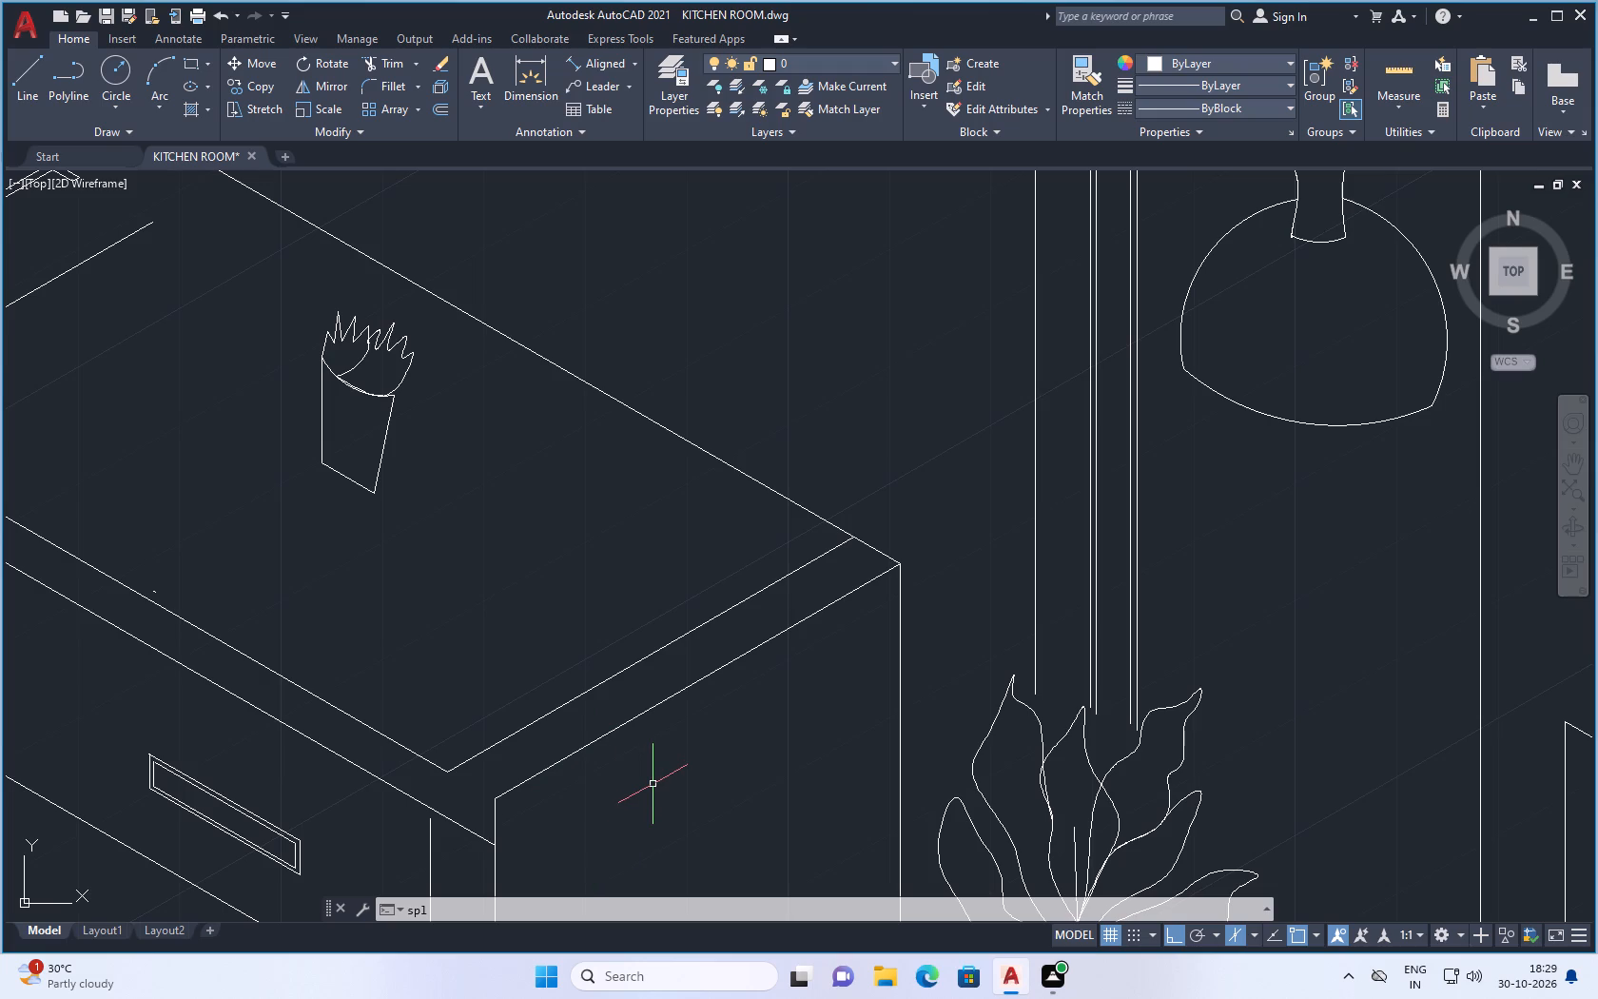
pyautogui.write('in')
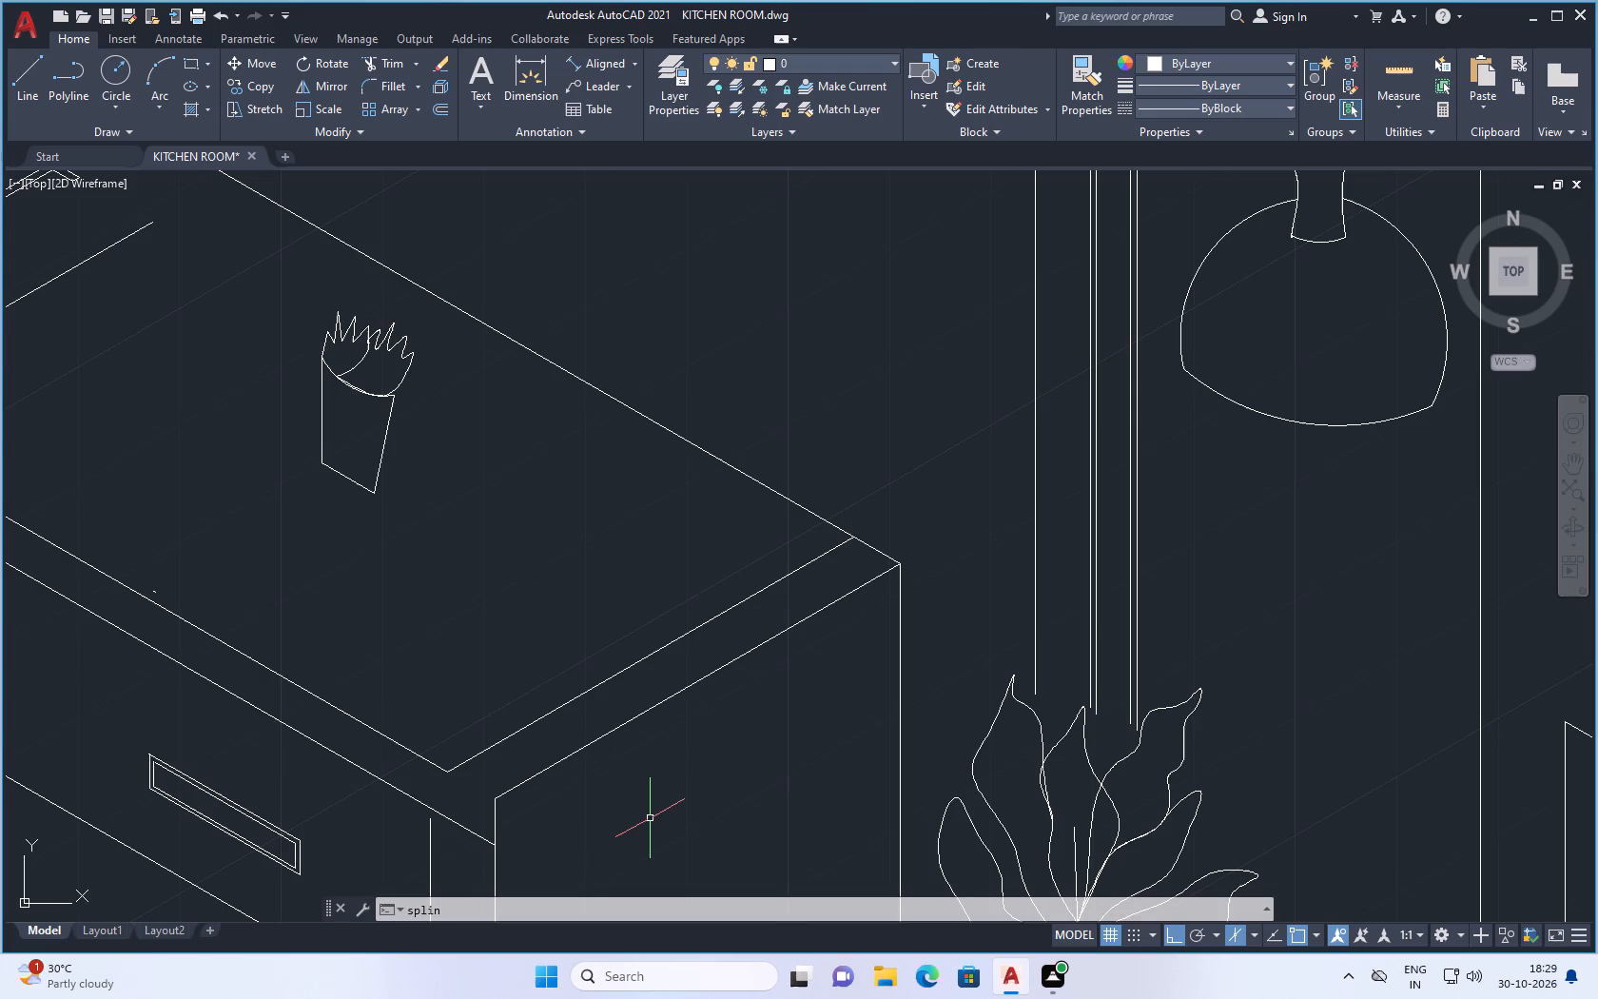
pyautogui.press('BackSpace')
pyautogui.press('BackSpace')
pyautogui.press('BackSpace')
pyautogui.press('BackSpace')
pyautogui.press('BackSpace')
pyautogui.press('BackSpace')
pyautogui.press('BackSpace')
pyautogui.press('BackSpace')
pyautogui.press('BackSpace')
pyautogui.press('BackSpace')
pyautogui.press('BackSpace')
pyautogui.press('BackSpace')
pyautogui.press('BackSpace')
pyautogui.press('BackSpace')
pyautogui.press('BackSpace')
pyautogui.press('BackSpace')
# Draw a spline leaf with a narrow tip between the potted plant's upper left leaf and its middle leaf, turning ortho off partway.
pyautogui.write('sp')
pyautogui.click(534, 731)
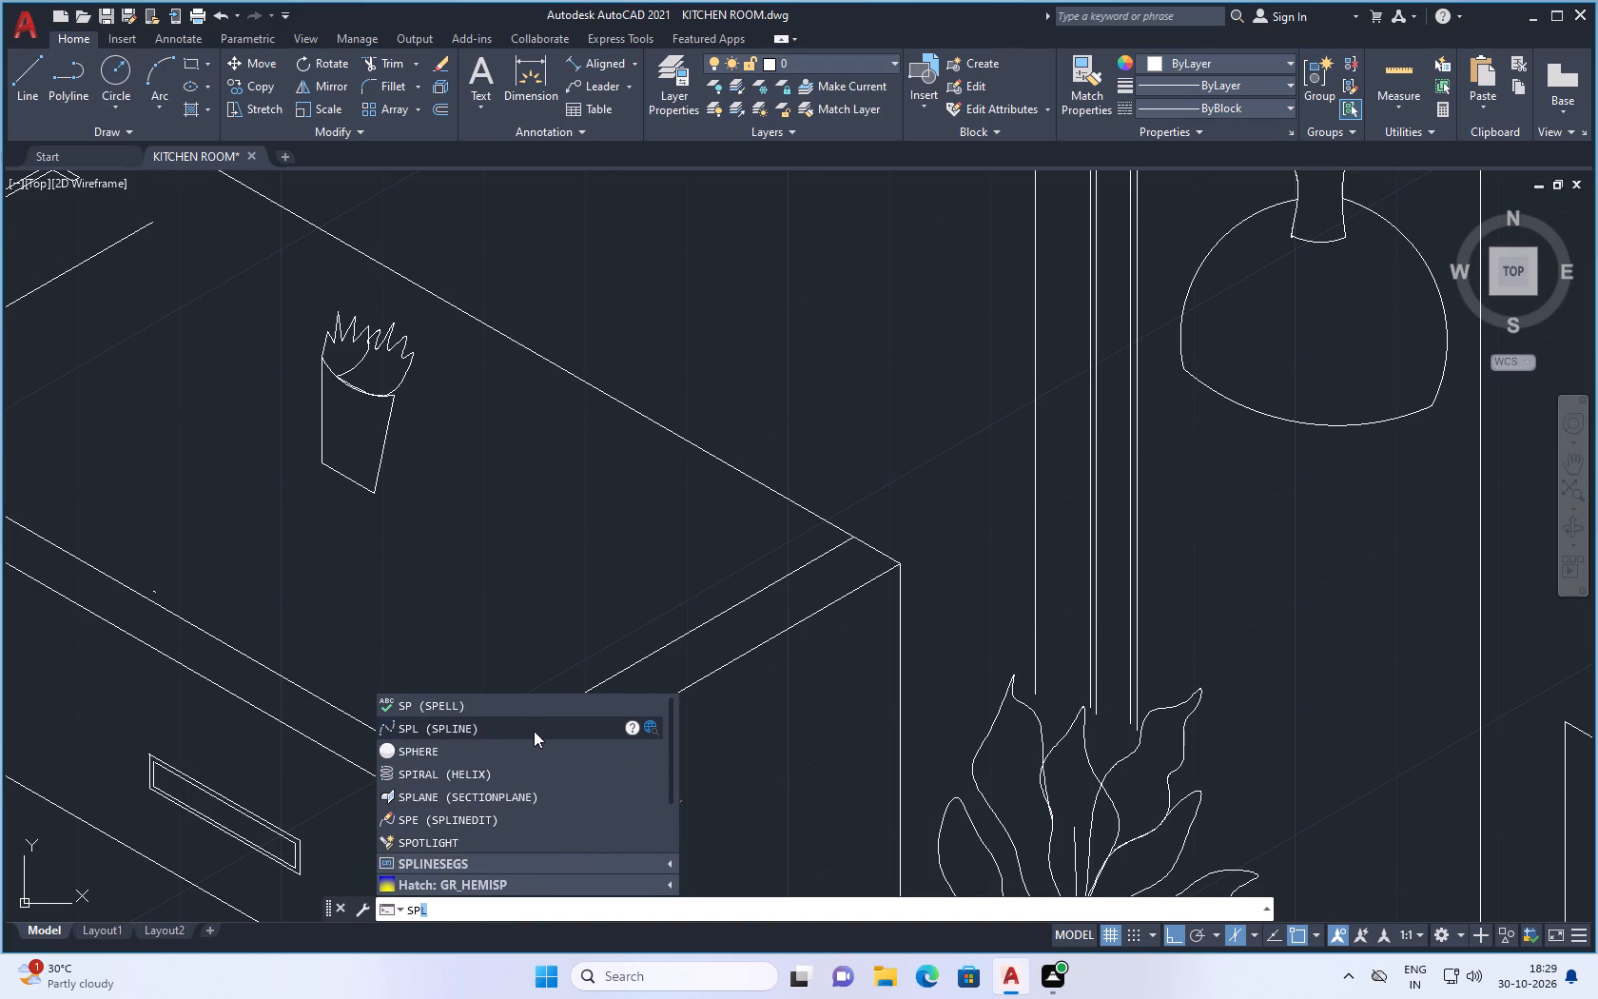
pyautogui.scroll(1, 1091, 739)
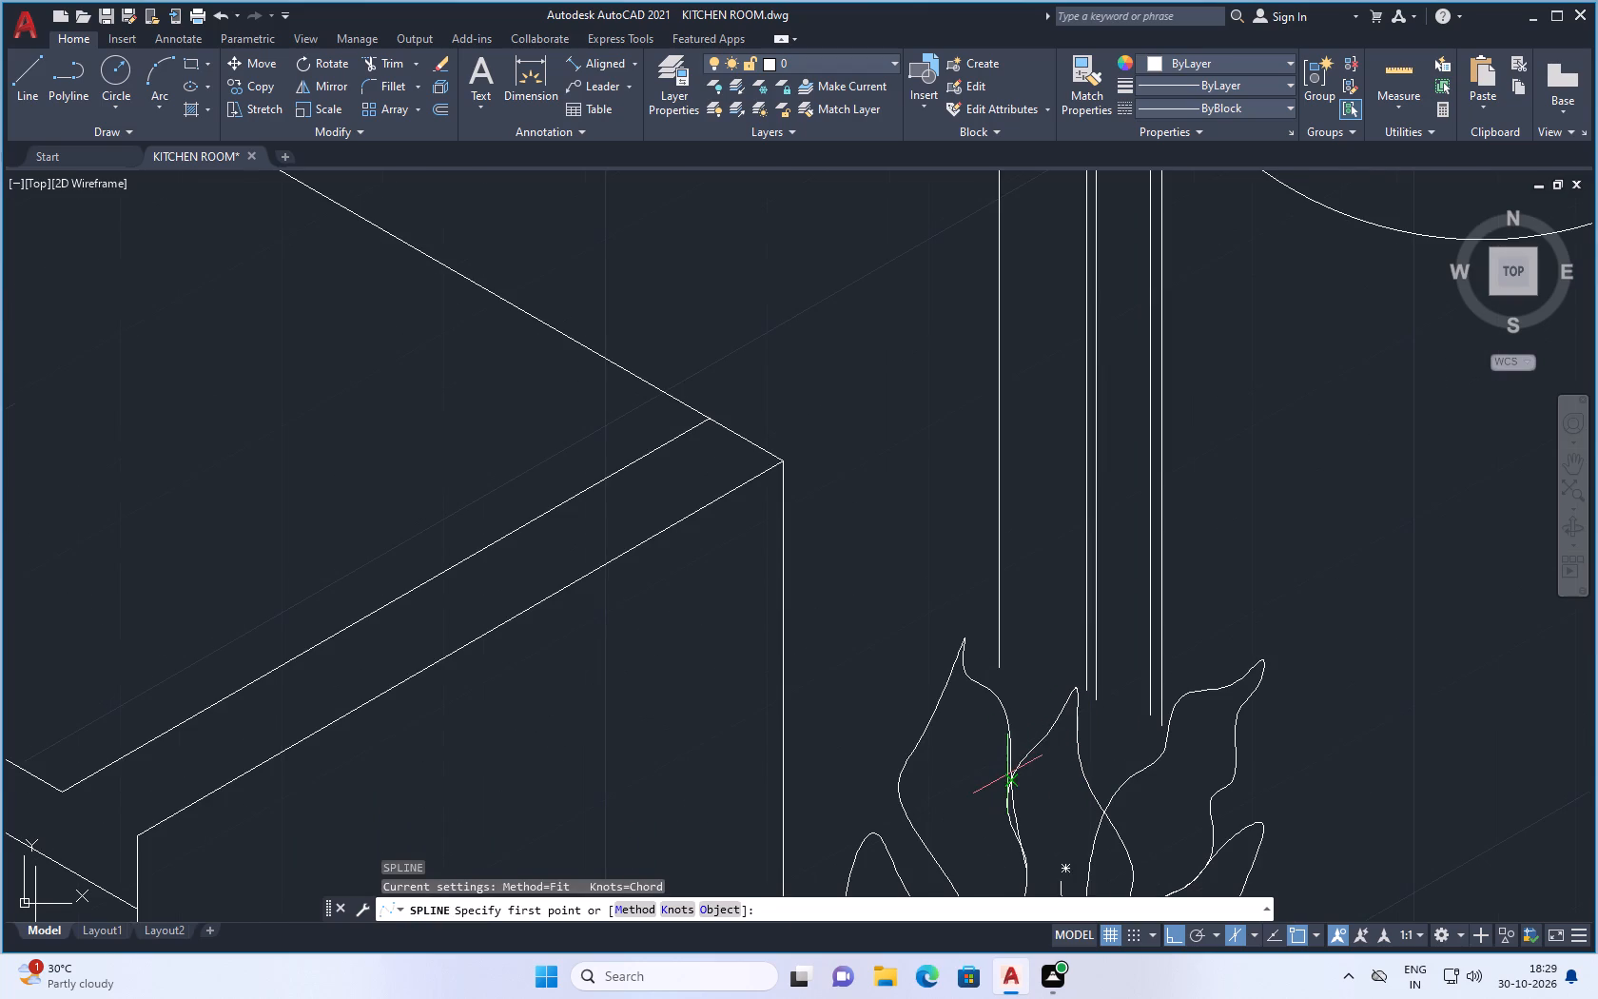
pyautogui.click(1007, 774)
pyautogui.click(1010, 721)
pyautogui.click(1004, 679)
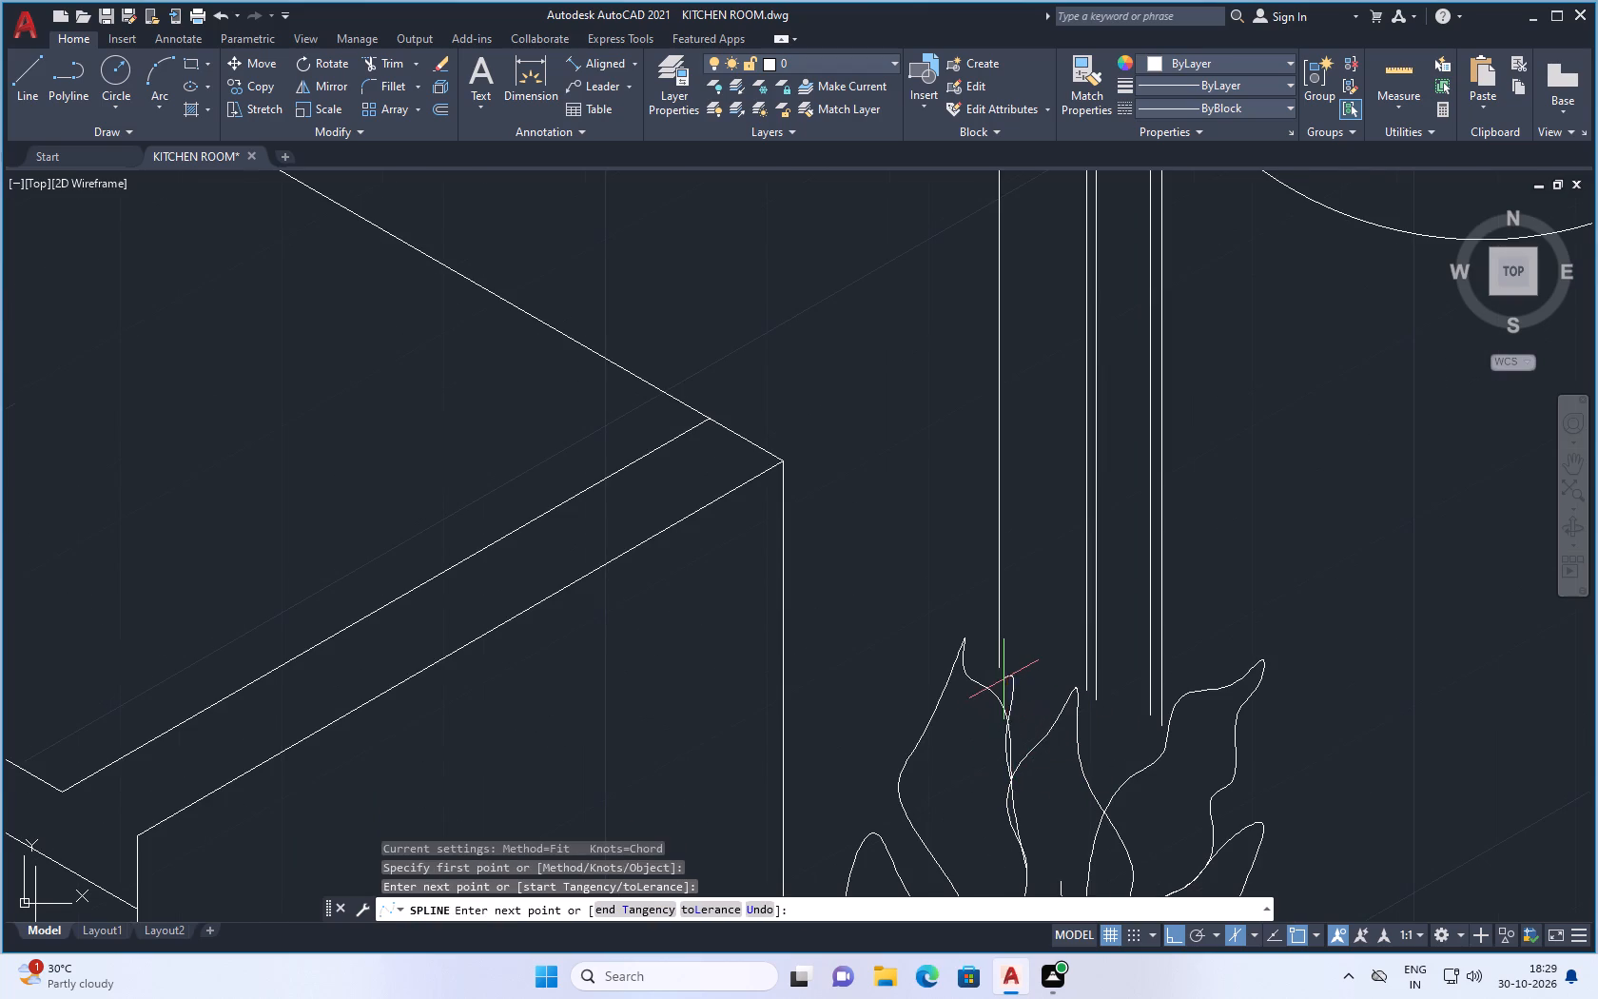
pyautogui.click(1035, 638)
pyautogui.click(1051, 621)
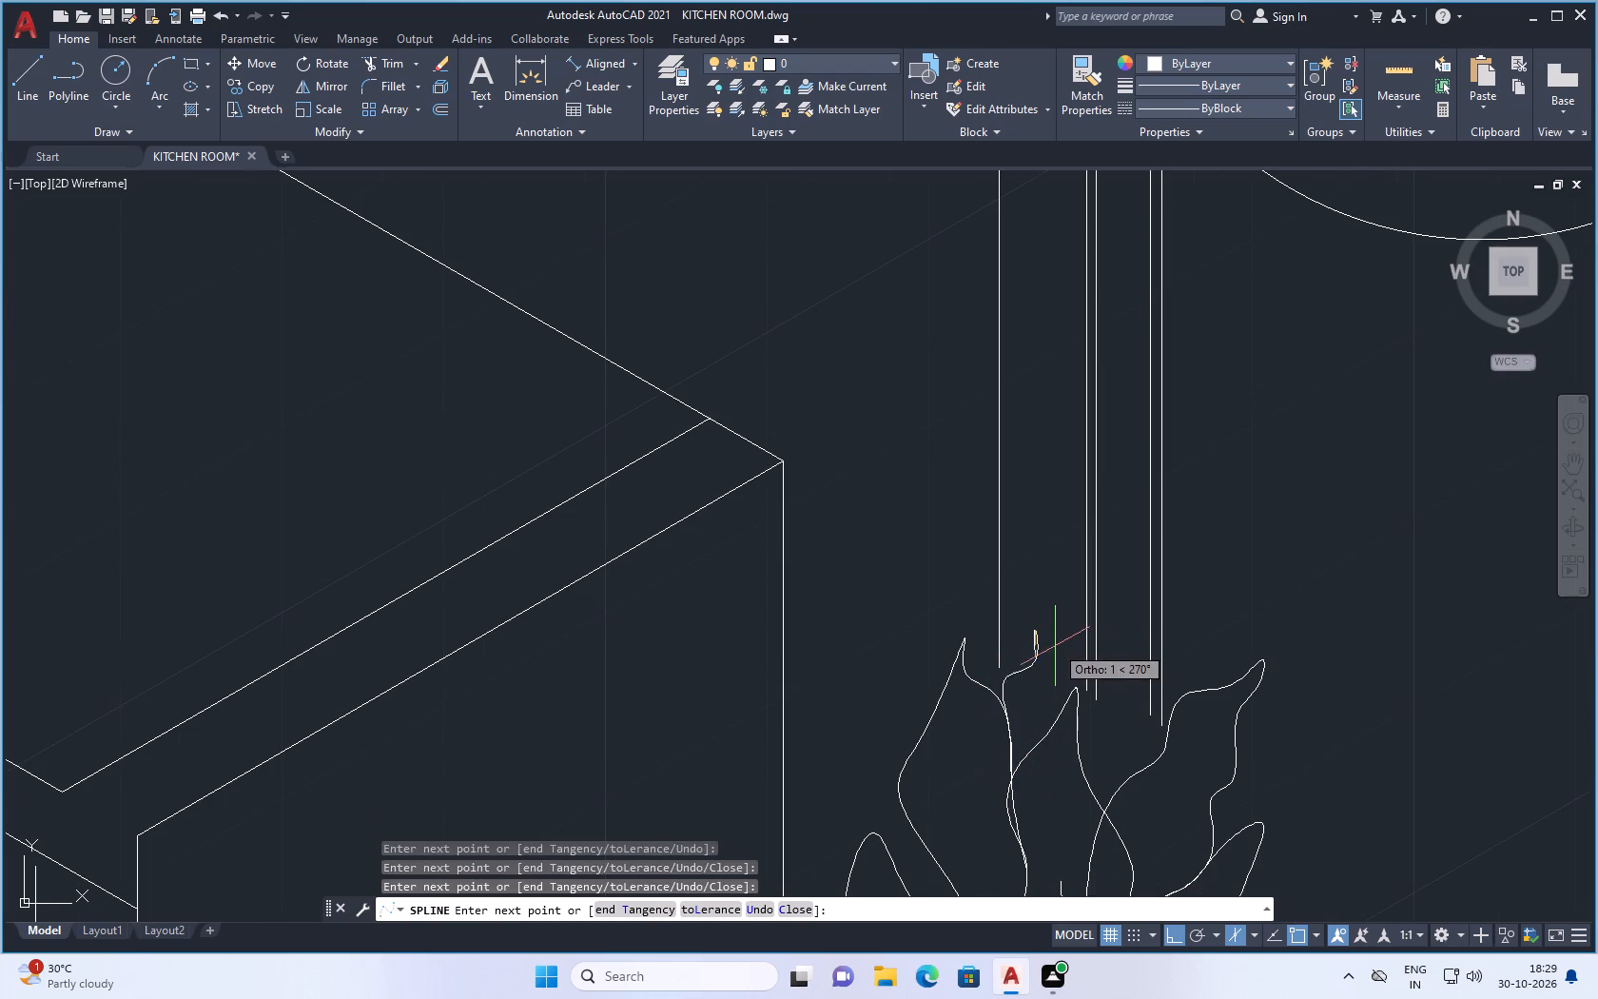
pyautogui.click(1054, 659)
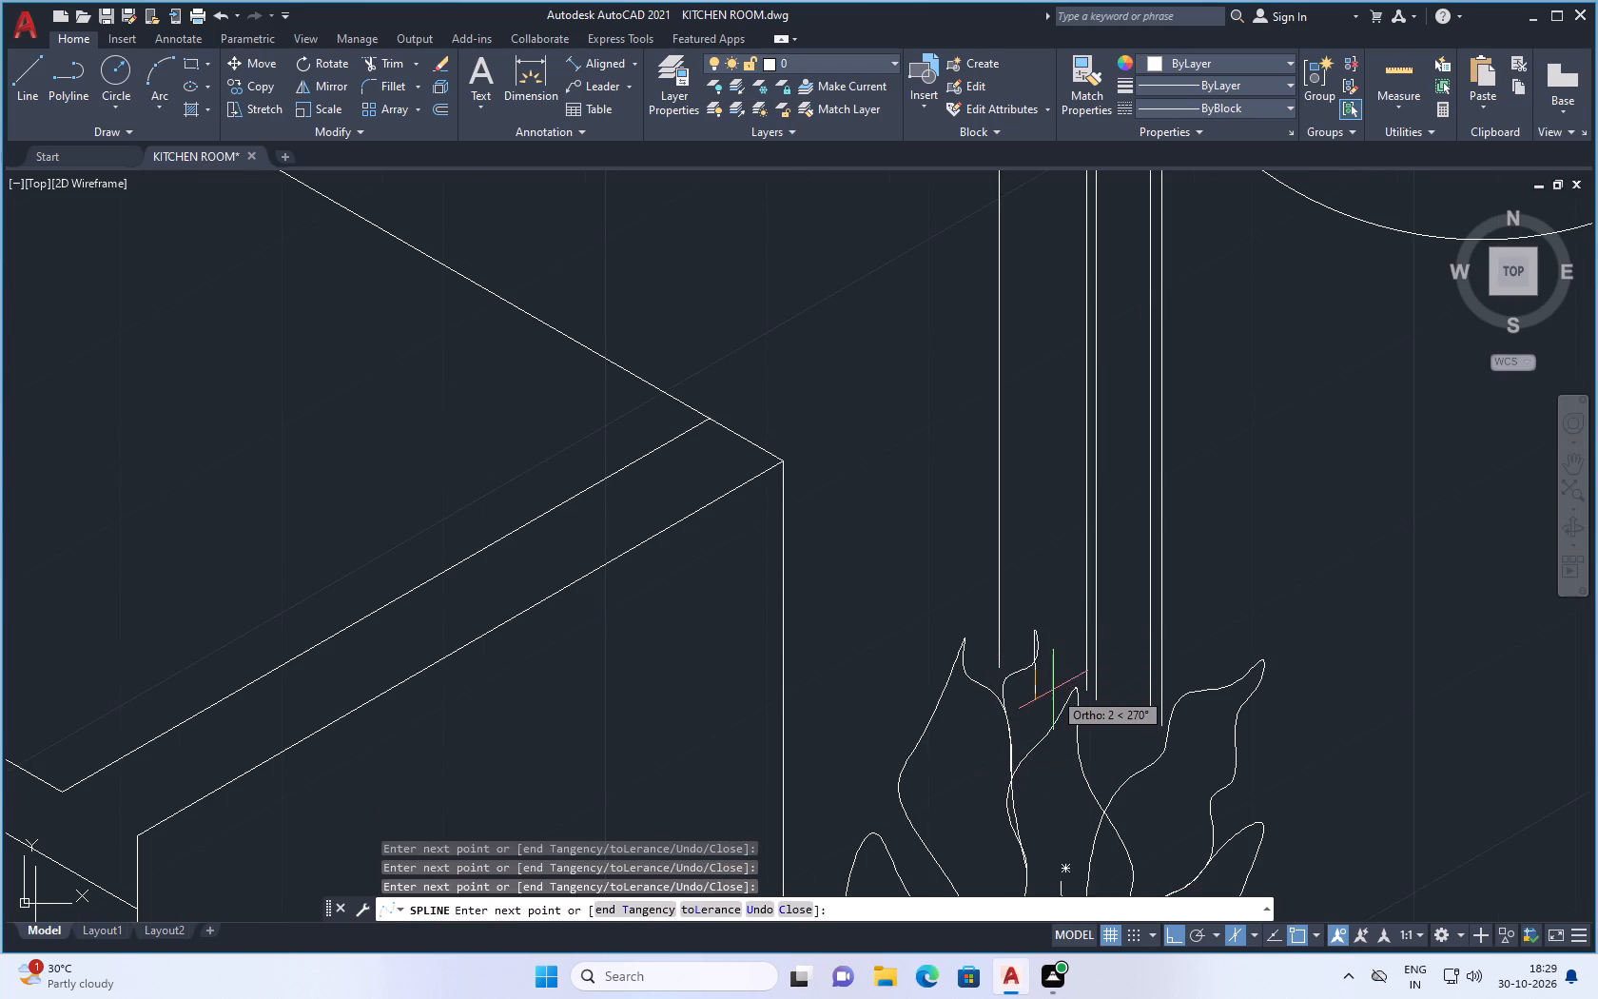
pyautogui.click(1170, 925)
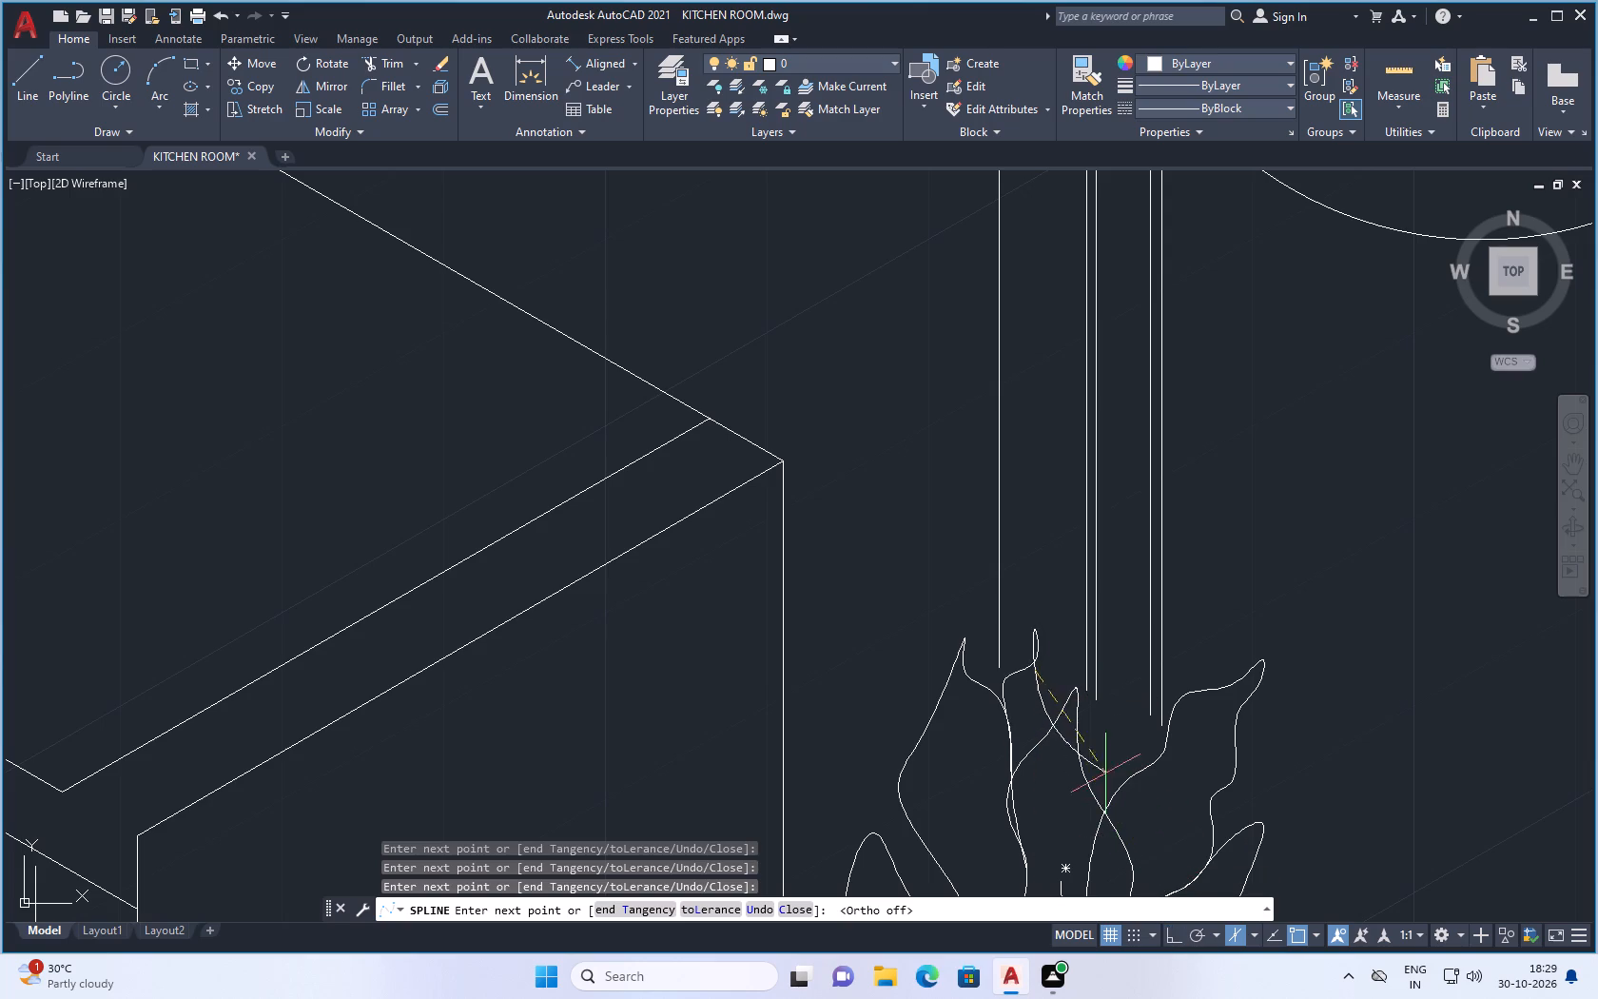
pyautogui.scroll(2, 1052, 680)
pyautogui.click(1053, 690)
pyautogui.click(1054, 732)
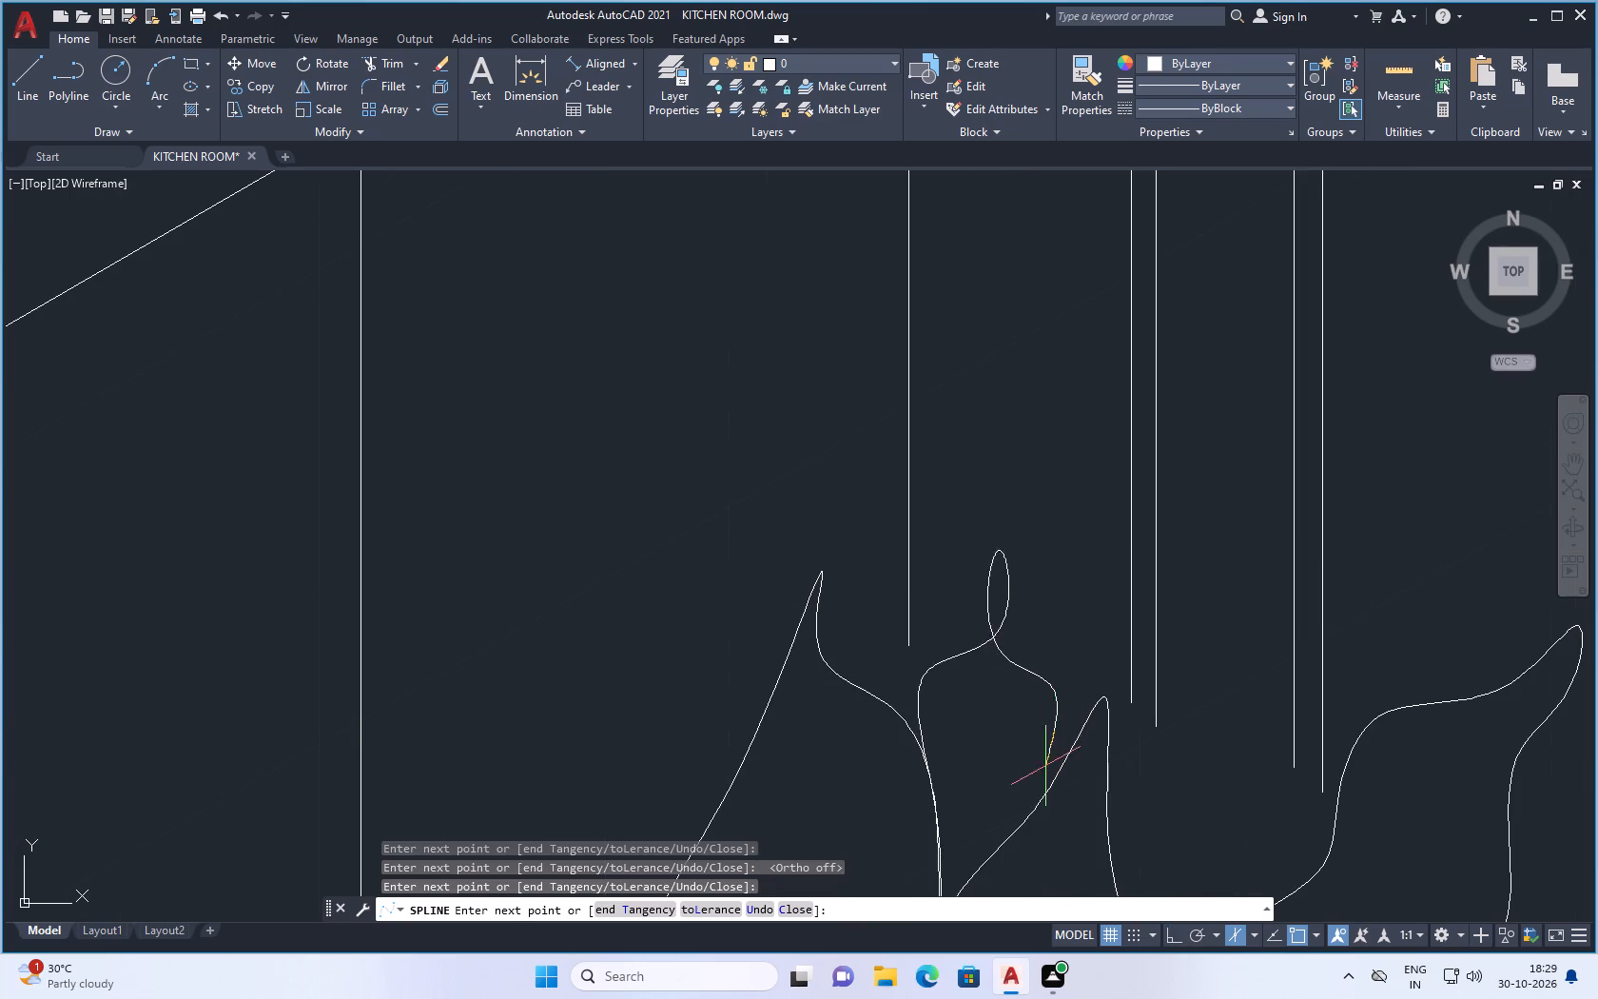
pyautogui.click(1024, 808)
pyautogui.moveTo(990, 836); pyautogui.dragTo(988, 847)
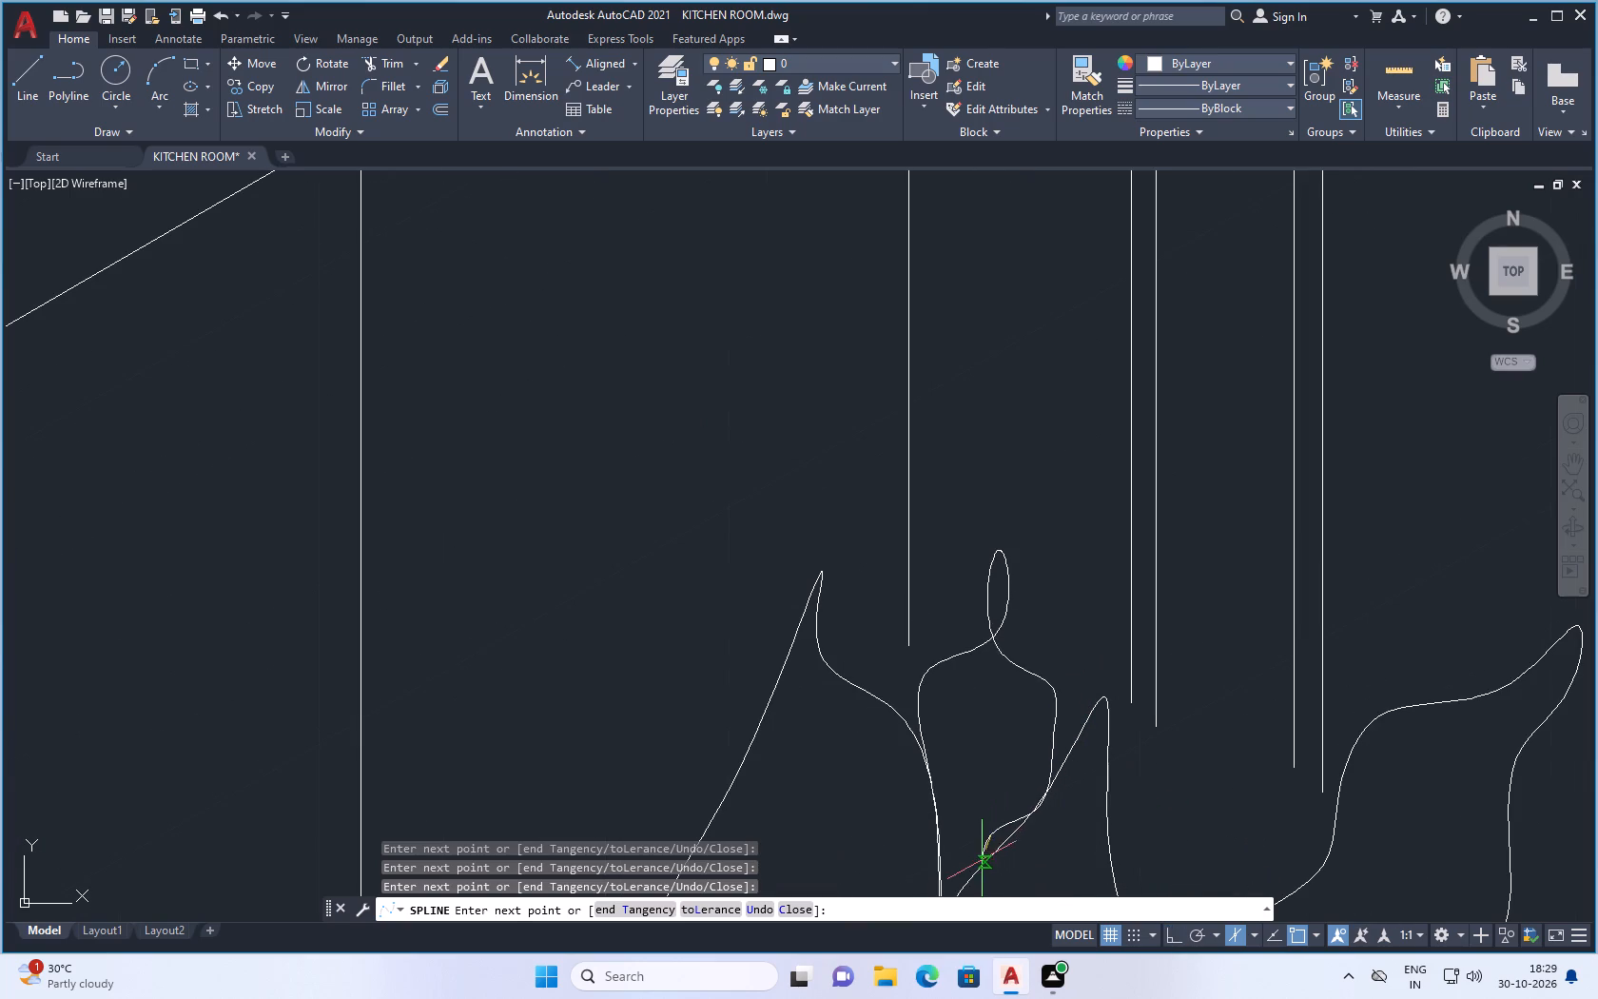
pyautogui.scroll(-3, 1002, 833)
pyautogui.scroll(2, 980, 847)
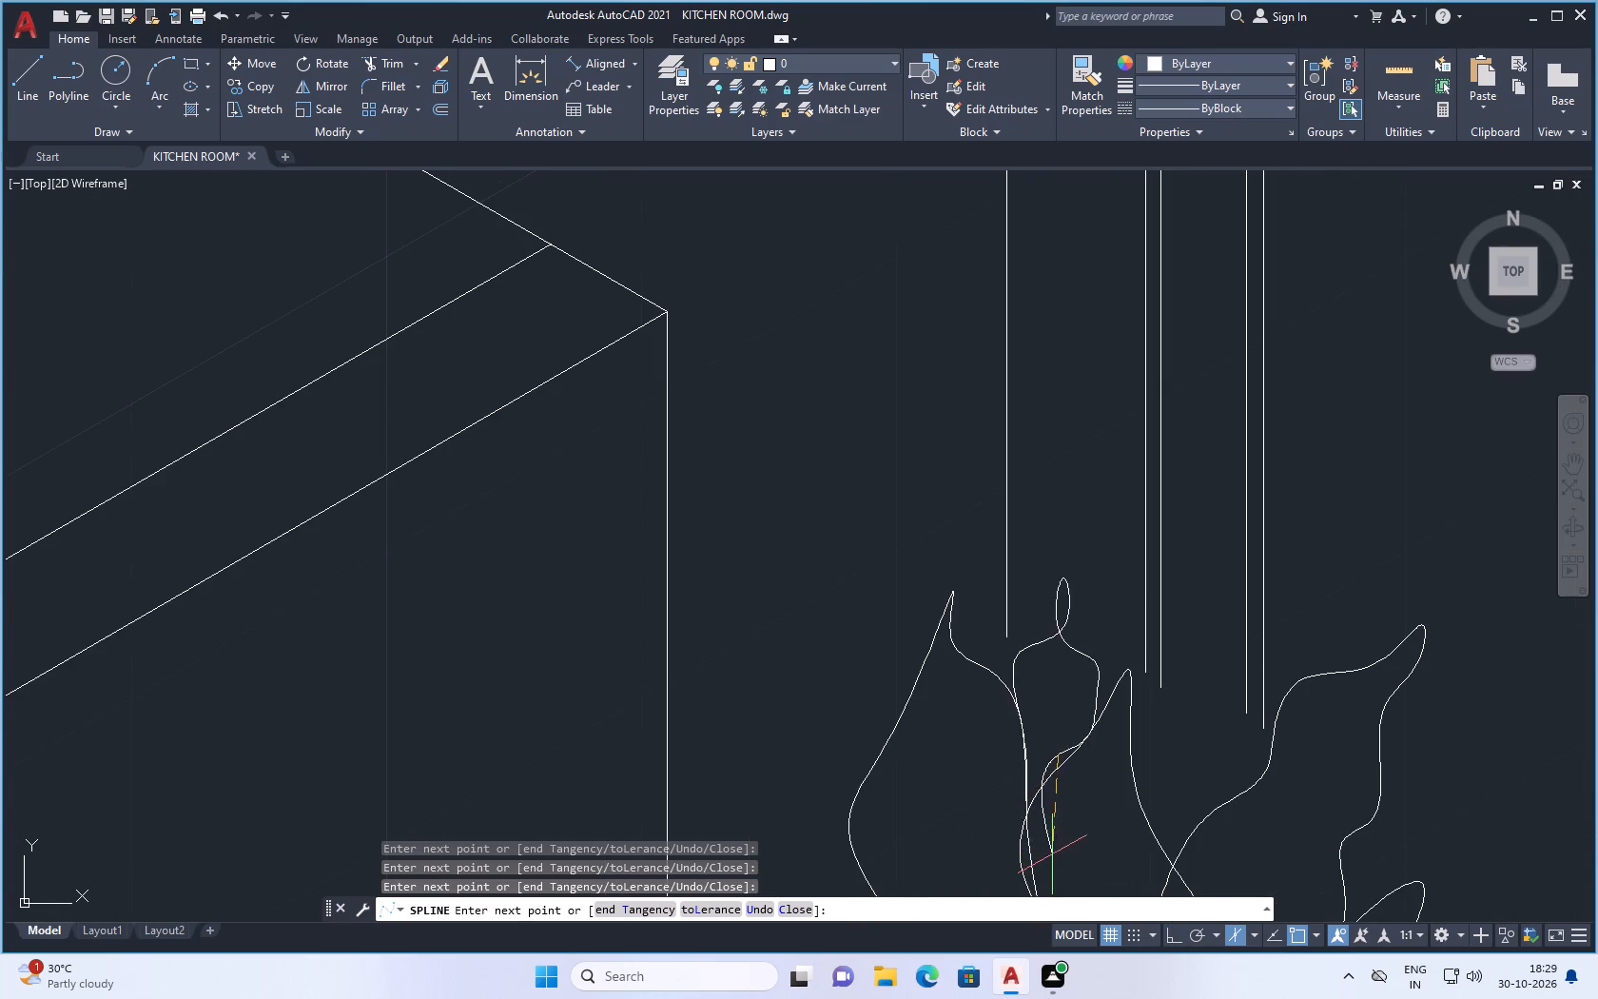
pyautogui.click(1031, 829)
pyautogui.press('space')
# Draw a pointed spline leaf between the potted plant's middle leaf and upper right leaf, starting and ending near where their edges cross.
pyautogui.scroll(-2, 1103, 726)
pyautogui.scroll(1, 1133, 752)
pyautogui.press('space')
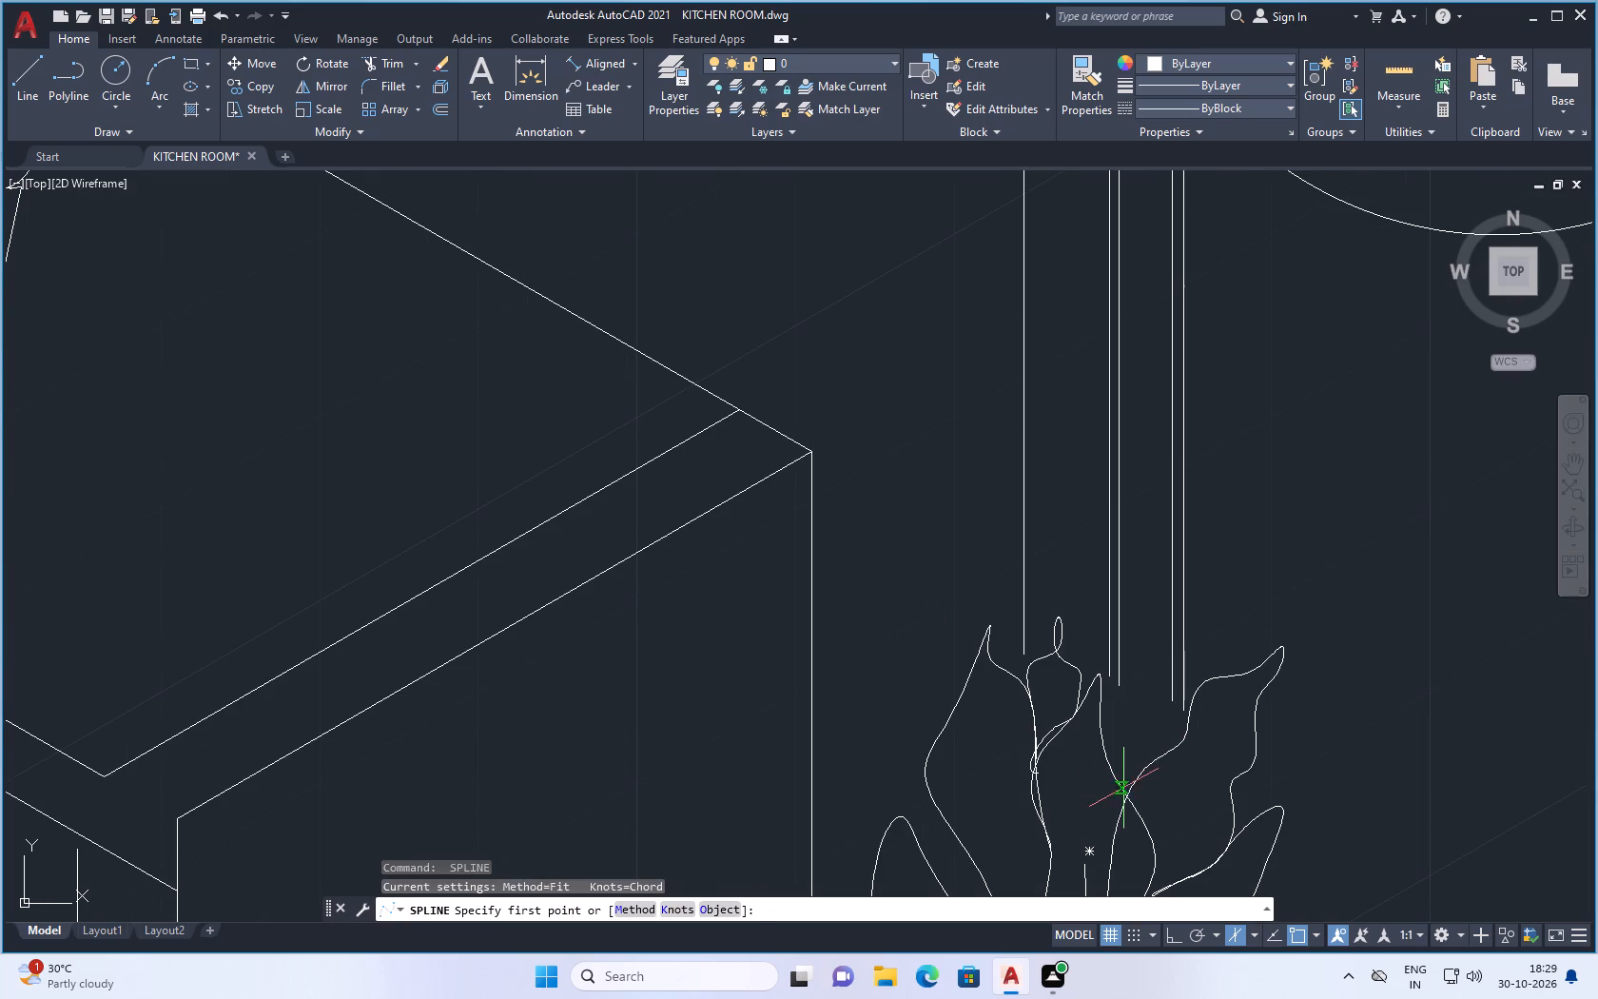
pyautogui.click(1126, 793)
pyautogui.click(1116, 767)
pyautogui.click(1113, 741)
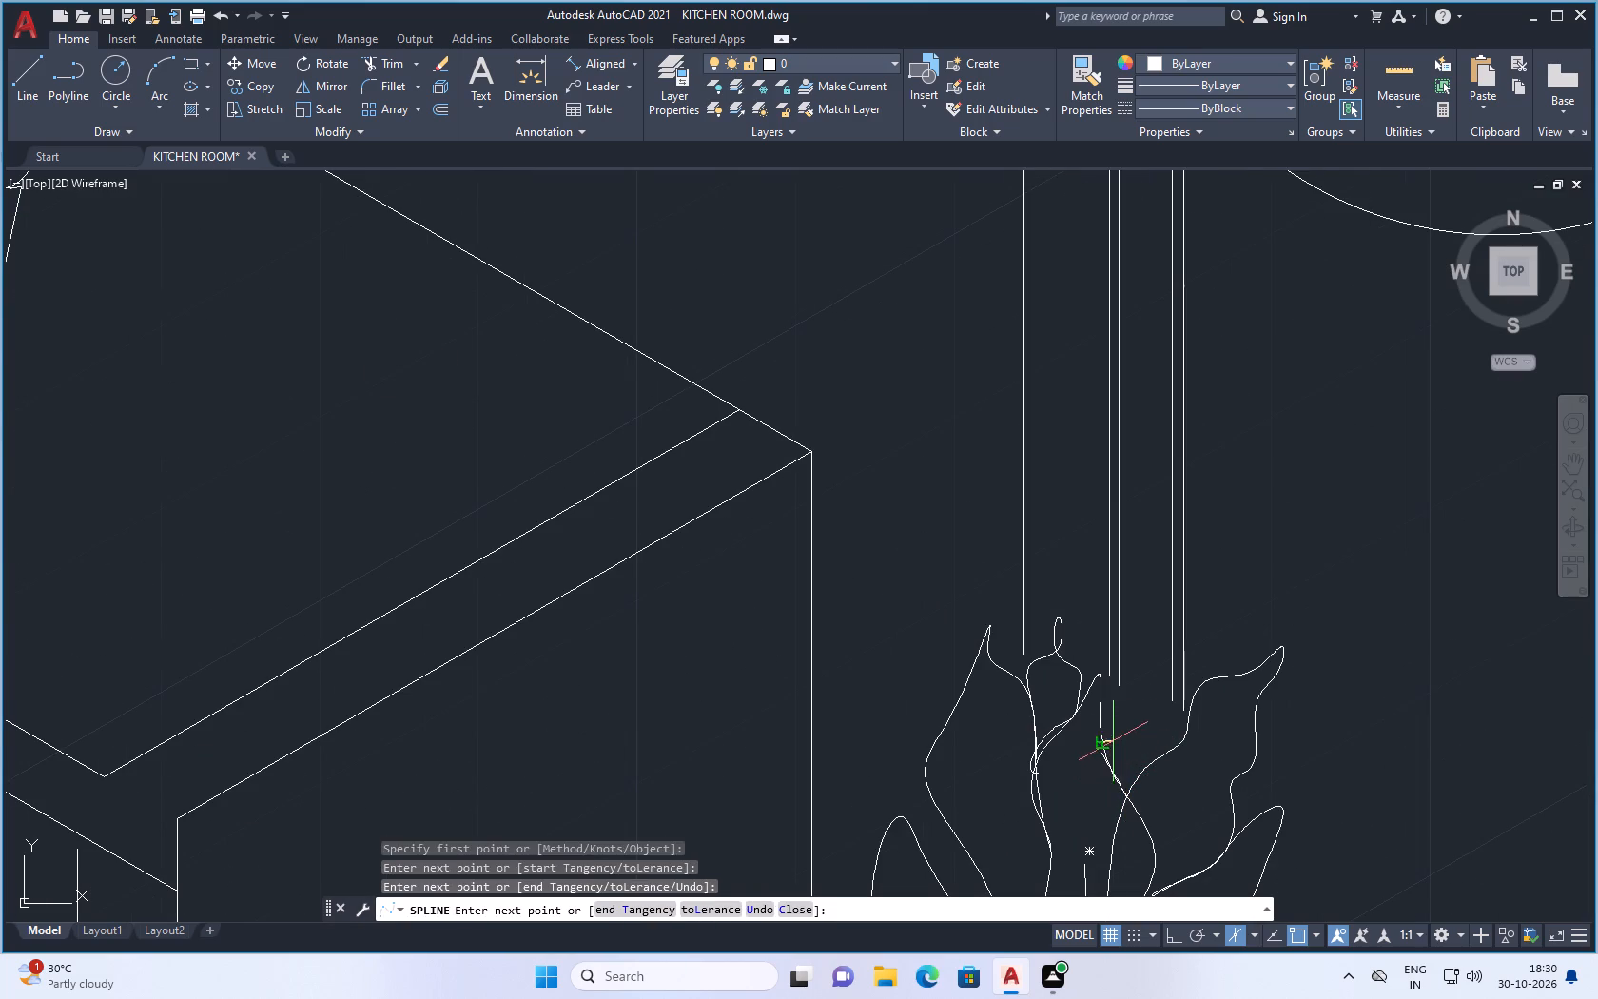
pyautogui.click(1121, 718)
pyautogui.click(1135, 692)
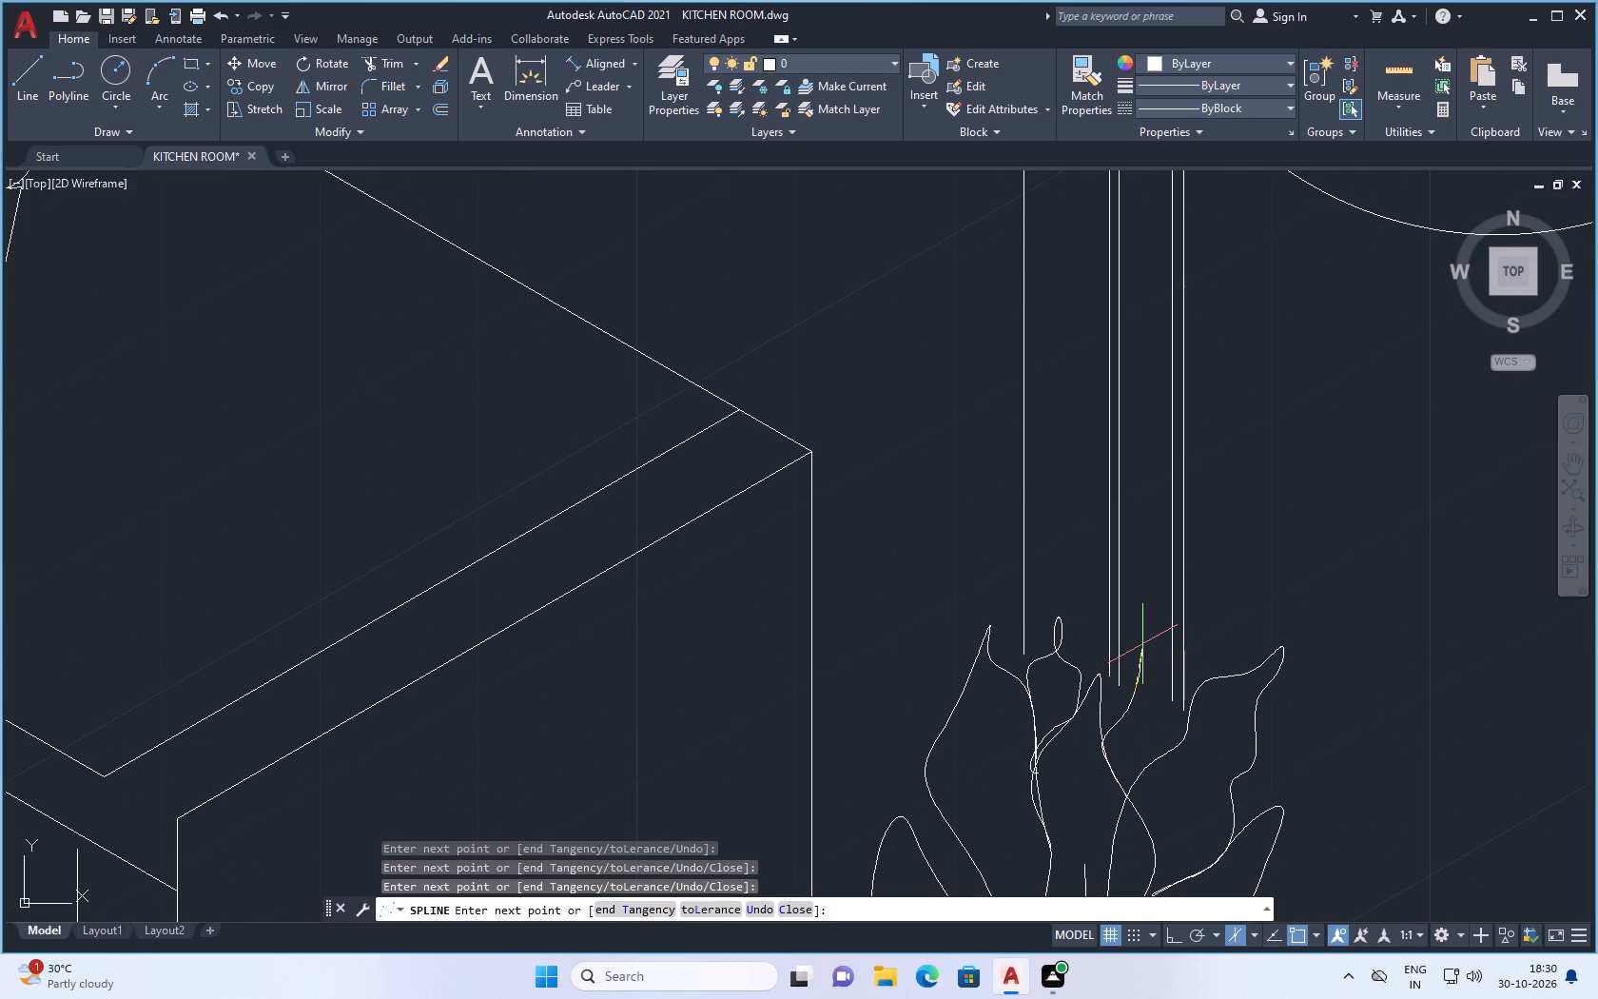
pyautogui.click(1142, 644)
pyautogui.click(1145, 624)
pyautogui.click(1147, 652)
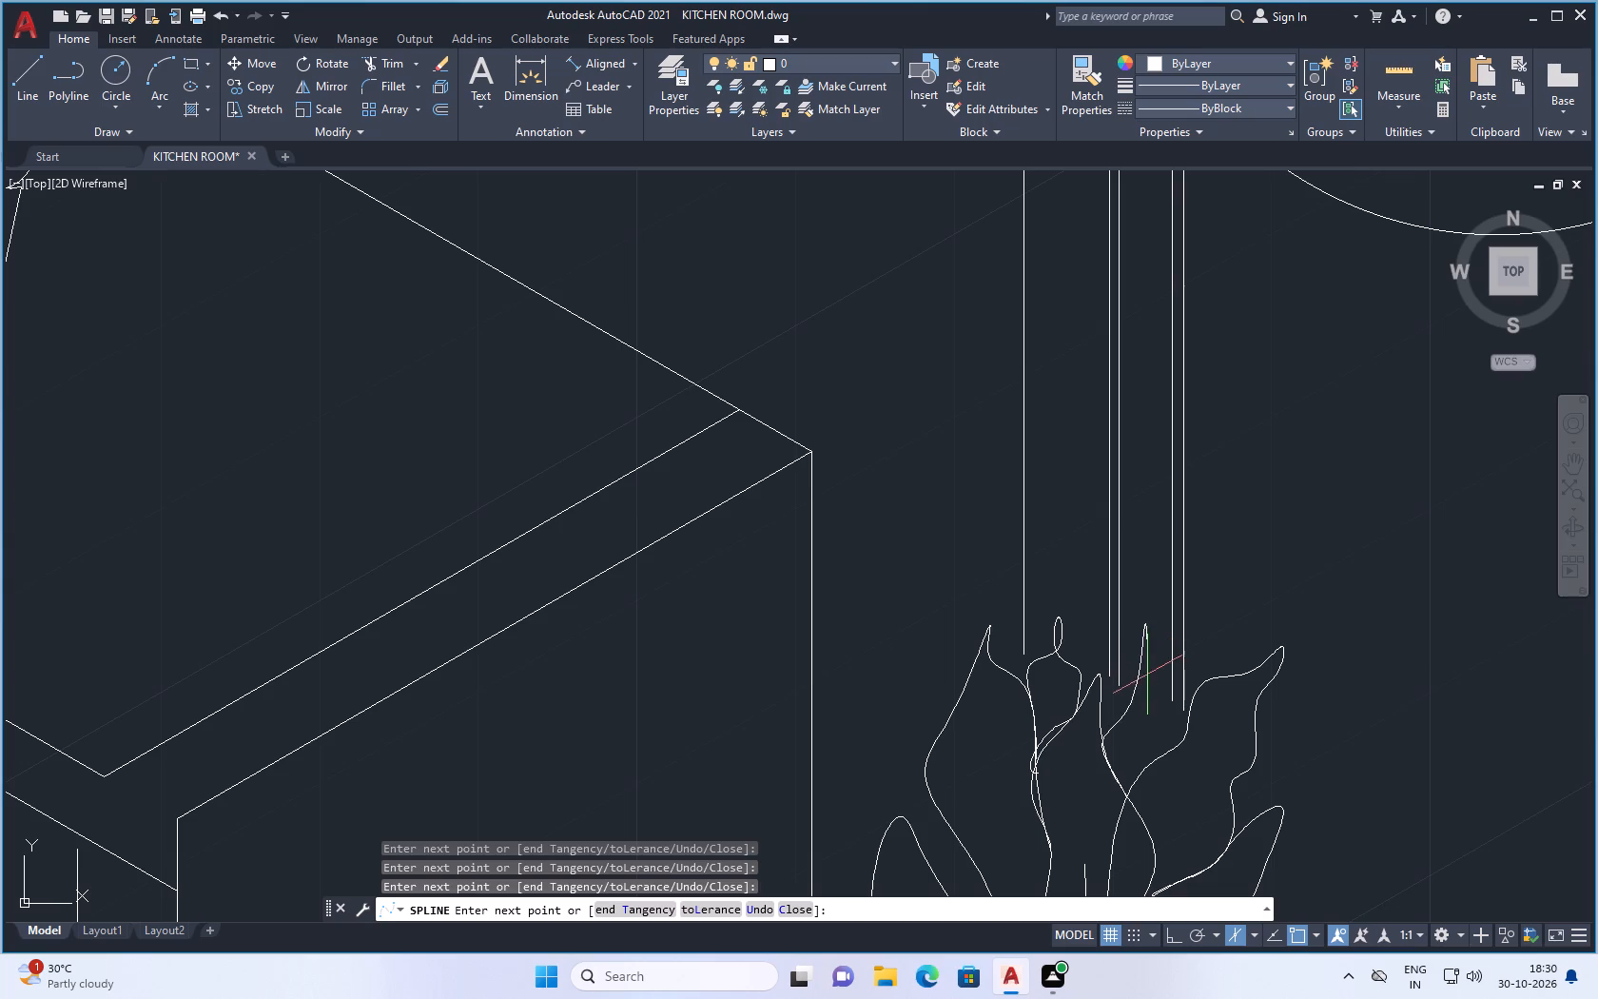
pyautogui.click(1152, 687)
pyautogui.click(1158, 727)
pyautogui.click(1141, 778)
pyautogui.click(1132, 801)
pyautogui.click(1135, 823)
pyautogui.press('space')
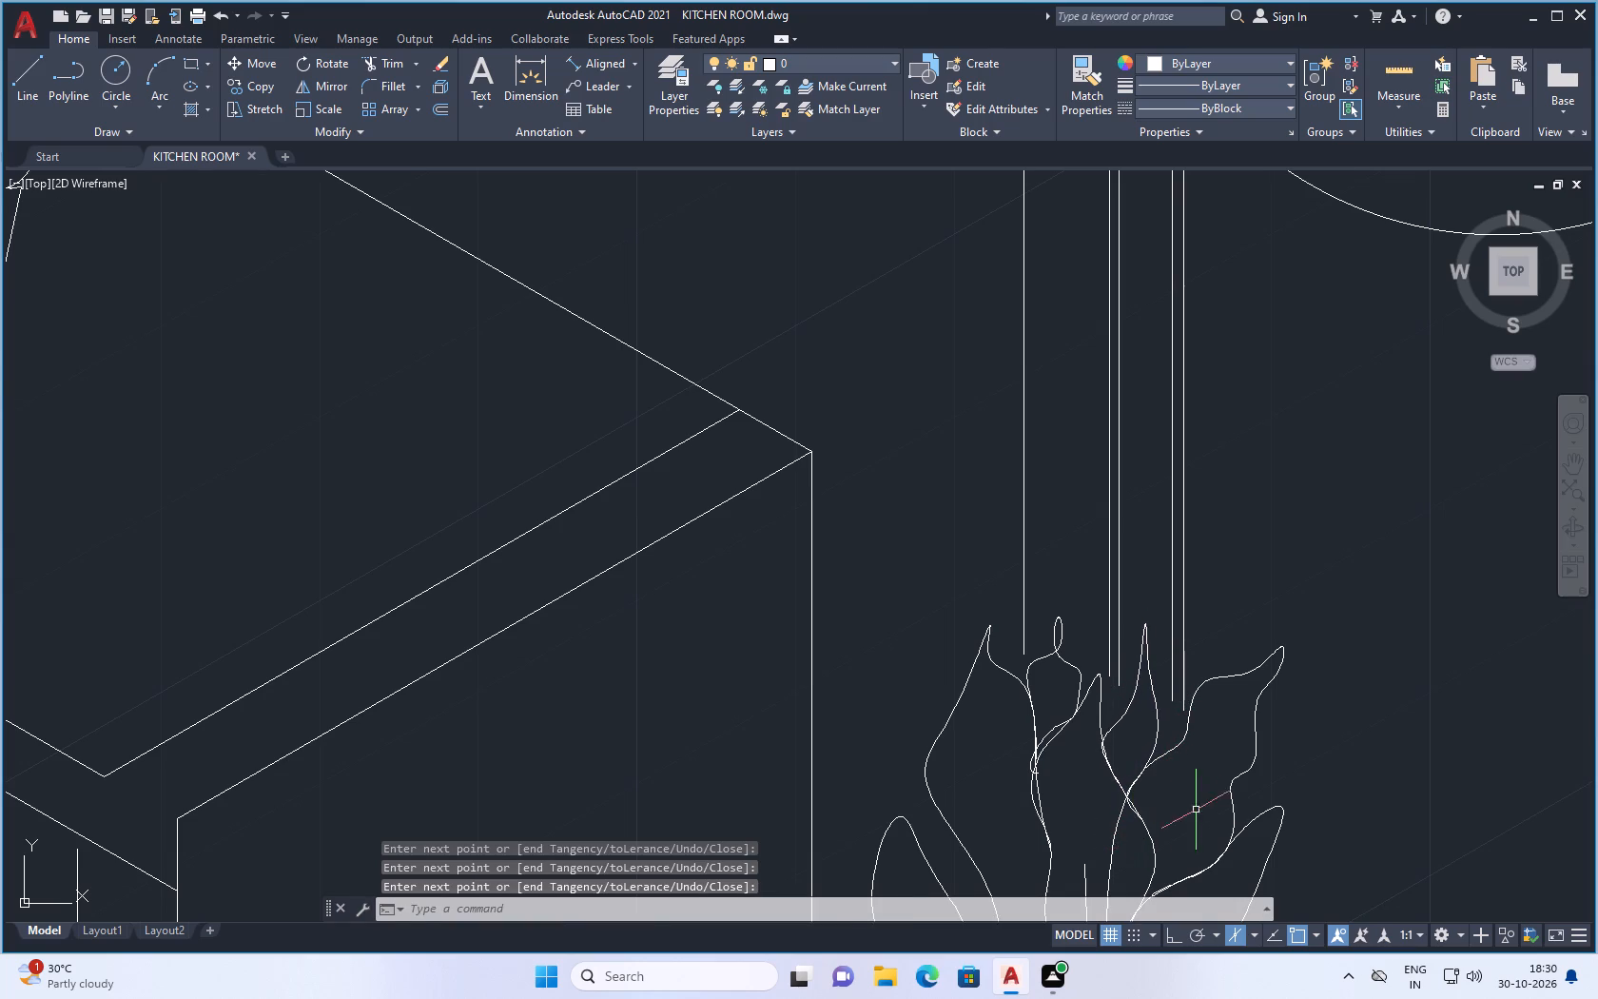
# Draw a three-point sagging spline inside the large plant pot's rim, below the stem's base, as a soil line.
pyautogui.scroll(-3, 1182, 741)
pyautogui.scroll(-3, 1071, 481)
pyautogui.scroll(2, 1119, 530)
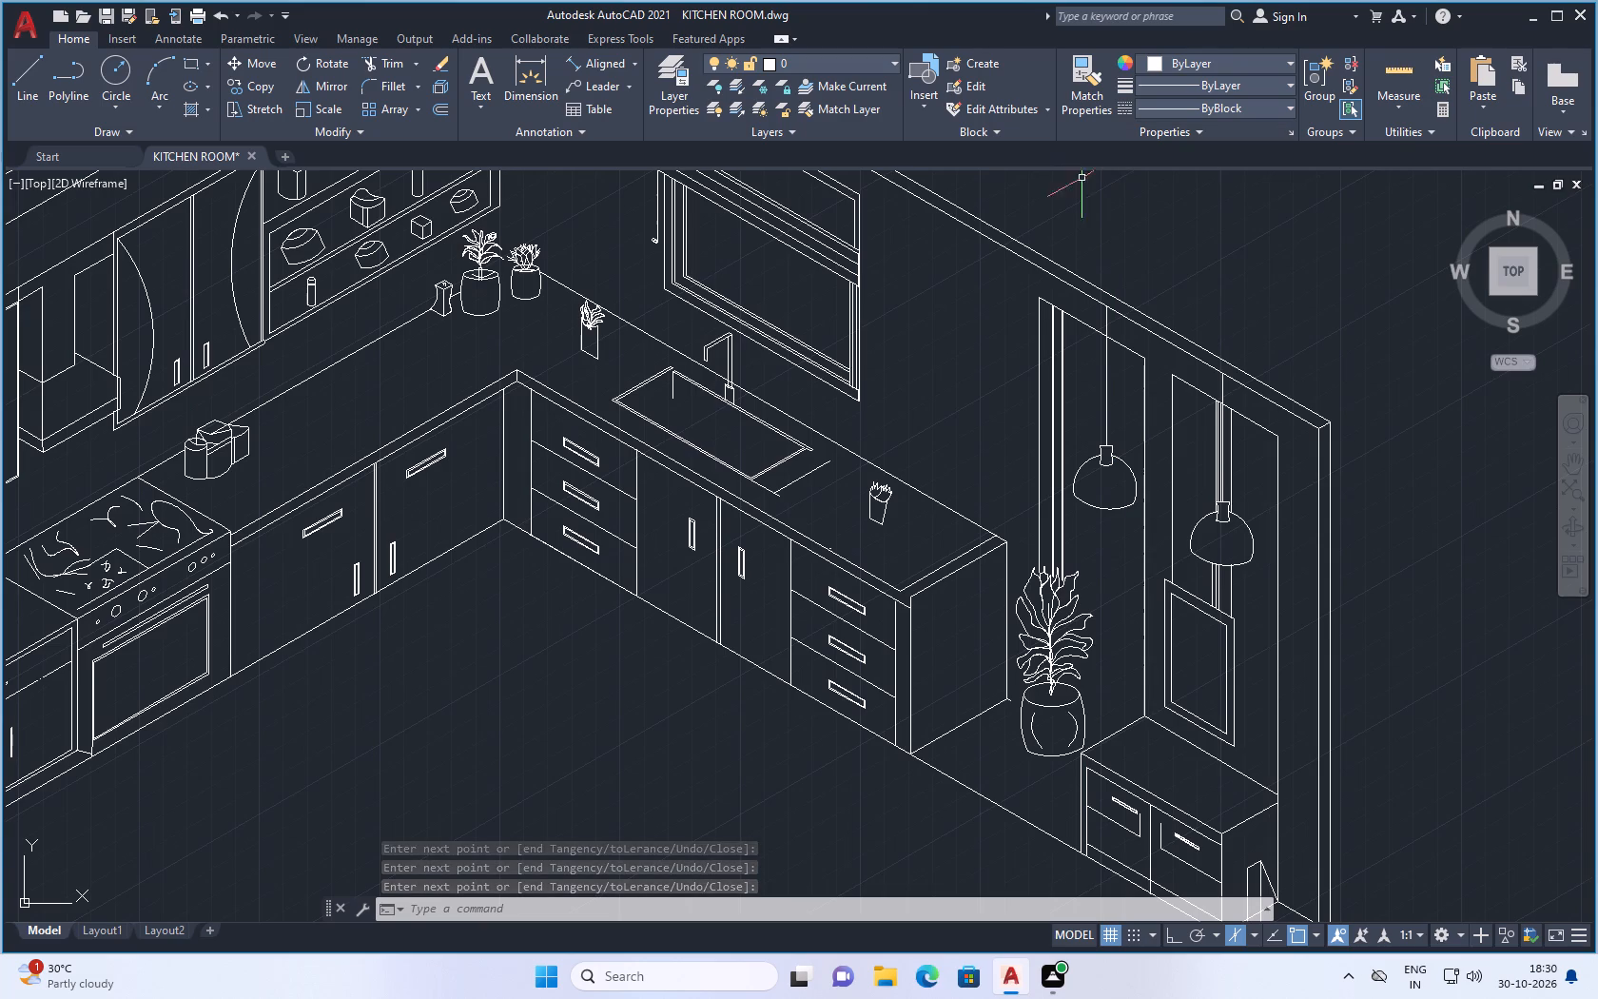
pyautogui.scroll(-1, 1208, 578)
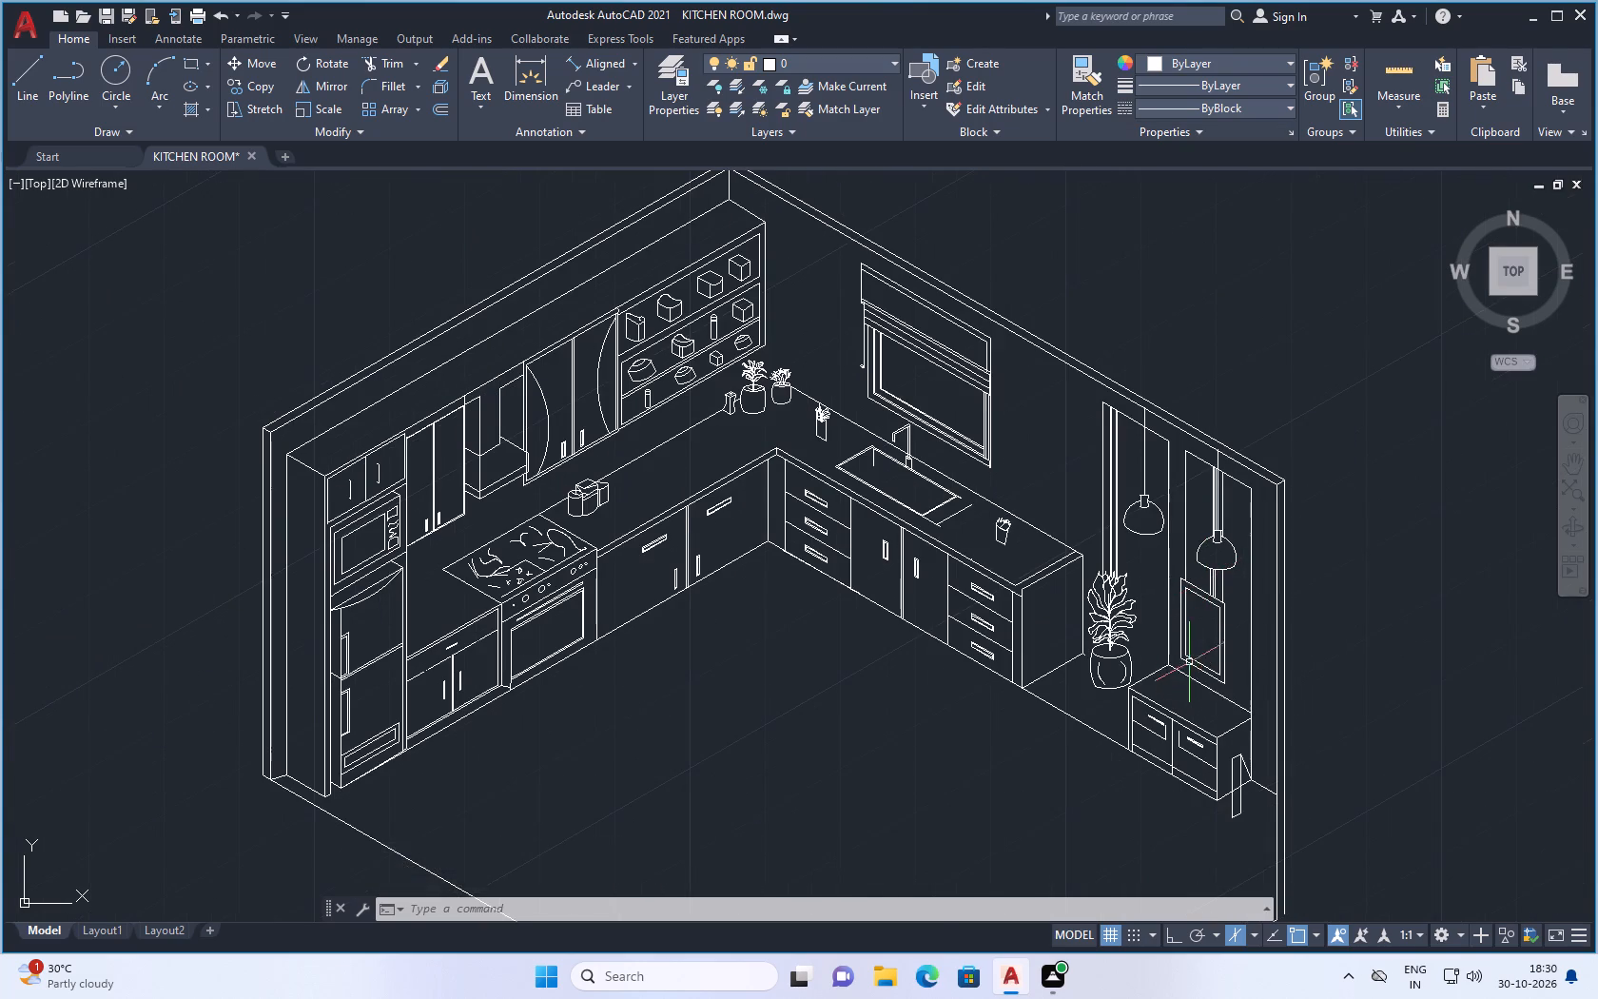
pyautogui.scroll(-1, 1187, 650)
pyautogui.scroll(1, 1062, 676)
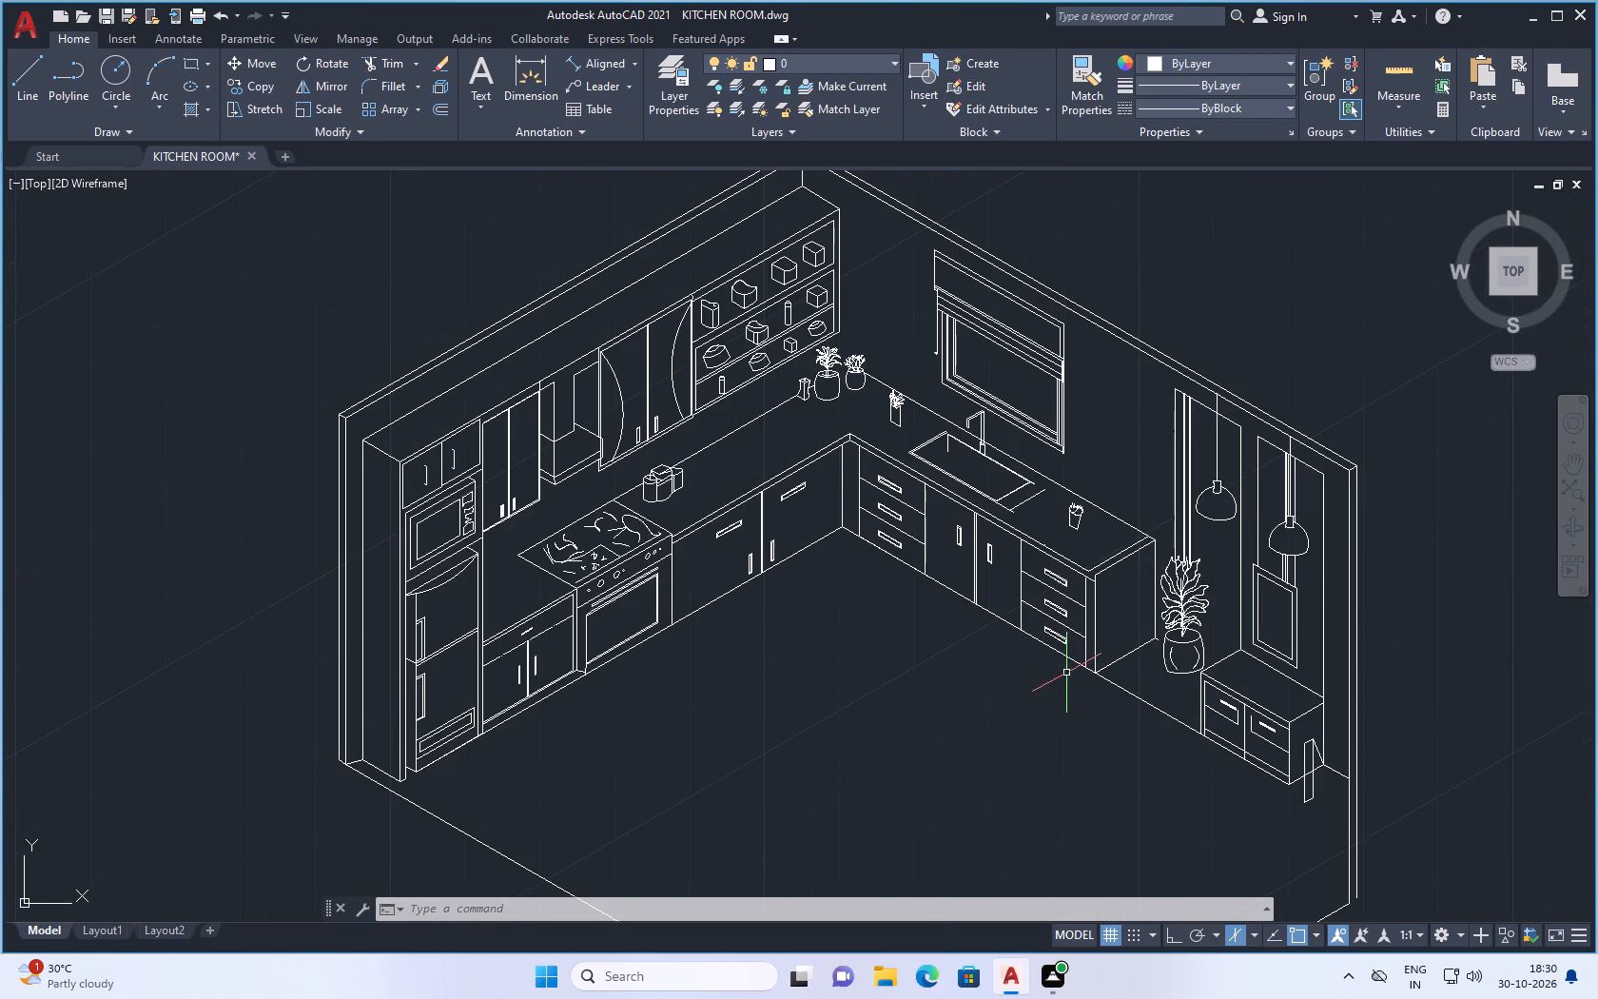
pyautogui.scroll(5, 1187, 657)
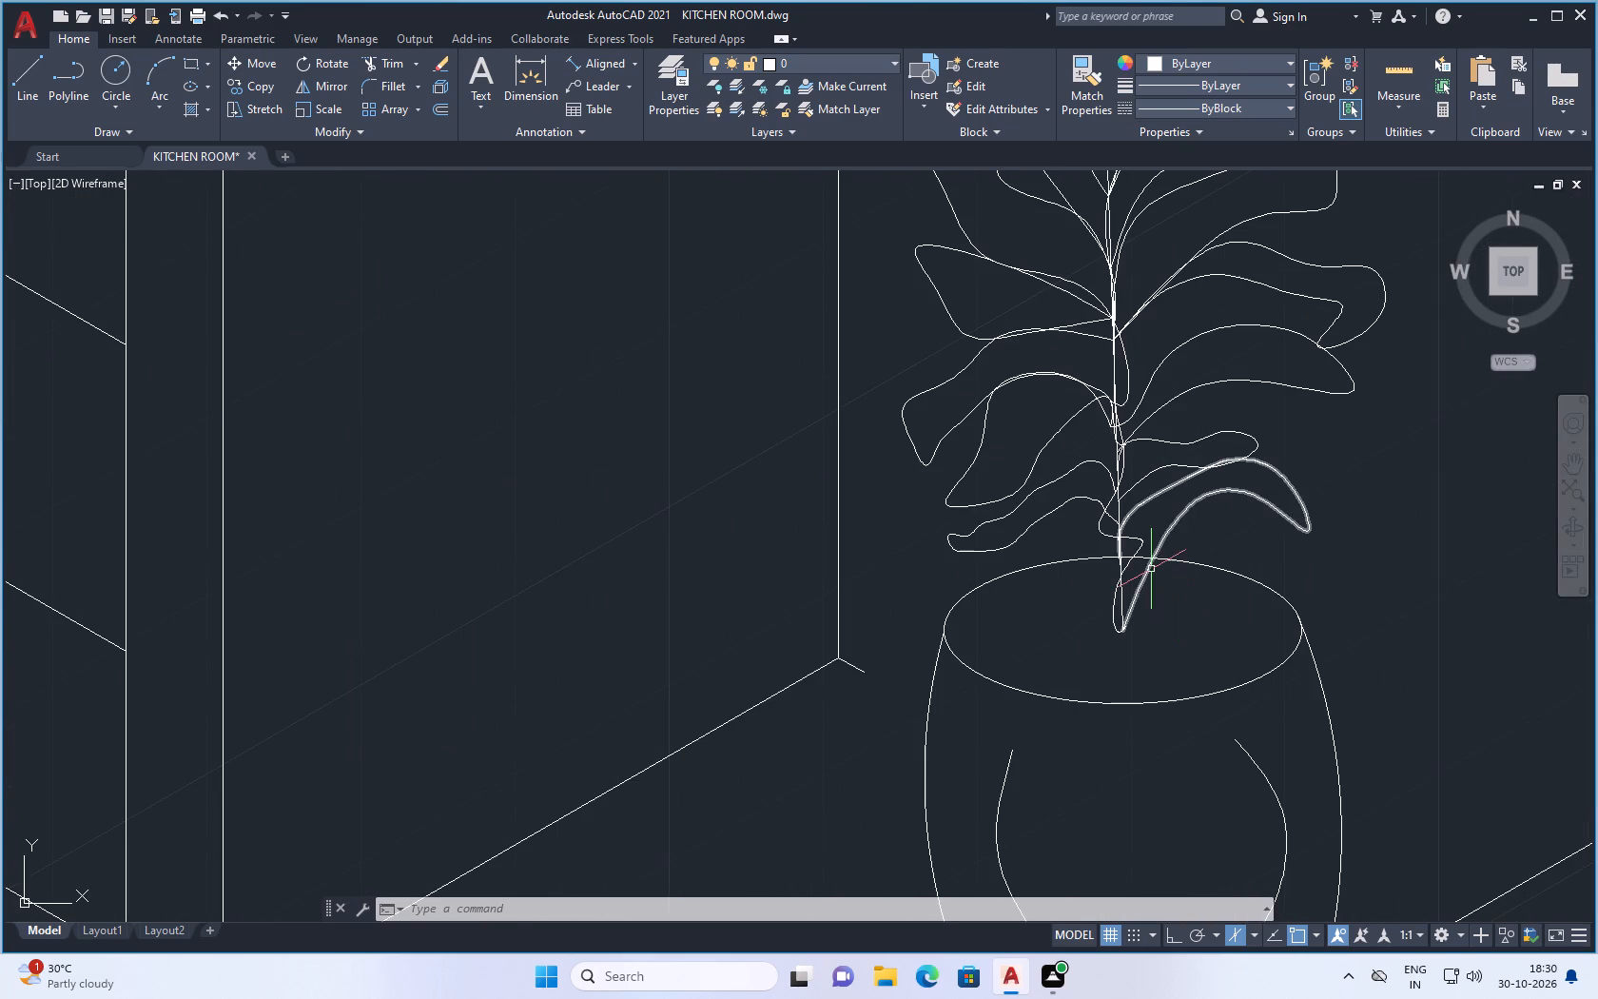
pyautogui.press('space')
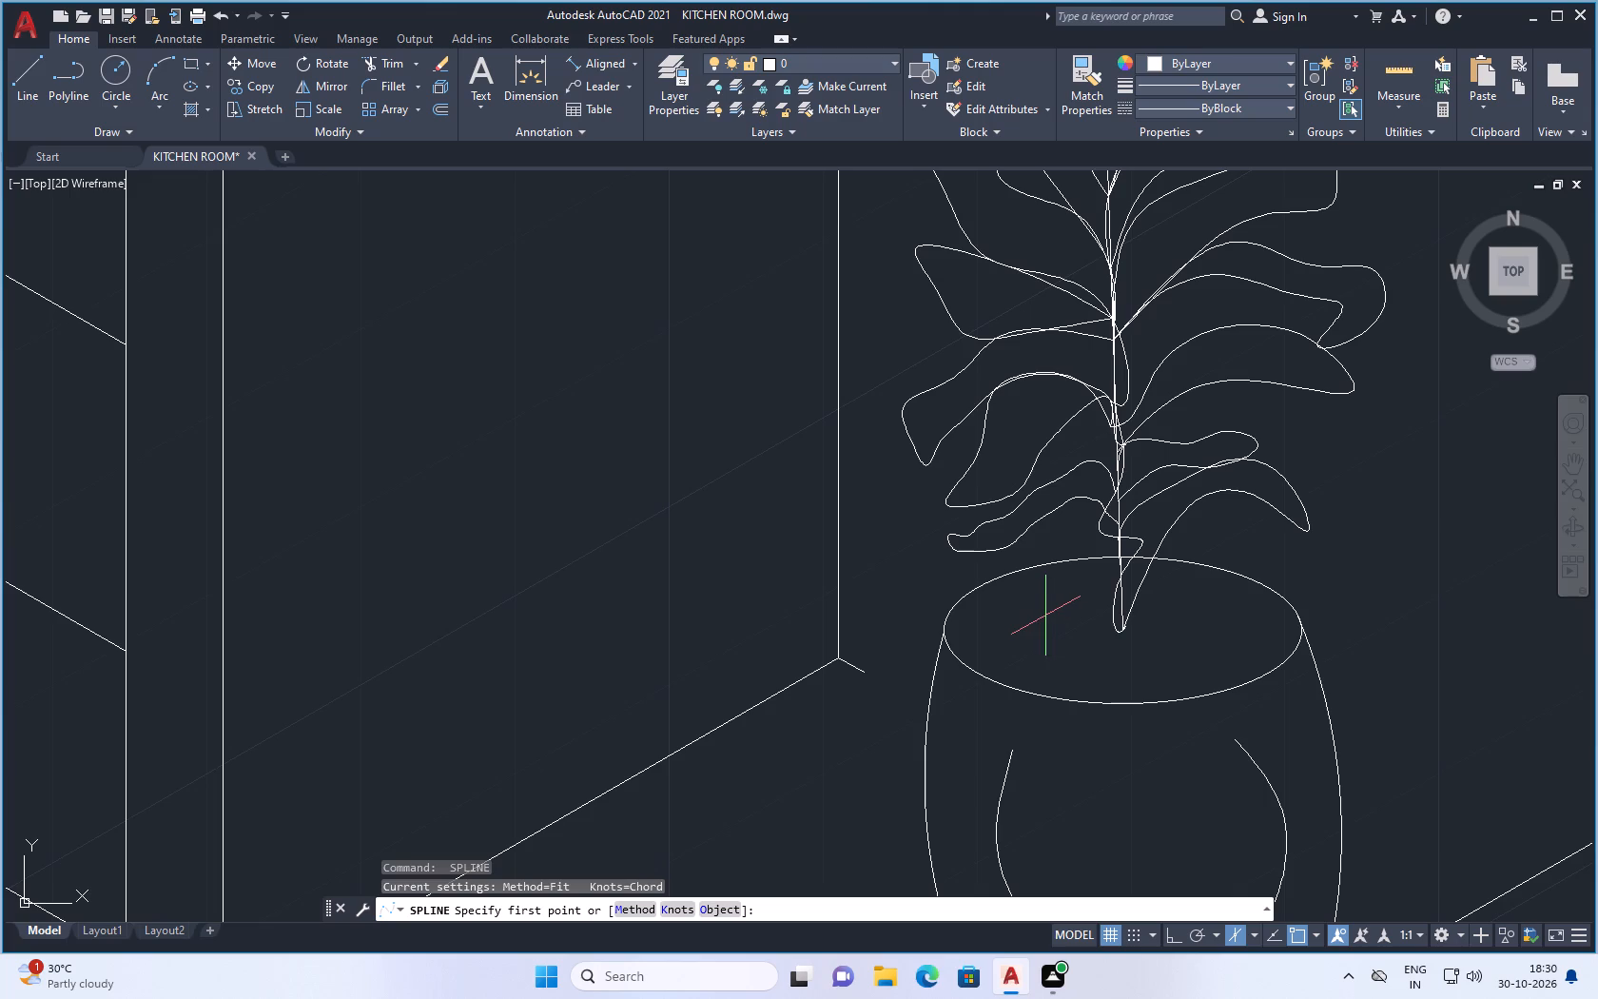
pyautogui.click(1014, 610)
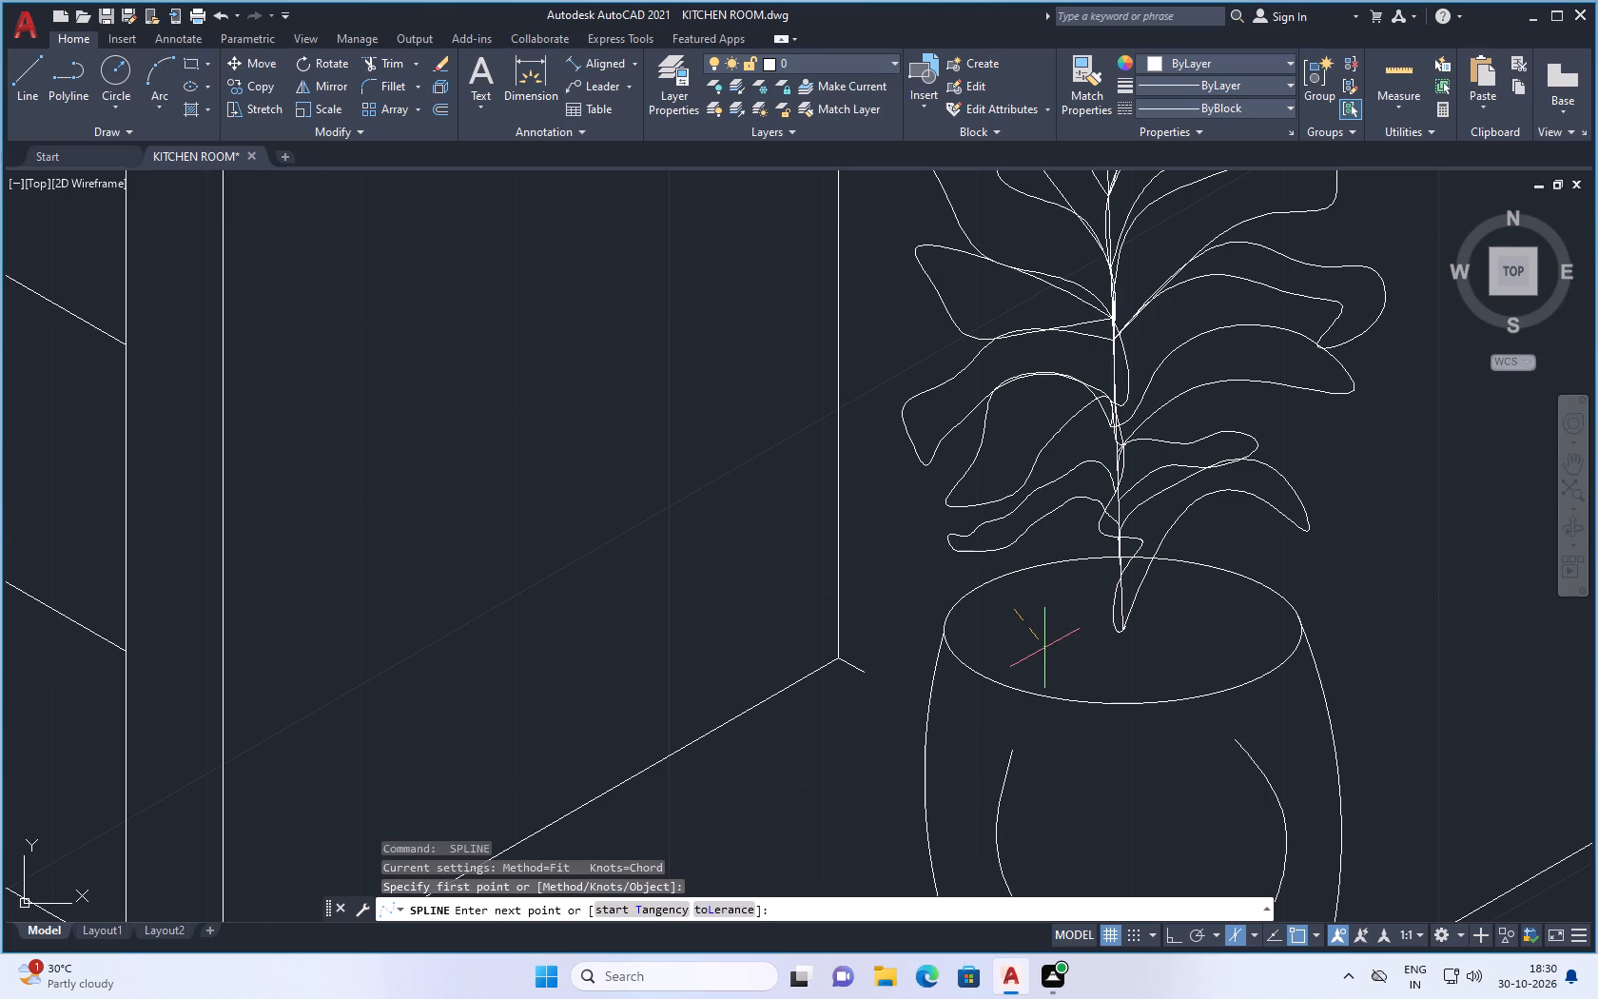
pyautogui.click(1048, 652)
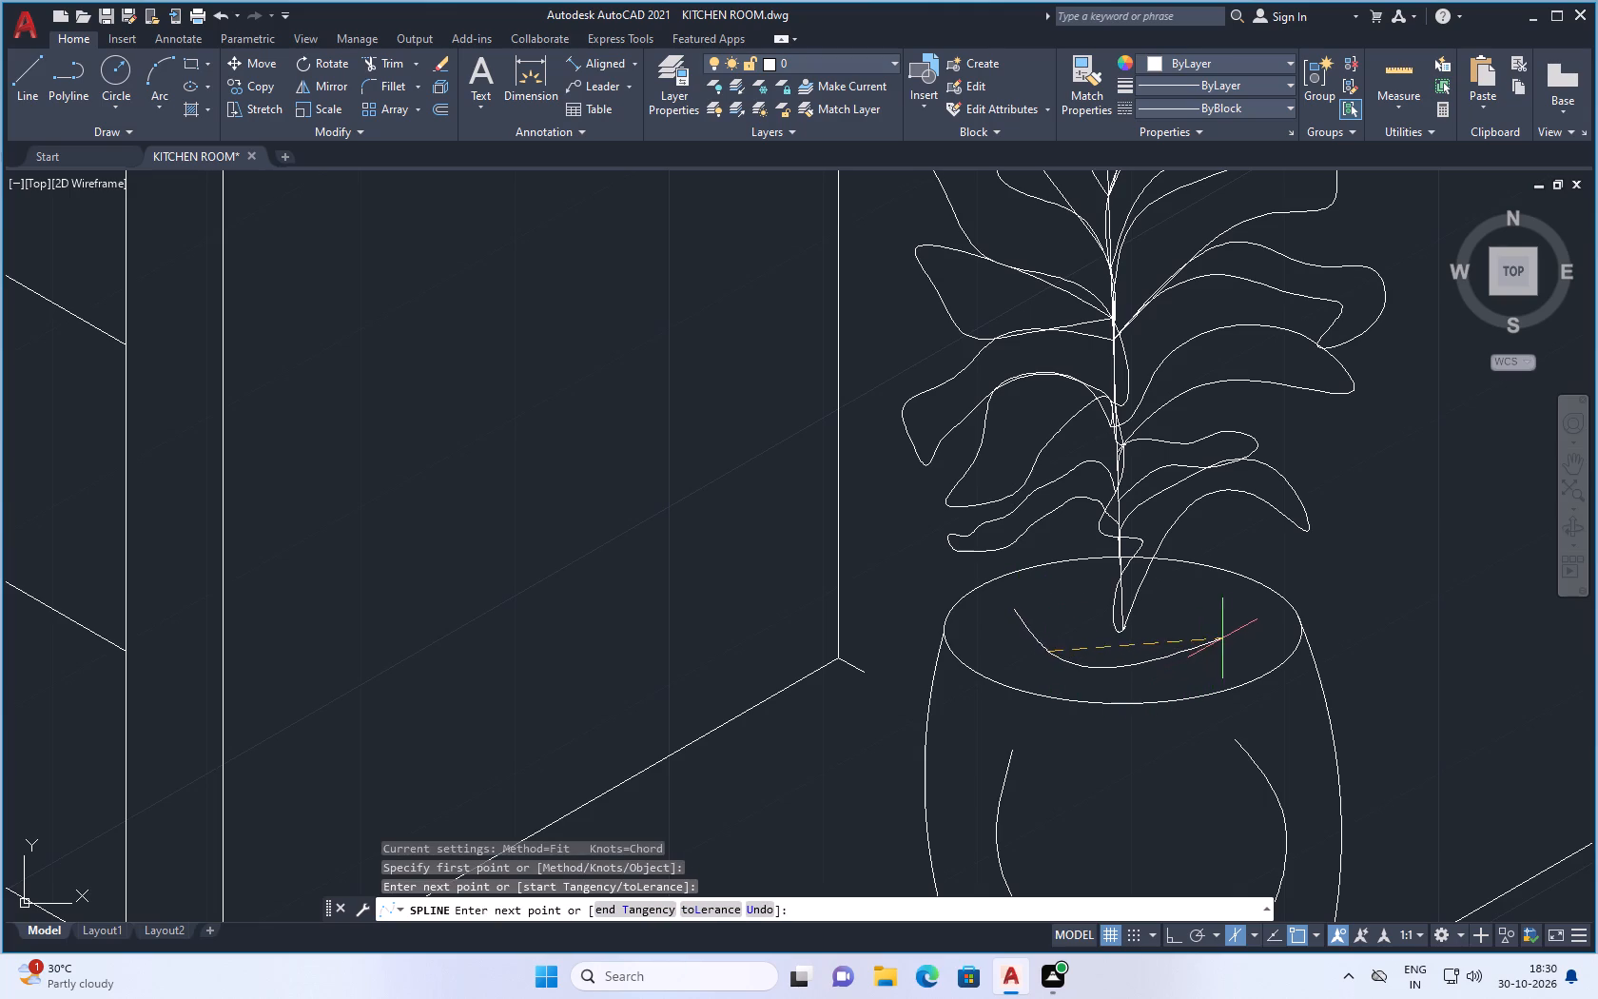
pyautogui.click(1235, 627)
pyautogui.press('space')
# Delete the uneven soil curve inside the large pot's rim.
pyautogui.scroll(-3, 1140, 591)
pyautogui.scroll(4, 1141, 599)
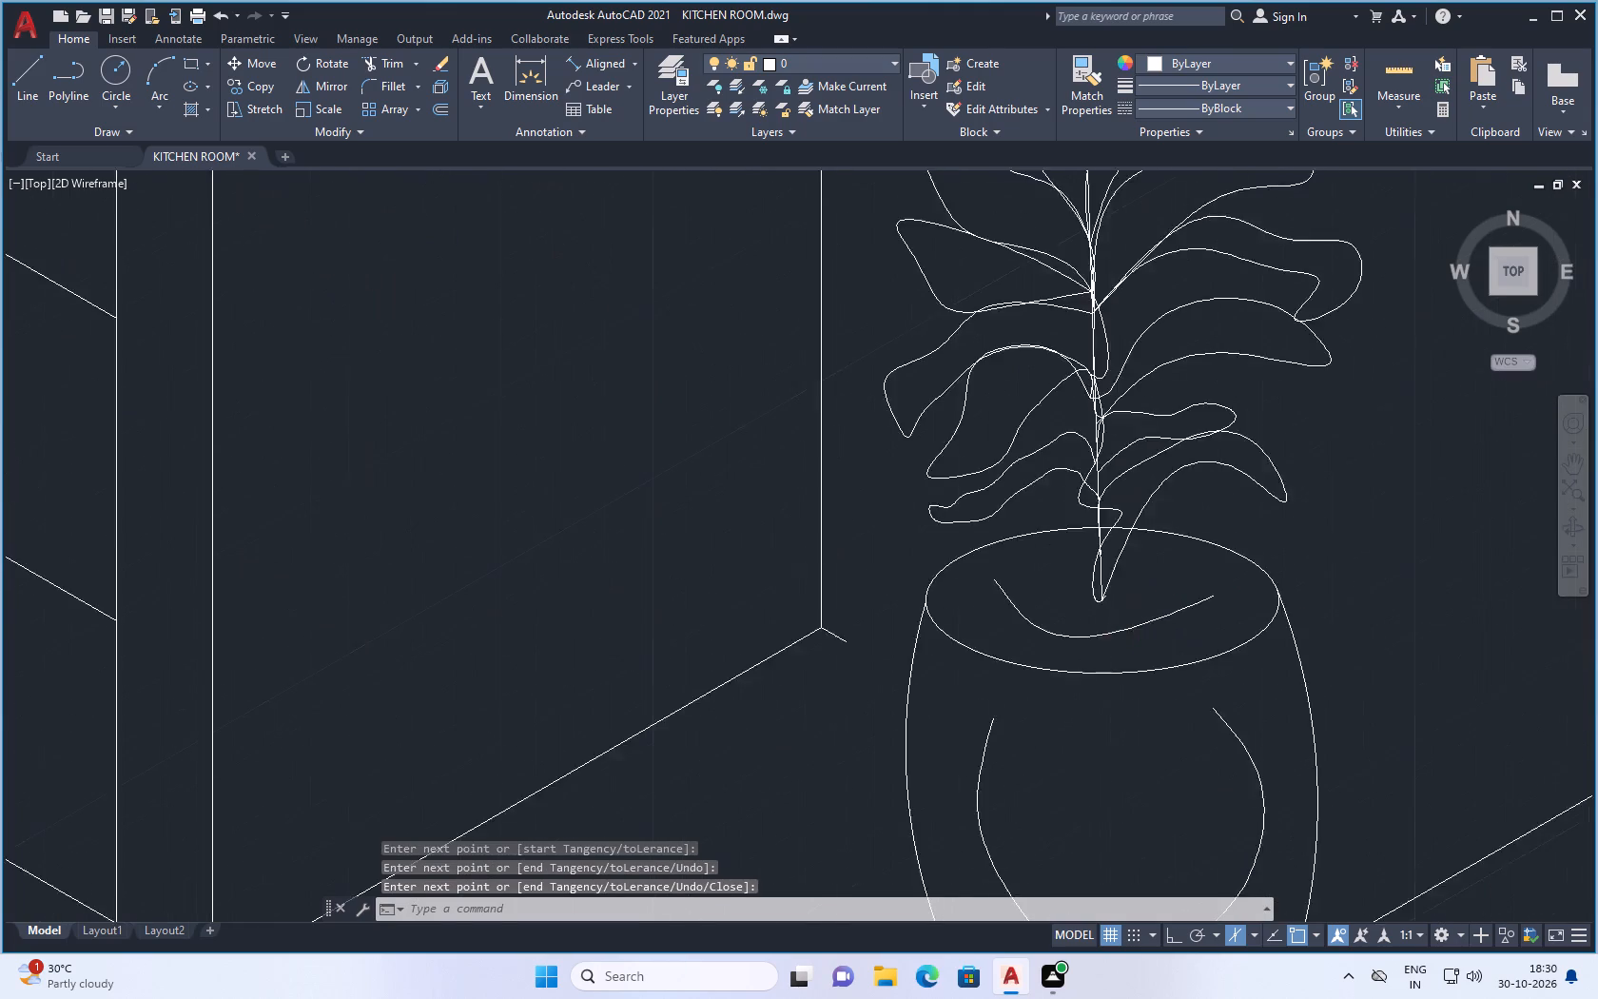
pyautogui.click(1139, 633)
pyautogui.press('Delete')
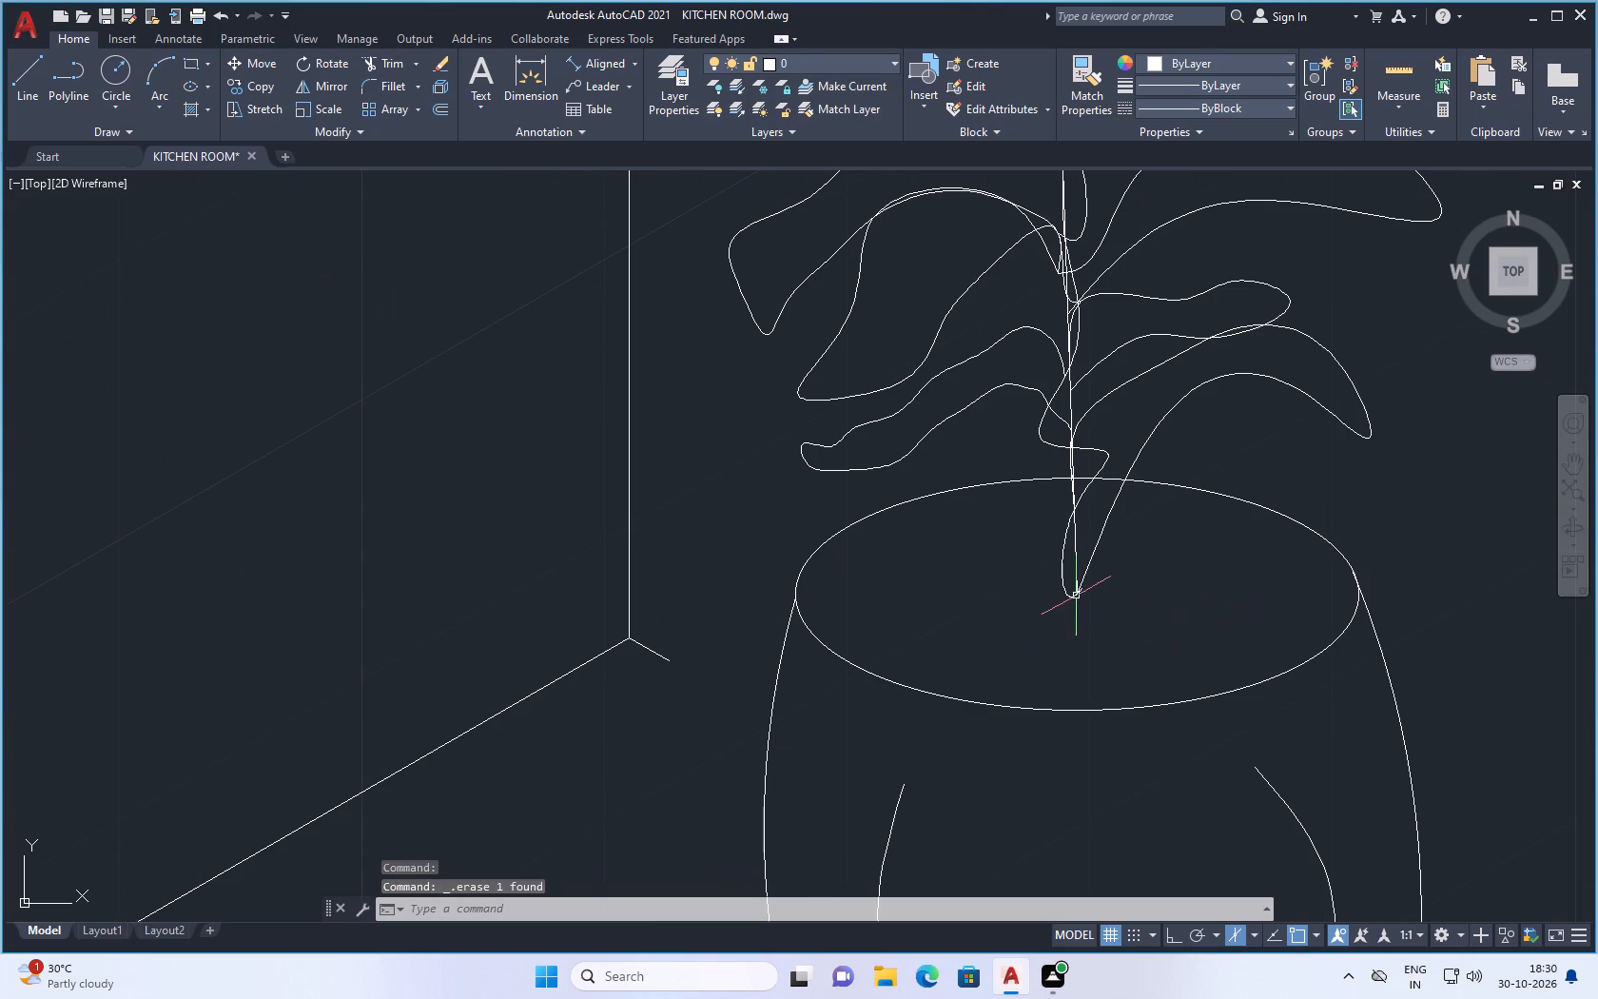
# Draw a symmetrical three-point spline inside the pot's rim, with its lowest point directly below the plant's stem, as the soil line.
pyautogui.press('s')
pyautogui.press('p')
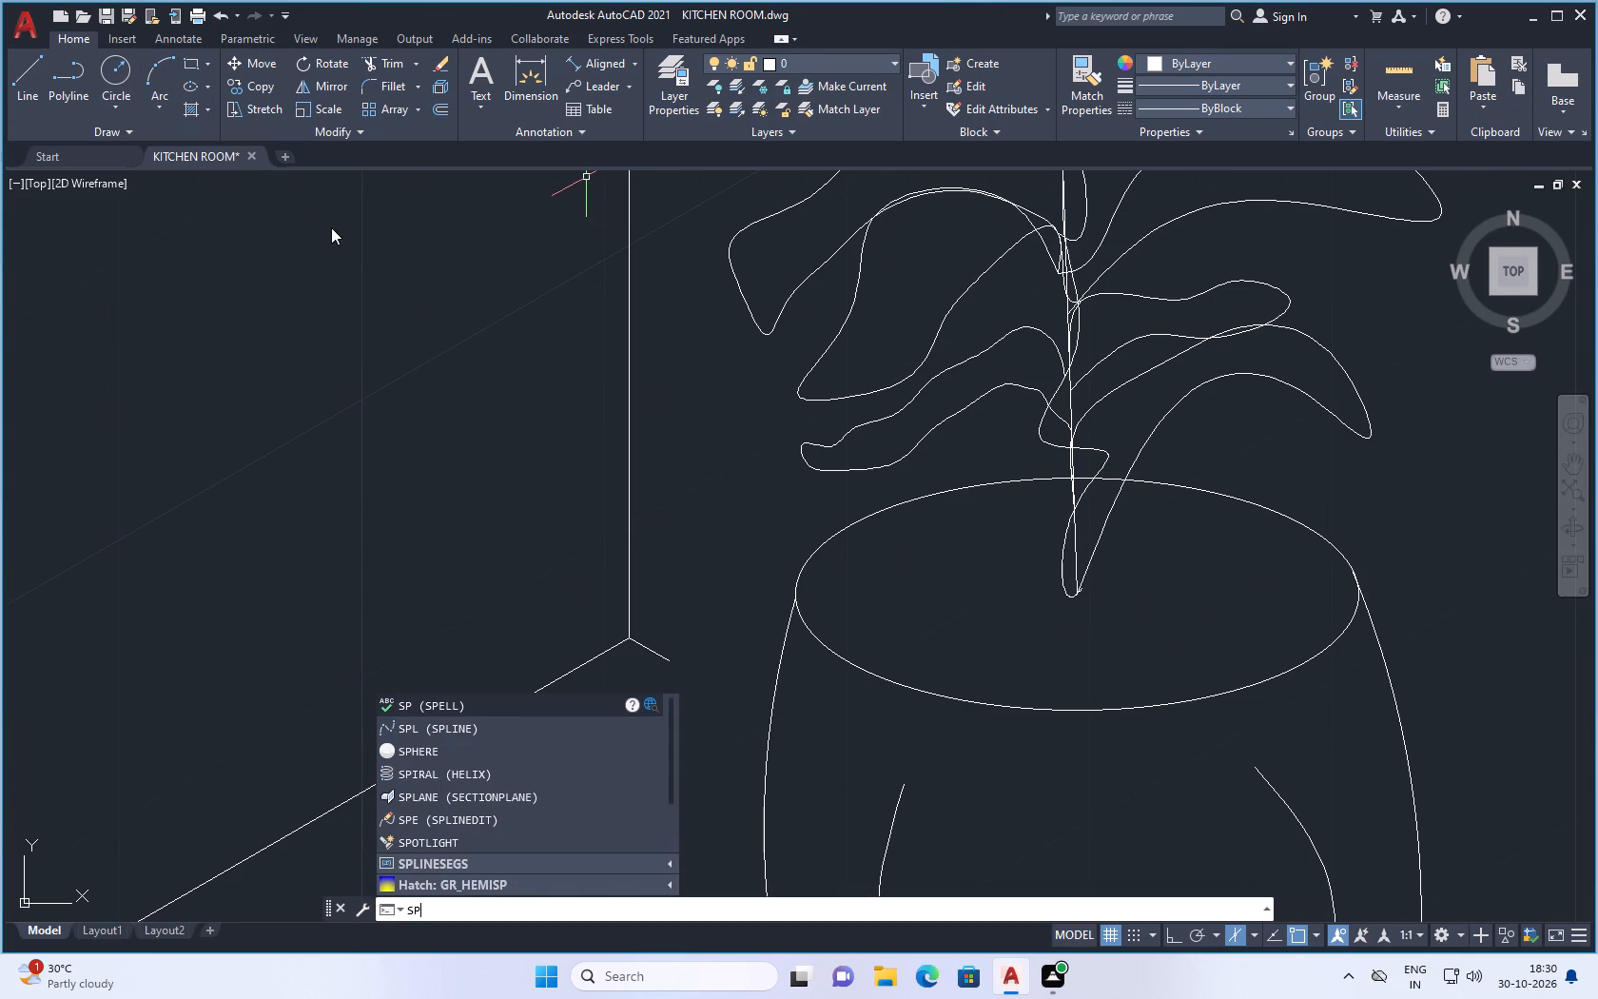
pyautogui.click(460, 720)
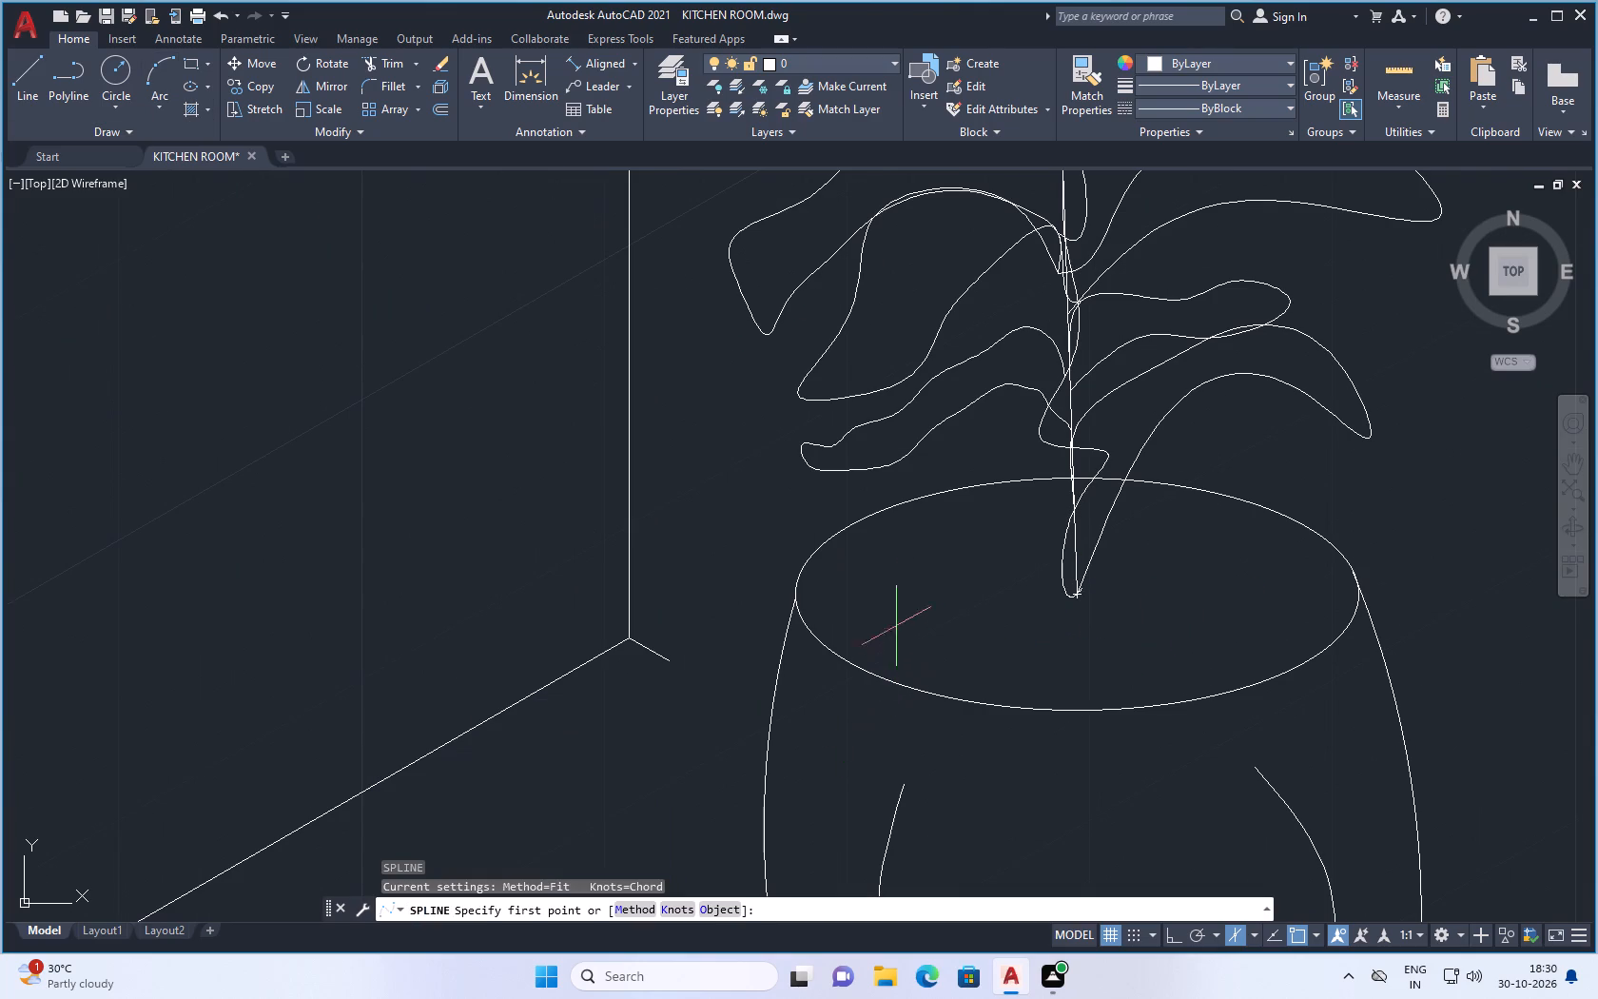
pyautogui.click(906, 580)
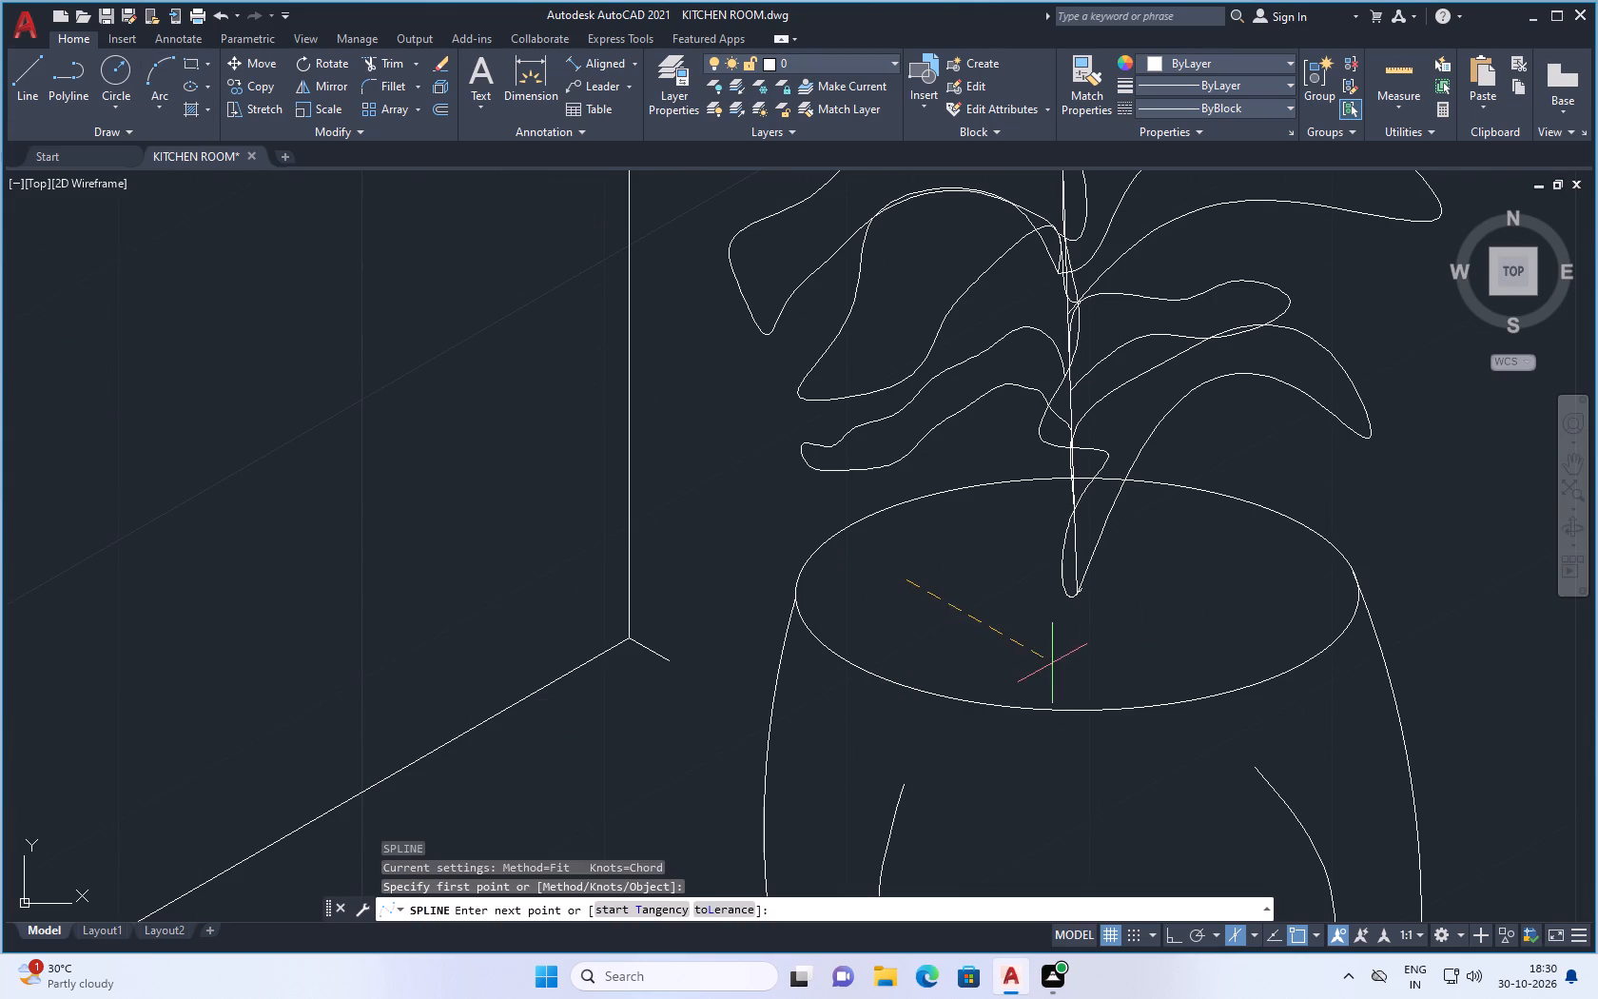
pyautogui.click(1074, 666)
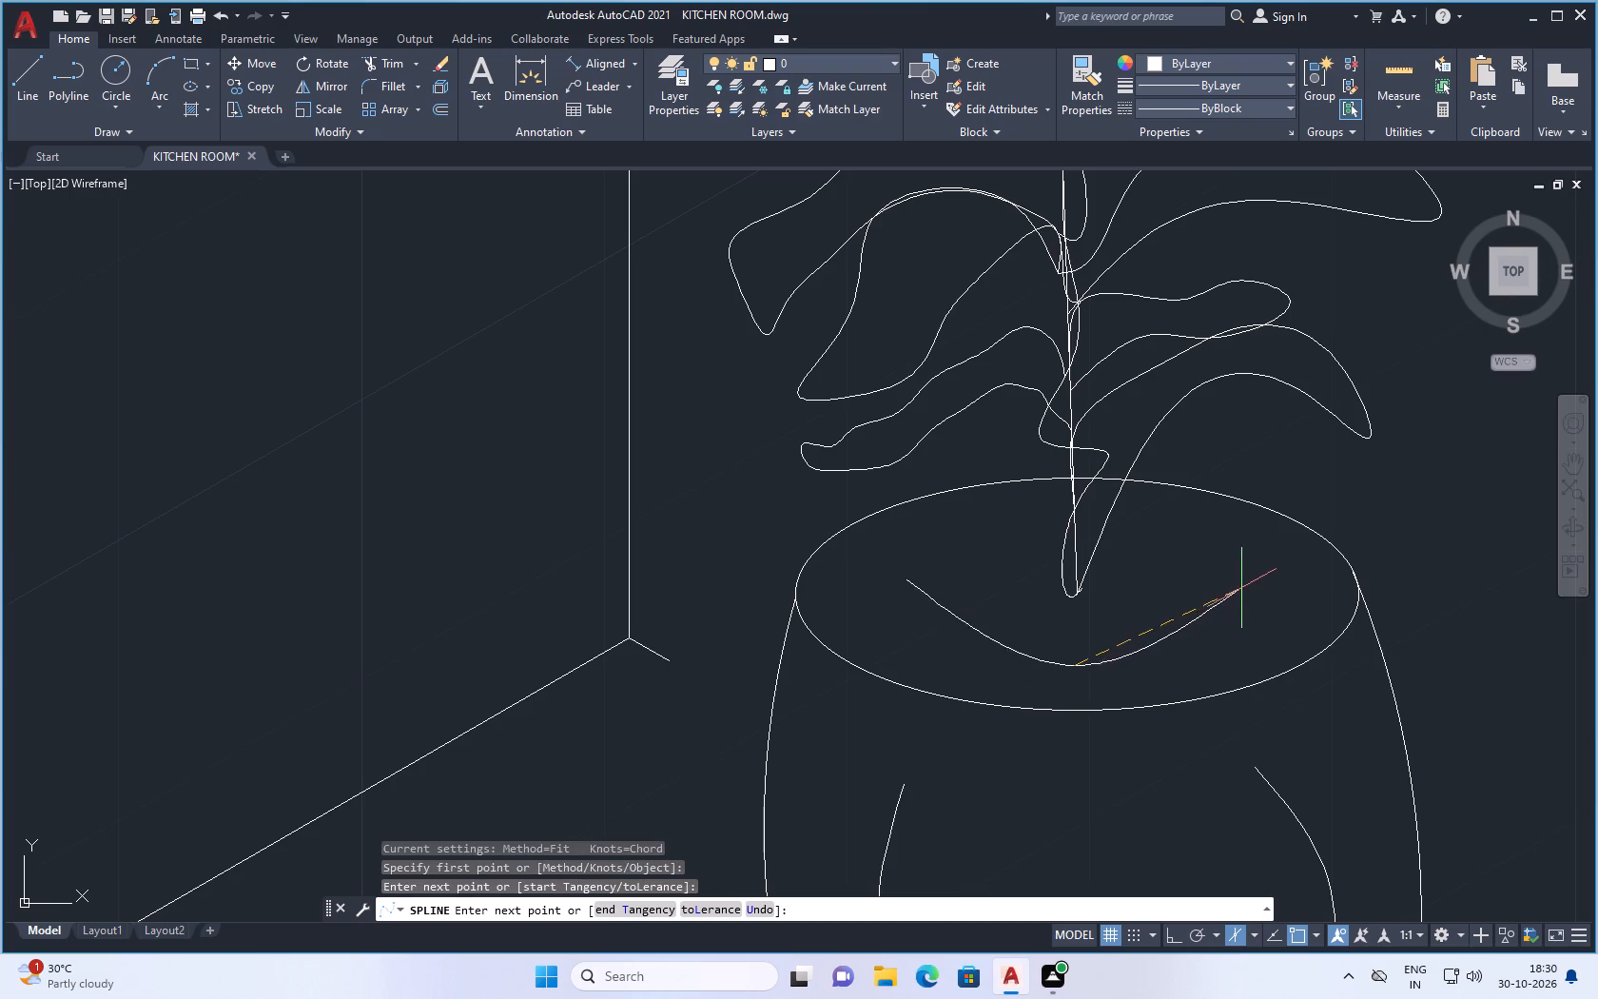
pyautogui.click(1259, 578)
pyautogui.press('space')
# Save the kitchen room drawing.
pyautogui.scroll(-2, 1238, 586)
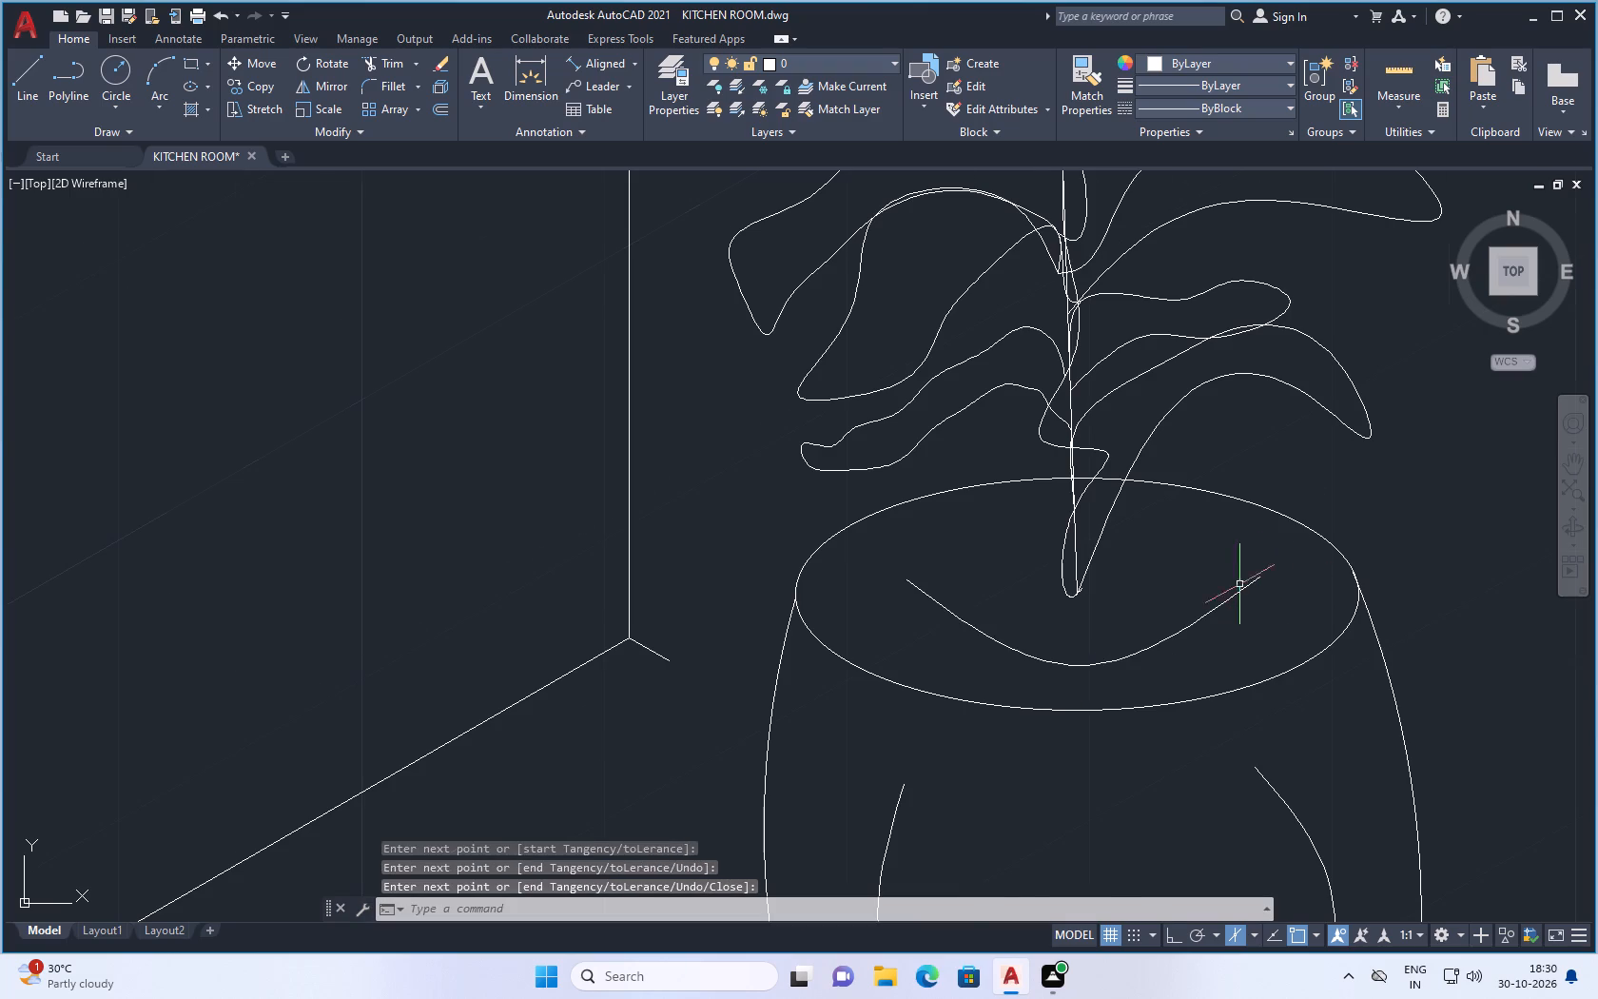
pyautogui.scroll(-1, 1237, 586)
pyautogui.hotkey('ctrl', 's')
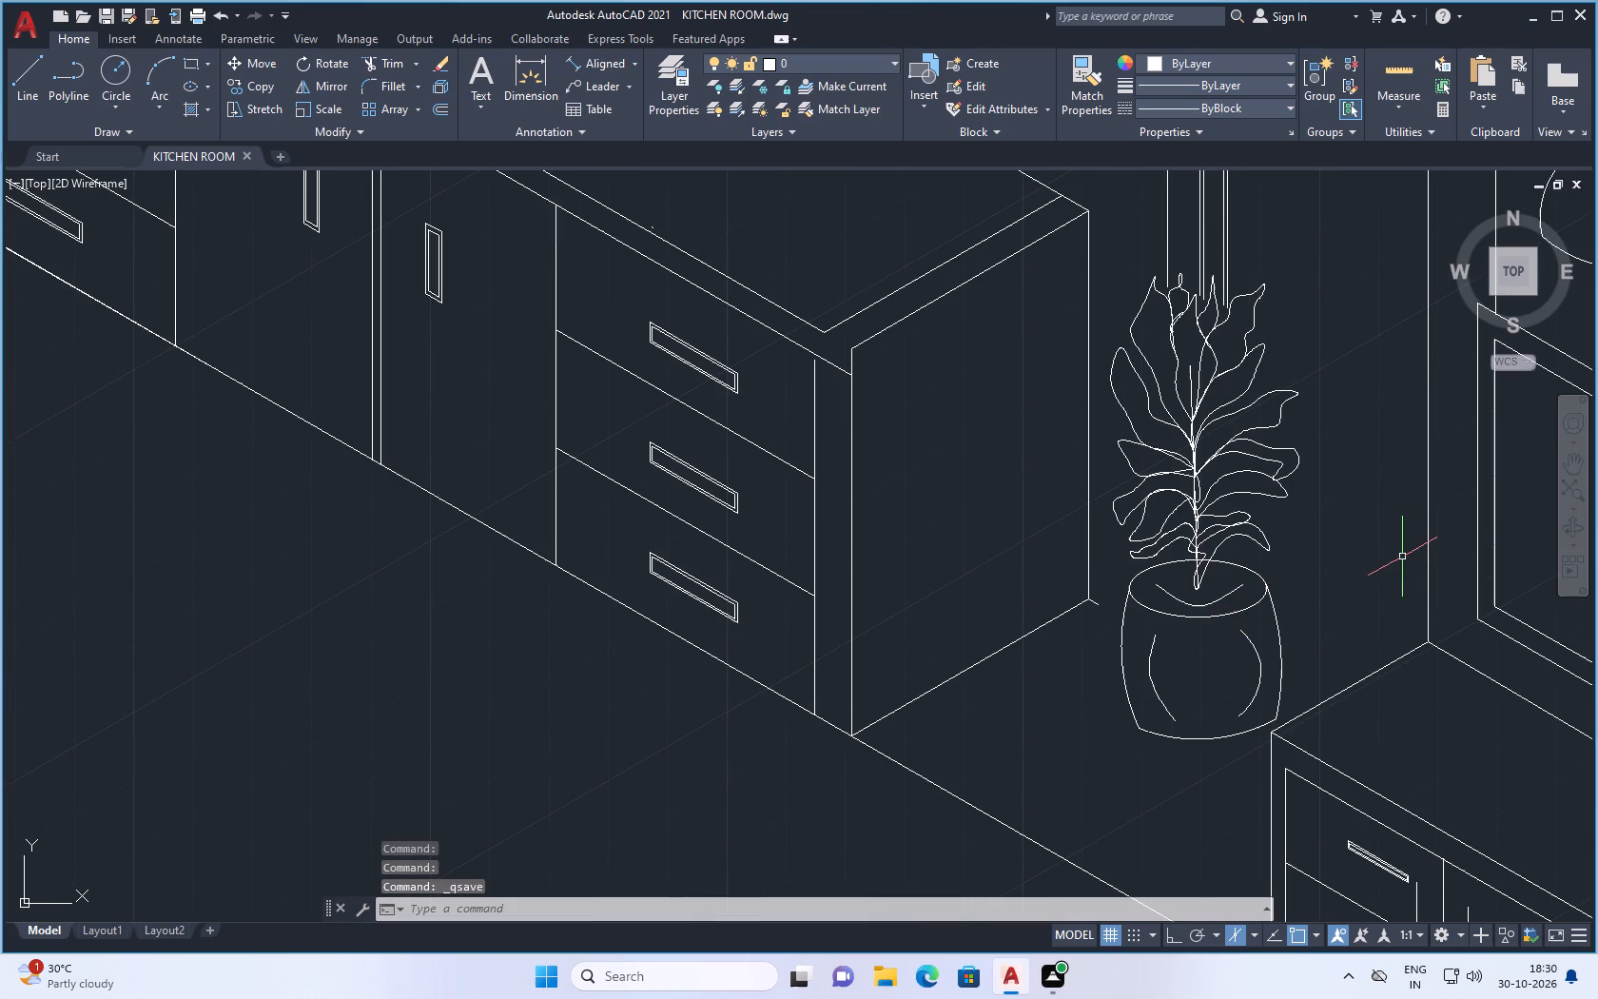
pyautogui.hotkey('ctrl', 's')
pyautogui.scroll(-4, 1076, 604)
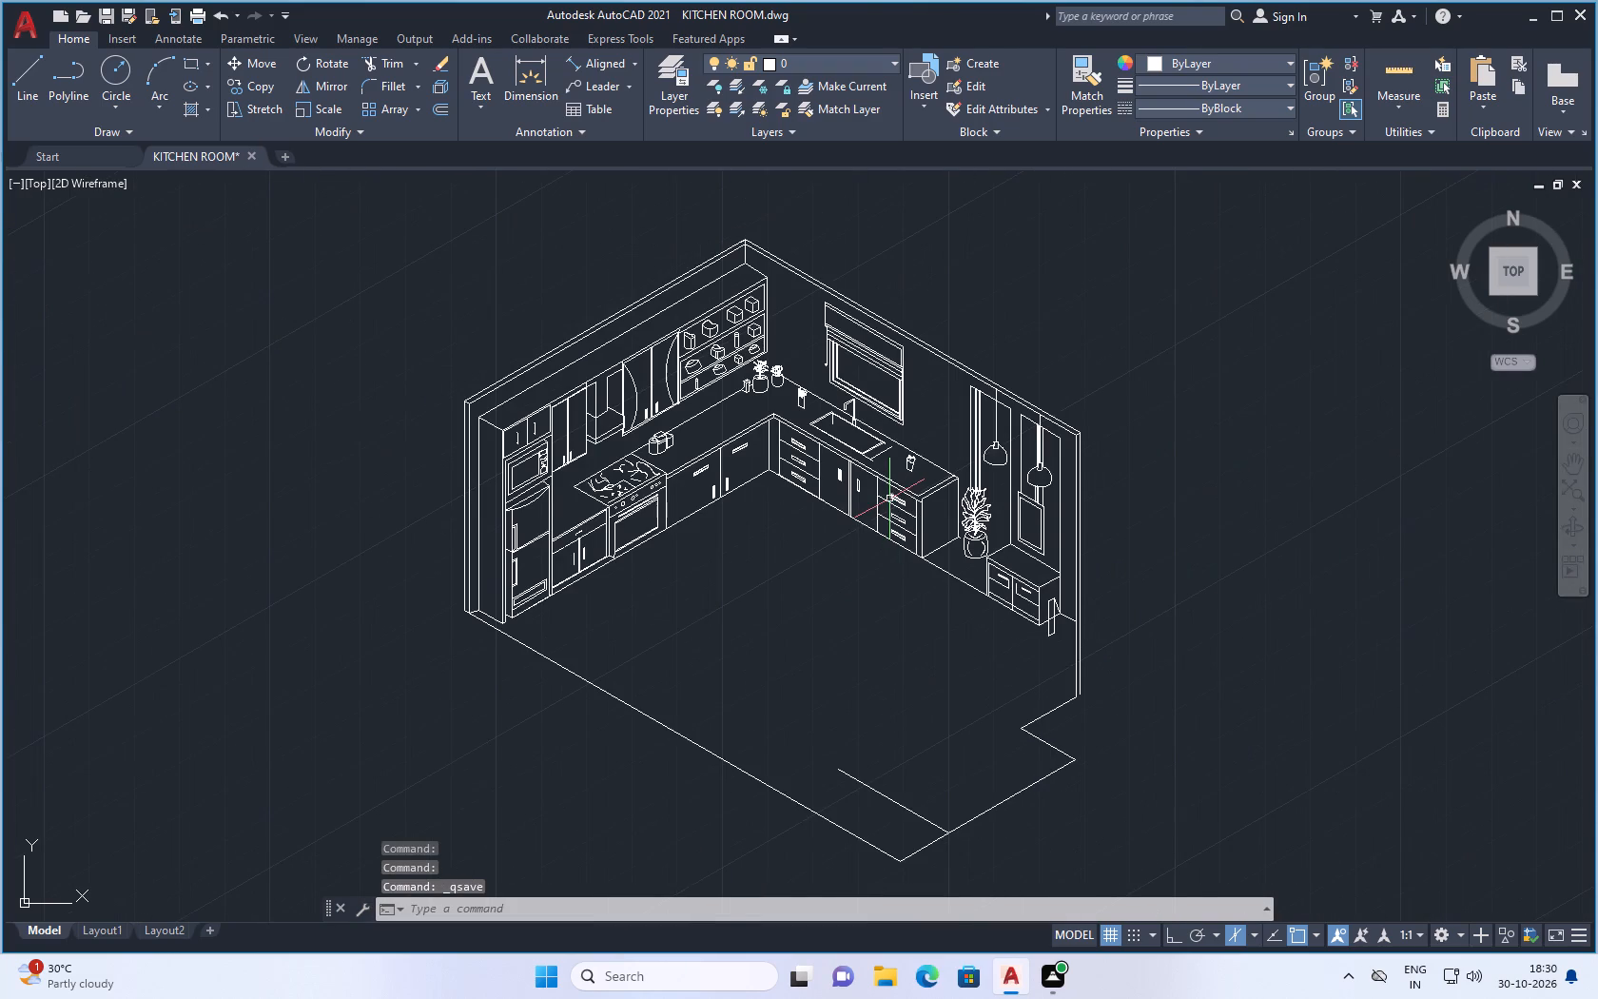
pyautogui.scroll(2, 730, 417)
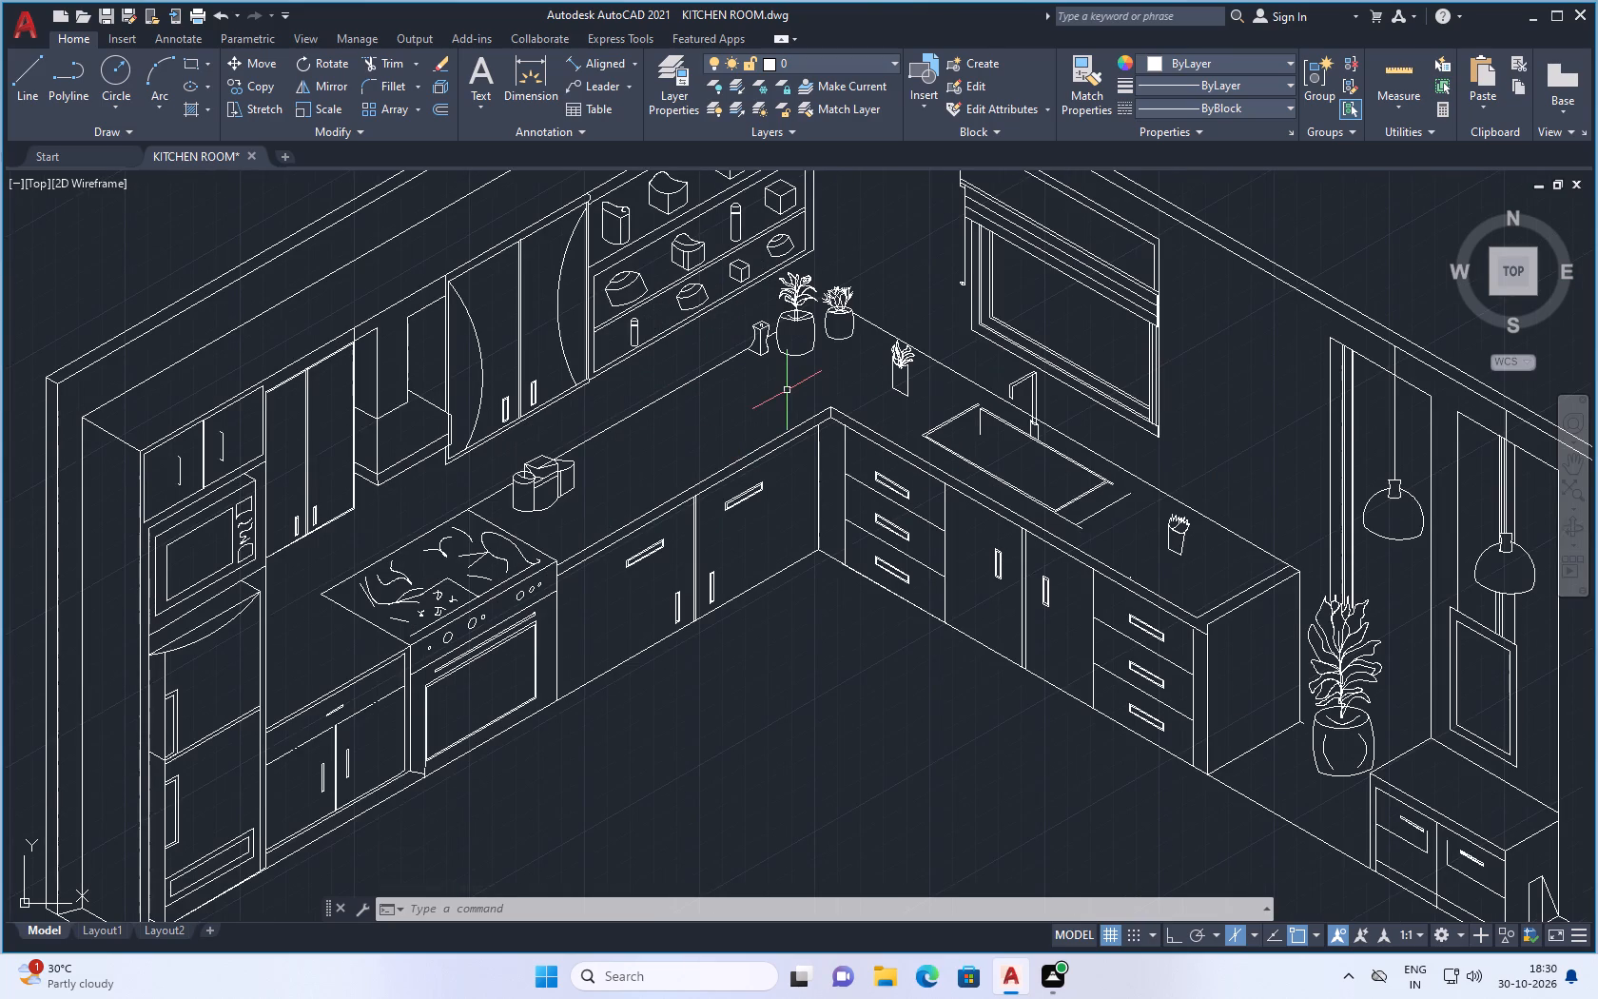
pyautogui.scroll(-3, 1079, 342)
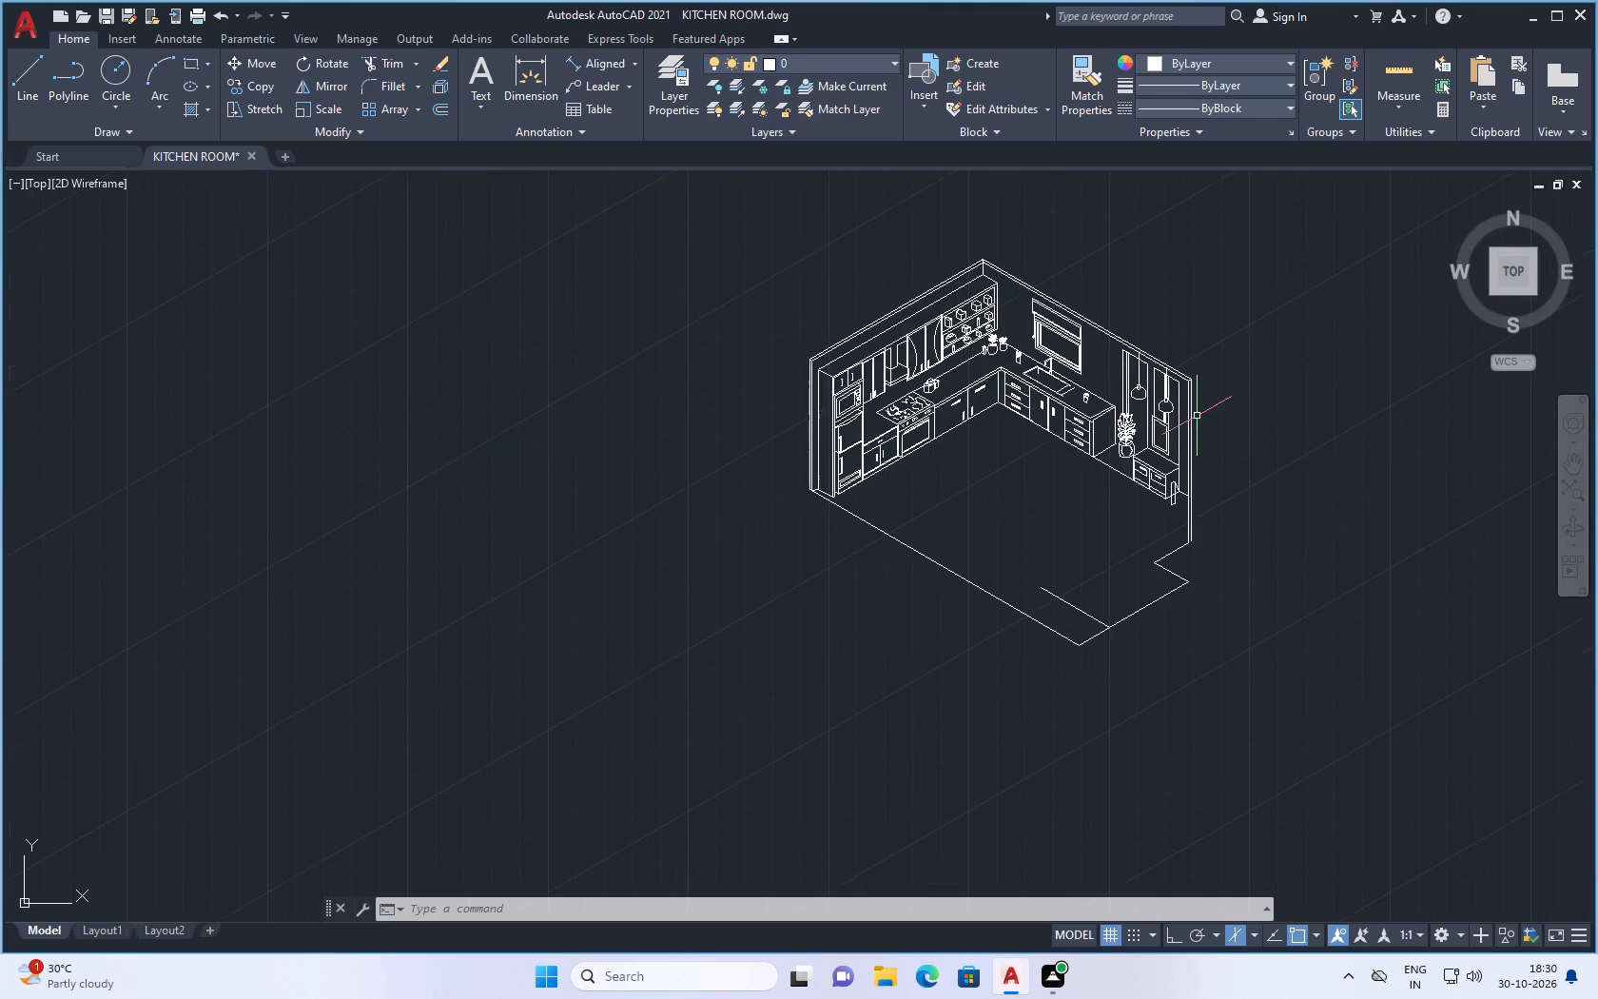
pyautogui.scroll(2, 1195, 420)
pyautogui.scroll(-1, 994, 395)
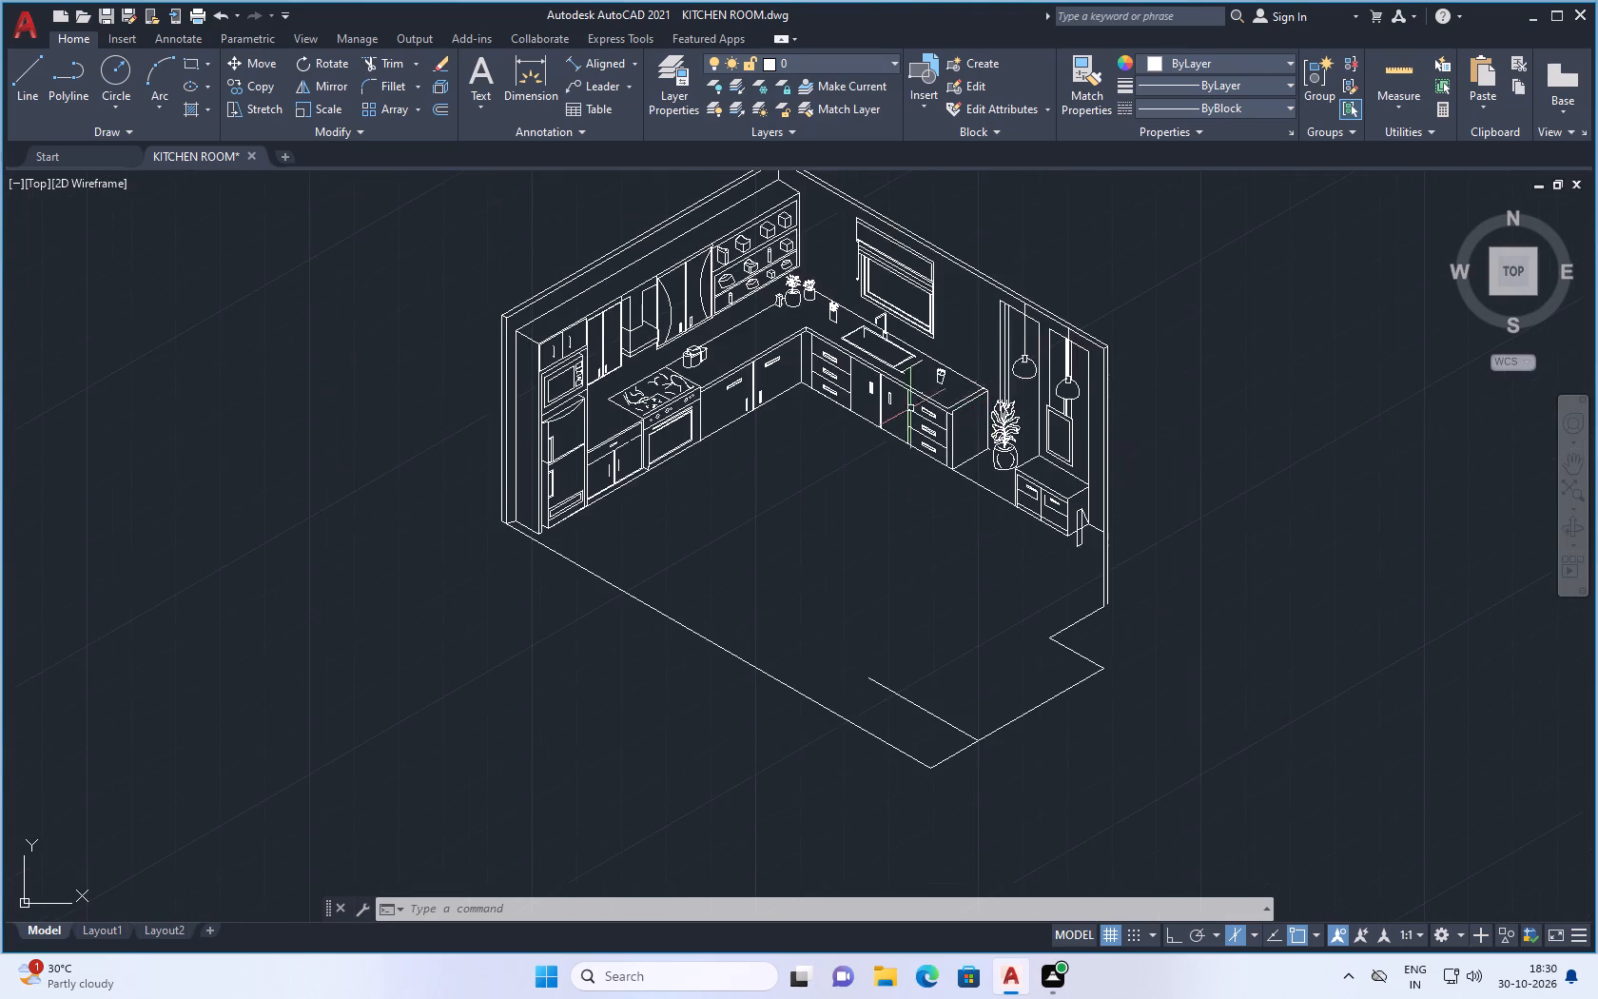
# Delete the narrow leg outline's long and top edges beside the low cabinet and the two lines joining it to the wall.
pyautogui.scroll(1, 852, 469)
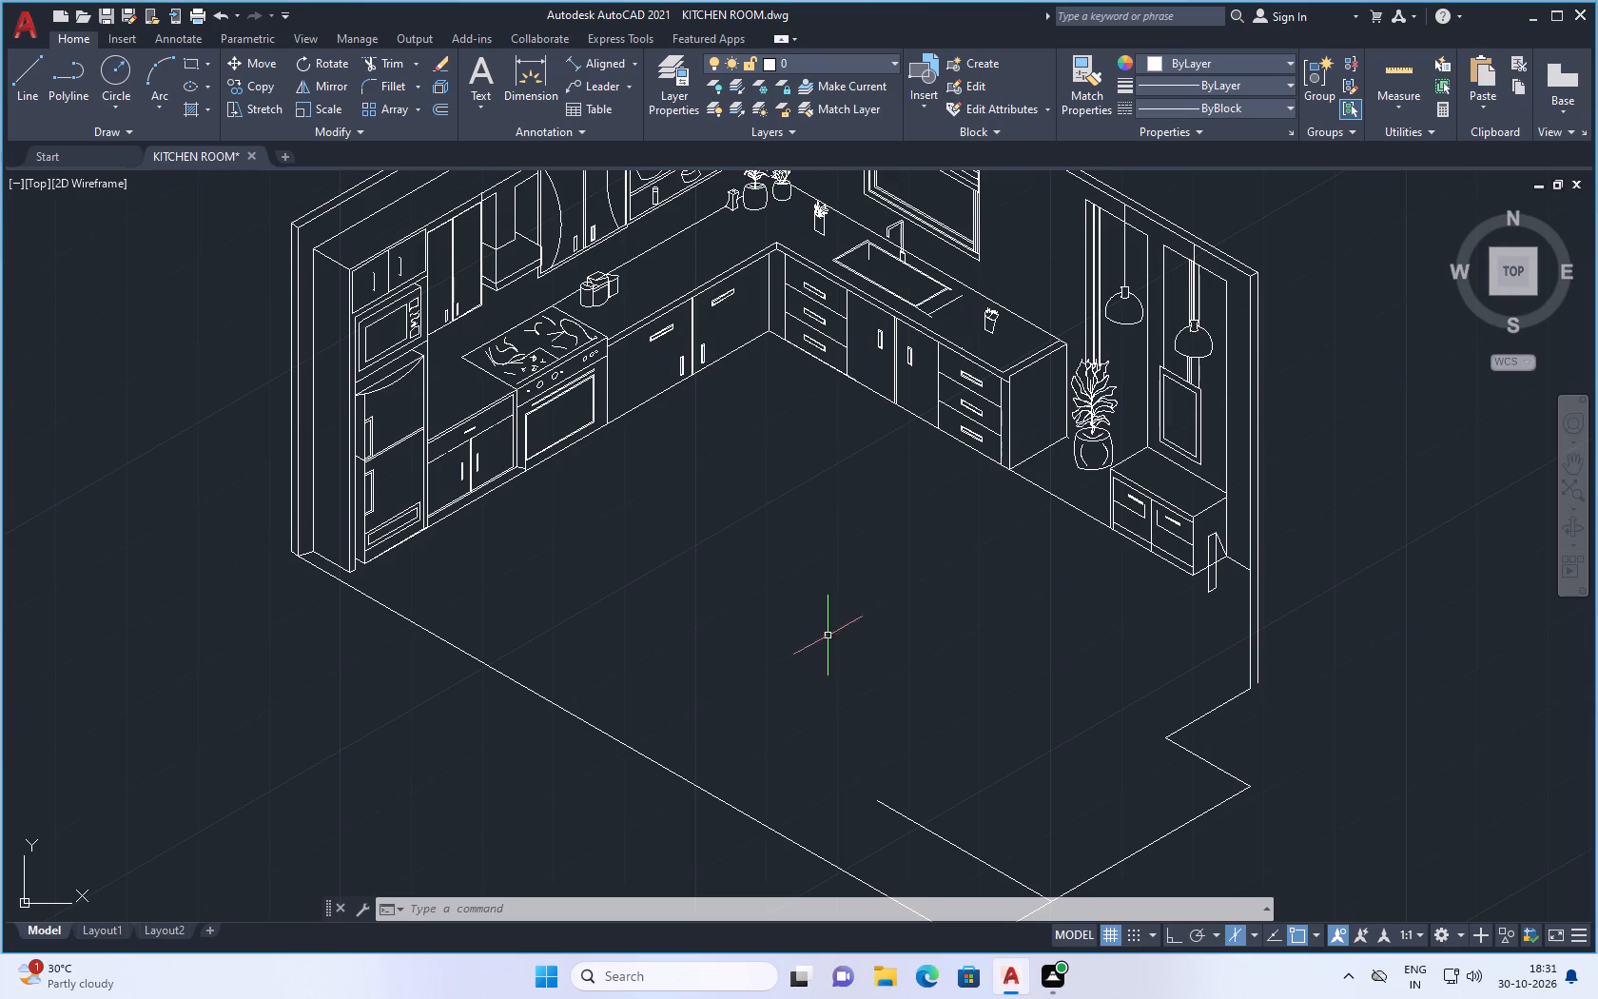
pyautogui.scroll(1, 1173, 544)
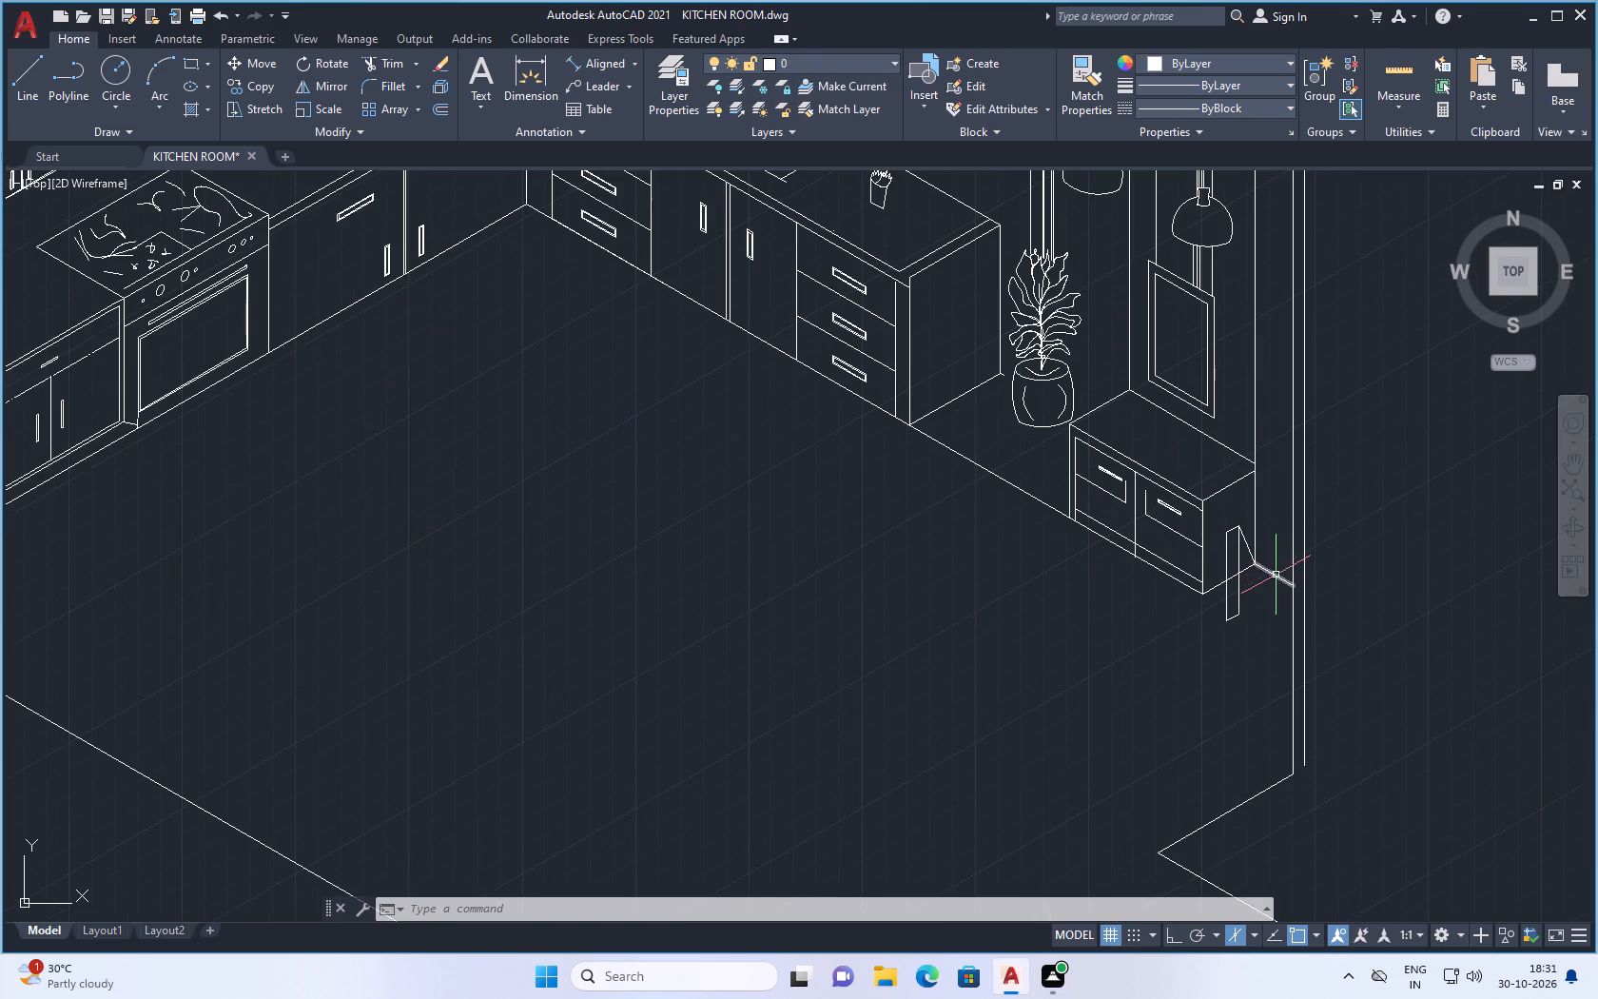
pyautogui.click(1276, 576)
pyautogui.scroll(3, 1224, 561)
pyautogui.moveTo(1282, 433); pyautogui.dragTo(1269, 440)
pyautogui.click(1208, 536)
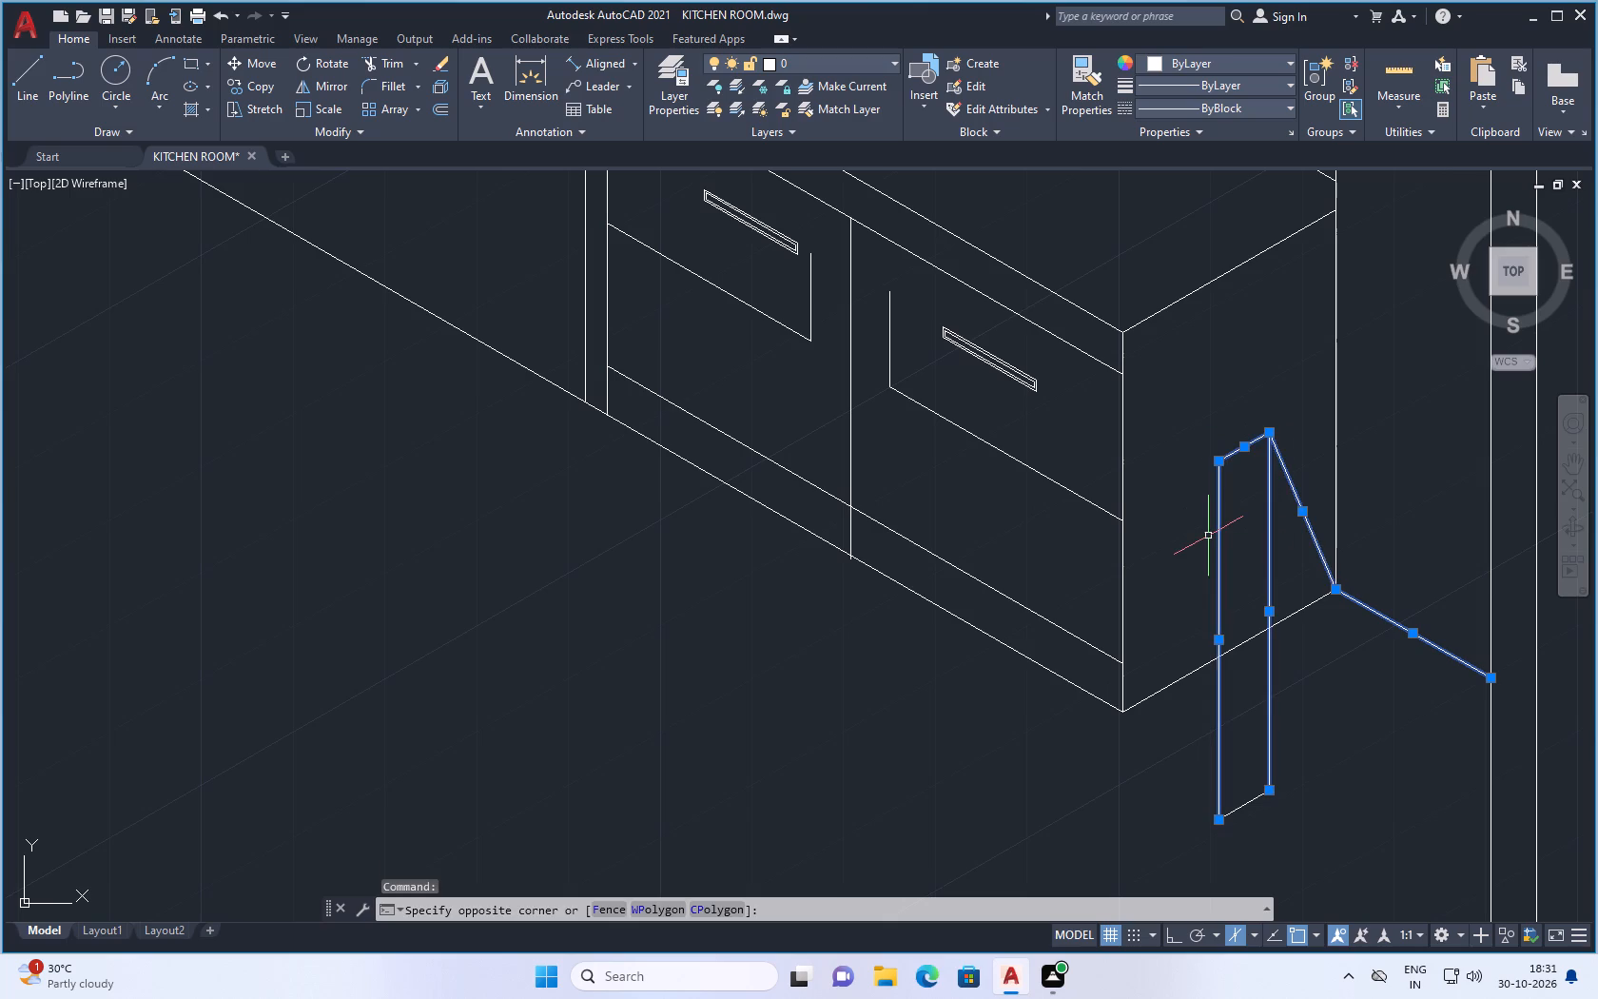
pyautogui.press('Delete')
# Delete the low cabinet end panel's bottom edge and the lower segment of its rear vertical edge.
pyautogui.scroll(-2, 1223, 534)
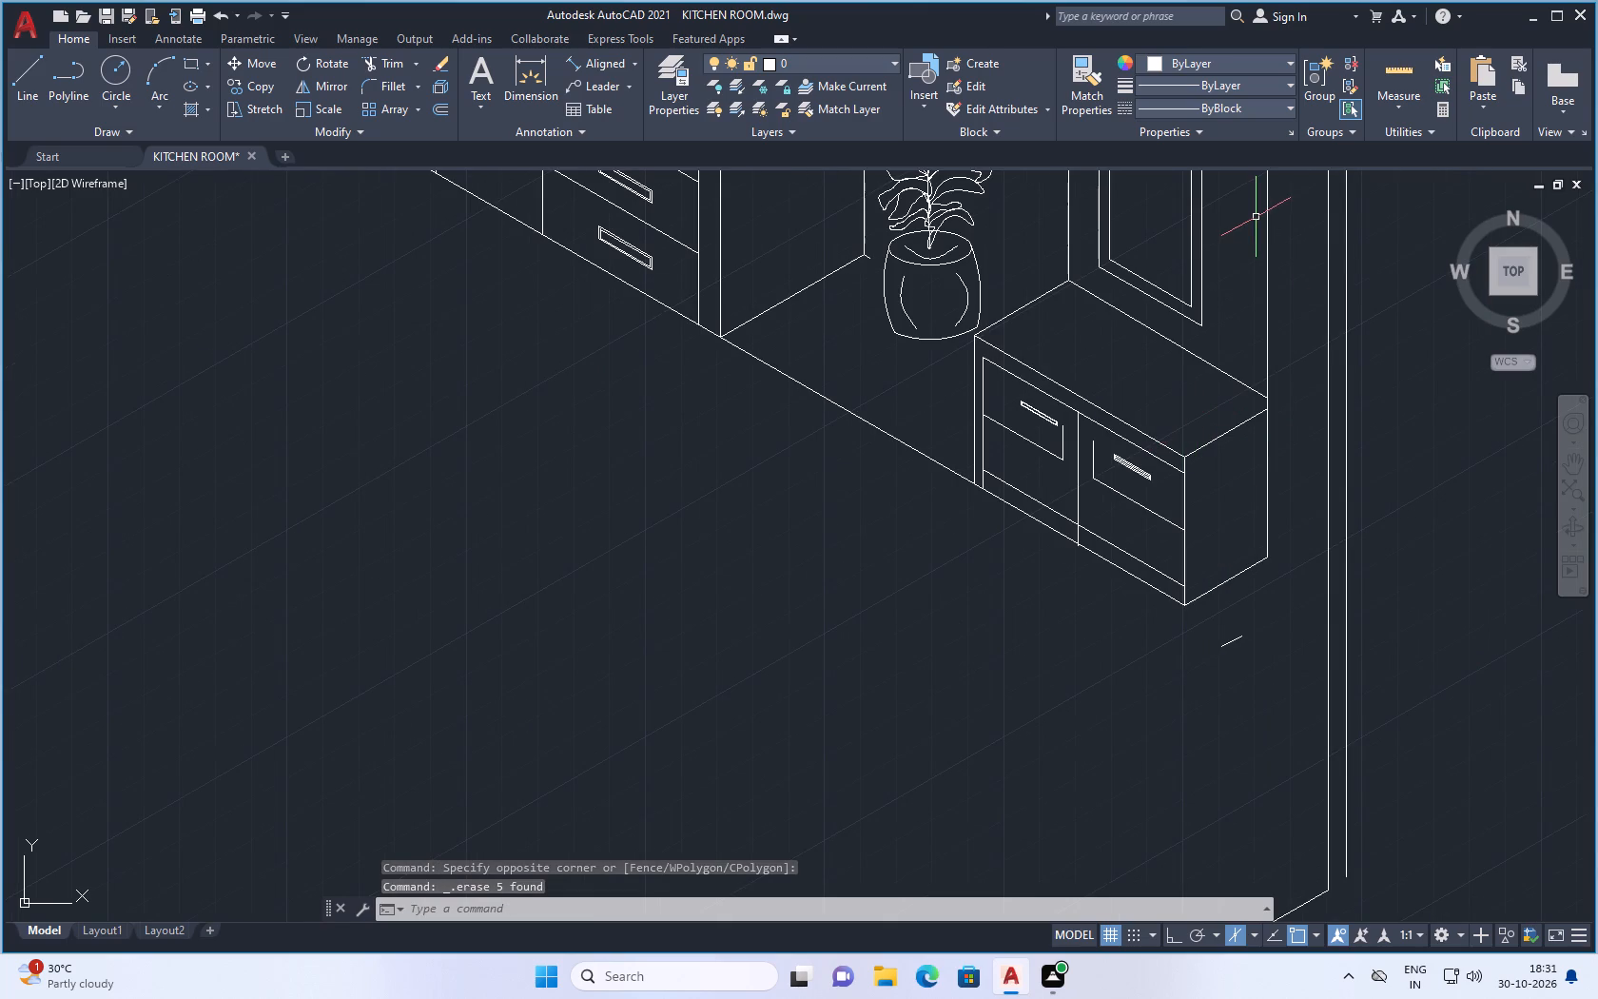
pyautogui.scroll(2, 1262, 513)
pyautogui.click(1279, 486)
pyautogui.moveTo(1254, 505); pyautogui.dragTo(1237, 518)
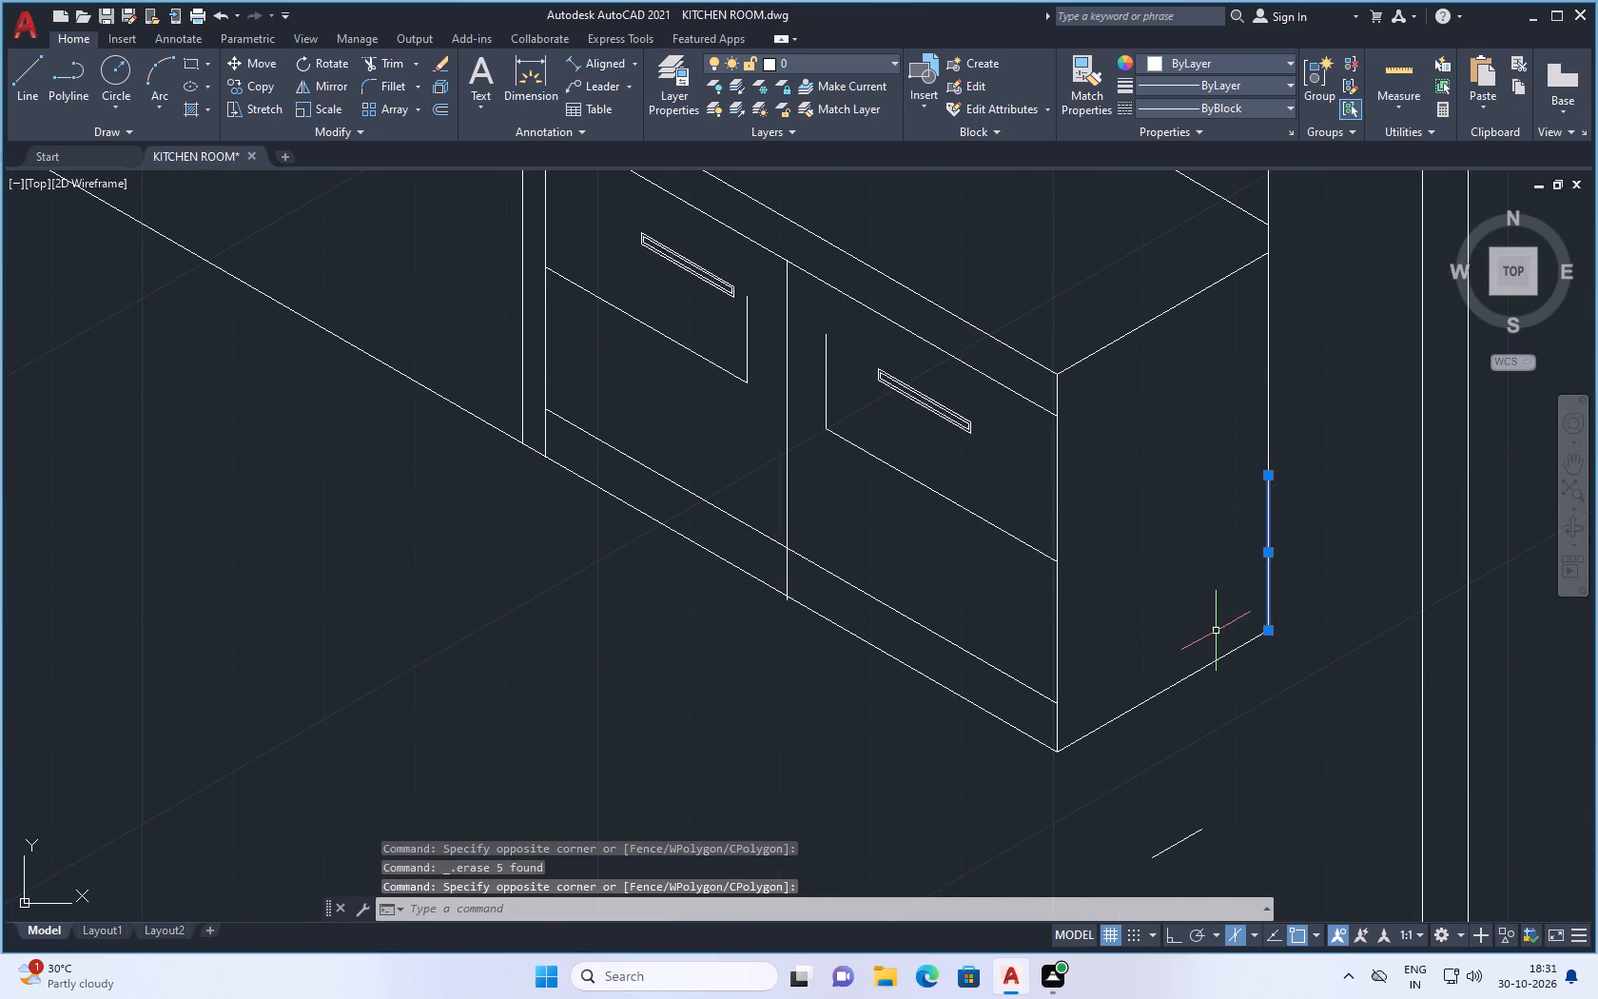
pyautogui.click(1219, 664)
pyautogui.click(1222, 658)
pyautogui.click(1197, 652)
pyautogui.click(1198, 669)
pyautogui.moveTo(1207, 673); pyautogui.dragTo(1206, 664)
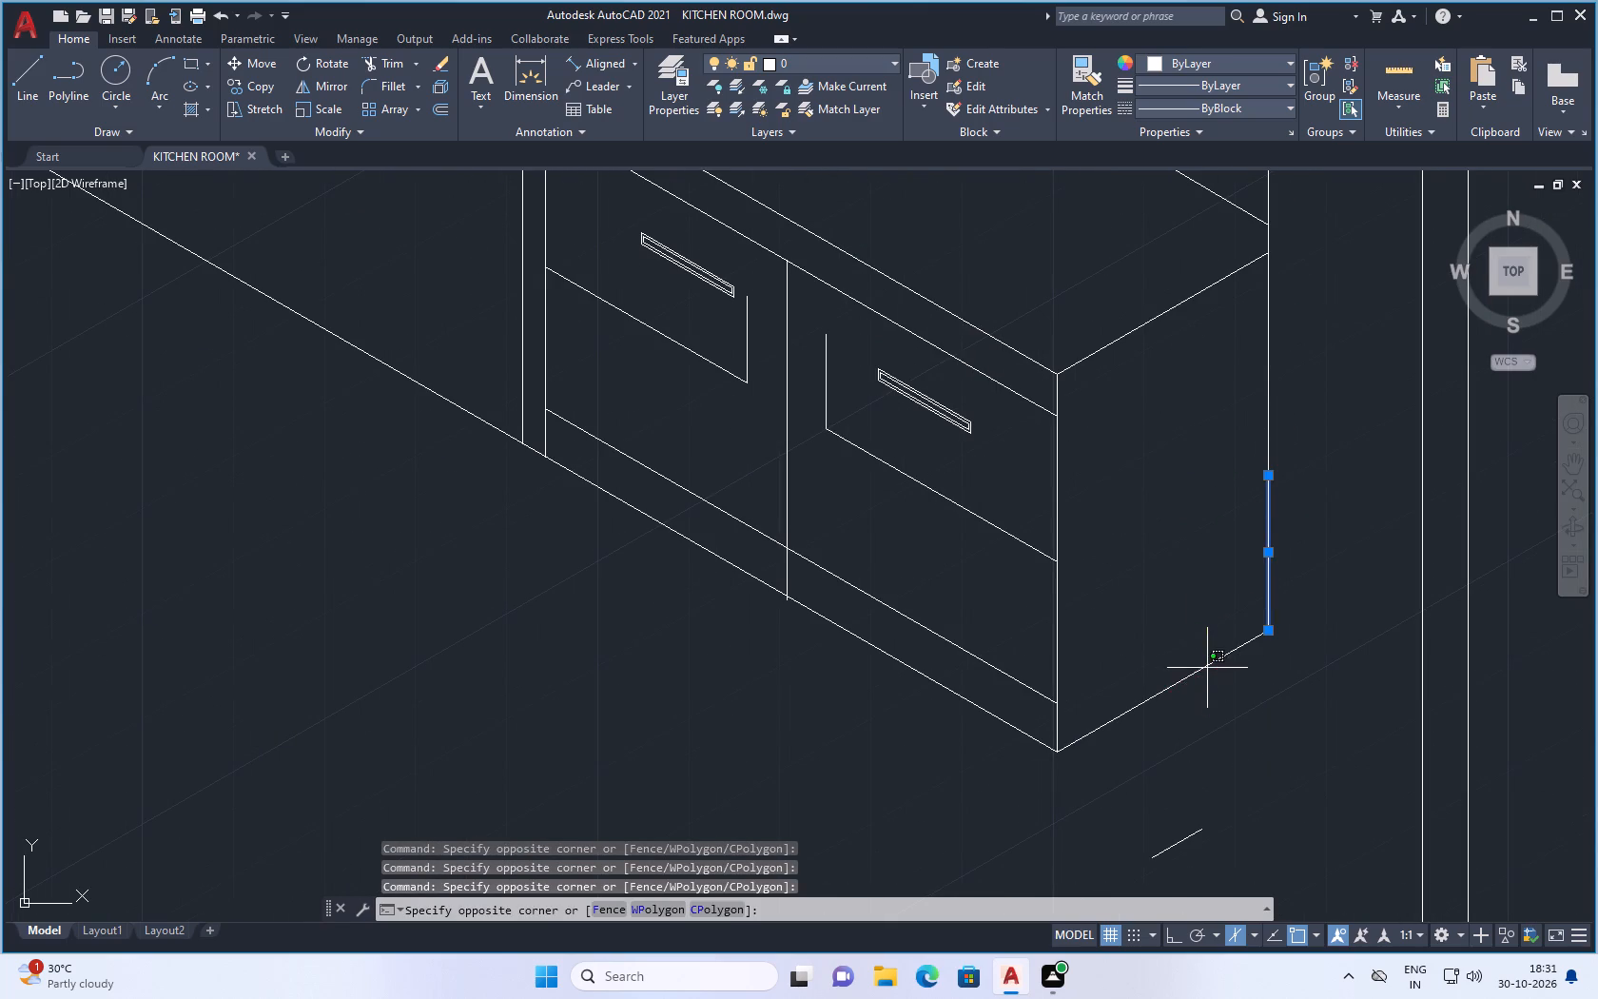
pyautogui.moveTo(1206, 664); pyautogui.dragTo(1191, 618)
pyautogui.click(1167, 580)
pyautogui.press('Delete')
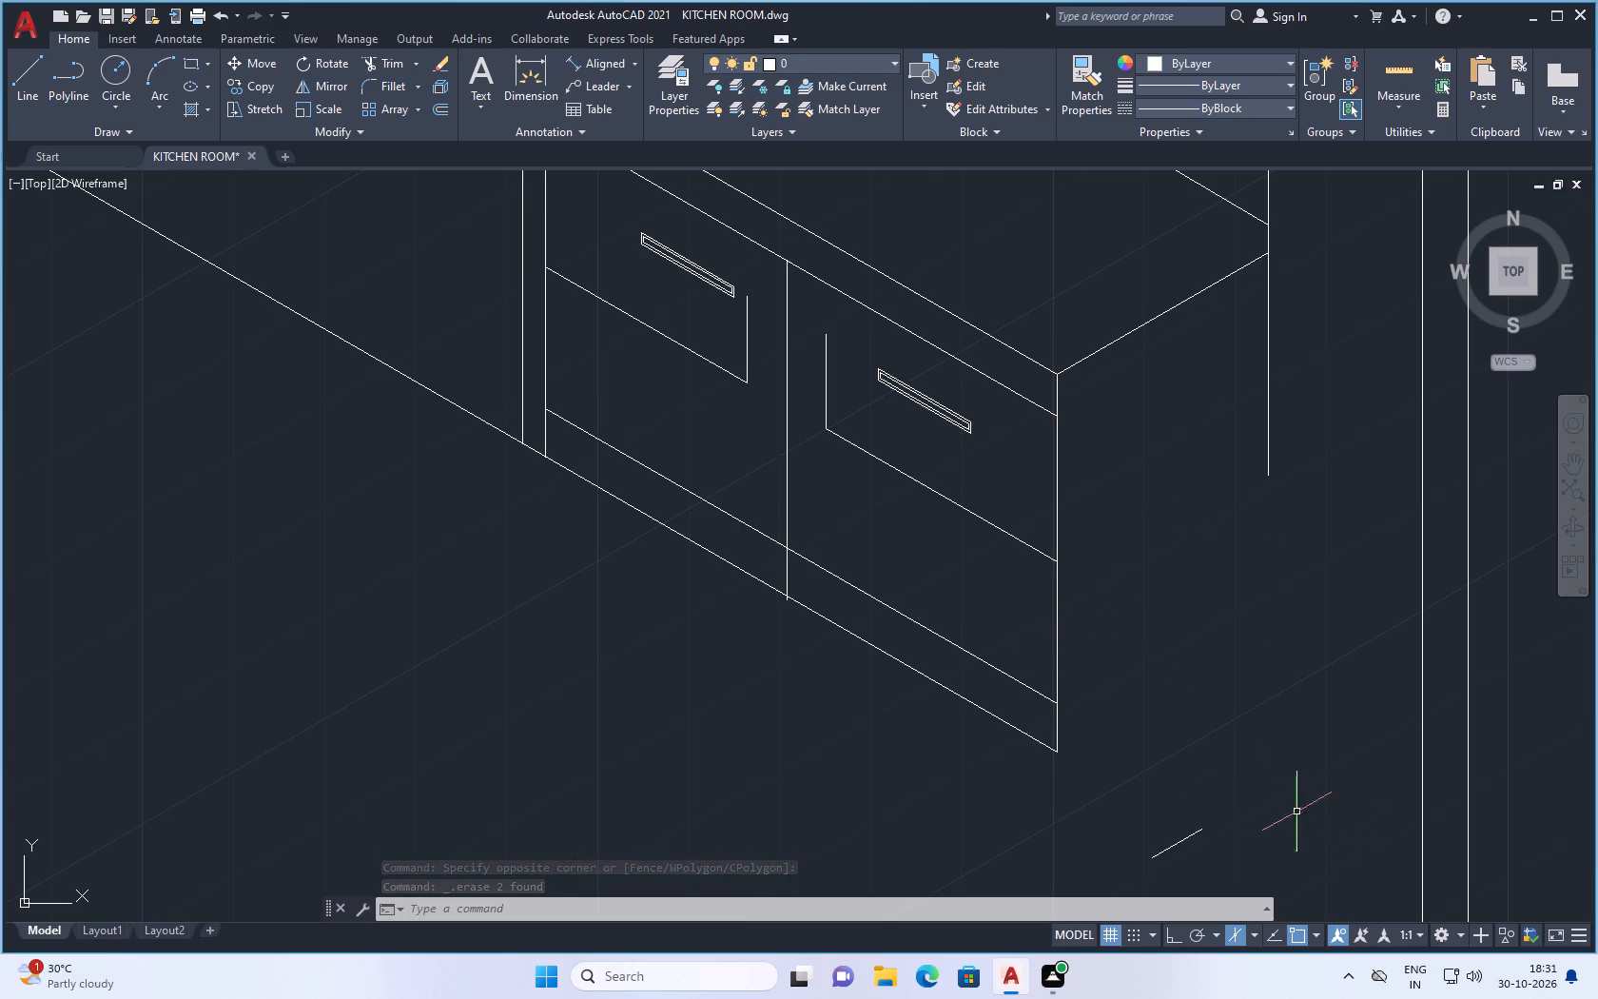
# Trim the short vertical segment between the low cabinet's rear top edge and the top edge of its end panel.
pyautogui.scroll(-2, 1198, 645)
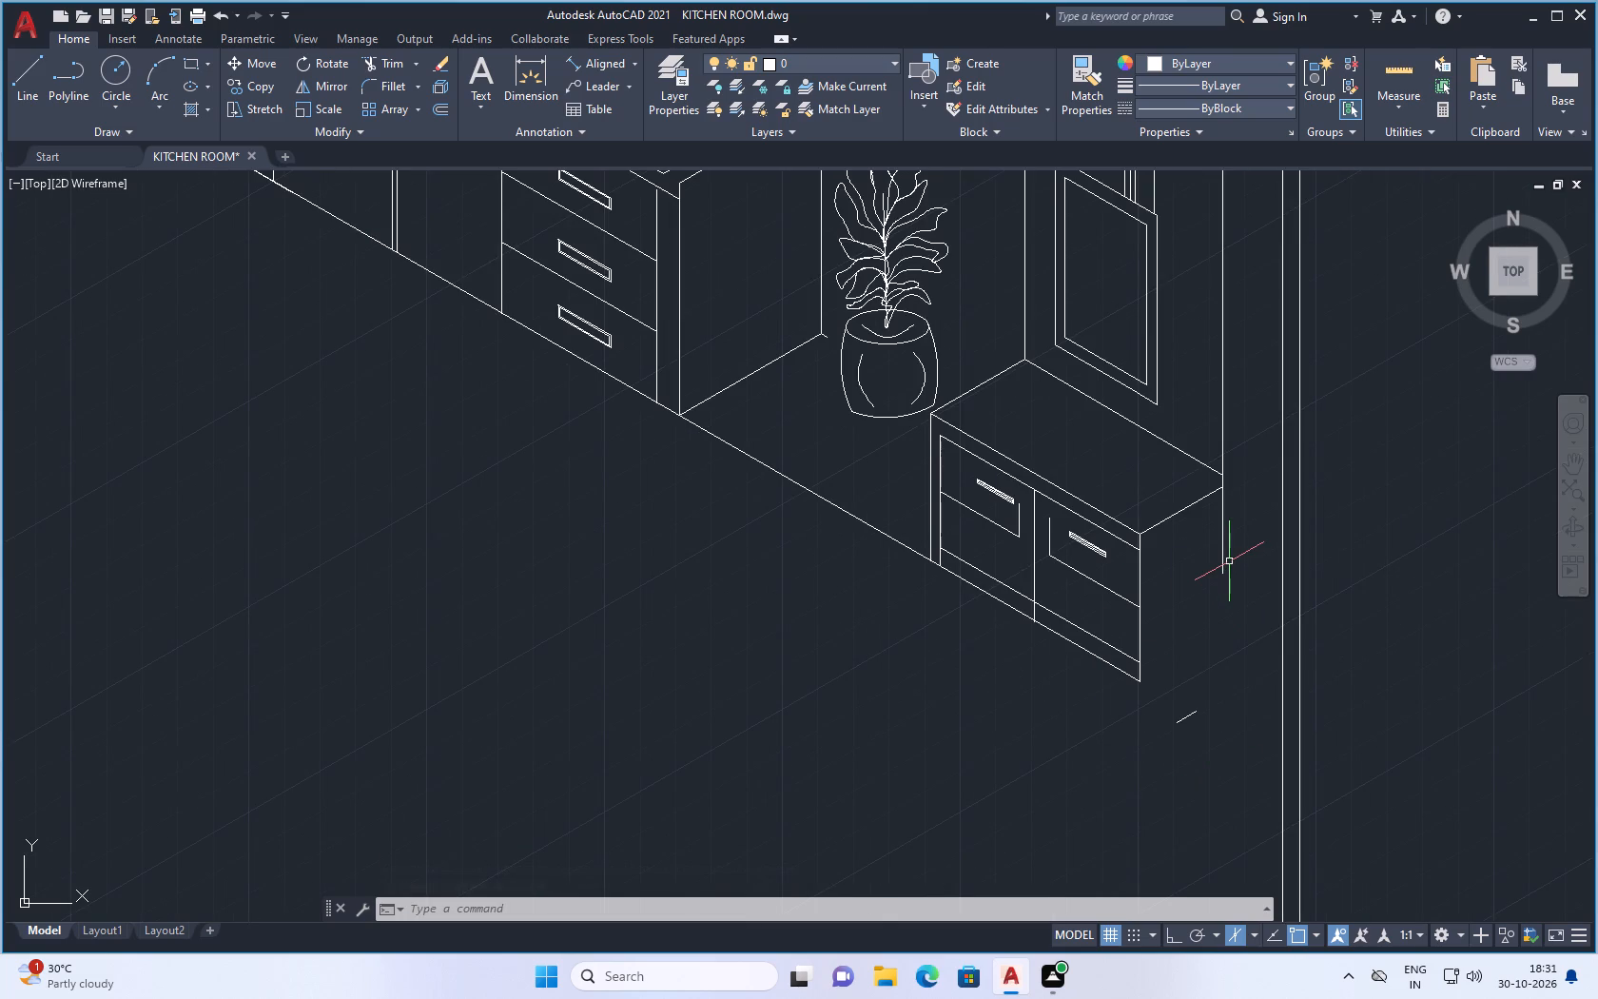
pyautogui.scroll(1, 1211, 455)
pyautogui.write('tr')
pyautogui.press('Return')
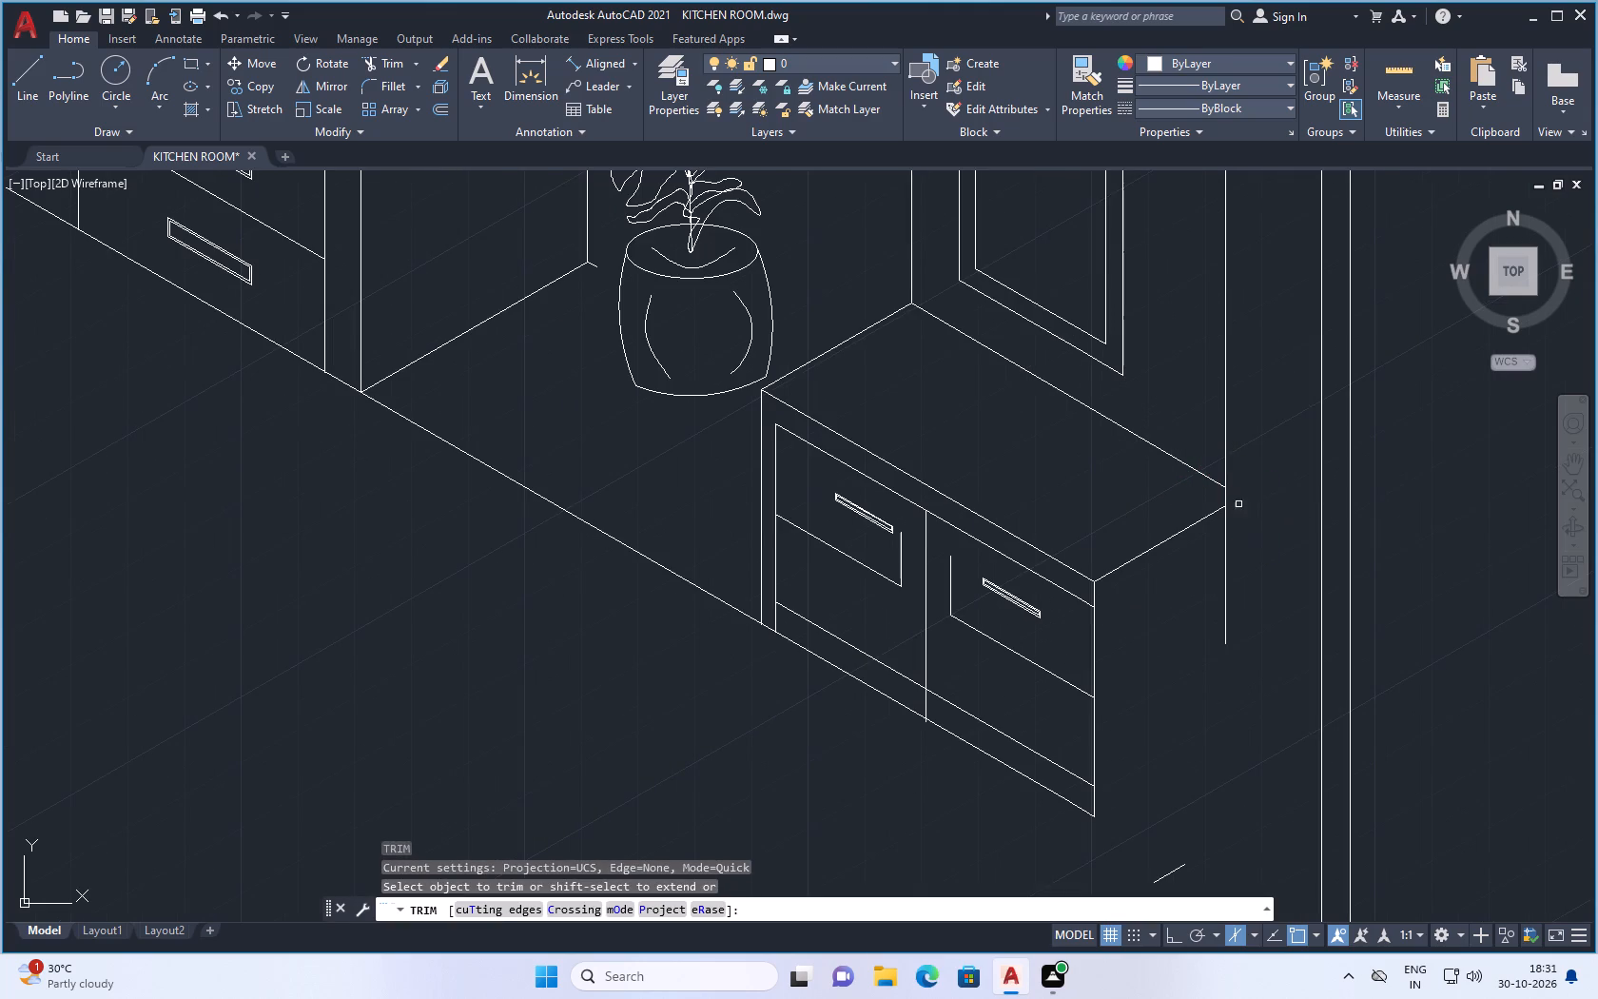
pyautogui.scroll(1, 1217, 490)
pyautogui.click(1229, 503)
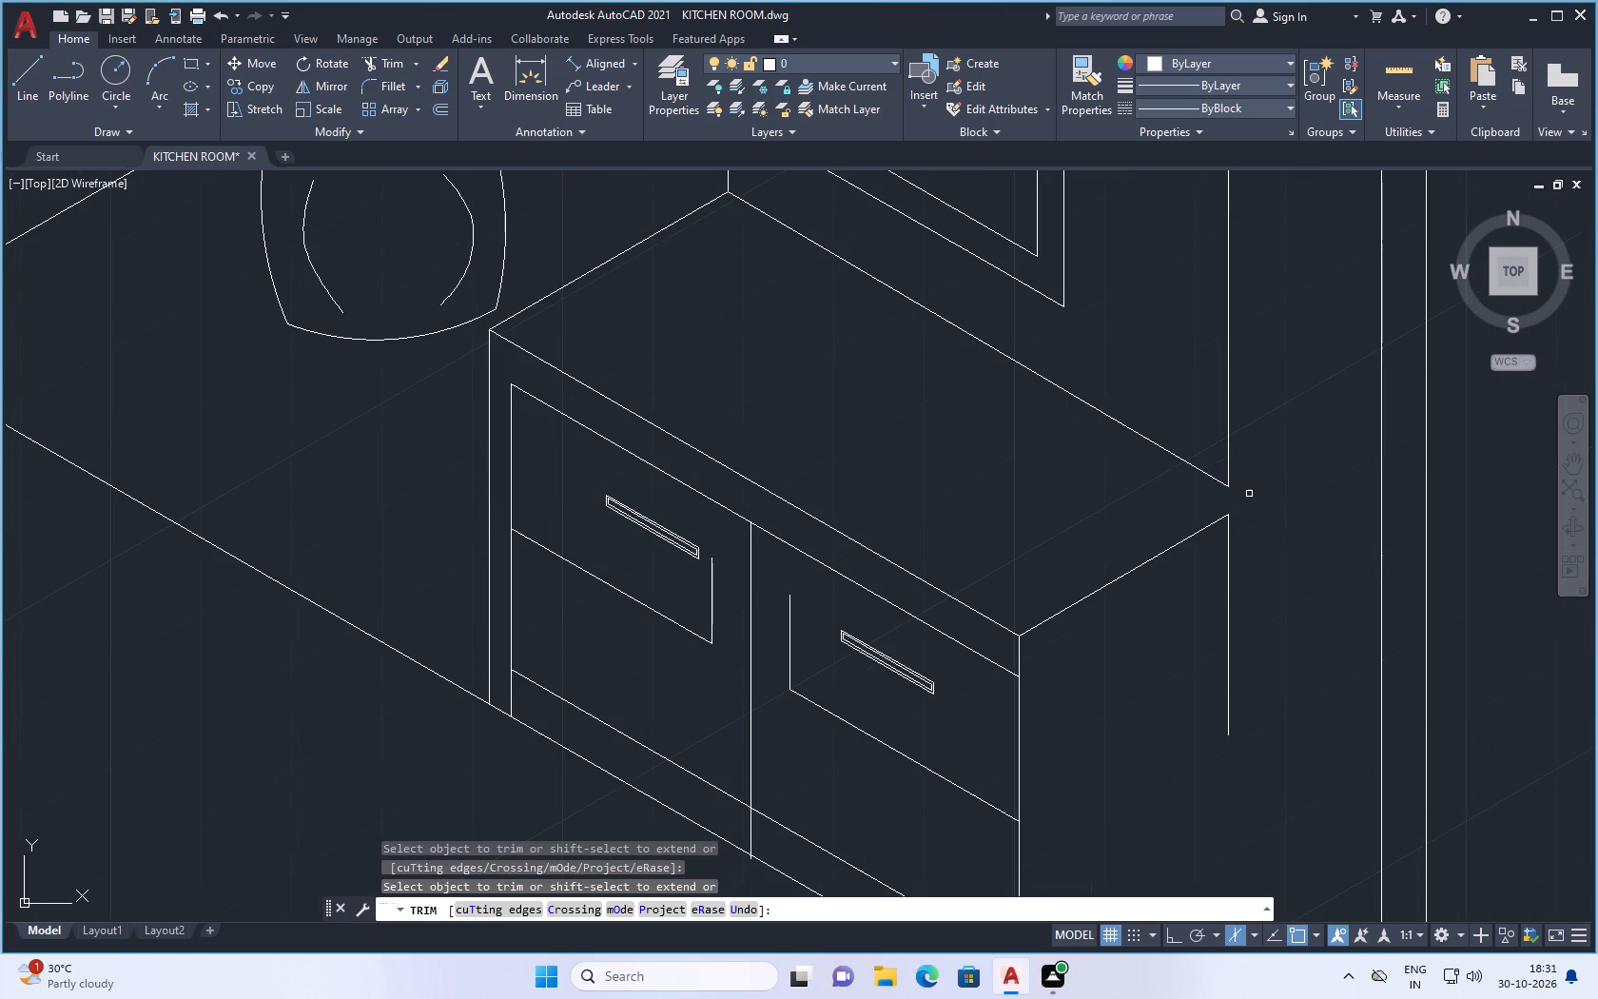
pyautogui.press('Escape')
# Draw a vertical line with Ortho on, extending the low cabinet end panel's rear edge down toward the floor.
pyautogui.scroll(-3, 1256, 480)
pyautogui.scroll(3, 1262, 613)
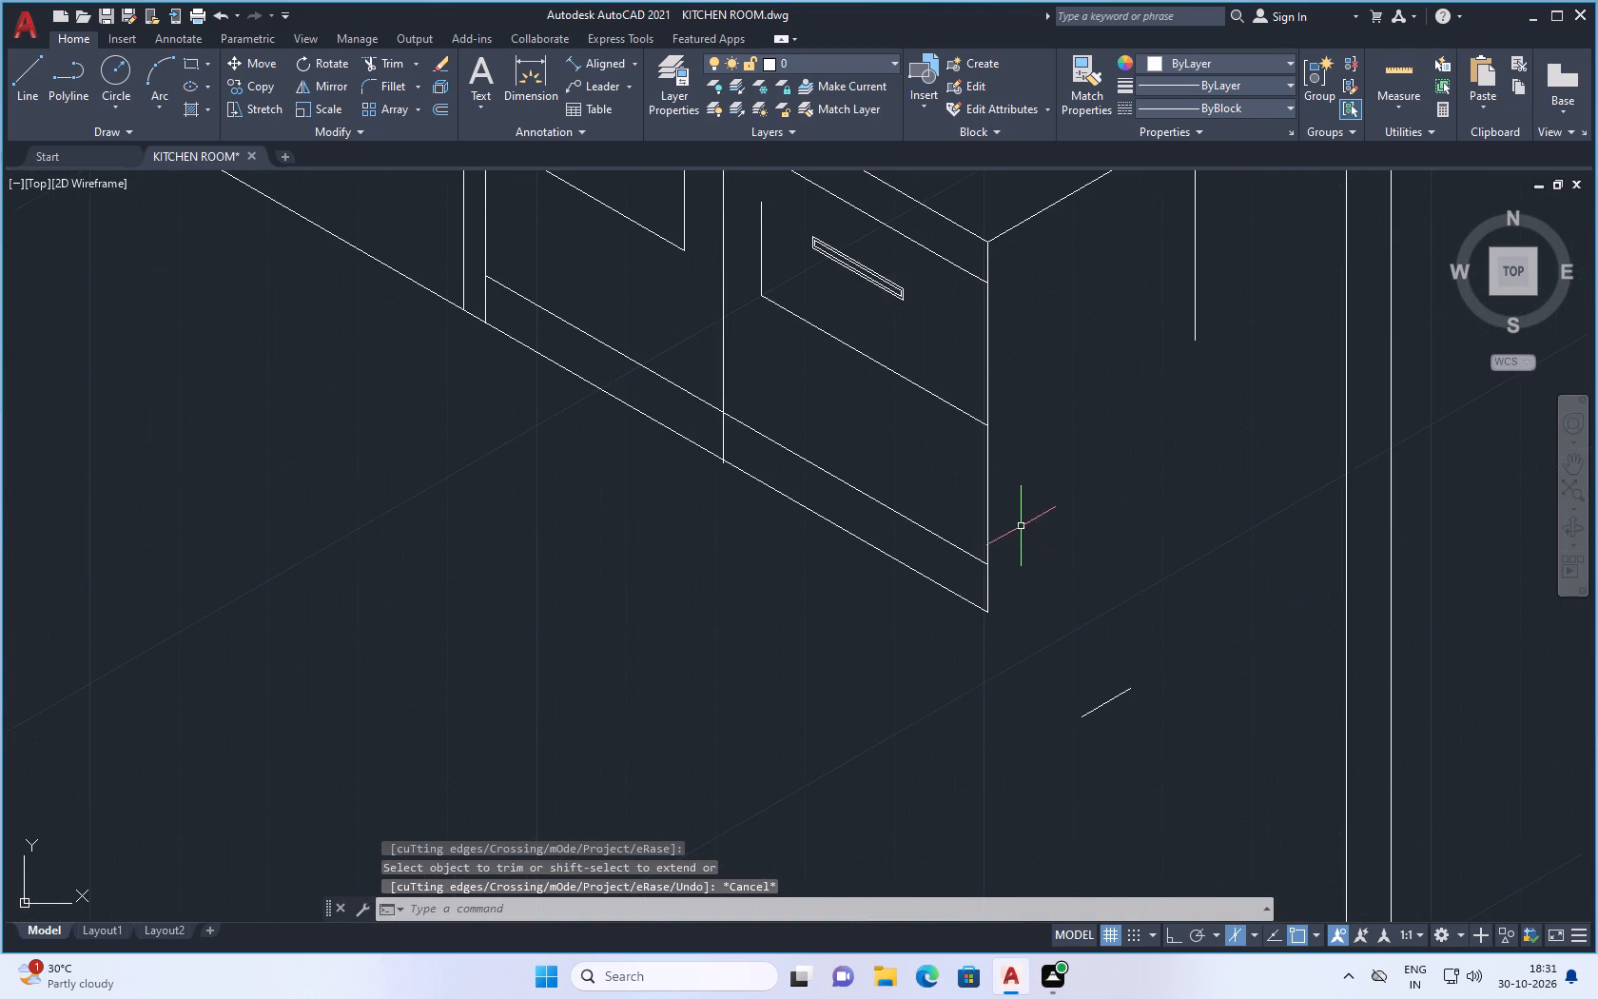
pyautogui.click(19, 78)
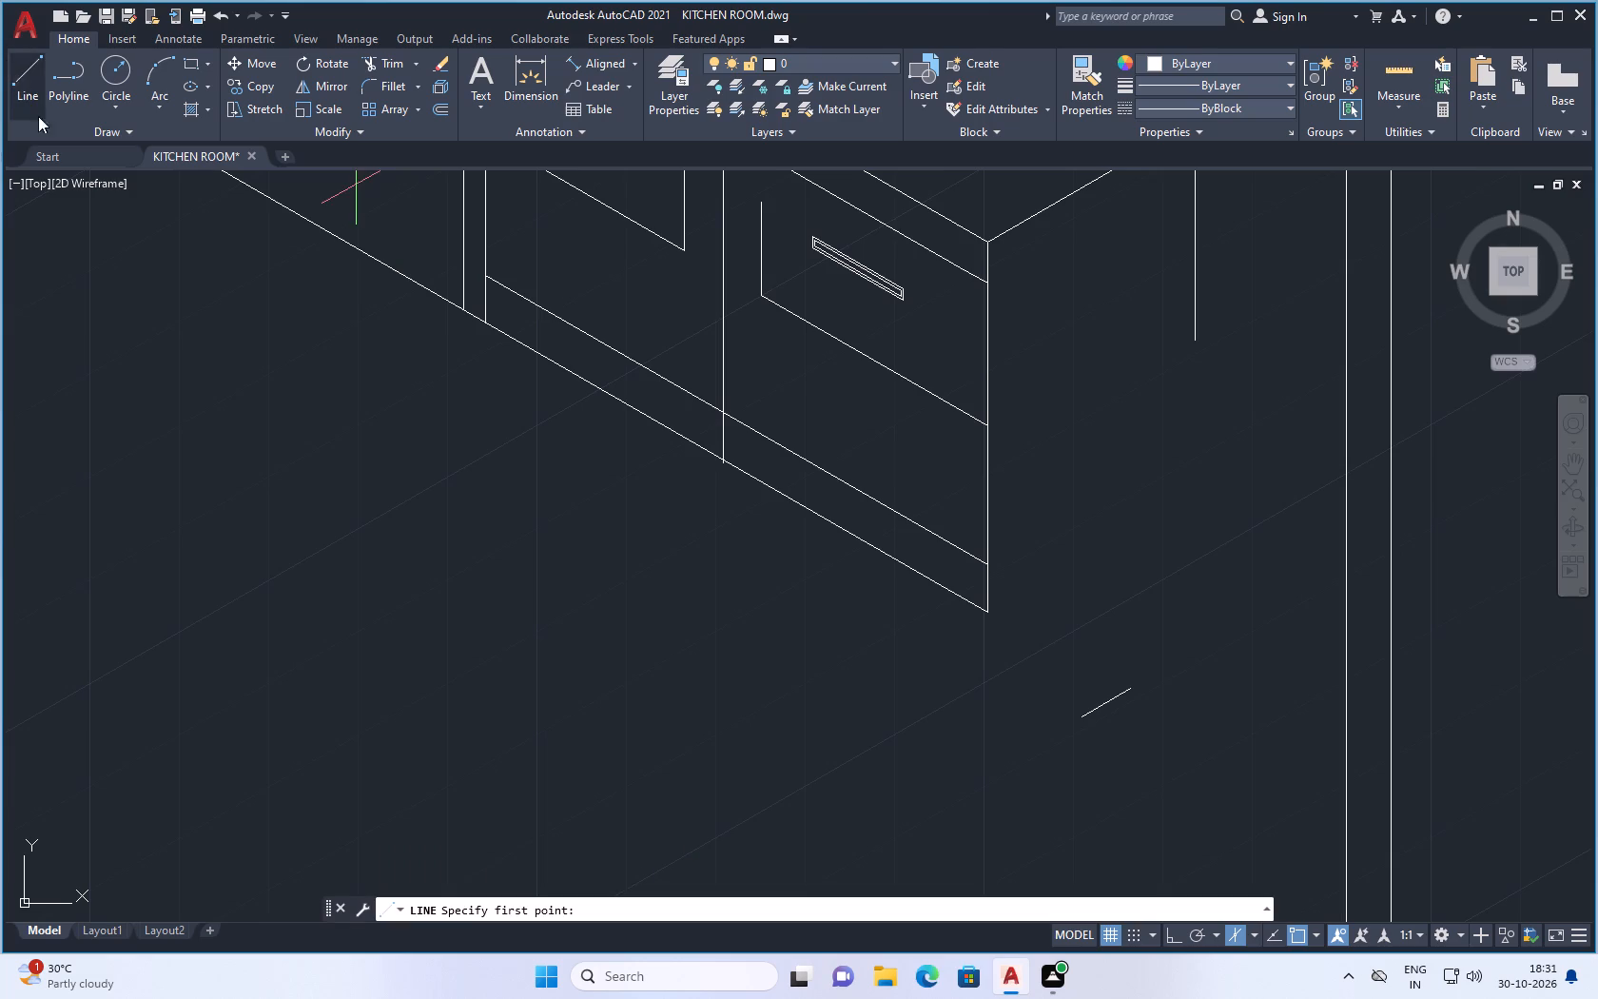
pyautogui.scroll(-1, 722, 982)
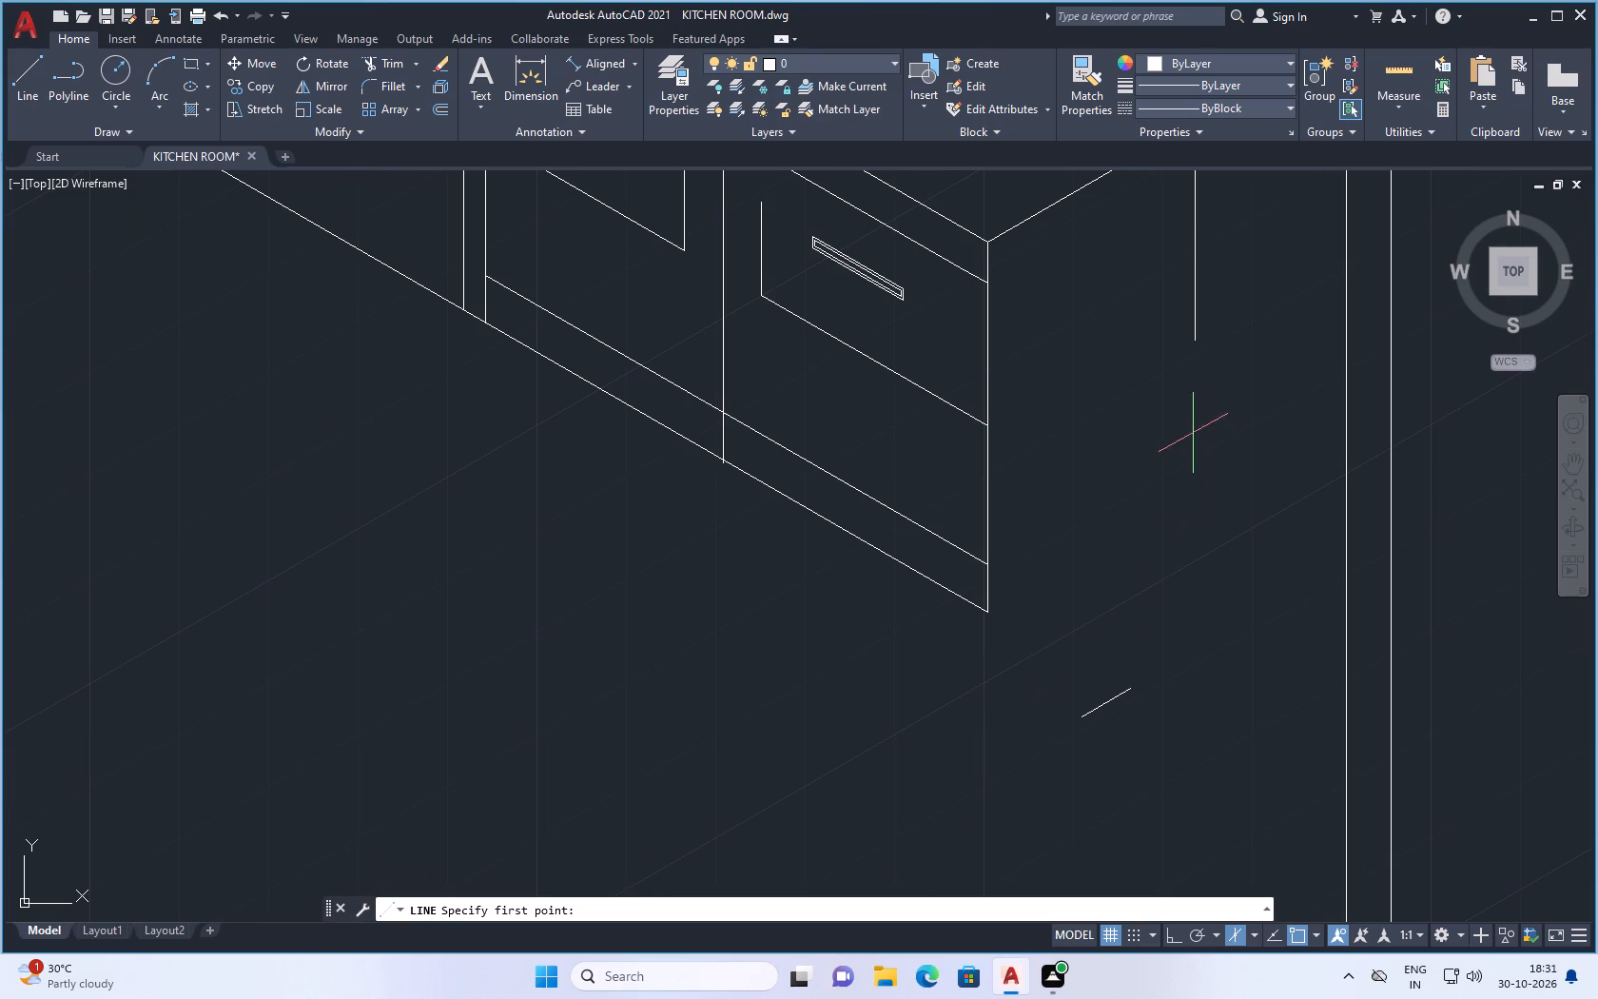
pyautogui.scroll(-1, 1197, 438)
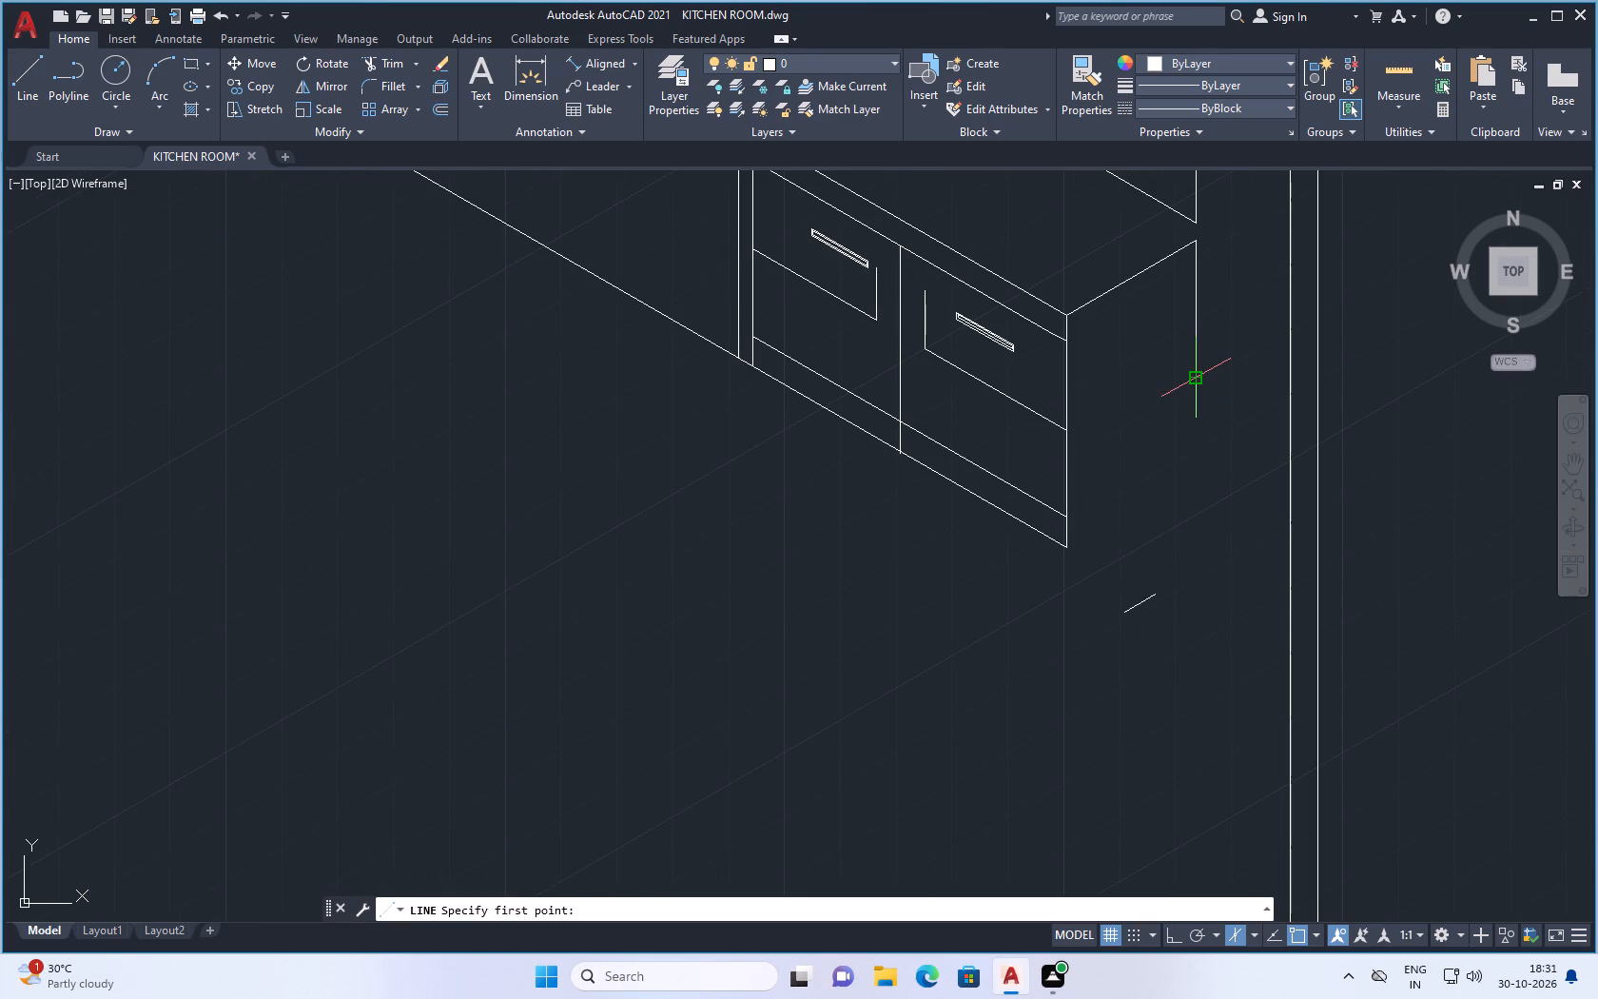
pyautogui.click(1200, 372)
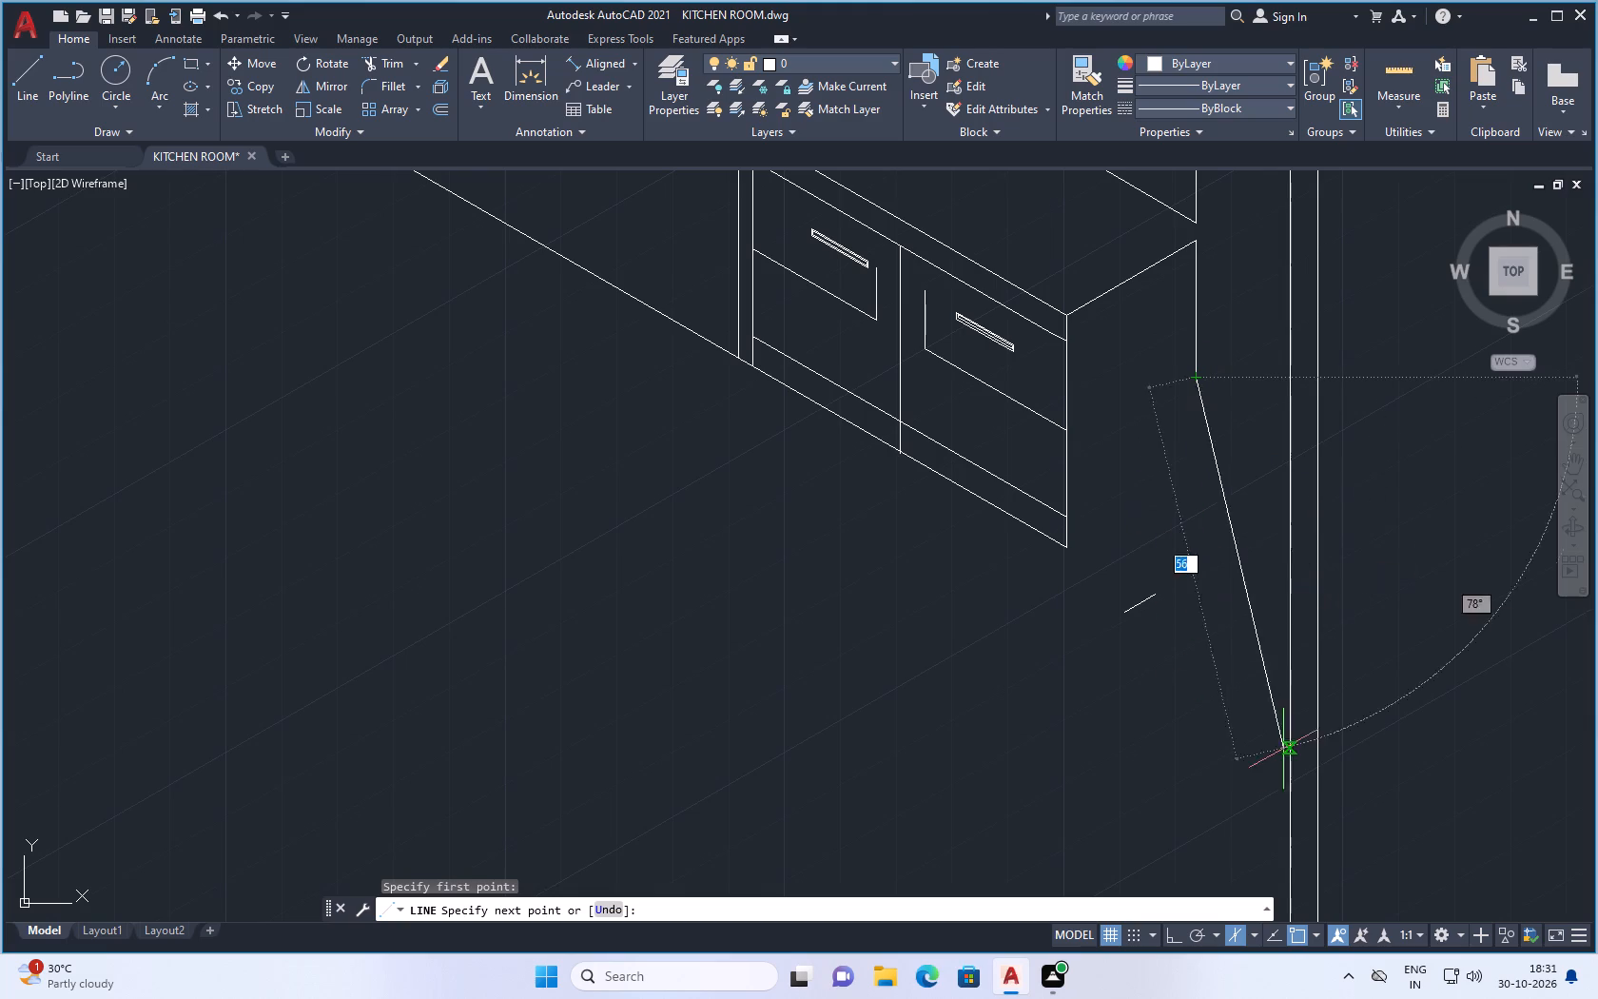
pyautogui.click(1170, 927)
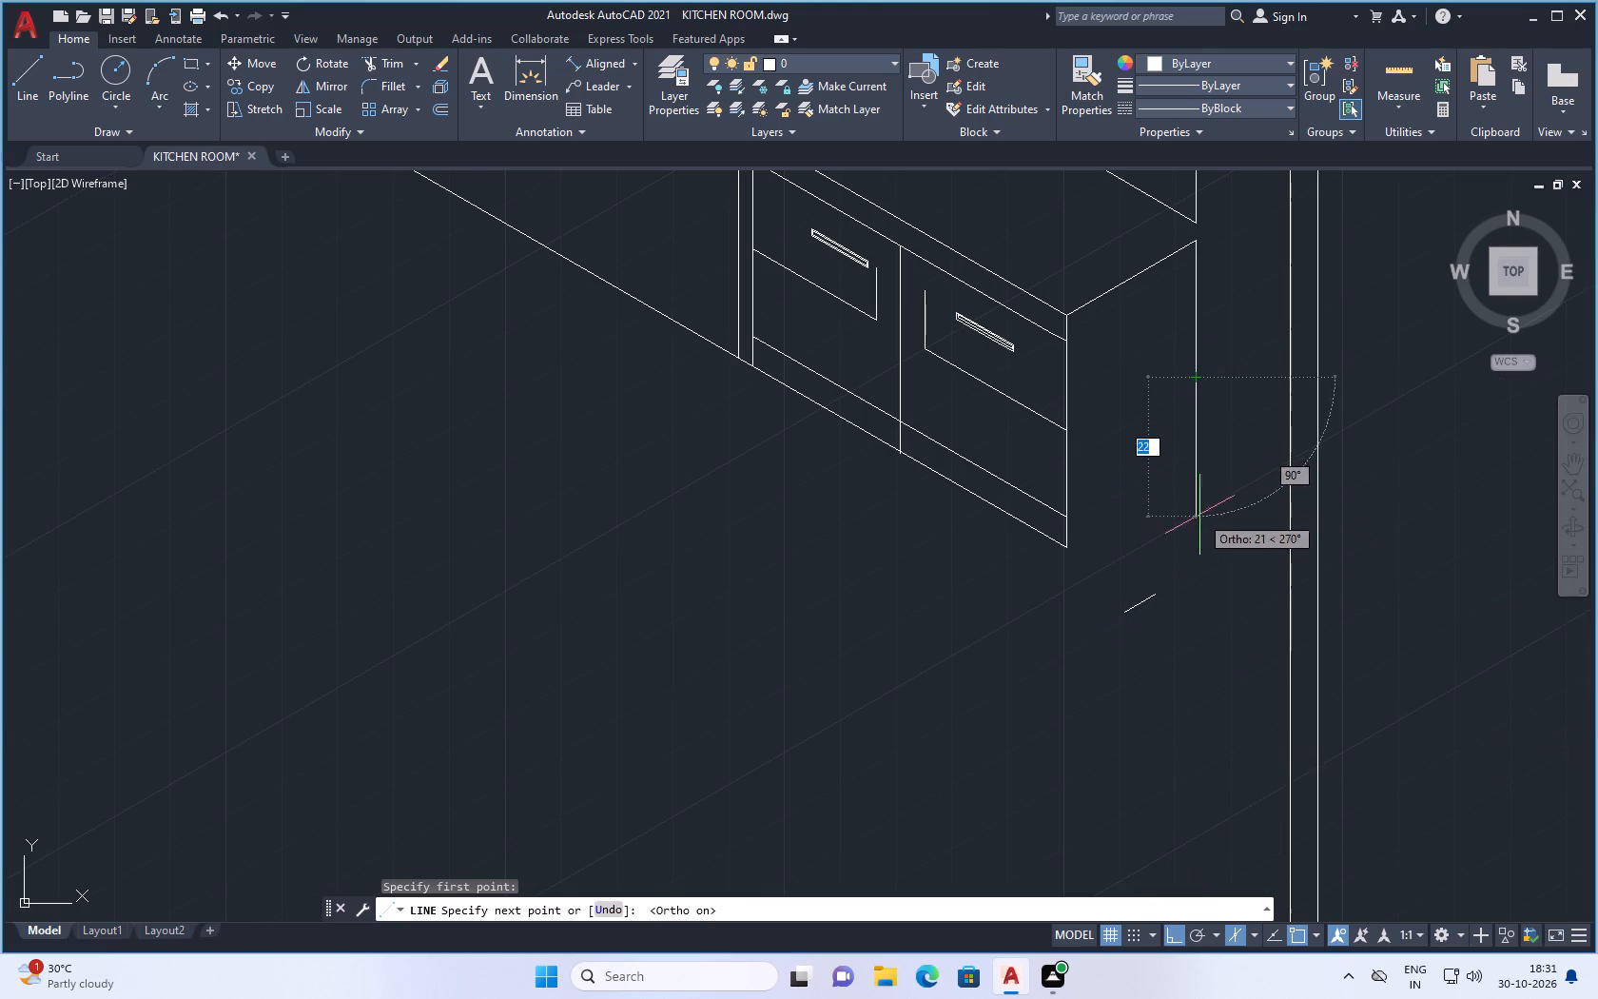
pyautogui.click(1210, 545)
pyautogui.press('Escape')
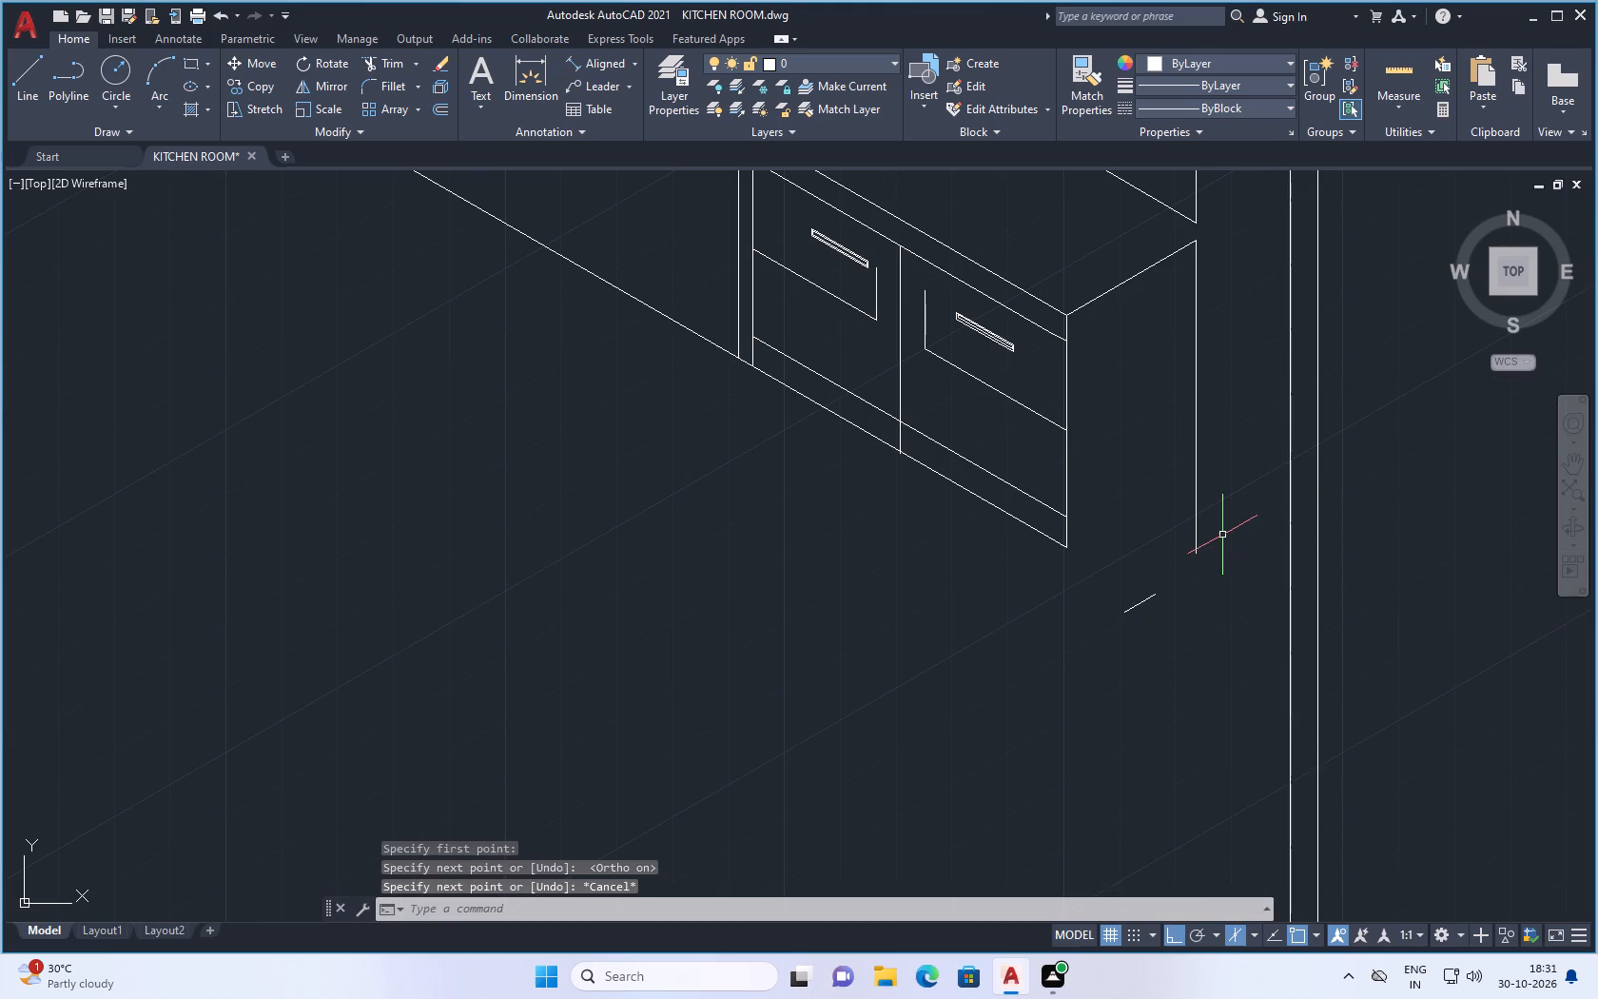
# Draw a floor line in the Top isoplane from the end panel's rear edge outward past both wall lines.
pyautogui.scroll(-1, 1226, 528)
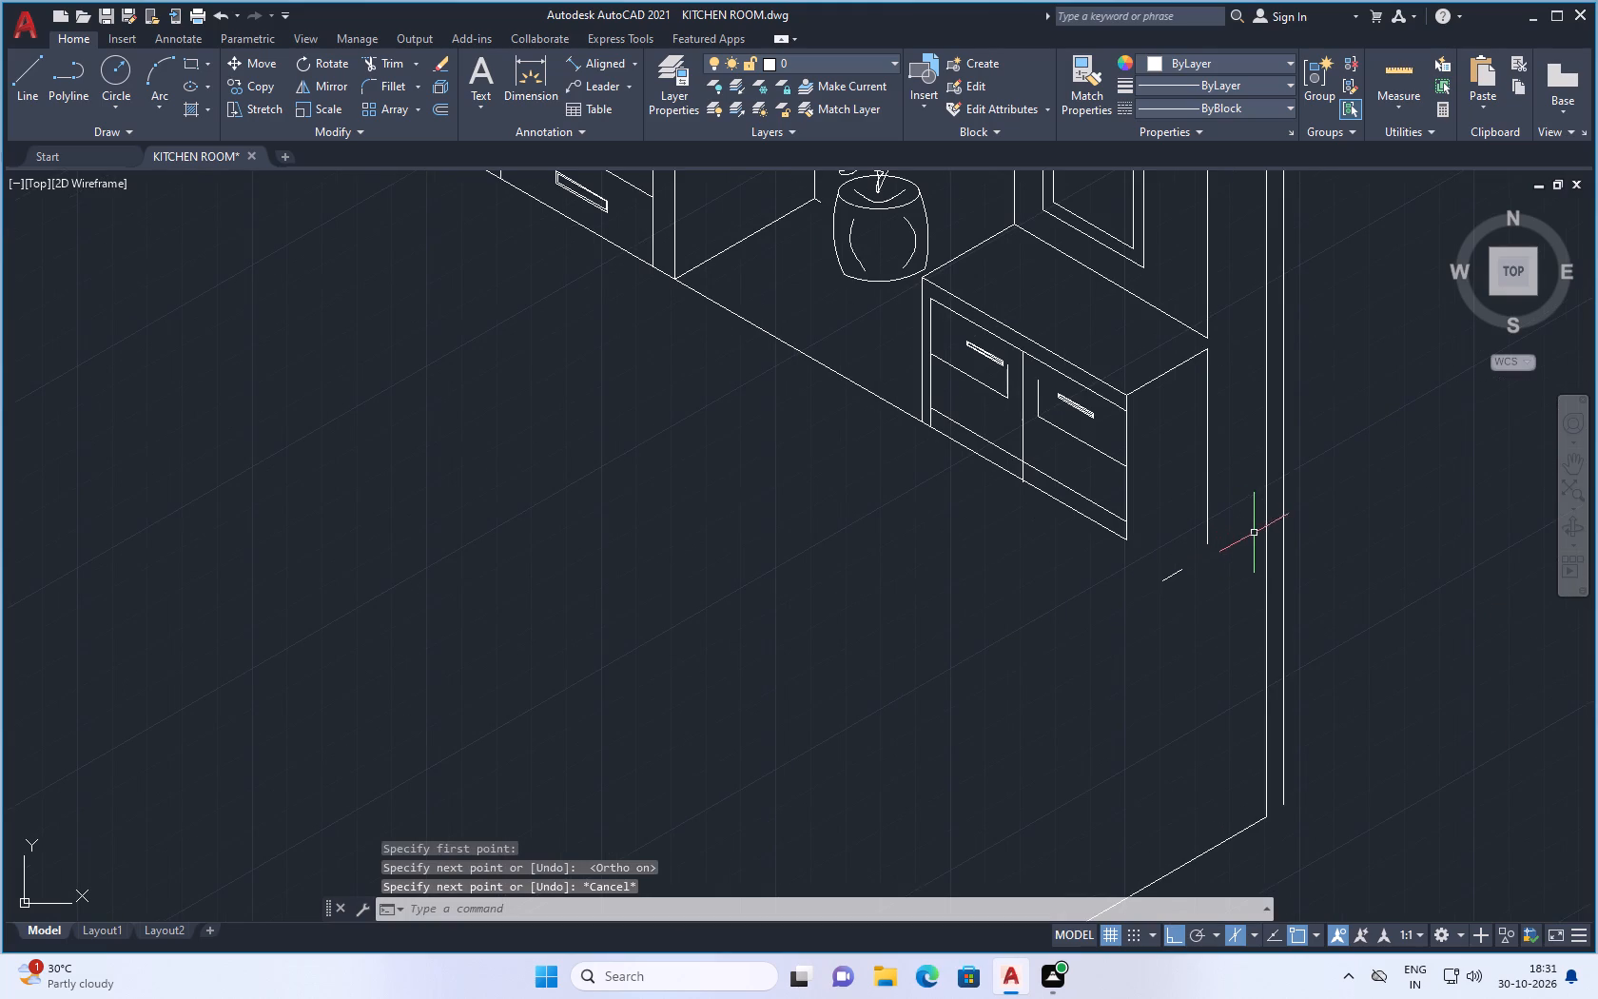
pyautogui.press('space')
pyautogui.scroll(1, 1239, 532)
pyautogui.click(1187, 523)
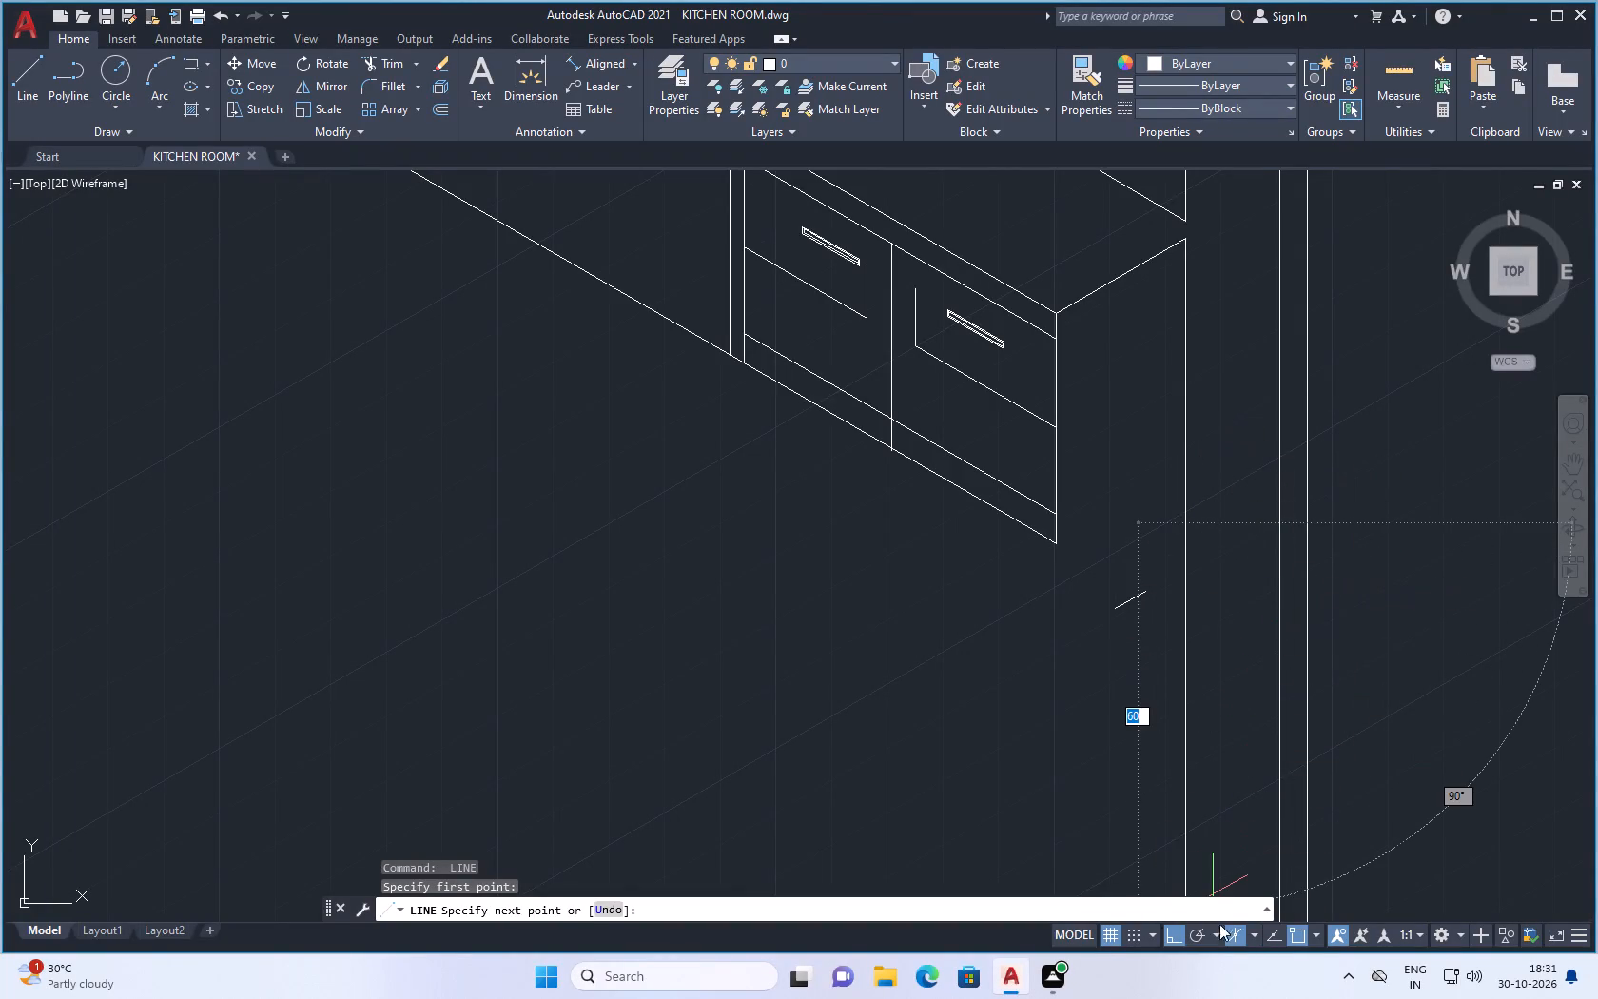
pyautogui.click(1253, 934)
pyautogui.click(1270, 882)
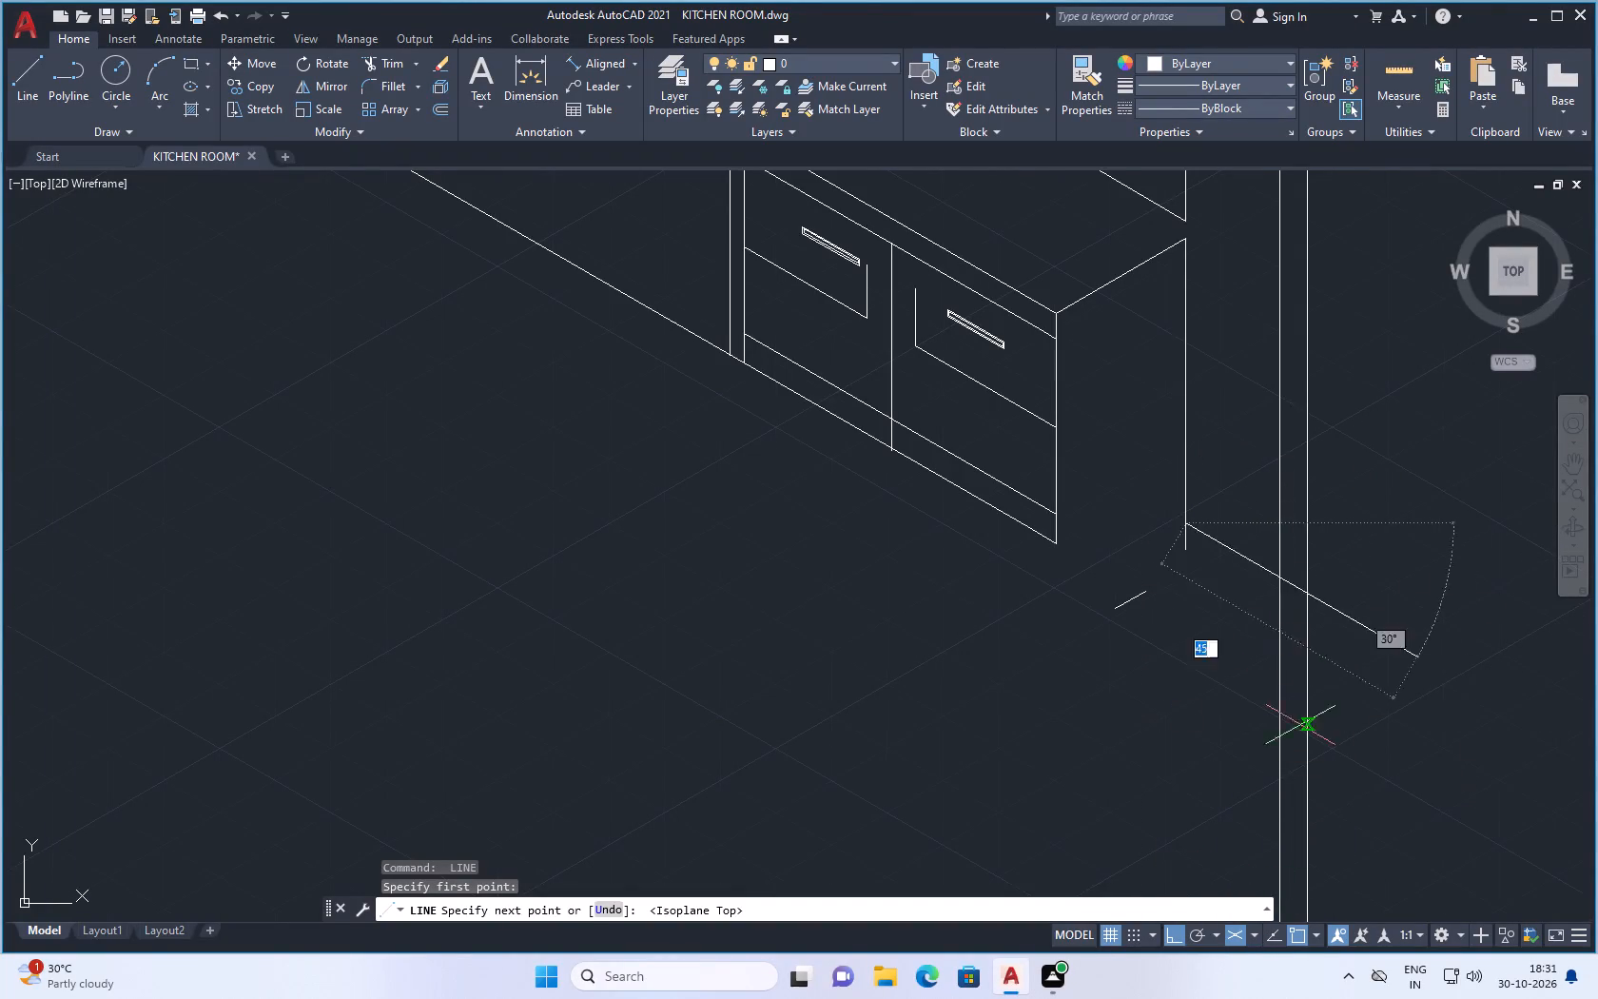
pyautogui.click(1367, 628)
pyautogui.press('Escape')
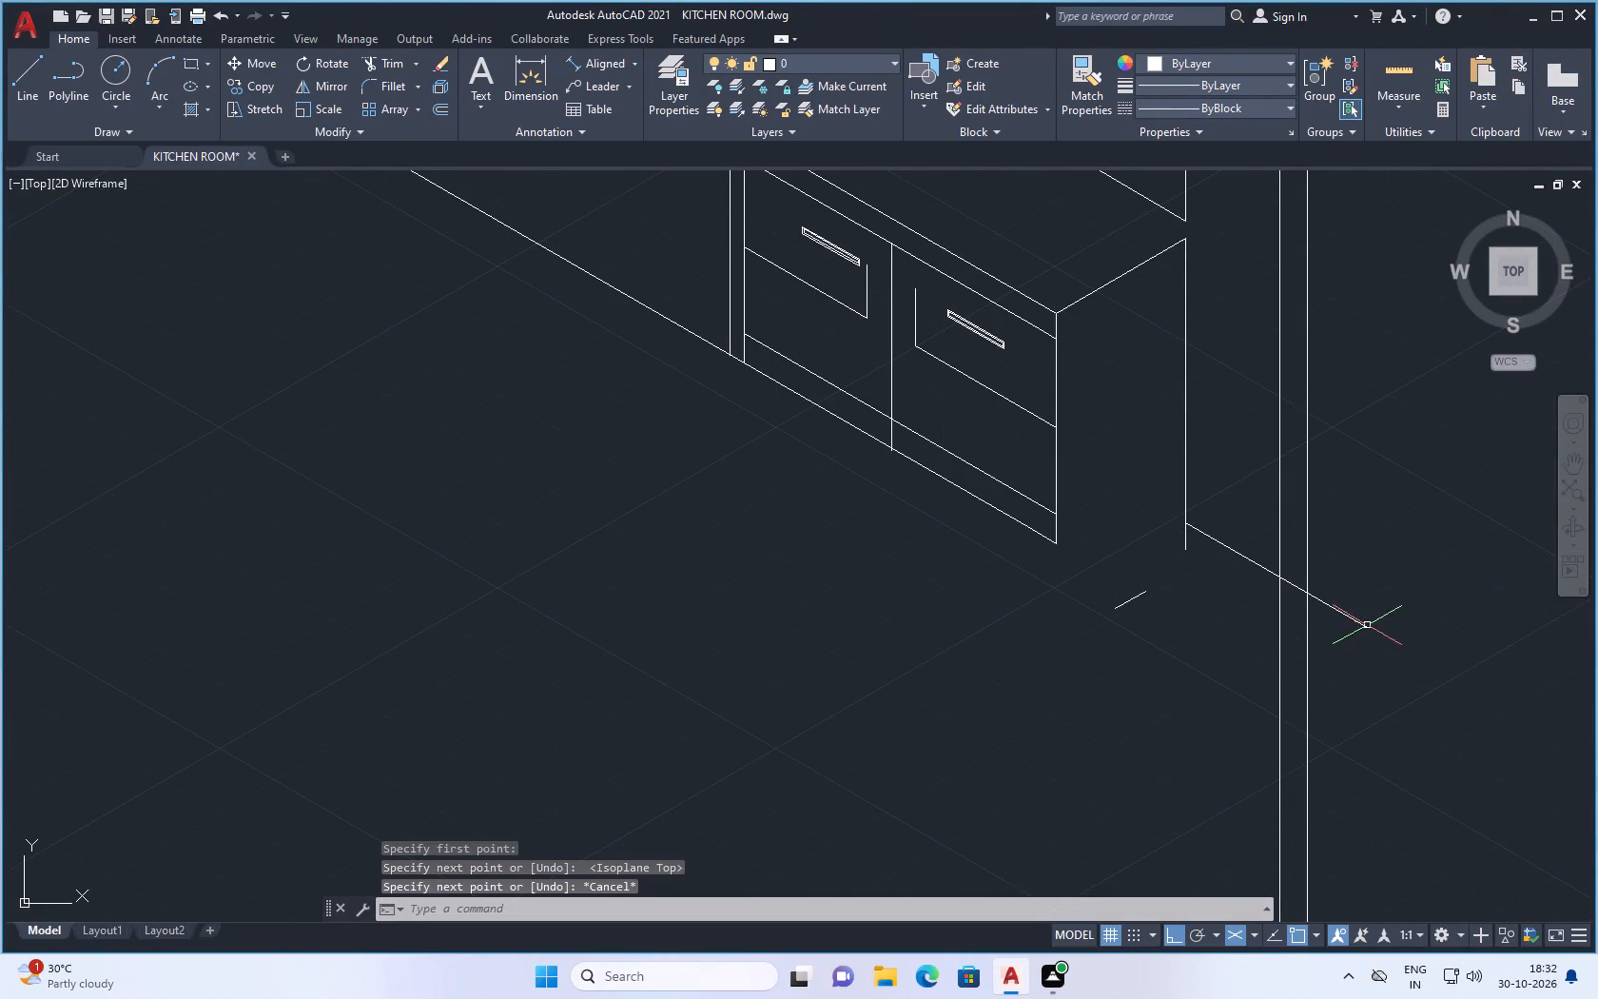
# Draw a bottom edge at 30° from the low cabinet's front lower corner, stopping short of the rear edge.
pyautogui.scroll(-1, 1371, 589)
pyautogui.scroll(1, 1335, 617)
pyautogui.press('space')
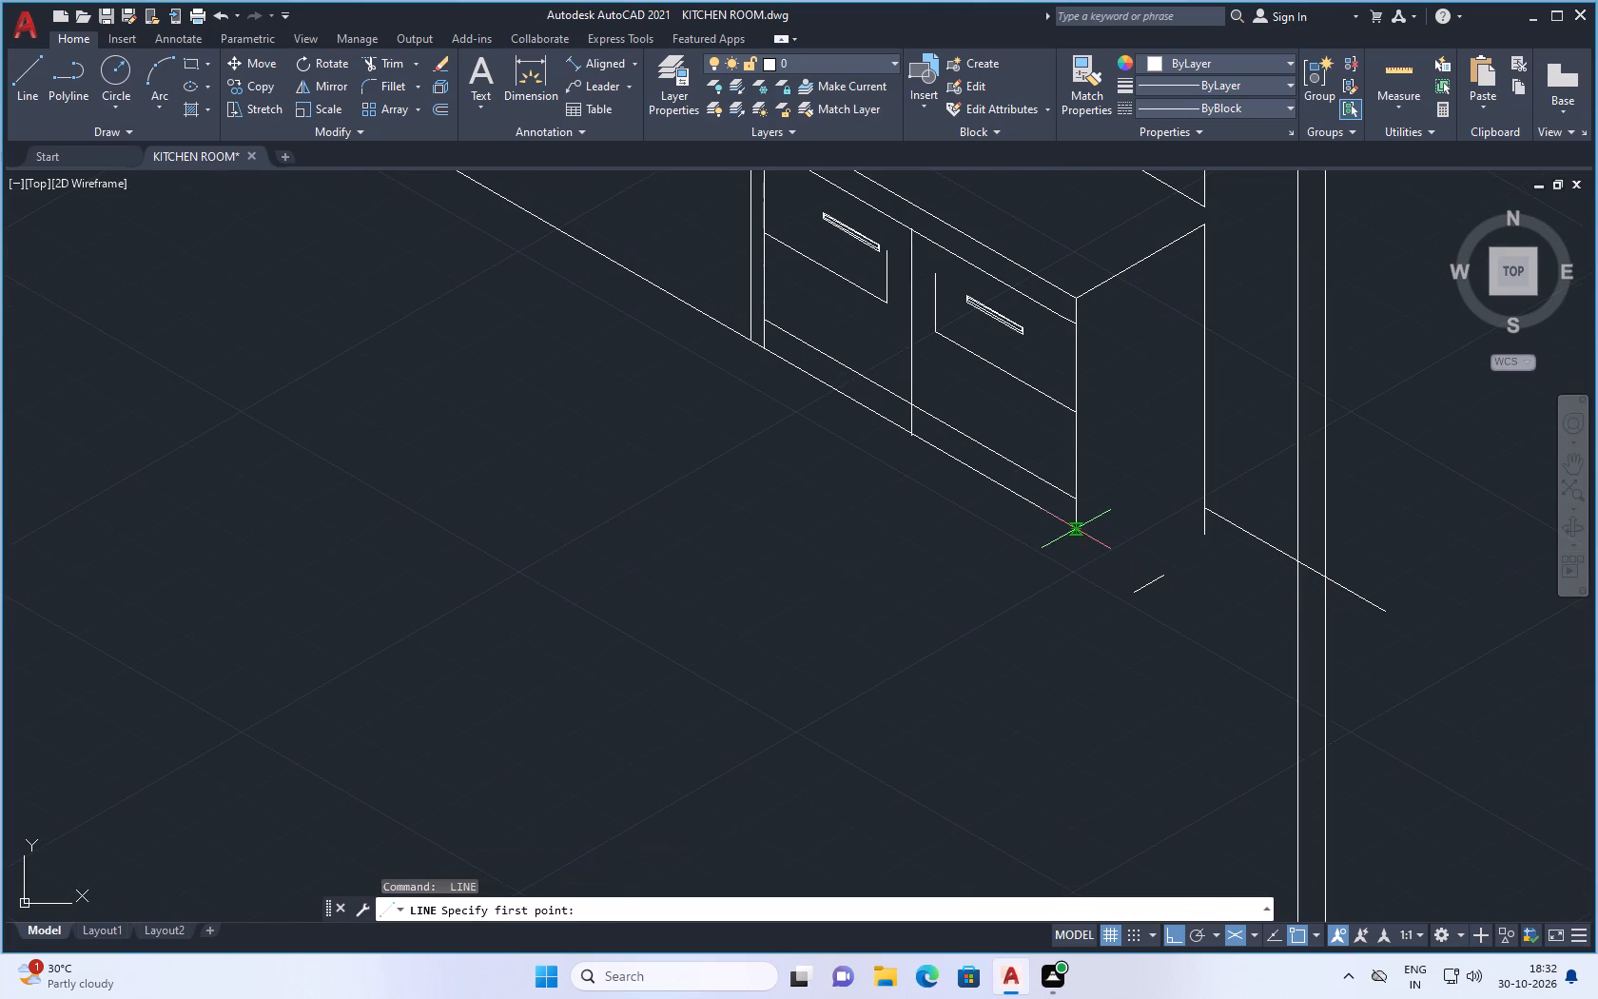
pyautogui.moveTo(1080, 533); pyautogui.dragTo(1088, 527)
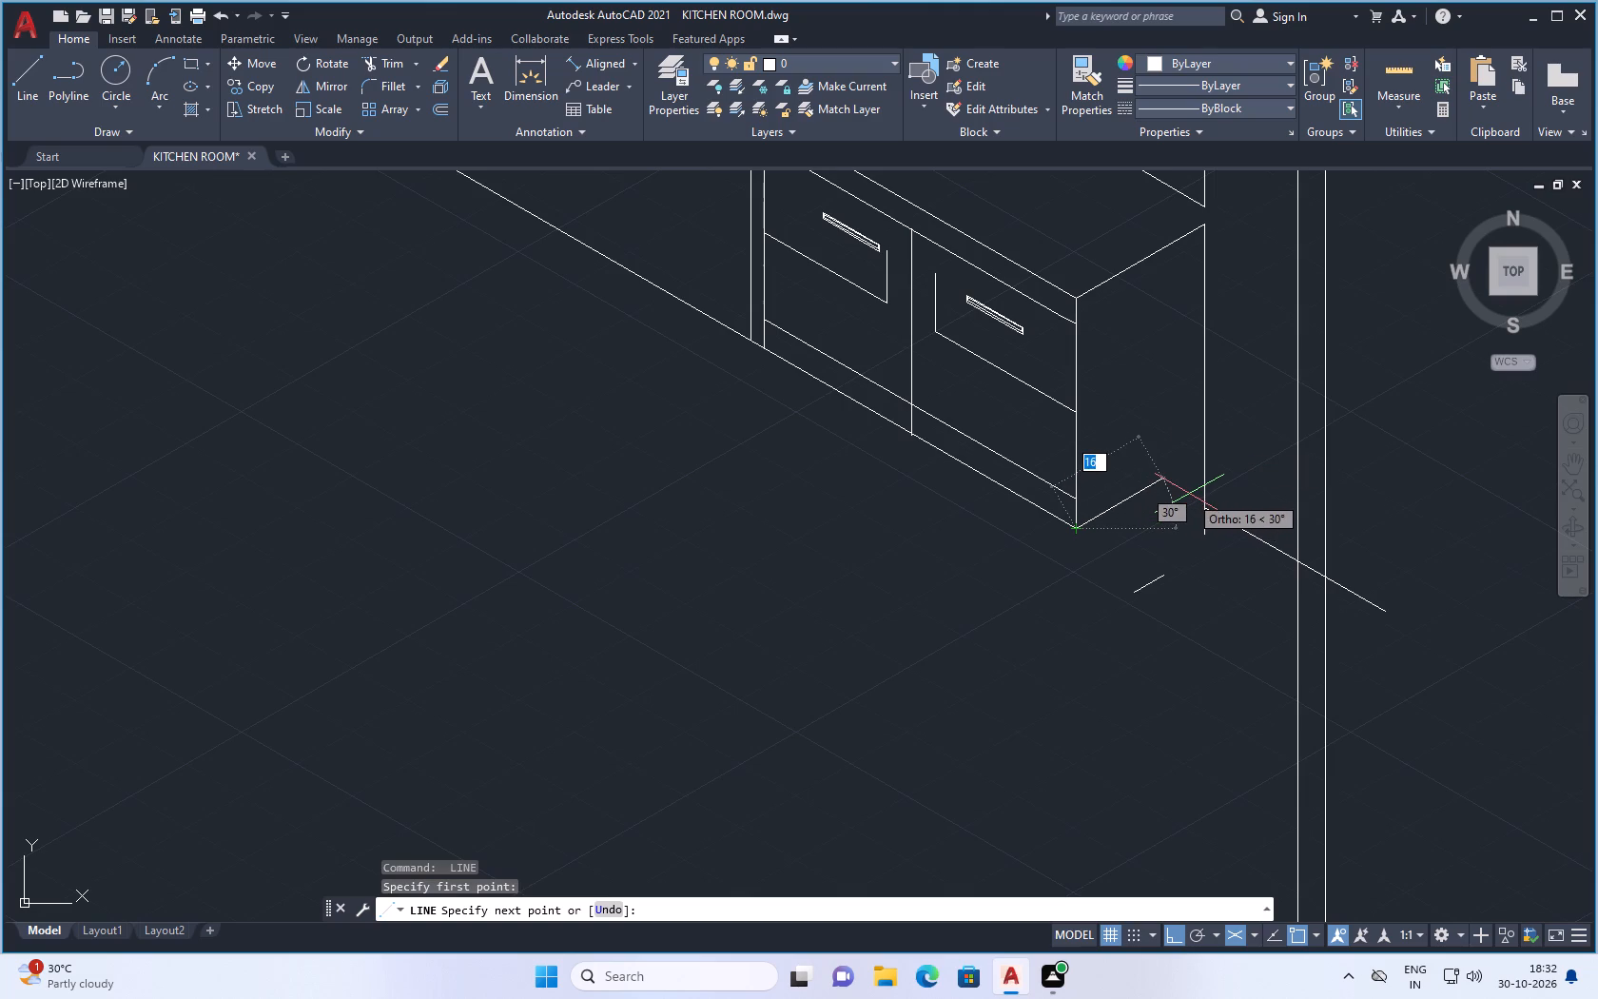
pyautogui.click(1193, 490)
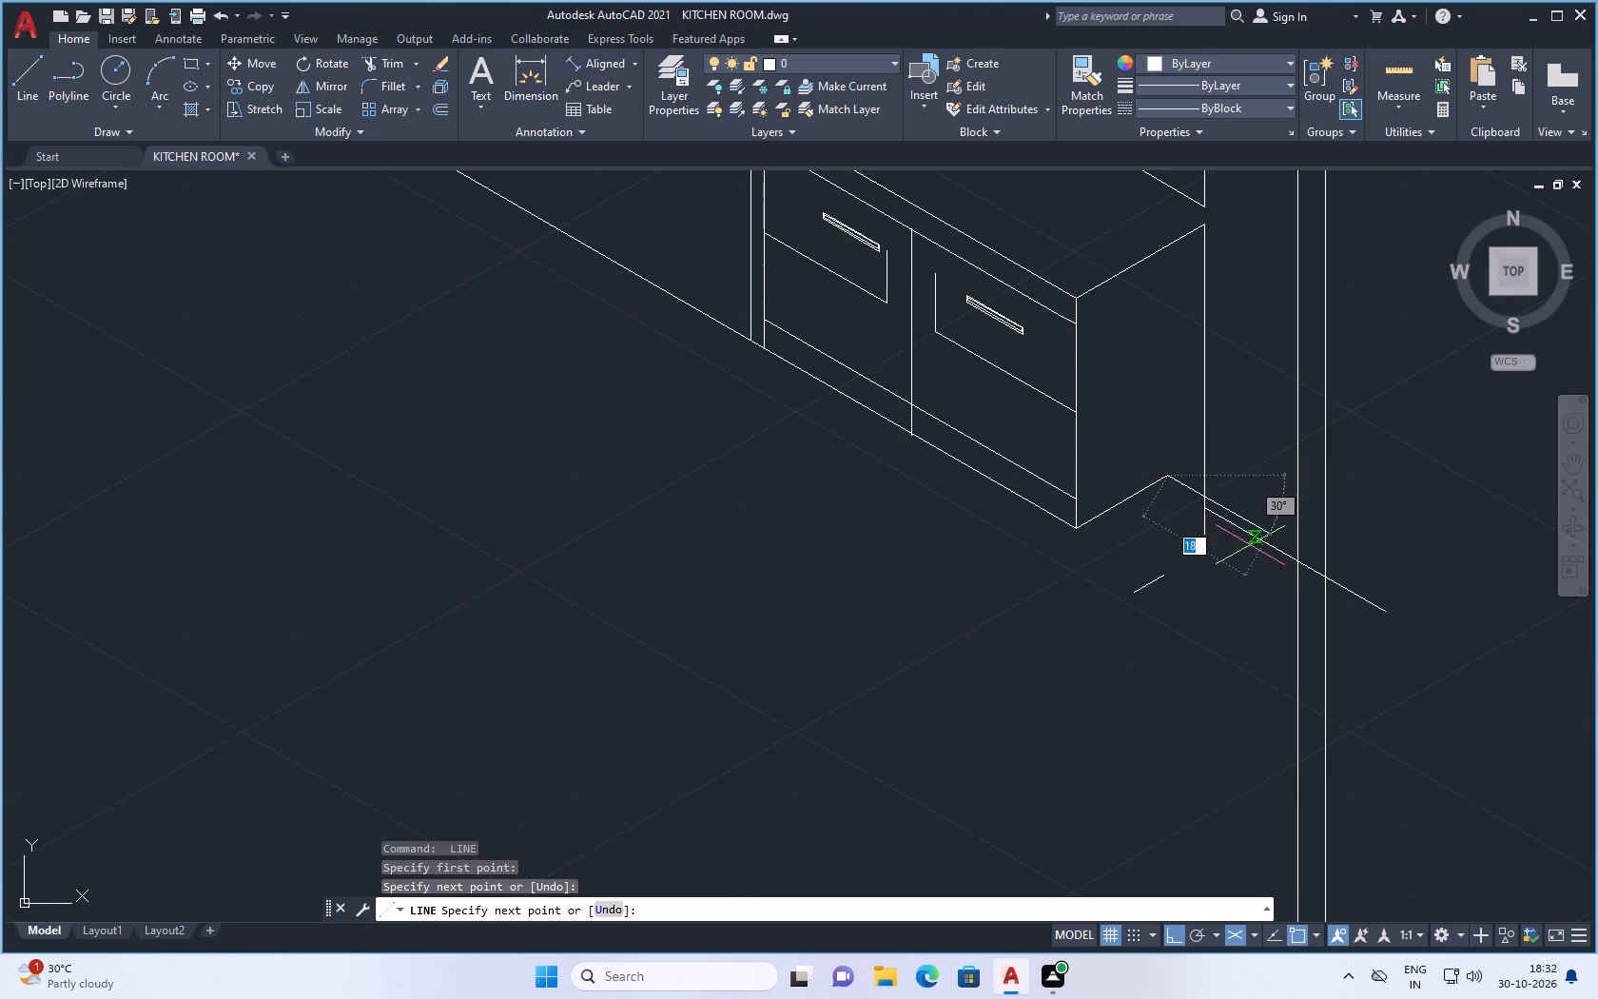
pyautogui.press('Escape')
# Draw a line about 15 long at 150° from the rear edge's floor point, crossing the new bottom edge.
pyautogui.press('space')
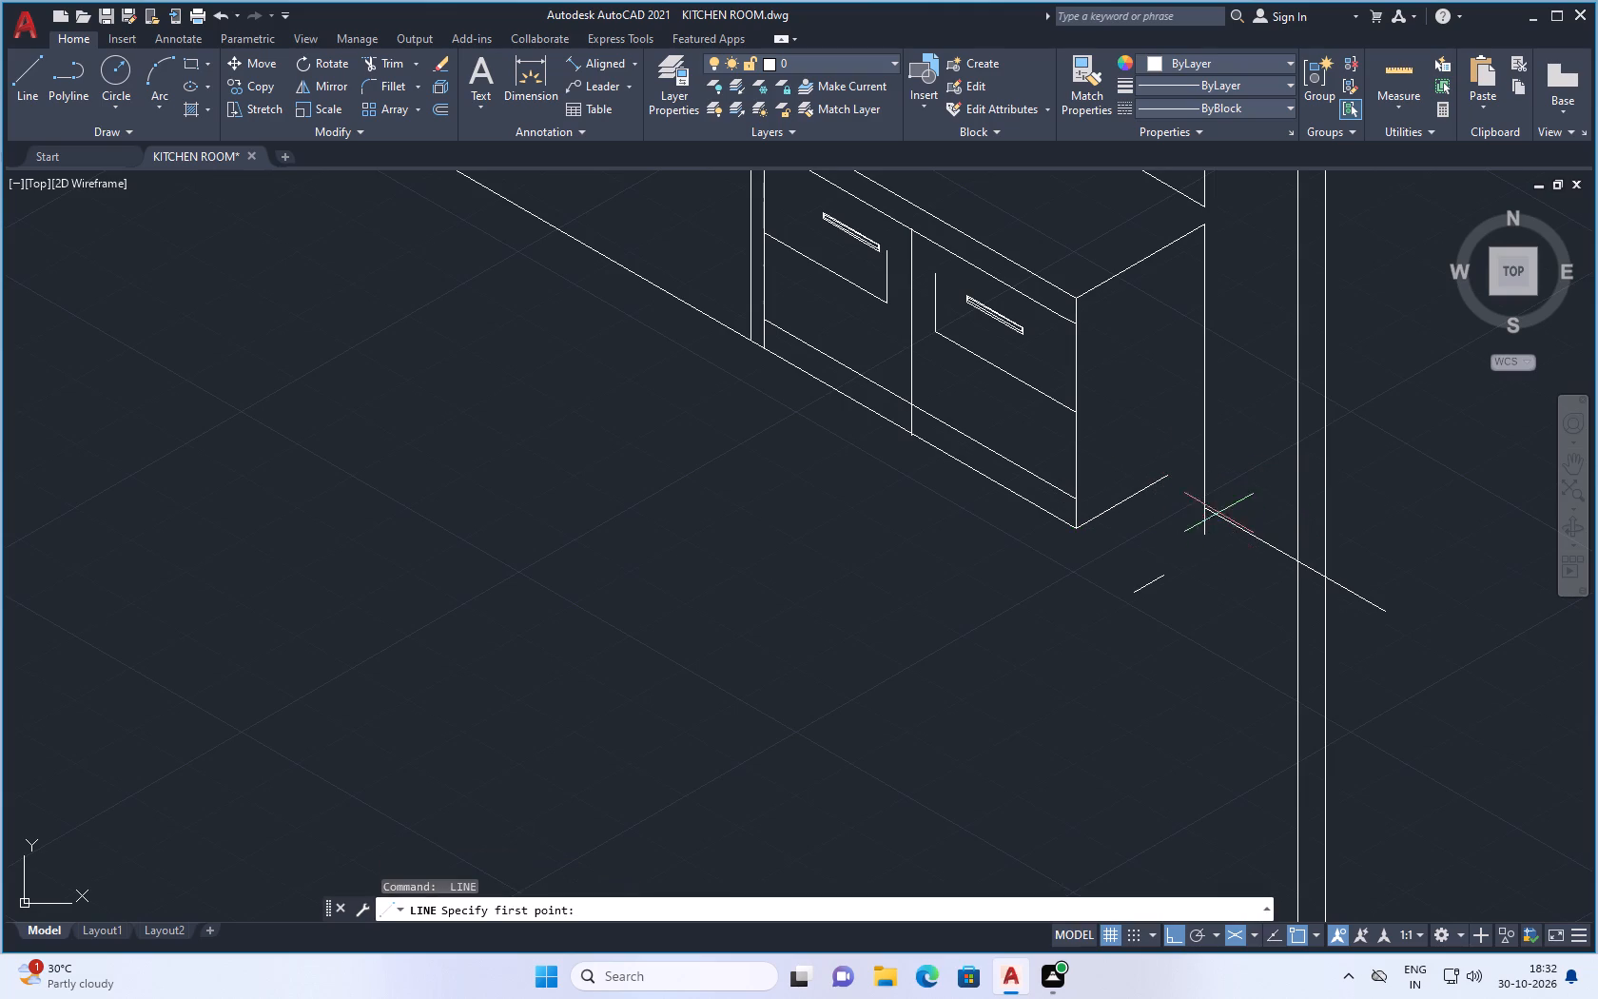
pyautogui.click(1211, 512)
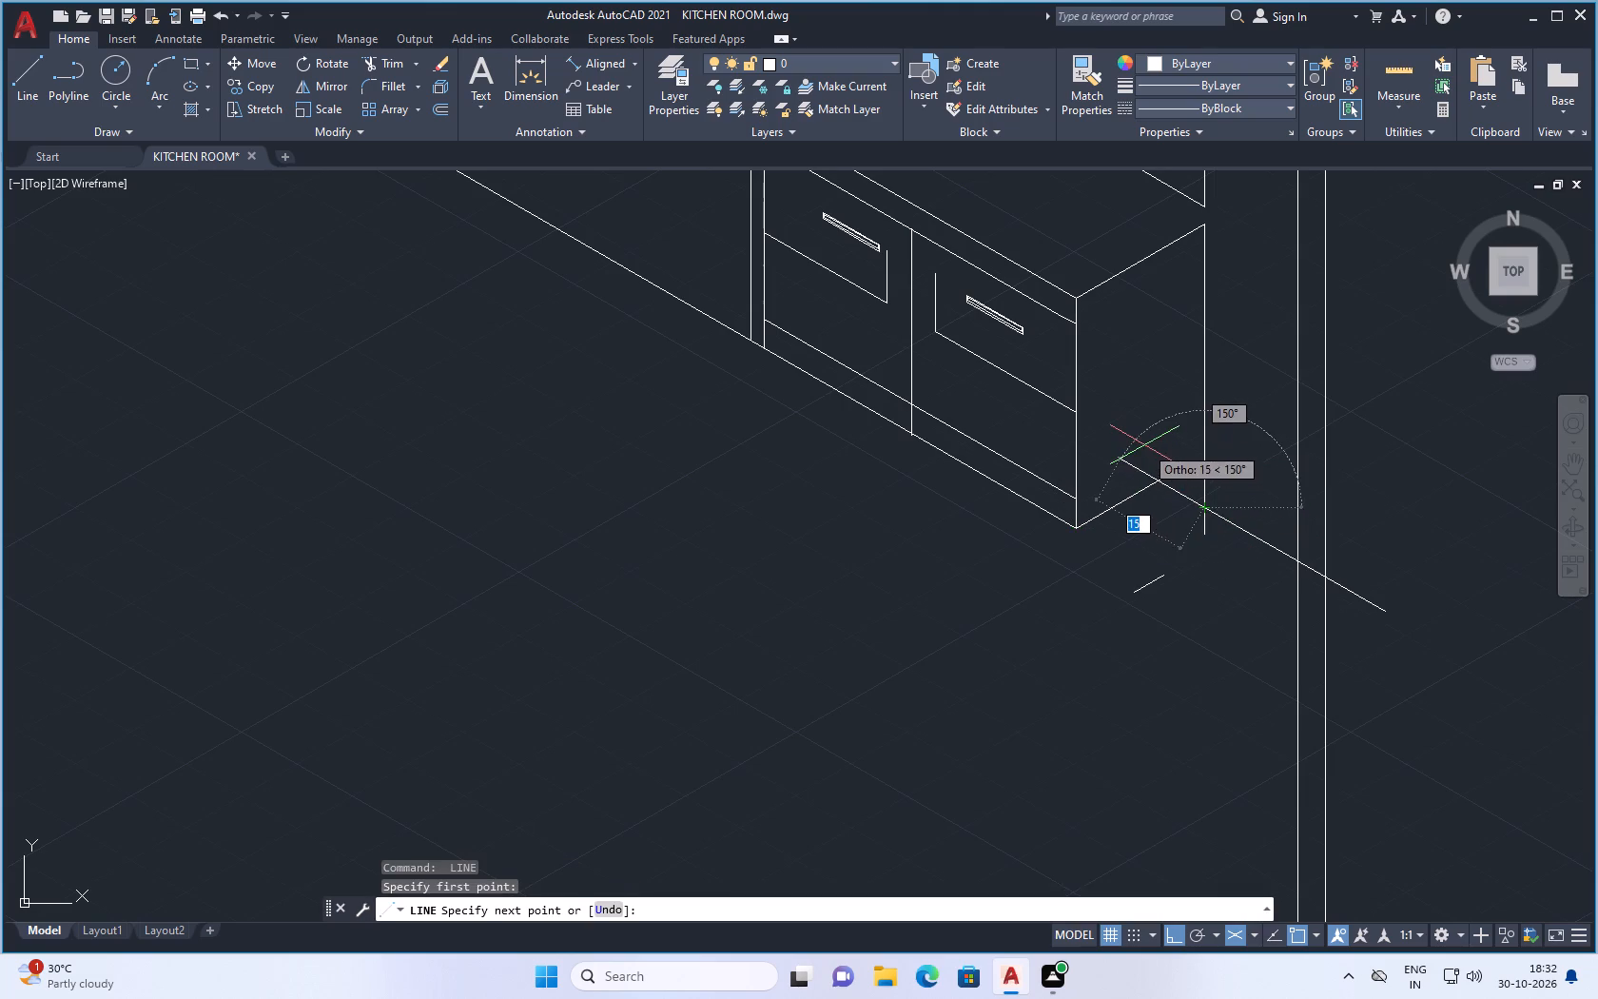
pyautogui.click(1144, 445)
pyautogui.press('Escape')
# Trim both overshoots where the bottom edge and floor line cross, and remove the stray short line below the cabinet.
pyautogui.write('tr')
pyautogui.press('Return')
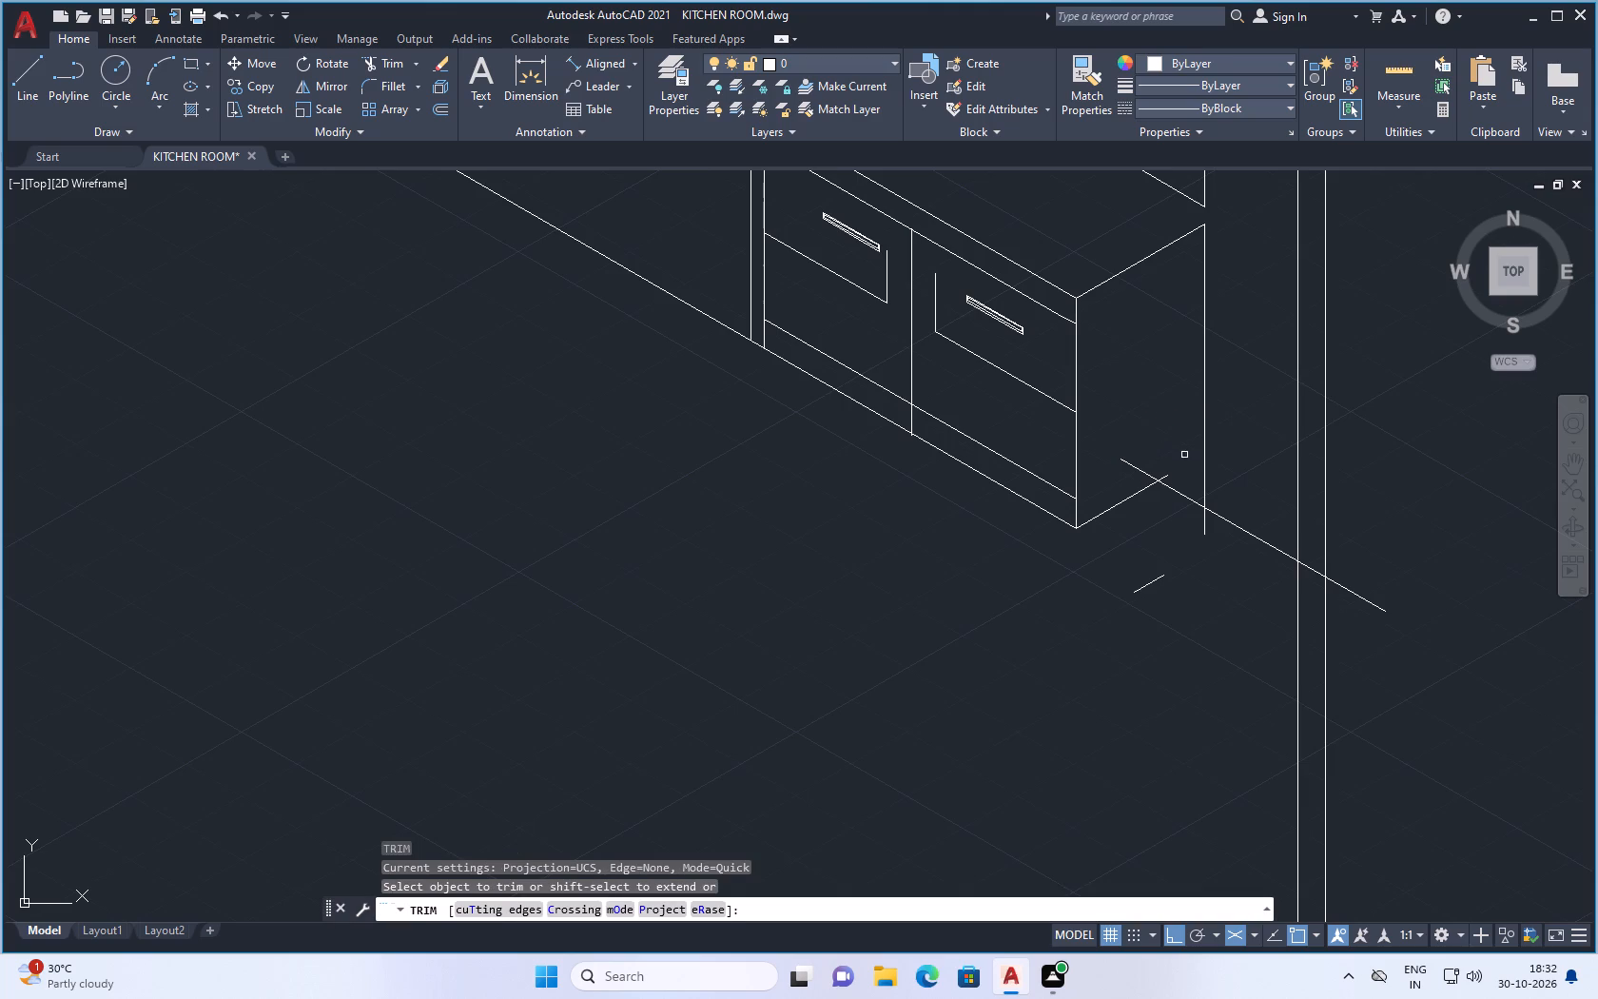
pyautogui.click(1144, 476)
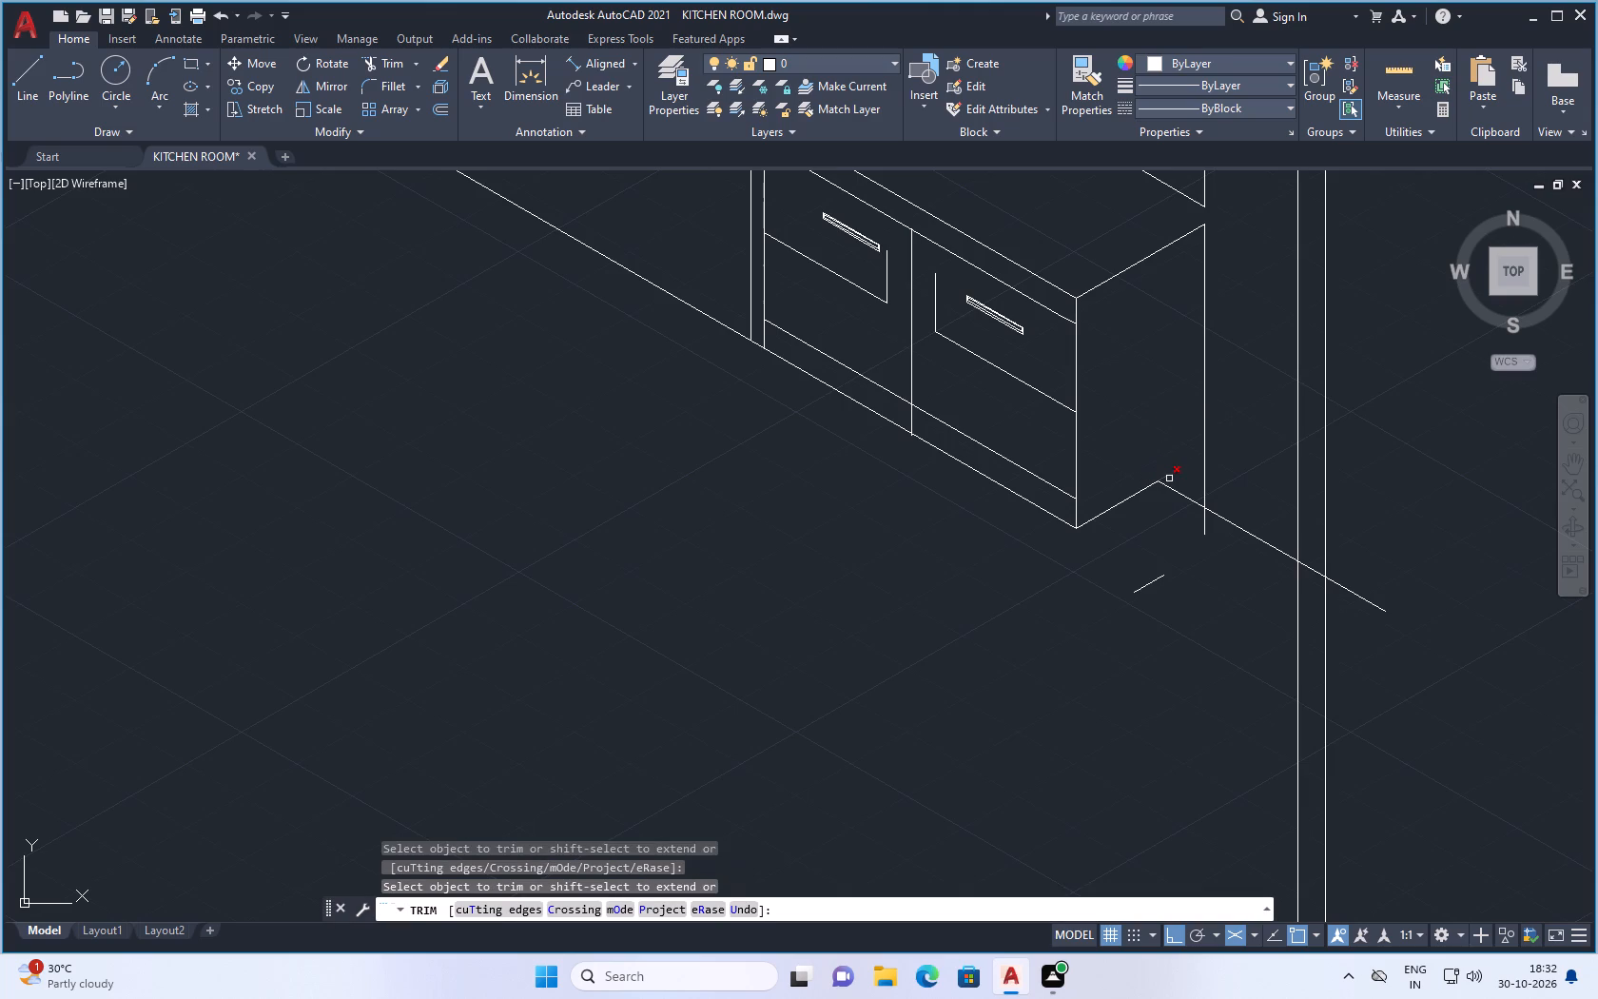
pyautogui.click(1169, 479)
pyautogui.moveTo(1143, 571); pyautogui.dragTo(1169, 614)
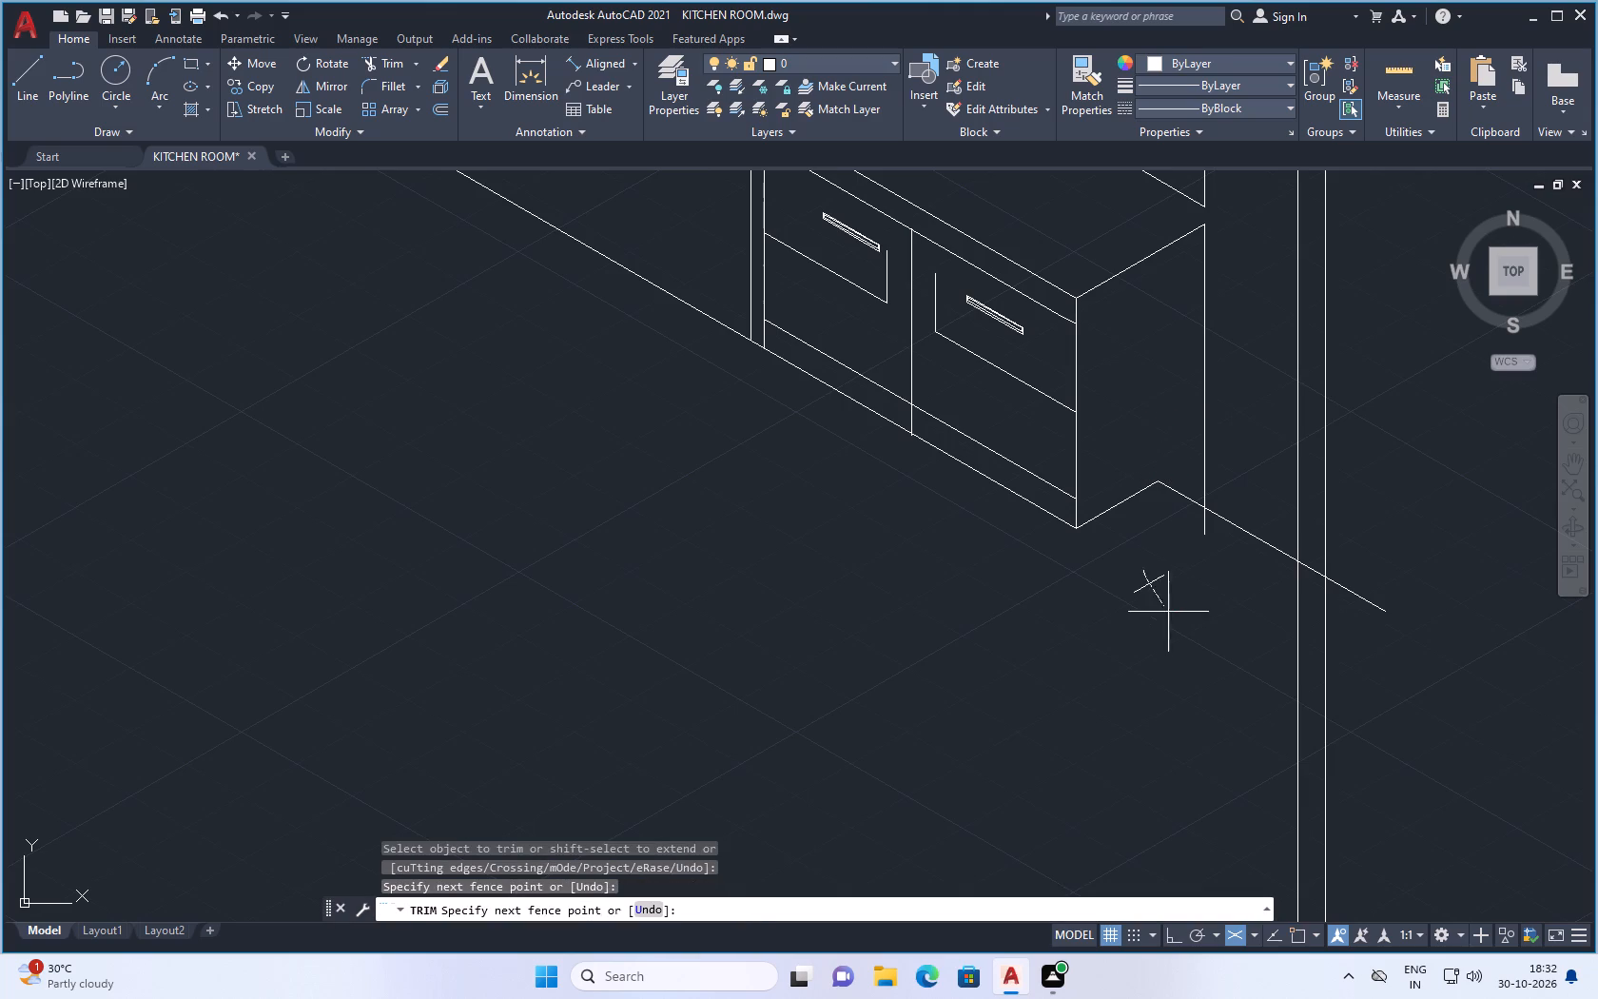
pyautogui.moveTo(1169, 614); pyautogui.dragTo(1171, 616)
pyautogui.scroll(-2, 1168, 598)
pyautogui.press('Escape')
# Trim the end panel's rear edge below the floor line and the floor line beyond the outer wall line.
pyautogui.scroll(2, 1157, 583)
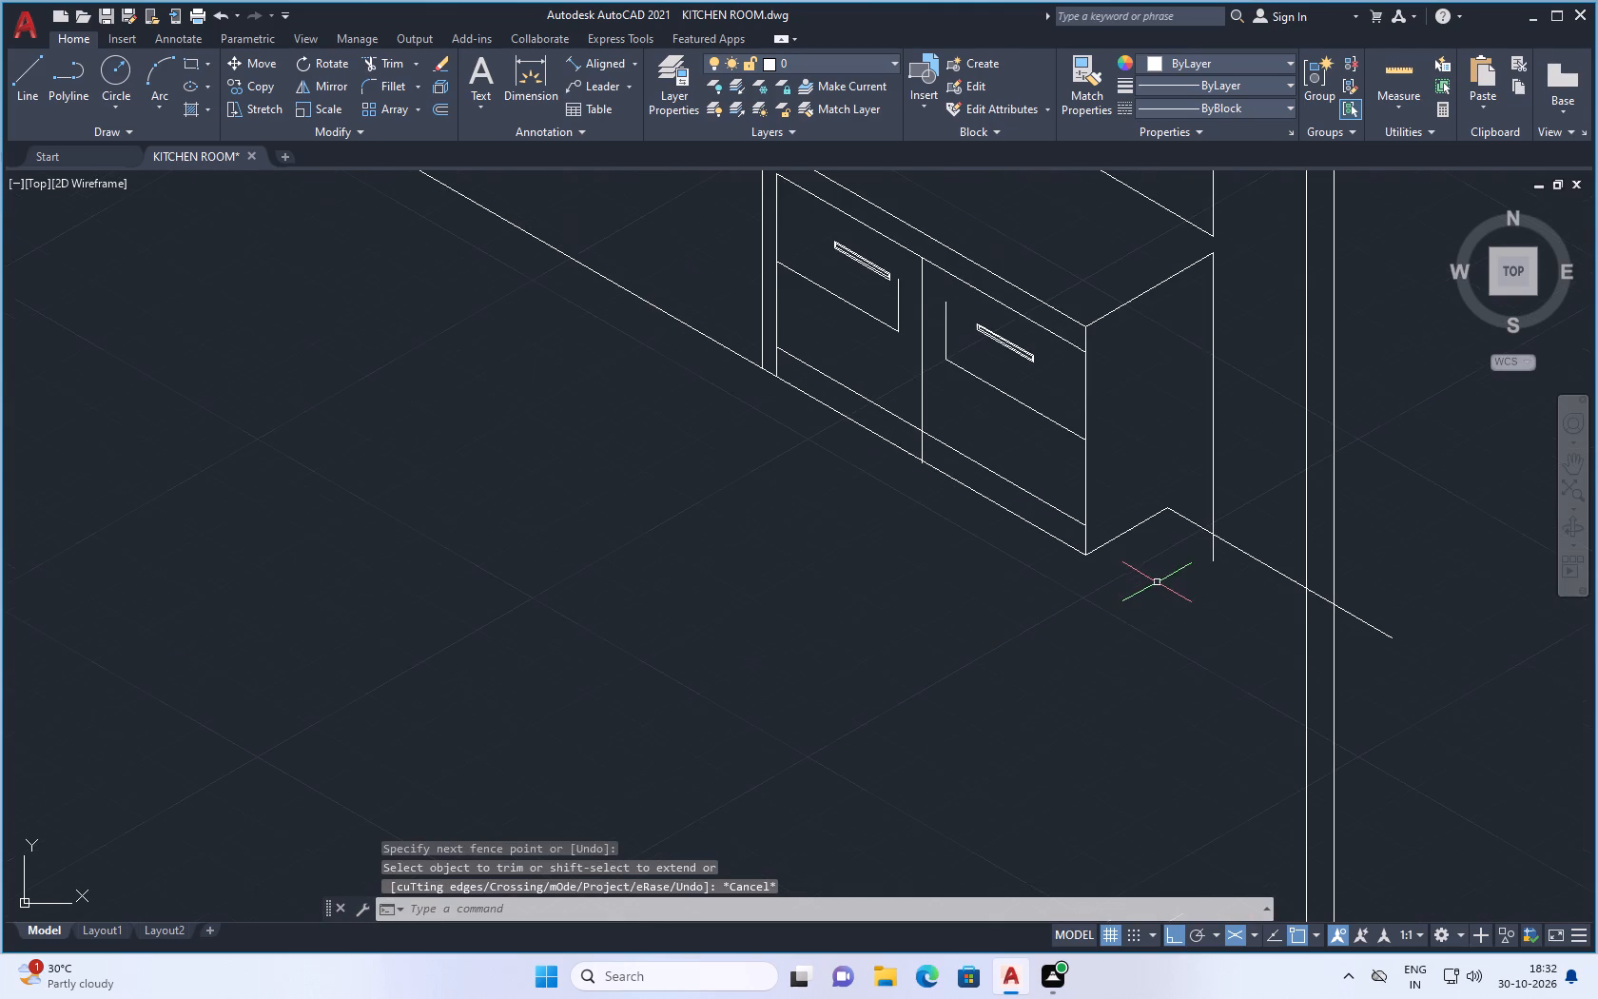
pyautogui.press('t')
pyautogui.press('r')
pyautogui.press('Return')
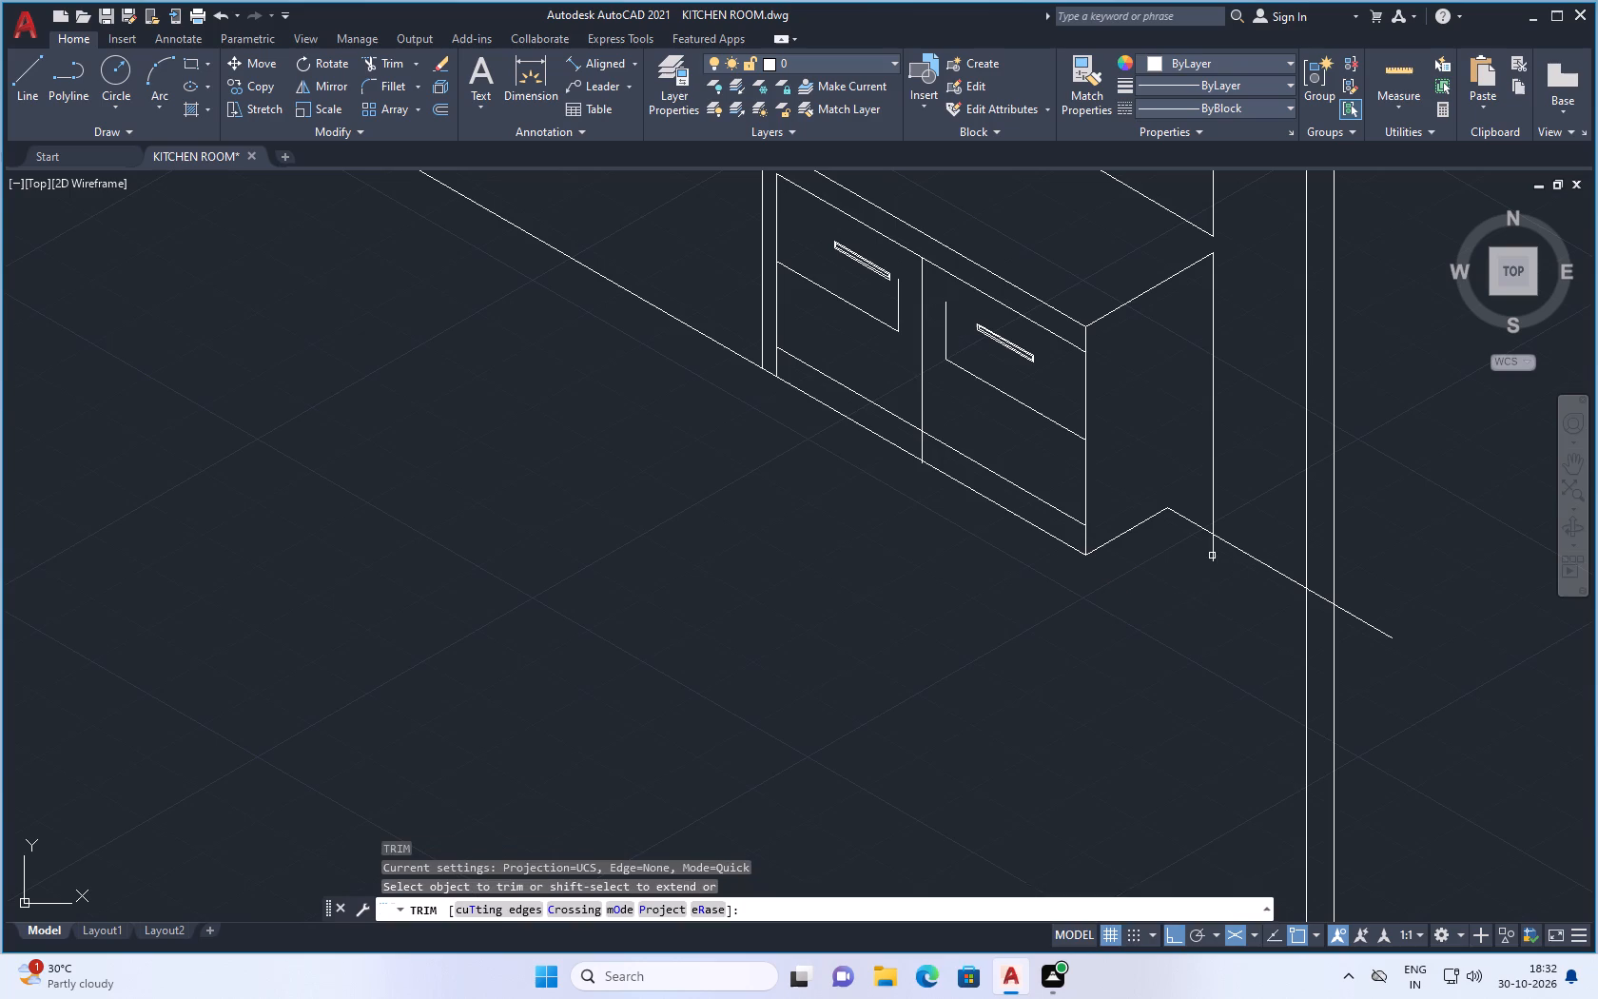
pyautogui.doubleClick(1210, 556)
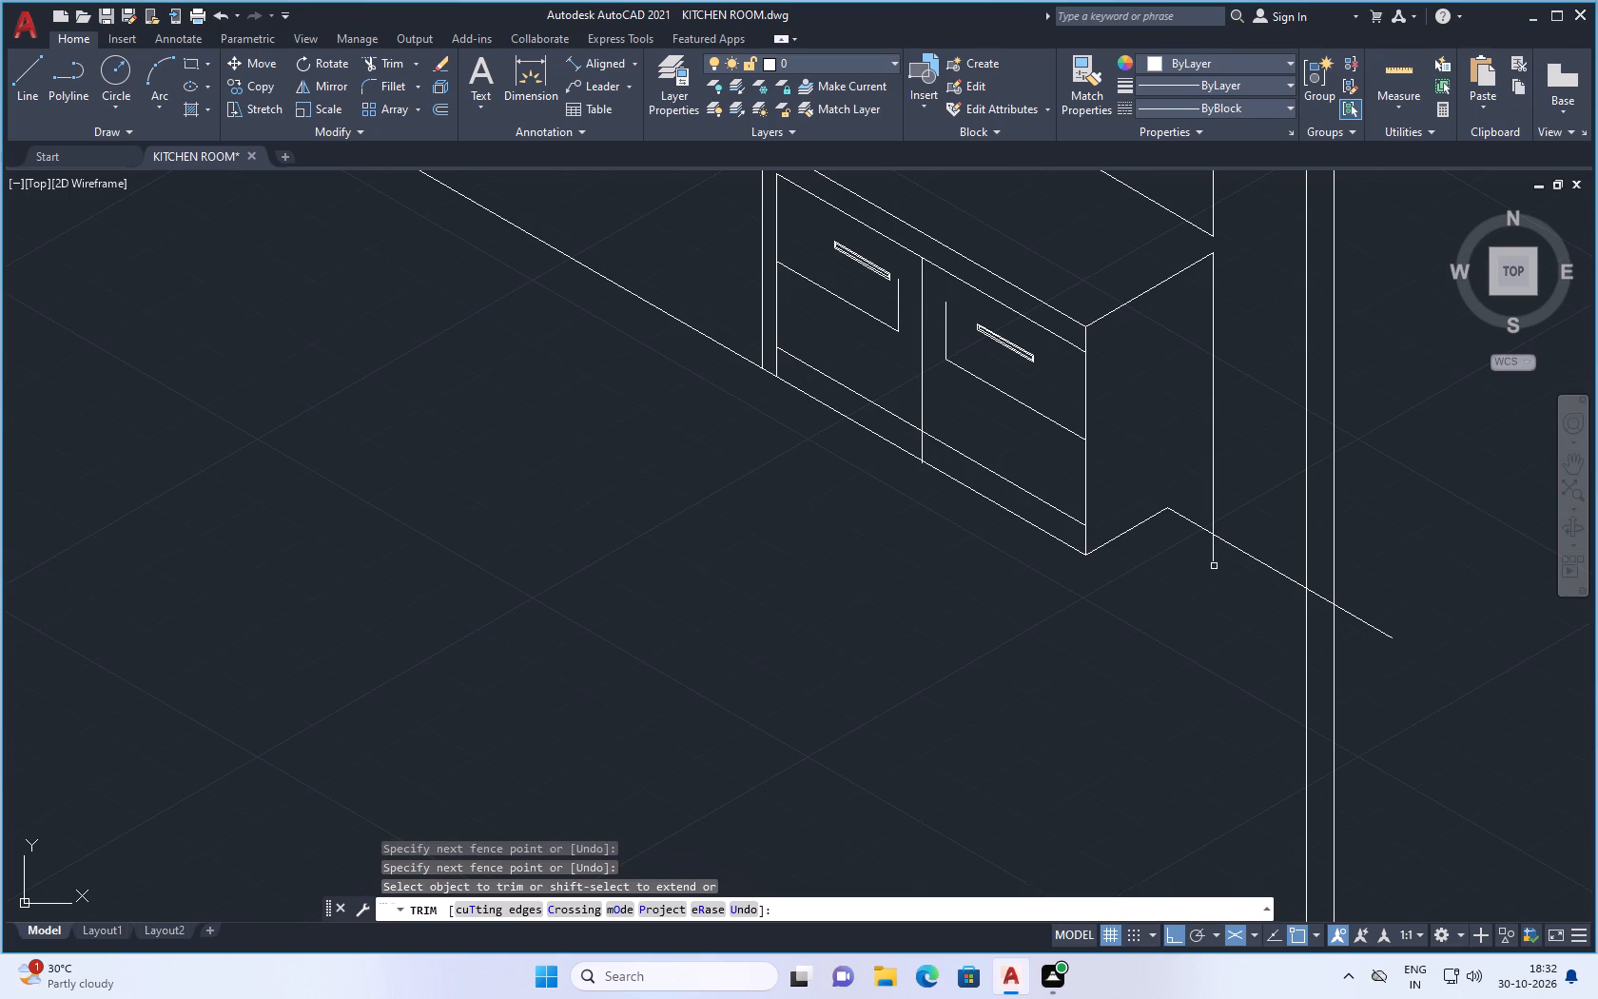
pyautogui.click(1214, 557)
pyautogui.scroll(-2, 1155, 578)
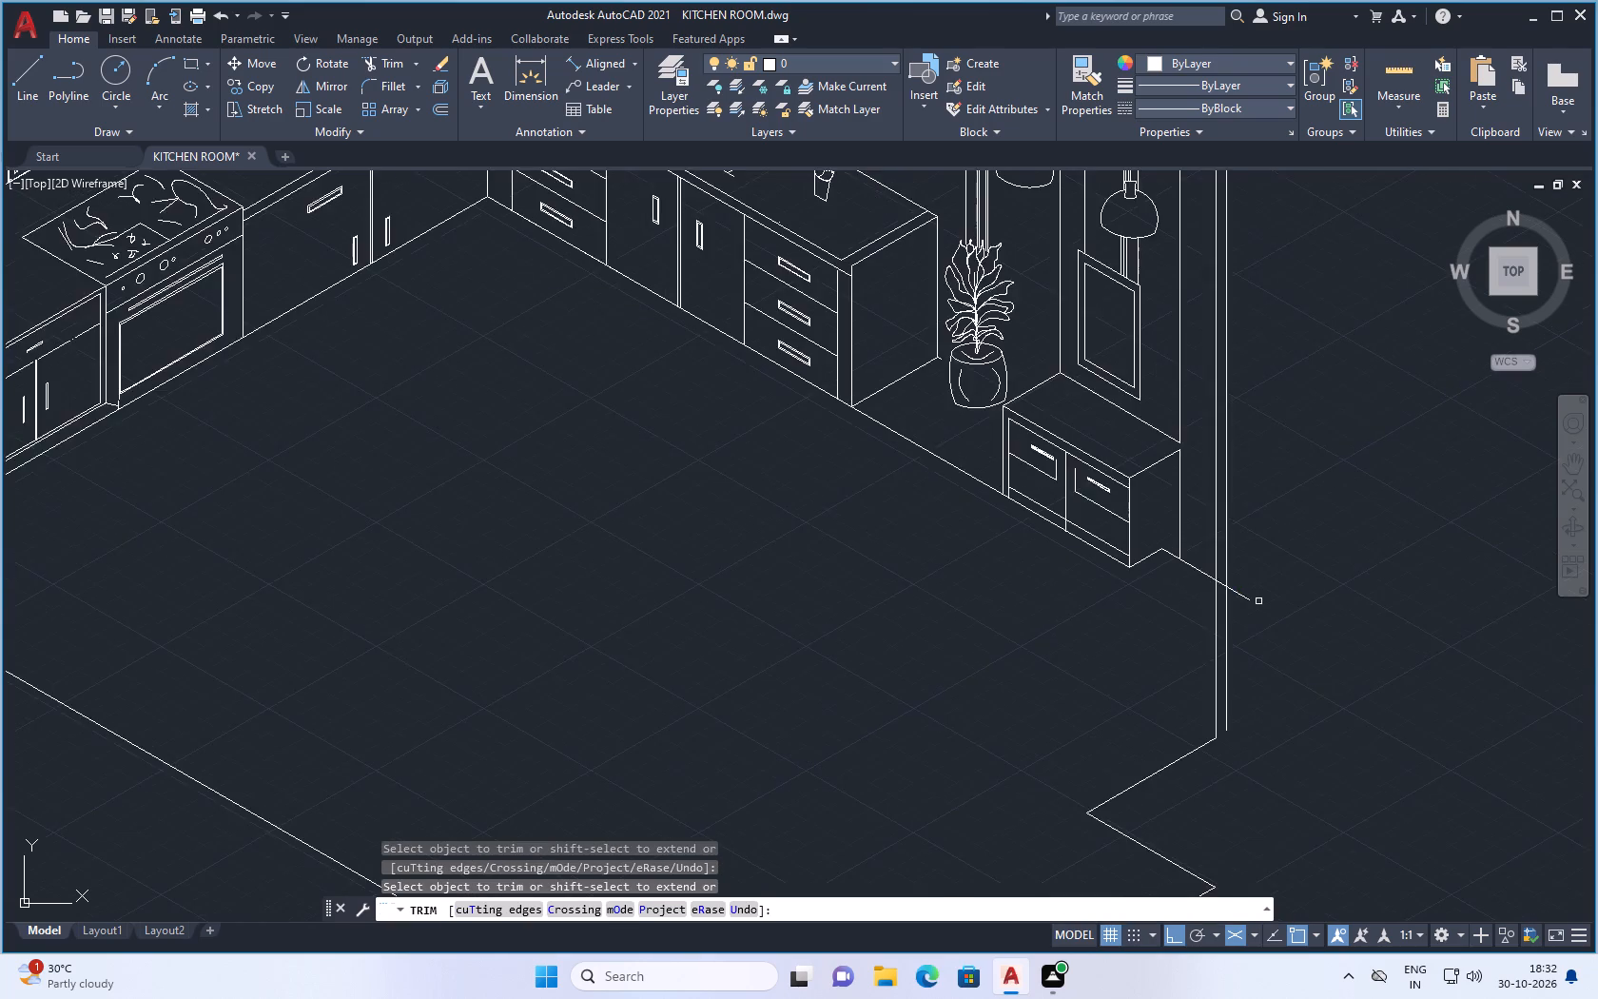
pyautogui.scroll(2, 1258, 603)
pyautogui.moveTo(1212, 583); pyautogui.dragTo(1212, 570)
pyautogui.moveTo(1207, 587); pyautogui.dragTo(1207, 638)
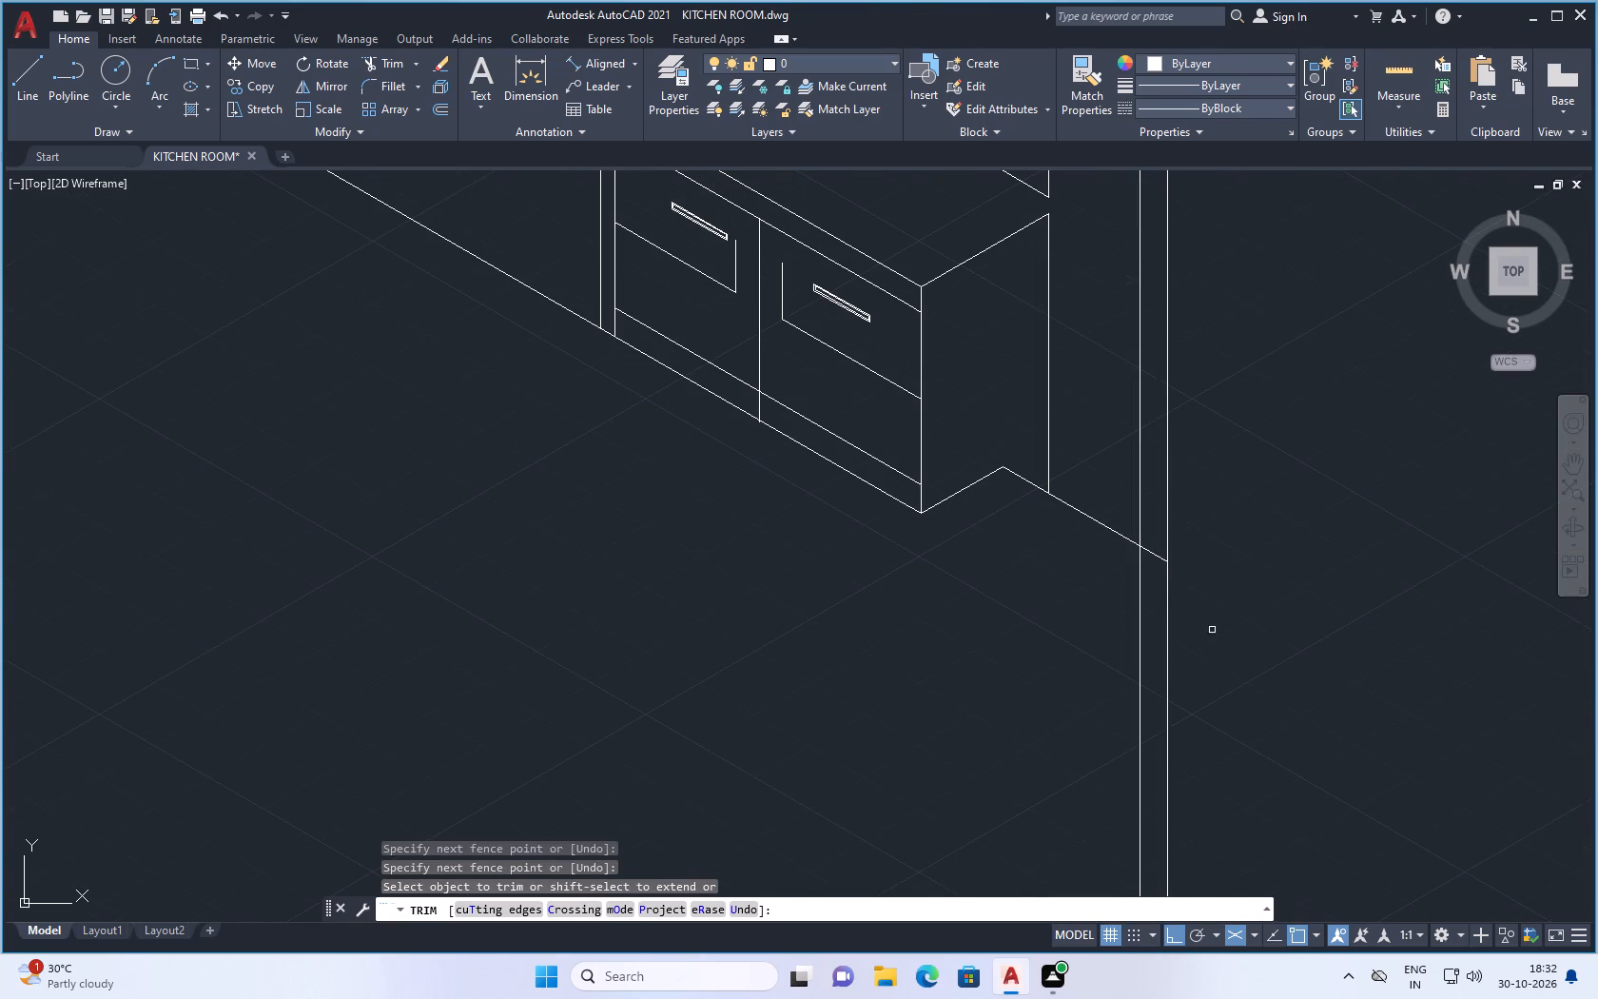
# Trim away the leftover piece of the floor line between the two outer wall lines beside the low cabinet.
pyautogui.scroll(-2, 1213, 628)
pyautogui.scroll(2, 1186, 604)
pyautogui.moveTo(1190, 596); pyautogui.dragTo(1185, 612)
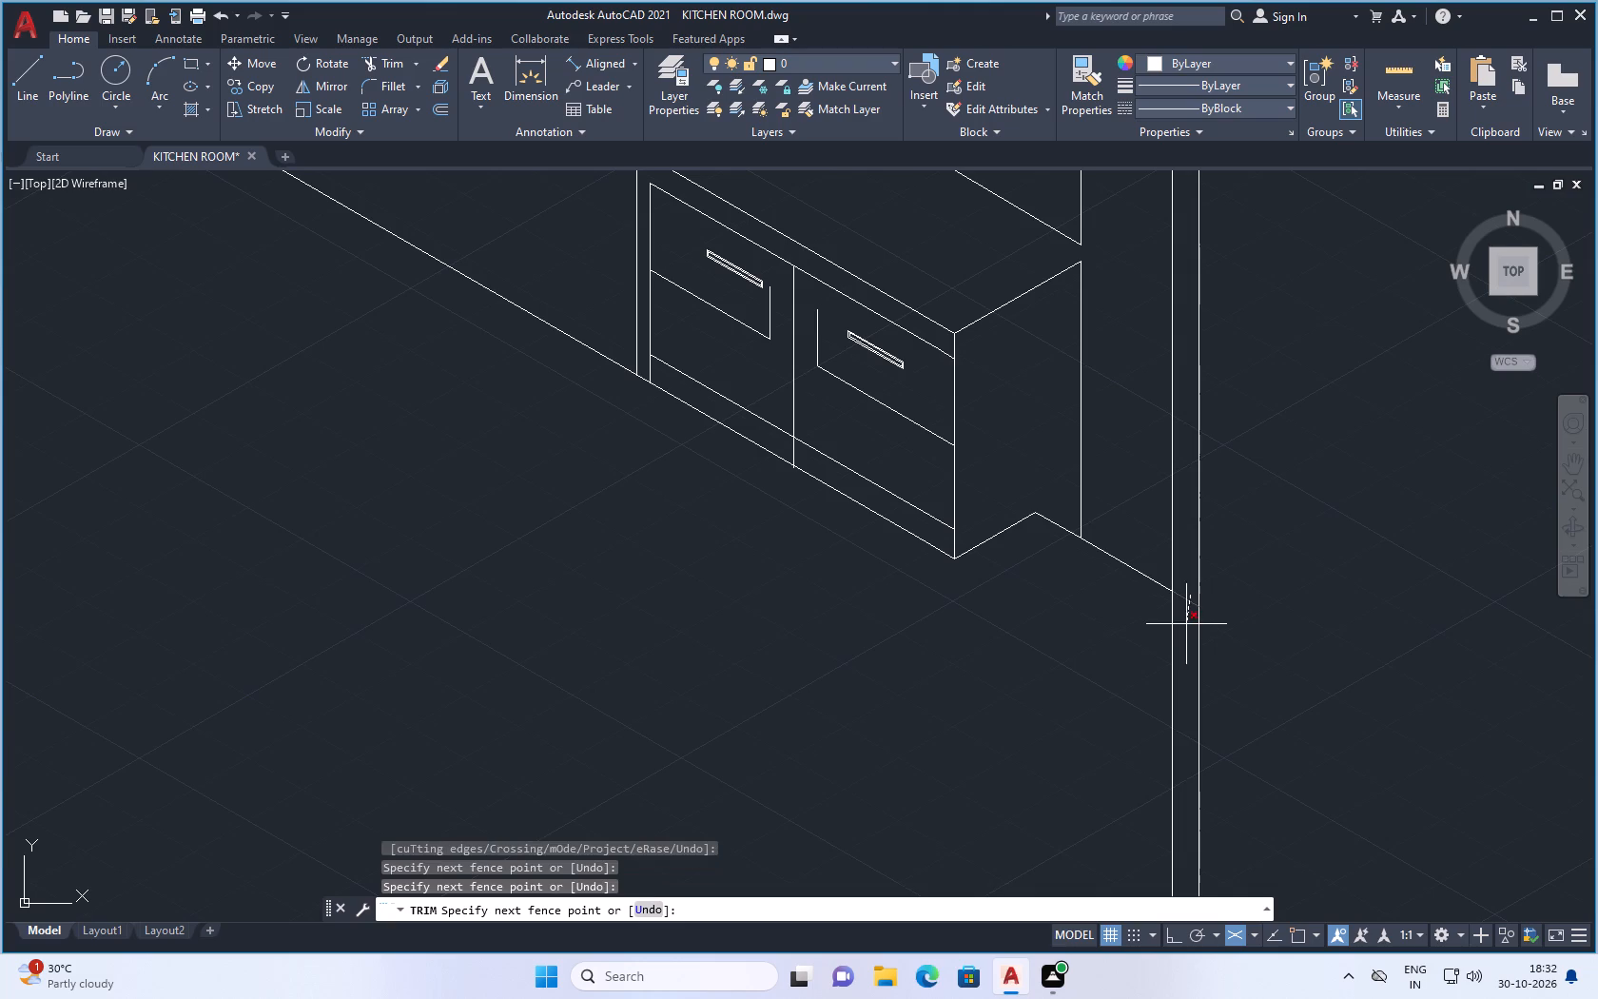
pyautogui.click(1186, 624)
pyautogui.press('Escape')
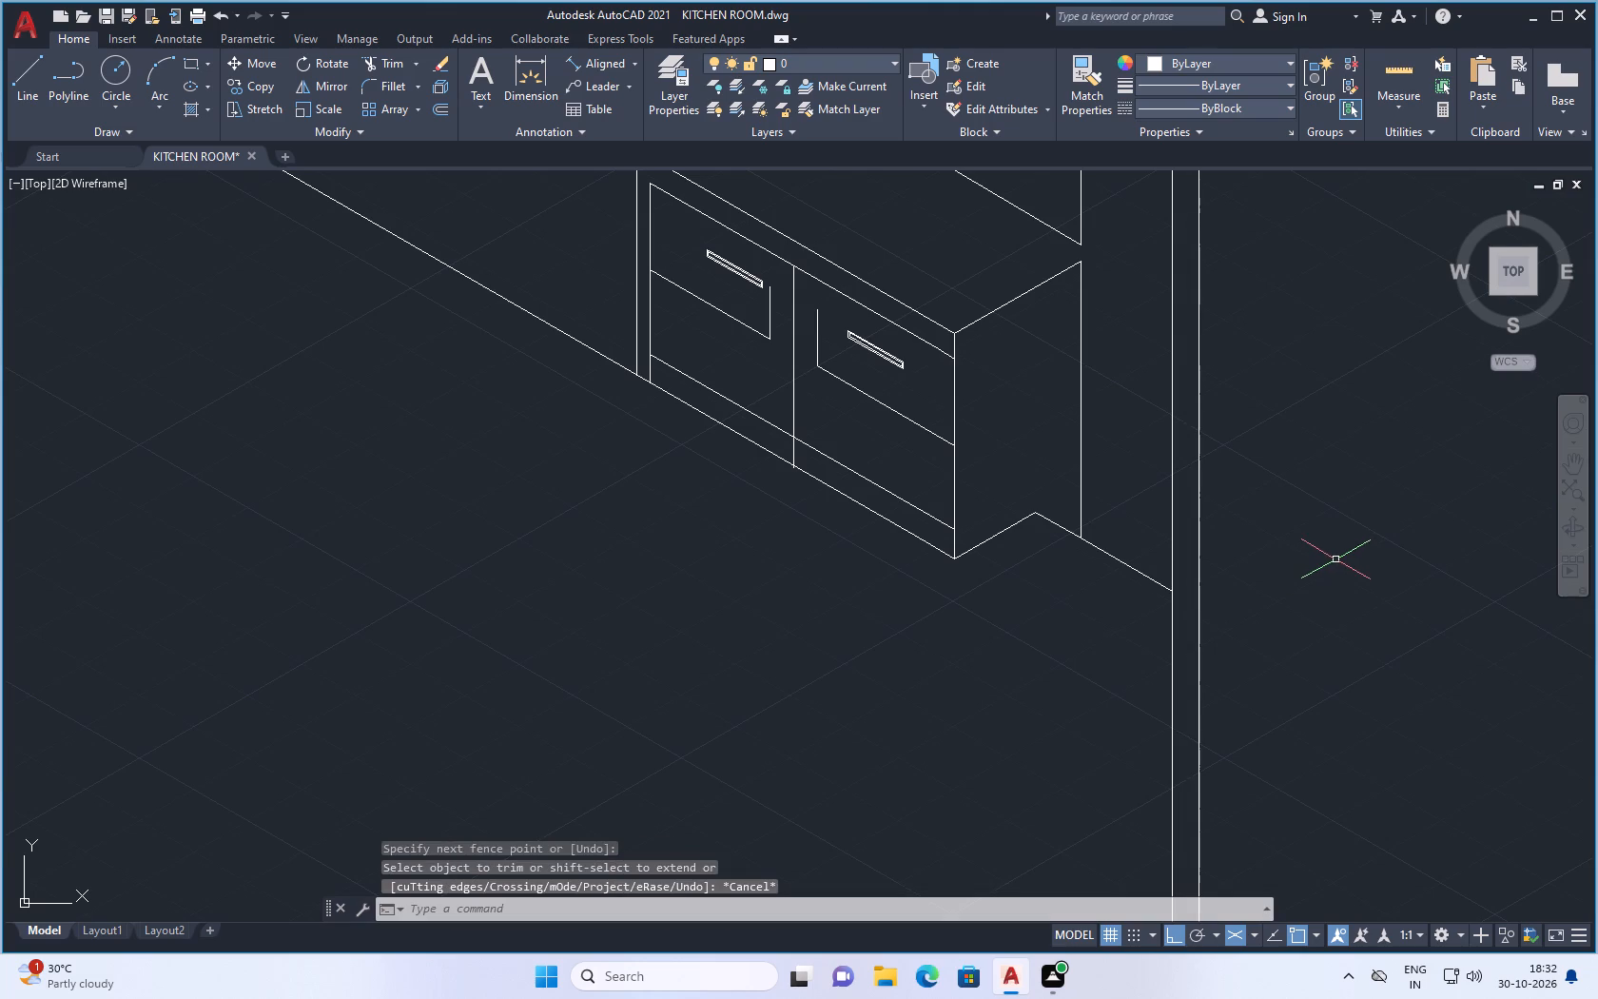
# Save the kitchen room drawing.
pyautogui.hotkey('ctrl', 's')
pyautogui.hotkey('ctrl', 's')
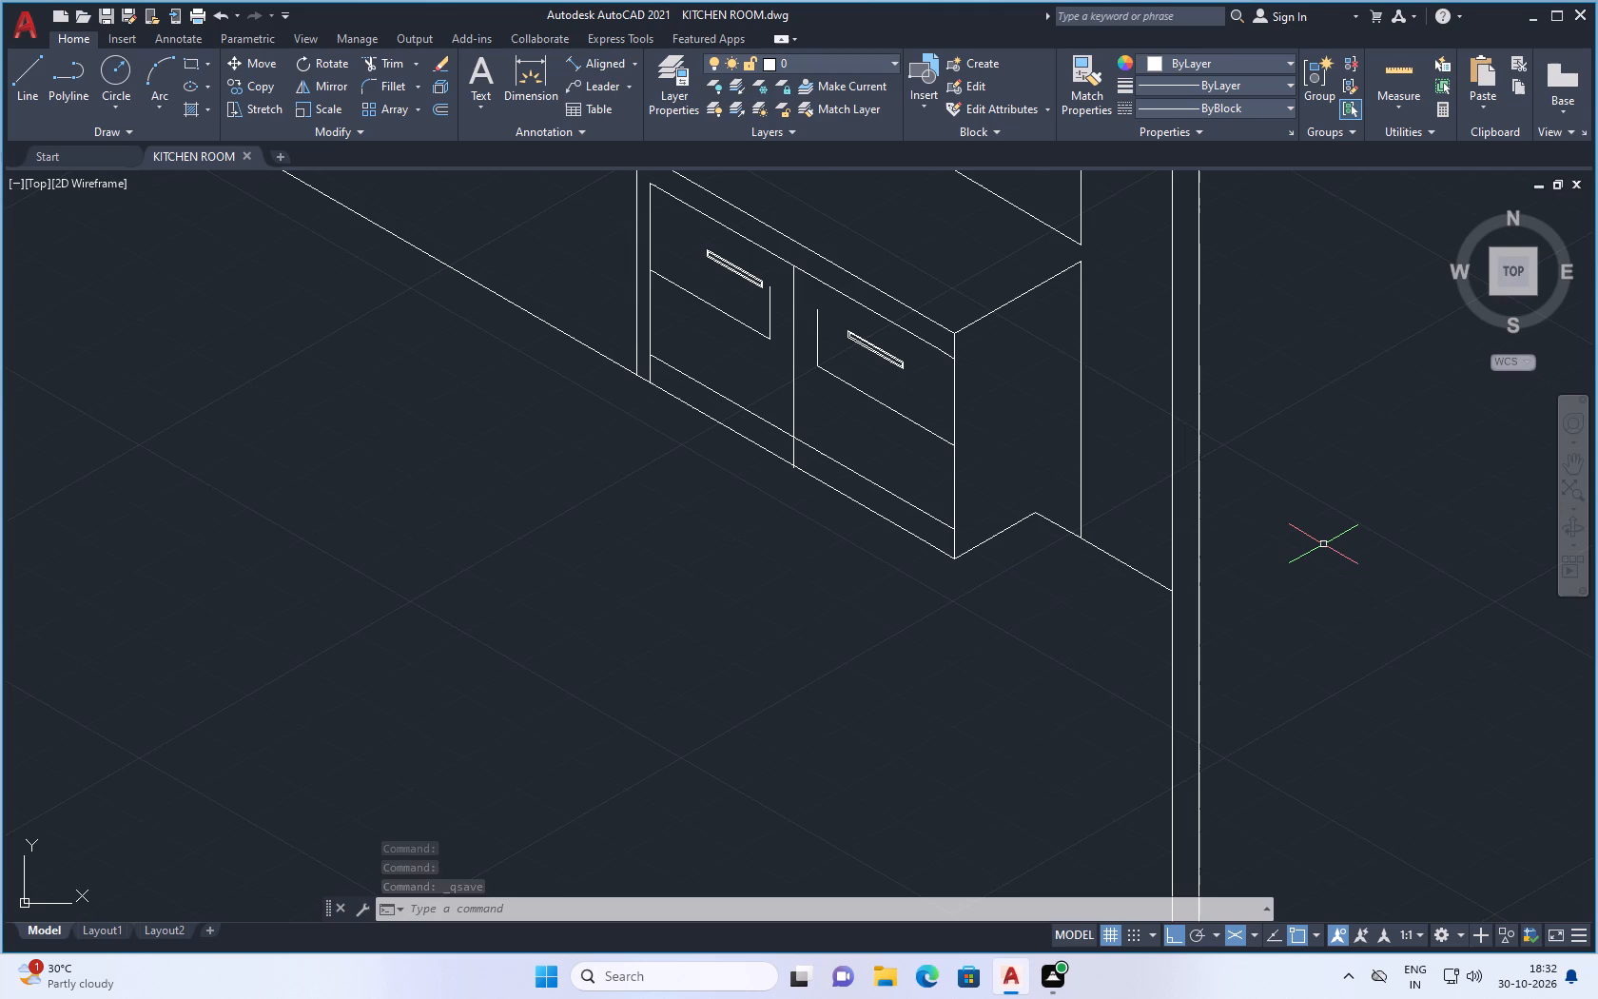
# Examine the whole kitchen drawing, including the cabinet runs, the walls and the open floor outline.
pyautogui.scroll(-1, 1094, 530)
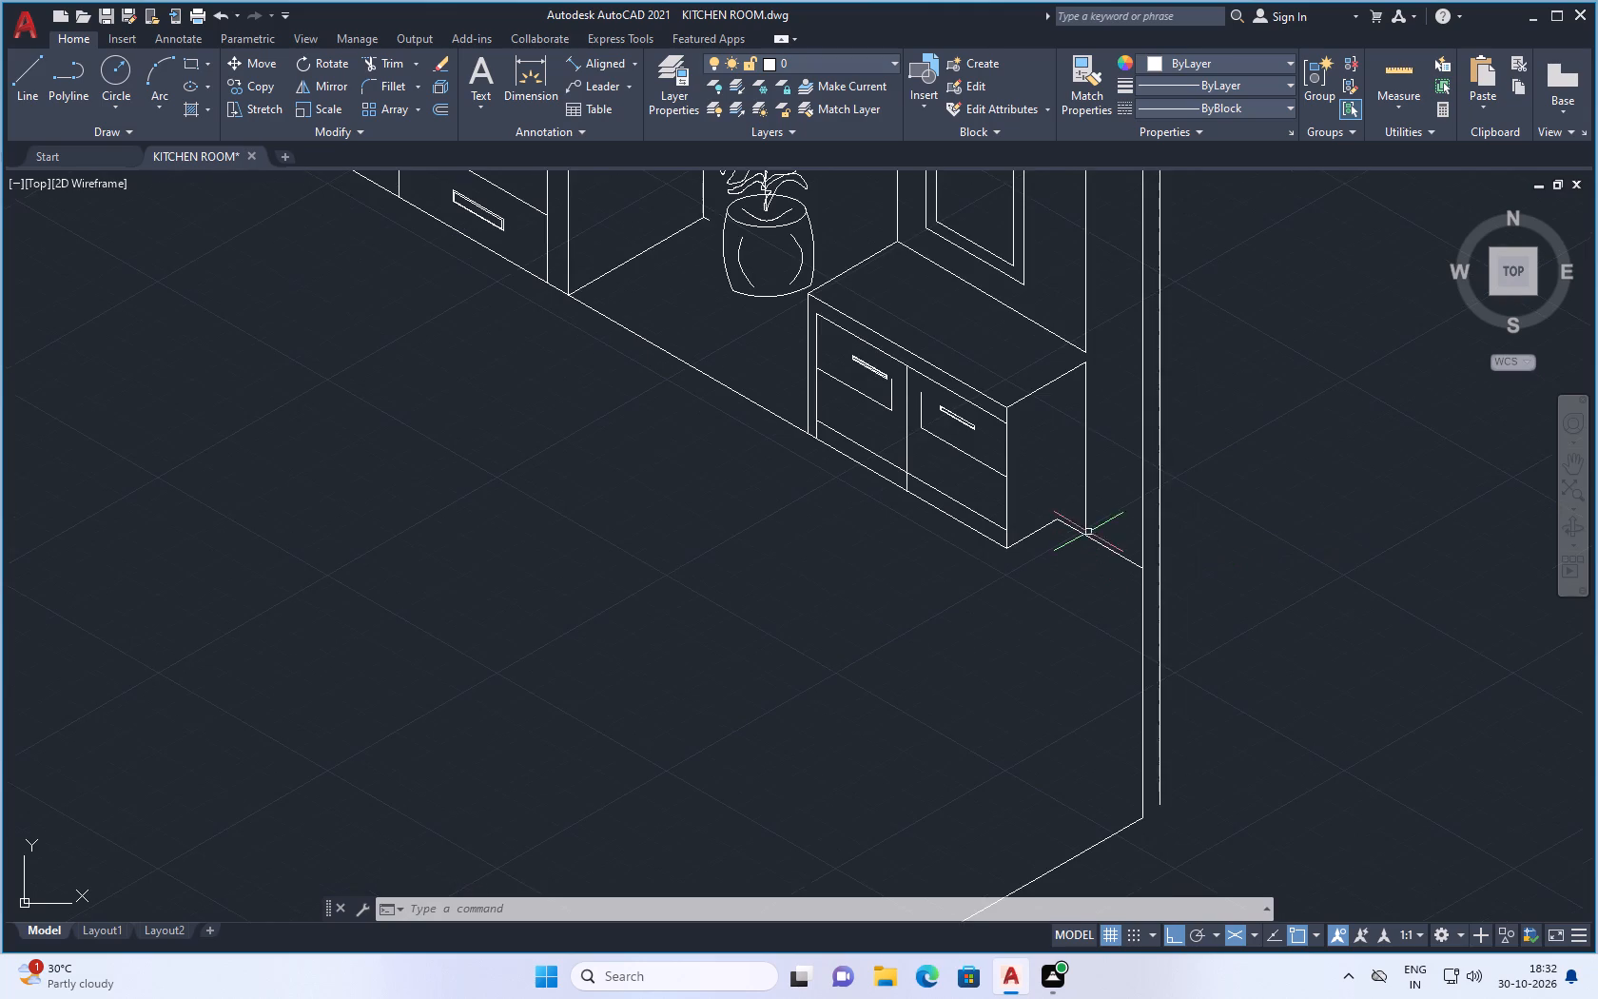
pyautogui.scroll(-2, 1079, 529)
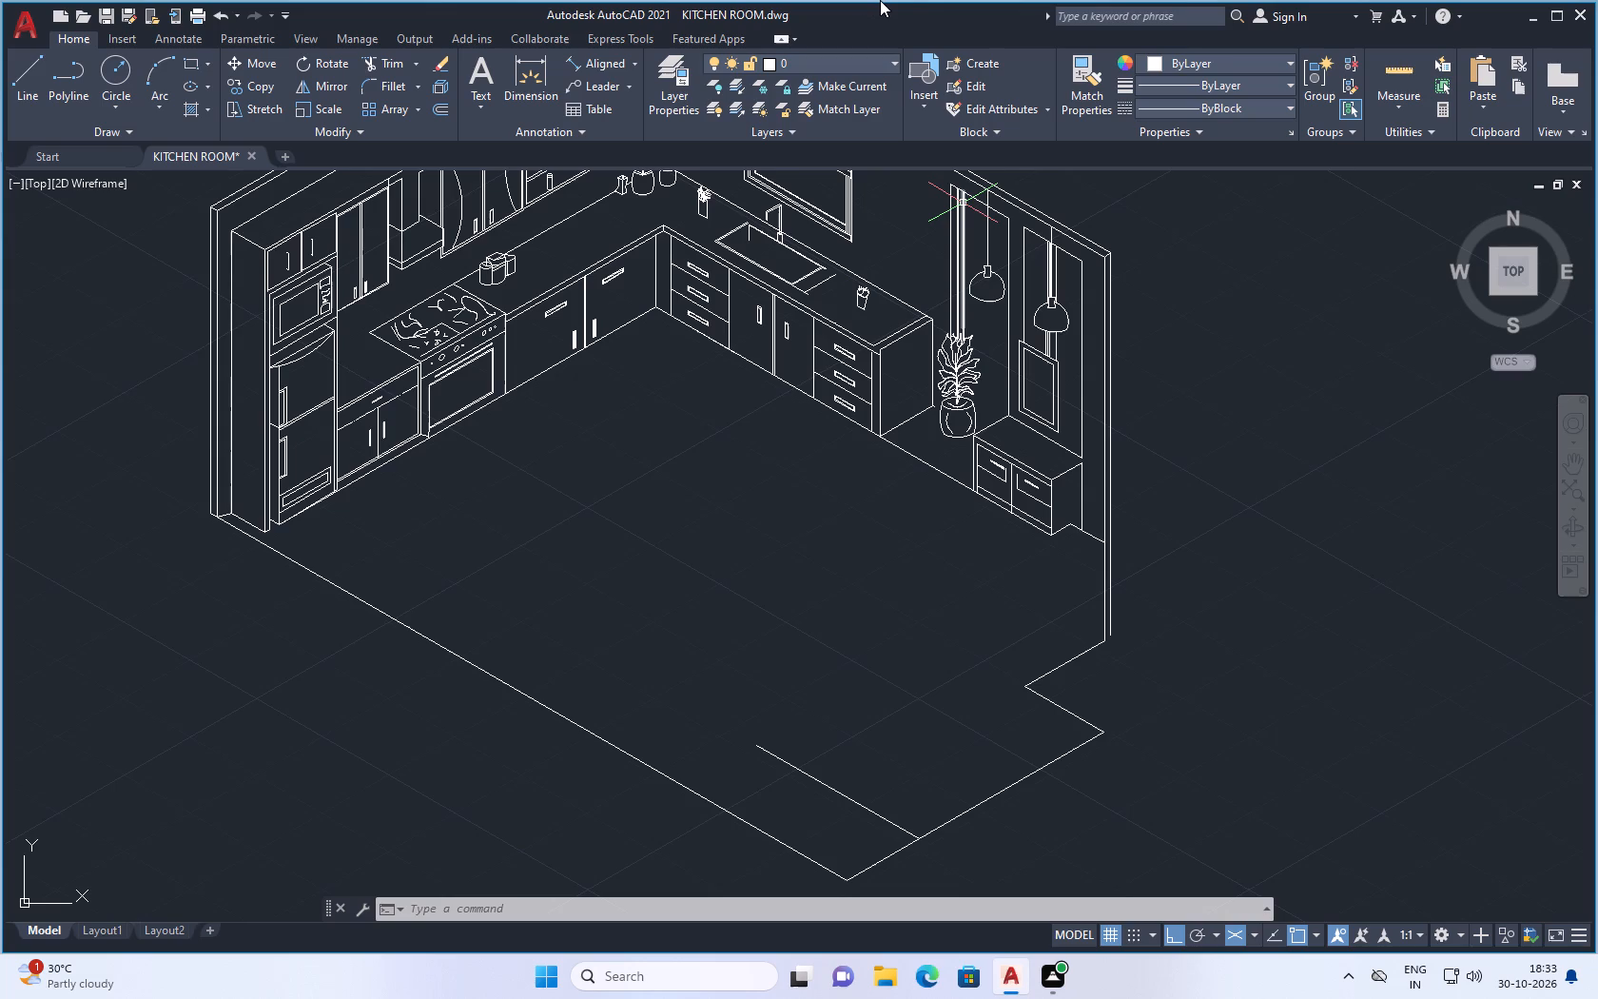
pyautogui.scroll(-2, 914, 2)
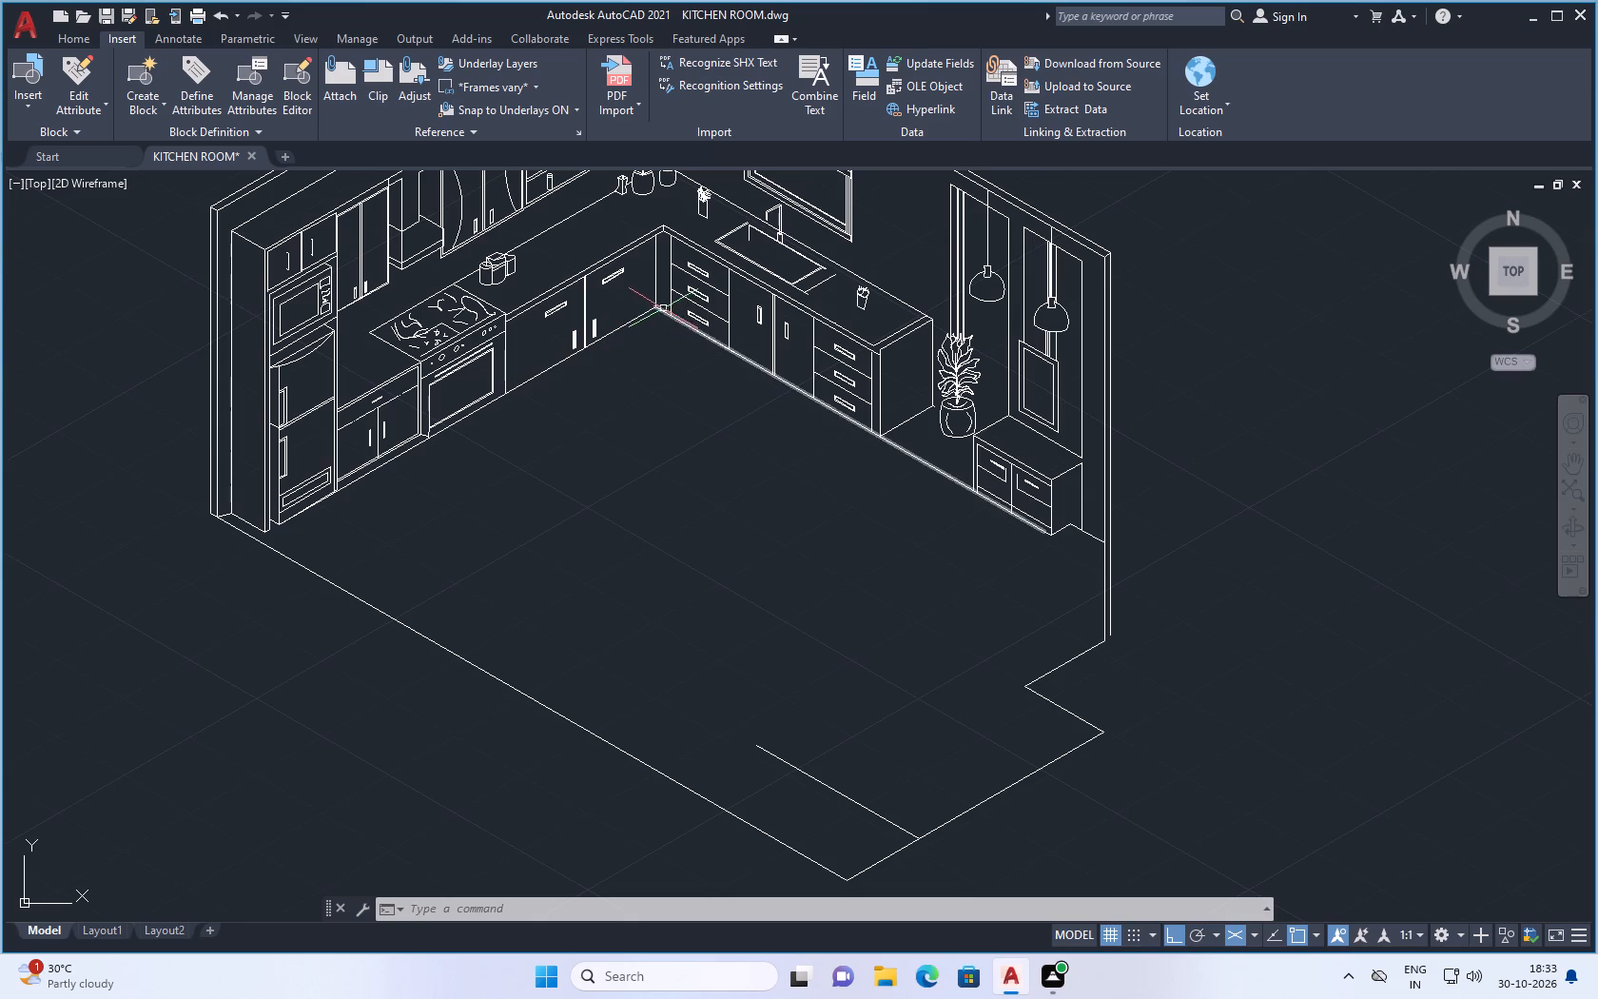
pyautogui.scroll(-2, 734, 444)
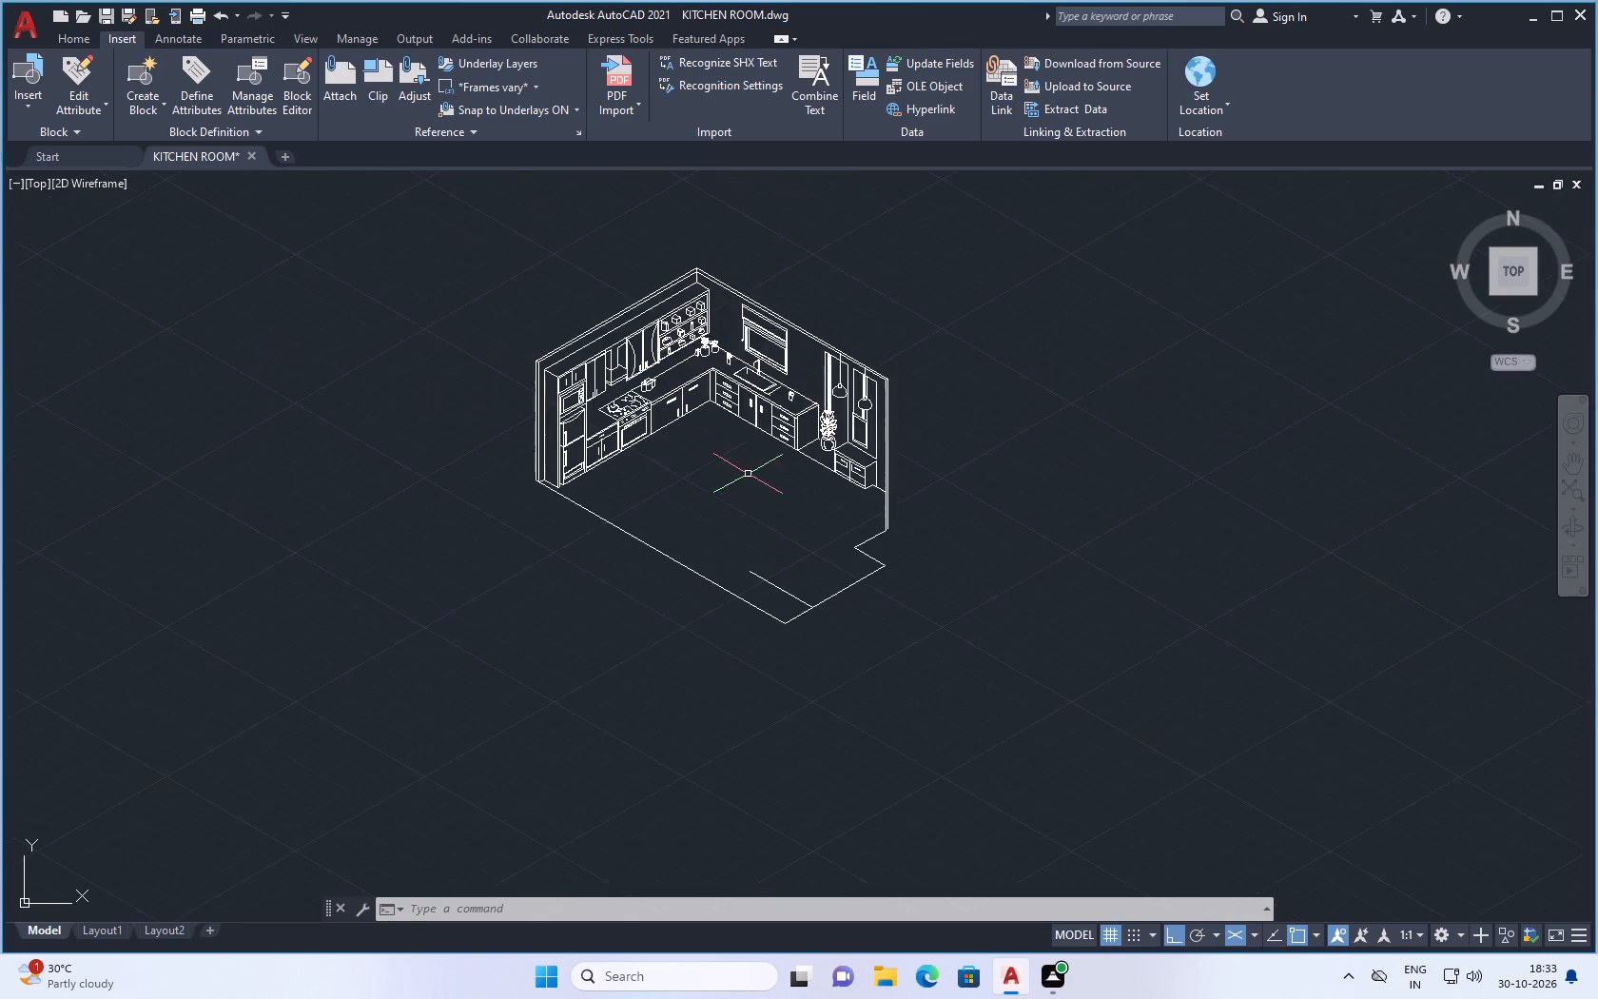
pyautogui.scroll(2, 676, 459)
pyautogui.scroll(-2, 727, 530)
pyautogui.scroll(2, 672, 482)
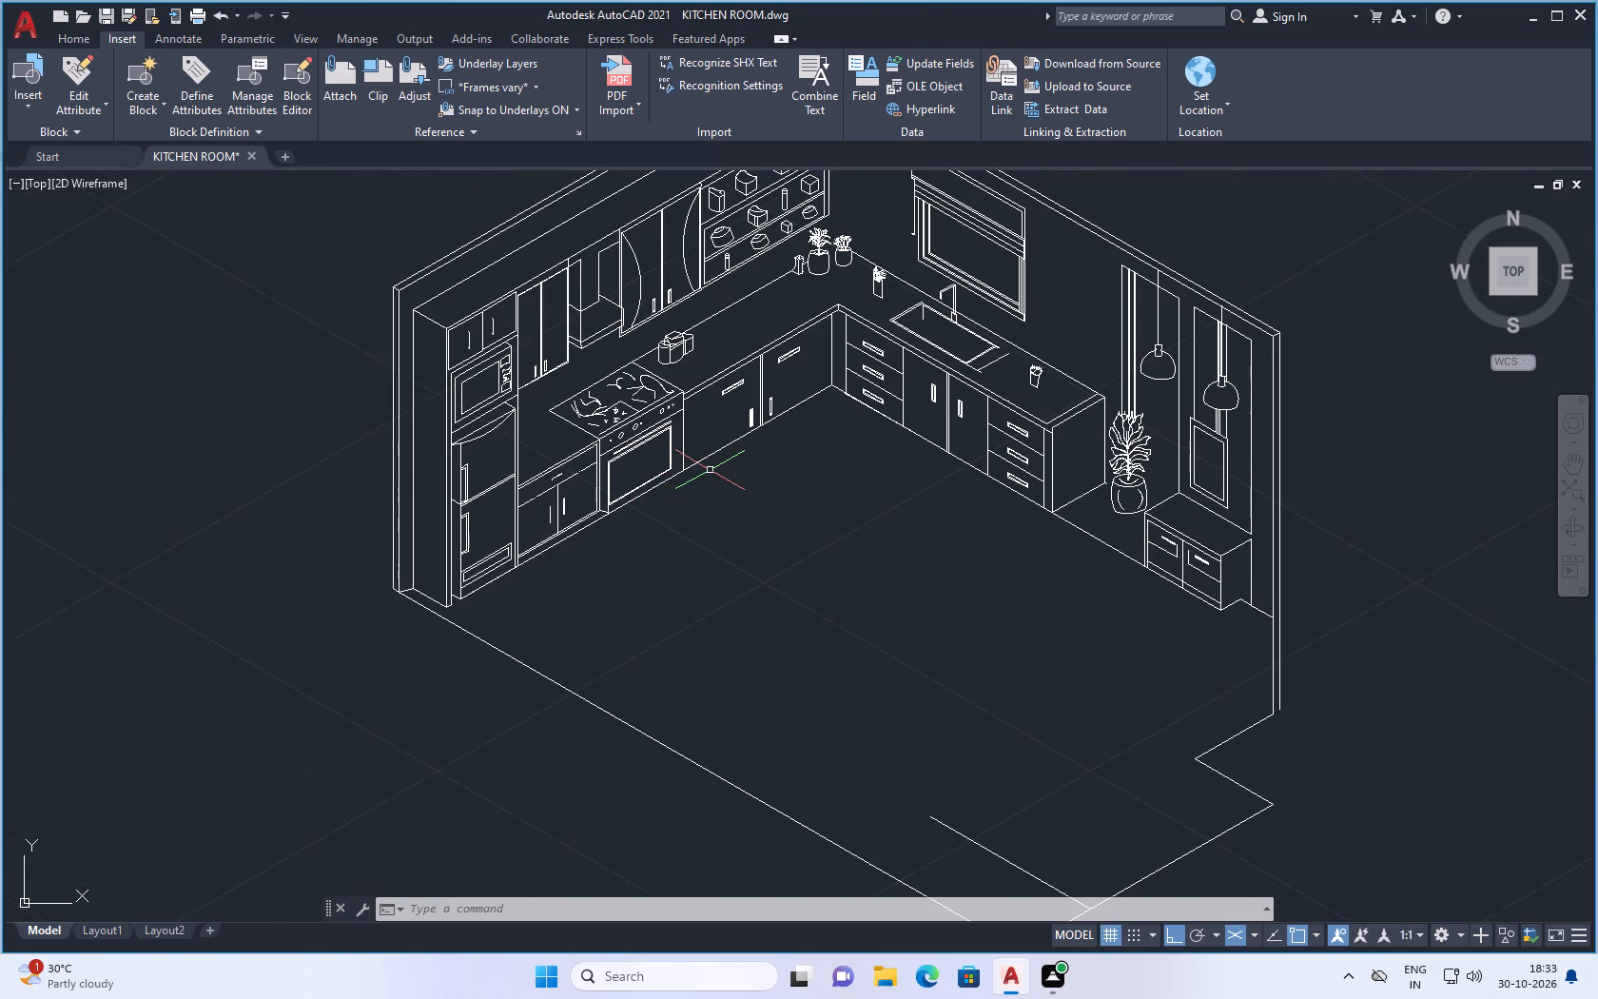
pyautogui.scroll(-2, 838, 603)
pyautogui.scroll(-1, 715, 638)
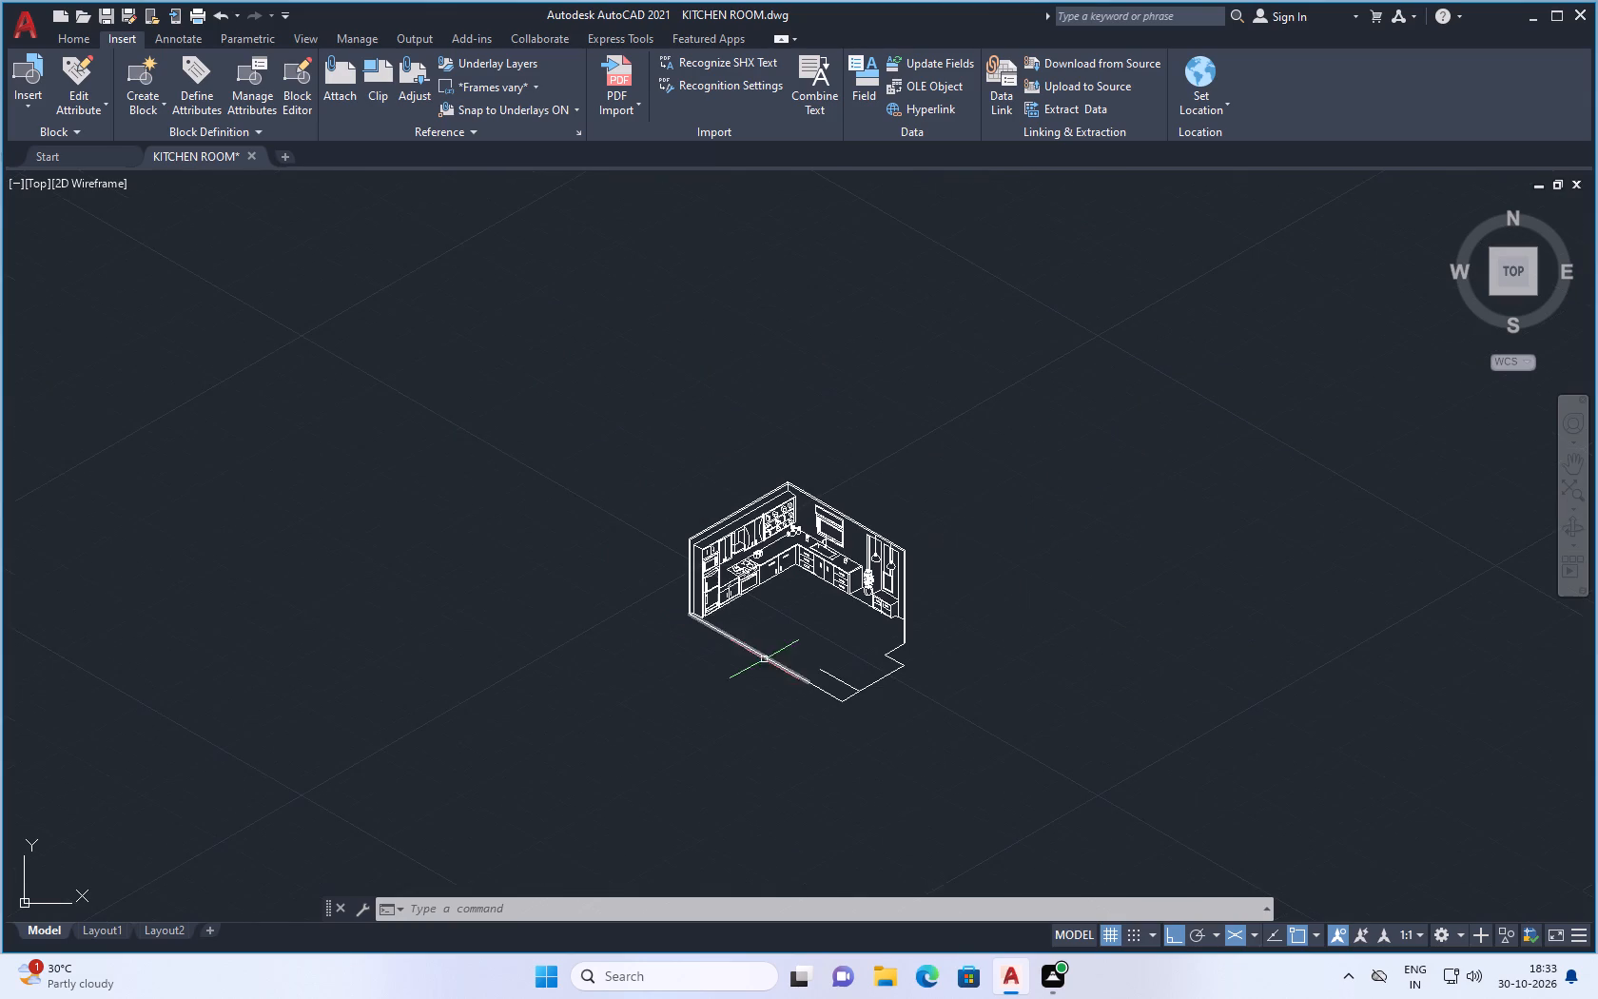
pyautogui.scroll(2, 699, 676)
pyautogui.scroll(-1, 682, 567)
pyautogui.scroll(2, 683, 558)
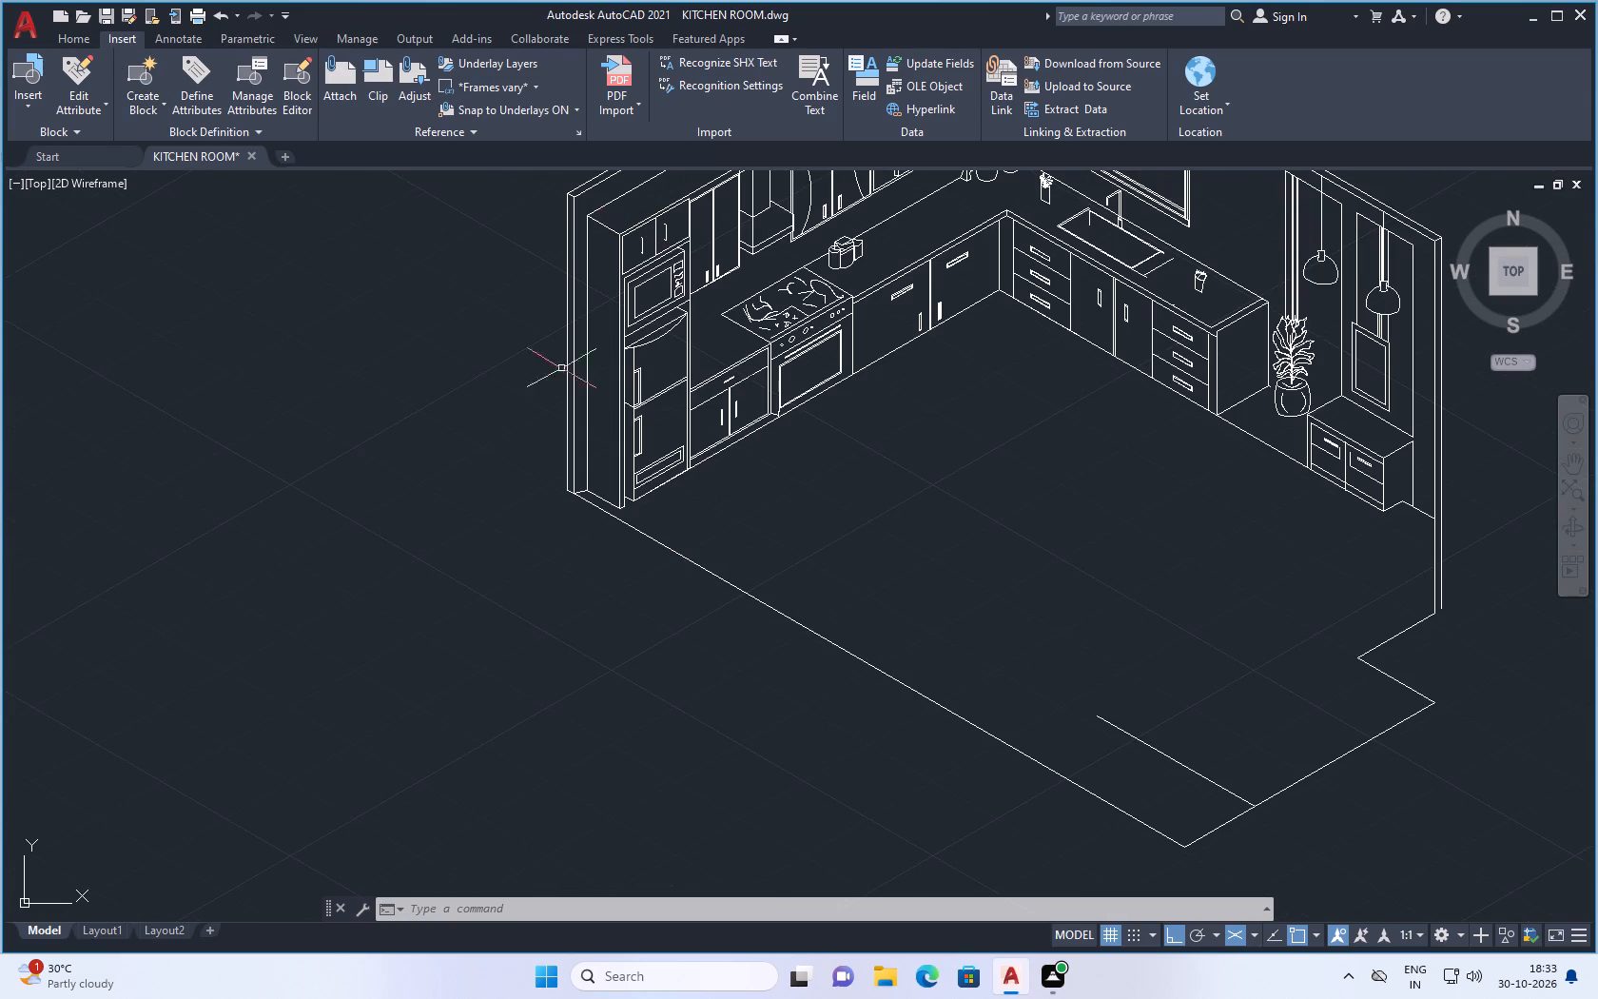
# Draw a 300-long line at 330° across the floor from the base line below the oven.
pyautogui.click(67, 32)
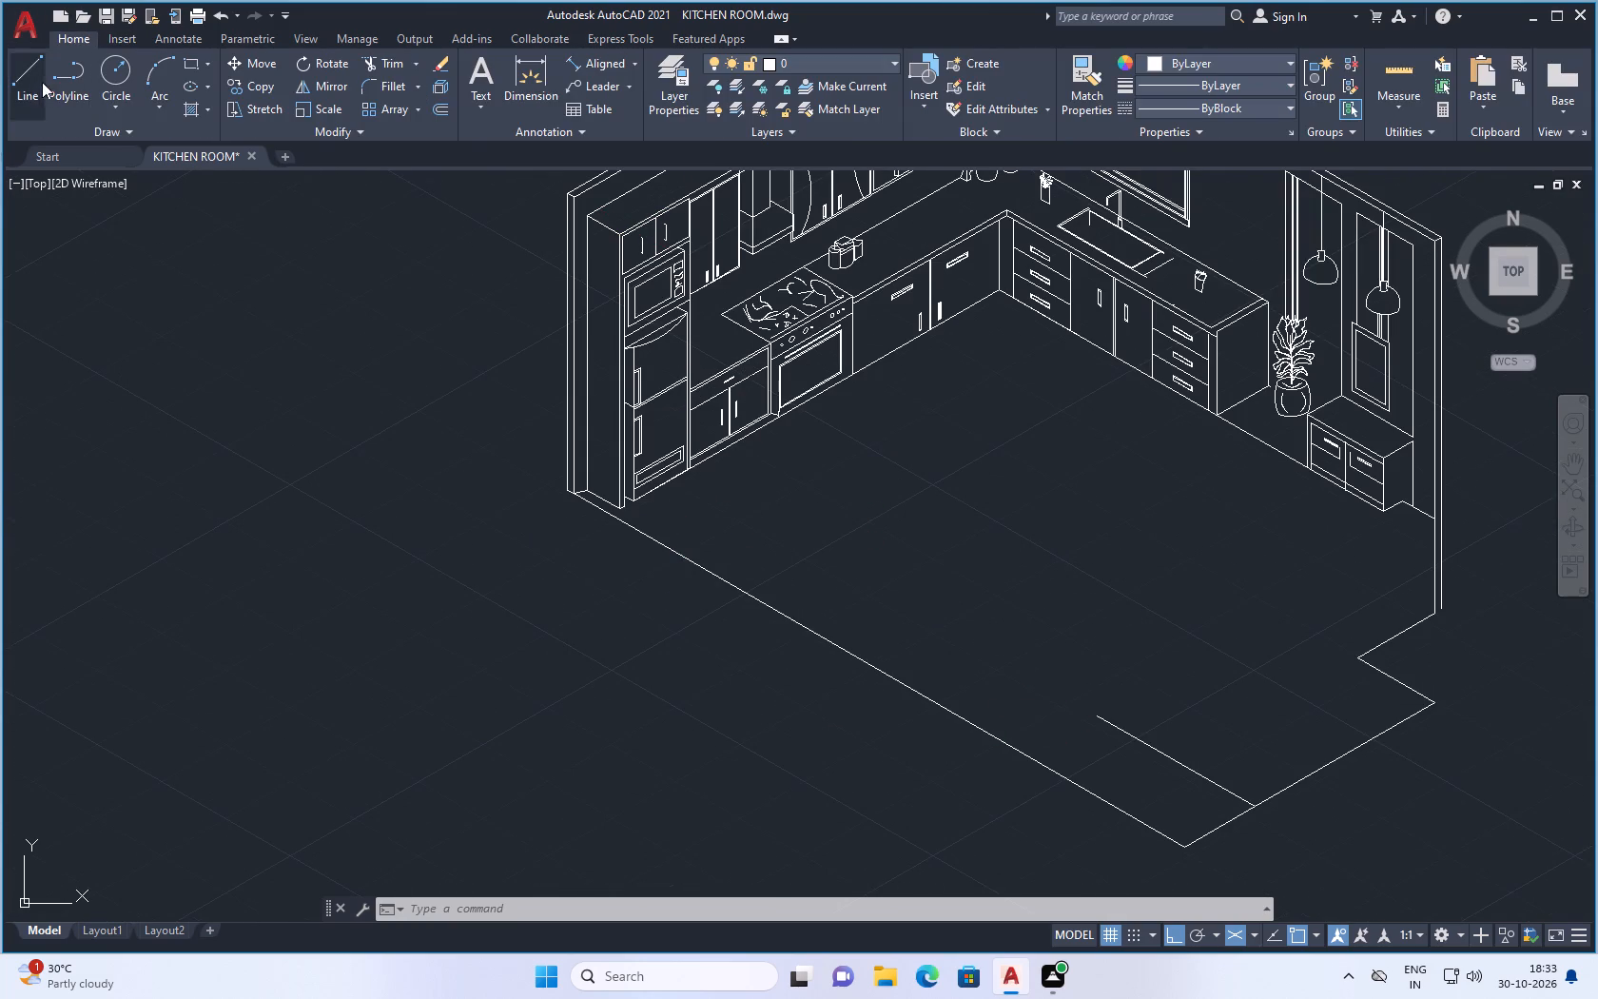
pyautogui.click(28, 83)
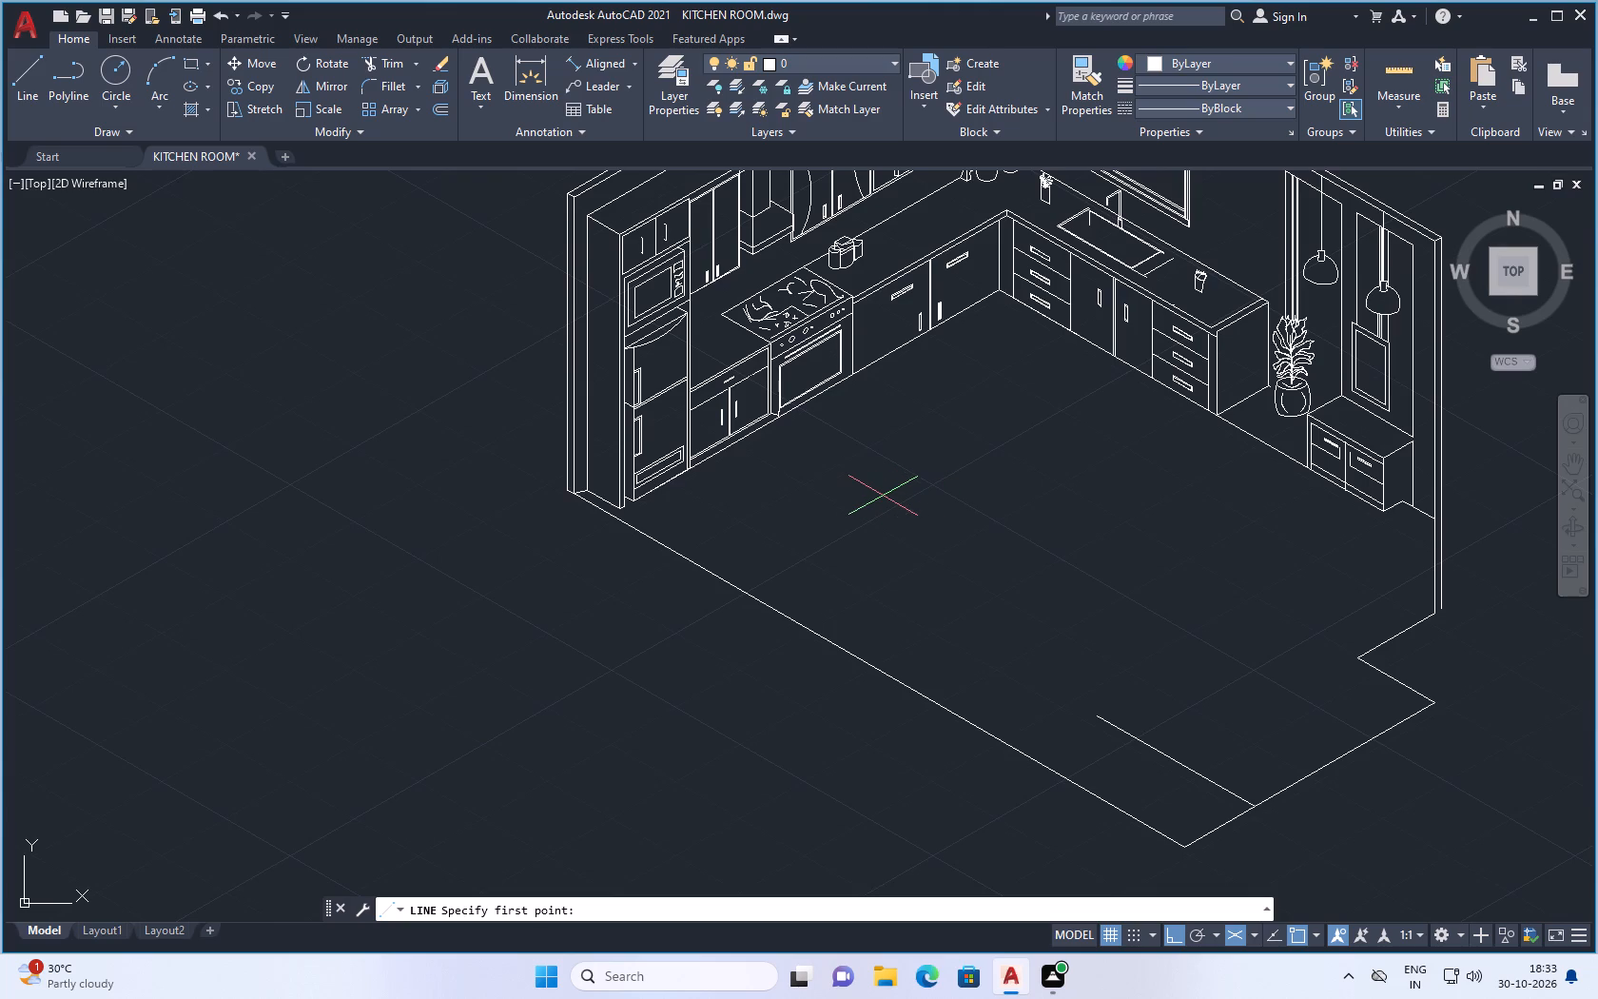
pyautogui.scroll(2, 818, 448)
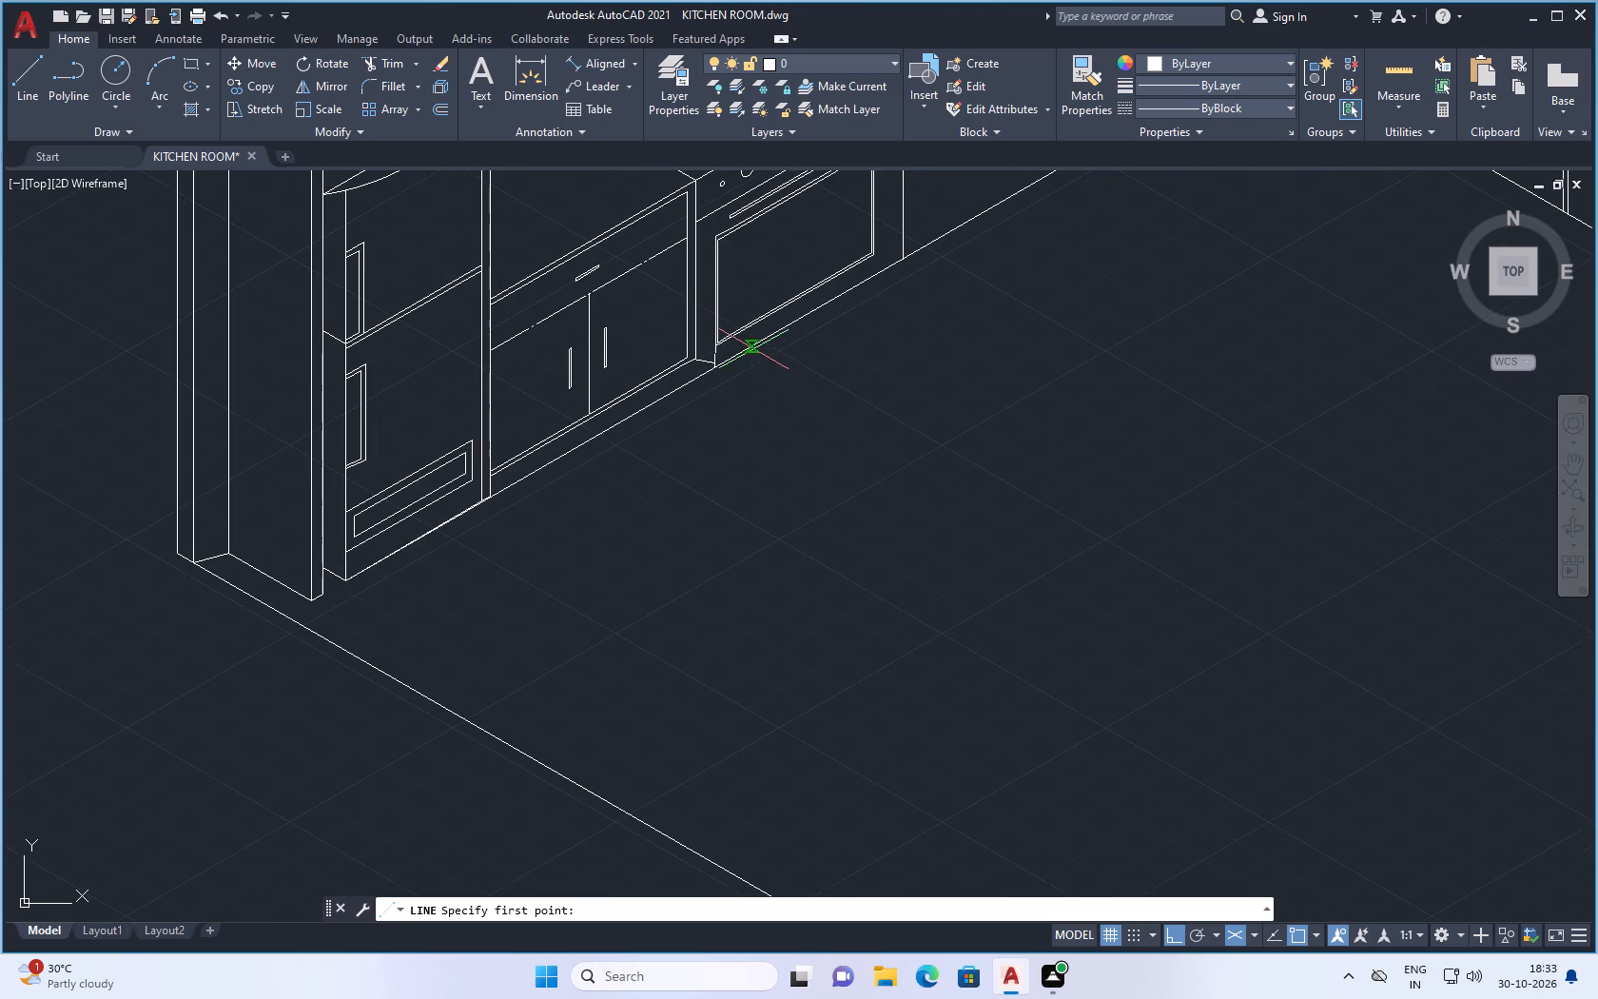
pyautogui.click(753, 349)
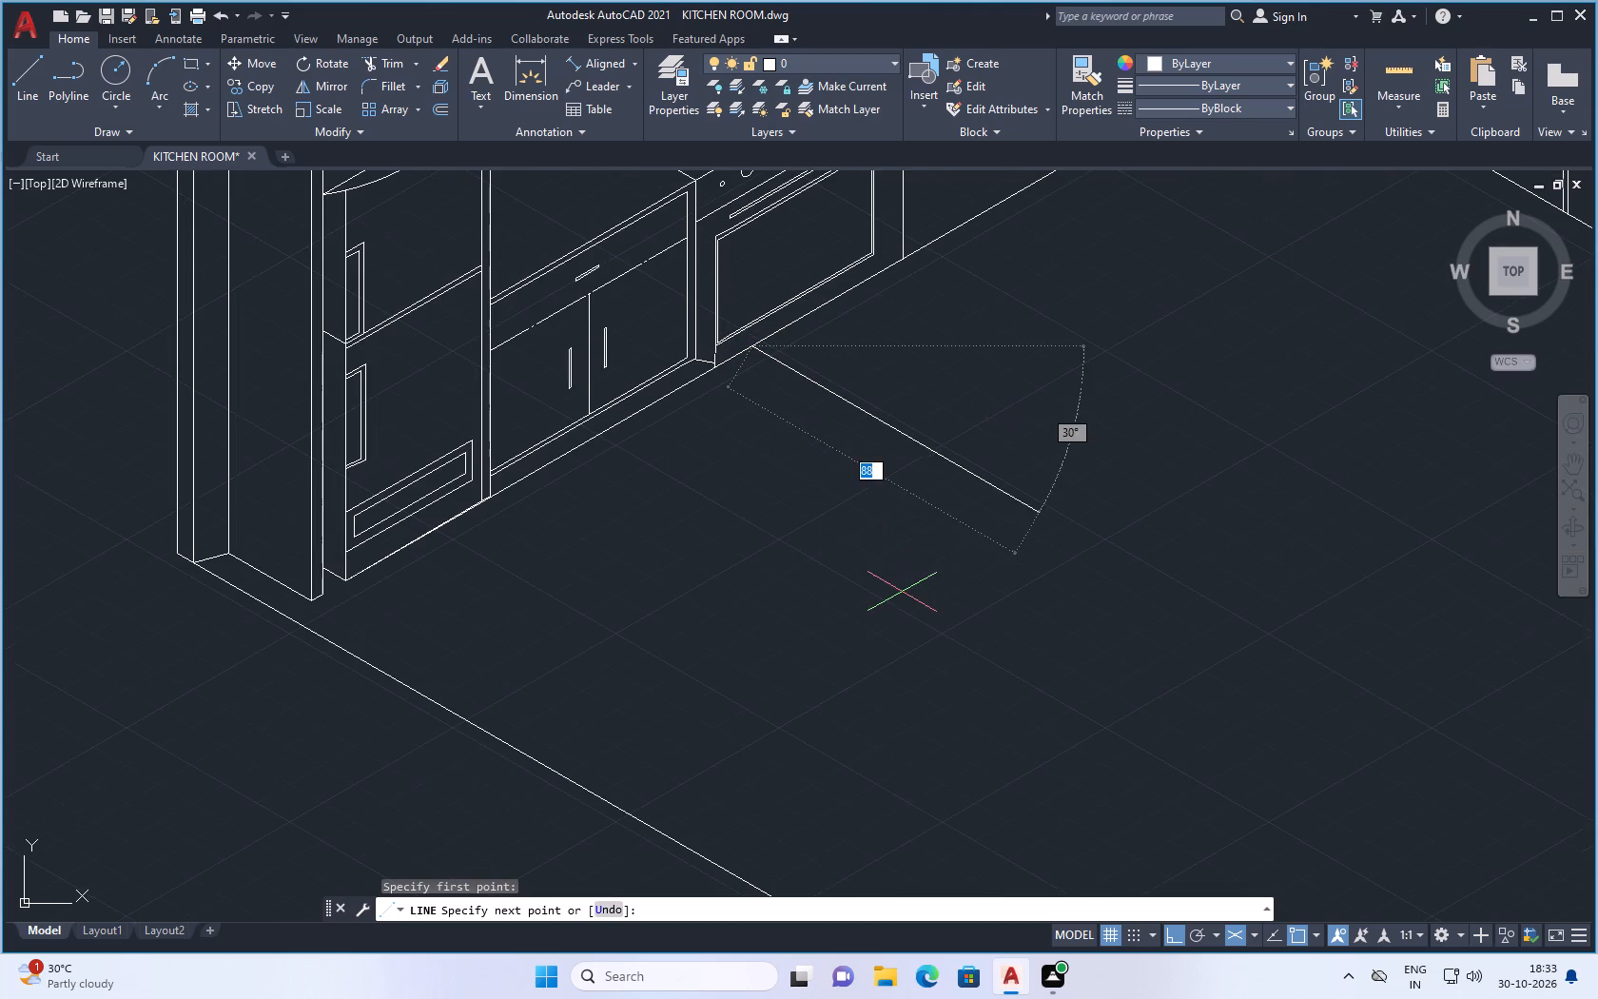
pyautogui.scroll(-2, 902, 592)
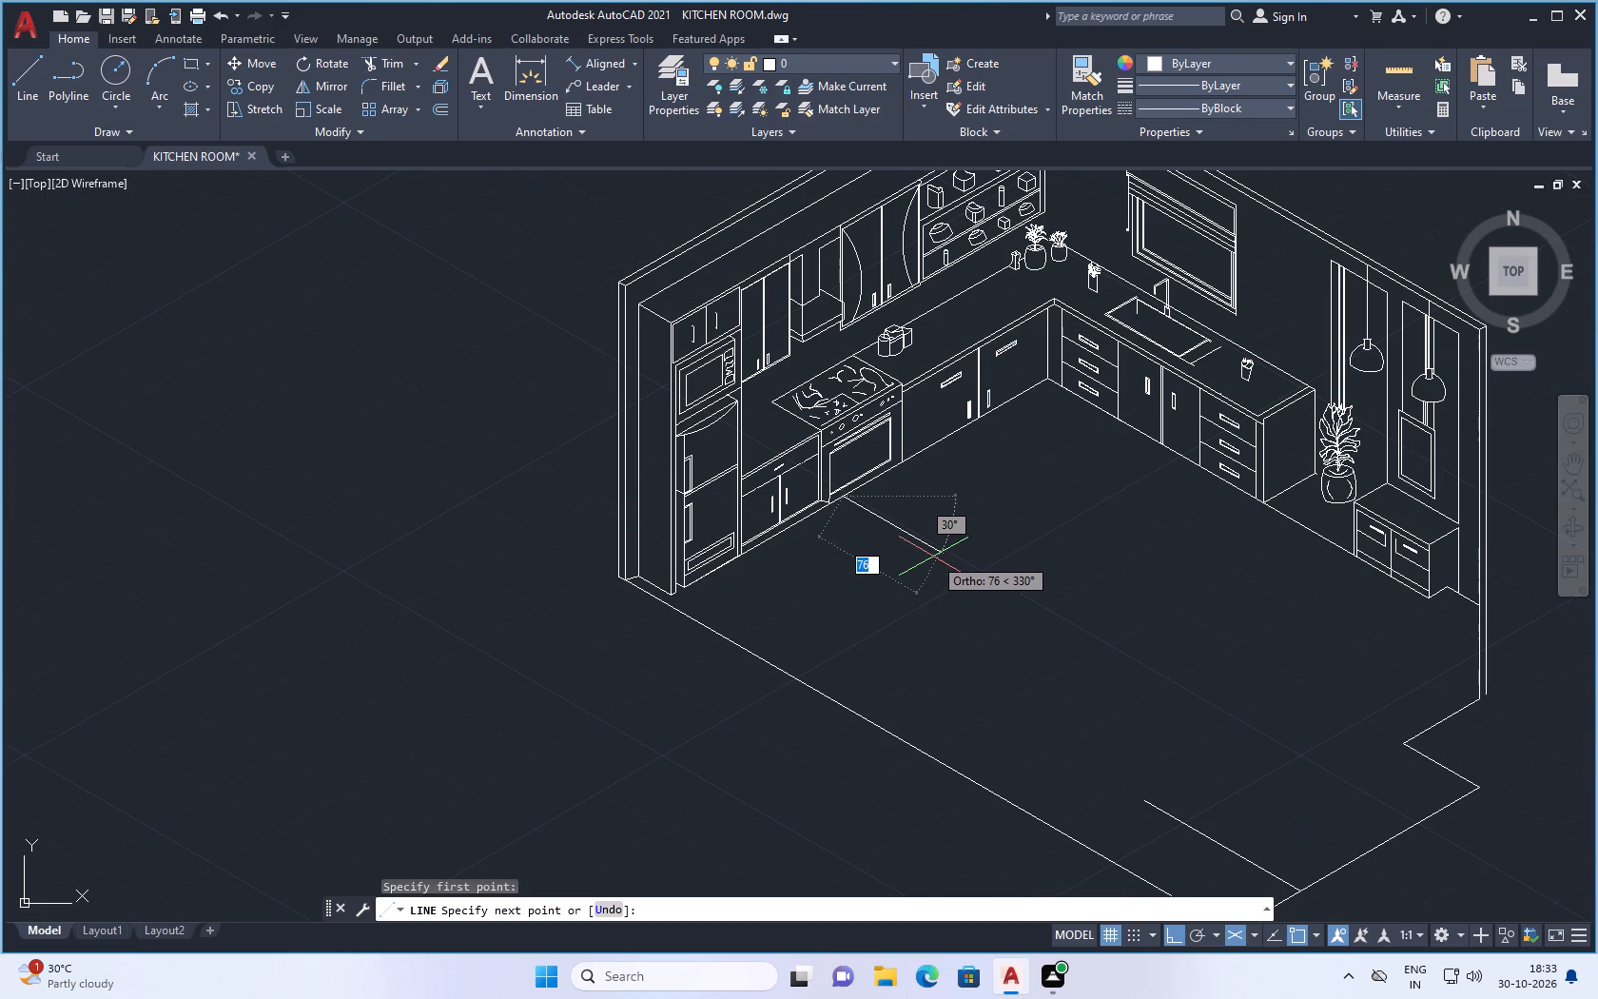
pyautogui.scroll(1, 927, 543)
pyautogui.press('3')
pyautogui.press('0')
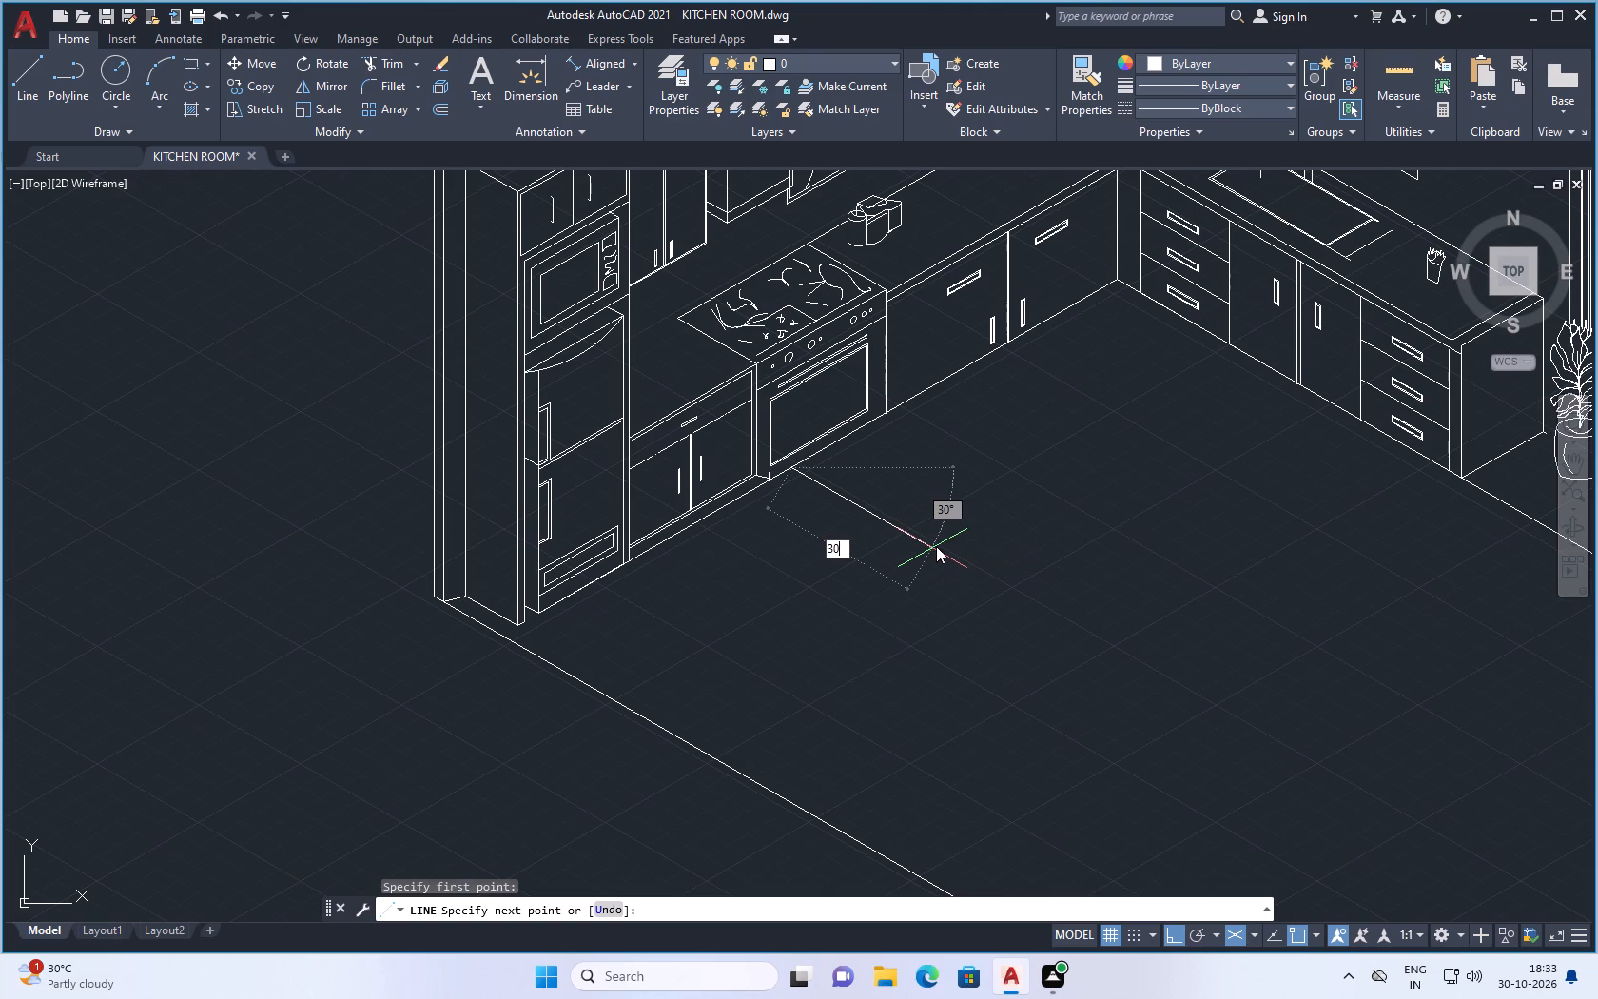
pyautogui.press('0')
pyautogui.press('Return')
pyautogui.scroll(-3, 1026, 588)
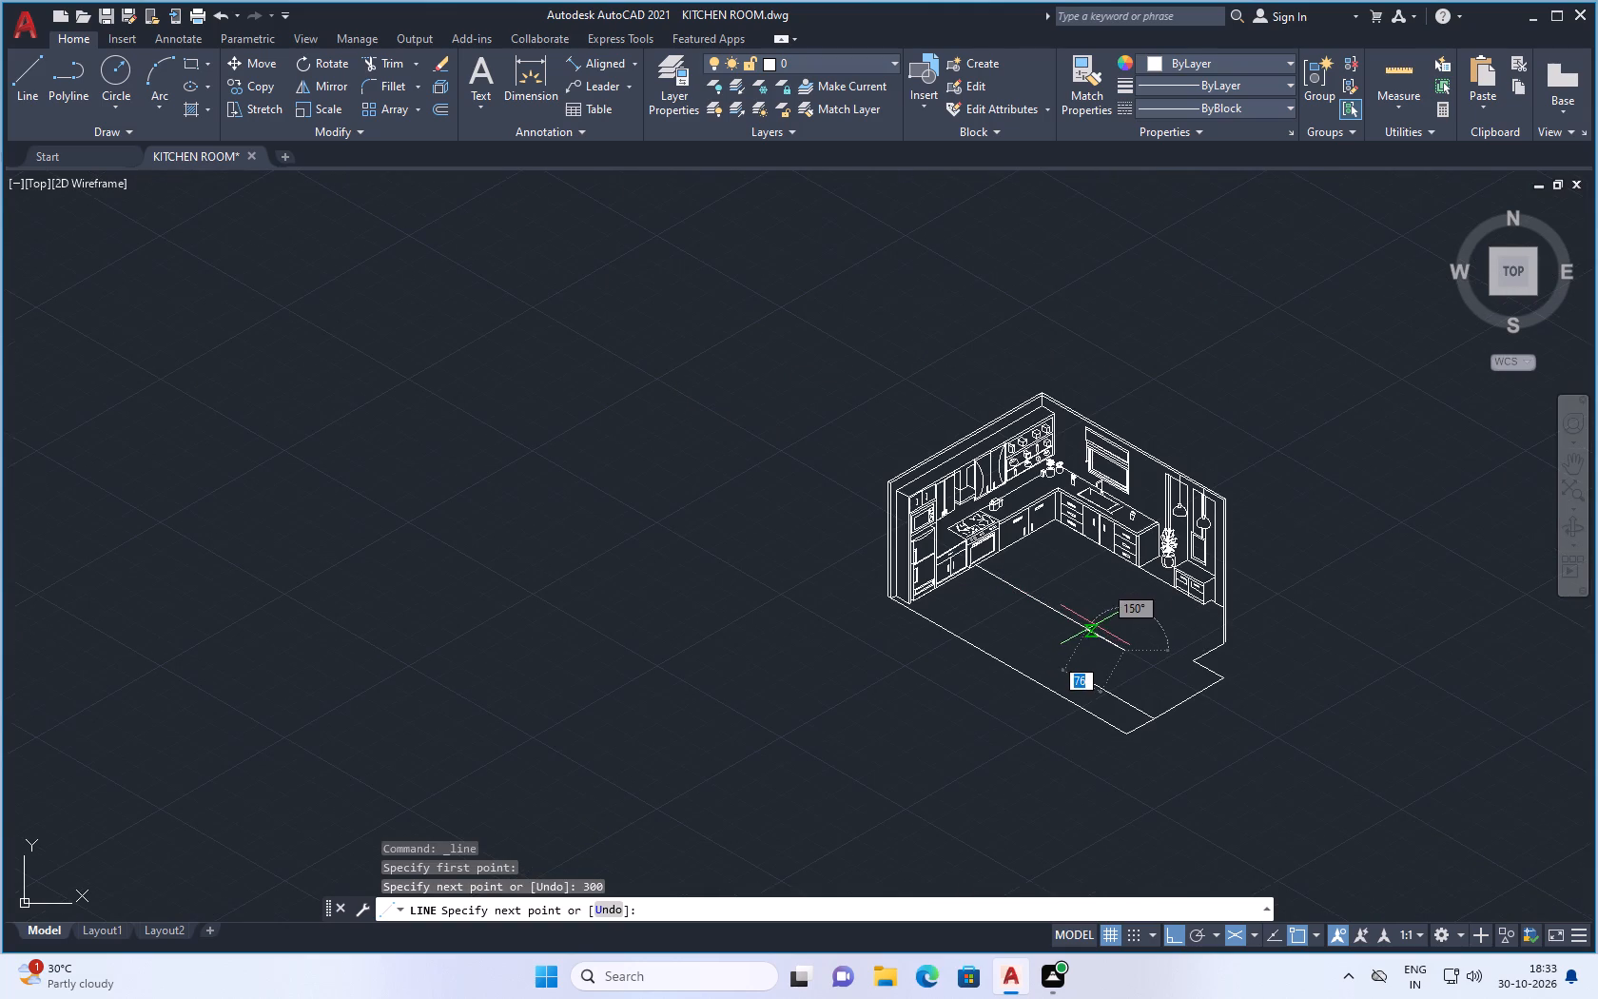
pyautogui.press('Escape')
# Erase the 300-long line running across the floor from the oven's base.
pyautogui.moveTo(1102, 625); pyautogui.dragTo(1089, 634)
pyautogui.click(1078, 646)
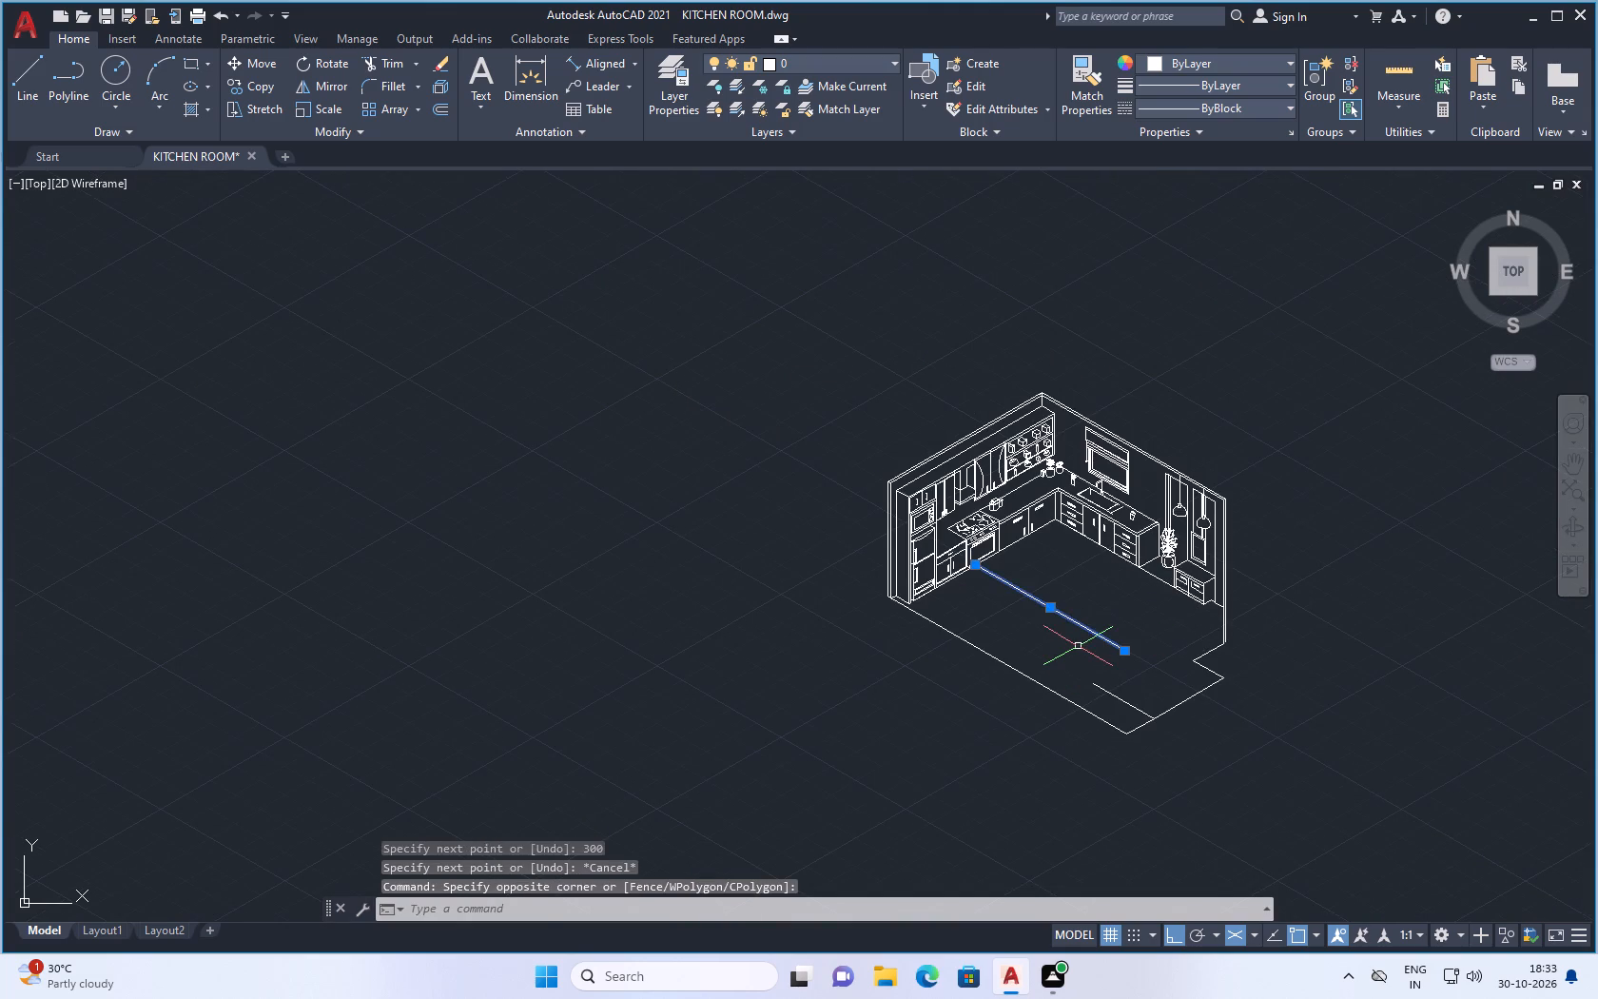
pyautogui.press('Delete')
# Trim the short vertical stub above the slanted line at the oven's lower front corner.
pyautogui.scroll(3, 1009, 590)
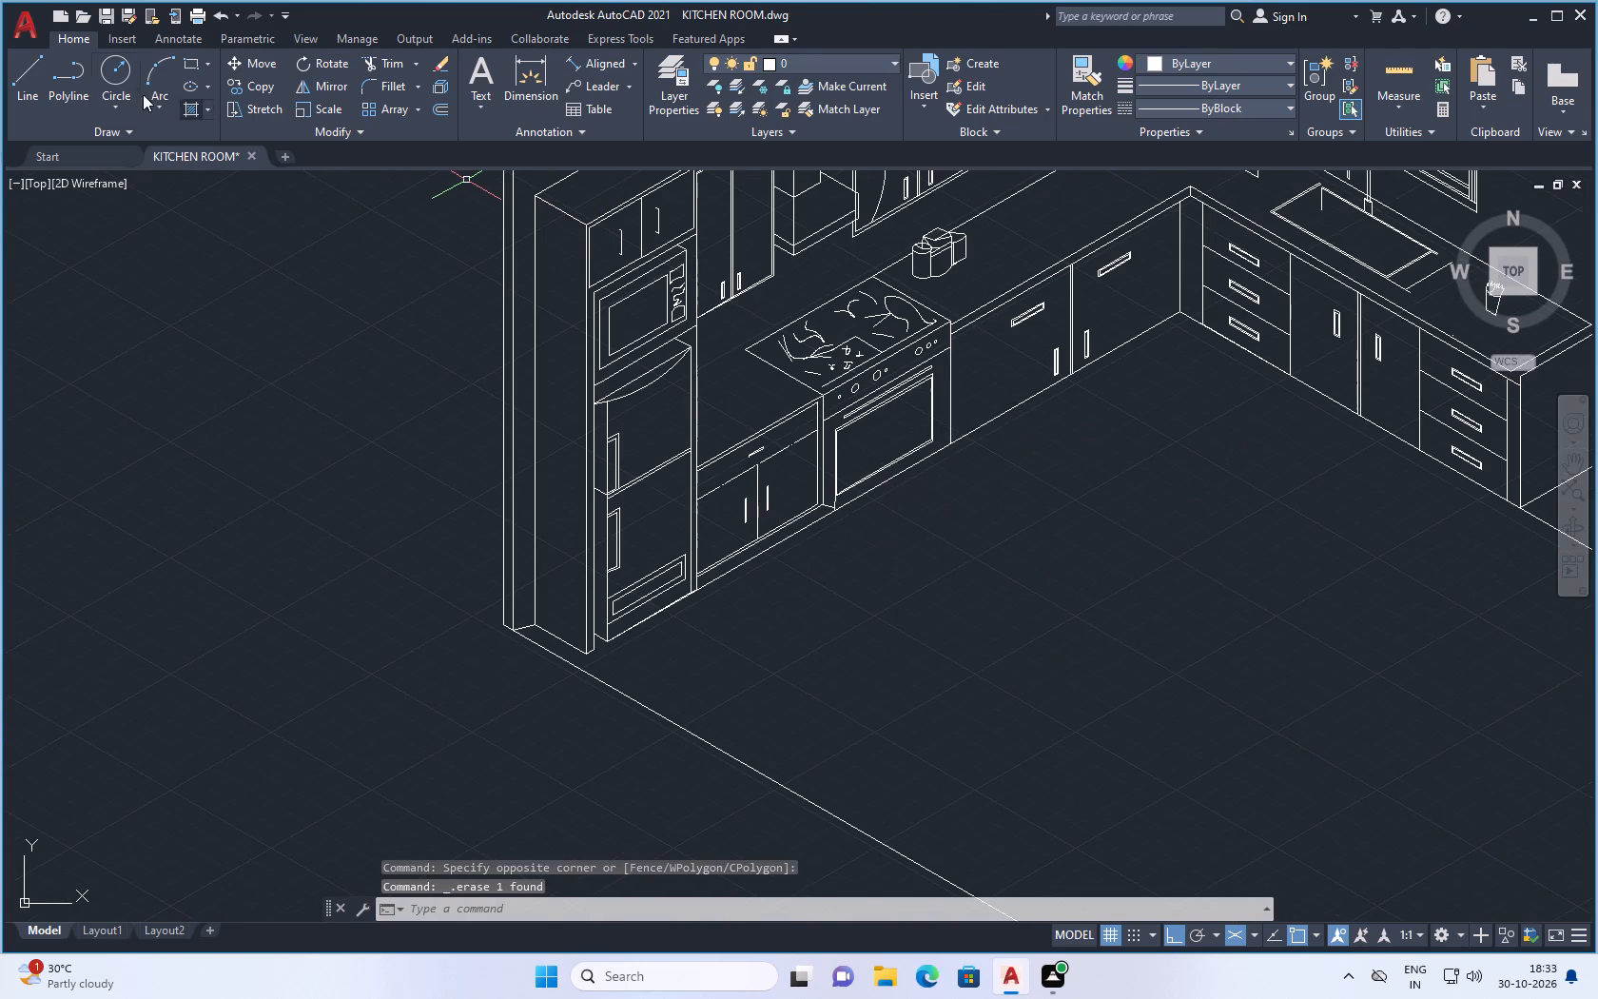
pyautogui.click(34, 51)
pyautogui.scroll(2, 856, 520)
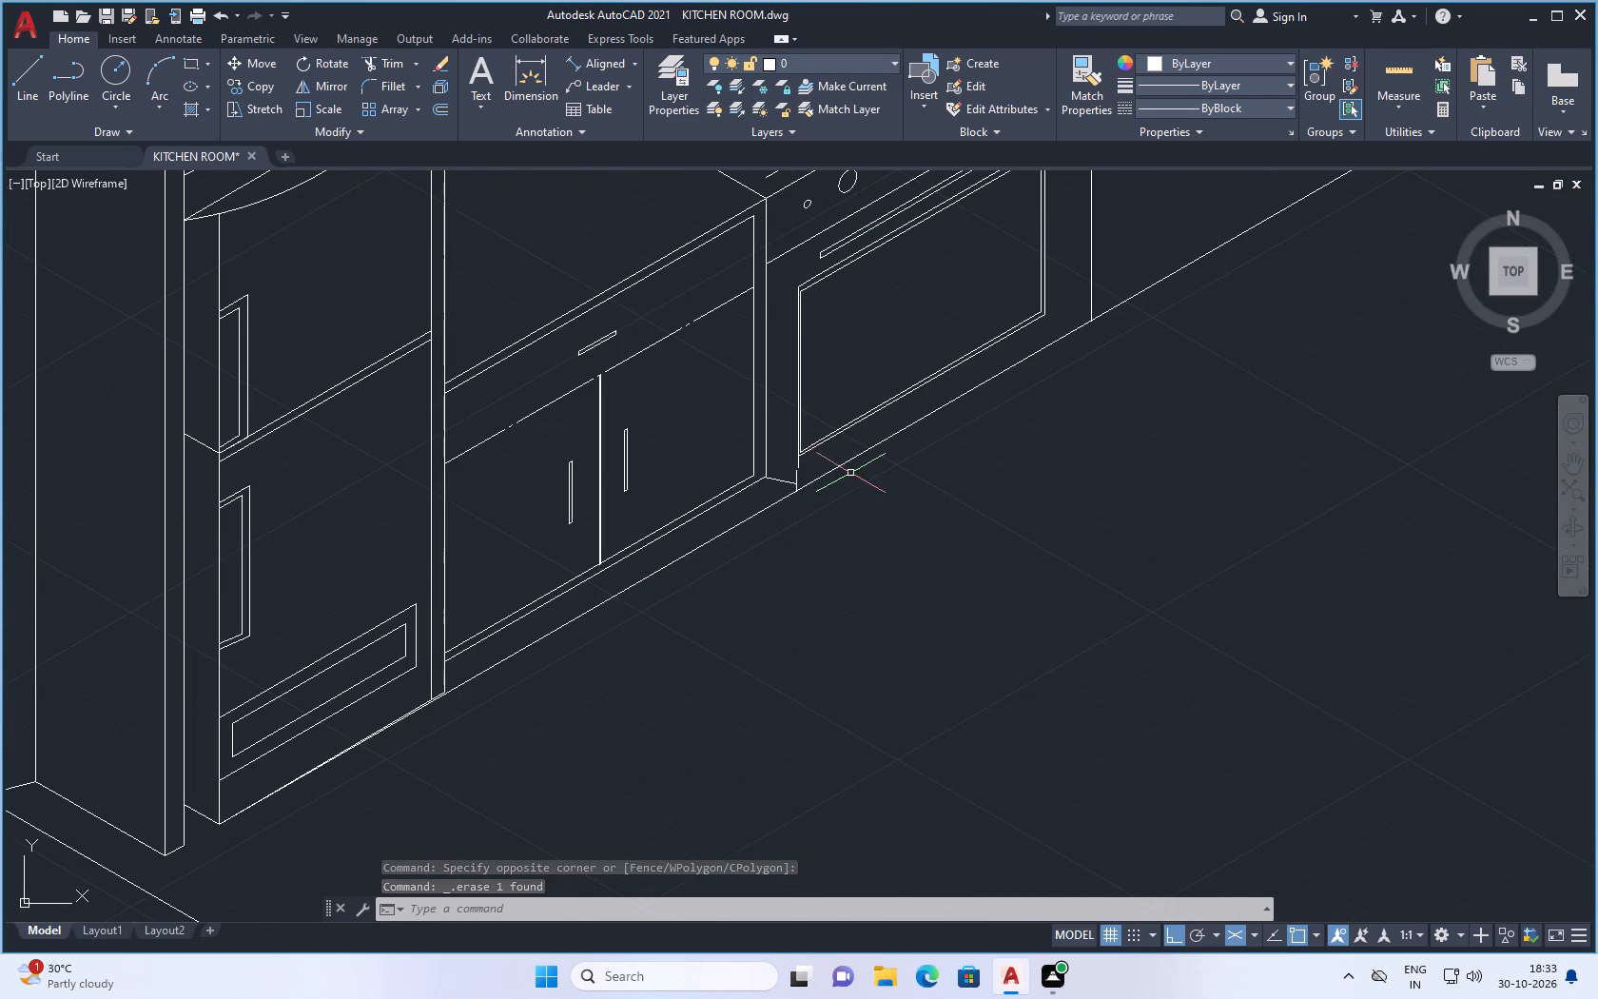
pyautogui.scroll(3, 794, 480)
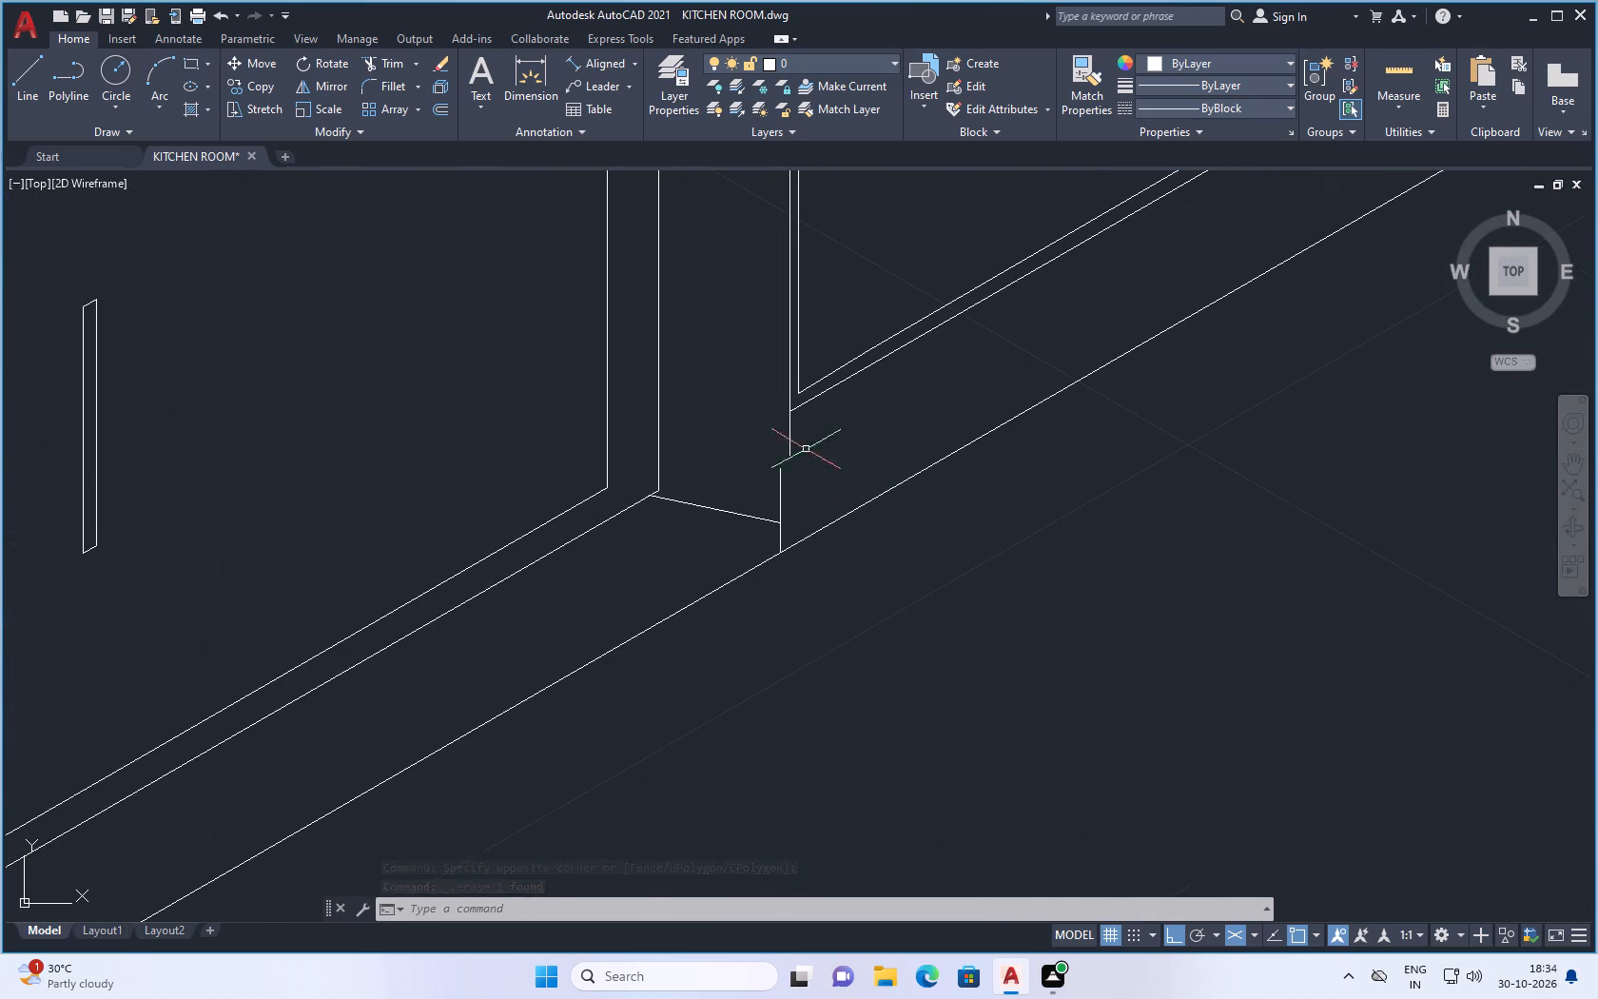
pyautogui.scroll(-3, 814, 571)
pyautogui.scroll(3, 792, 503)
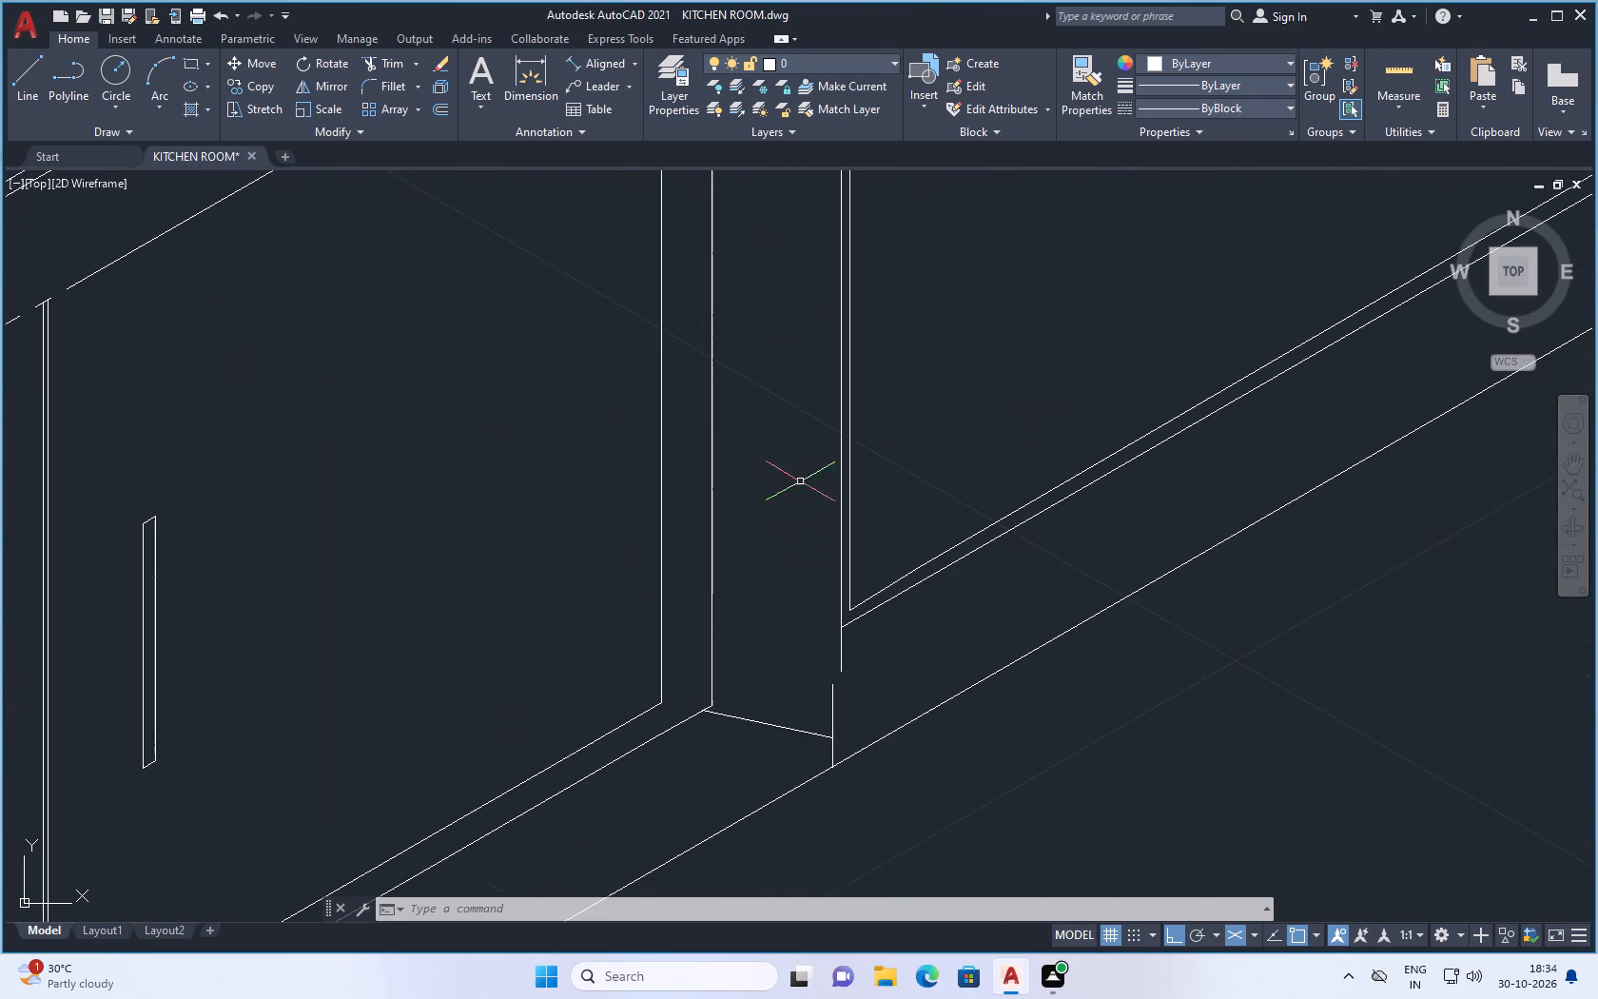
pyautogui.scroll(2, 846, 717)
pyautogui.scroll(-5, 850, 691)
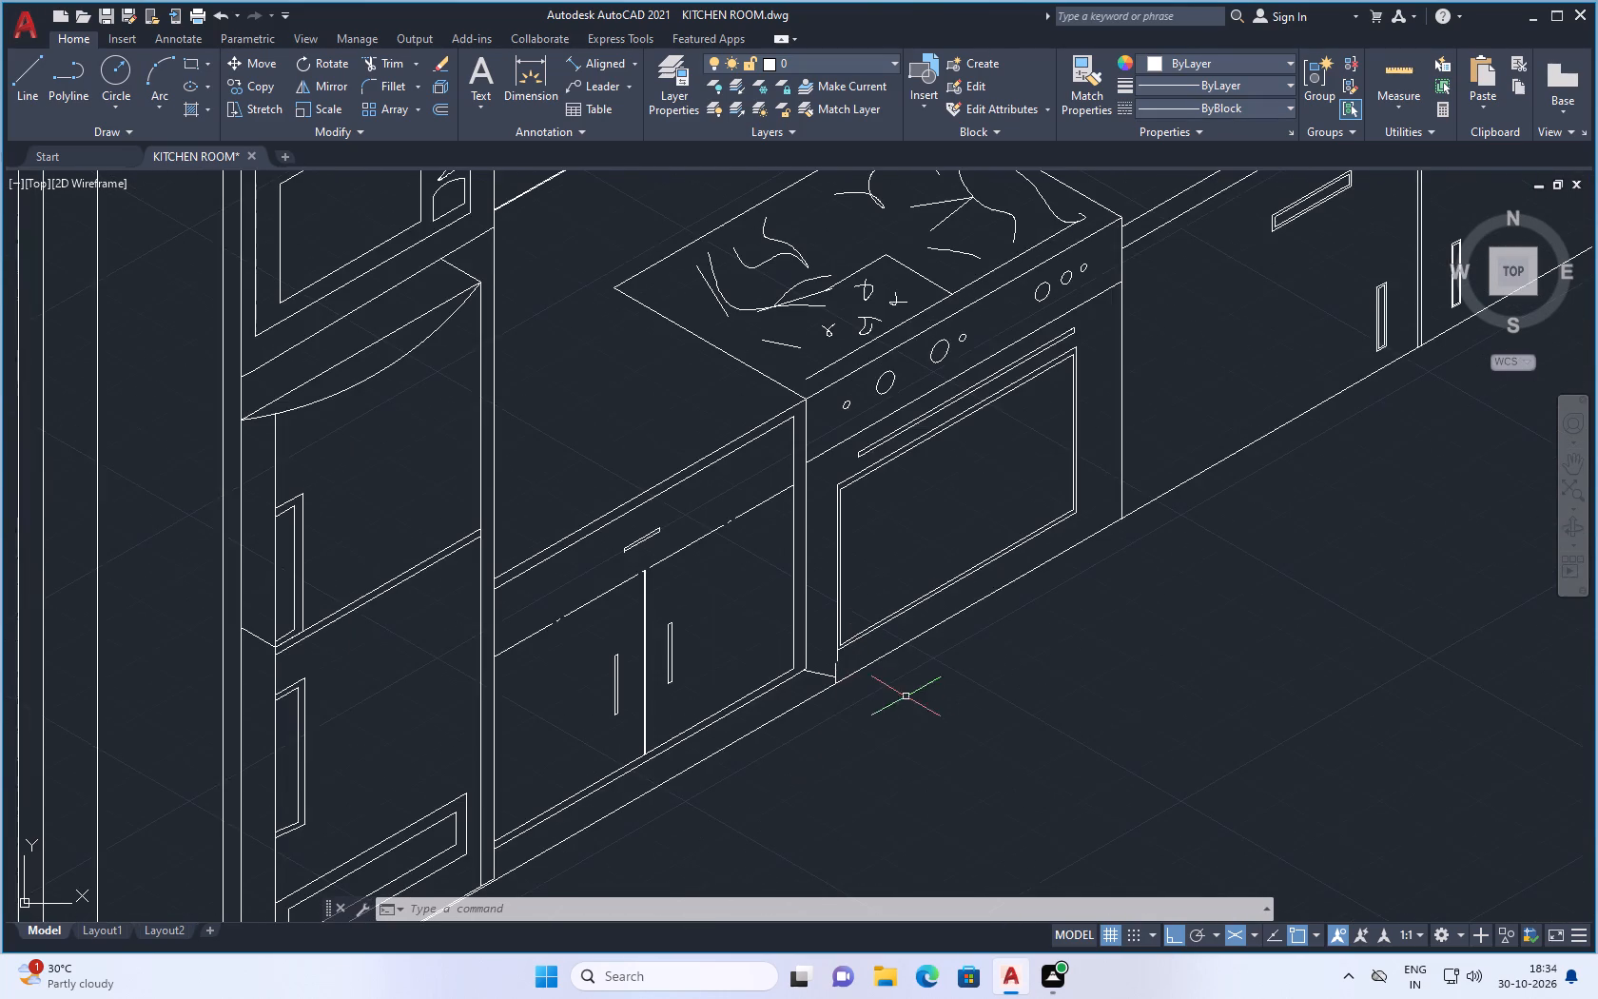
pyautogui.scroll(-2, 841, 664)
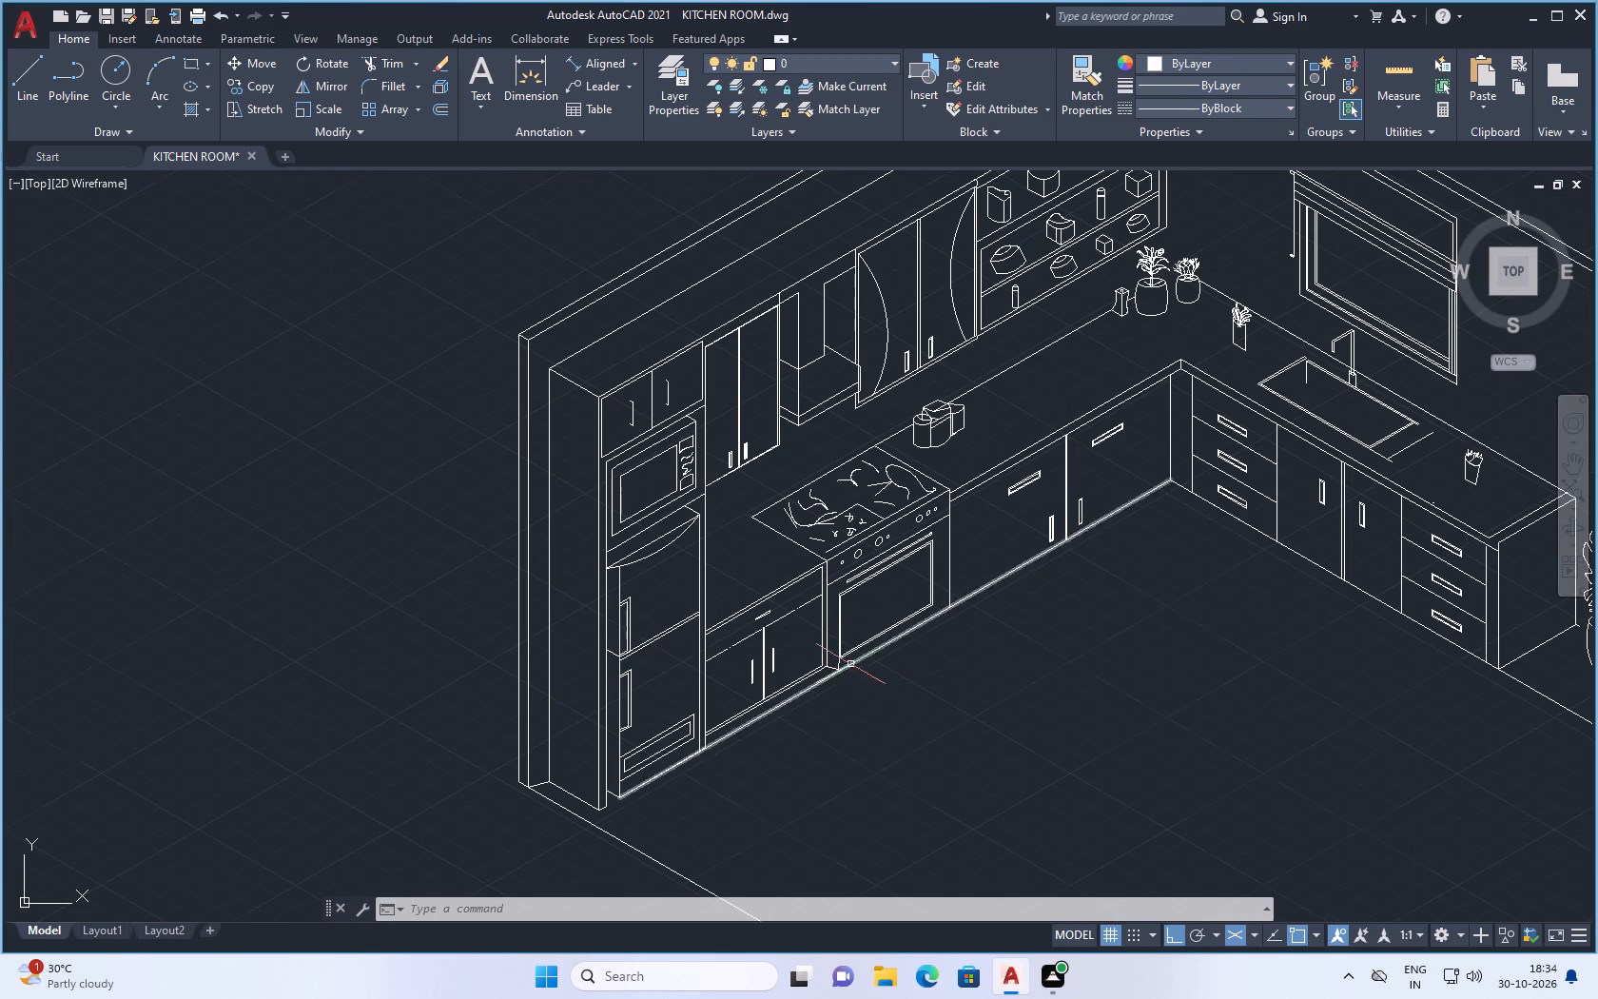
pyautogui.scroll(5, 852, 664)
pyautogui.write('tr')
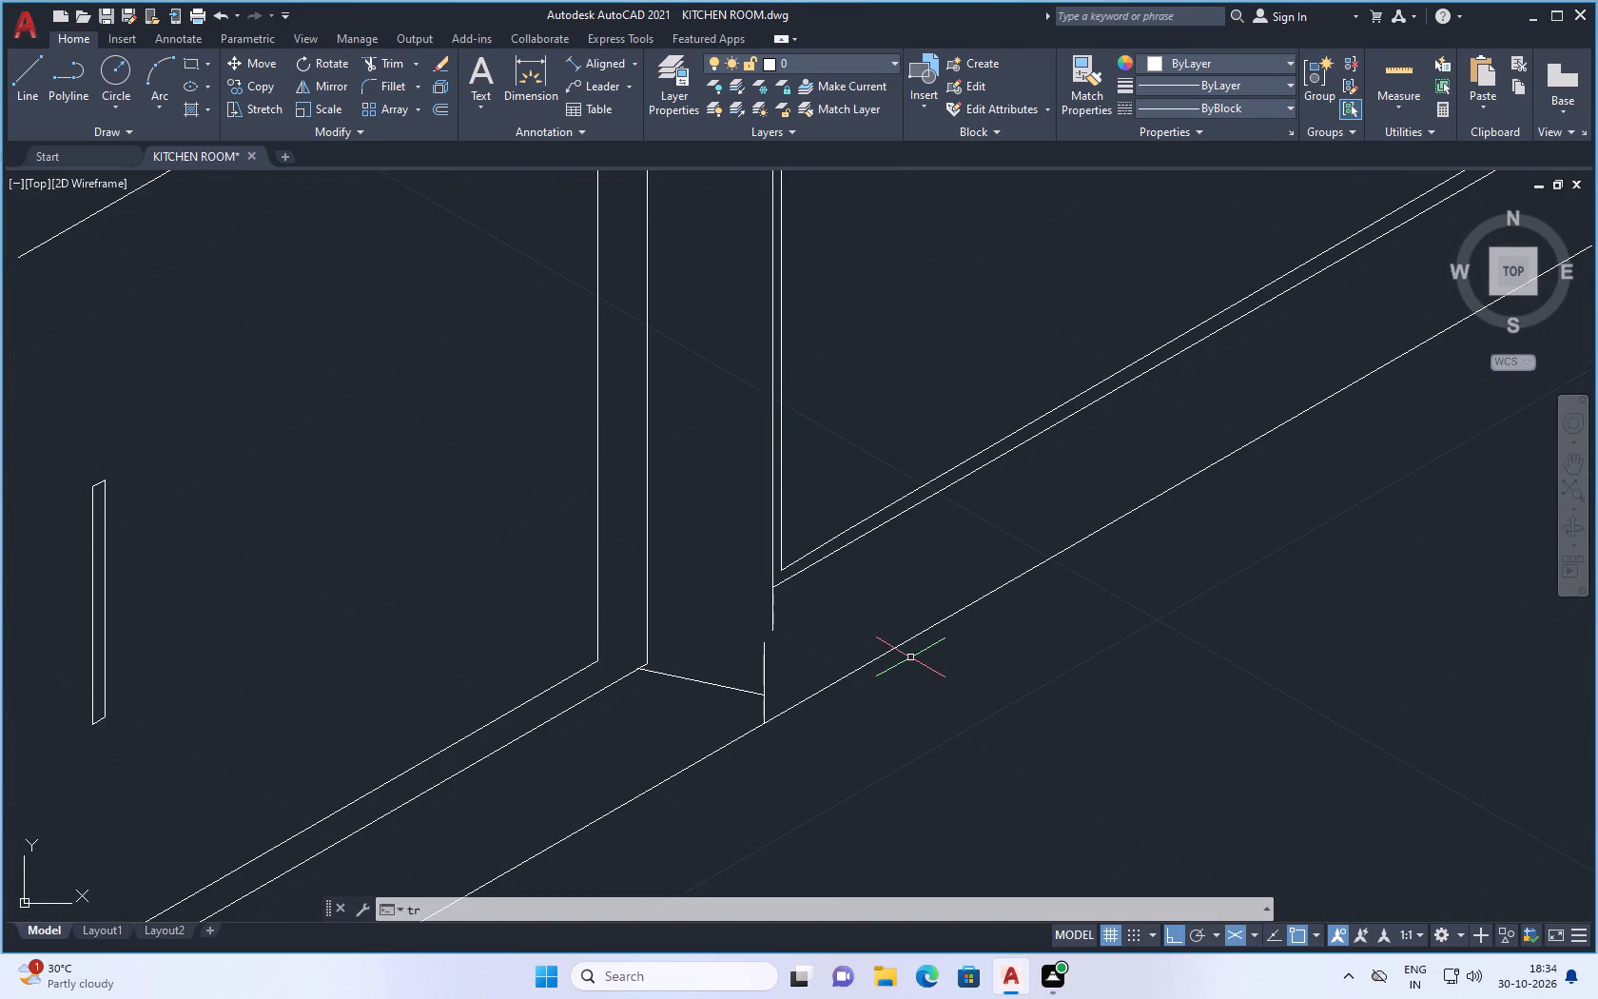
pyautogui.press('Return')
pyautogui.click(764, 663)
pyautogui.scroll(-2, 786, 663)
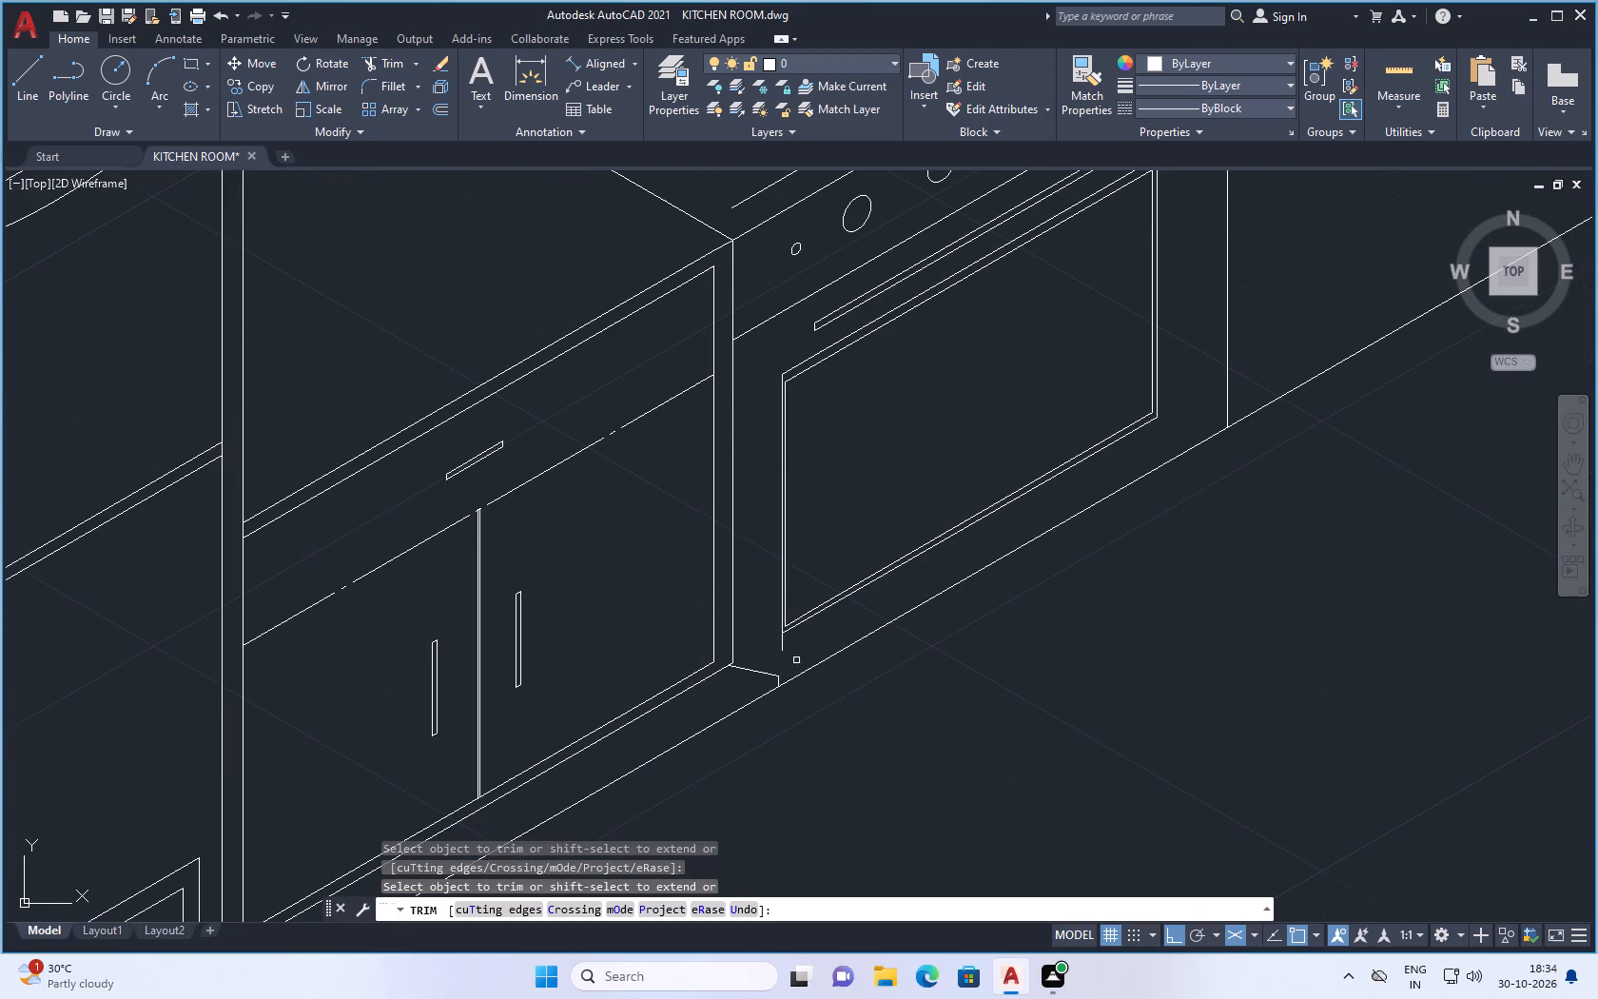
pyautogui.press('Escape')
# Switch to the right isoplane and draw a vertical line from the oven door's lower corner down past the base line.
pyautogui.click(23, 77)
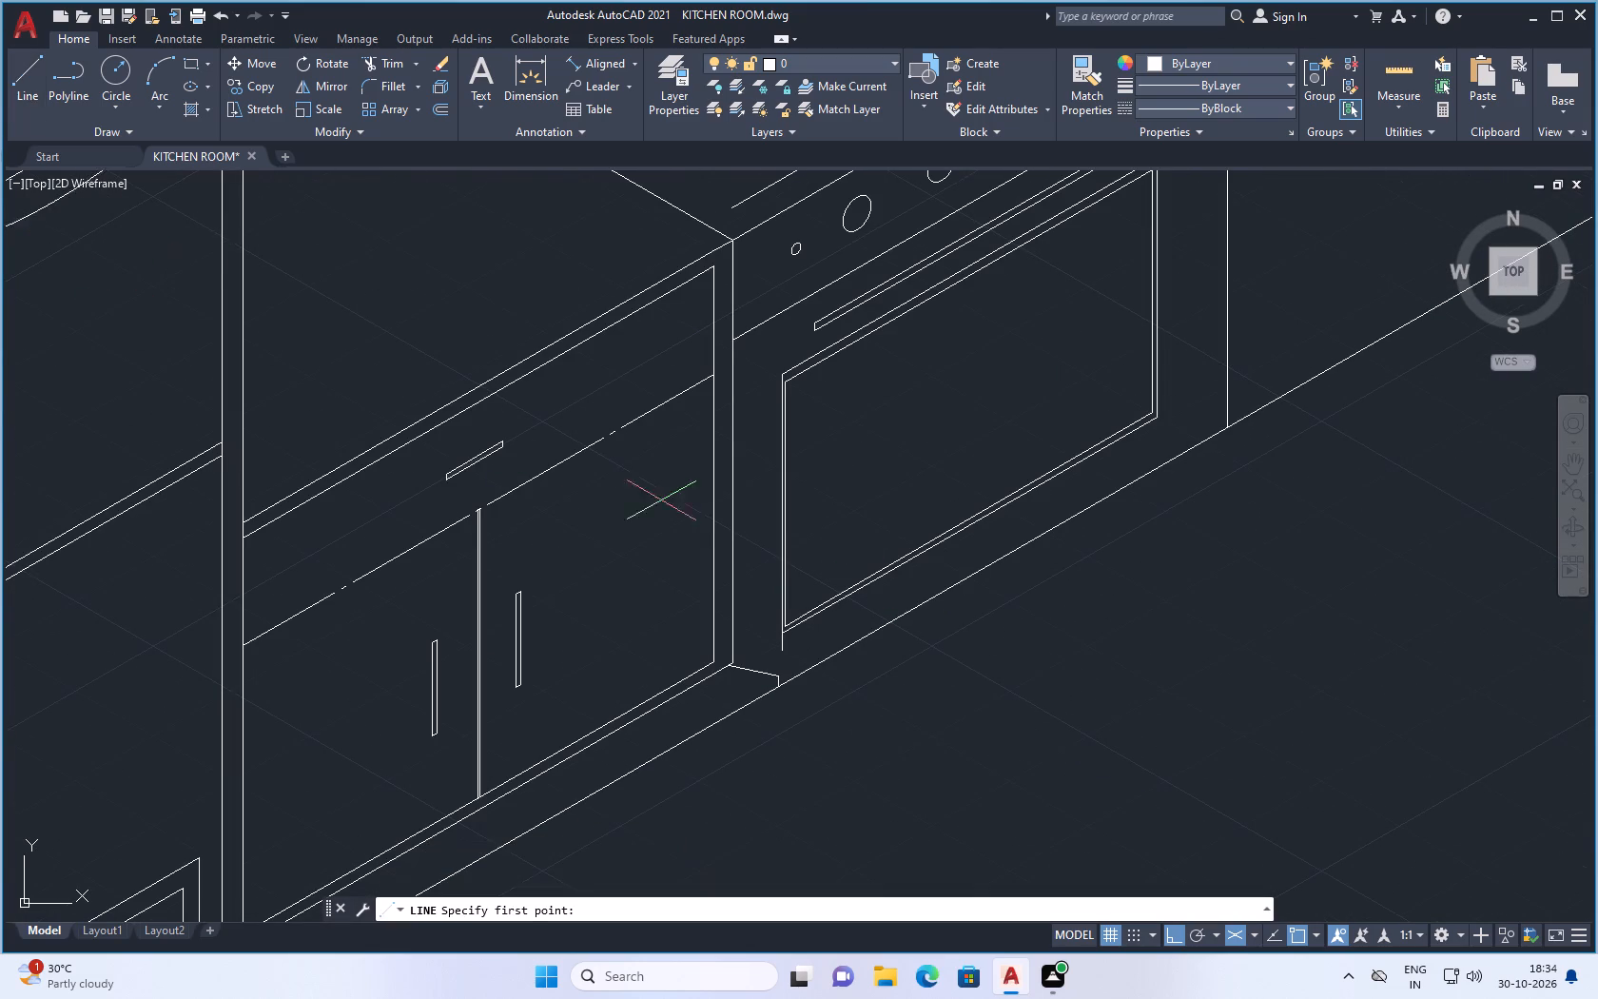
pyautogui.scroll(2, 869, 677)
pyautogui.moveTo(671, 566); pyautogui.dragTo(672, 577)
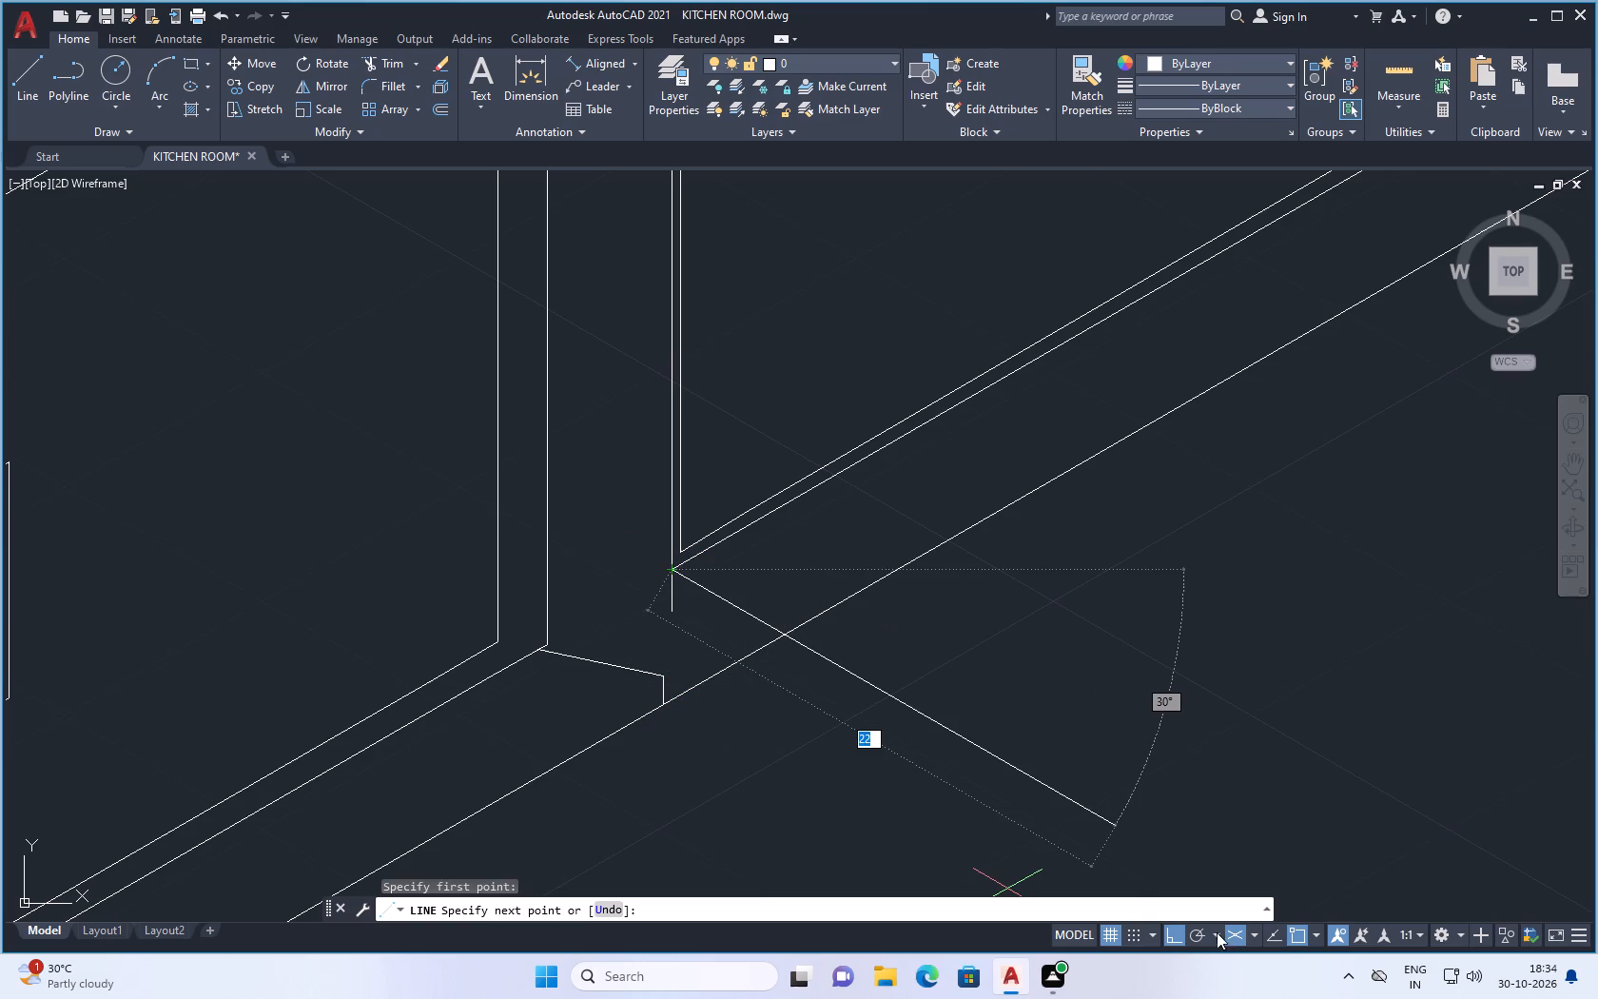
pyautogui.click(1251, 930)
pyautogui.click(1262, 902)
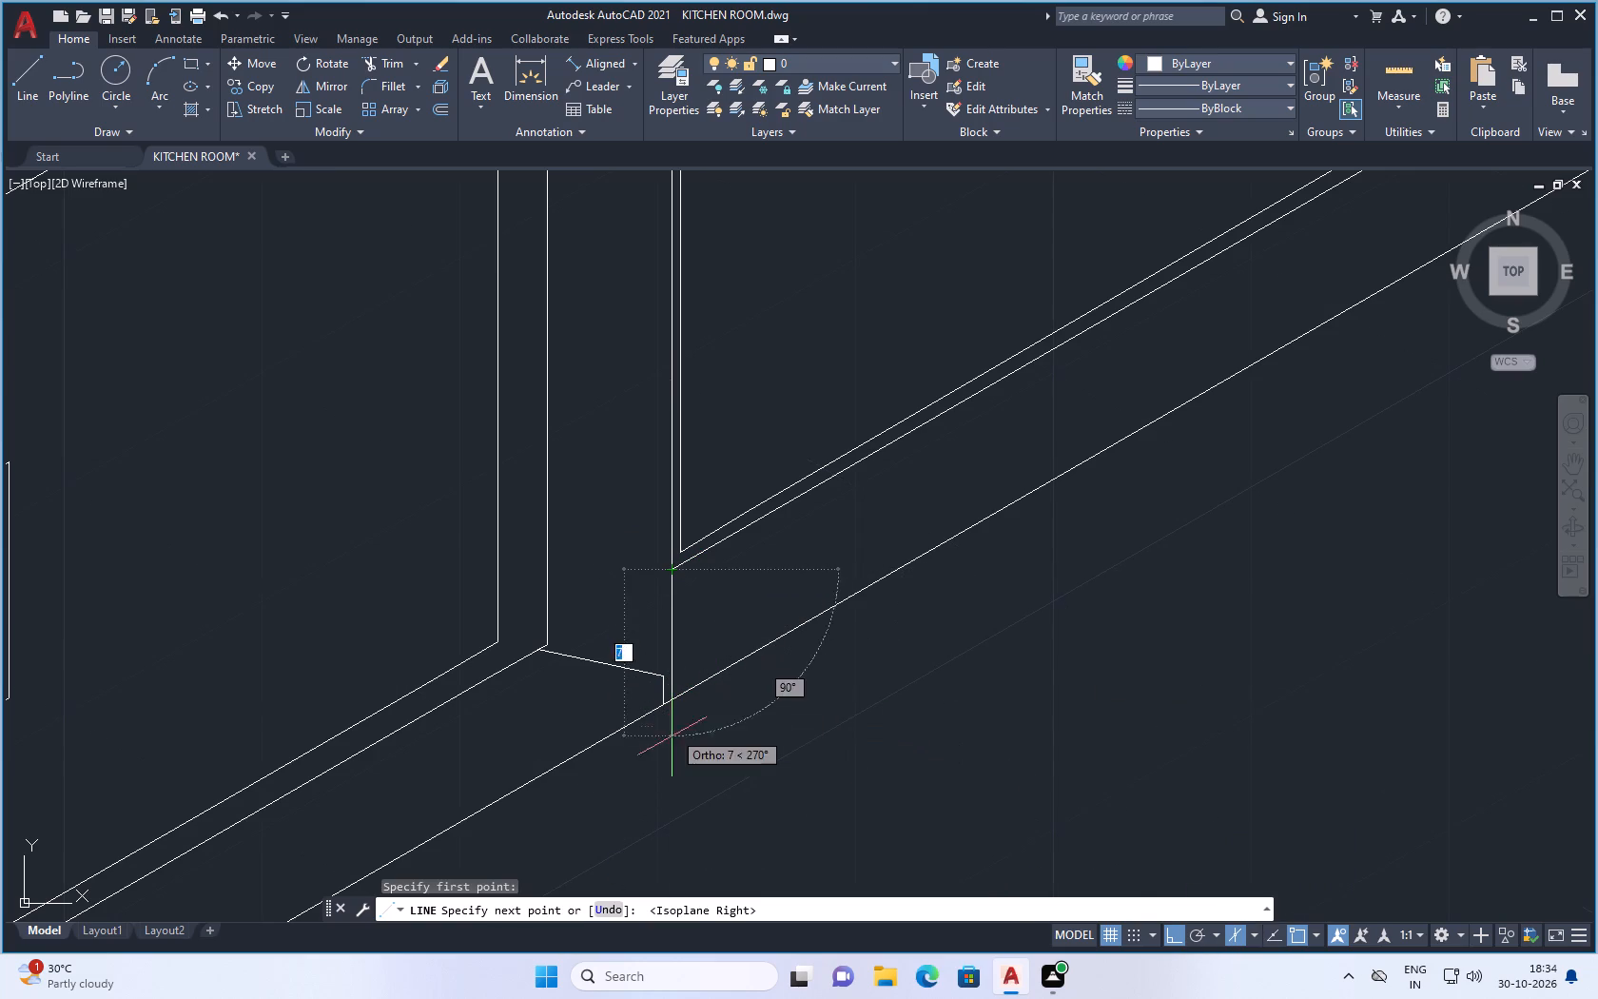
pyautogui.click(670, 756)
pyautogui.press('Escape')
# Draw a line about 1 long at 30° from the slanted line's end to the new vertical line.
pyautogui.press('space')
pyautogui.scroll(3, 692, 750)
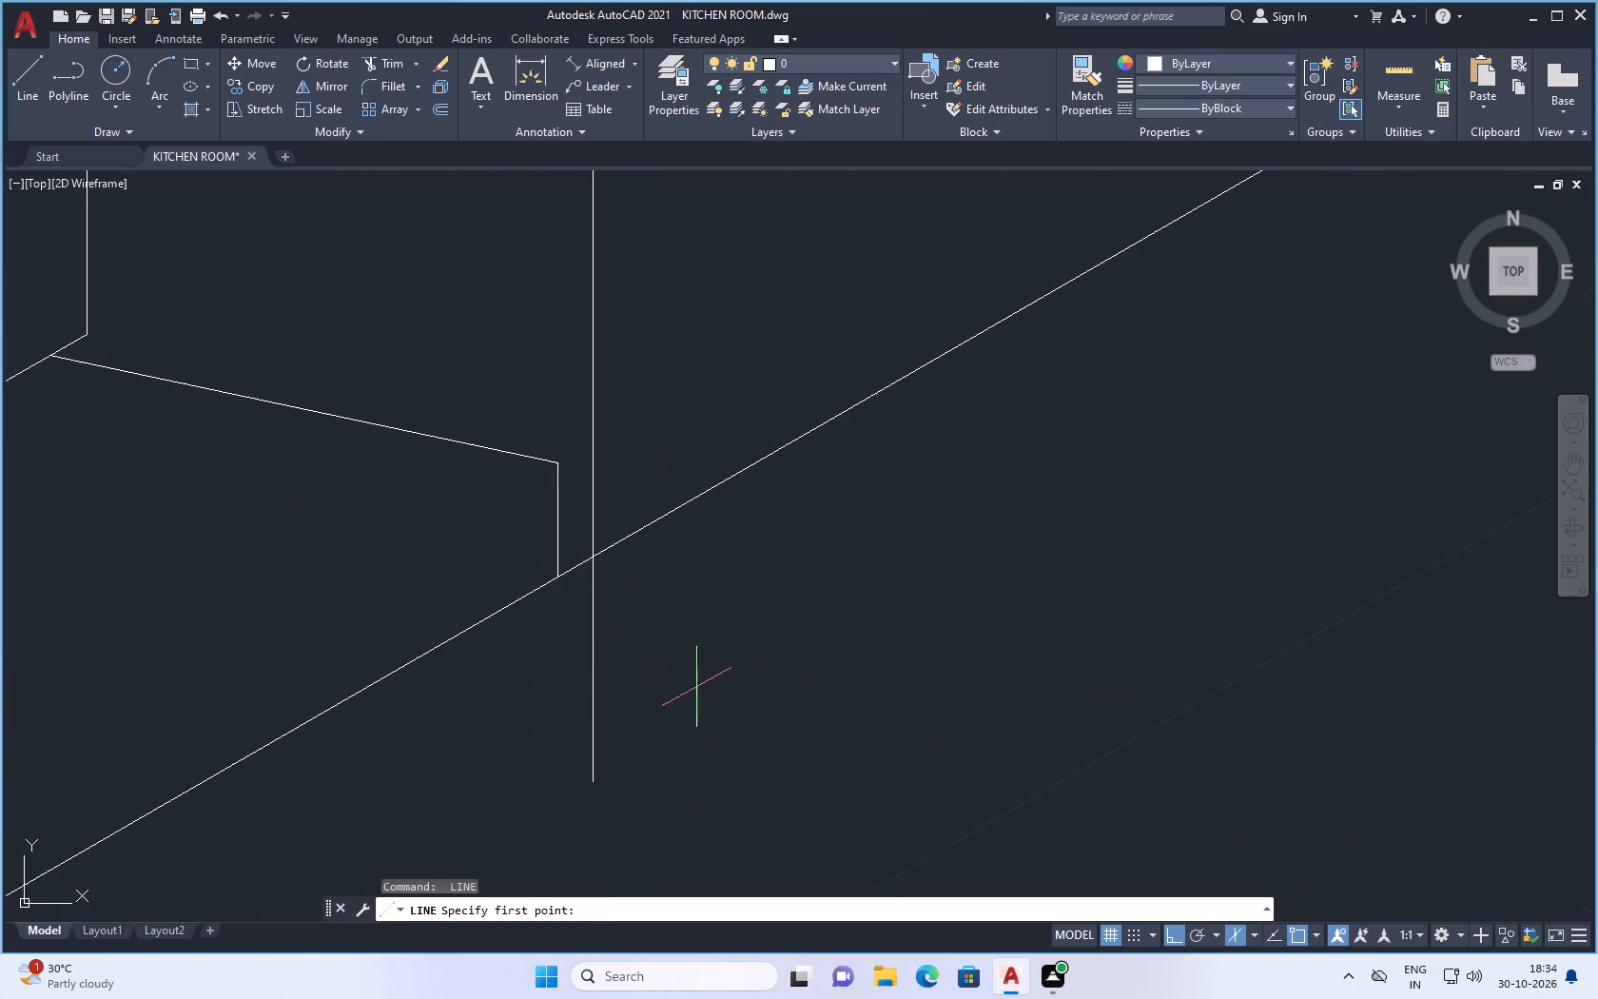
pyautogui.moveTo(556, 464); pyautogui.dragTo(568, 464)
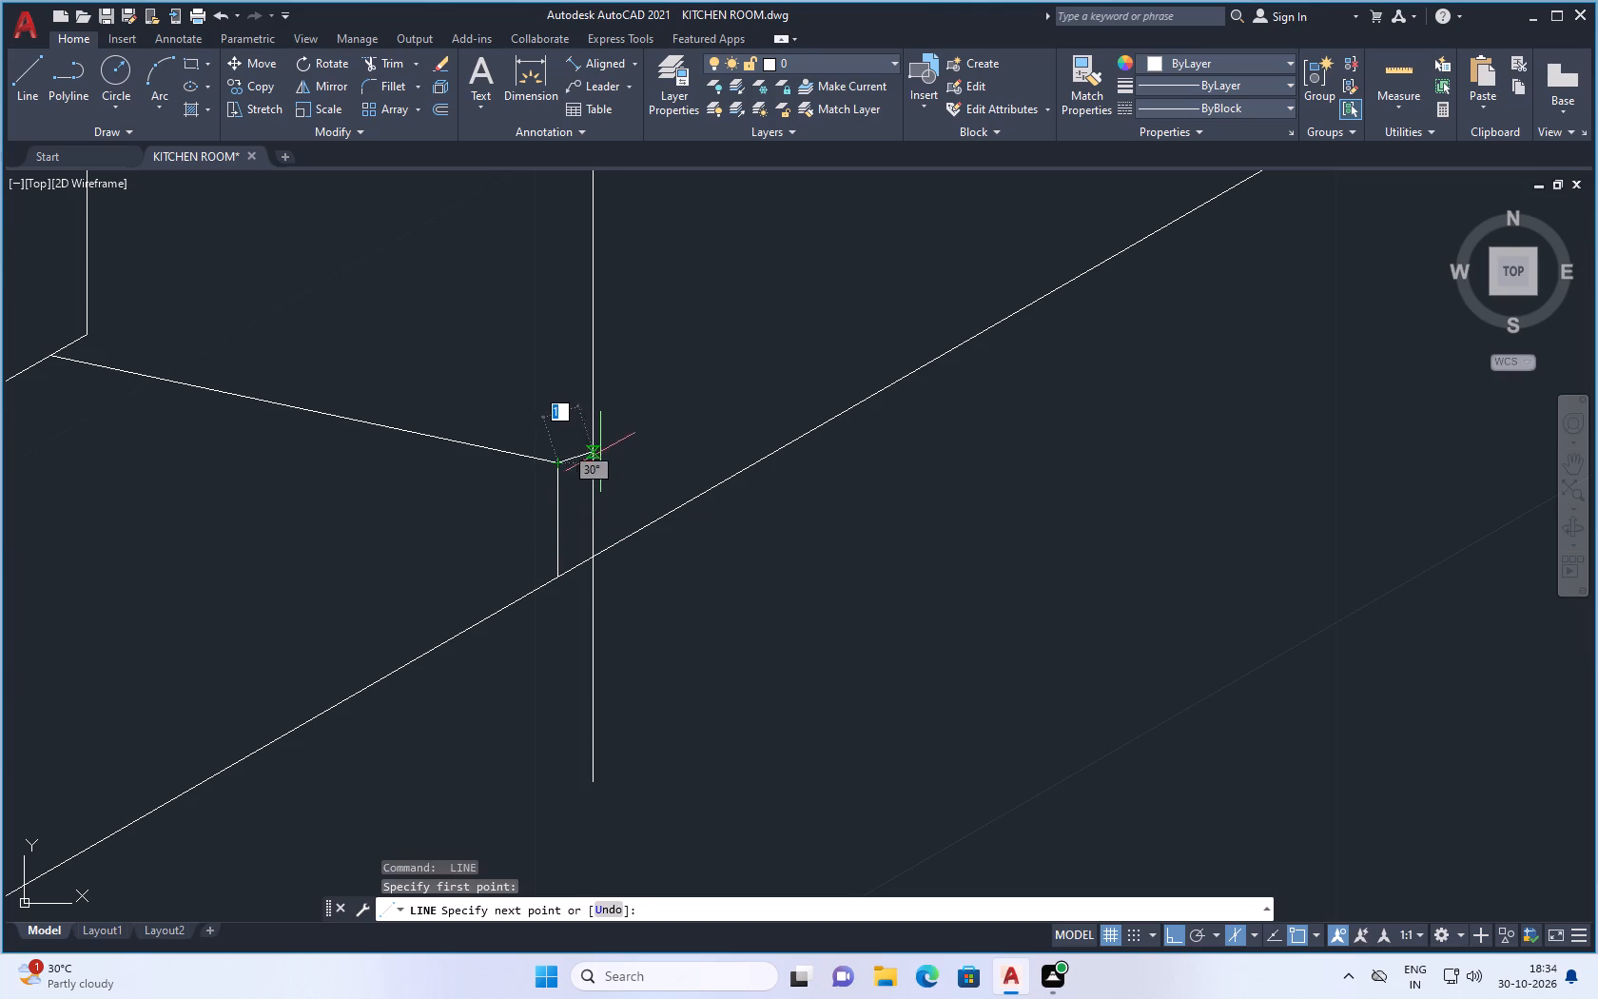
pyautogui.click(591, 441)
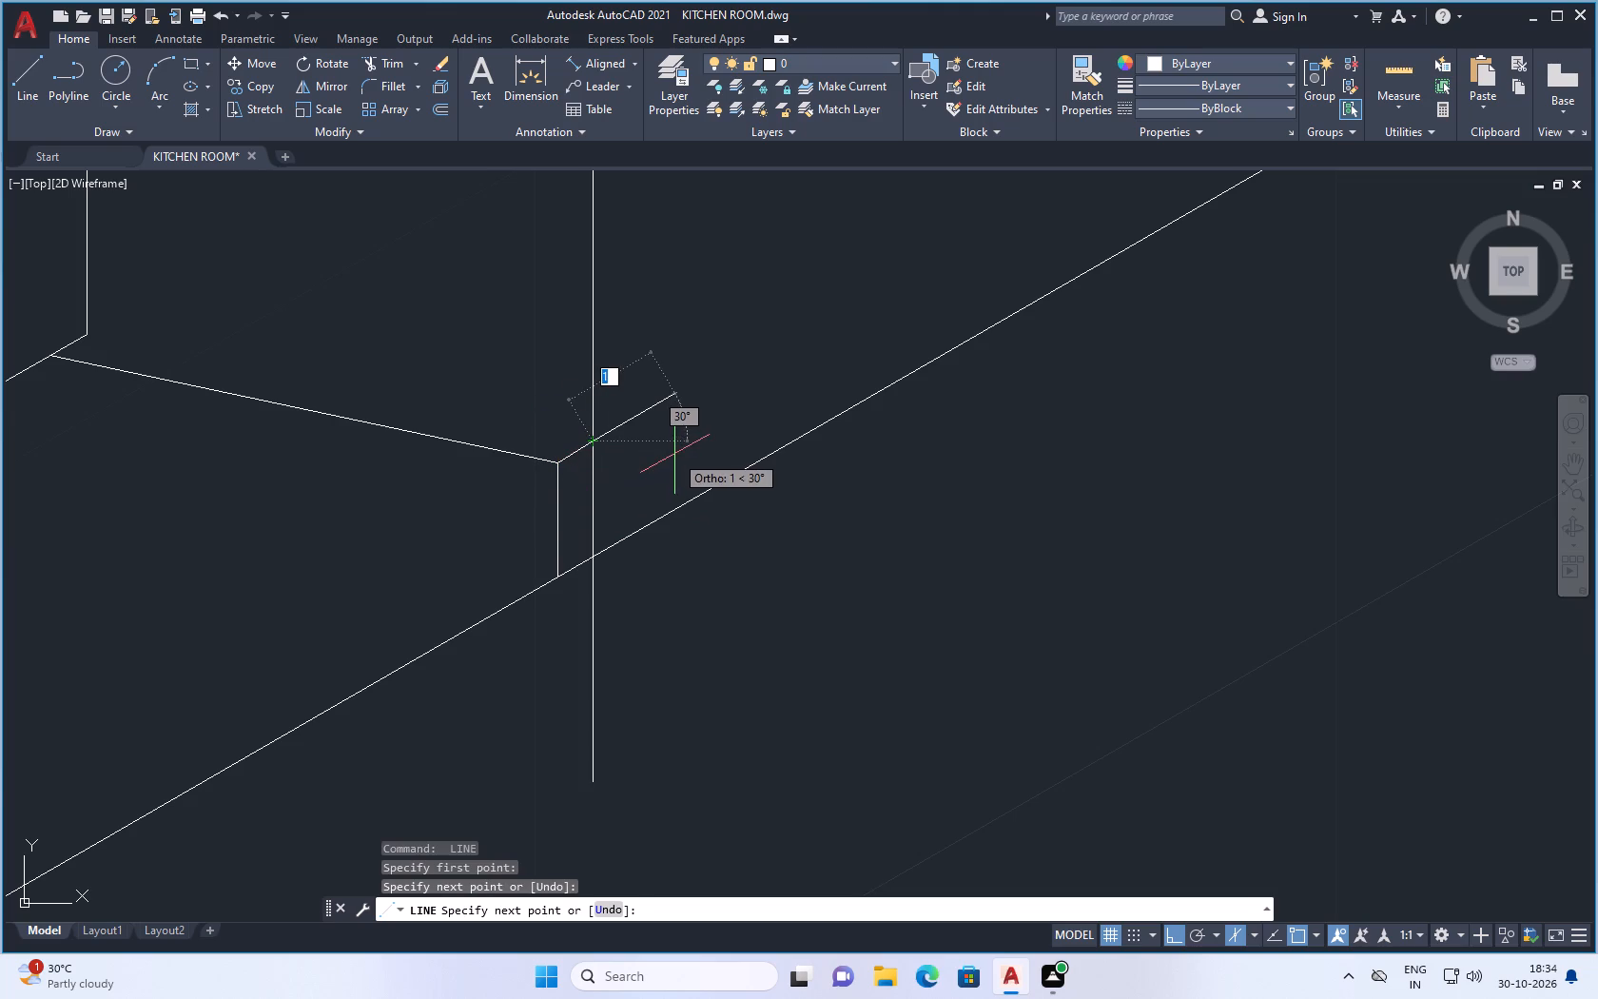
pyautogui.press('Escape')
# Trim the new vertical line's overshoot below the oven's base line.
pyautogui.scroll(-4, 646, 484)
pyautogui.scroll(2, 640, 500)
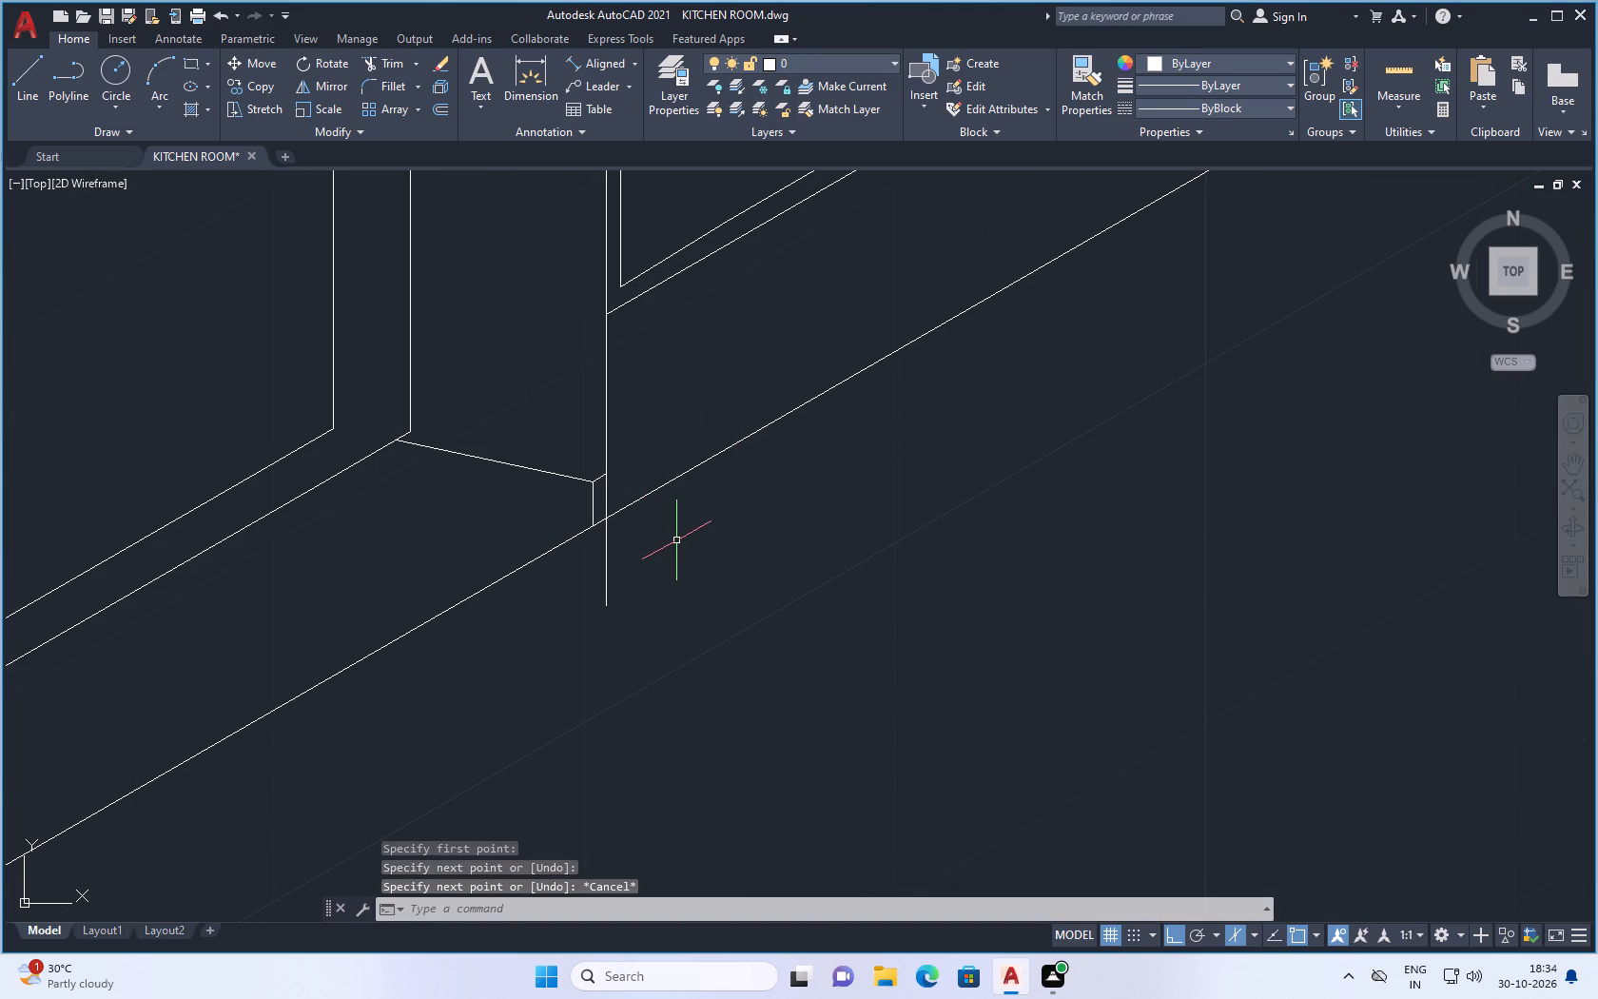
pyautogui.press('t')
pyautogui.press('r')
pyautogui.press('Return')
pyautogui.moveTo(655, 568); pyautogui.dragTo(571, 595)
pyautogui.scroll(-3, 604, 611)
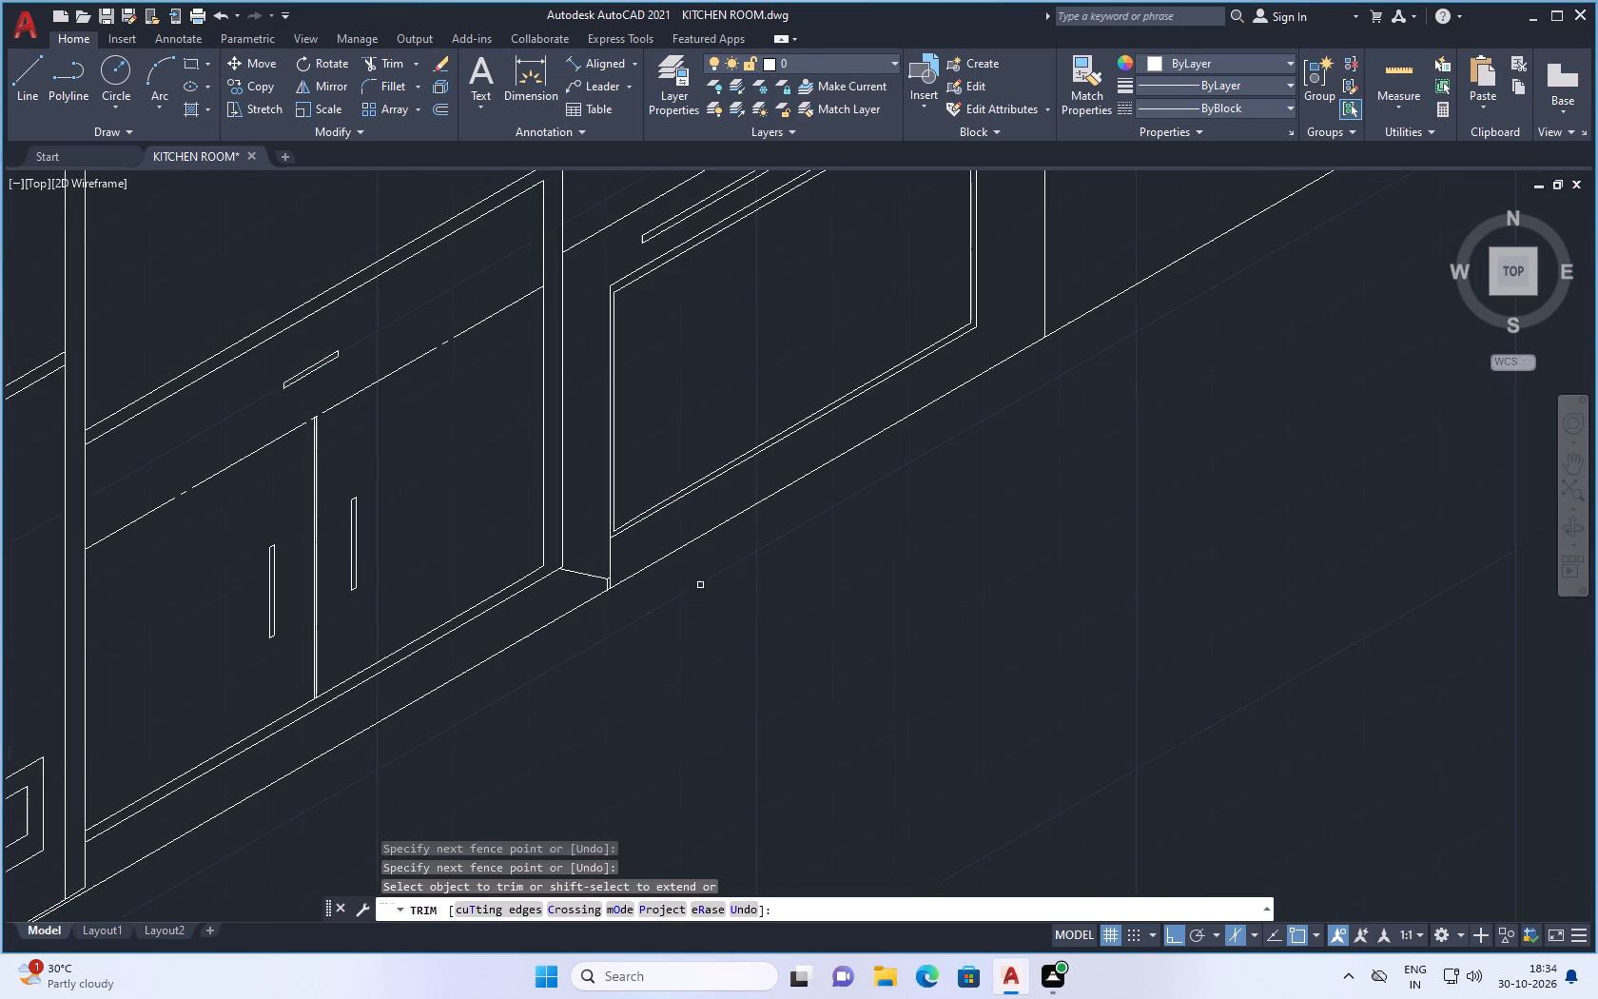
pyautogui.scroll(-2, 790, 604)
pyautogui.press('Escape')
pyautogui.scroll(-4, 813, 674)
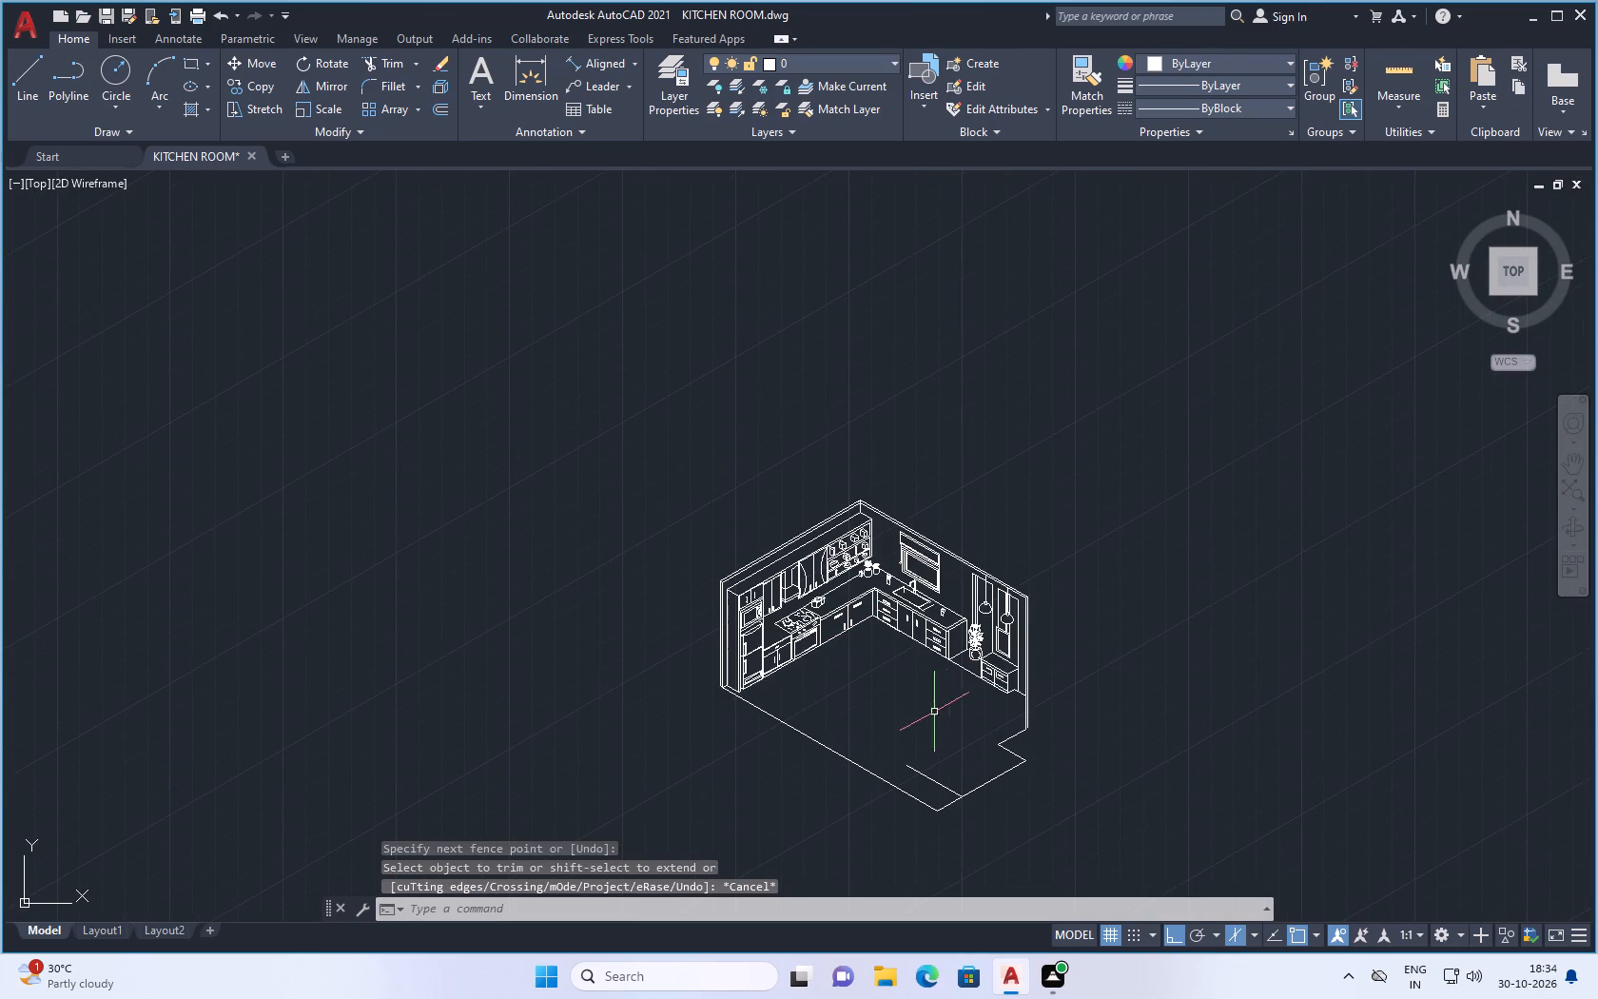
# Switch to the top isoplane and draw a line about 55 long at 330° from the oven's base line onto the floor.
pyautogui.scroll(2, 890, 716)
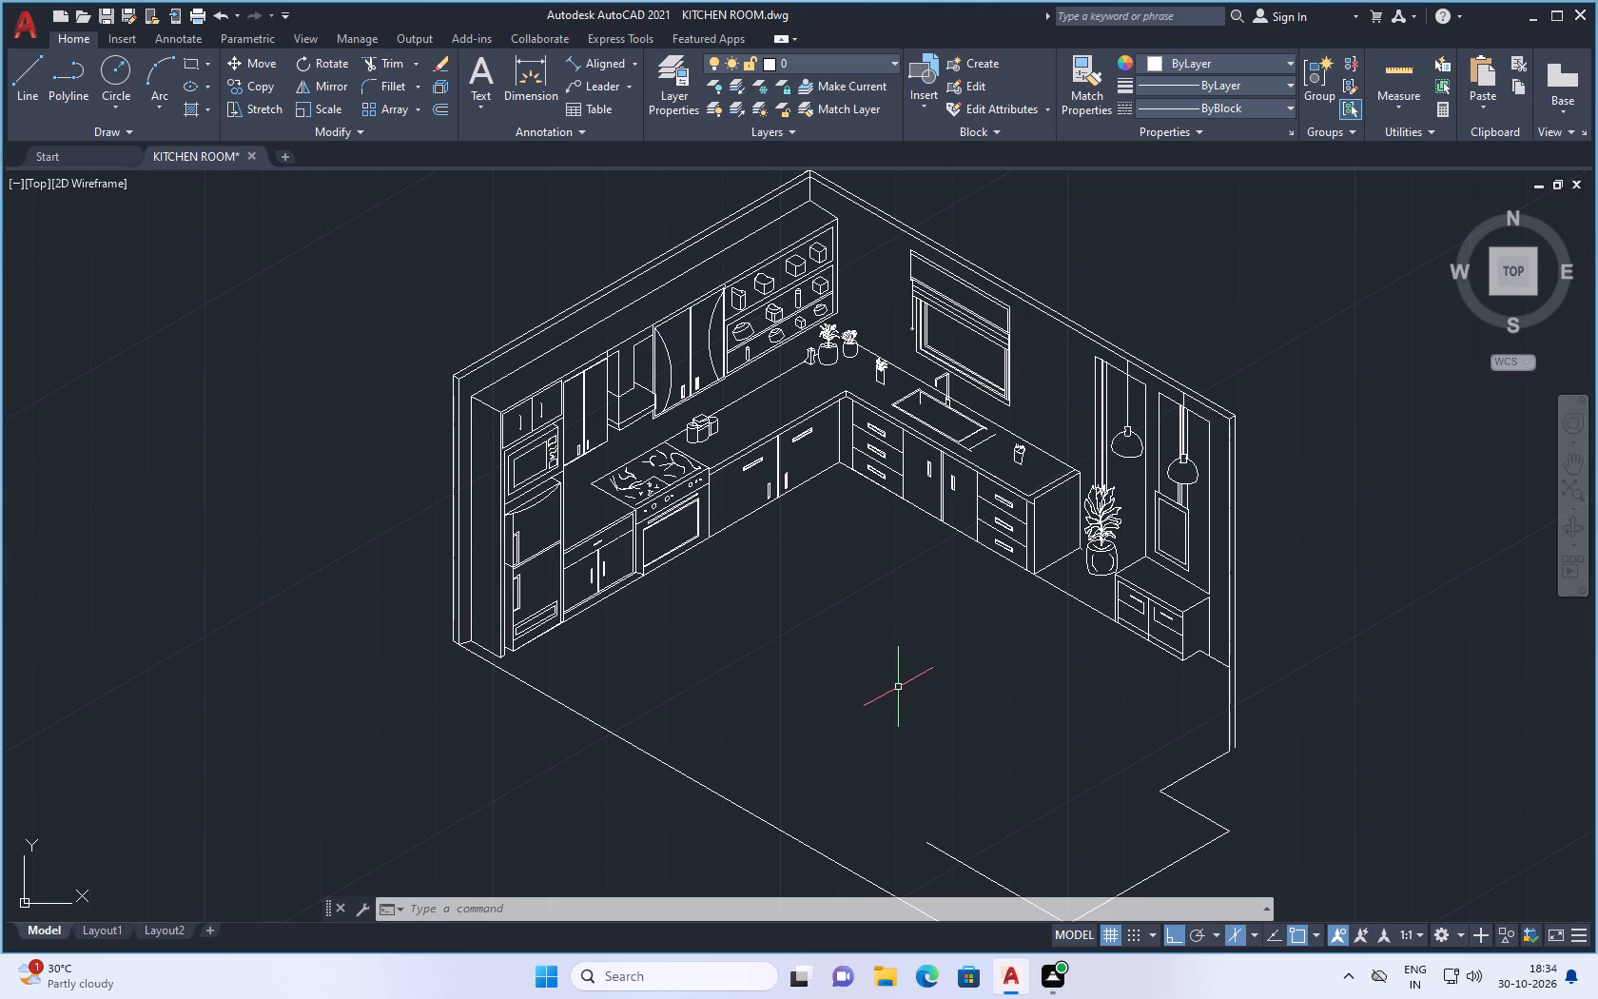
pyautogui.click(25, 72)
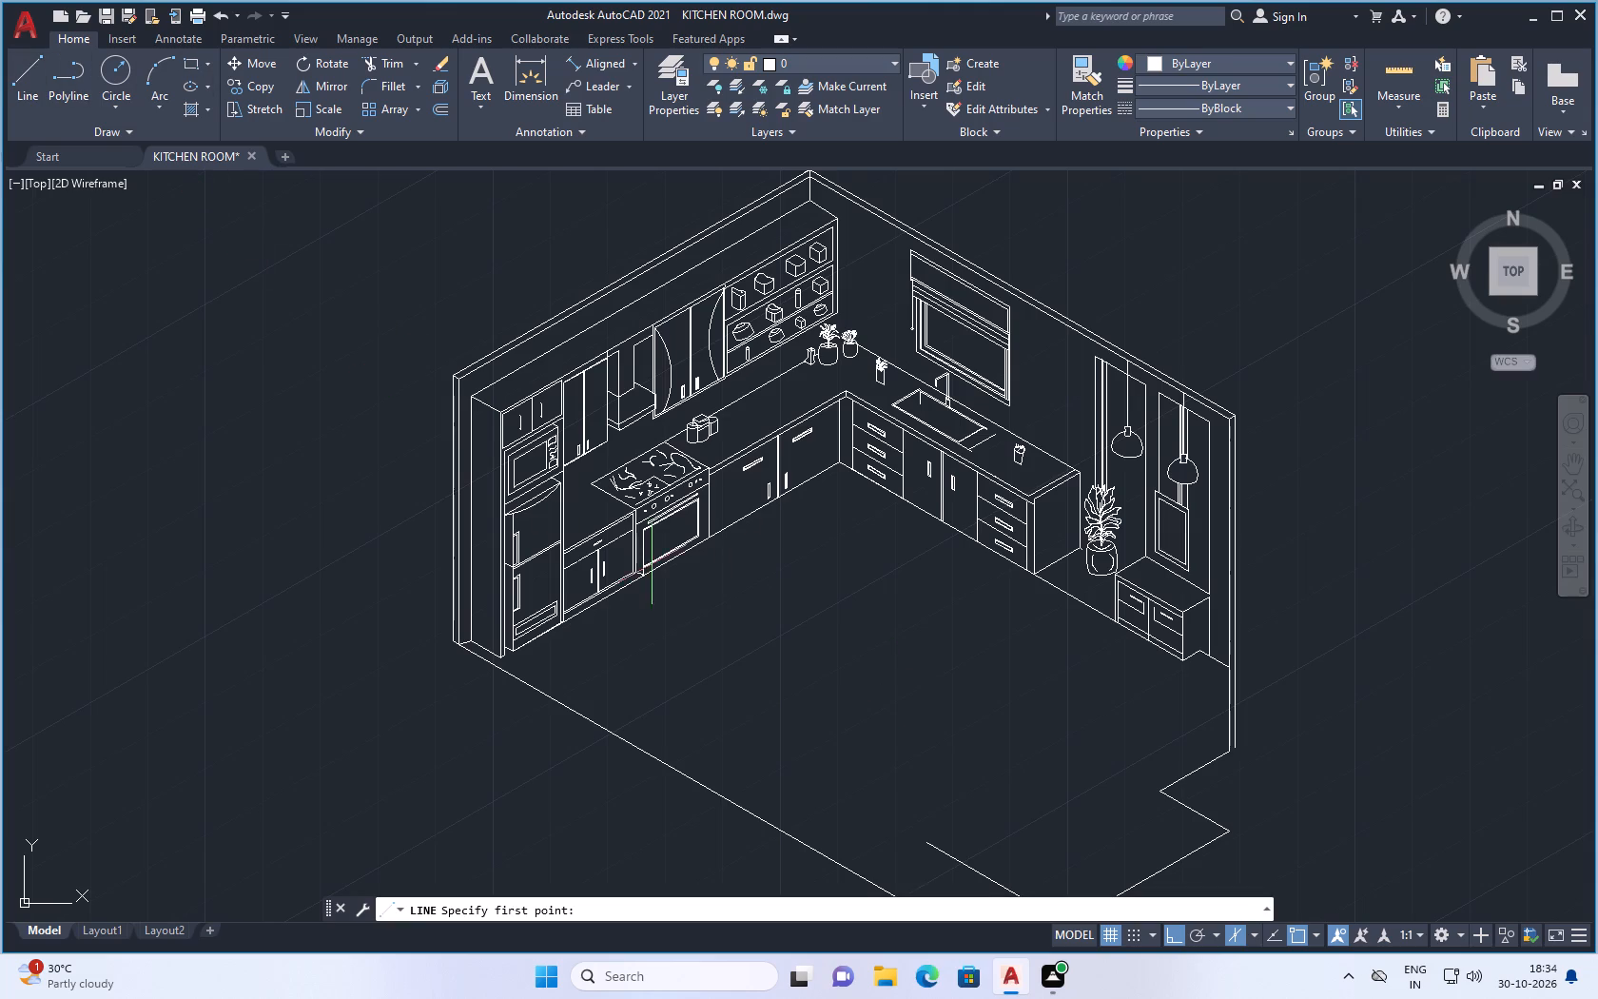
pyautogui.scroll(2, 712, 593)
pyautogui.click(636, 492)
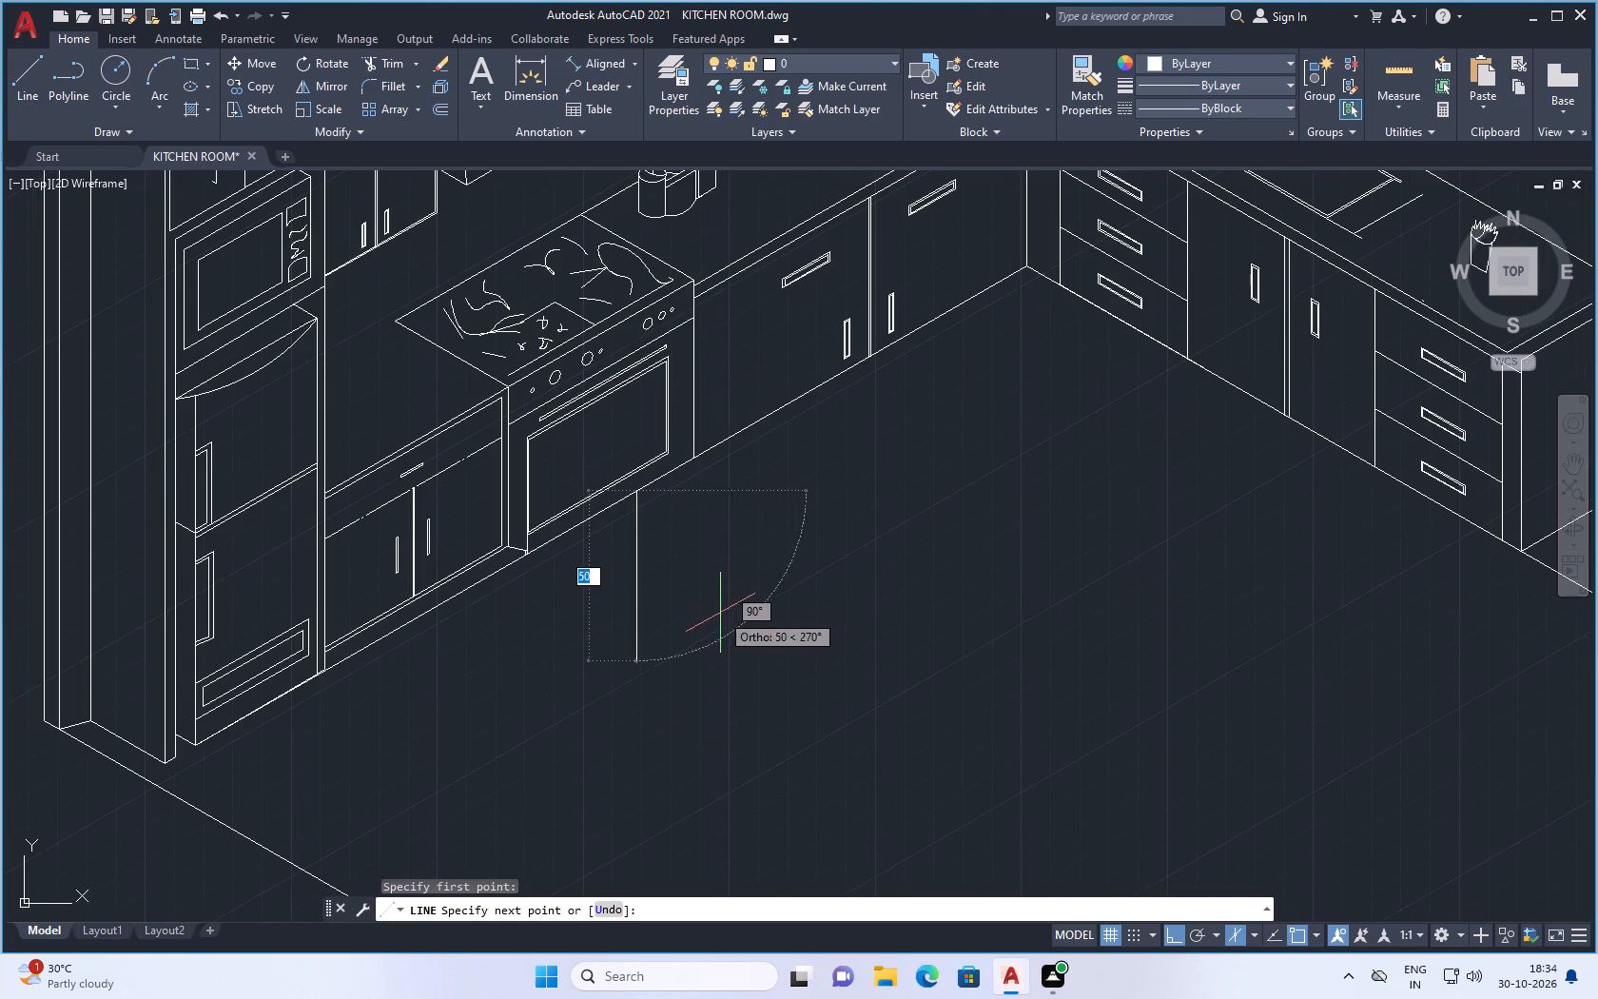
pyautogui.click(1216, 930)
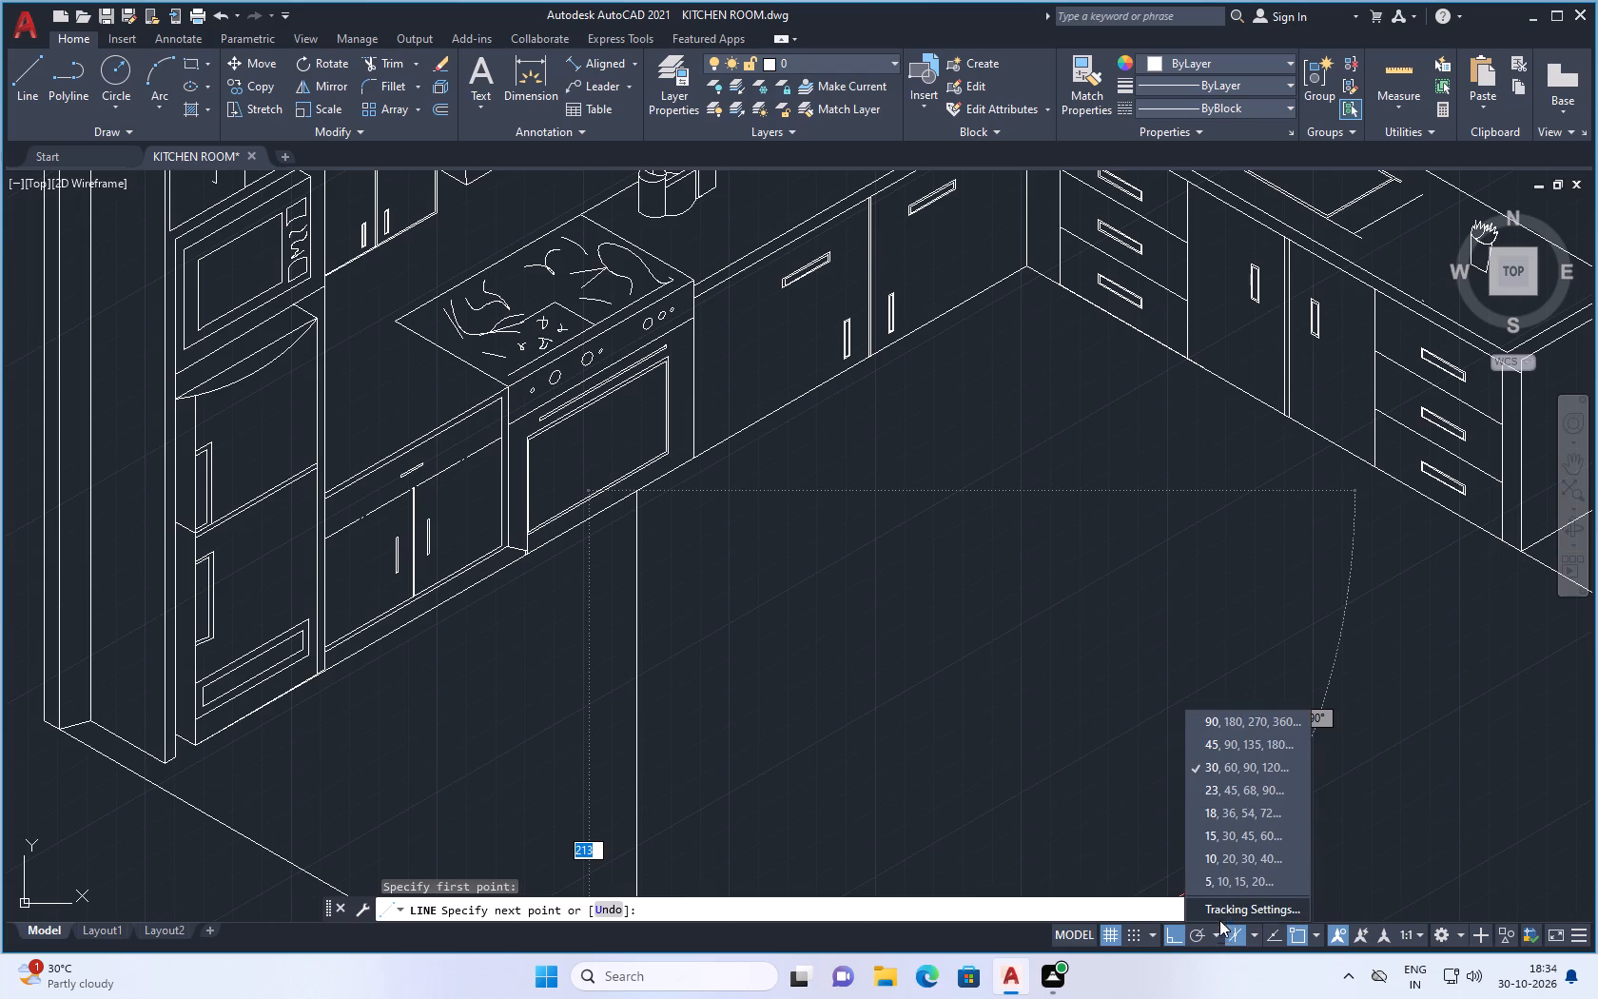
pyautogui.click(1160, 849)
pyautogui.click(1254, 935)
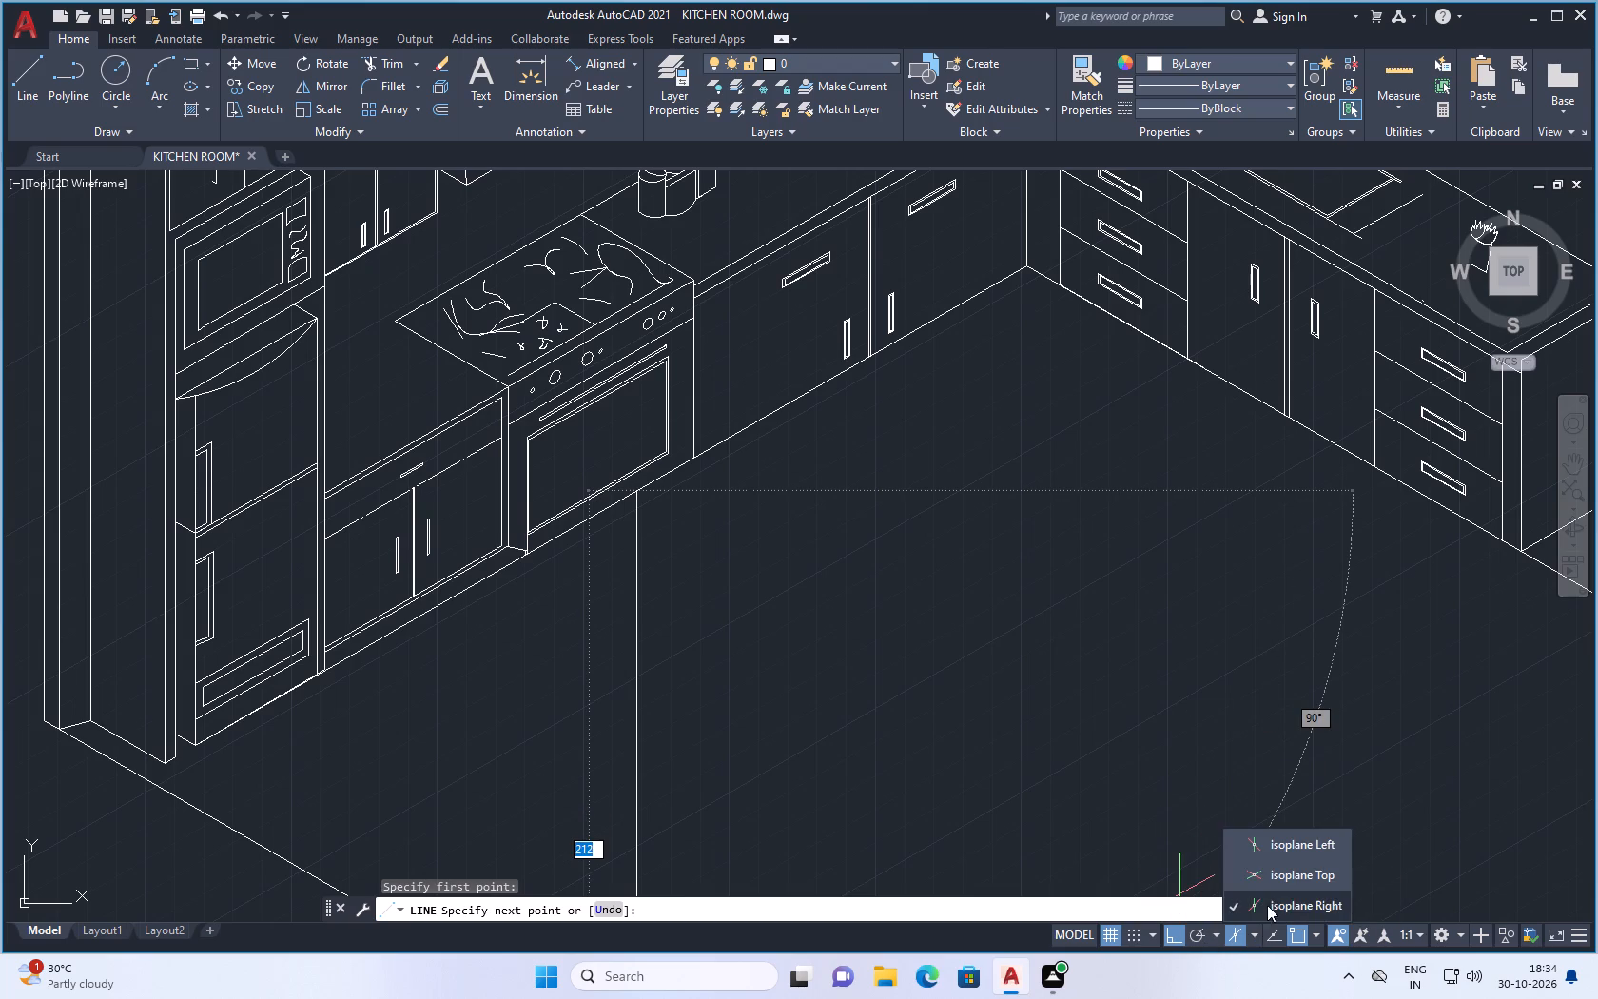
pyautogui.moveTo(1278, 877); pyautogui.dragTo(1282, 861)
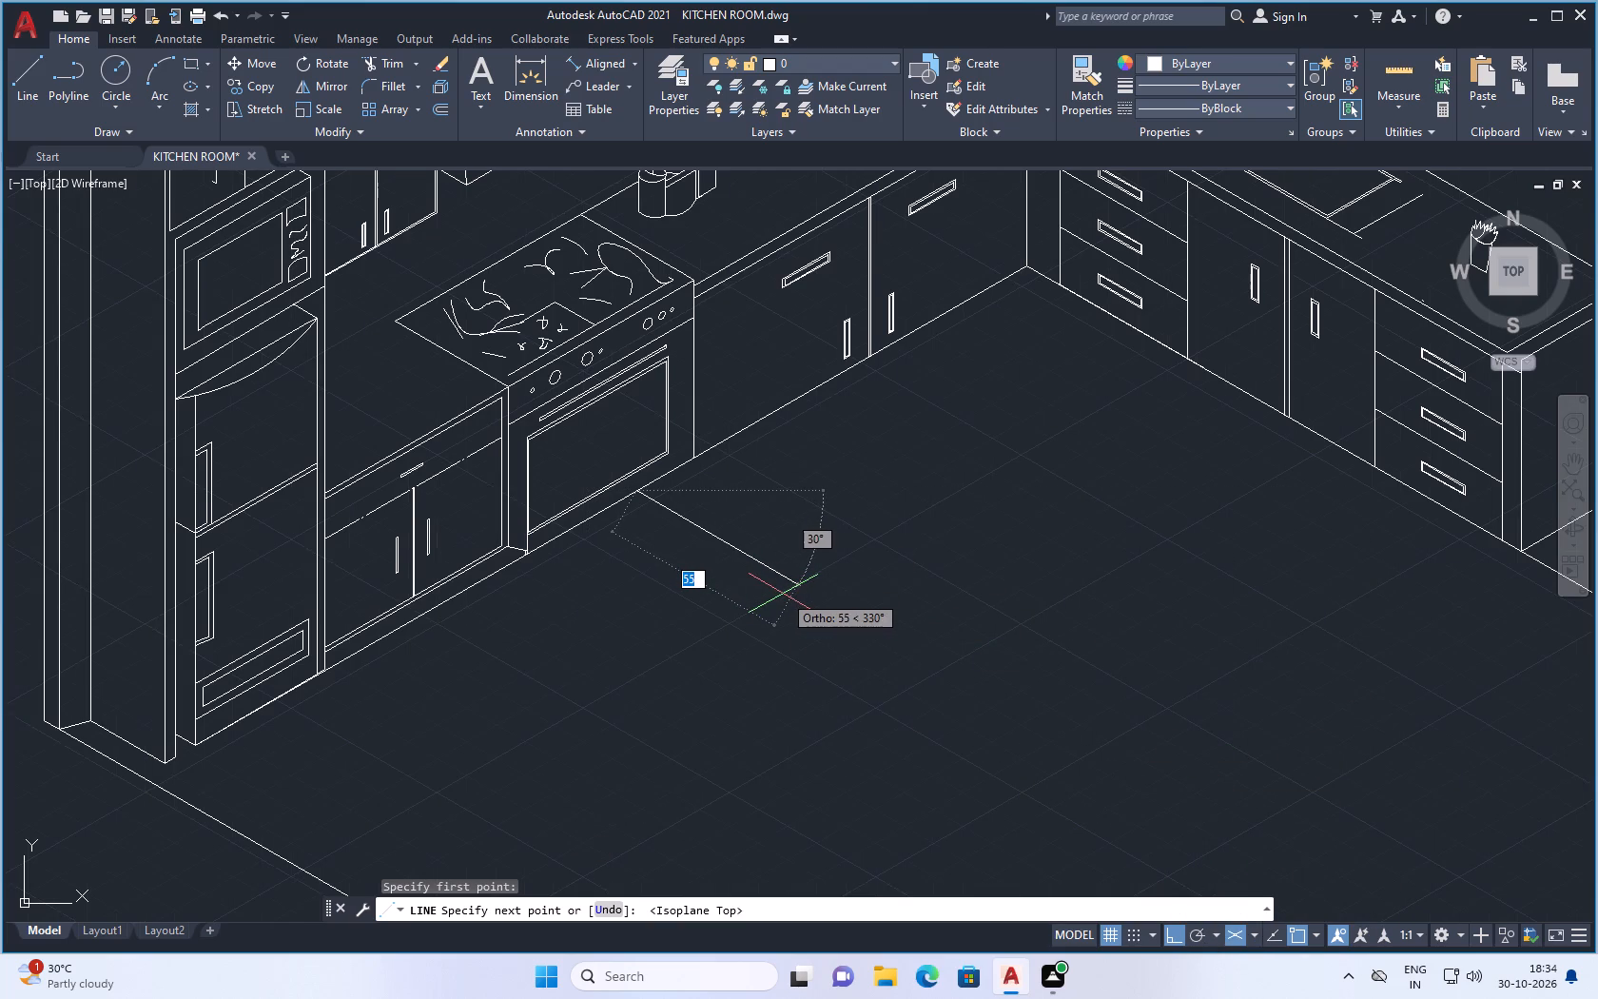
pyautogui.click(783, 594)
pyautogui.press('Escape')
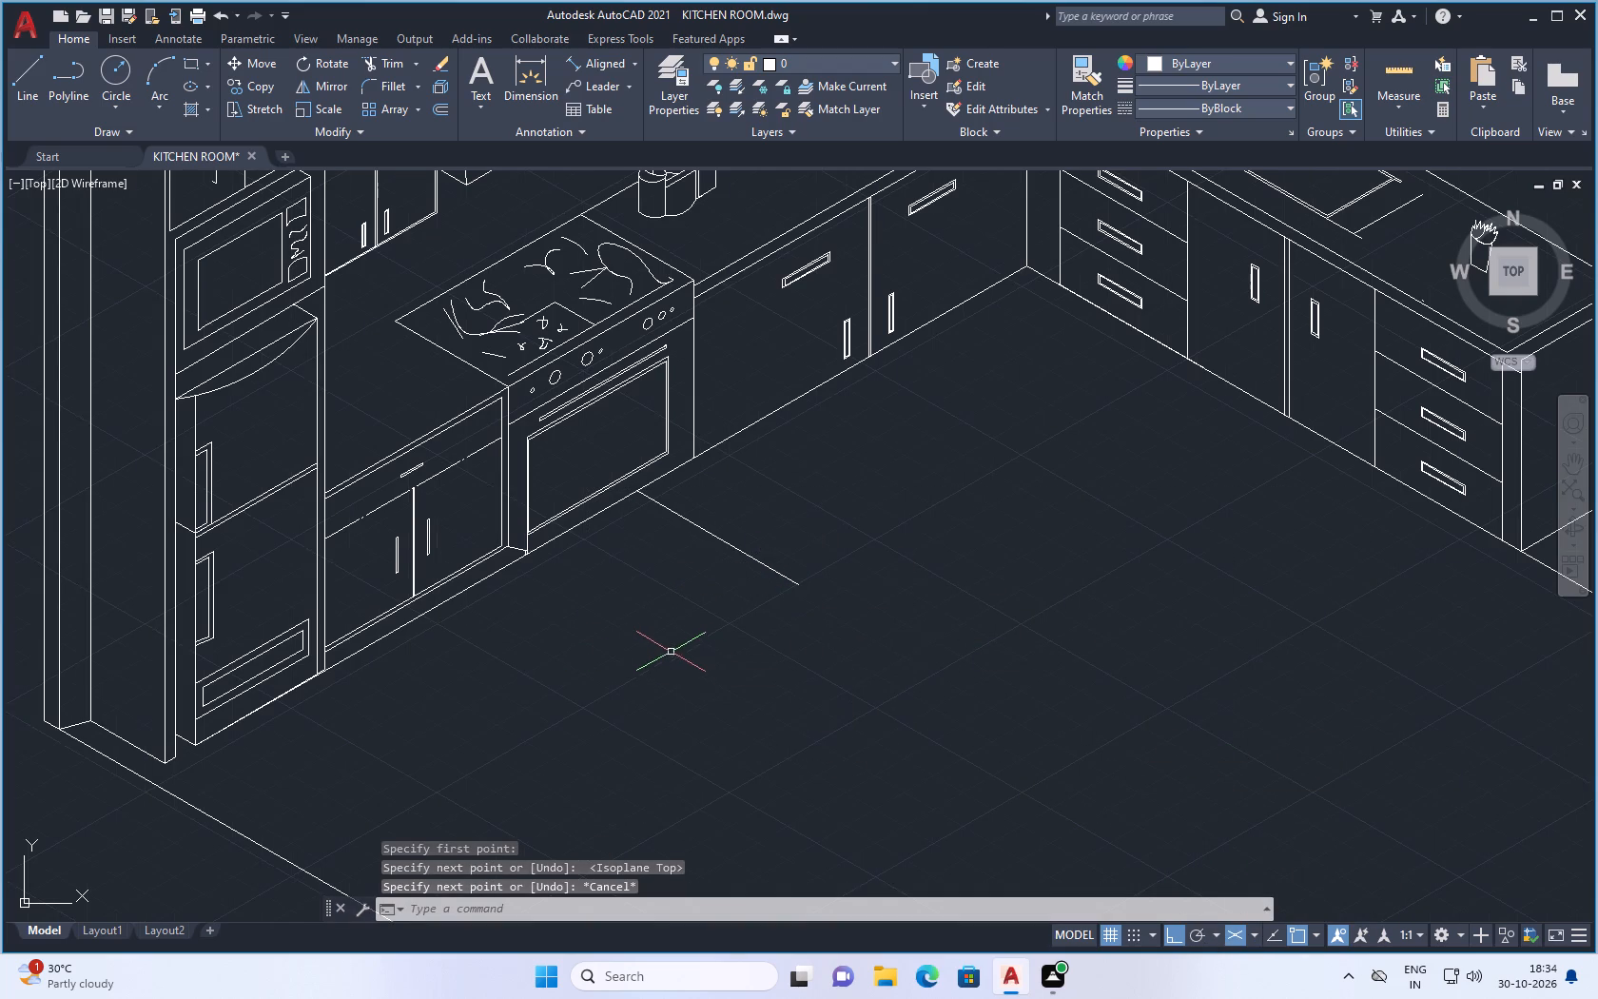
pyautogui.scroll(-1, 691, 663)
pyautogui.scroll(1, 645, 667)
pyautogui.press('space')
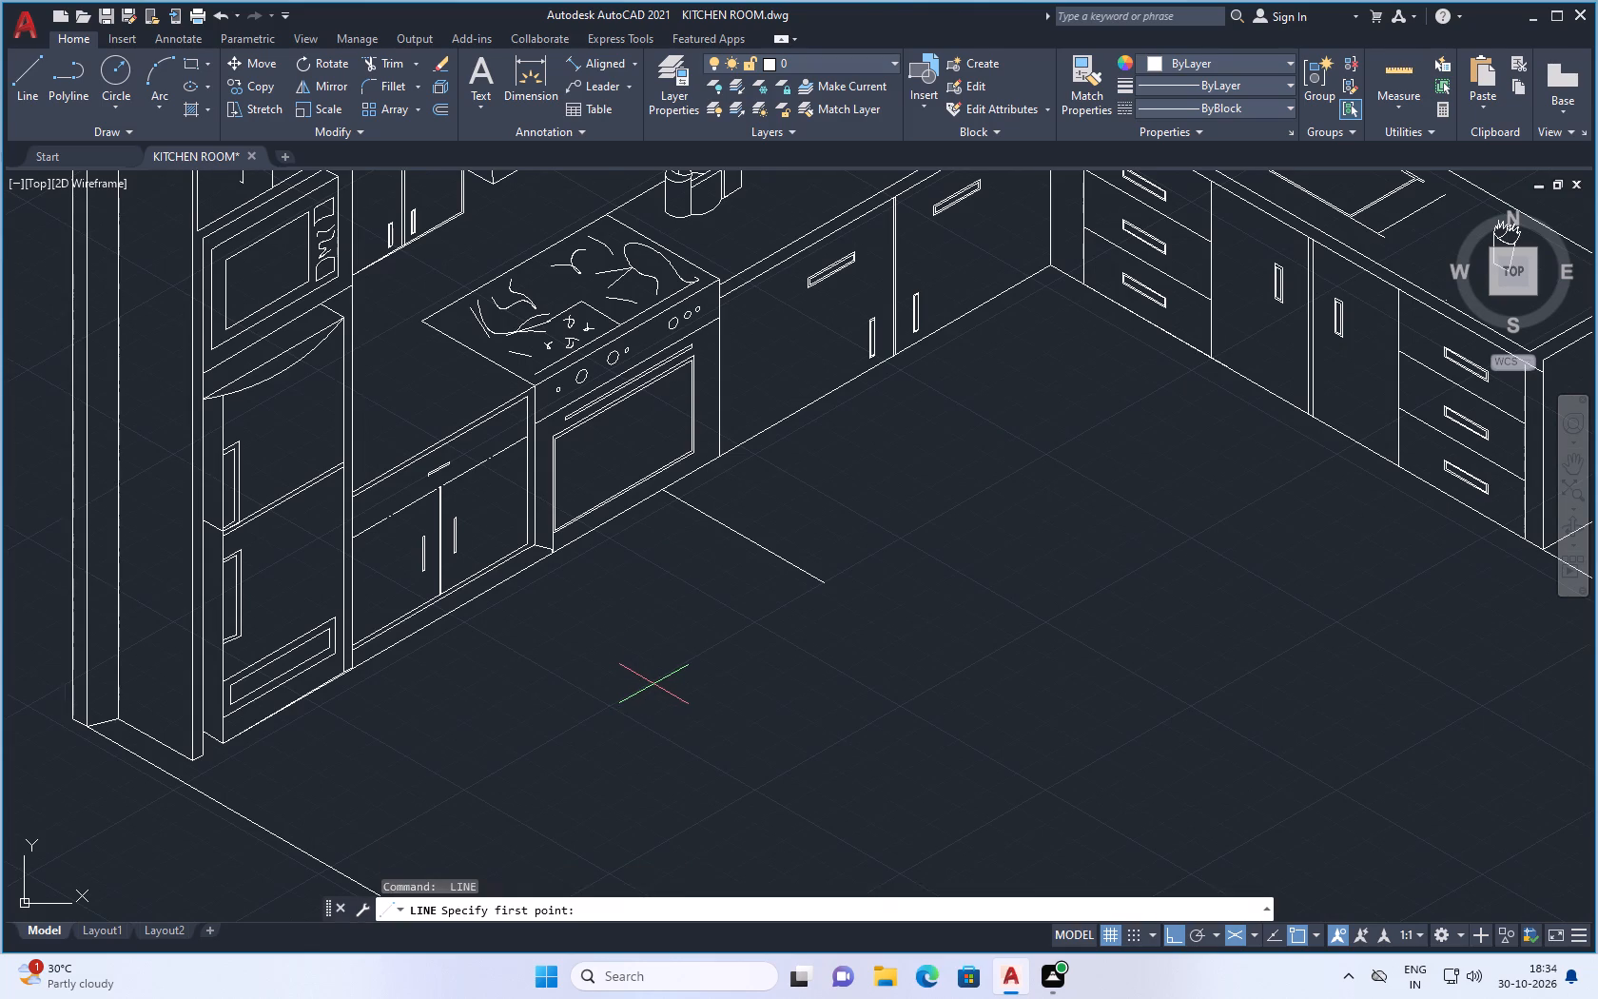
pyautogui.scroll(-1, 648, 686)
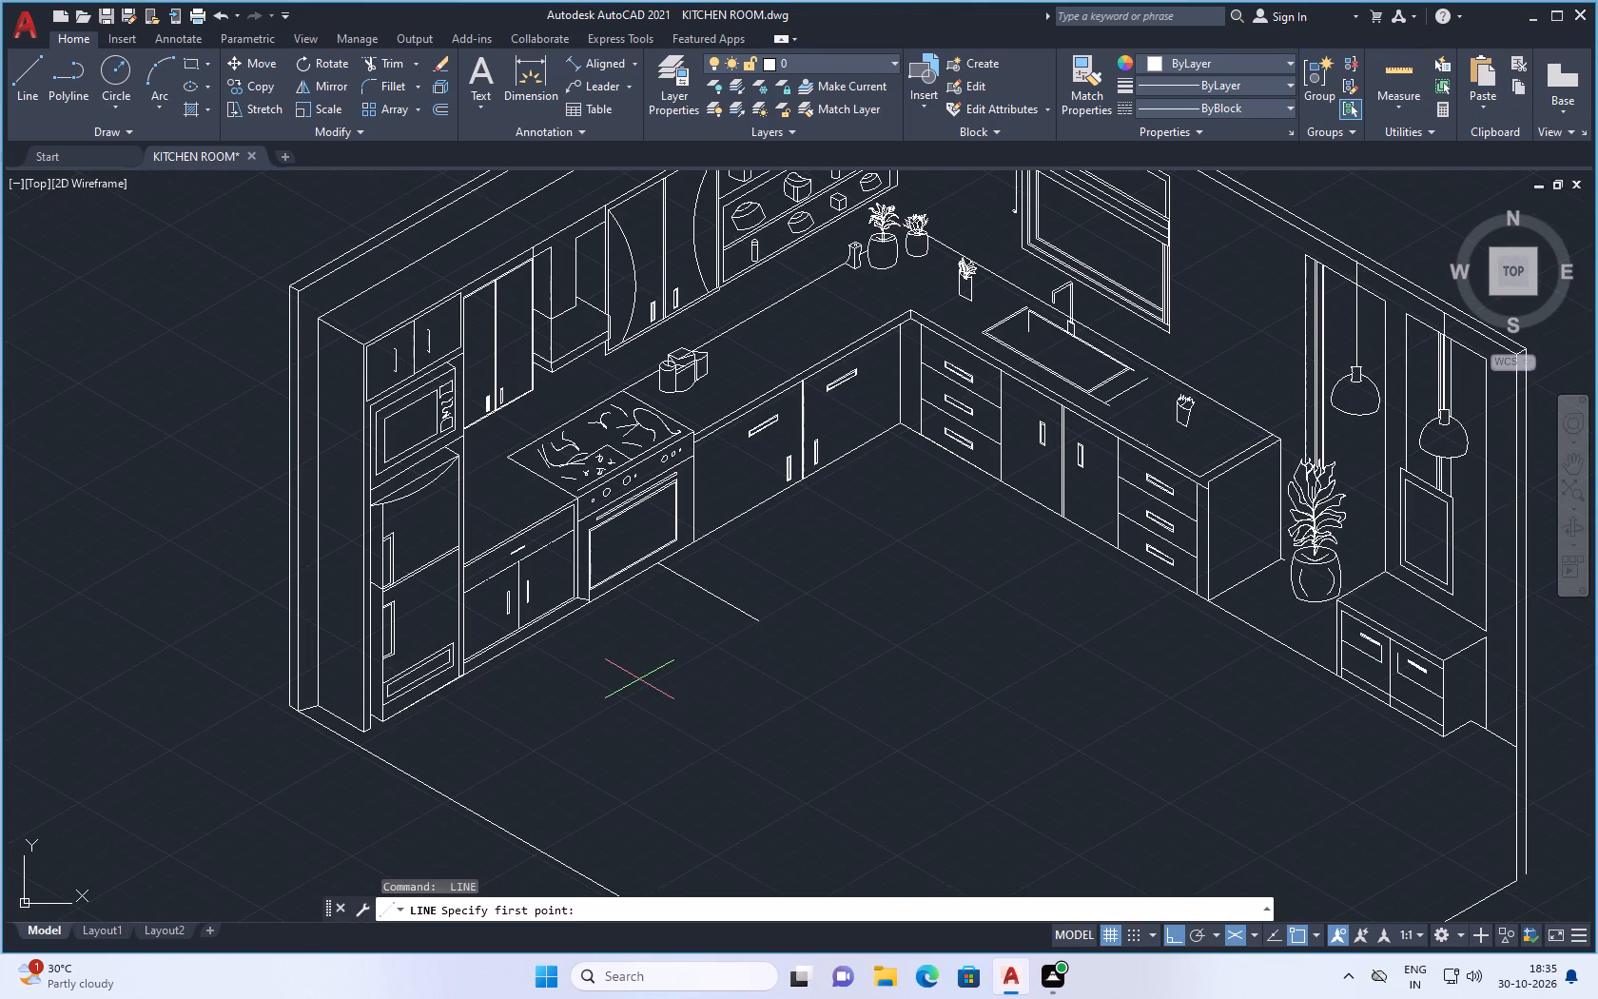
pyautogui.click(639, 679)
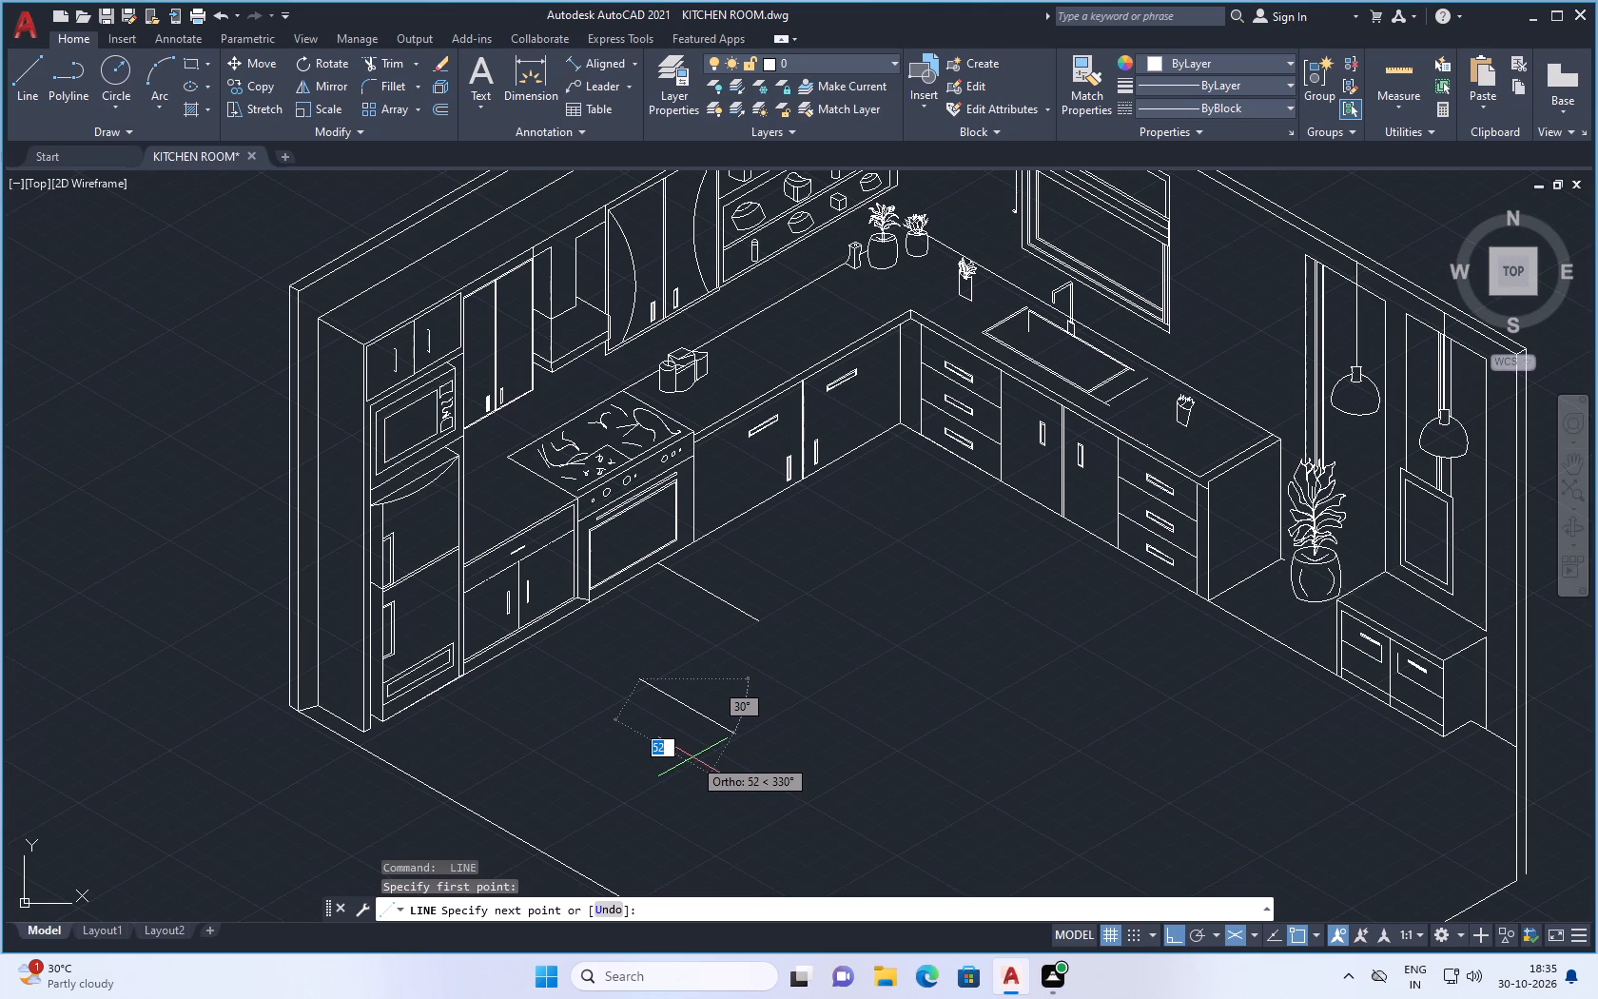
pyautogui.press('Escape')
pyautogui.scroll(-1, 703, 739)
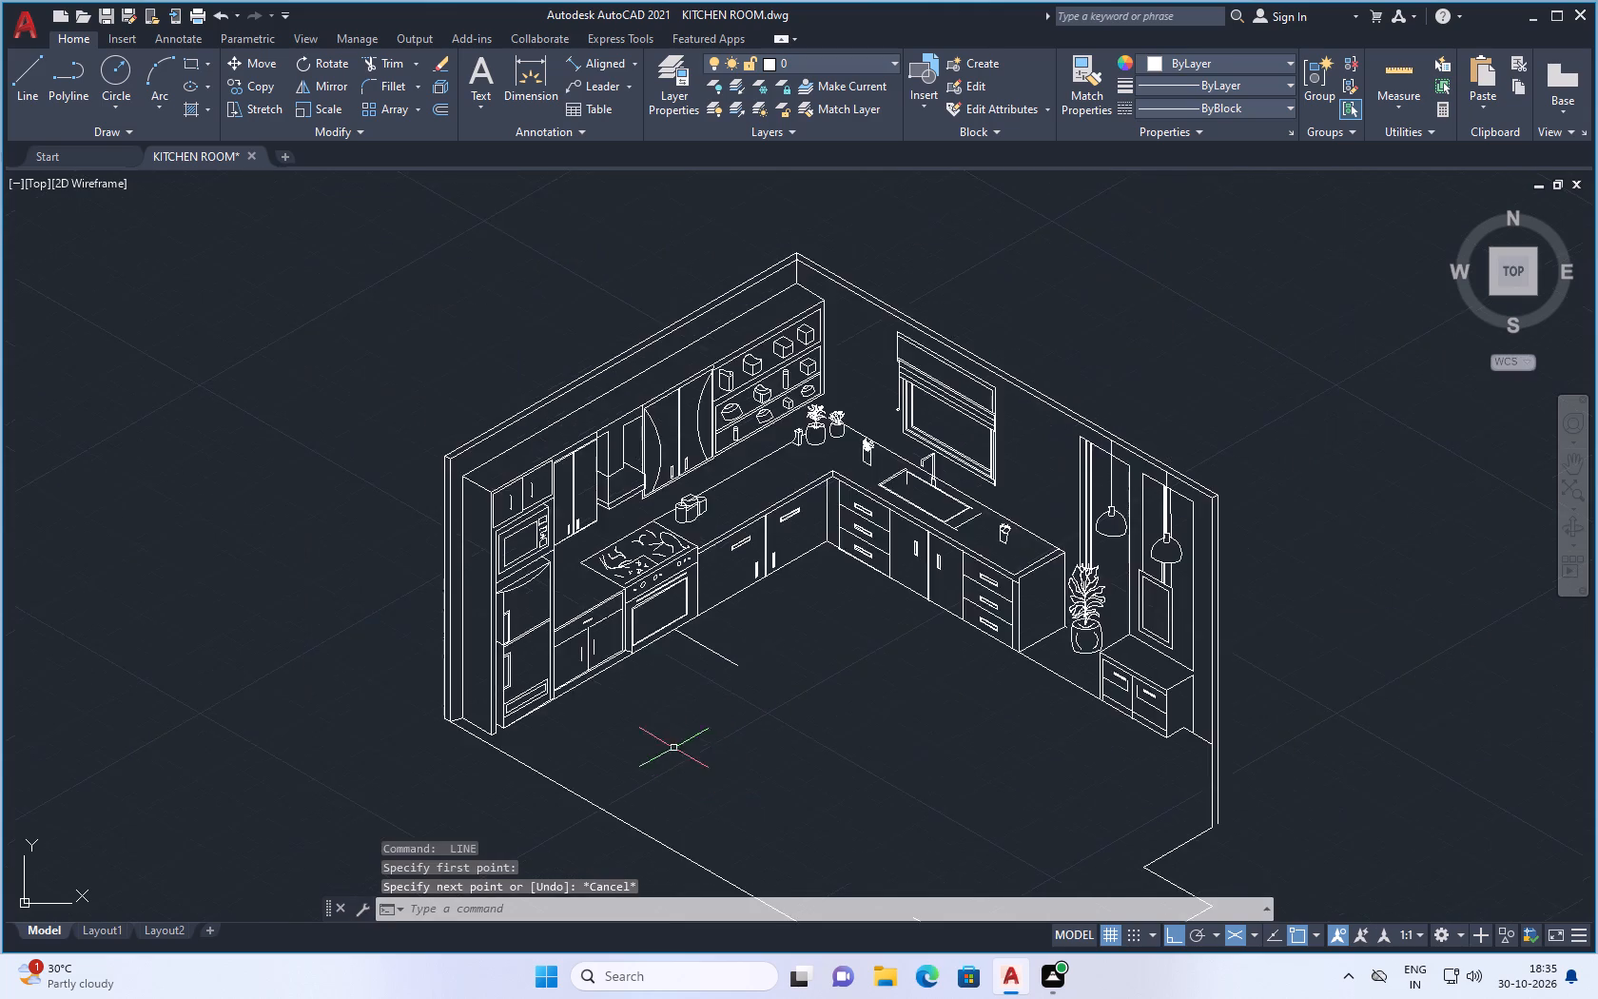
# Draw a 180-long line at 330° across the open floor in front of the oven.
pyautogui.scroll(2, 656, 750)
pyautogui.press('space')
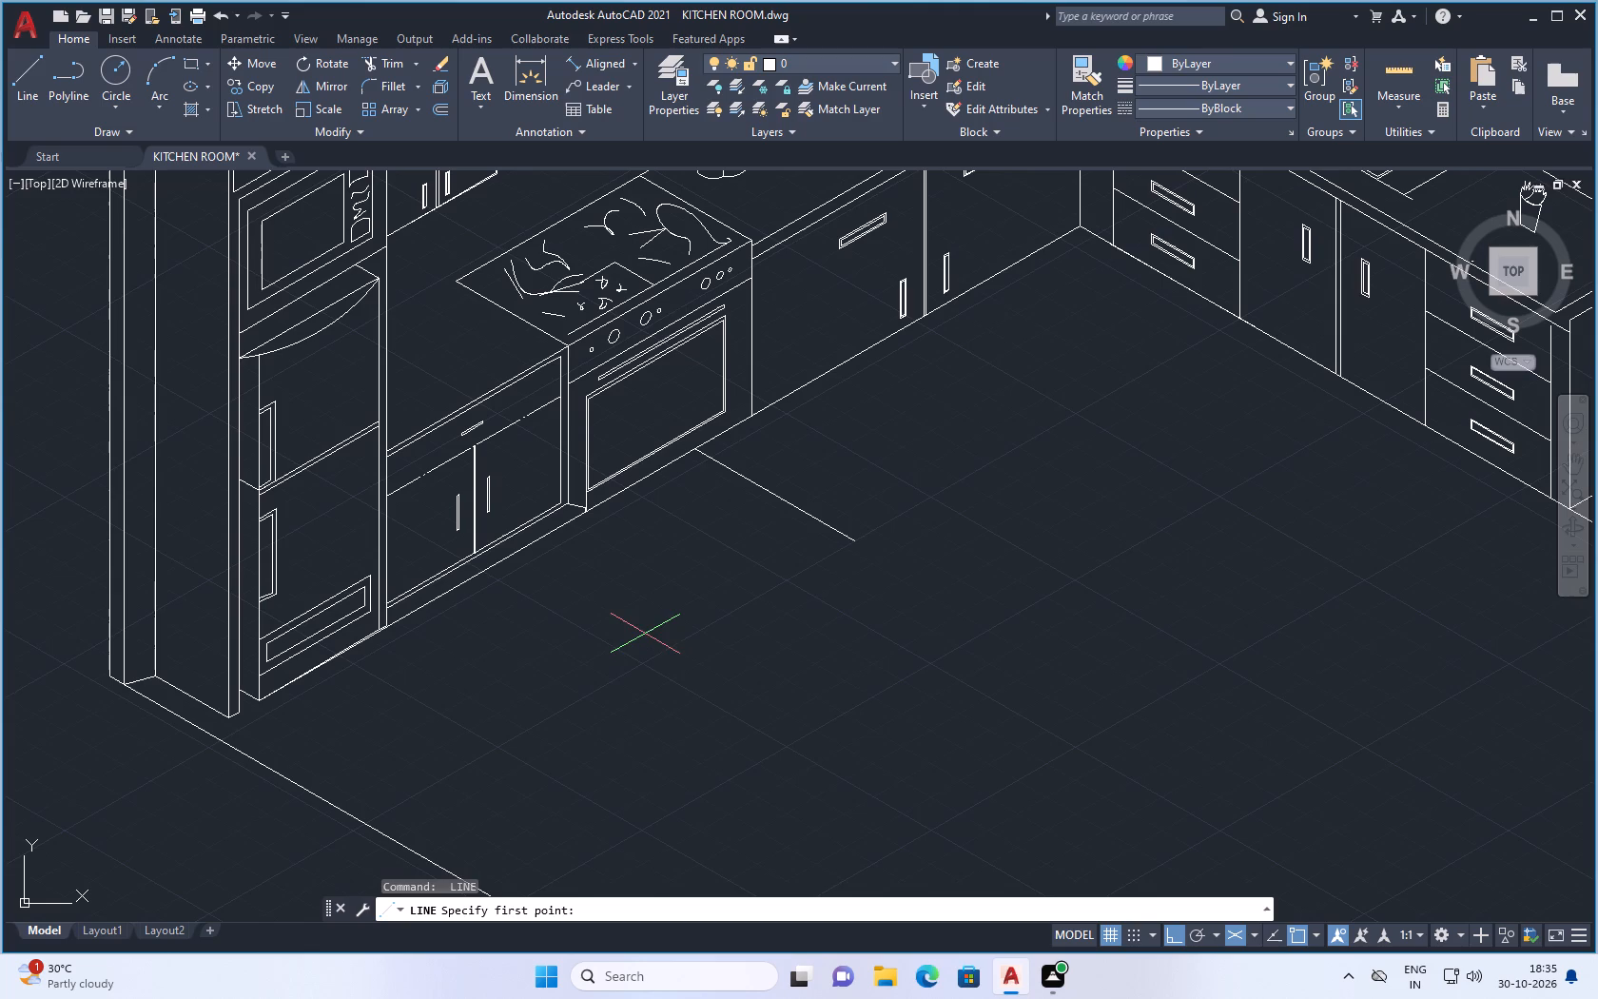
pyautogui.click(645, 635)
pyautogui.scroll(-1, 785, 789)
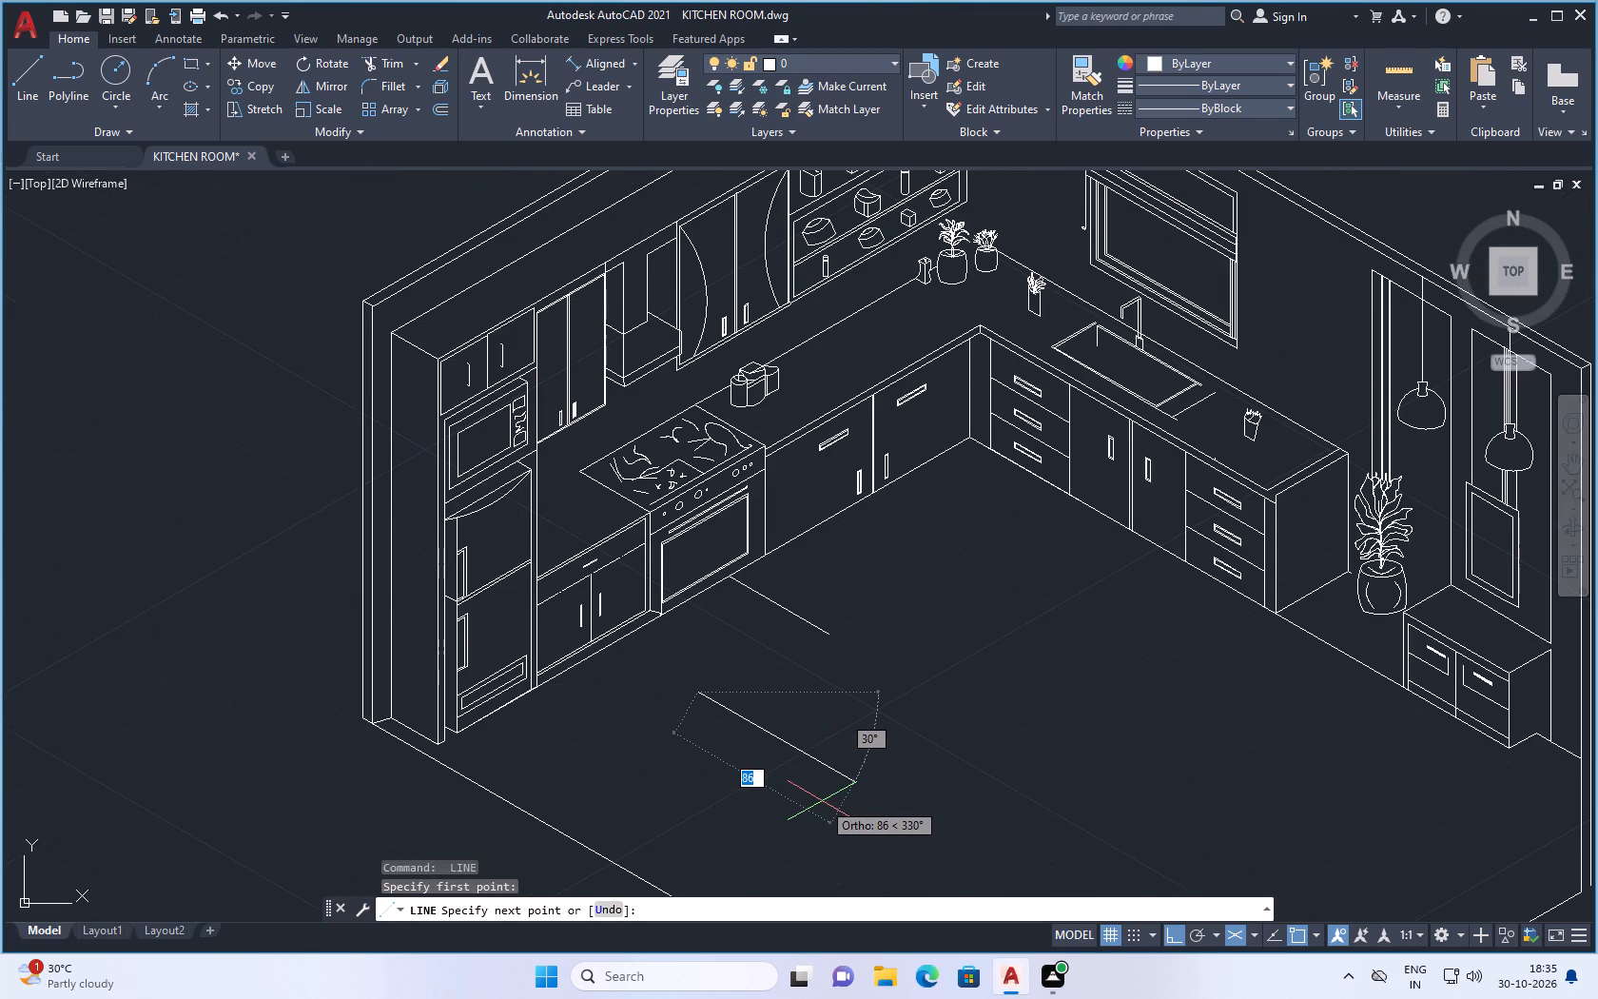
pyautogui.press('1')
pyautogui.write('80')
pyautogui.press('Return')
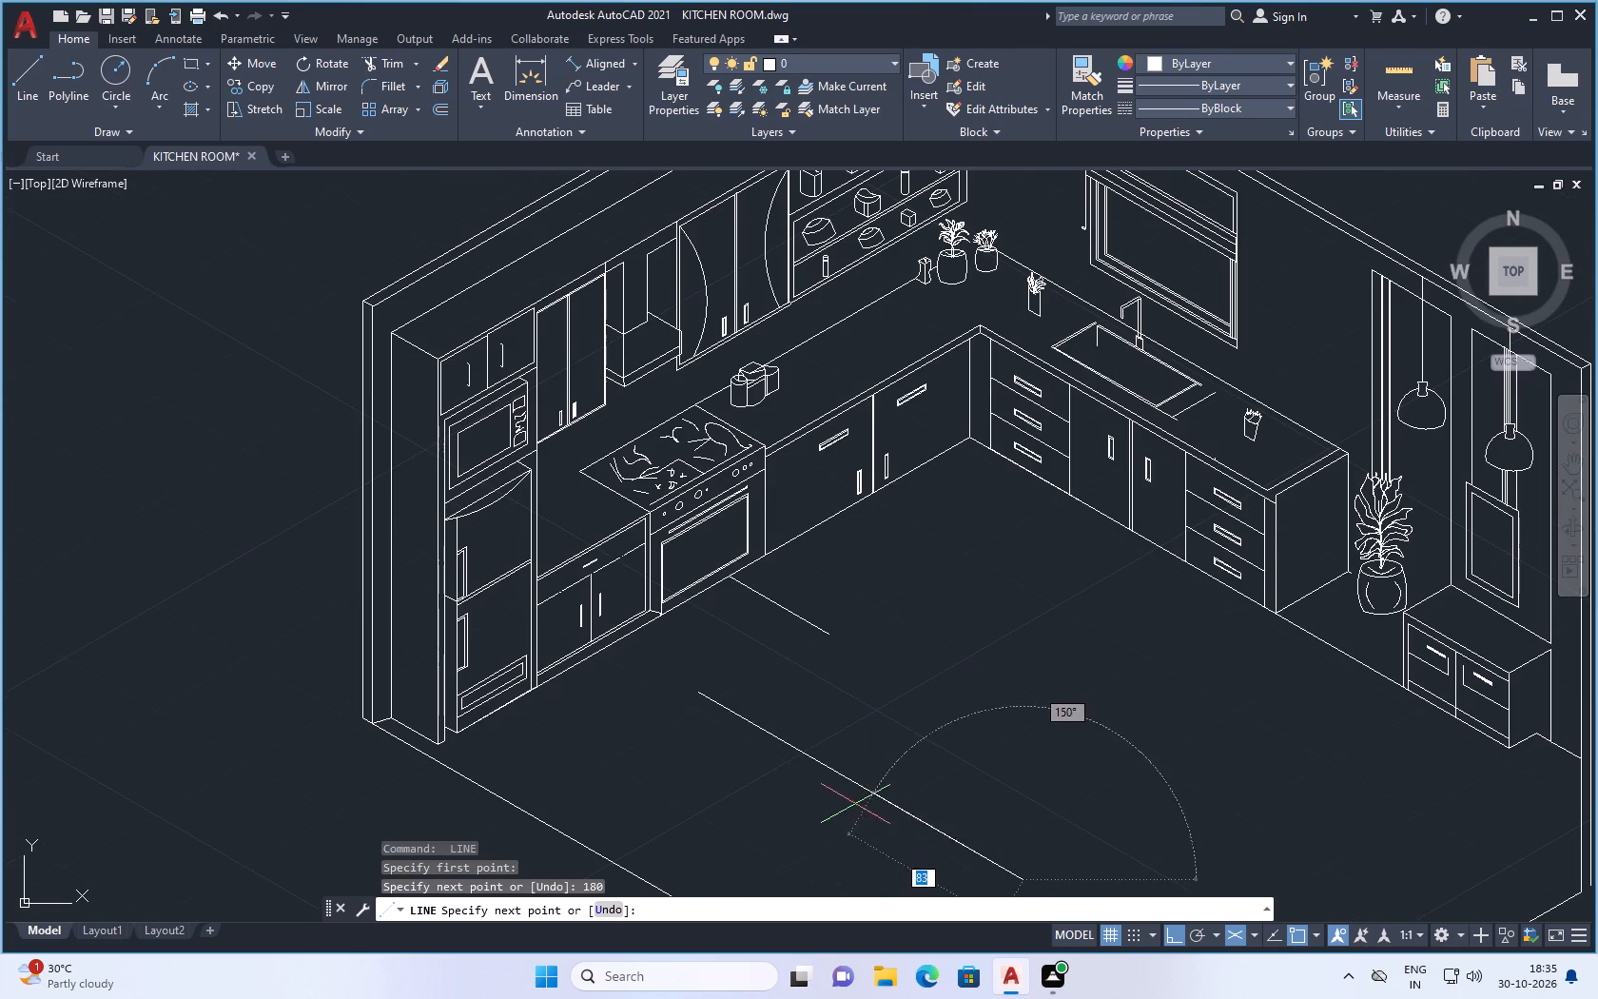
# Switch to the left isoplane and draw a vertical line about 90 long up from the 180-long line's far end.
pyautogui.scroll(-3, 862, 779)
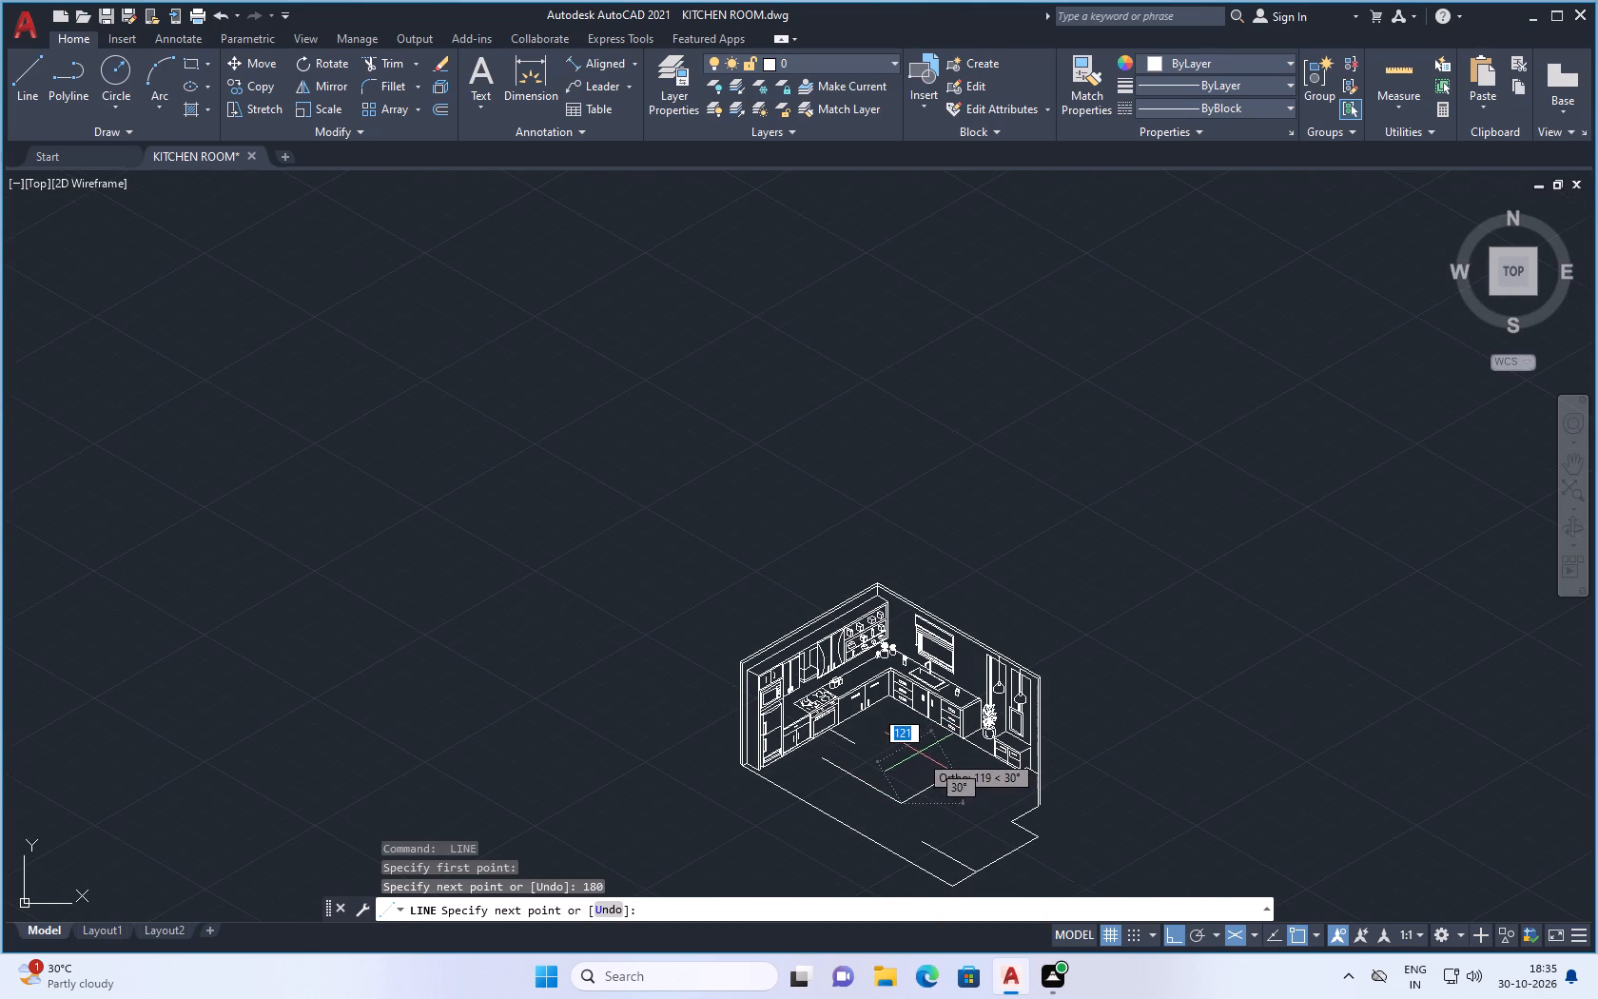
pyautogui.scroll(2, 881, 806)
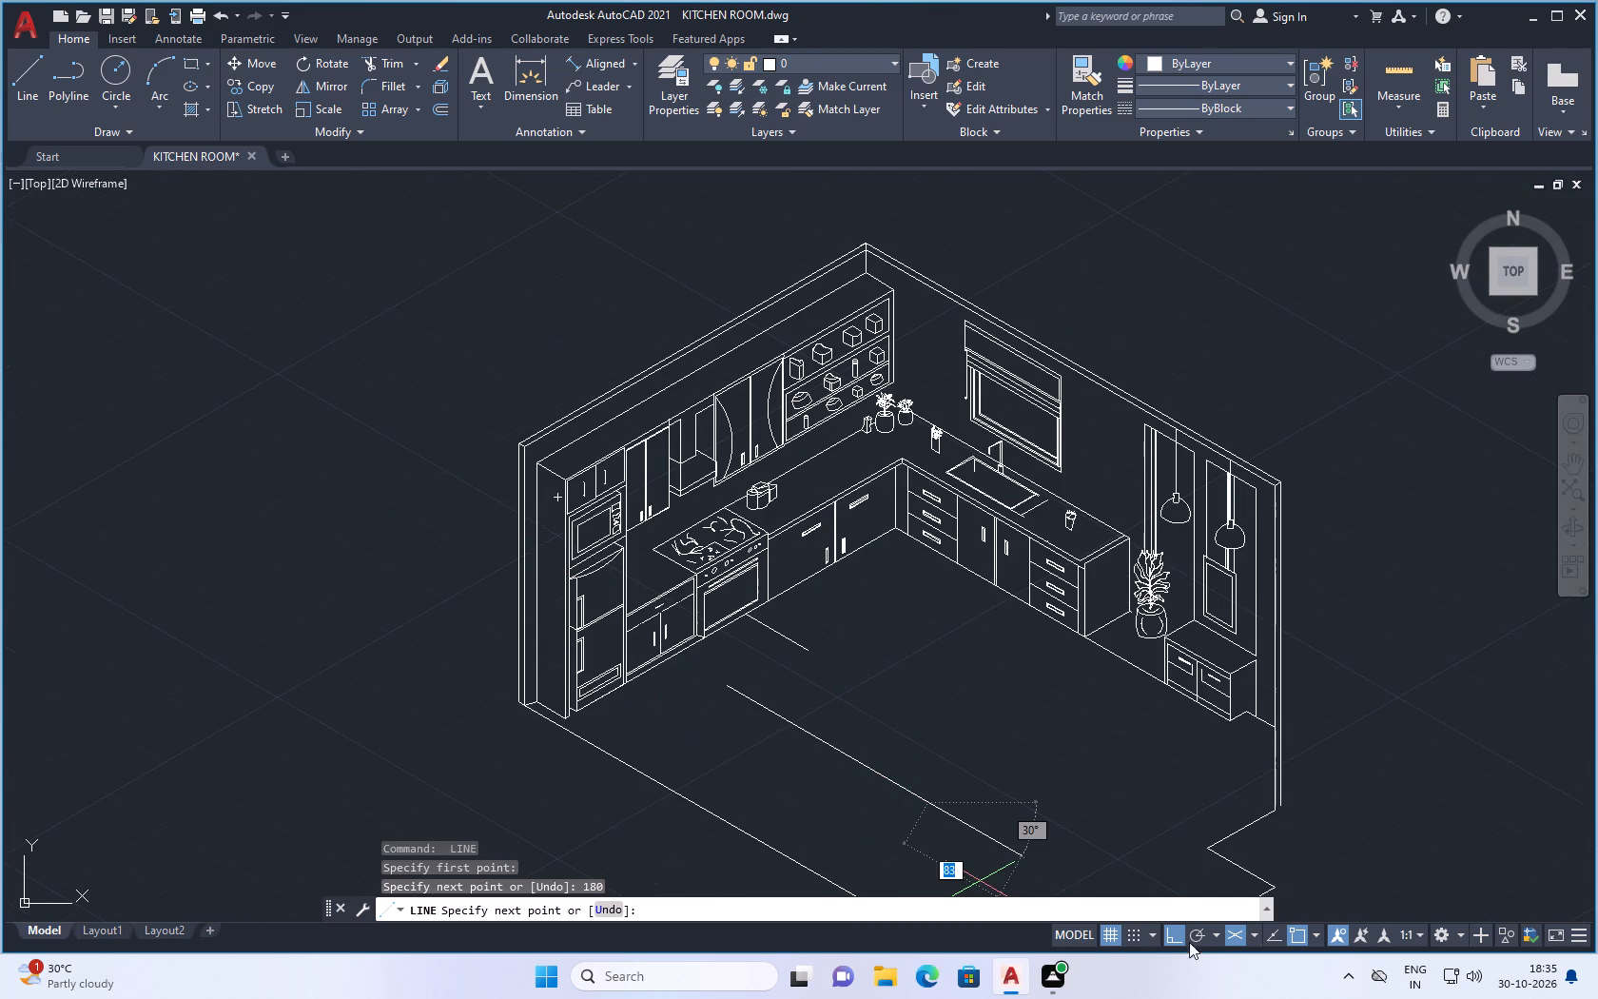
pyautogui.click(1254, 931)
pyautogui.click(1283, 842)
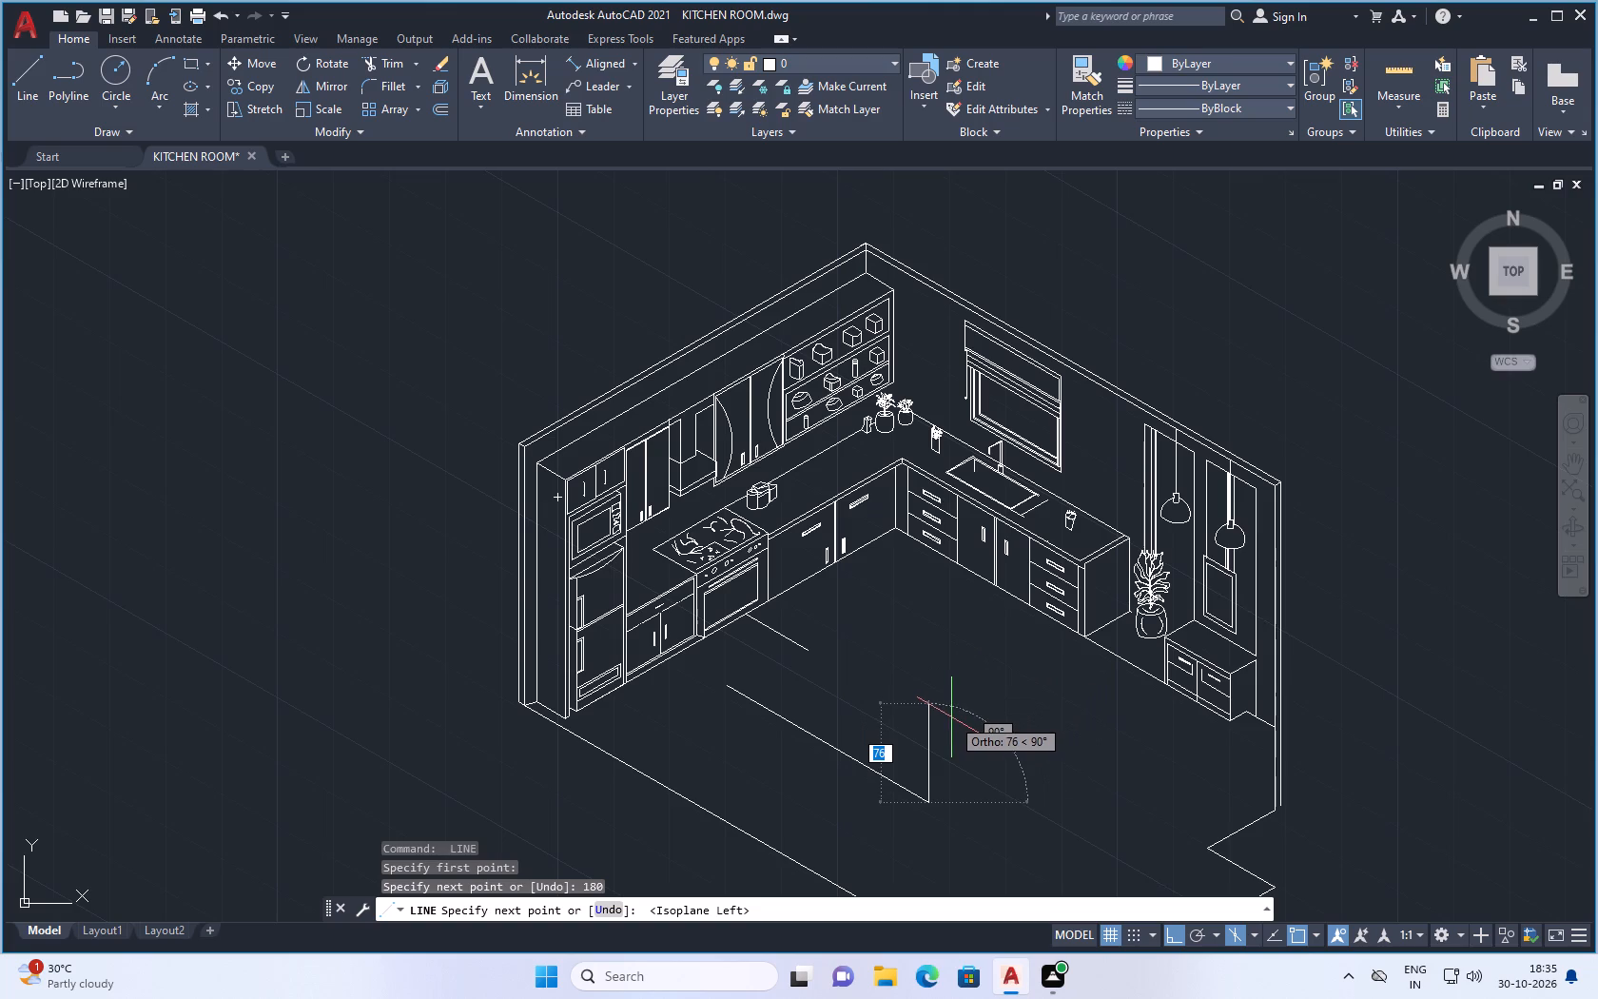
pyautogui.scroll(1, 963, 724)
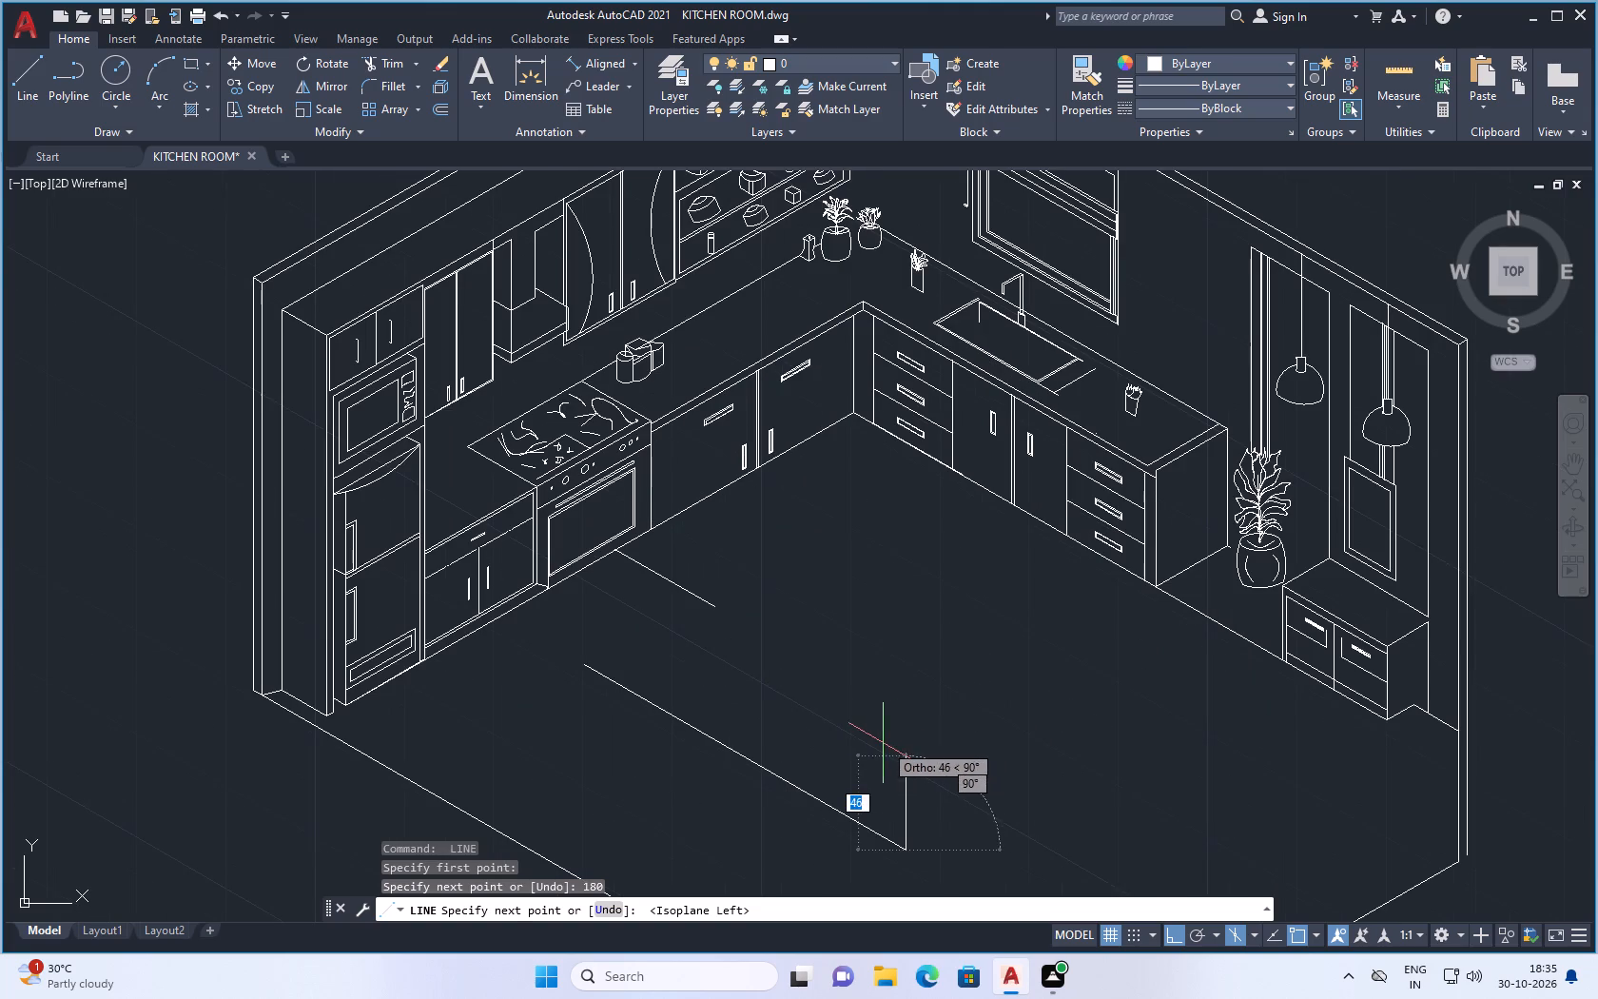
pyautogui.click(911, 665)
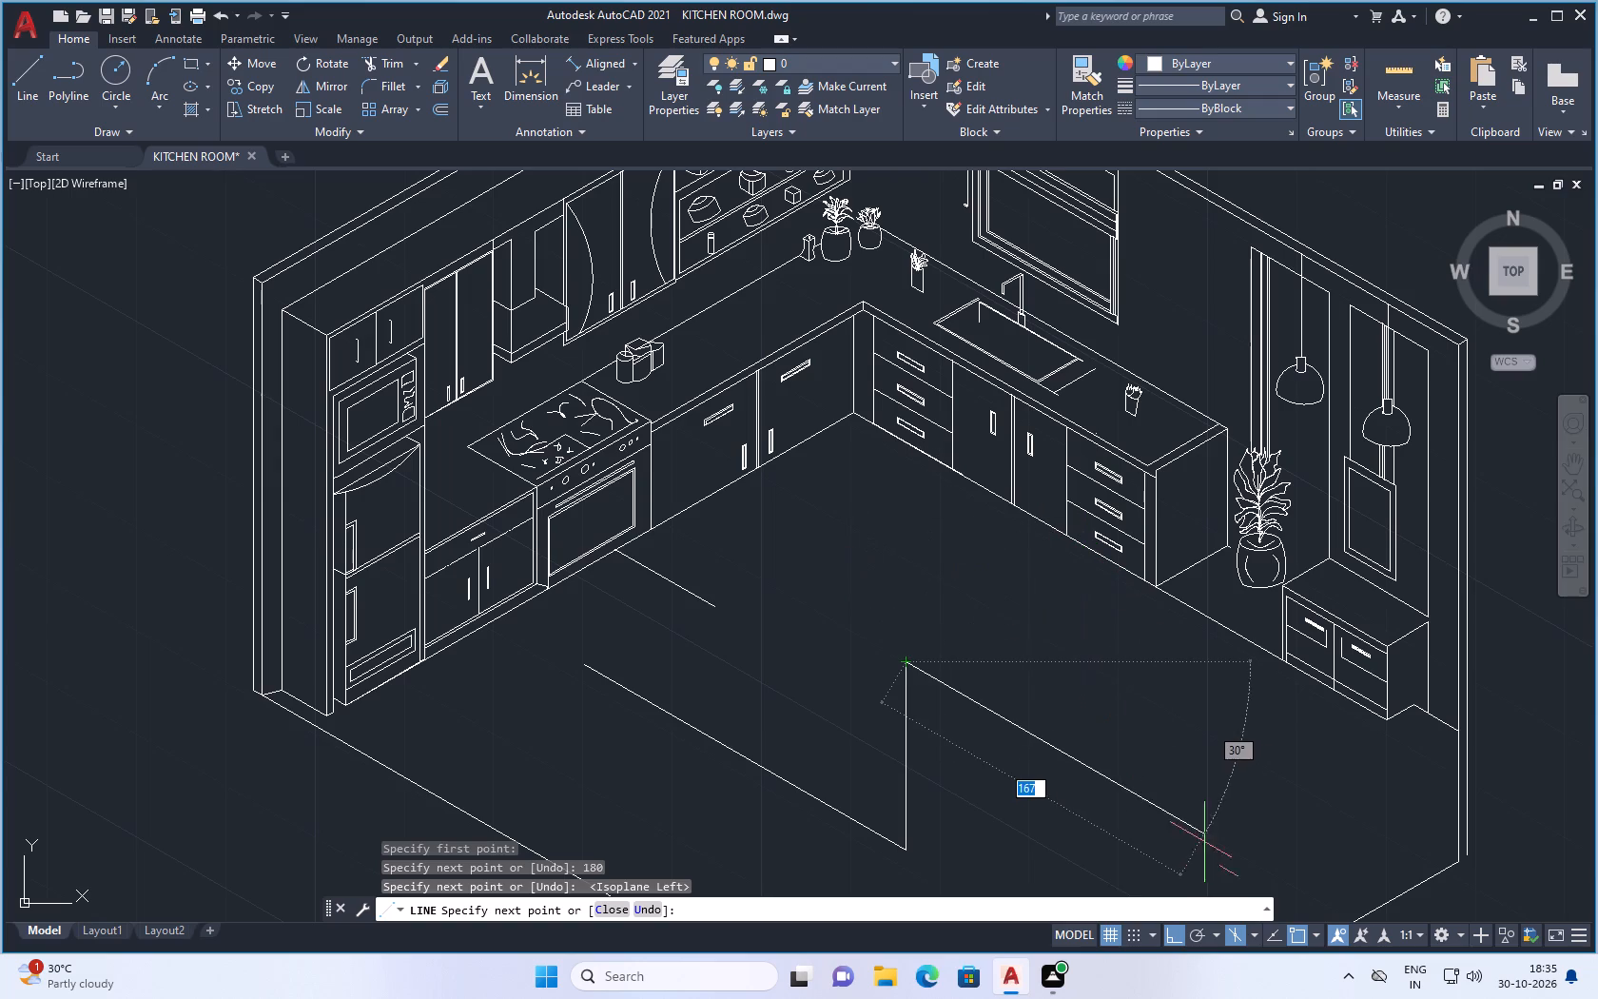
# Switch to the top isoplane and draw a line about 88 long at 30° from the vertical line's upper end, finishing the chain.
pyautogui.click(1254, 929)
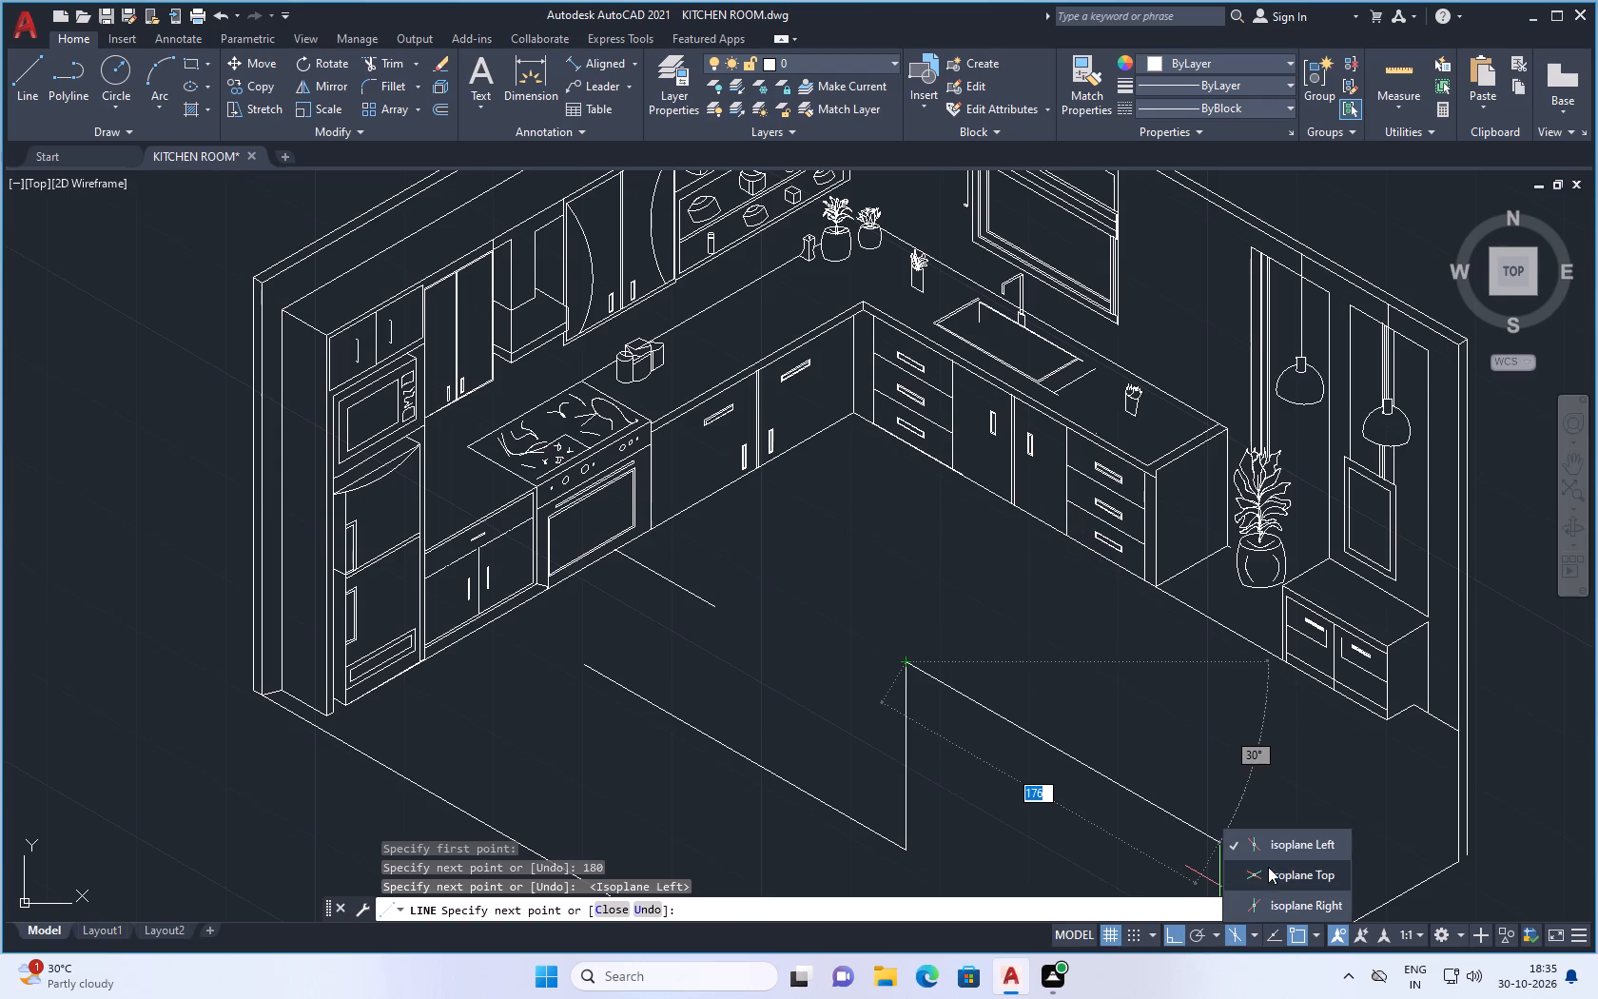
pyautogui.click(1271, 872)
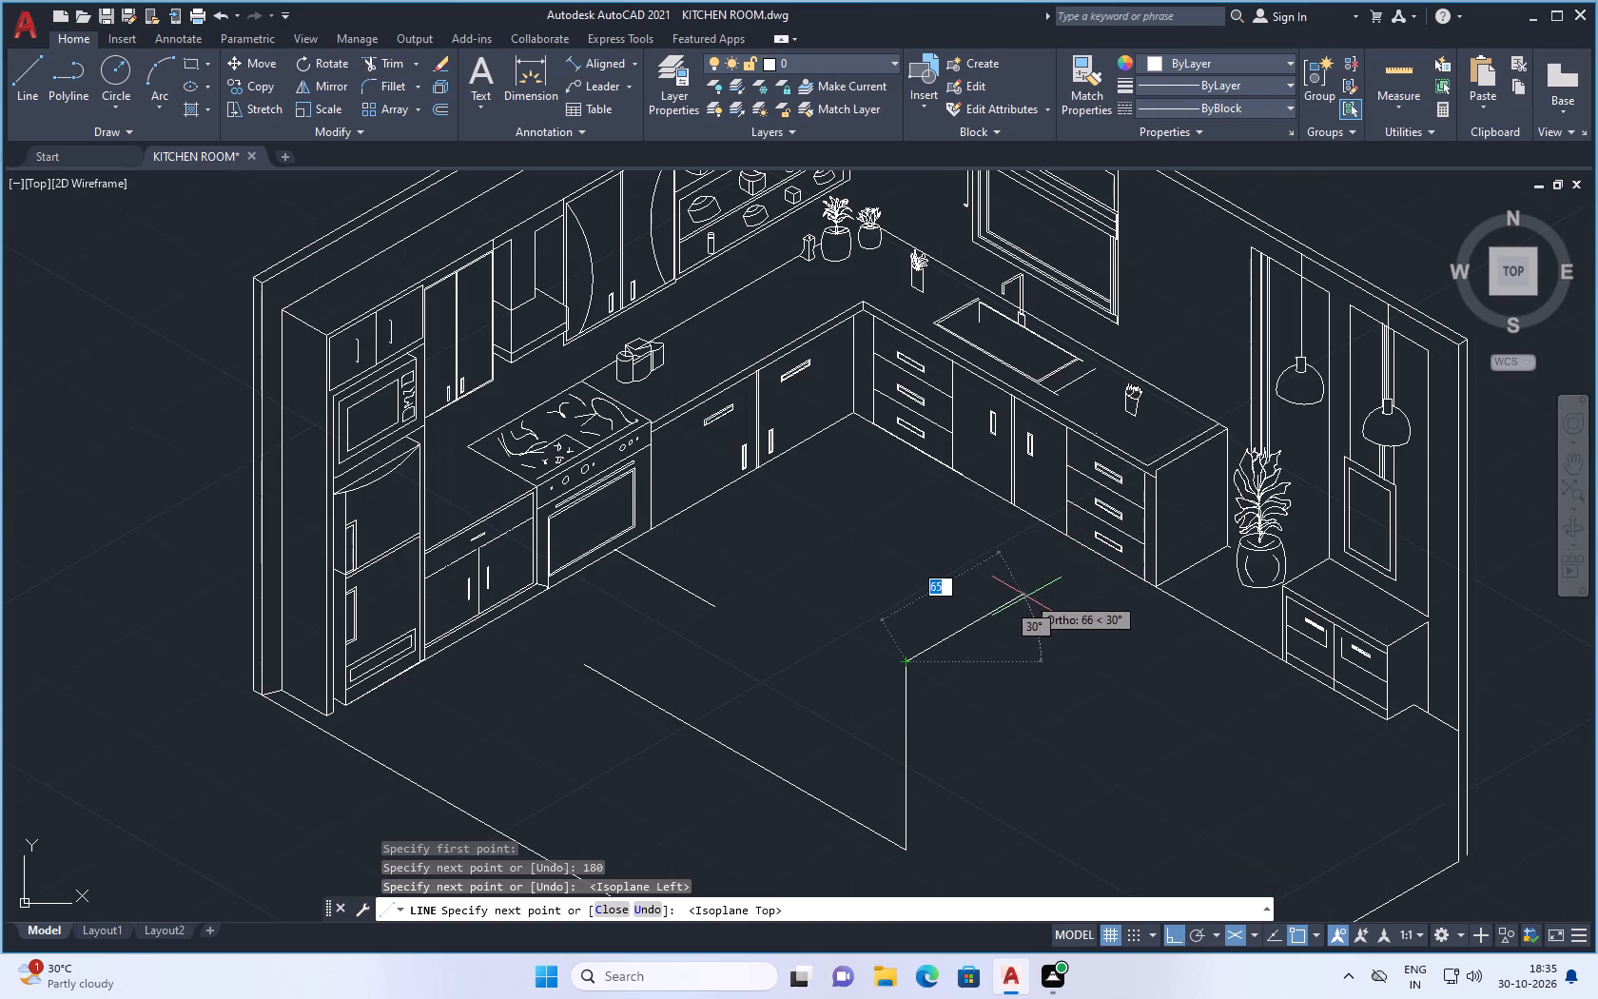
pyautogui.scroll(2, 1049, 564)
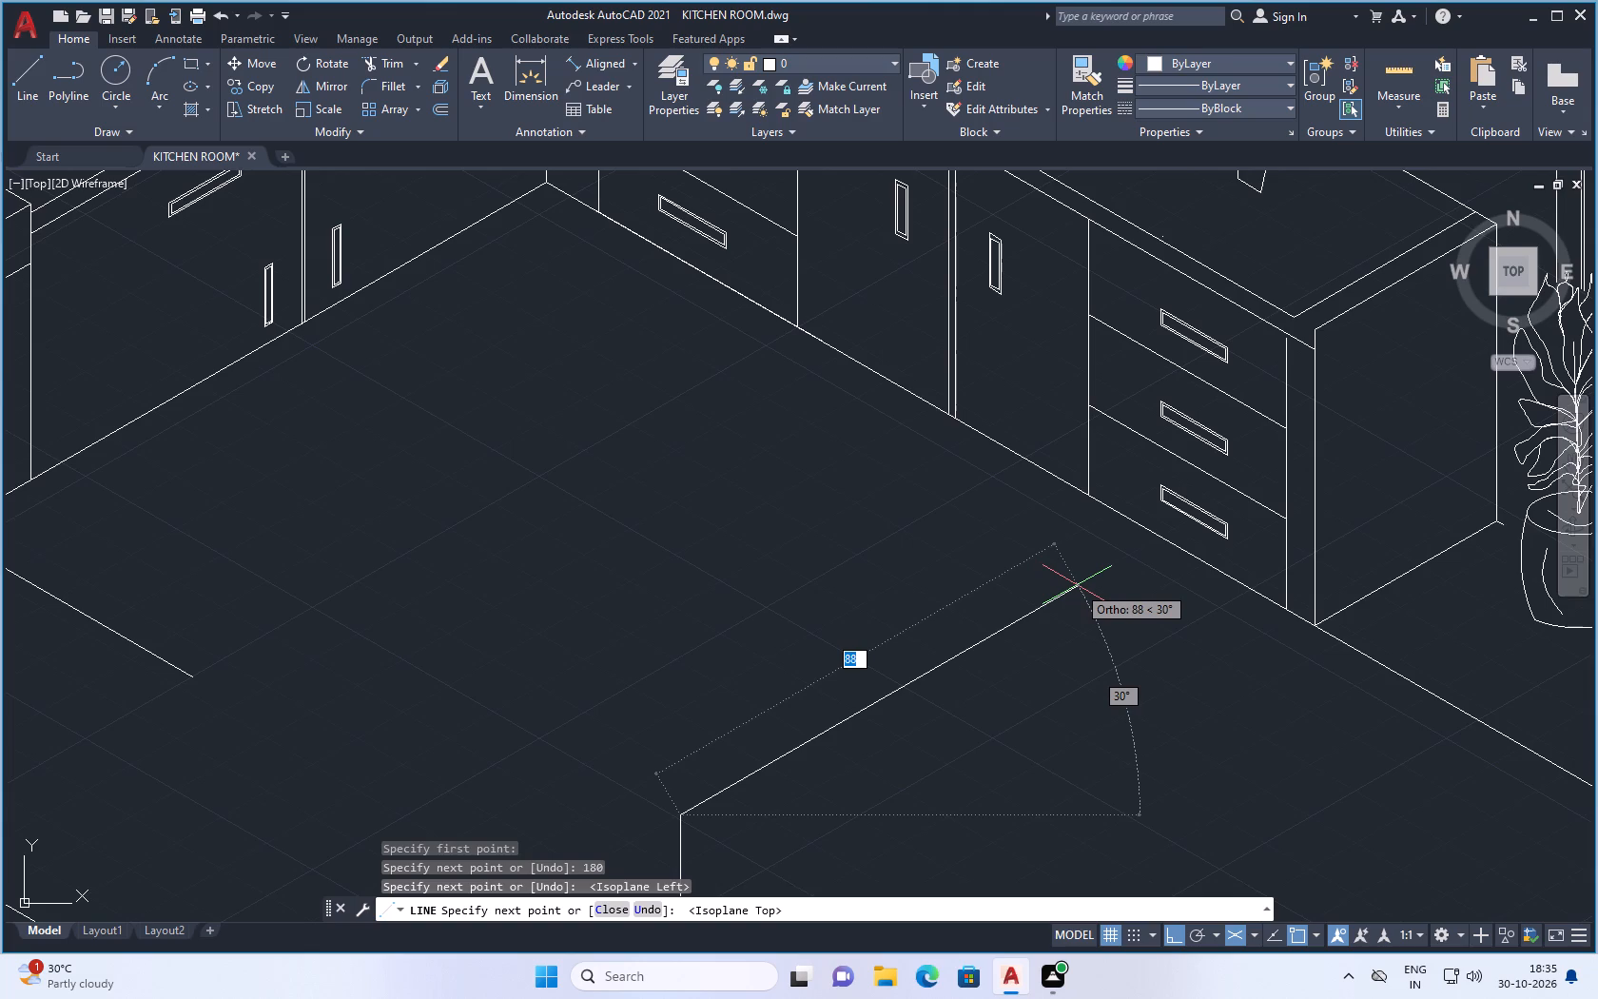
pyautogui.click(1077, 585)
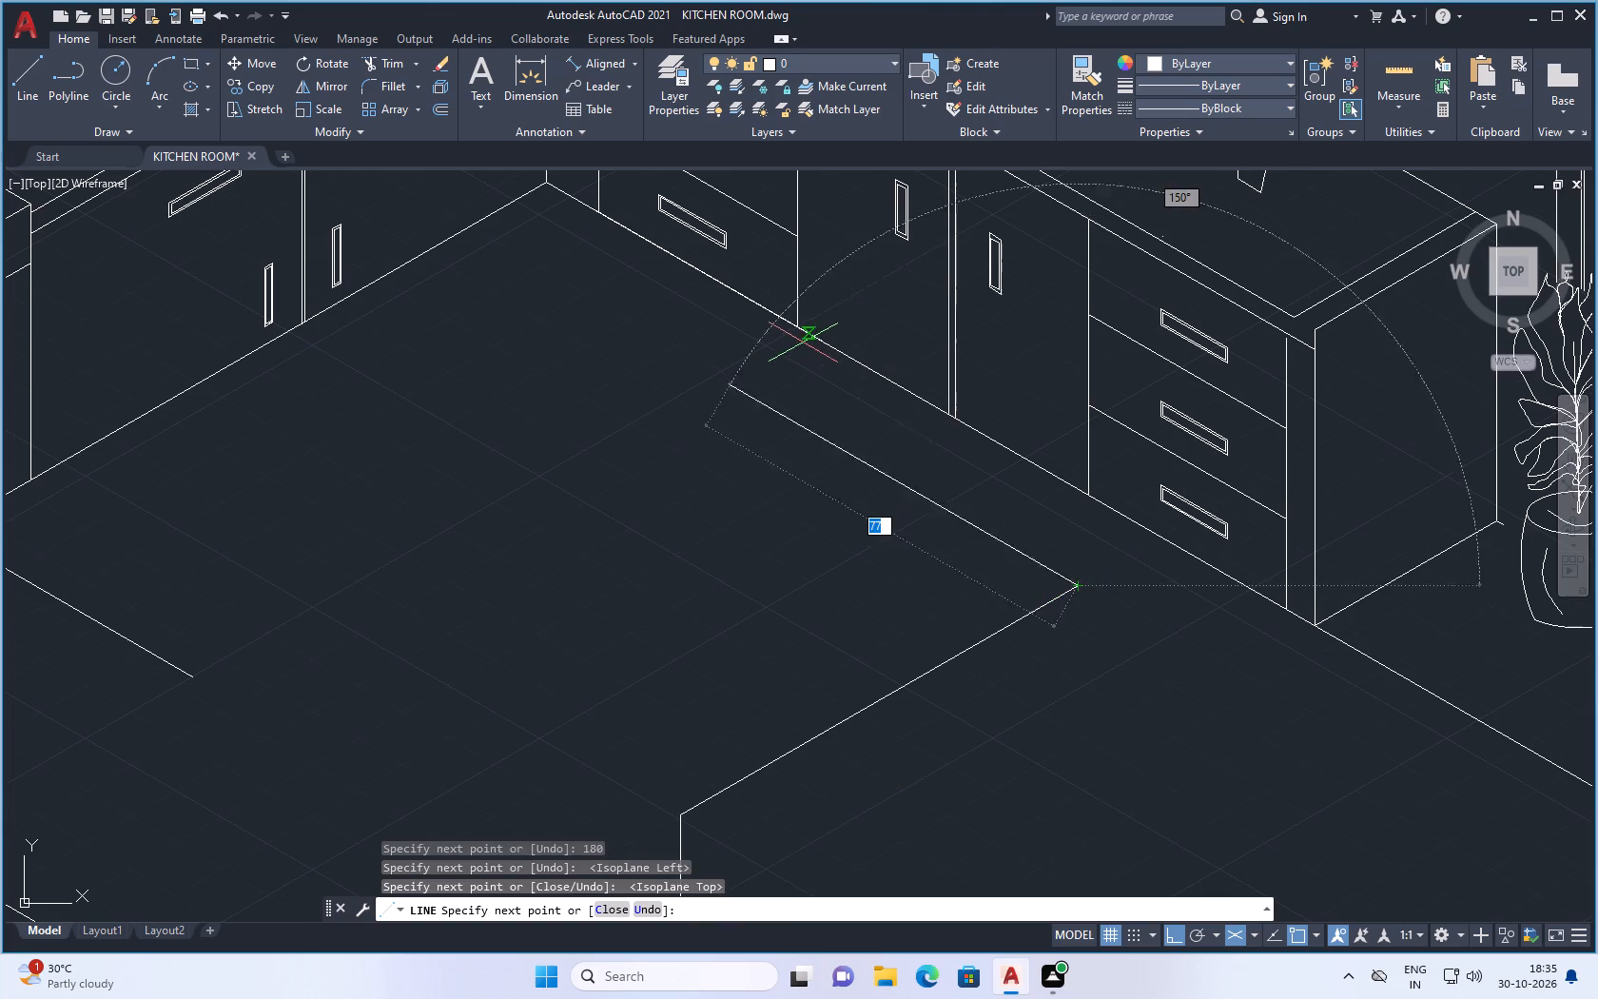
pyautogui.press('Escape')
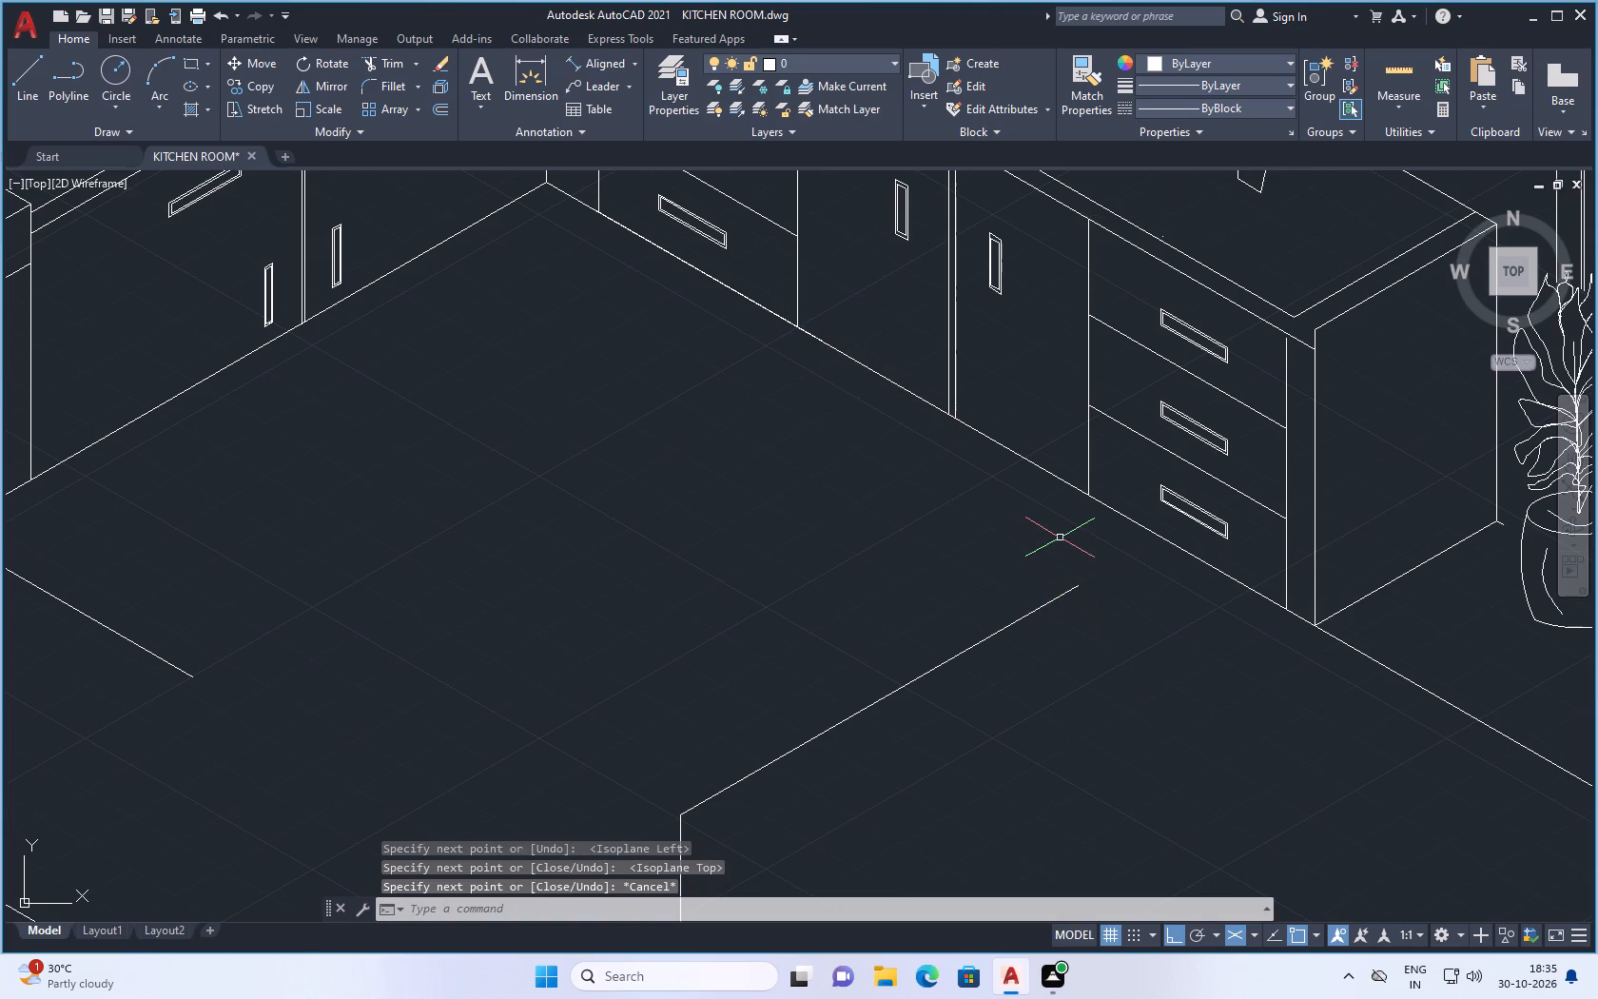
# In the left isoplane, draw a near-vertical line about 60 long from the 180-long line's near end to the oven door's lower edge.
pyautogui.press('space')
pyautogui.scroll(-1, 1063, 595)
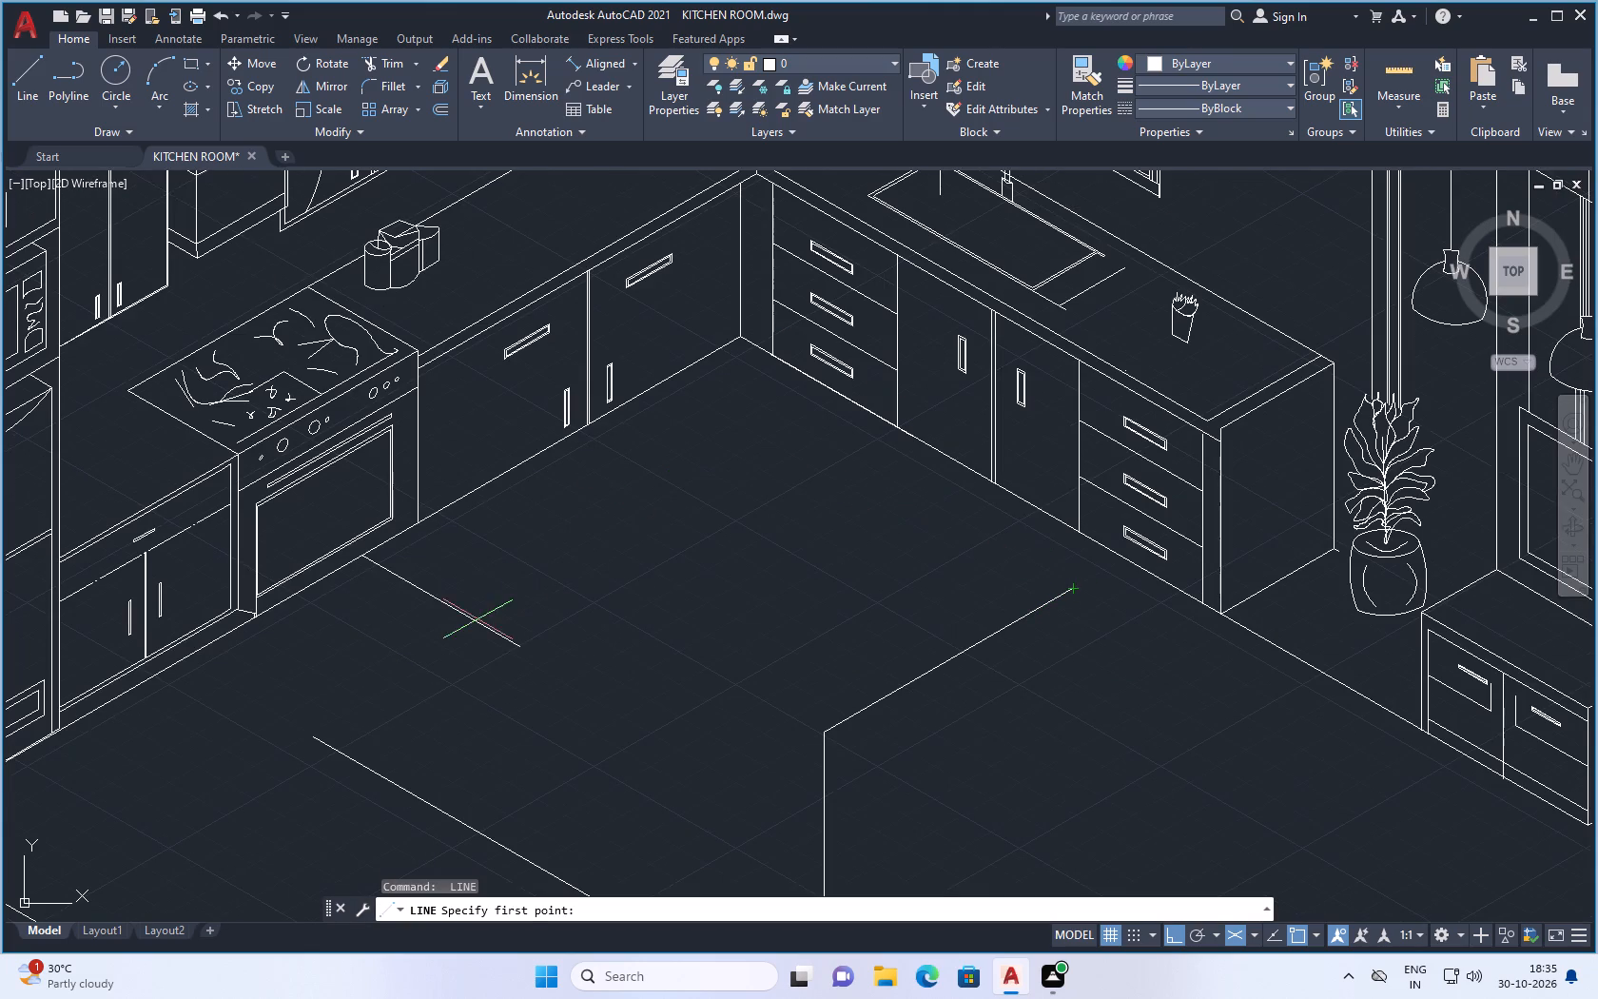
pyautogui.scroll(-3, 469, 654)
pyautogui.scroll(1, 400, 696)
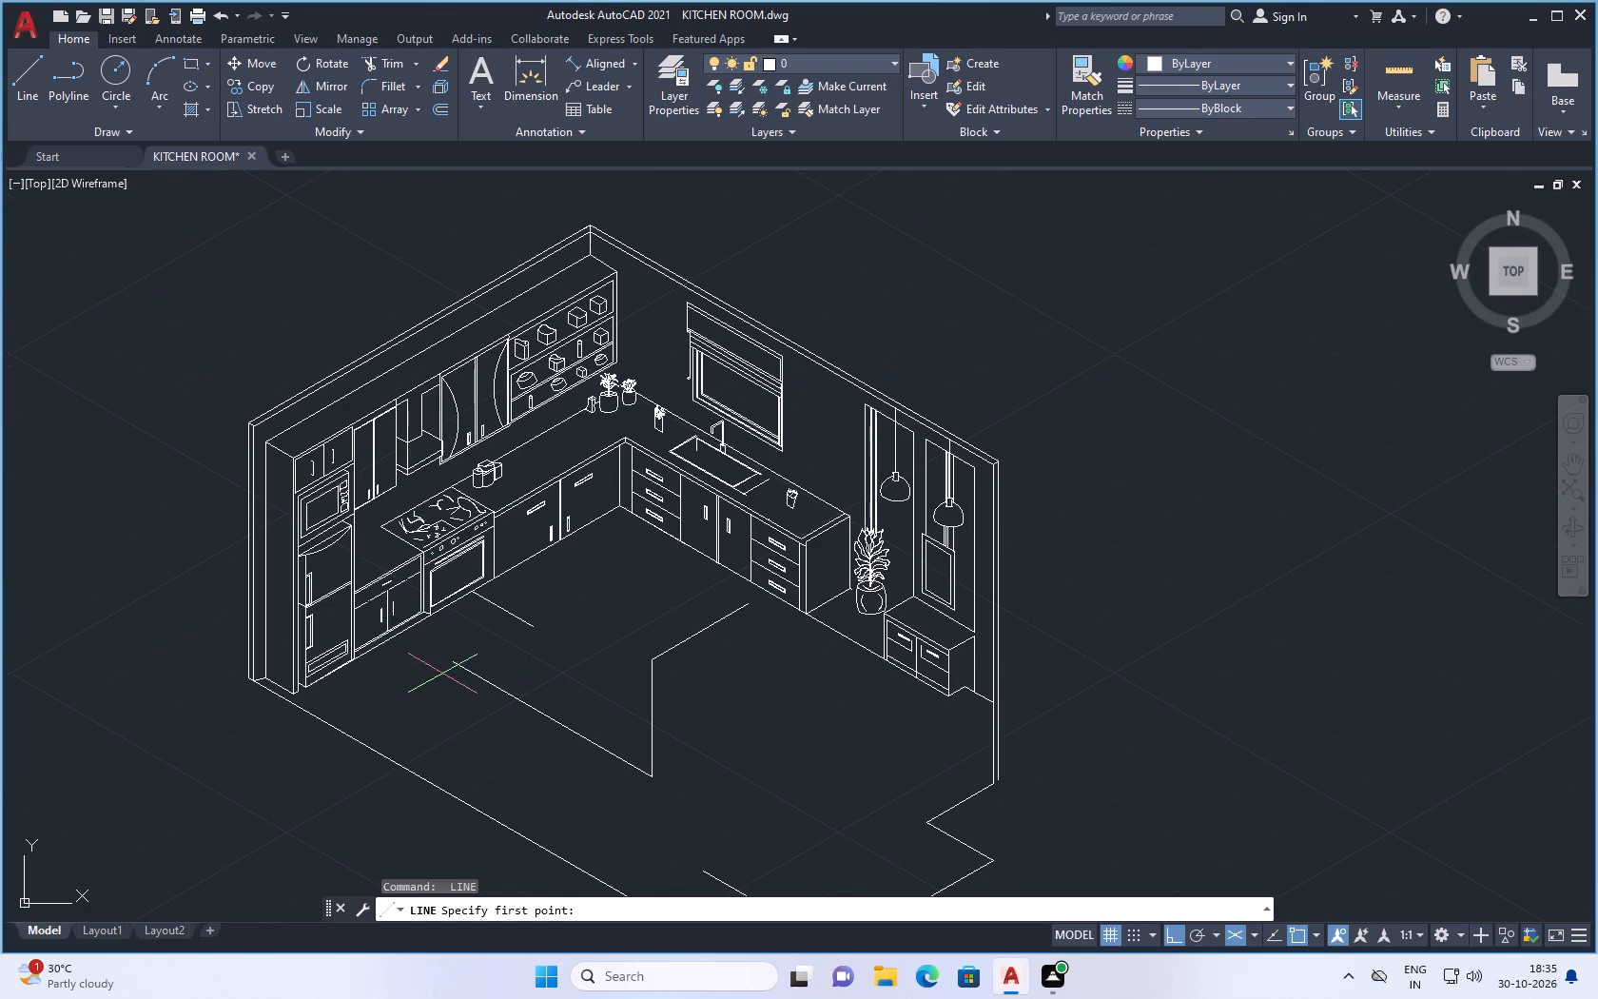
pyautogui.click(463, 661)
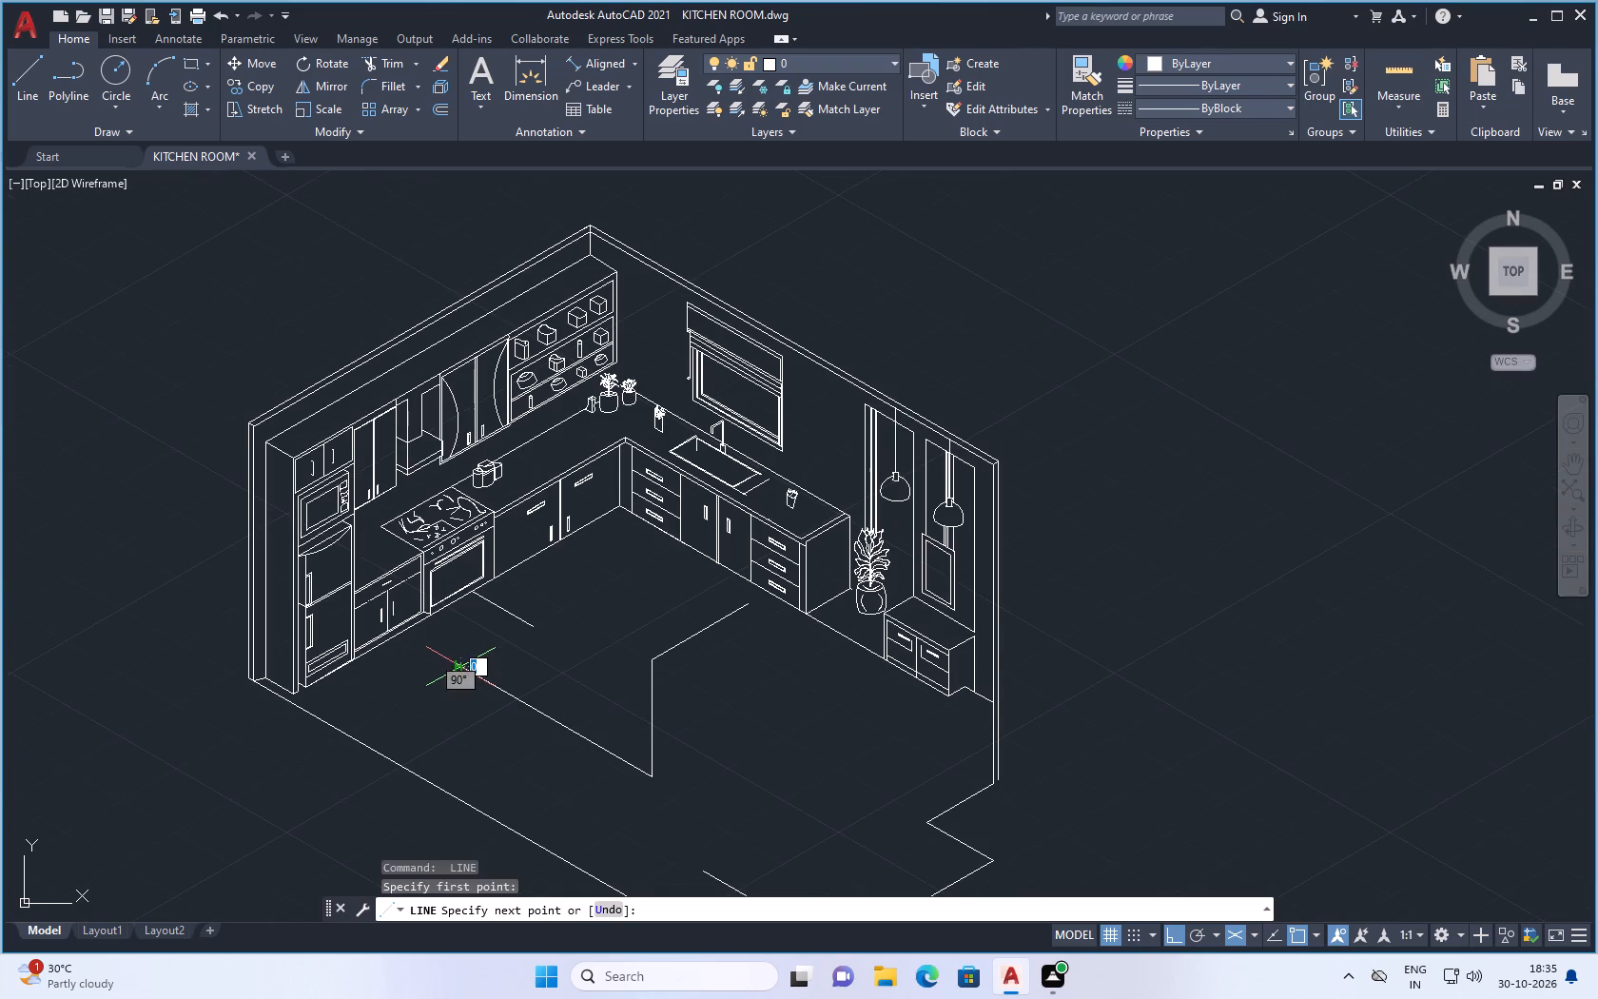
pyautogui.click(1217, 934)
pyautogui.click(1214, 933)
pyautogui.click(1252, 935)
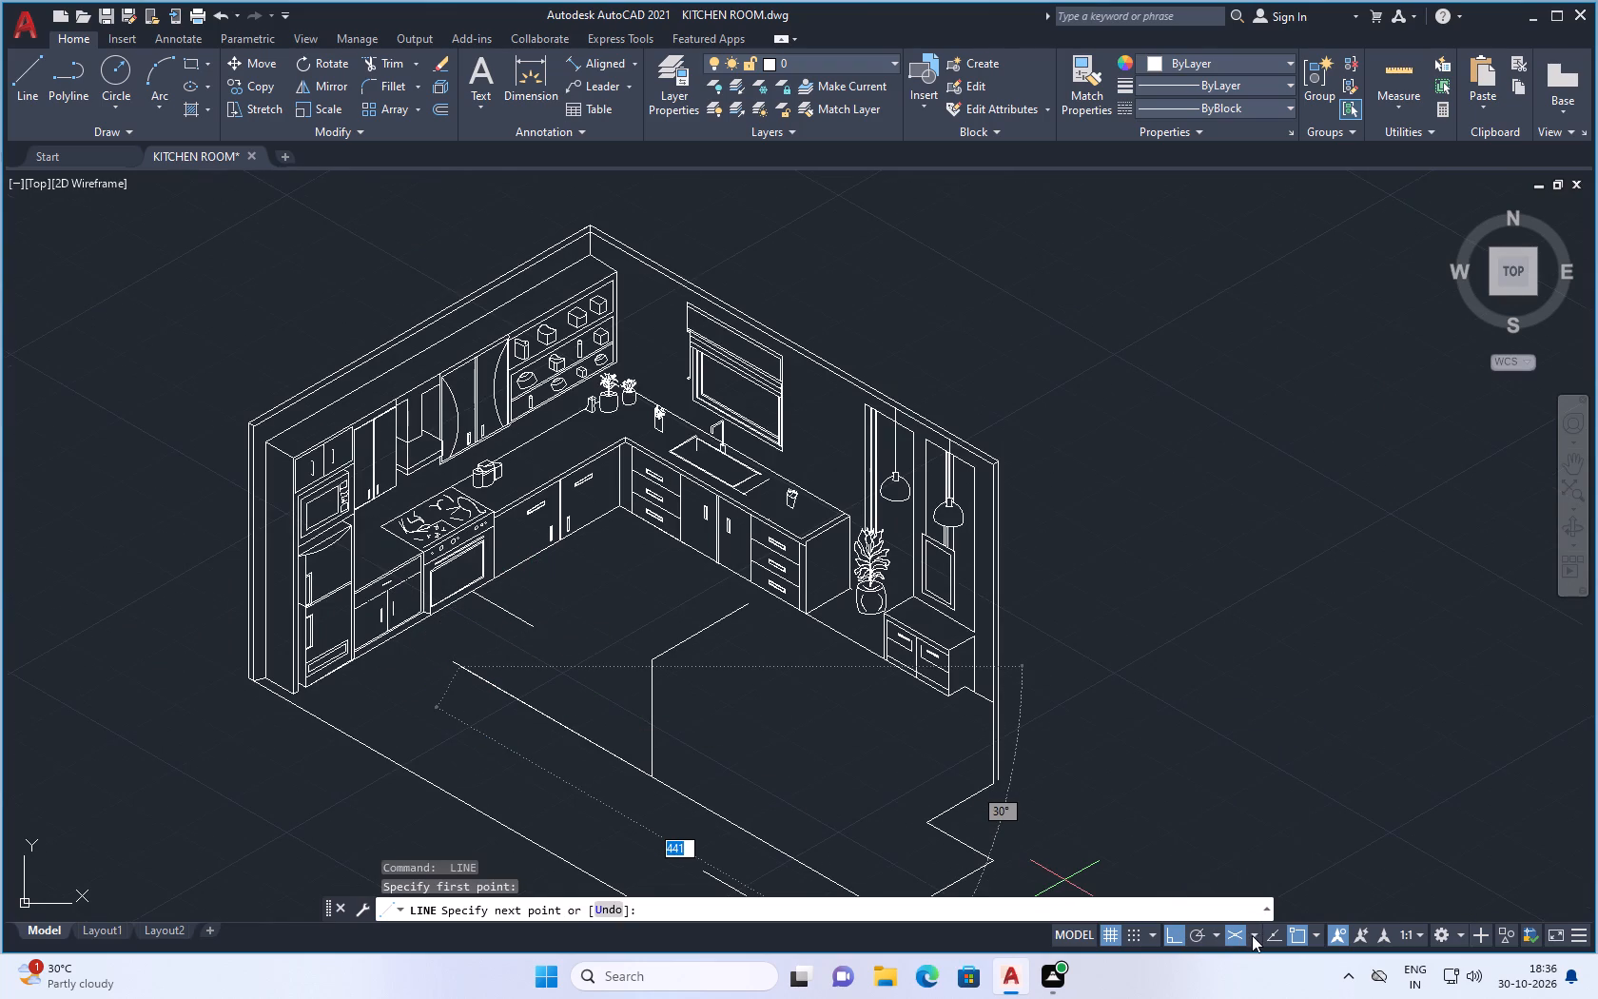
pyautogui.click(1284, 847)
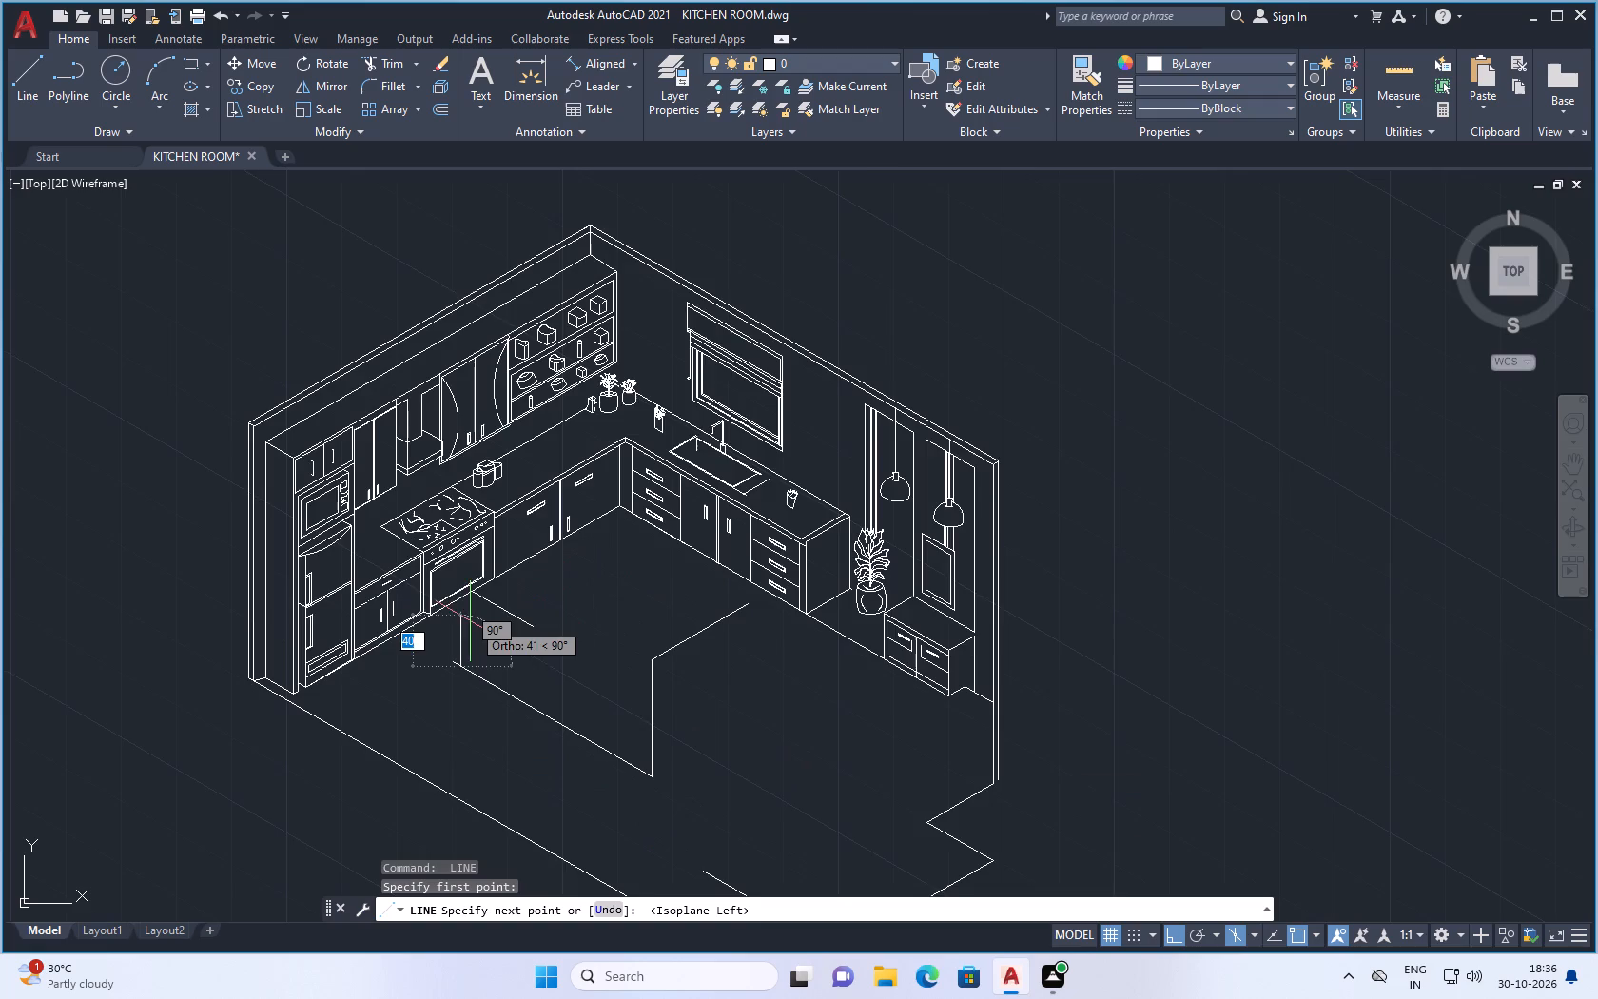
pyautogui.scroll(2, 467, 623)
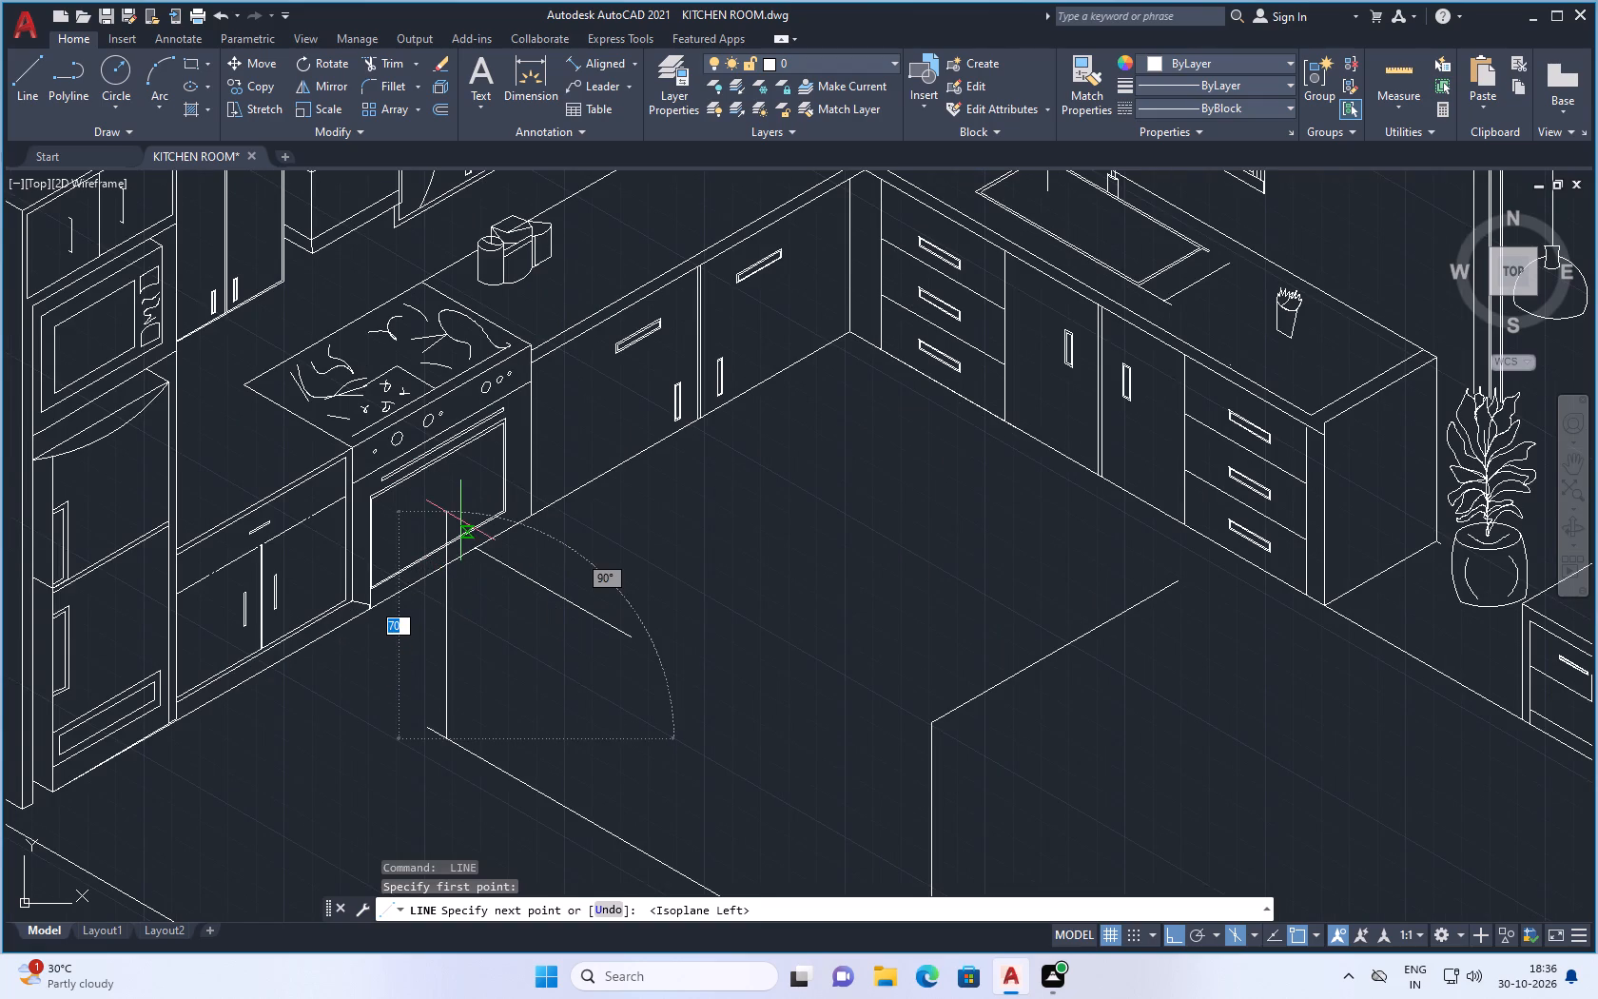
pyautogui.scroll(1, 458, 554)
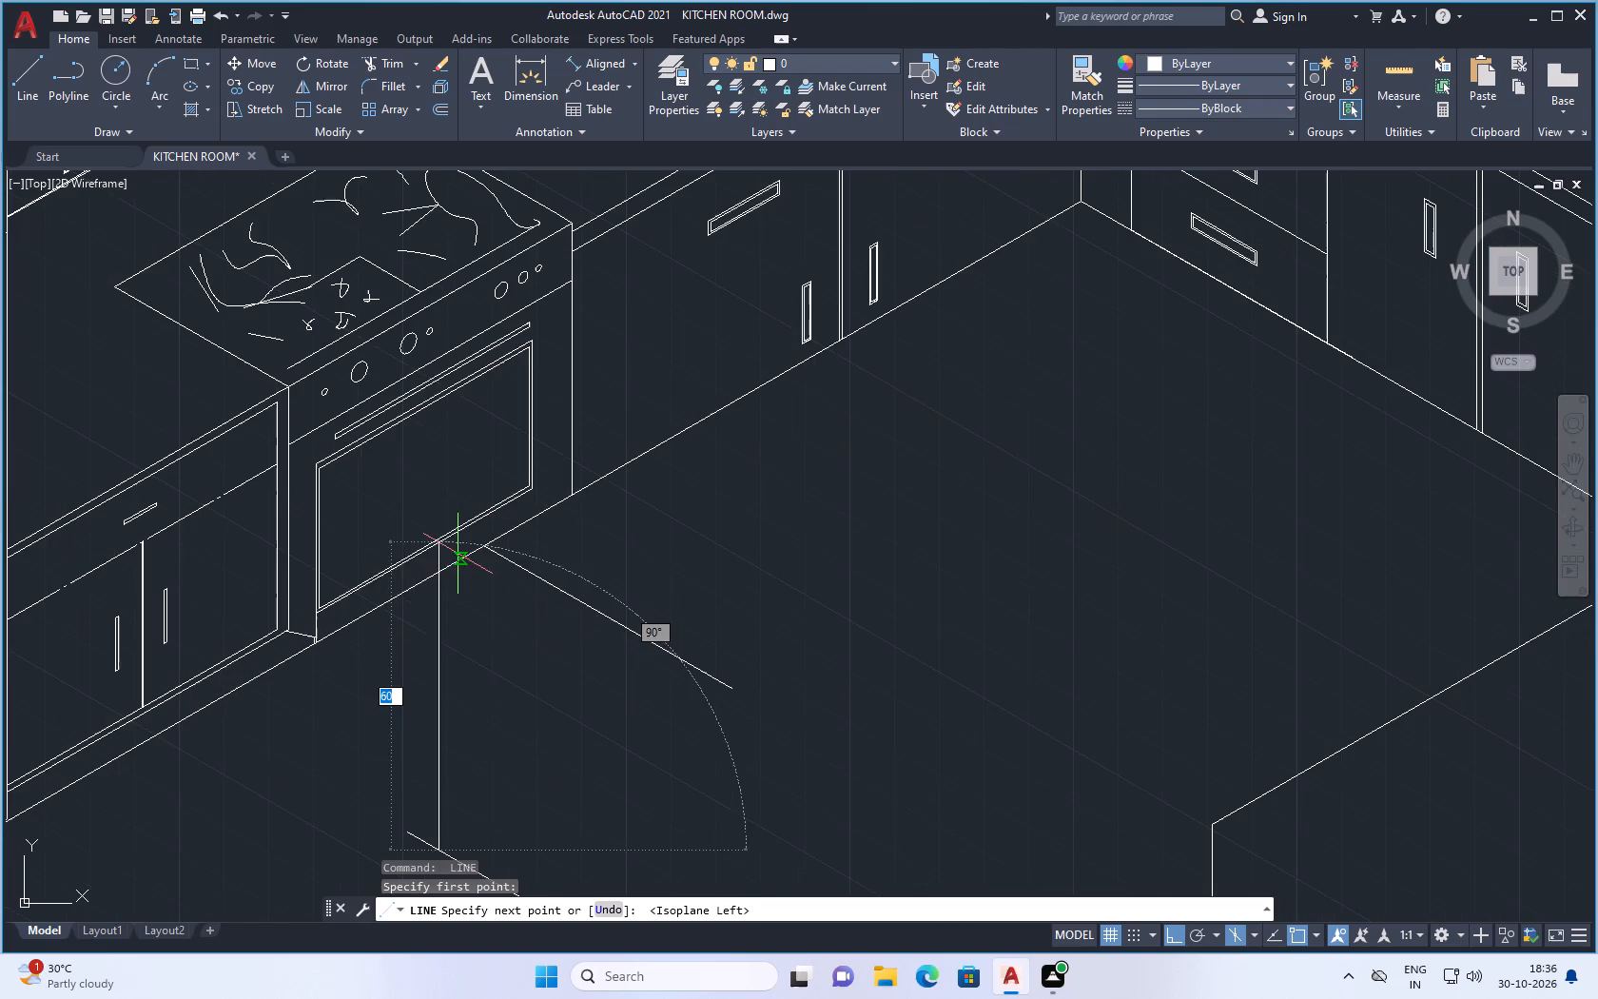
pyautogui.click(438, 554)
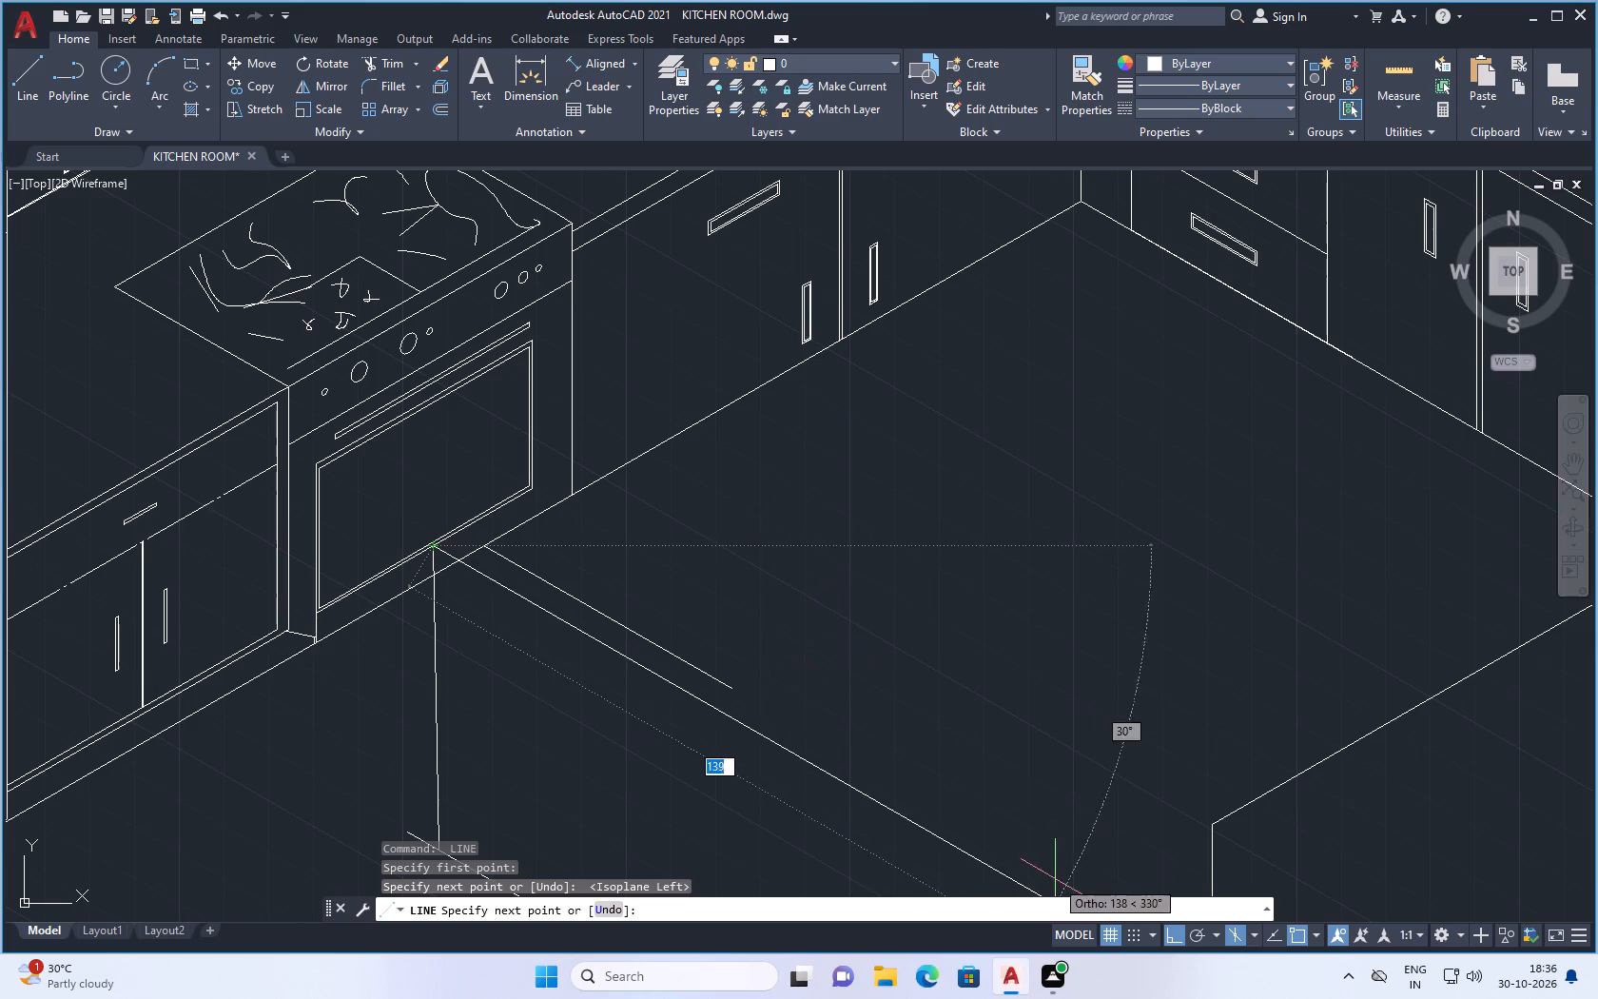
# Switch to the top isoplane and abandon the pending line from the oven door's lower edge.
pyautogui.click(1254, 934)
pyautogui.click(1280, 872)
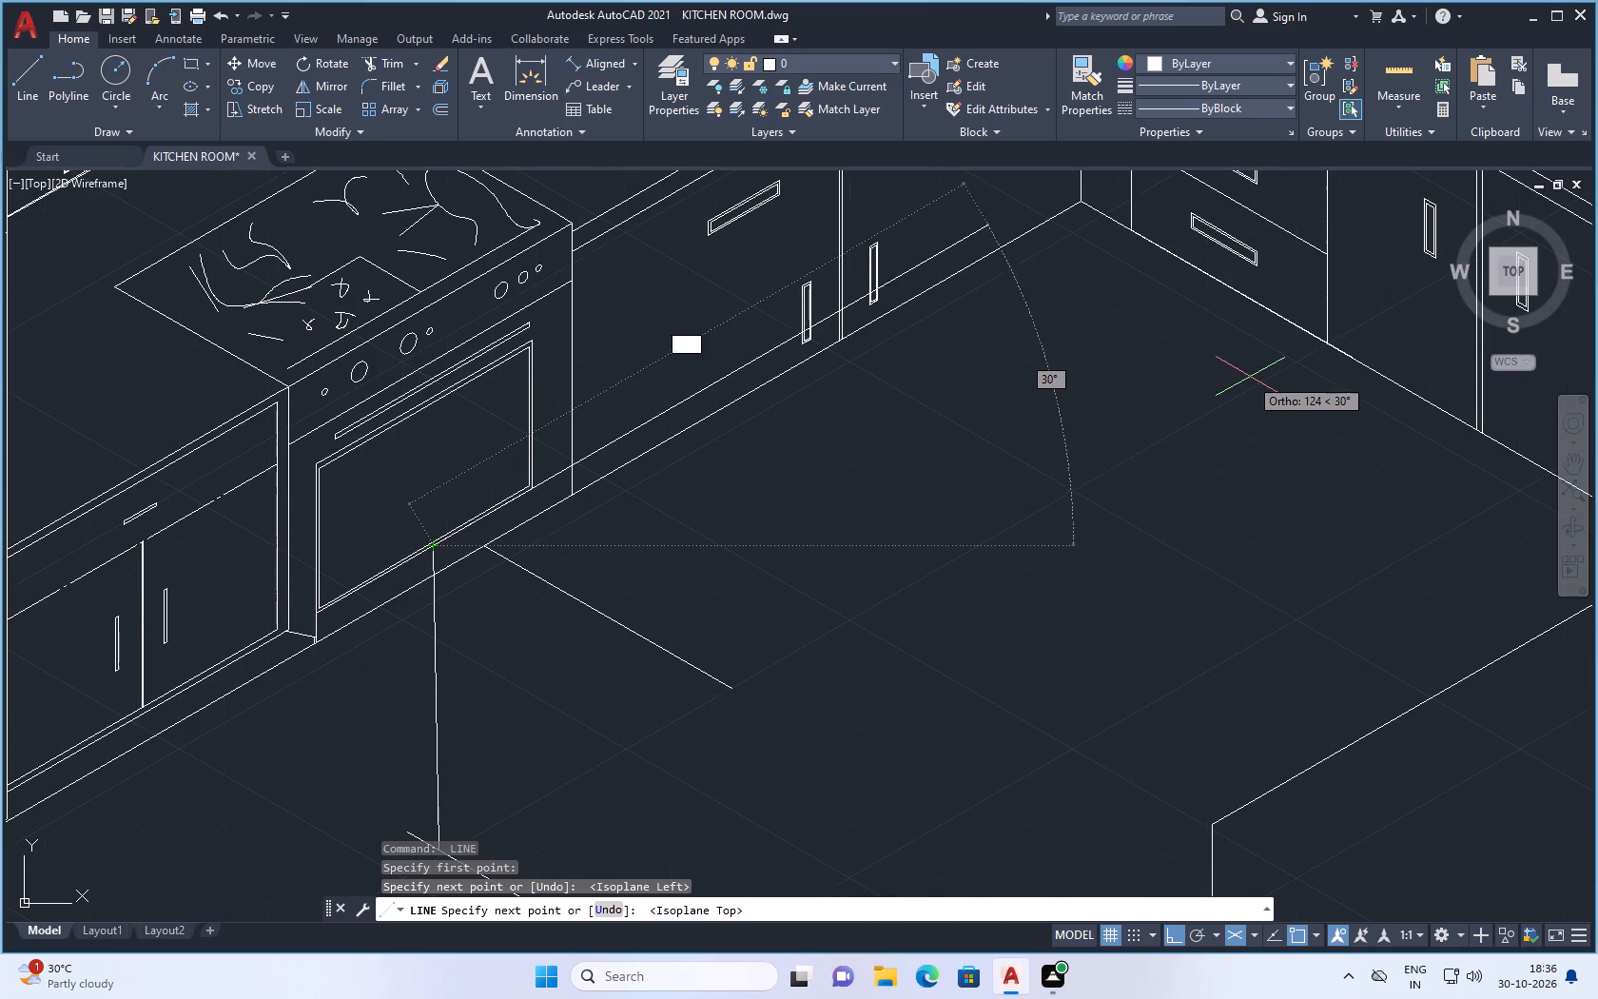
pyautogui.scroll(-2, 1255, 376)
pyautogui.scroll(1, 1229, 289)
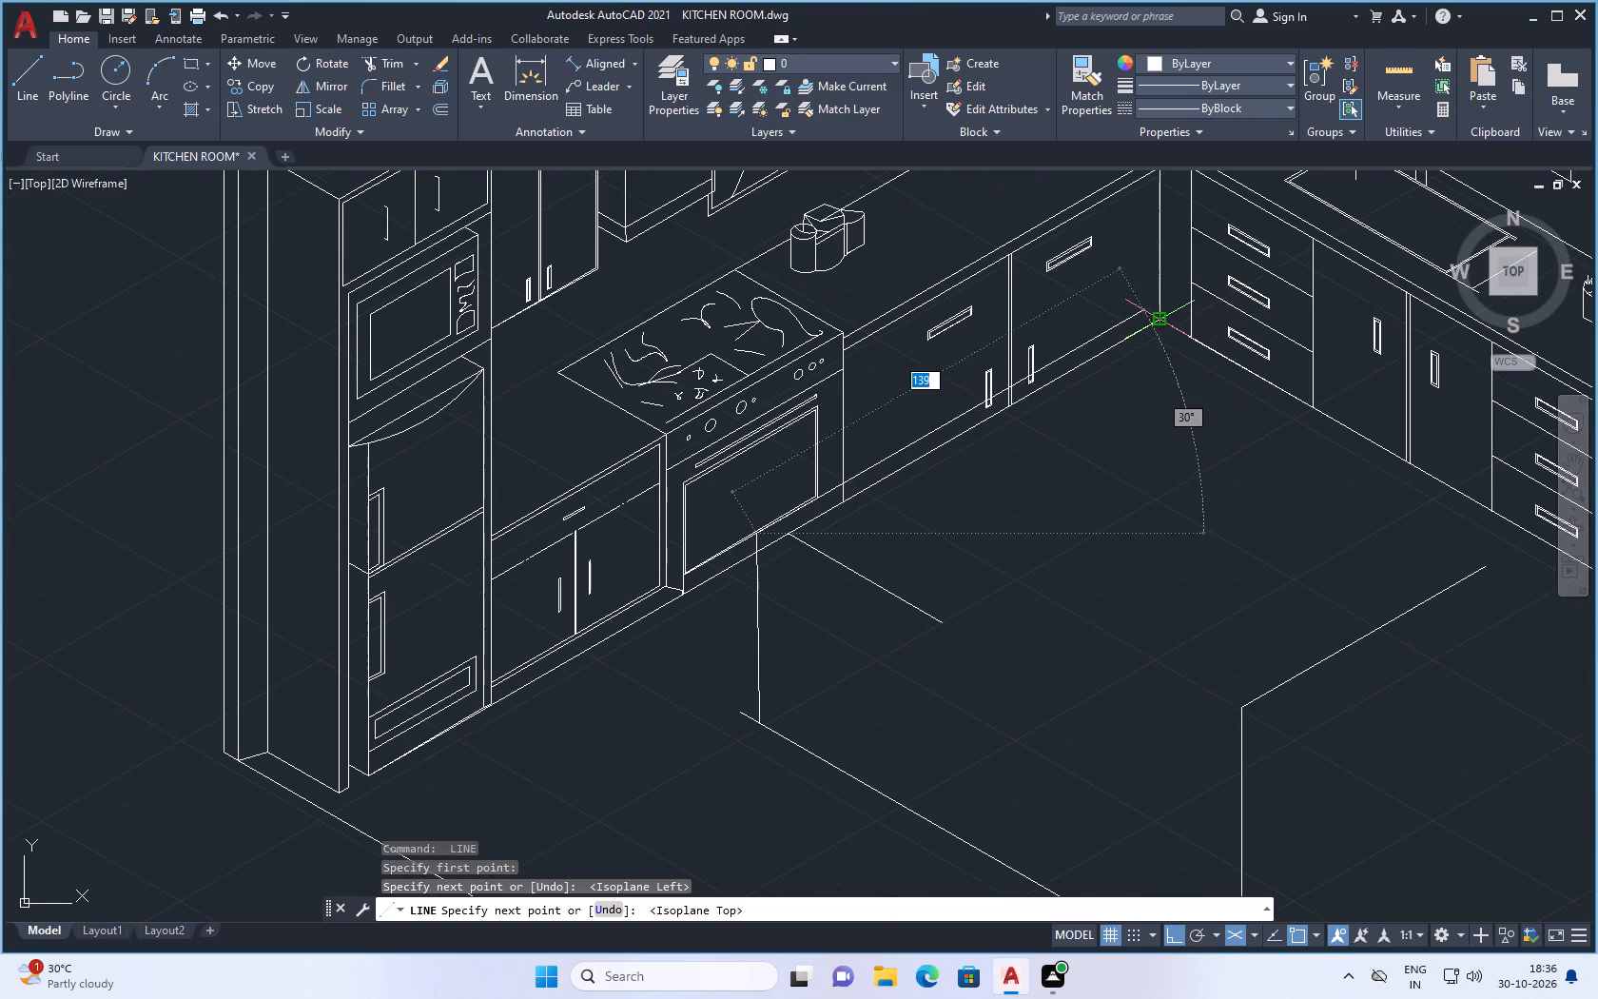
pyautogui.scroll(-1, 1168, 306)
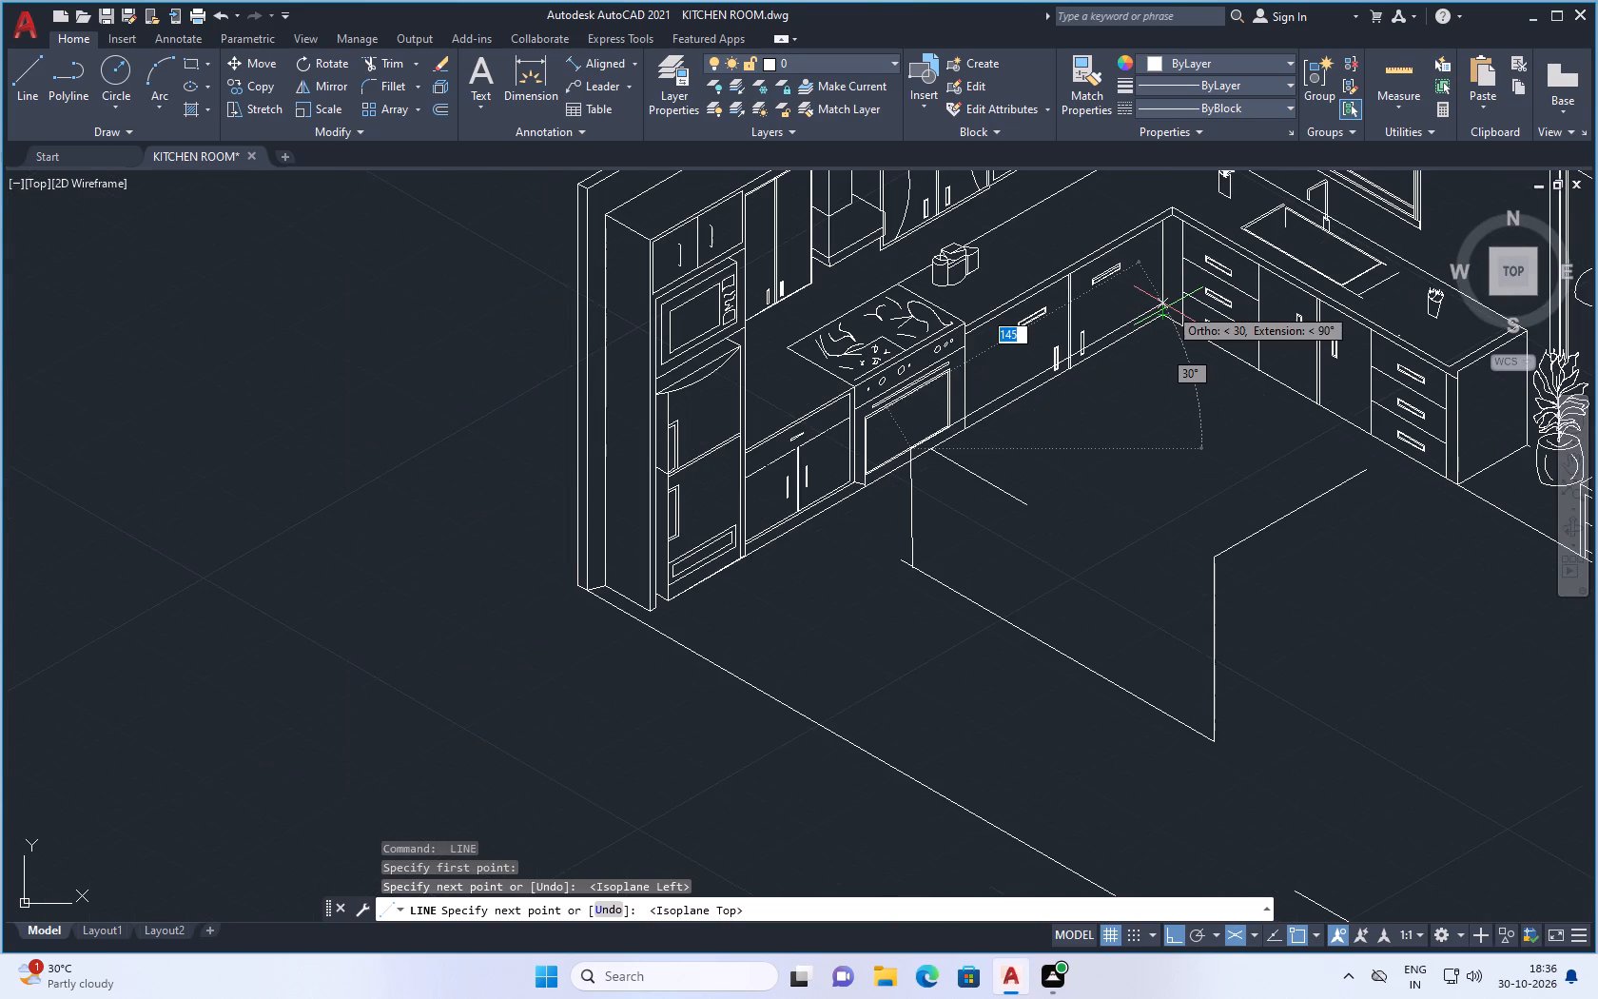
pyautogui.press('Escape')
# Erase the near-vertical line between the oven door's lower edge and the near end of the 180-long floor line.
pyautogui.scroll(2, 936, 470)
pyautogui.moveTo(919, 479); pyautogui.dragTo(821, 554)
pyautogui.click(748, 637)
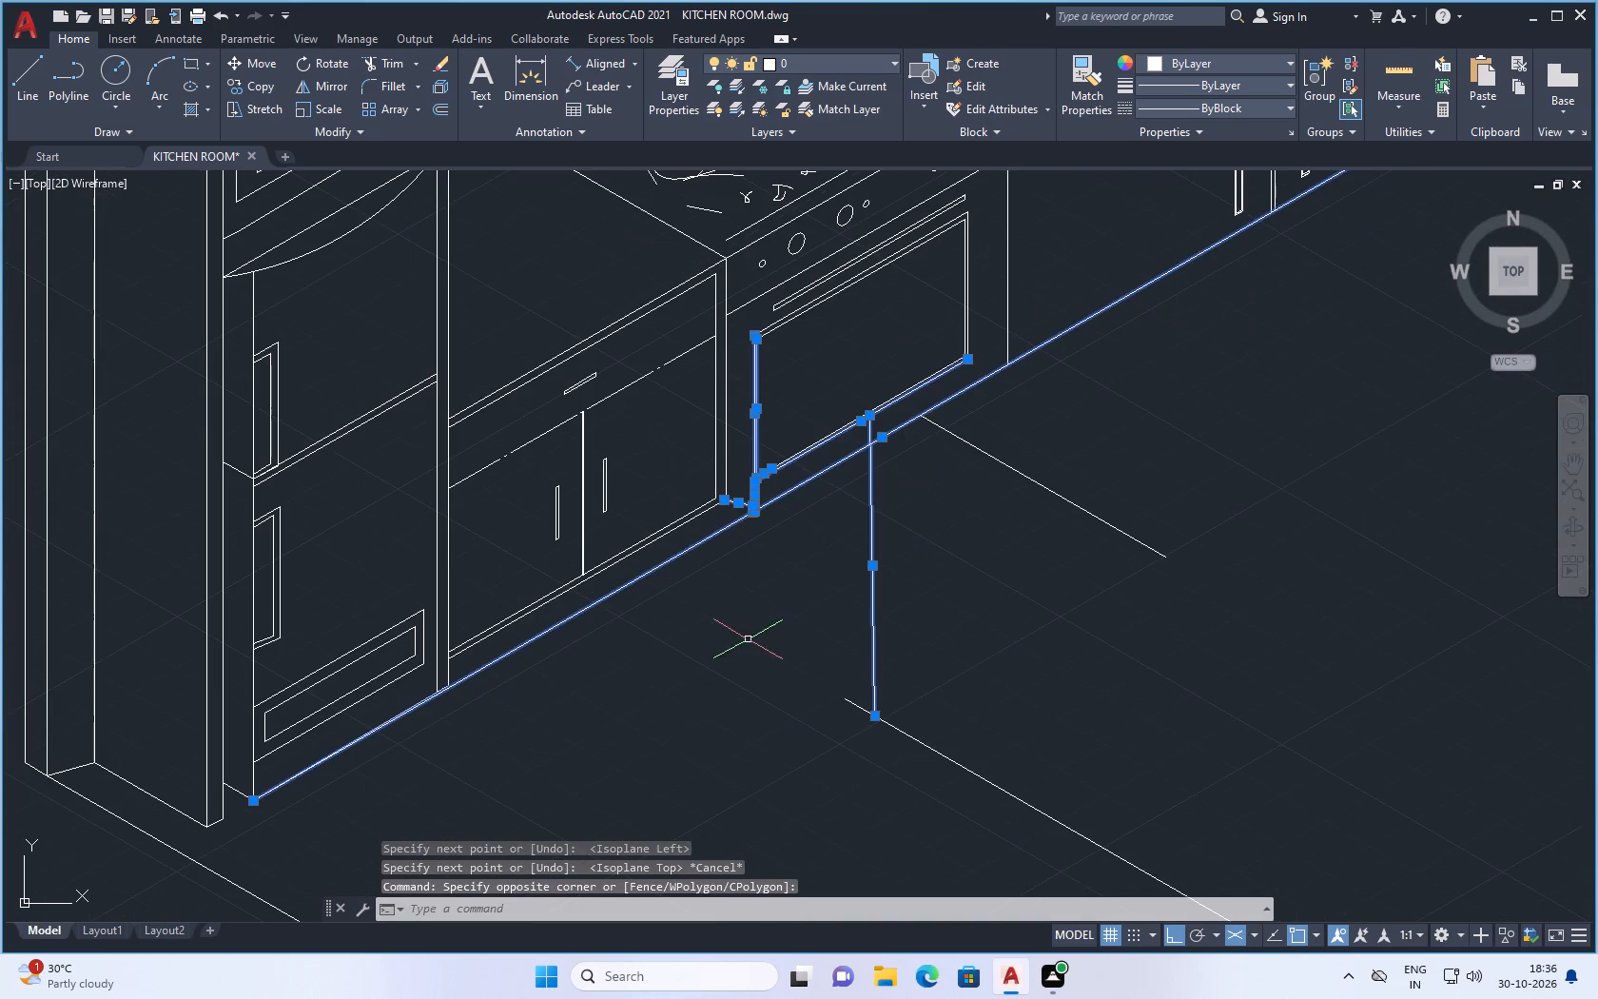
pyautogui.press('Escape')
pyautogui.moveTo(917, 549); pyautogui.dragTo(868, 588)
pyautogui.click(819, 649)
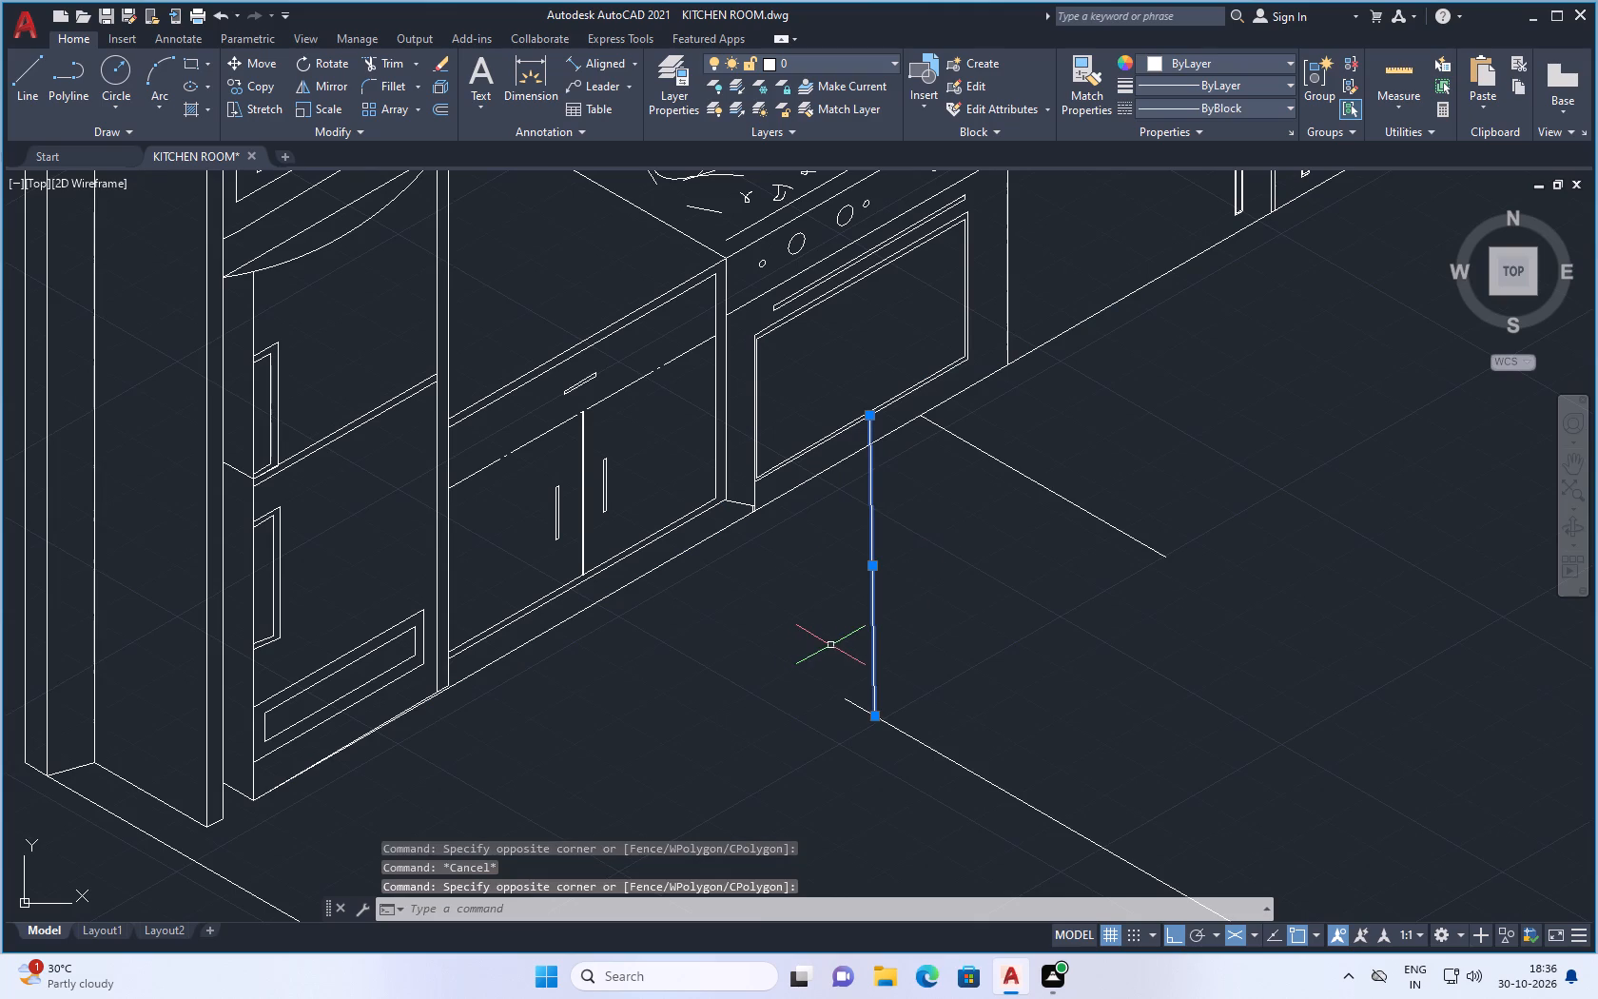
pyautogui.press('Delete')
# Erase the remaining box outline on the floor: the 30° line, the vertical line and the 180-long line.
pyautogui.scroll(-3, 868, 626)
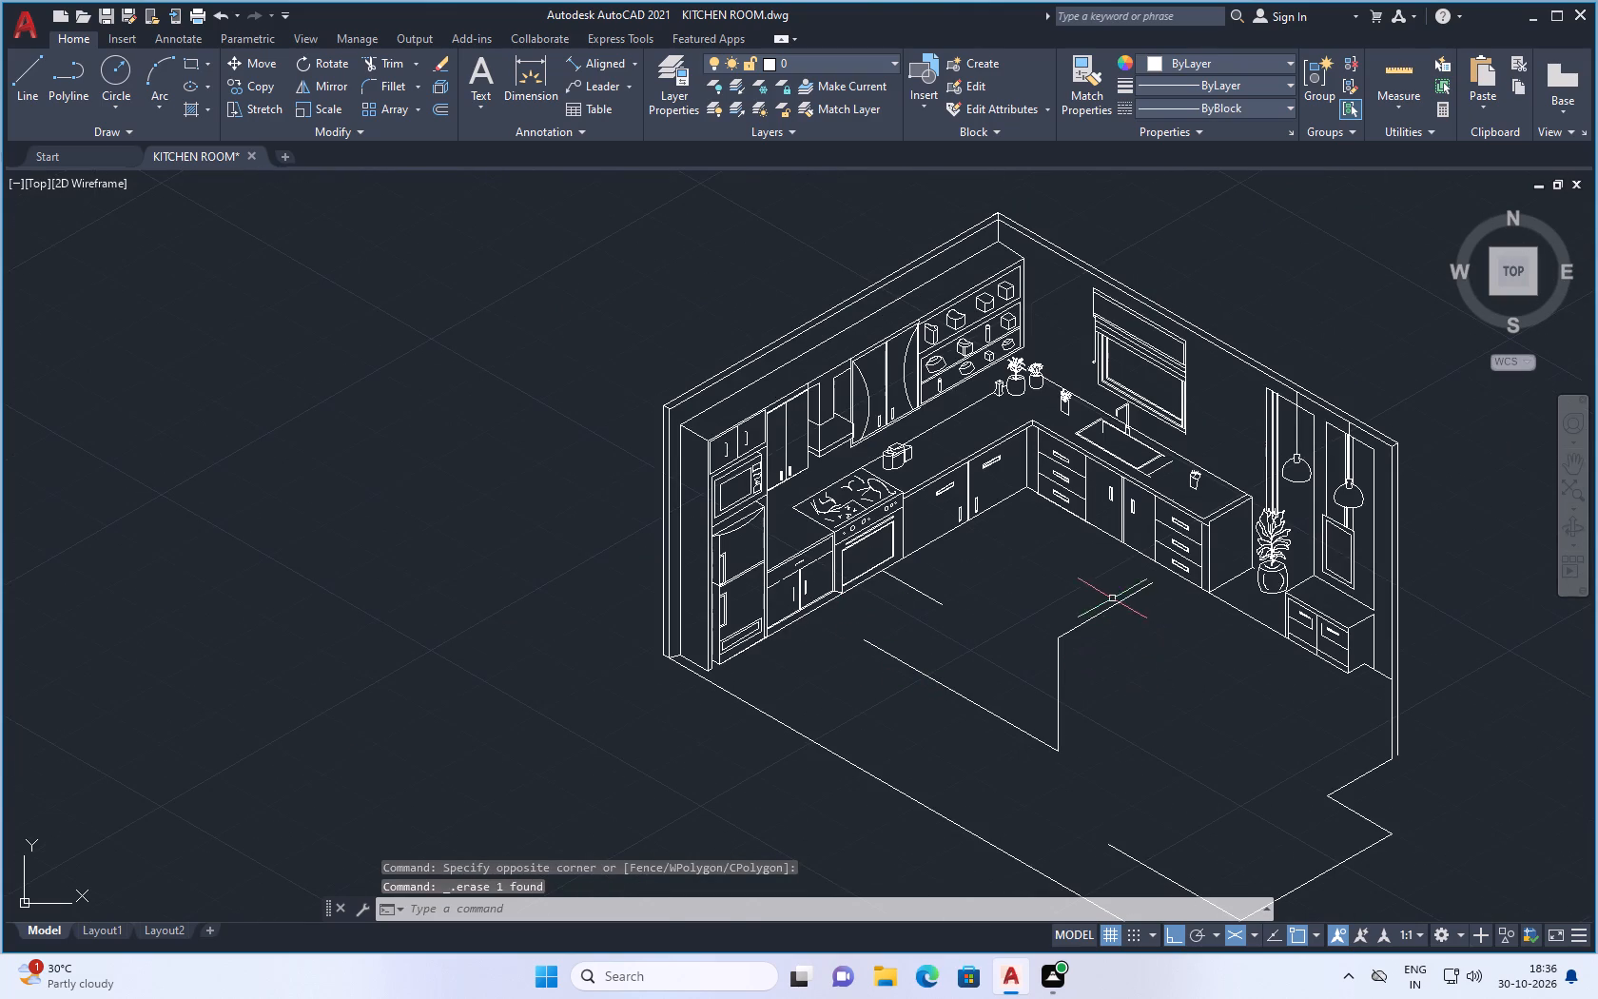
pyautogui.click(1112, 598)
pyautogui.click(1043, 684)
pyautogui.press('Delete')
pyautogui.scroll(-1, 1030, 690)
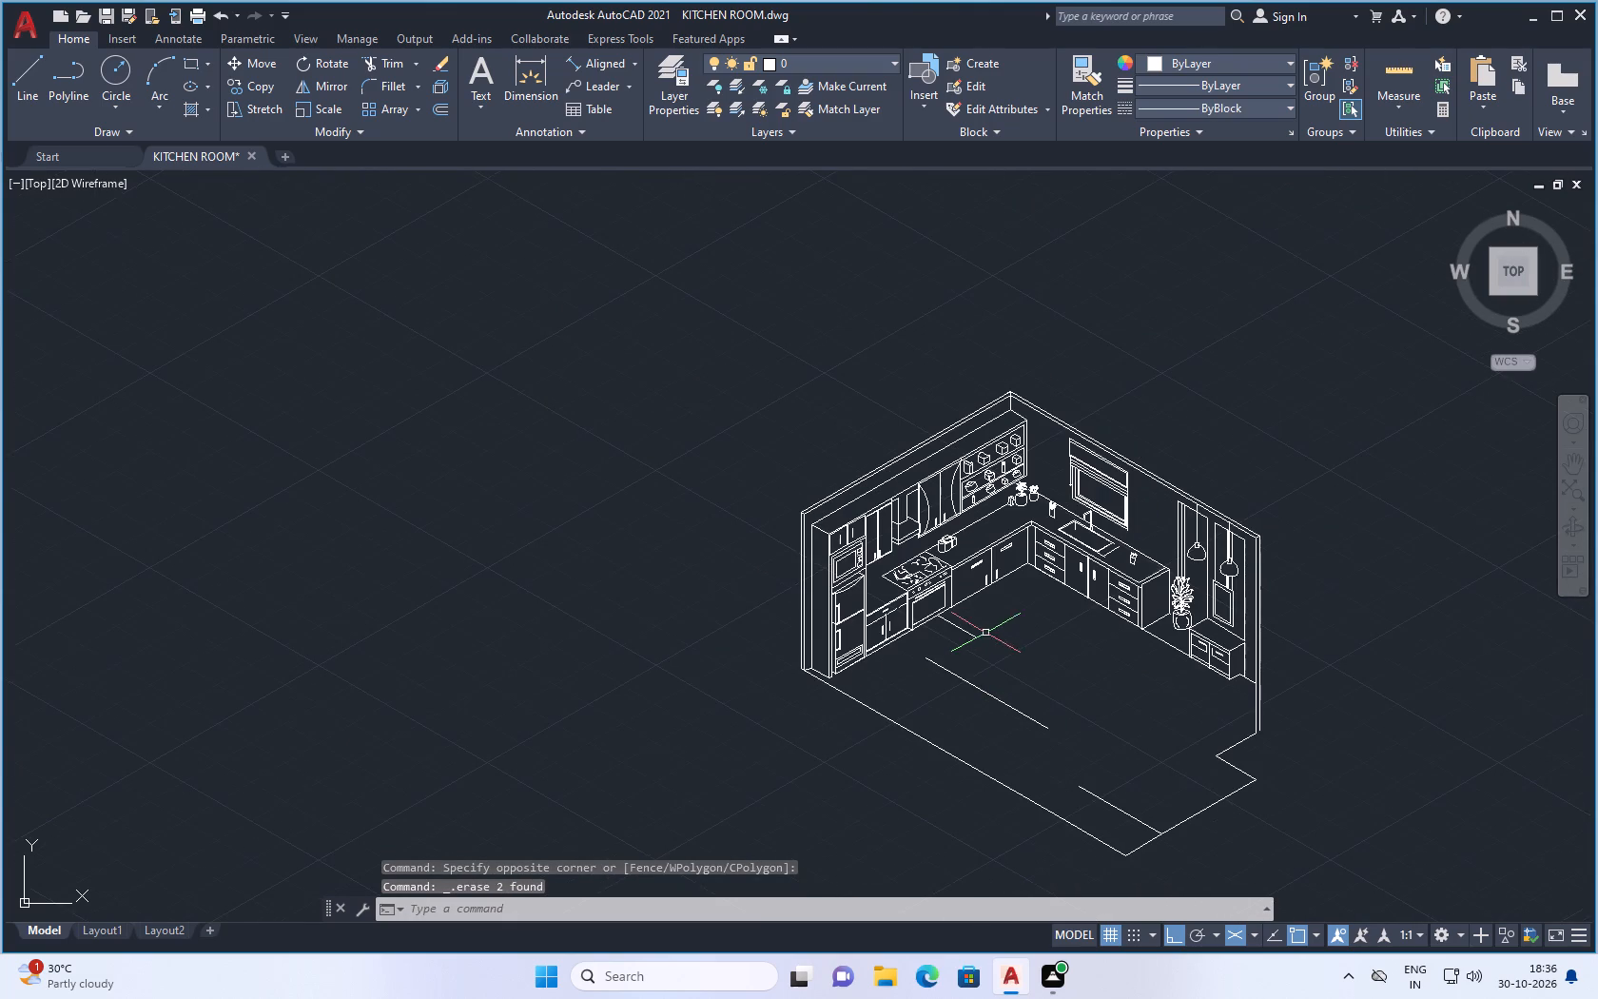
pyautogui.scroll(2, 979, 648)
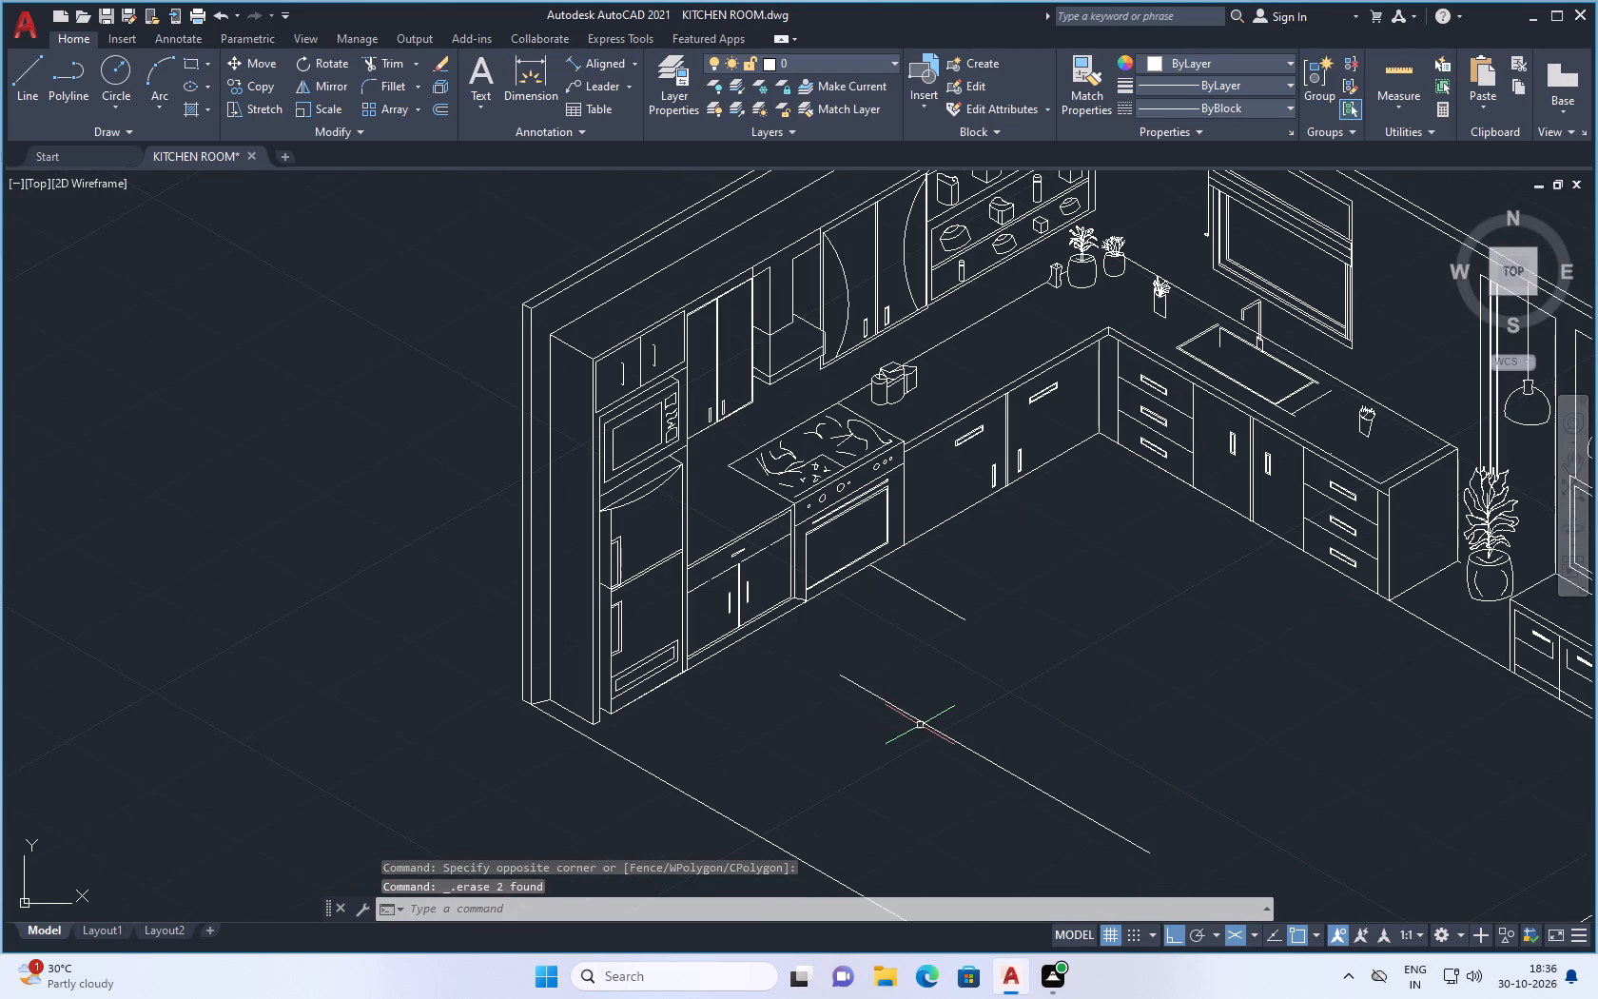
pyautogui.click(920, 725)
pyautogui.press('Delete')
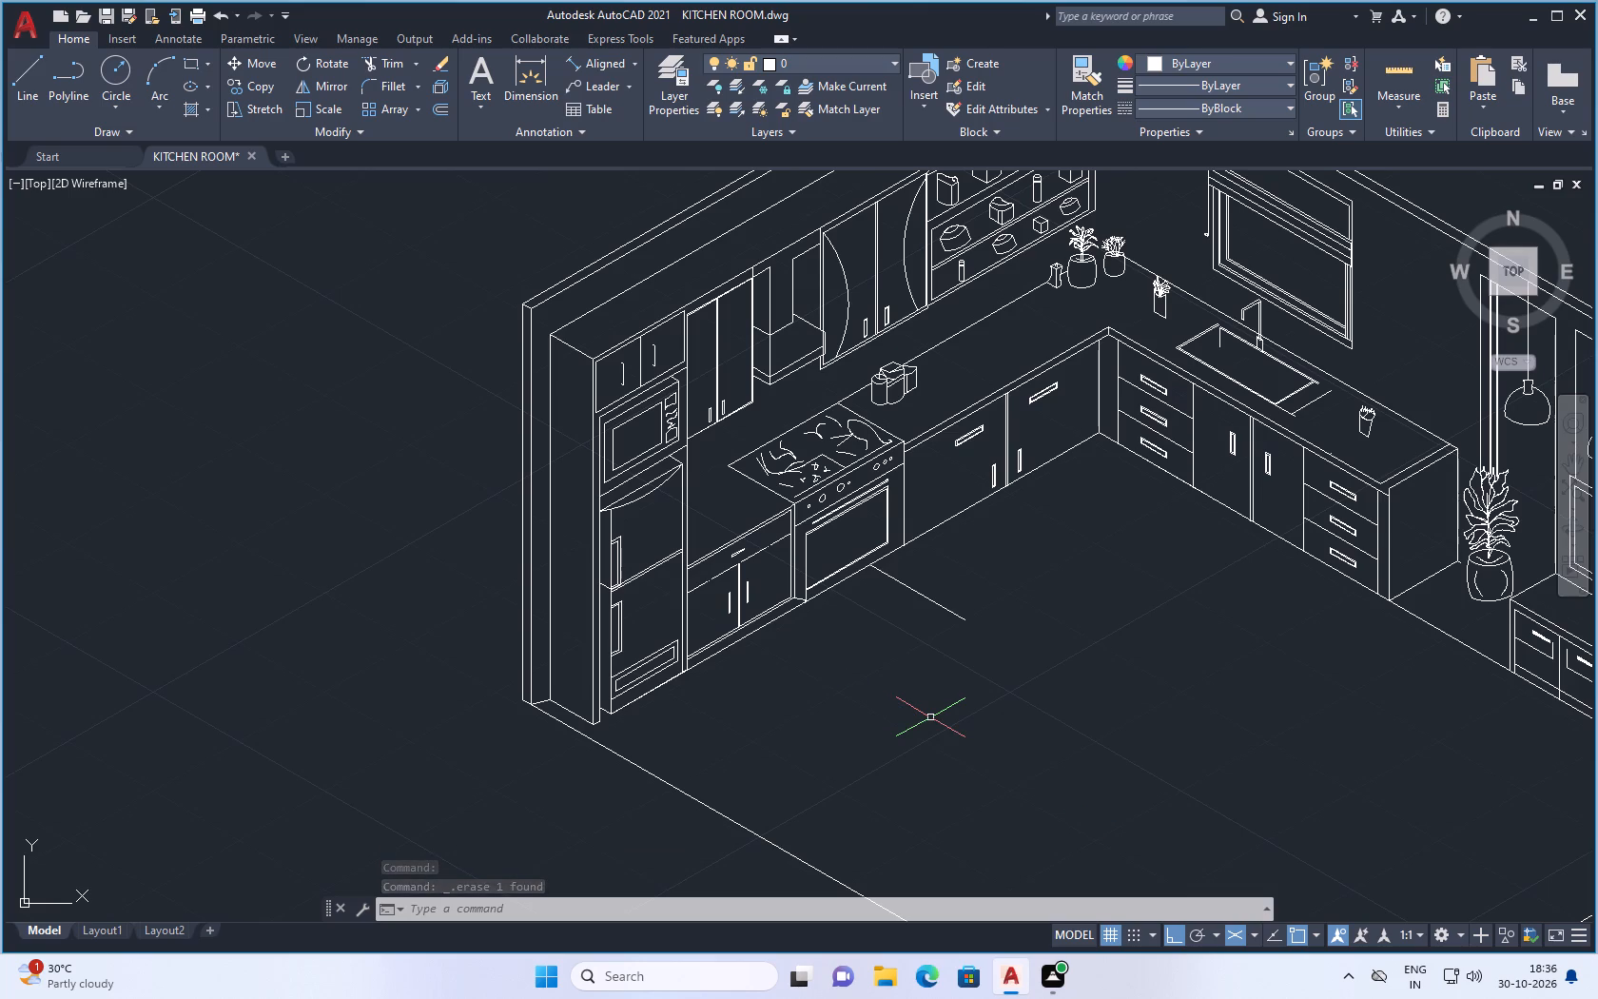
# Select all outlines of the vertical door handle on the base cabinet beside the oven and bring up the editing commands.
pyautogui.scroll(3, 1014, 444)
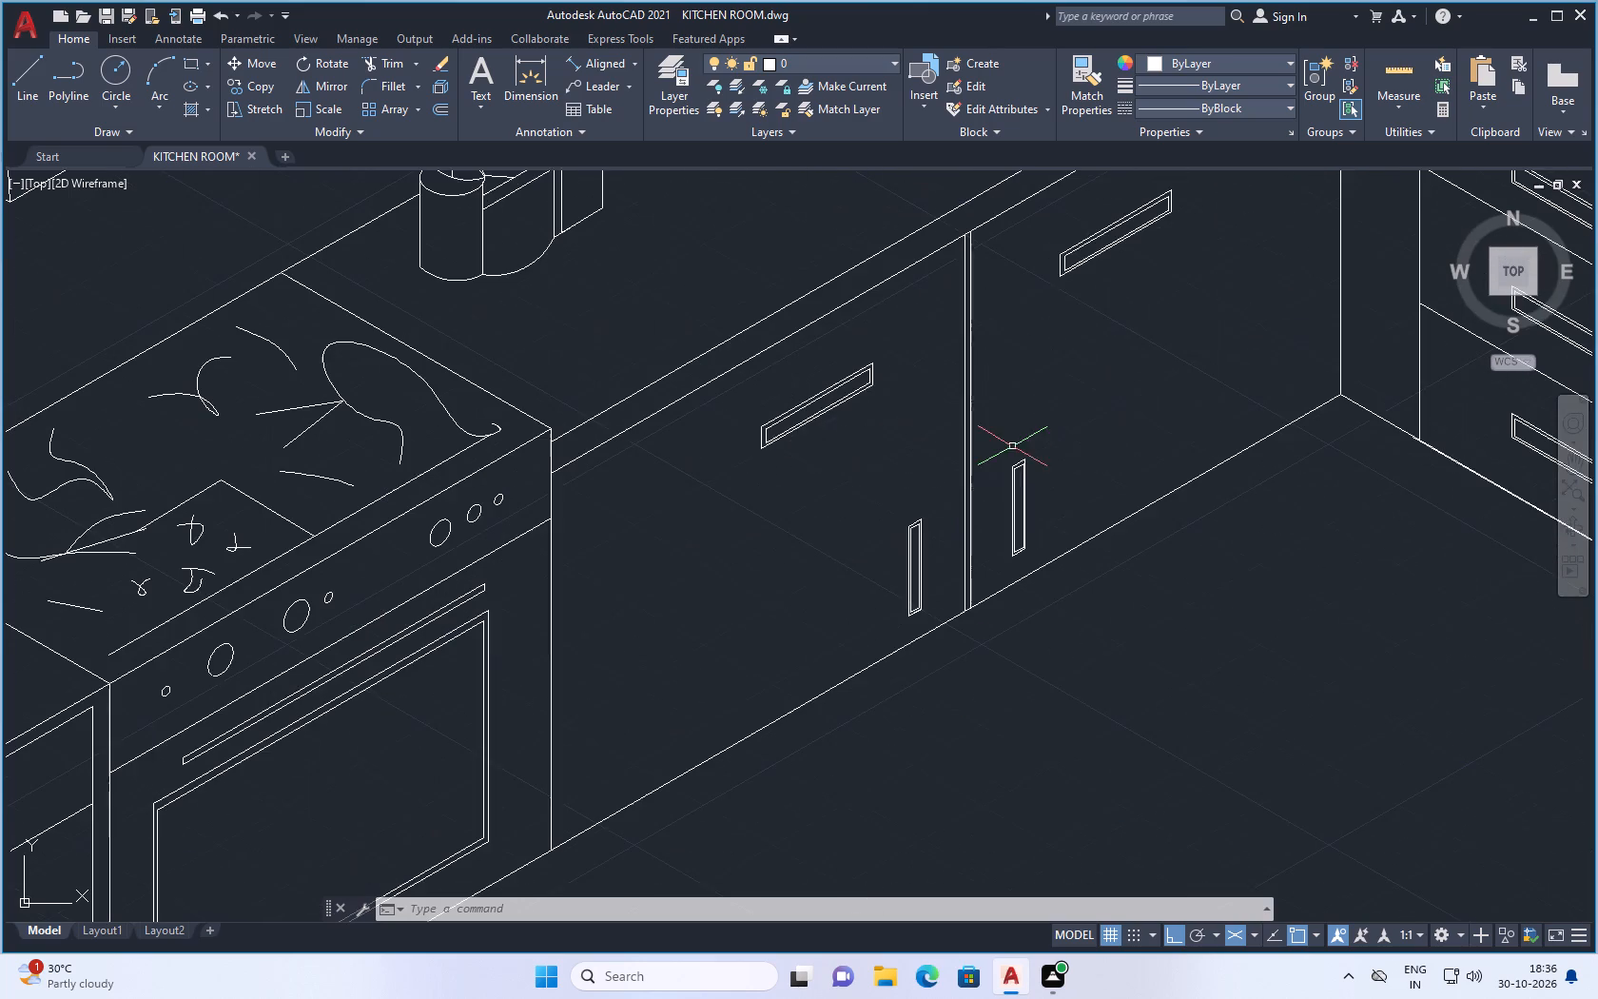
pyautogui.scroll(1, 939, 537)
pyautogui.click(920, 488)
pyautogui.moveTo(866, 640); pyautogui.dragTo(860, 650)
pyautogui.scroll(3, 892, 648)
pyautogui.click(914, 656)
pyautogui.click(909, 719)
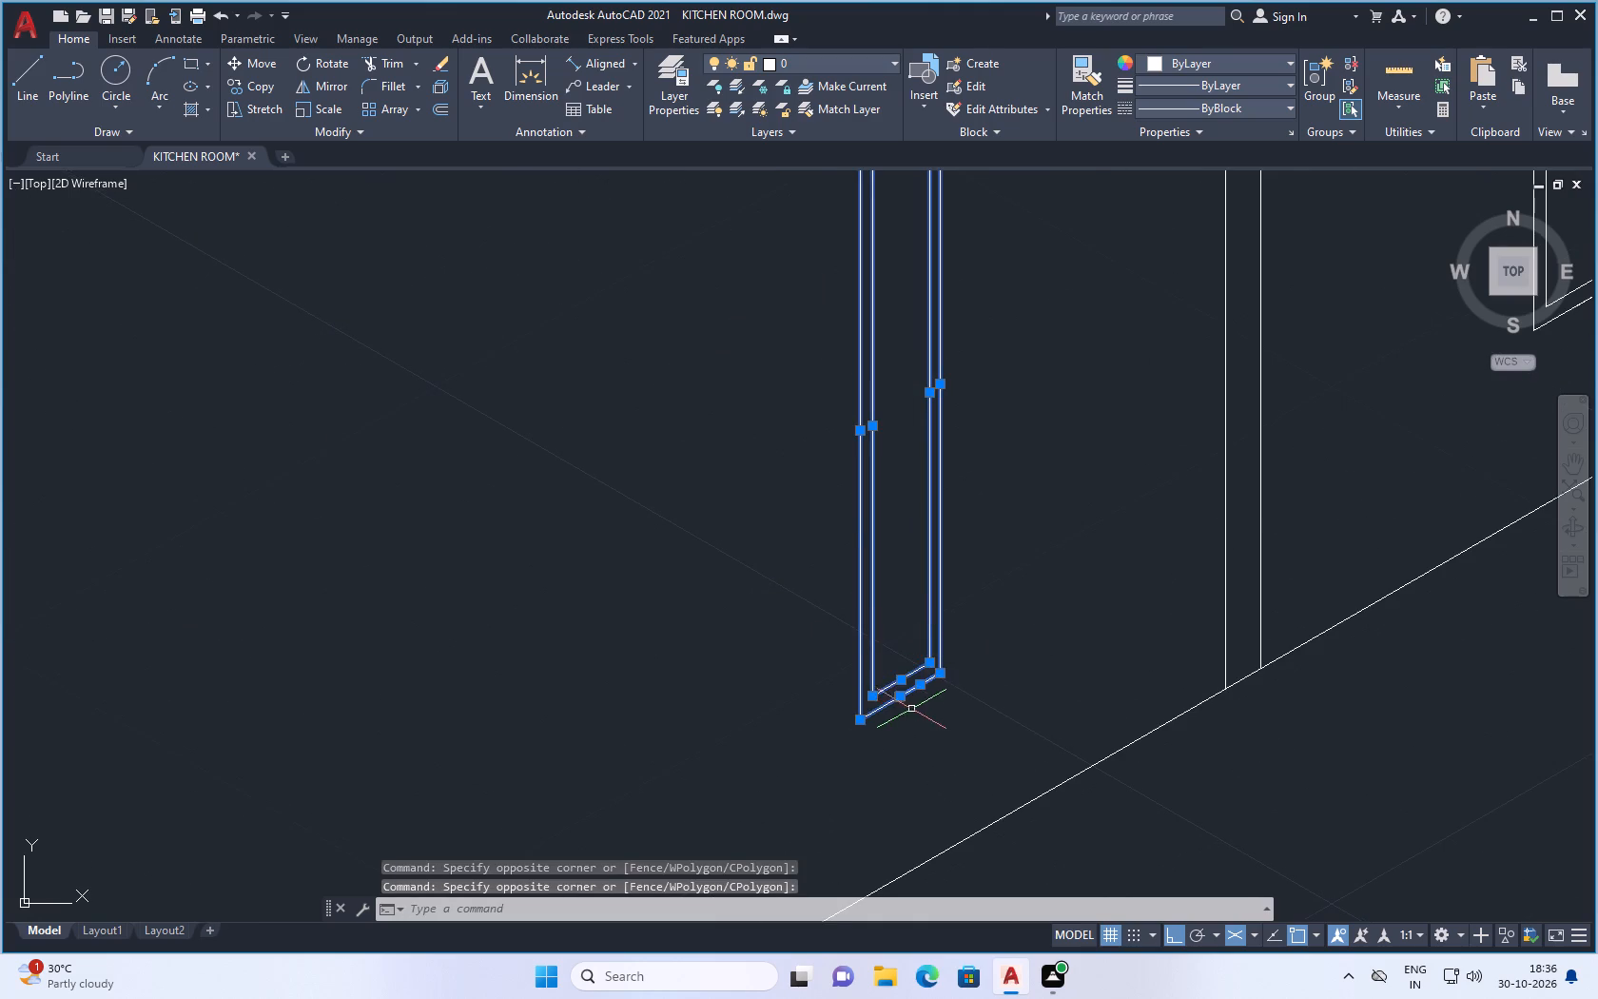
pyautogui.scroll(-3, 876, 691)
pyautogui.scroll(3, 889, 583)
pyautogui.rightClick(924, 421)
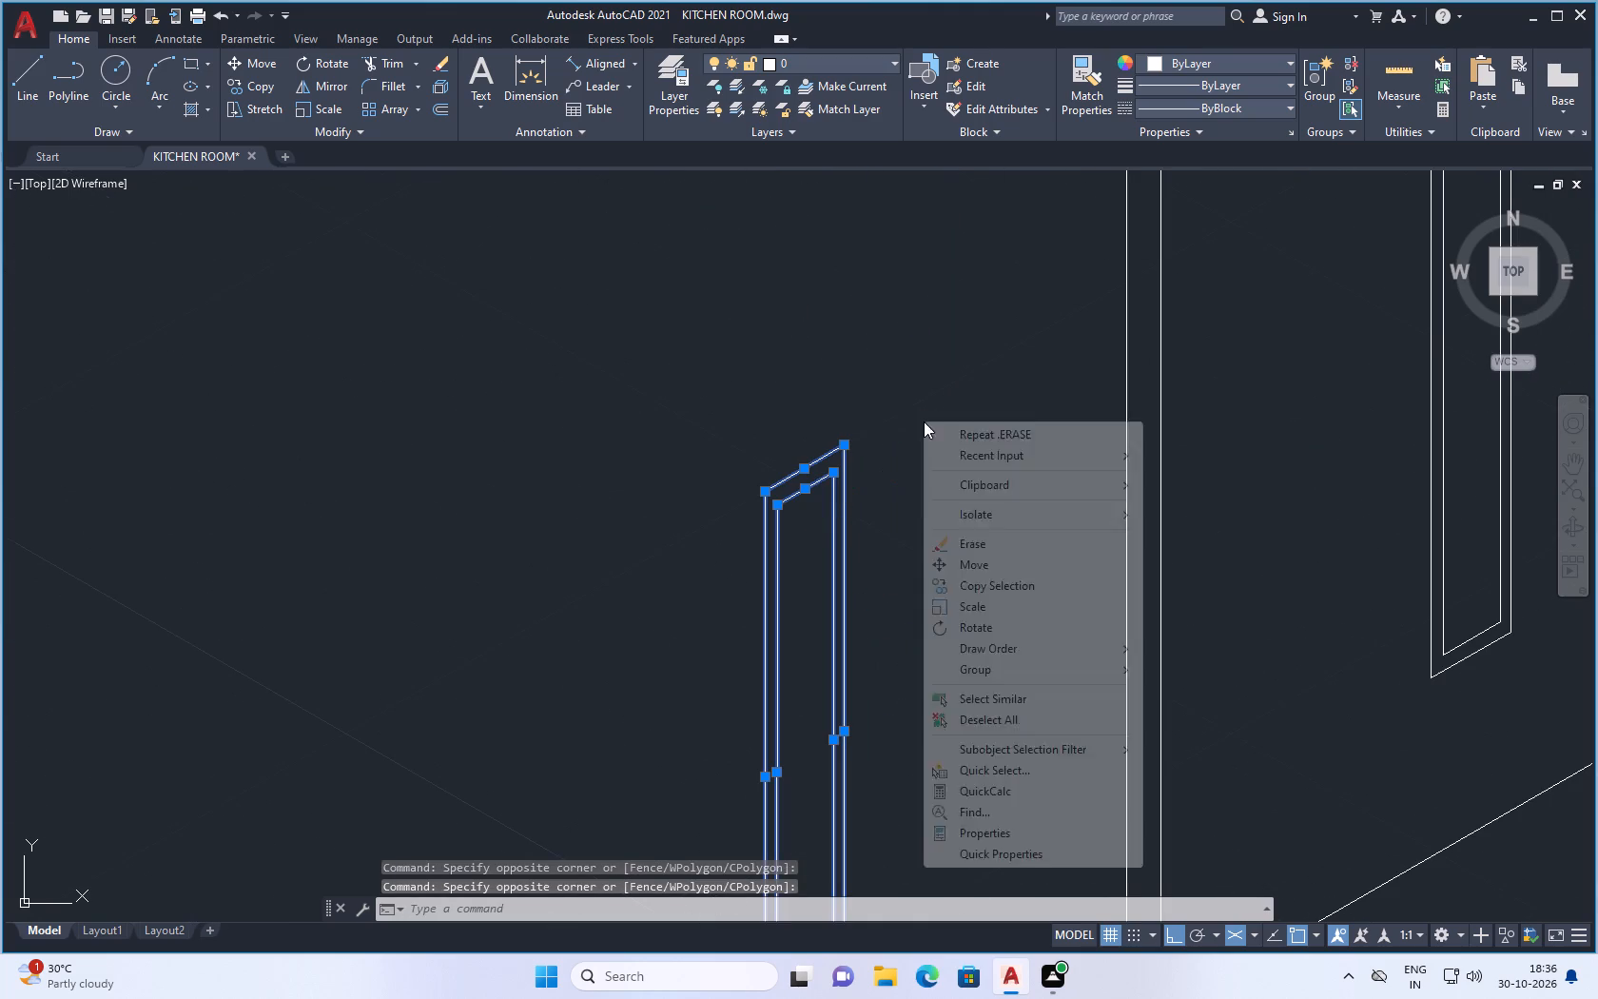
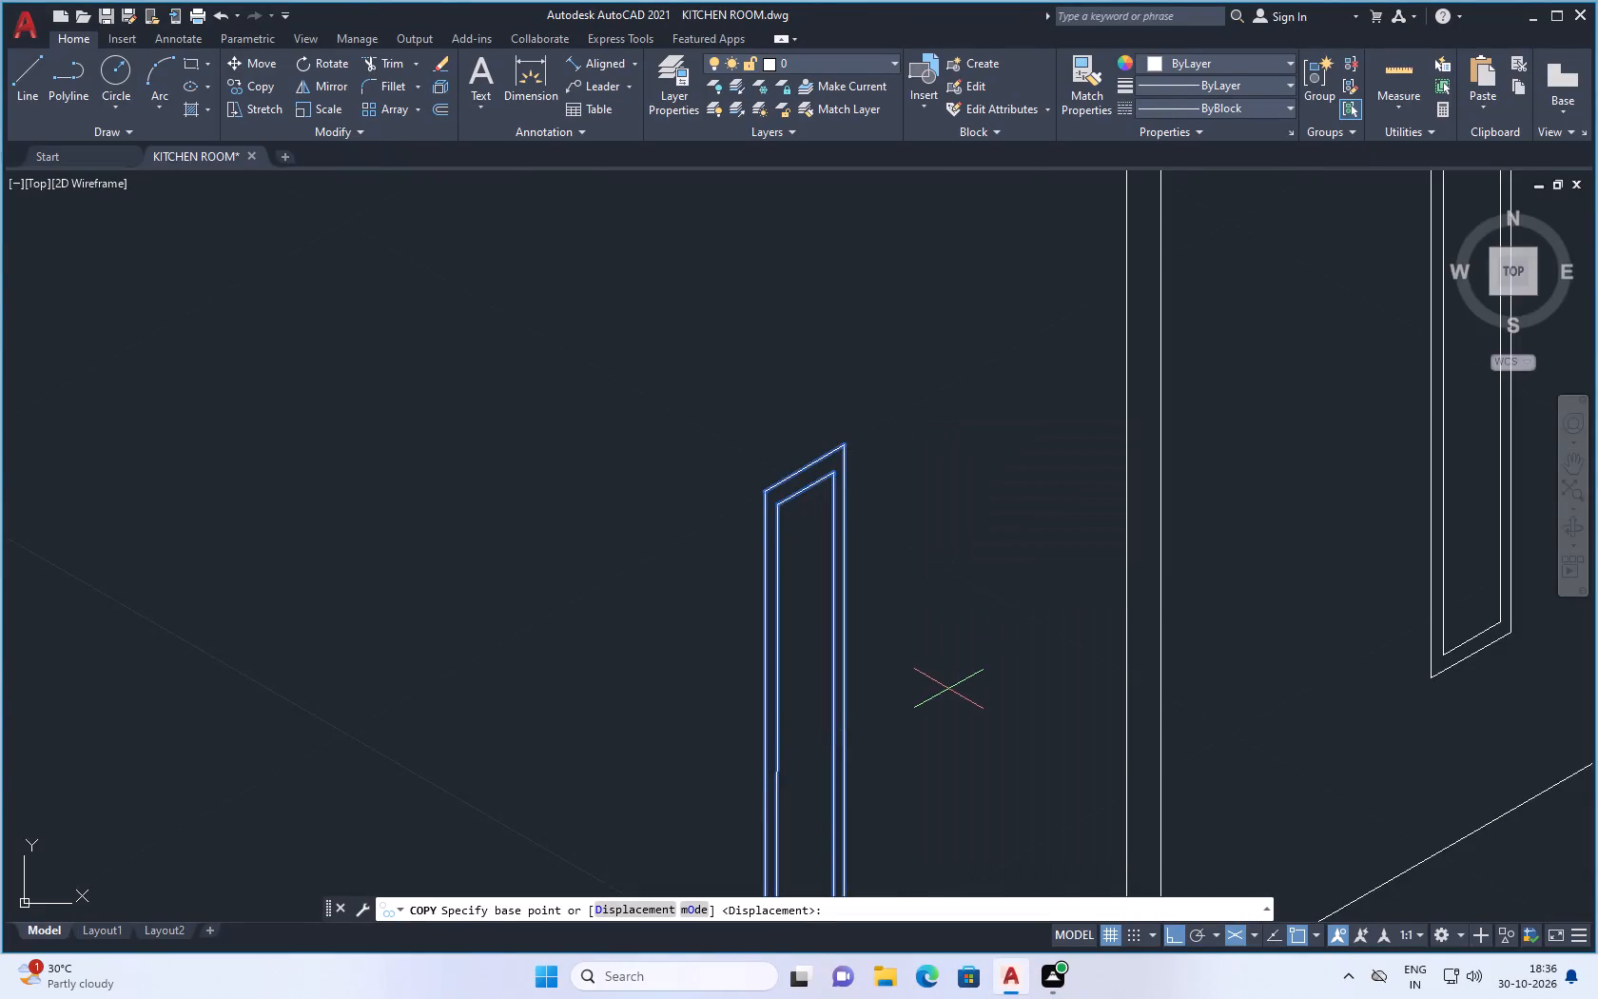
# Move the vertical handle on the base cabinet door beside the oven upward, toward the slanted handle, with Ortho off.
pyautogui.scroll(-2, 948, 689)
pyautogui.press('Escape')
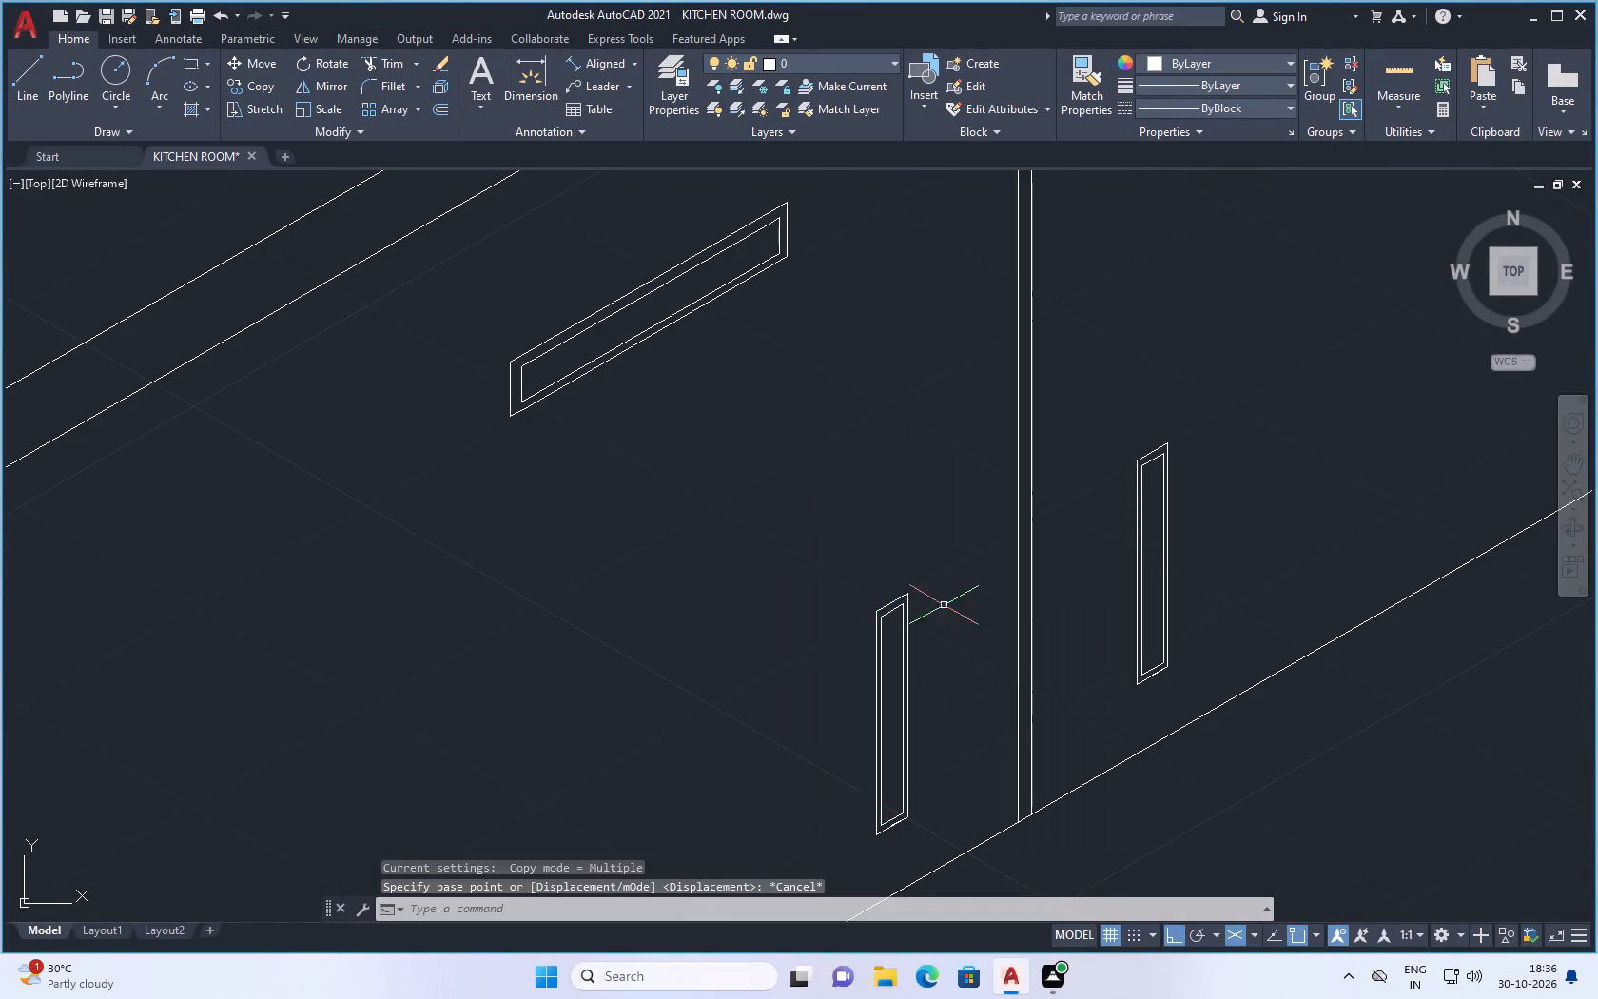
pyautogui.scroll(2, 935, 589)
pyautogui.scroll(-2, 935, 579)
pyautogui.click(931, 558)
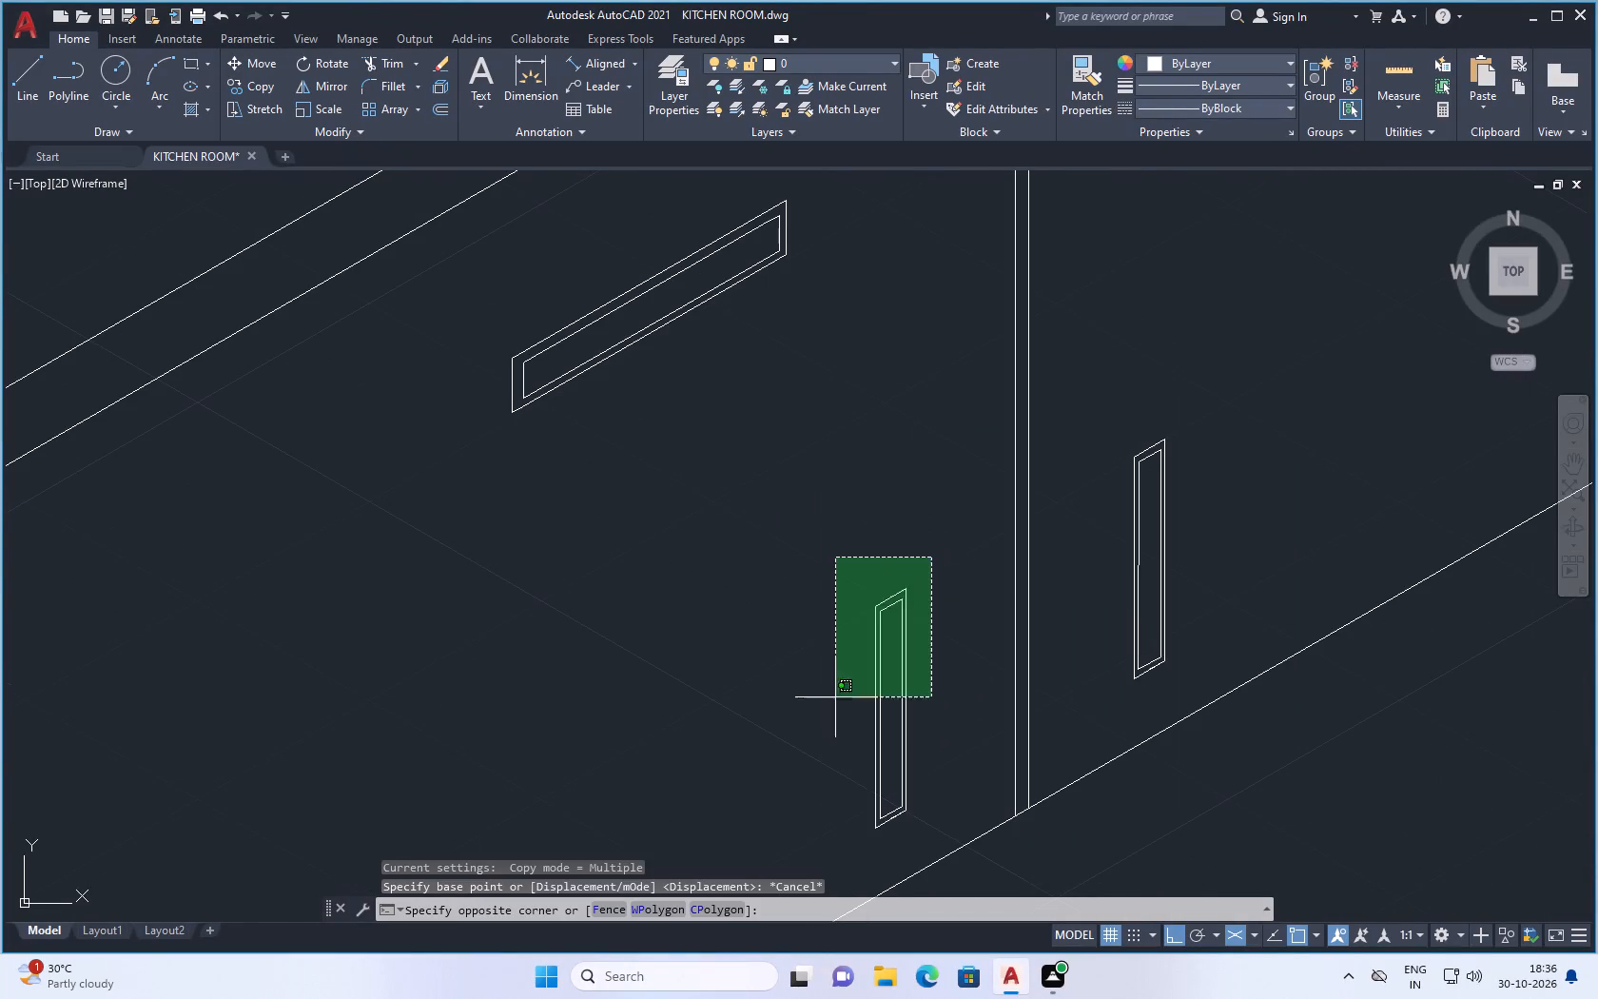
pyautogui.click(795, 805)
pyautogui.scroll(2, 847, 848)
pyautogui.moveTo(965, 737); pyautogui.dragTo(953, 767)
pyautogui.click(945, 806)
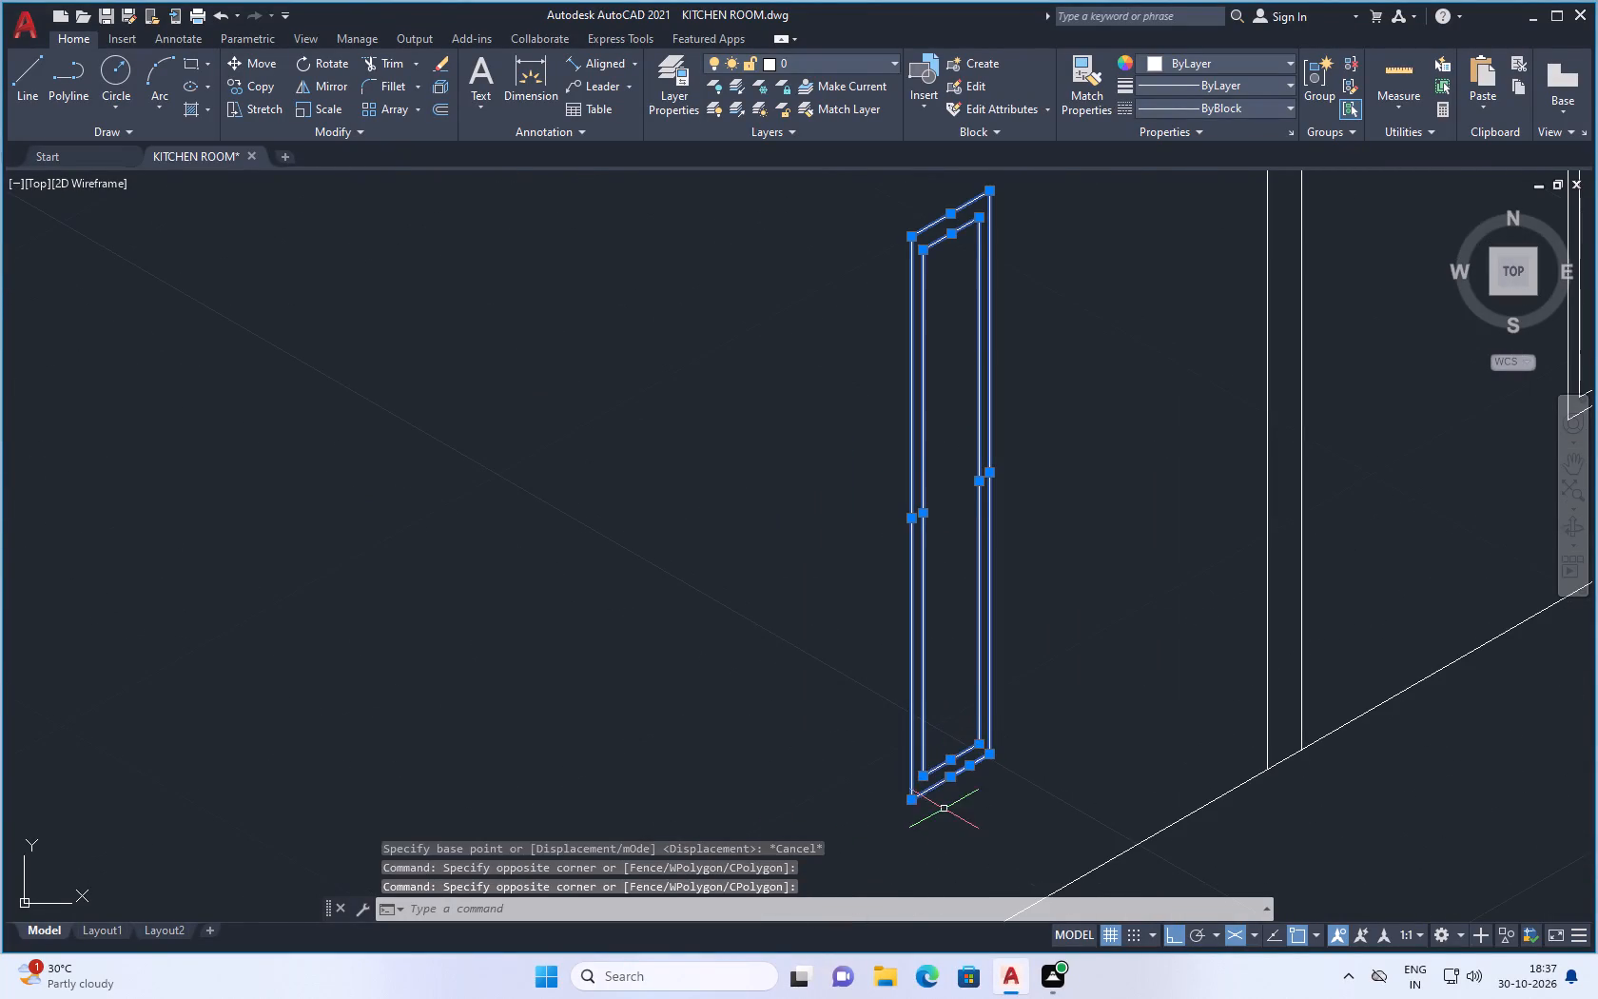
pyautogui.scroll(-2, 931, 813)
pyautogui.rightClick(1004, 578)
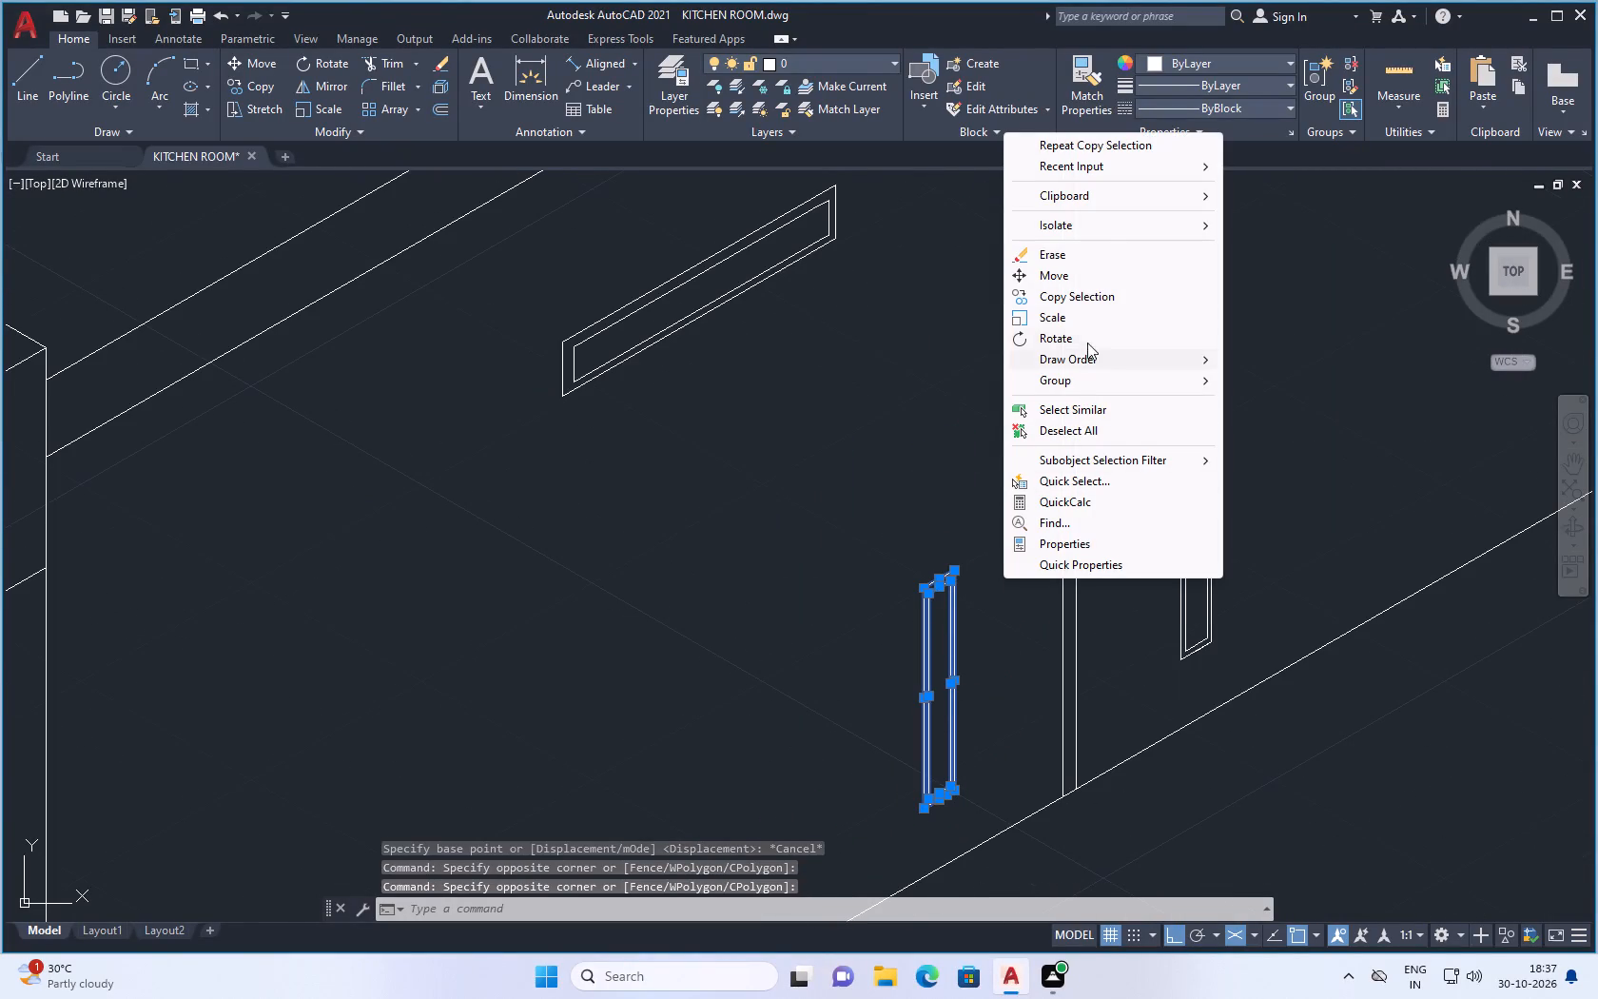
pyautogui.click(1087, 279)
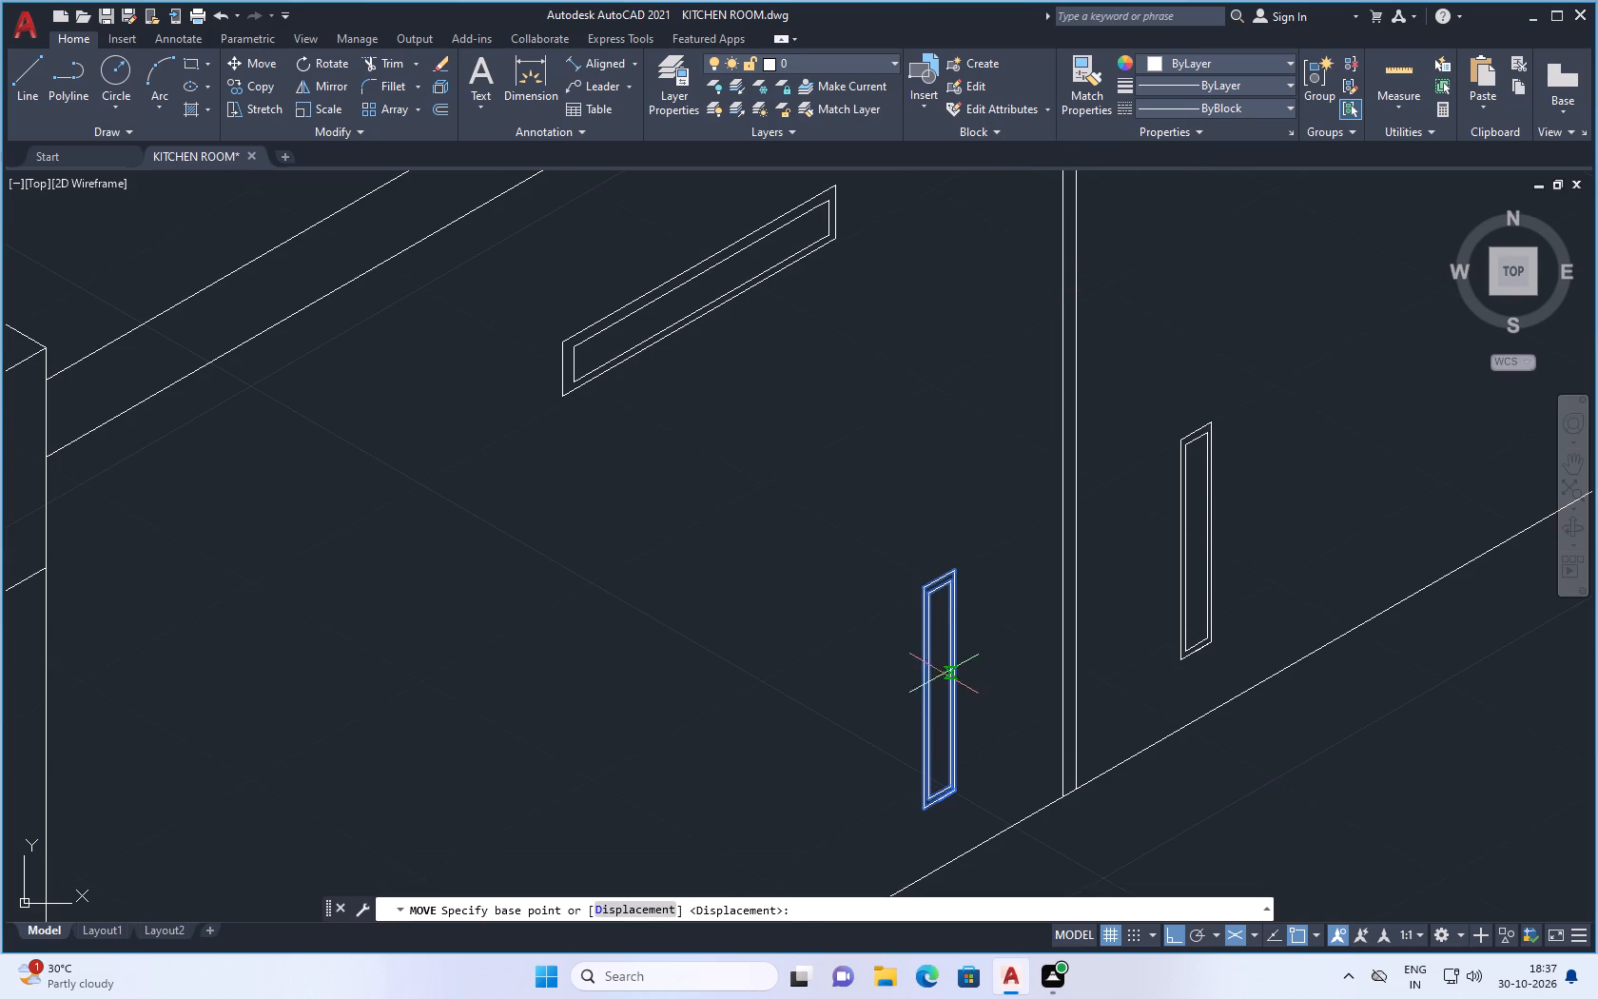
pyautogui.click(937, 687)
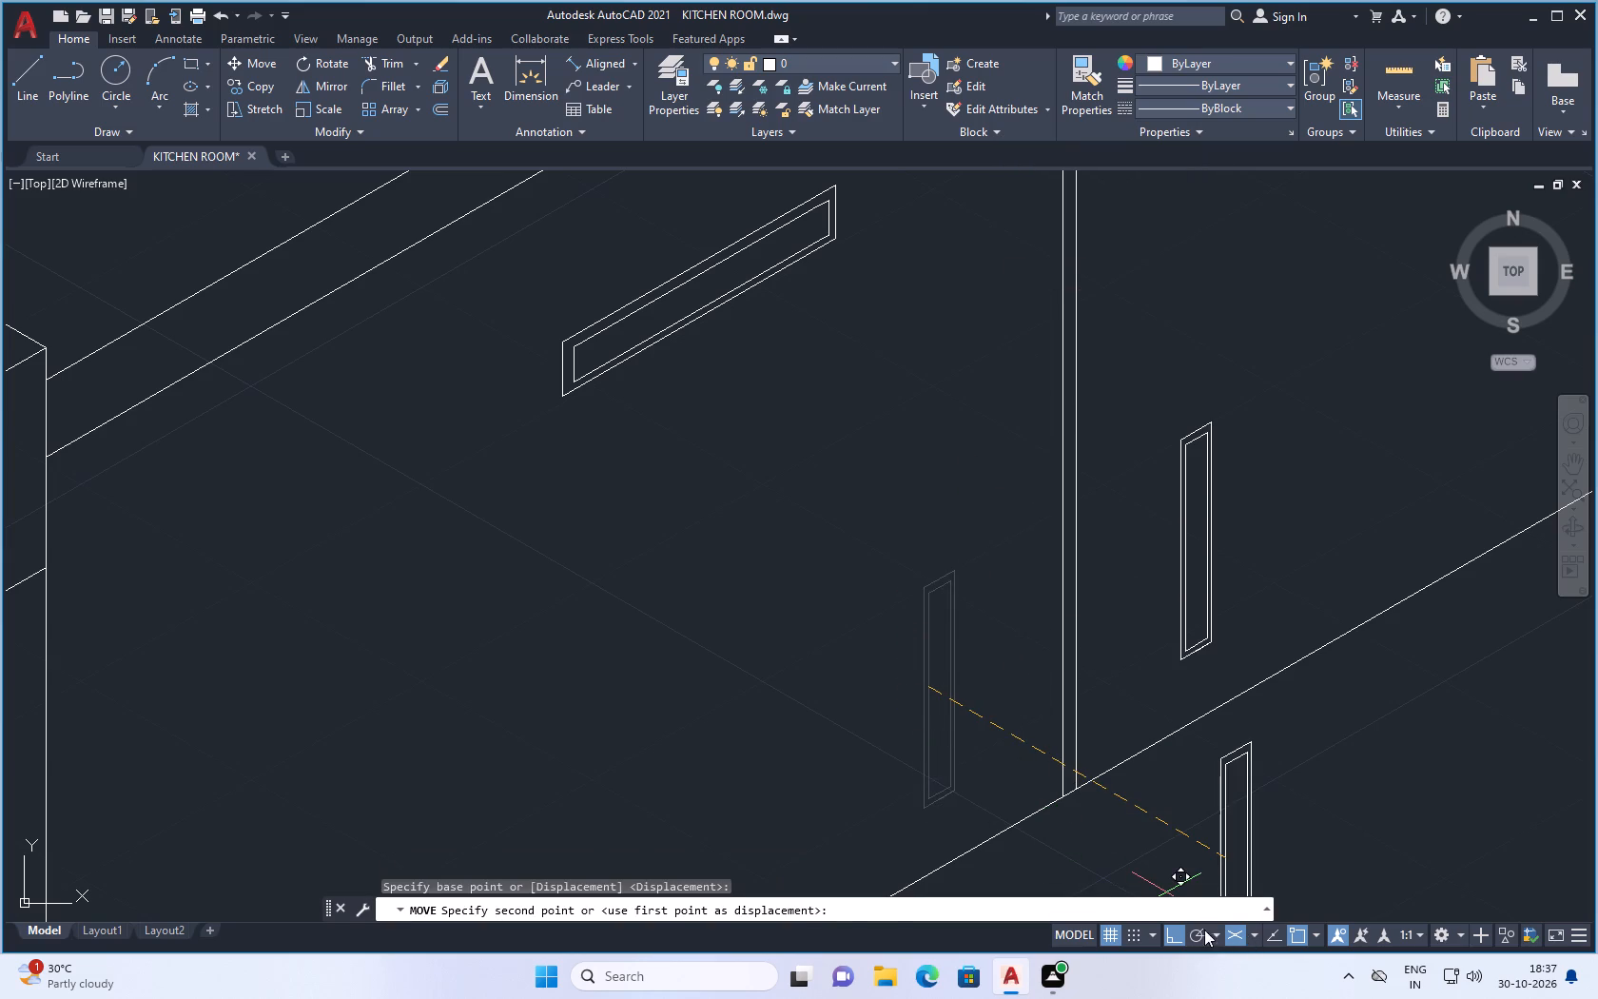
pyautogui.click(1175, 932)
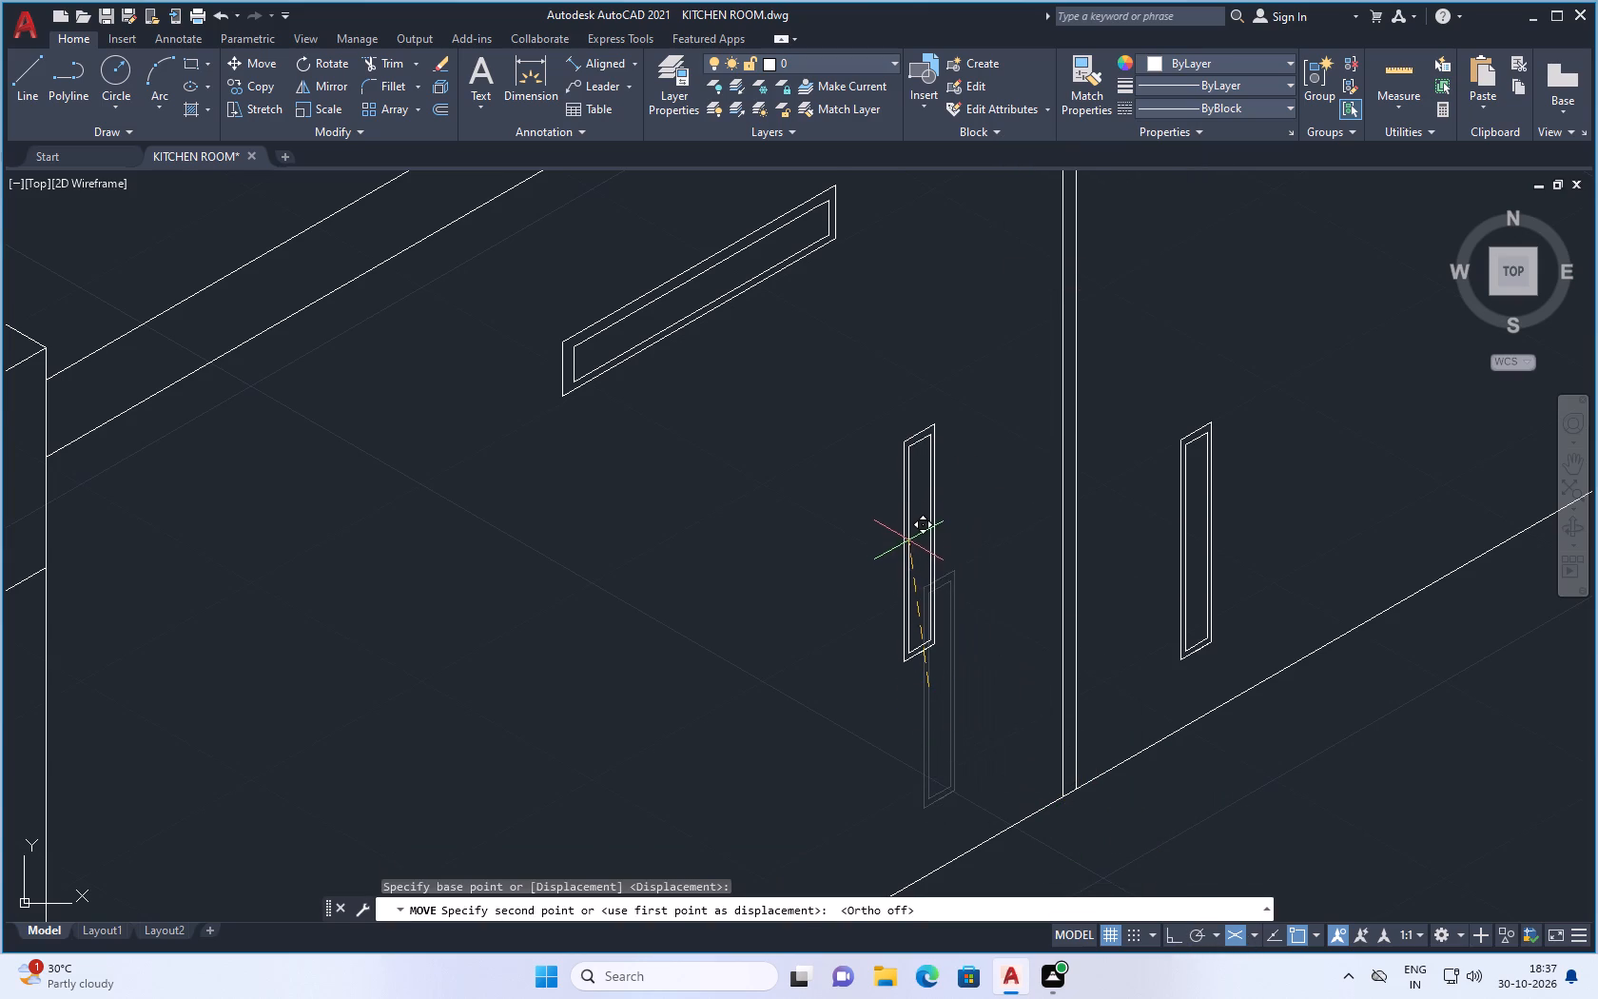
pyautogui.scroll(-1, 908, 541)
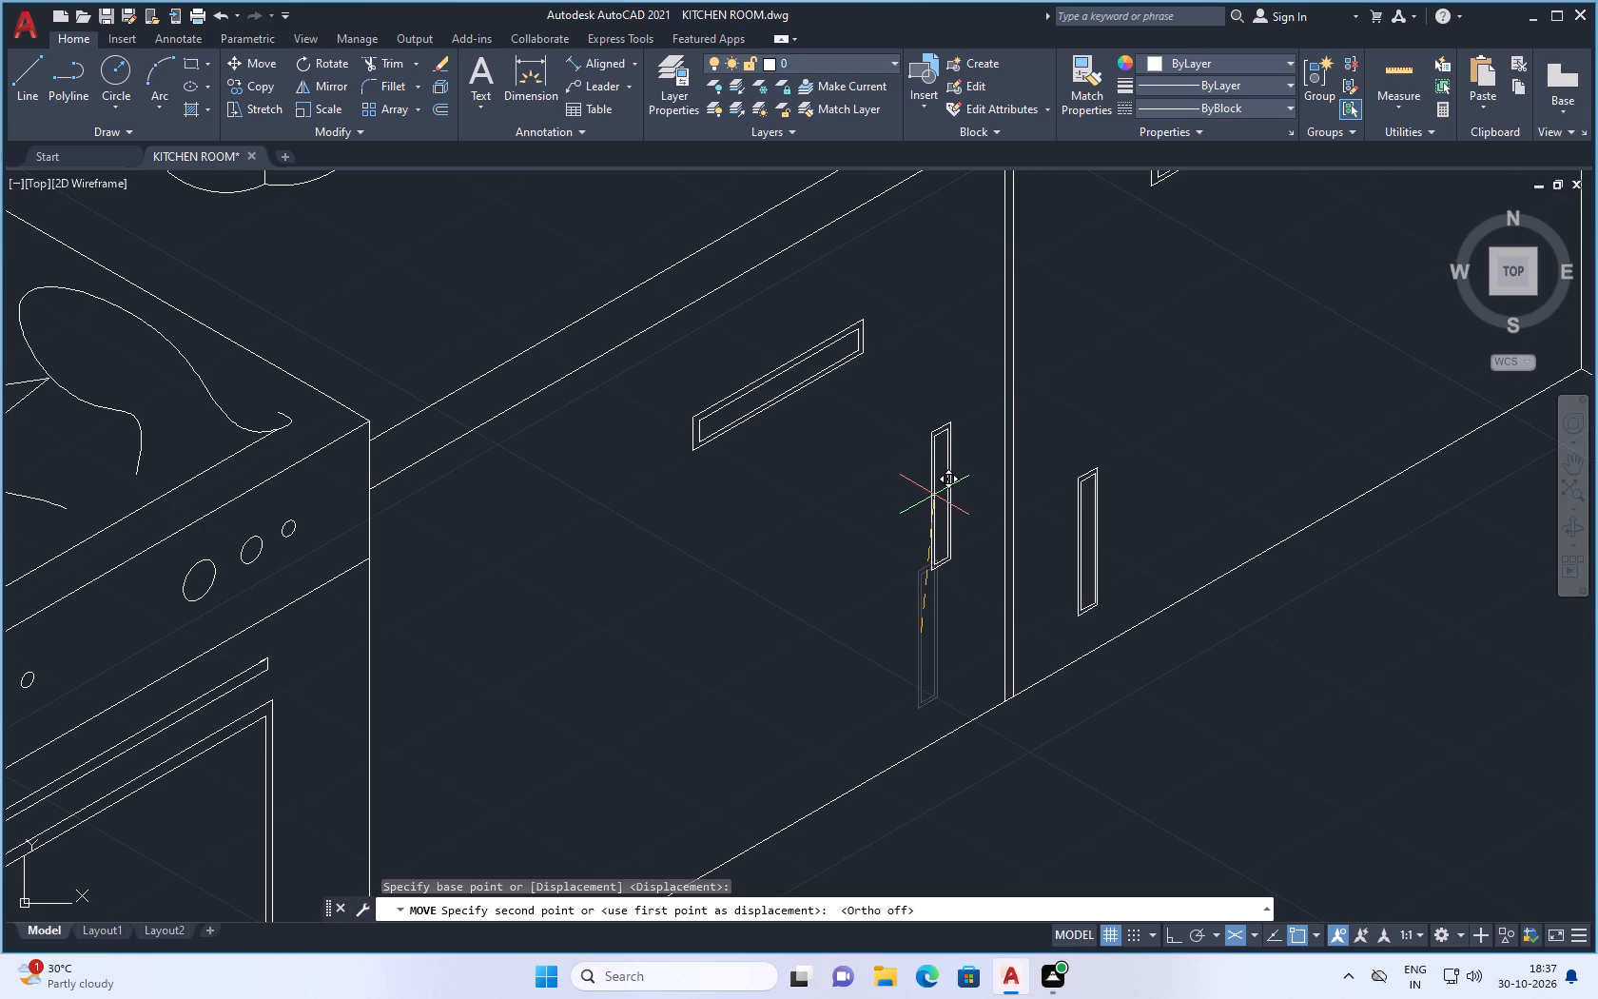
pyautogui.click(934, 495)
# Move the vertical handle on the adjacent base cabinet door, across the double divider line, upward and slightly toward the divider.
pyautogui.scroll(-2, 906, 547)
pyautogui.scroll(2, 979, 504)
pyautogui.moveTo(990, 514); pyautogui.dragTo(986, 530)
pyautogui.click(946, 653)
pyautogui.scroll(6, 946, 674)
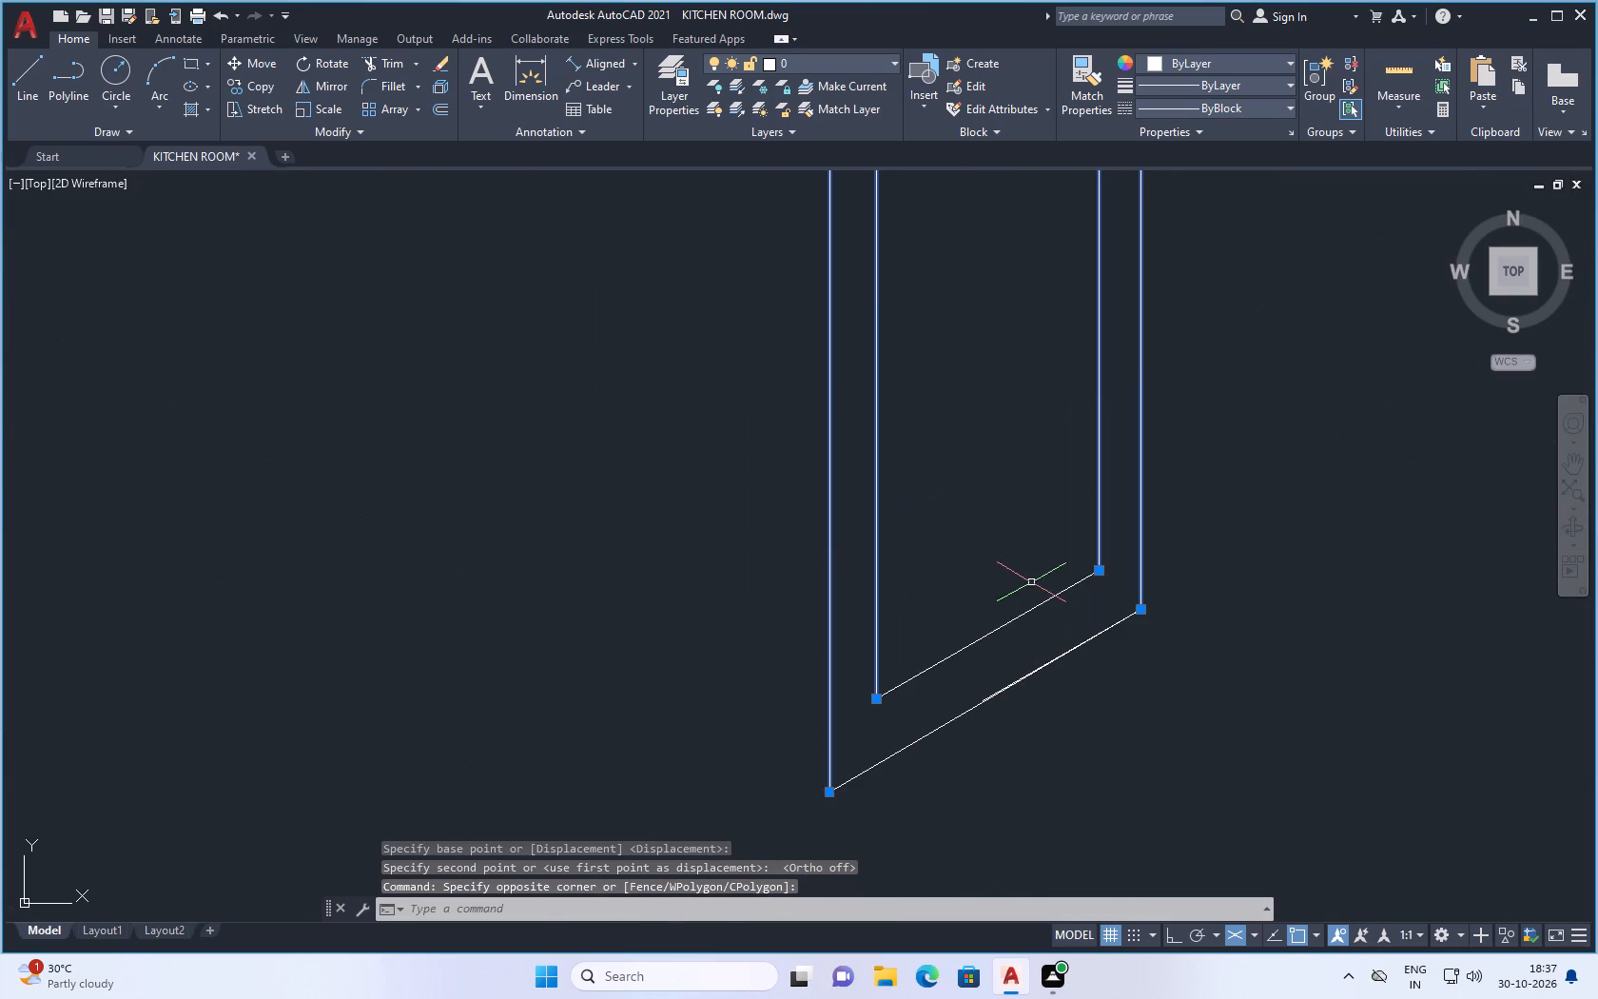
pyautogui.moveTo(1031, 581); pyautogui.dragTo(1041, 670)
pyautogui.click(1035, 768)
pyautogui.moveTo(1035, 737); pyautogui.dragTo(1008, 630)
pyautogui.click(994, 586)
pyautogui.scroll(-4, 998, 685)
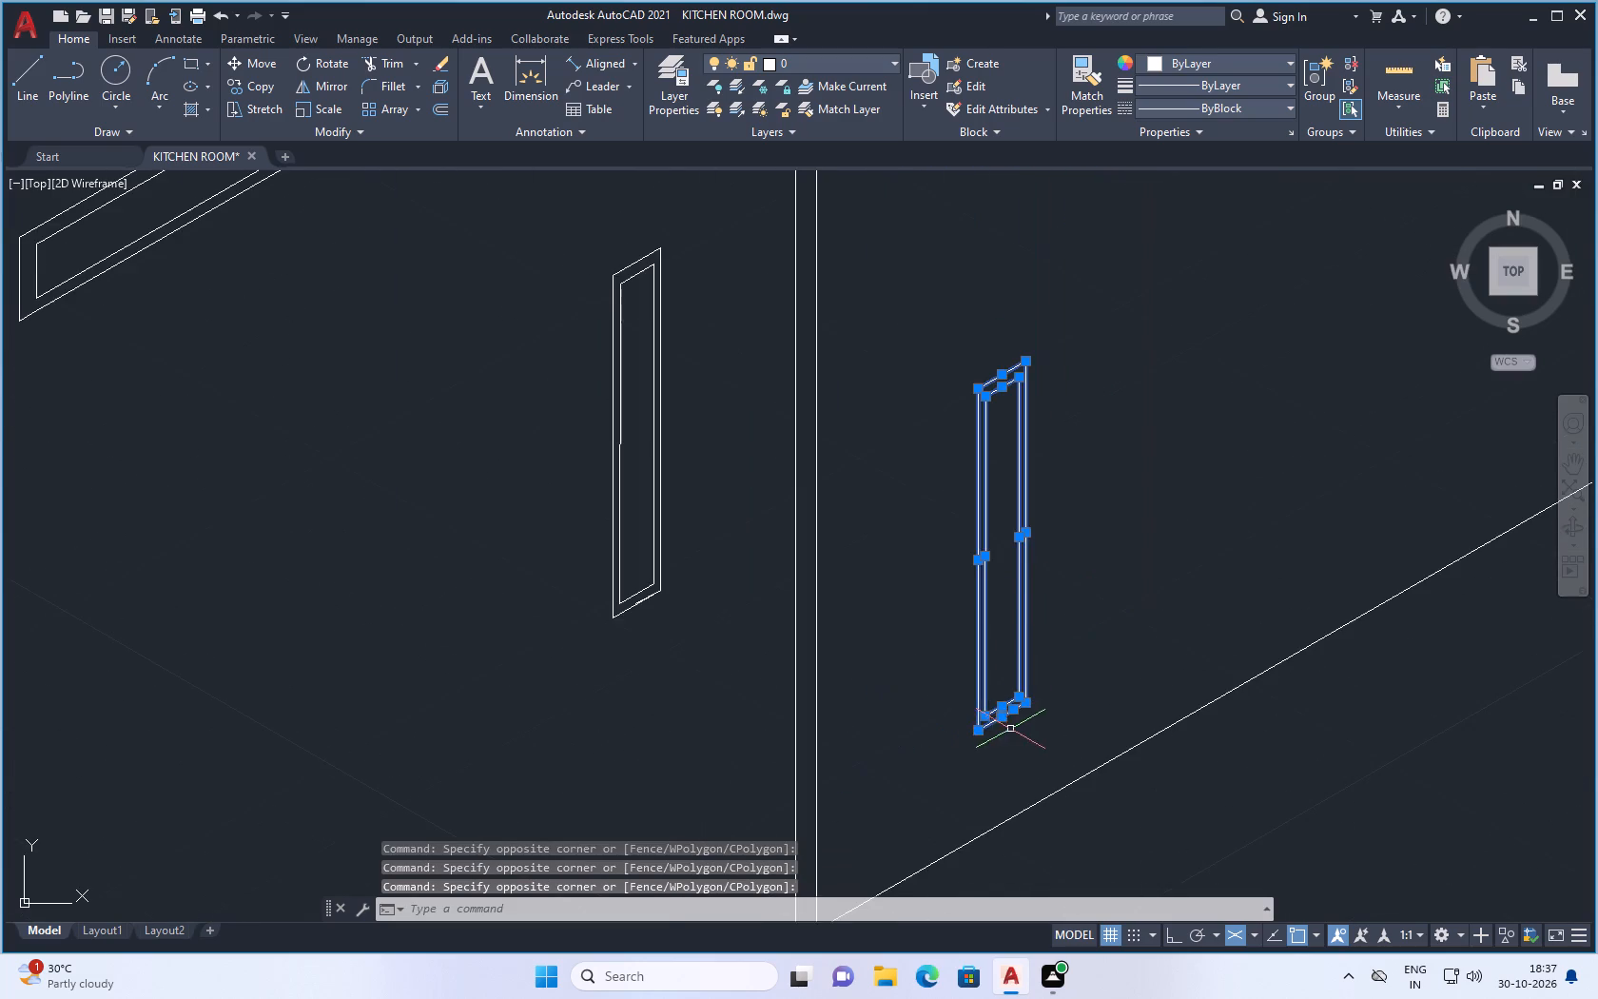
pyautogui.scroll(2, 1021, 409)
pyautogui.scroll(-3, 1003, 509)
pyautogui.rightClick(1051, 444)
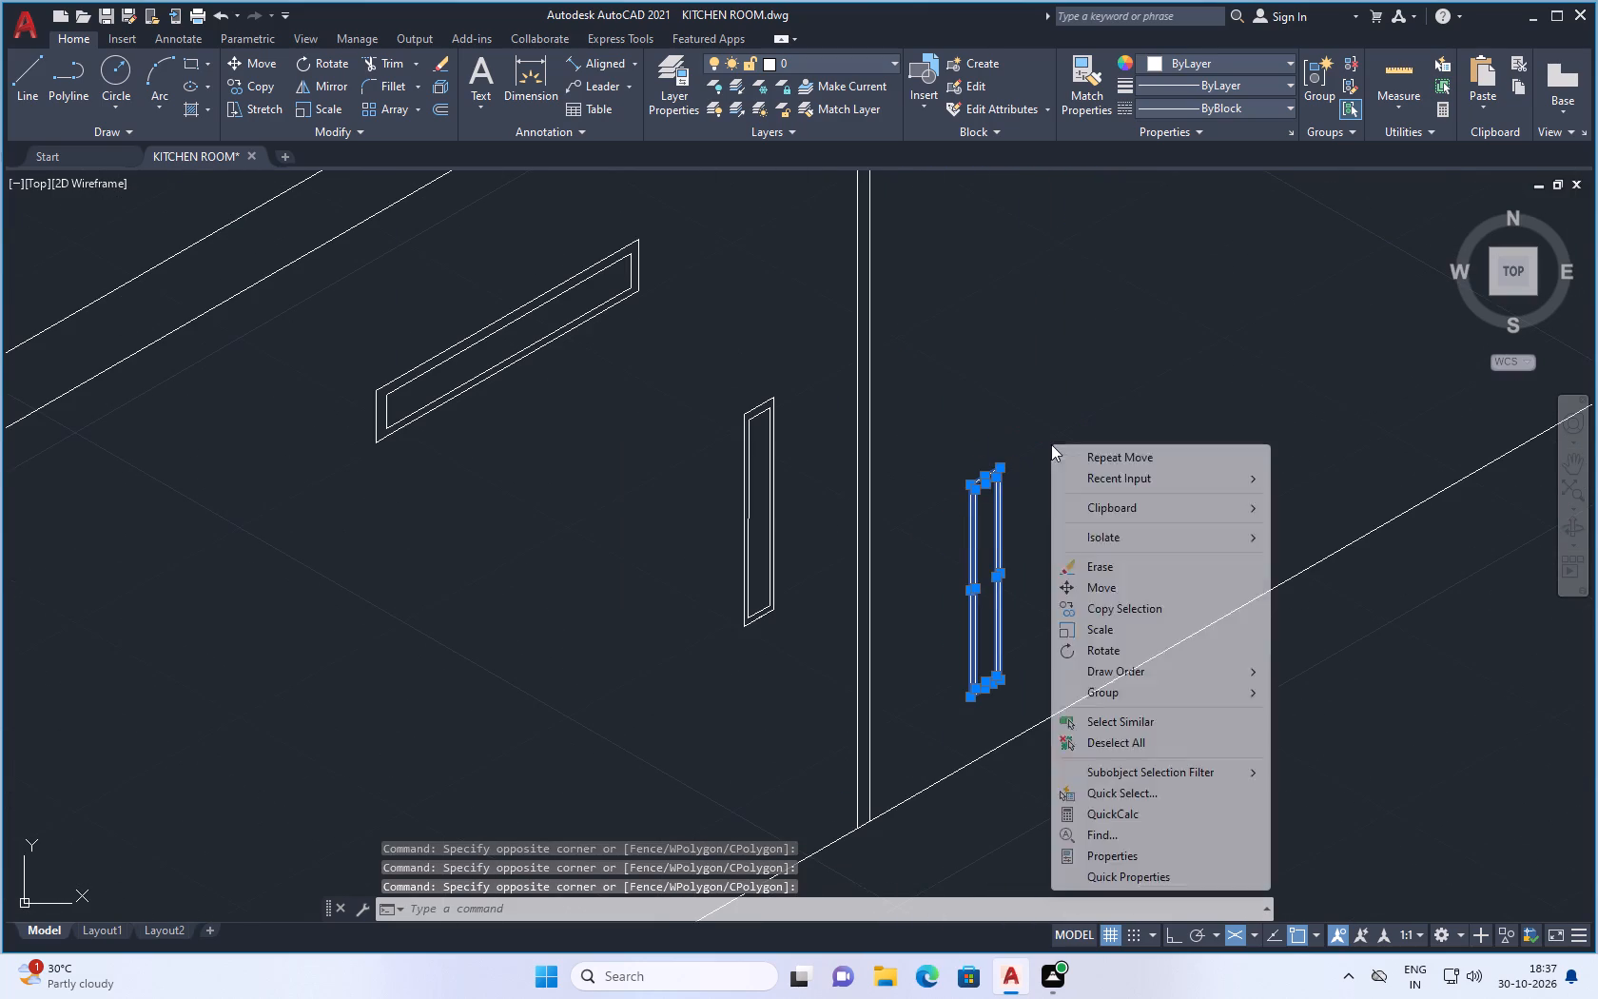
pyautogui.click(1094, 584)
pyautogui.click(992, 588)
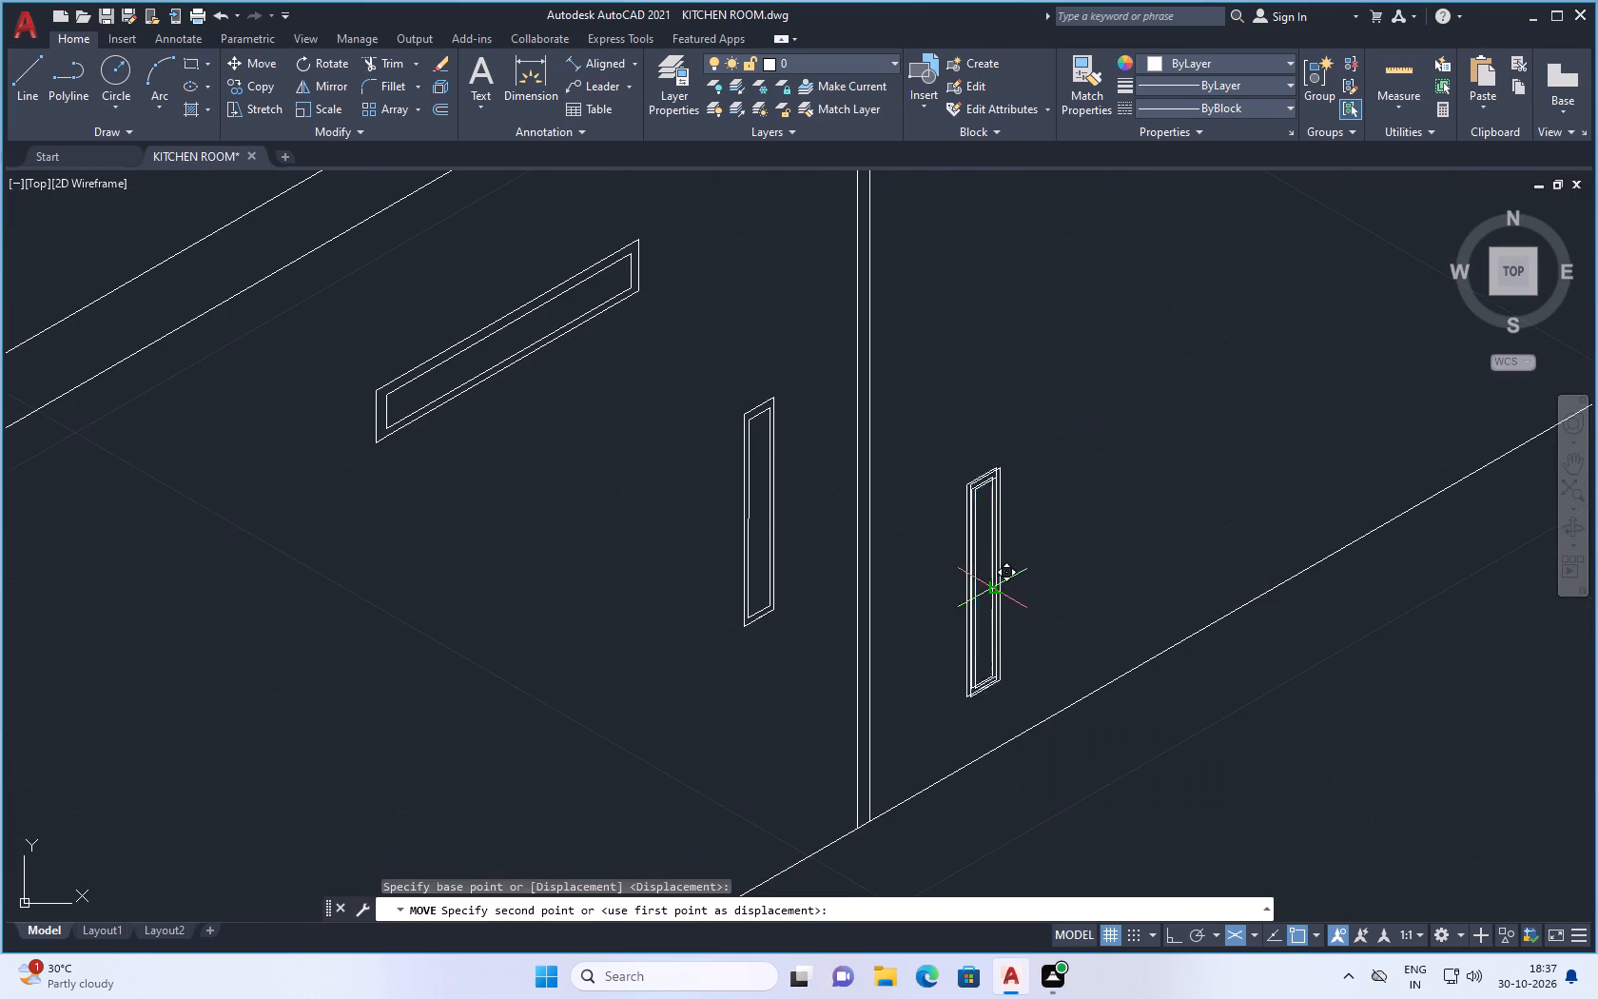
pyautogui.click(973, 437)
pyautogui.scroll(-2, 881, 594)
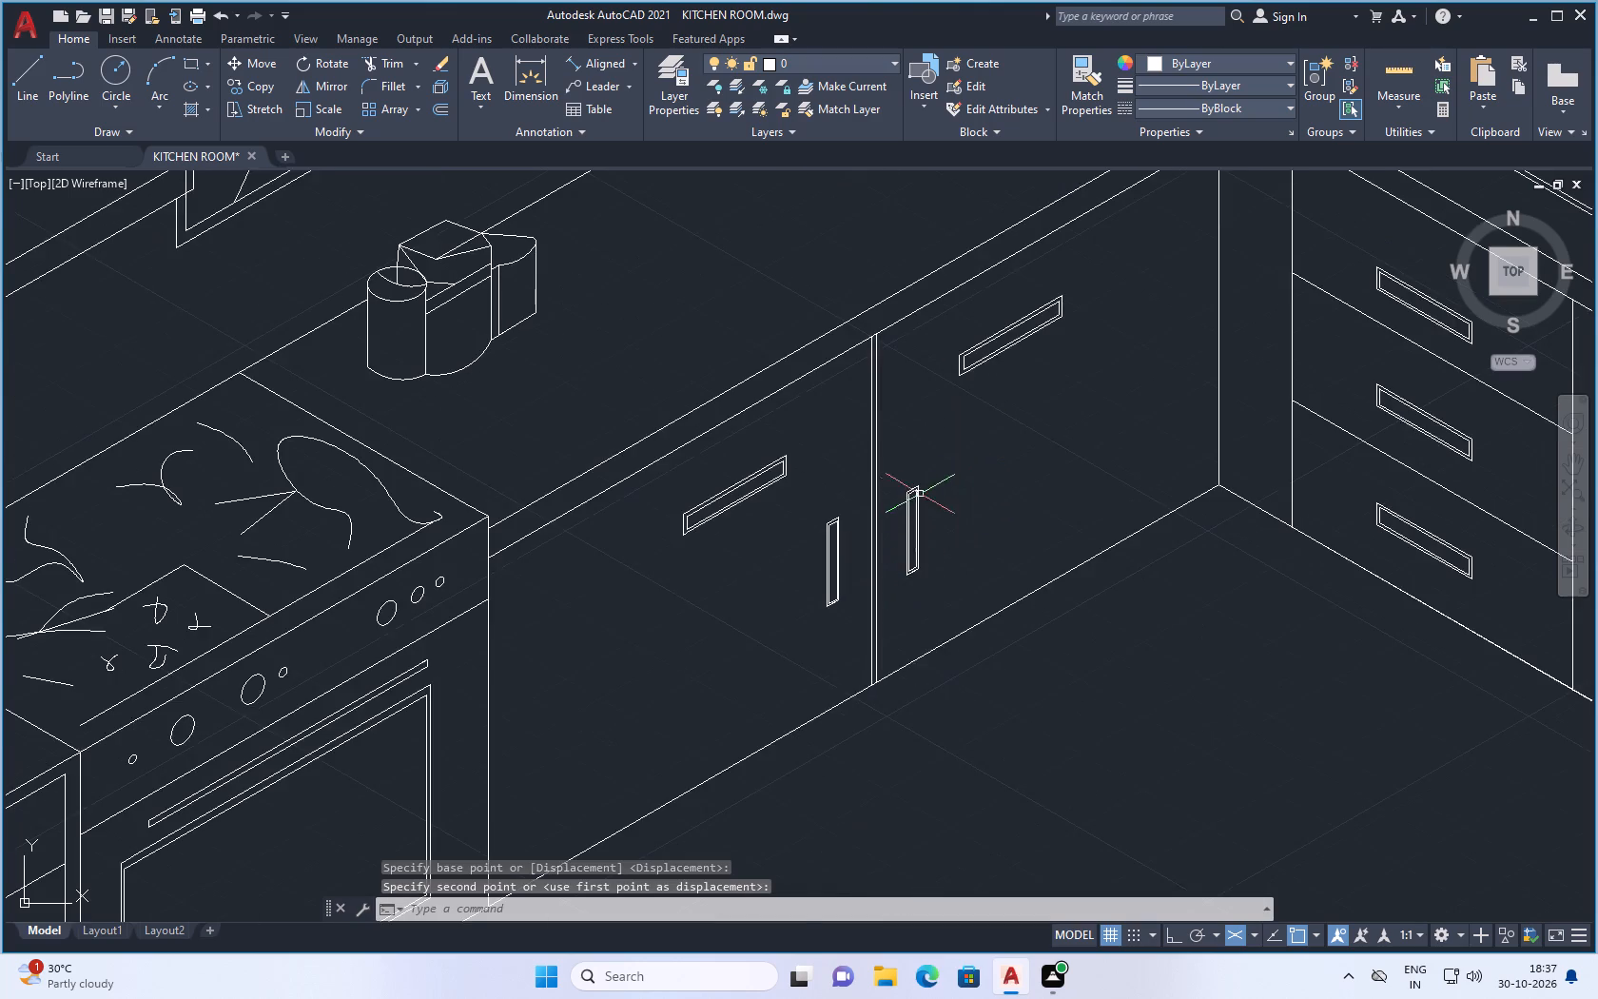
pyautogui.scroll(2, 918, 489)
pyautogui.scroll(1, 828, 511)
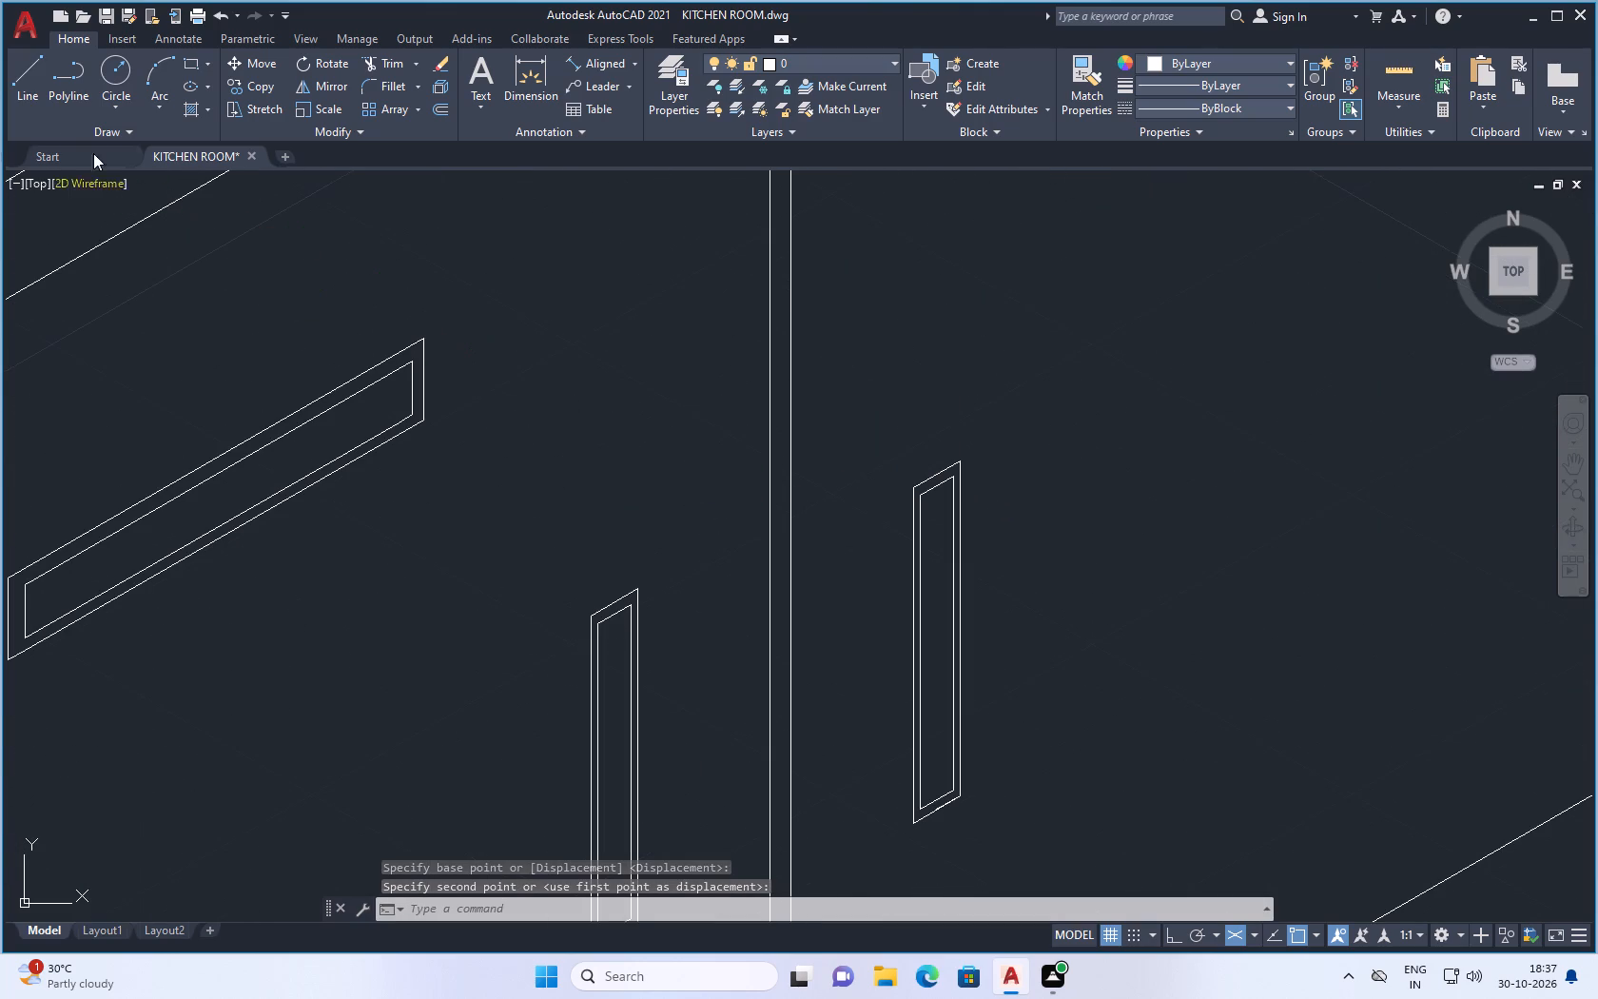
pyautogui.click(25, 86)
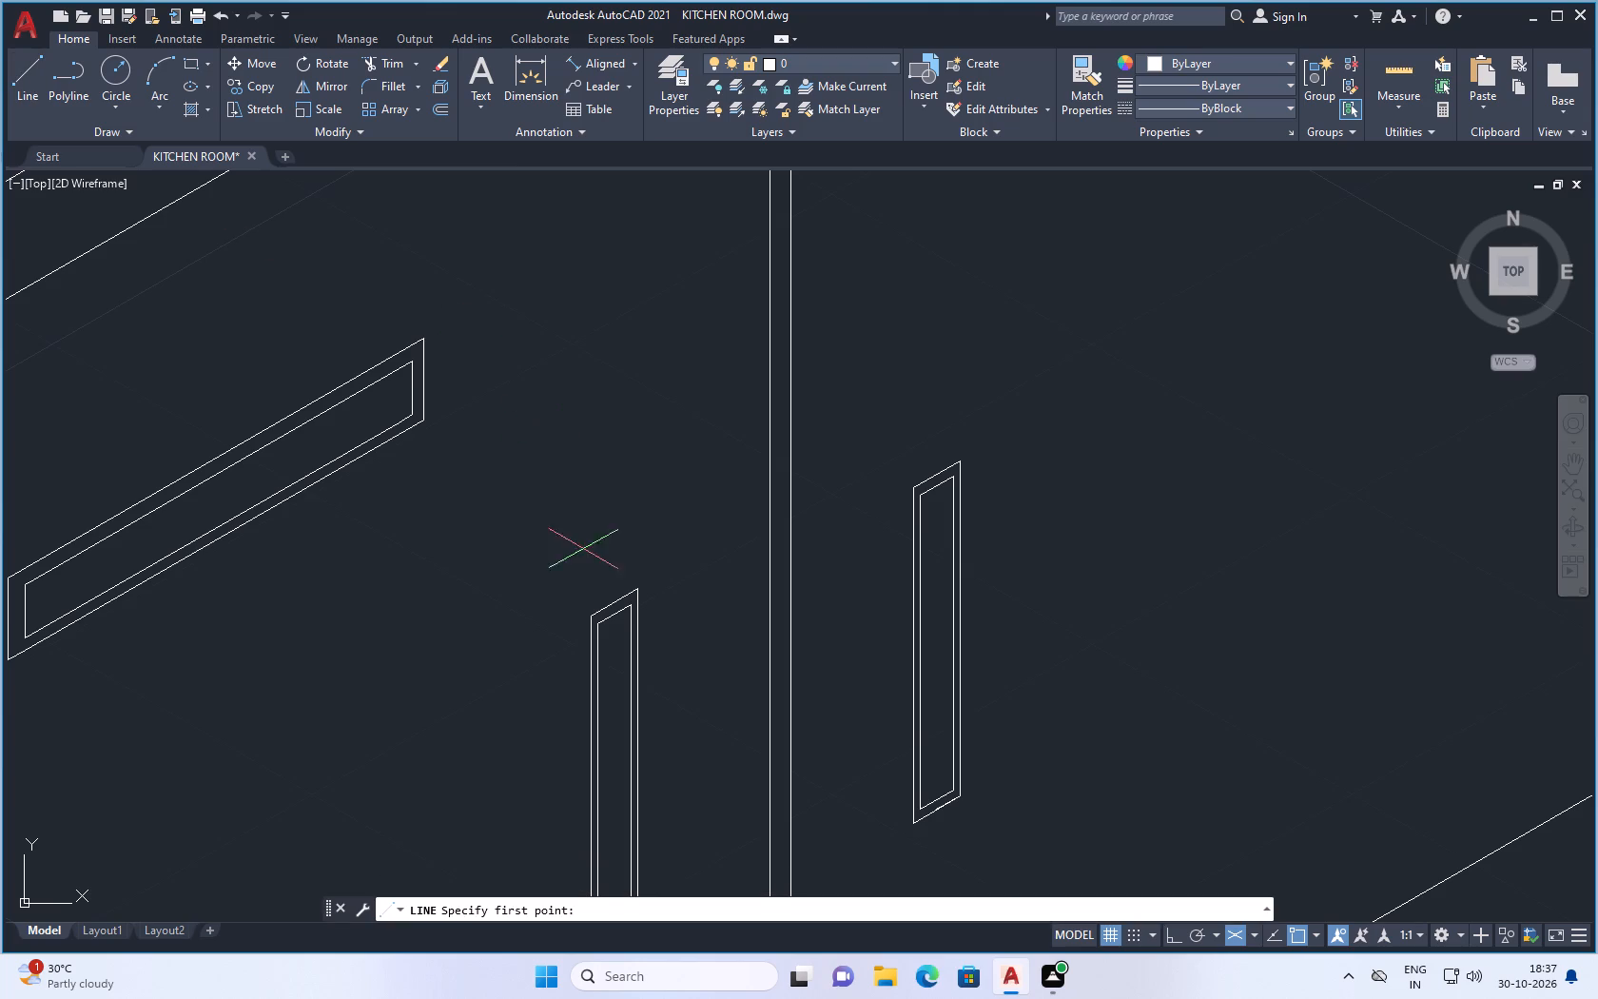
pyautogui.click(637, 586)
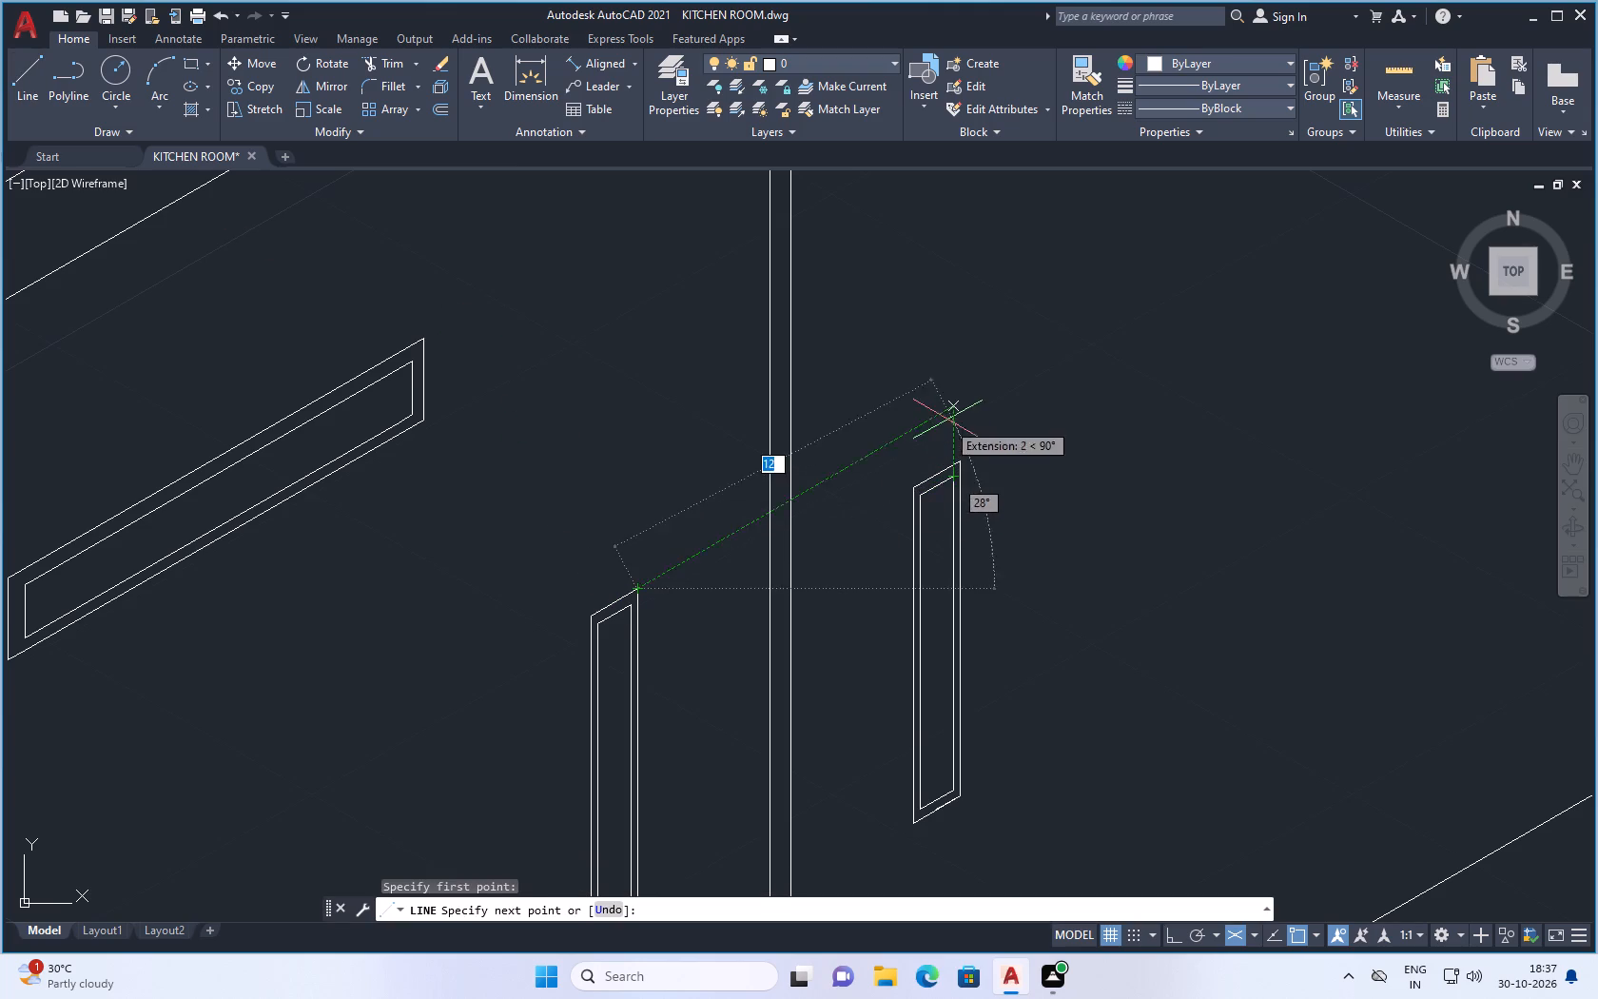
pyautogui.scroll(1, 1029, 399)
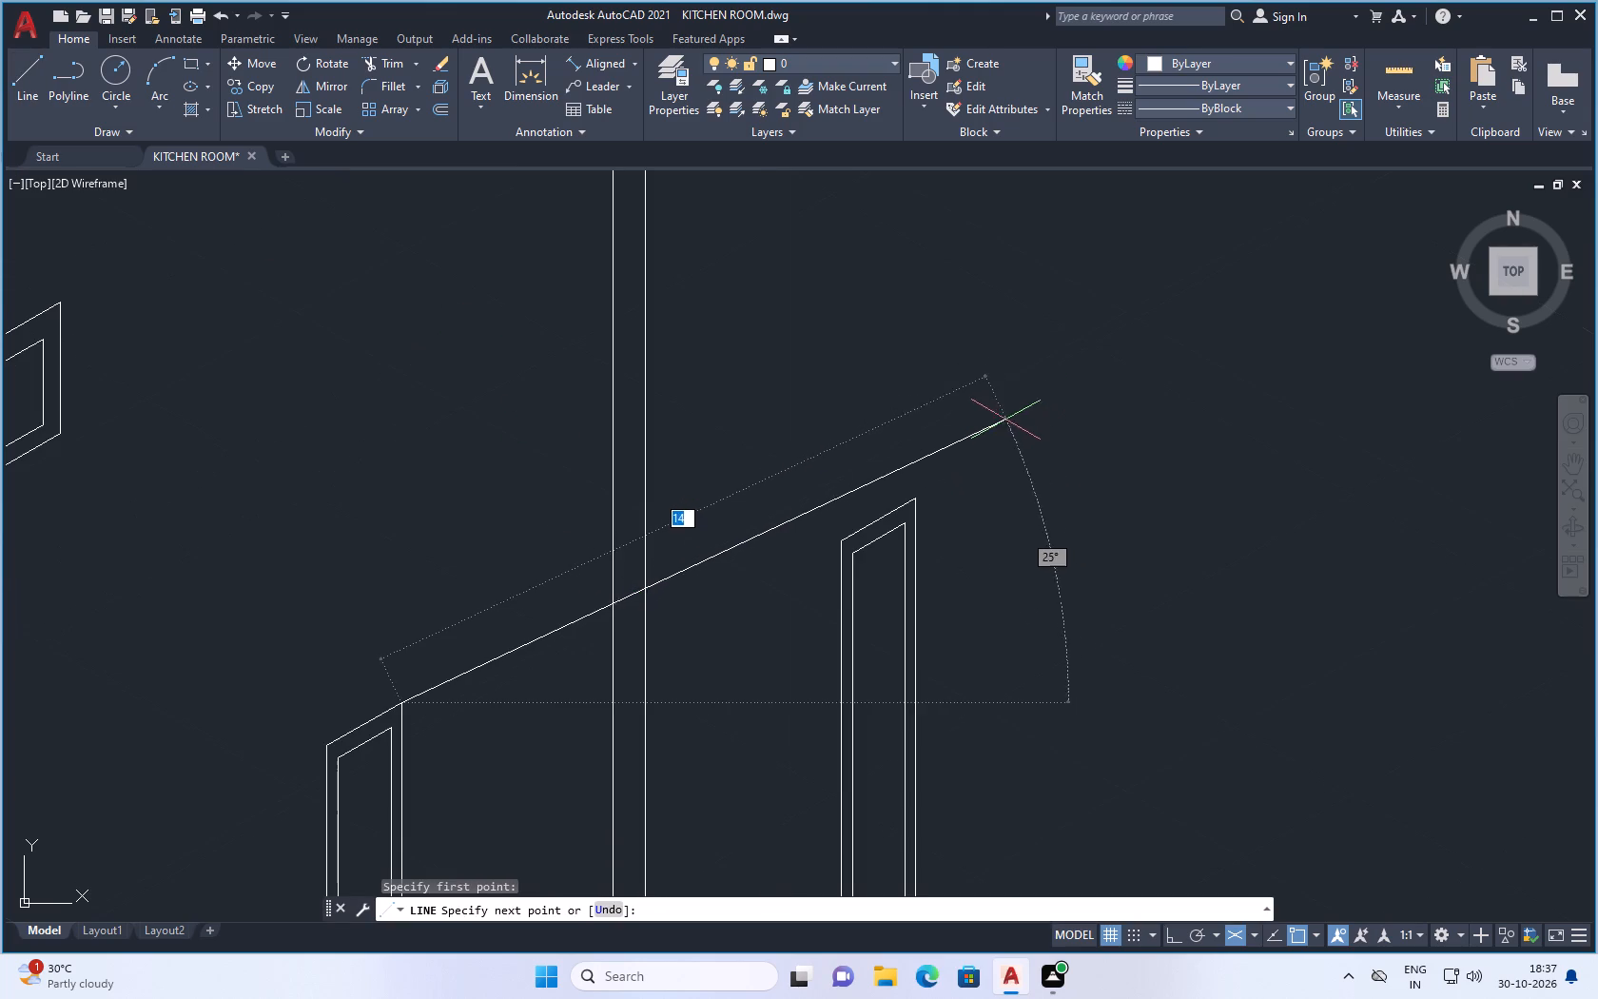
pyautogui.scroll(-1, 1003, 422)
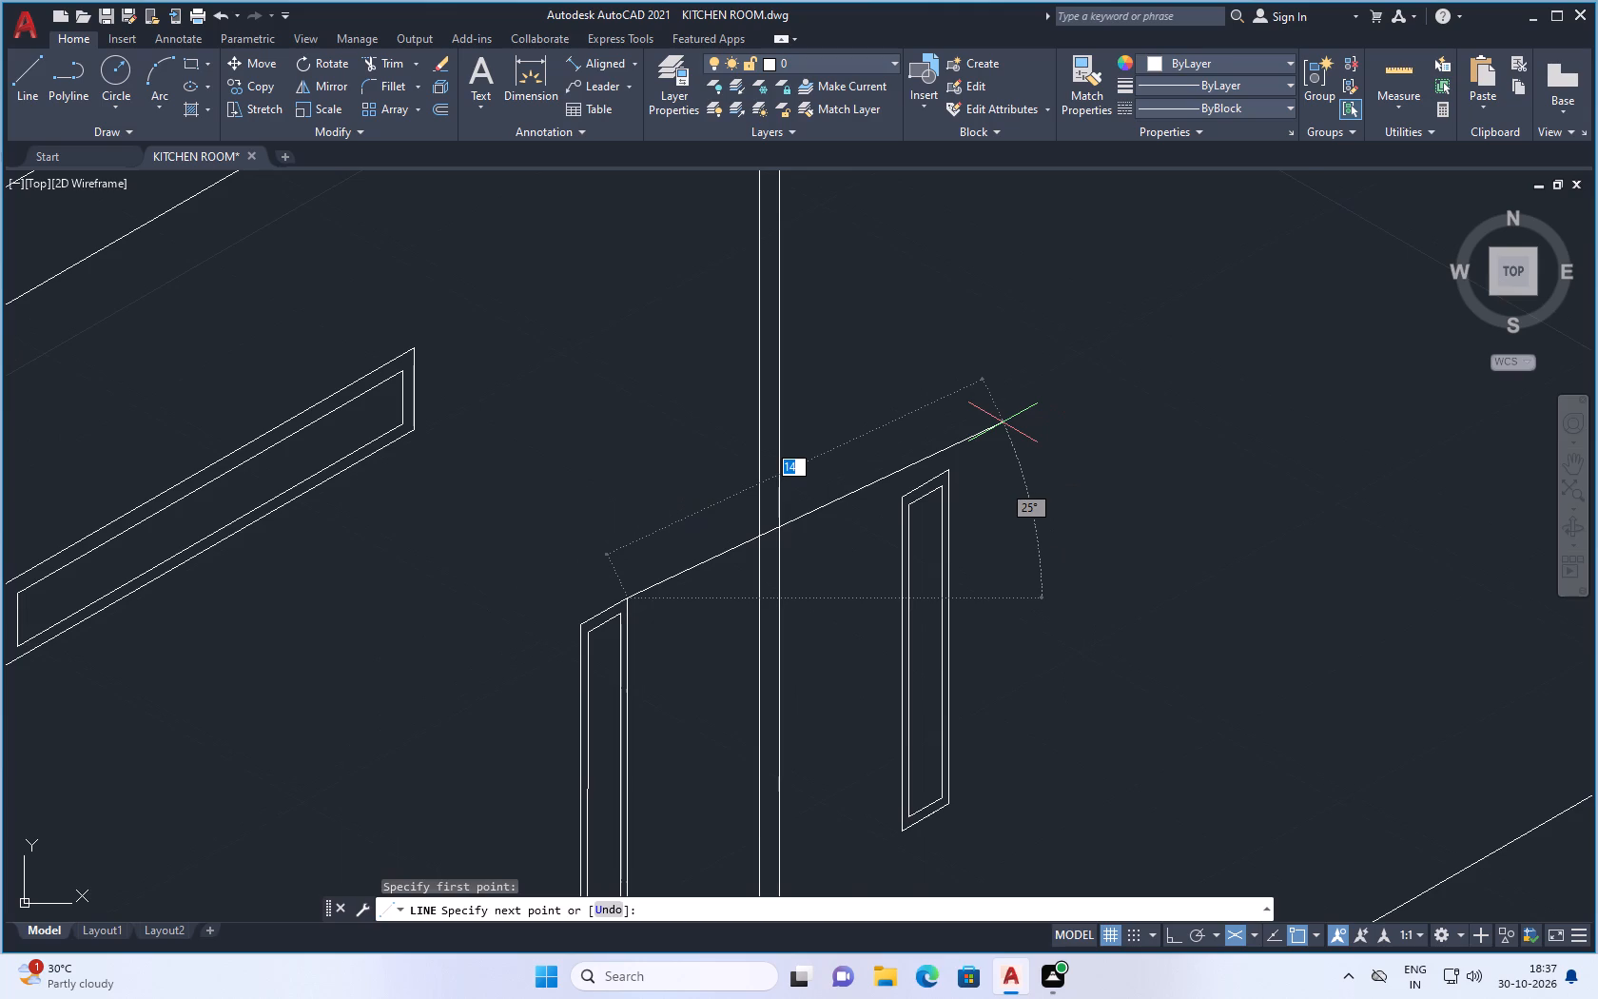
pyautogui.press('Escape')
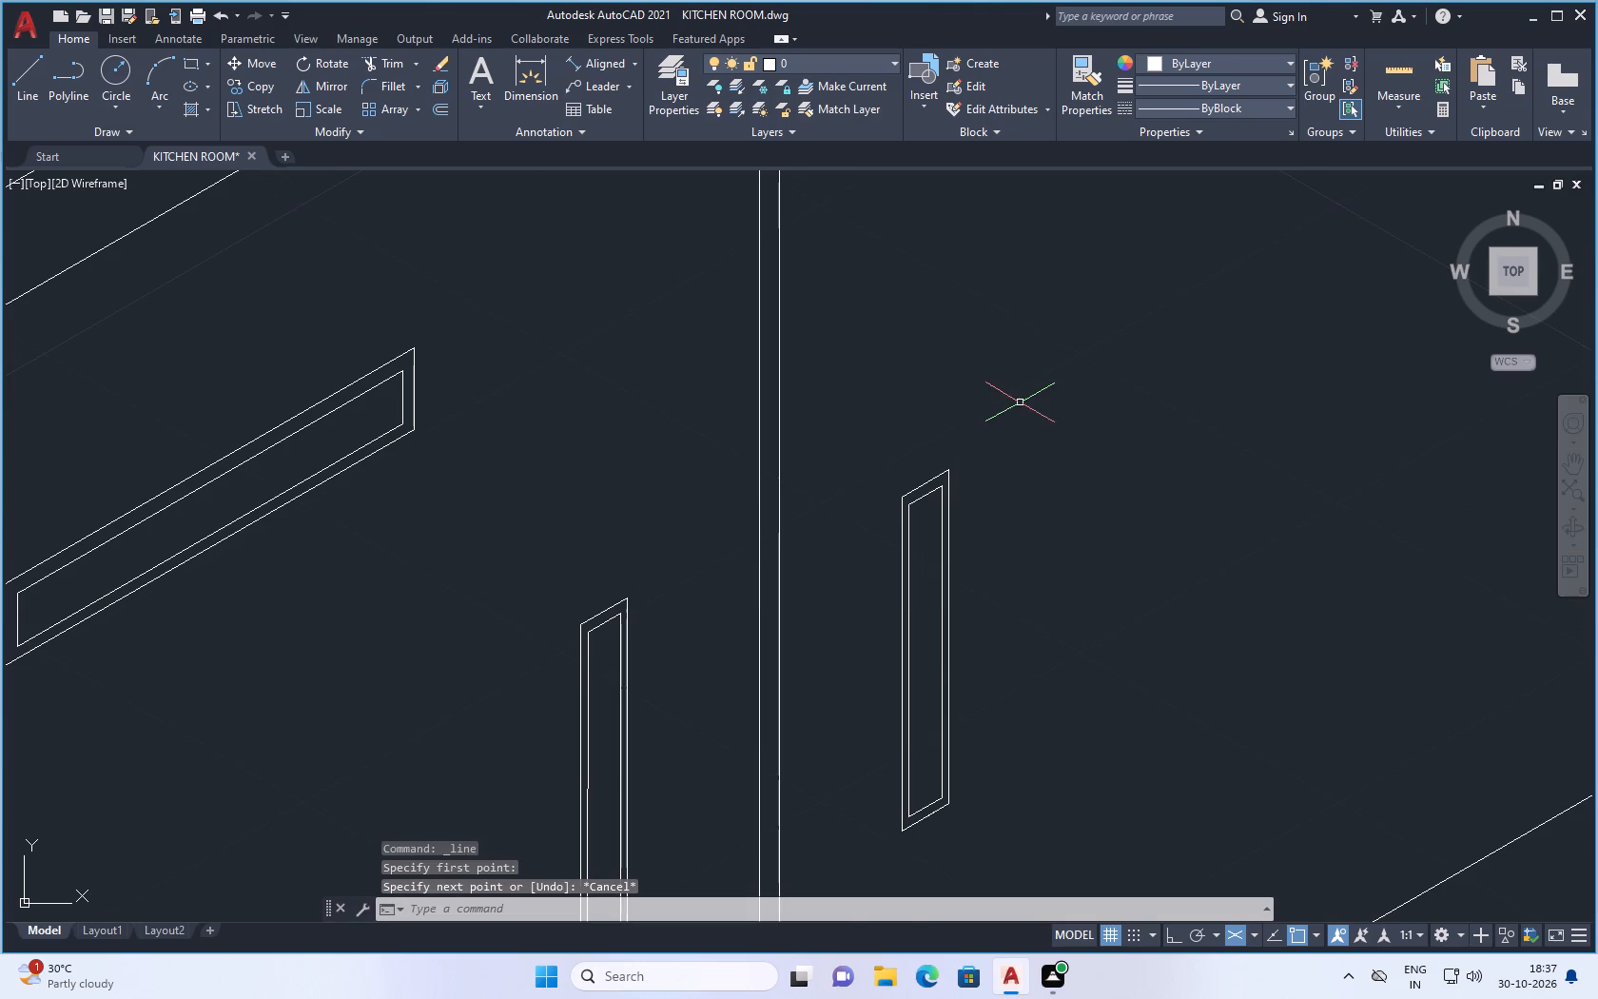
# Move the vertical handle on the corner-side base cabinet door slightly further up to align it with its neighbour along the isometric direction.
pyautogui.scroll(-3, 1005, 404)
pyautogui.scroll(2, 958, 438)
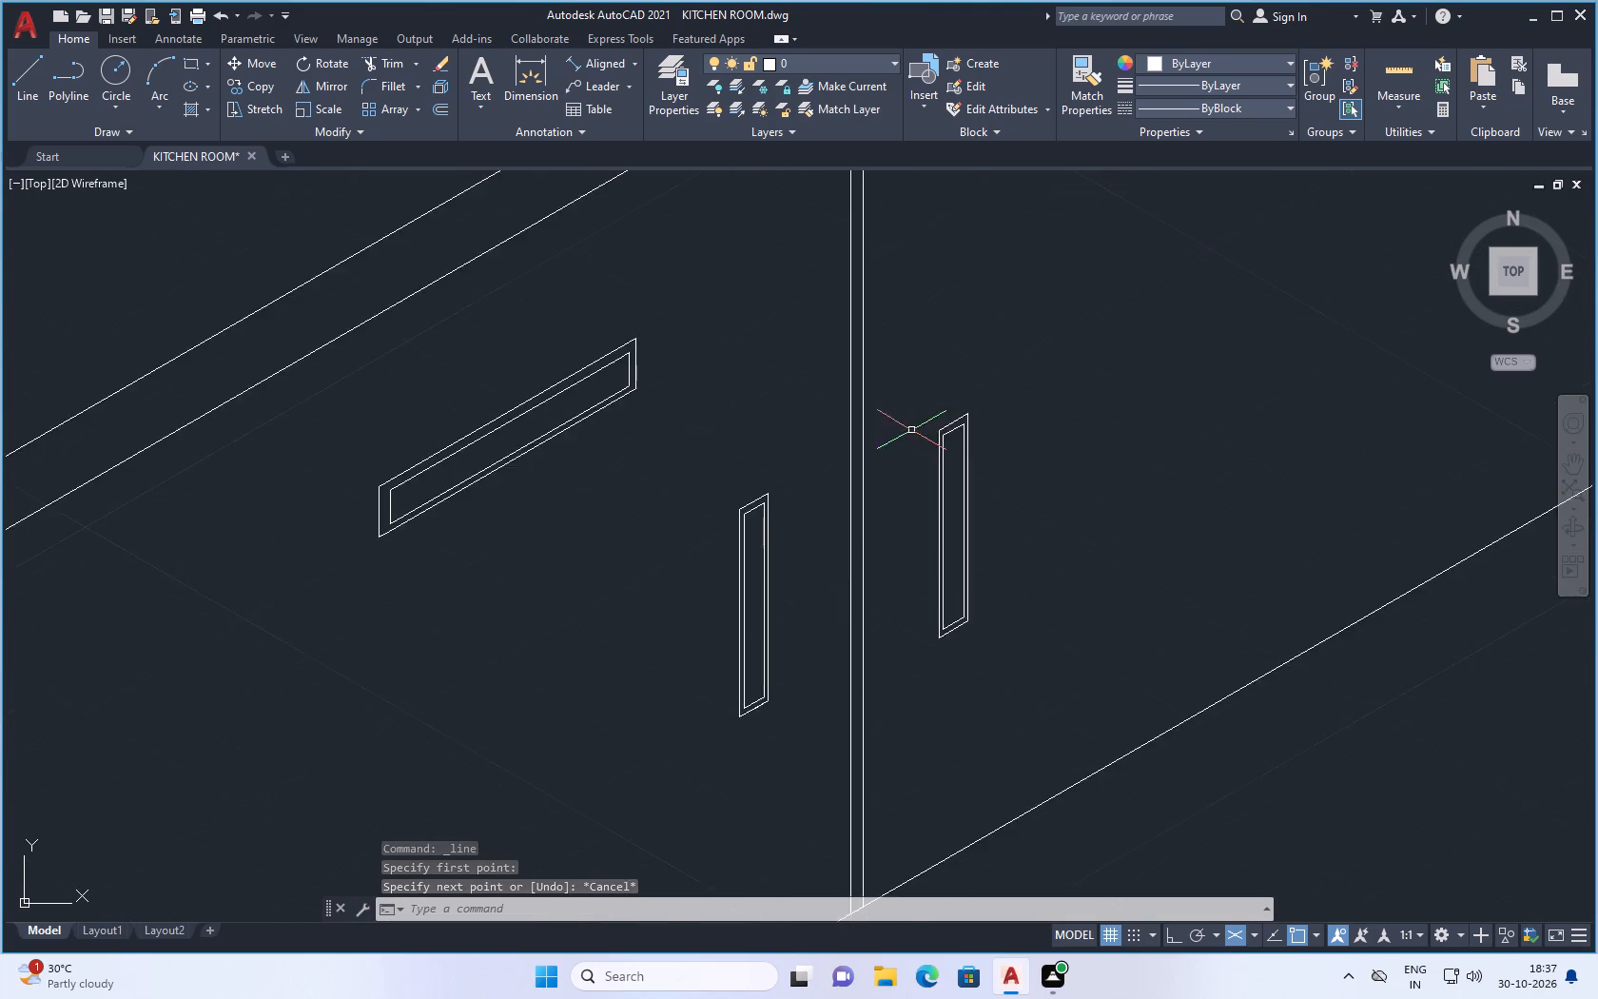
pyautogui.scroll(1, 911, 430)
pyautogui.click(1044, 381)
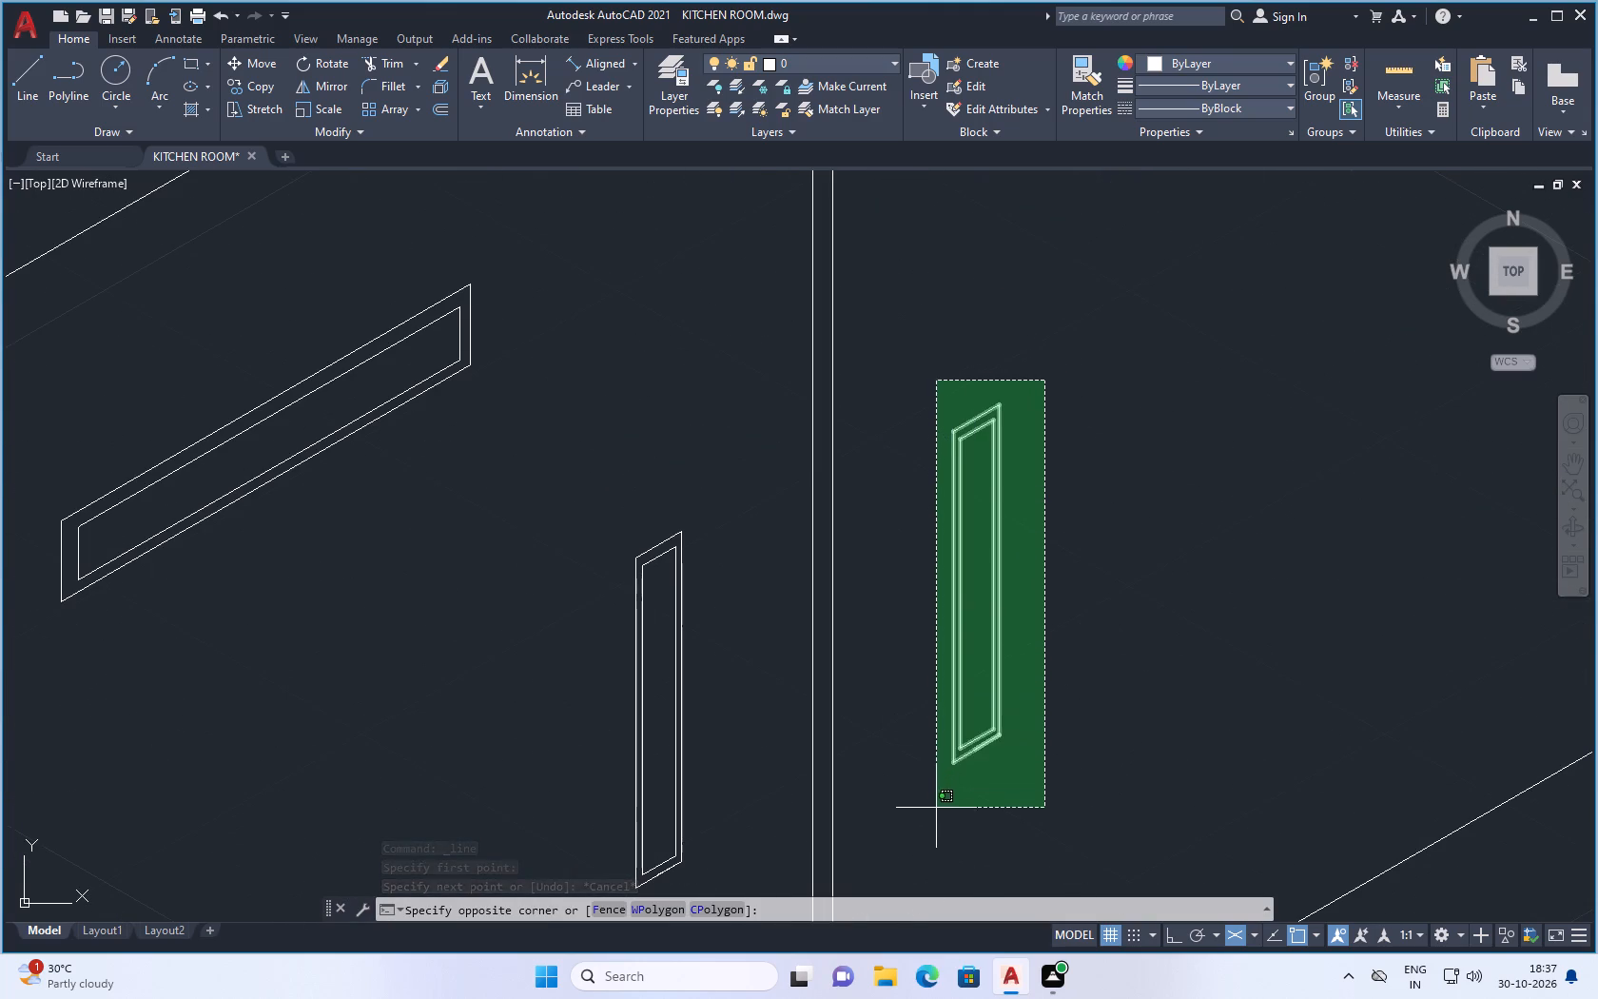
pyautogui.click(935, 809)
pyautogui.rightClick(1095, 453)
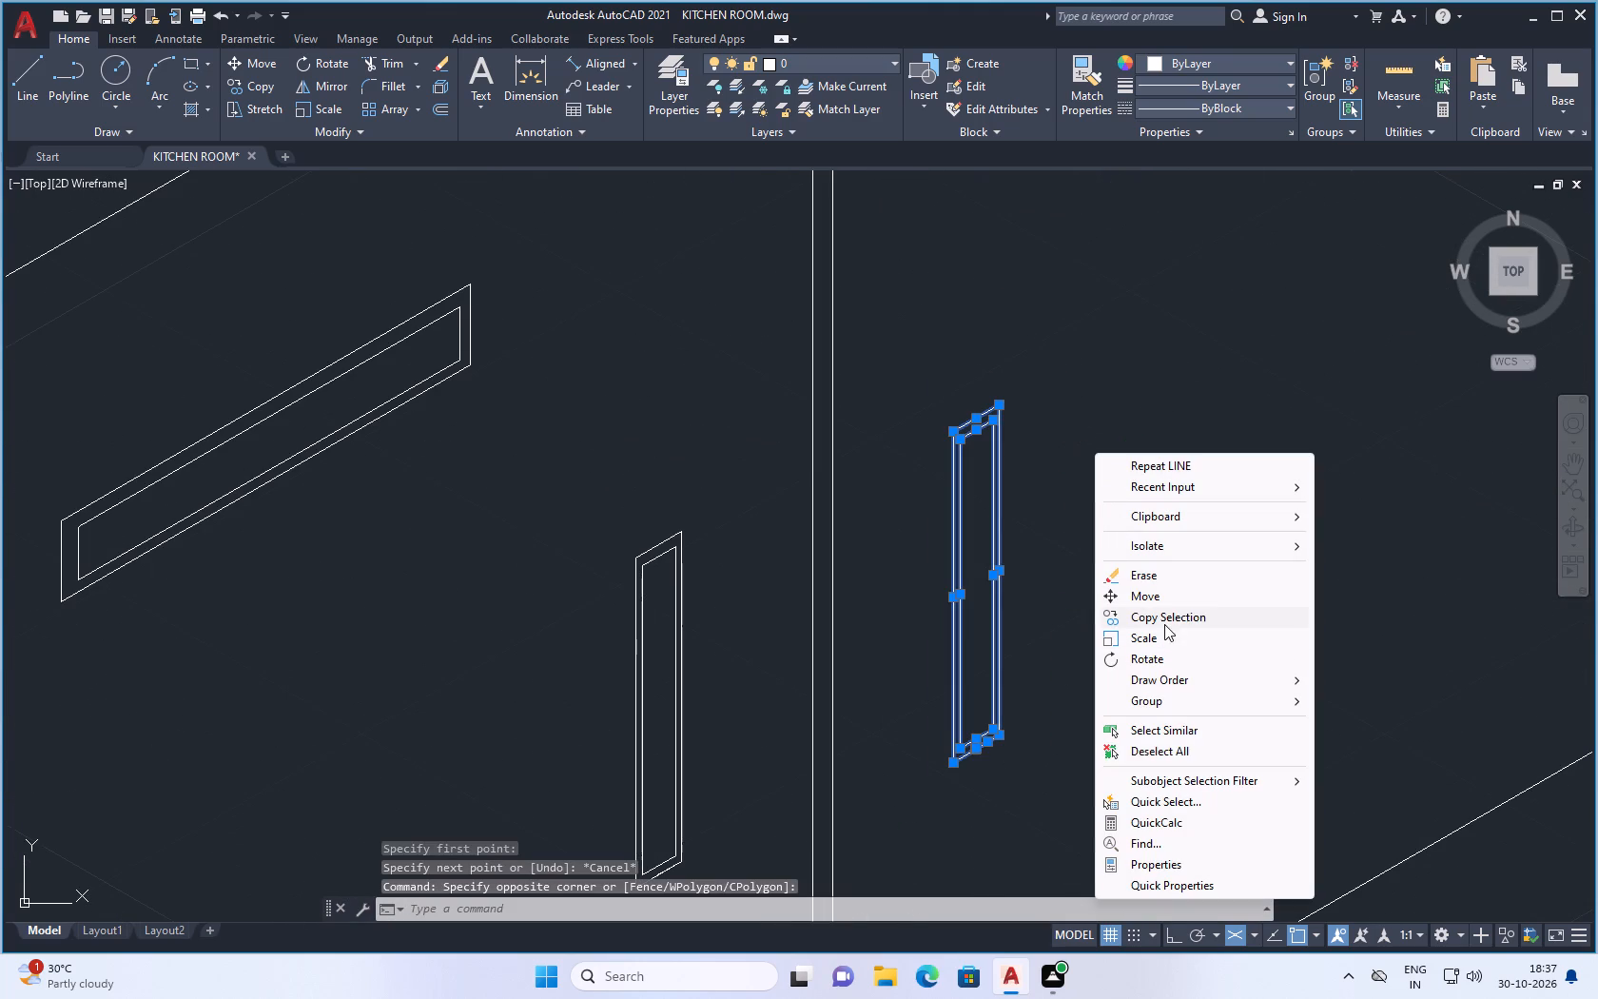
pyautogui.click(1161, 598)
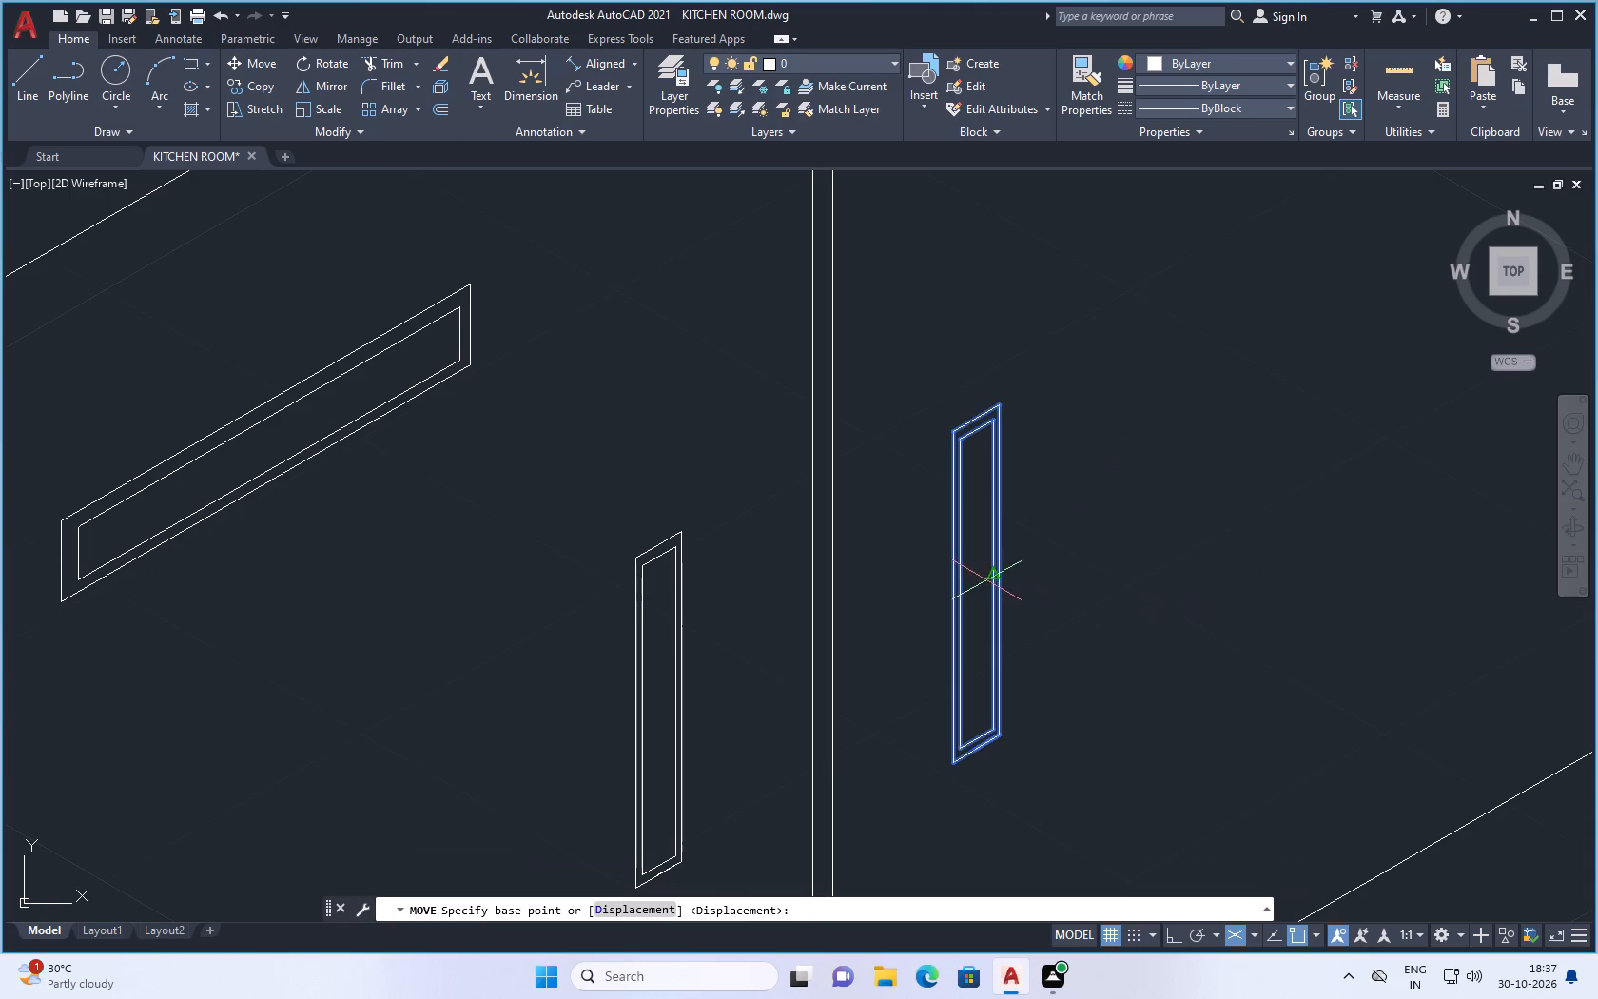
pyautogui.click(986, 582)
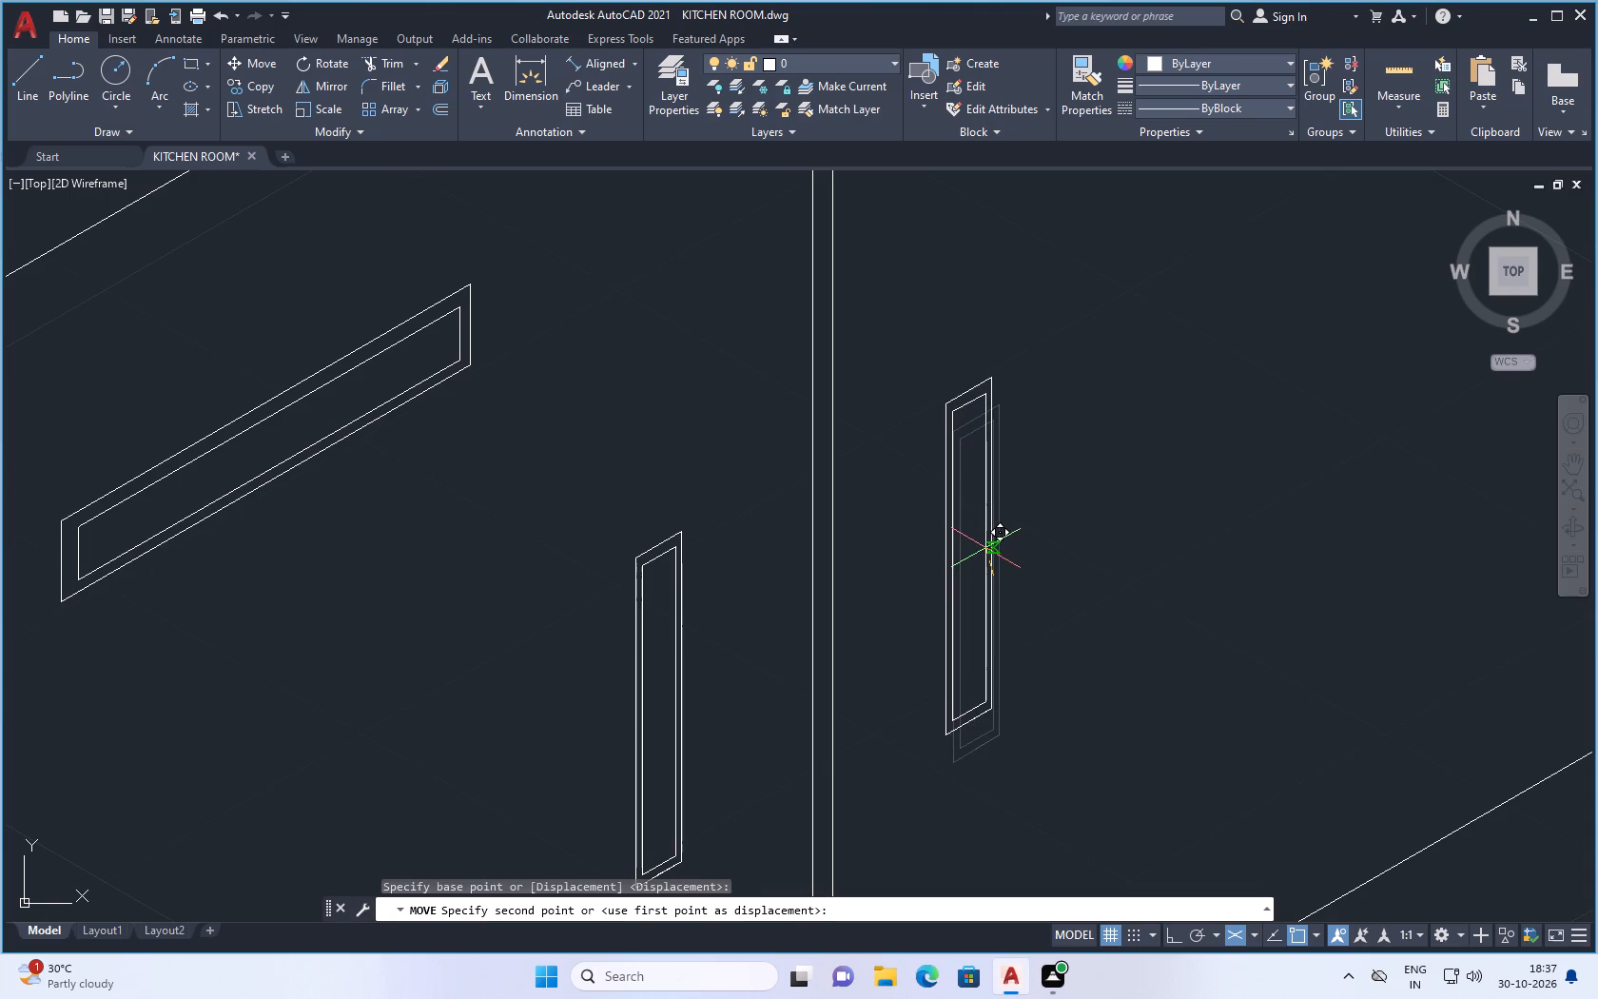
pyautogui.click(985, 548)
pyautogui.scroll(-4, 943, 596)
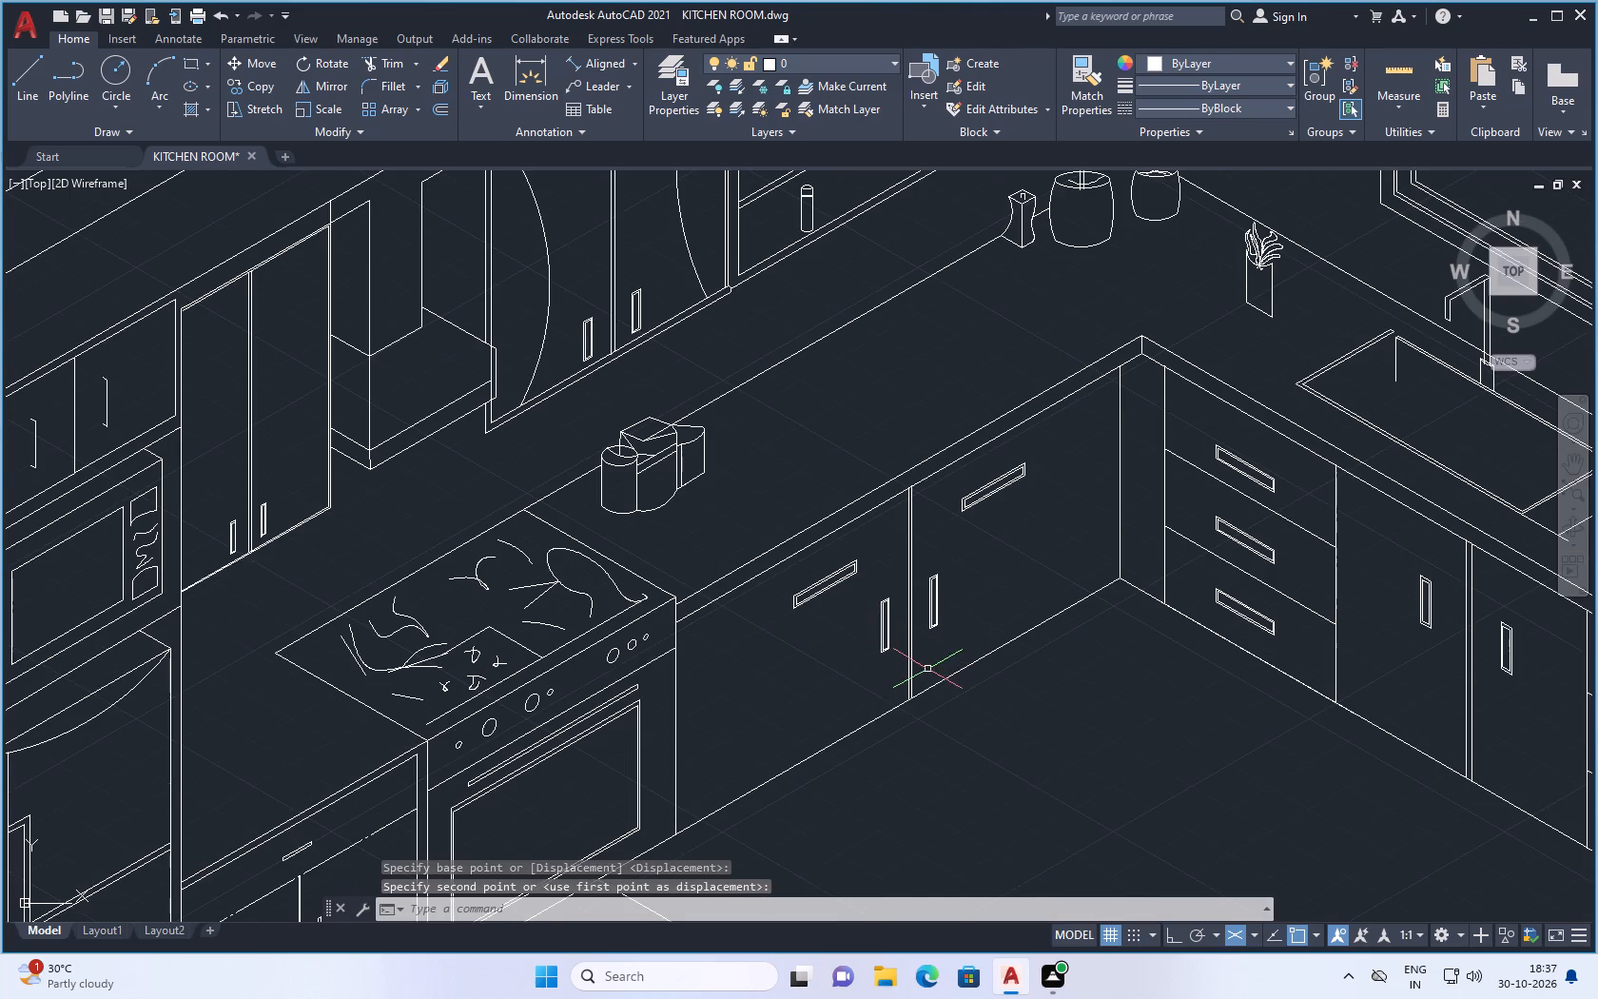
pyautogui.scroll(-1, 947, 642)
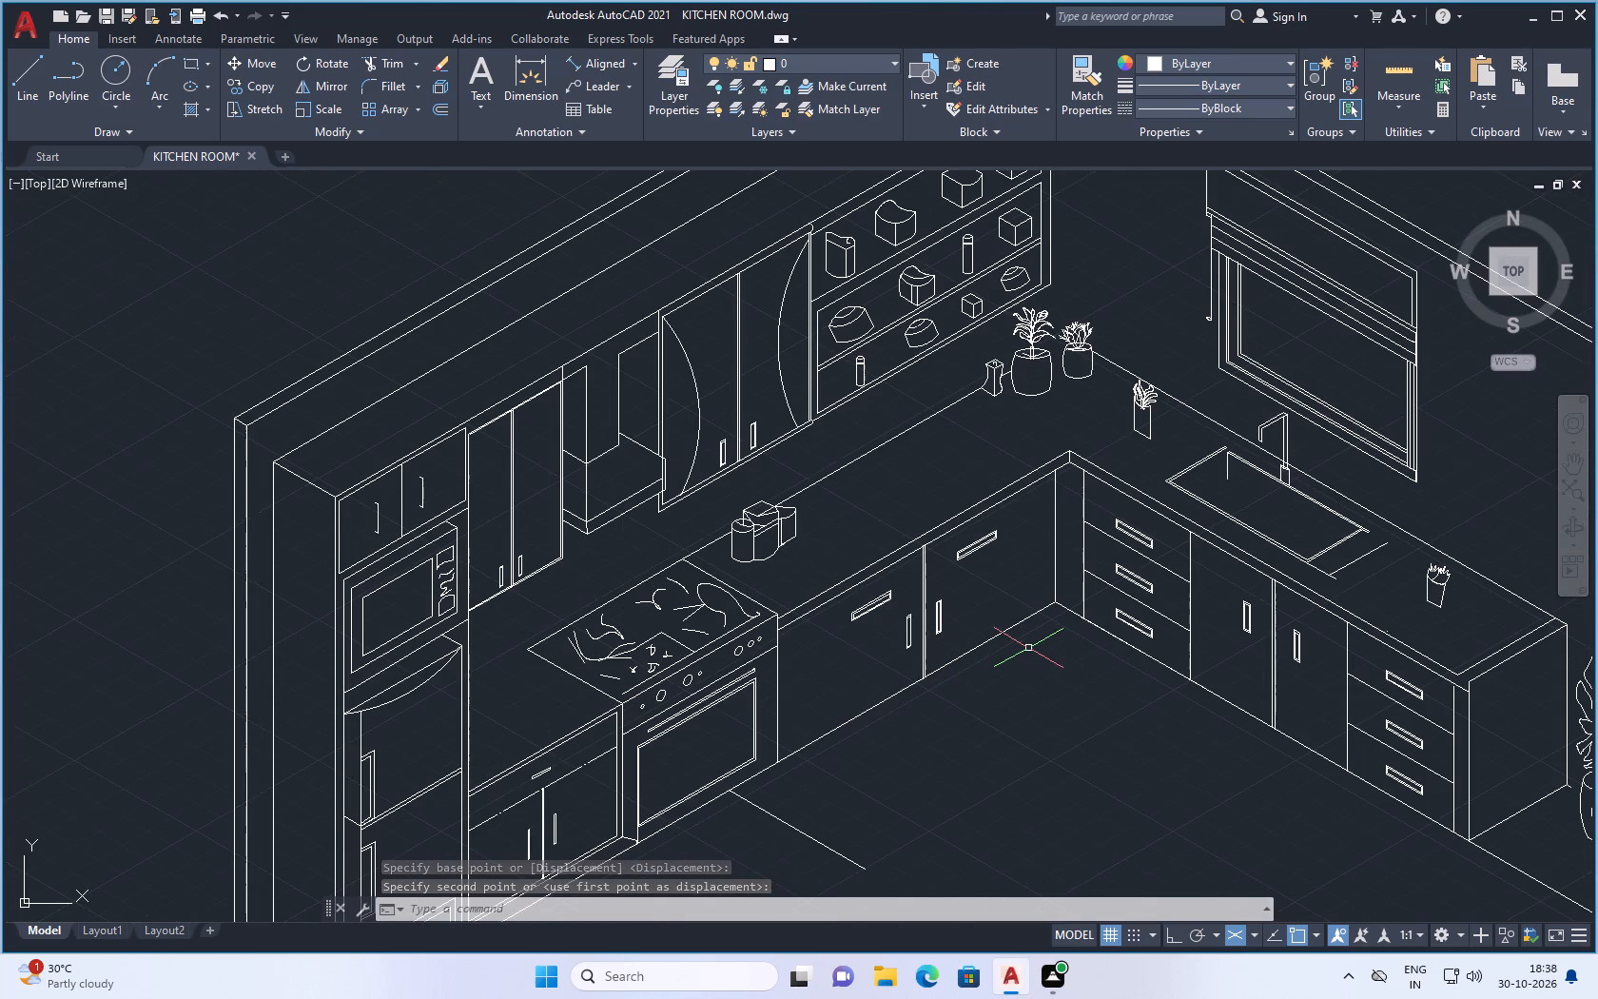
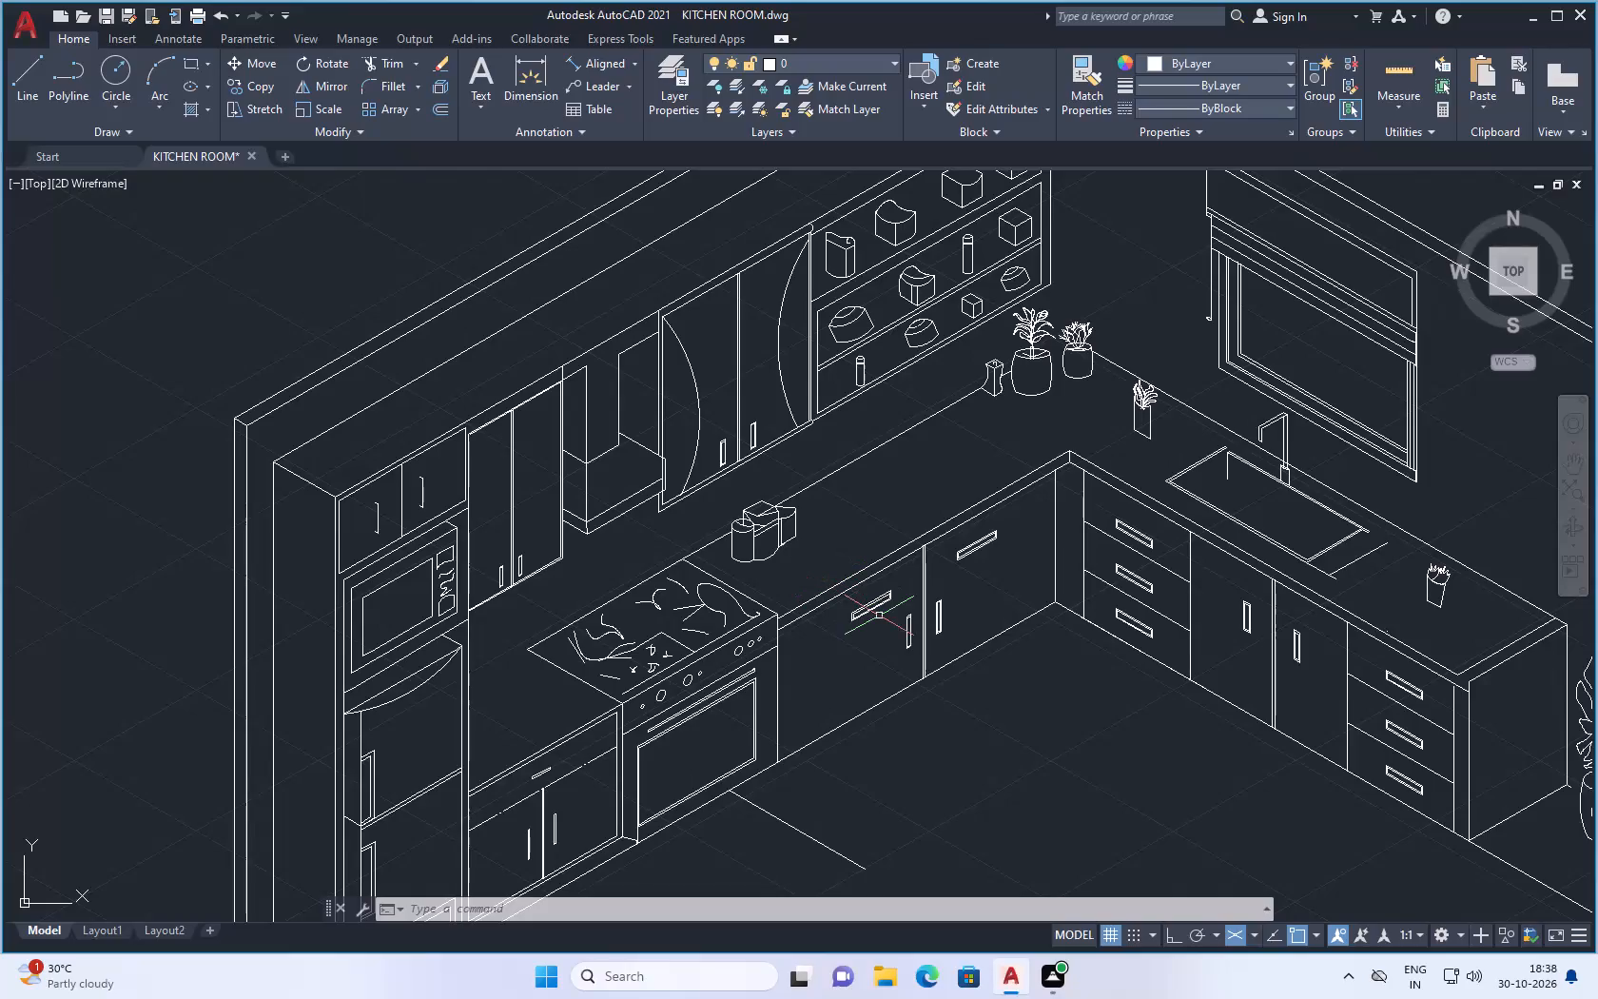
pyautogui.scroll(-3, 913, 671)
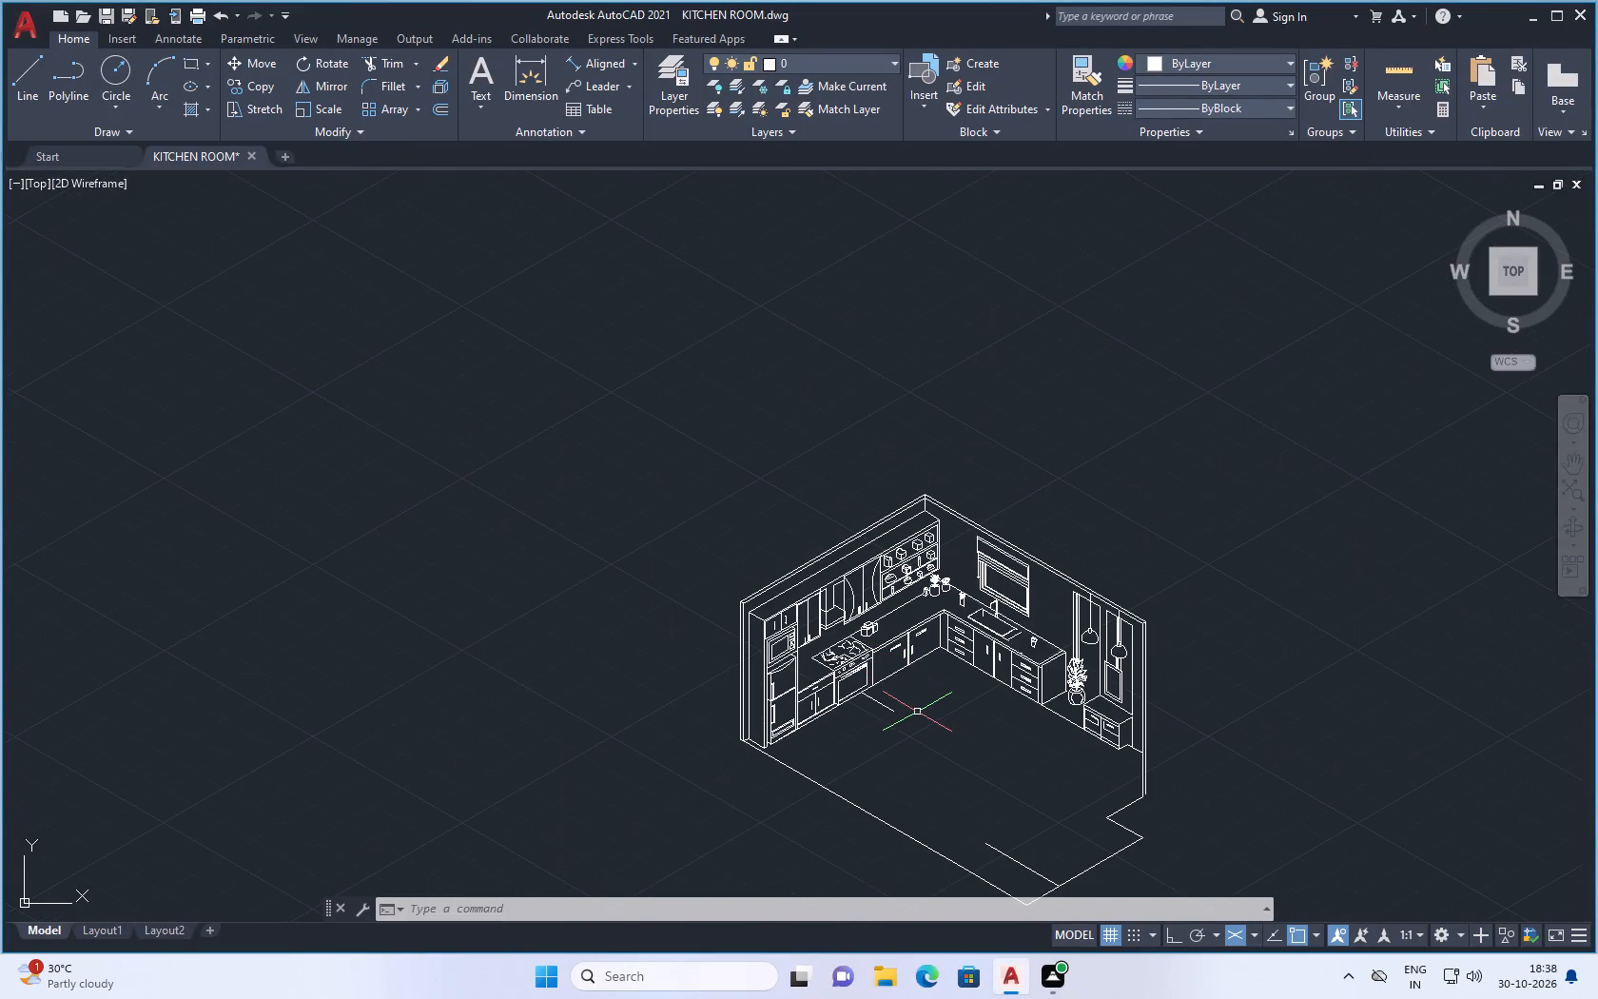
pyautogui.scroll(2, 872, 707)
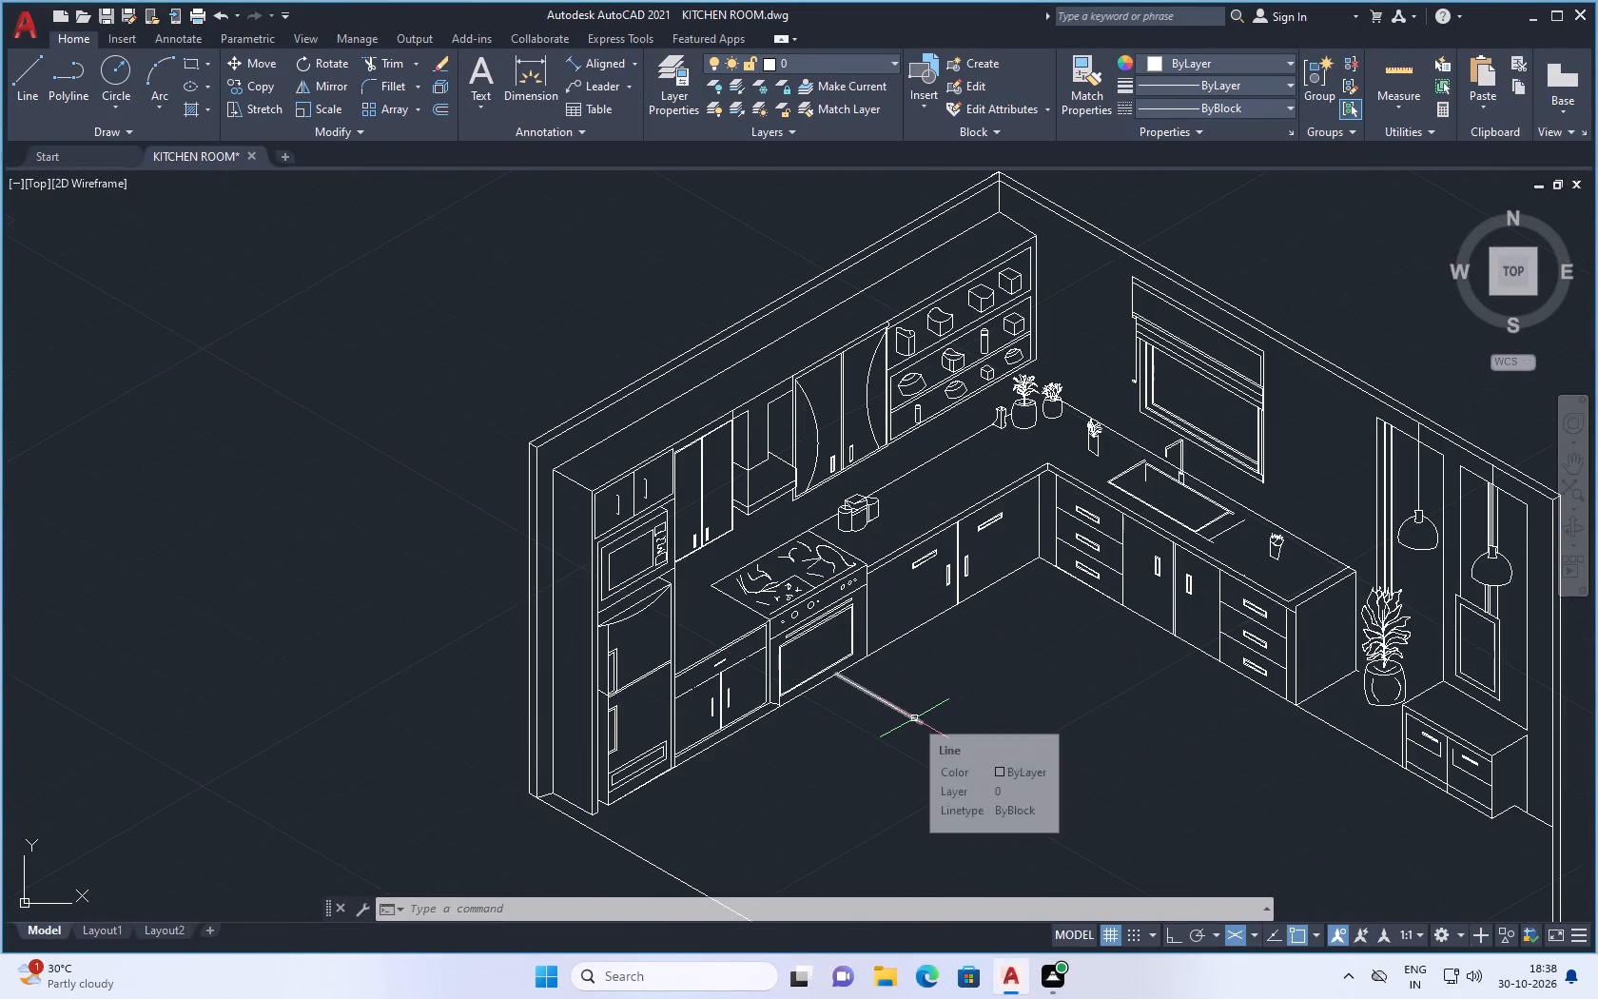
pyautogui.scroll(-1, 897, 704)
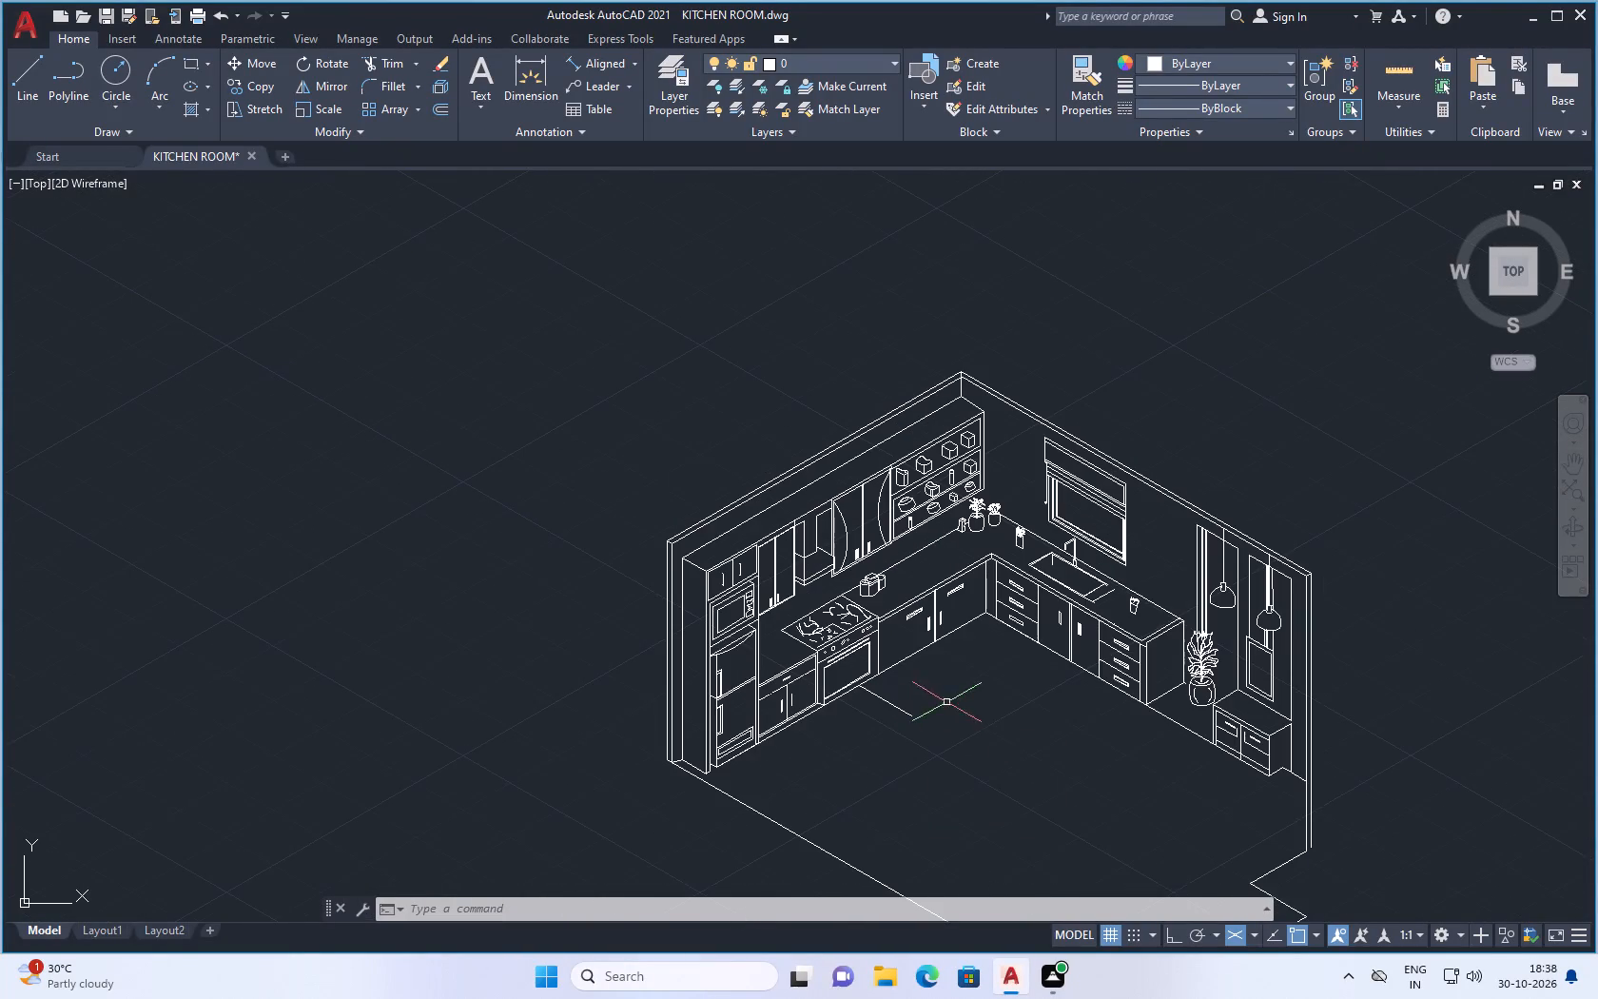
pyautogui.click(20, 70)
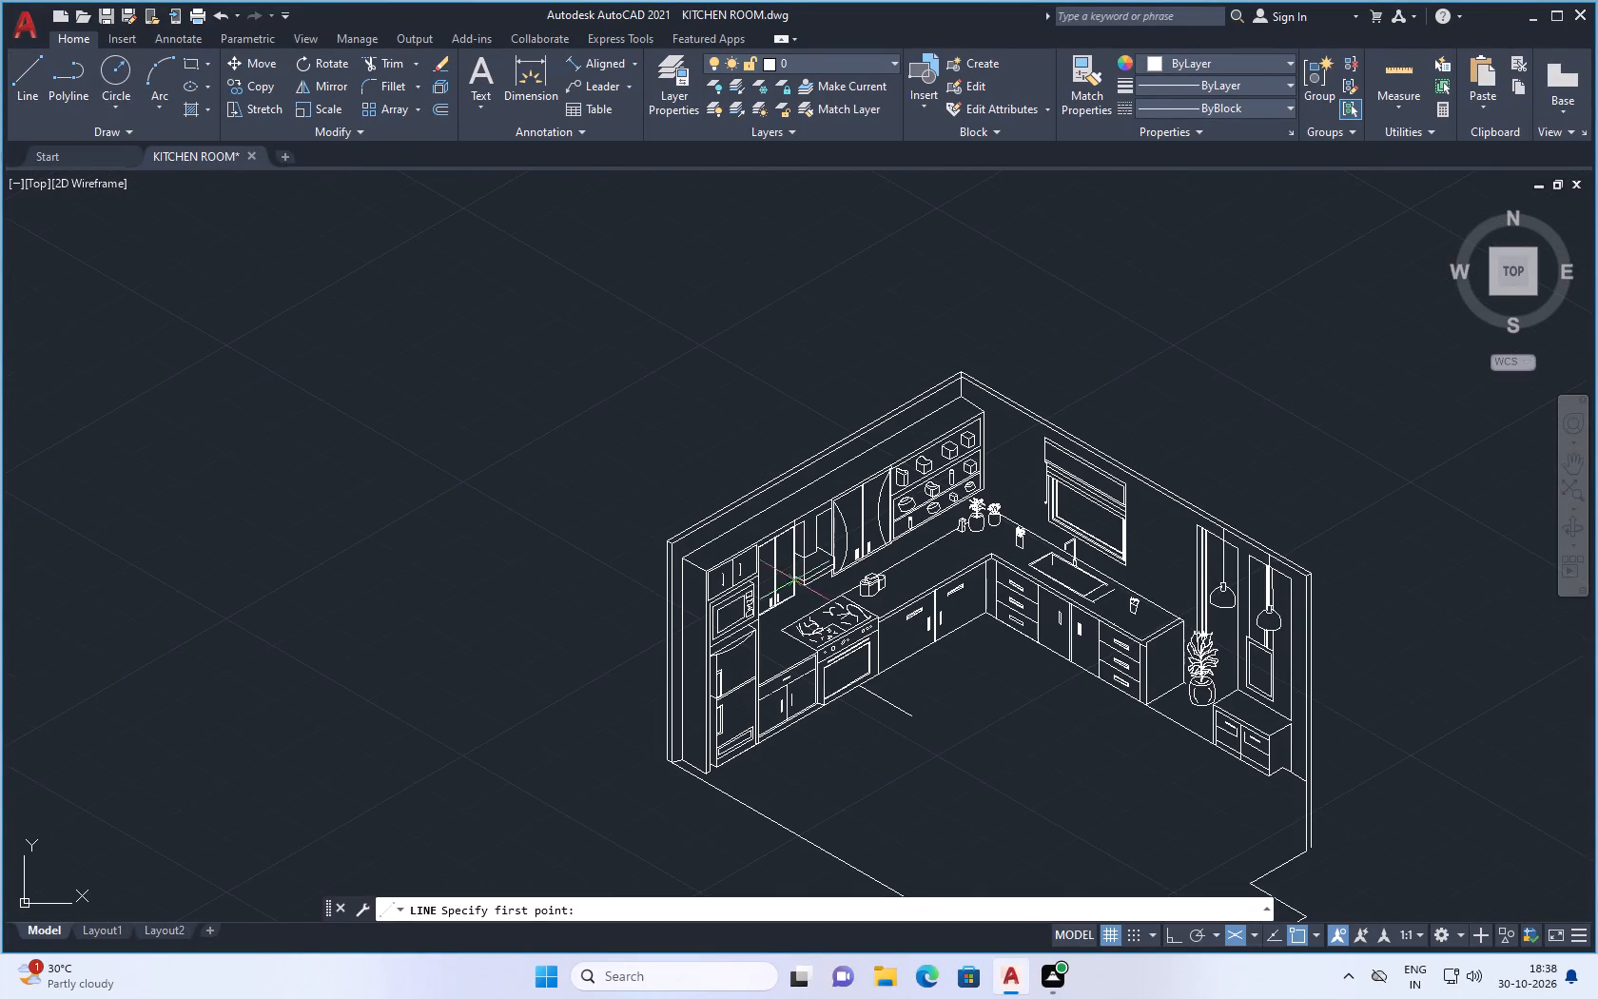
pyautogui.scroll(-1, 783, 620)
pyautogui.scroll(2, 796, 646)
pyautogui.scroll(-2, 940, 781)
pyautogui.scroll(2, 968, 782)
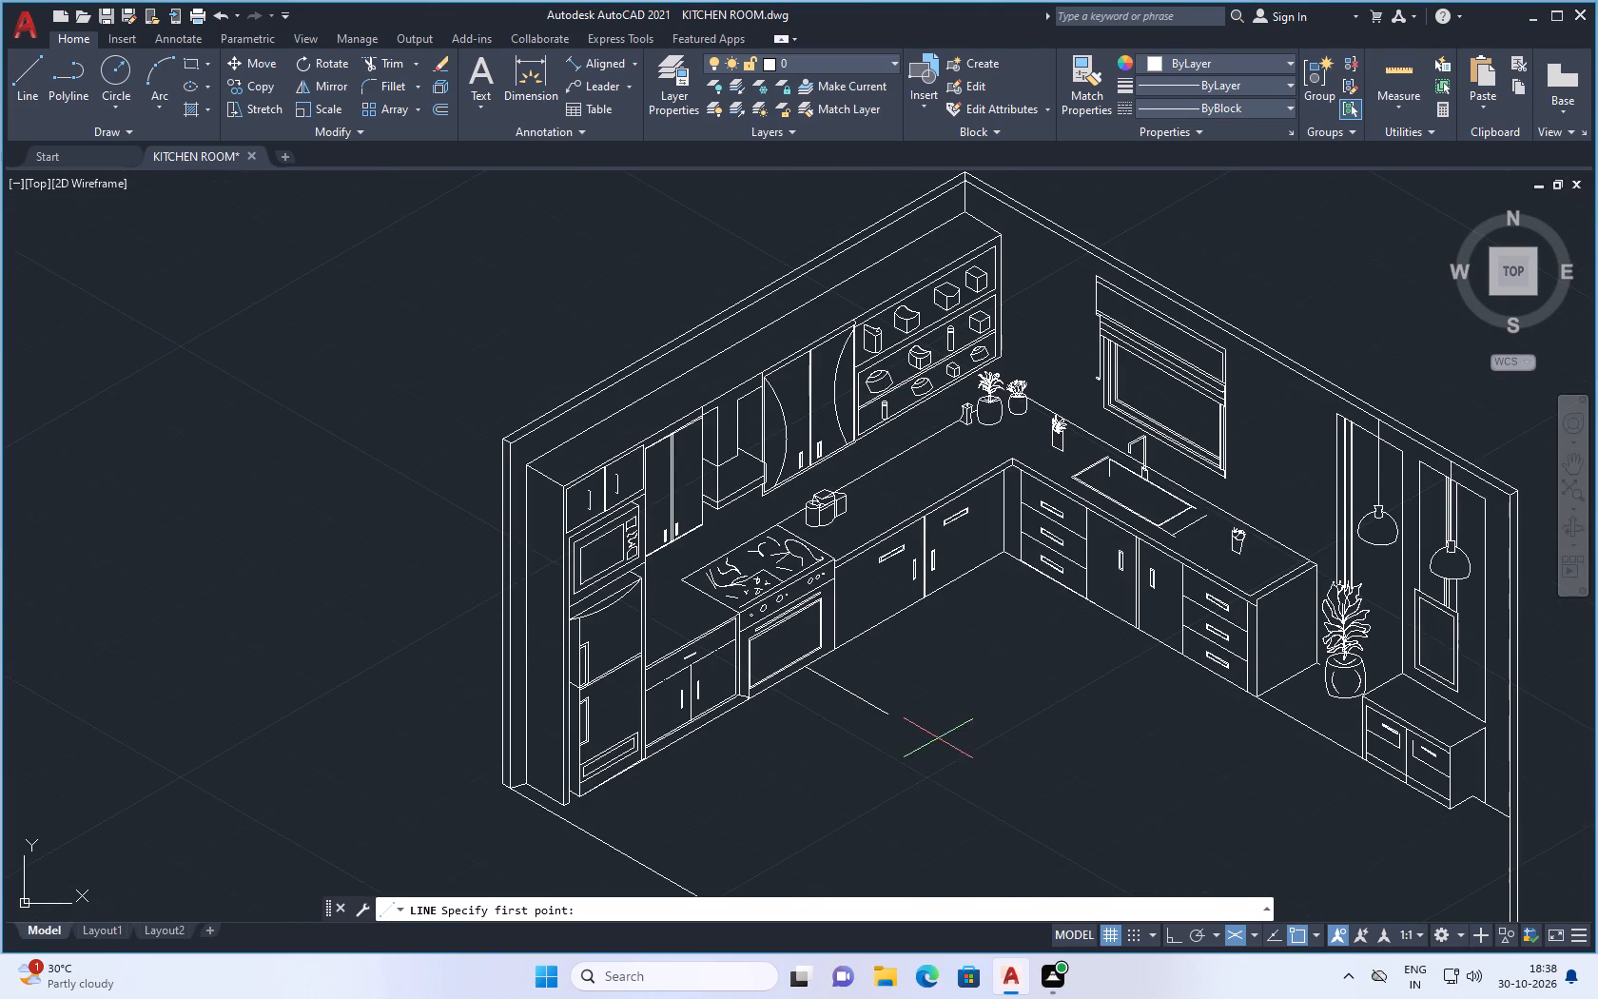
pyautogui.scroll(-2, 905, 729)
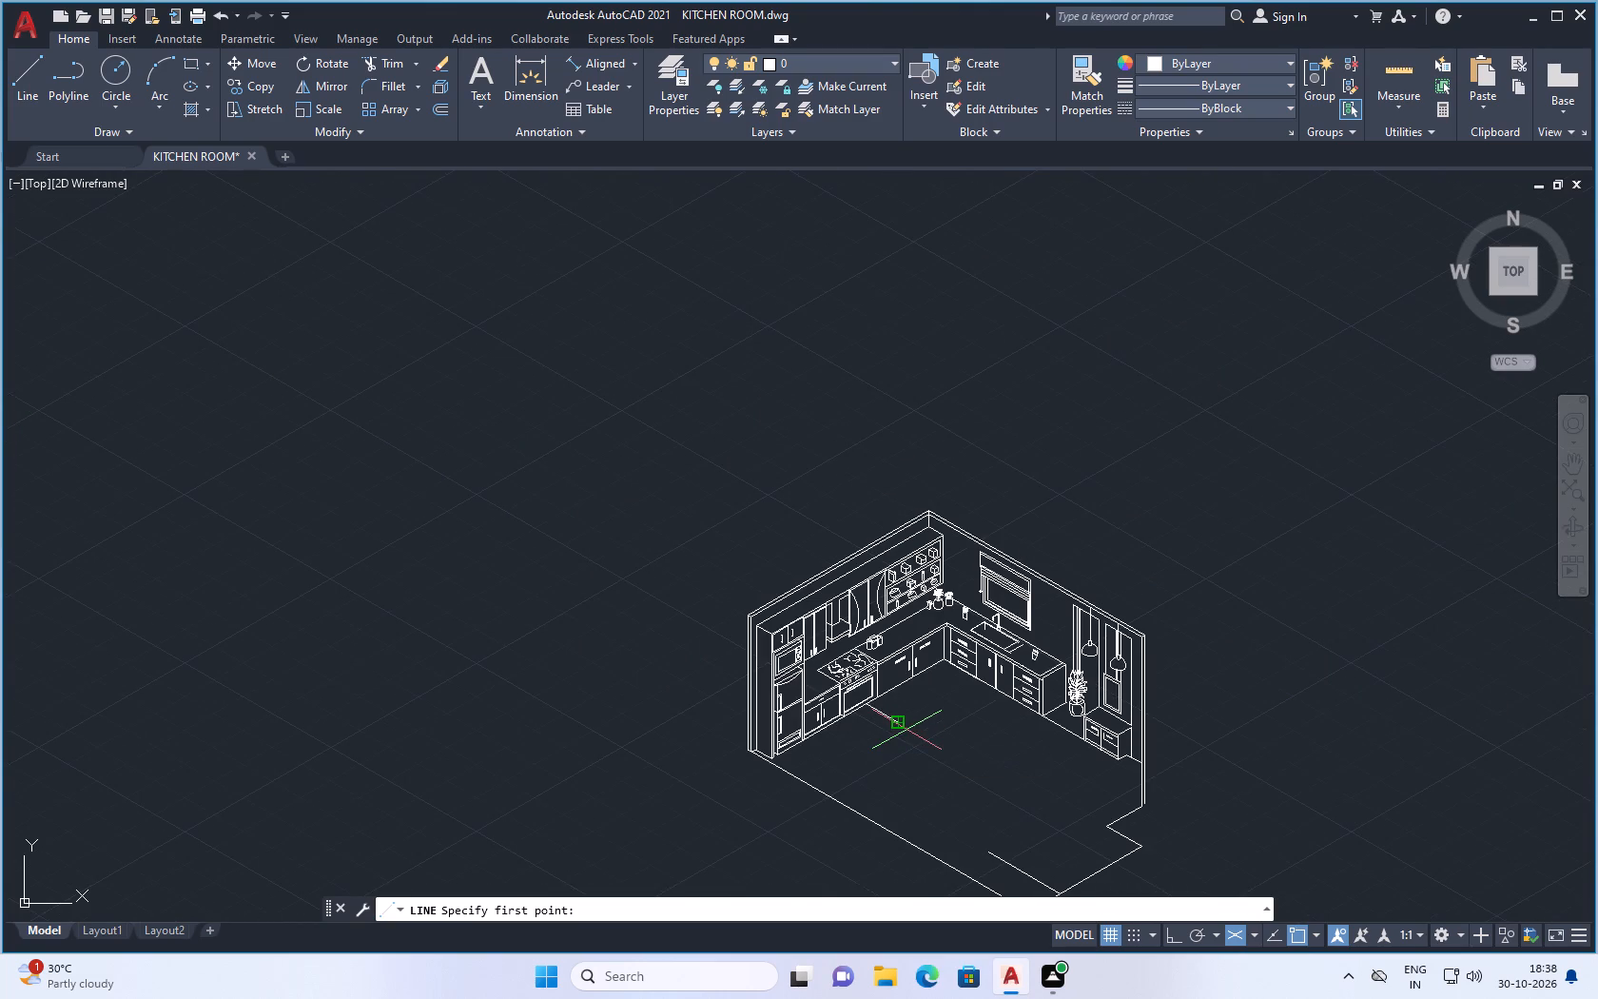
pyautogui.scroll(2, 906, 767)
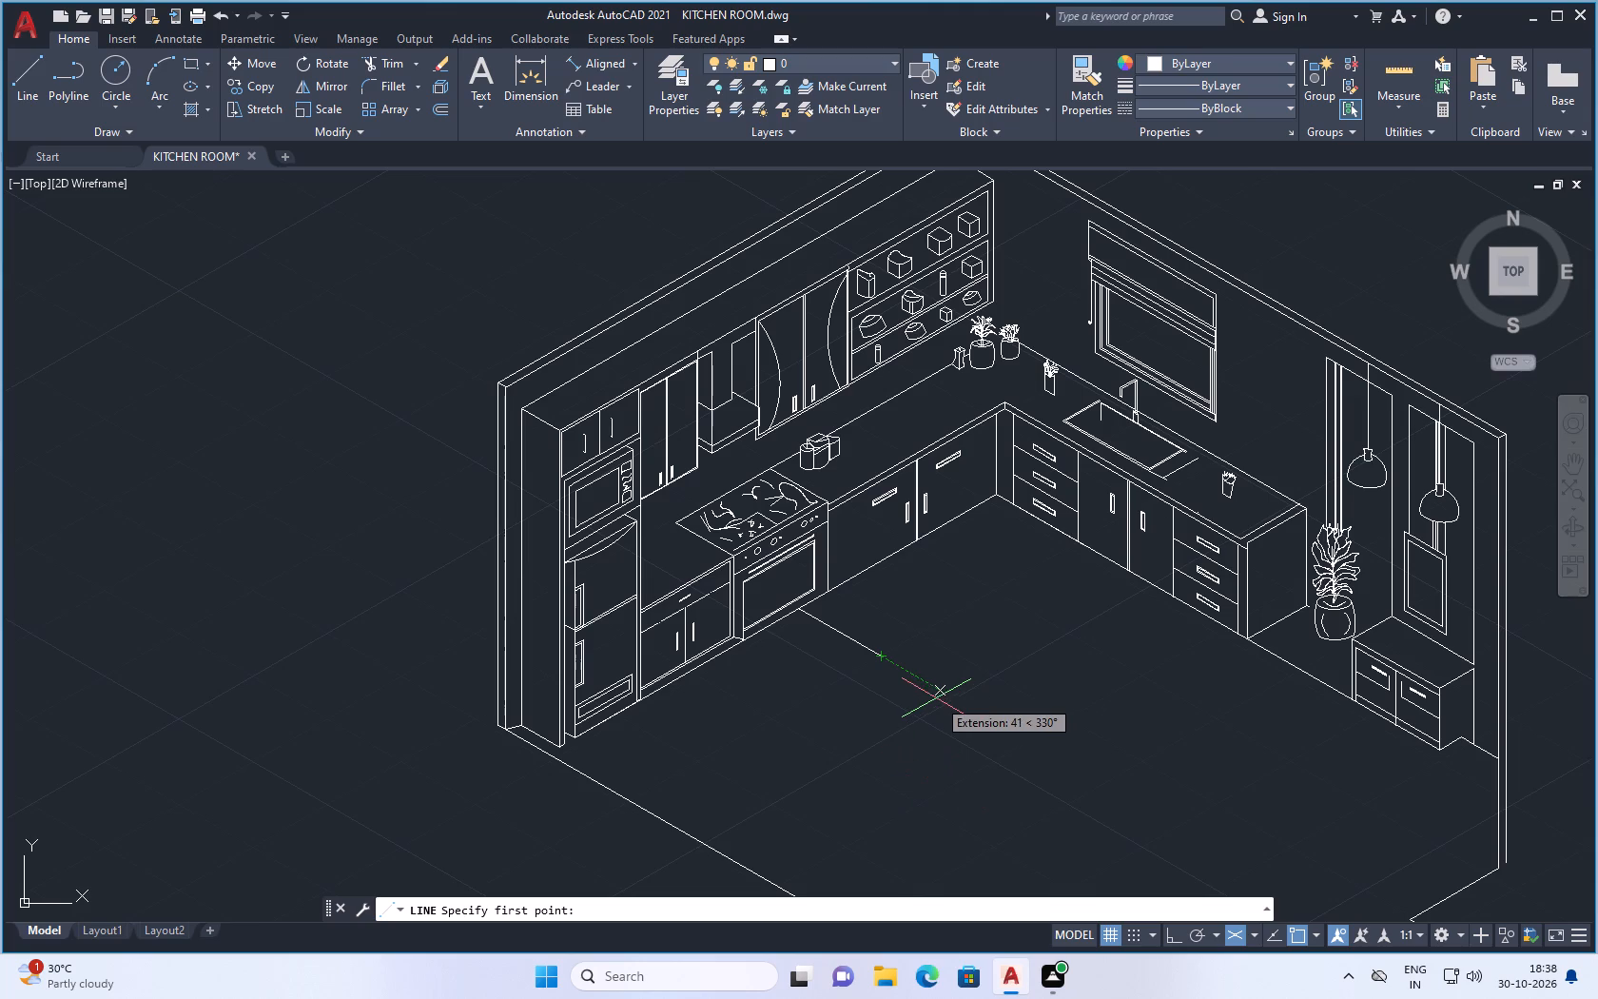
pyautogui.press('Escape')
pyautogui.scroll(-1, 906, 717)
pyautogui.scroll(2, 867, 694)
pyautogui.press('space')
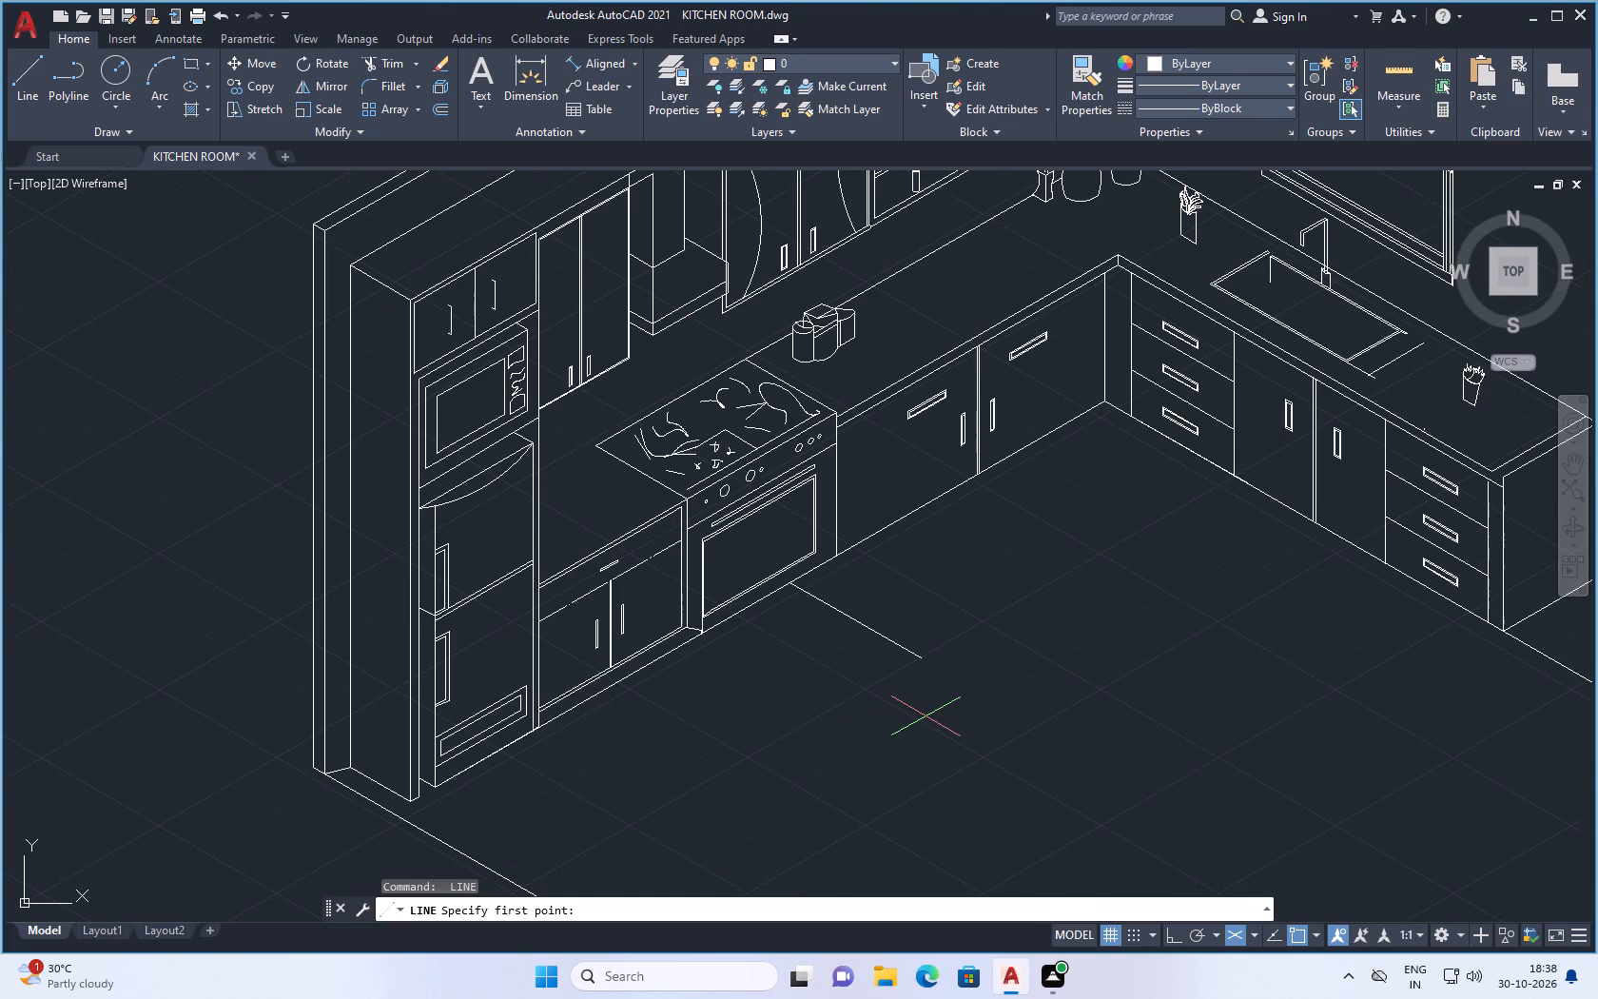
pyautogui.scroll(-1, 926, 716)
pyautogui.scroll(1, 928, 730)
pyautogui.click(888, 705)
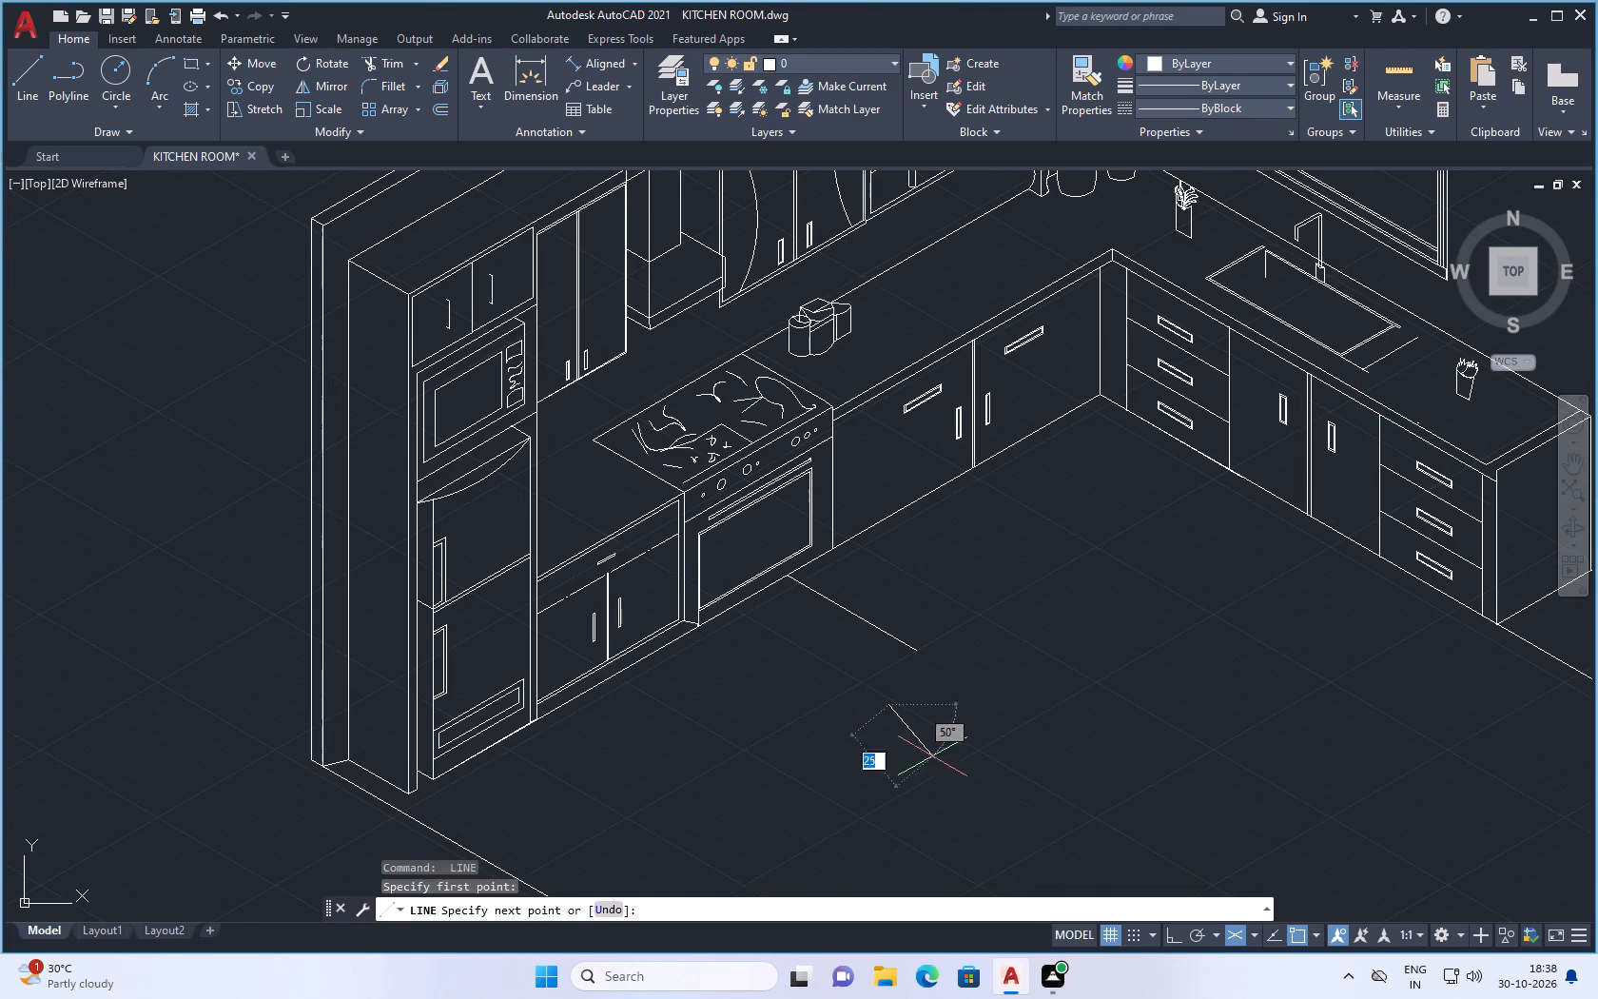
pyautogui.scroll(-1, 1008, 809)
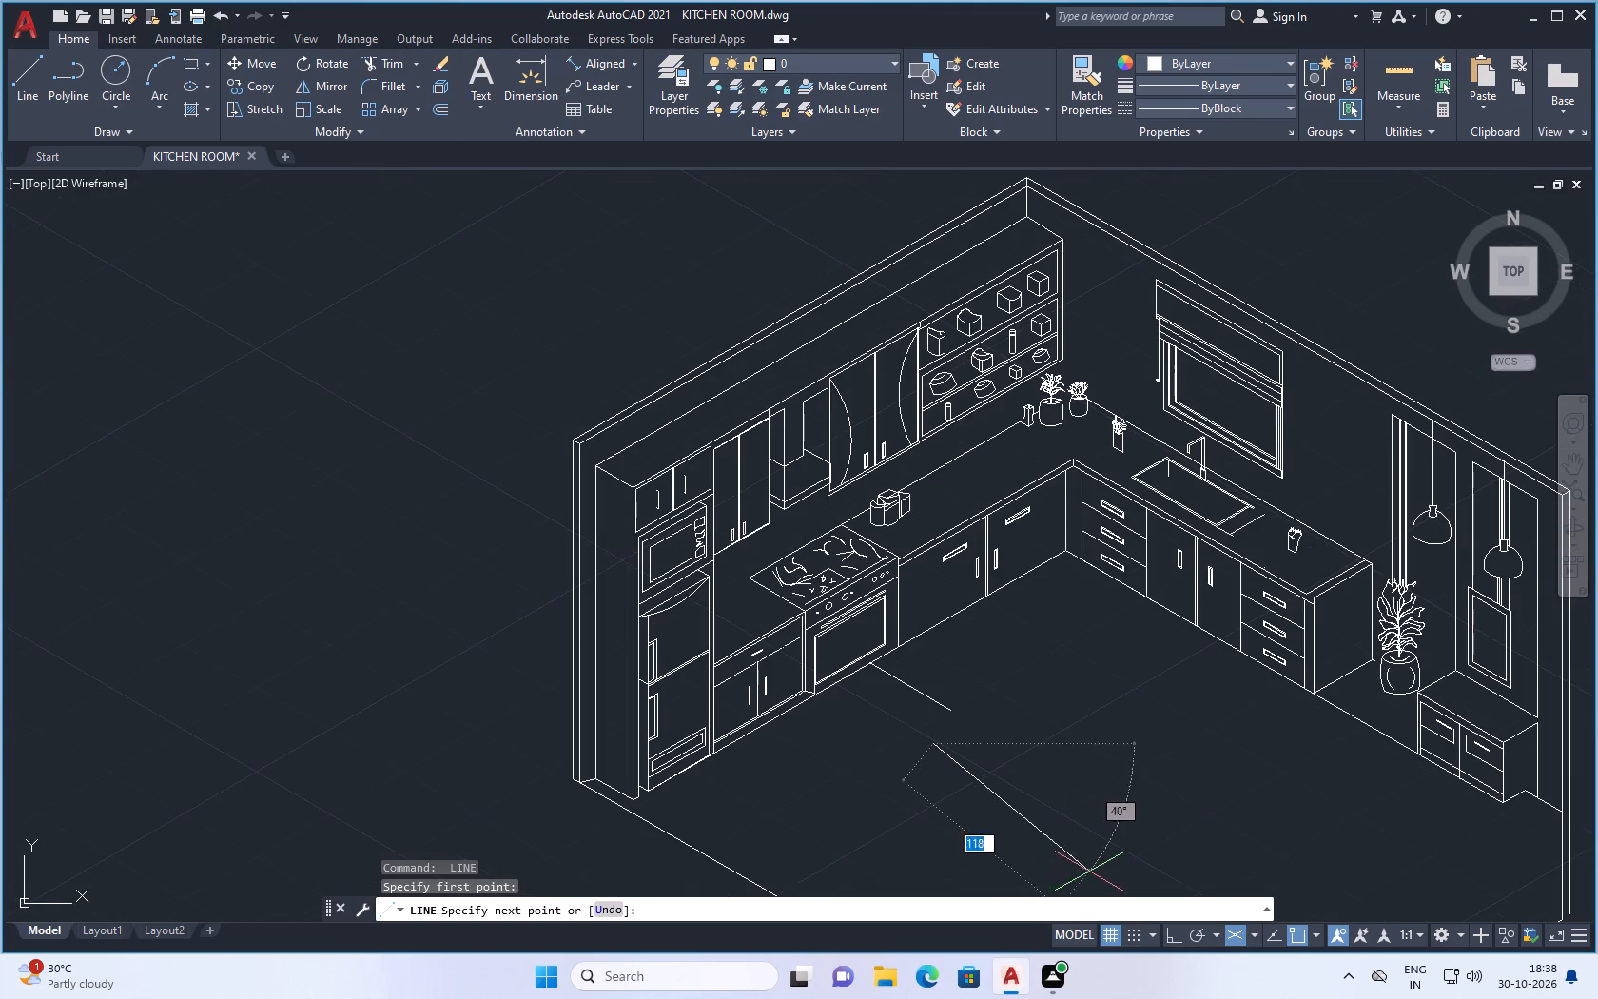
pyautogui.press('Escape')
# Turn Ortho on and draw a line about 102 units long at 330° on the open floor in front of the oven.
pyautogui.scroll(-1, 1016, 813)
pyautogui.scroll(1, 1000, 793)
pyautogui.press('space')
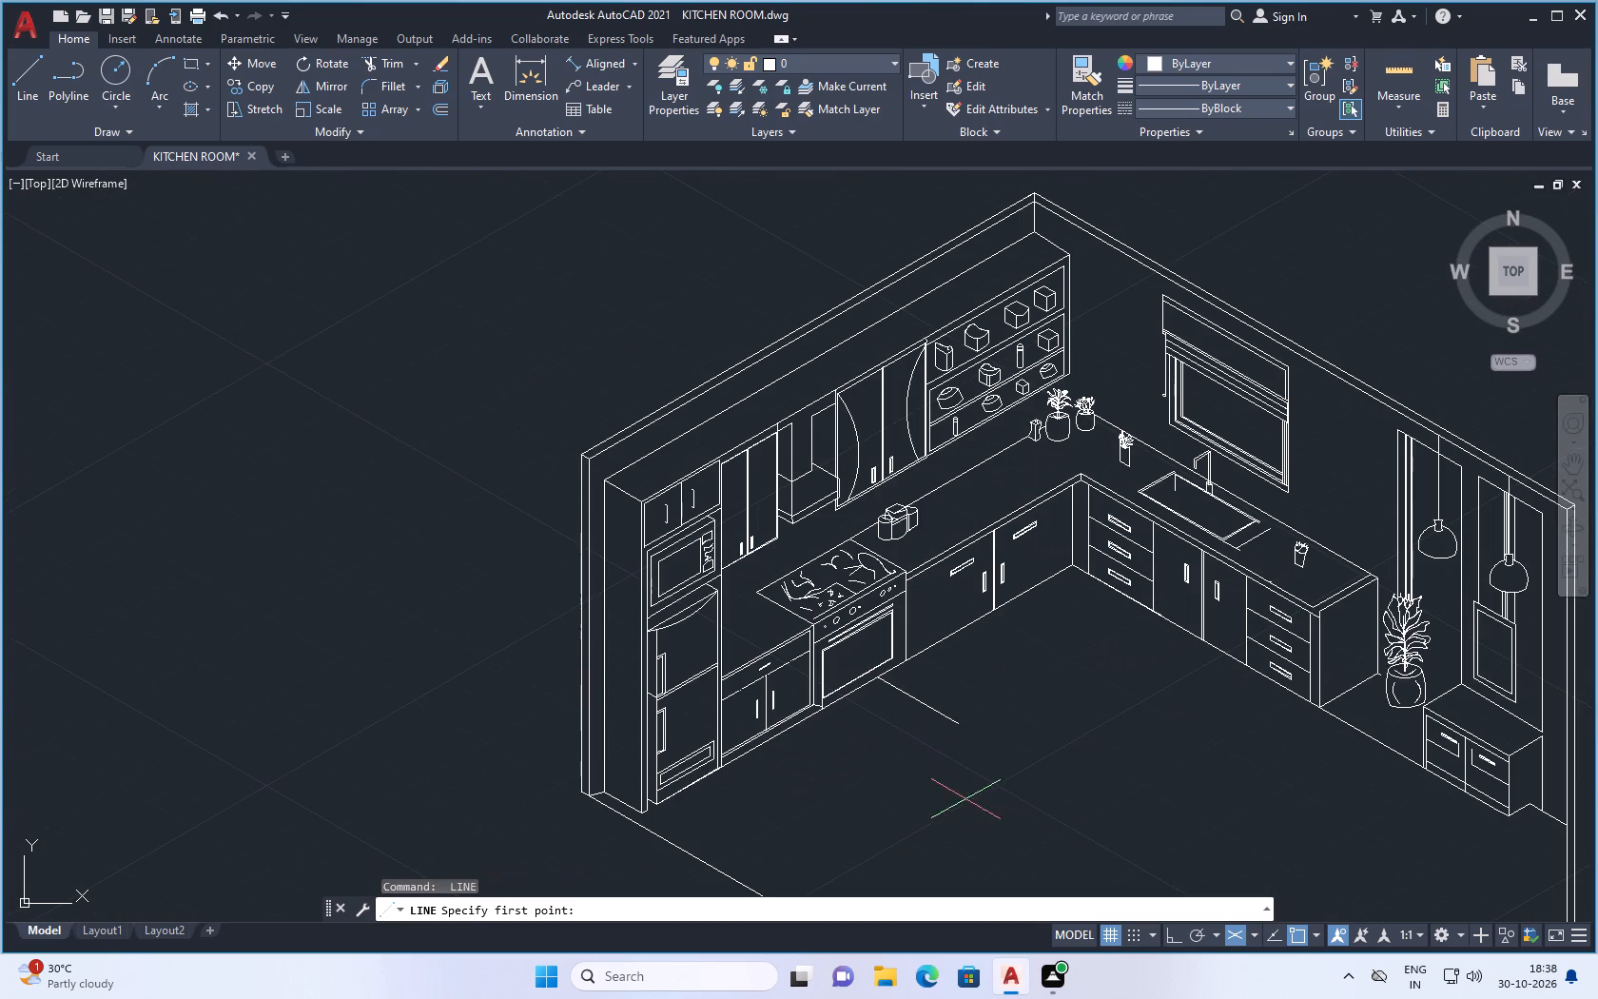
pyautogui.click(926, 778)
pyautogui.scroll(-2, 1036, 832)
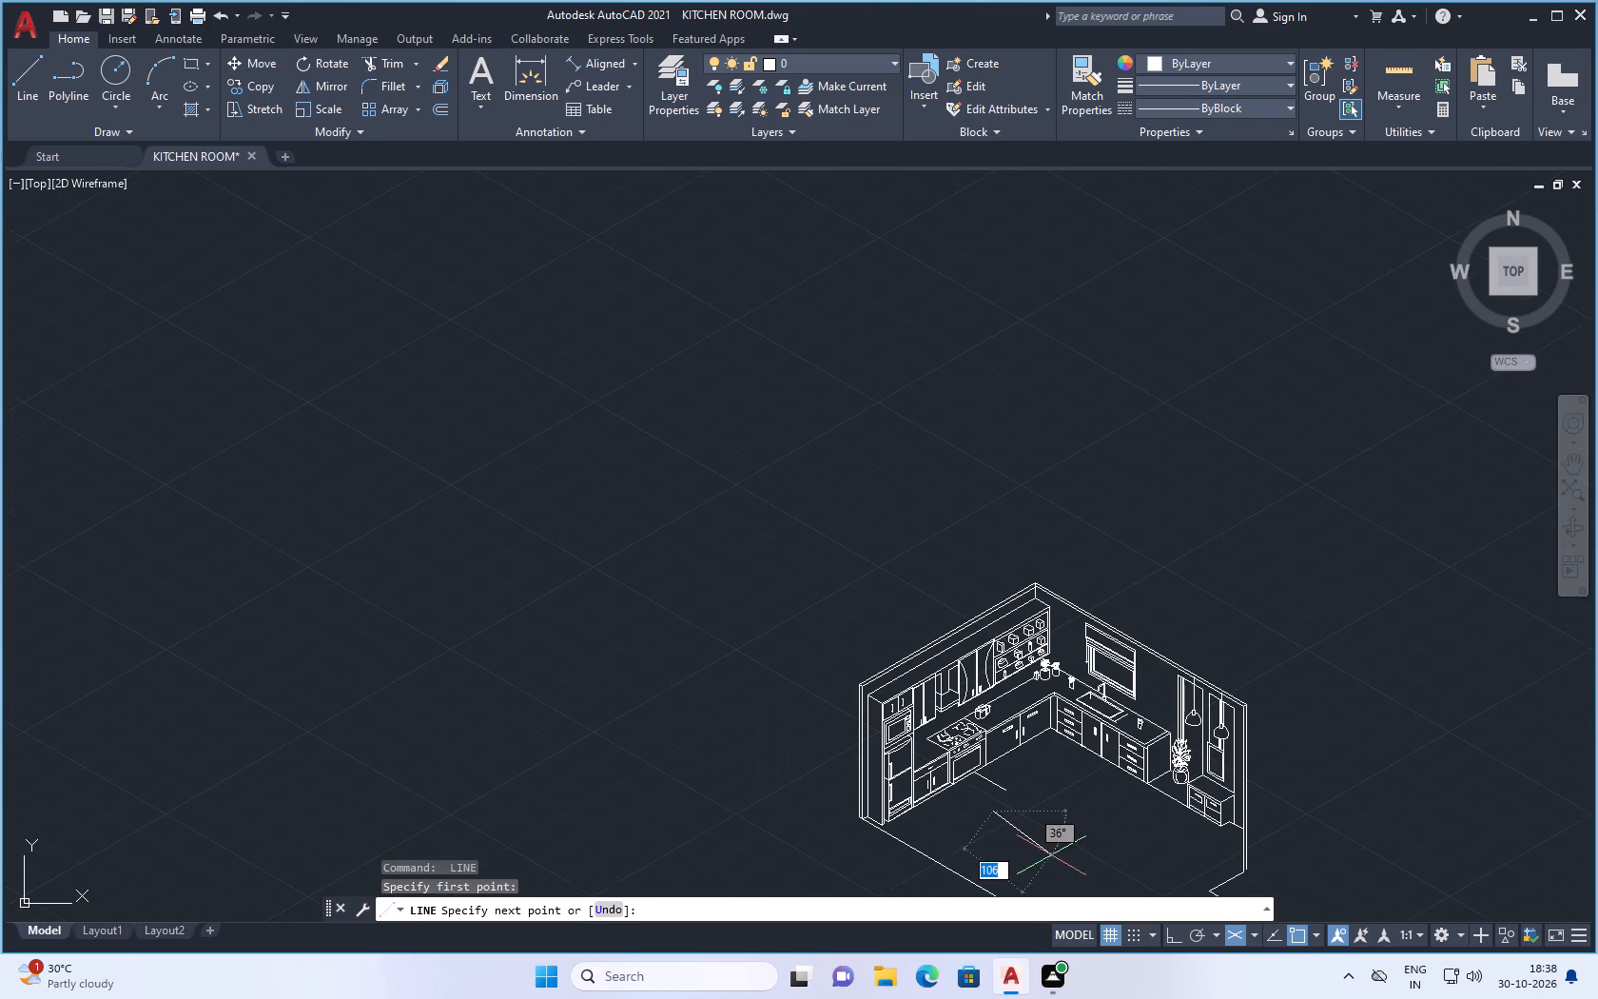
pyautogui.click(1179, 935)
pyautogui.scroll(1, 1049, 840)
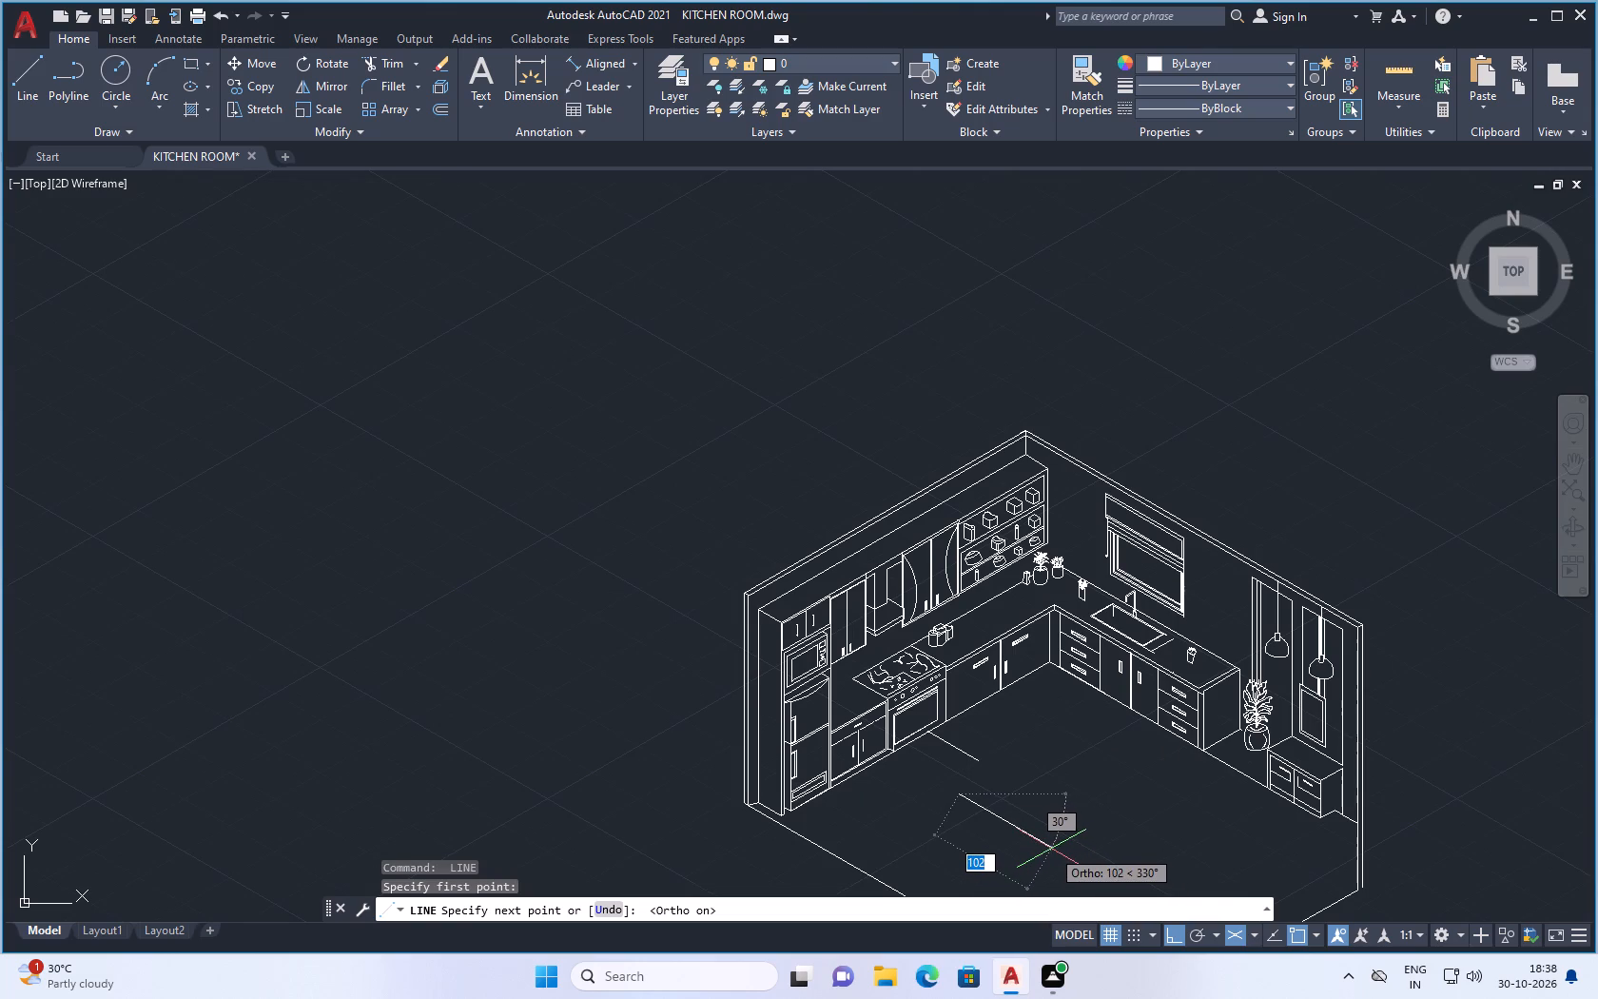
pyautogui.click(1051, 849)
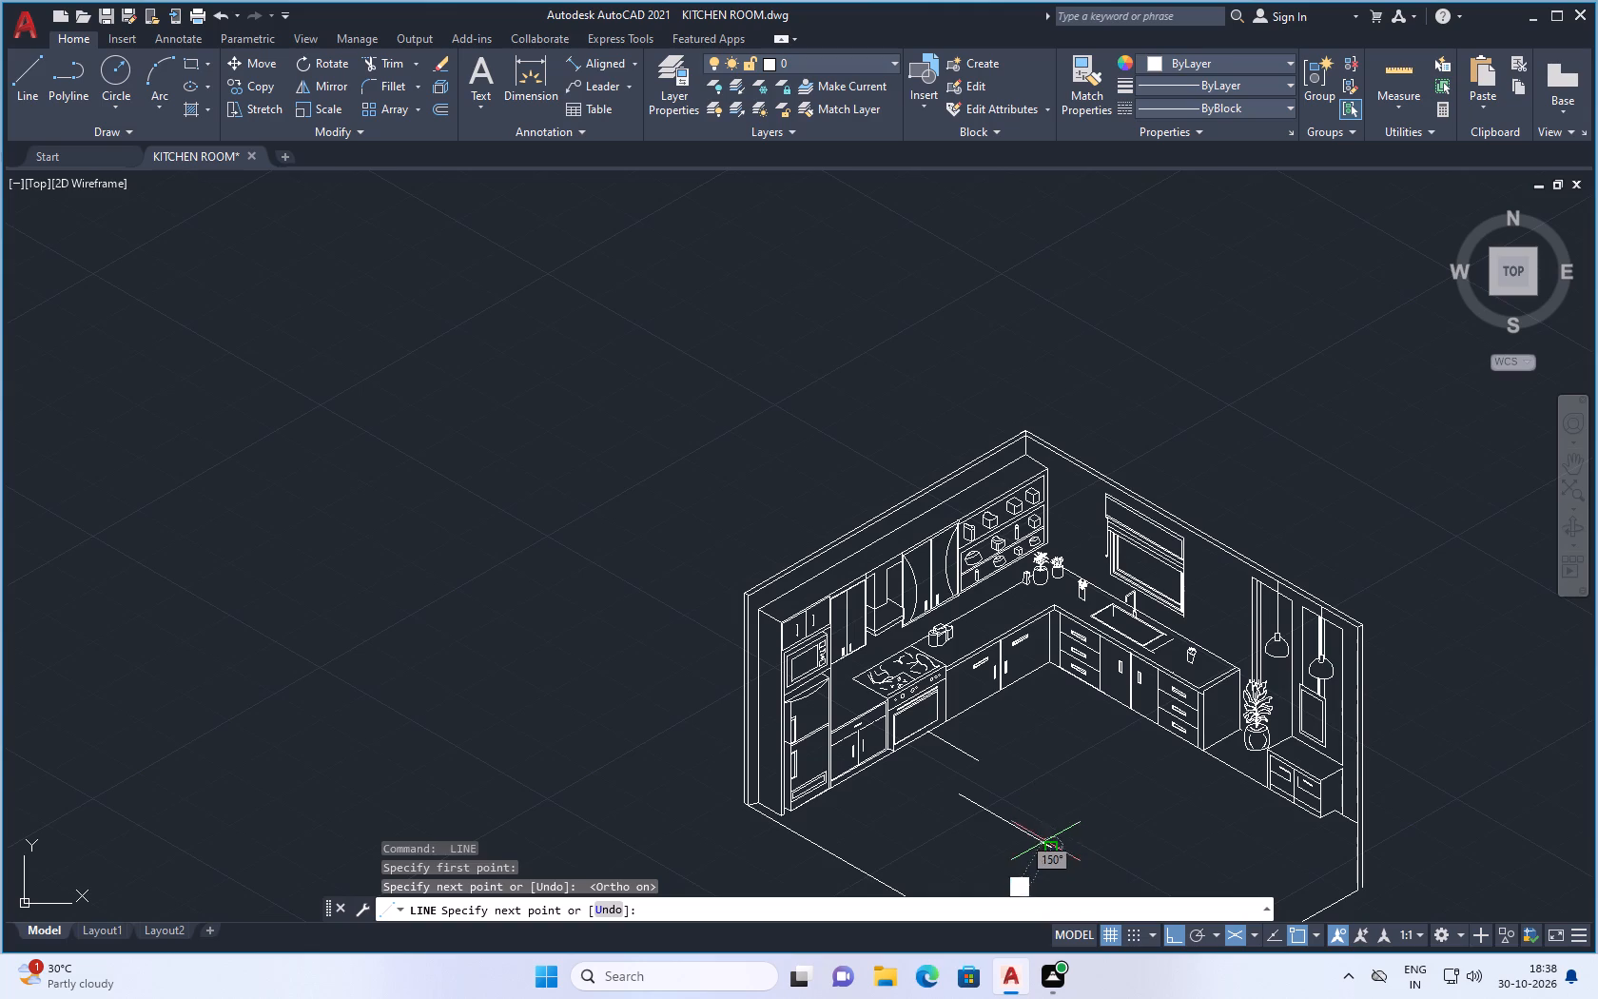
pyautogui.press('Escape')
# Erase the line just drawn on the open floor in front of the oven.
pyautogui.moveTo(1044, 797); pyautogui.dragTo(1023, 810)
pyautogui.click(998, 828)
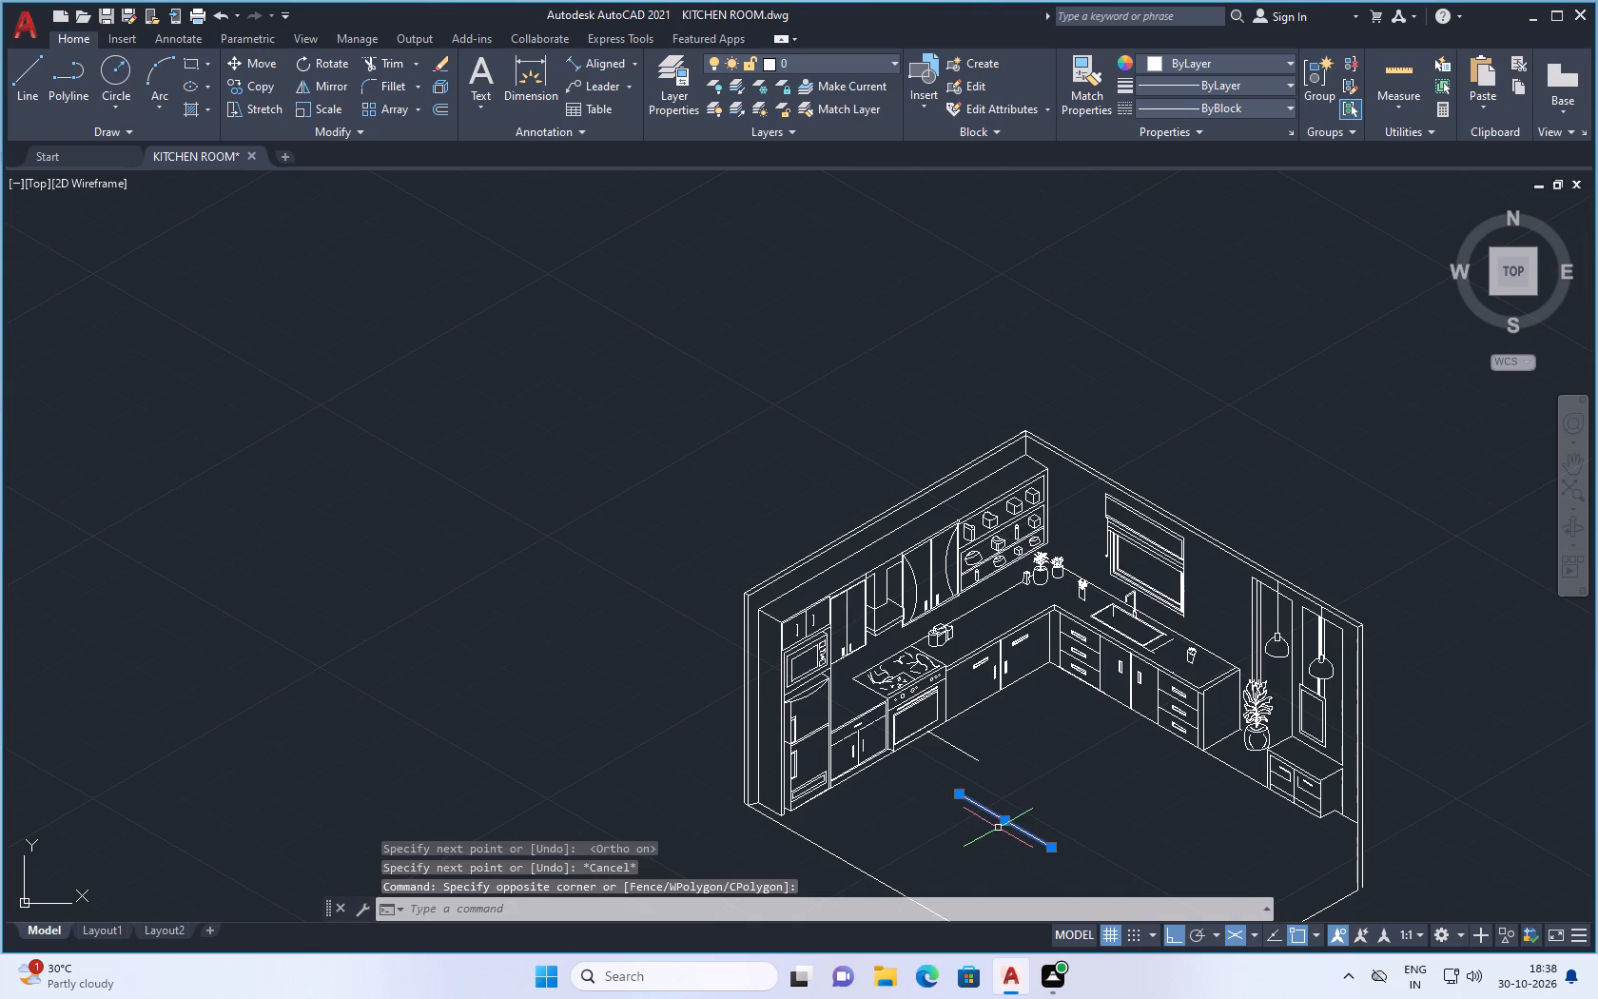
pyautogui.press('Delete')
pyautogui.press('space')
pyautogui.scroll(3, 937, 768)
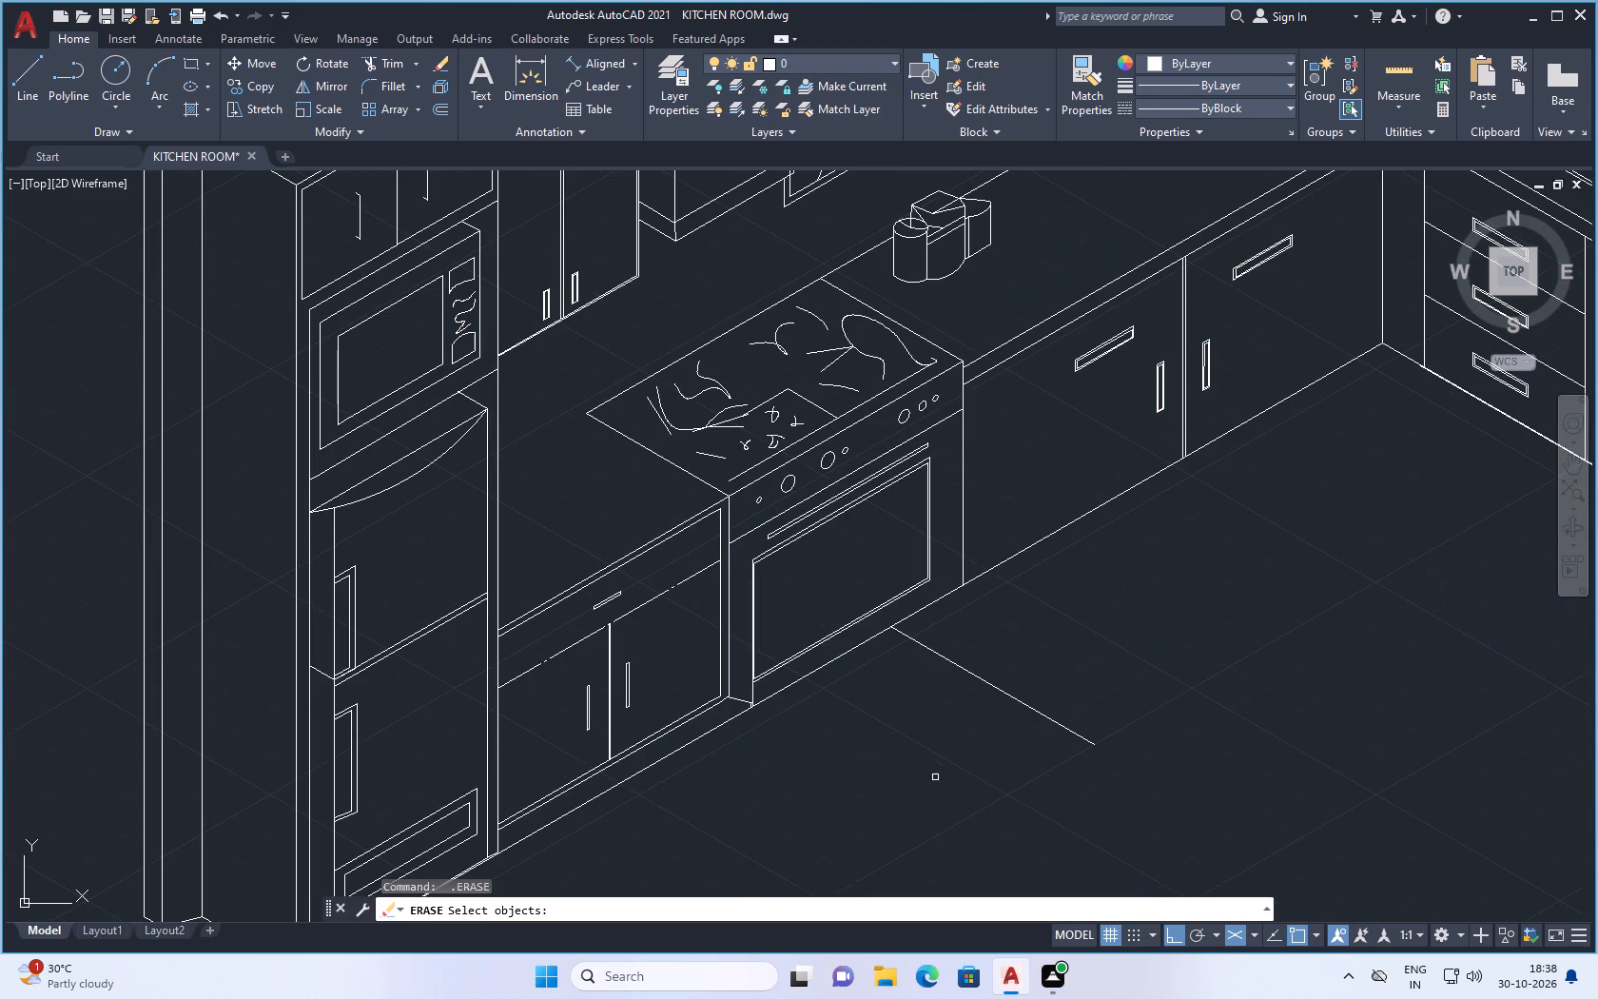
pyautogui.press('Escape')
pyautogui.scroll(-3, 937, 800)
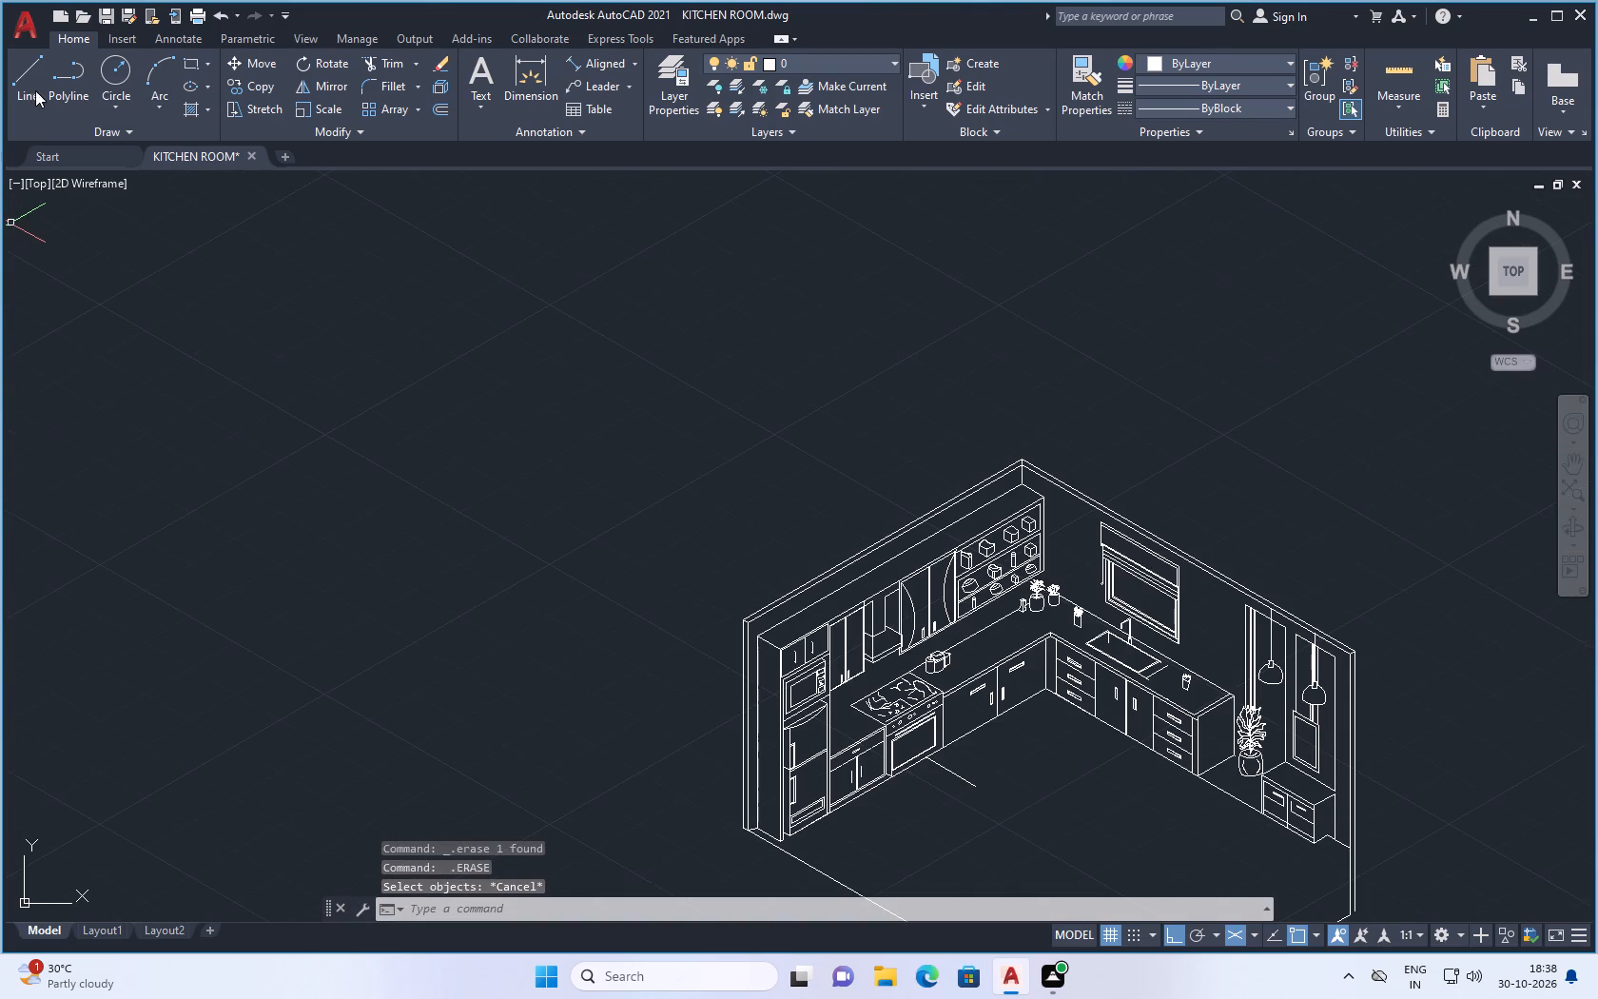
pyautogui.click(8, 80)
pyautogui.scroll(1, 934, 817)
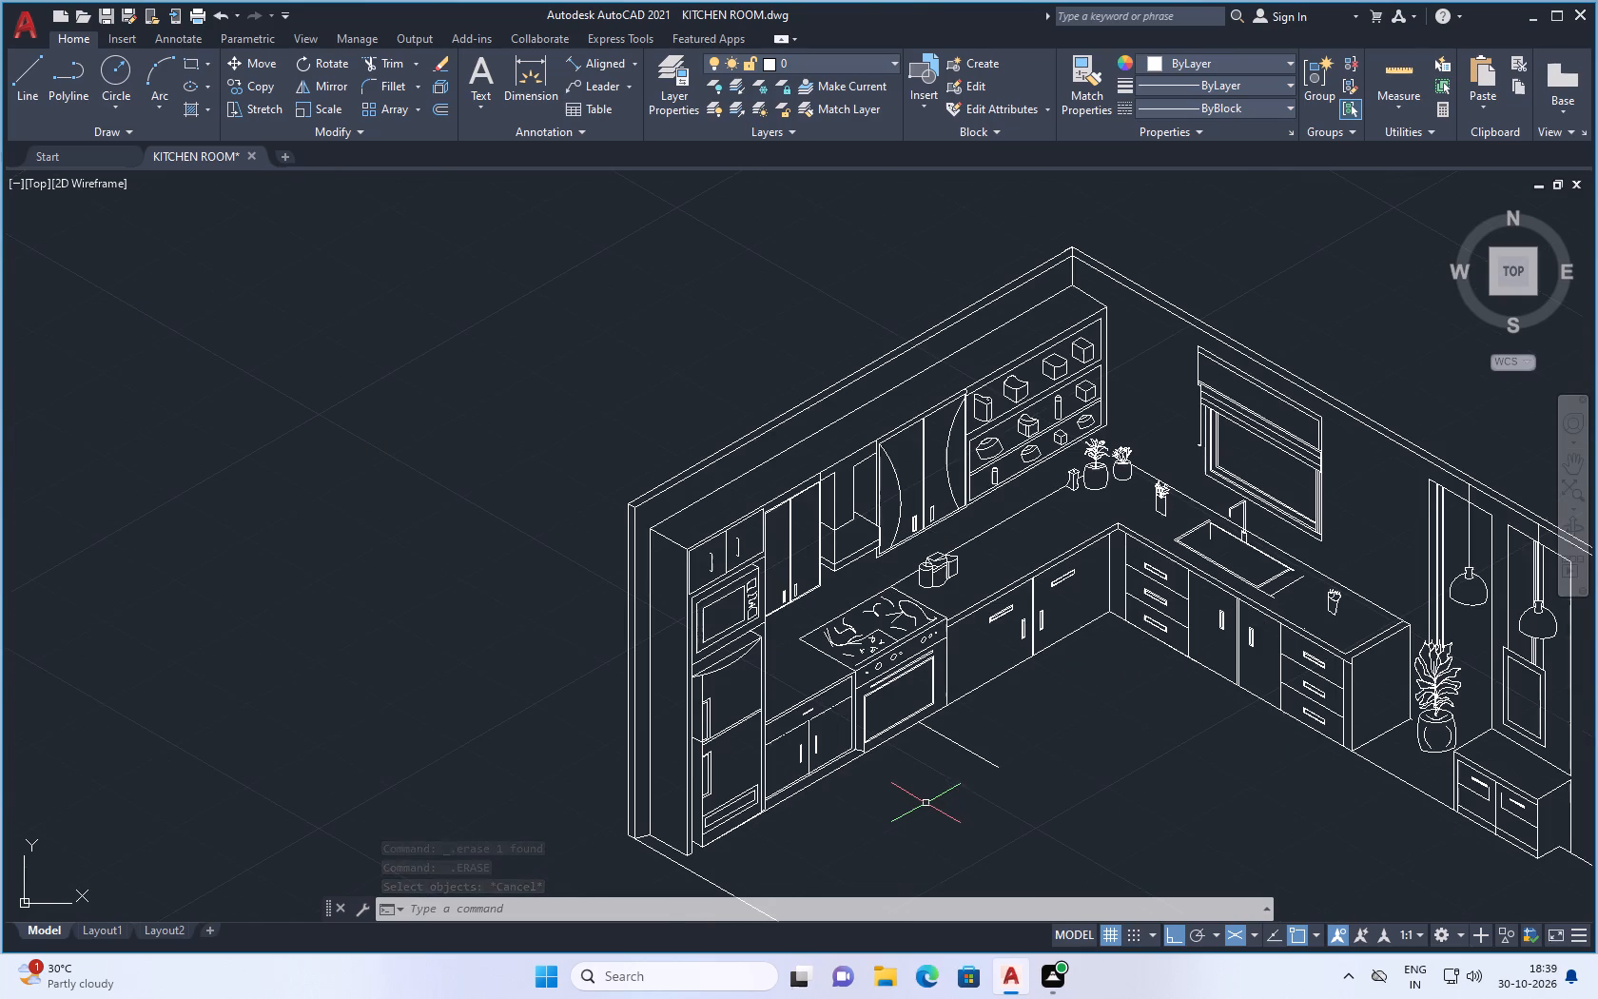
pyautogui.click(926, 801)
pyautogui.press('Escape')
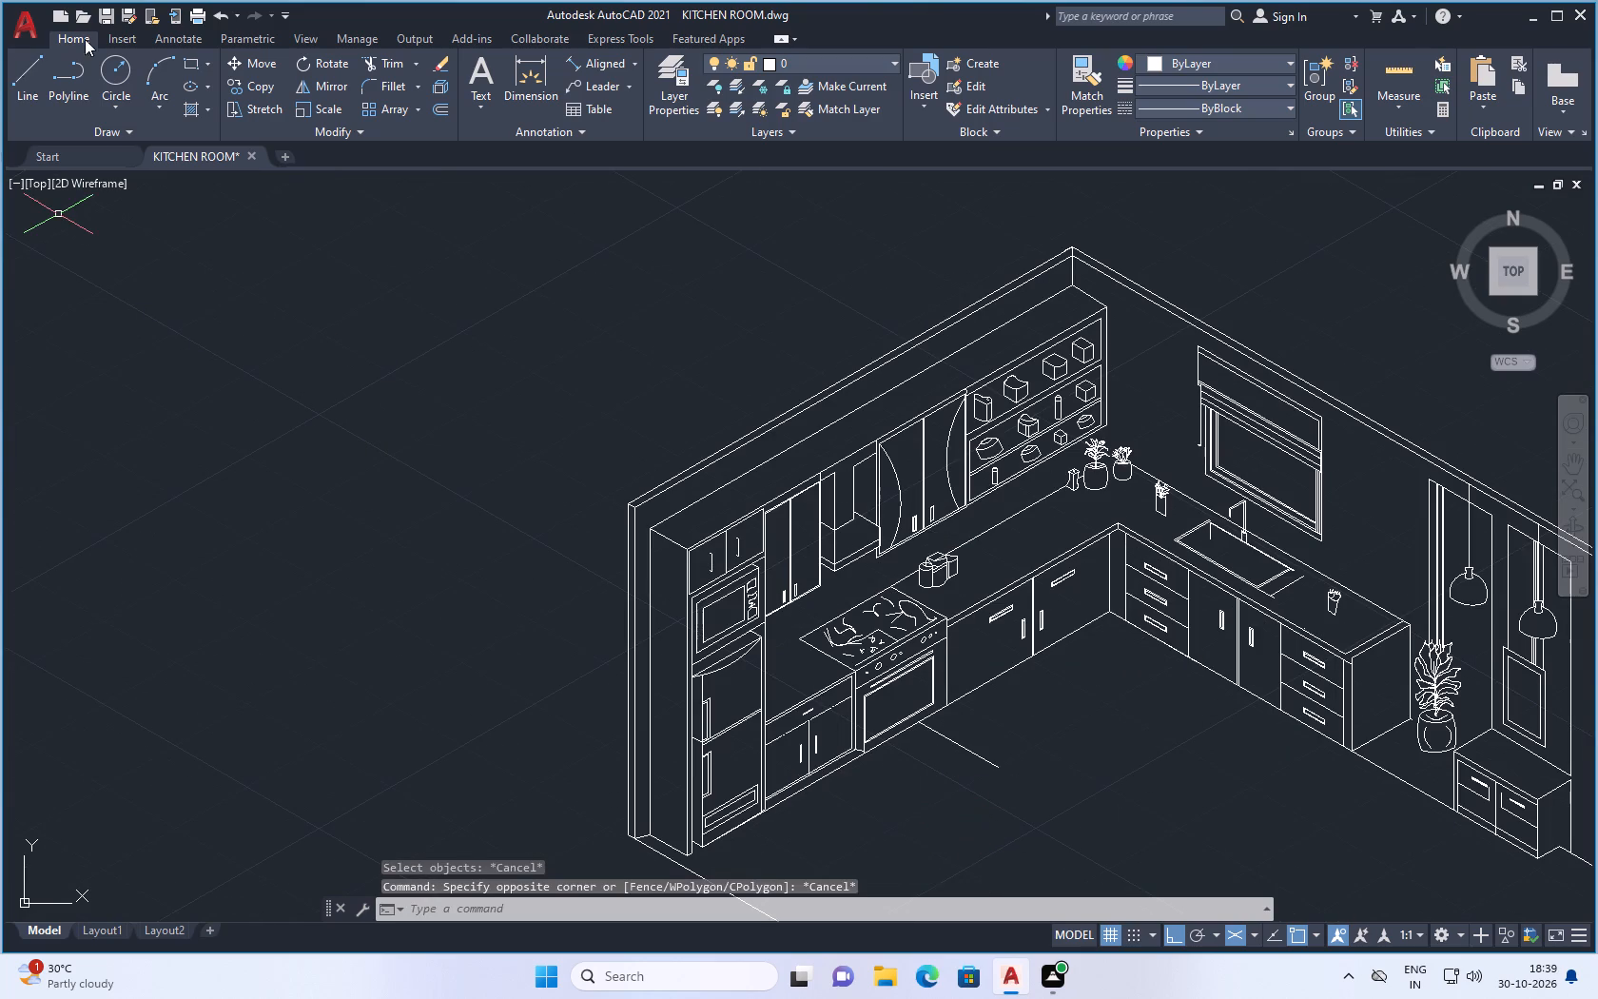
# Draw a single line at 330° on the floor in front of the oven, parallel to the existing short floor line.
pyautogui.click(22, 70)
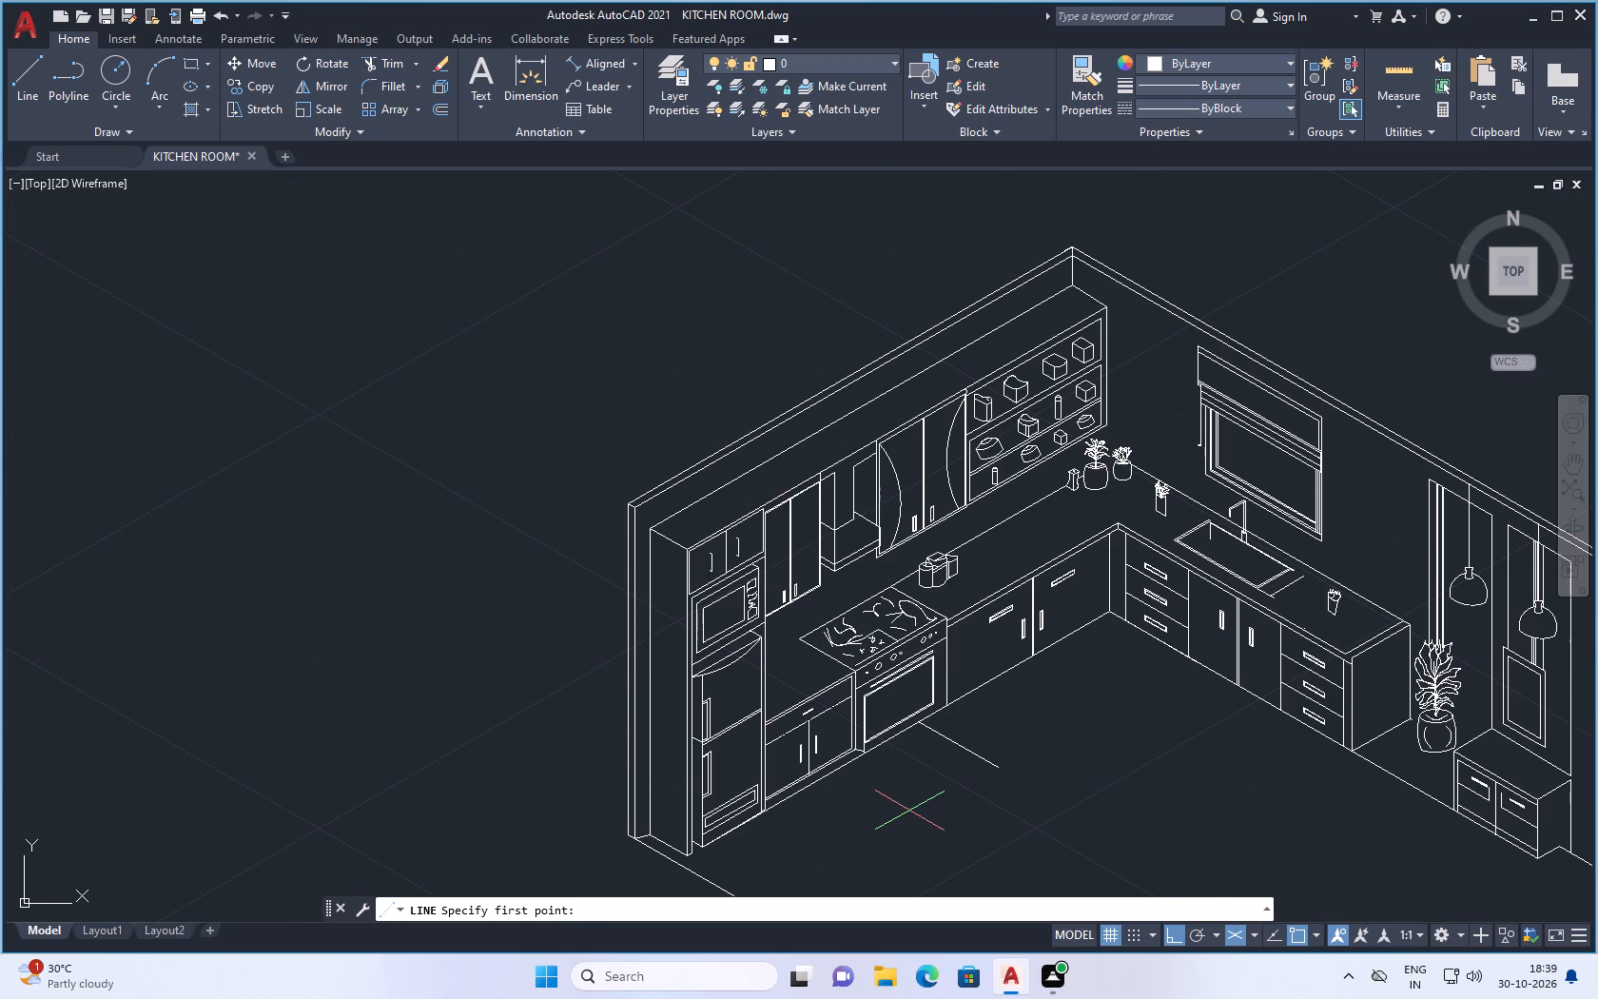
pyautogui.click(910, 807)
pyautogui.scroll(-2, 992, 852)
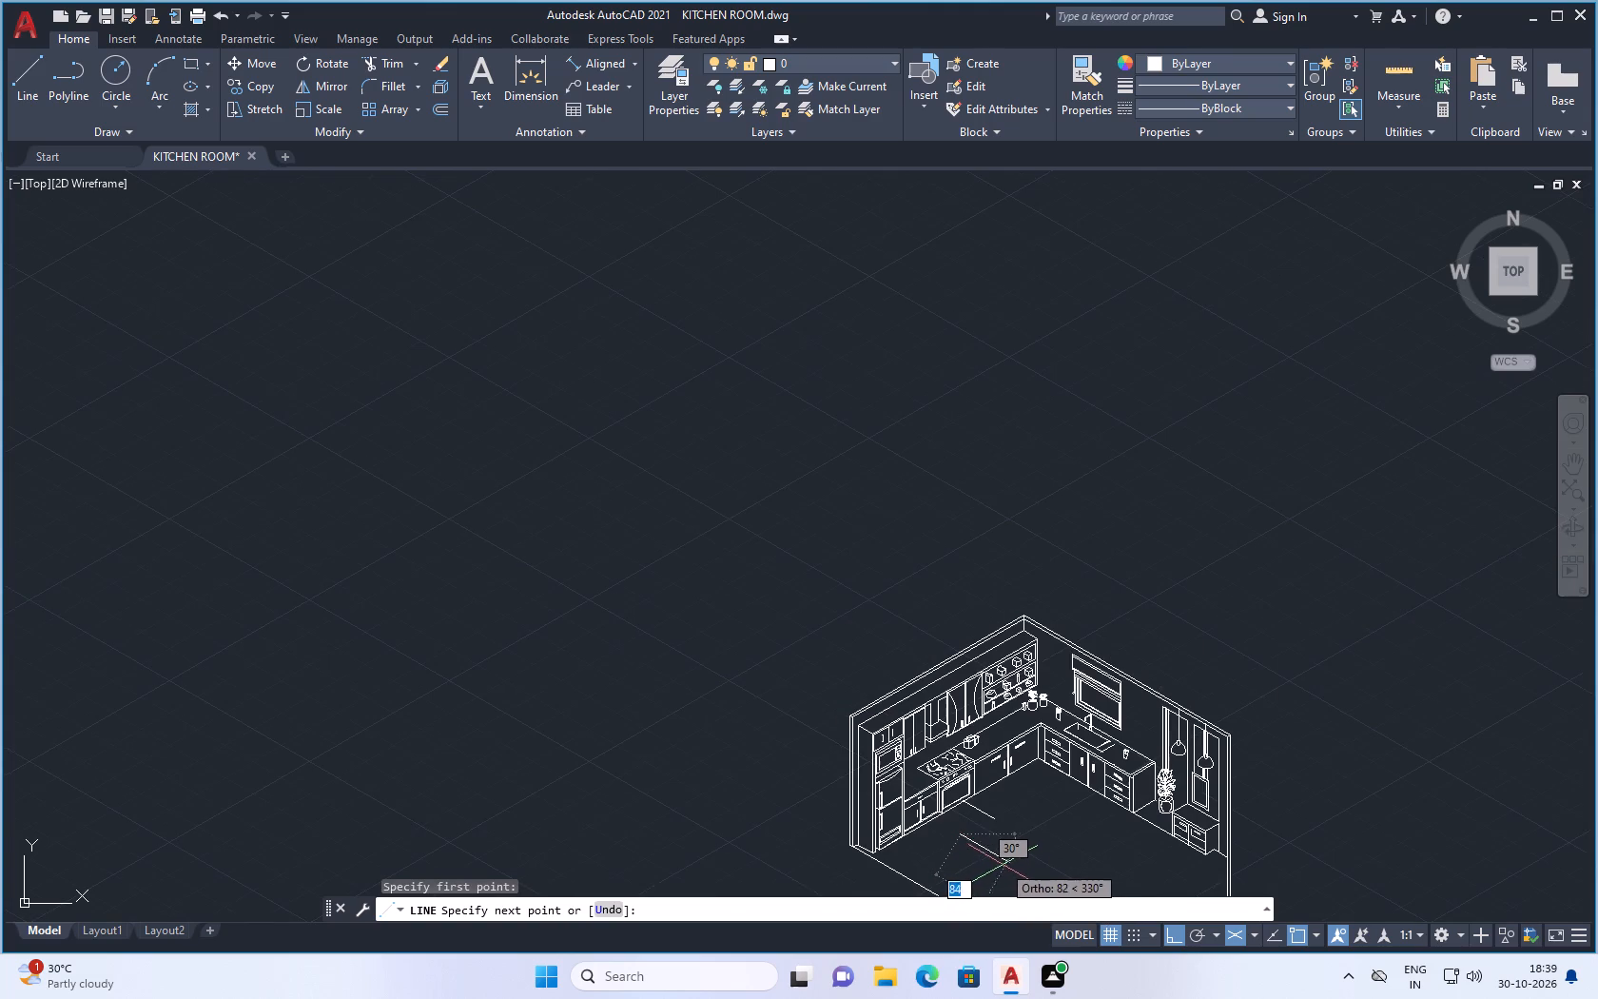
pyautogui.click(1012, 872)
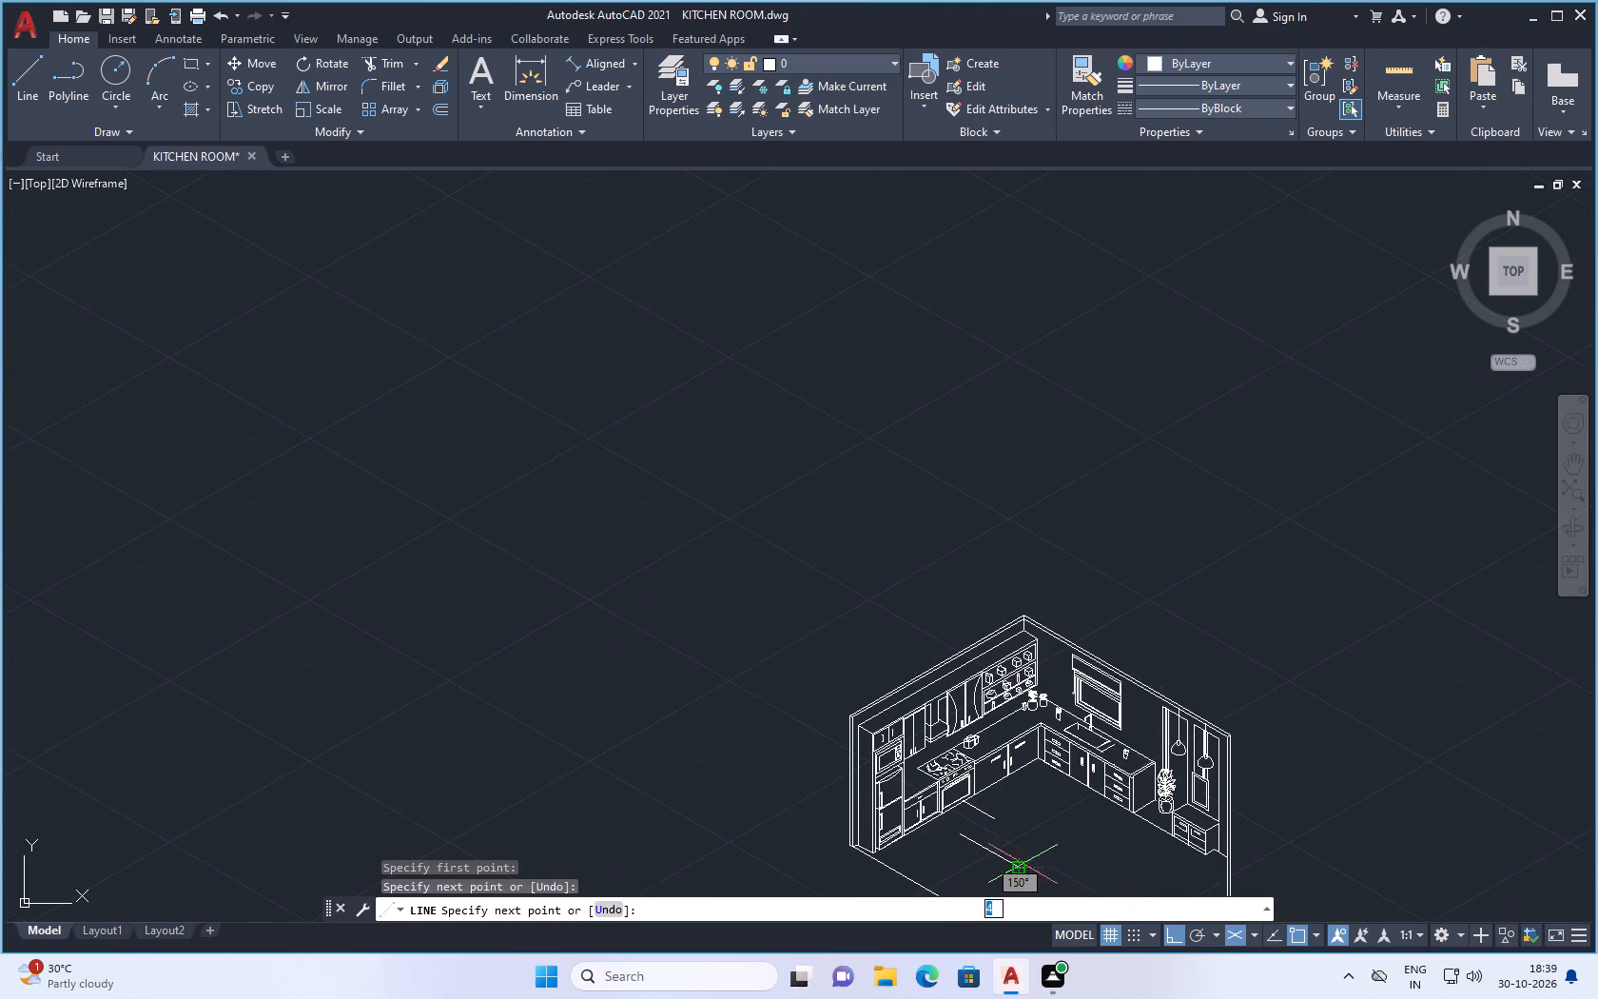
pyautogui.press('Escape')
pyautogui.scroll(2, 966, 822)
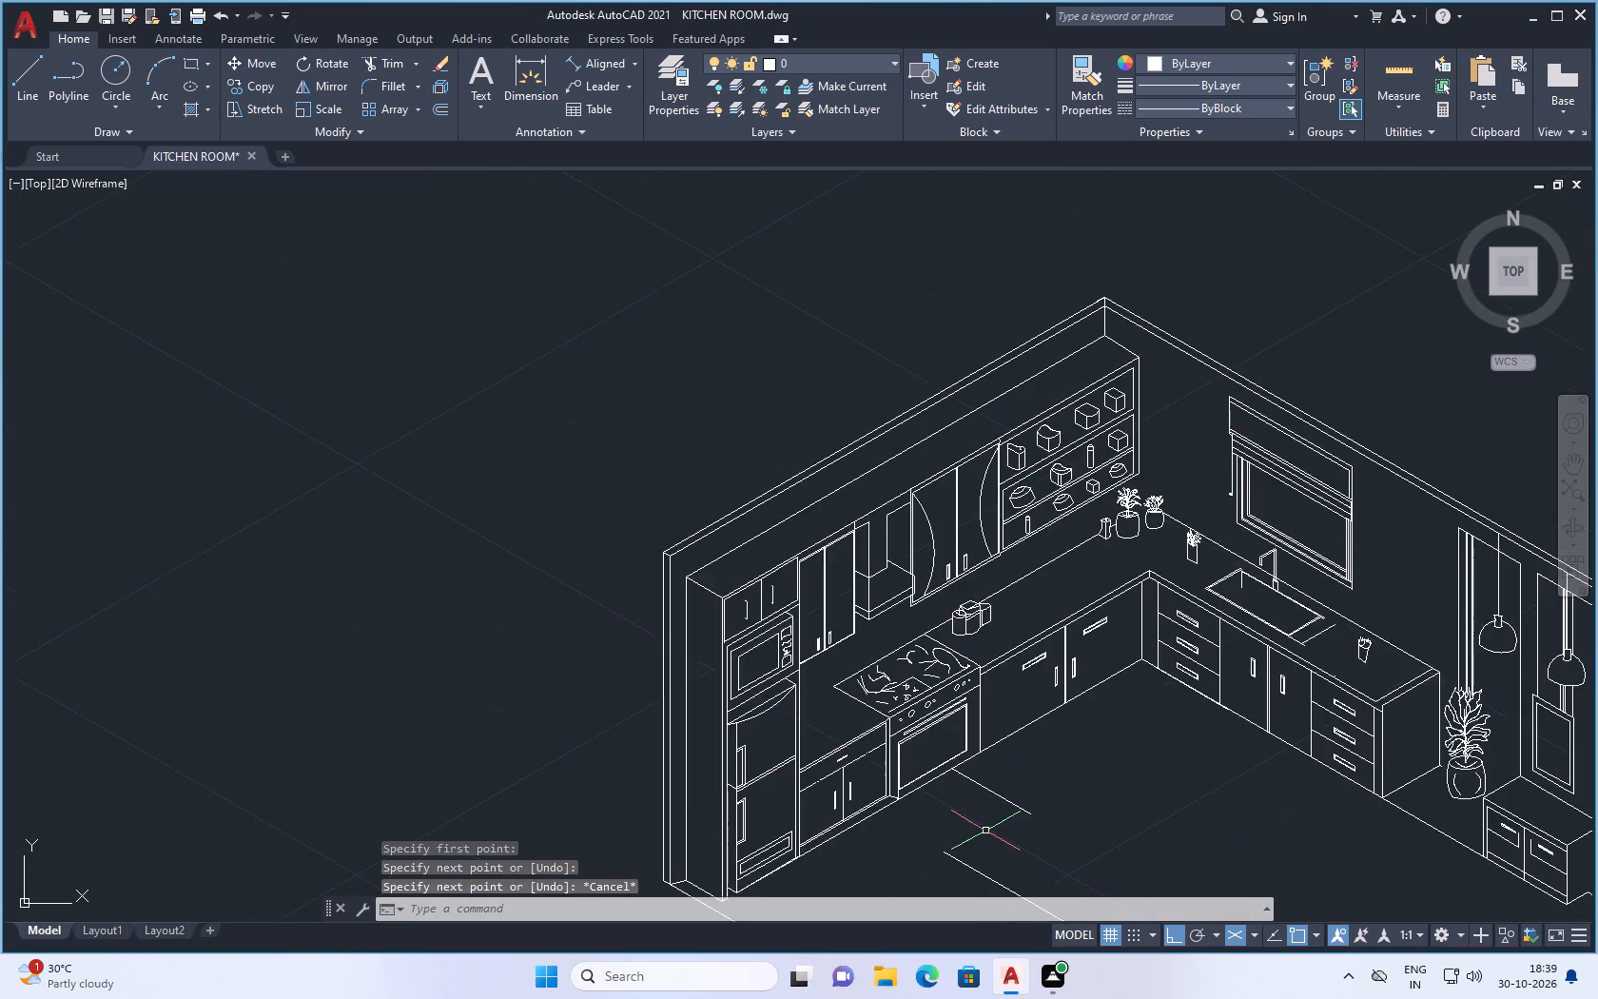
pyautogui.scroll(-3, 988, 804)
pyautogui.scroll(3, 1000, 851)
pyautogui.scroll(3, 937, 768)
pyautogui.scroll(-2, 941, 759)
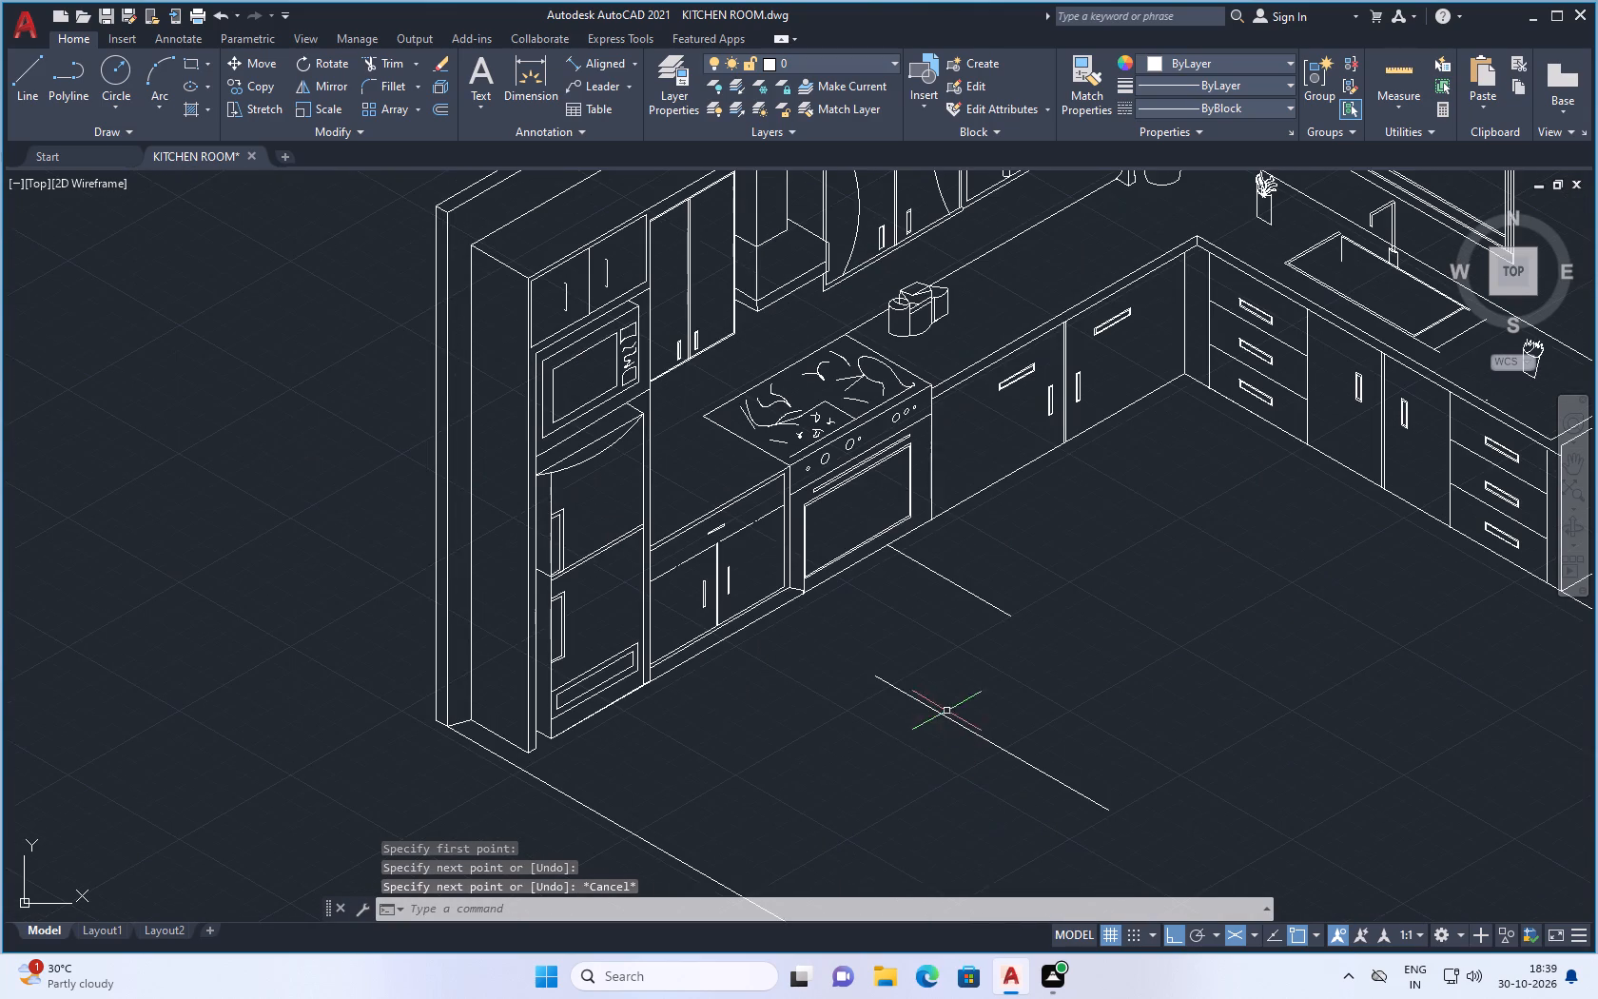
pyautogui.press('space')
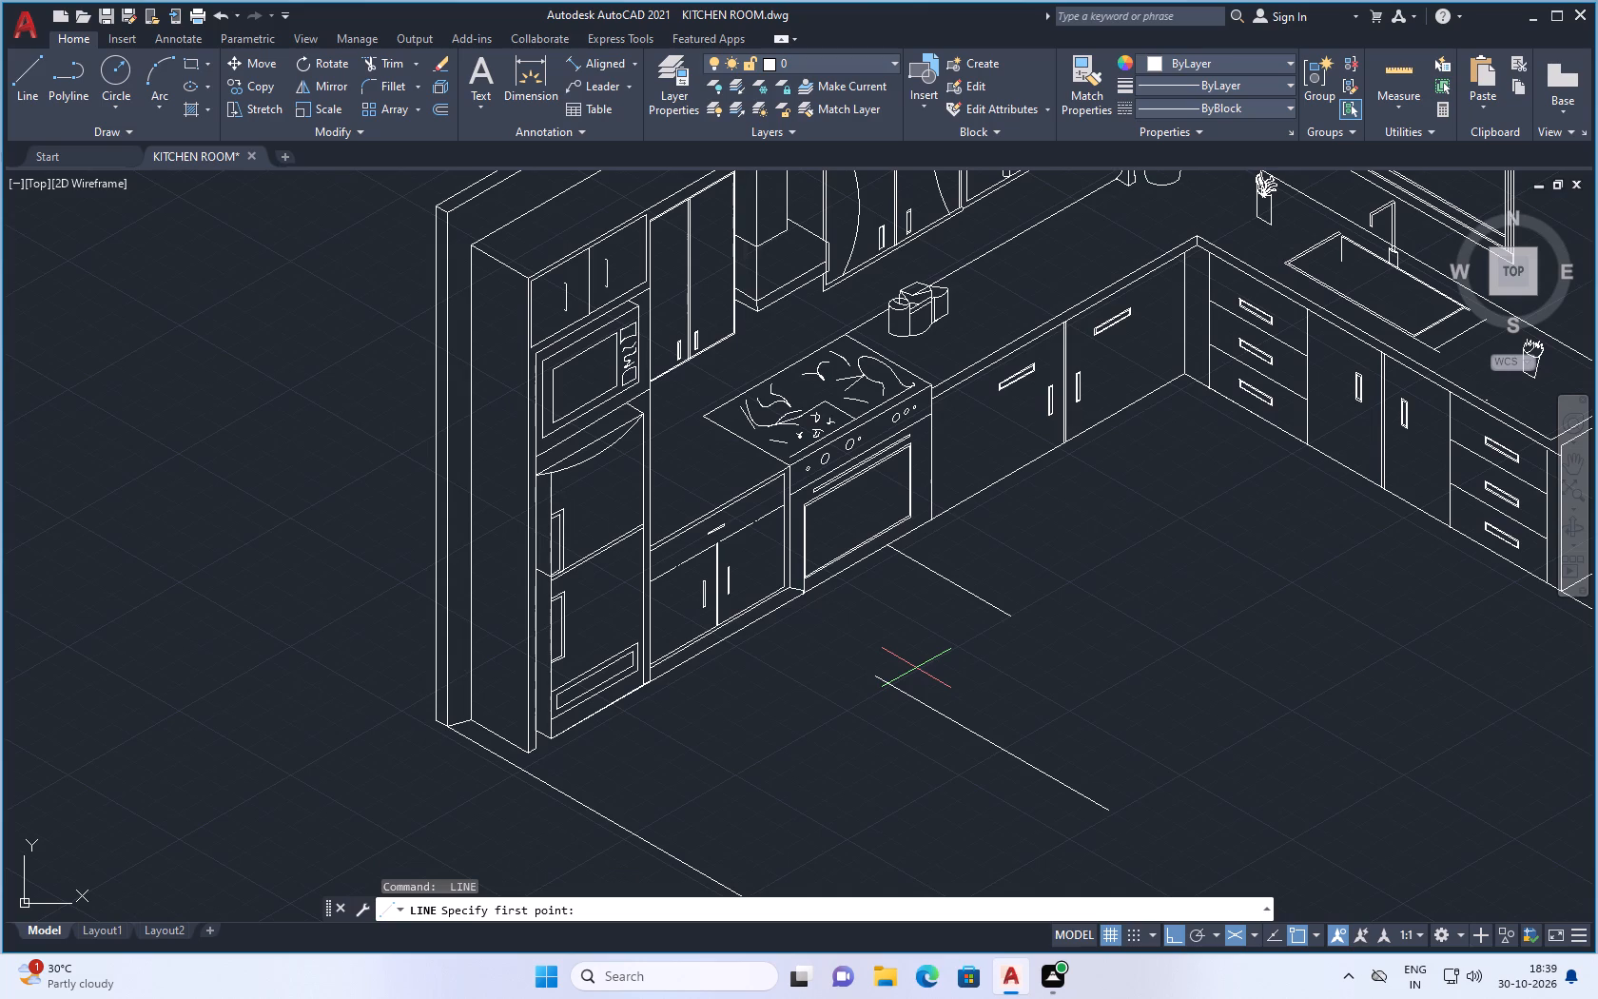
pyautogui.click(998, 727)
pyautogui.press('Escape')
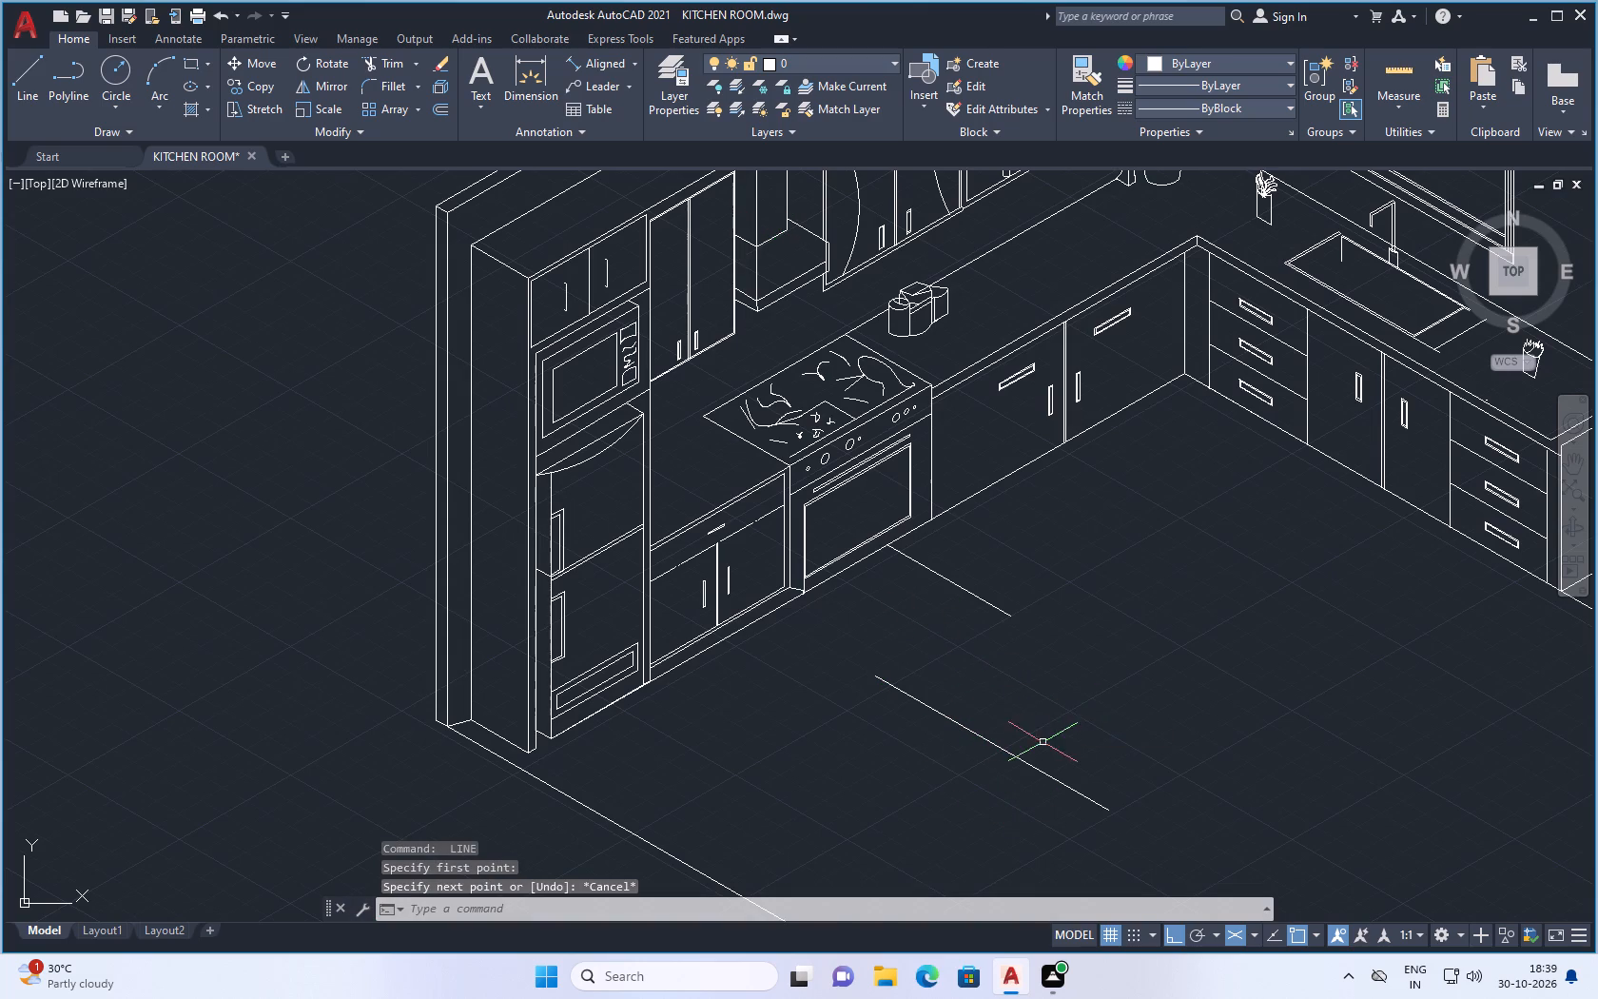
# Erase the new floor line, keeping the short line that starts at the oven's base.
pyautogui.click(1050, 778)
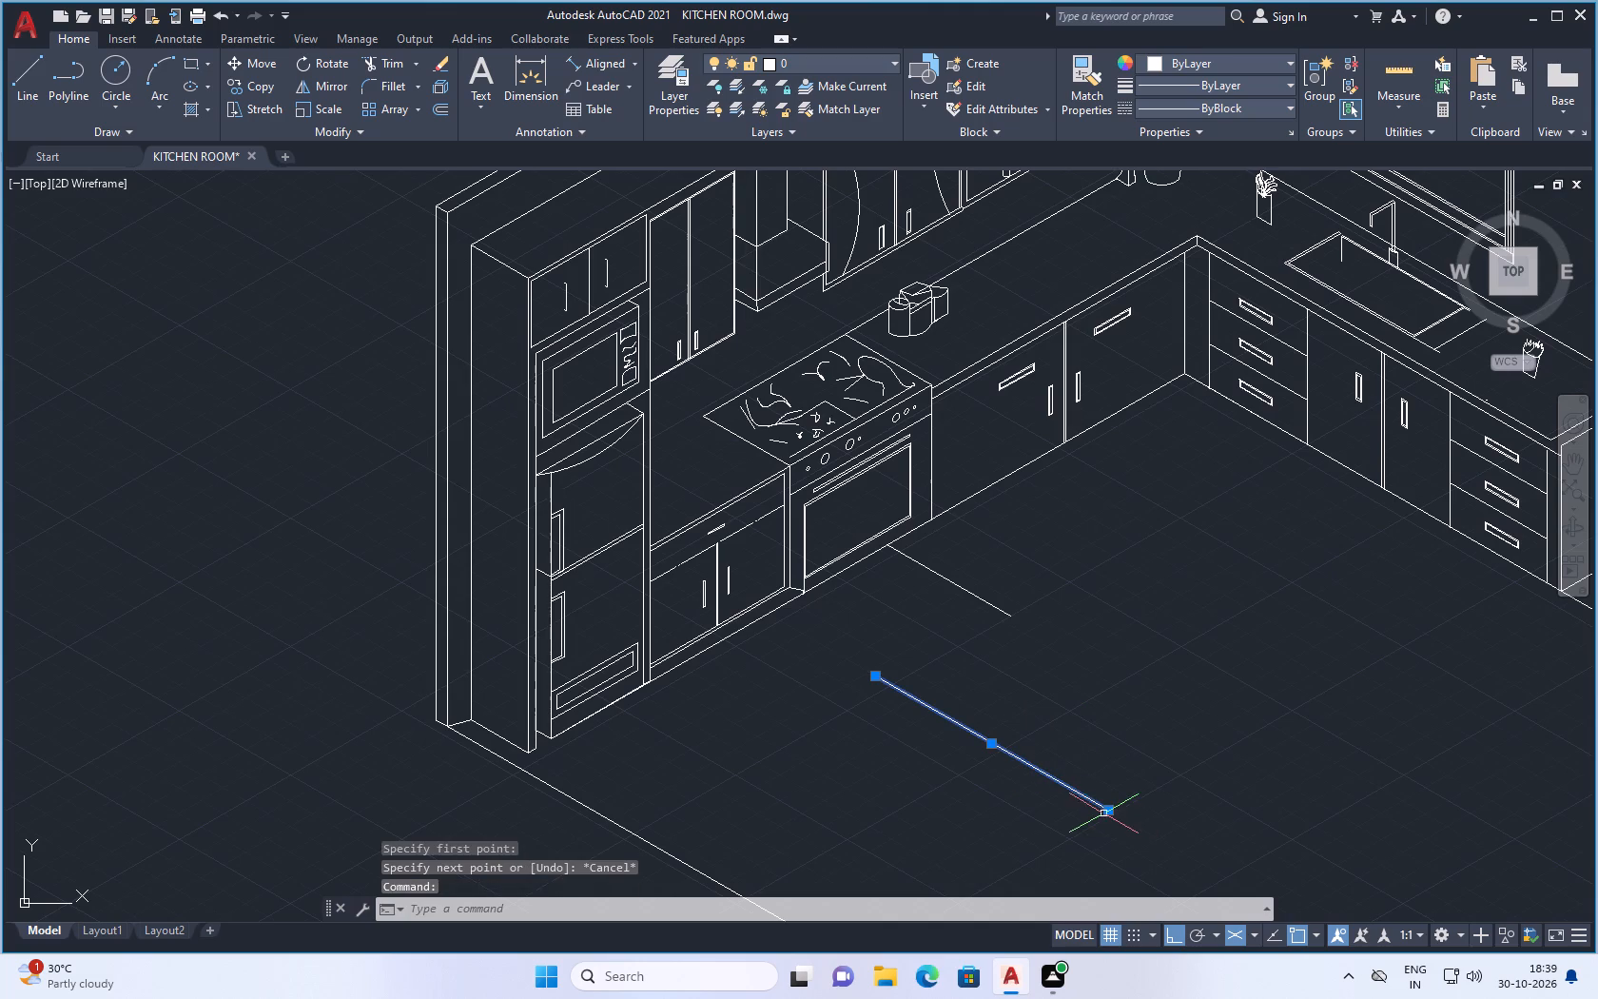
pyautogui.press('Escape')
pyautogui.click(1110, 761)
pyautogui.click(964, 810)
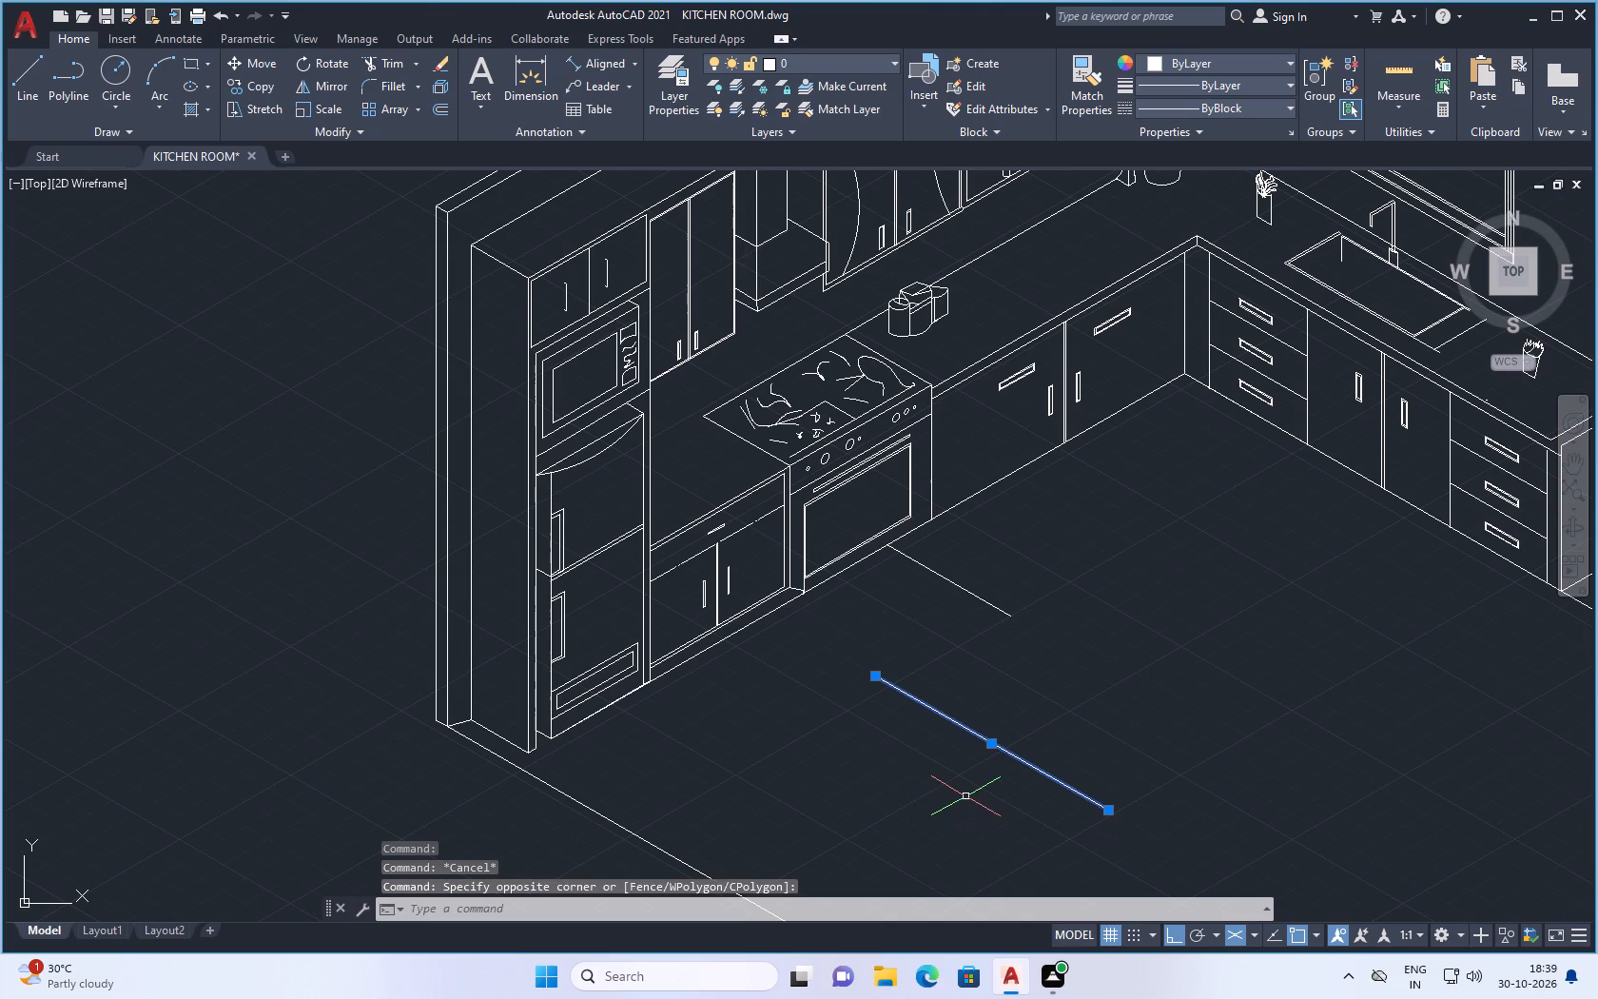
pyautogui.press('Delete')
# Draw a line about 108 units long at 330° on the floor, just in front of the short line at the oven's base.
pyautogui.click(21, 56)
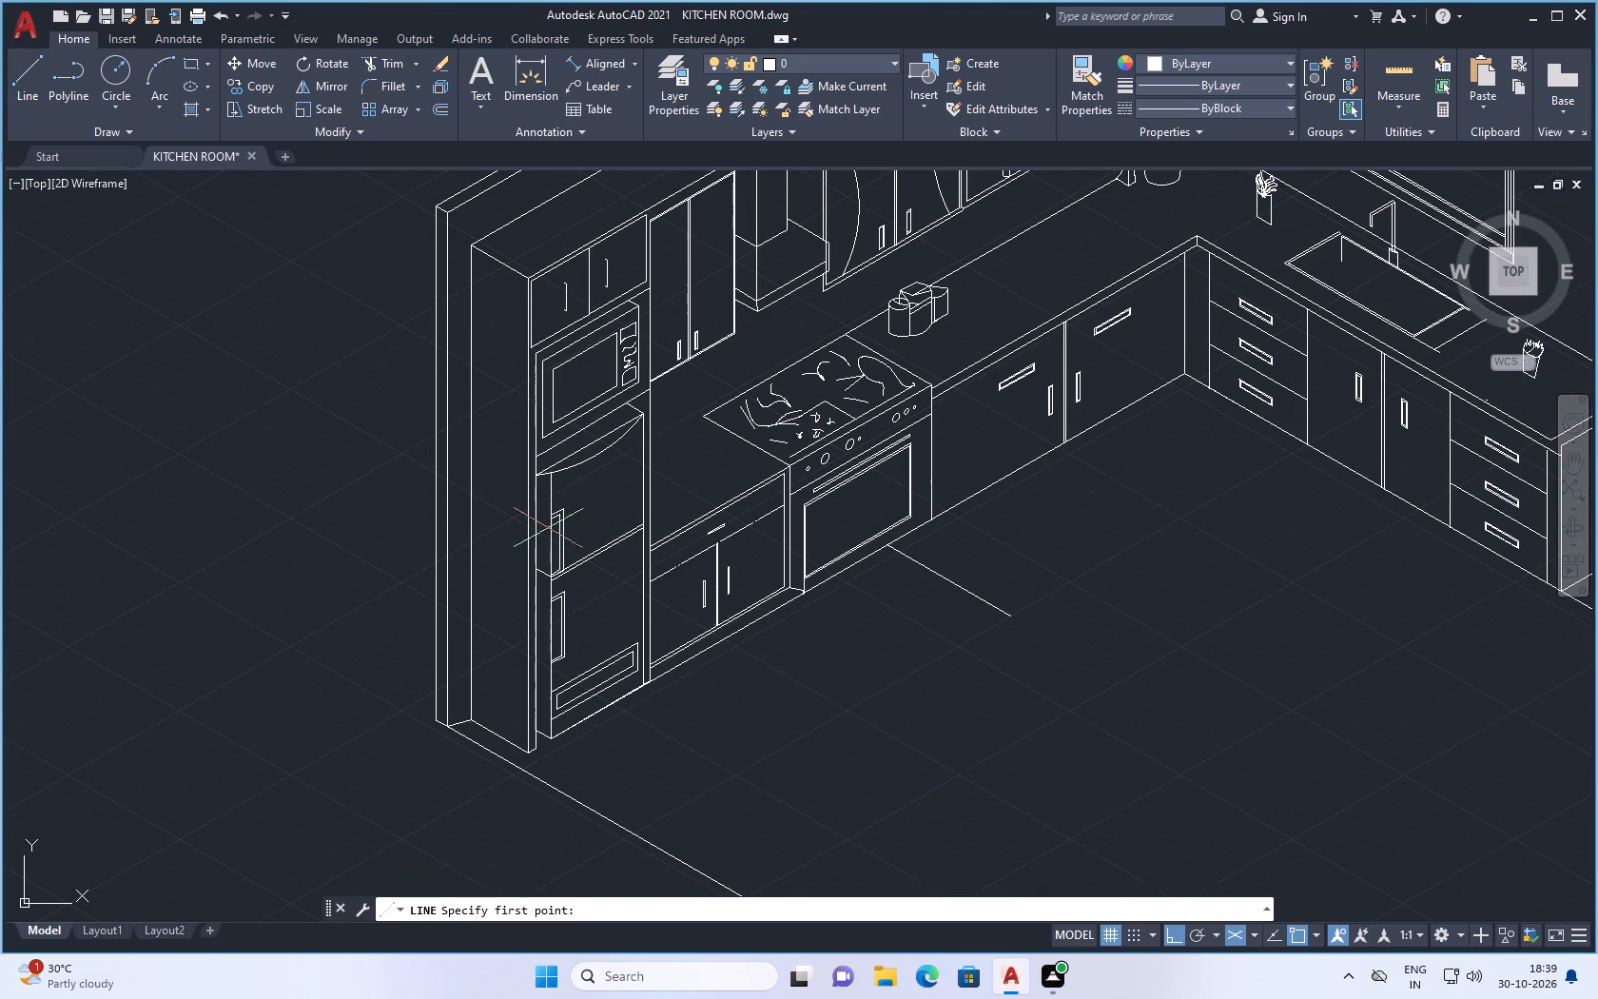
pyautogui.moveTo(876, 657); pyautogui.dragTo(886, 677)
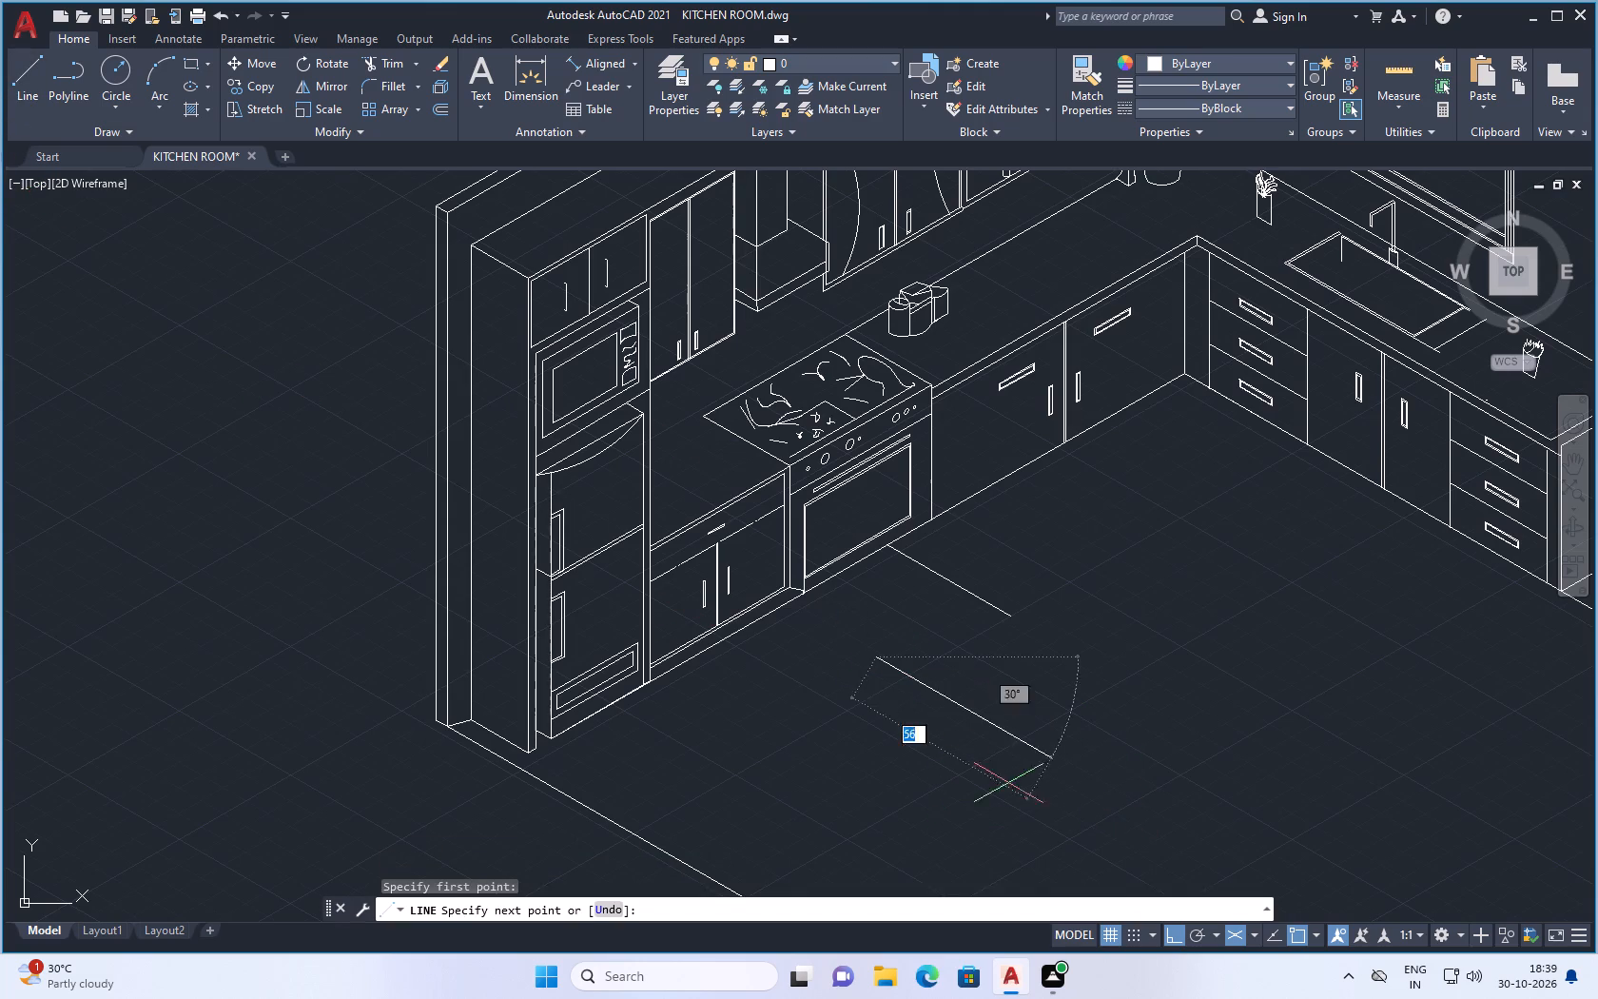
pyautogui.scroll(-2, 1043, 832)
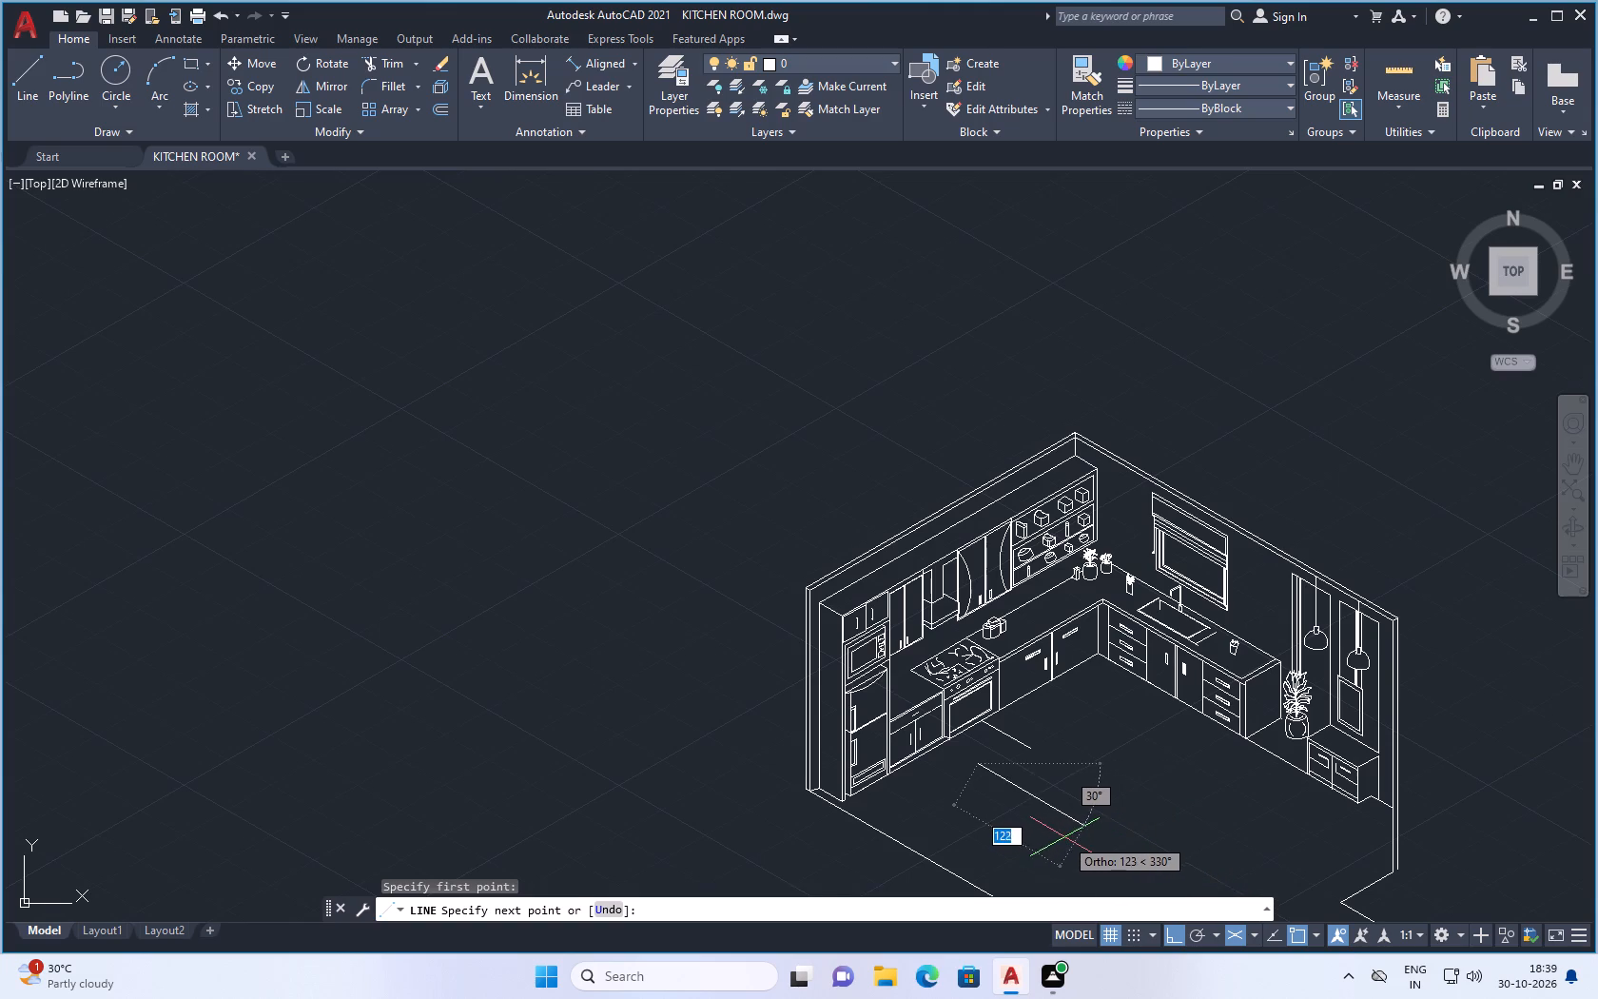
pyautogui.scroll(1, 1063, 835)
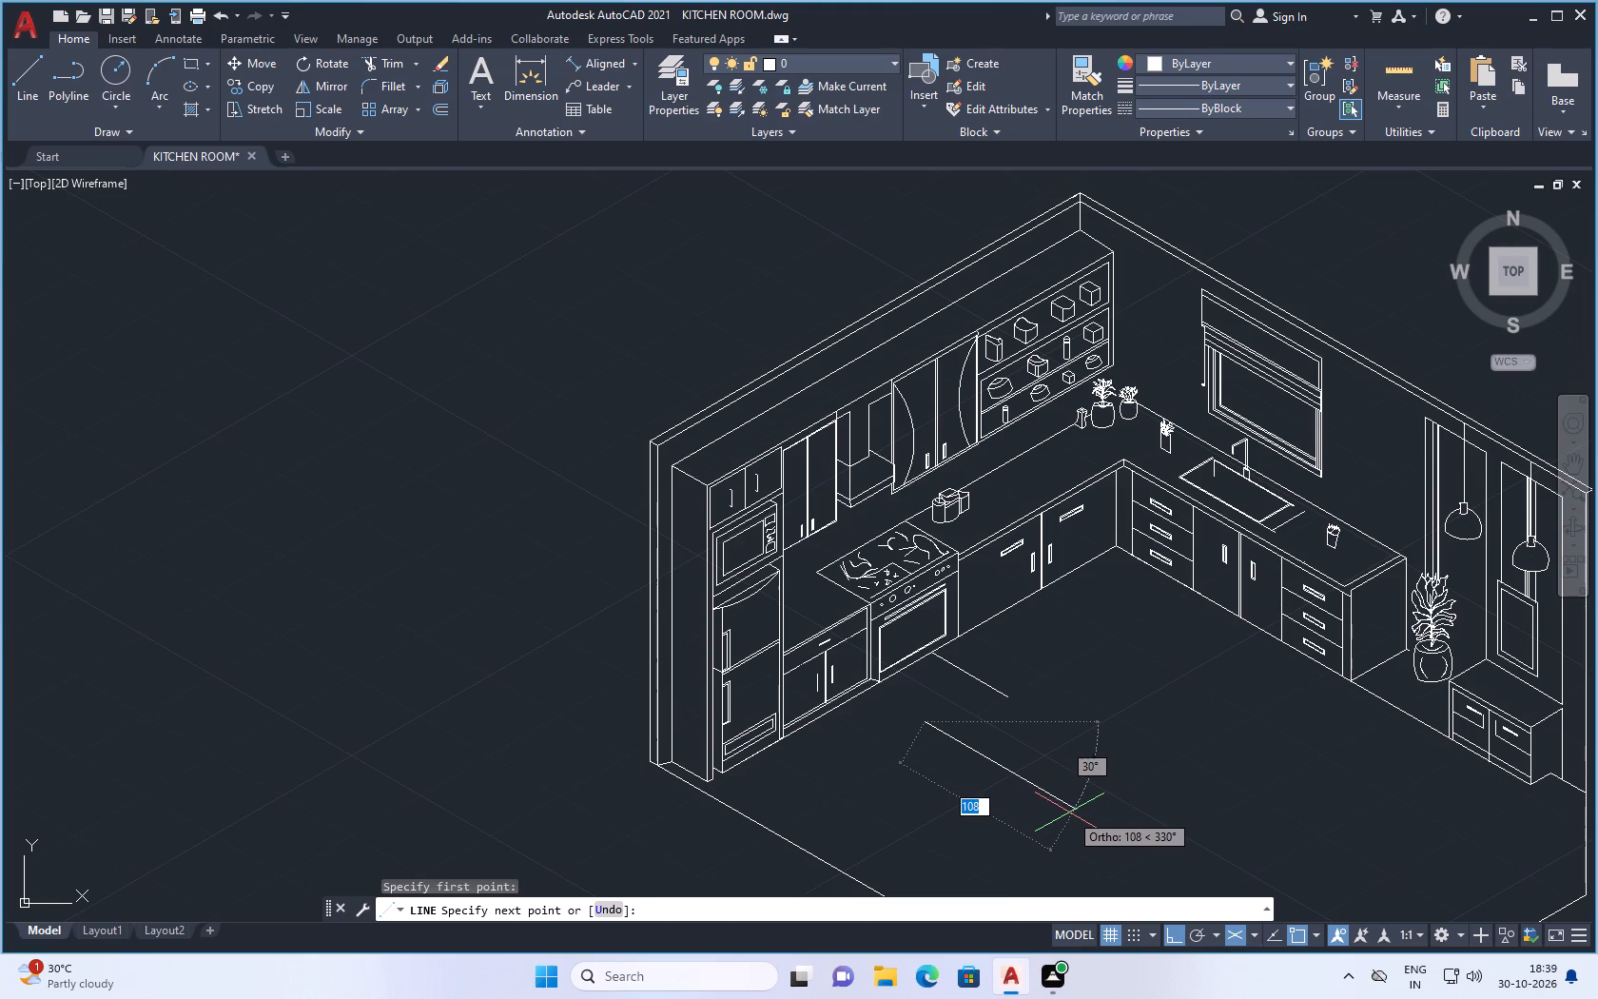
pyautogui.click(1069, 813)
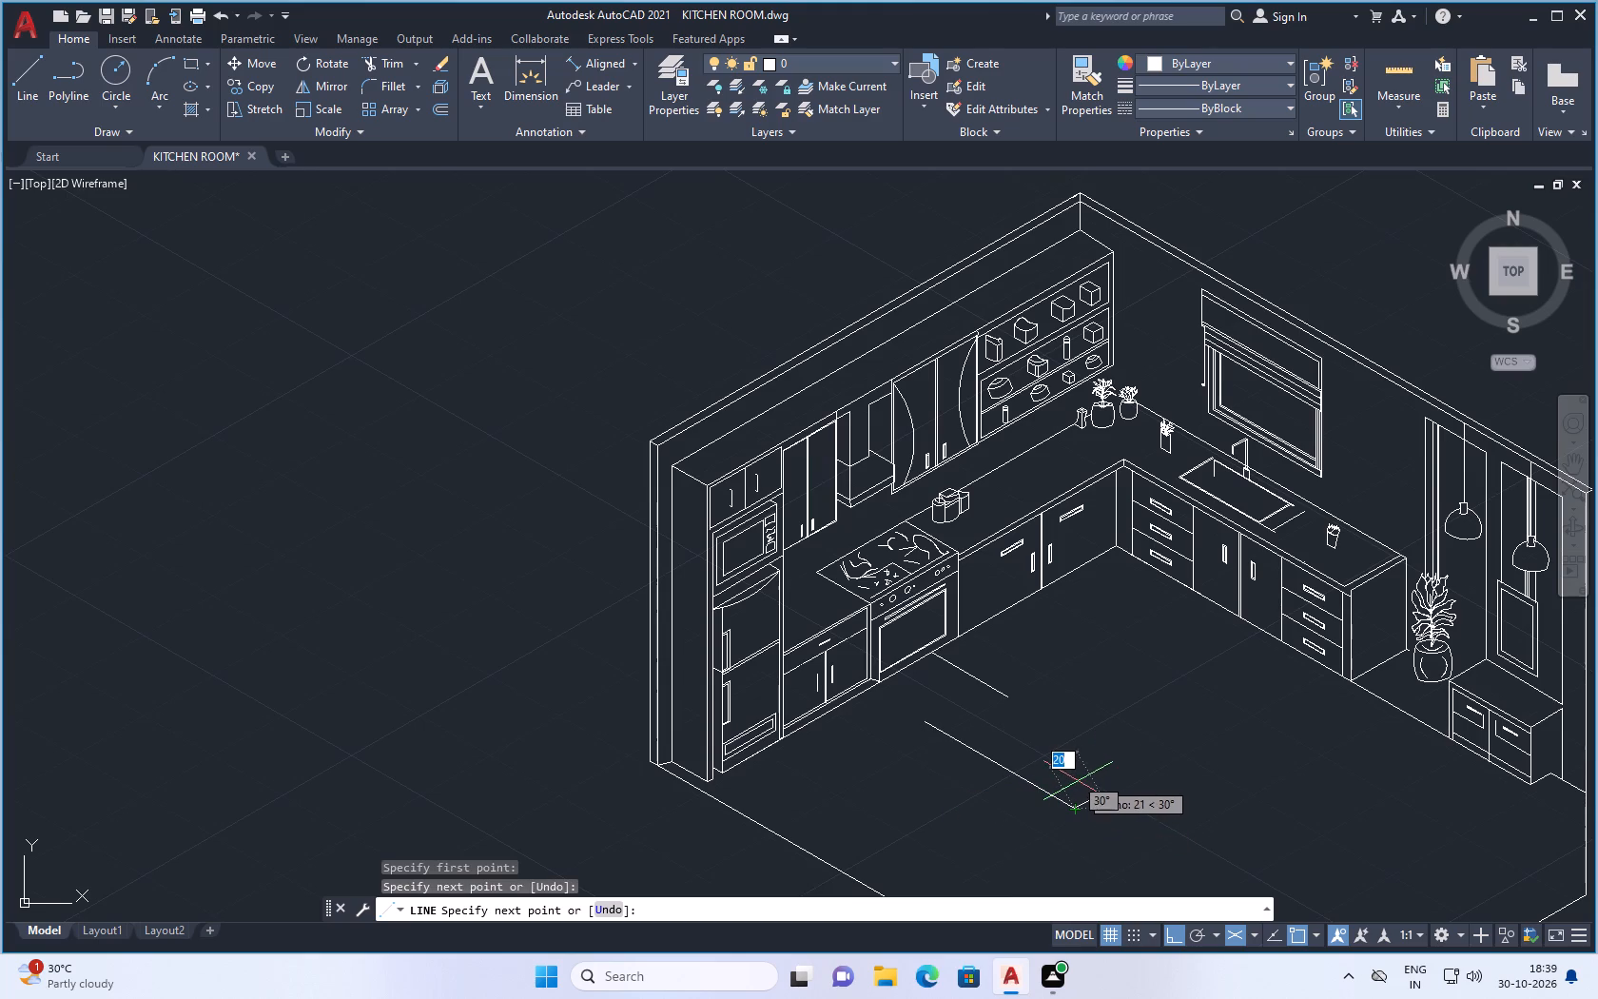
# Draw a vertical line about 70 units high in the left isoplane, upward from the floor line's end farther from the oven.
pyautogui.click(1245, 931)
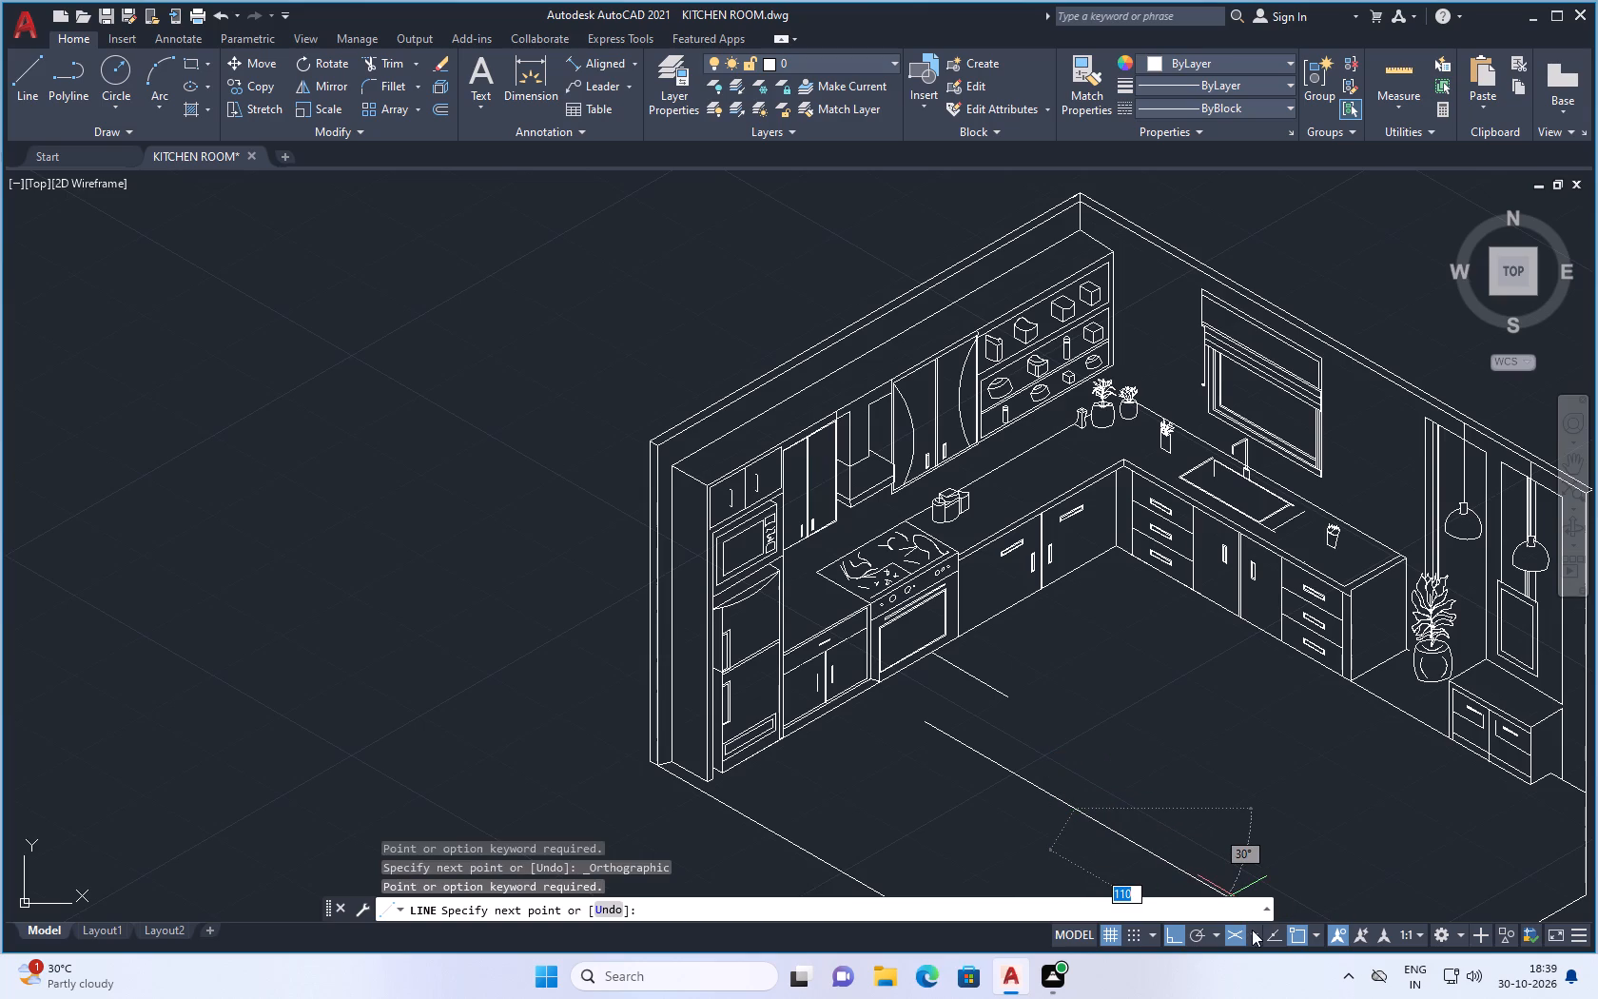
pyautogui.click(1255, 934)
pyautogui.click(1255, 848)
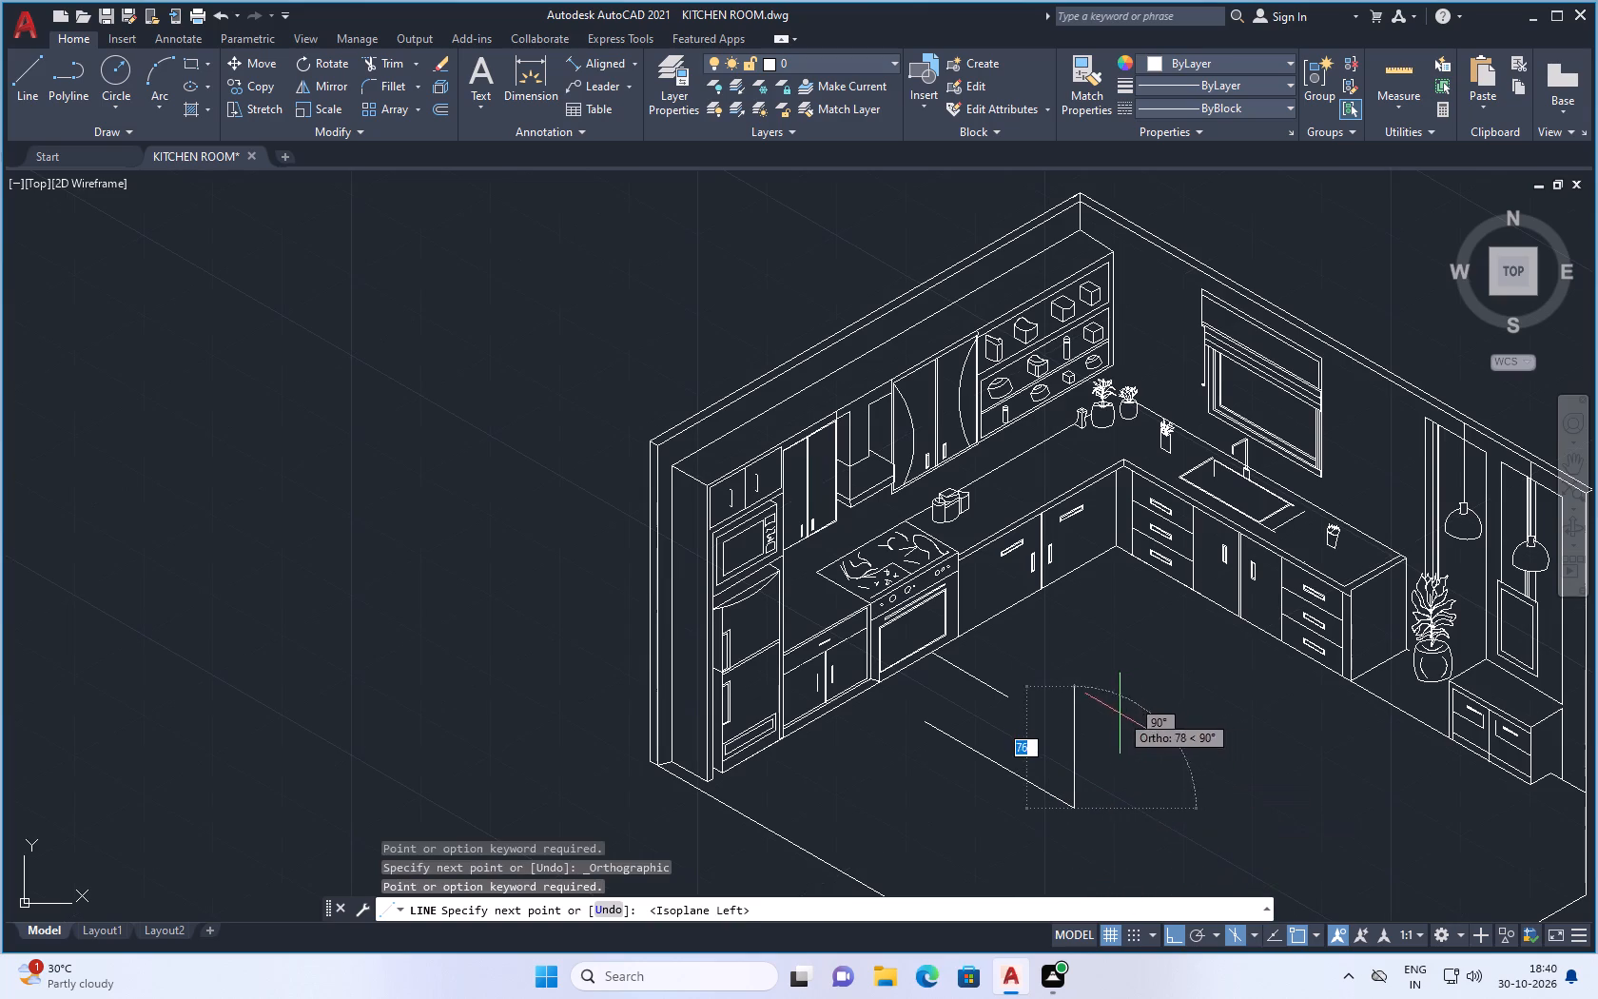
pyautogui.scroll(-1, 1076, 759)
pyautogui.scroll(1, 1079, 729)
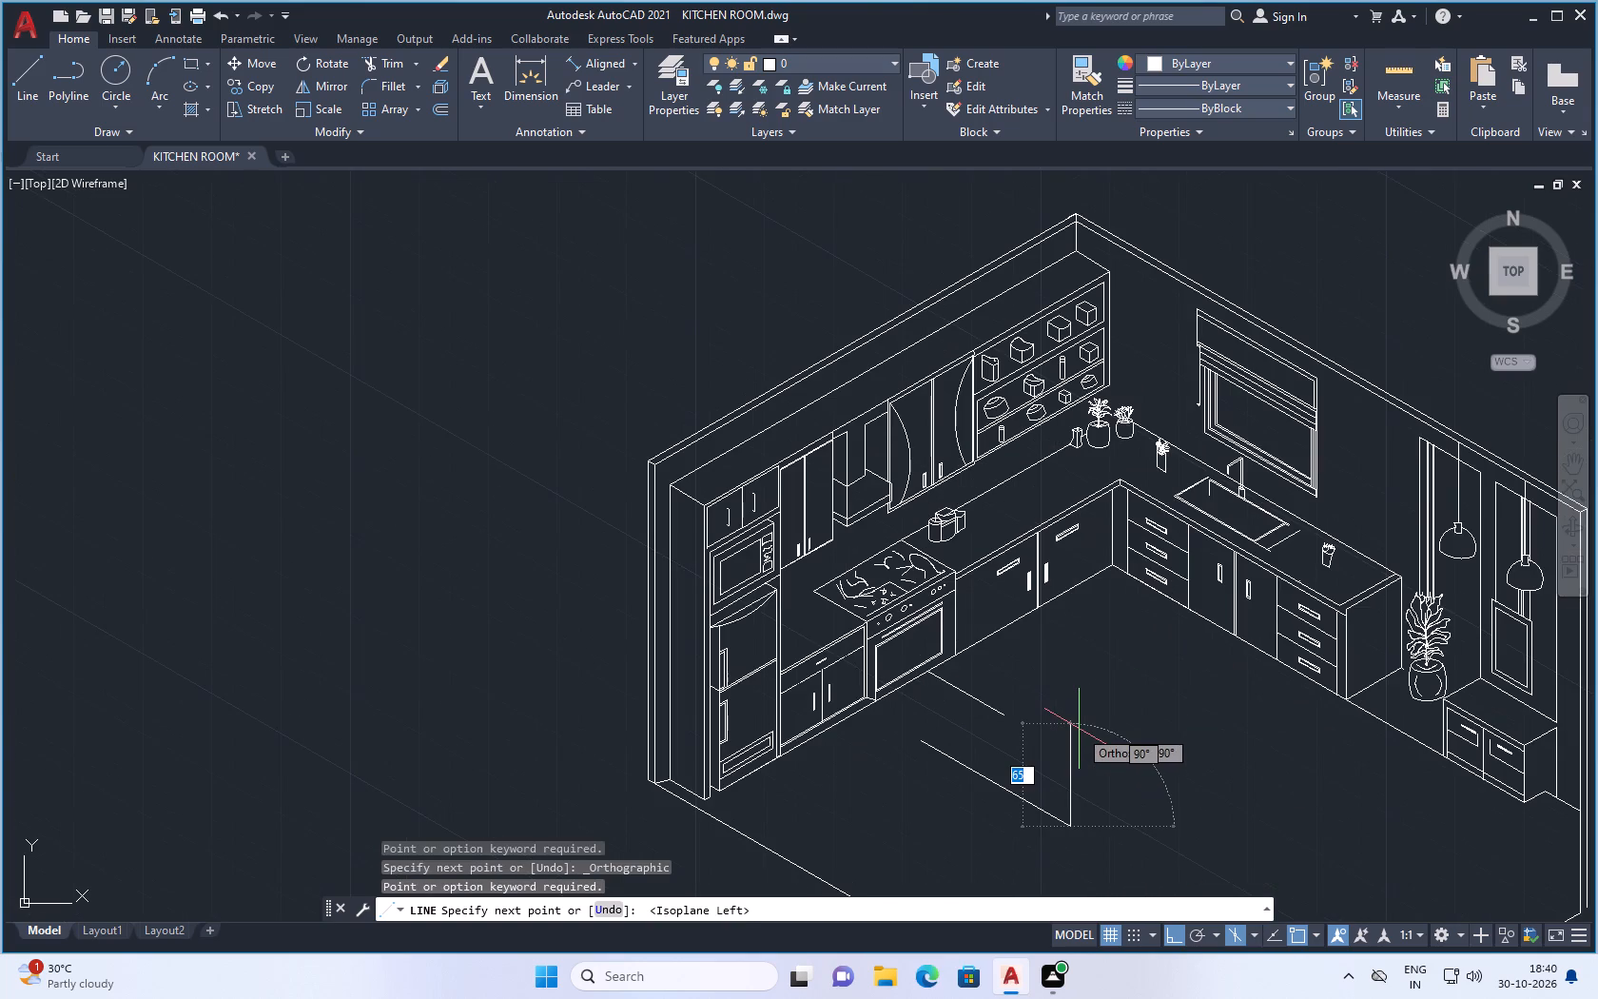
pyautogui.click(1083, 719)
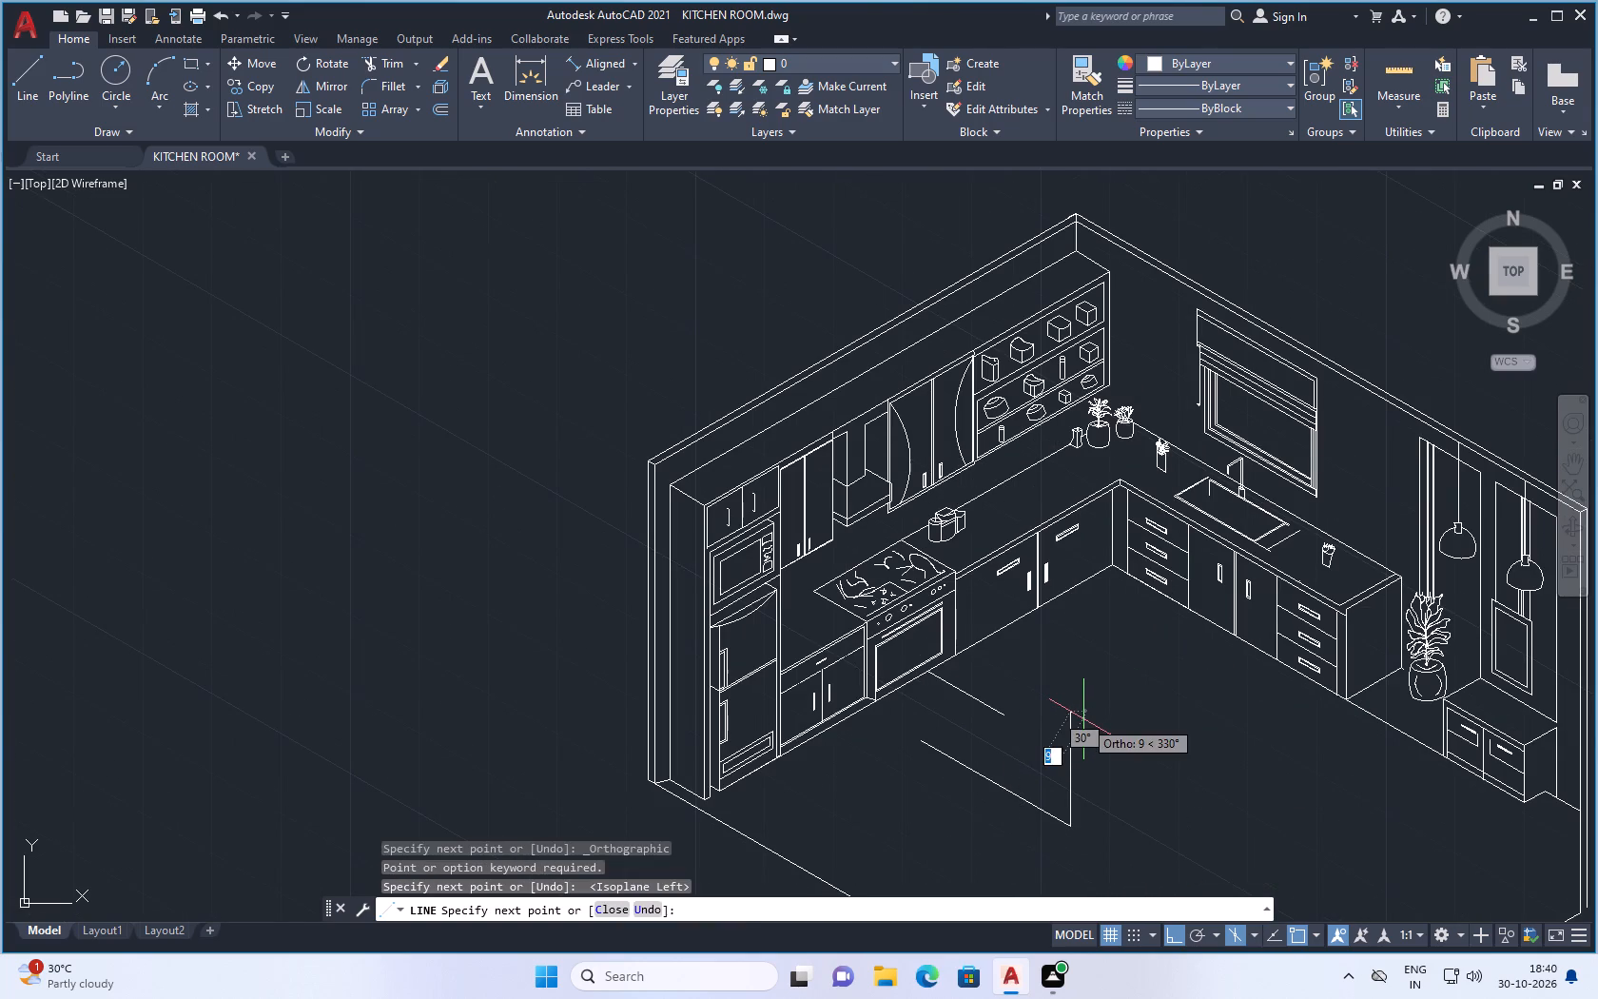
pyautogui.press('Escape')
# Draw a vertical line about 47 units high from the floor line's oven-side end up to the oven door's lower edge.
pyautogui.press('space')
pyautogui.scroll(2, 883, 750)
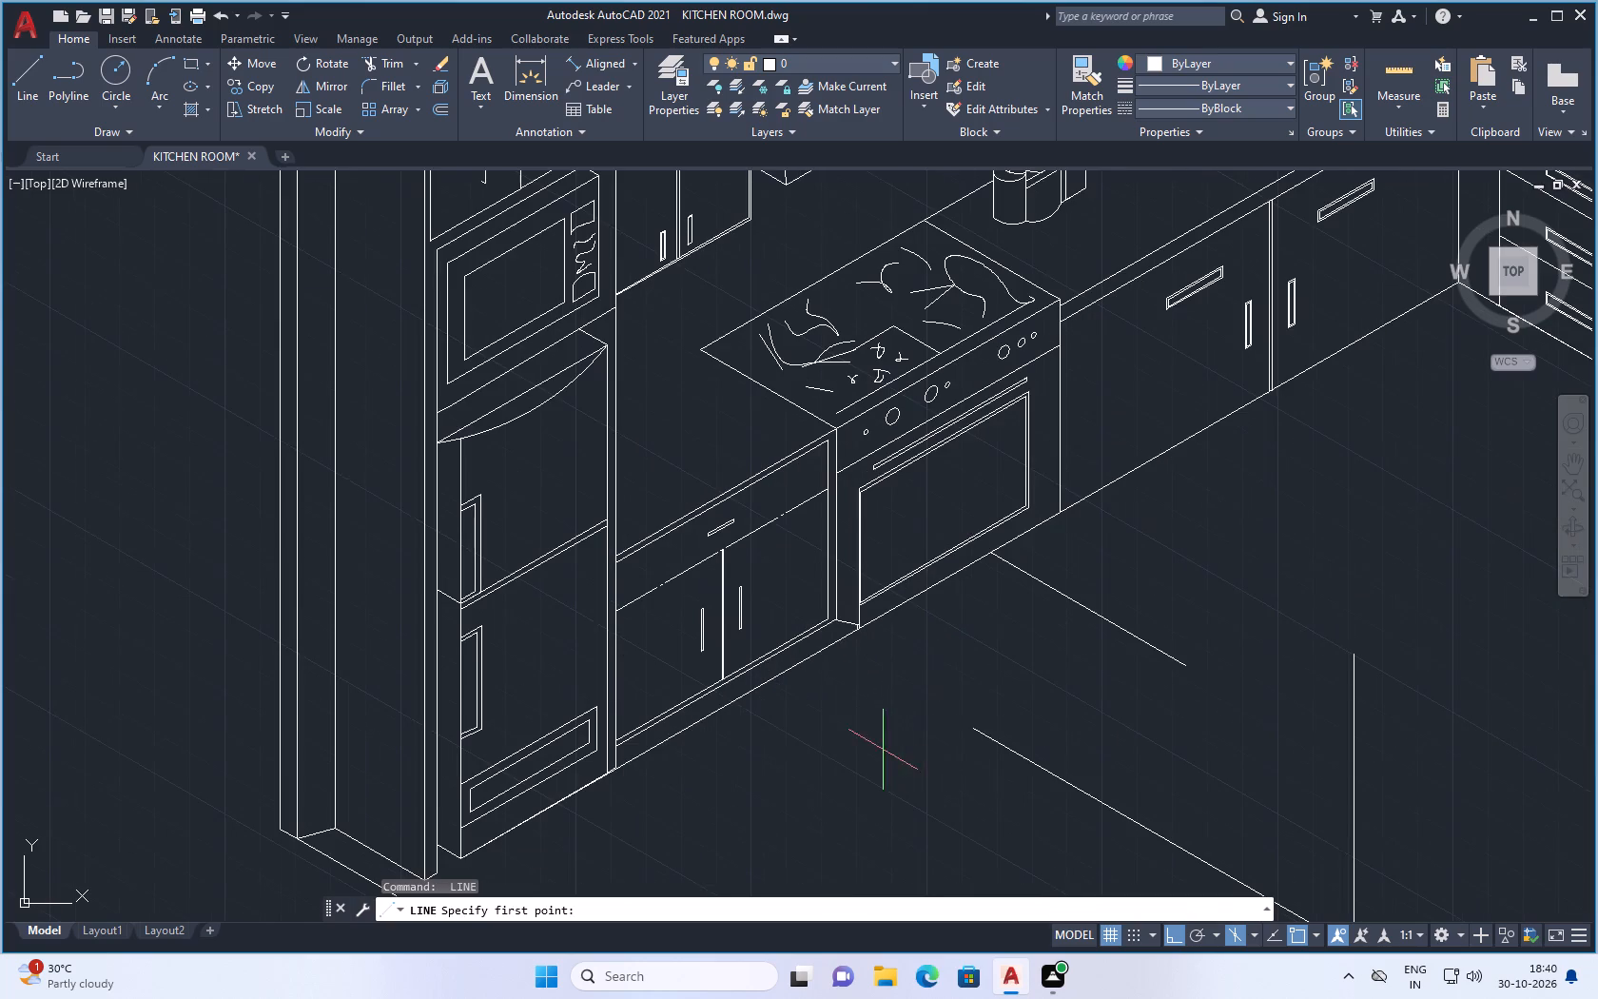
pyautogui.click(977, 725)
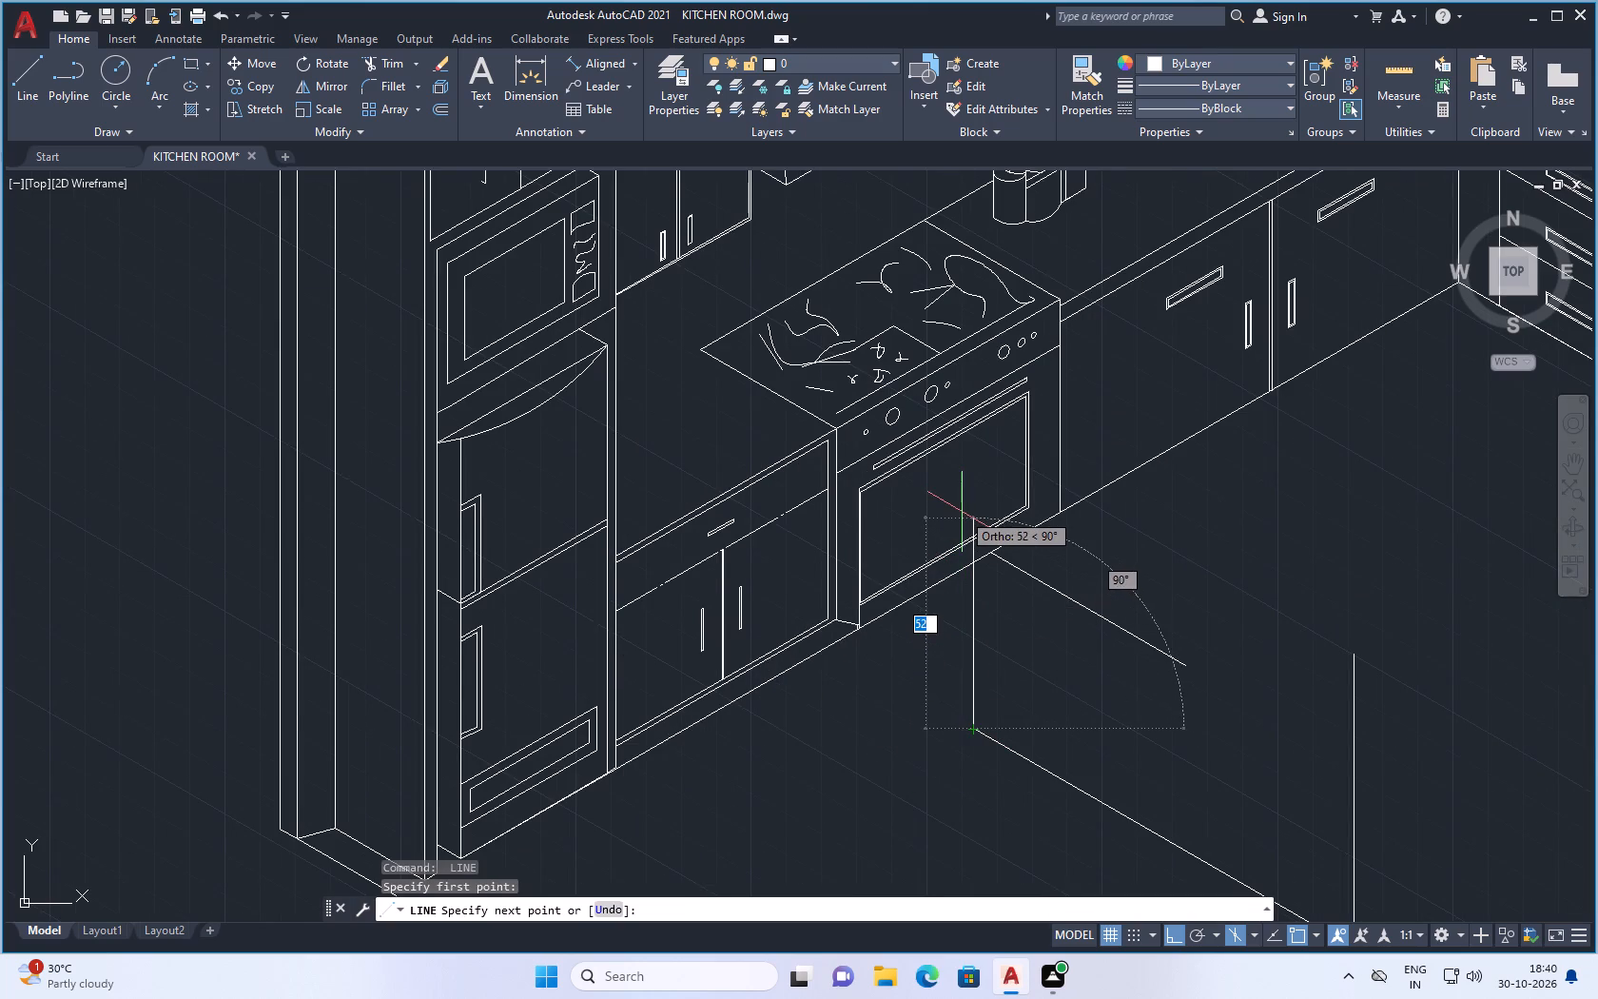
pyautogui.scroll(1, 968, 544)
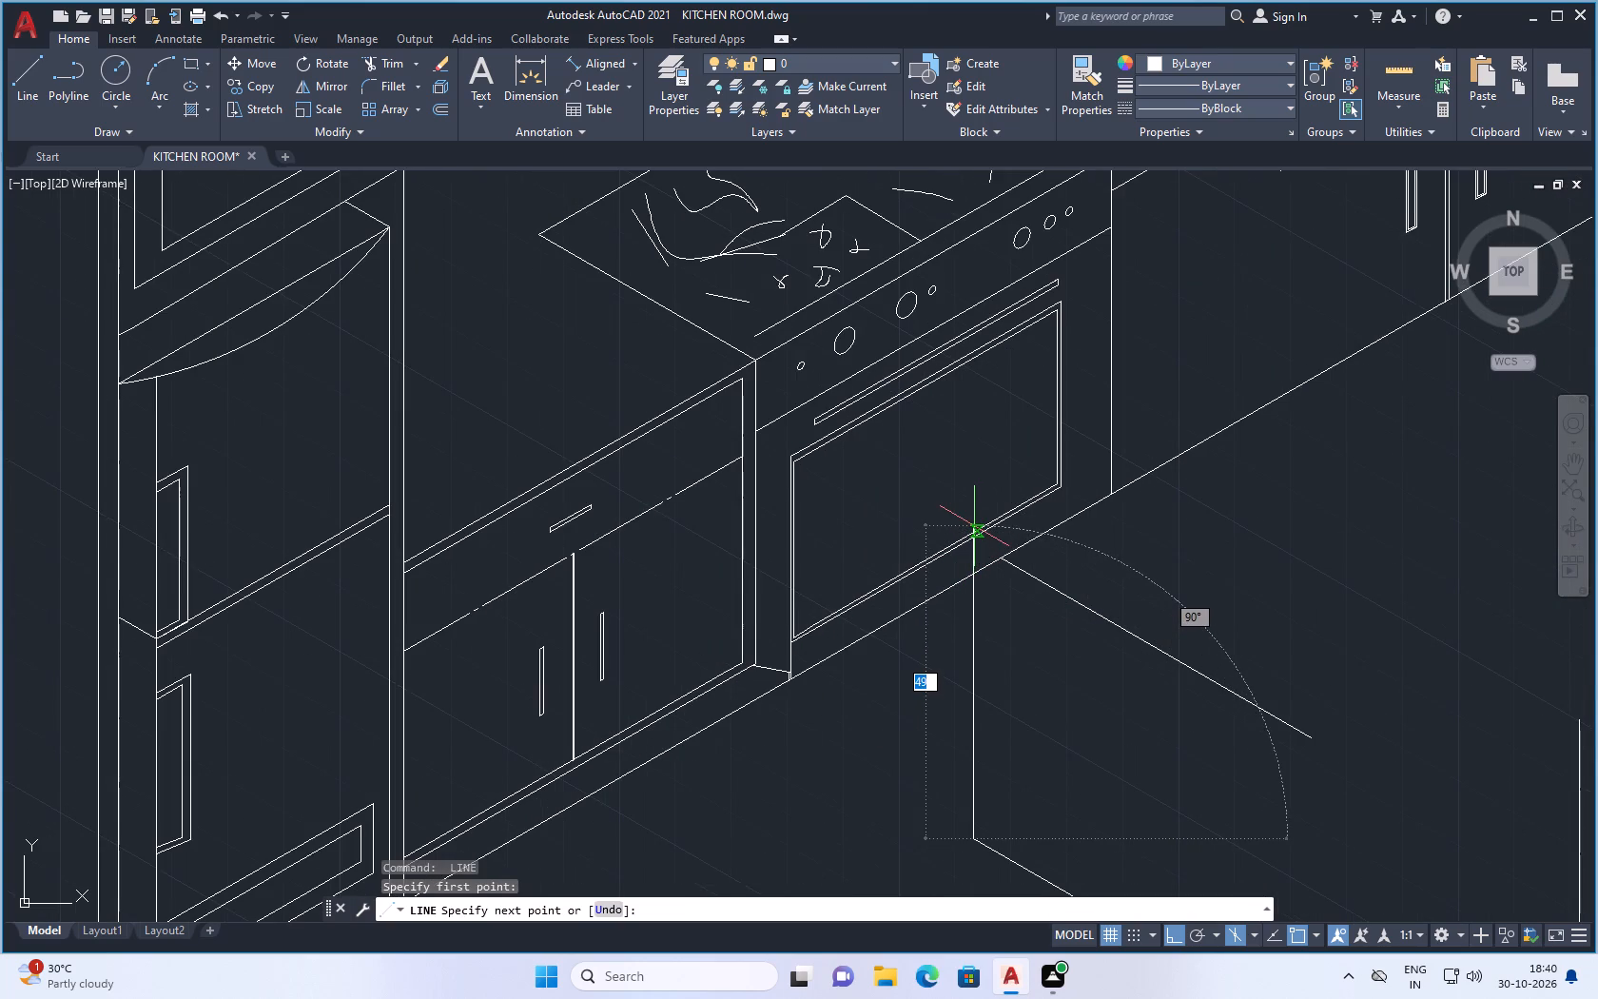
pyautogui.scroll(1, 974, 529)
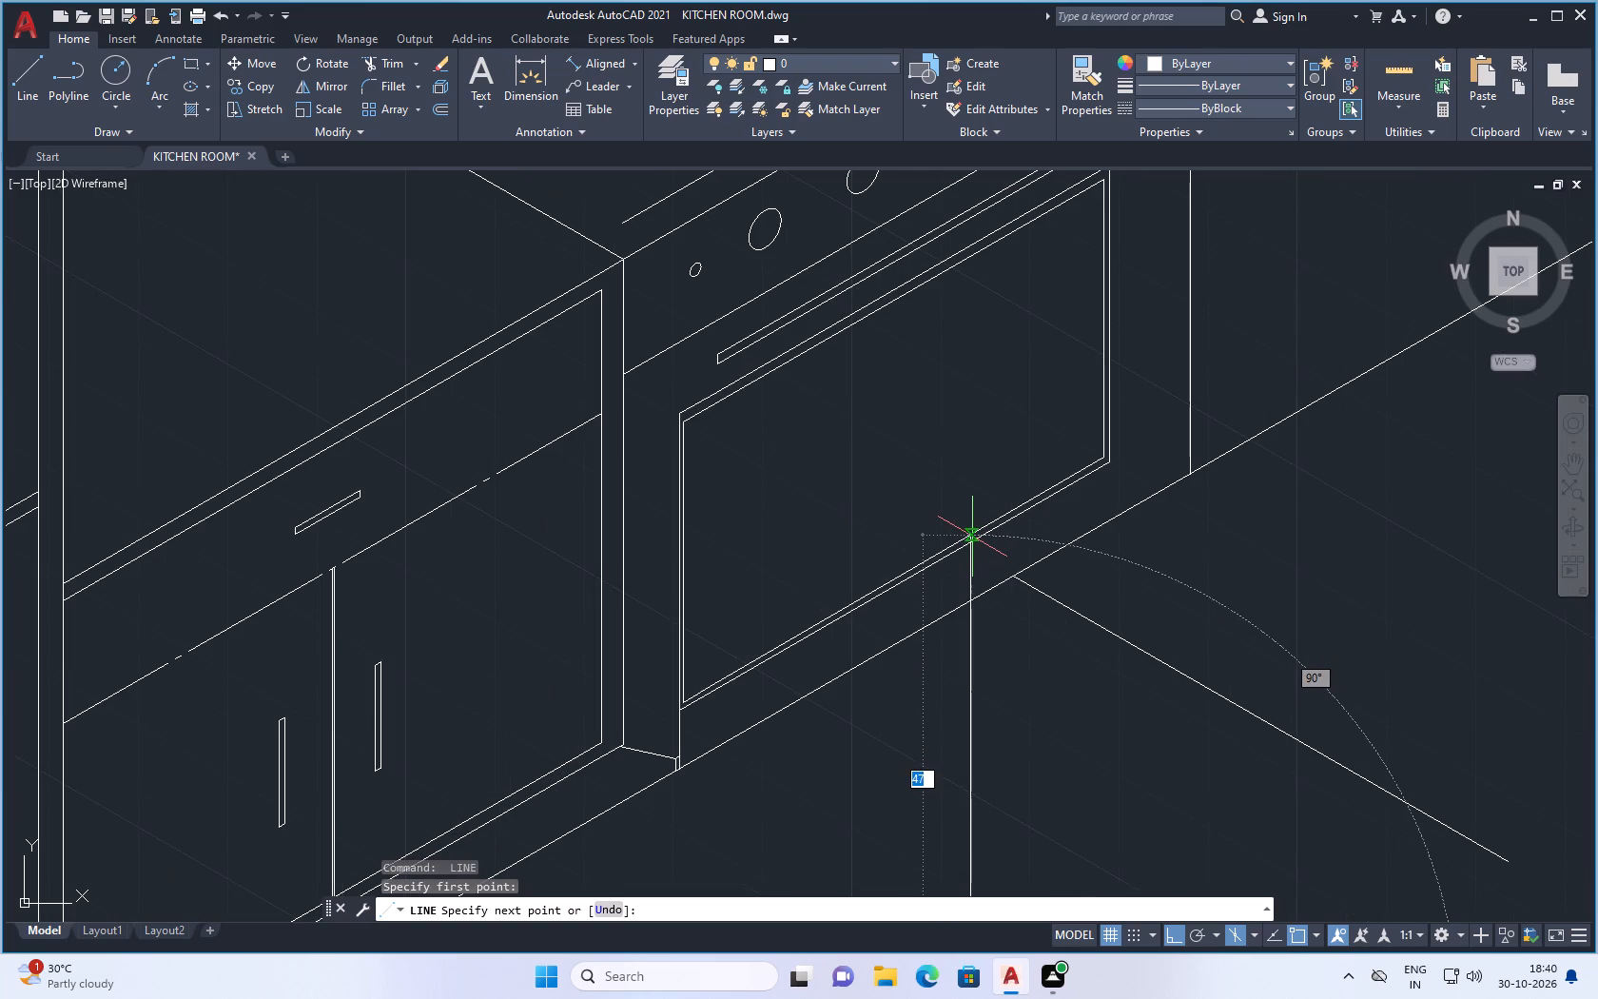
pyautogui.click(972, 537)
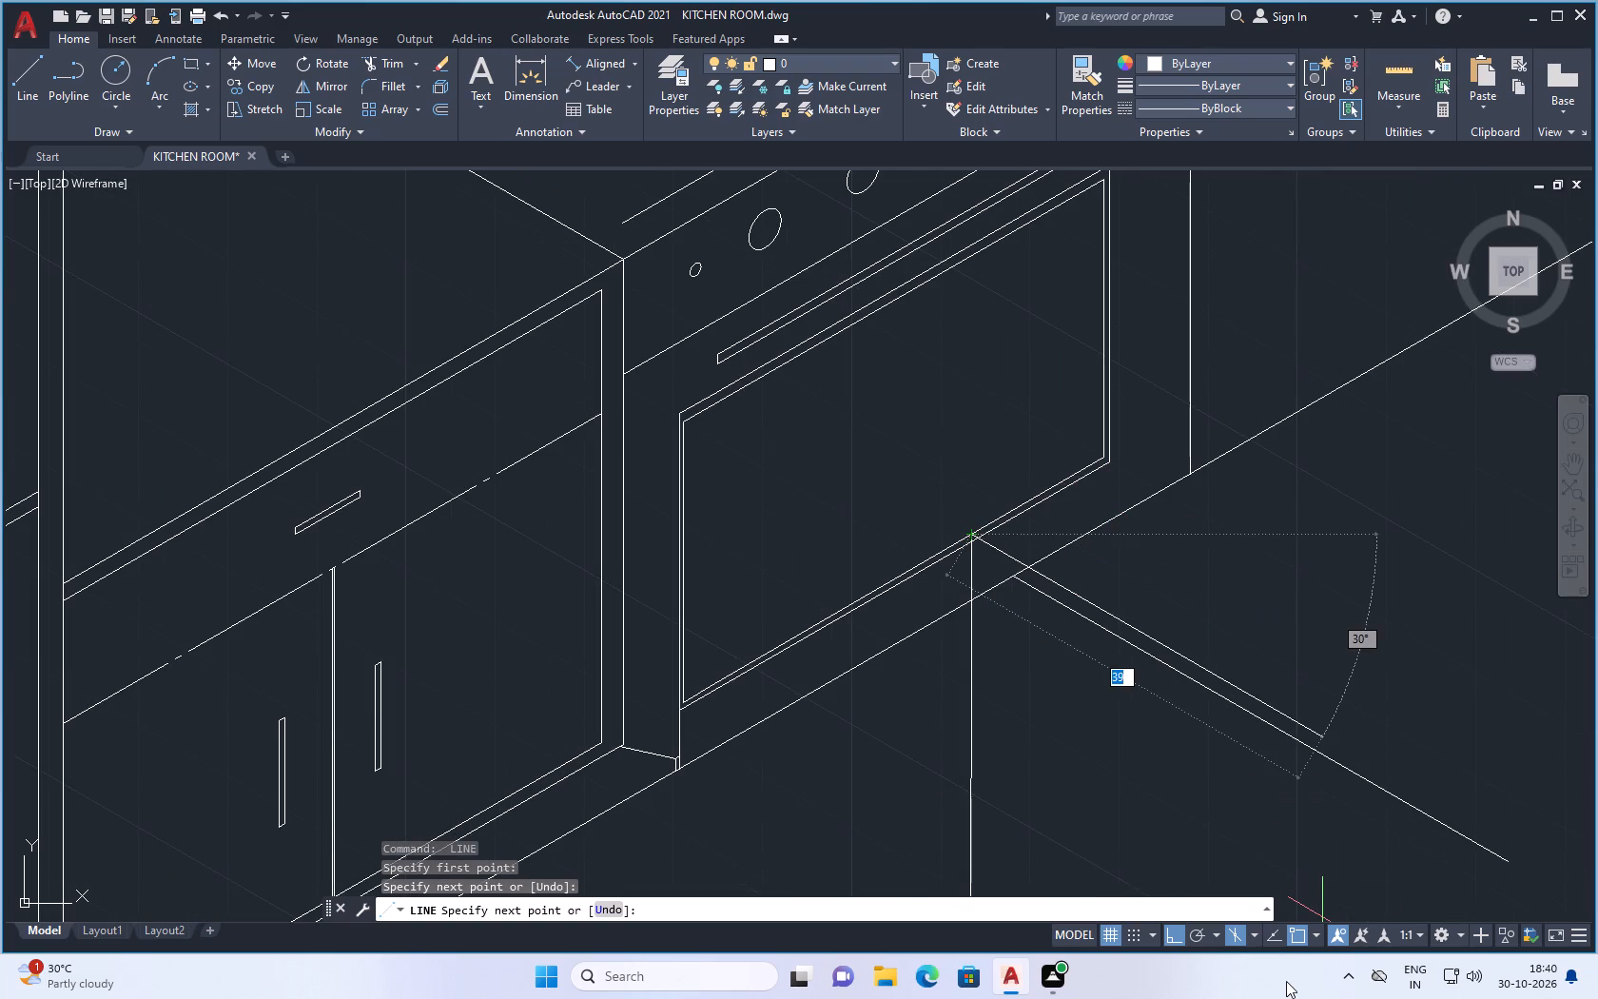
# Switch the isoplane to Right and end the line command without adding a segment.
pyautogui.click(1250, 934)
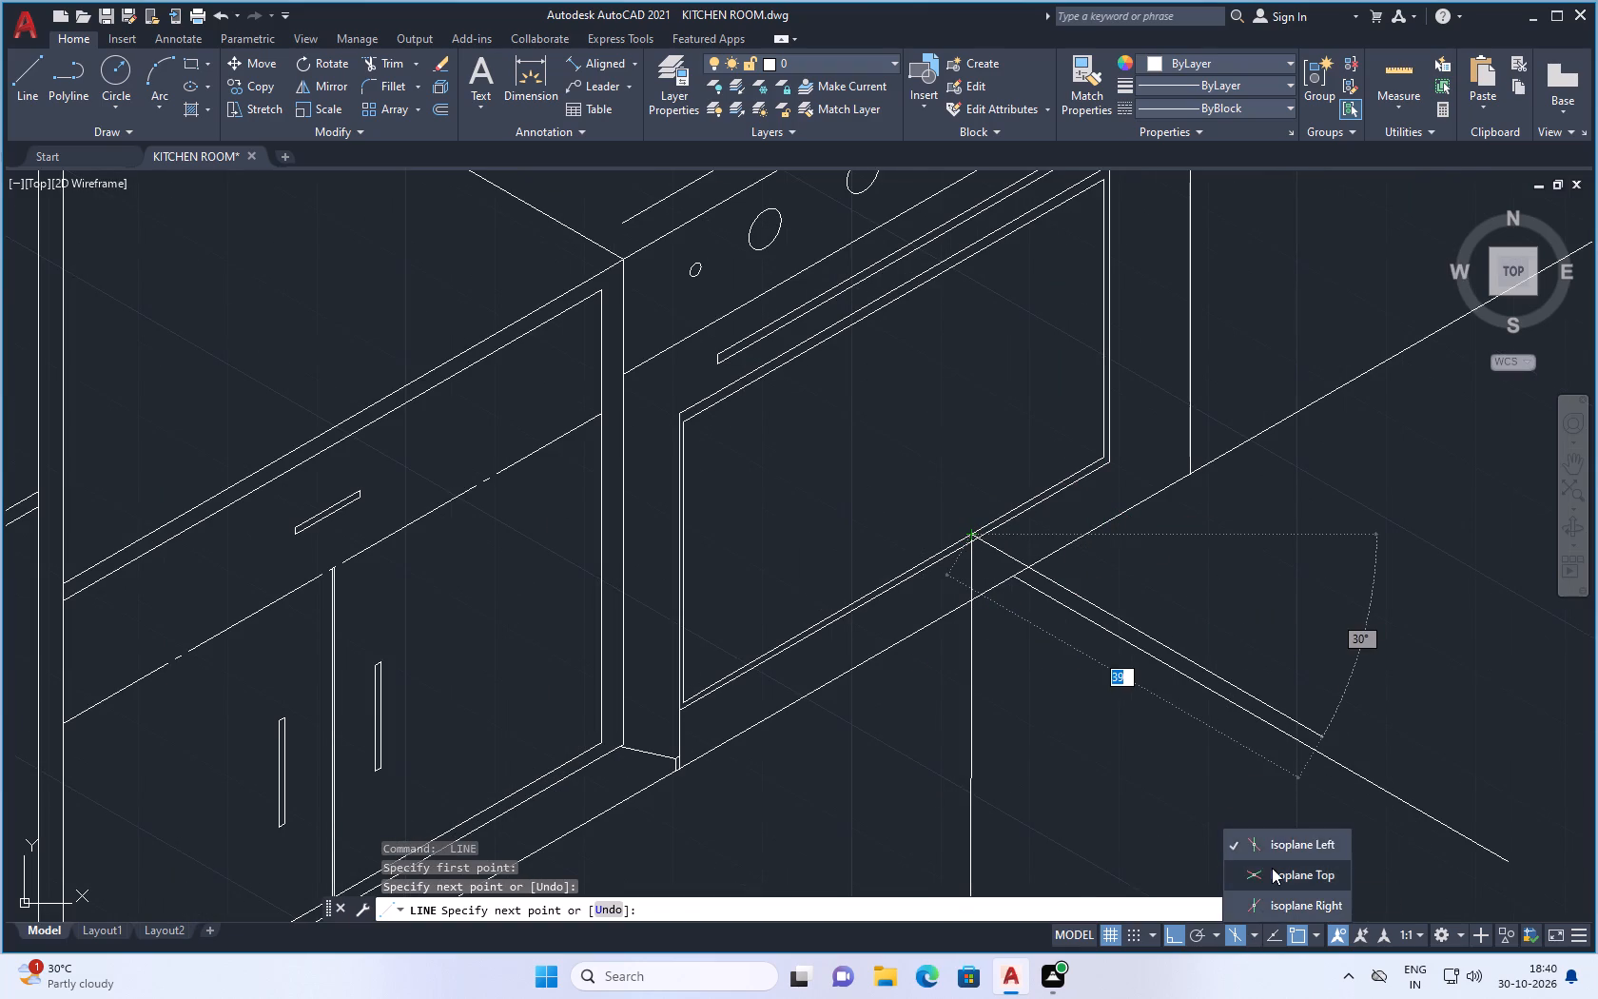
pyautogui.click(1272, 868)
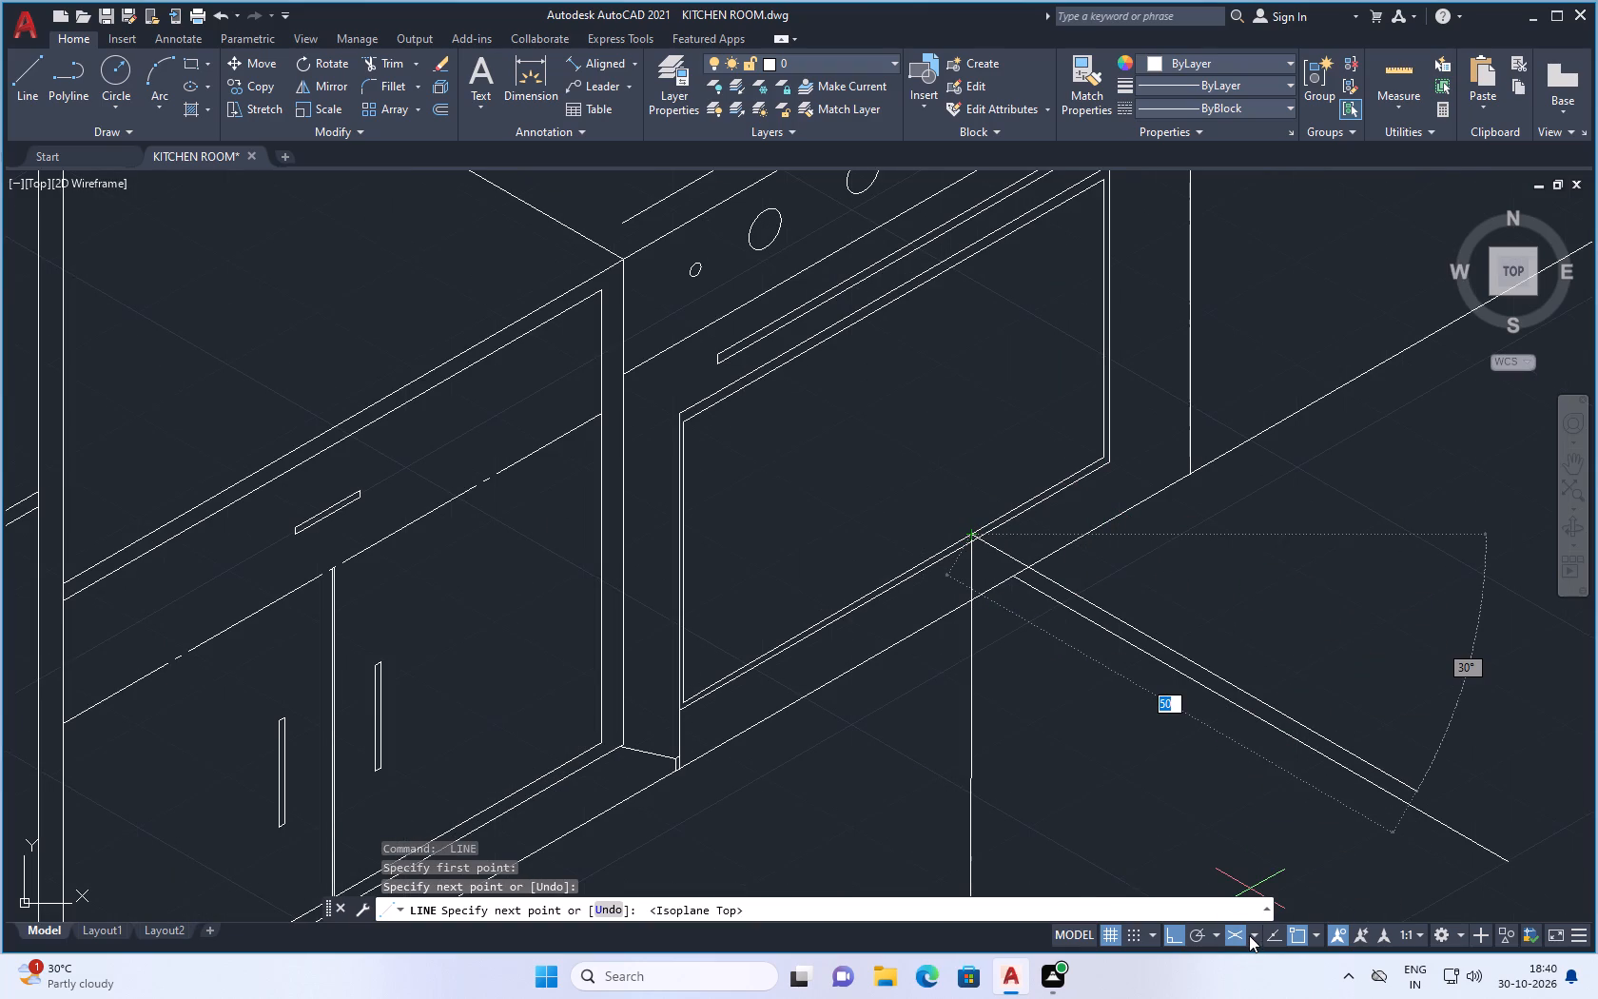
pyautogui.click(1249, 935)
pyautogui.click(1274, 846)
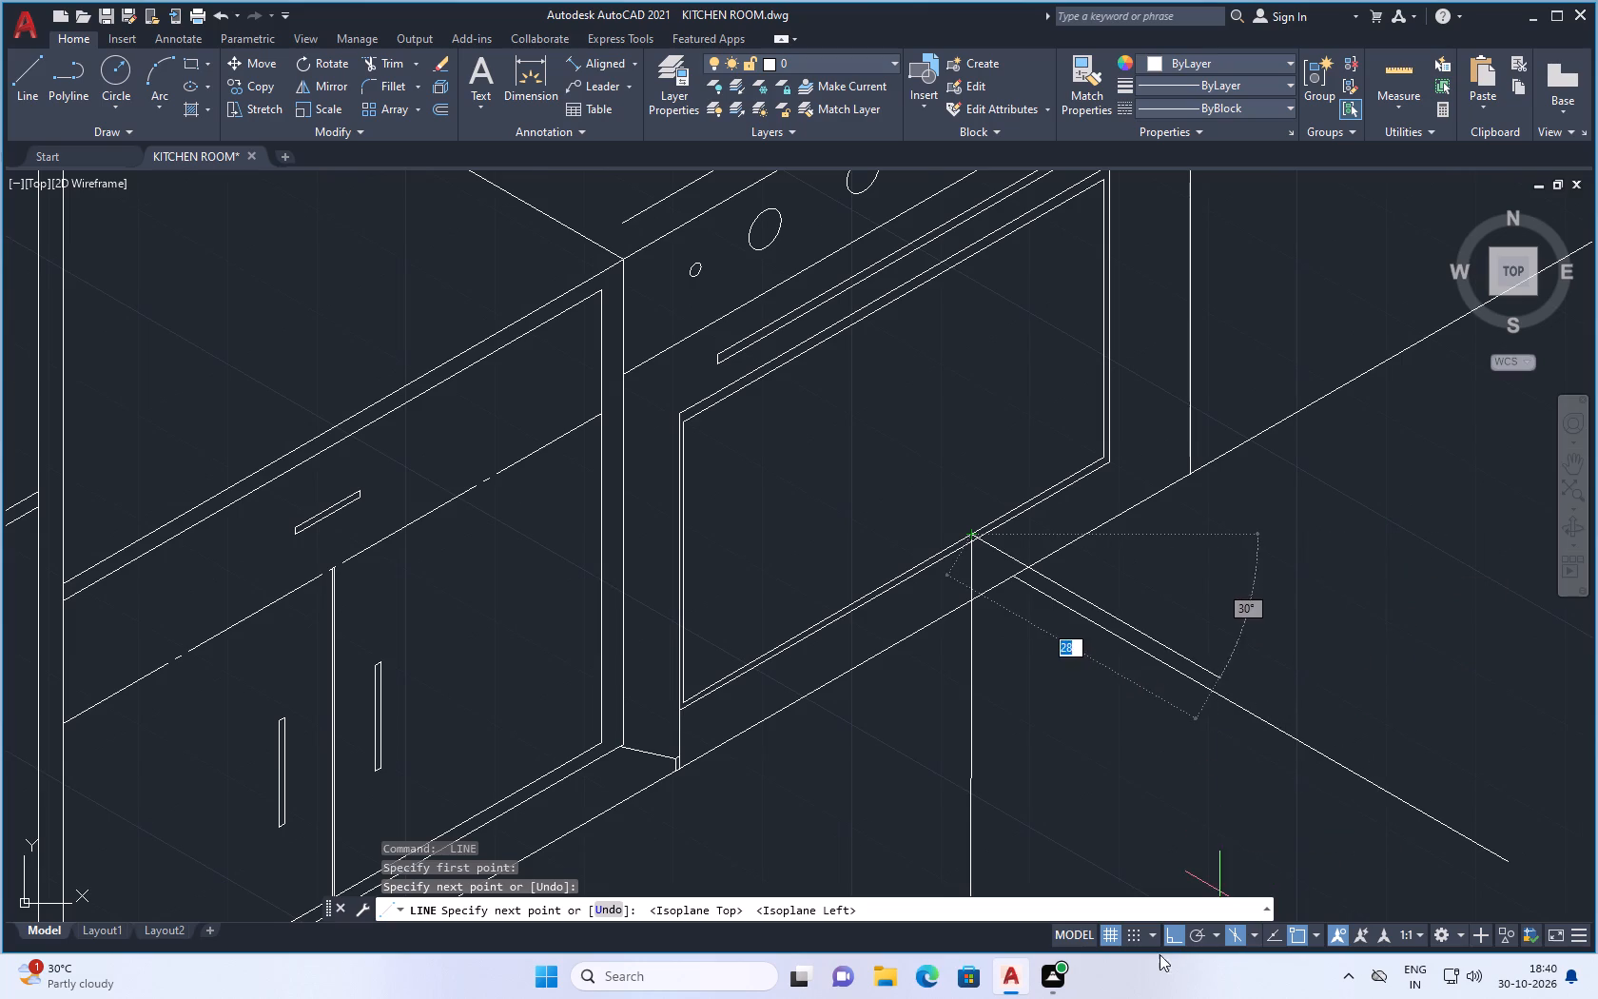
pyautogui.click(1251, 935)
pyautogui.click(1274, 902)
pyautogui.scroll(-3, 1179, 596)
pyautogui.scroll(2, 1384, 471)
pyautogui.scroll(-3, 1303, 504)
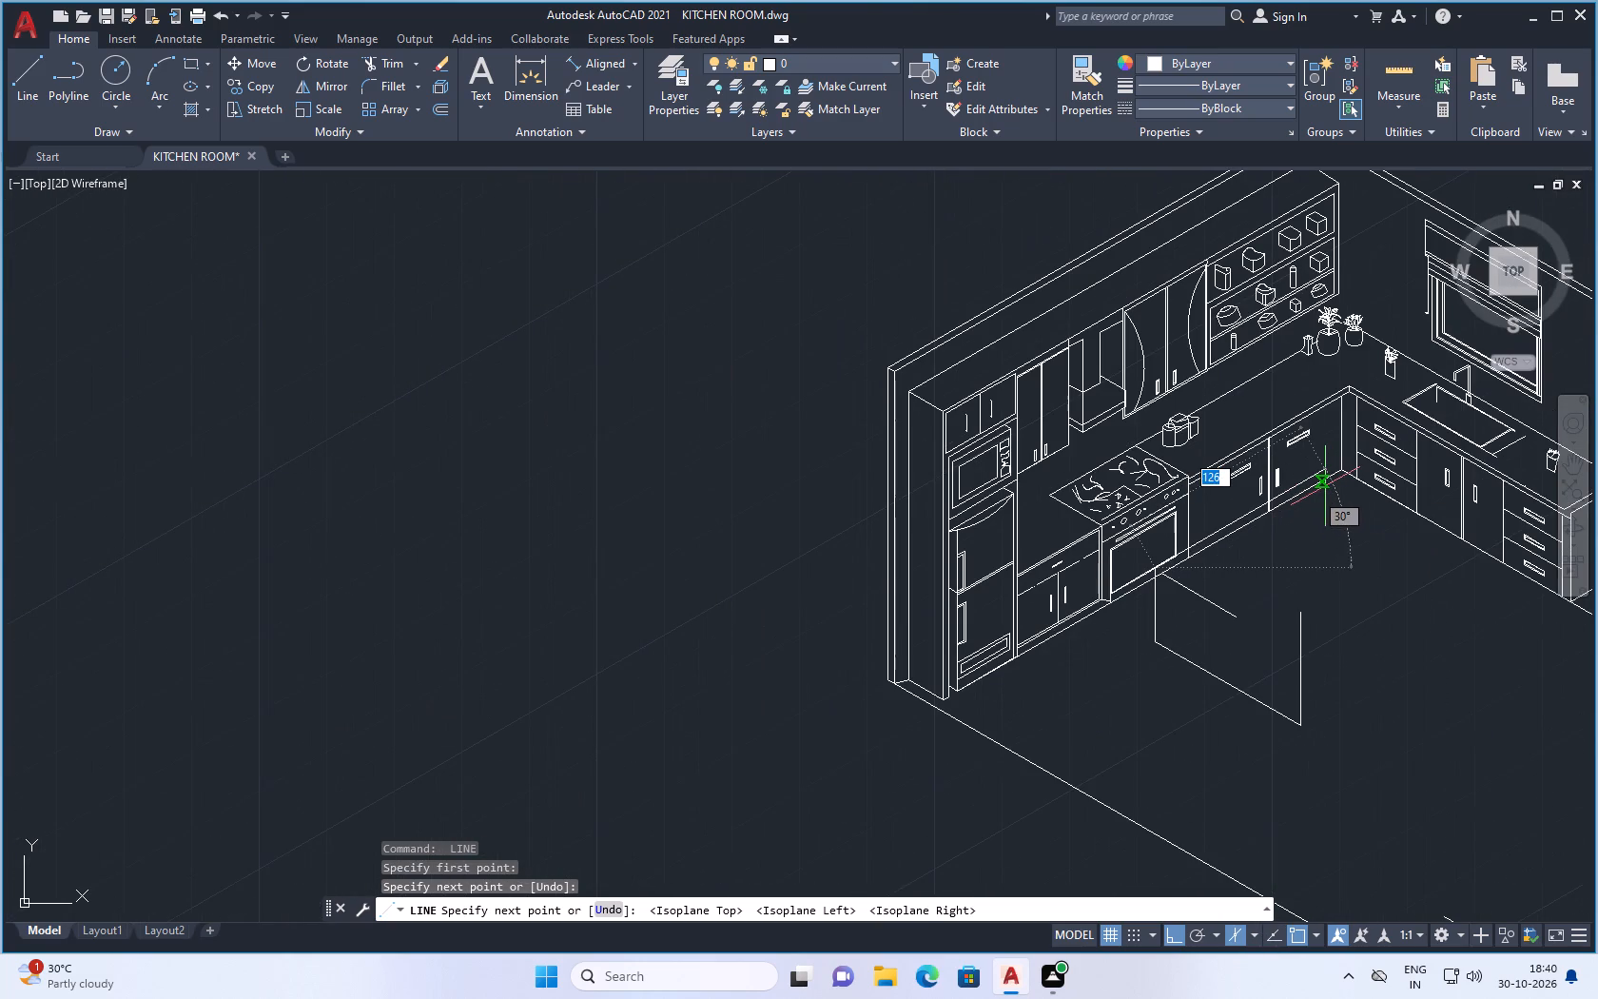
pyautogui.press('Escape')
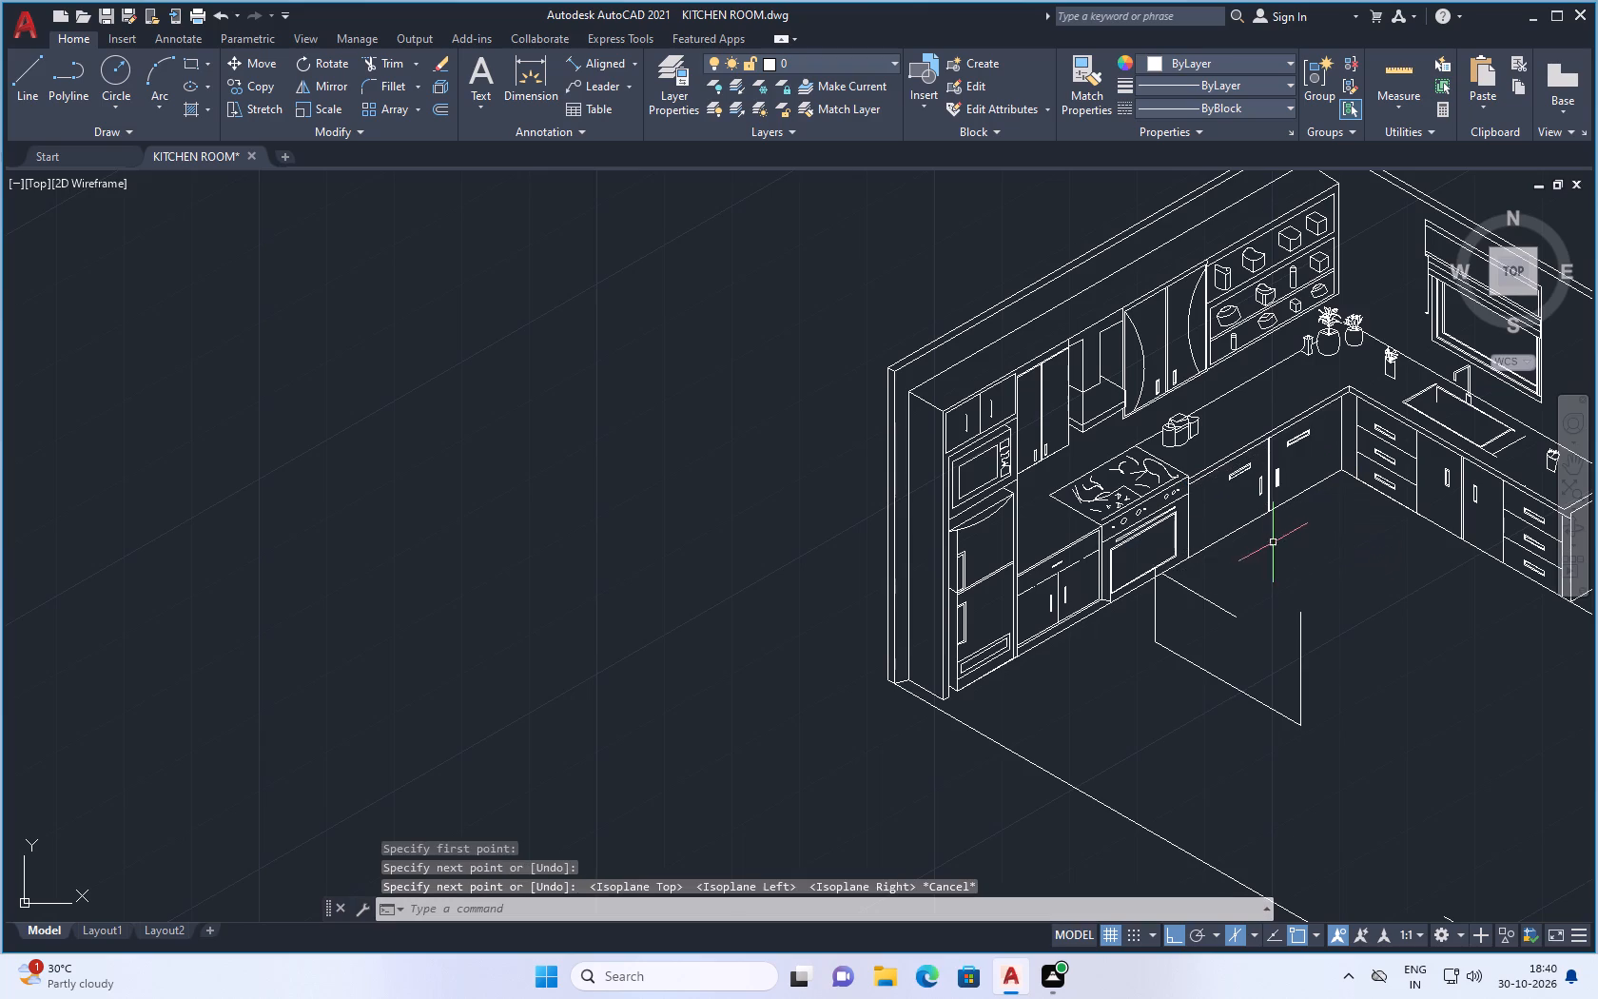
# Trim the part of the oven-side vertical line that extends above the oven's base line.
pyautogui.scroll(3, 1158, 579)
pyautogui.scroll(-1, 1164, 573)
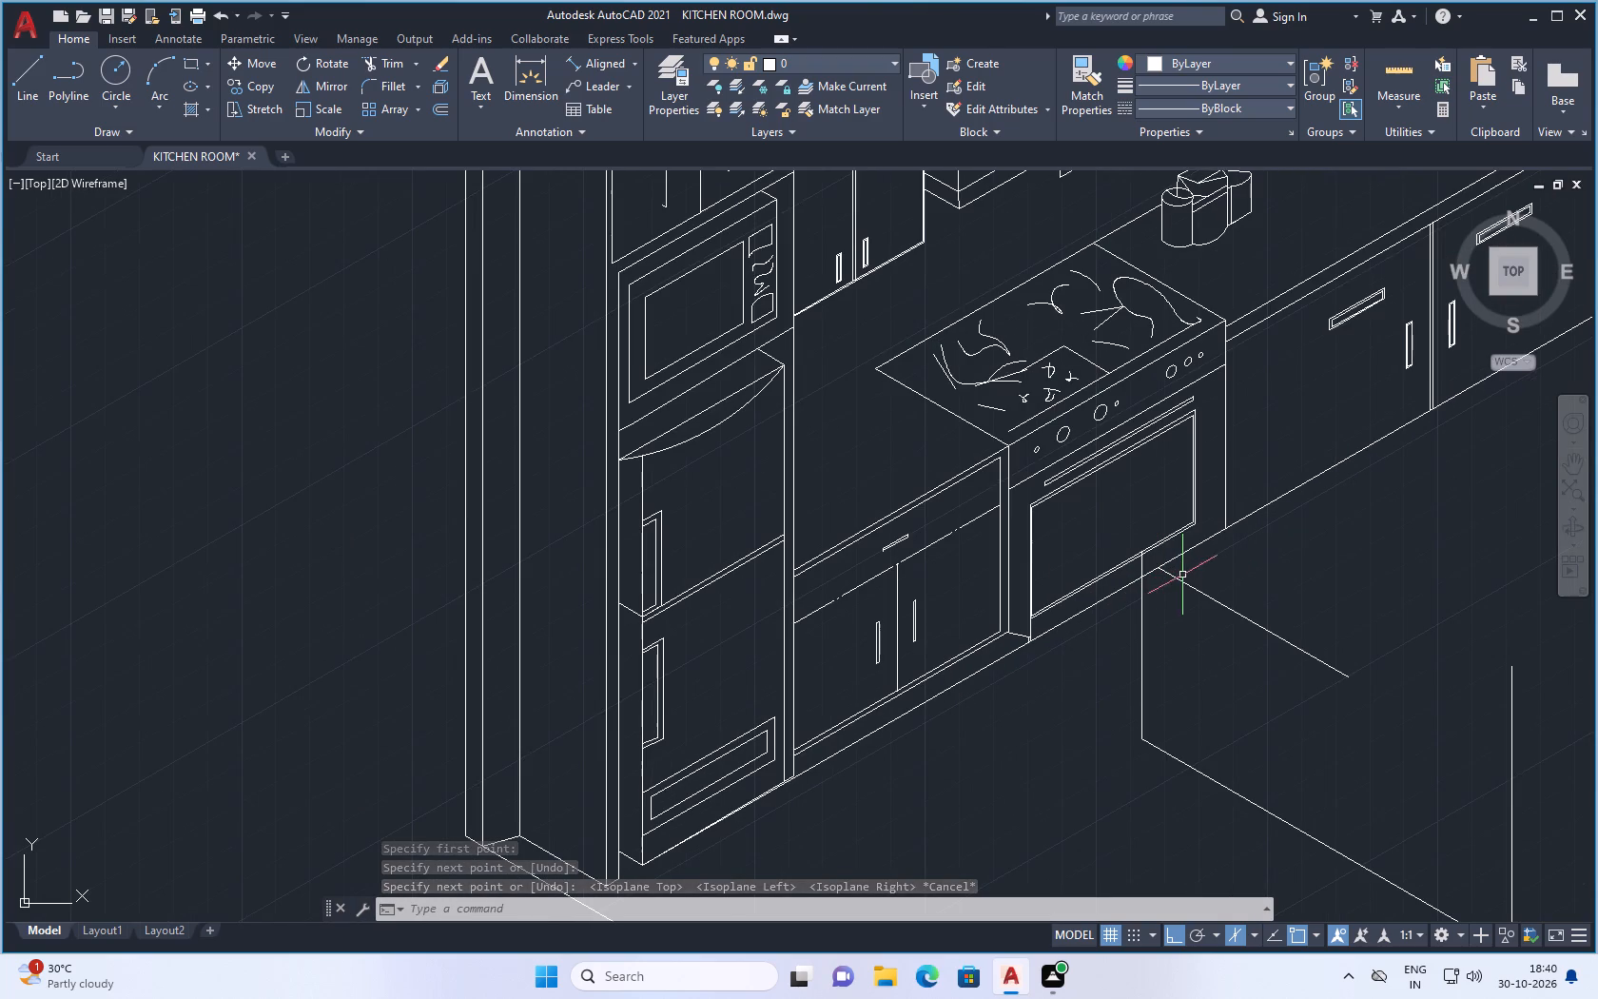
pyautogui.write('tr')
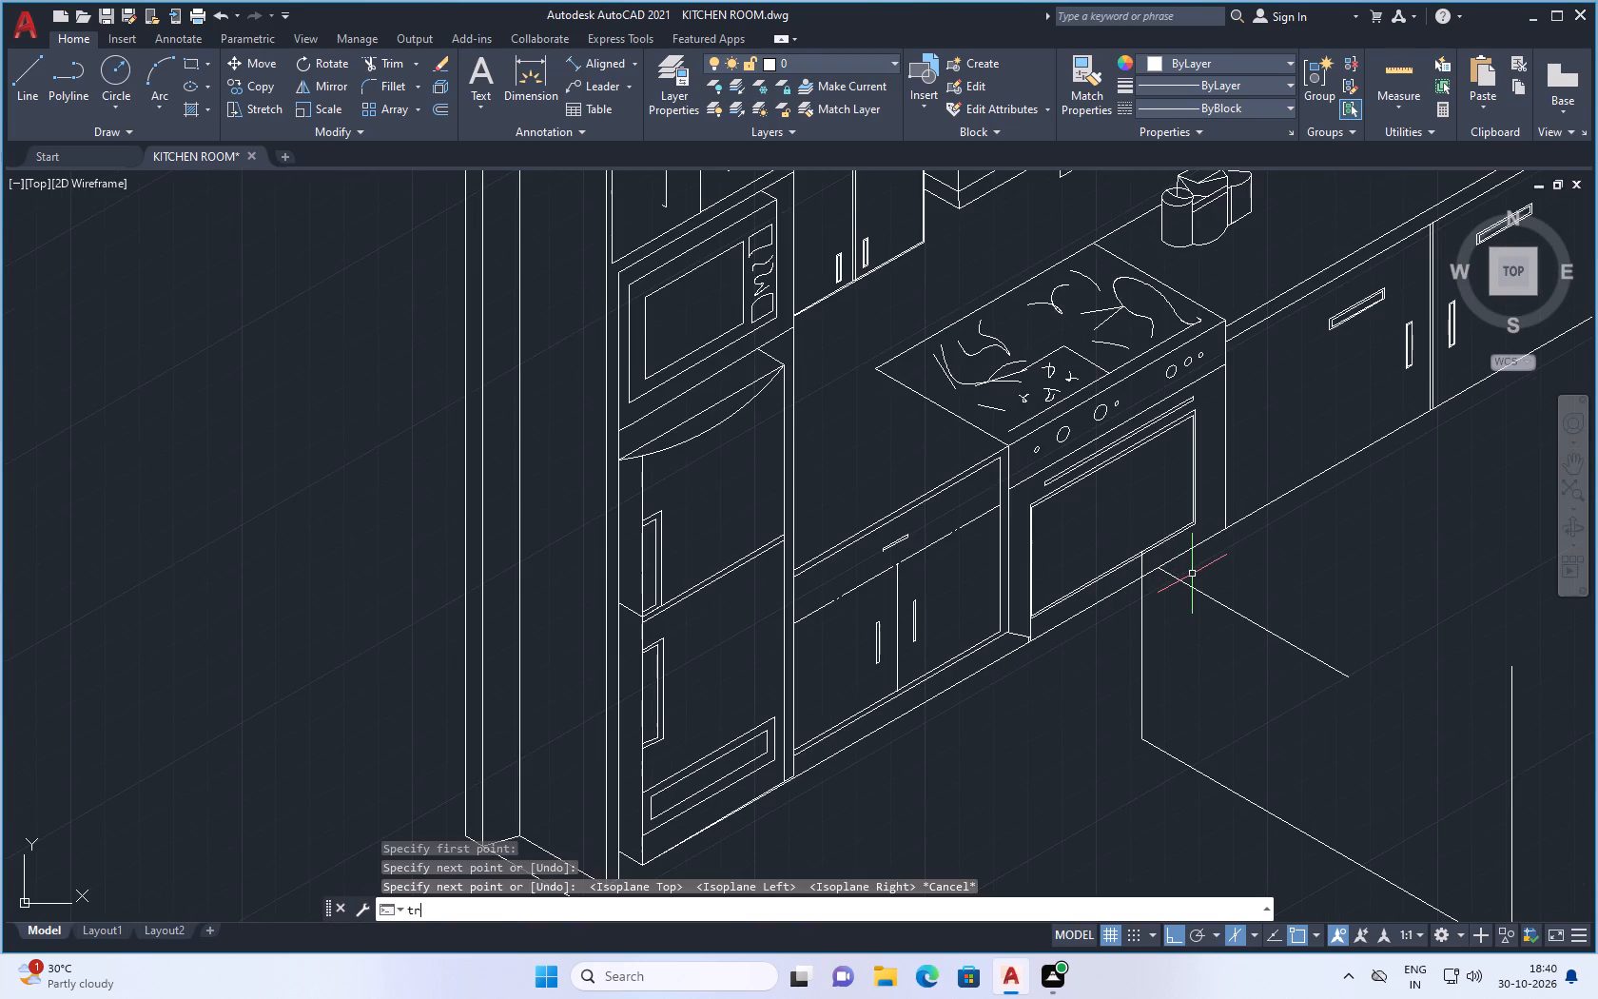
pyautogui.press('Return')
pyautogui.click(1143, 565)
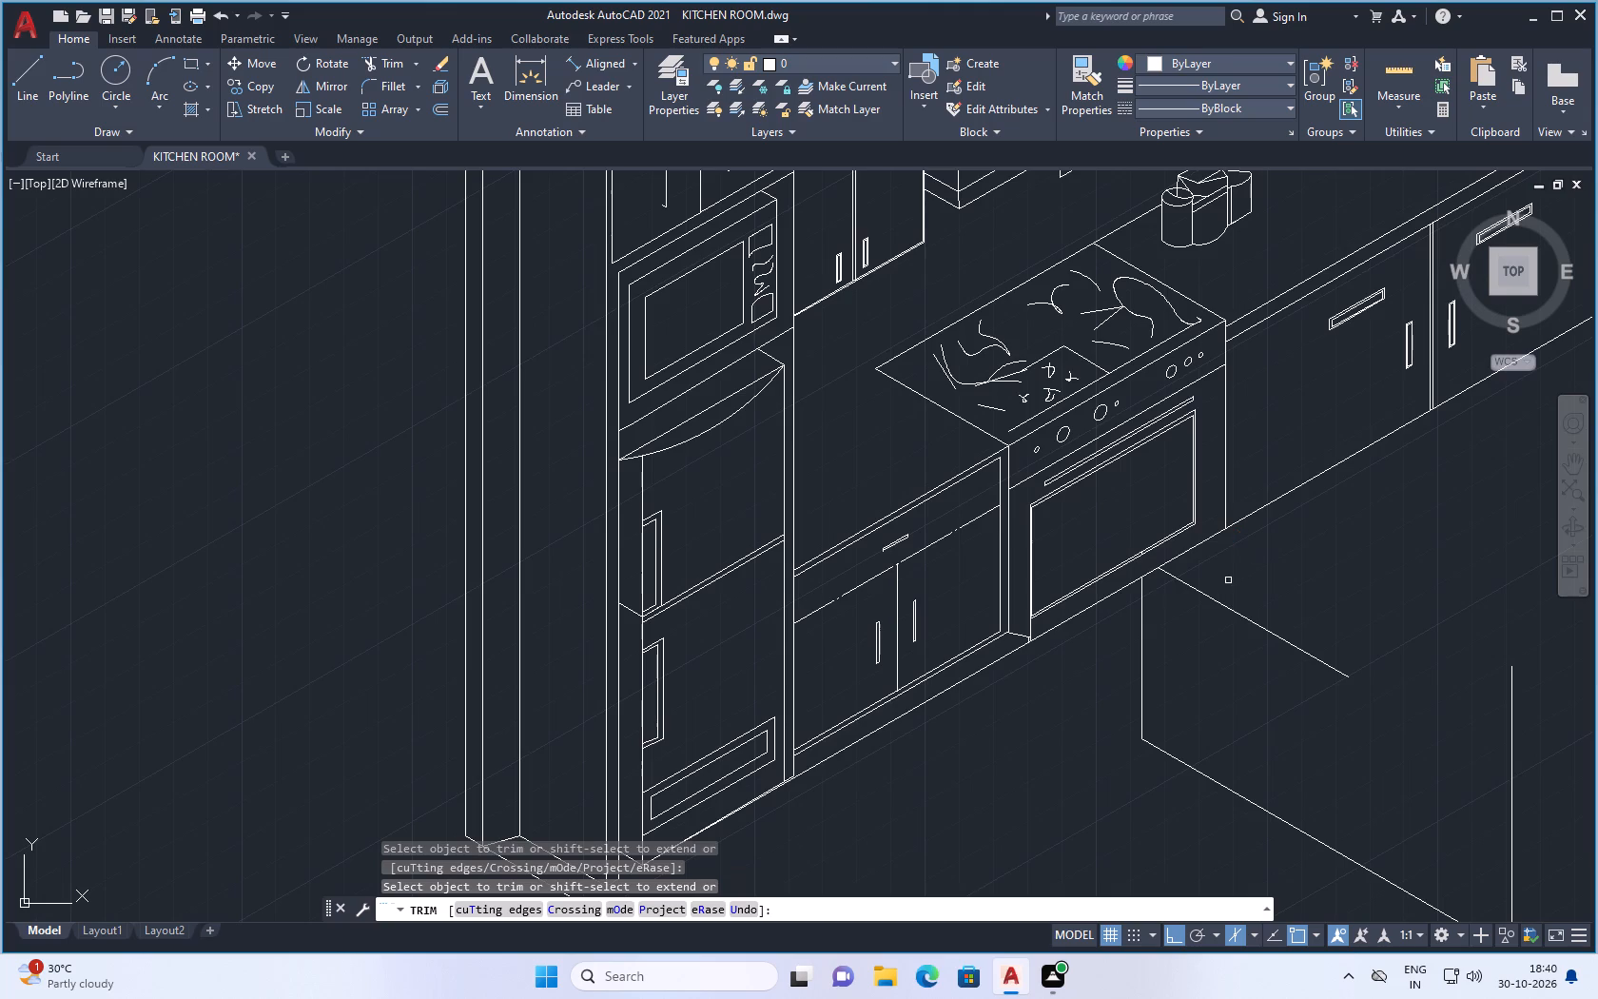
pyautogui.scroll(-2, 1237, 581)
pyautogui.press('Escape')
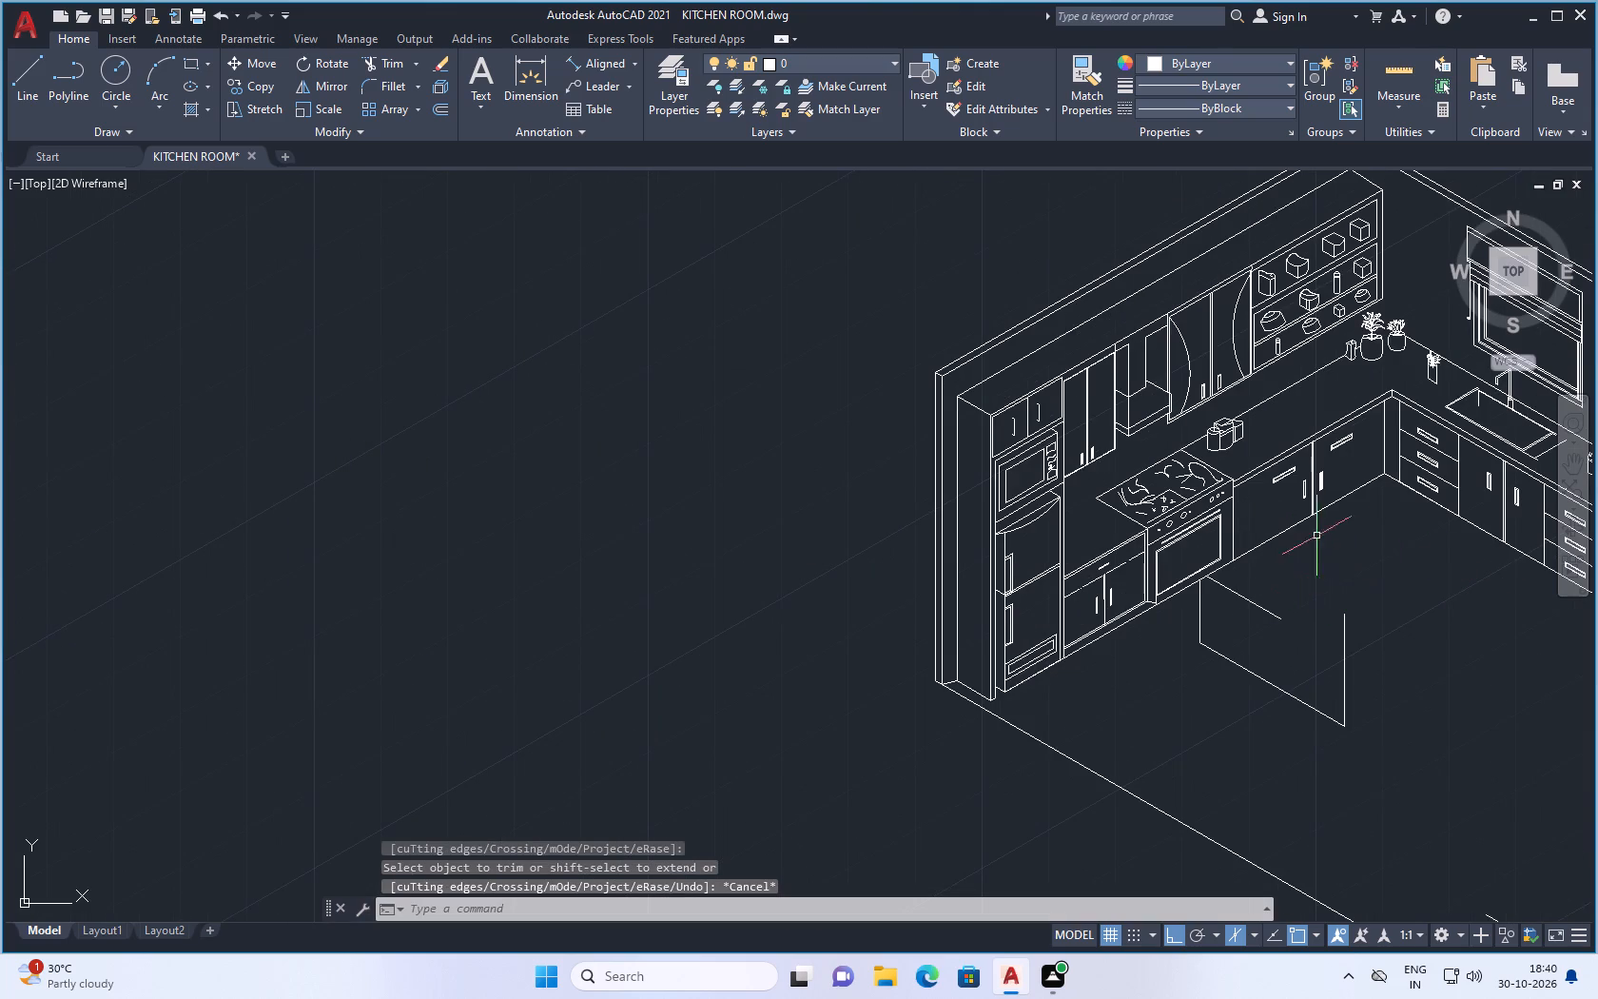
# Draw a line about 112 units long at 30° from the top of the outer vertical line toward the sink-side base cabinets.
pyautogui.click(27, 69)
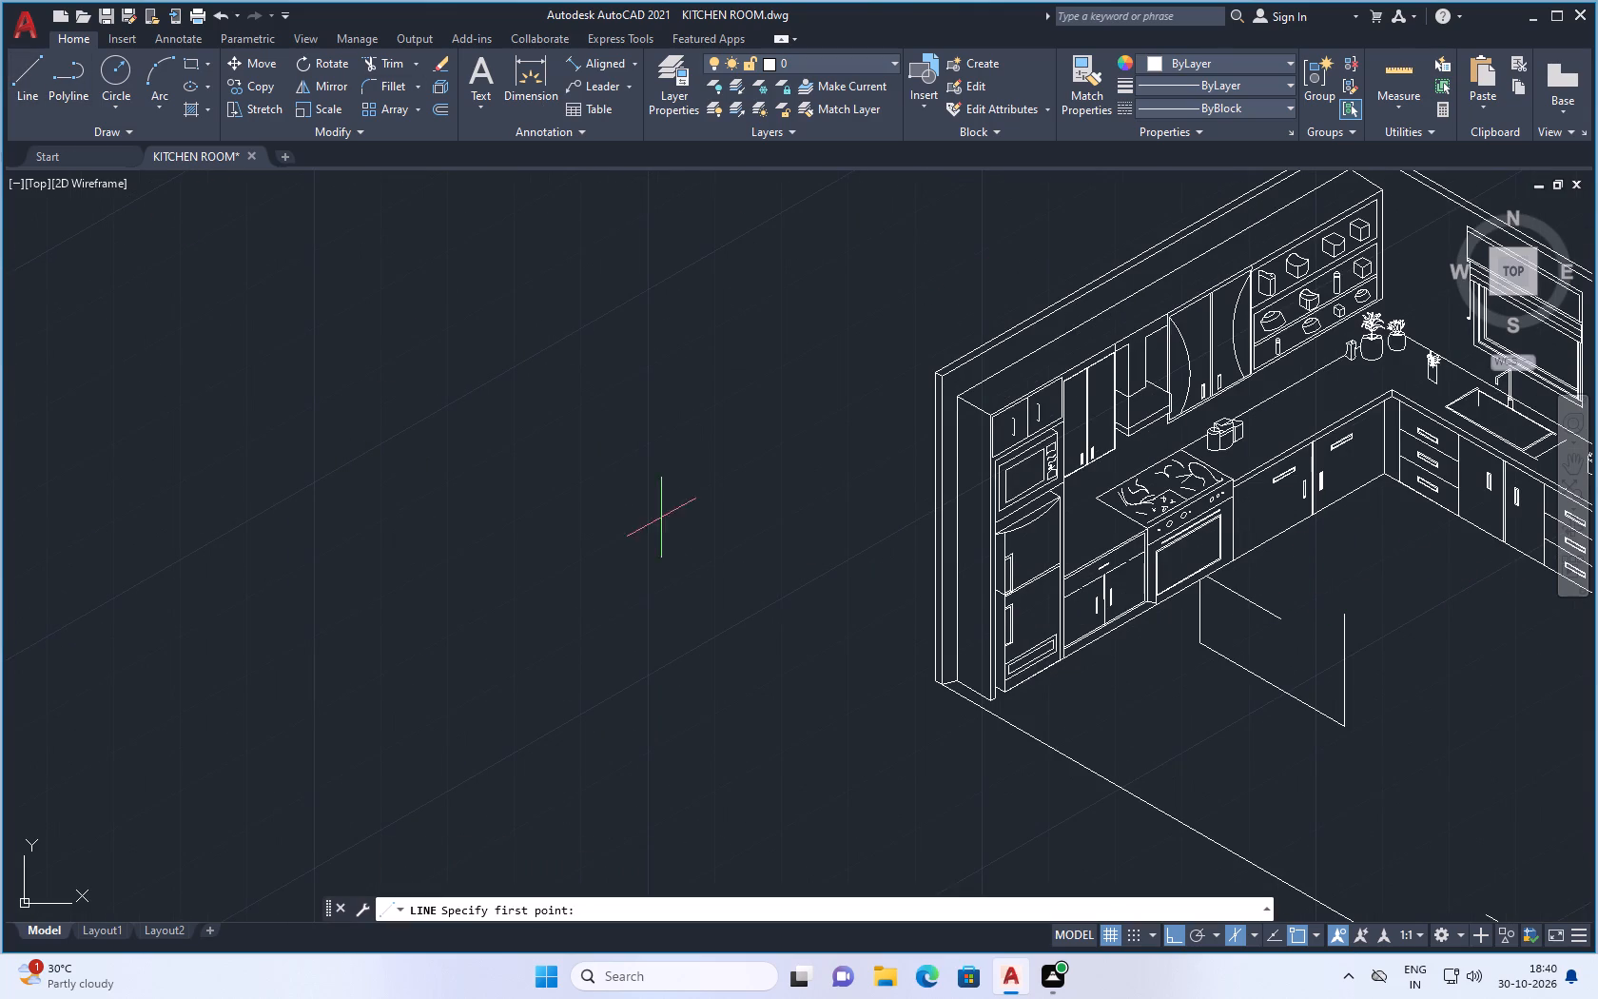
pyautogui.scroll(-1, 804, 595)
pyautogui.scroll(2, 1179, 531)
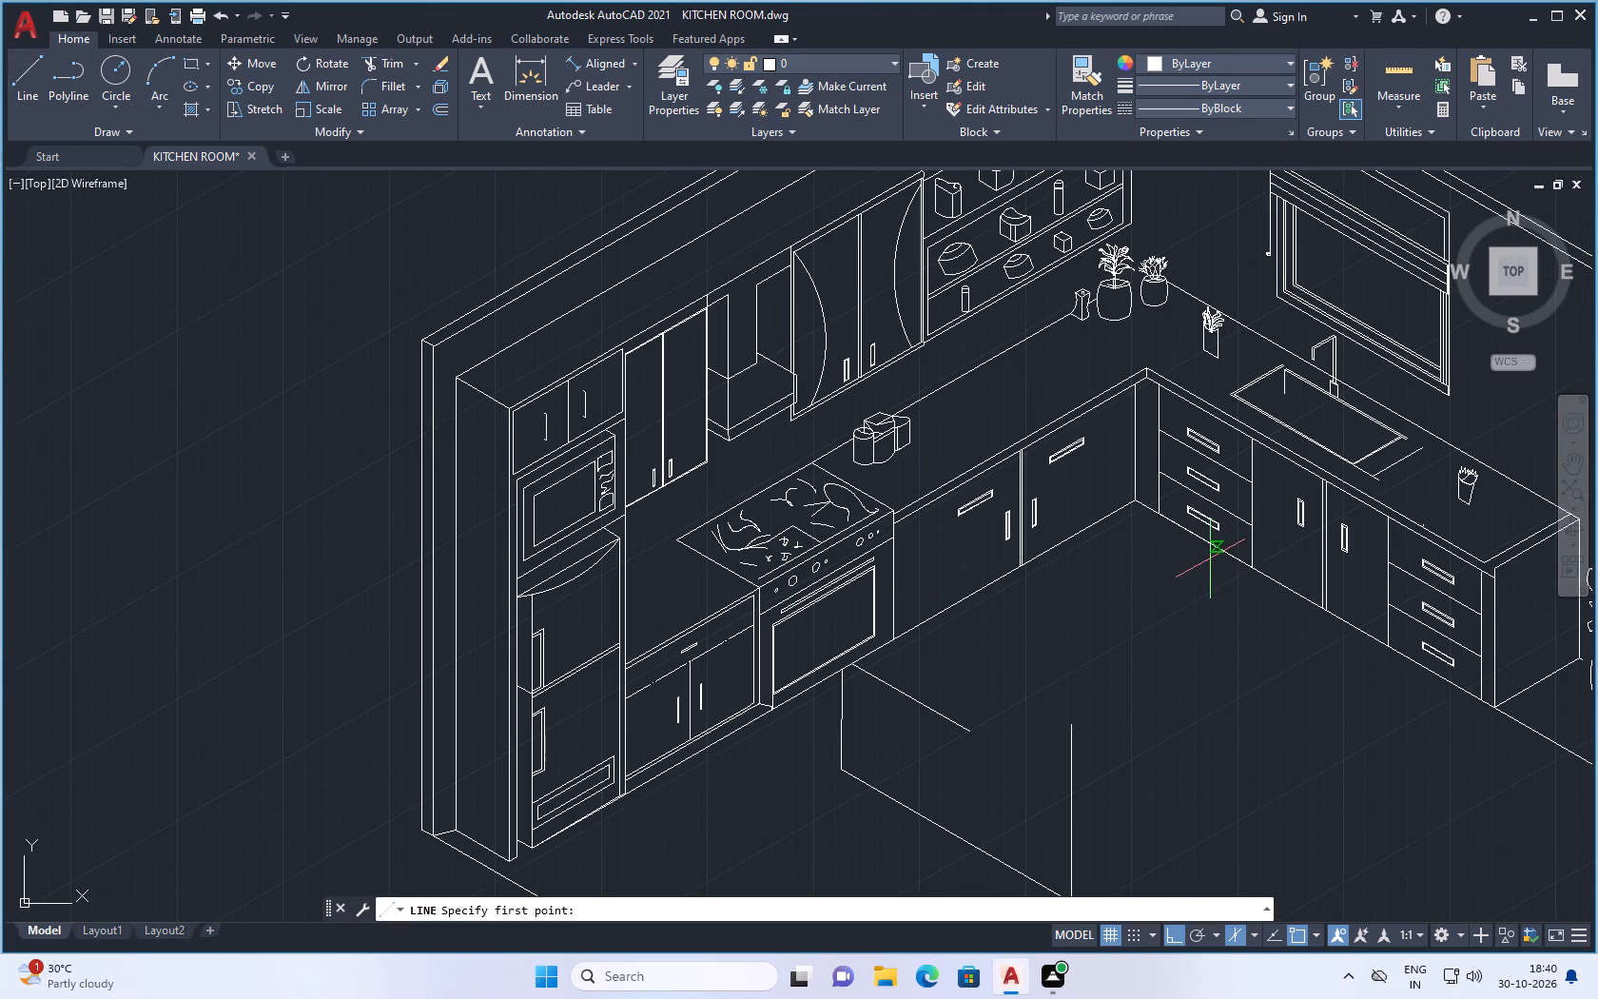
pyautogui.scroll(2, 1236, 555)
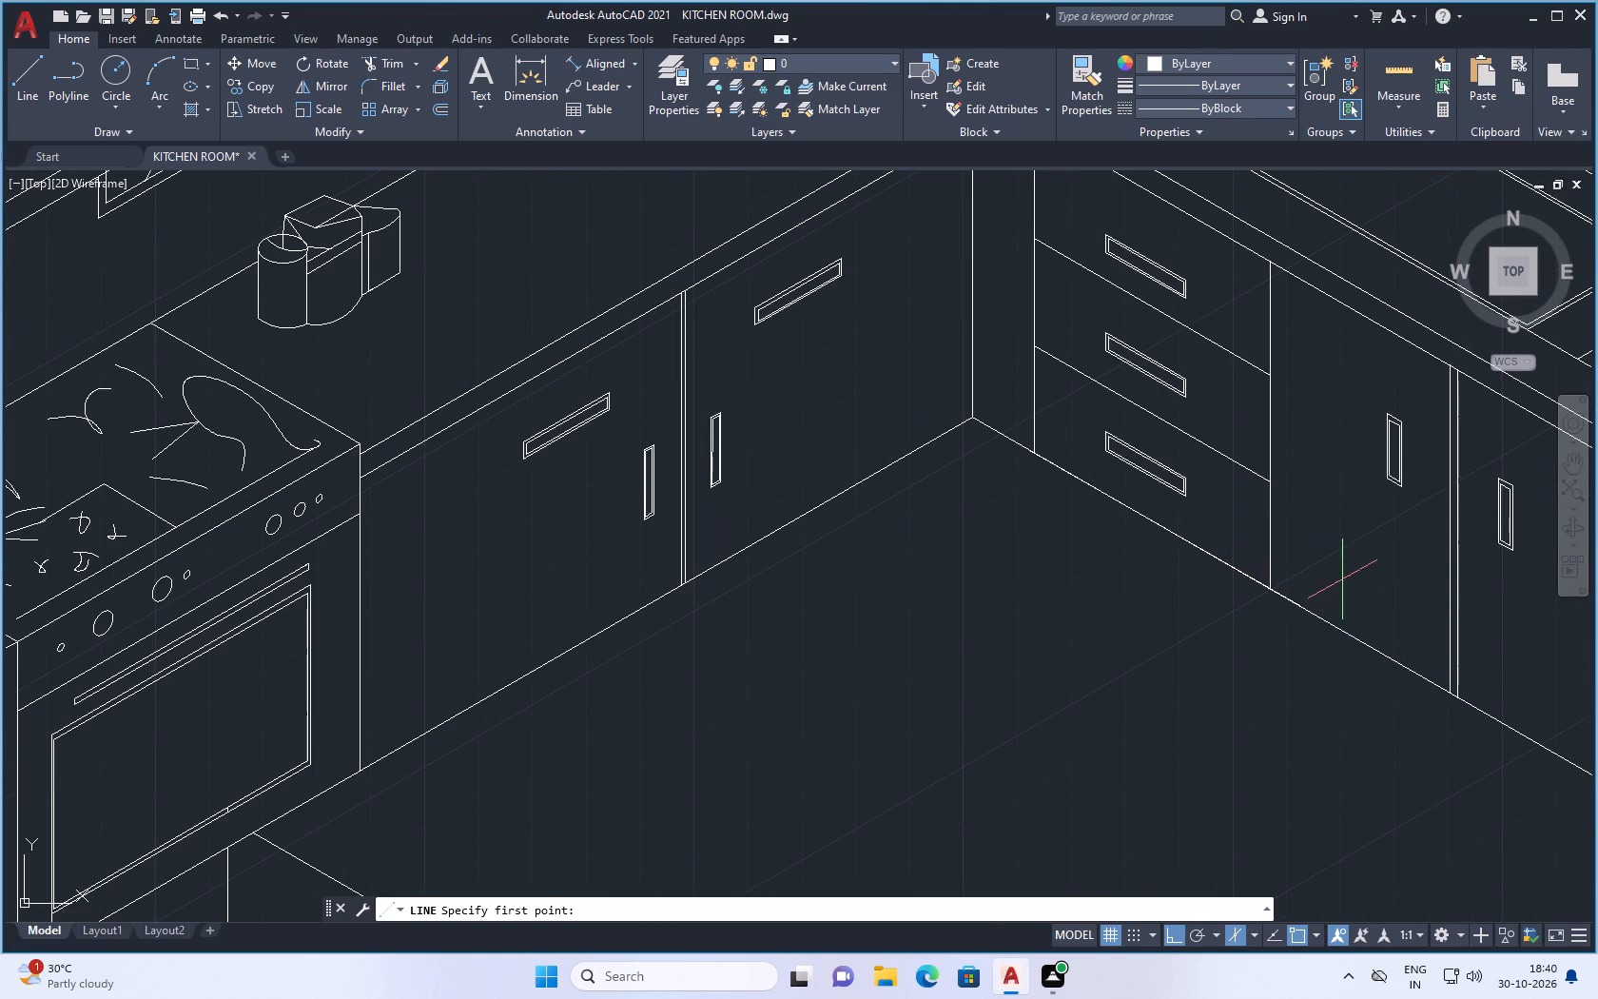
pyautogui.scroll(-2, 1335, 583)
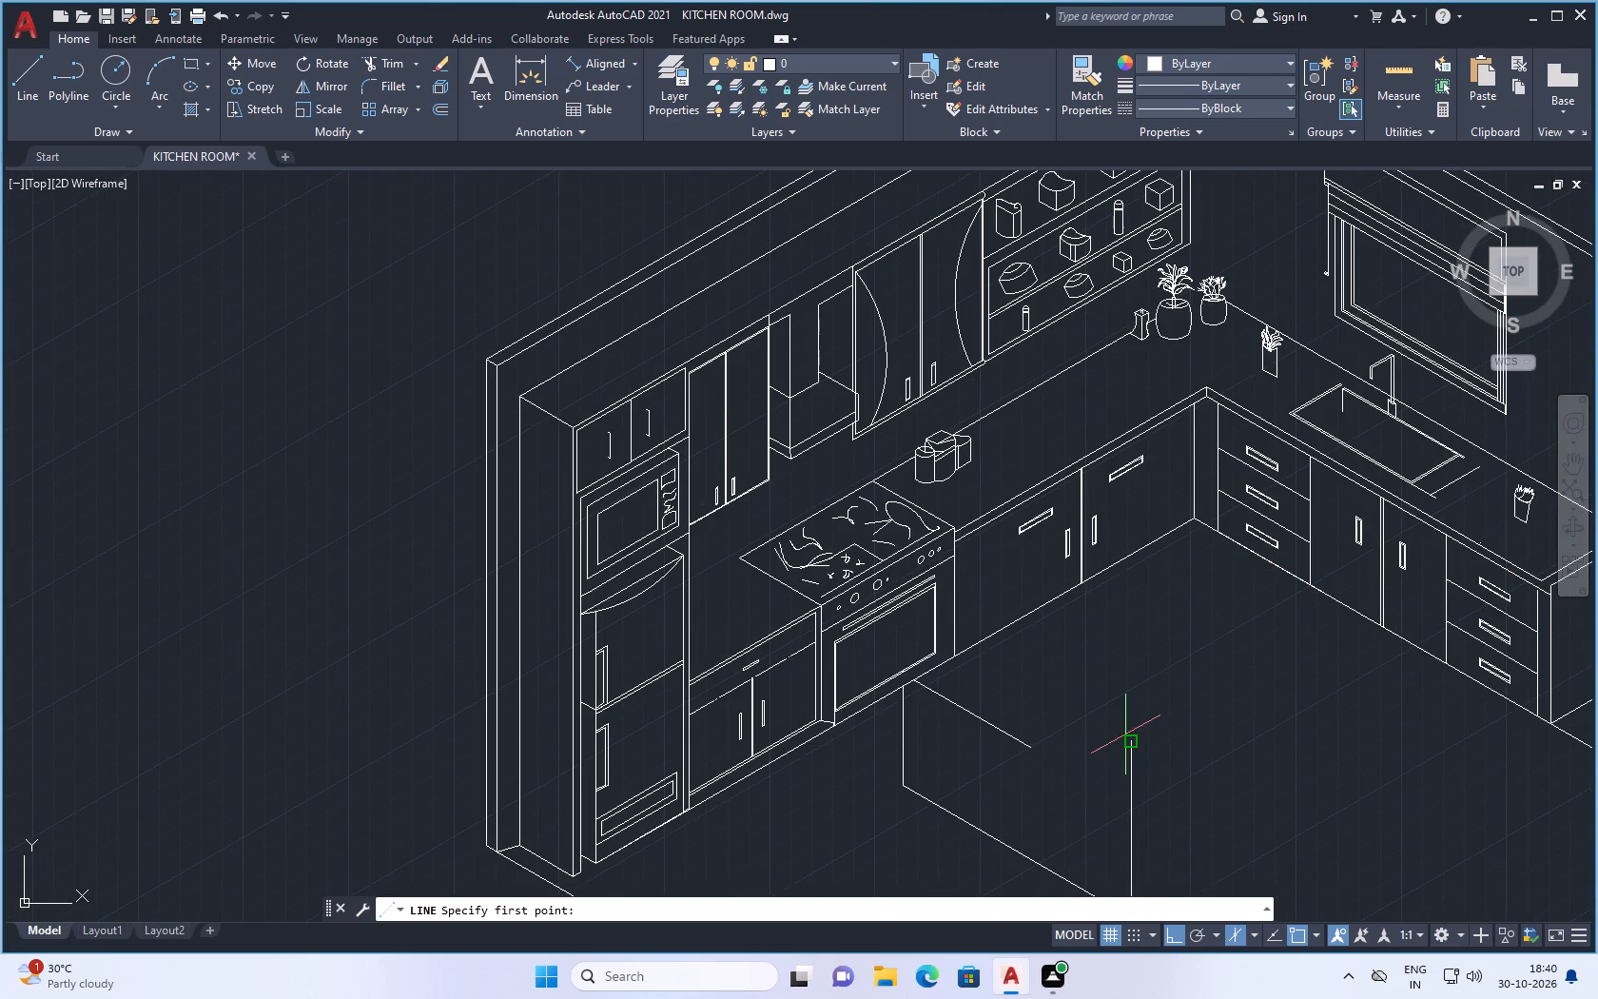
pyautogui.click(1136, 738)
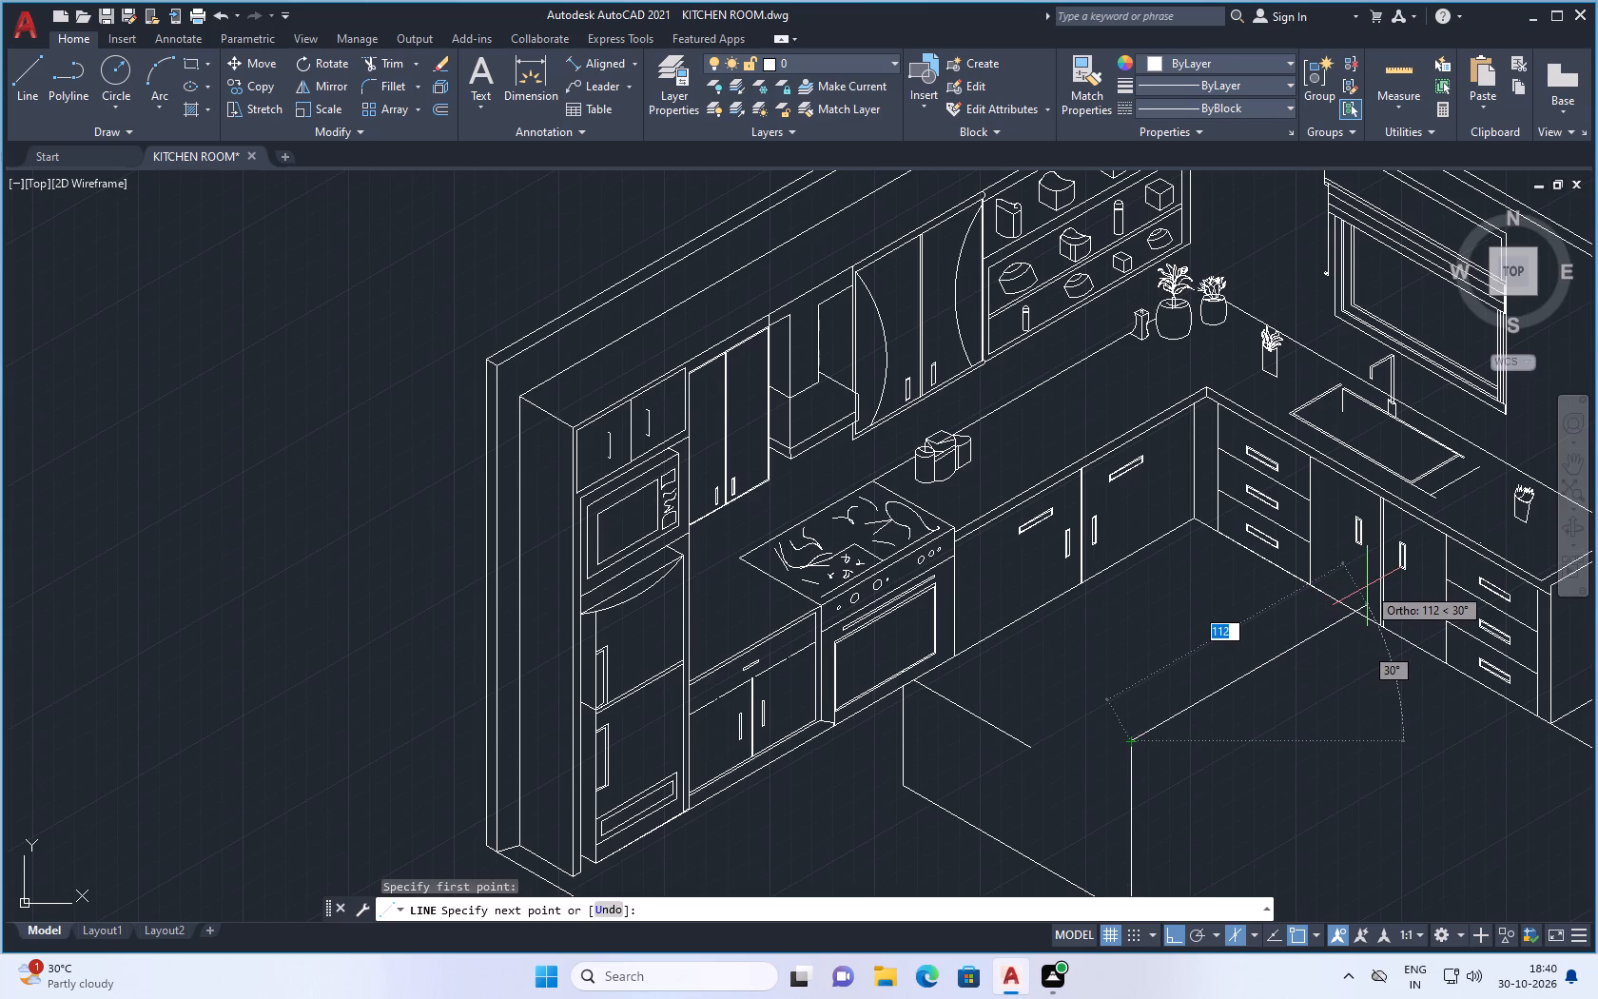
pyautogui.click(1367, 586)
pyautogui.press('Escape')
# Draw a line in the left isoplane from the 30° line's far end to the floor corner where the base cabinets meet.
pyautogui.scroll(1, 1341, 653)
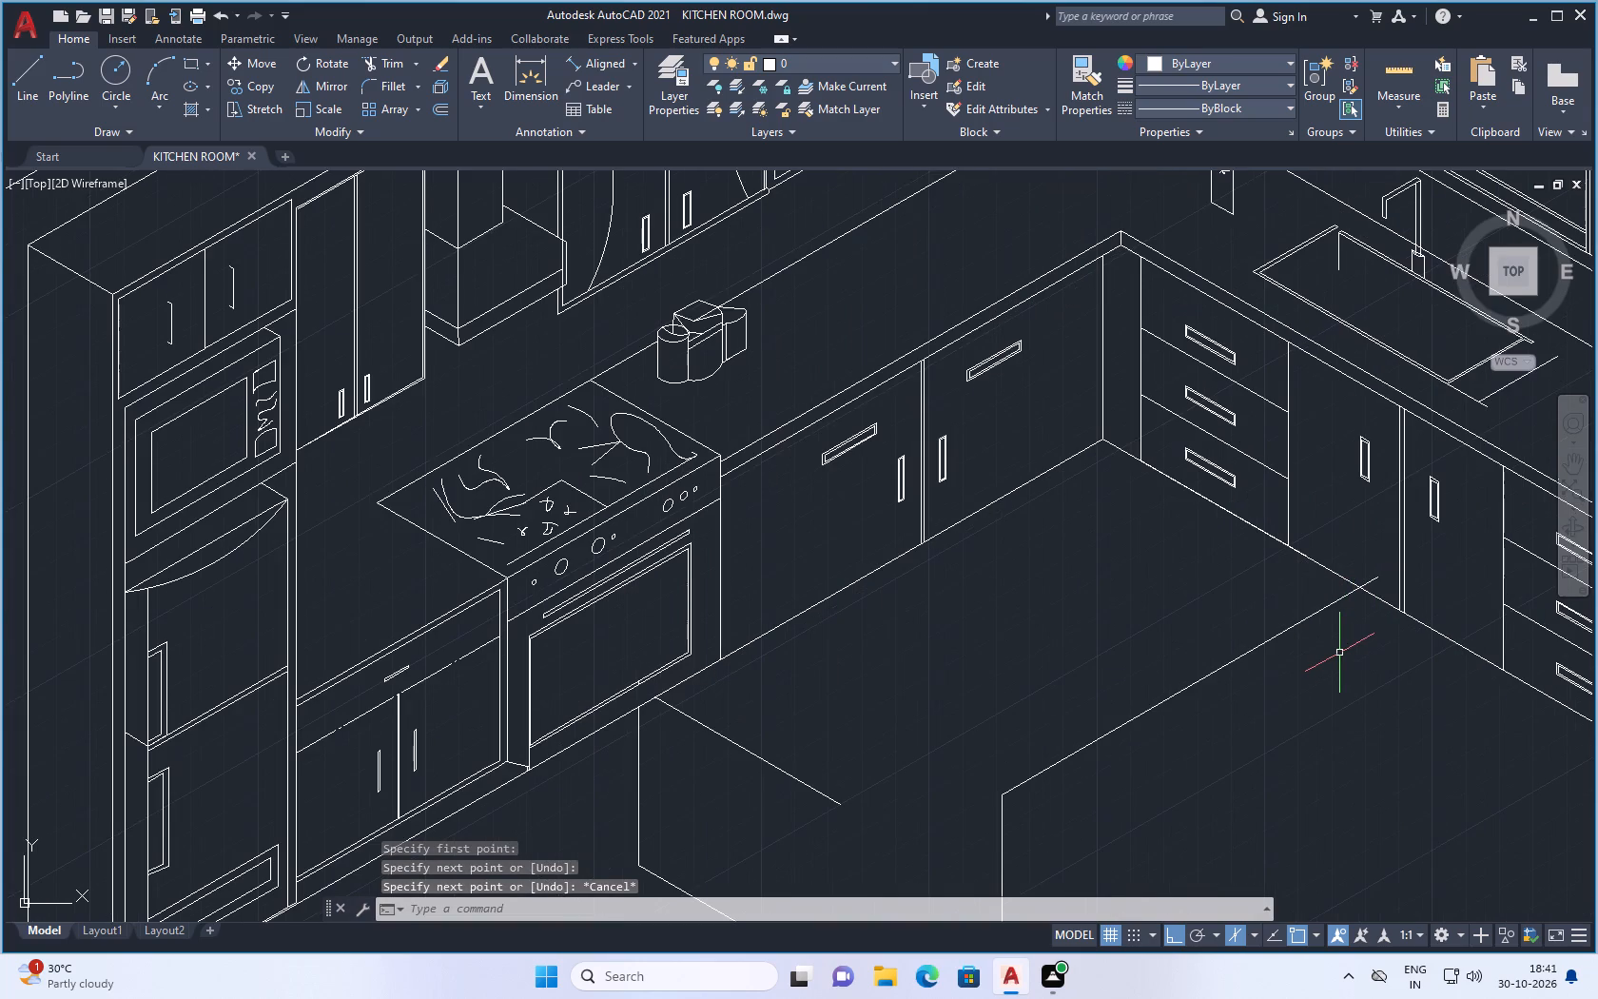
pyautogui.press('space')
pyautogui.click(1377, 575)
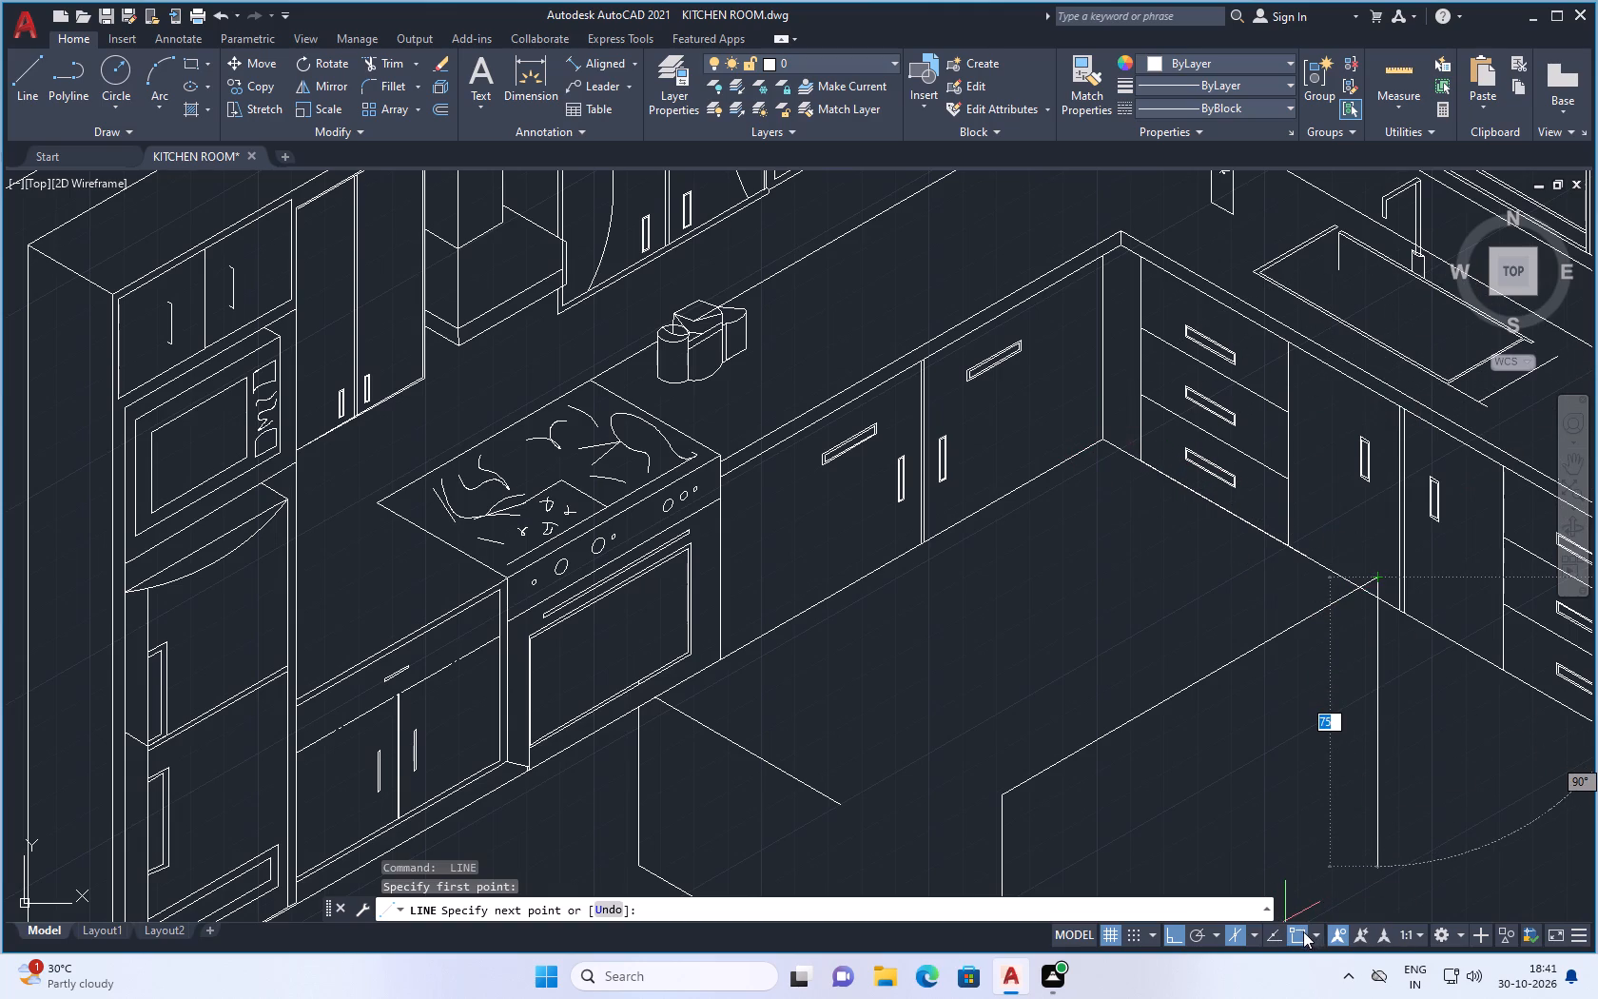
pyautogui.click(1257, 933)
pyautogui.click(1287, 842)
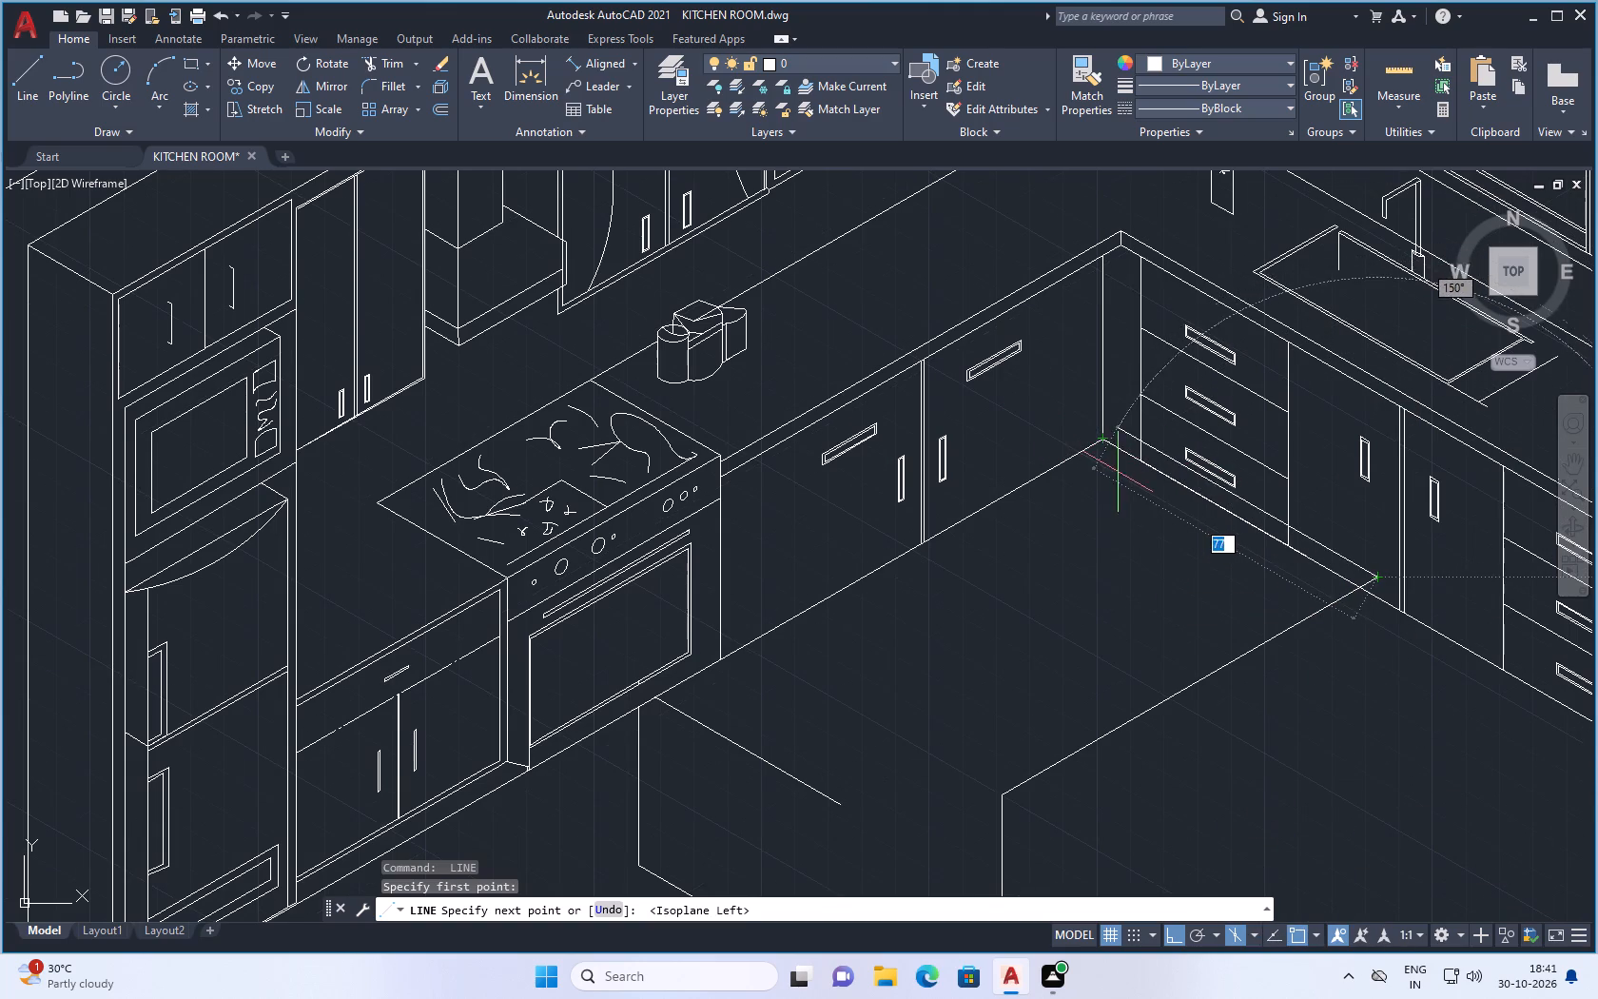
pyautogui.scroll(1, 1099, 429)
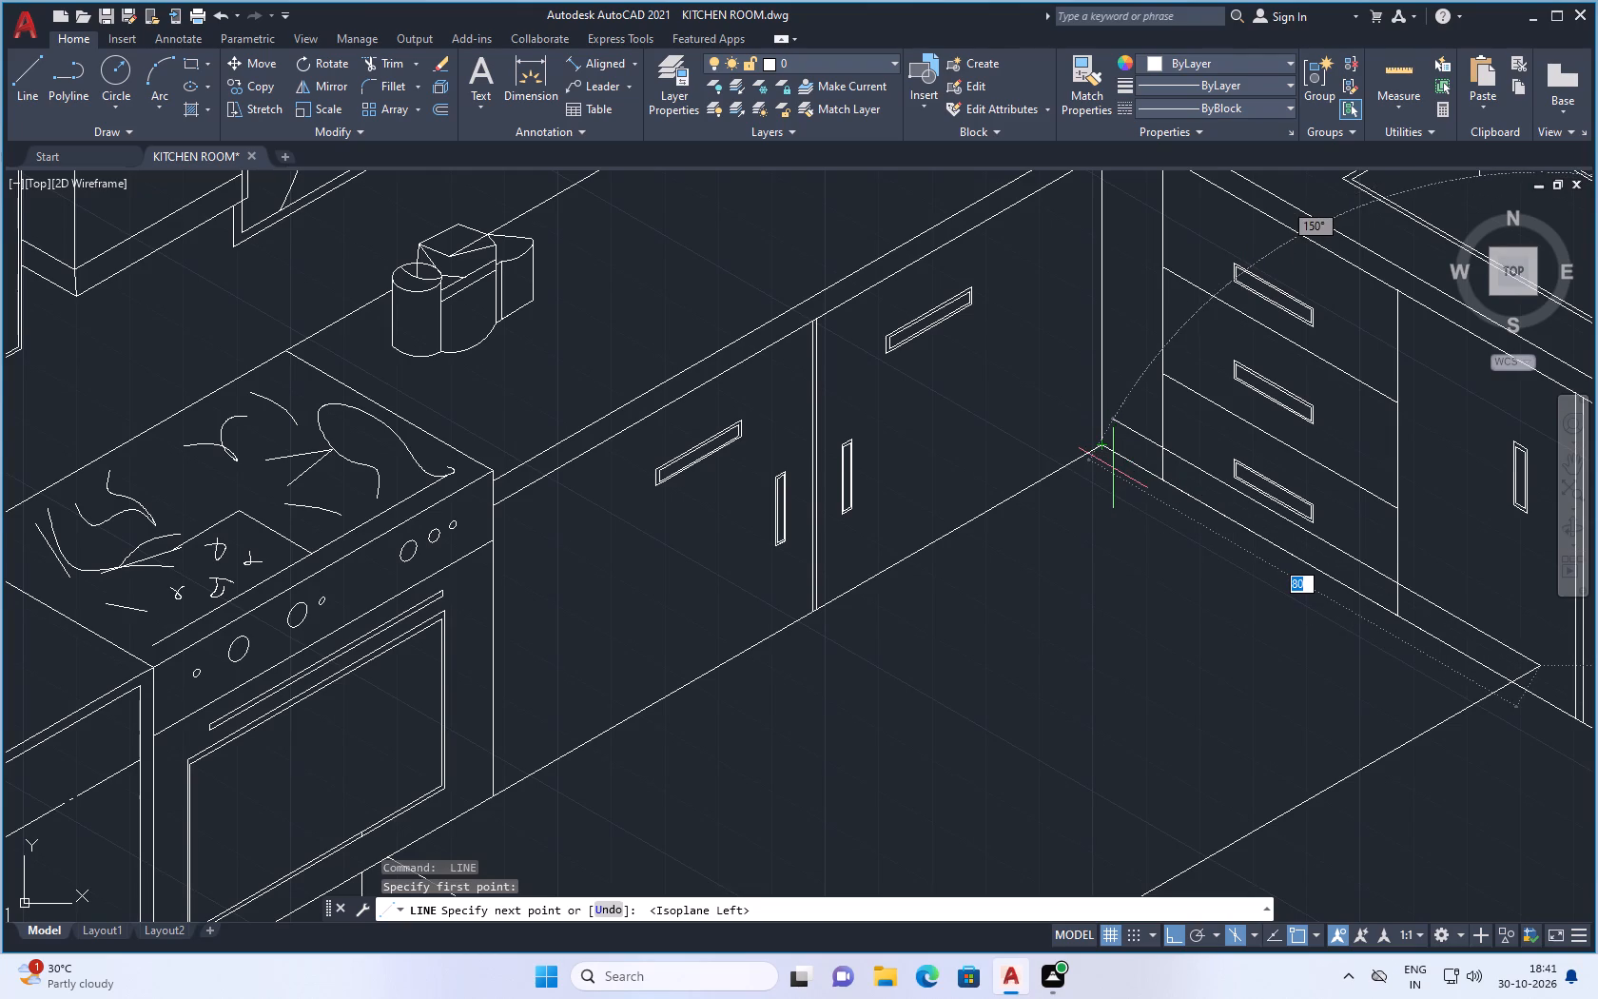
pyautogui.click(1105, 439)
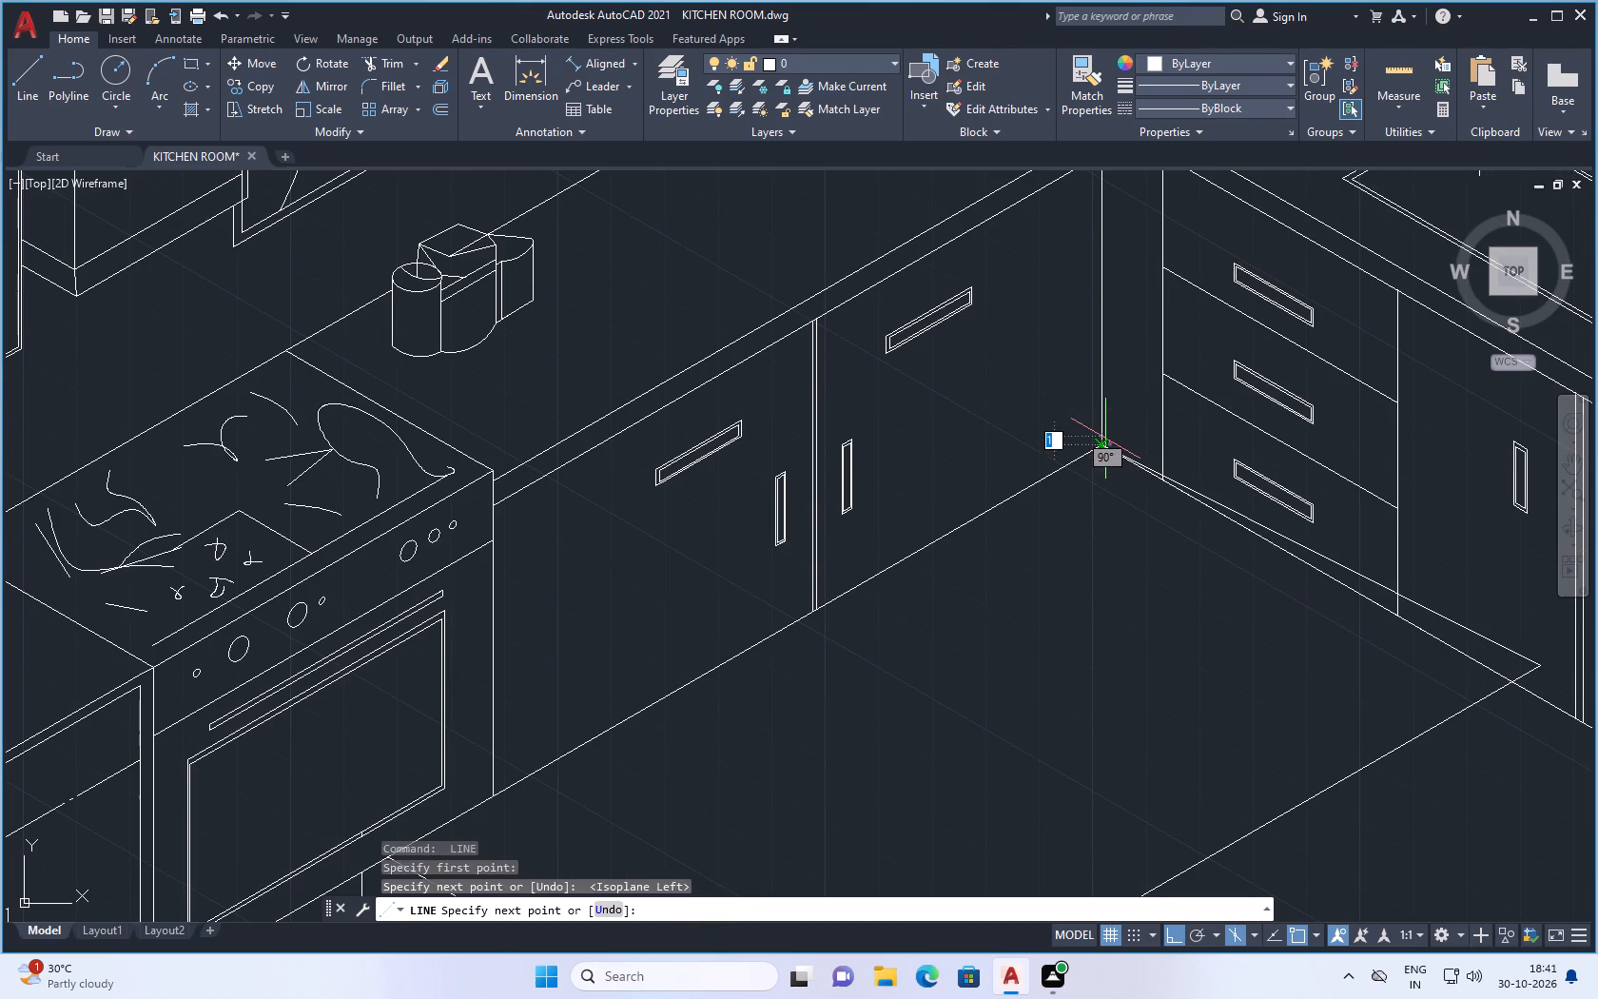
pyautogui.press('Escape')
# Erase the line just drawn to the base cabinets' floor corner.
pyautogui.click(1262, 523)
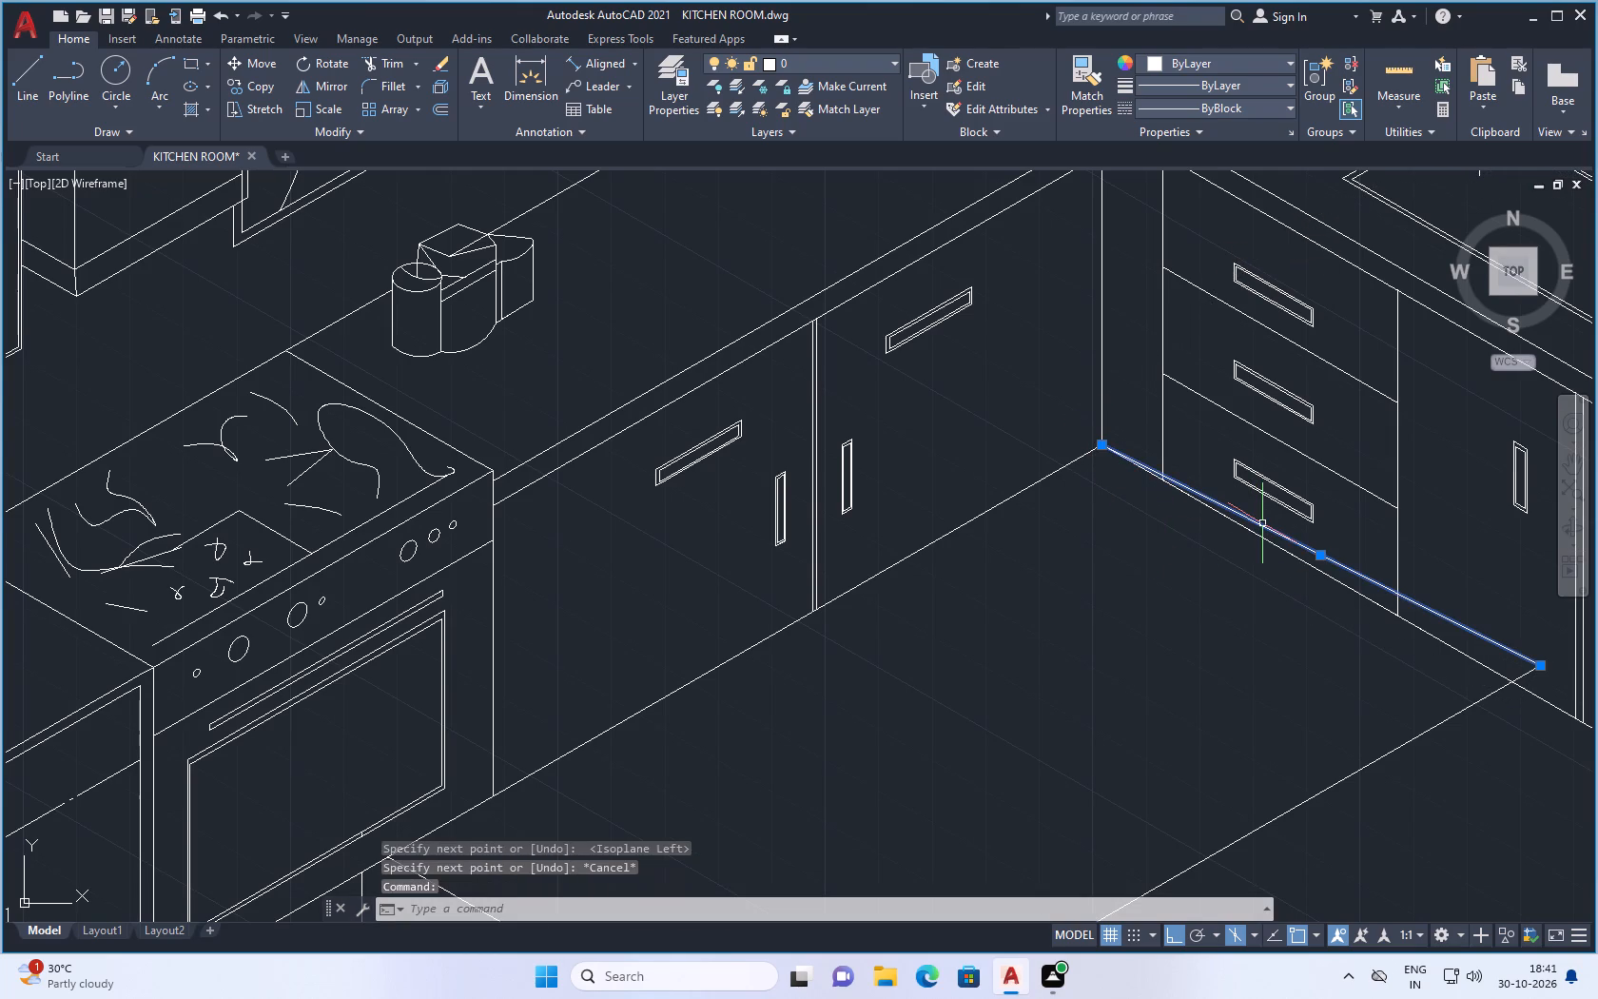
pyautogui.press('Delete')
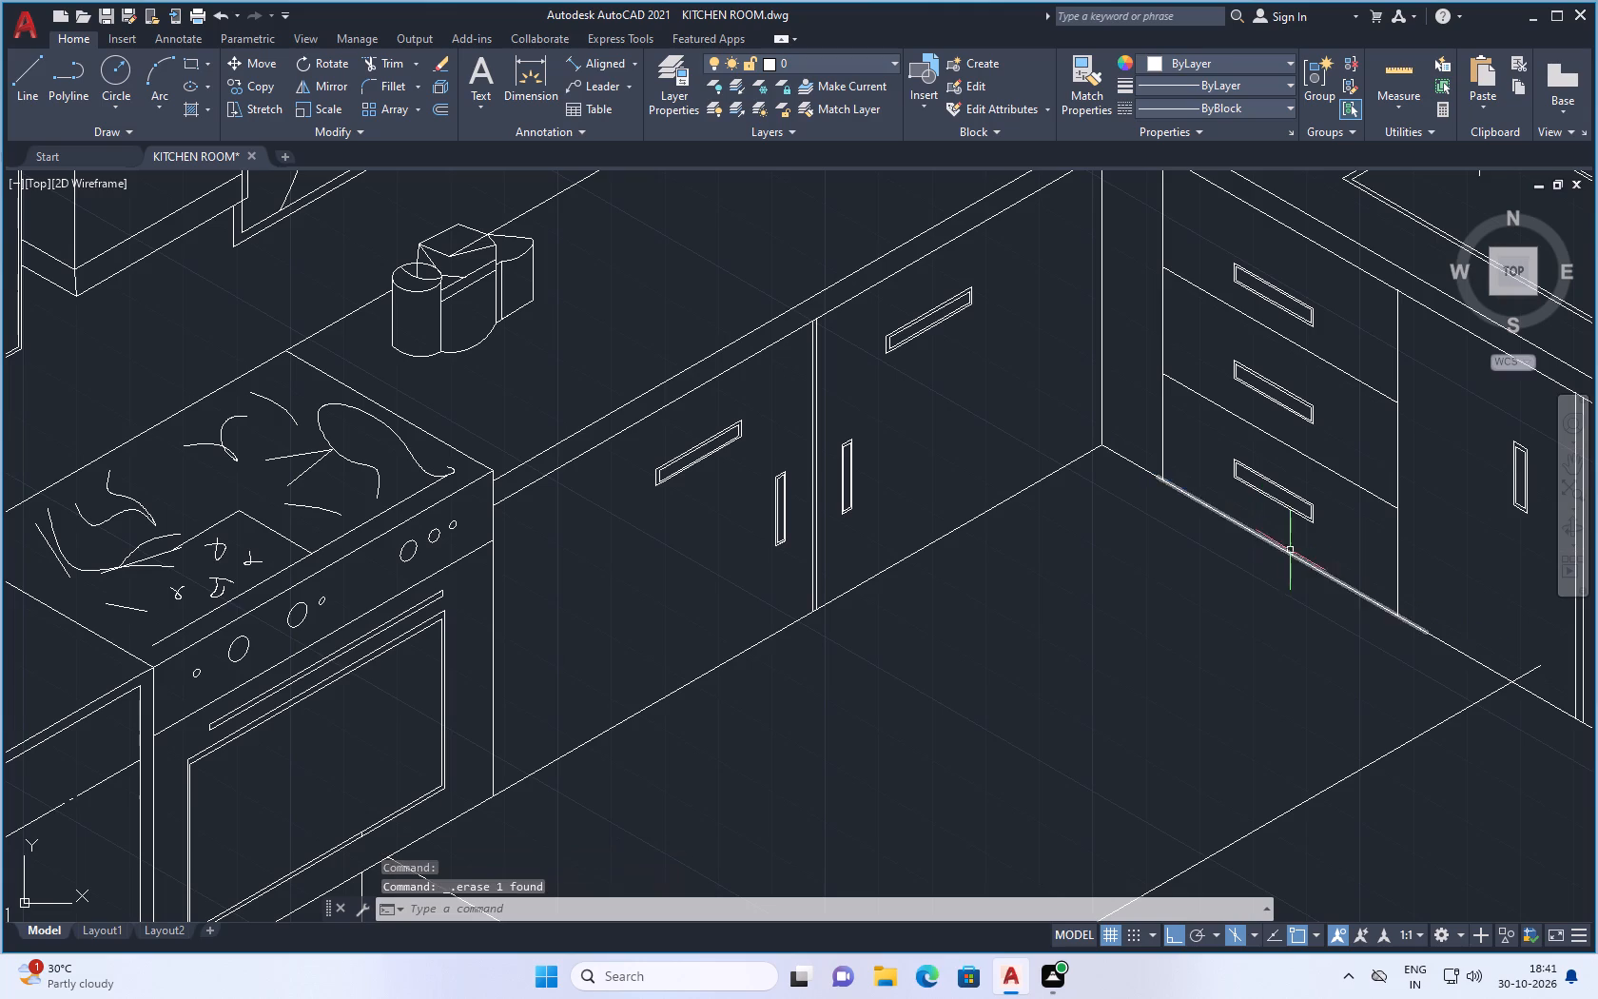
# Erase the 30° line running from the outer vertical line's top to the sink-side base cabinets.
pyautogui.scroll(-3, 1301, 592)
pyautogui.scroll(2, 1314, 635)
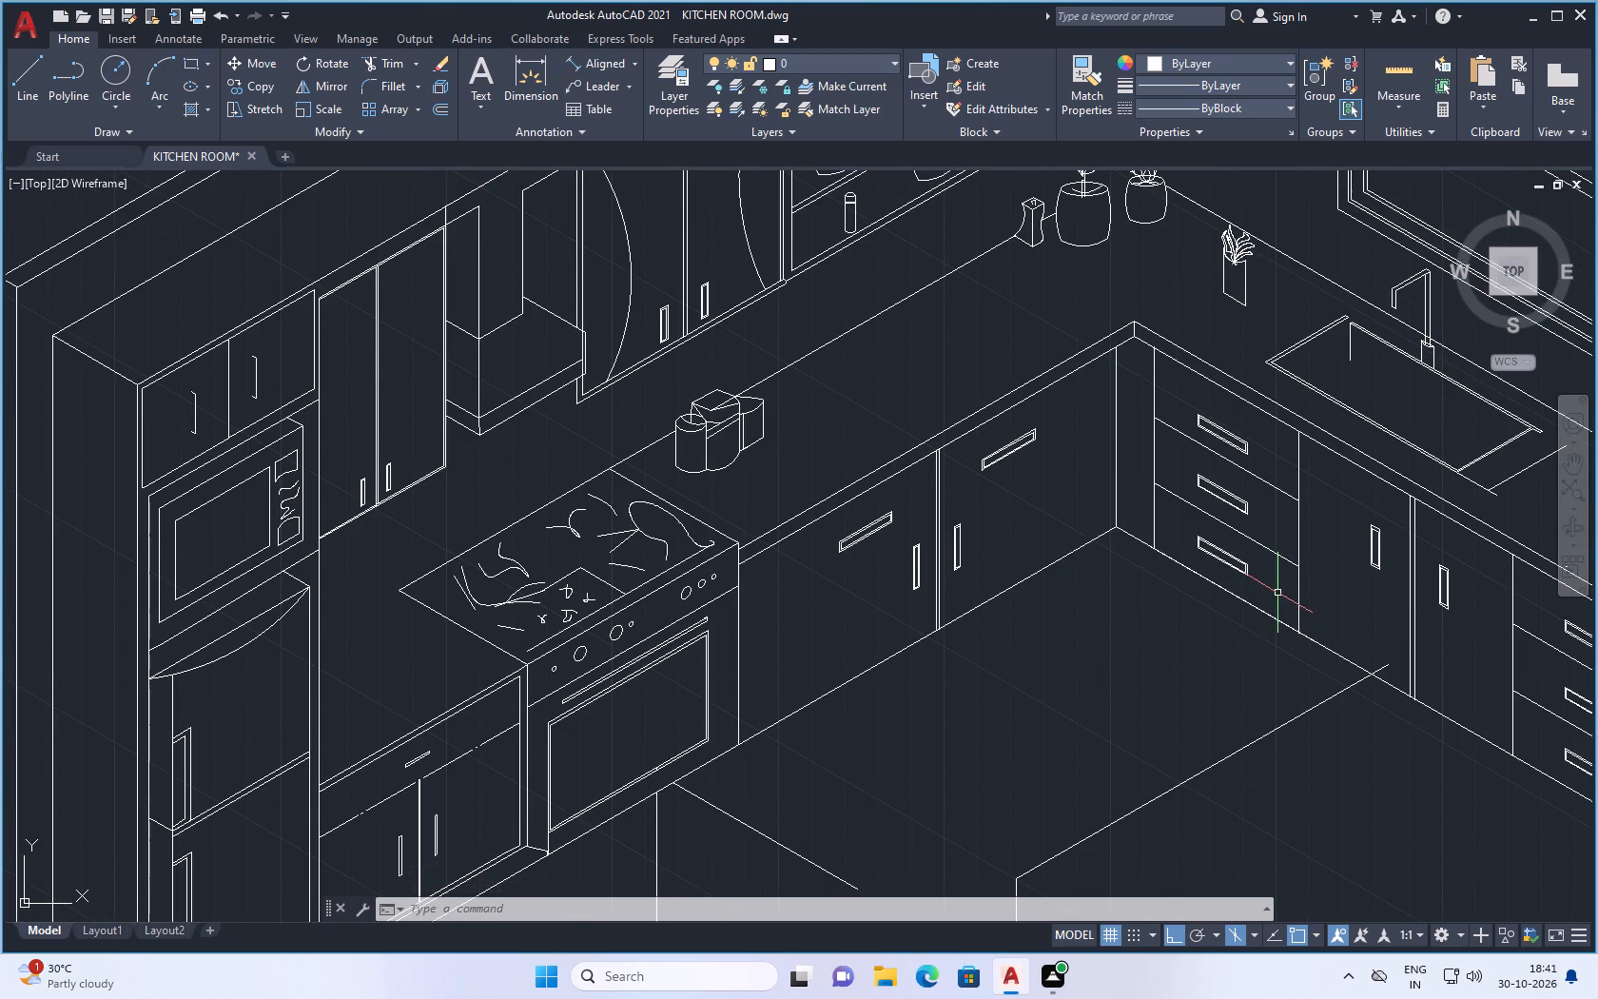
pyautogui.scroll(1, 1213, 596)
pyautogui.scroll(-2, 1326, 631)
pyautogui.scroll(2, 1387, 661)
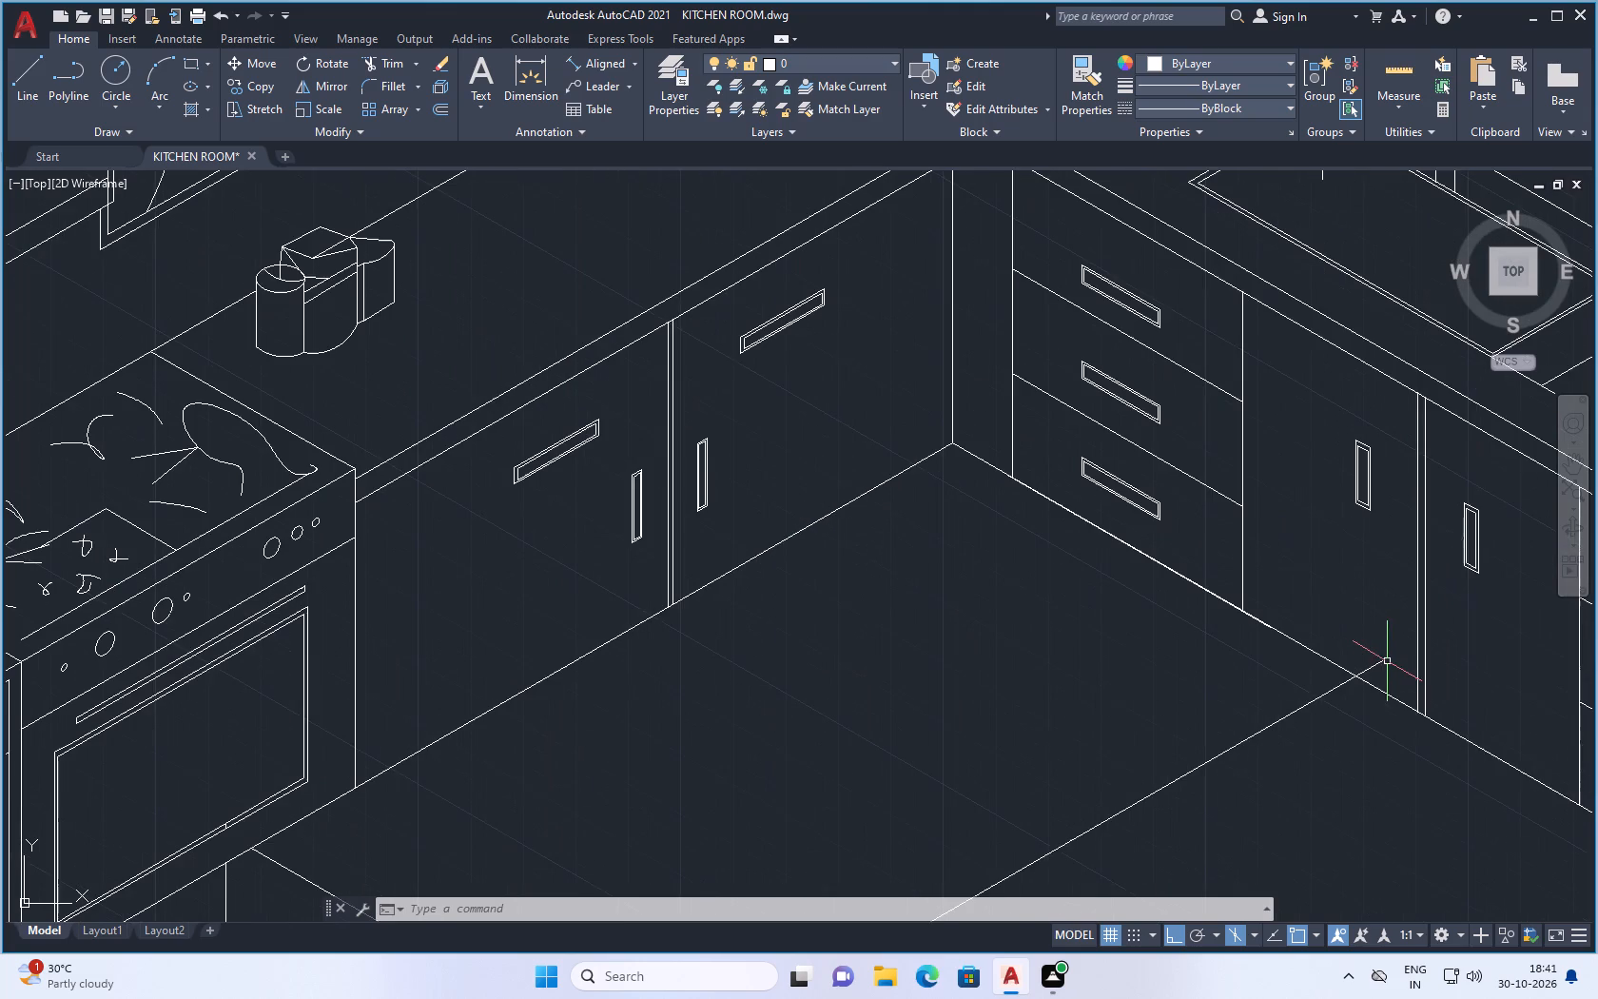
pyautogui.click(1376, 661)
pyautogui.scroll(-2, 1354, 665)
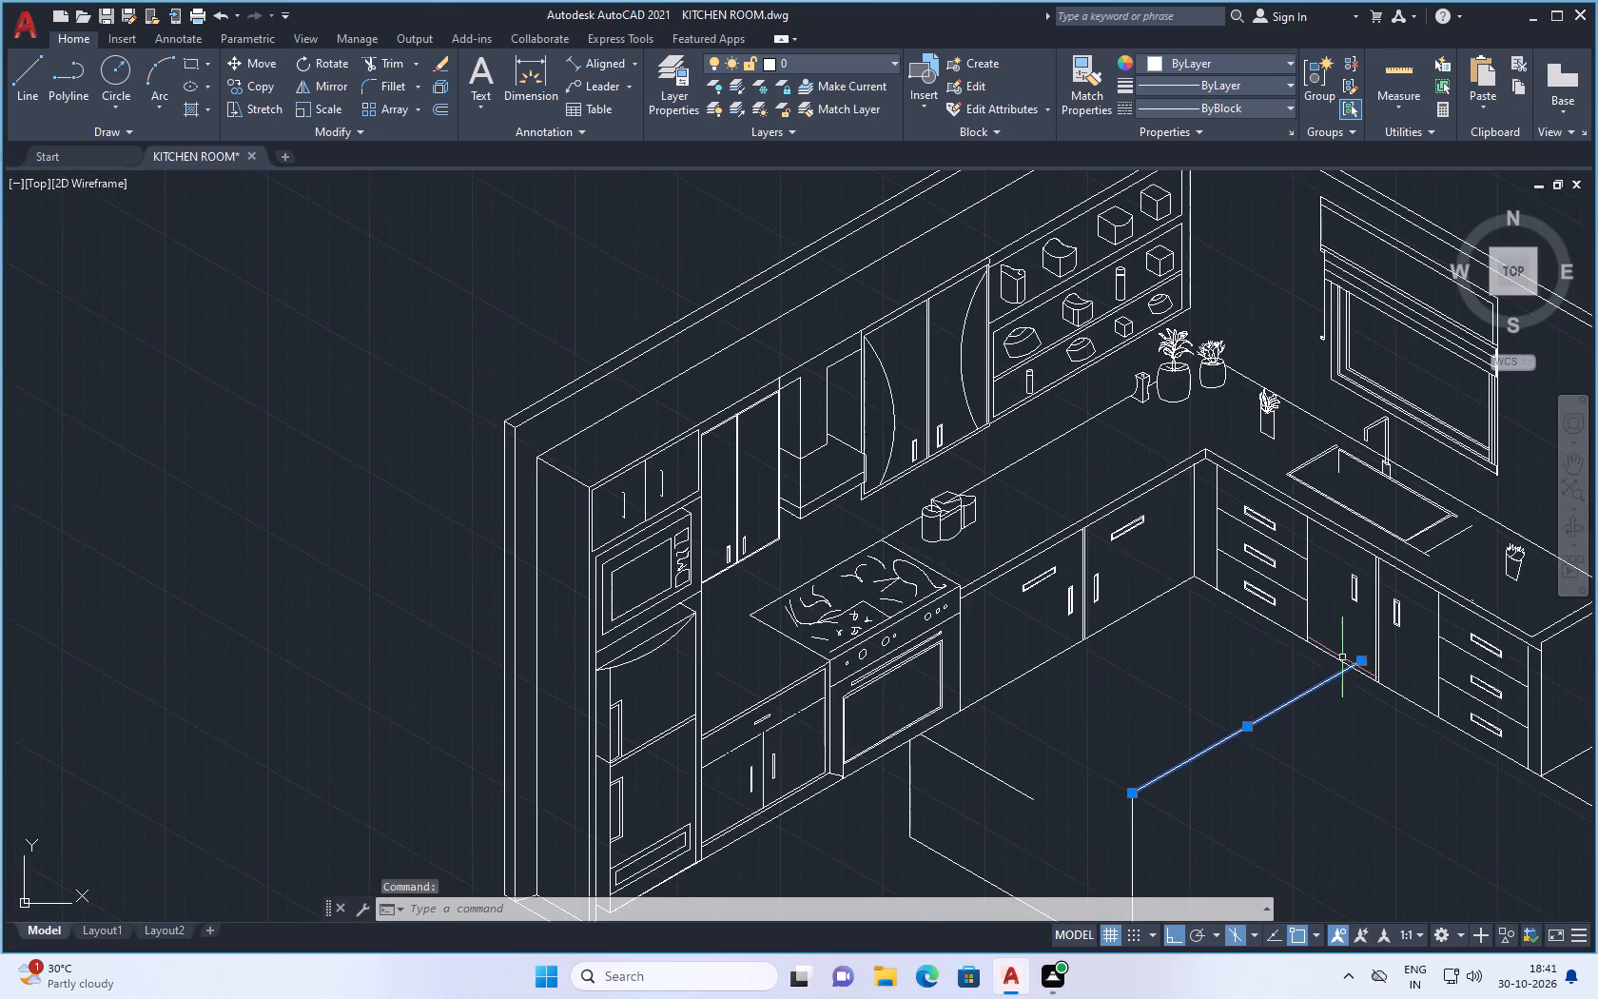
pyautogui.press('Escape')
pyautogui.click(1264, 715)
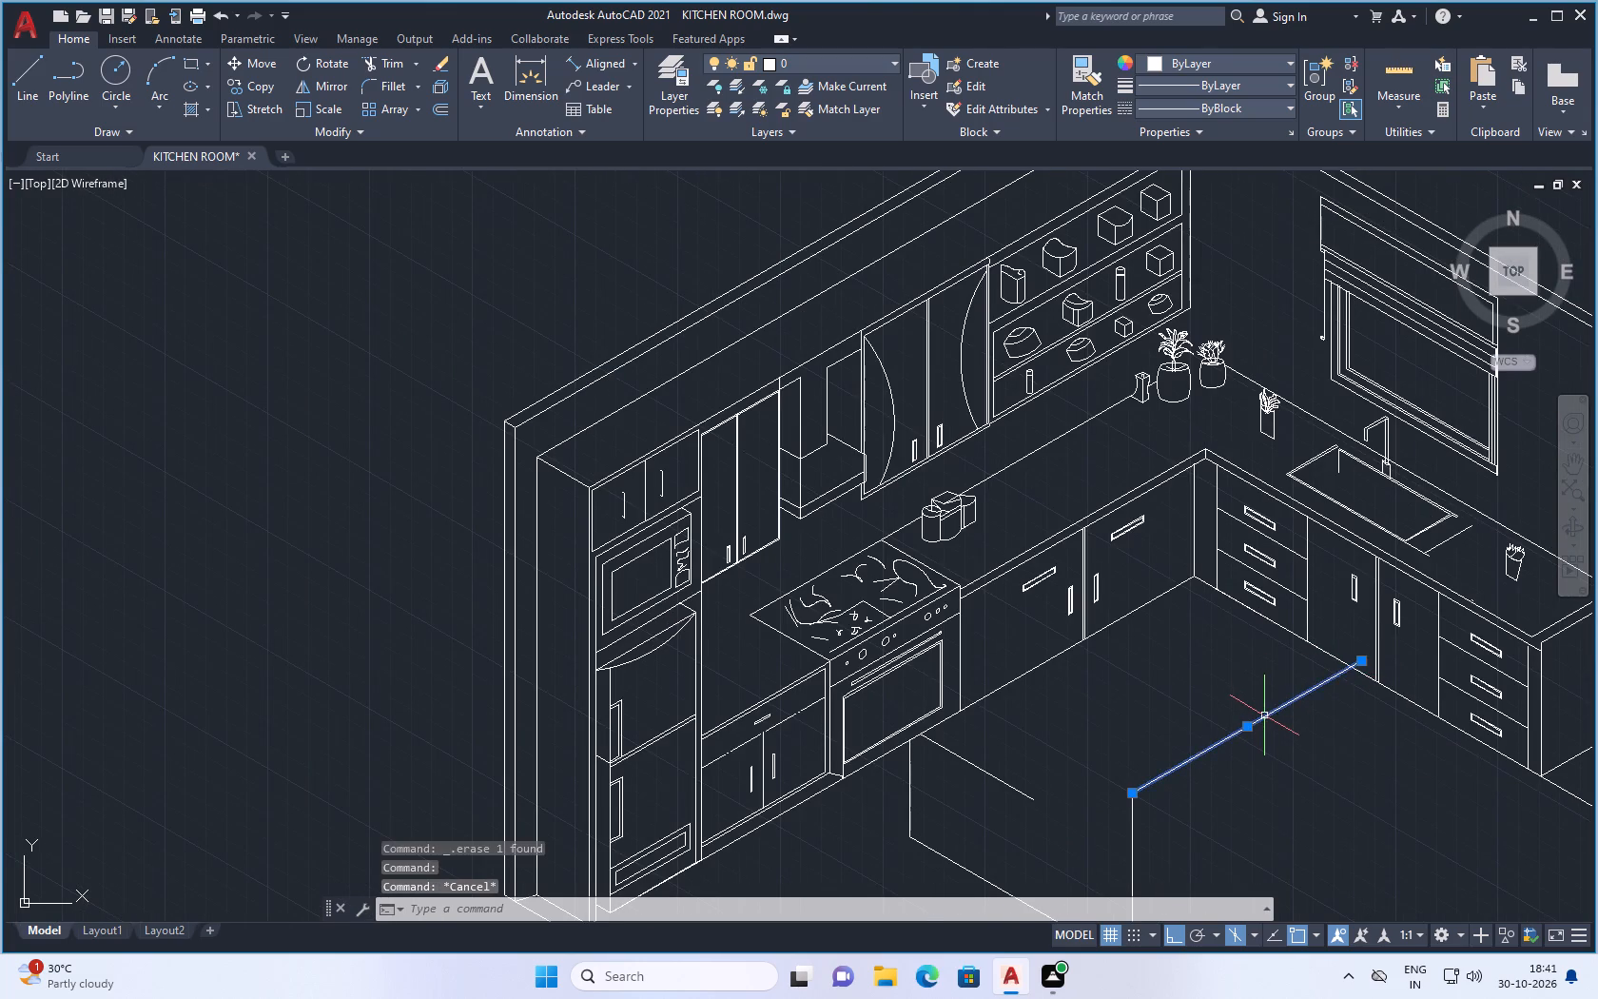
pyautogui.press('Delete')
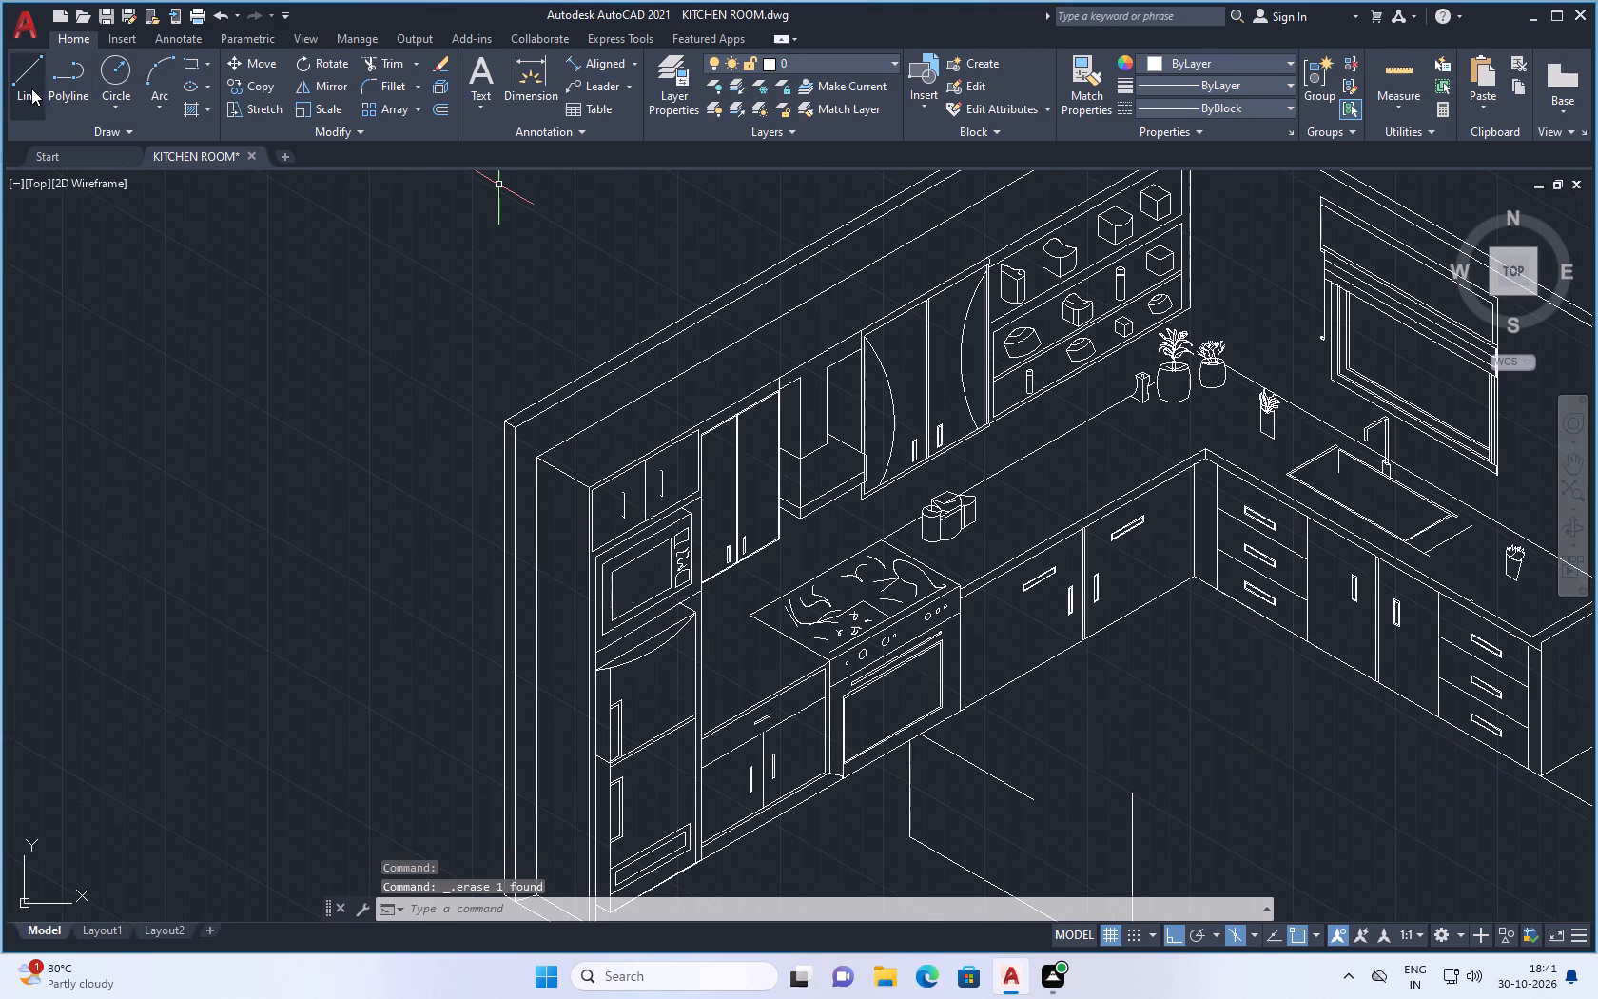
# In the top isoplane, draw a line about 158 units long at 210° from the sink-side base cabinet front across the floor.
pyautogui.click(15, 75)
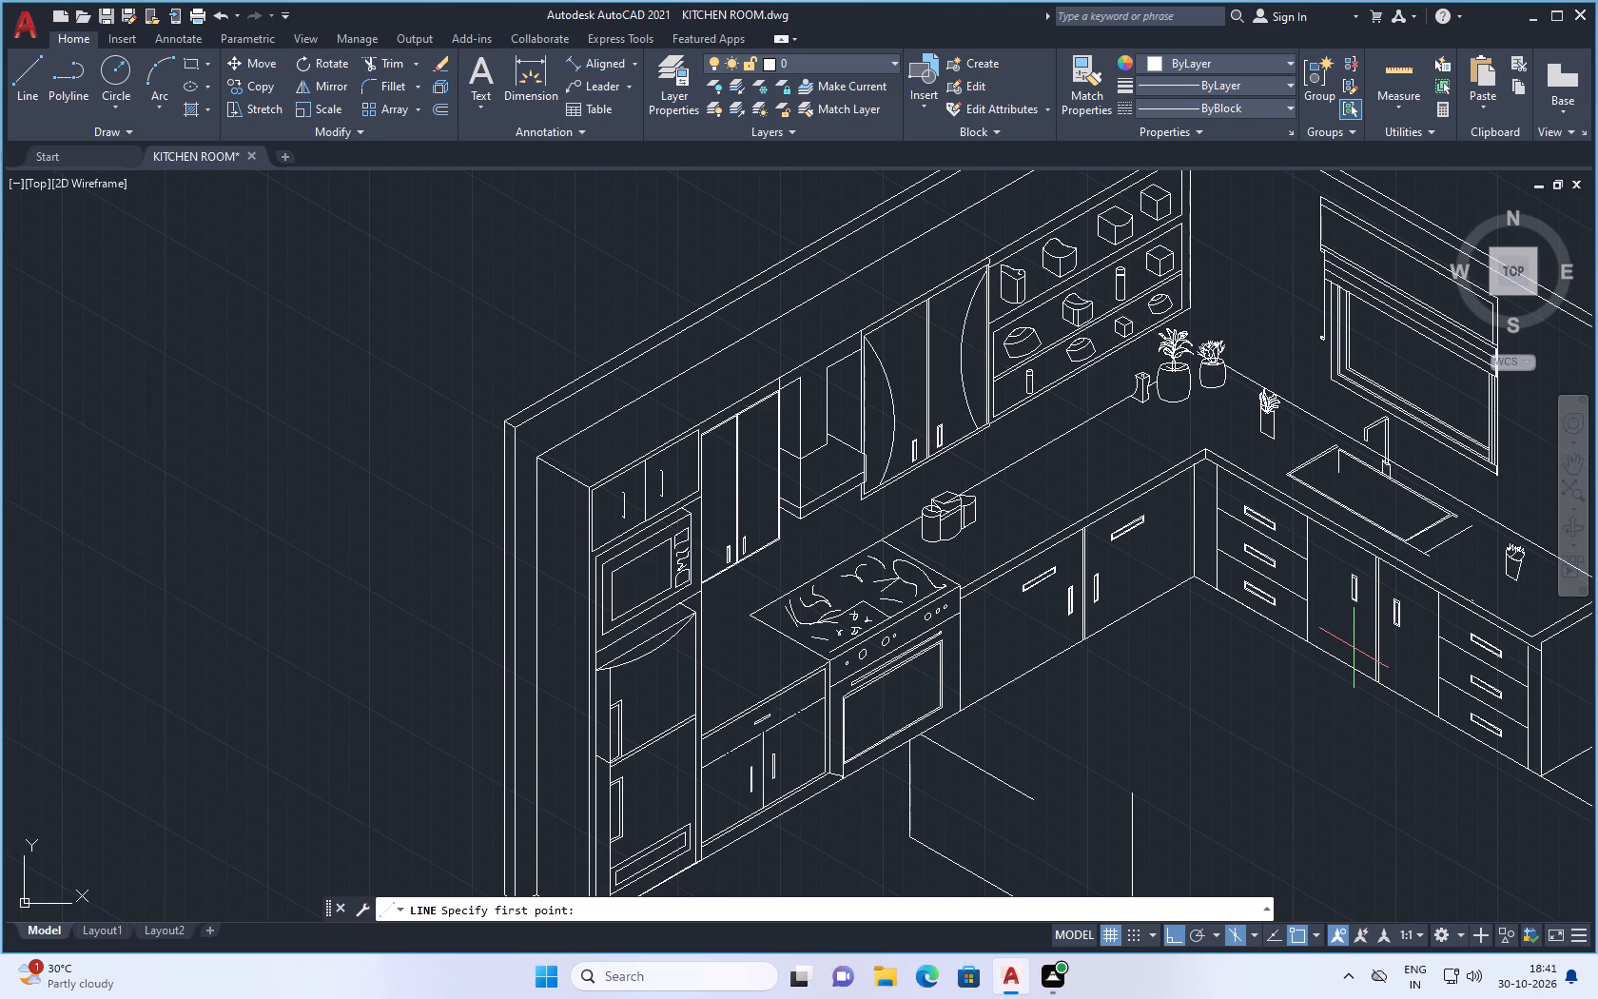
pyautogui.scroll(1, 1350, 657)
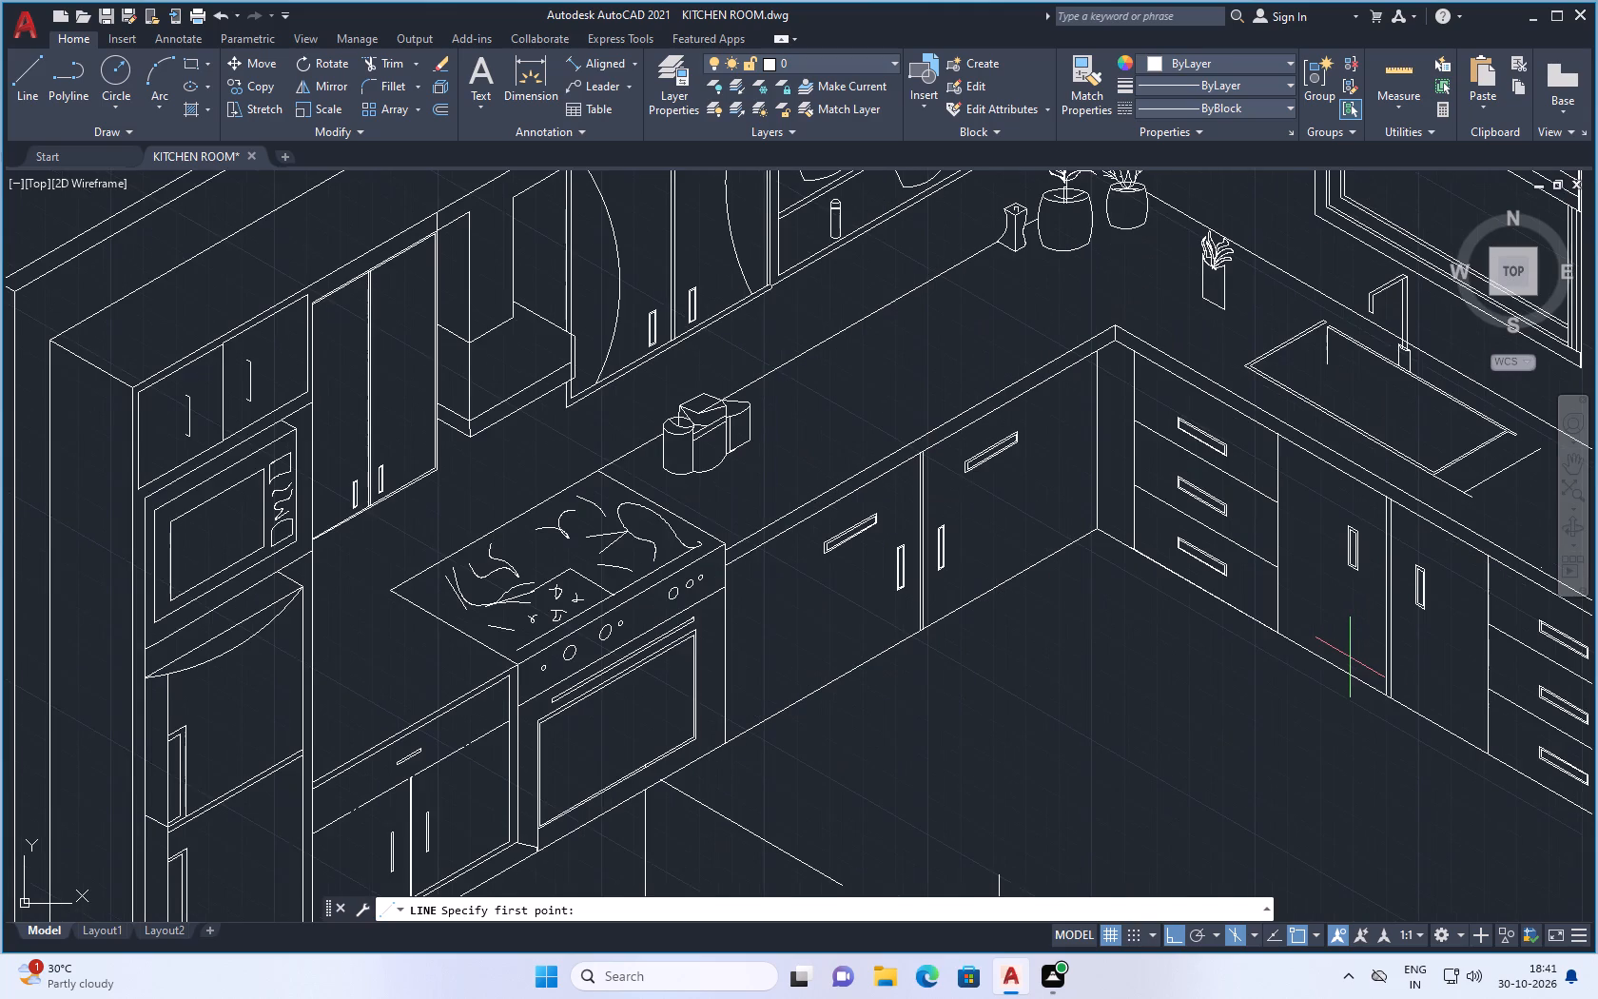
pyautogui.click(1356, 652)
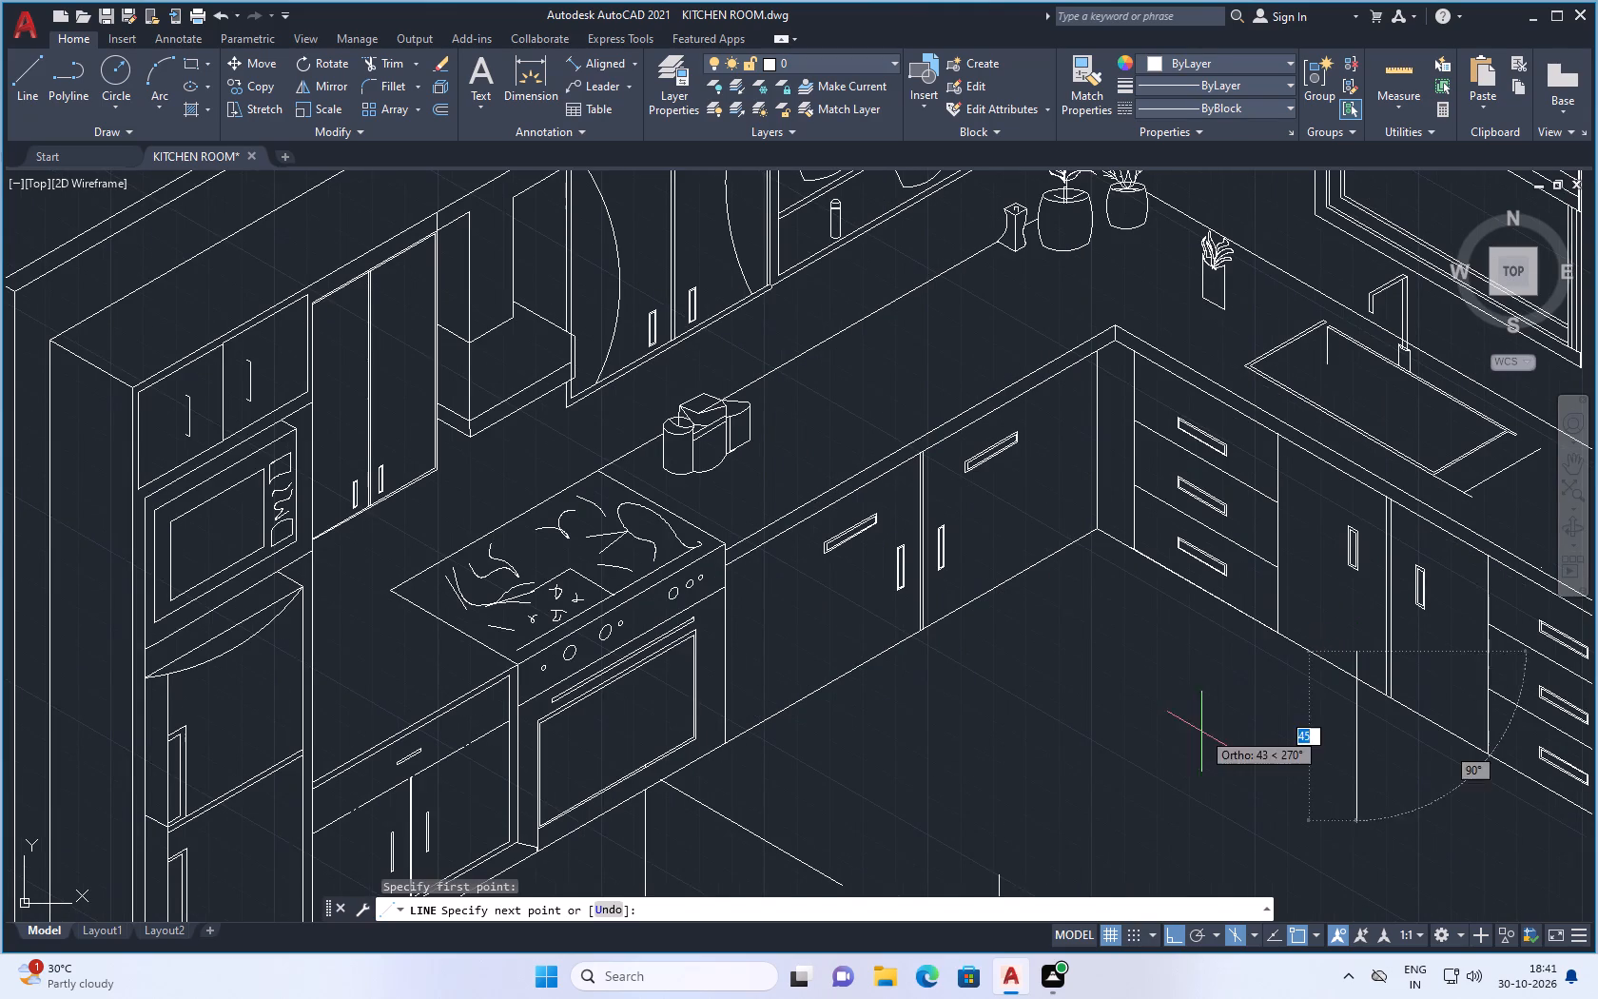
pyautogui.click(1251, 935)
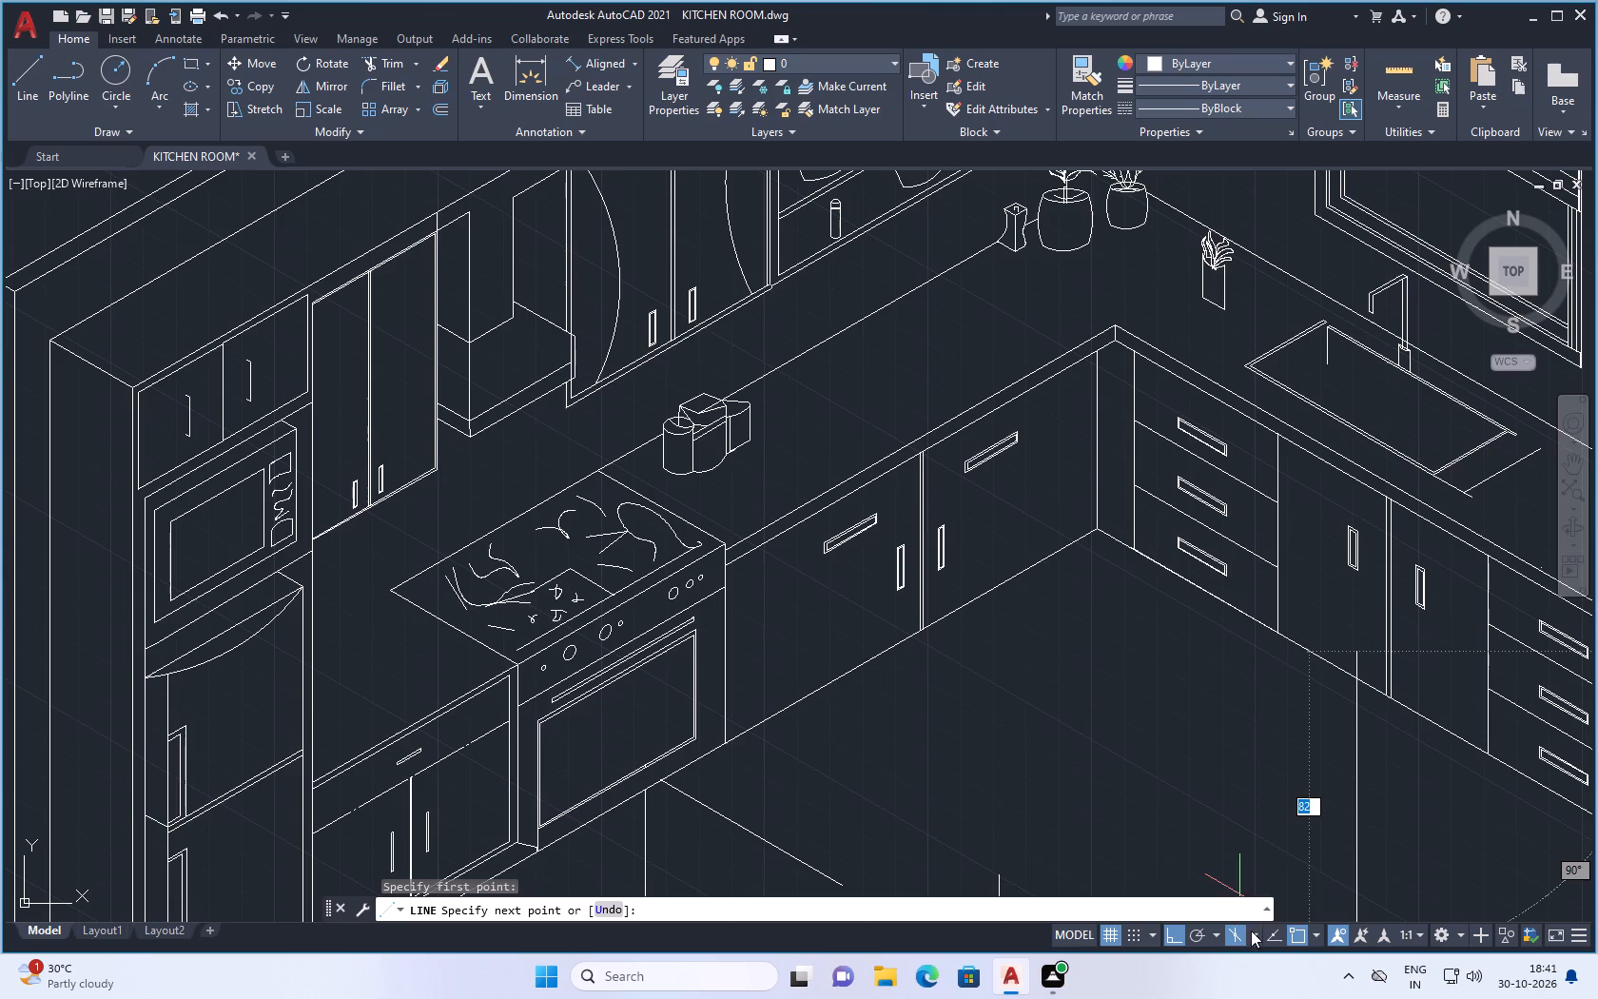
pyautogui.click(1272, 874)
pyautogui.scroll(-1, 1203, 795)
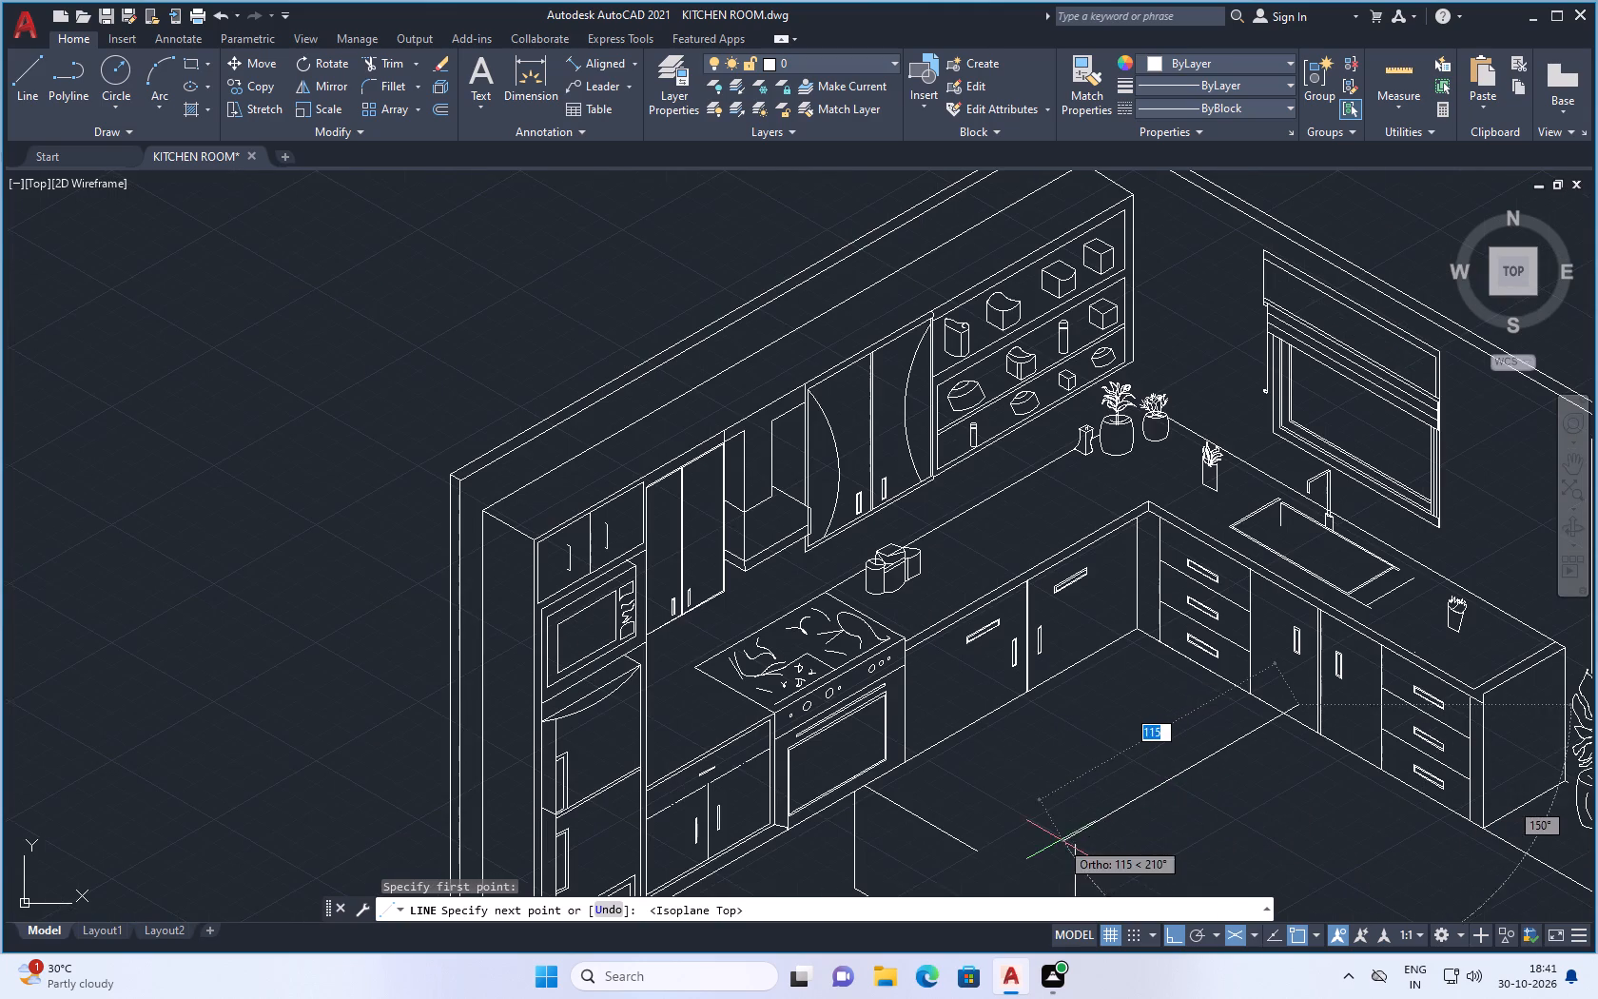
pyautogui.scroll(-2, 1034, 845)
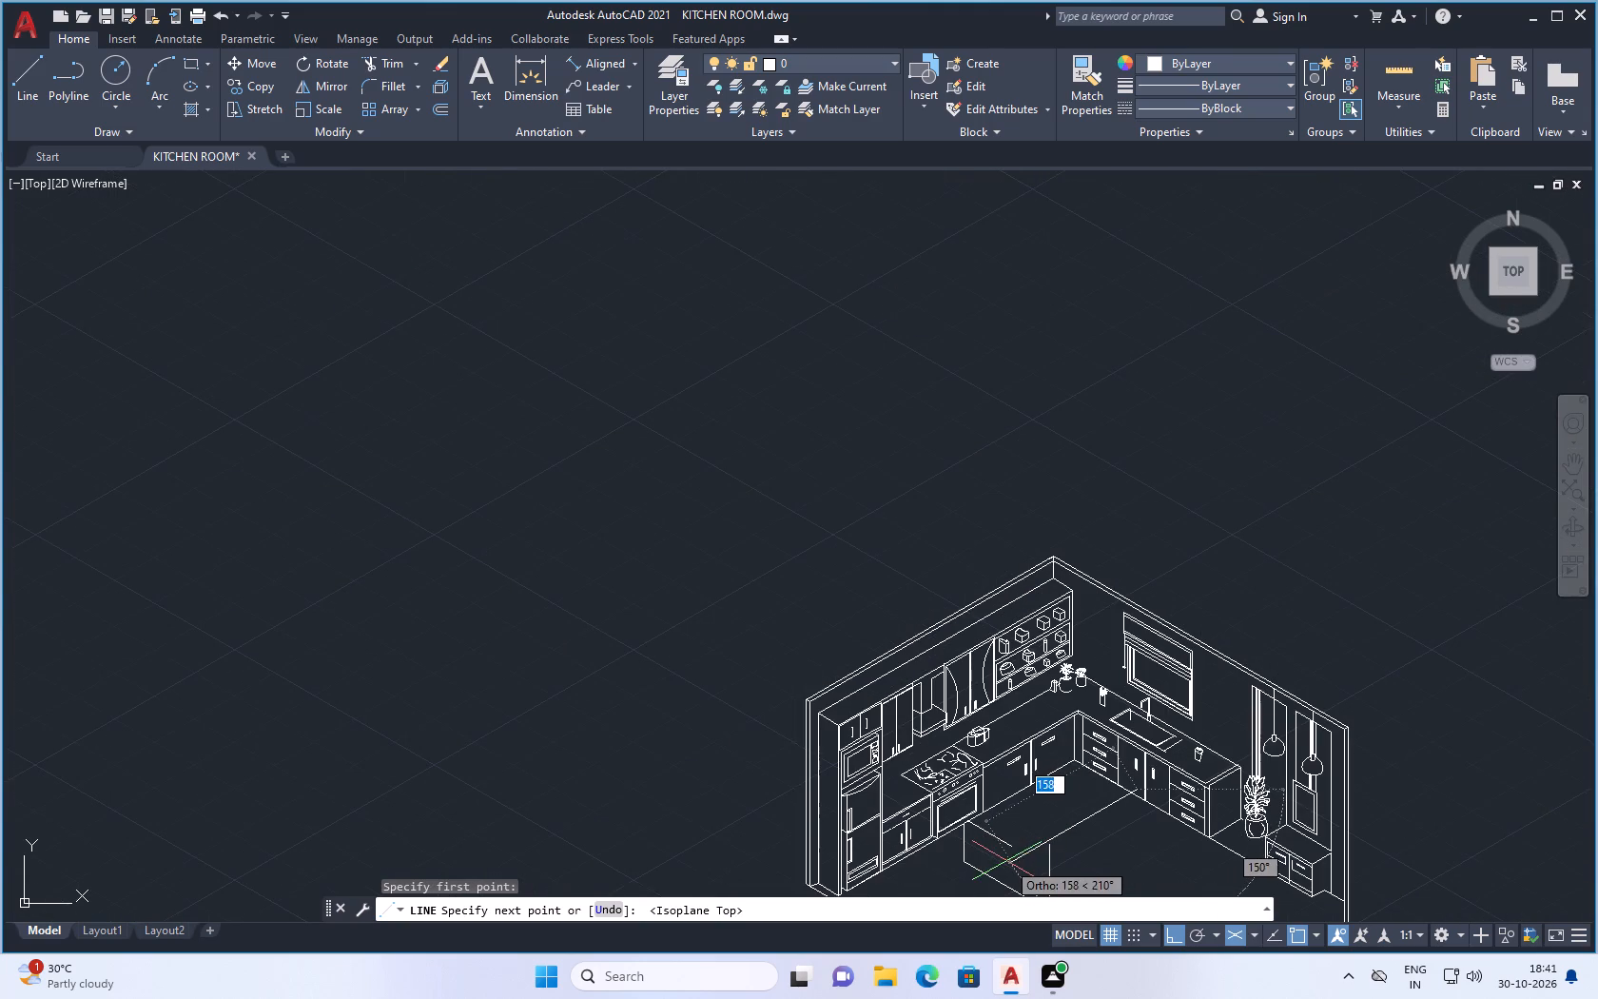
pyautogui.click(1006, 861)
pyautogui.press('Escape')
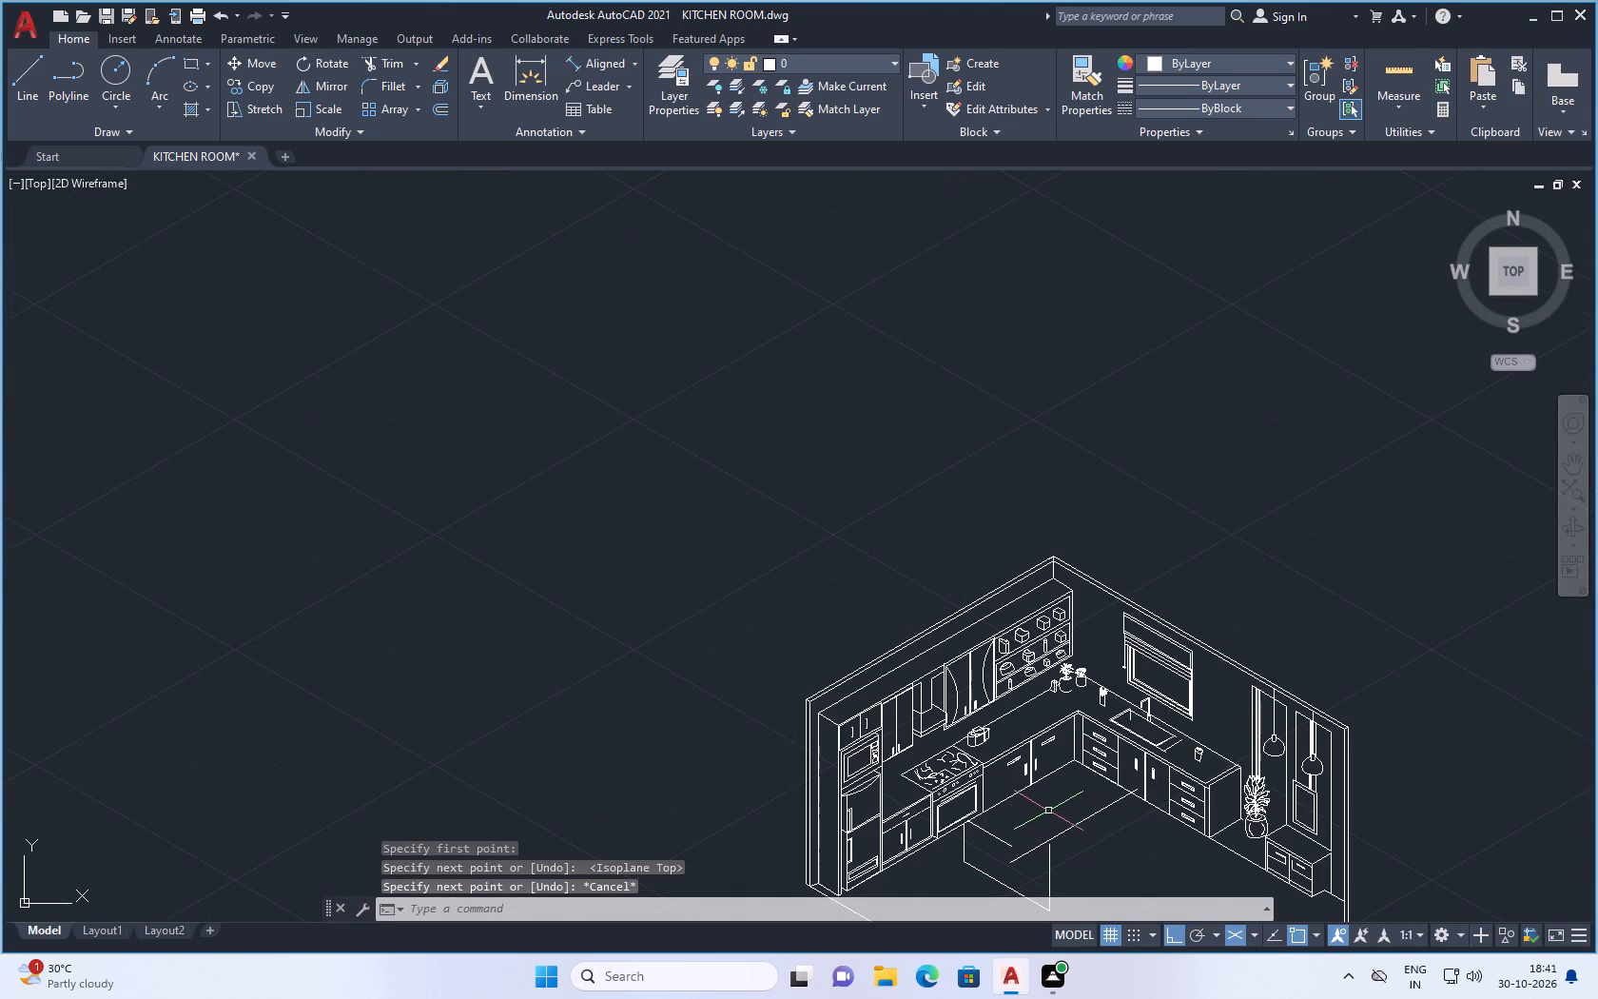
# Erase the outer vertical line of the island-like object in front of the oven.
pyautogui.scroll(2, 1051, 838)
pyautogui.scroll(-2, 1041, 776)
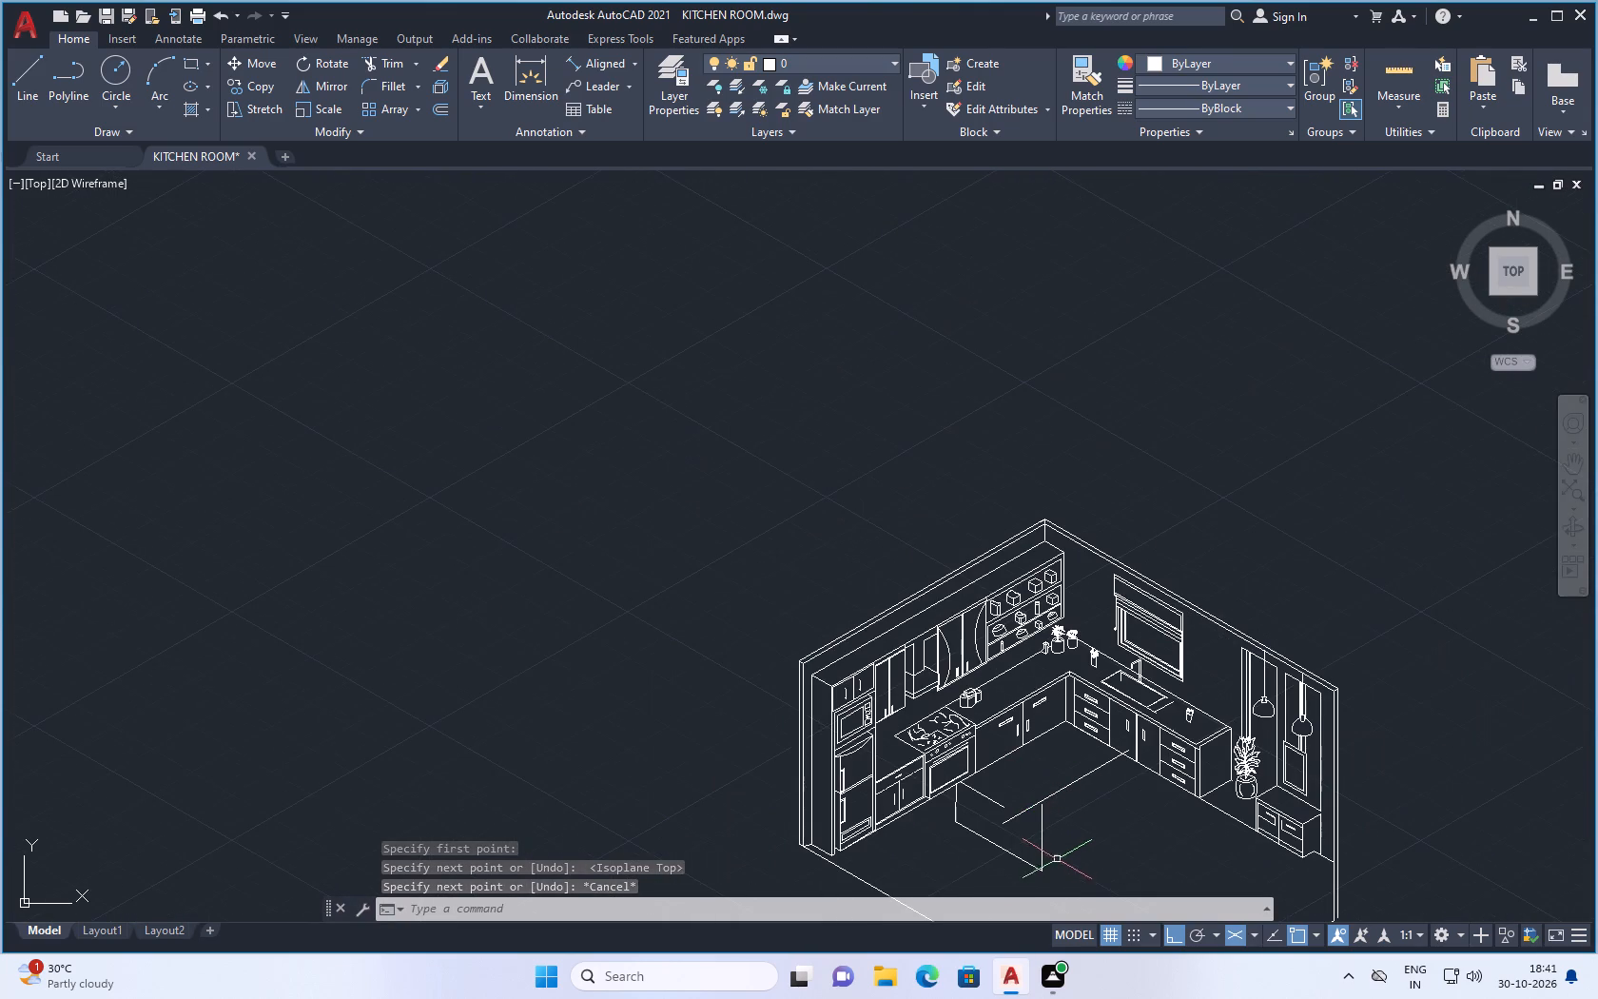
pyautogui.click(1043, 848)
pyautogui.press('Delete')
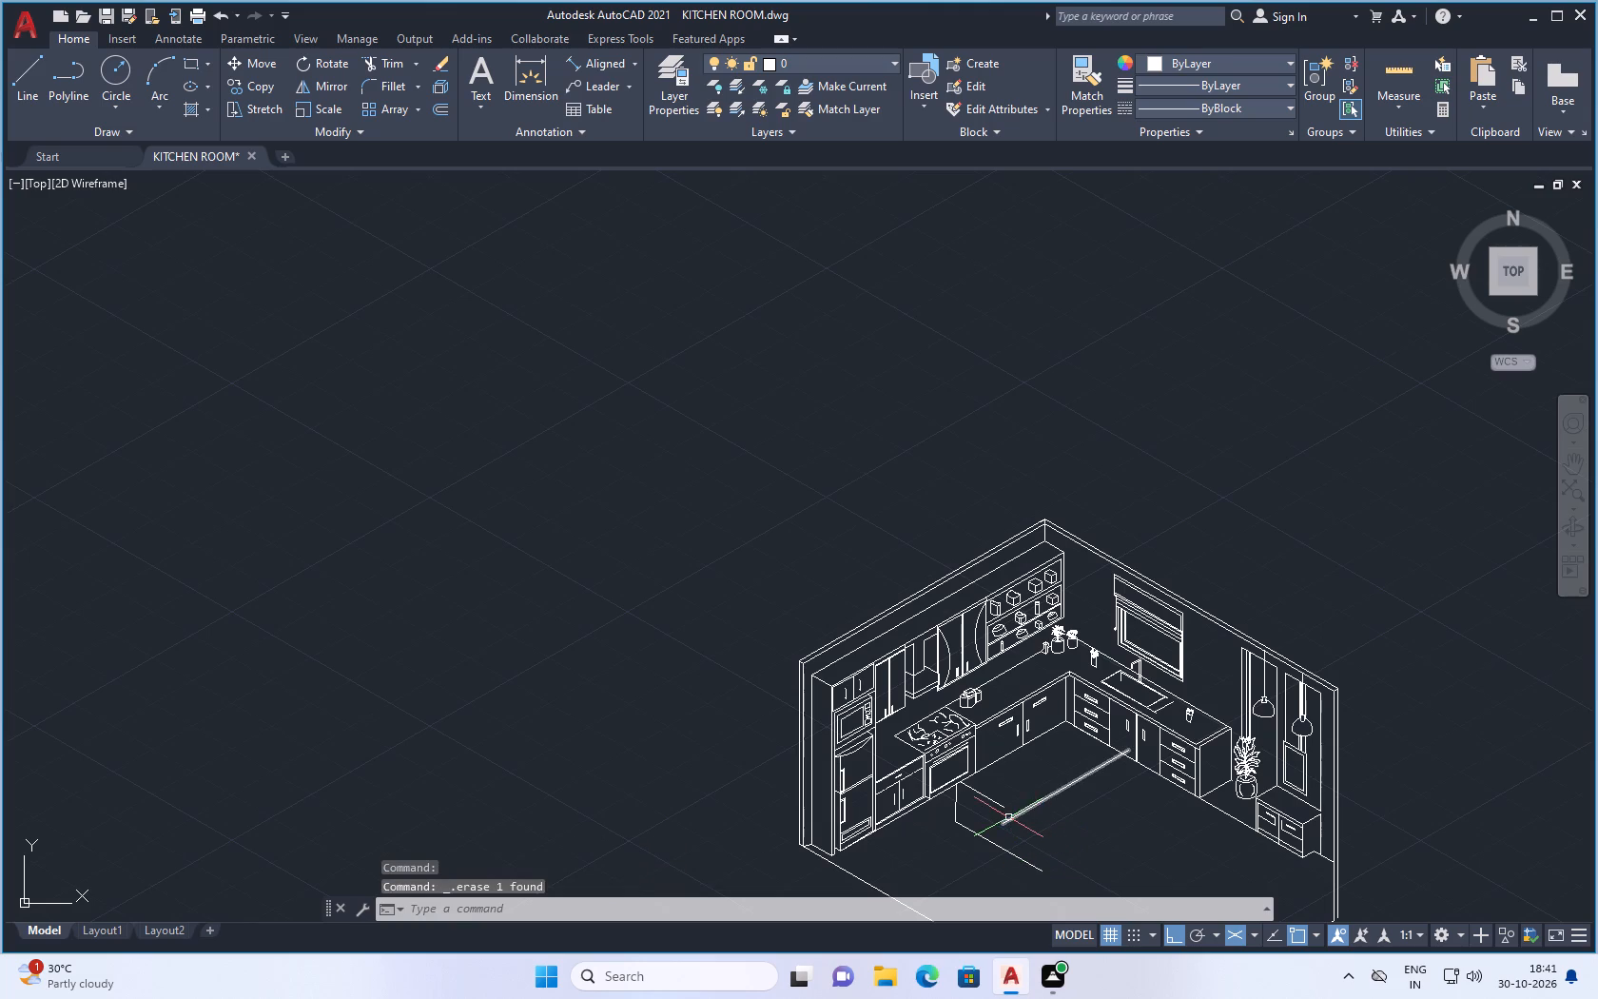
# Extend the object's upper edge with a line at 330° from its free end, crossing the long 210° floor line.
pyautogui.click(17, 73)
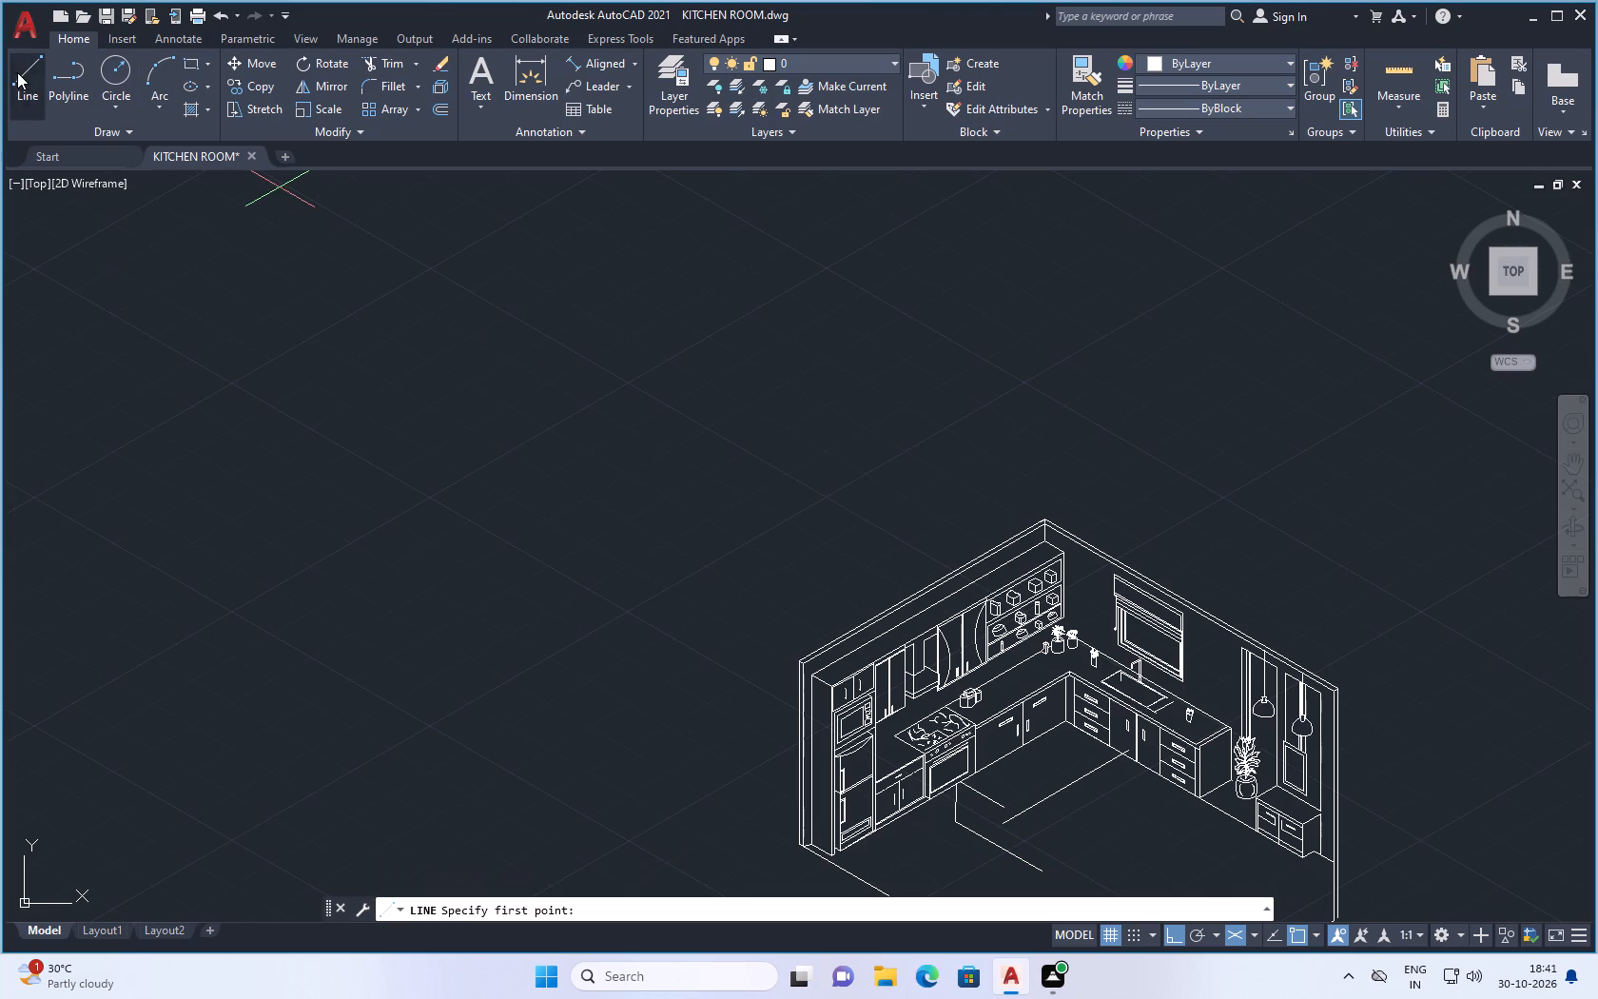
pyautogui.scroll(3, 989, 818)
pyautogui.click(1017, 794)
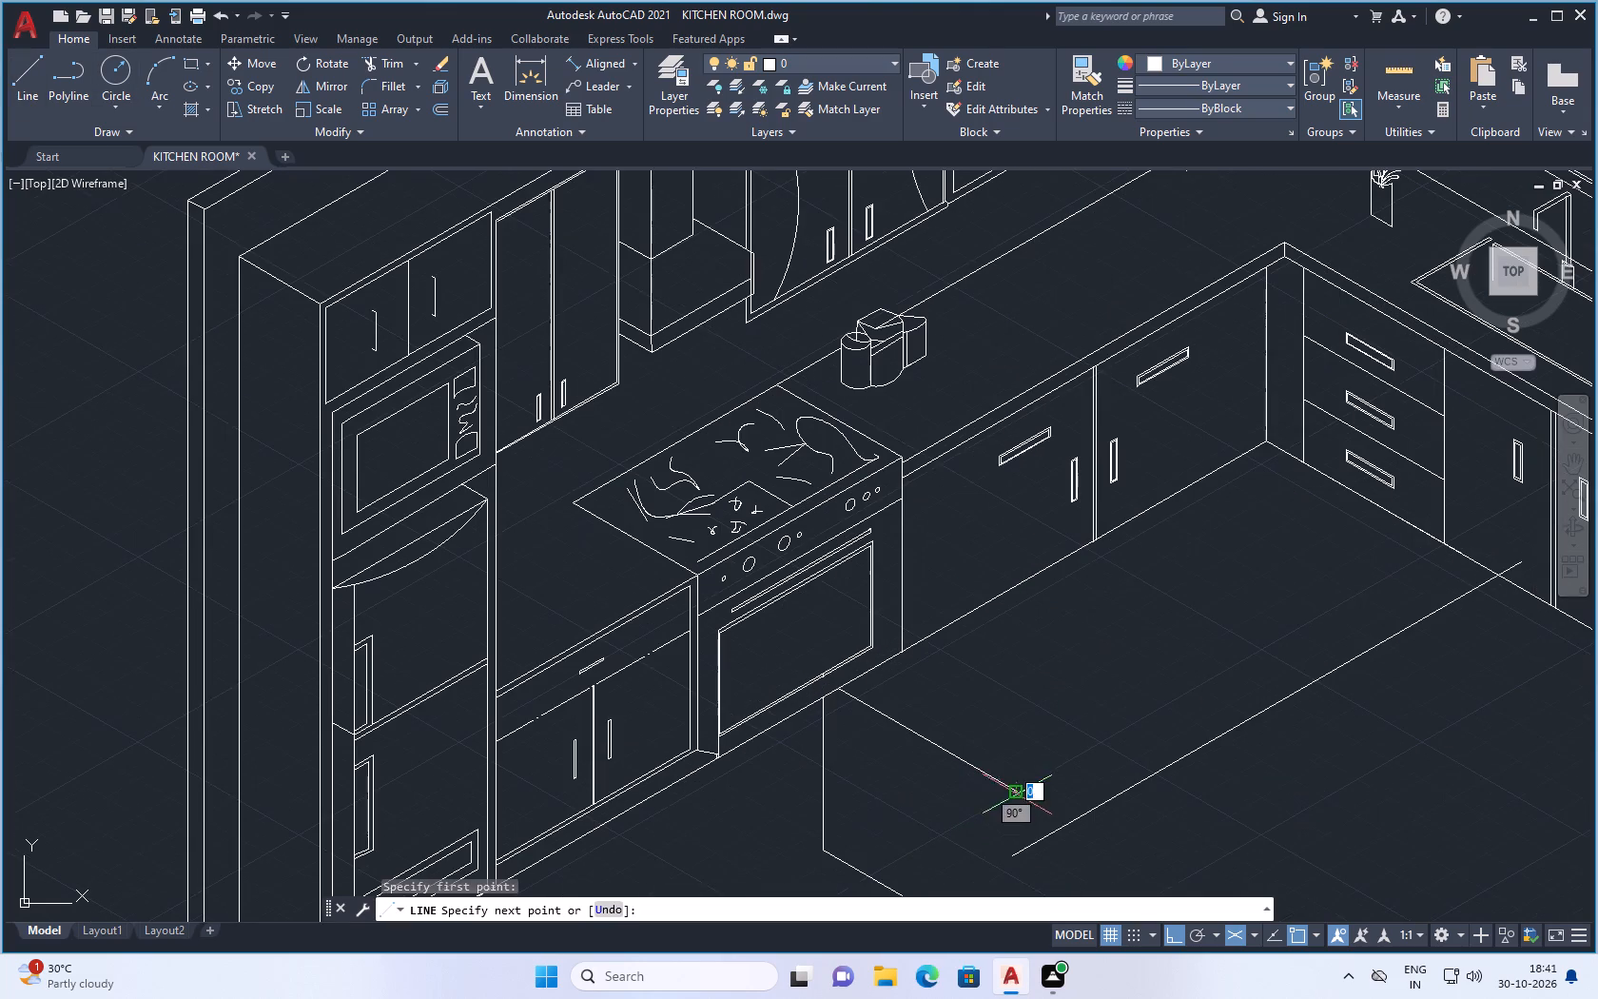
pyautogui.click(1094, 856)
pyautogui.press('Escape')
pyautogui.scroll(-2, 1043, 777)
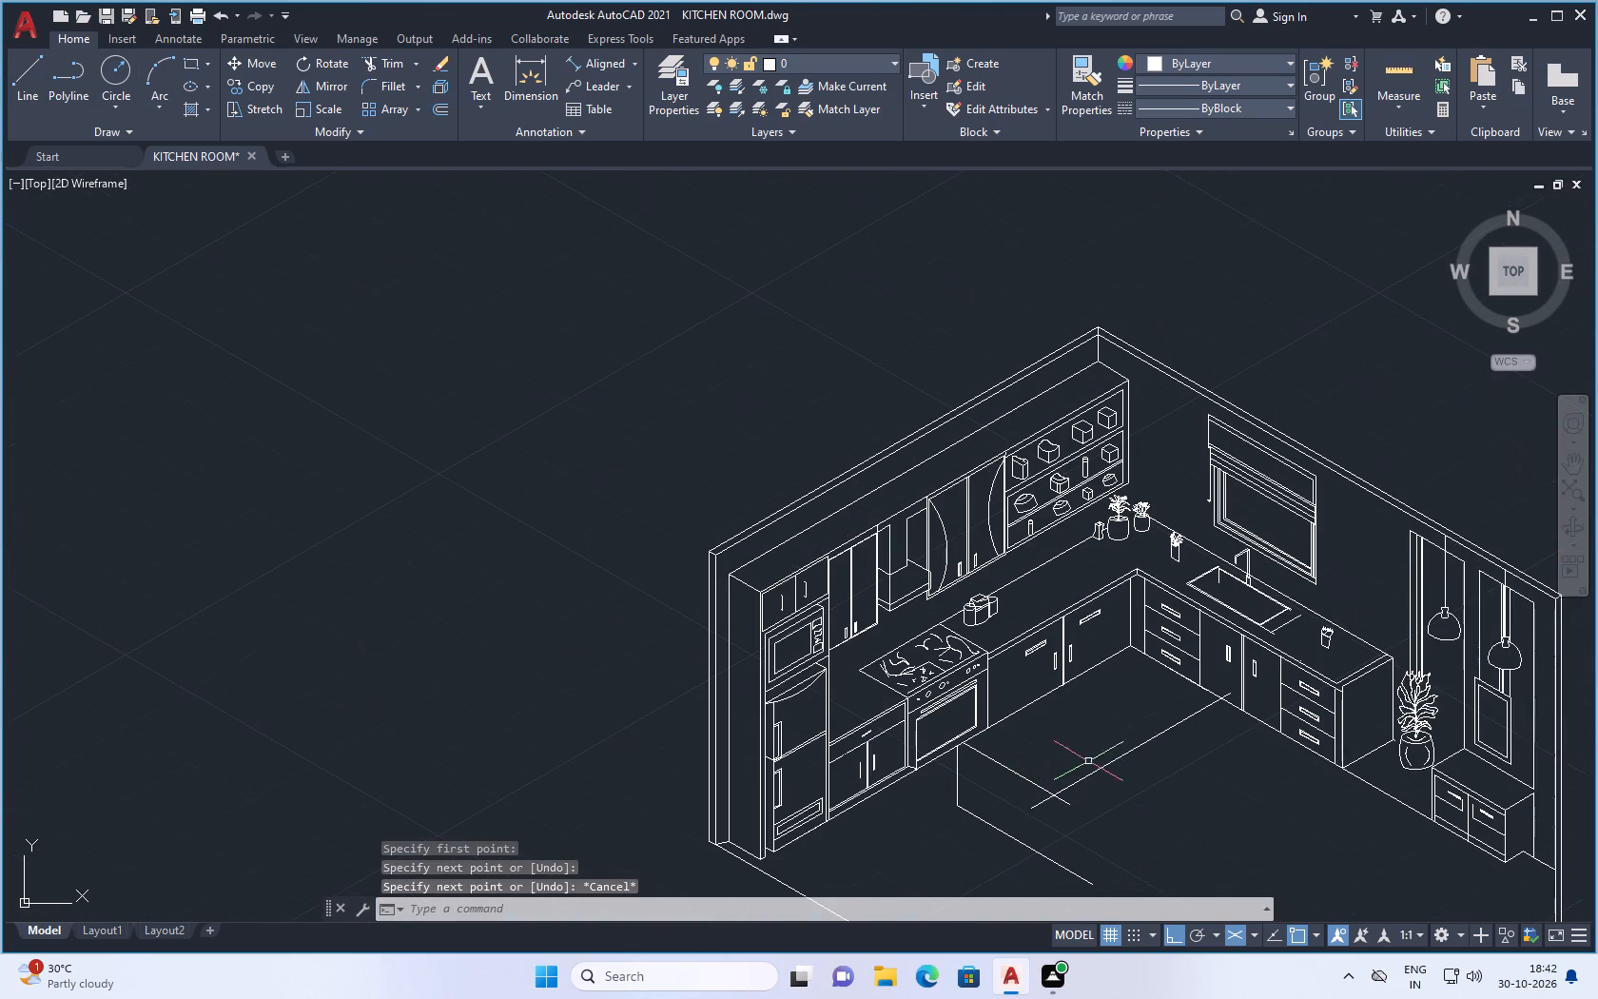
pyautogui.scroll(-1, 1012, 737)
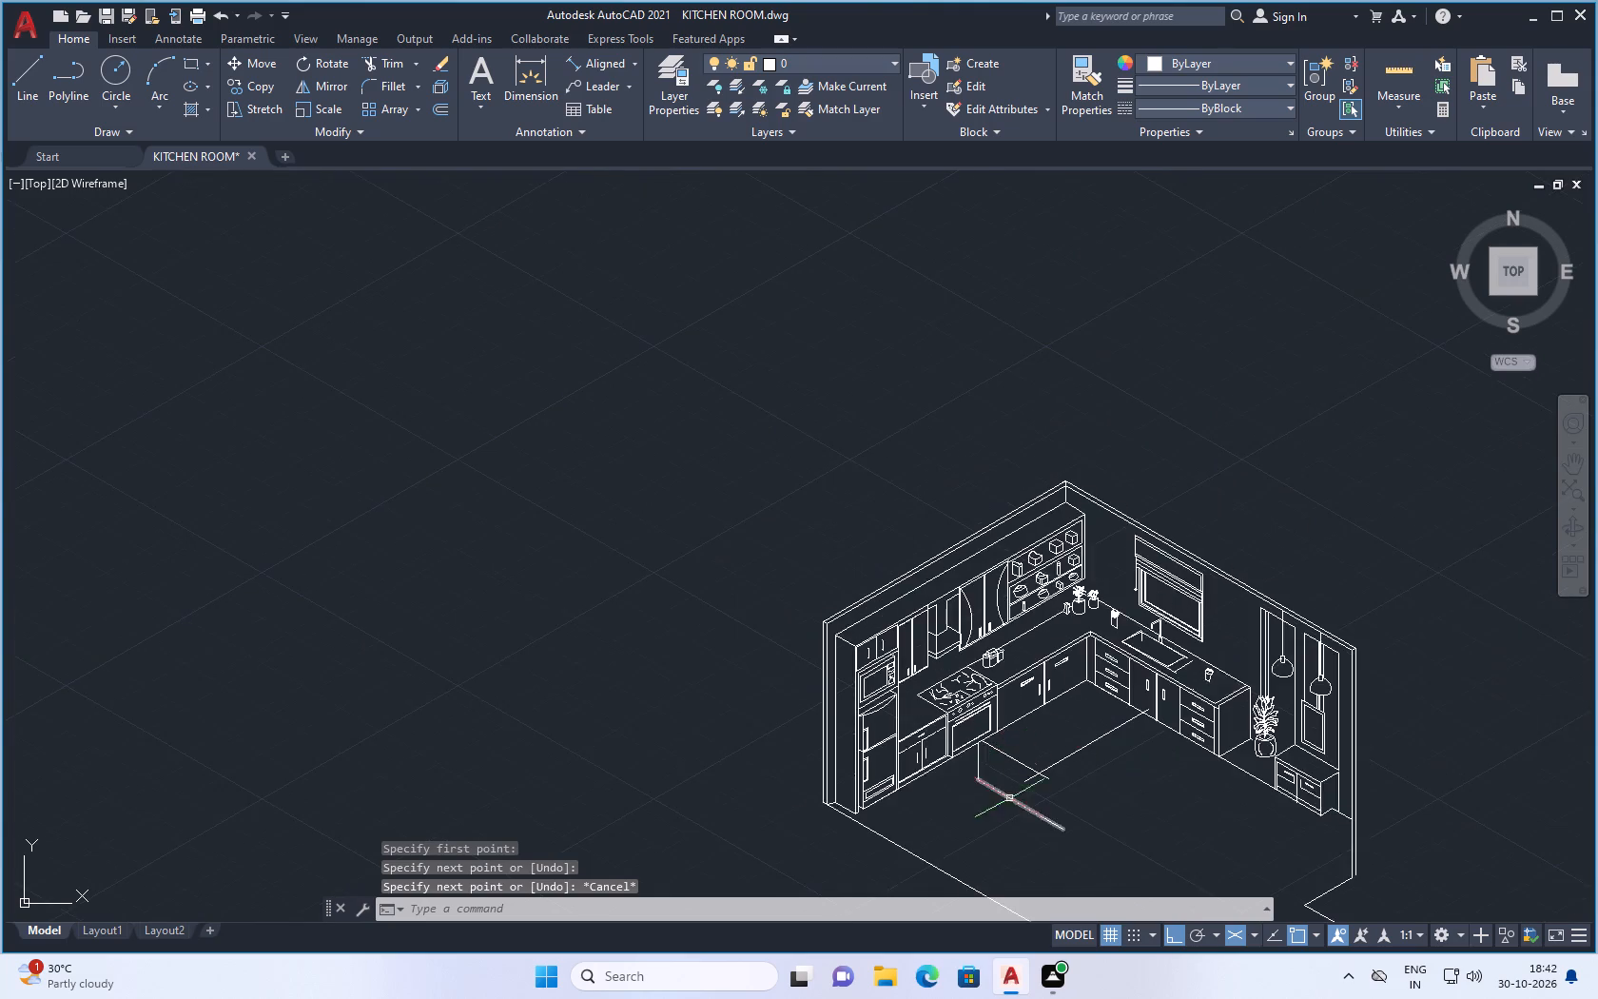
# In the right isoplane, draw a vertical line down from the crossing of the two upper edges past the object's lower edge.
pyautogui.scroll(2, 1009, 800)
pyautogui.press('space')
pyautogui.scroll(2, 1059, 763)
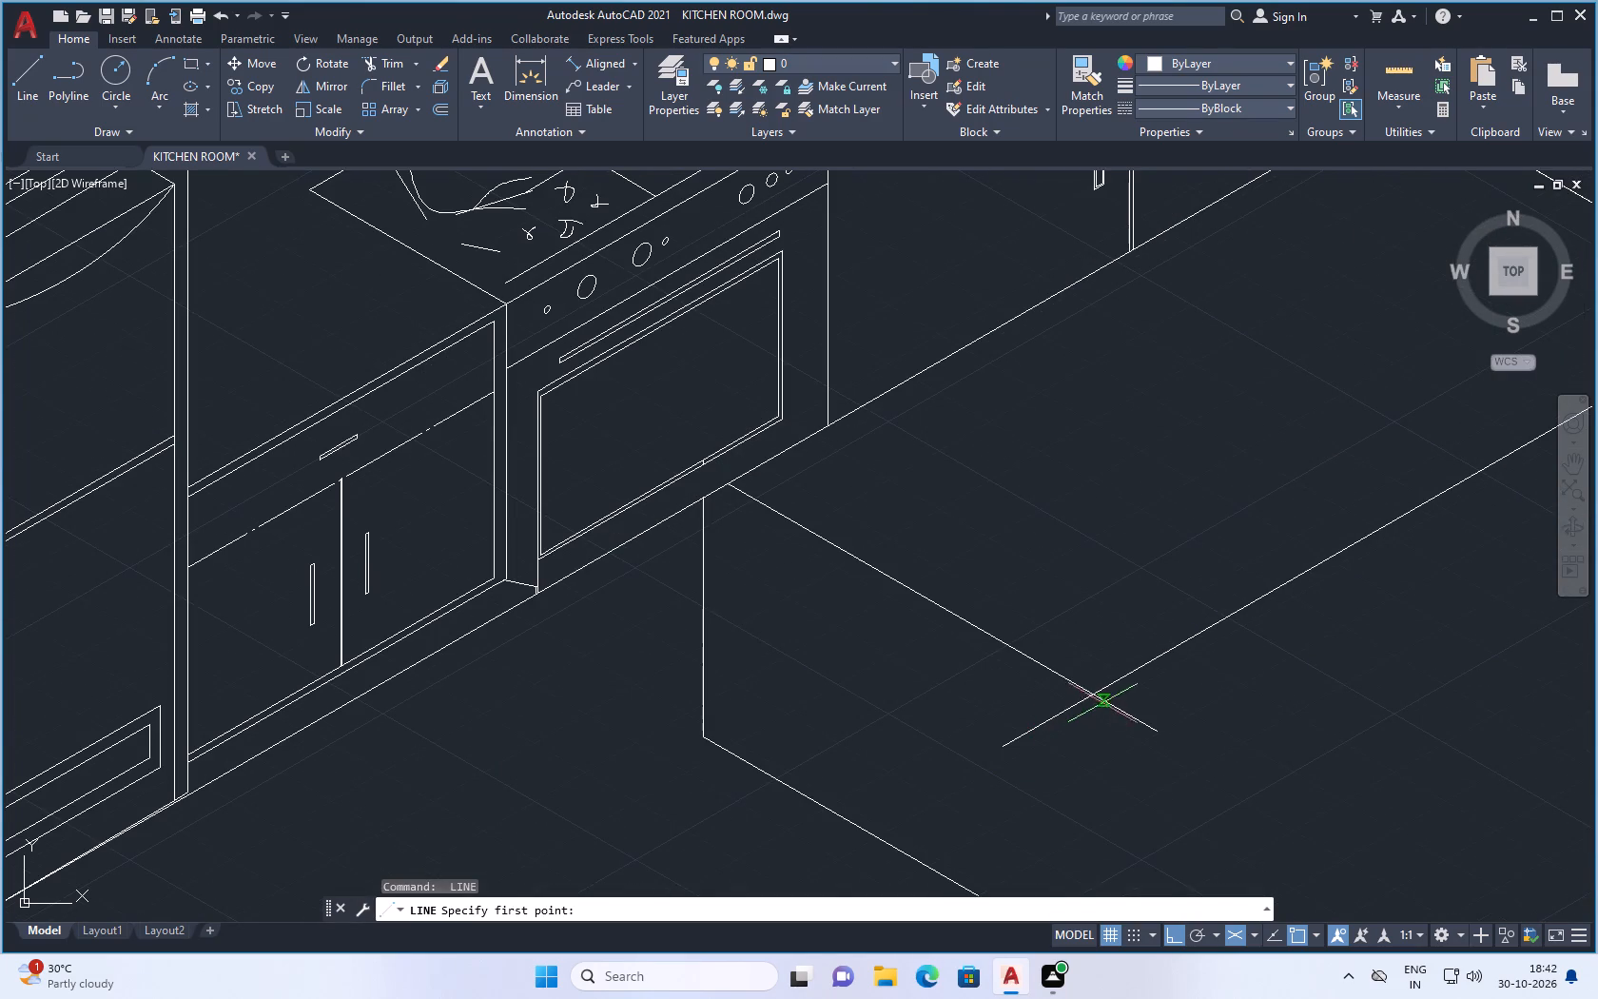
pyautogui.click(1089, 692)
pyautogui.scroll(-1, 1046, 802)
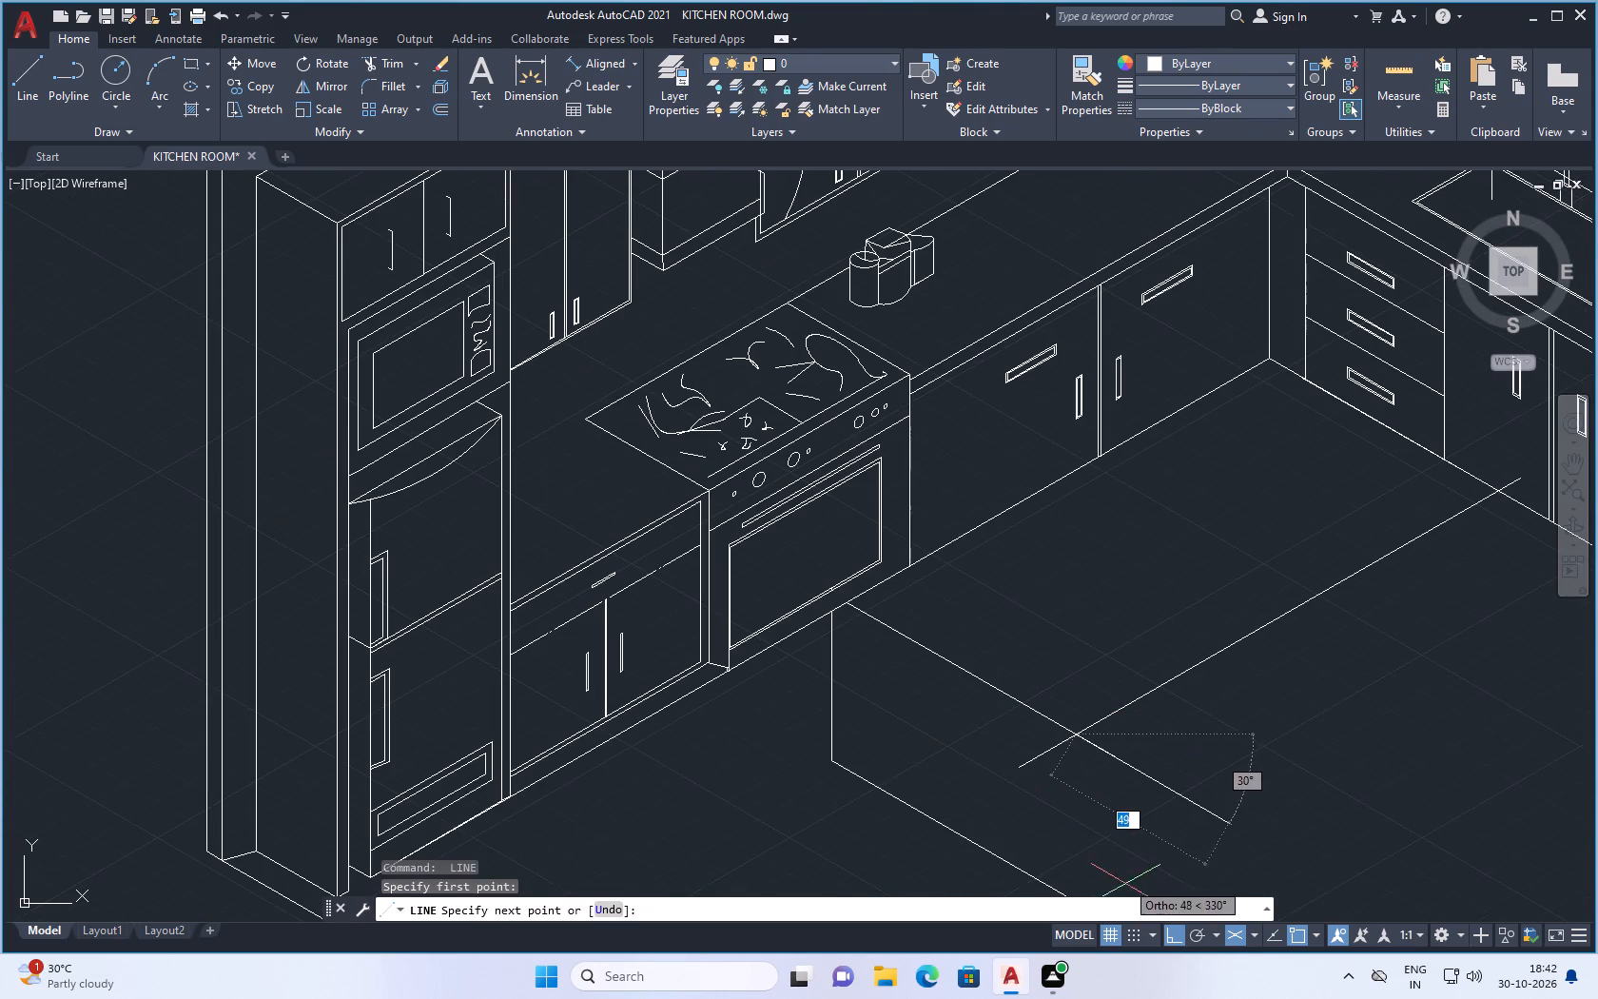
pyautogui.click(1251, 931)
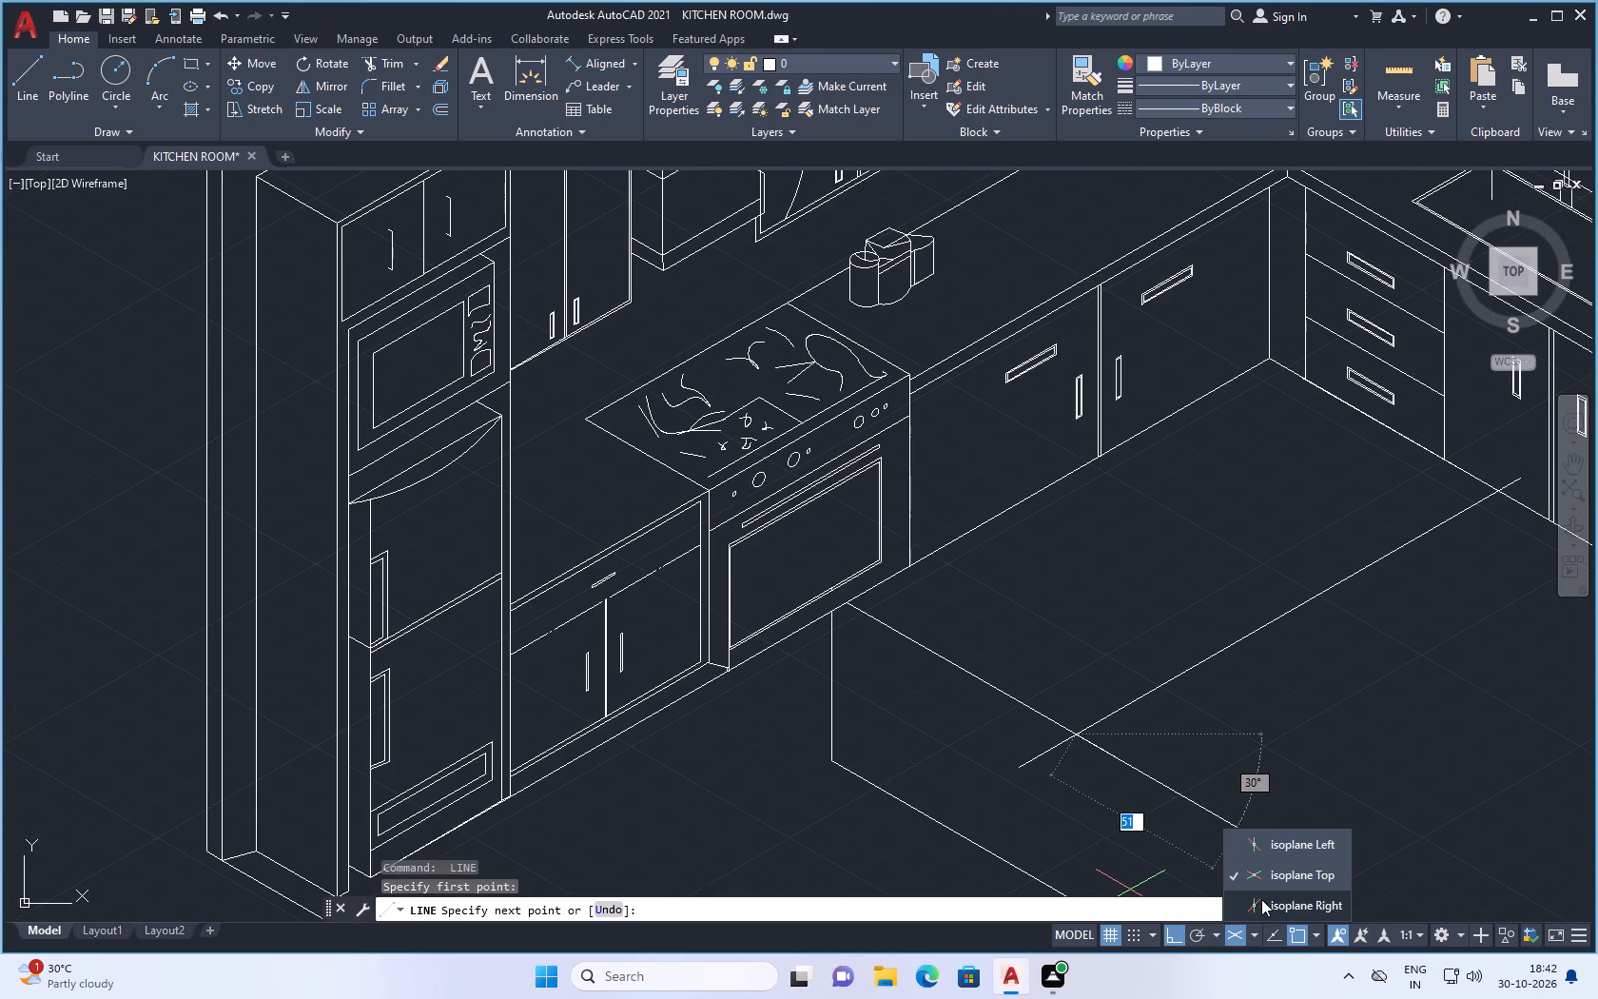
pyautogui.click(1263, 900)
pyautogui.scroll(-3, 1069, 796)
pyautogui.click(1073, 859)
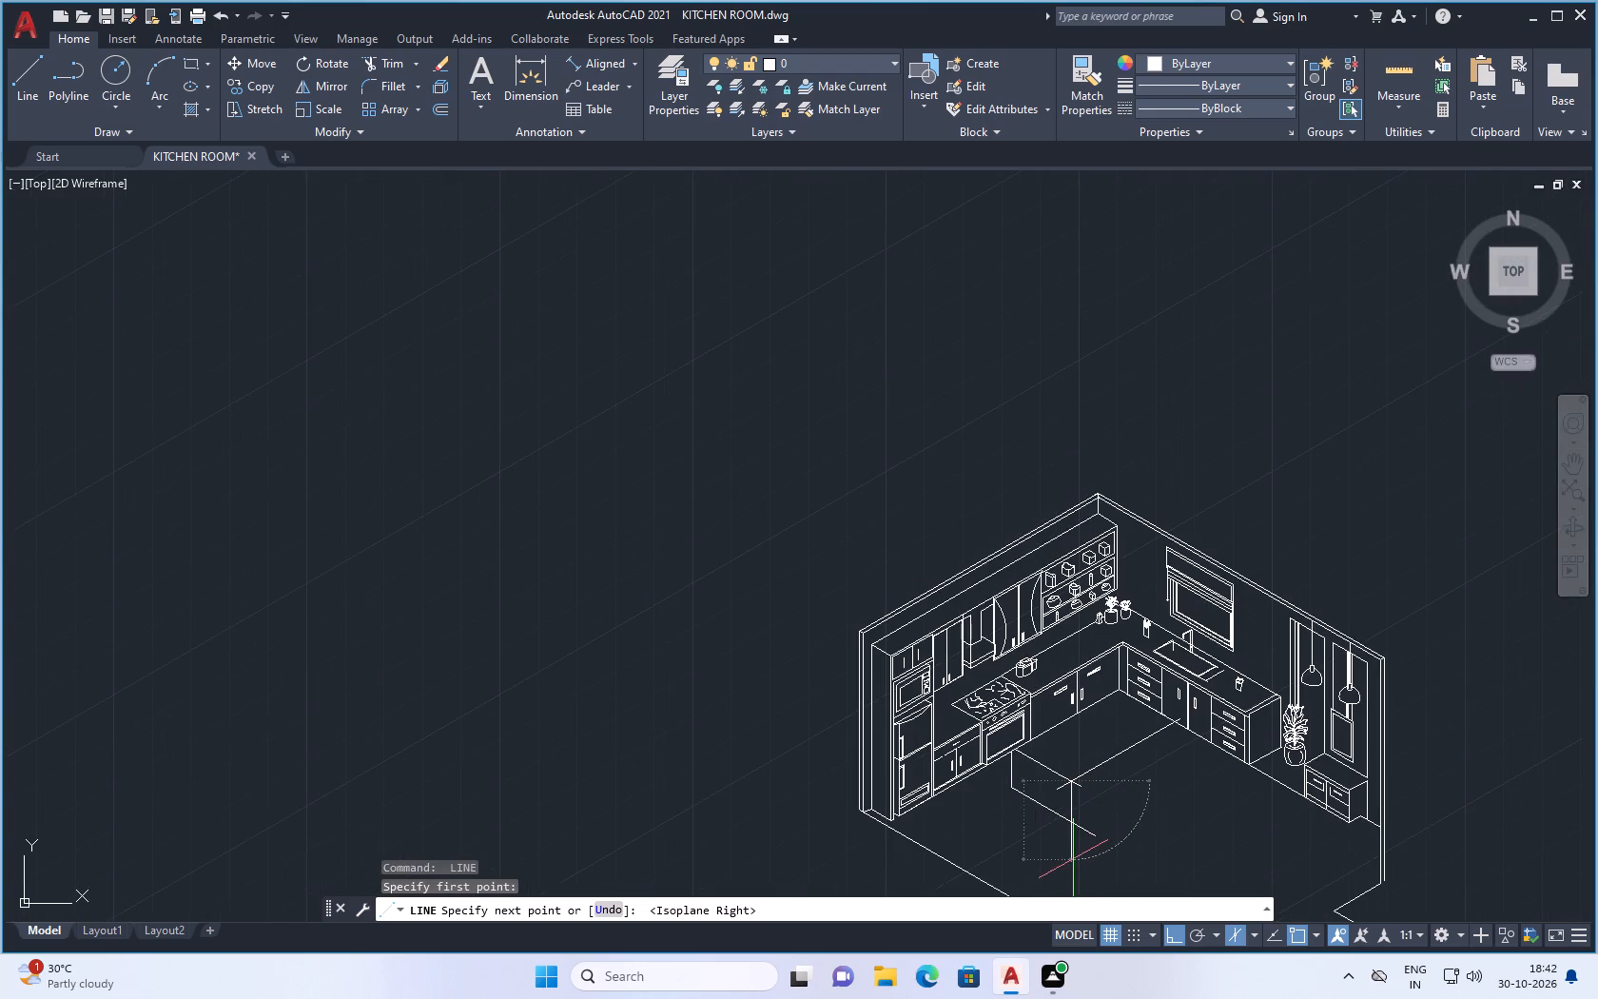
pyautogui.press('Escape')
# Trim the overhanging line ends at the upper and lower corners of the object's new vertical edge.
pyautogui.press('t')
pyautogui.press('r')
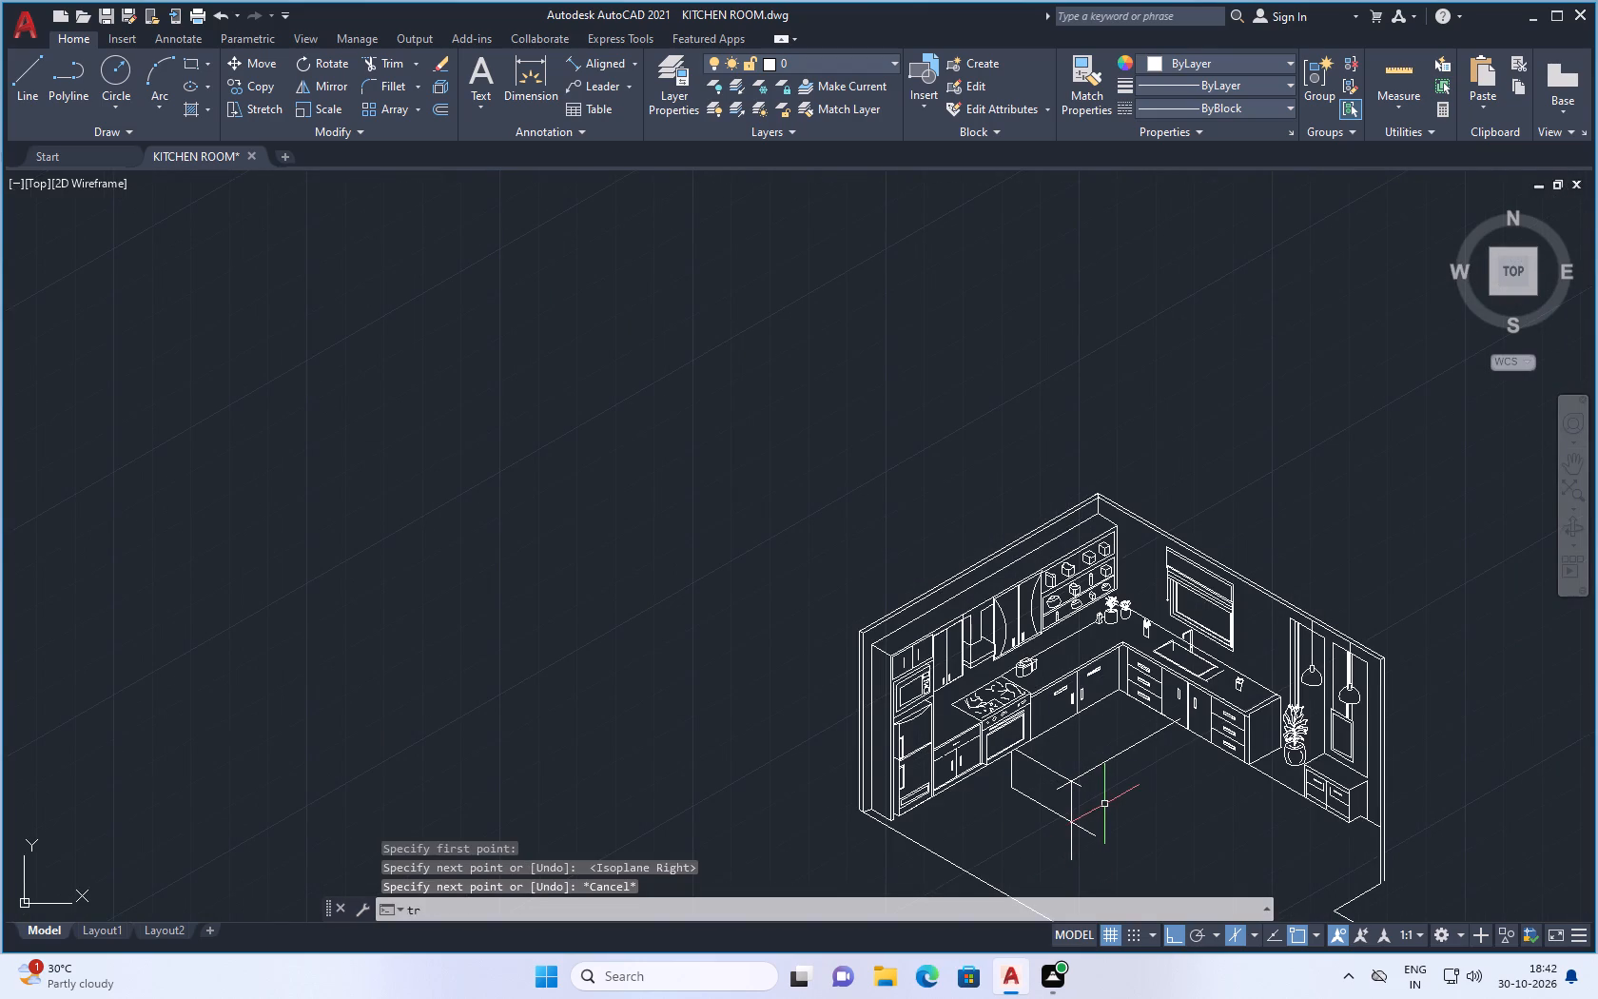
pyautogui.press('Return')
pyautogui.click(1085, 828)
pyautogui.click(1068, 837)
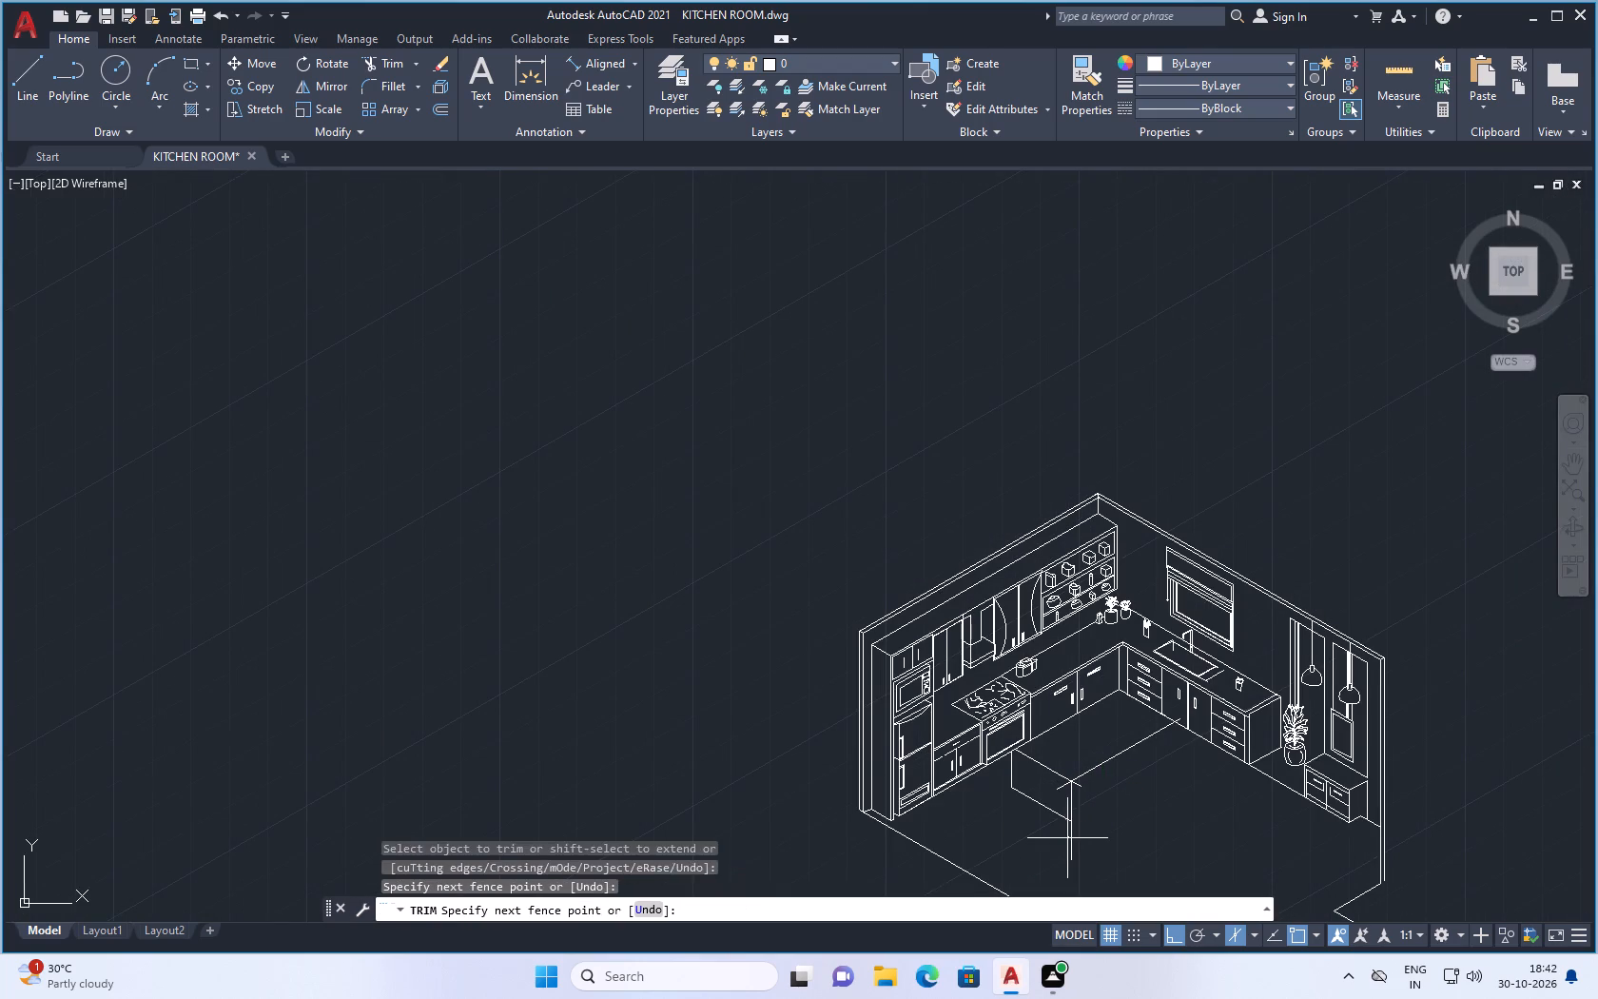
pyautogui.moveTo(1074, 840); pyautogui.dragTo(1064, 845)
pyautogui.scroll(2, 1063, 790)
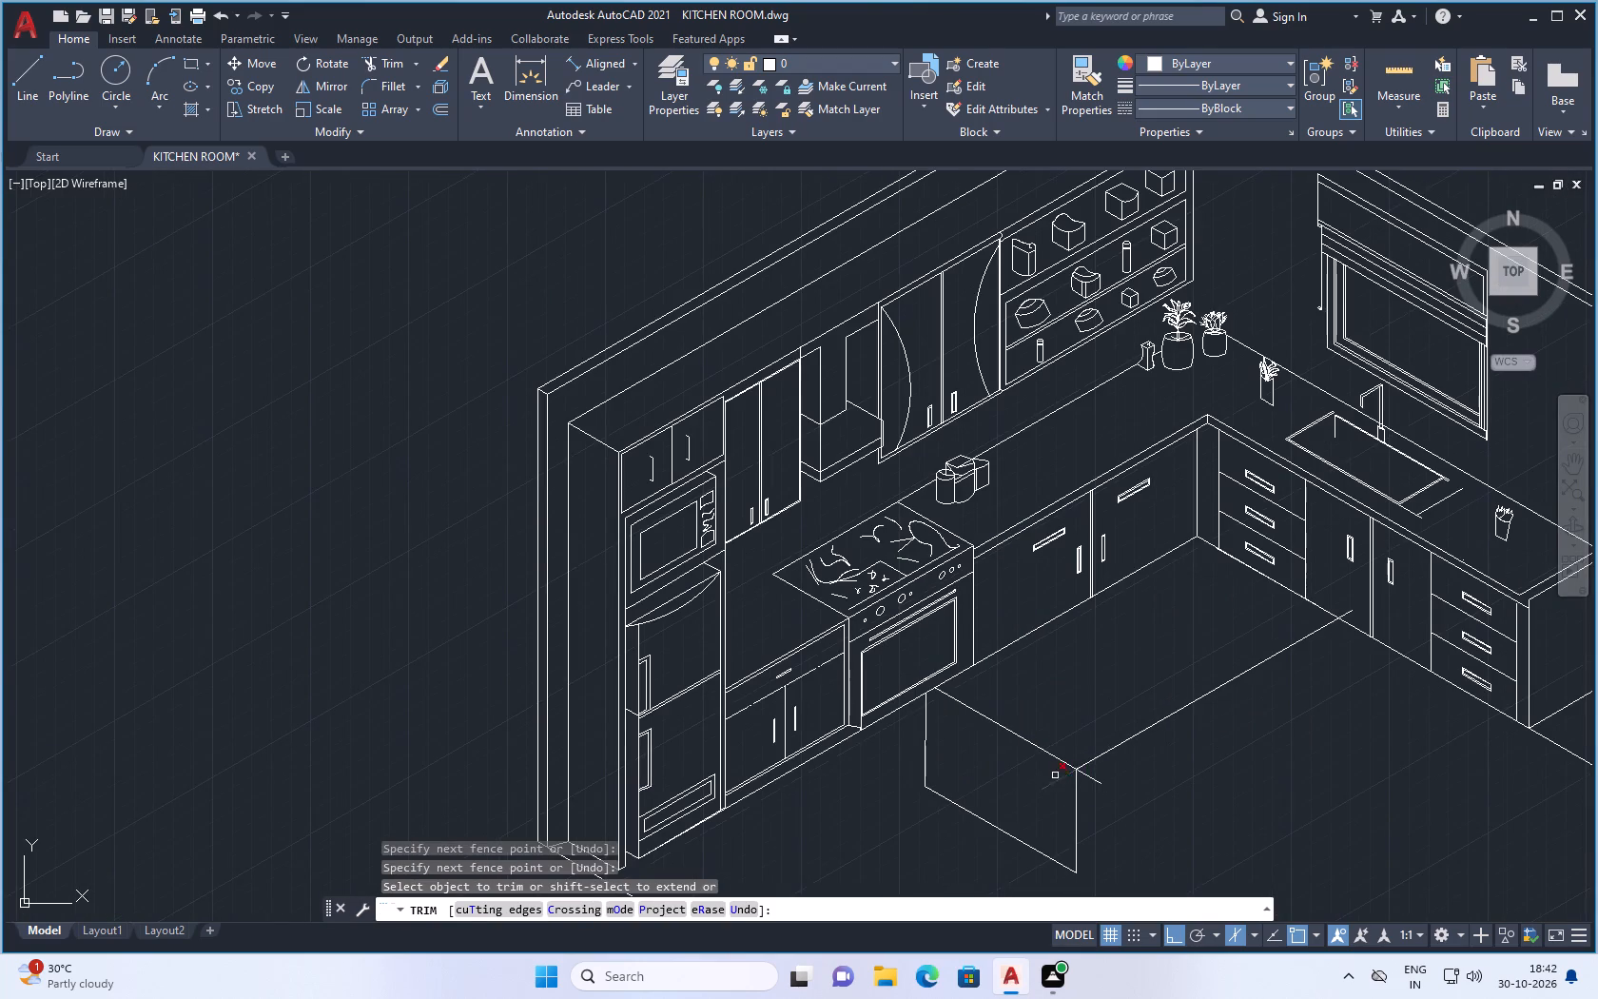
pyautogui.moveTo(1053, 775); pyautogui.dragTo(1059, 794)
pyautogui.click(1093, 780)
pyautogui.scroll(-1, 1118, 796)
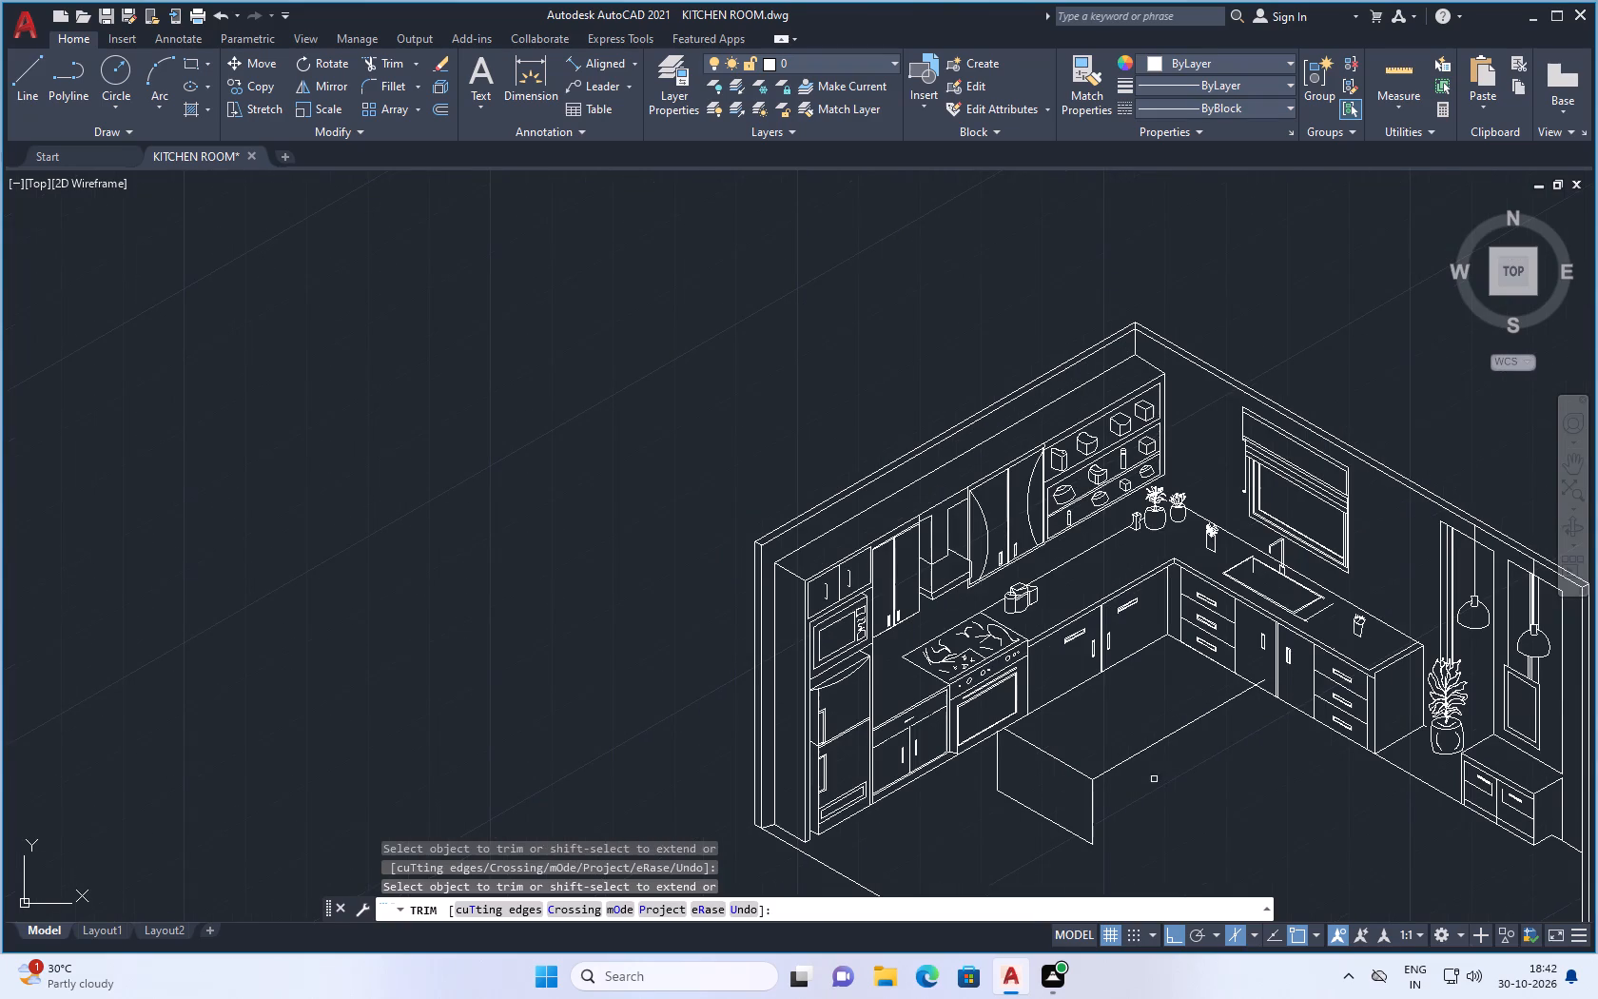
pyautogui.press('Escape')
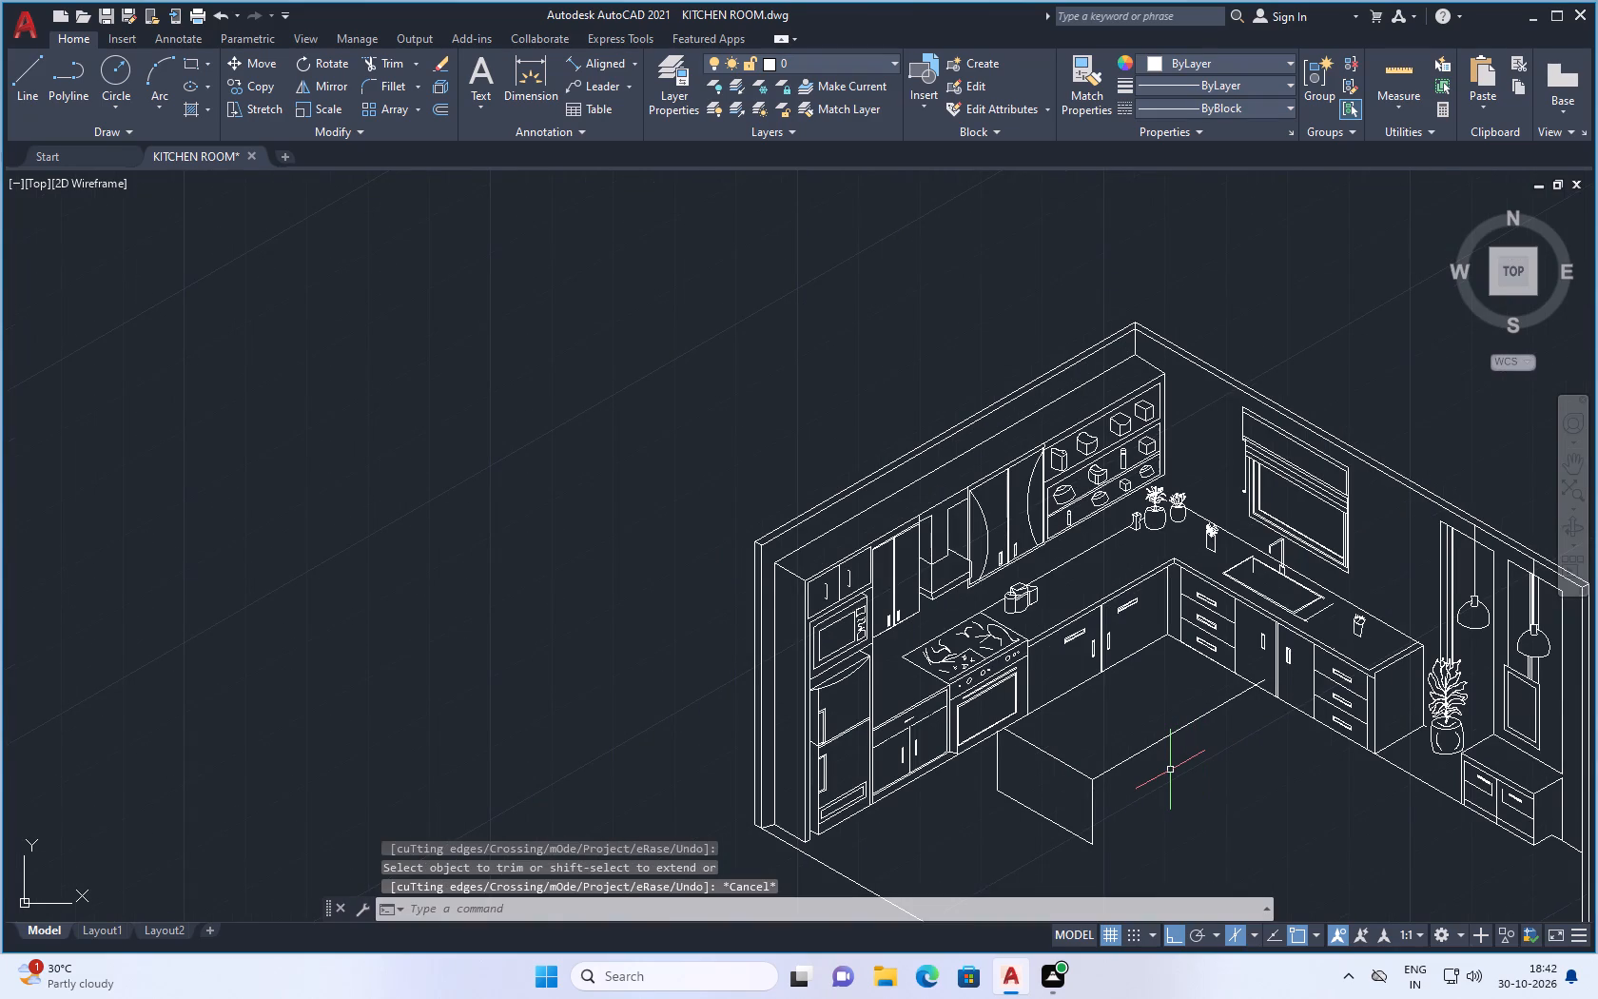
# Trim the end of the long upper edge where it overlaps the sink-side base cabinet front.
pyautogui.scroll(-1, 1170, 770)
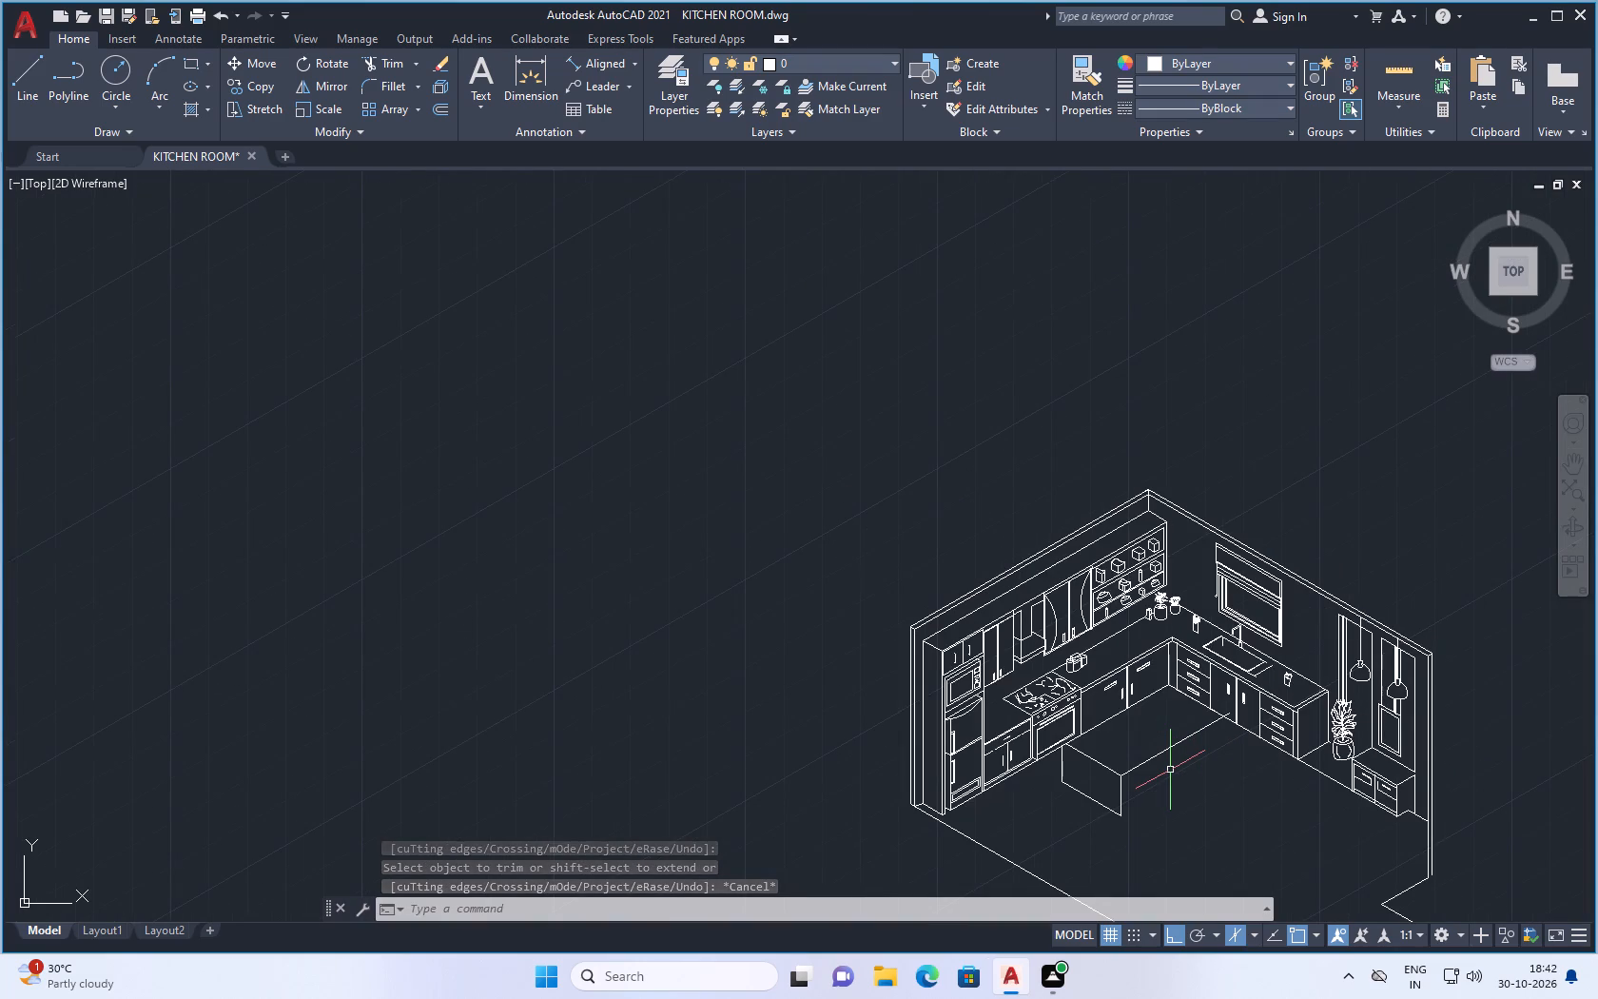
pyautogui.scroll(2, 1226, 721)
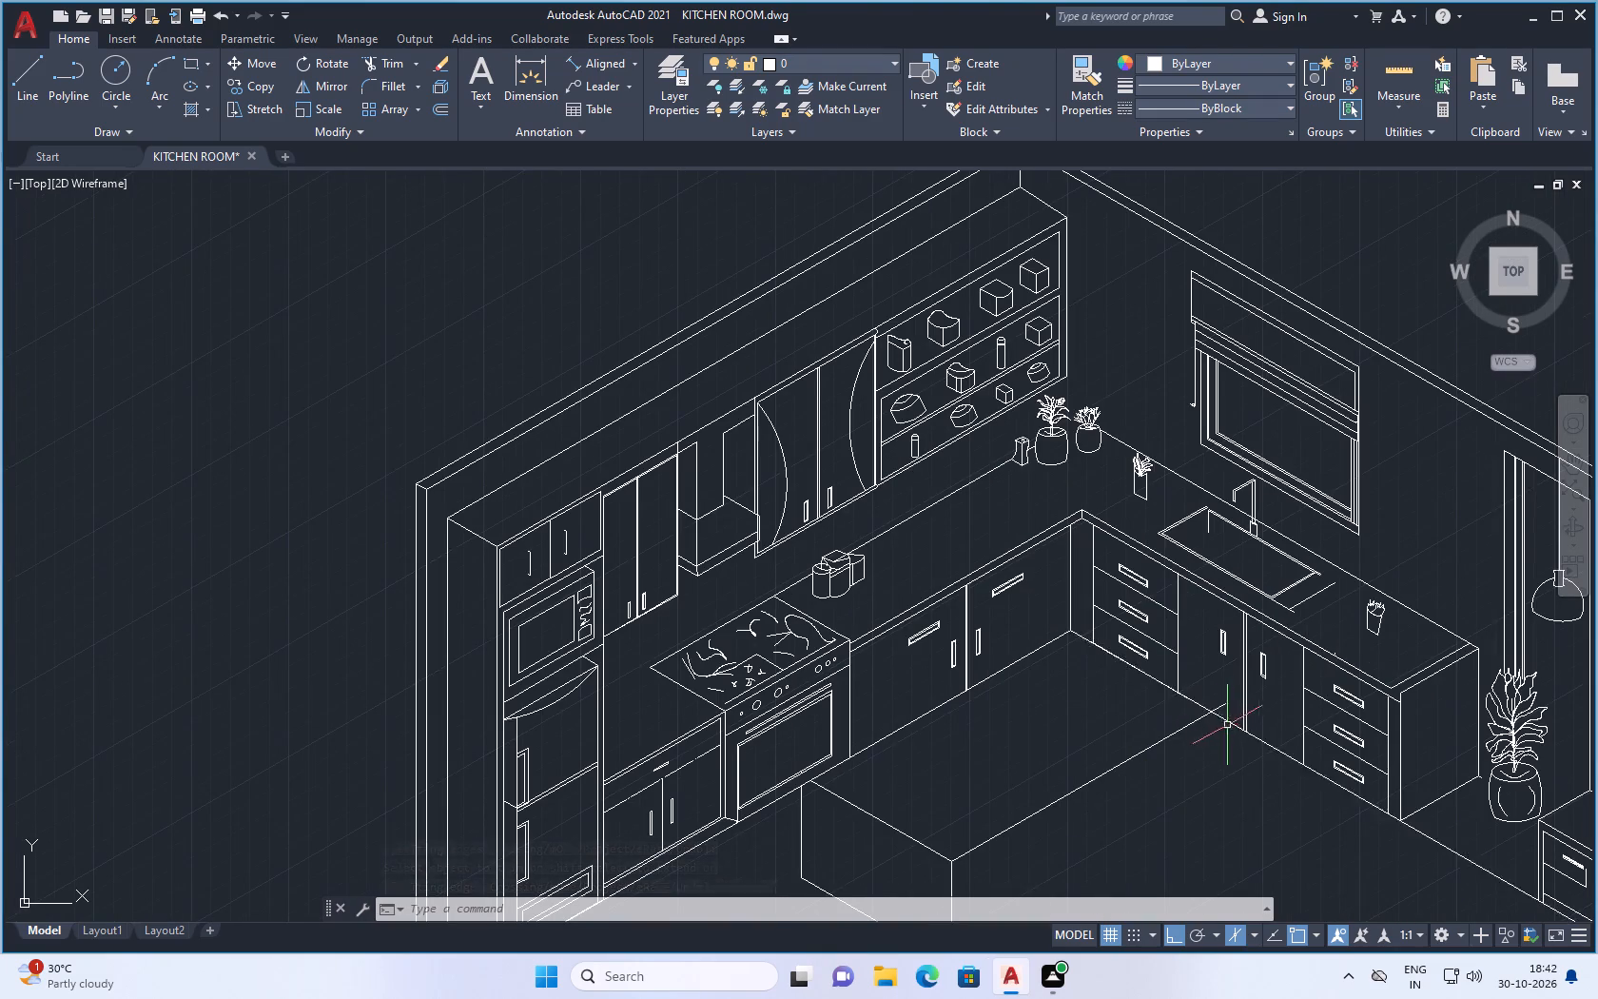
pyautogui.press('t')
pyautogui.press('r')
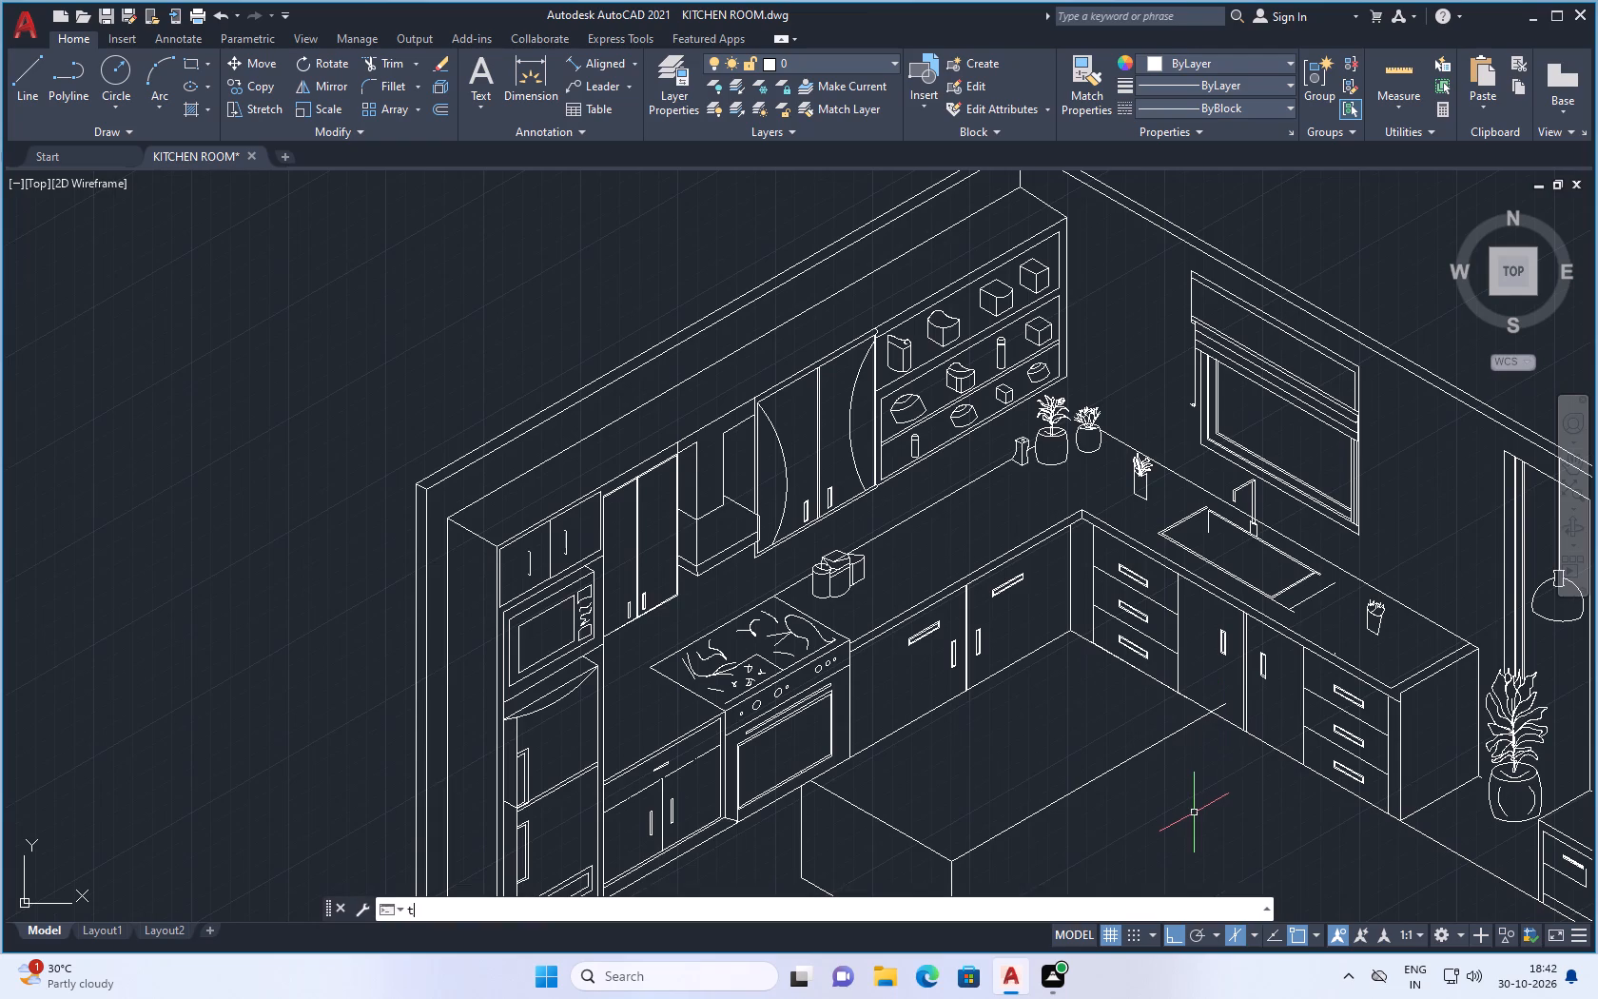
pyautogui.press('Return')
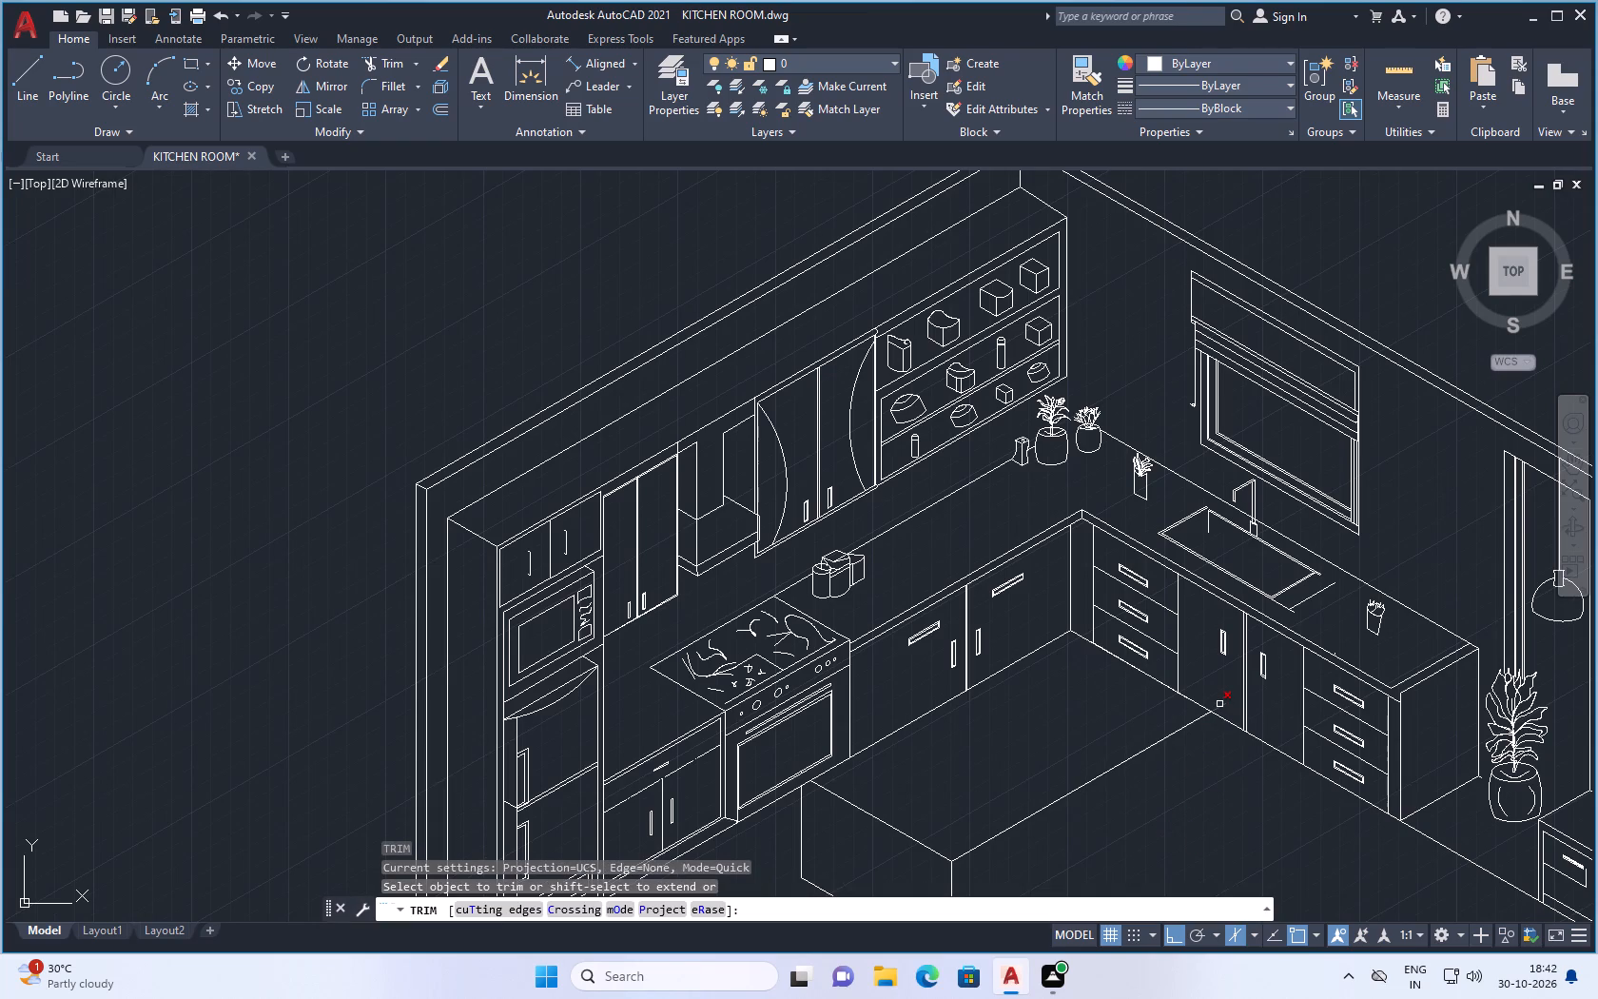
pyautogui.click(1219, 704)
pyautogui.press('Escape')
pyautogui.scroll(-1, 1183, 770)
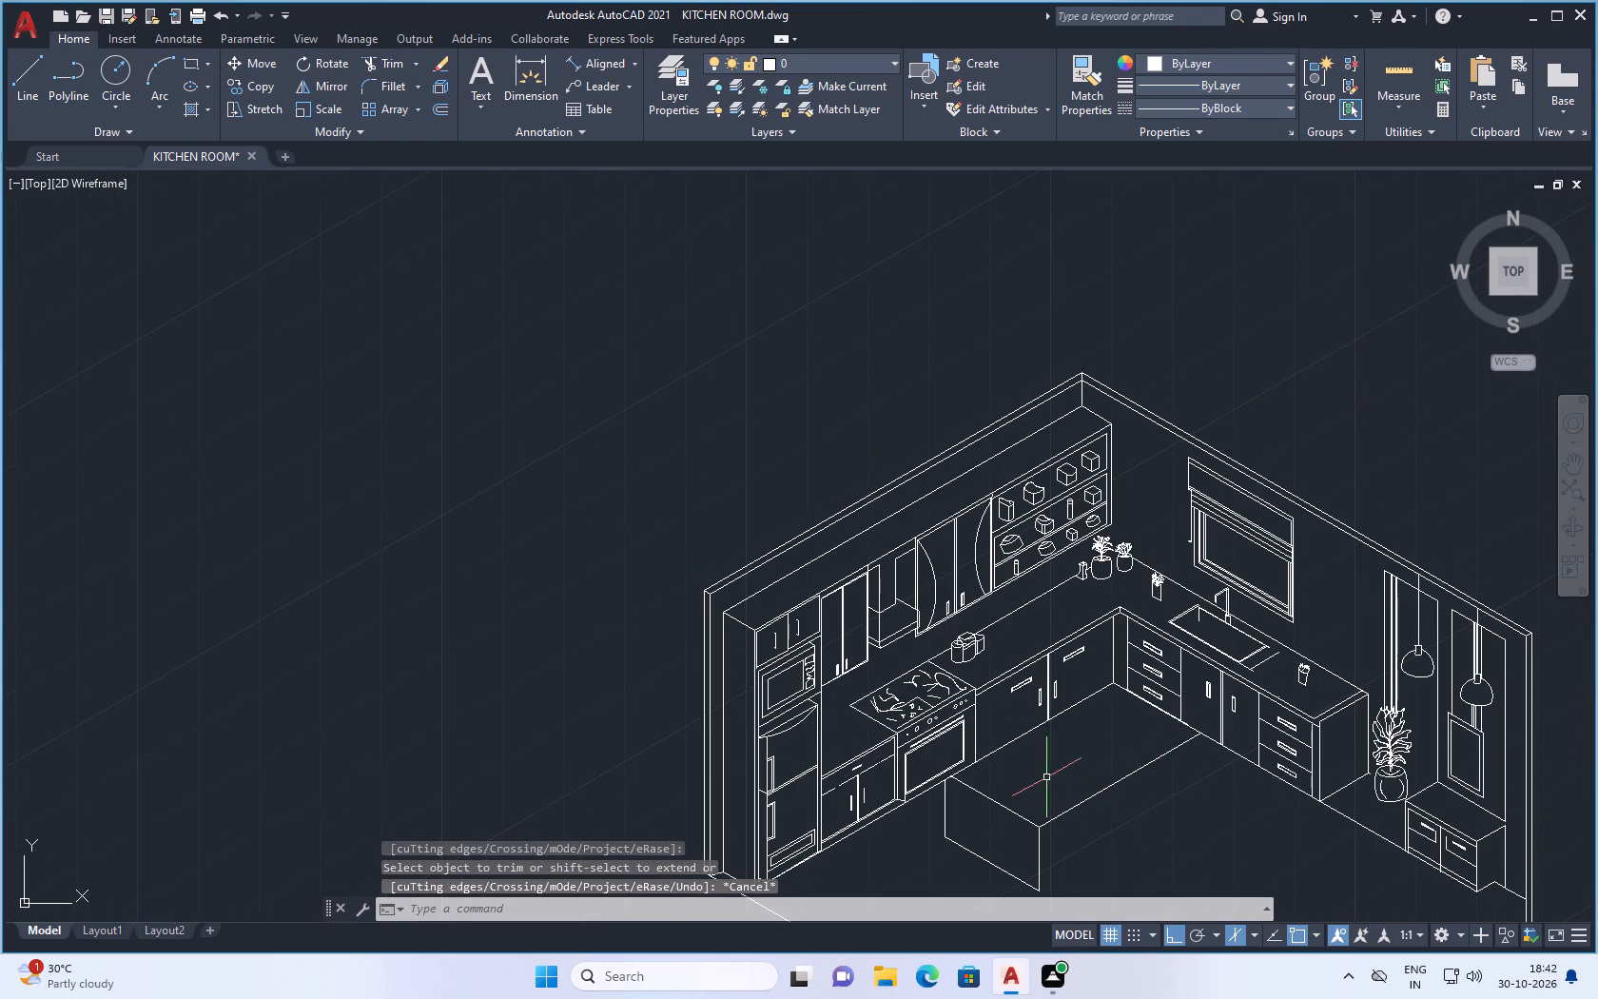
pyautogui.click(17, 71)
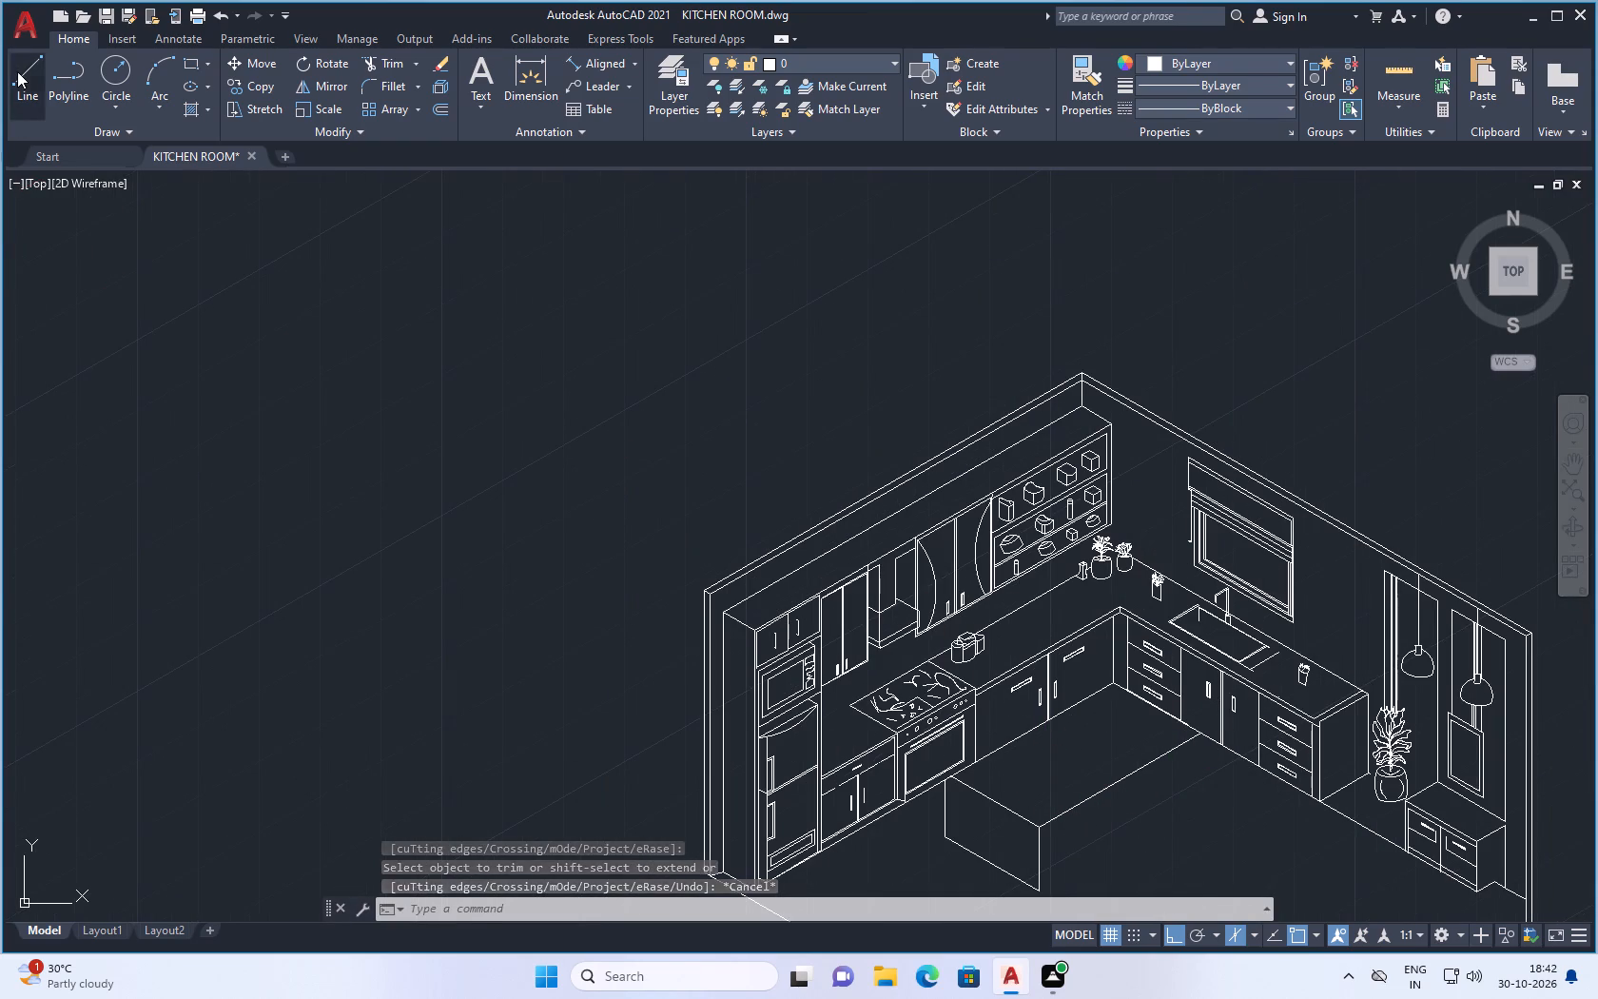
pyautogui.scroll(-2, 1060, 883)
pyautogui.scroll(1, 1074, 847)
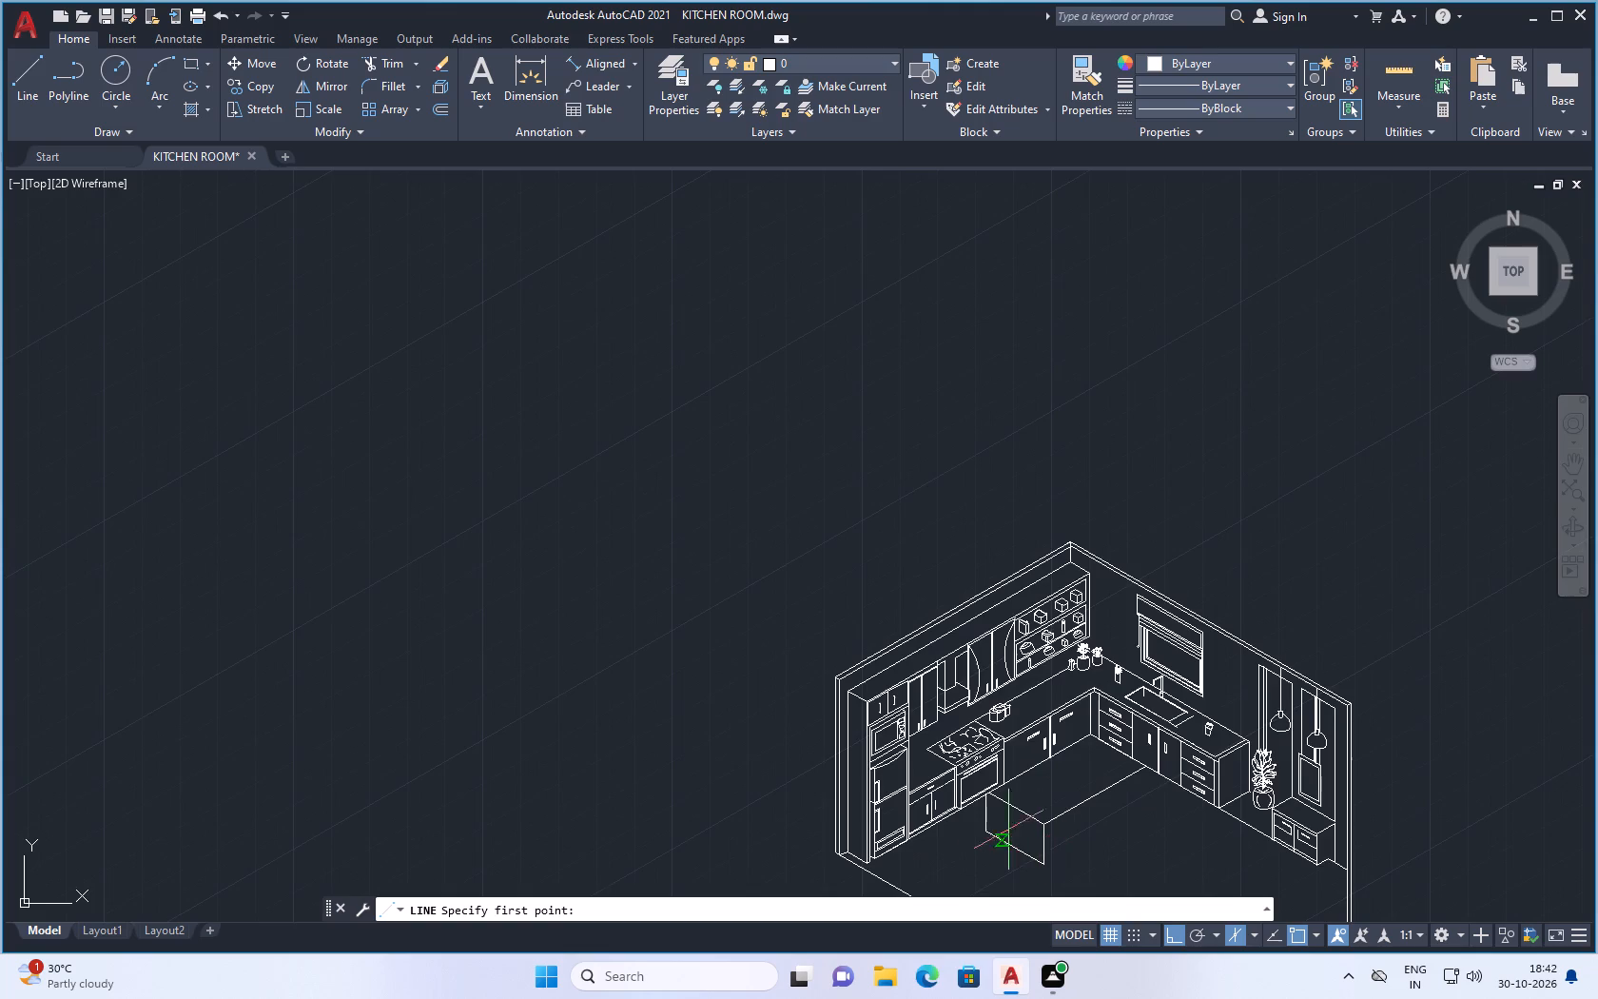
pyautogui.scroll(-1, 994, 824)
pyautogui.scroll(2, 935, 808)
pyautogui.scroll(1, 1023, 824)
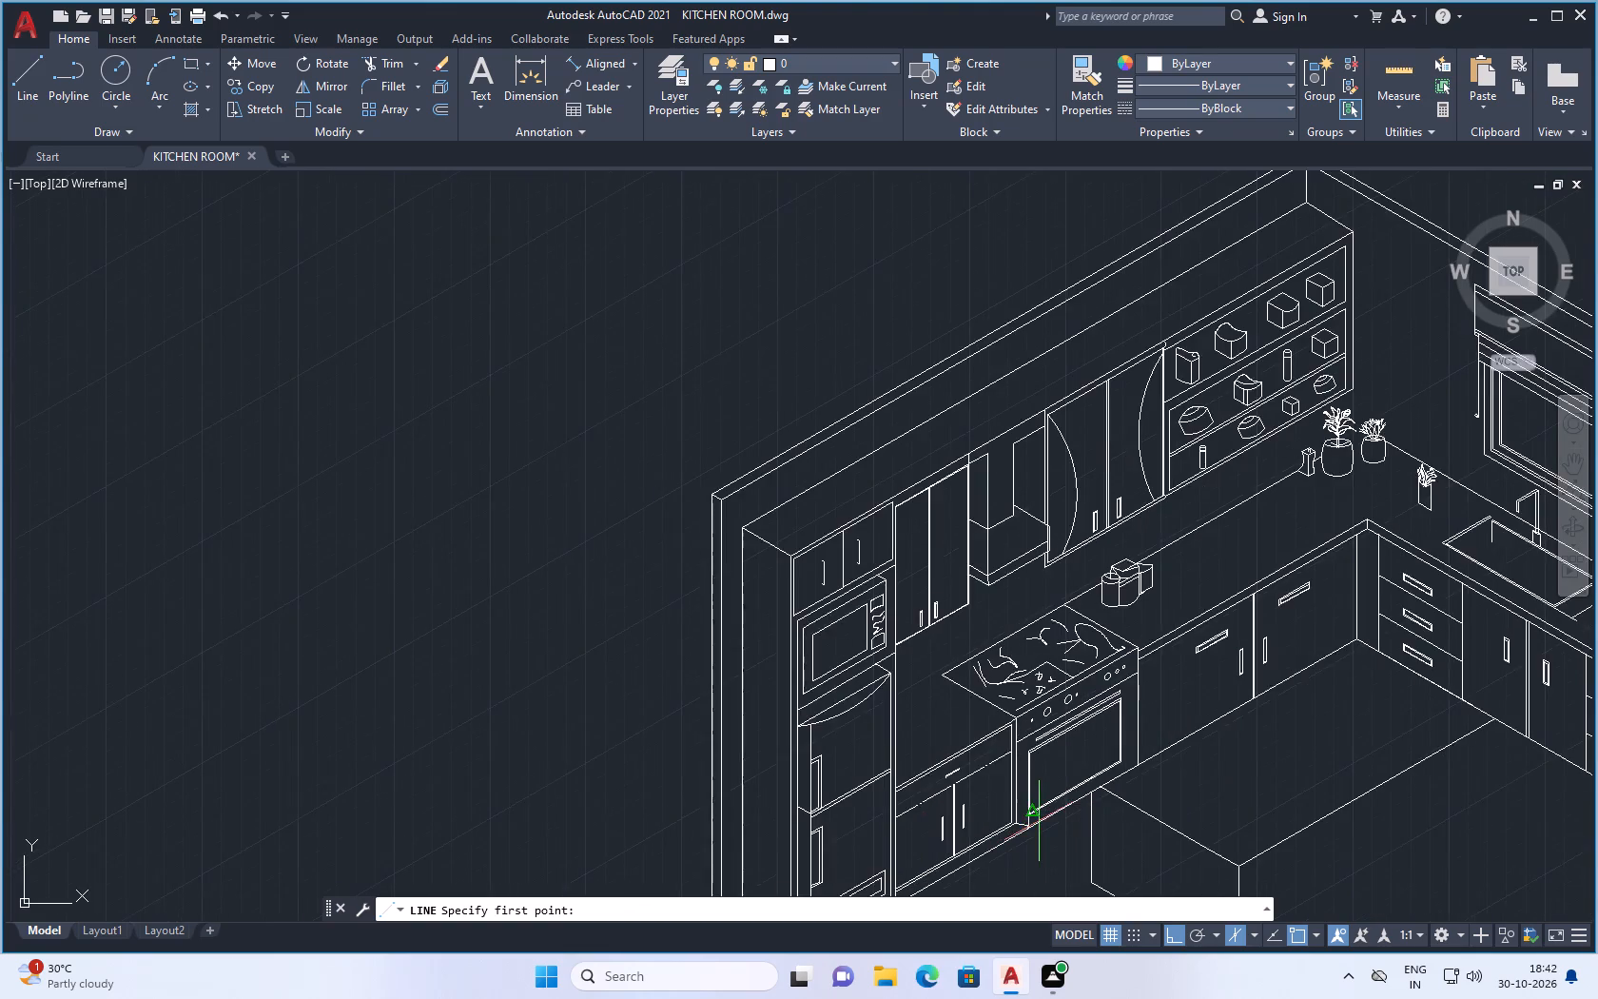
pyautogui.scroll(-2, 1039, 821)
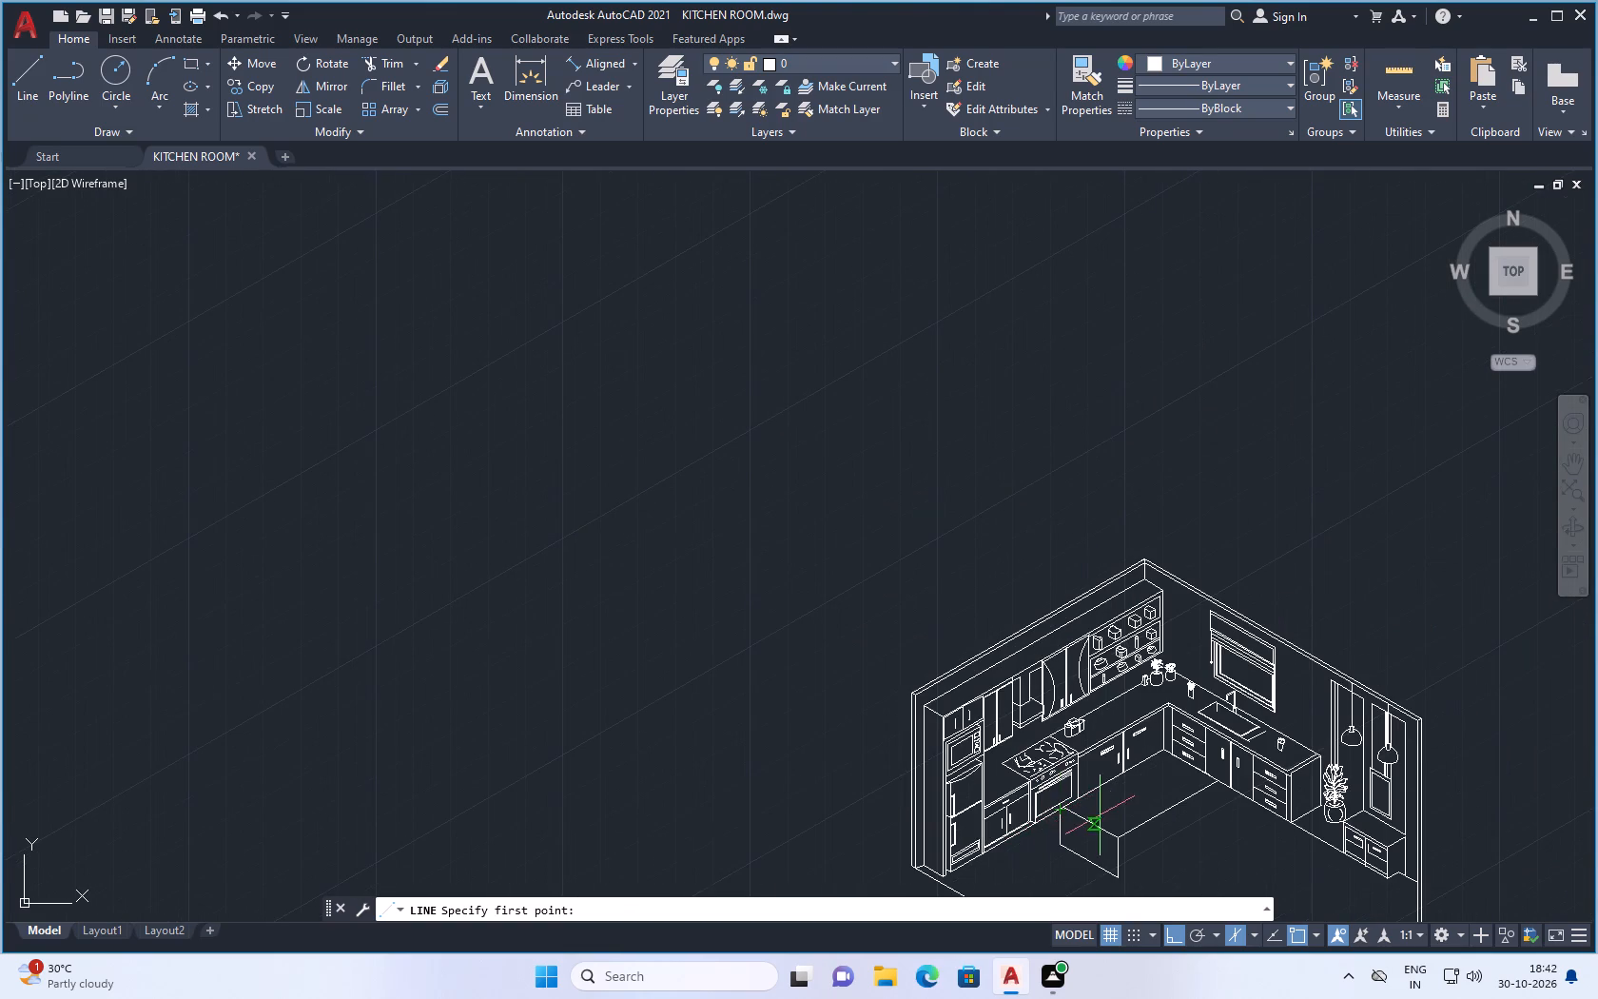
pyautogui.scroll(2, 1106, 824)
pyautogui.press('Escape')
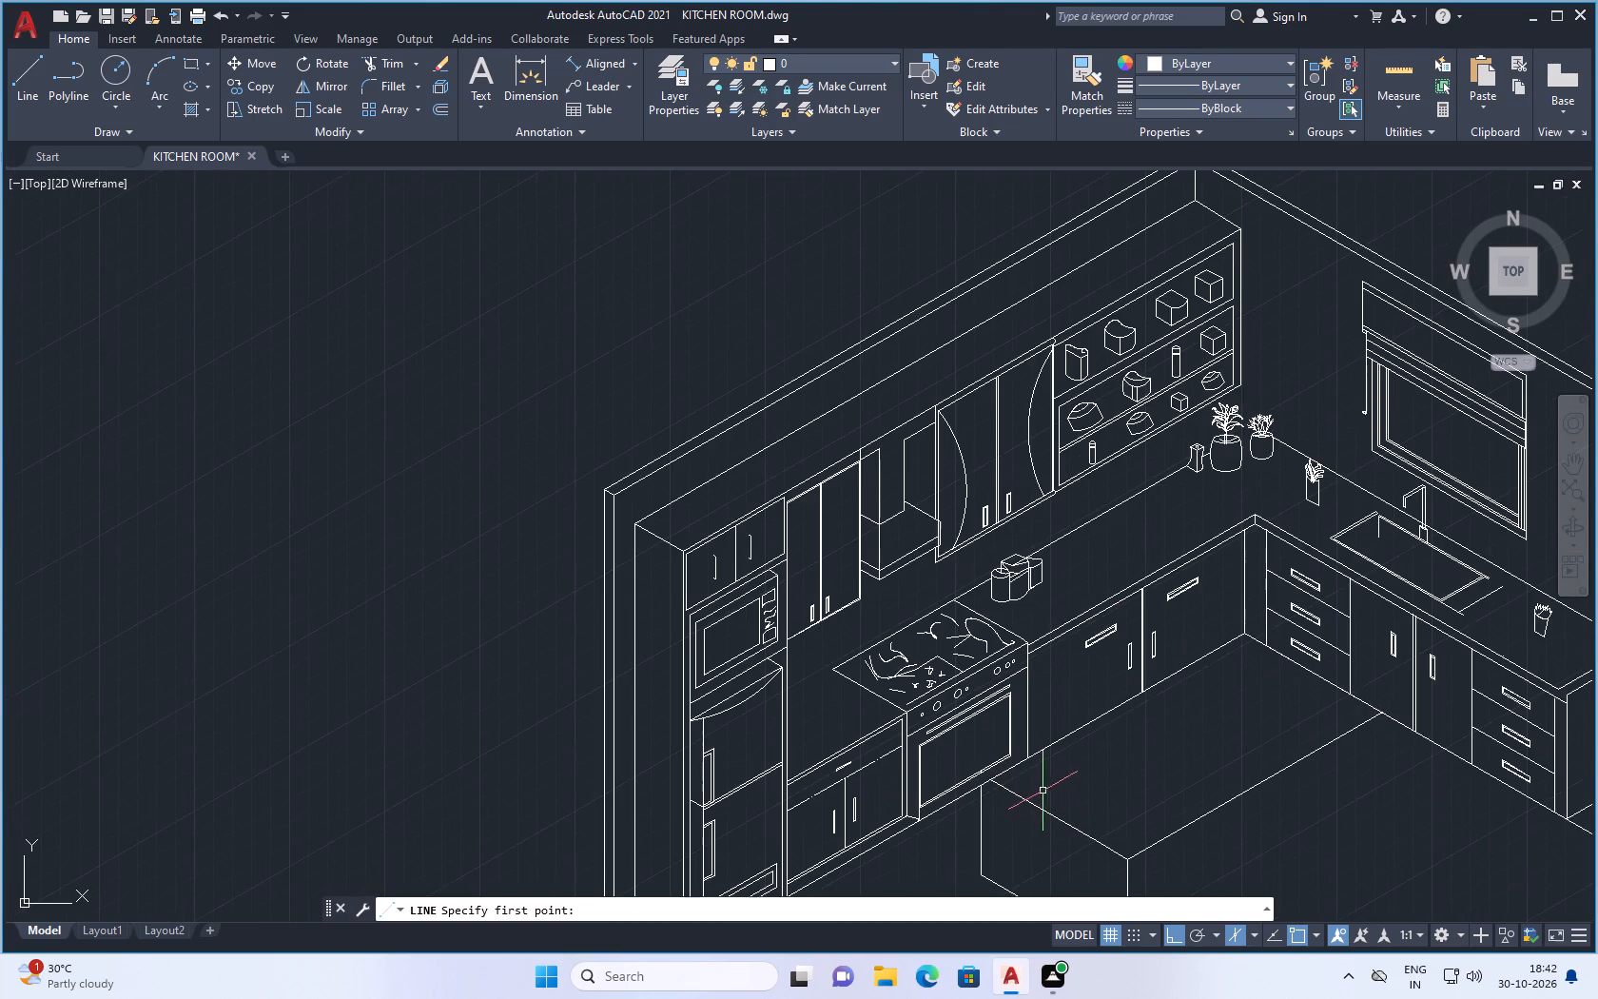
# In the top isoplane, draw a short line at 150° from the counter's upper edge end at the oven-side floor line.
pyautogui.scroll(-2, 1053, 785)
pyautogui.scroll(4, 1005, 807)
pyautogui.scroll(-2, 1060, 749)
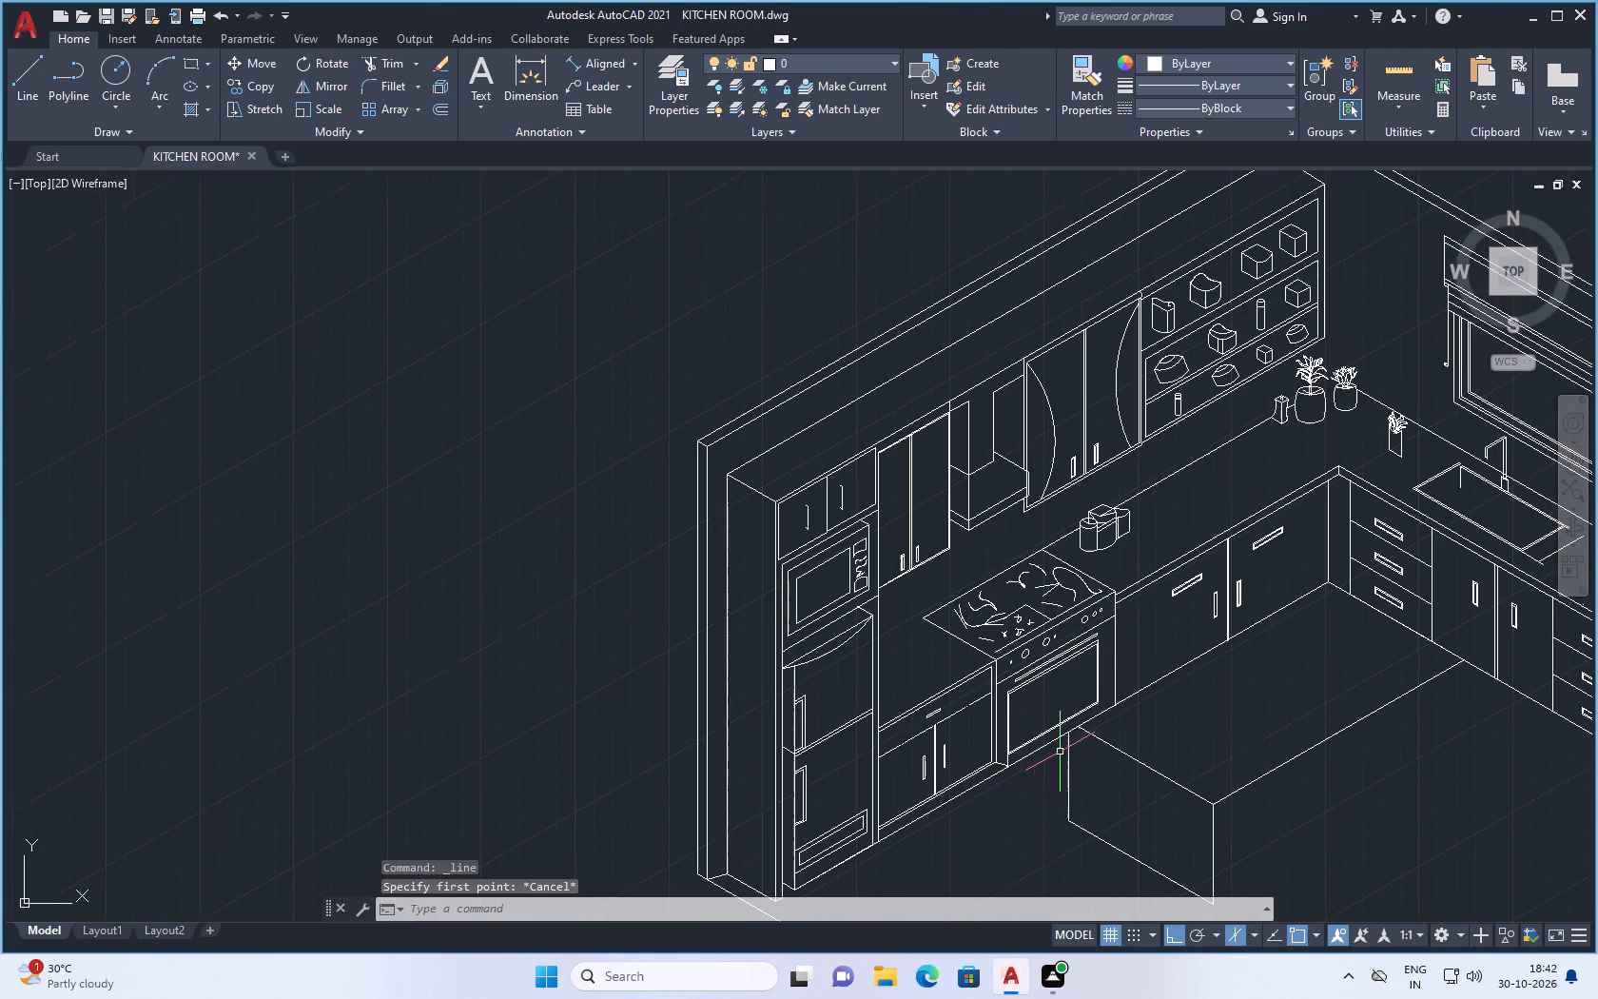
pyautogui.scroll(-2, 1116, 744)
pyautogui.scroll(2, 1101, 751)
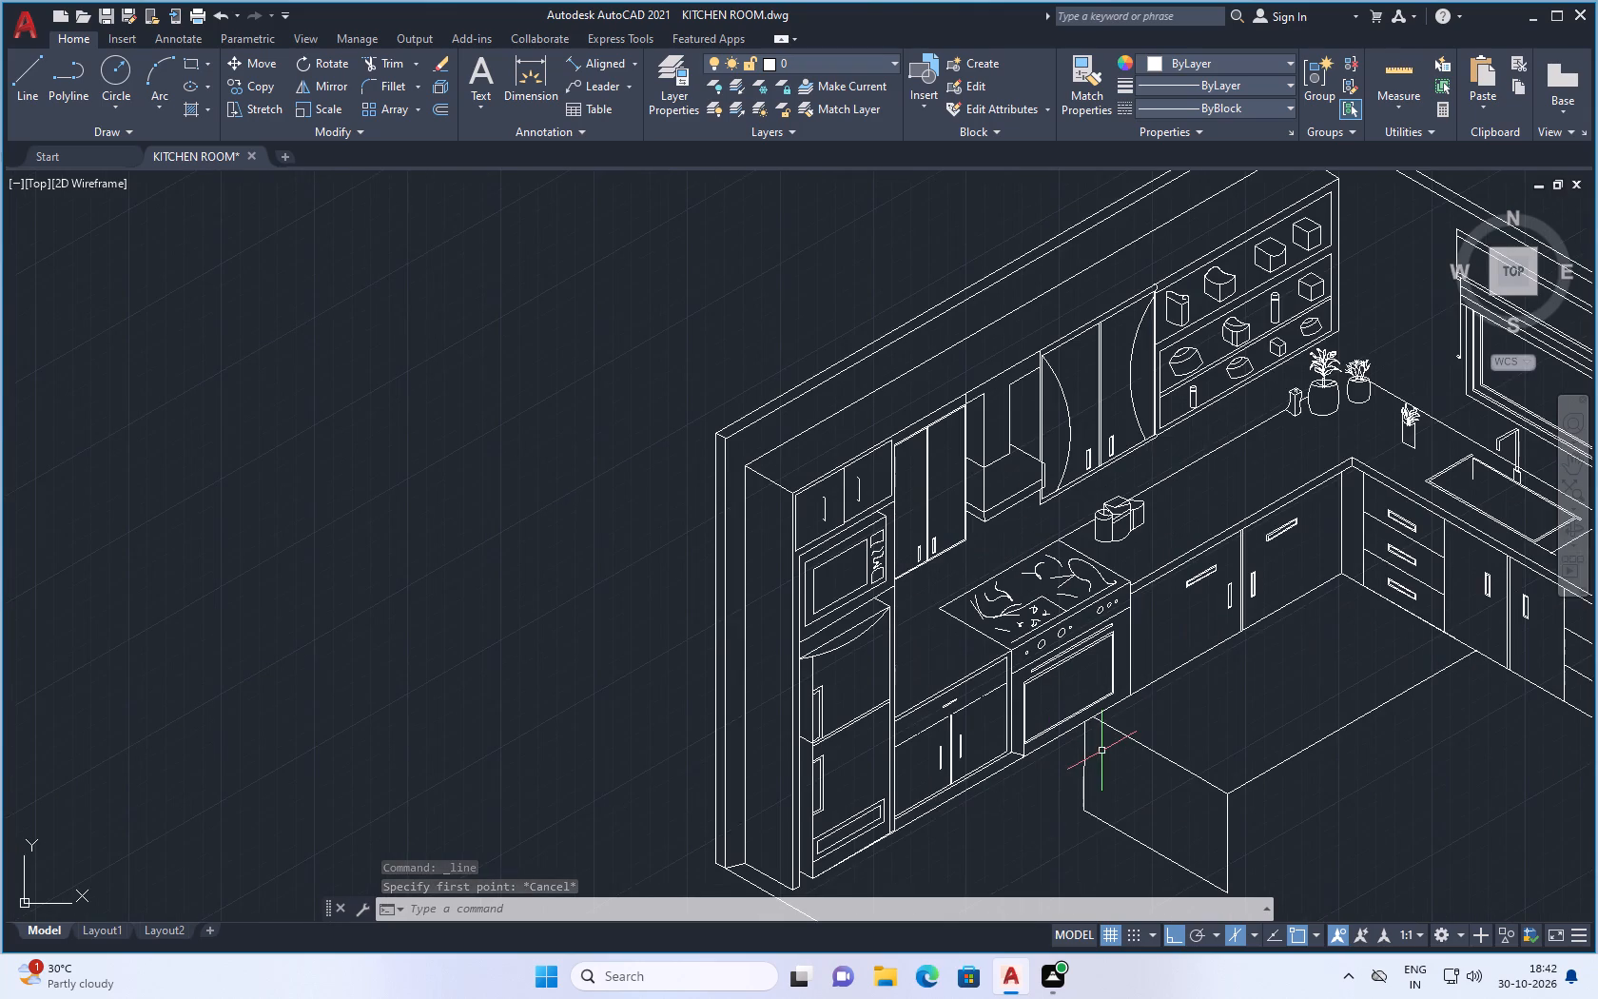
pyautogui.click(21, 83)
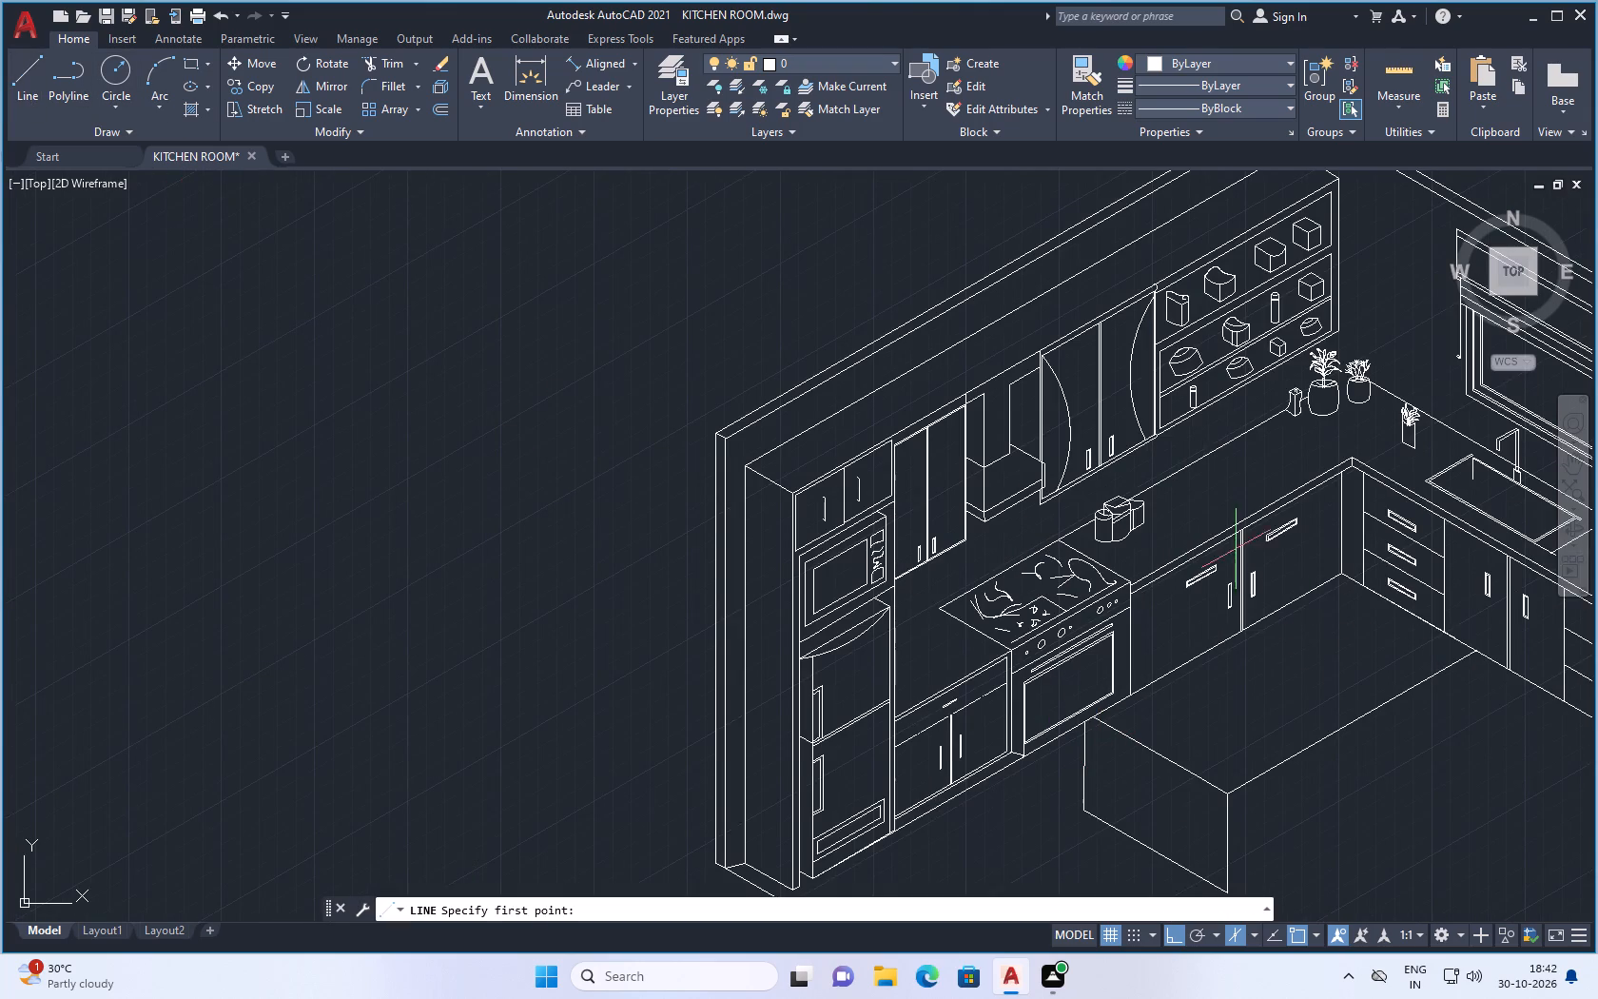
pyautogui.scroll(3, 1085, 695)
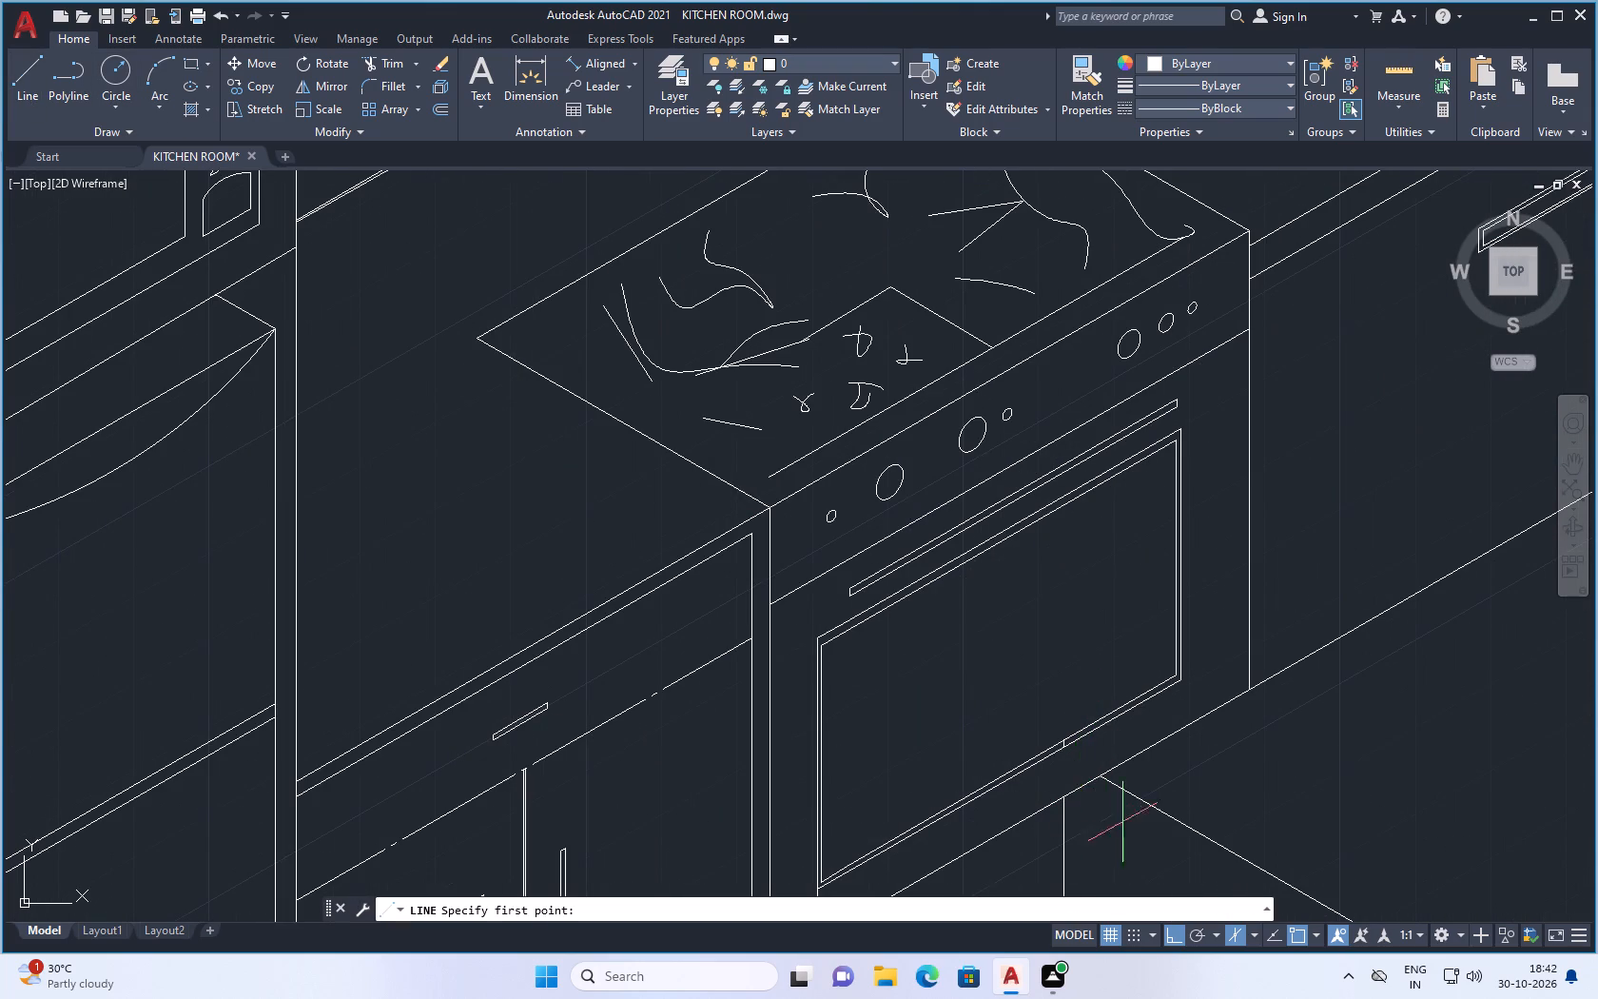
pyautogui.click(1102, 780)
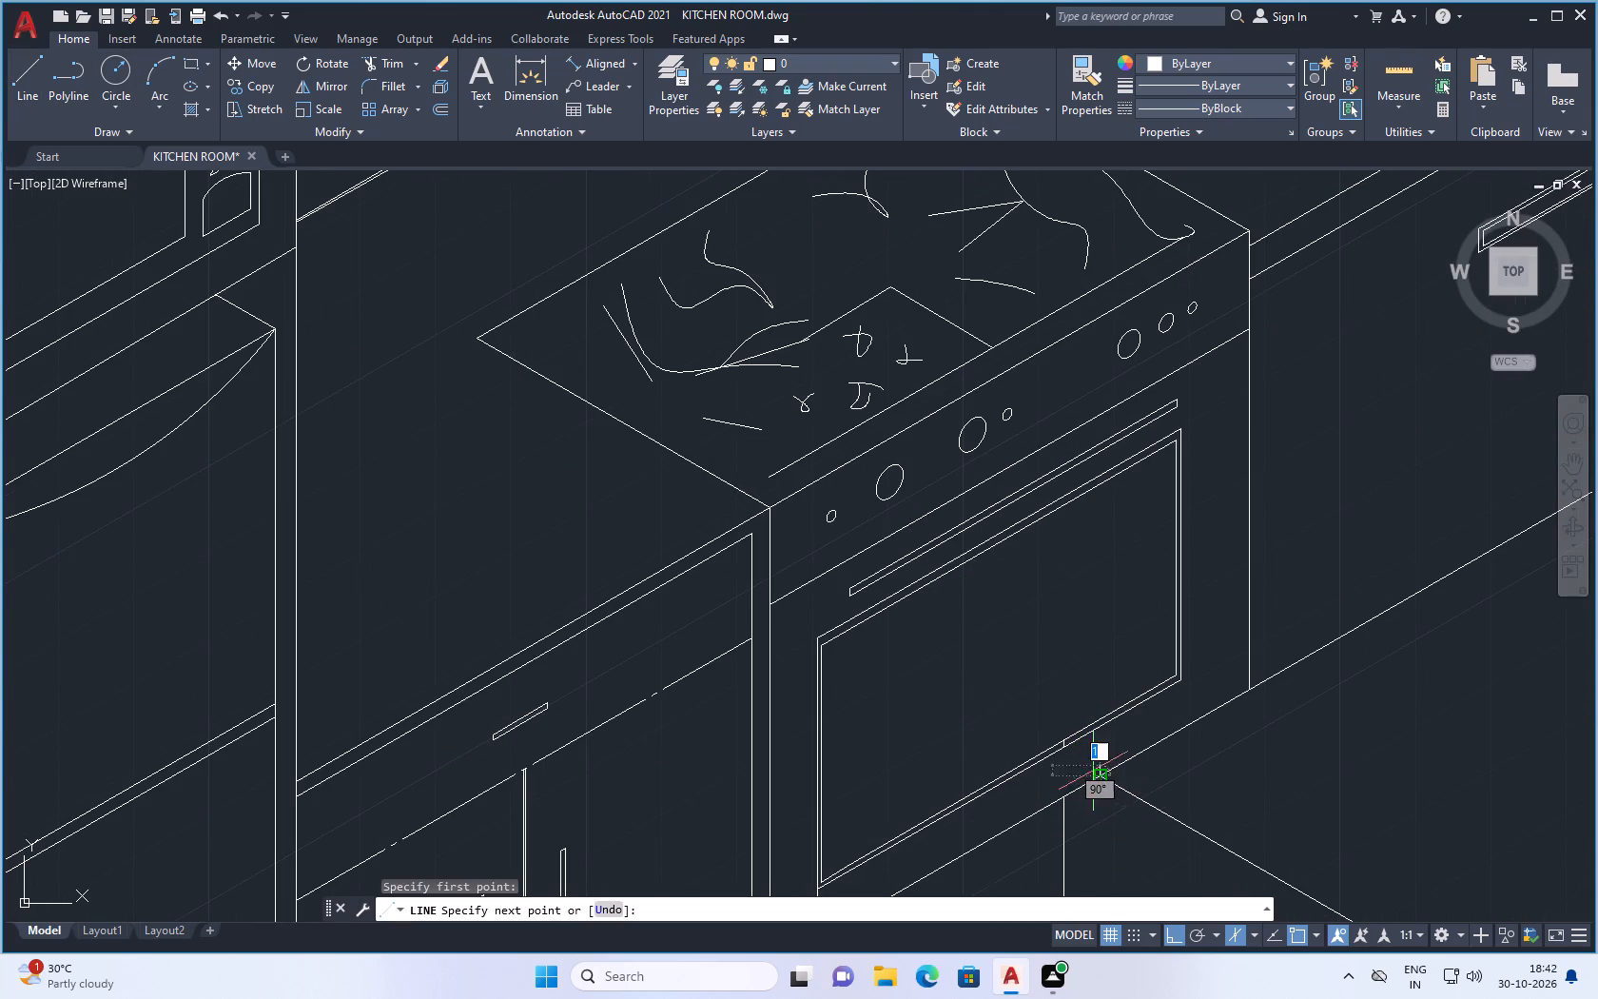
pyautogui.scroll(2, 1085, 767)
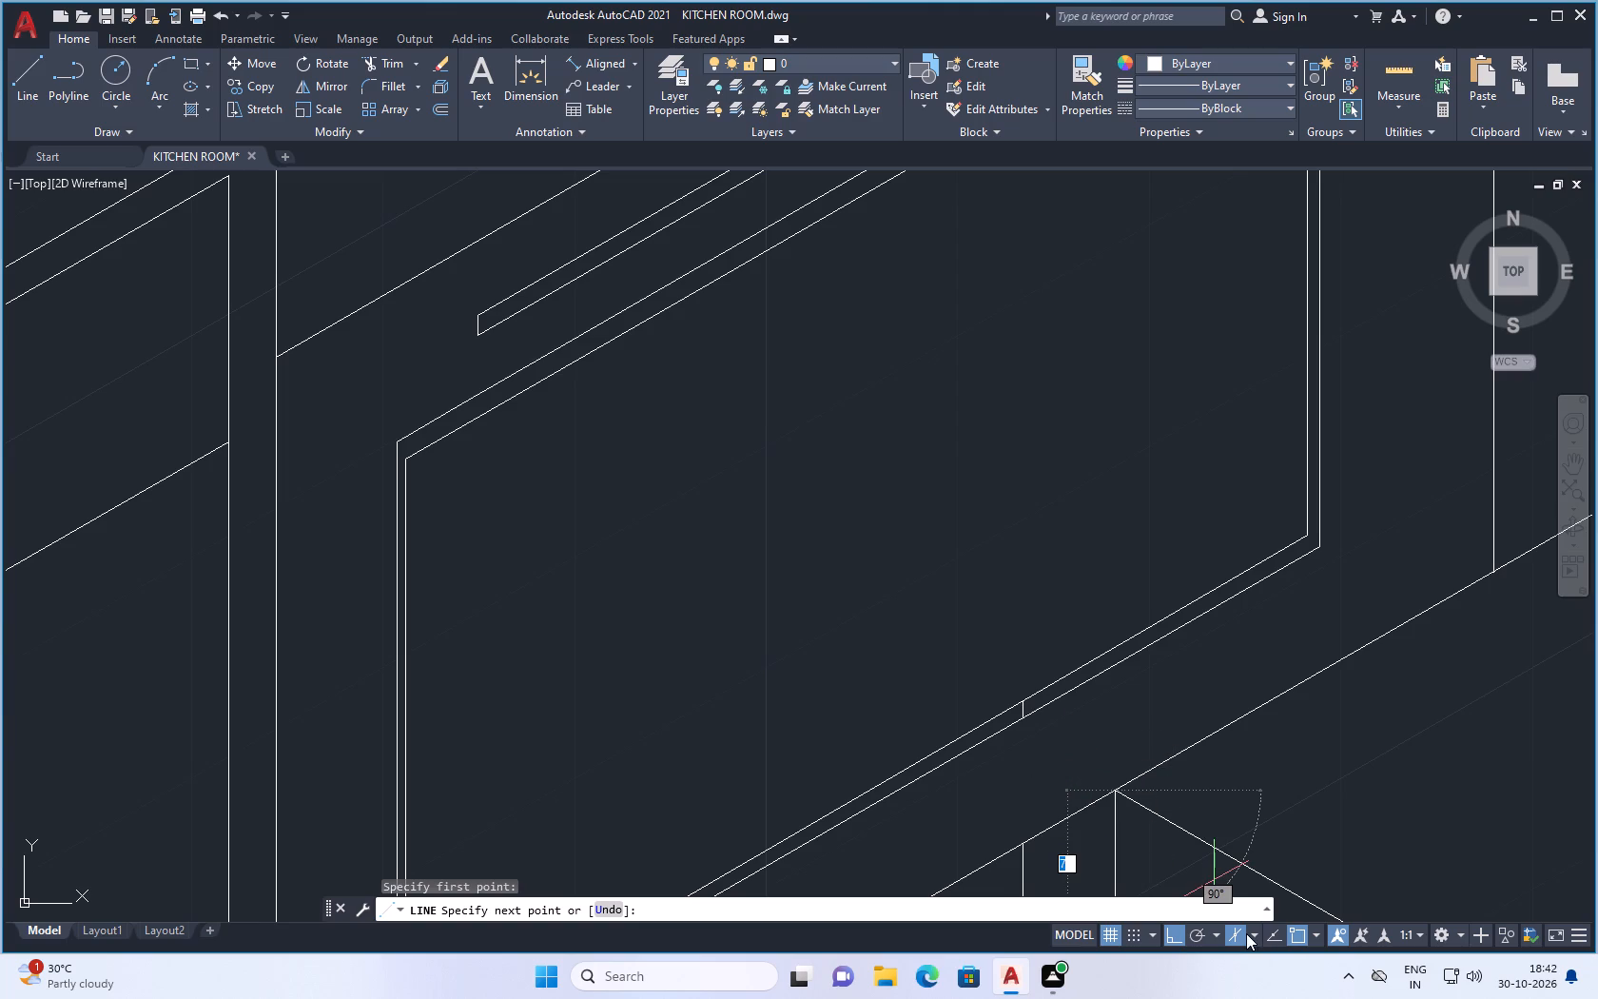
pyautogui.click(1248, 932)
pyautogui.click(1257, 872)
pyautogui.scroll(1, 1070, 772)
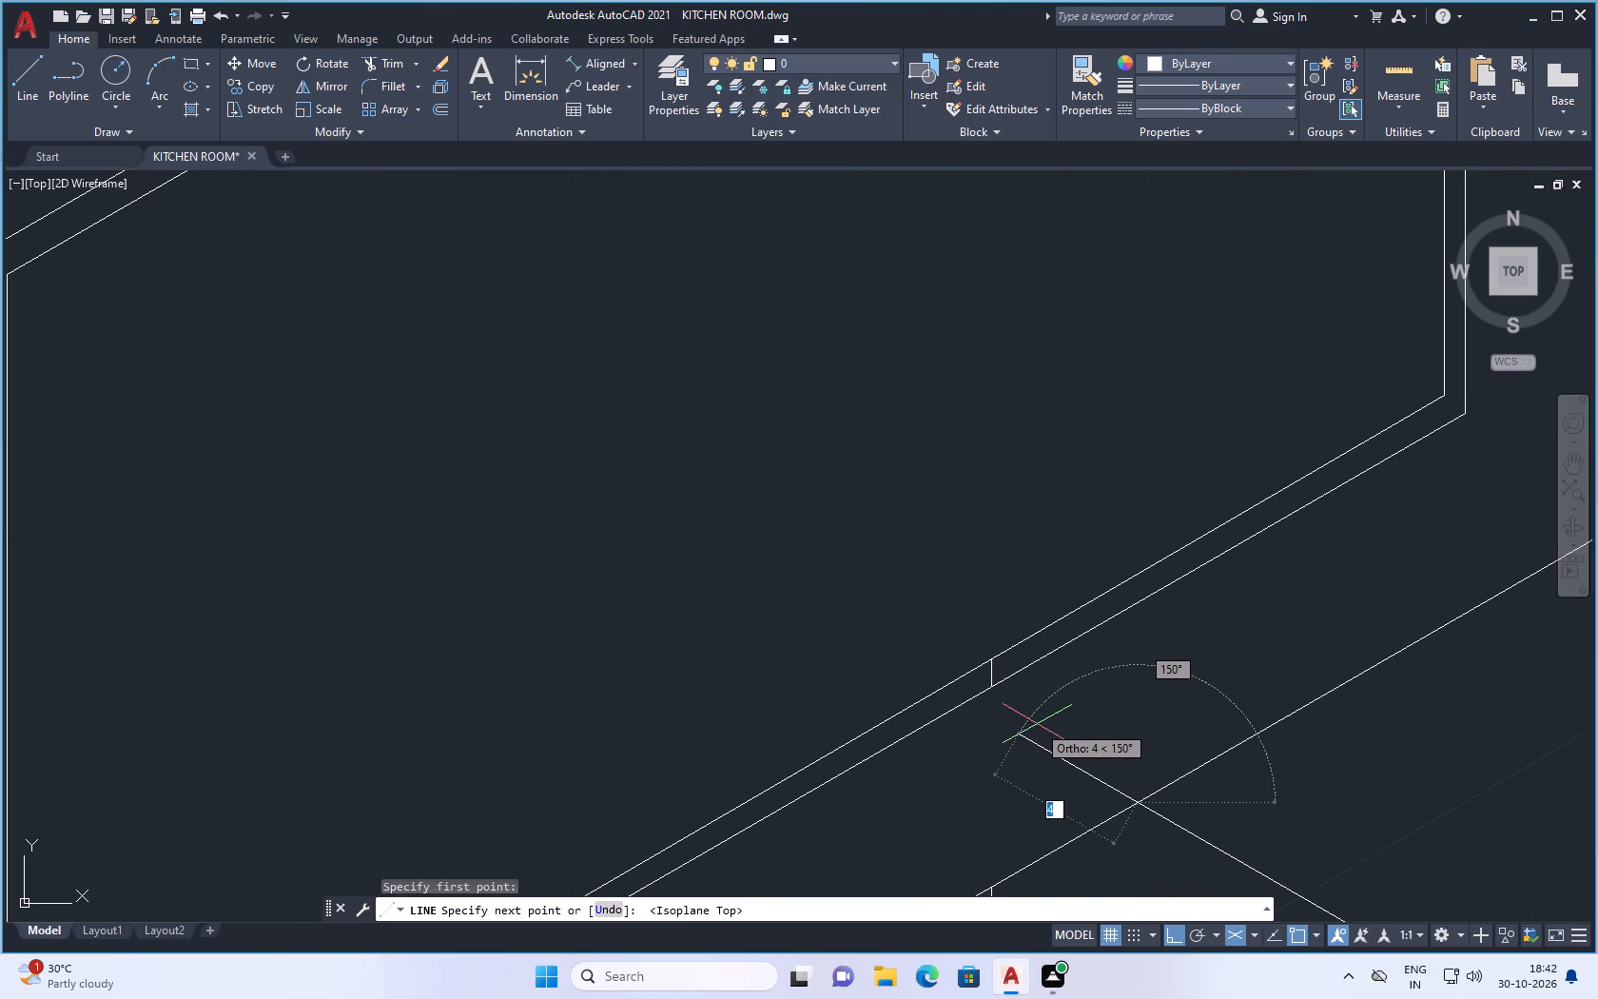
pyautogui.click(1021, 706)
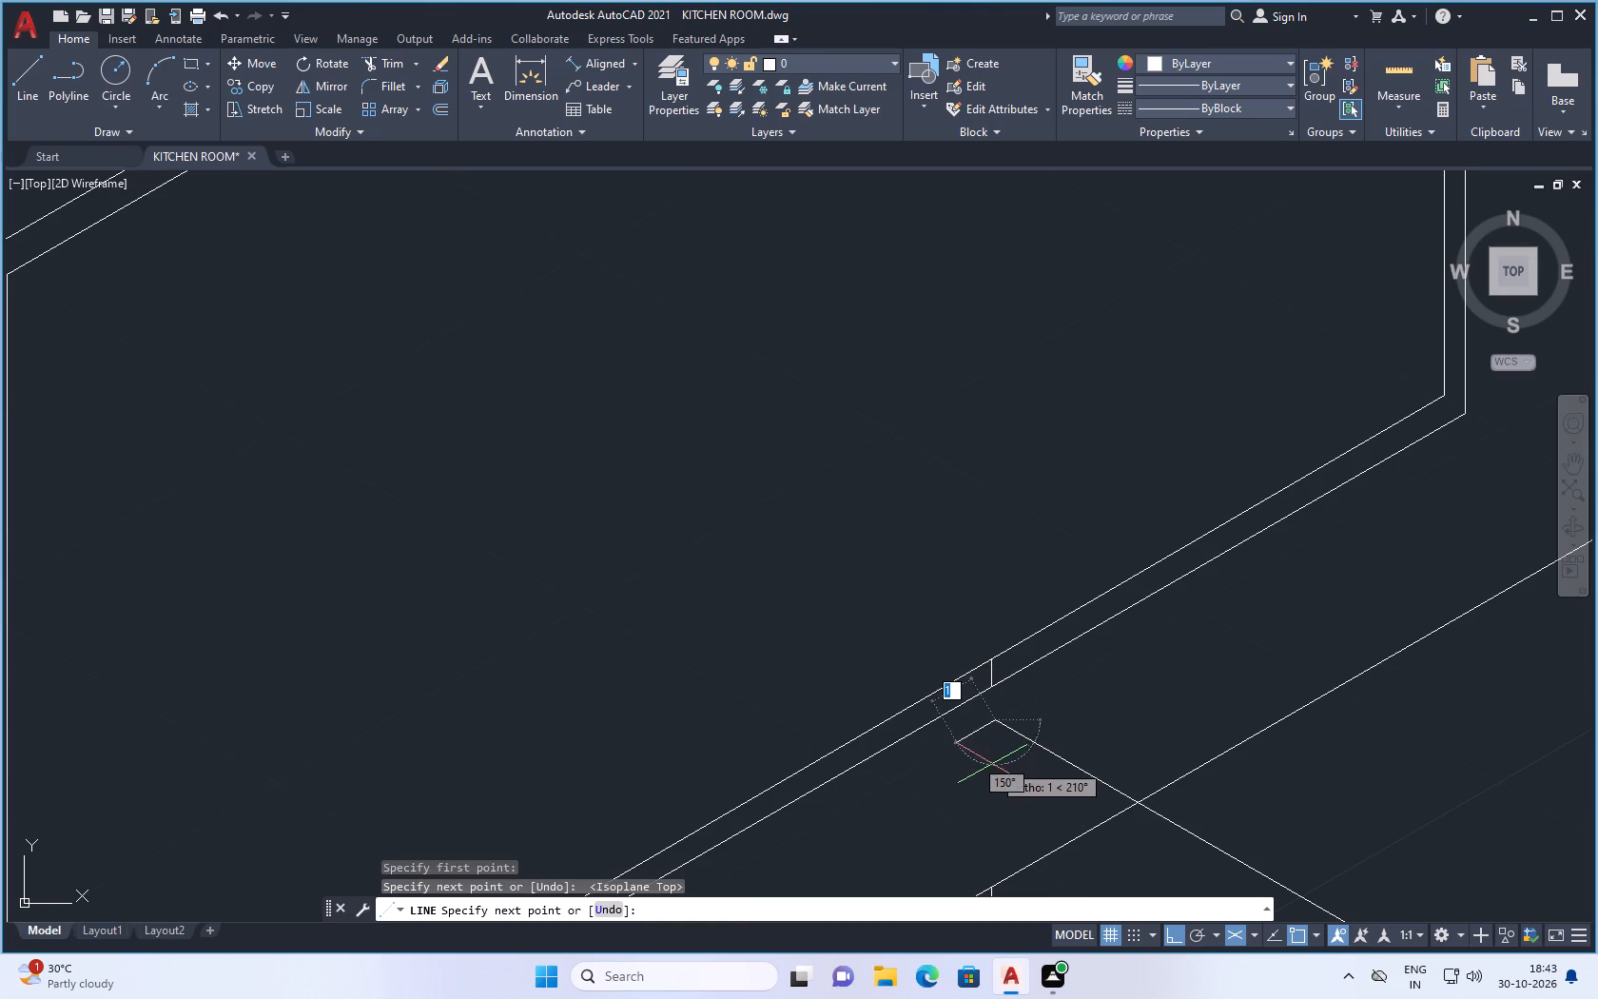
# In the right isoplane, close the new corner with a short line down to the top of the counter's oven-side vertical edge.
pyautogui.click(1250, 932)
pyautogui.click(1268, 899)
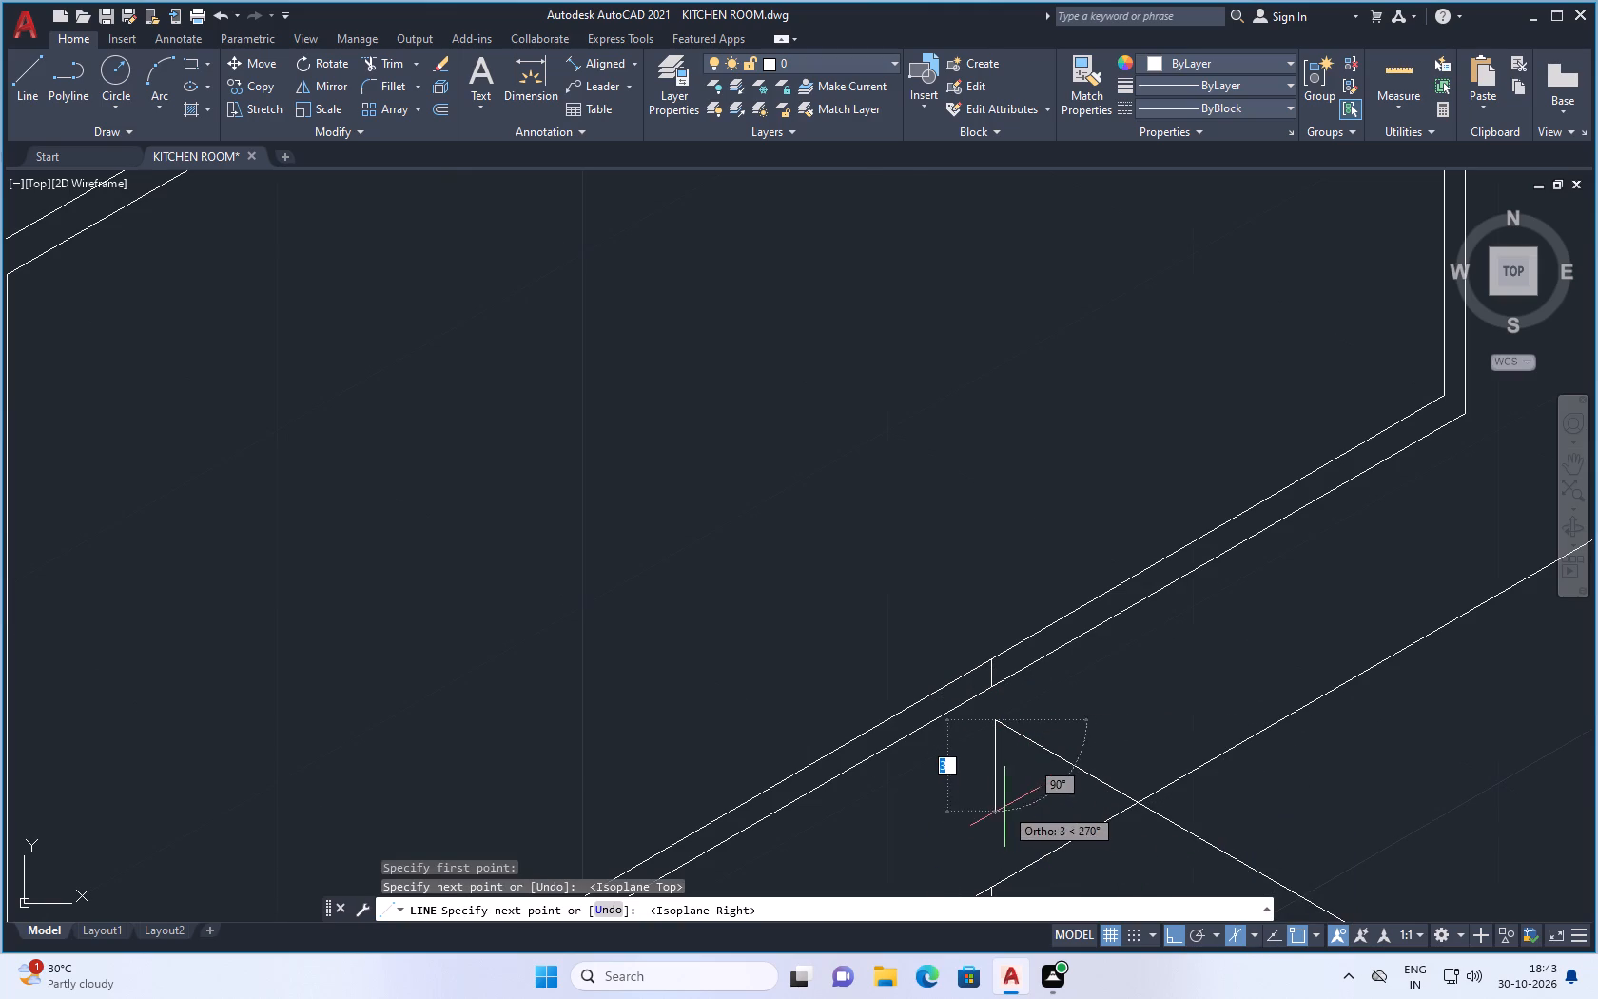
pyautogui.scroll(-2, 1000, 806)
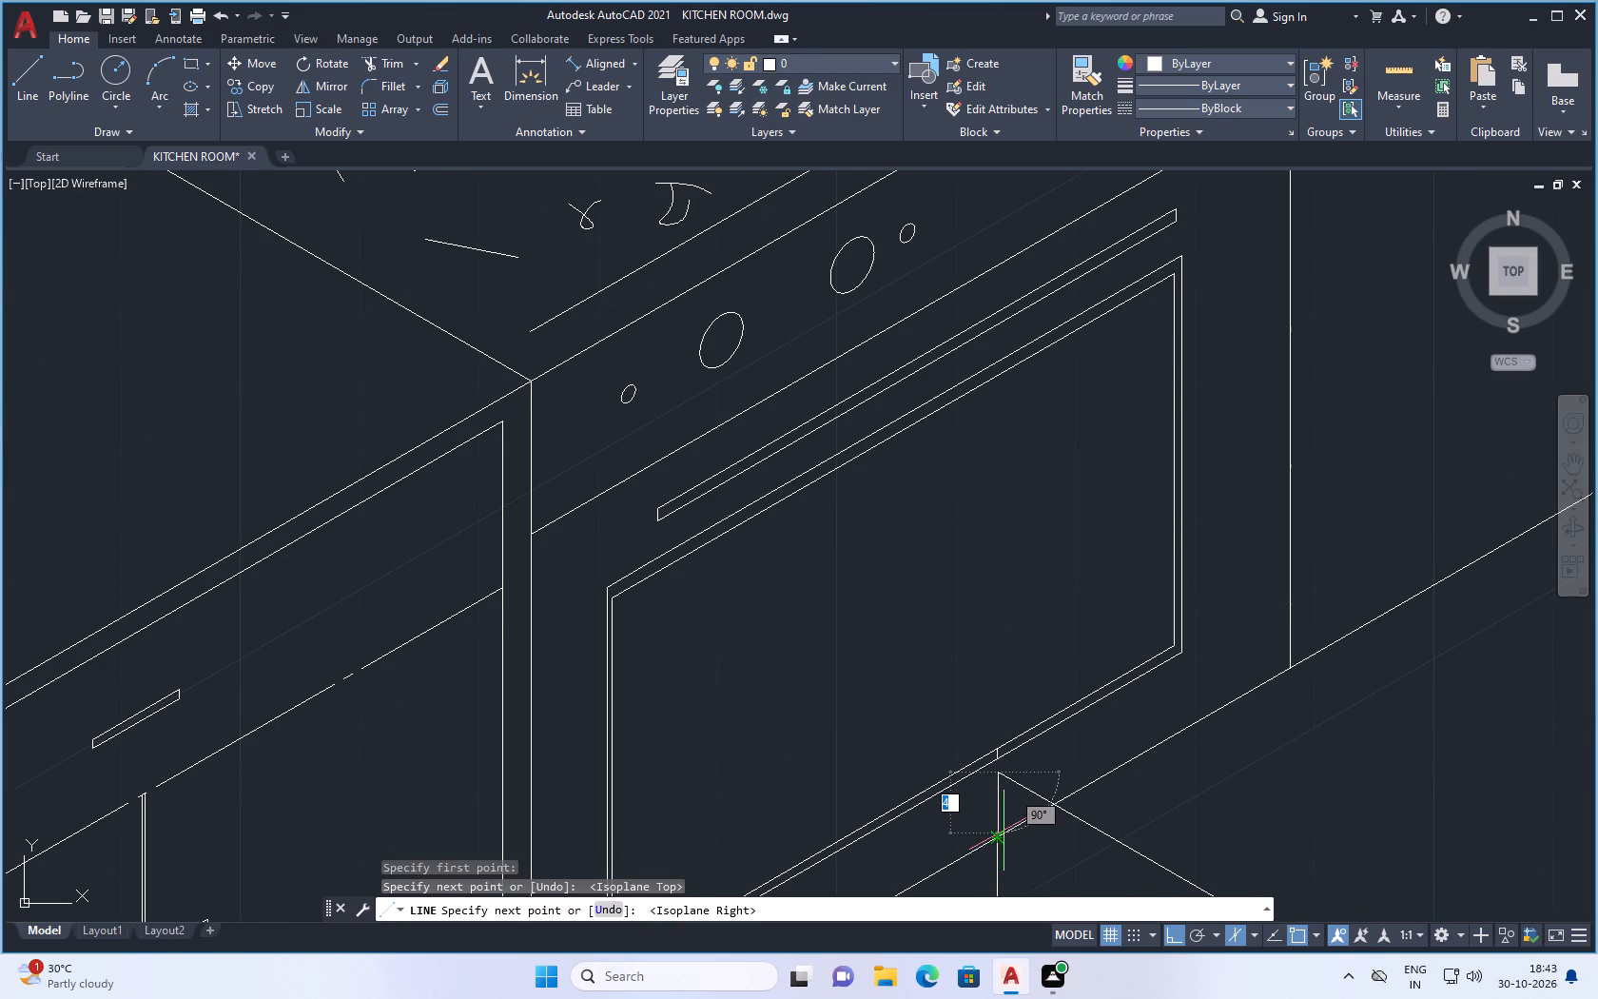
pyautogui.scroll(1, 1004, 831)
pyautogui.scroll(-2, 996, 827)
pyautogui.scroll(1, 992, 857)
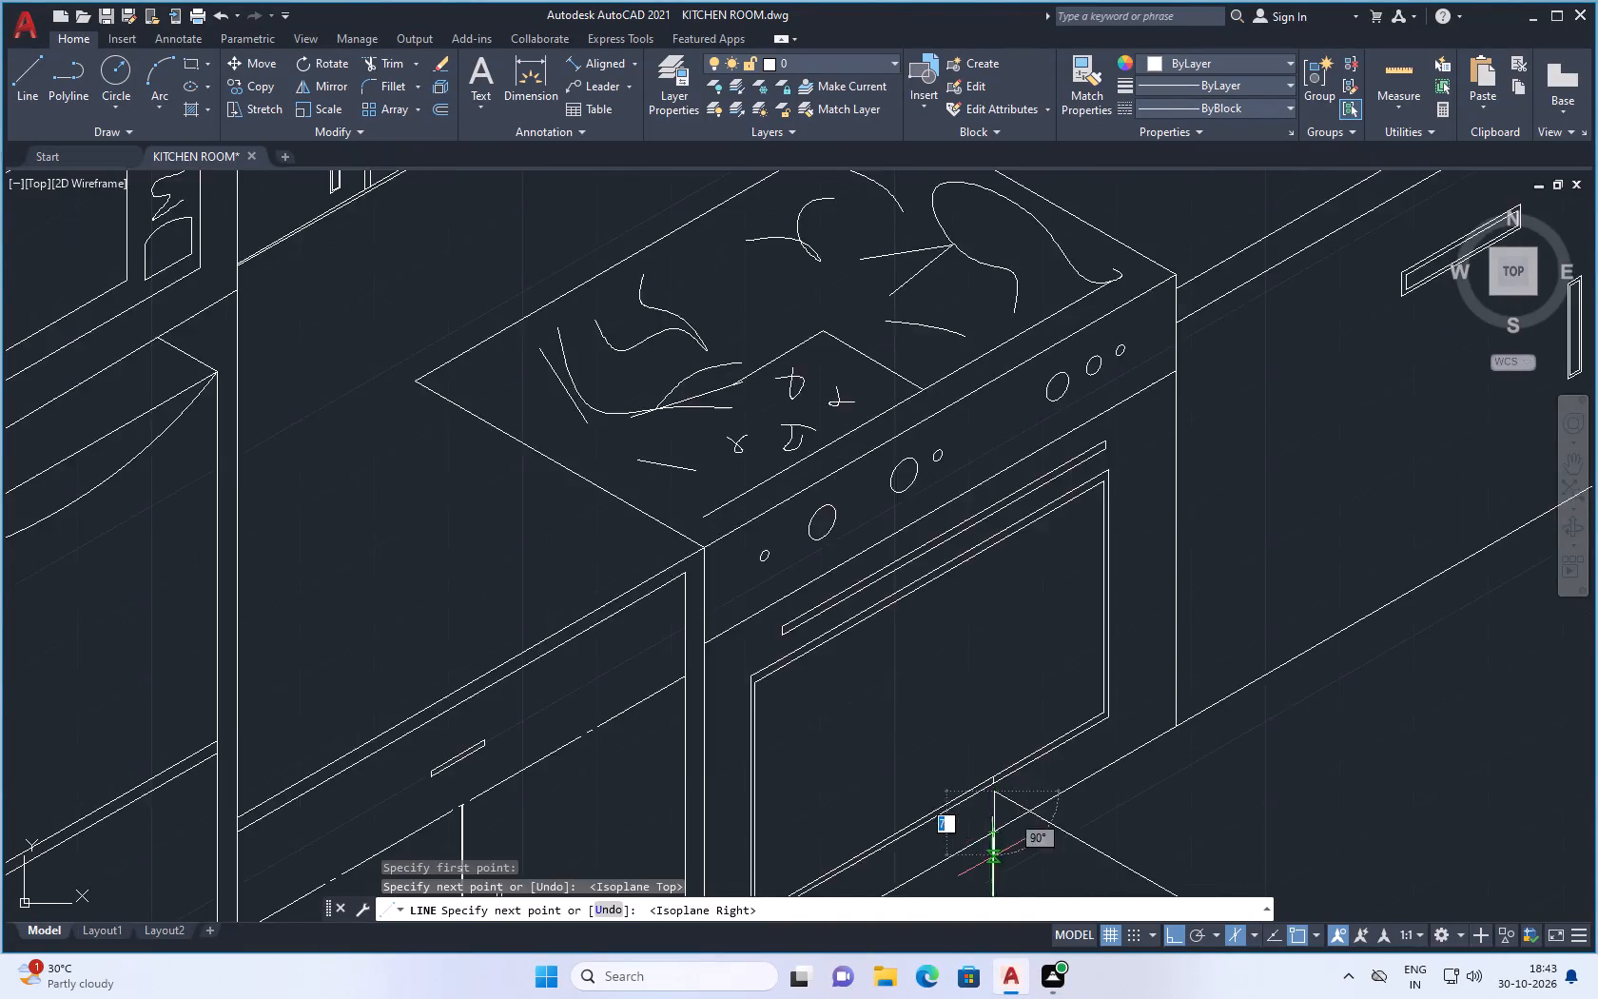
pyautogui.scroll(3, 992, 857)
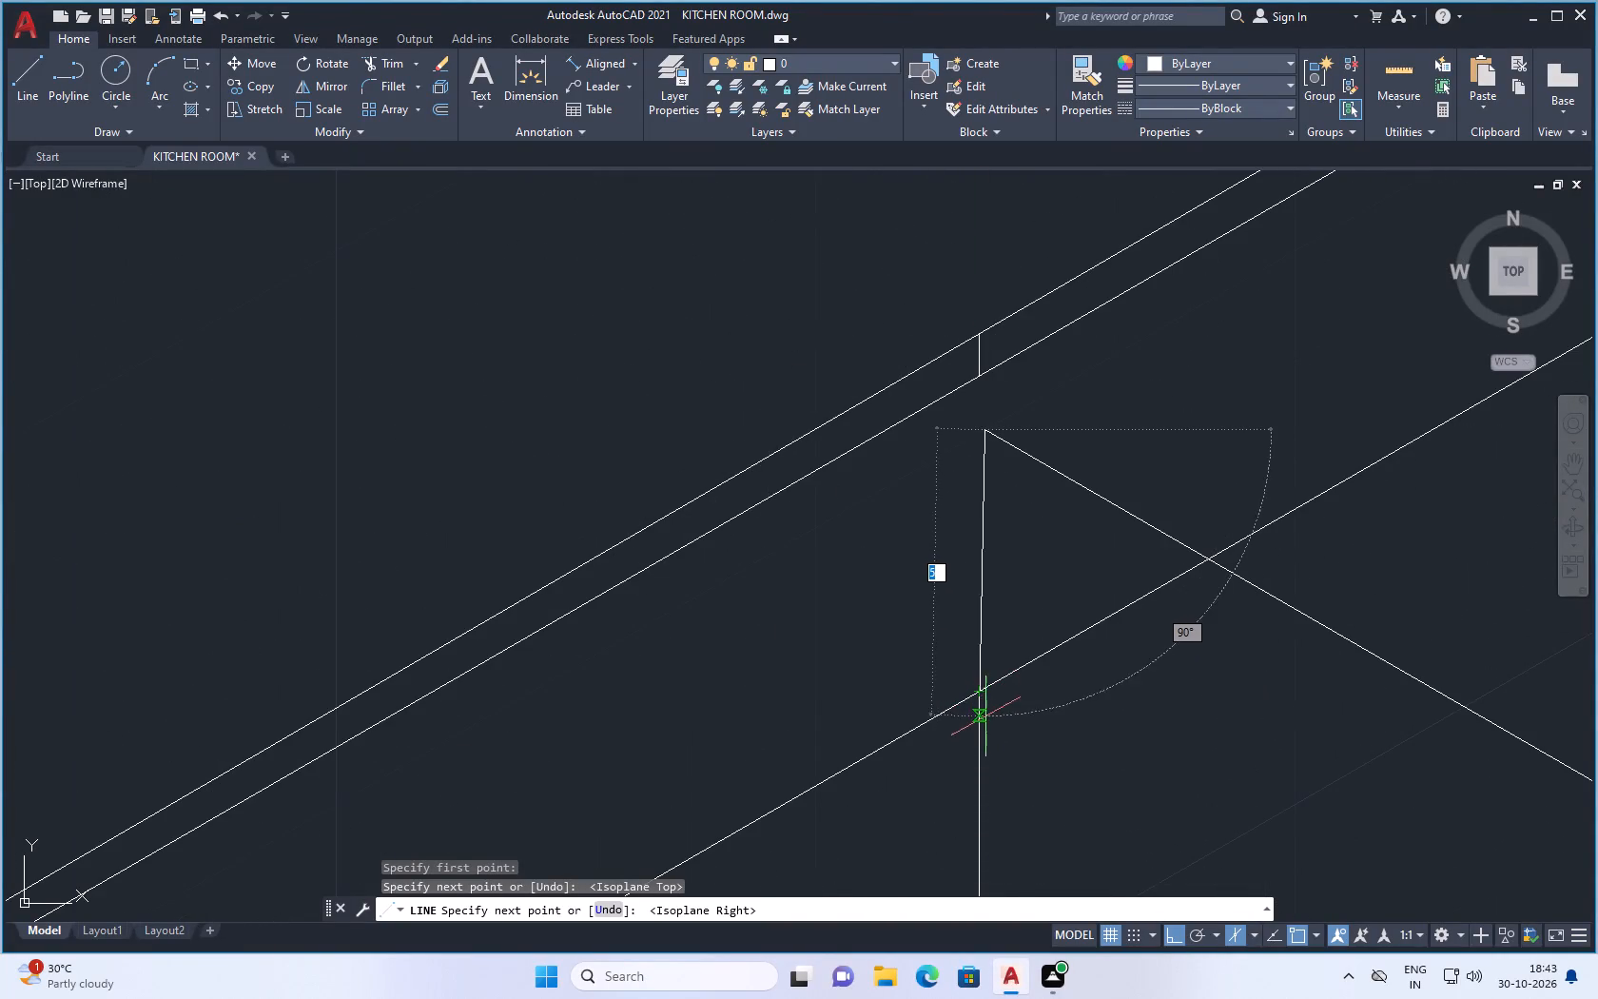
pyautogui.click(986, 690)
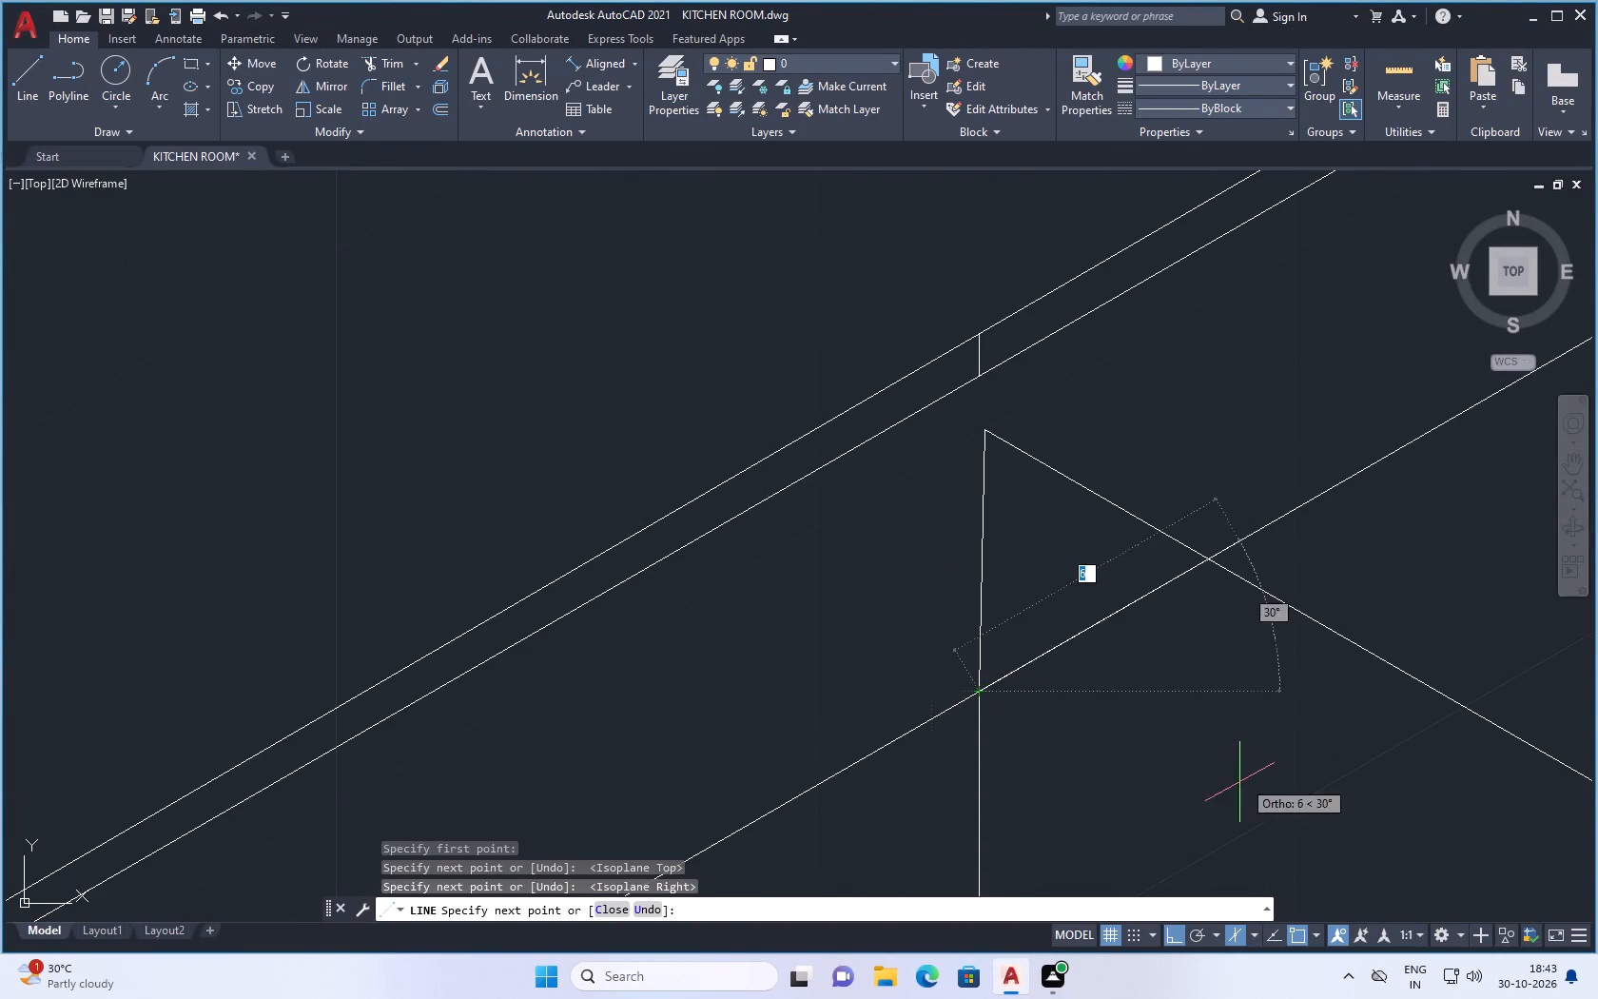
# In the top isoplane, draw the countertop's lower edge at 330°, about 87 long, past the counter's front vertical edge.
pyautogui.scroll(-1, 1081, 821)
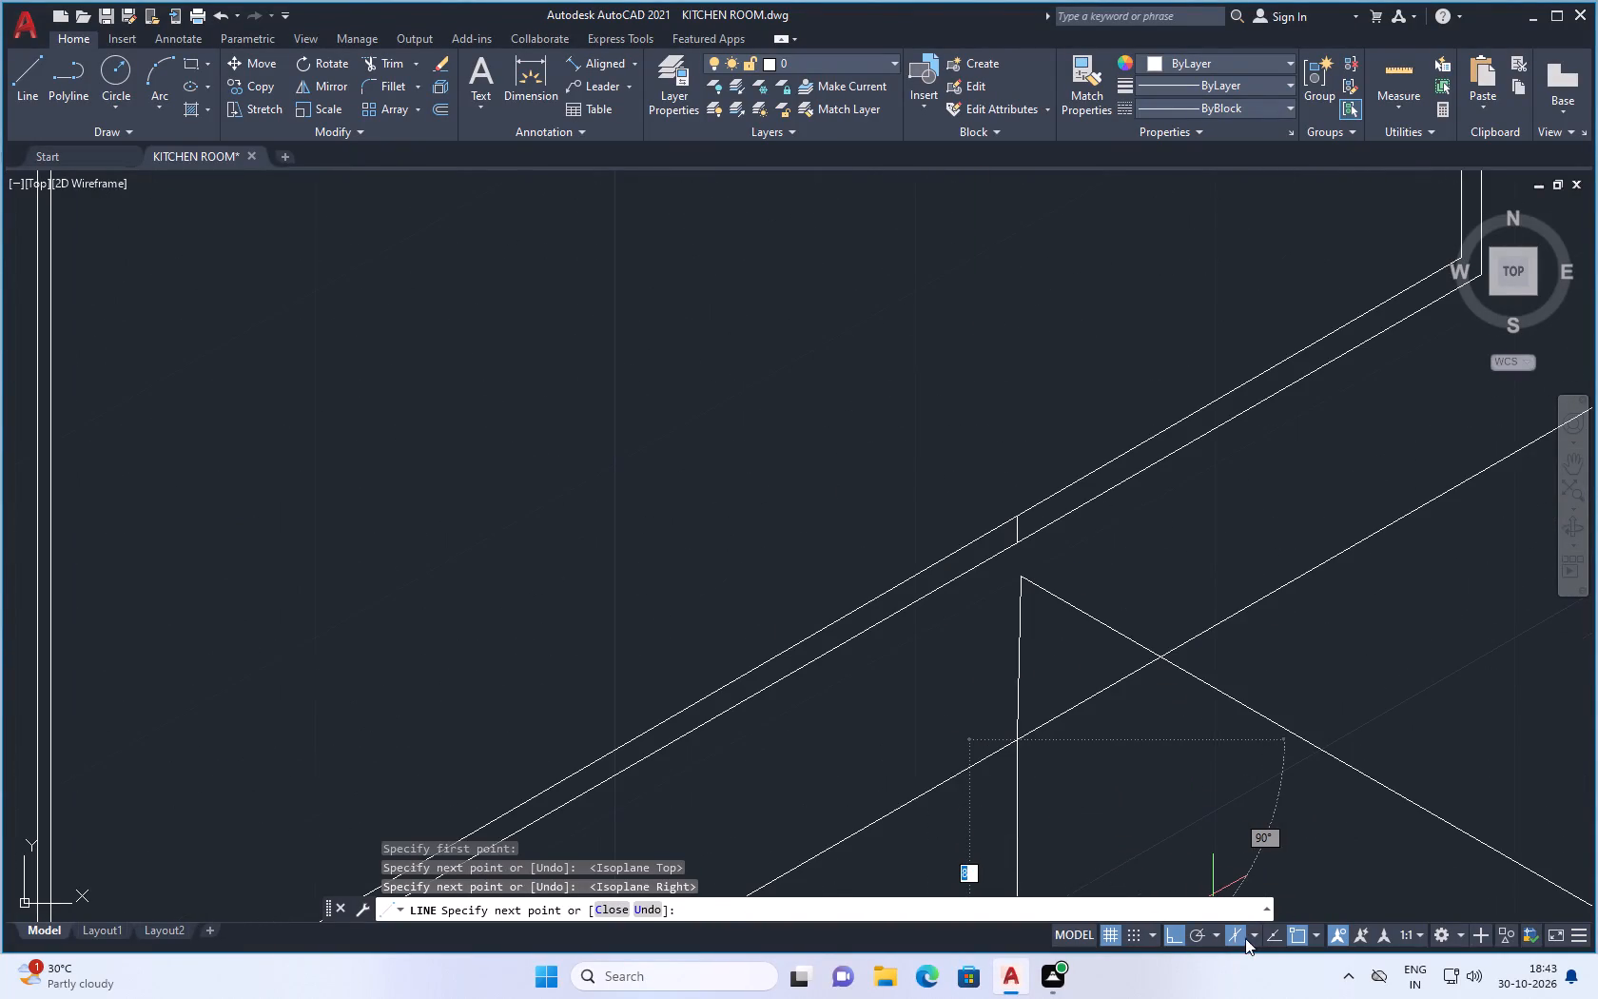
pyautogui.click(1249, 937)
pyautogui.click(1276, 872)
pyautogui.scroll(-4, 1215, 813)
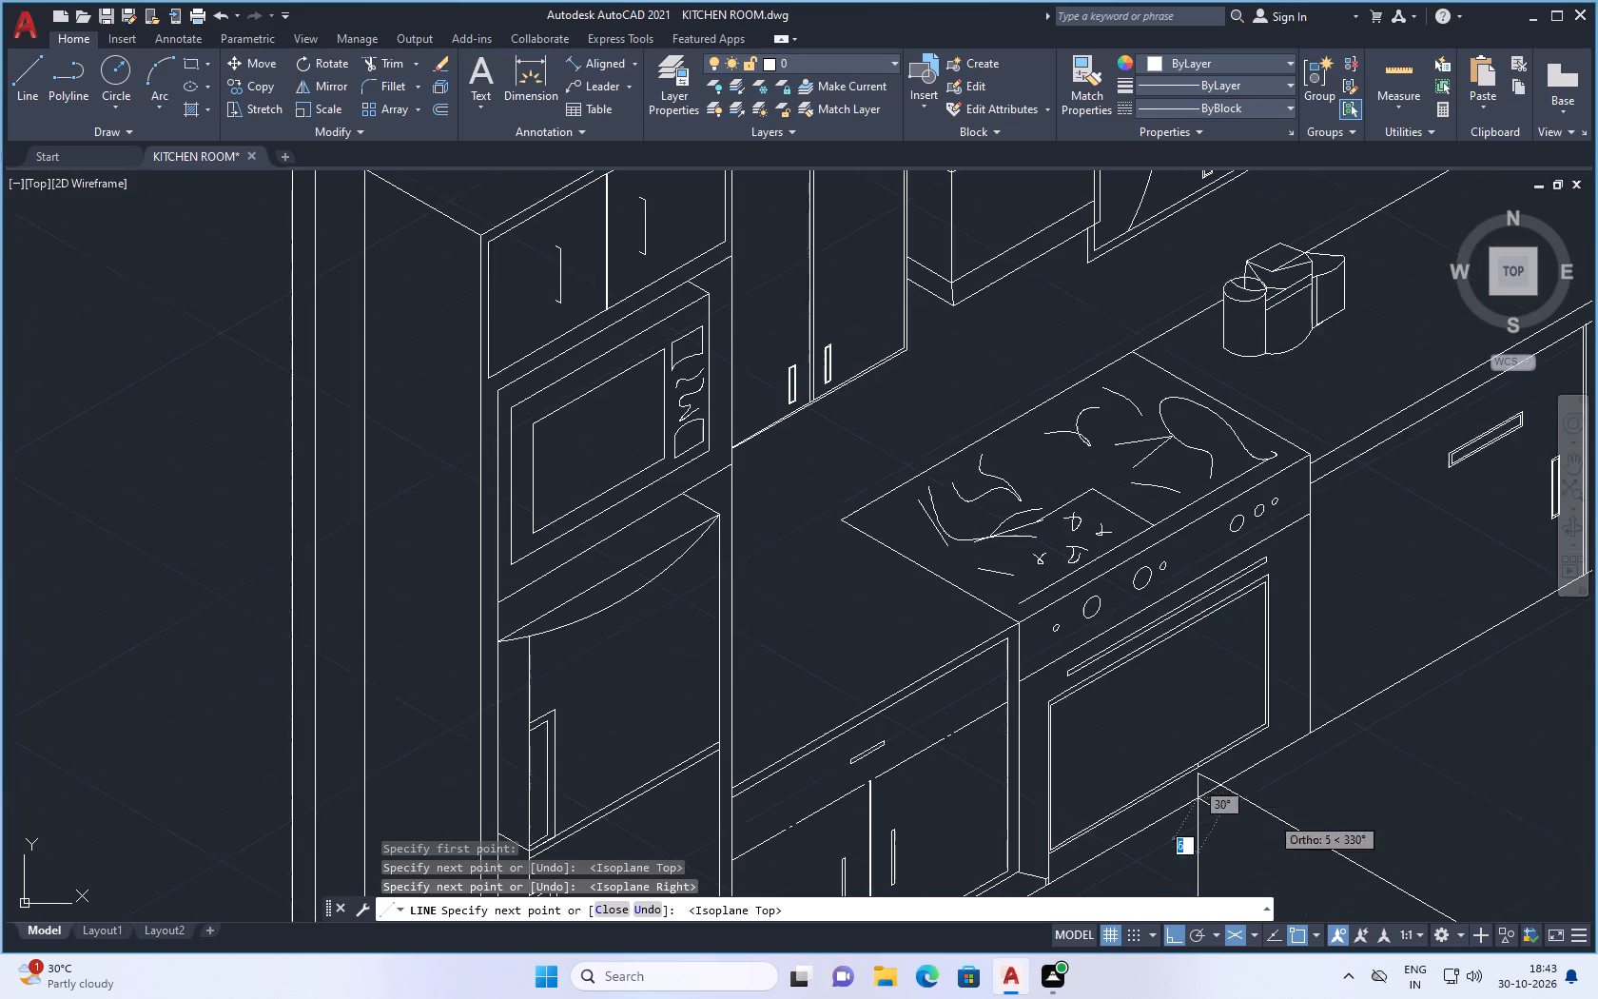
pyautogui.scroll(-3, 1319, 791)
pyautogui.scroll(2, 1373, 885)
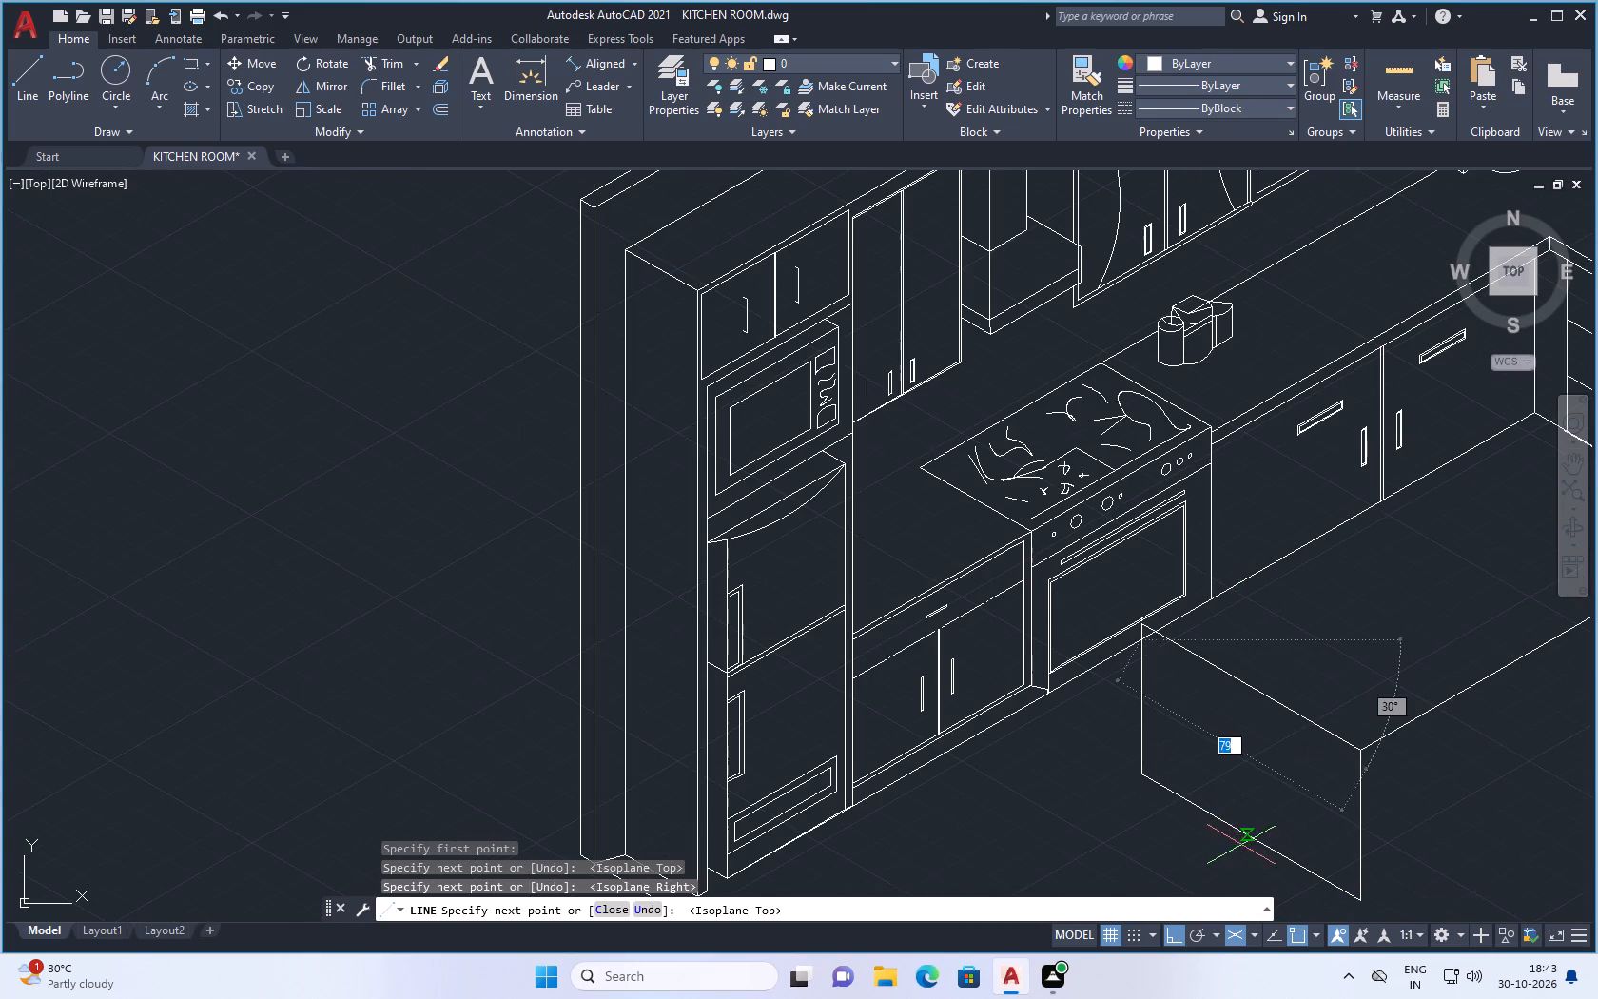
pyautogui.scroll(1, 1272, 875)
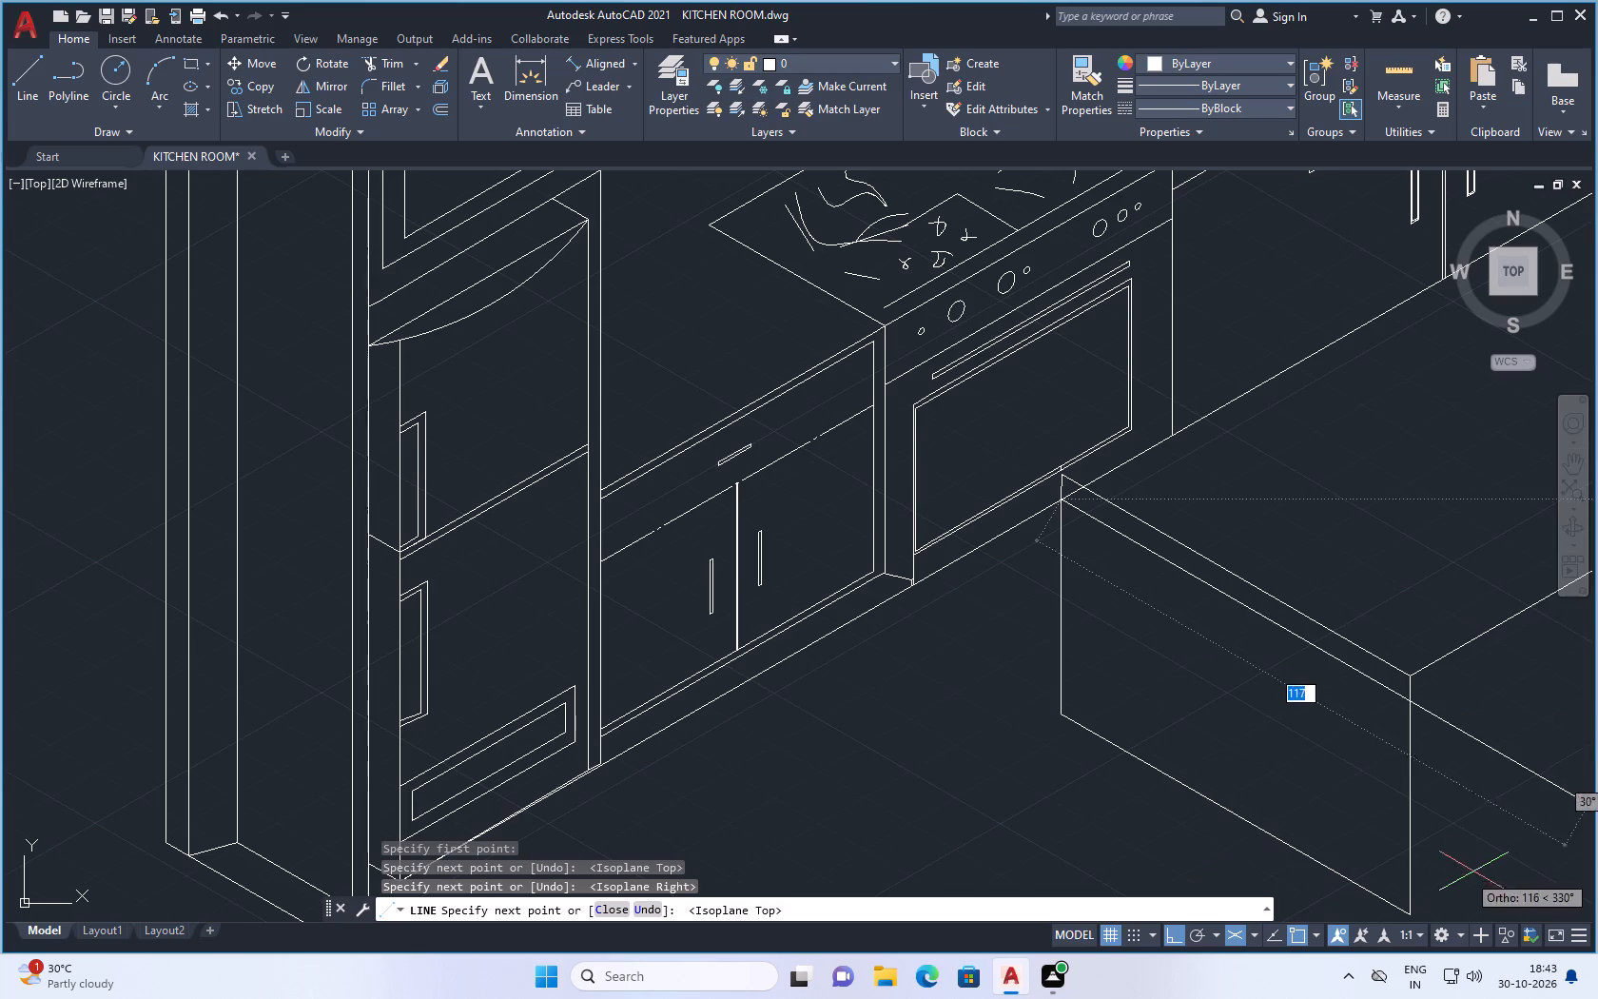
pyautogui.click(1462, 727)
pyautogui.press('Escape')
# Draw a line at 30° from where the countertop's lower edge crosses the front vertical edge, past the sink-side cabinet base line.
pyautogui.scroll(-1, 1389, 827)
pyautogui.scroll(1, 1530, 741)
pyautogui.scroll(-3, 1264, 793)
pyautogui.scroll(2, 1437, 752)
pyautogui.press('space')
pyautogui.scroll(2, 1004, 844)
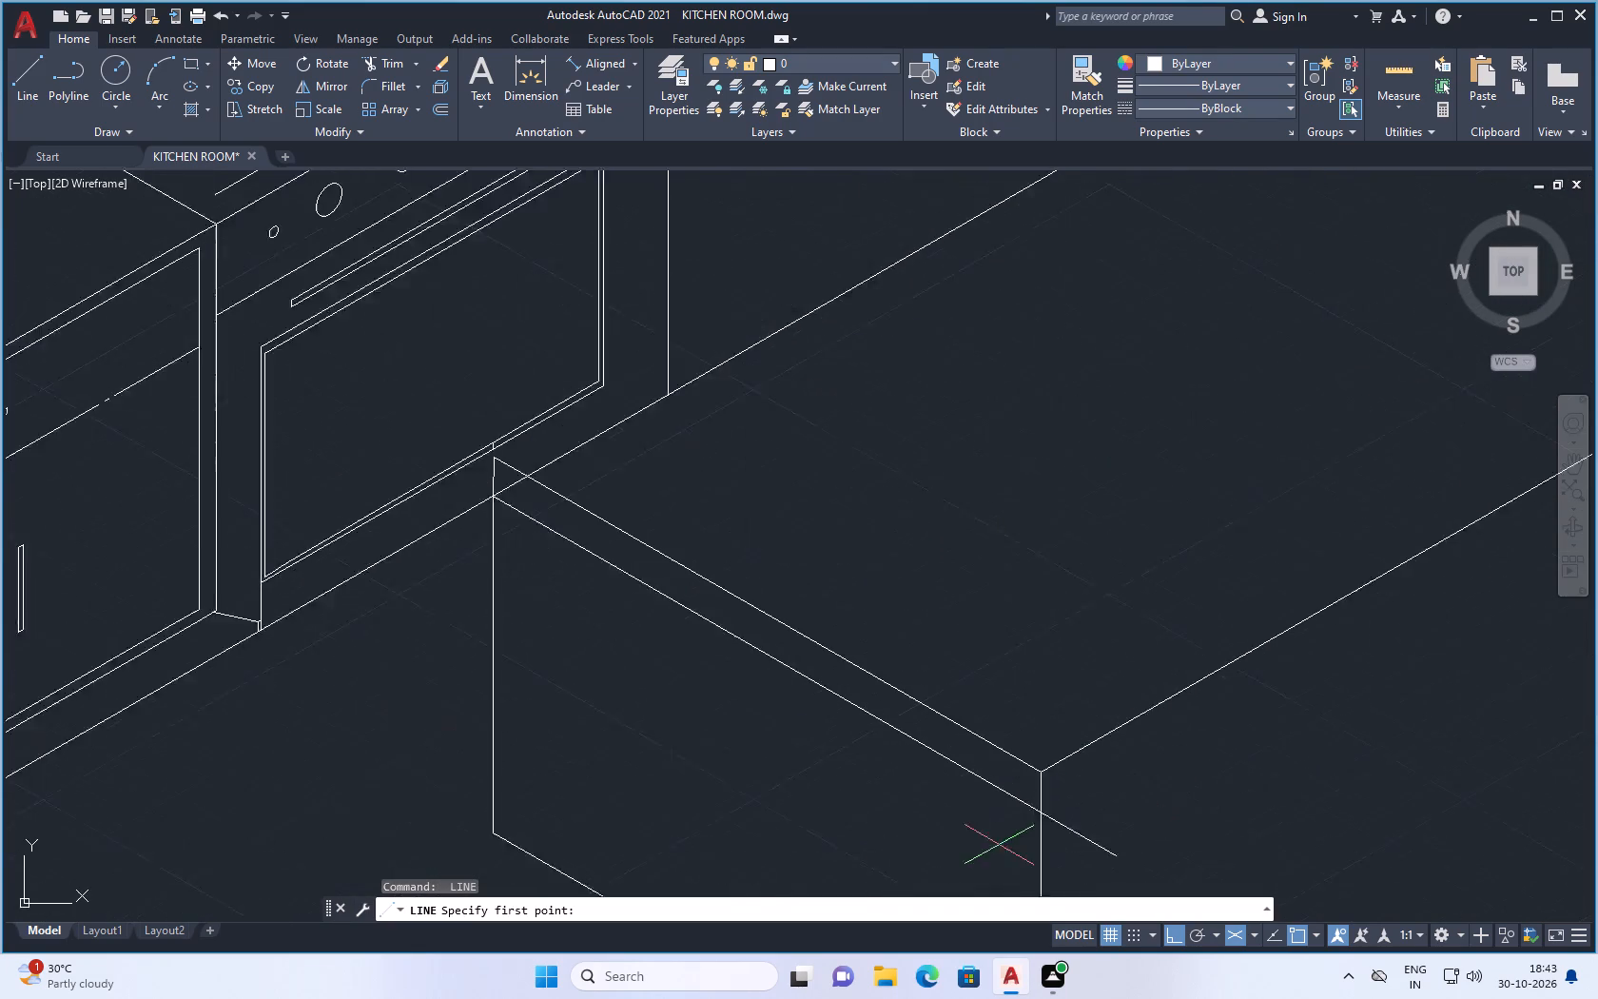
pyautogui.scroll(1, 1001, 845)
pyautogui.click(1063, 792)
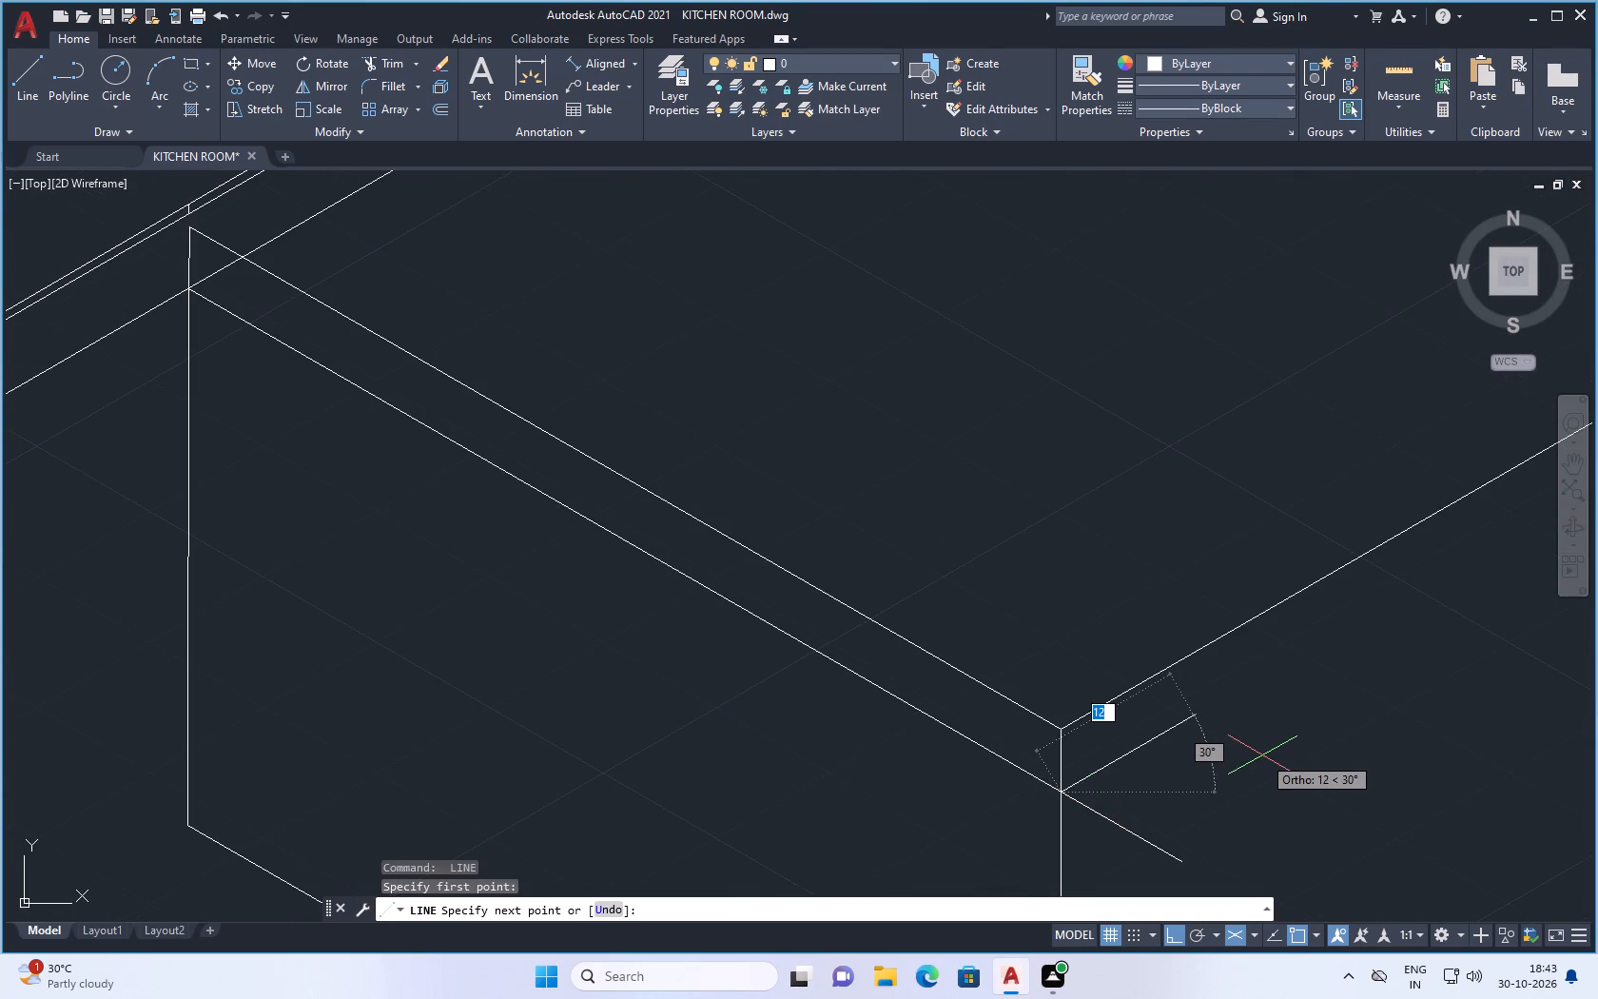
pyautogui.scroll(-5, 1262, 755)
pyautogui.scroll(3, 1413, 690)
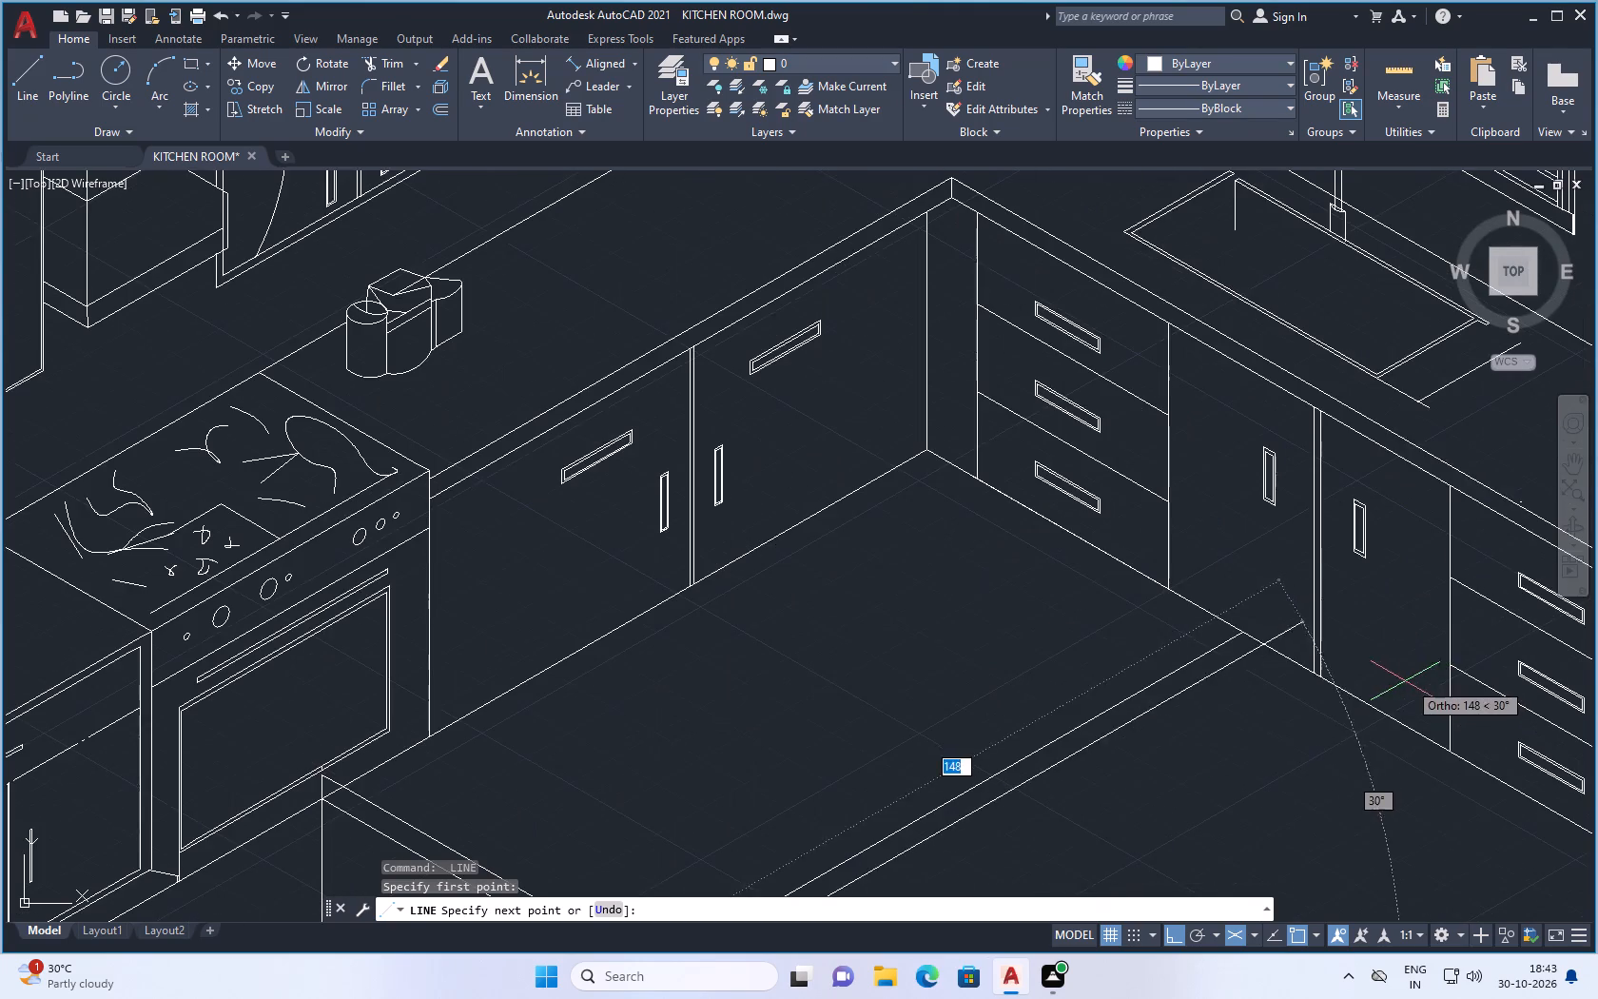
pyautogui.scroll(2, 1304, 640)
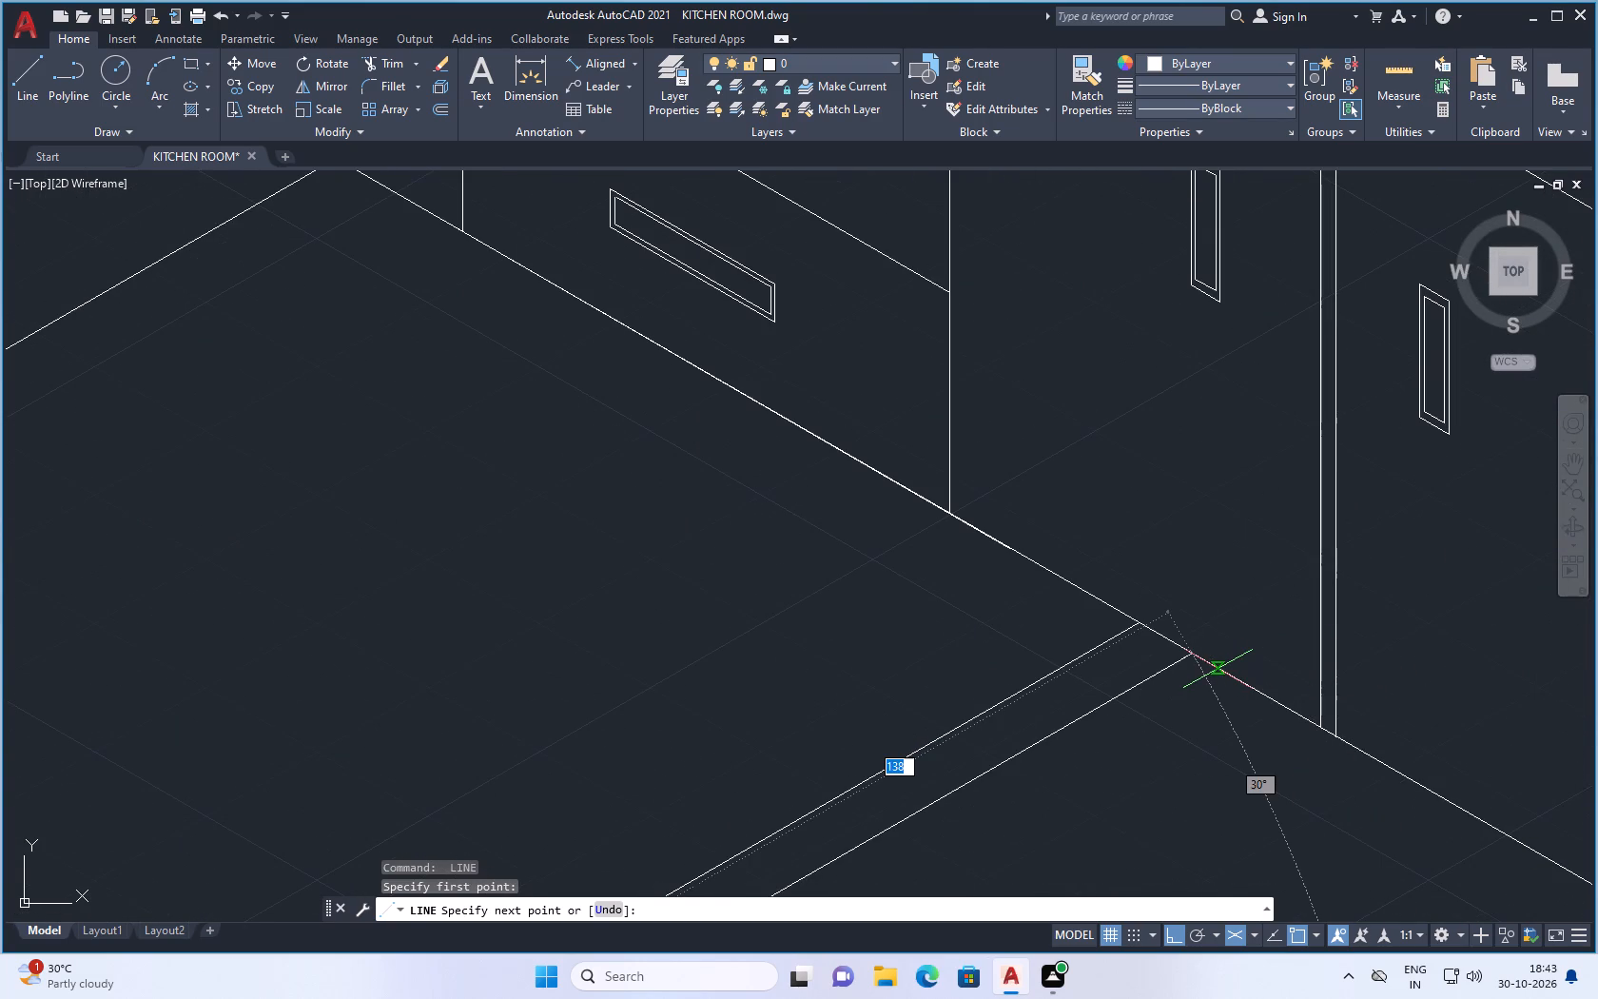
pyautogui.scroll(1, 1179, 670)
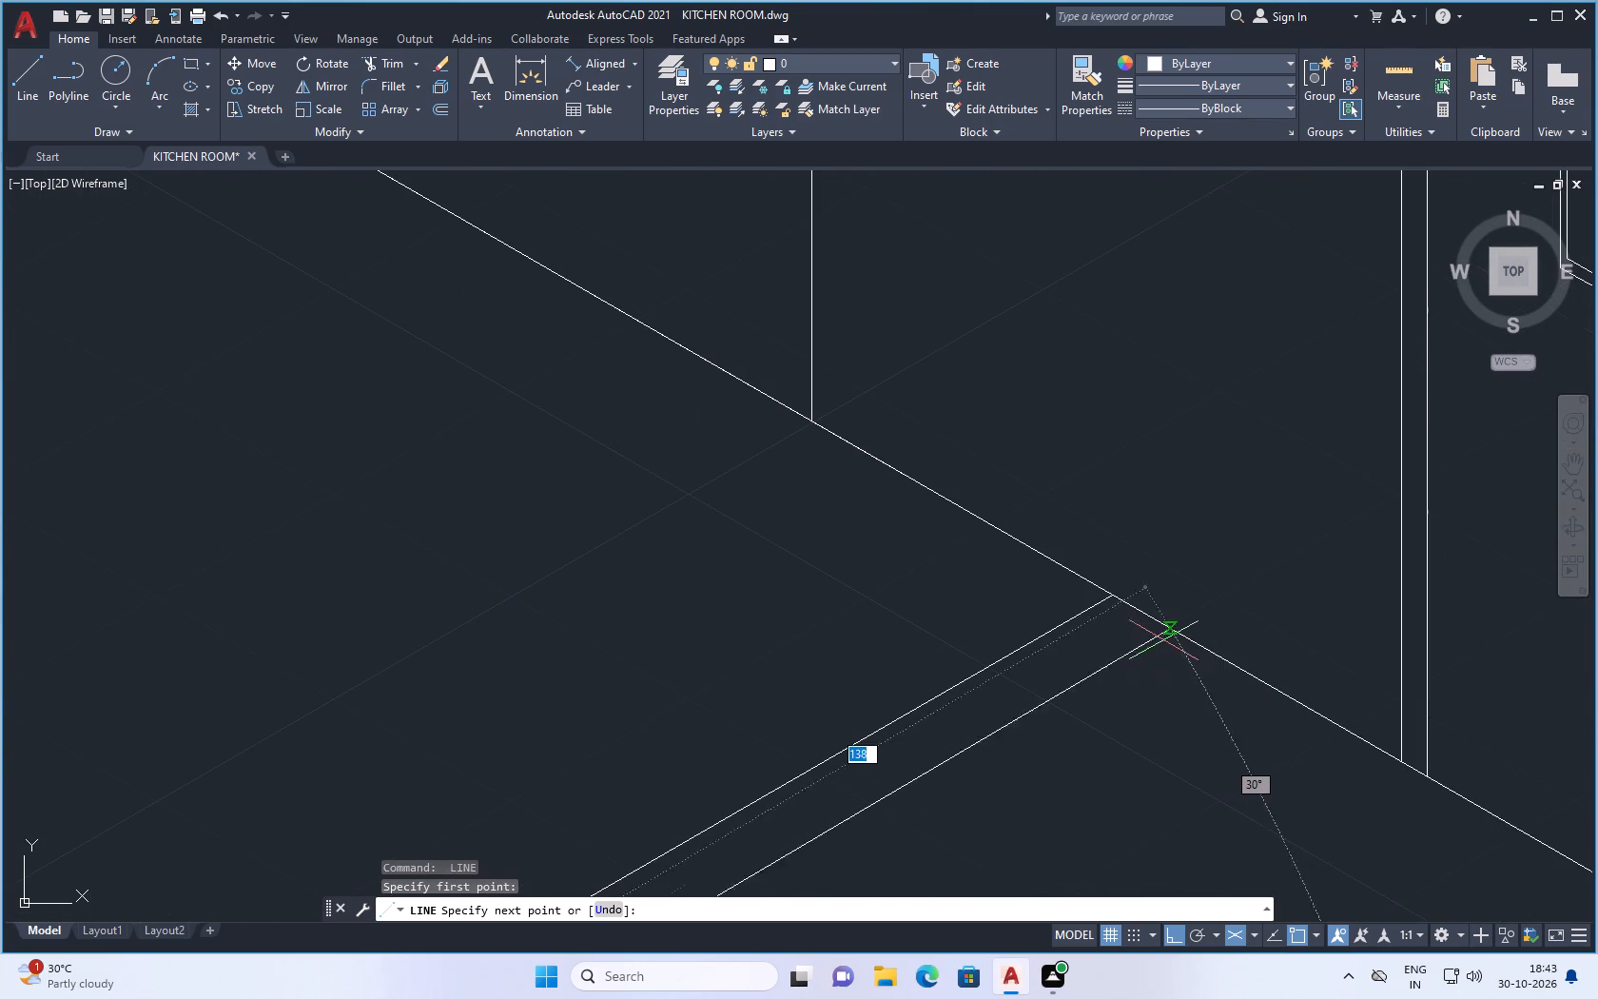
pyautogui.click(1237, 621)
pyautogui.press('space')
# In the right isoplane, draw a vertical line about 38 long down from the counter's upper-edge end at the sink-side cabinets.
pyautogui.scroll(-1, 1045, 674)
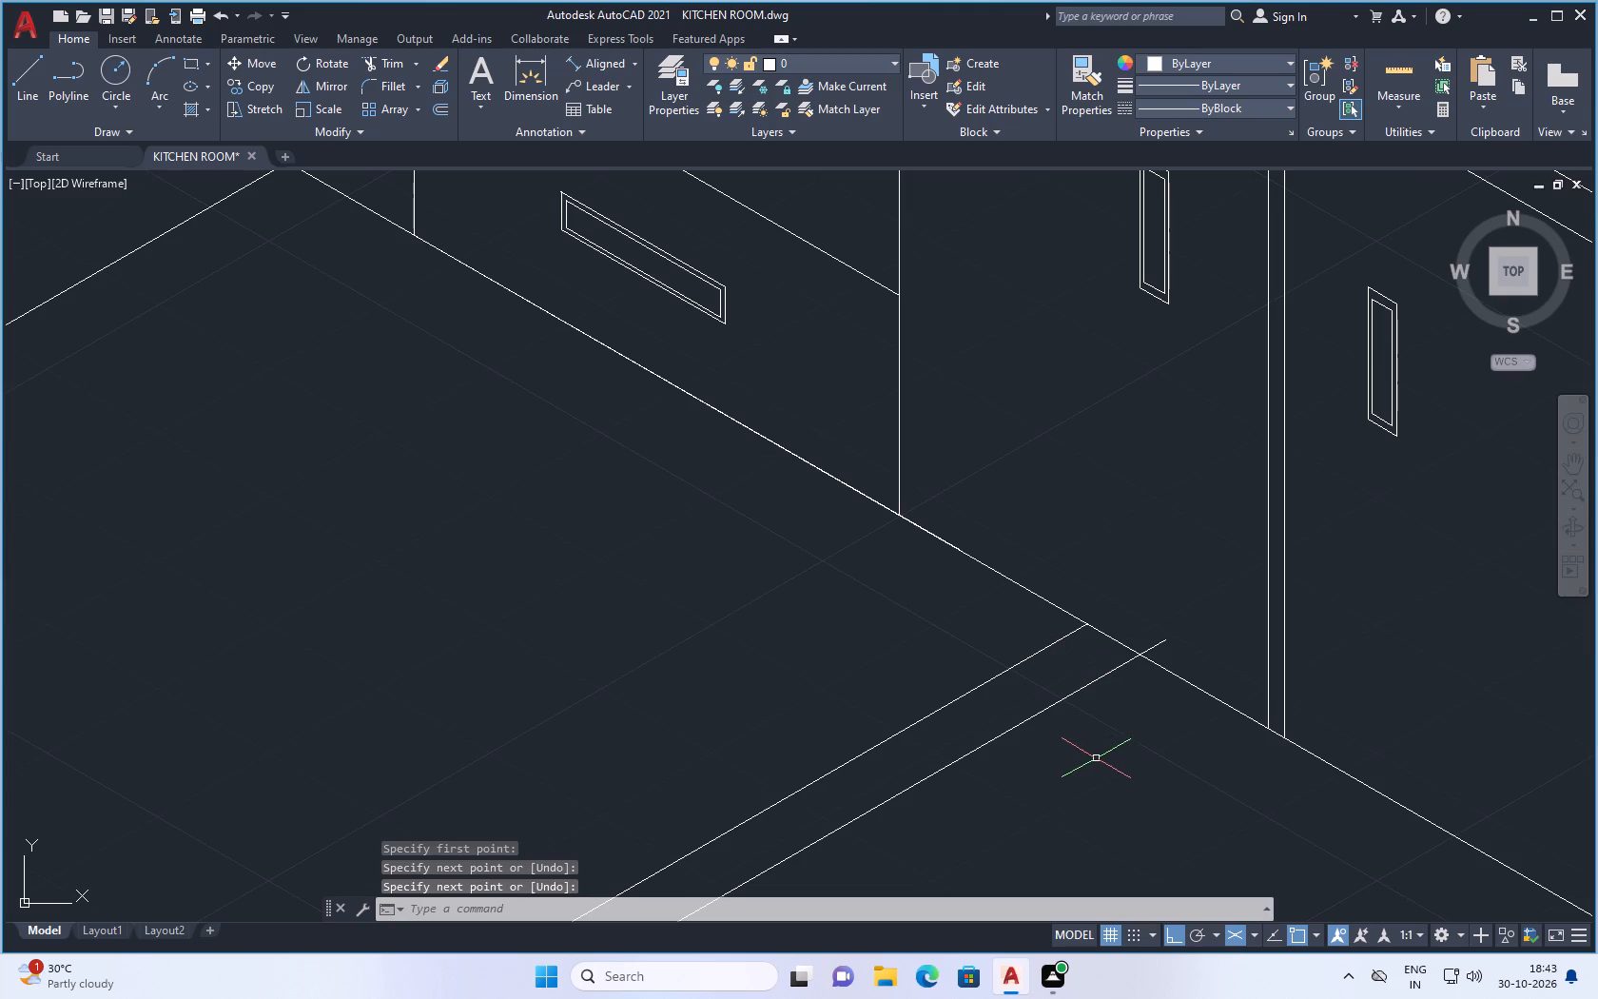
pyautogui.scroll(-2, 1076, 695)
pyautogui.press('space')
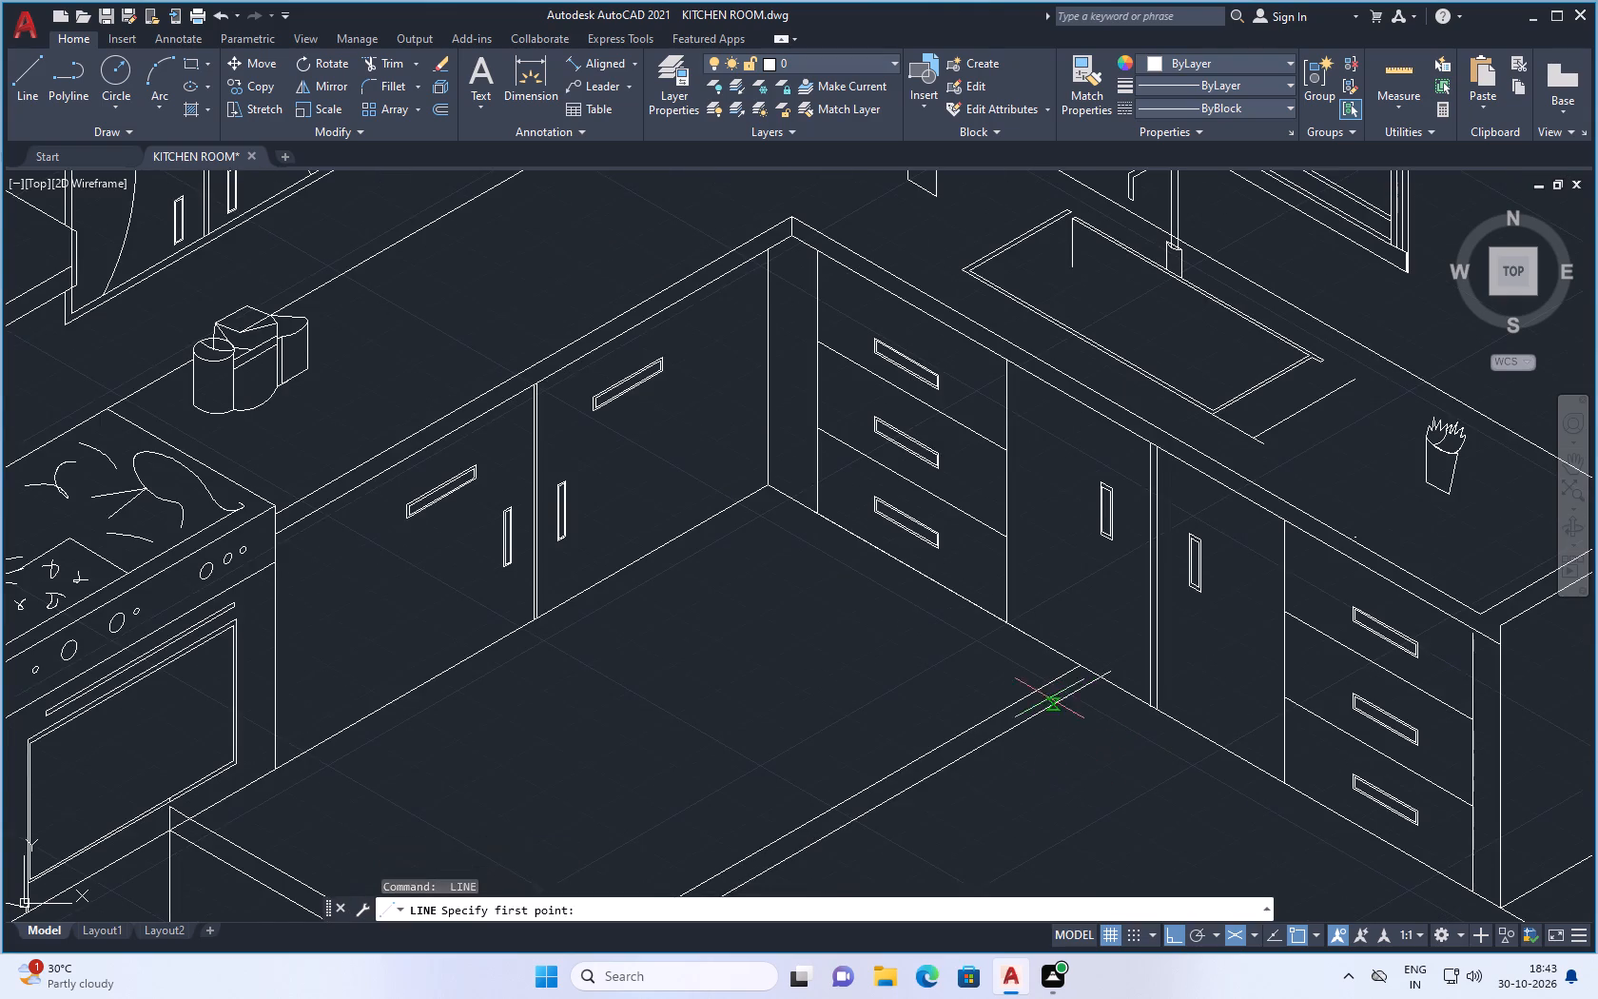
pyautogui.scroll(-2, 1053, 681)
pyautogui.scroll(2, 1043, 731)
pyautogui.click(1093, 593)
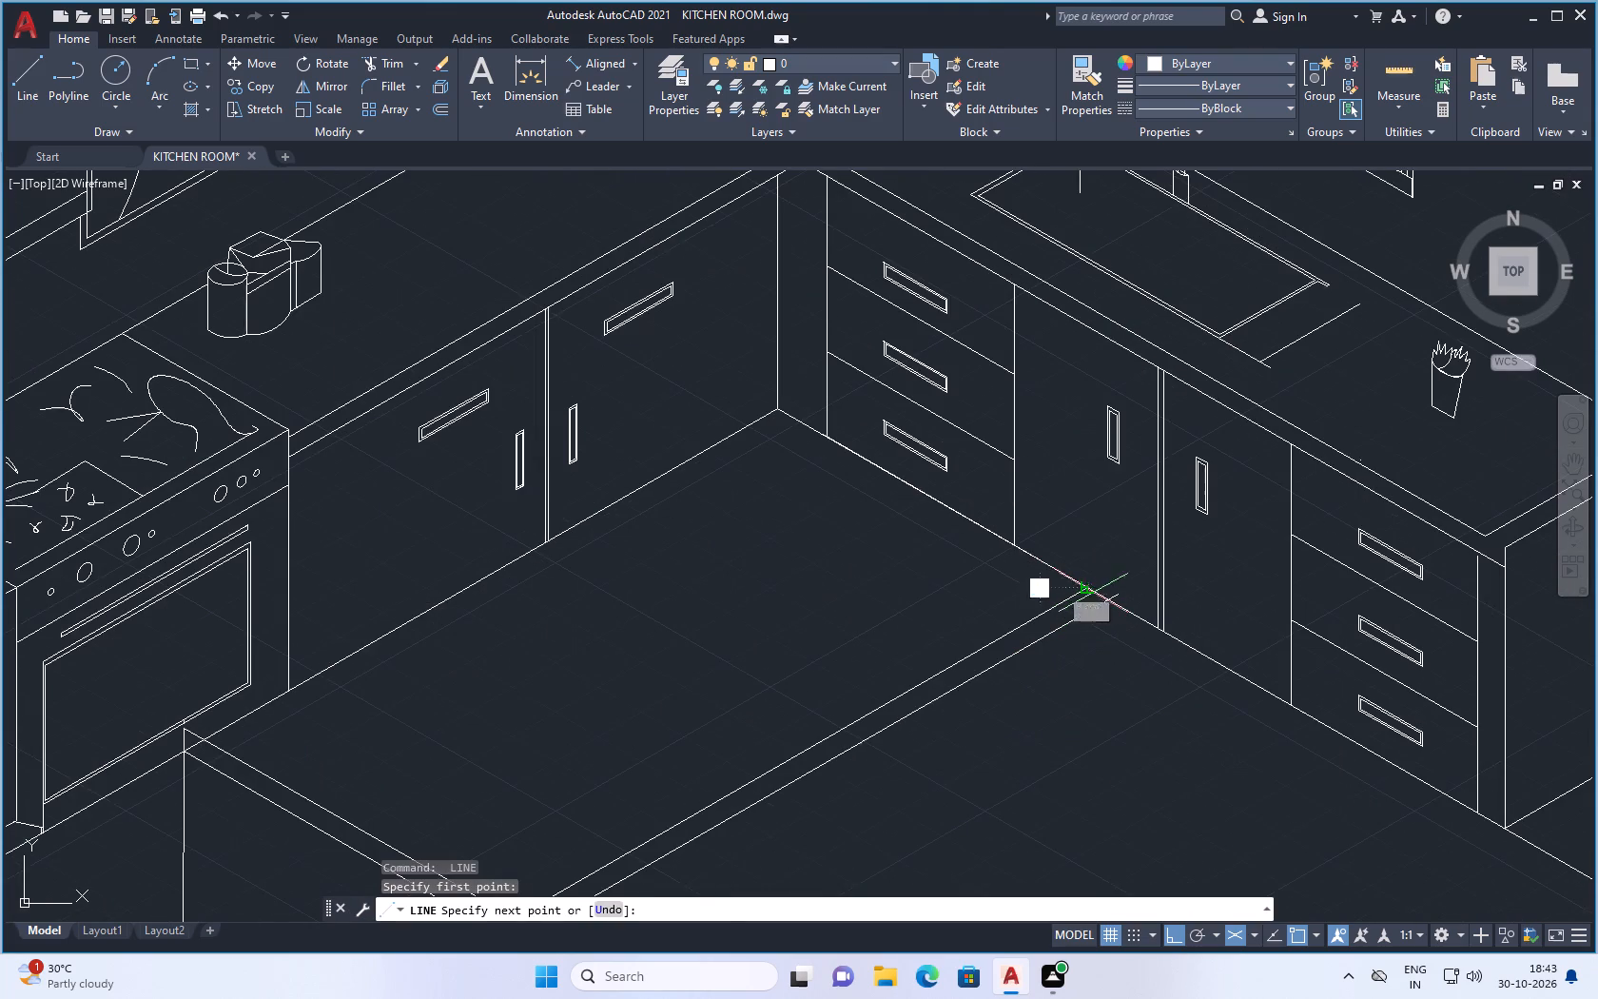
pyautogui.click(1250, 932)
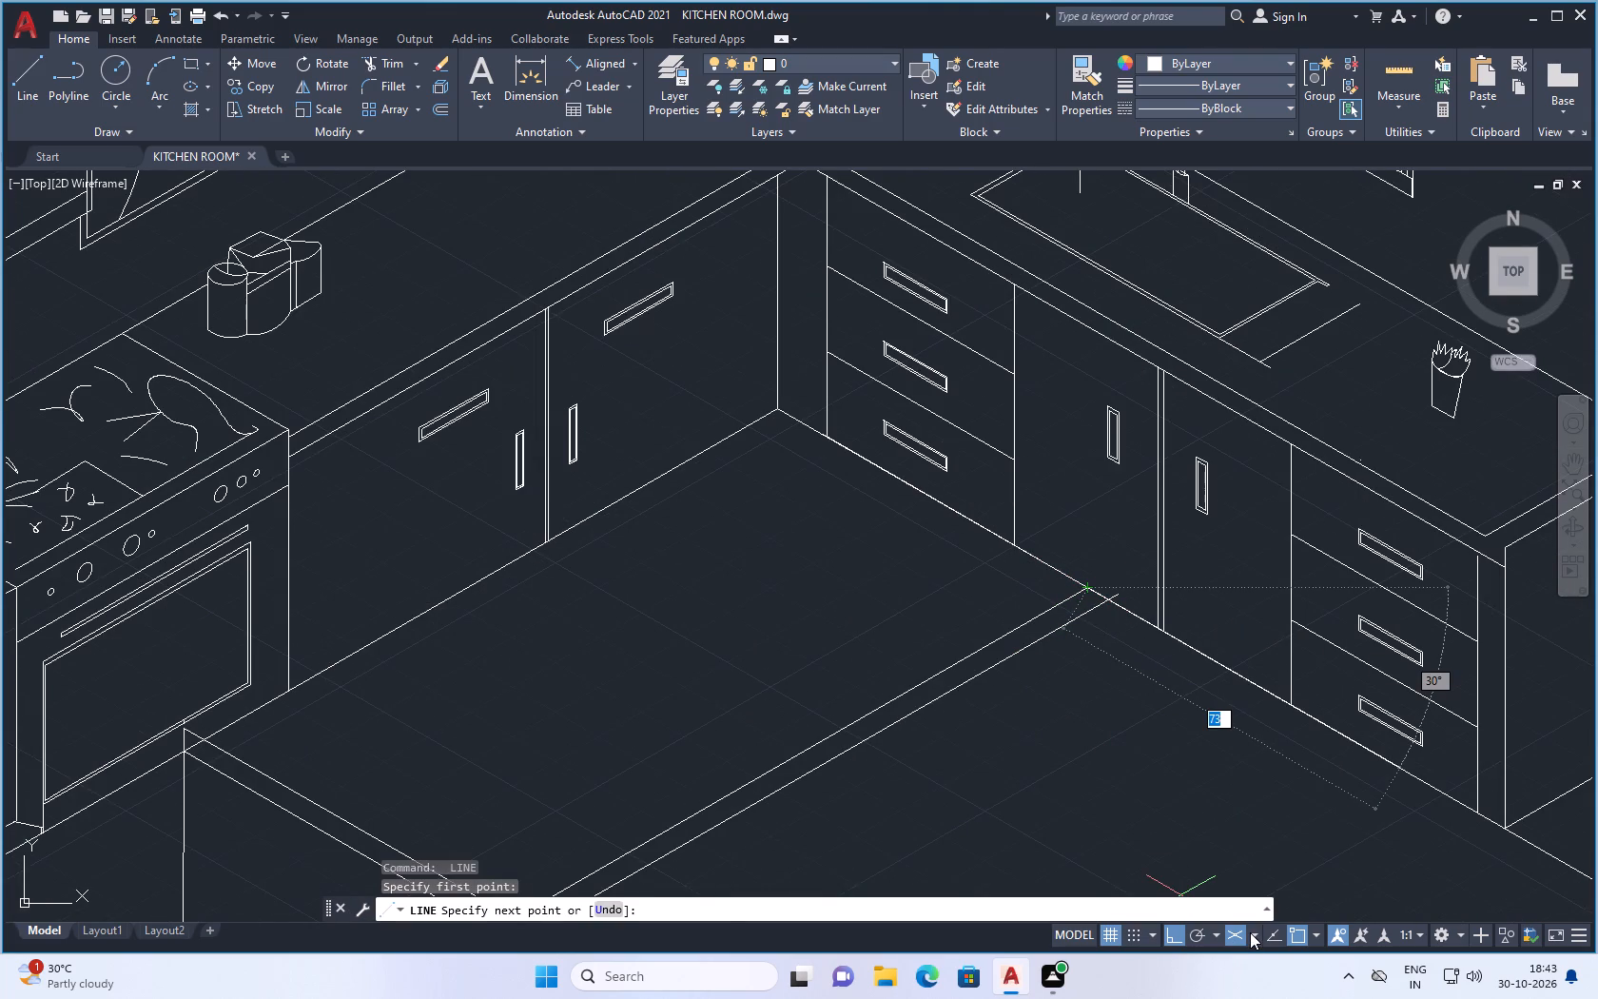
pyautogui.click(1279, 904)
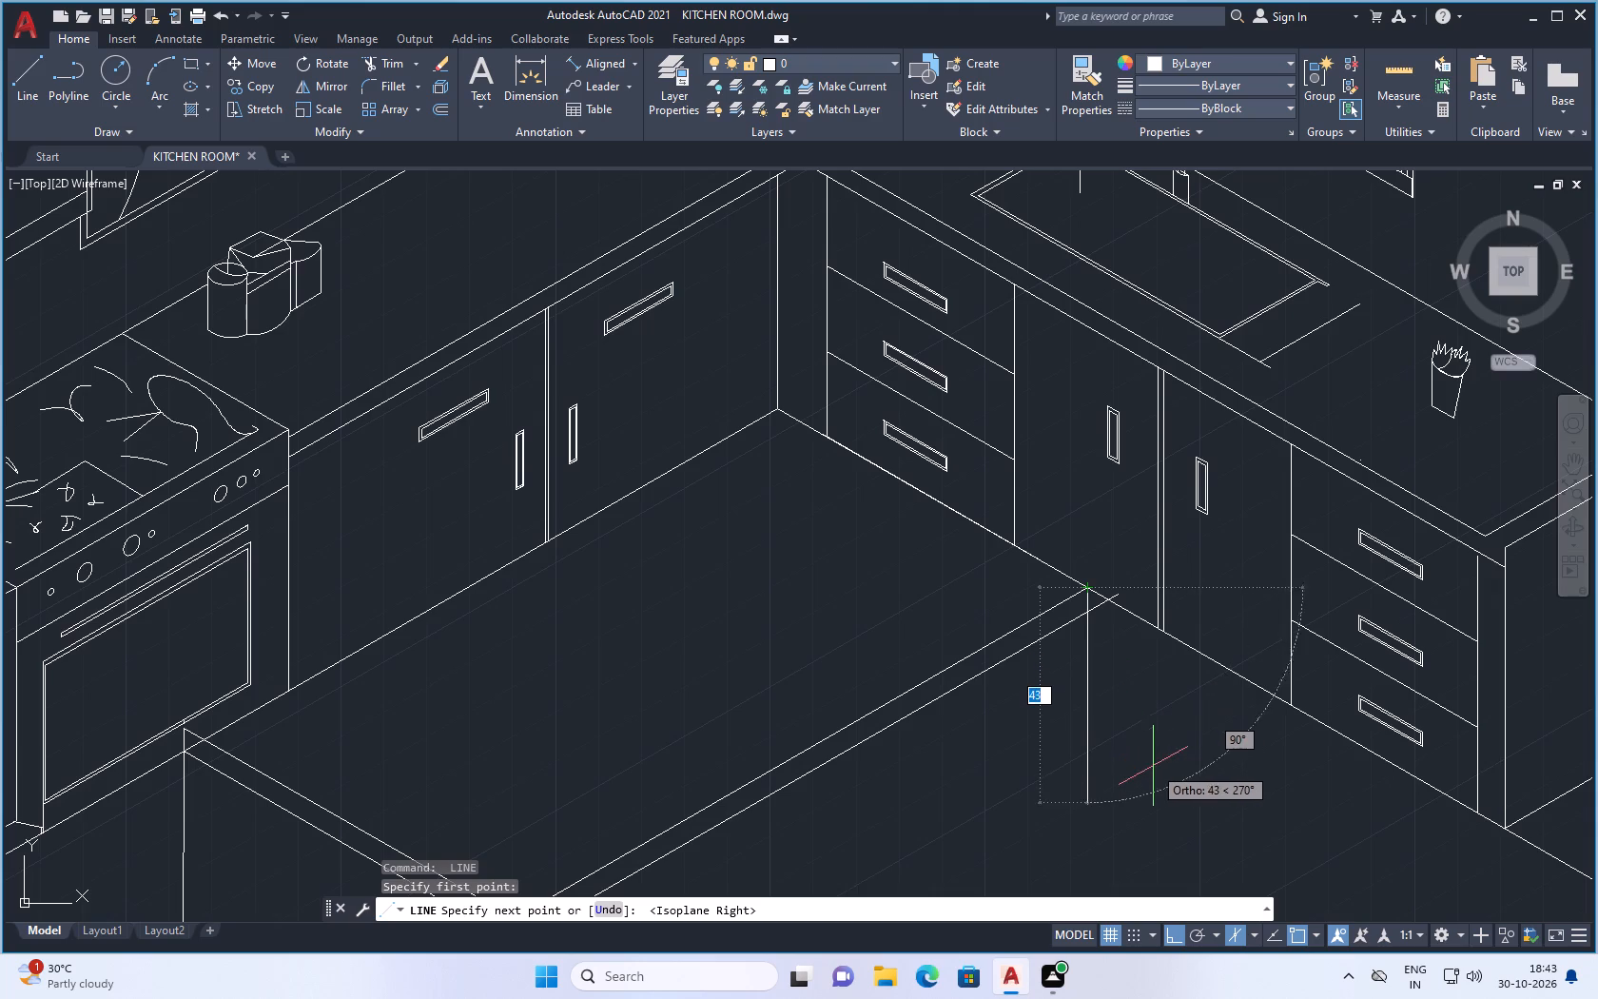
pyautogui.scroll(-4, 1126, 681)
pyautogui.scroll(2, 1121, 762)
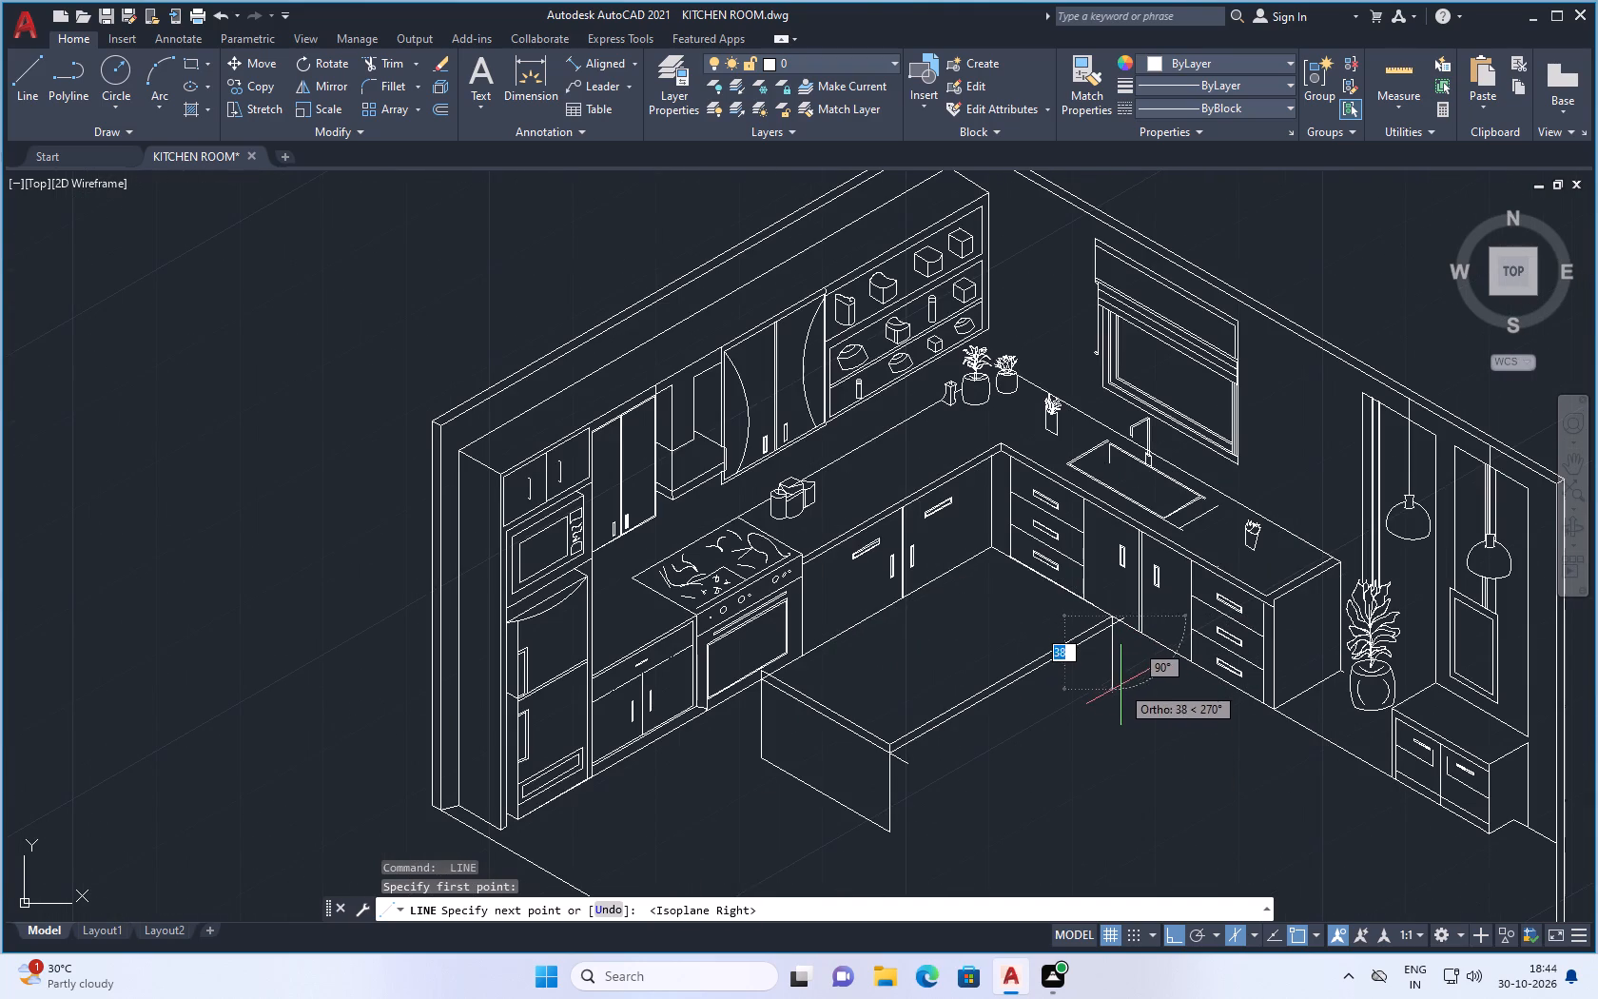
pyautogui.click(1121, 685)
pyautogui.press('space')
pyautogui.scroll(2, 1092, 631)
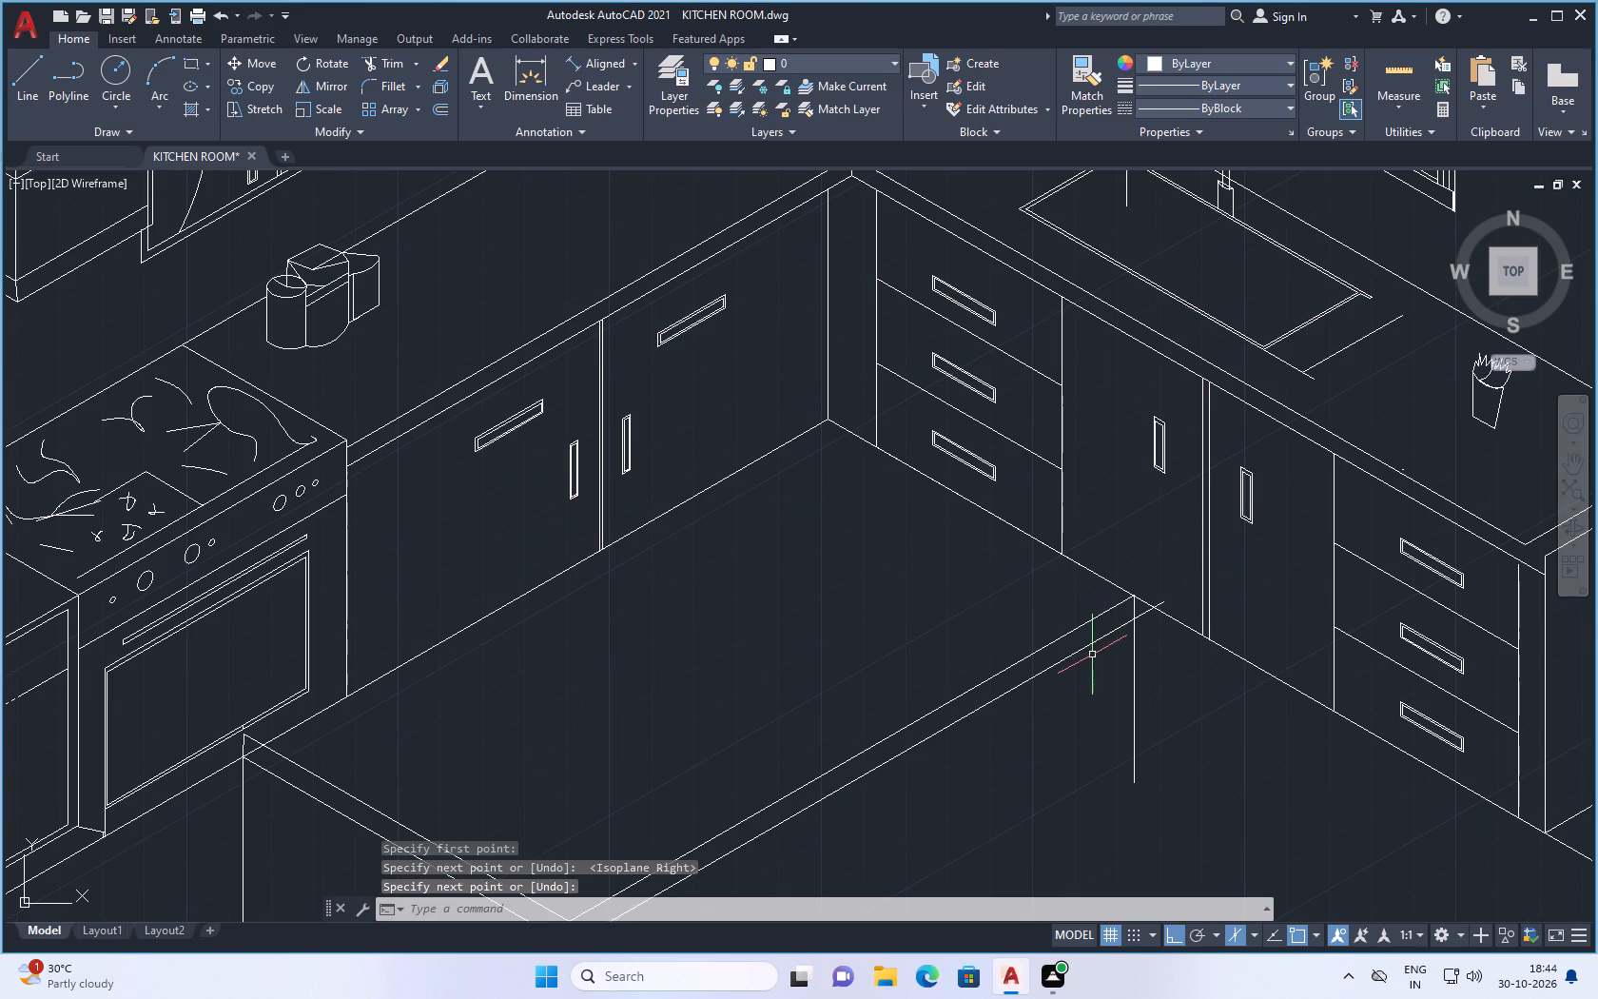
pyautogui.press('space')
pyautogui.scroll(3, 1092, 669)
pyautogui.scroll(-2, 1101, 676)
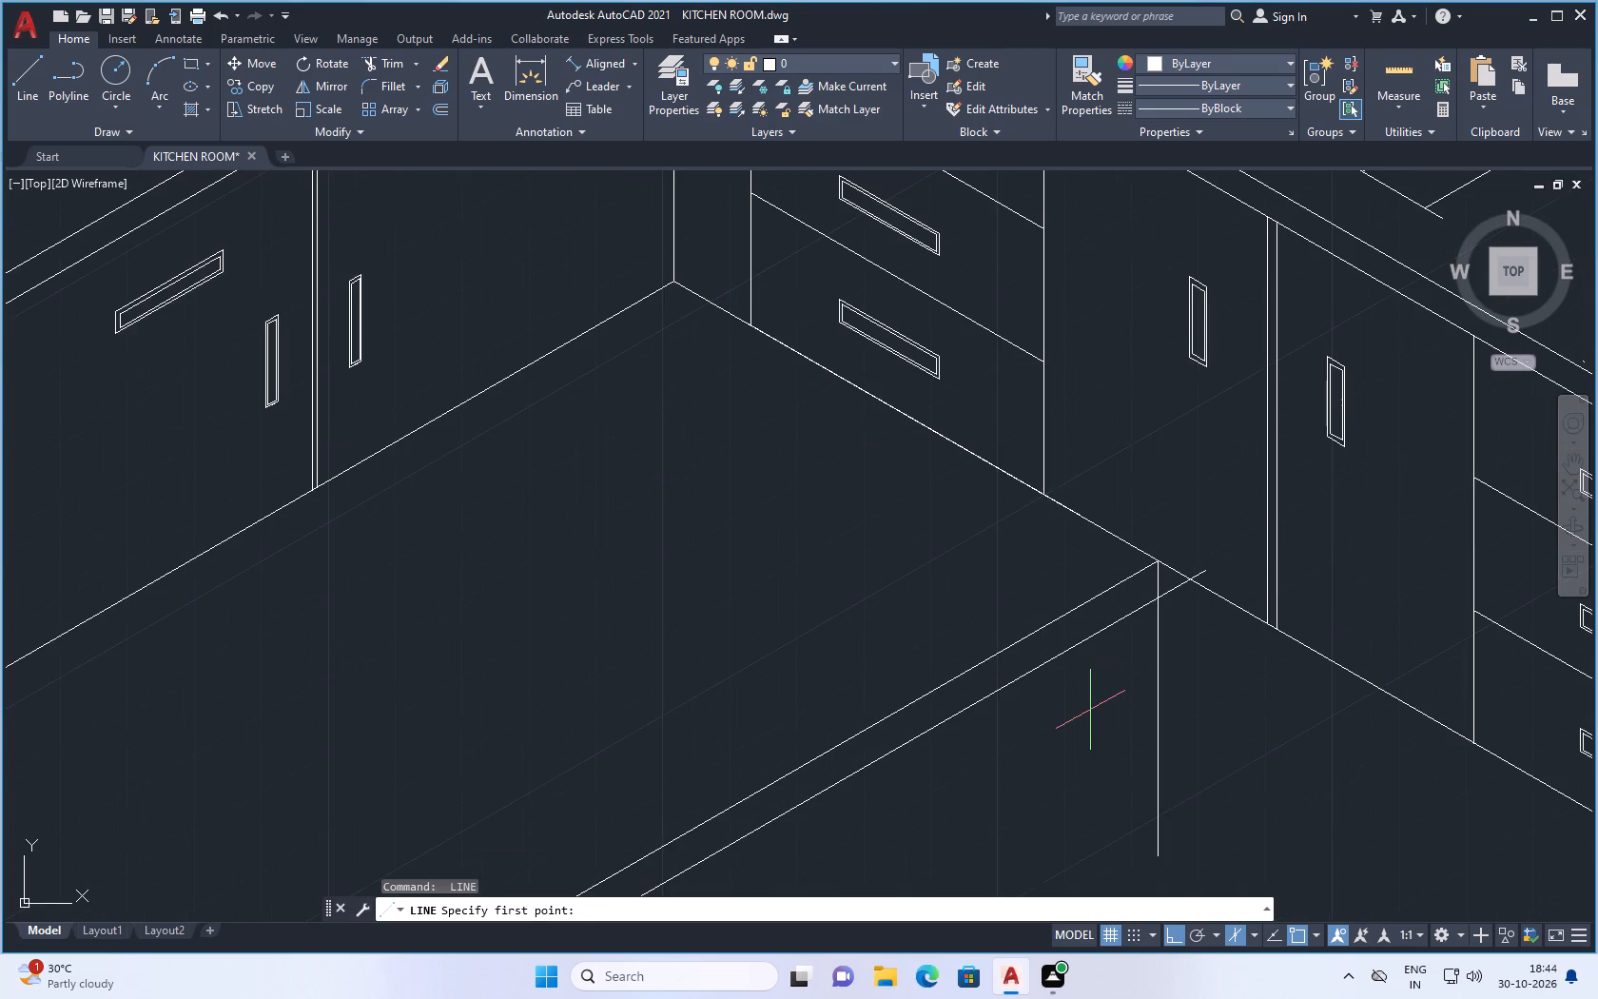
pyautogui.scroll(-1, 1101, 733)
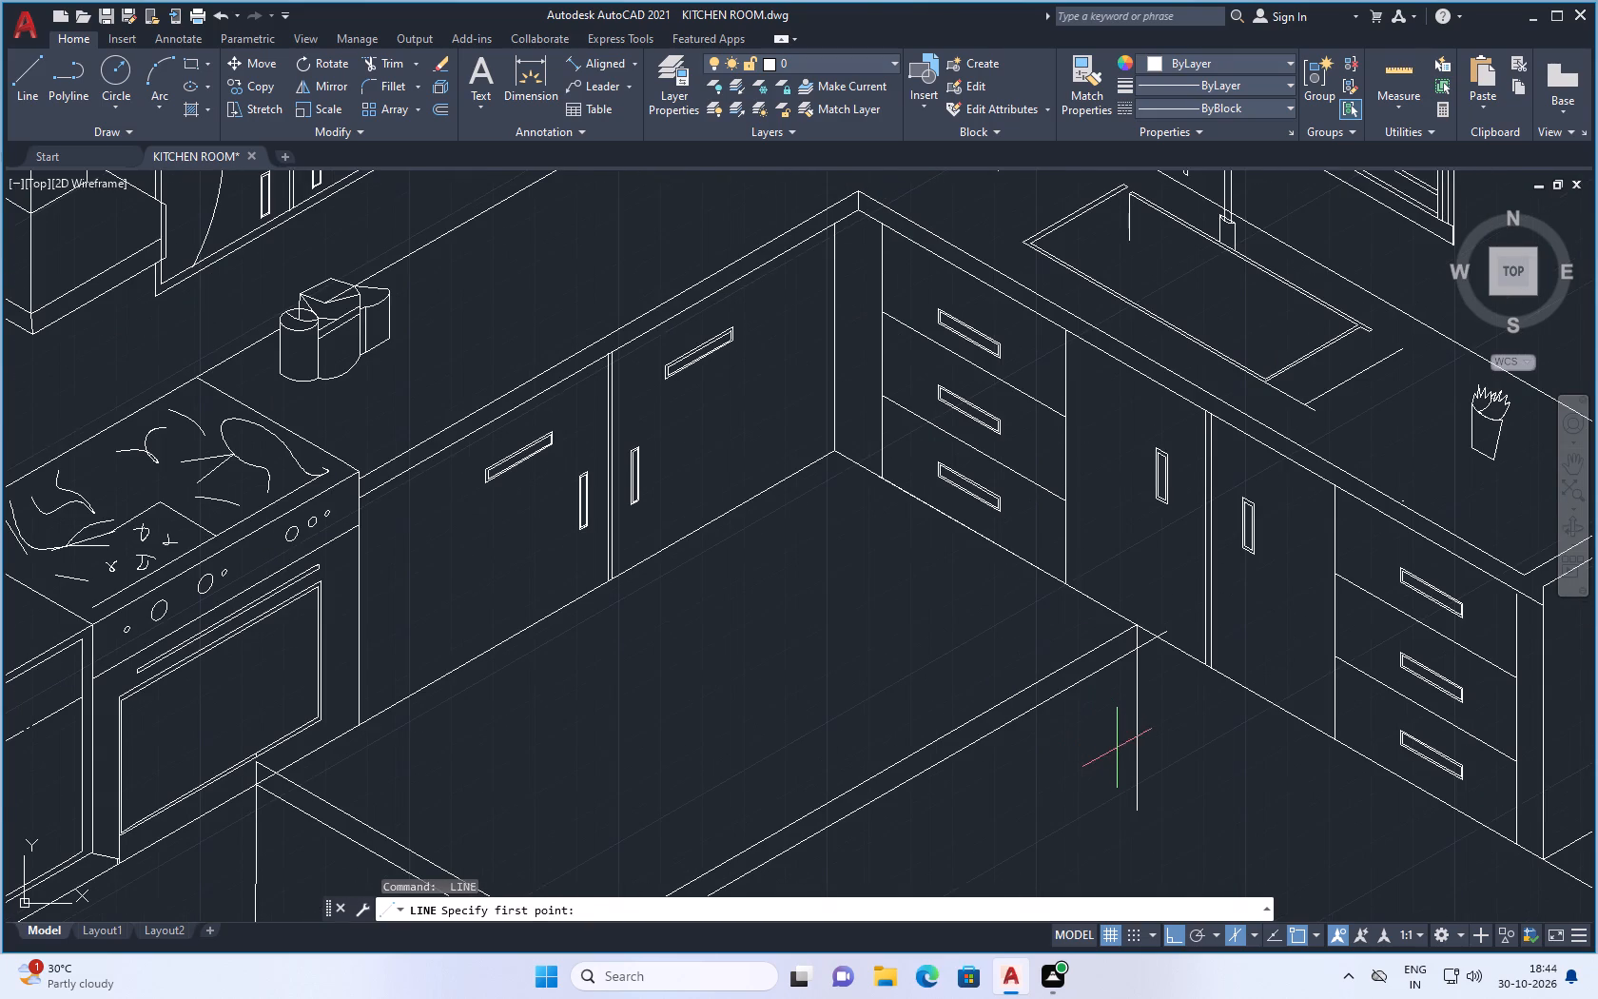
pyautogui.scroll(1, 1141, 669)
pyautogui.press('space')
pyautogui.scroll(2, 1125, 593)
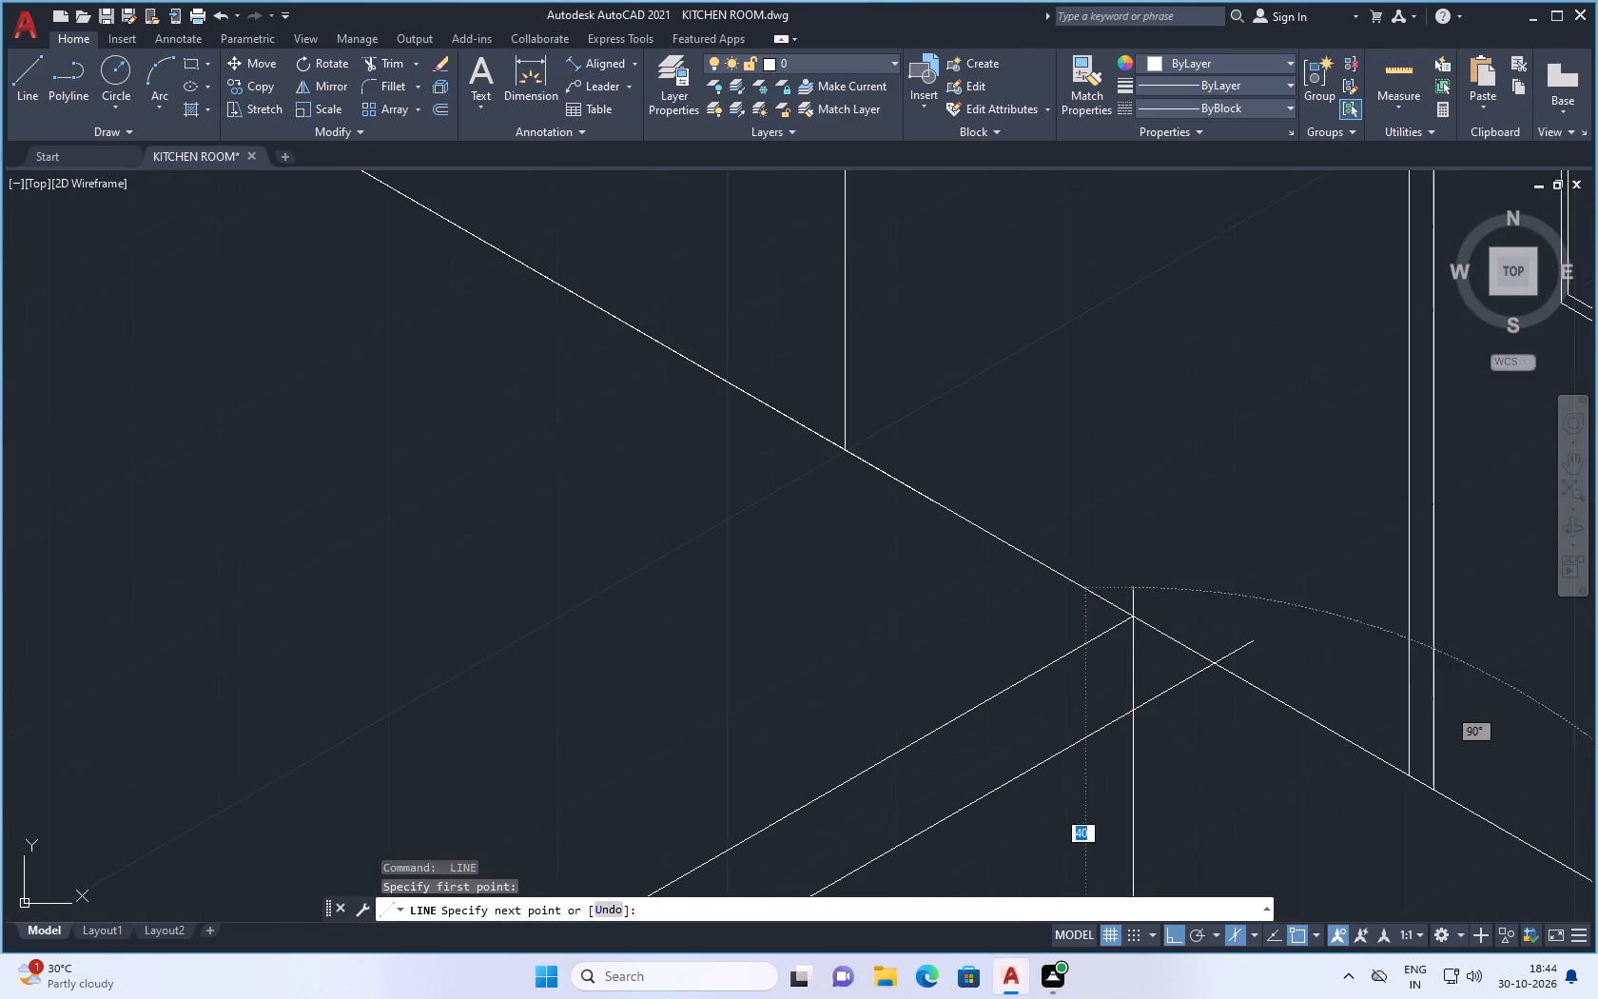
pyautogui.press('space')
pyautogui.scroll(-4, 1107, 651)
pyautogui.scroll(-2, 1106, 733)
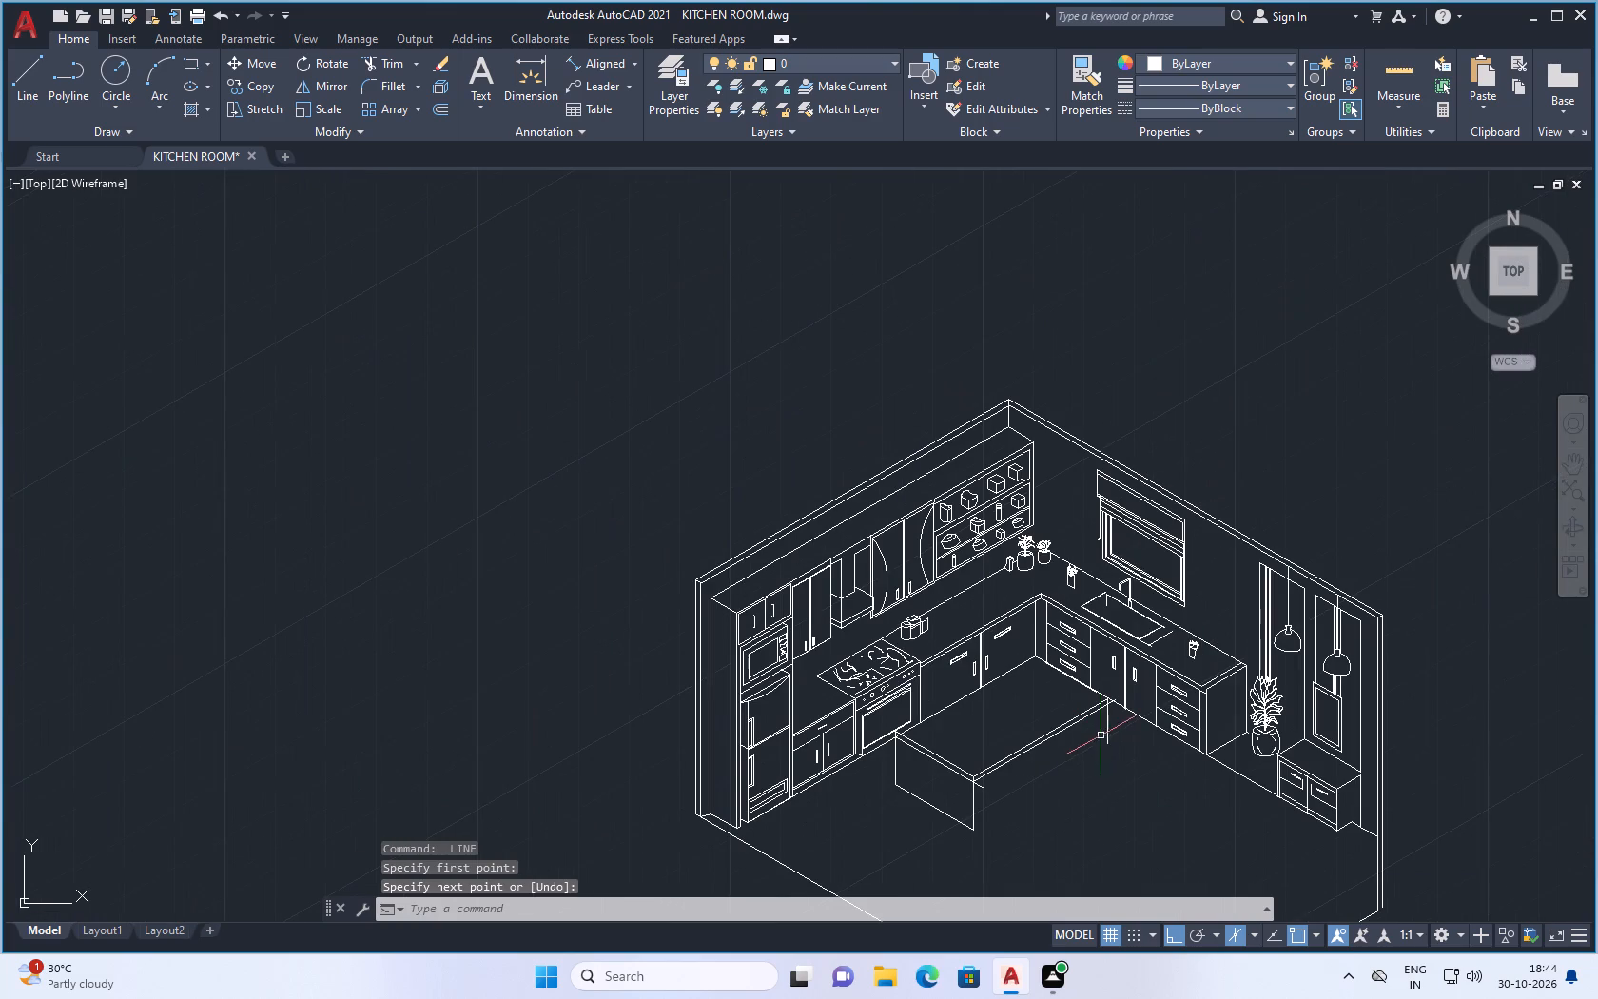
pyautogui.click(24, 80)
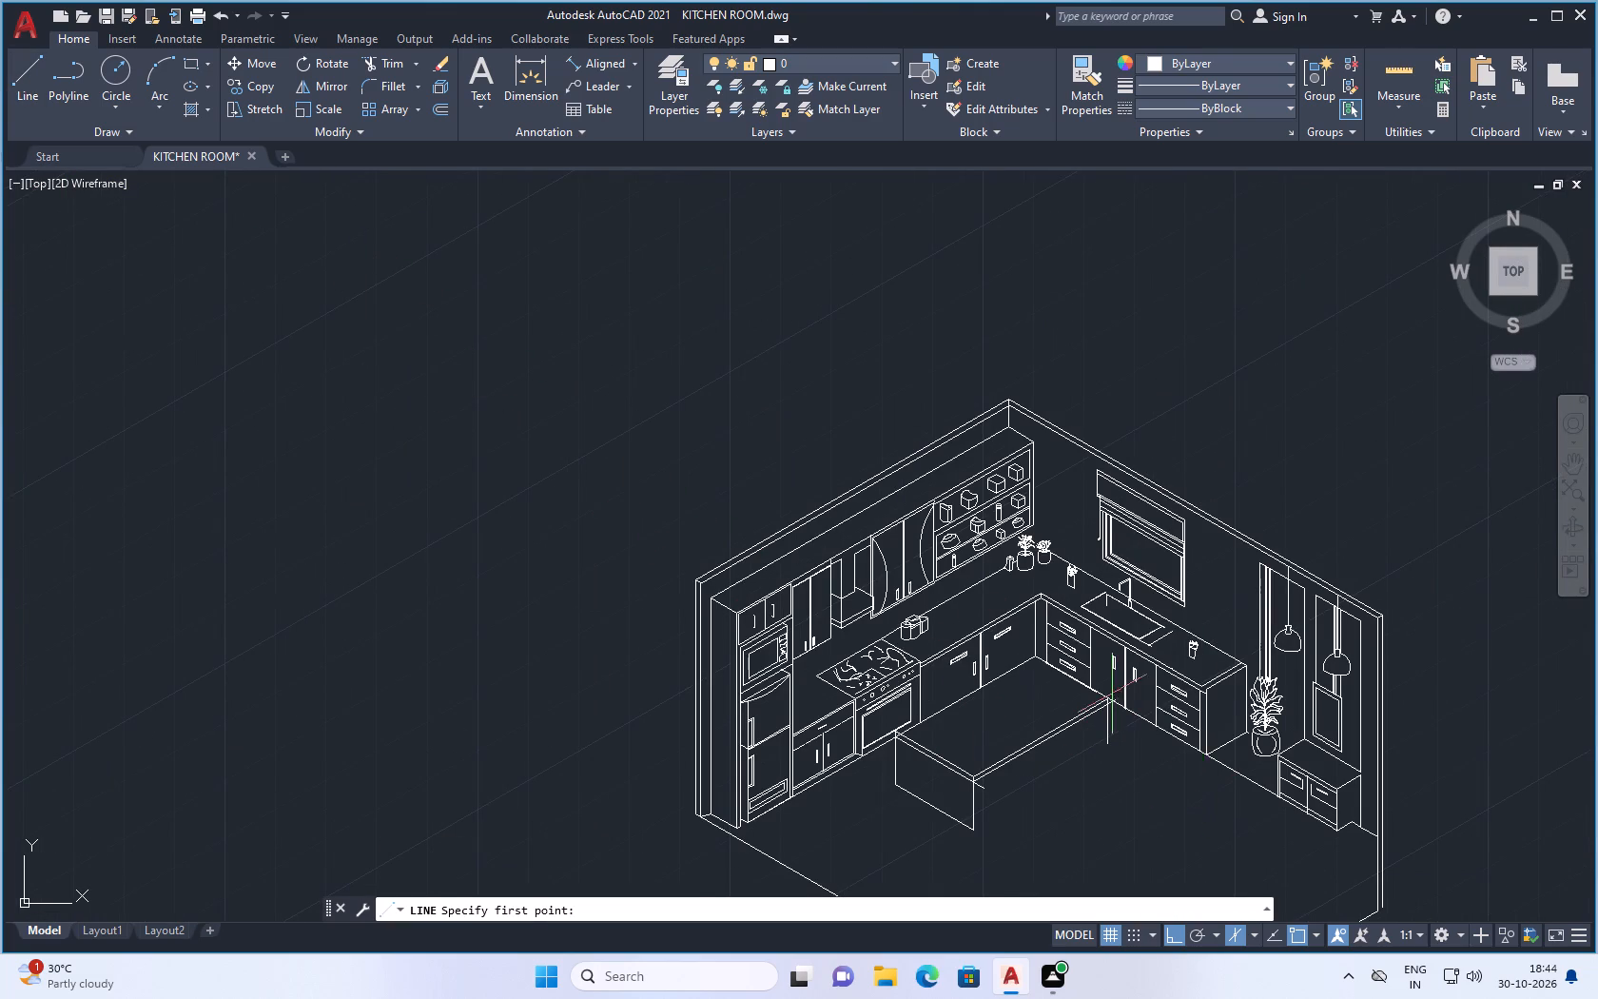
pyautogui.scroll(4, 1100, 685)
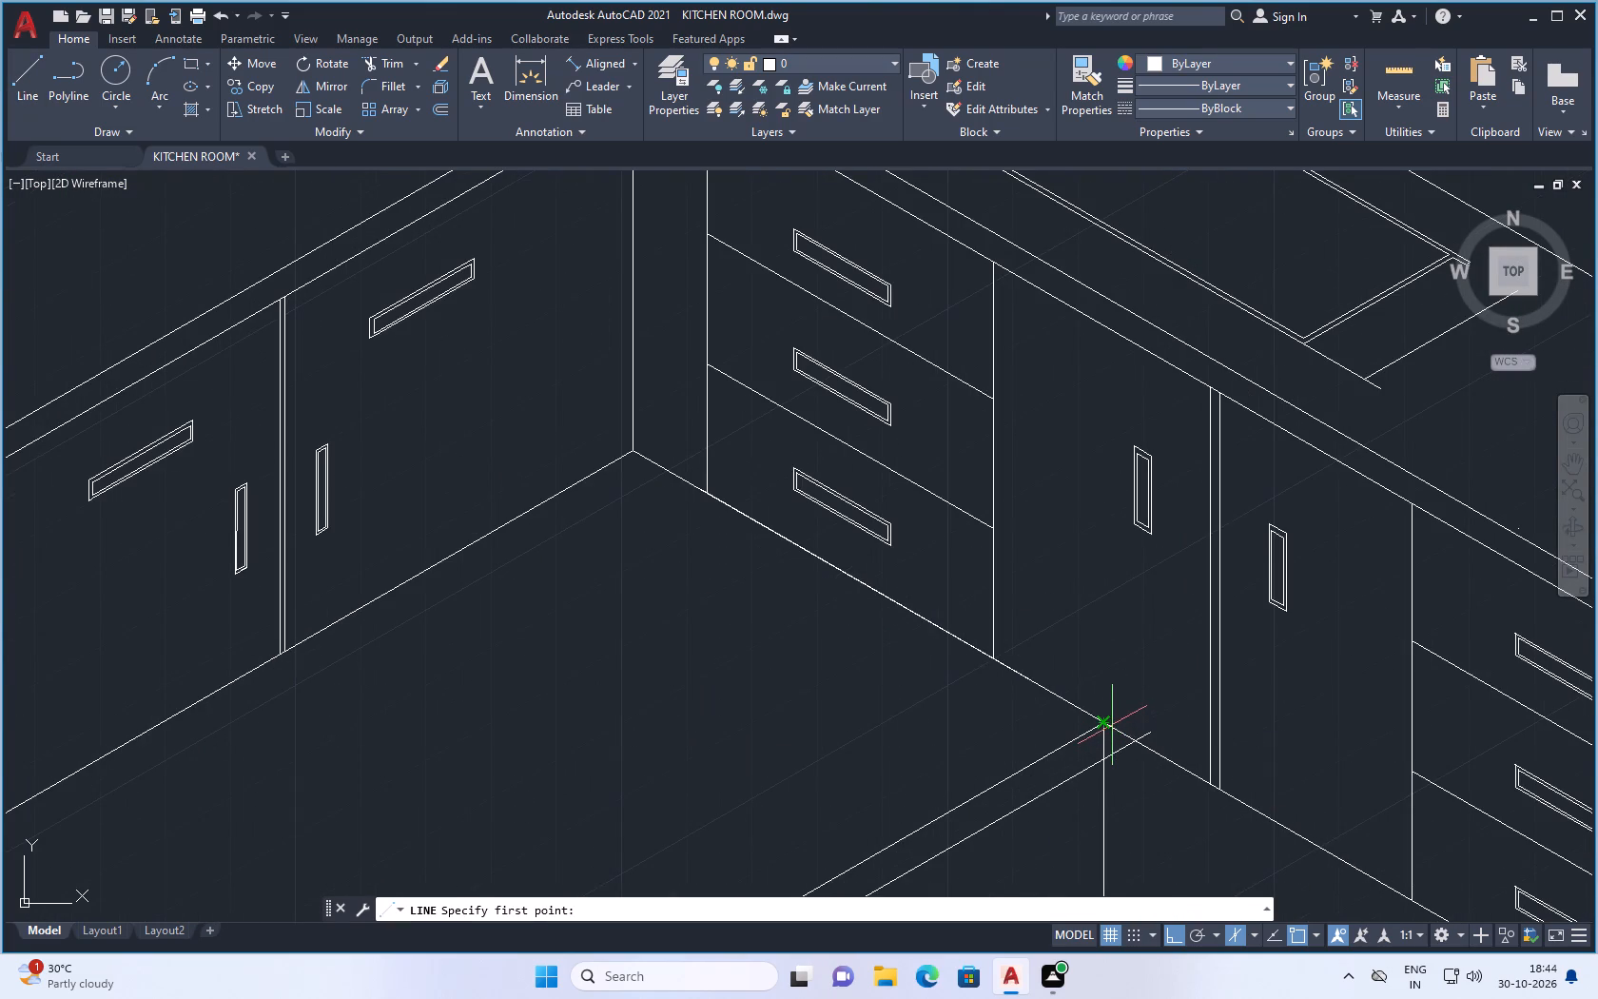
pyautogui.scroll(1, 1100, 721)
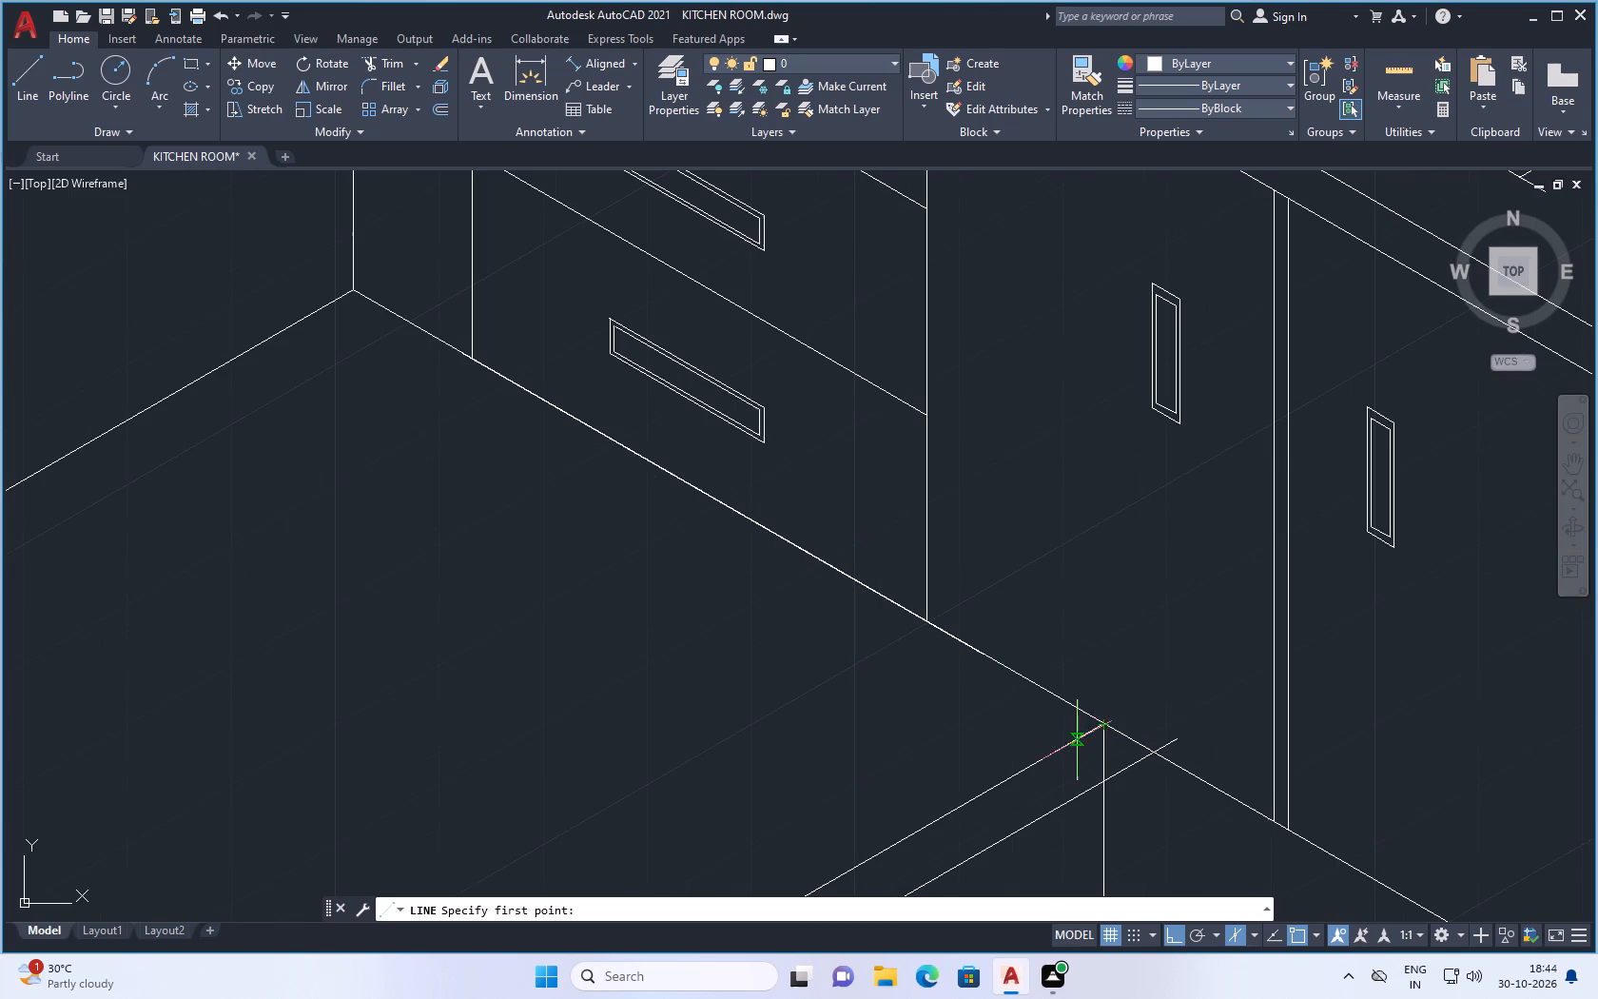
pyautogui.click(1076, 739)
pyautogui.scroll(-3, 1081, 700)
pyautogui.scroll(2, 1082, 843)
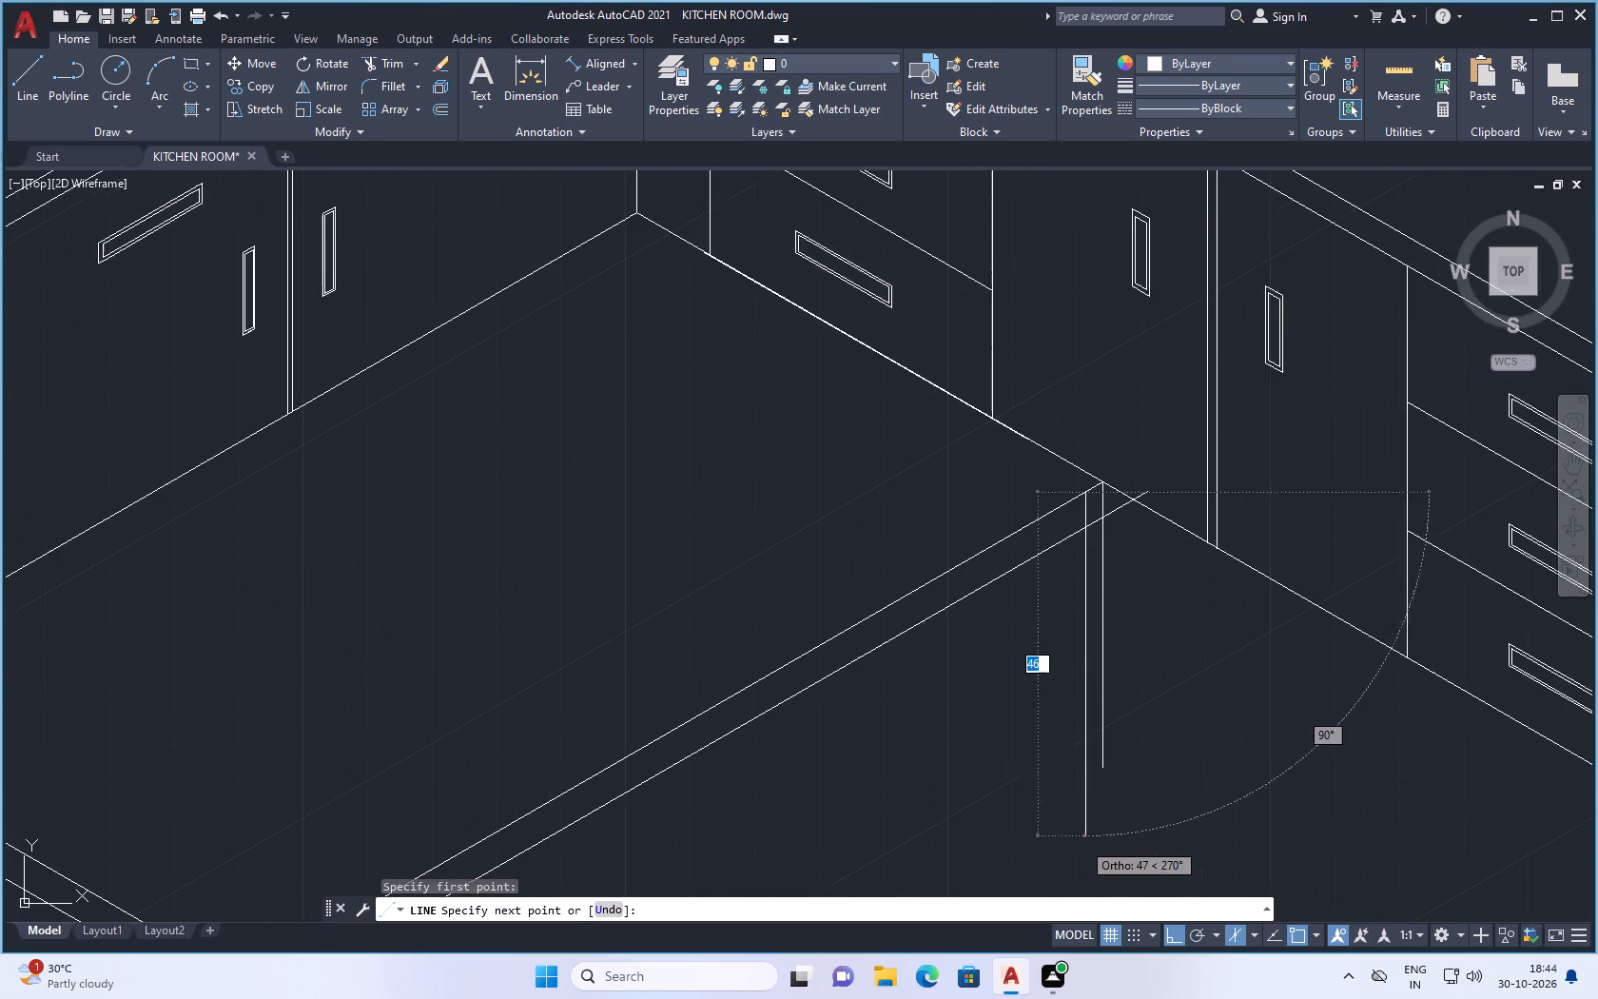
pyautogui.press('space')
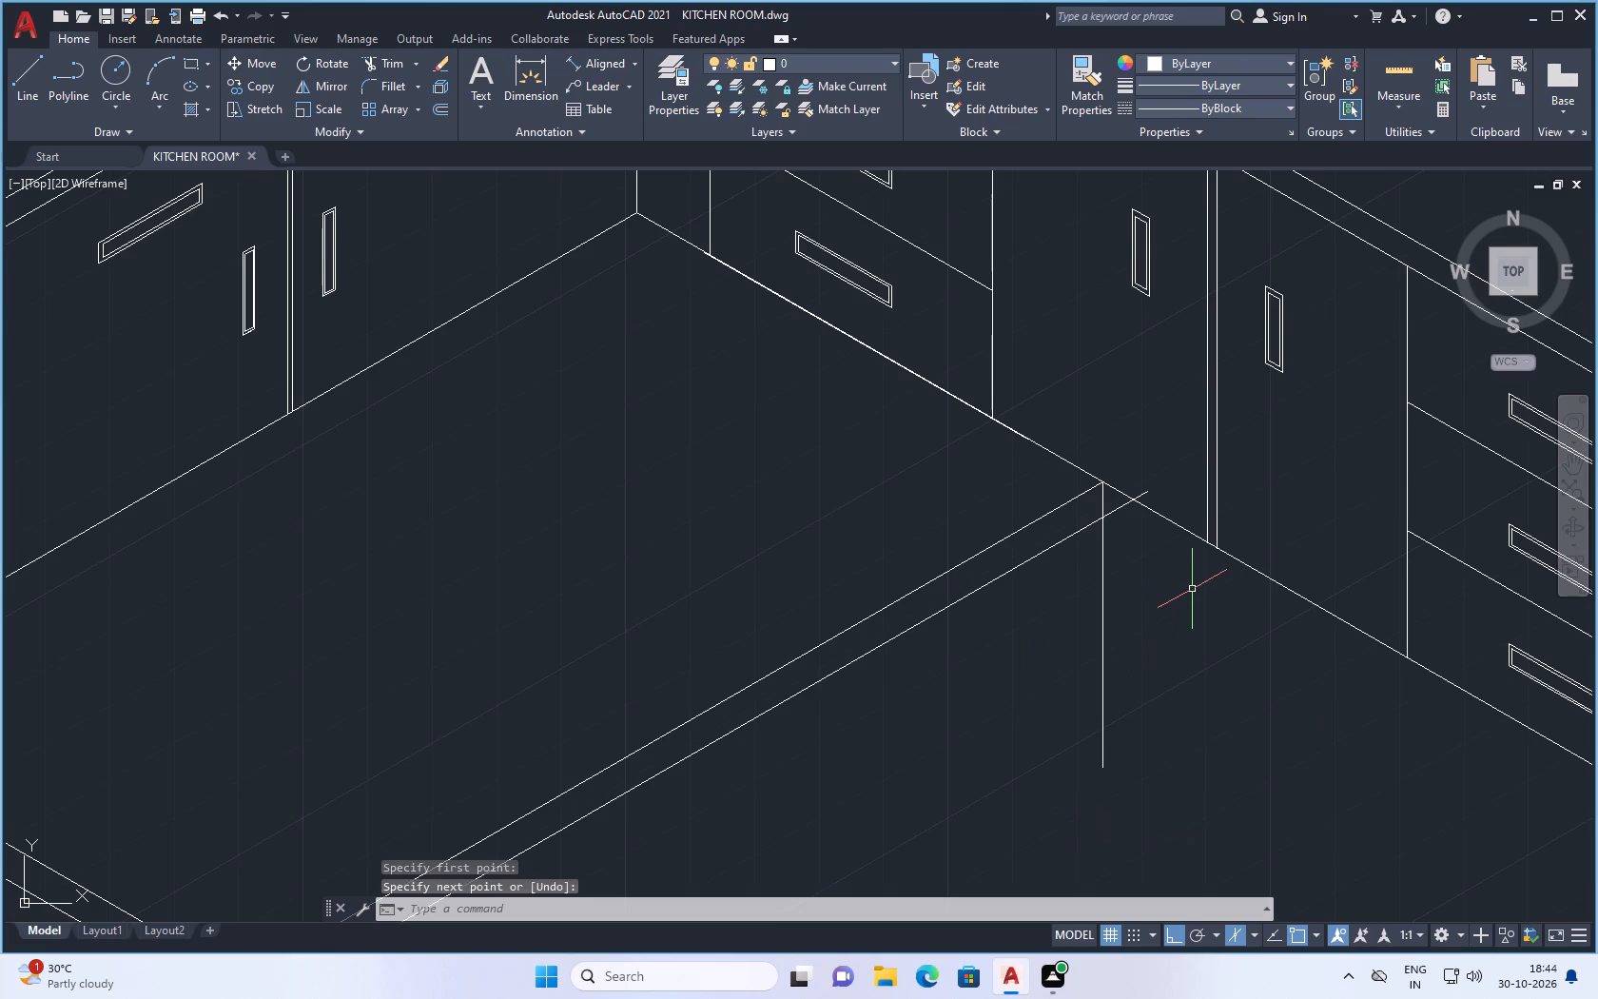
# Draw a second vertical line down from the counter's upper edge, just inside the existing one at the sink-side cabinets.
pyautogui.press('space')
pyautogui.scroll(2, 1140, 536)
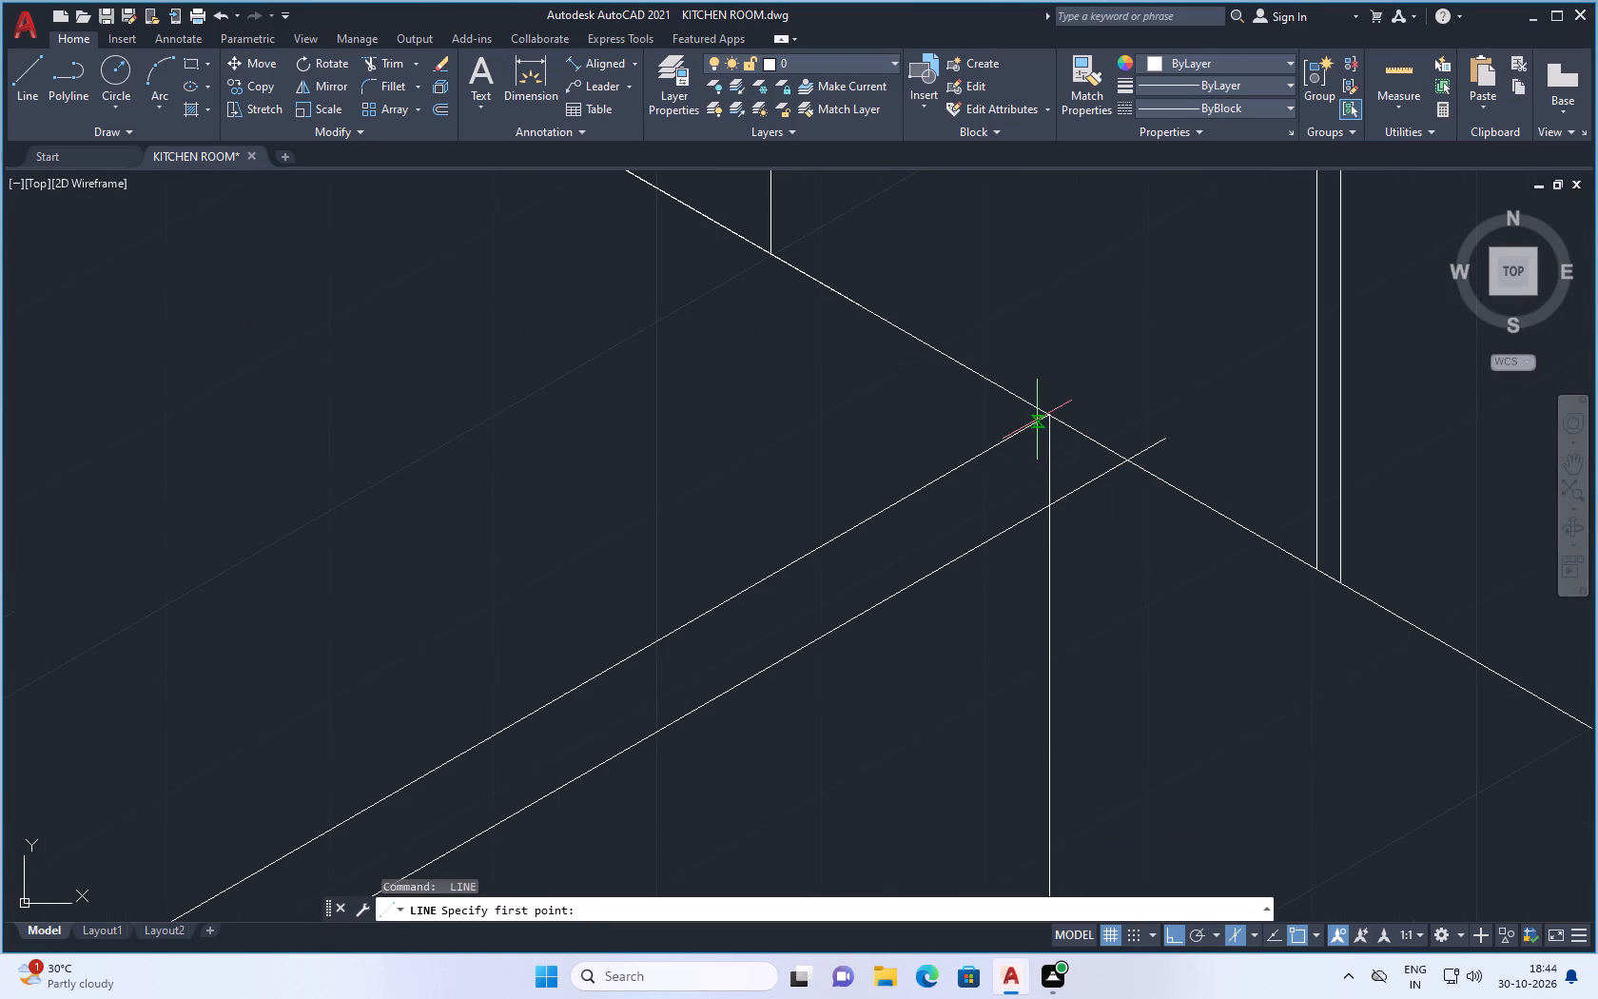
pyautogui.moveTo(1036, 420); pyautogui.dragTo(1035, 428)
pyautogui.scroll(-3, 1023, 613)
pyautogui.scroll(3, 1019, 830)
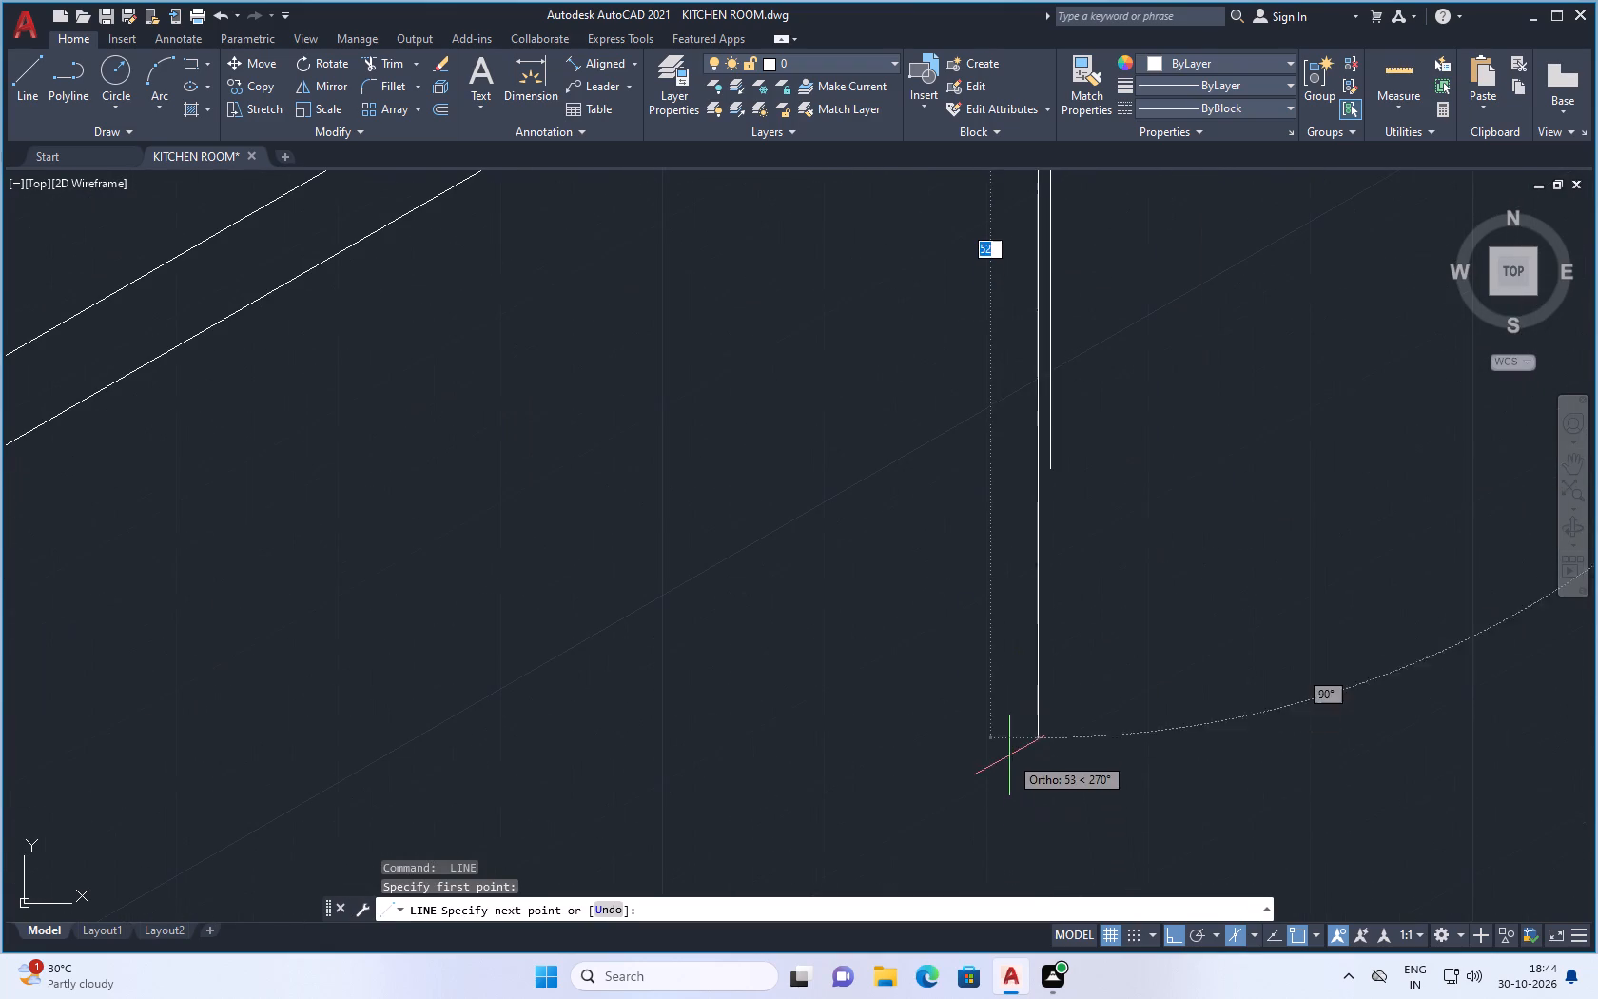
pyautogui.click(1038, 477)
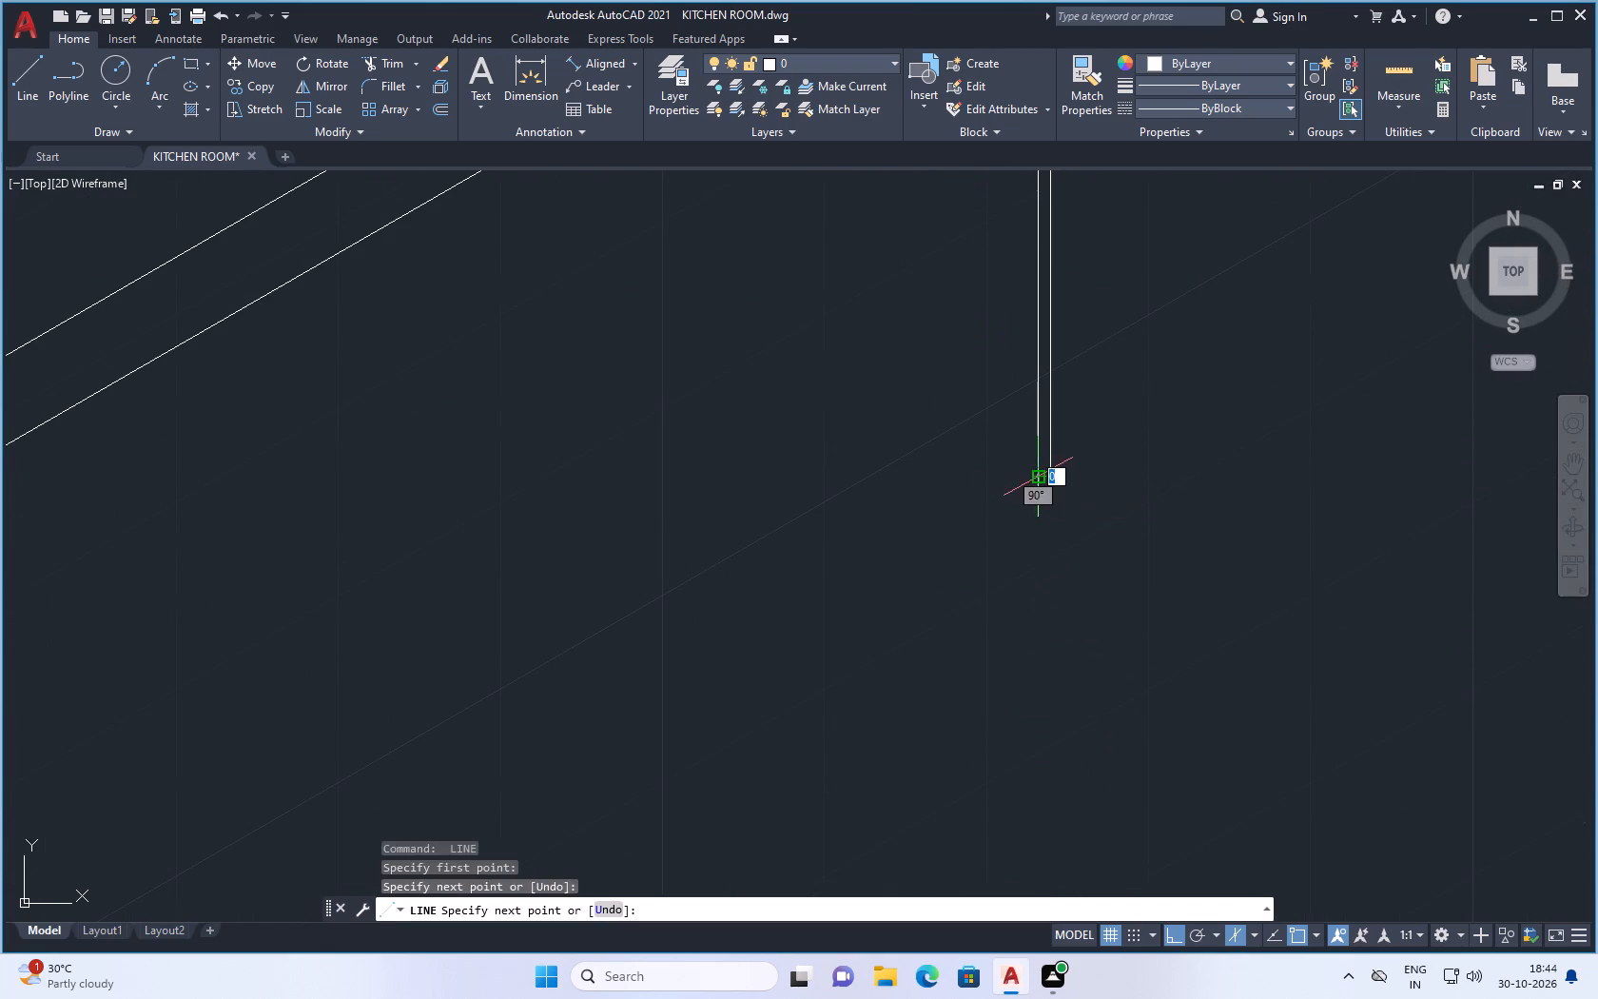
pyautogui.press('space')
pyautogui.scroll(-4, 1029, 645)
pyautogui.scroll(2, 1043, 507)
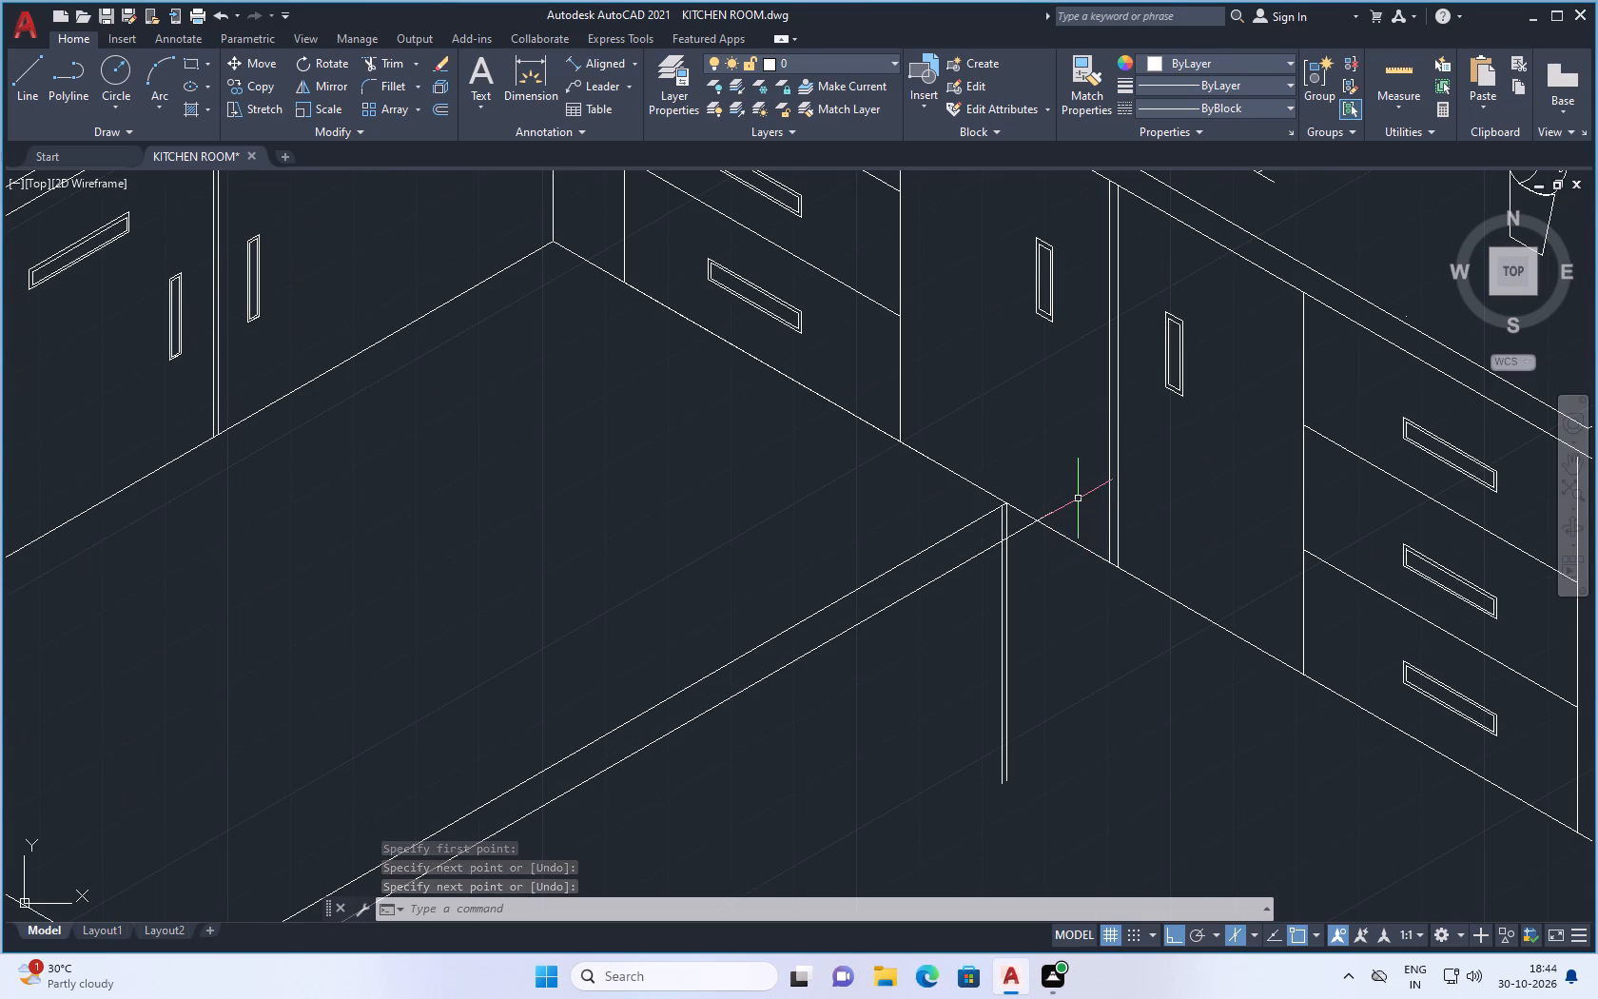
# Delete both closely spaced vertical lines at the counter's sink-side end.
pyautogui.scroll(2, 1053, 498)
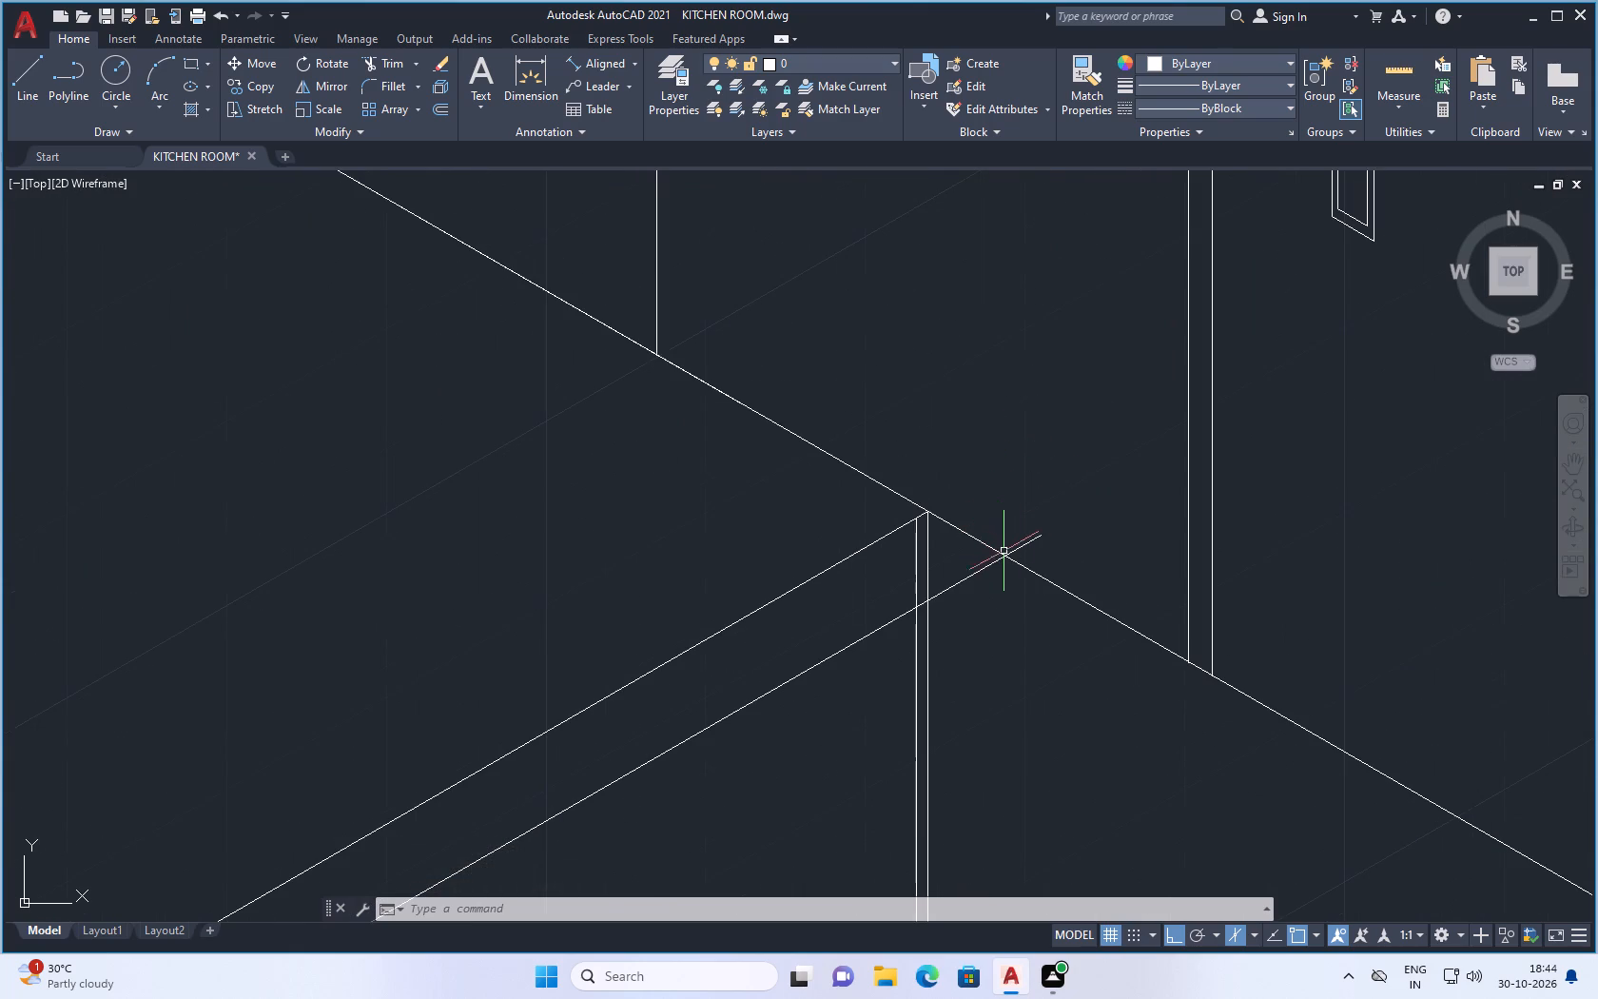
pyautogui.scroll(-1, 977, 646)
pyautogui.scroll(2, 960, 542)
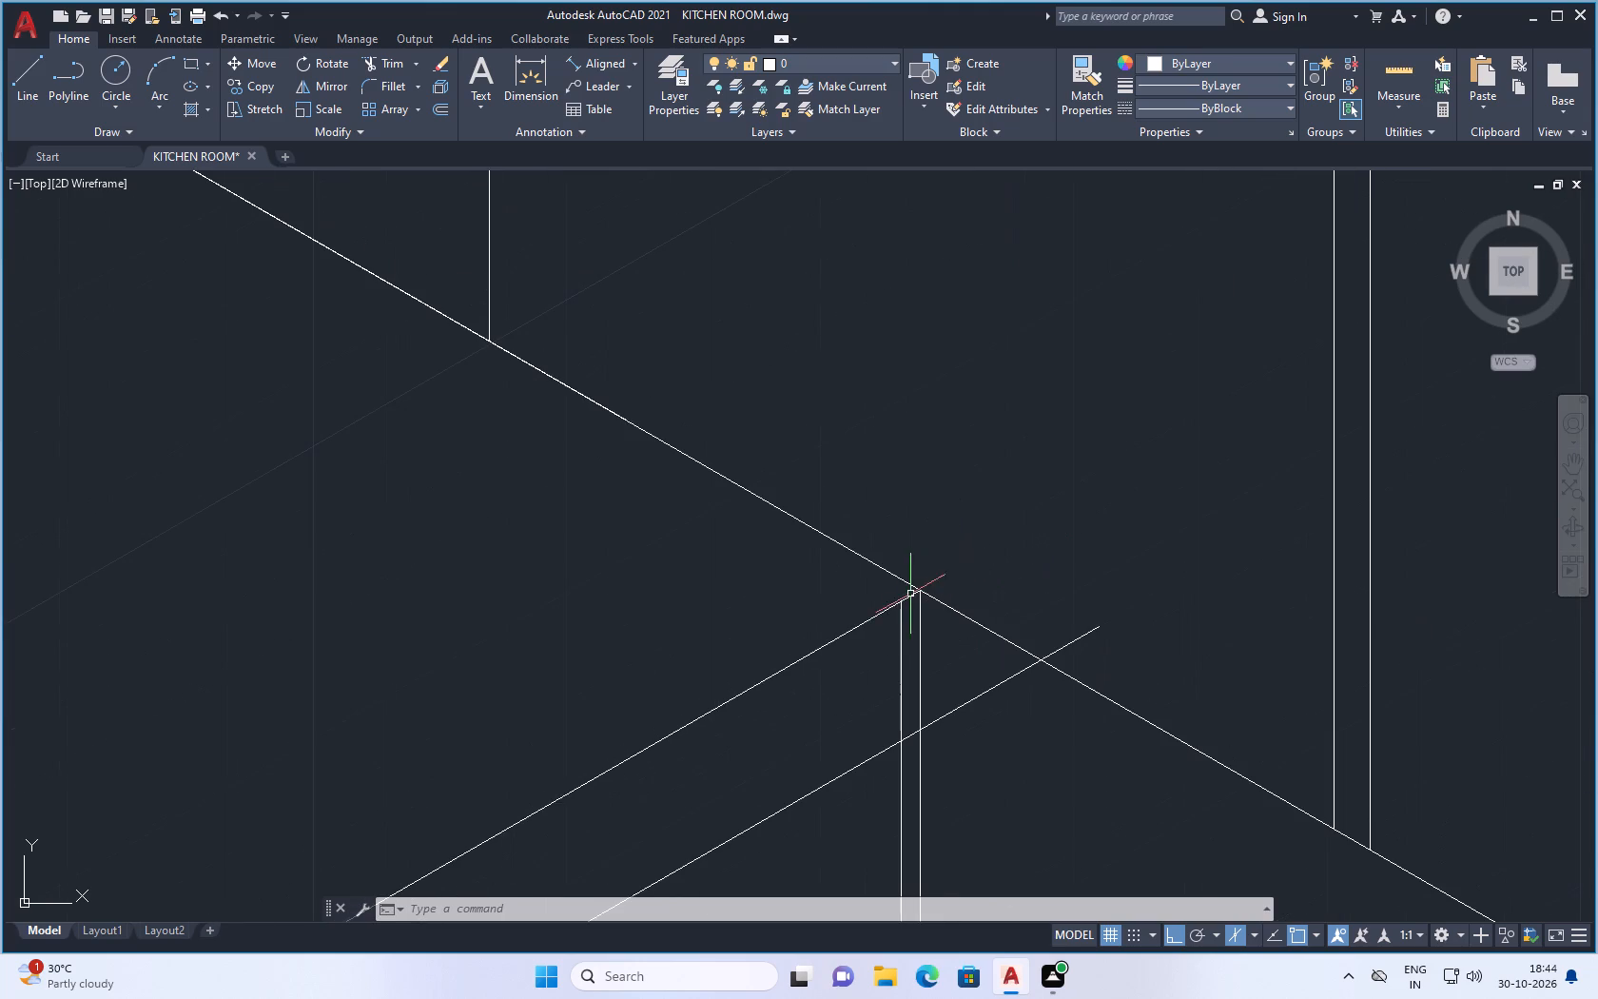
pyautogui.click(921, 606)
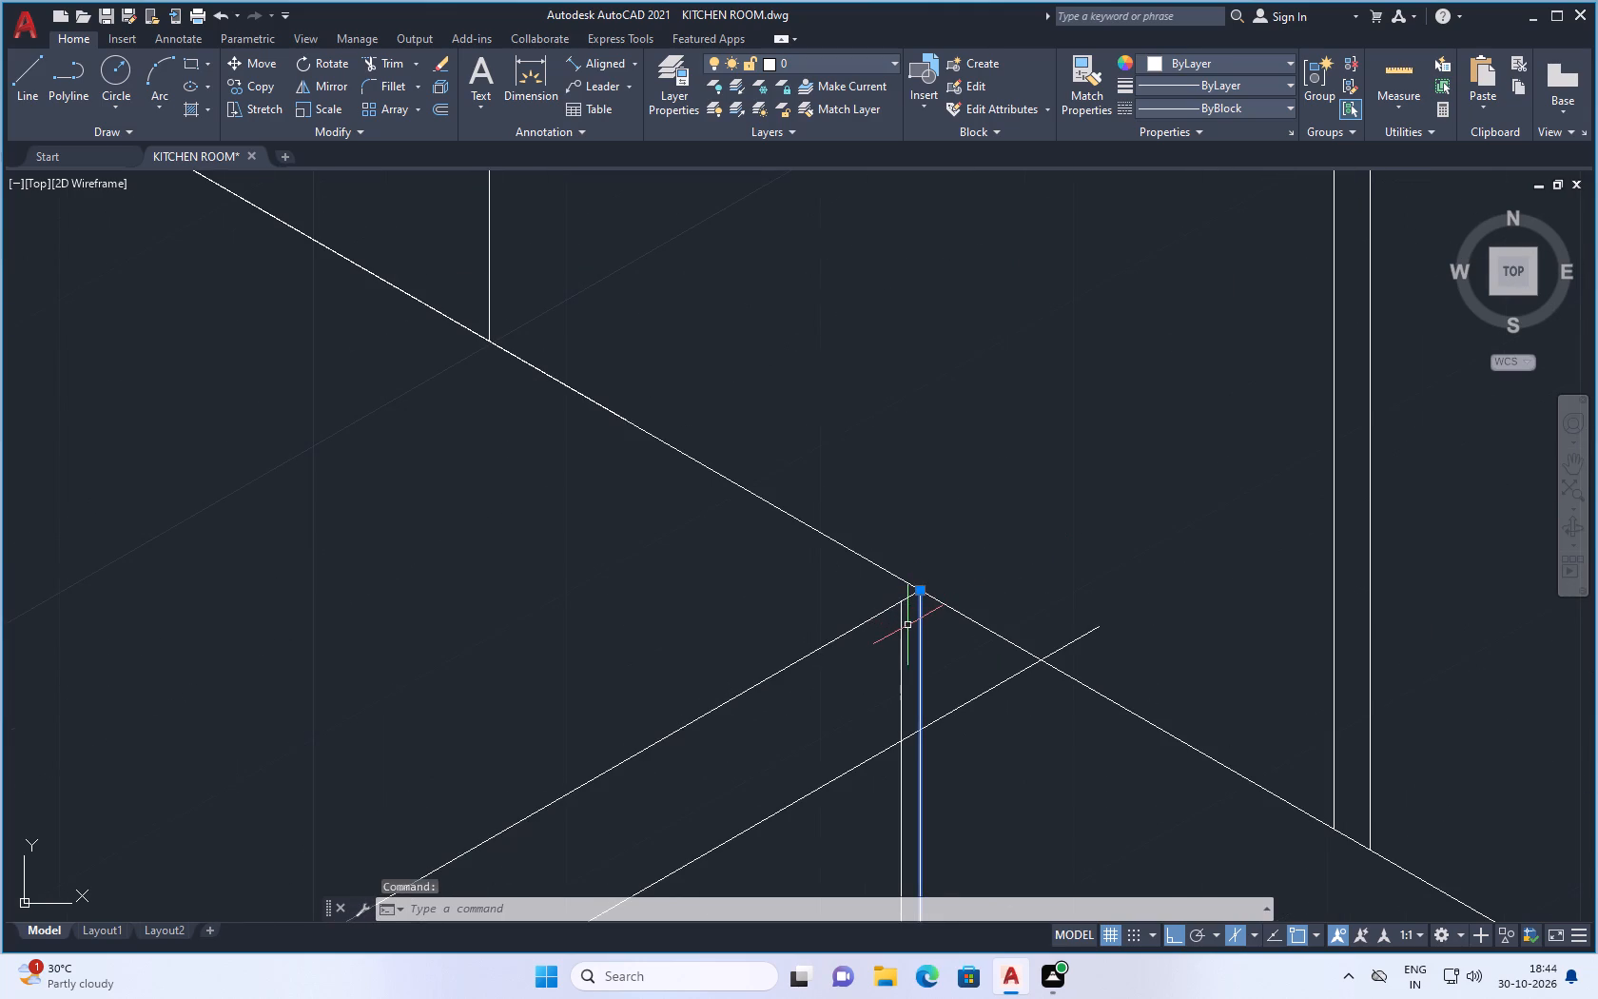
pyautogui.click(903, 630)
pyautogui.press('Delete')
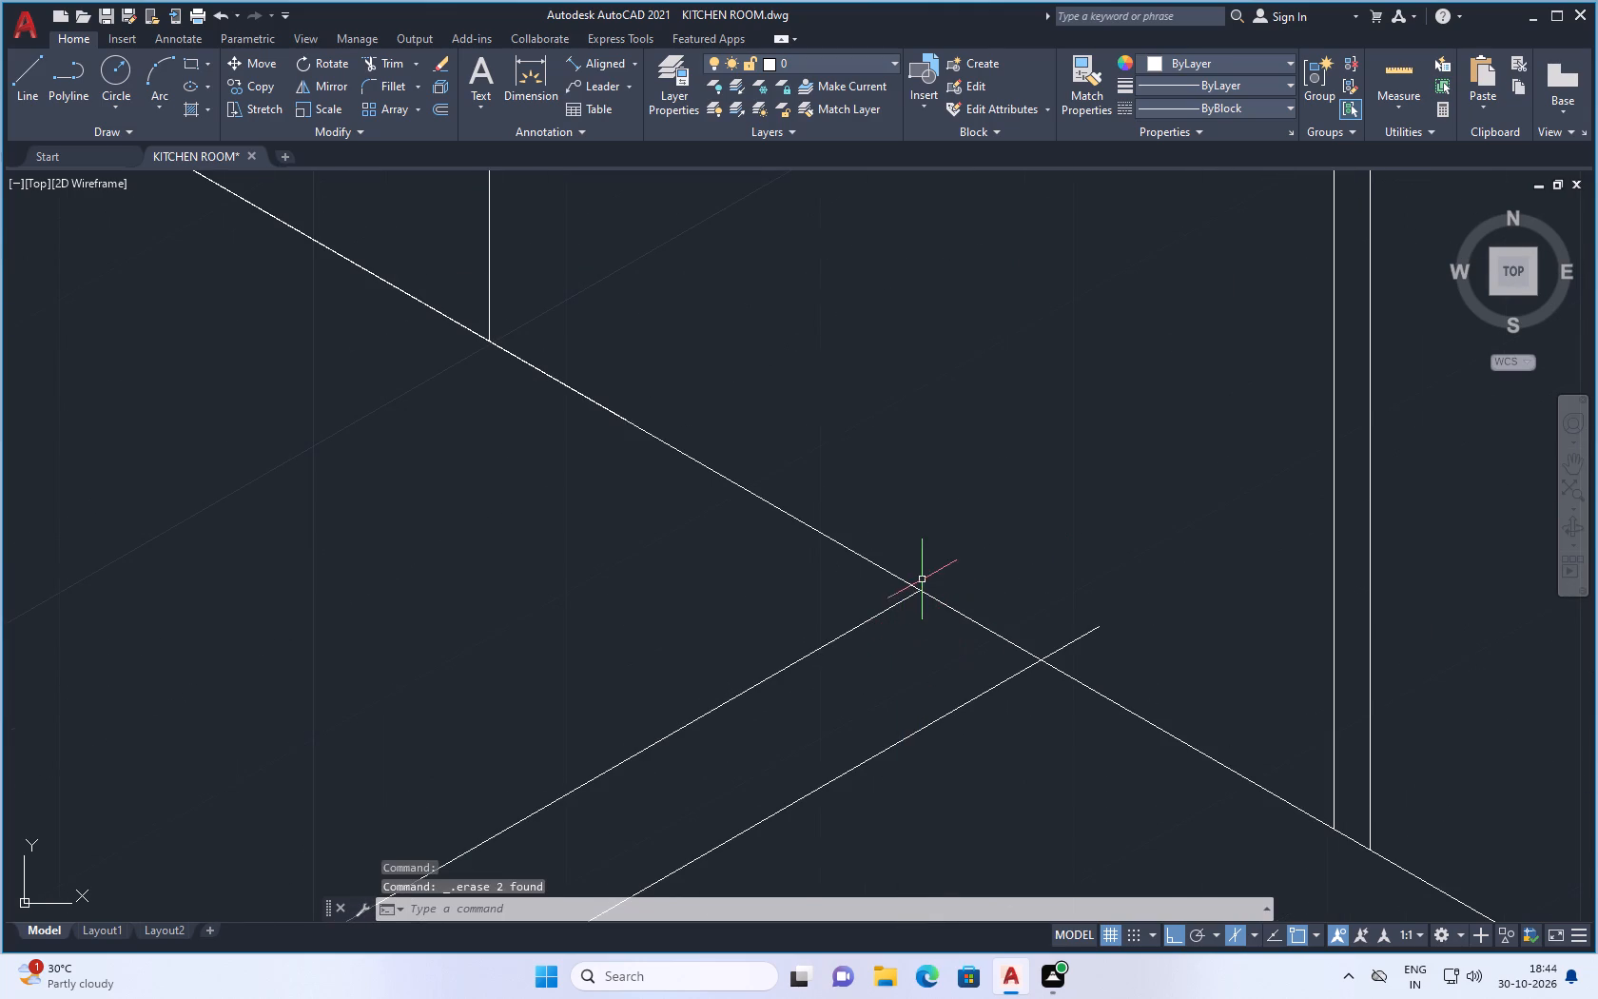
# Extend the counter's upper edge with a short line in the same direction, past the sink-side cabinet base line.
pyautogui.click(30, 68)
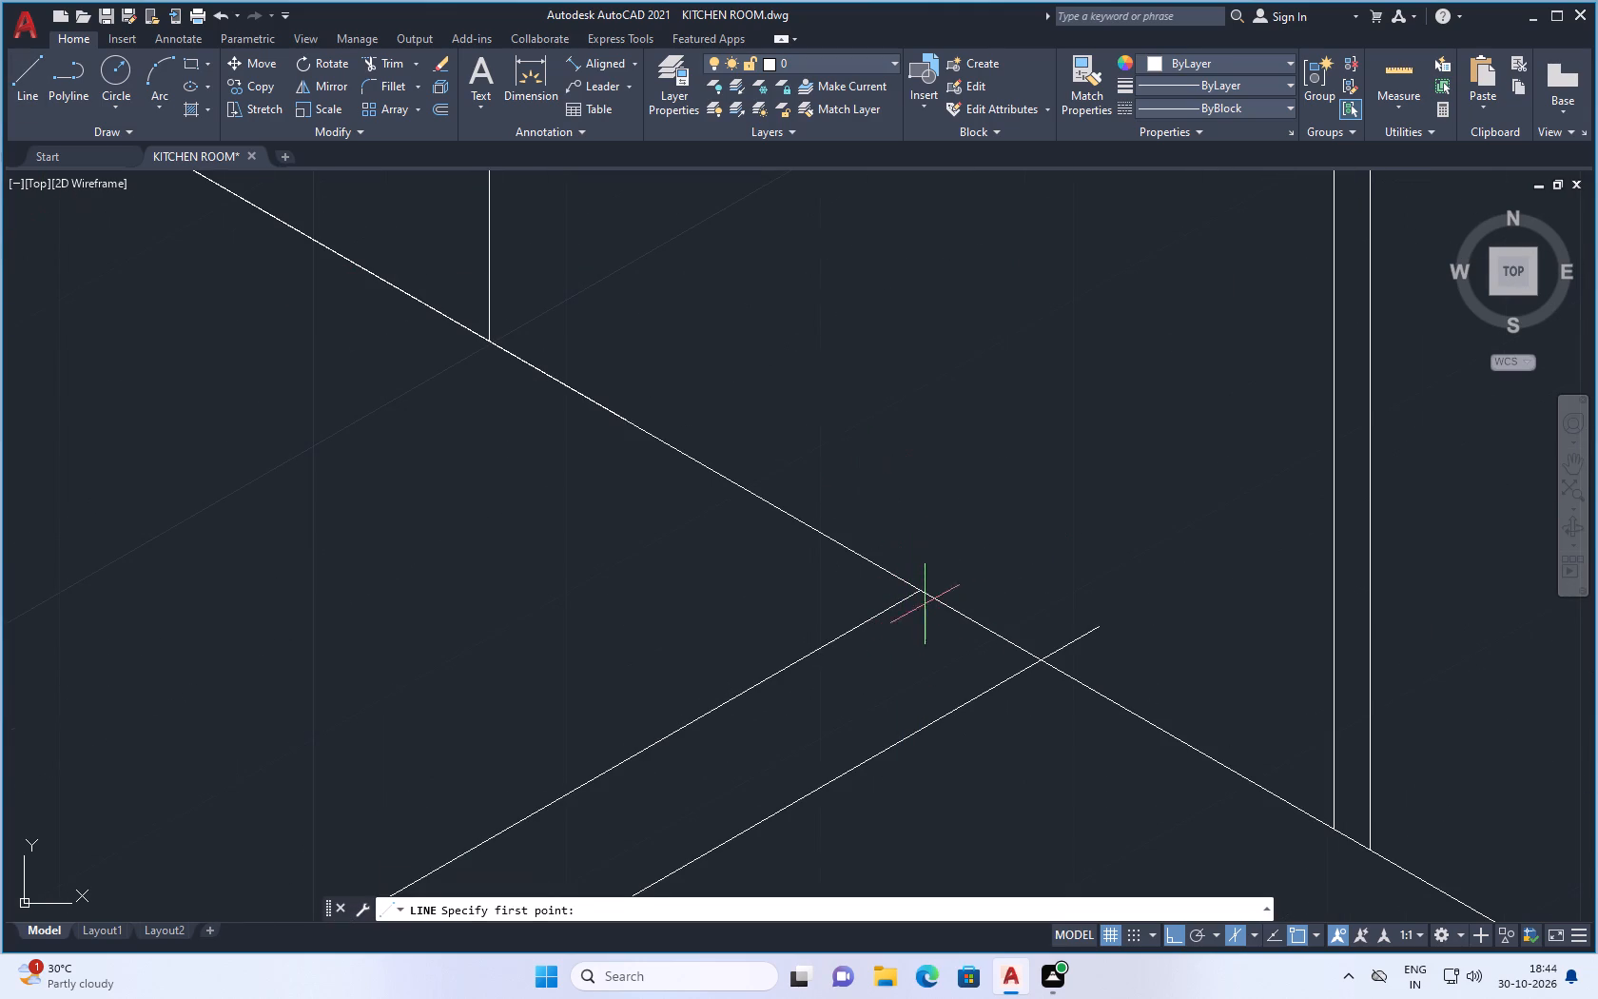
pyautogui.moveTo(913, 592); pyautogui.dragTo(945, 579)
pyautogui.click(1016, 532)
pyautogui.press('space')
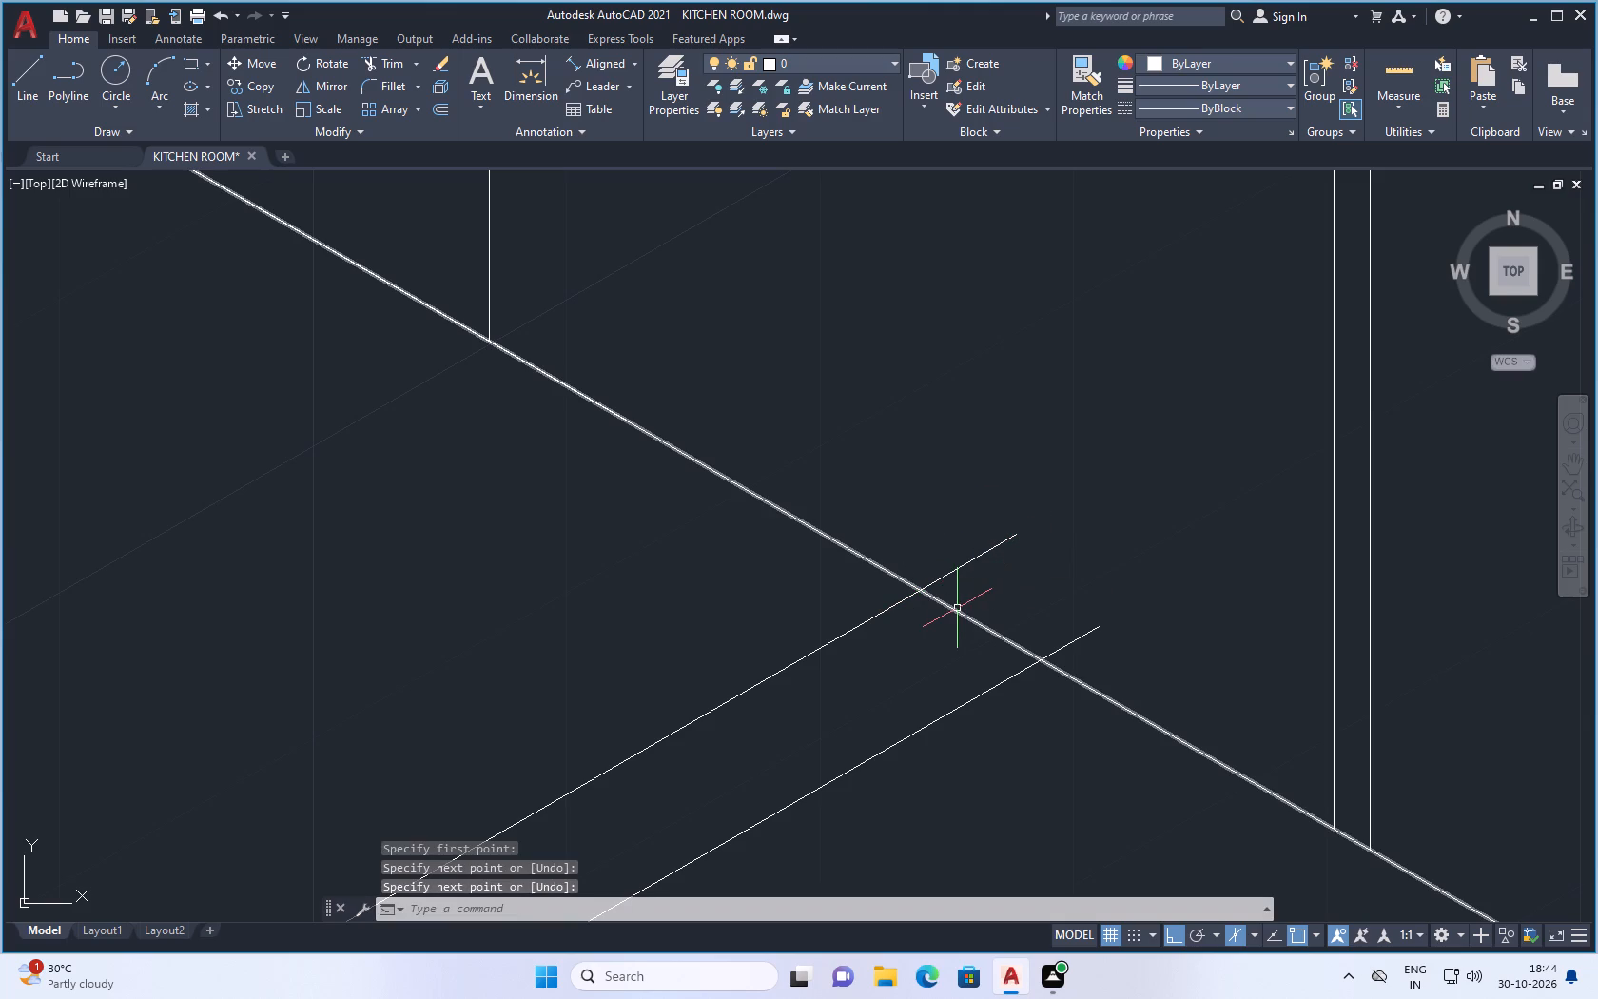
# Draw a vertical line down from the upper-edge extension, just beyond the sink-side cabinet base line and across the countertop's lower edge.
pyautogui.click(29, 72)
pyautogui.click(972, 562)
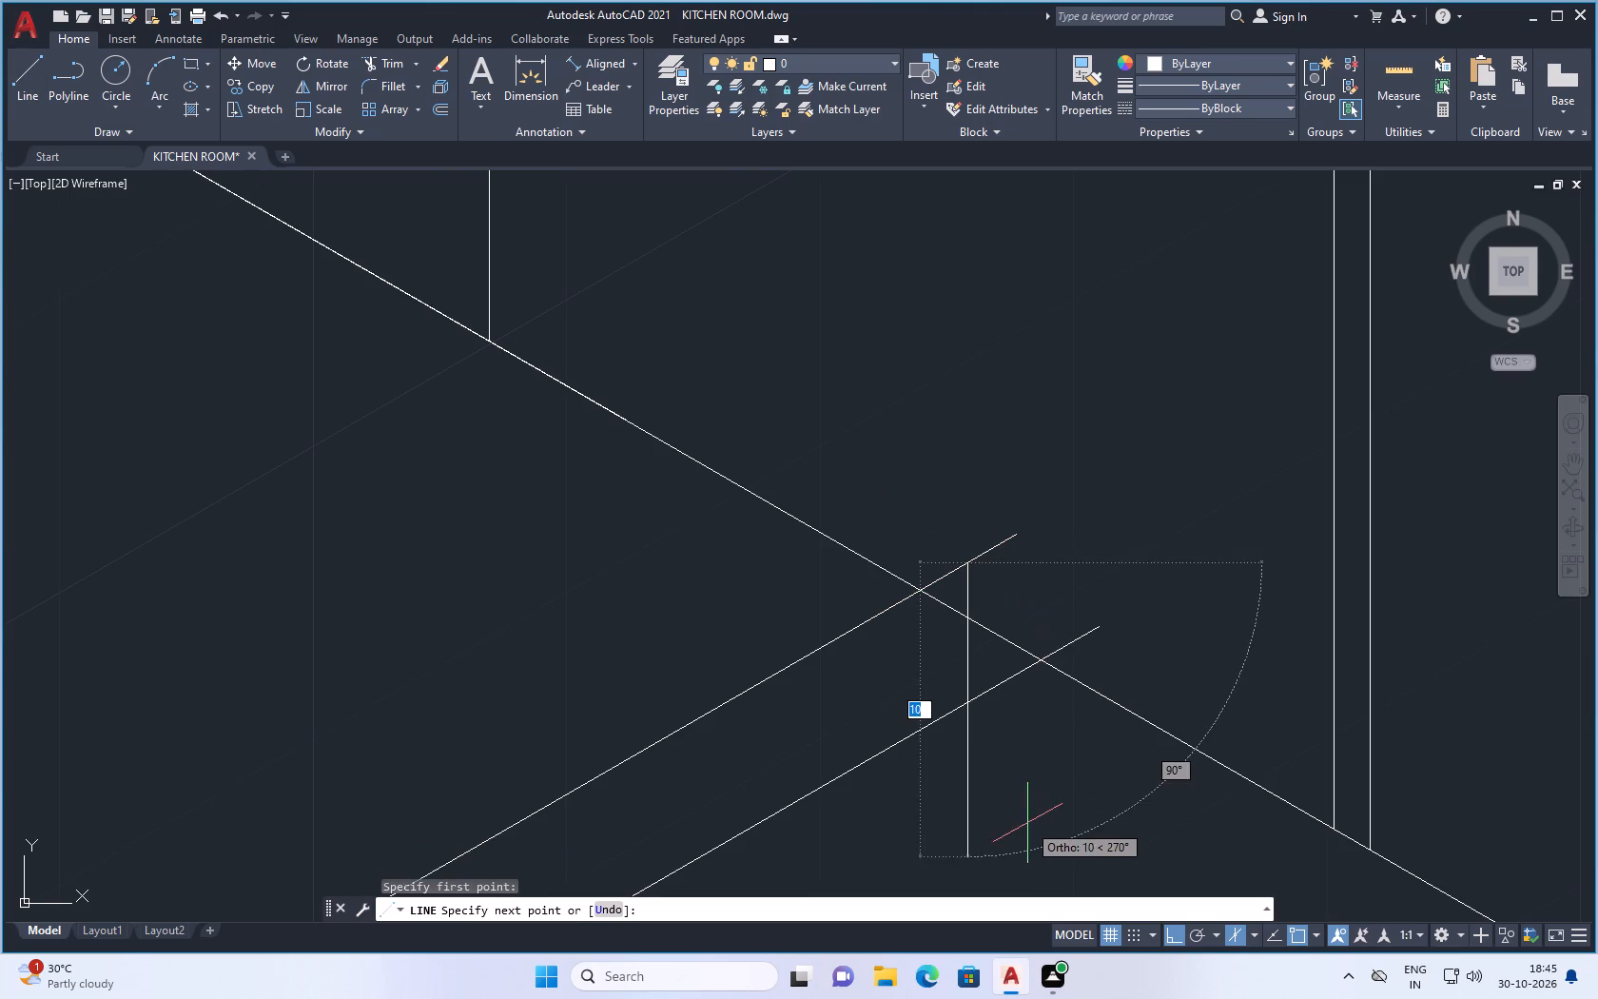
pyautogui.scroll(-2, 997, 668)
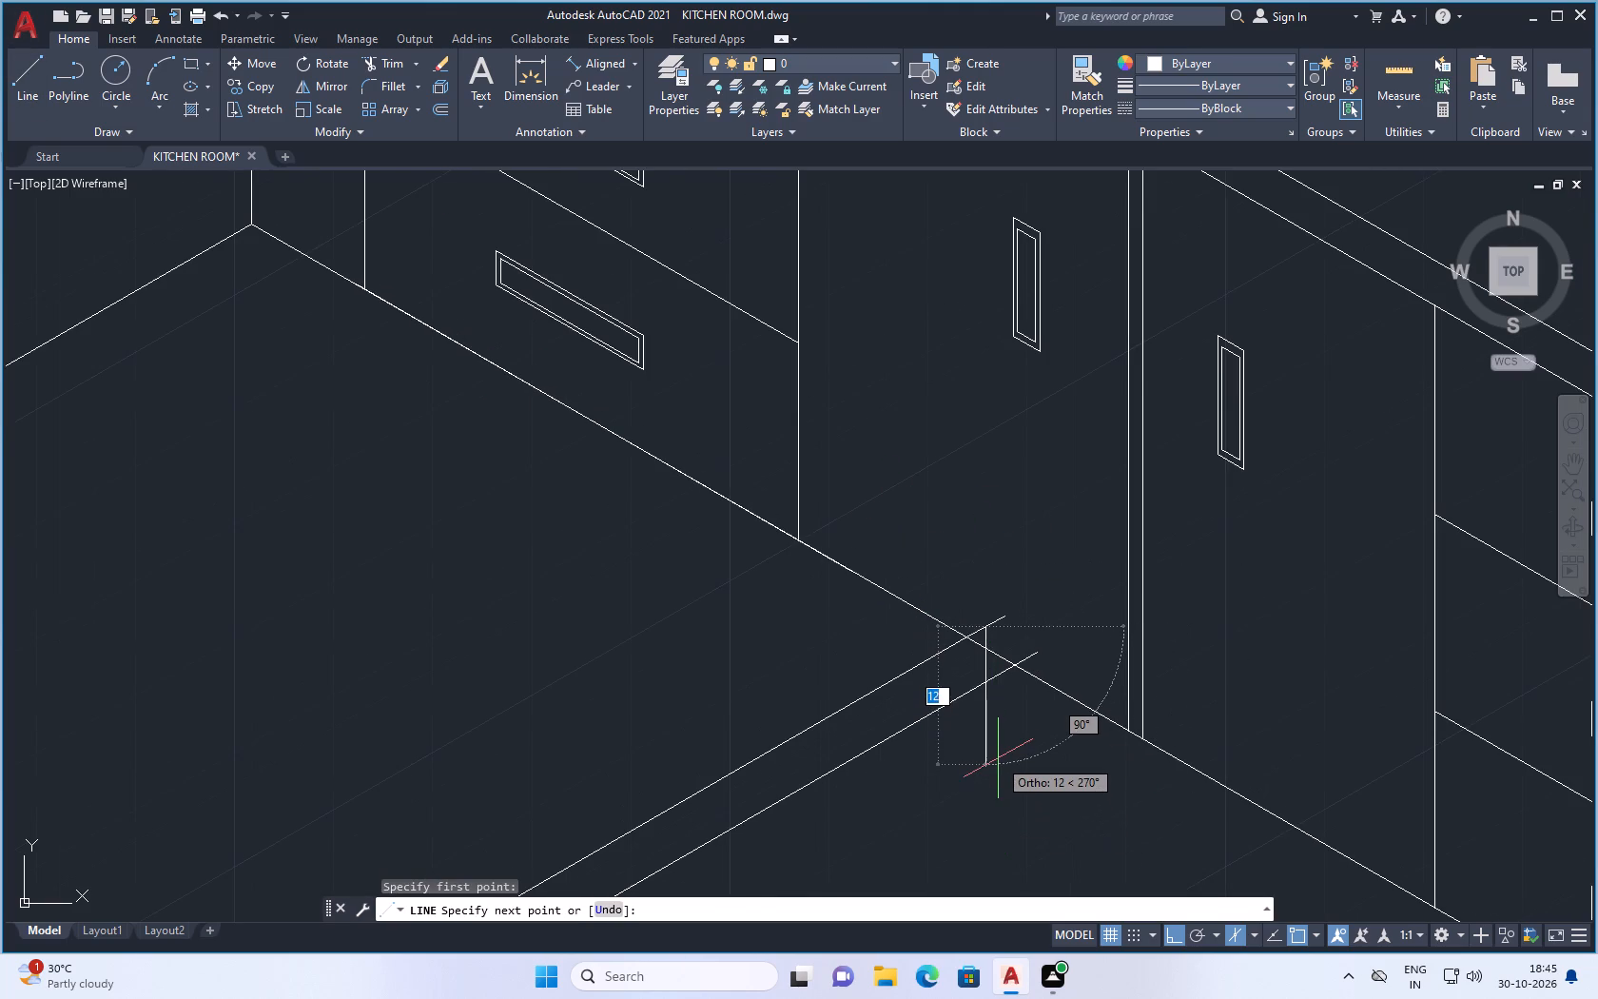
pyautogui.scroll(-3, 998, 758)
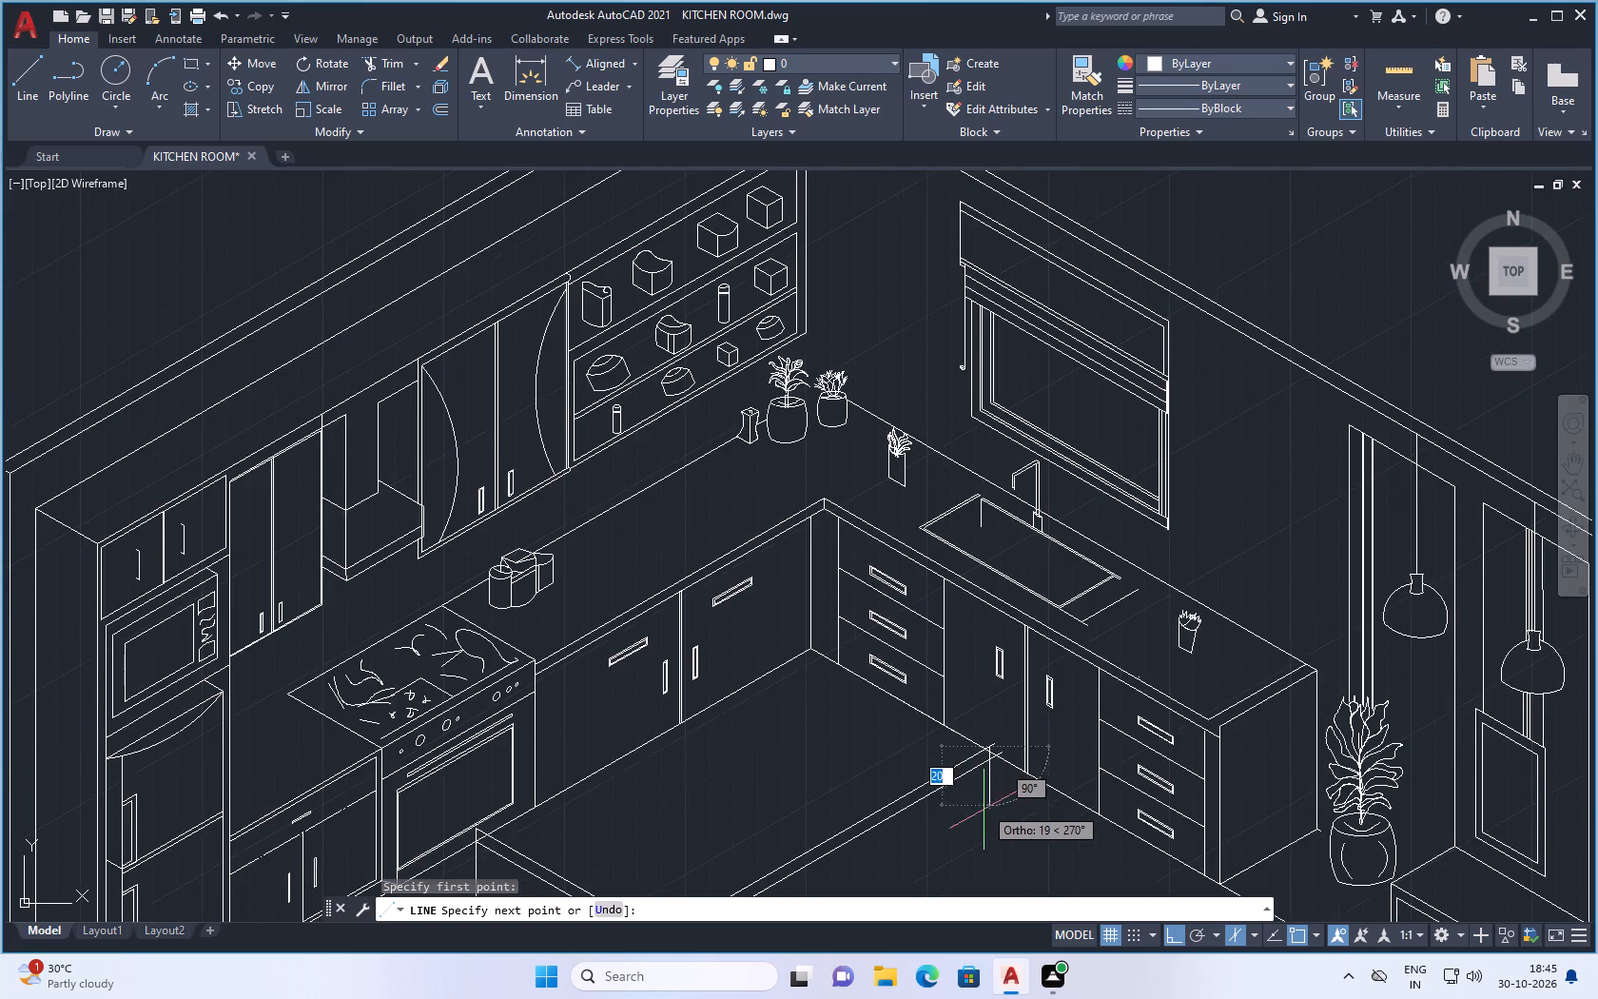
pyautogui.scroll(1, 981, 832)
pyautogui.click(984, 848)
pyautogui.press('space')
# Trim the base line piece at the counter's sink-side corner, the upper-edge extension, and the vertical line's top above the base line.
pyautogui.scroll(2, 1041, 672)
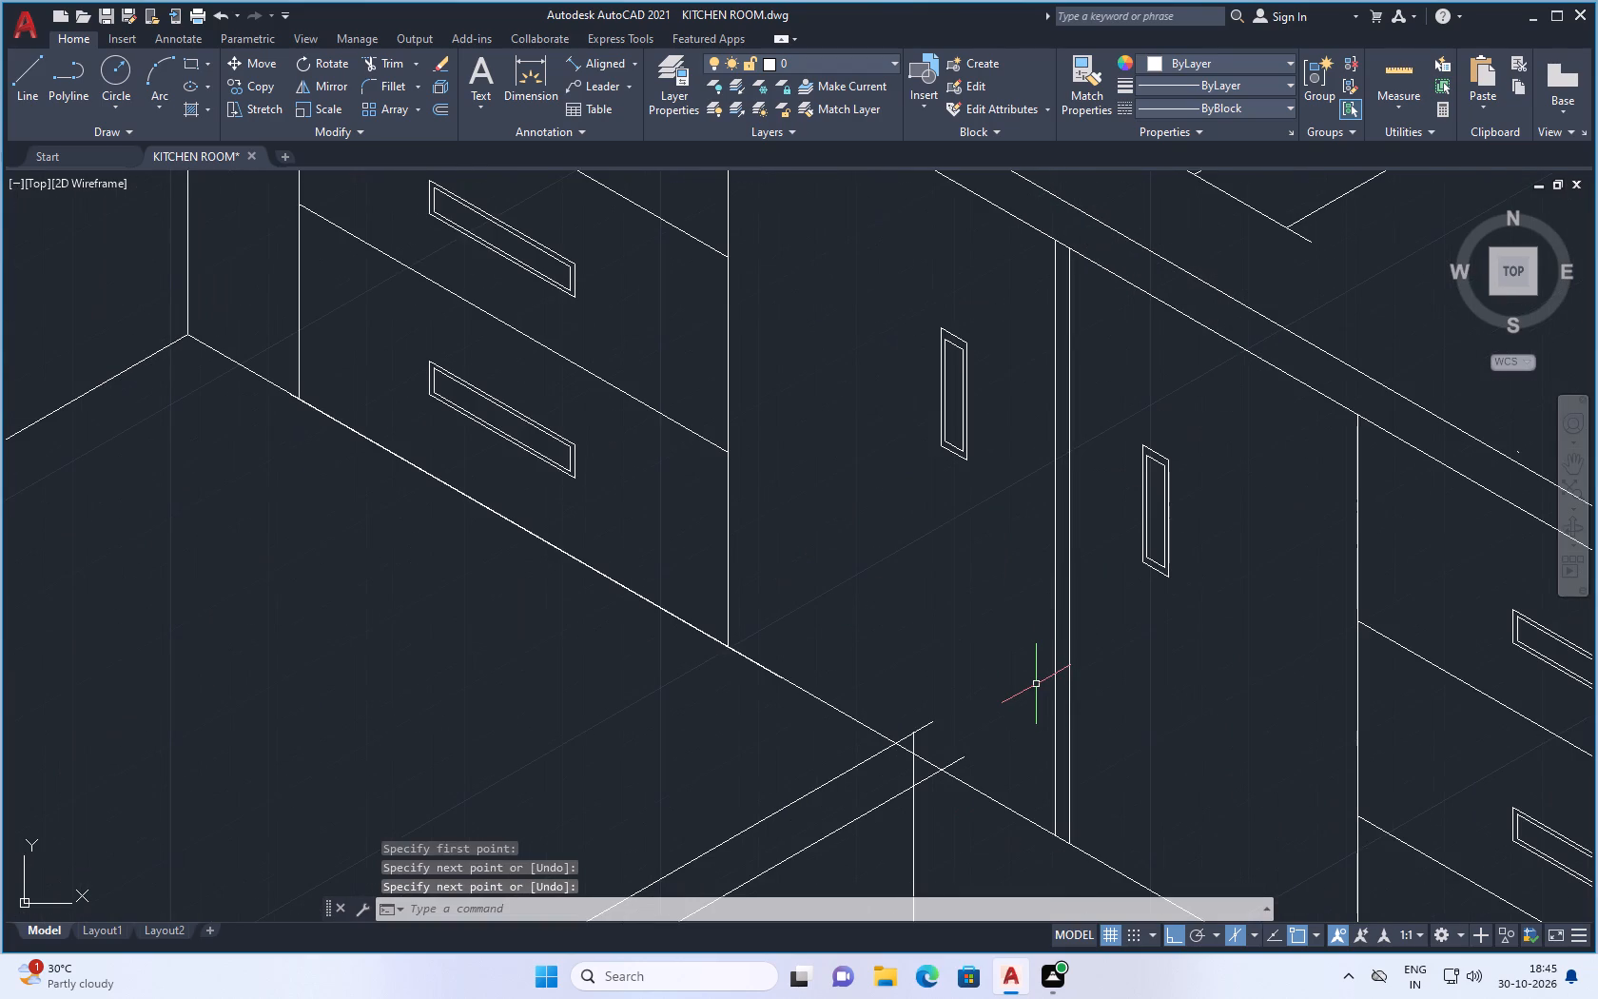
pyautogui.write('tr')
pyautogui.press('Return')
pyautogui.scroll(1, 915, 754)
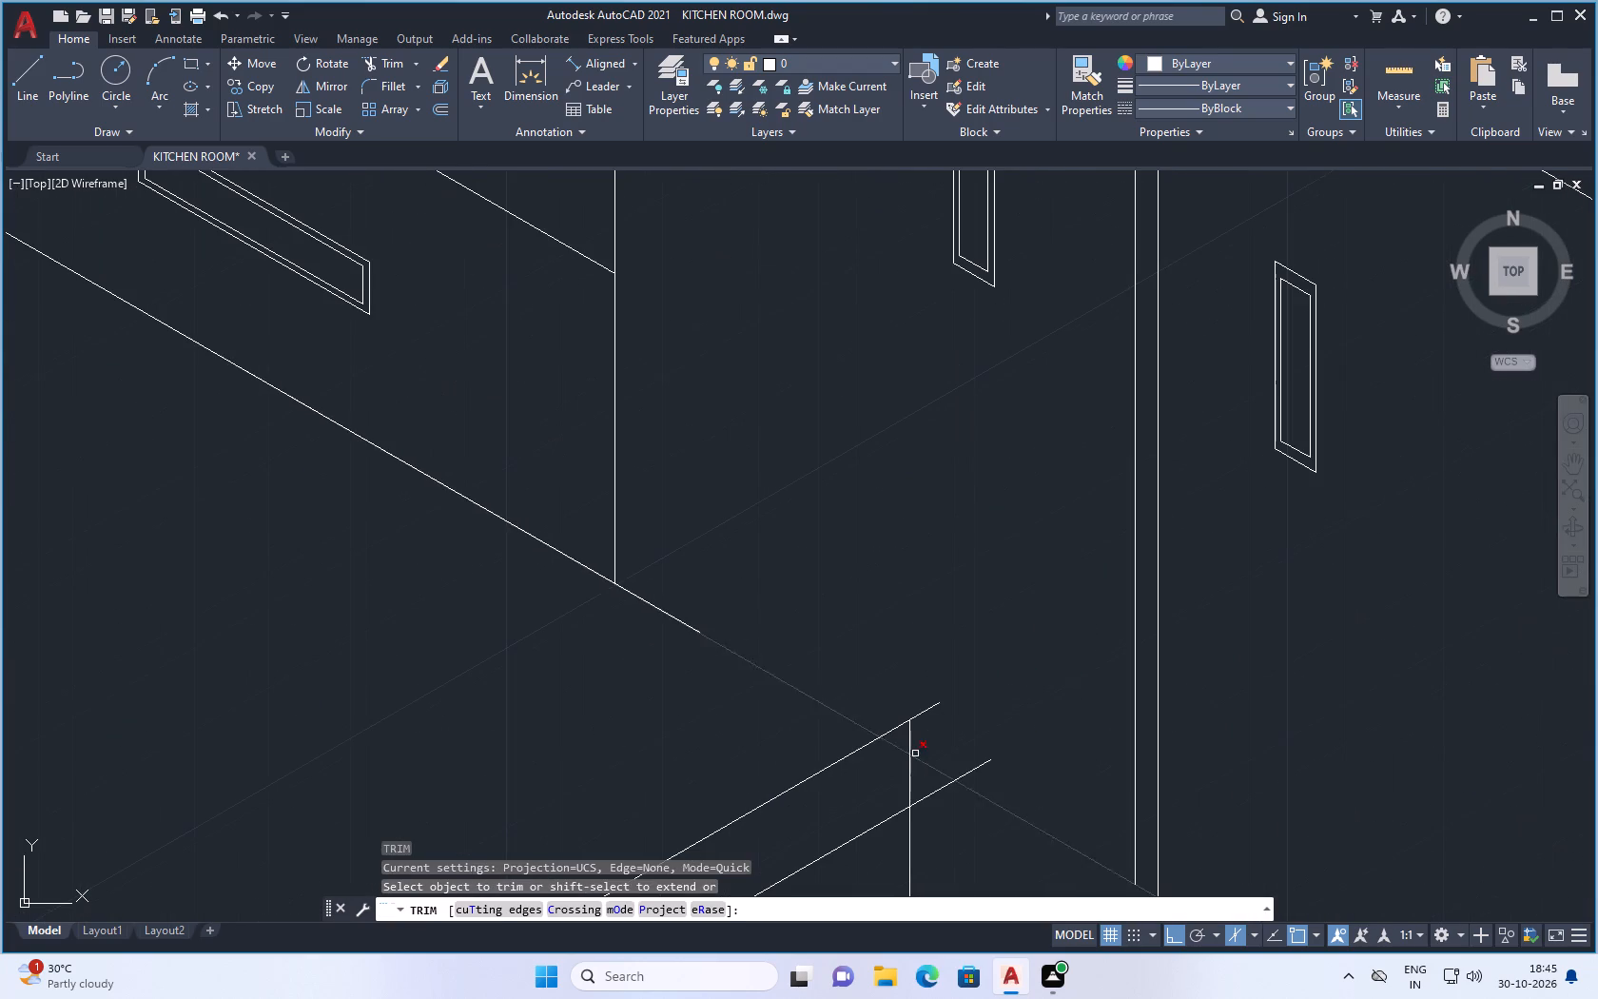
pyautogui.click(897, 748)
pyautogui.click(926, 713)
pyautogui.scroll(-2, 933, 728)
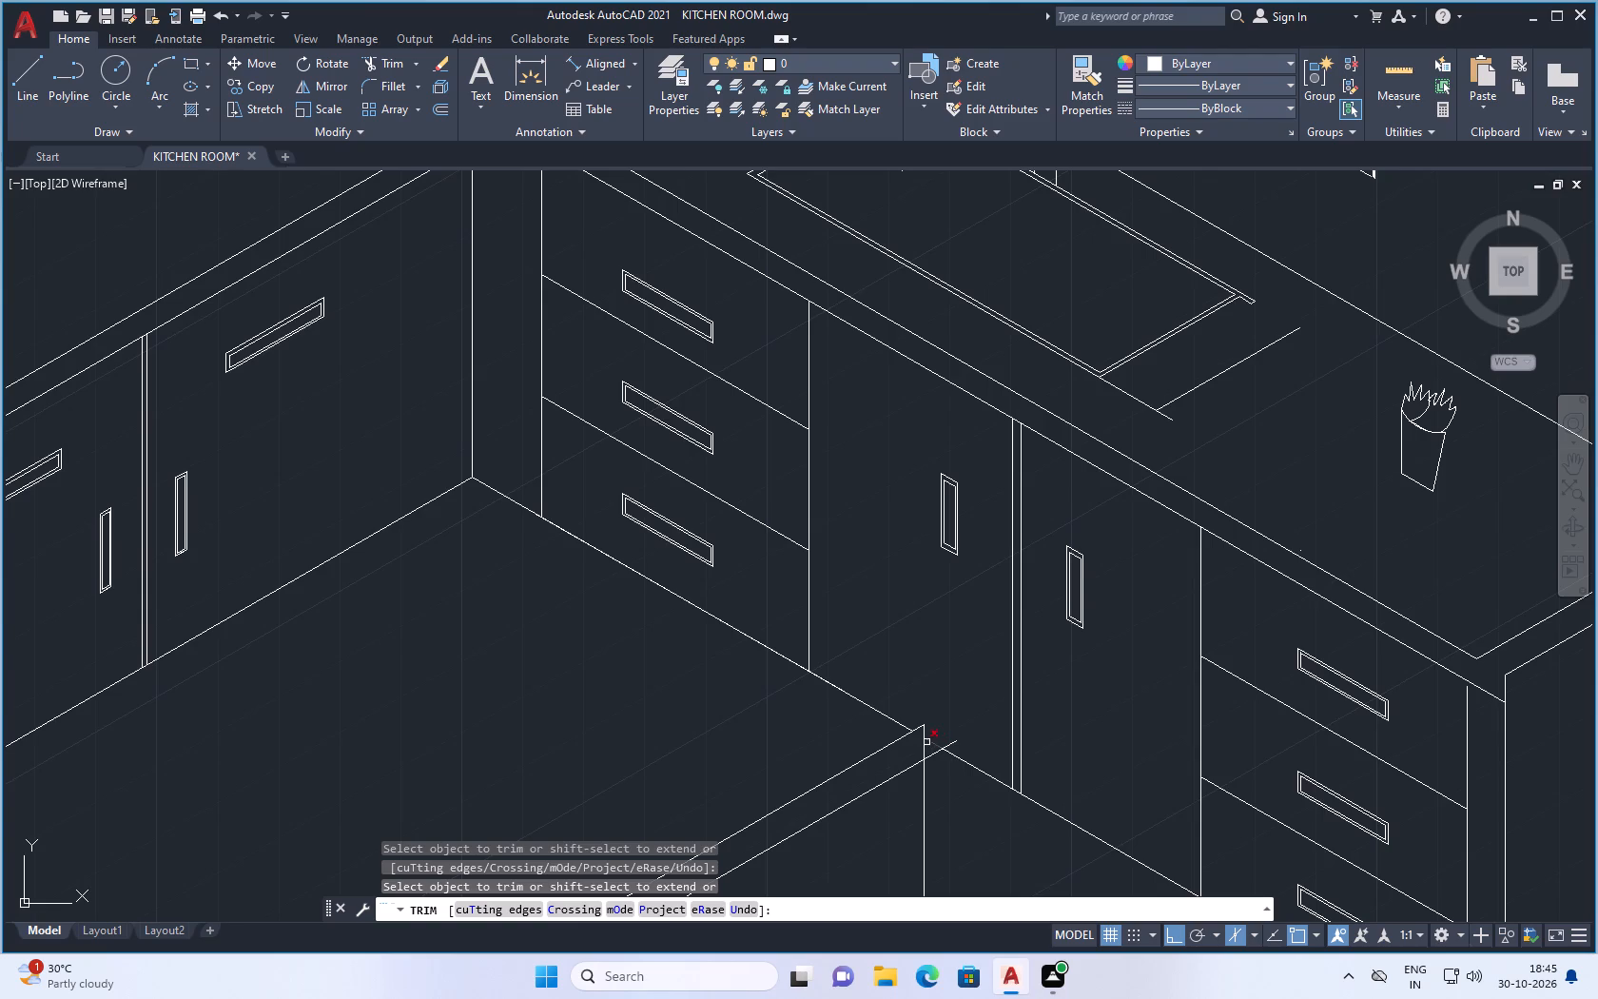
pyautogui.click(923, 725)
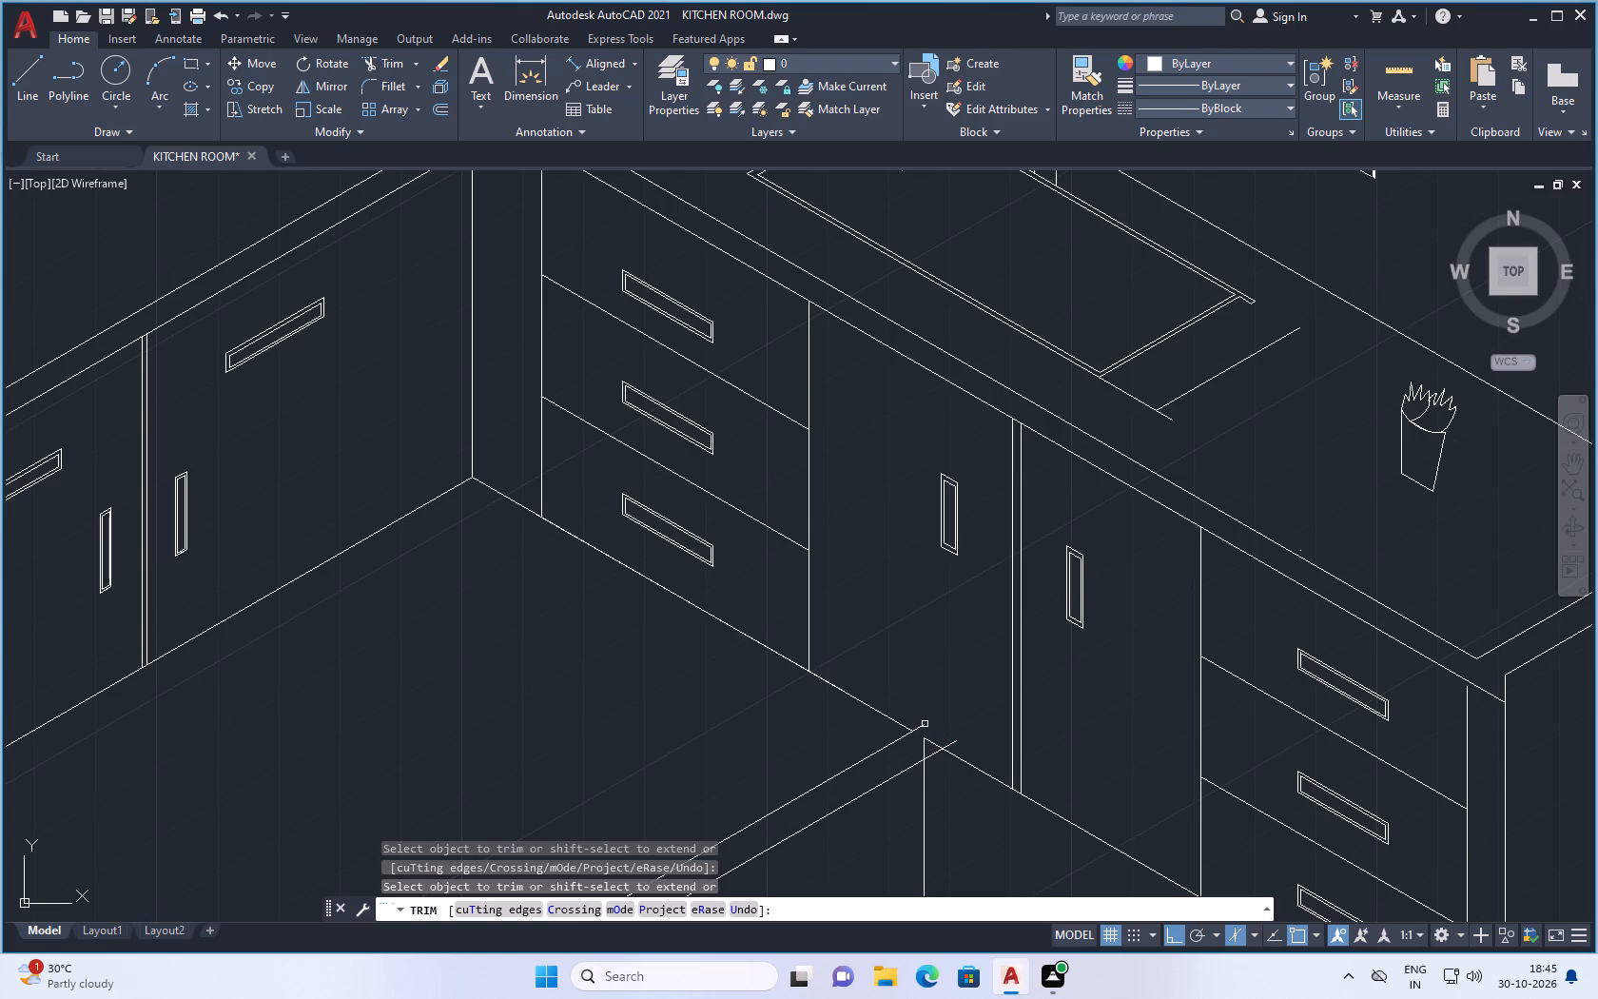
pyautogui.scroll(2, 926, 727)
pyautogui.click(914, 729)
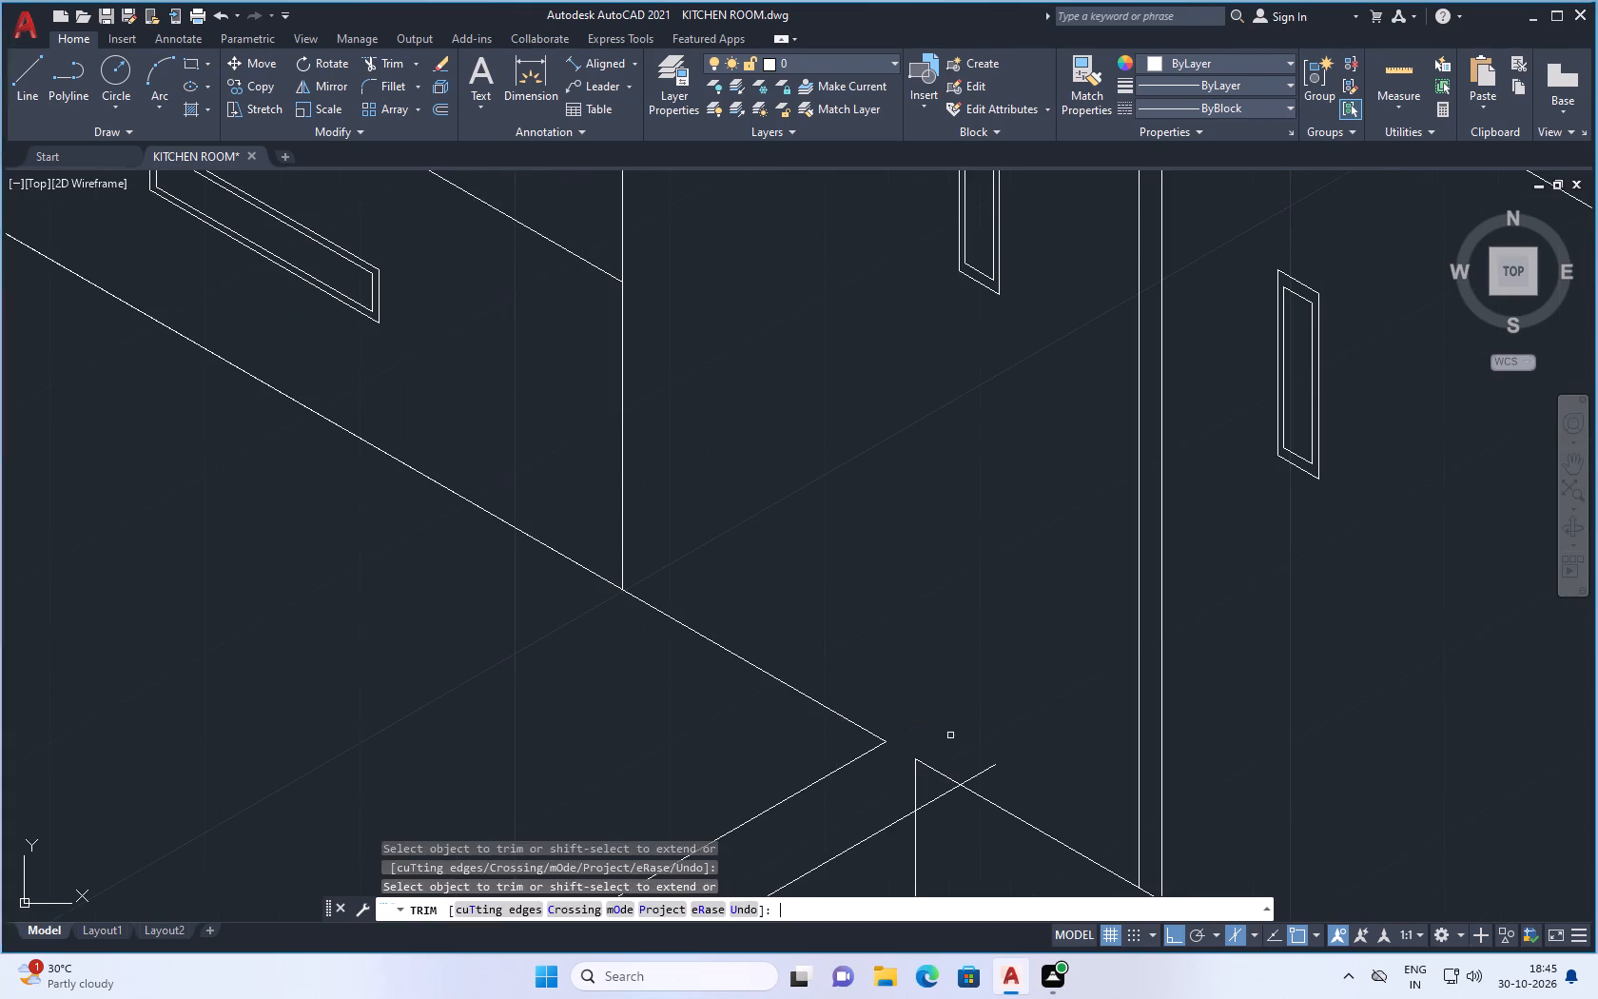
pyautogui.press('space')
# In the top isoplane, draw a short line from the upper edge's sink-side end to the top of the vertical line.
pyautogui.click(30, 74)
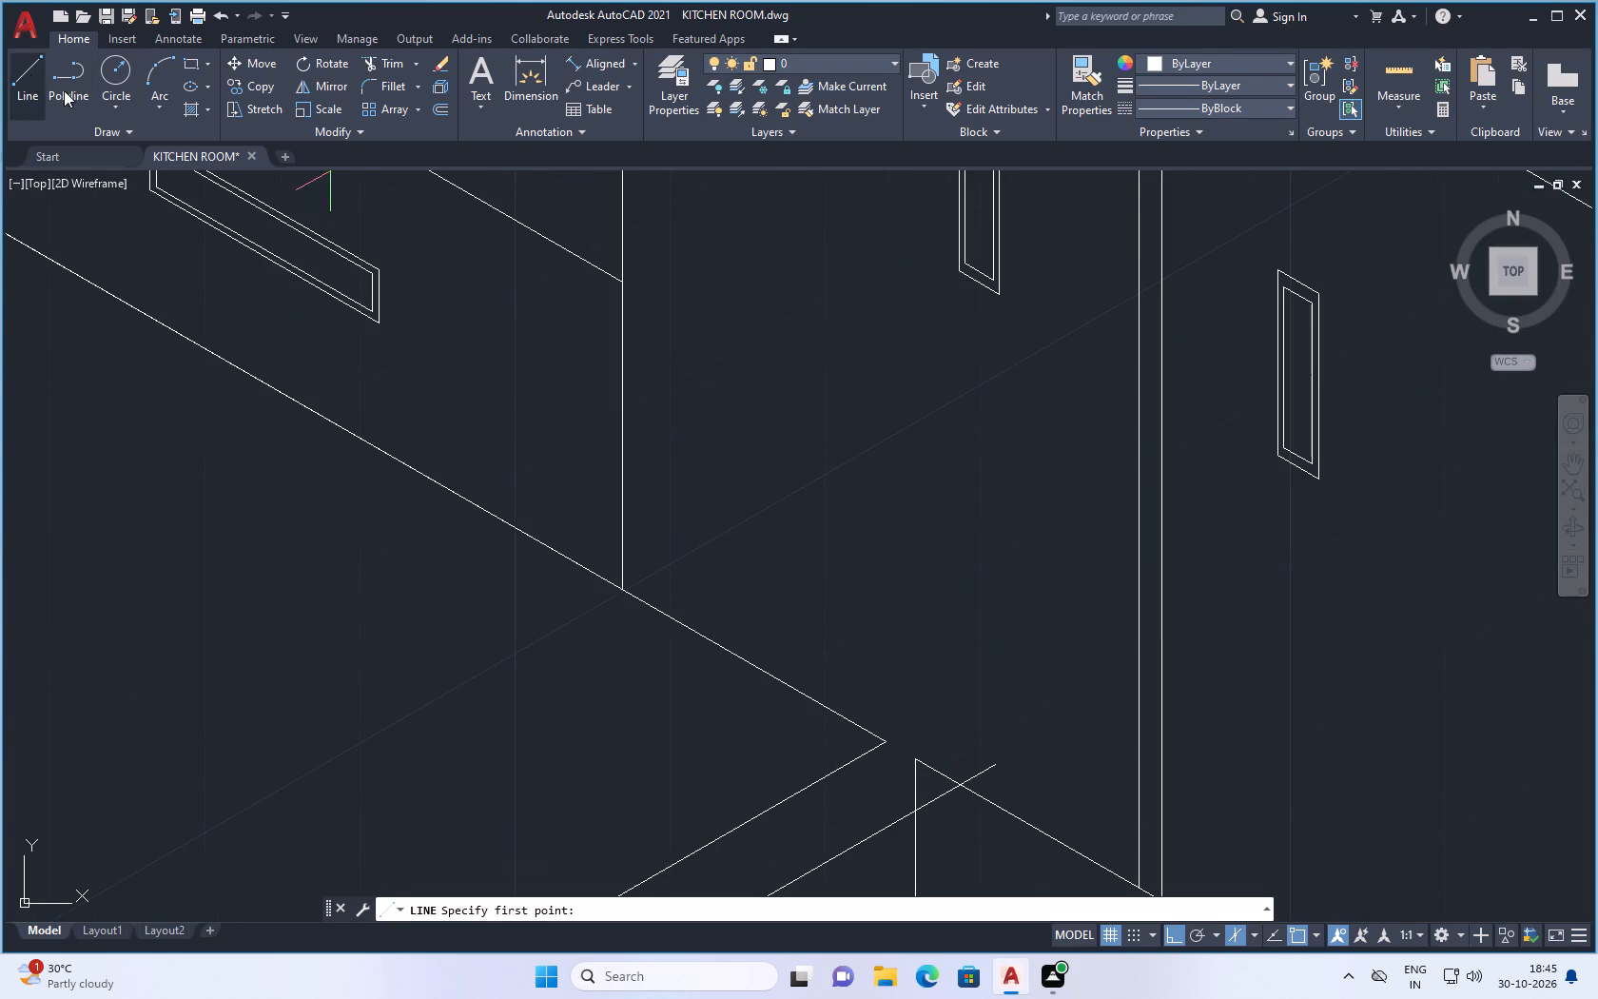
pyautogui.click(885, 748)
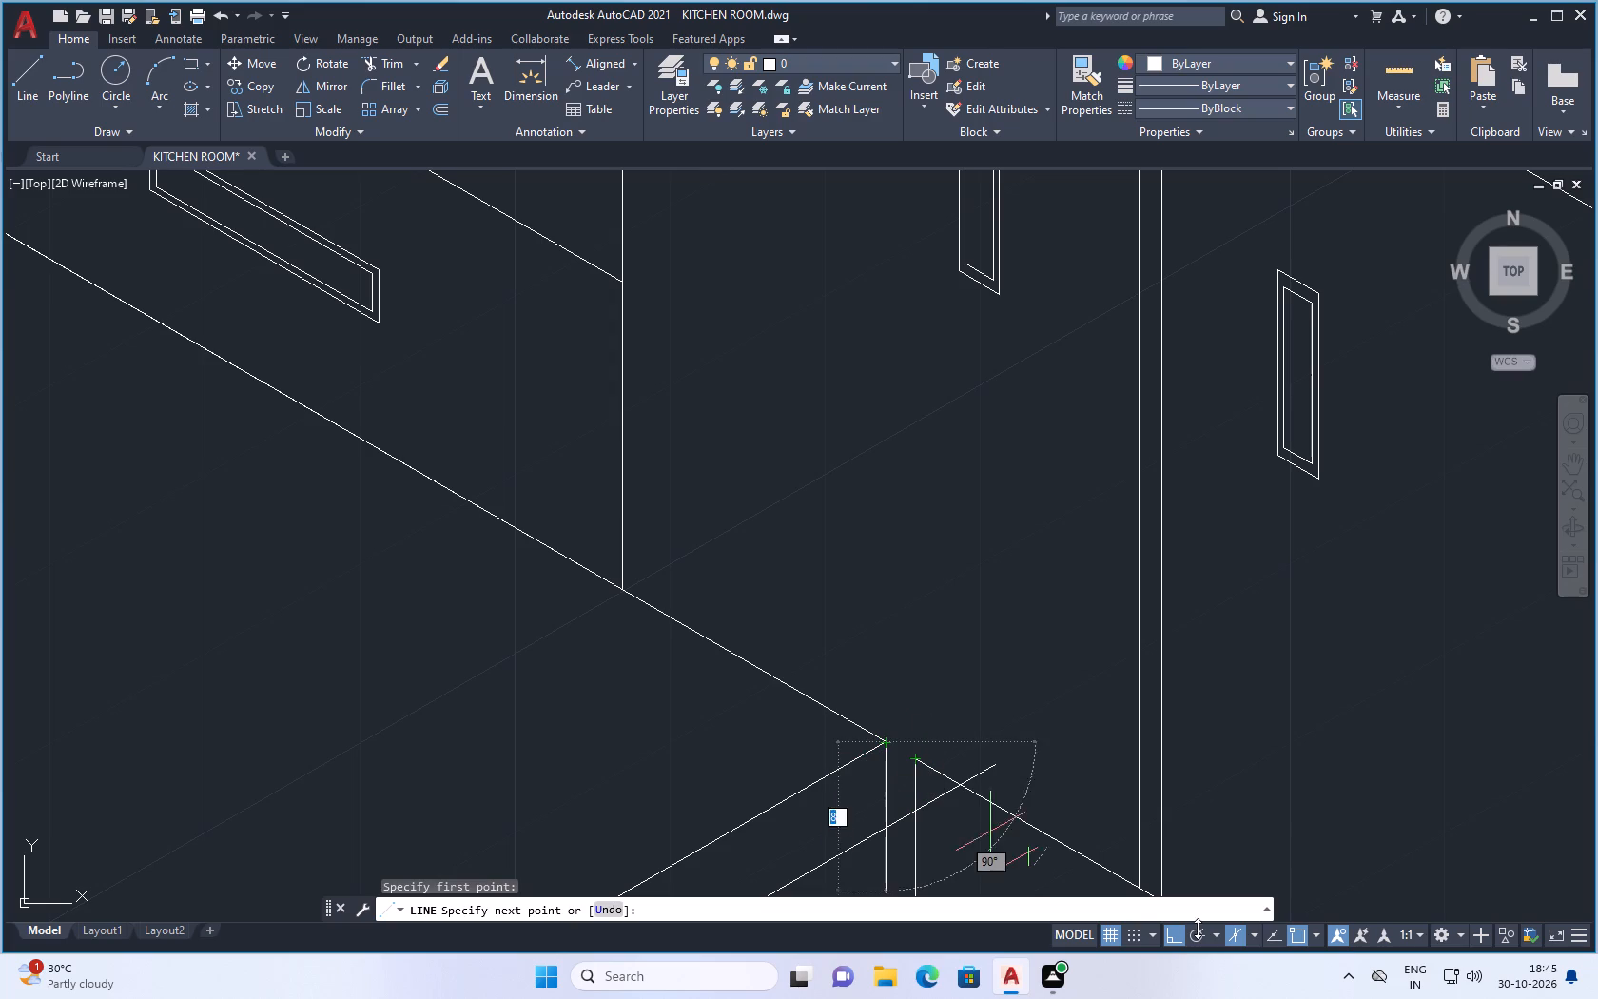
pyautogui.click(1253, 931)
pyautogui.click(1274, 868)
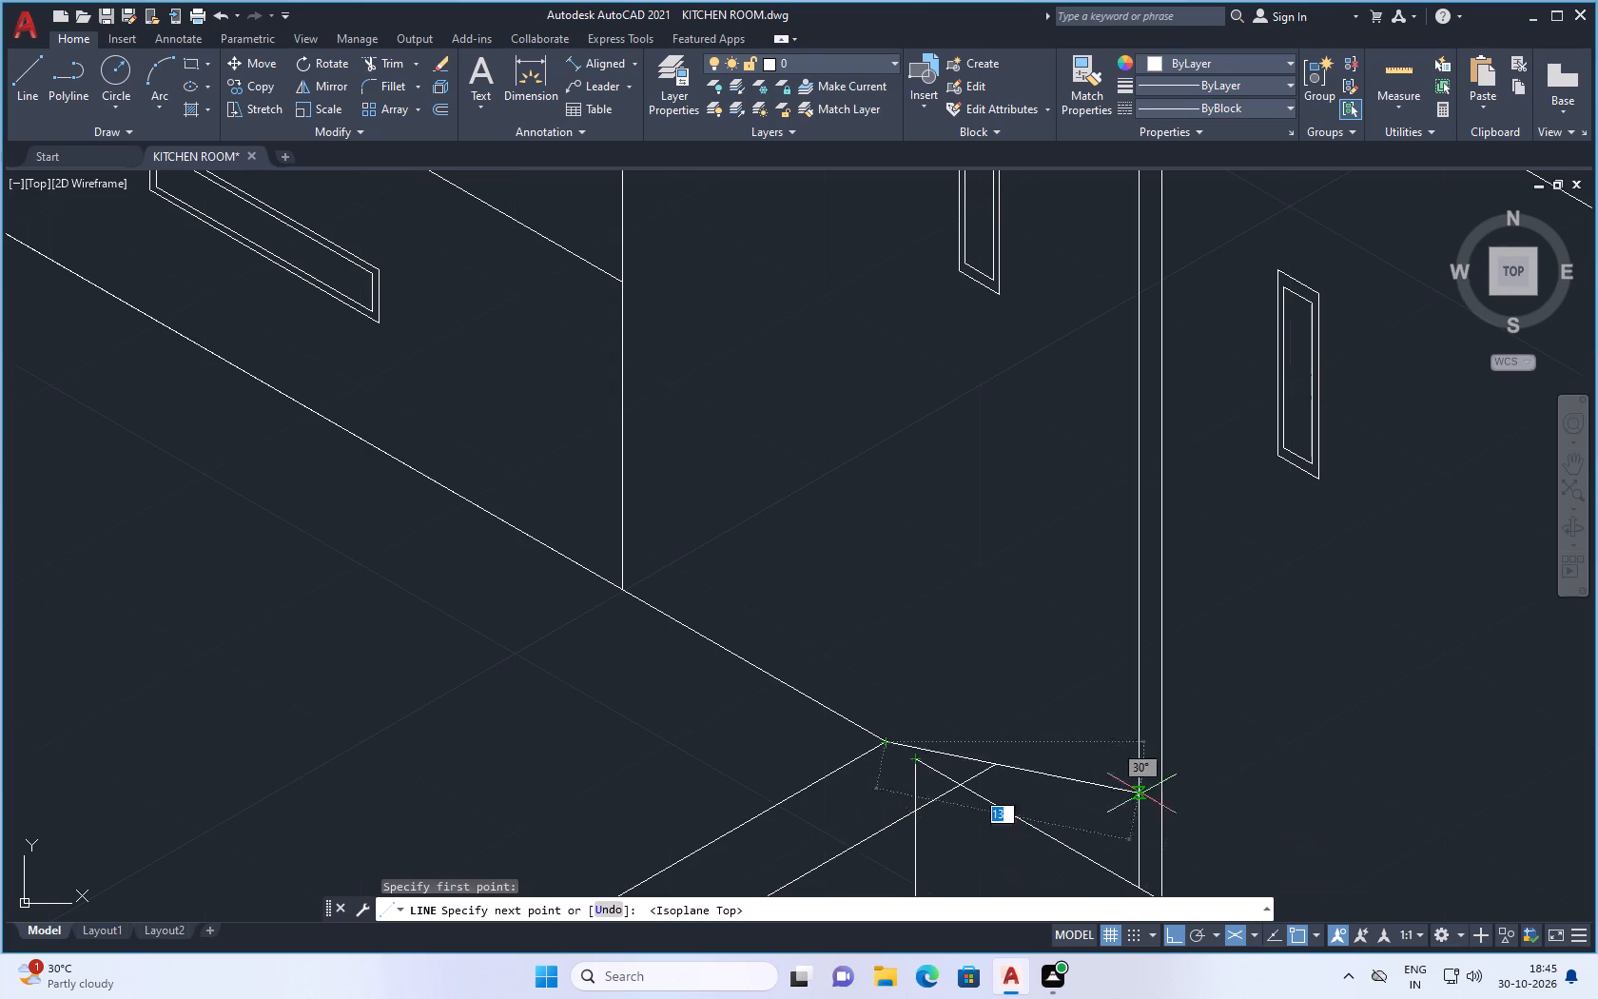
pyautogui.click(920, 759)
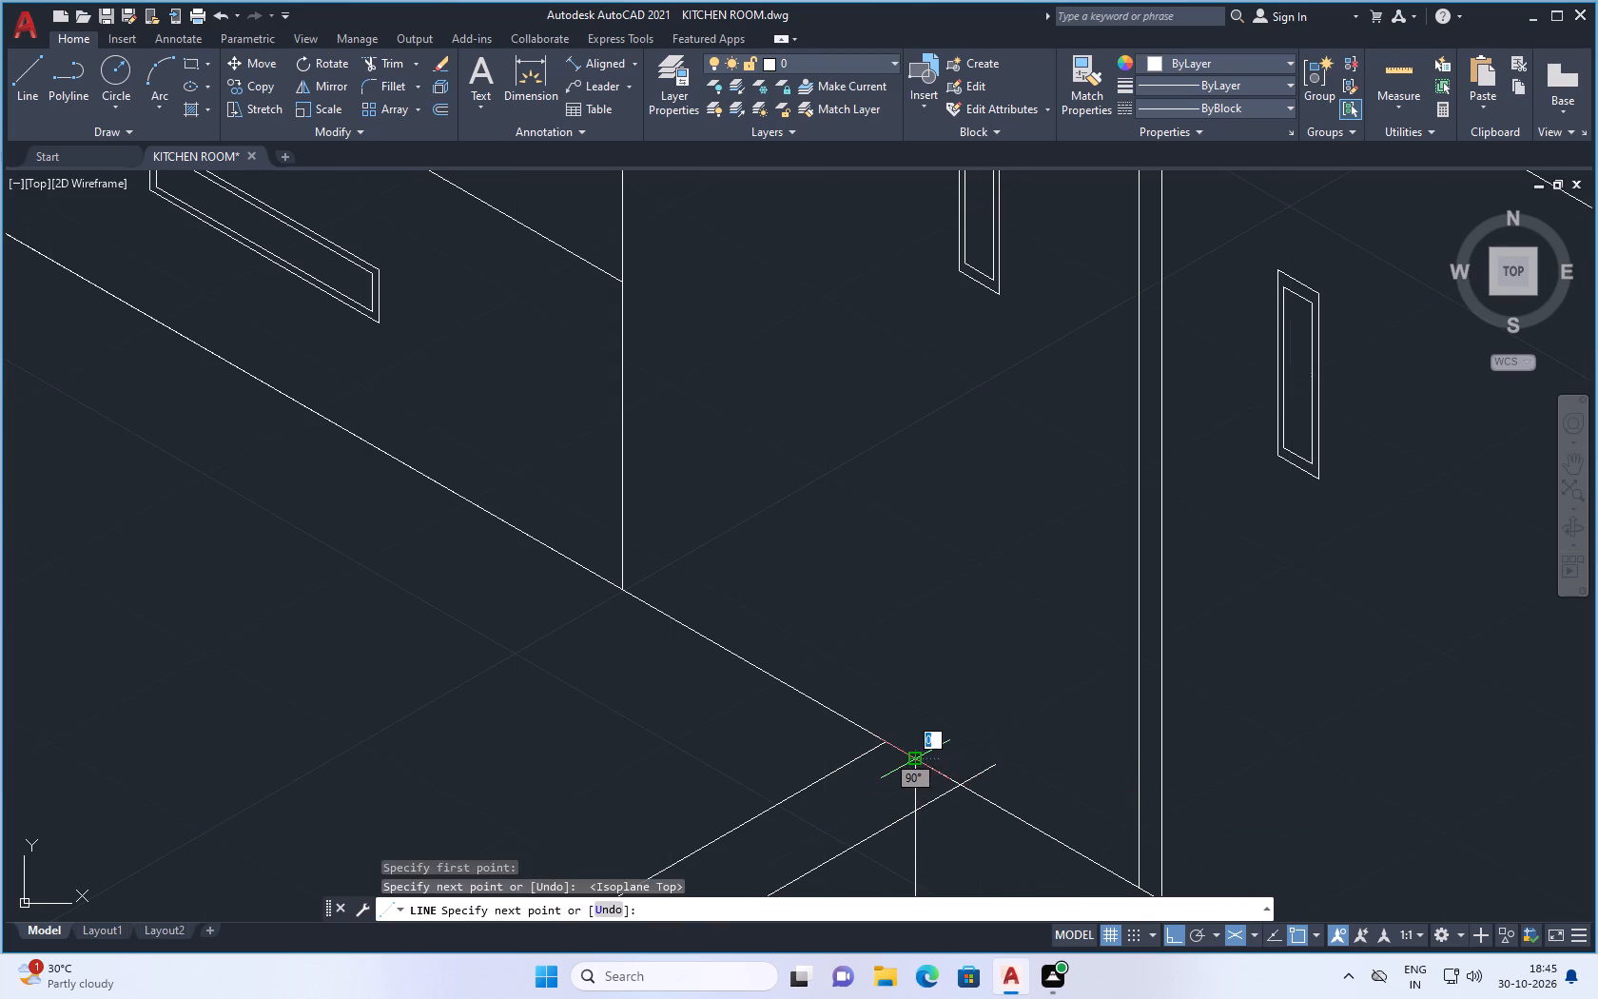
pyautogui.press('space')
# Trim the cabinet base line between the vertical edge and the countertop's lower edge, and the lower edge's overhang past the vertical edge.
pyautogui.write('tr')
pyautogui.press('Return')
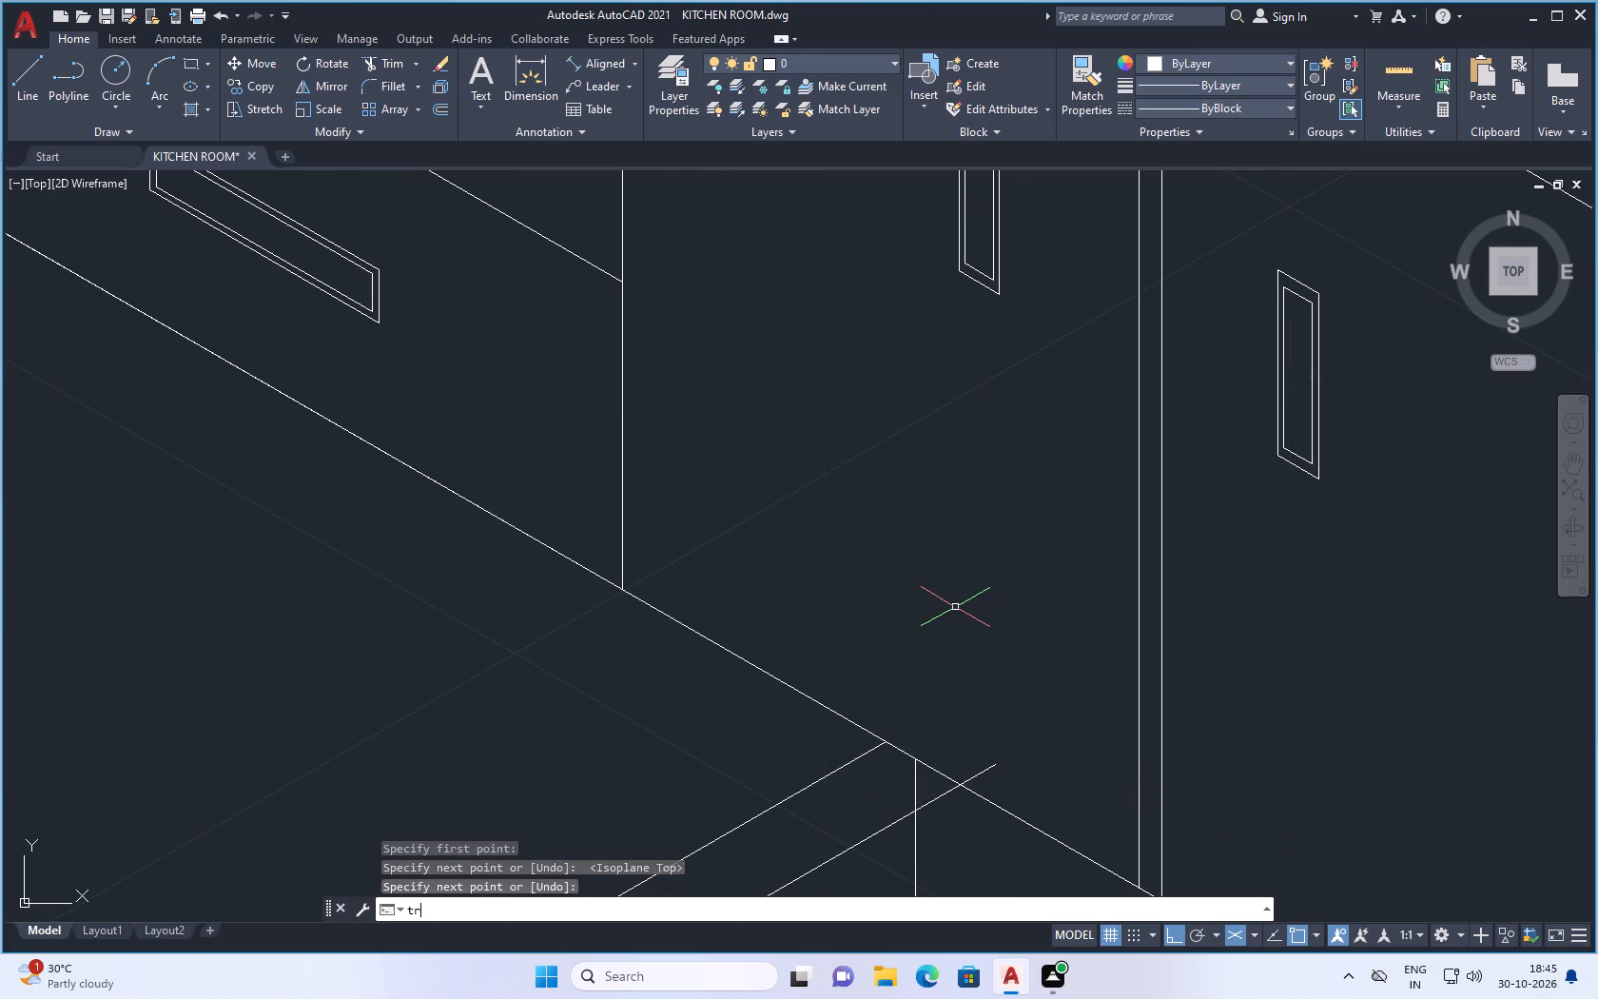
pyautogui.click(937, 771)
pyautogui.click(937, 798)
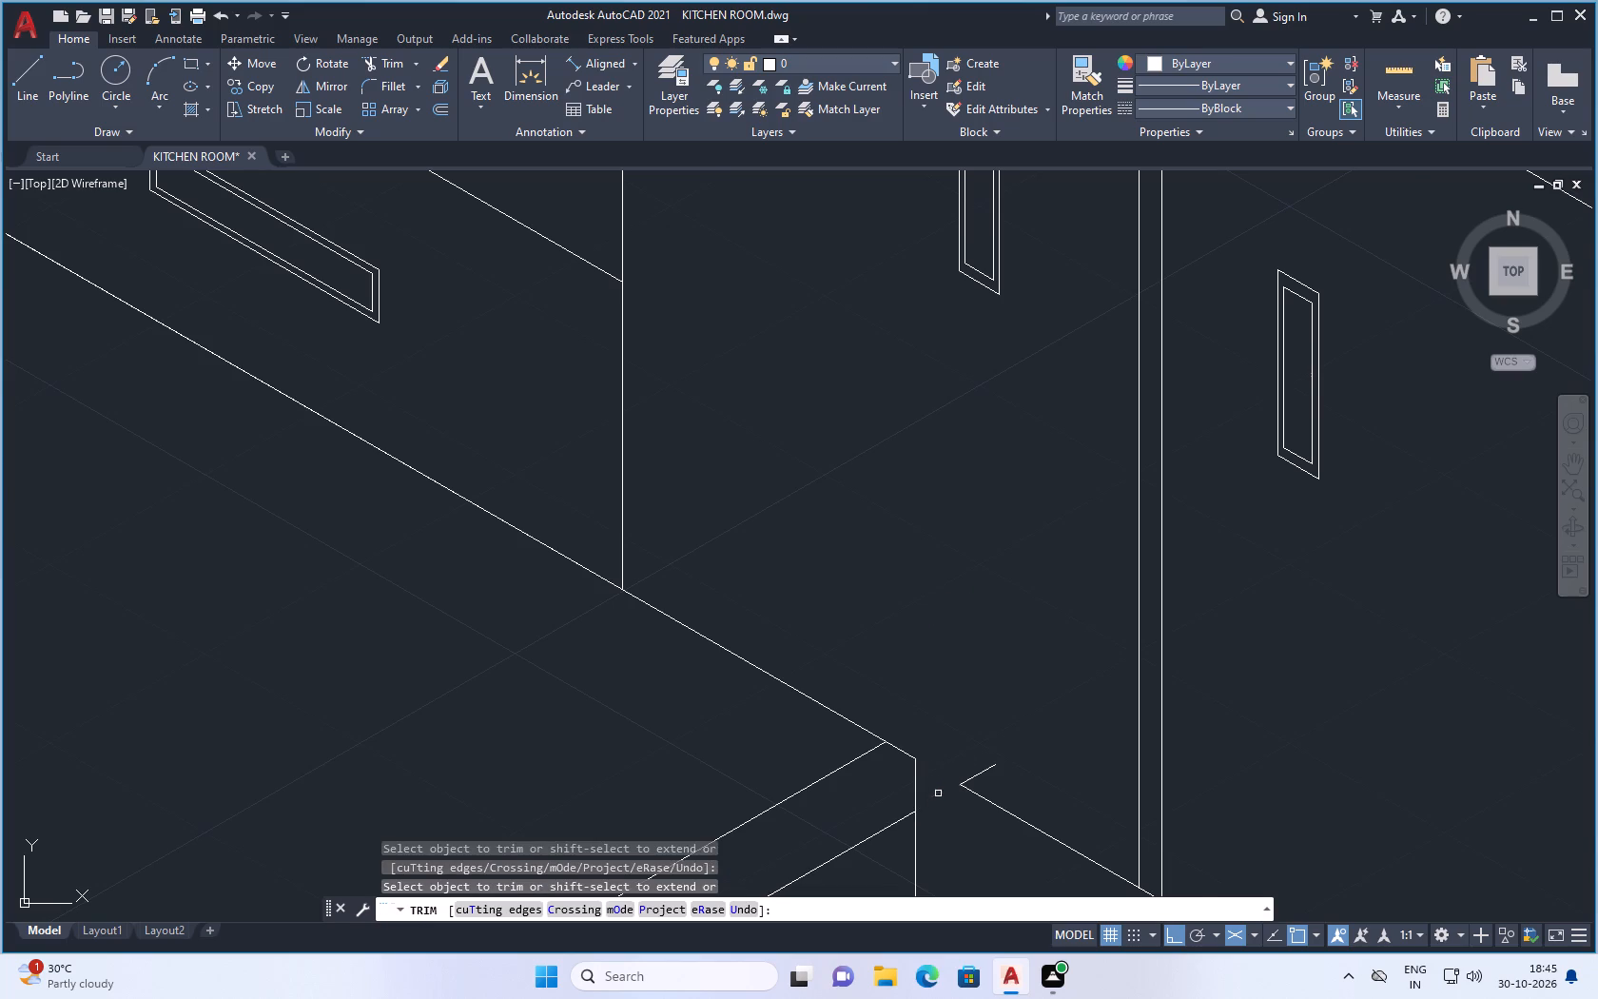
pyautogui.scroll(-2, 974, 733)
pyautogui.click(984, 746)
pyautogui.press('`')
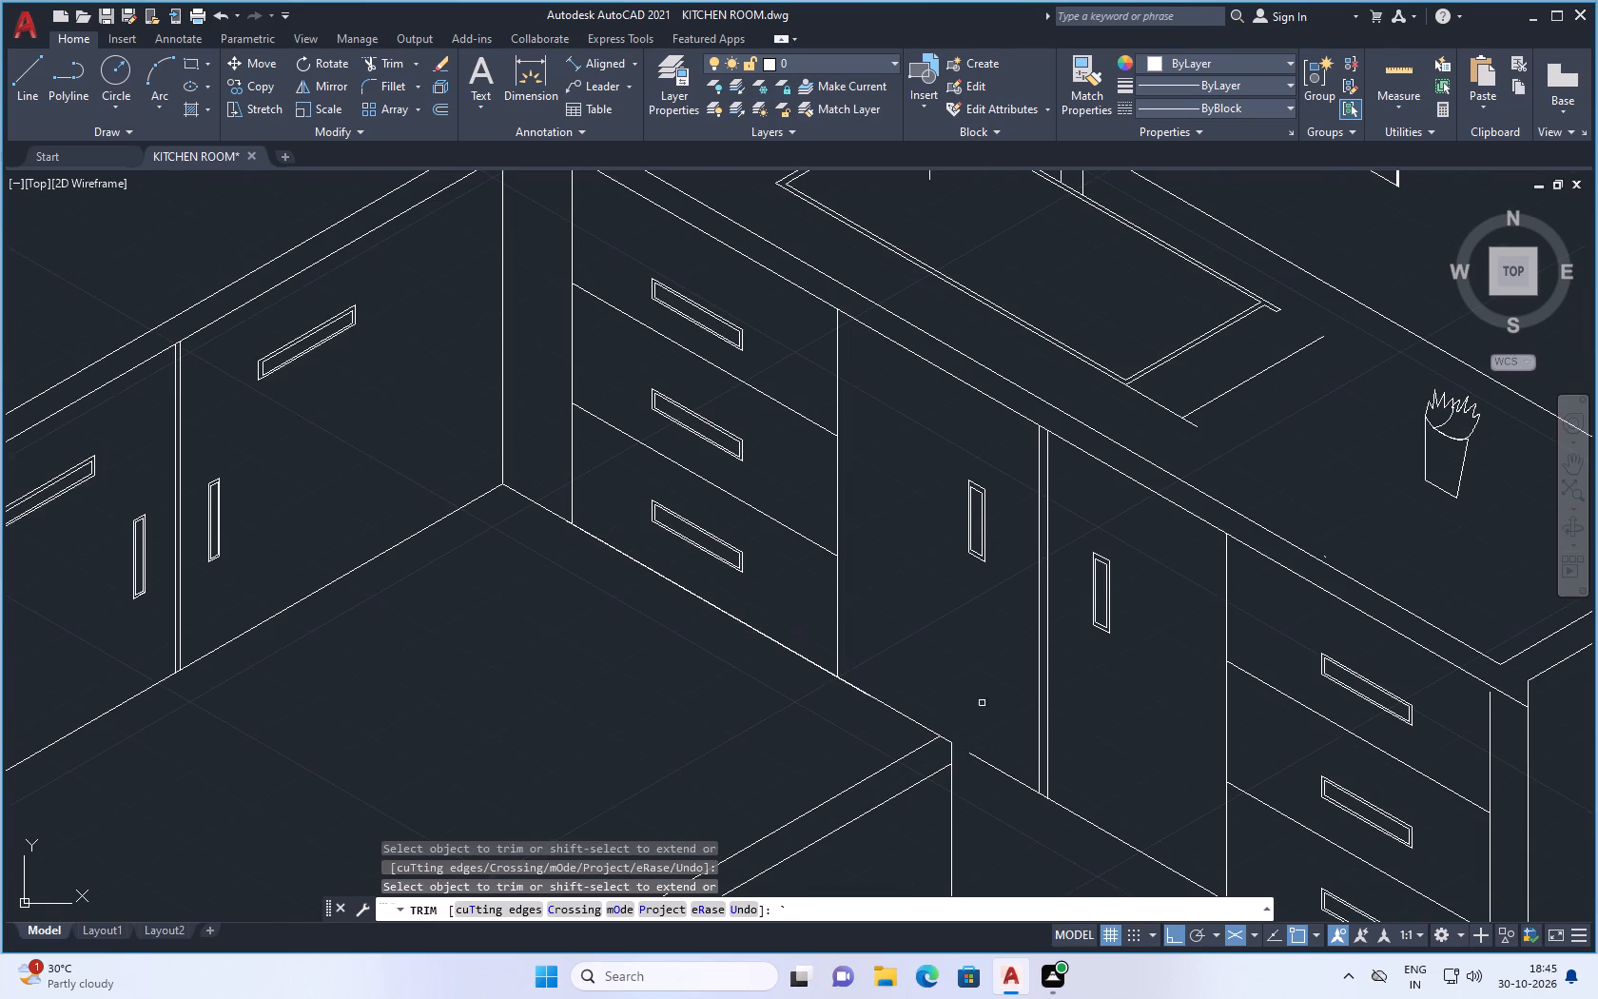
pyautogui.scroll(-3, 983, 699)
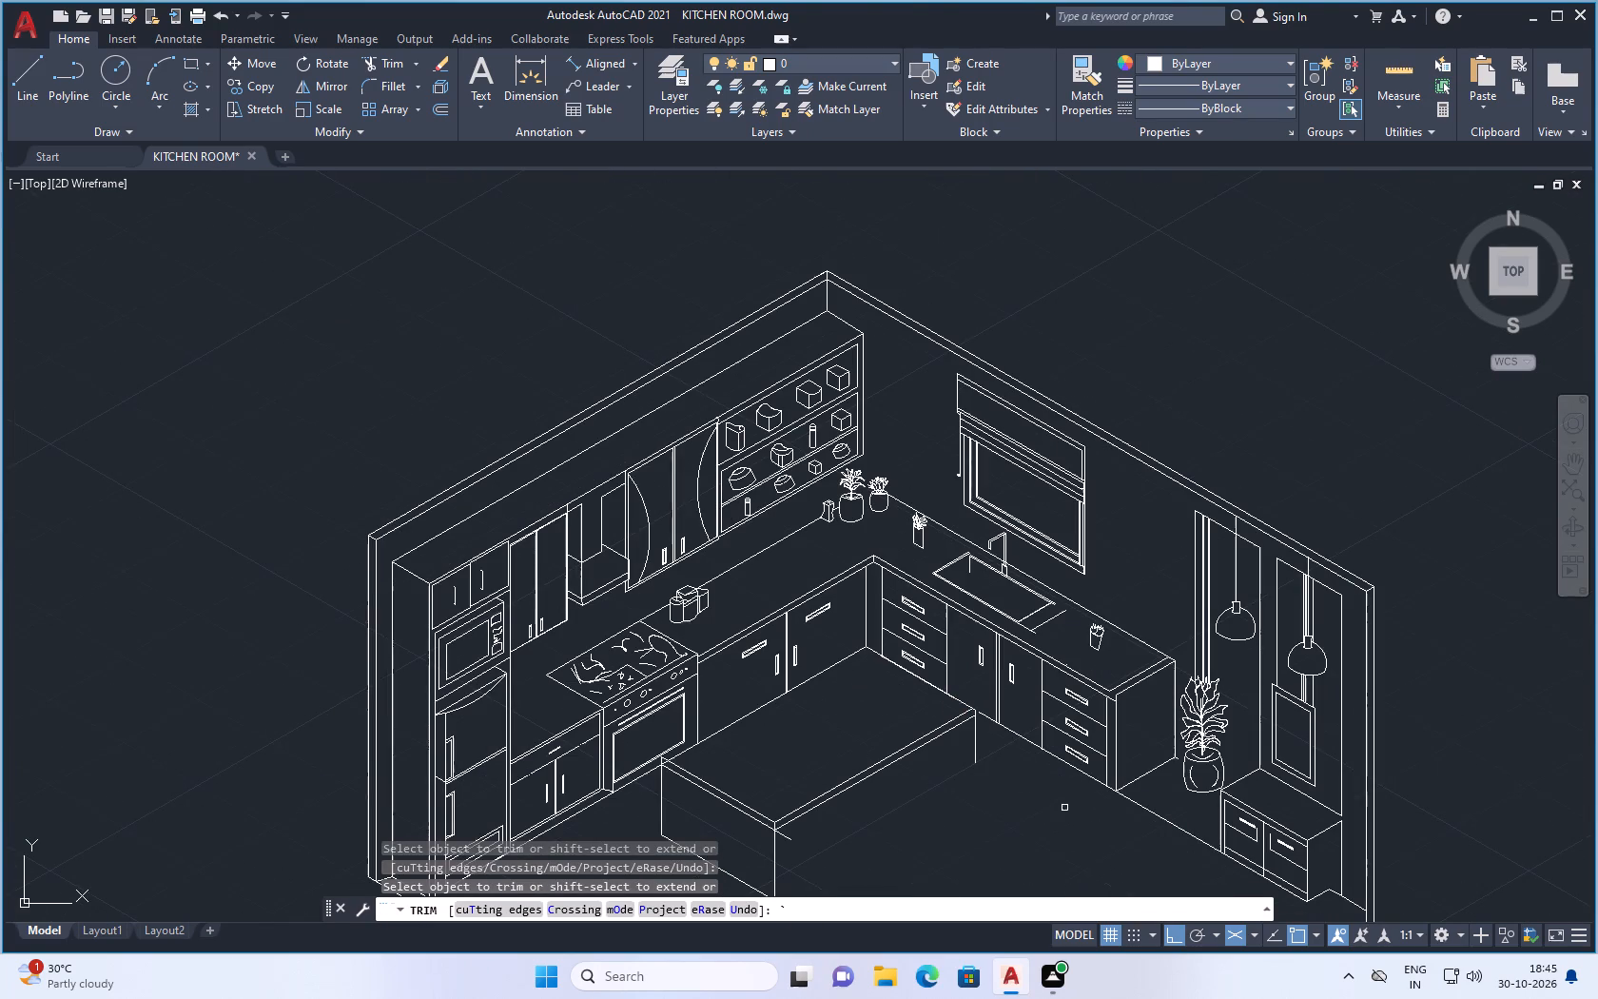
pyautogui.press('space')
pyautogui.scroll(-2, 995, 813)
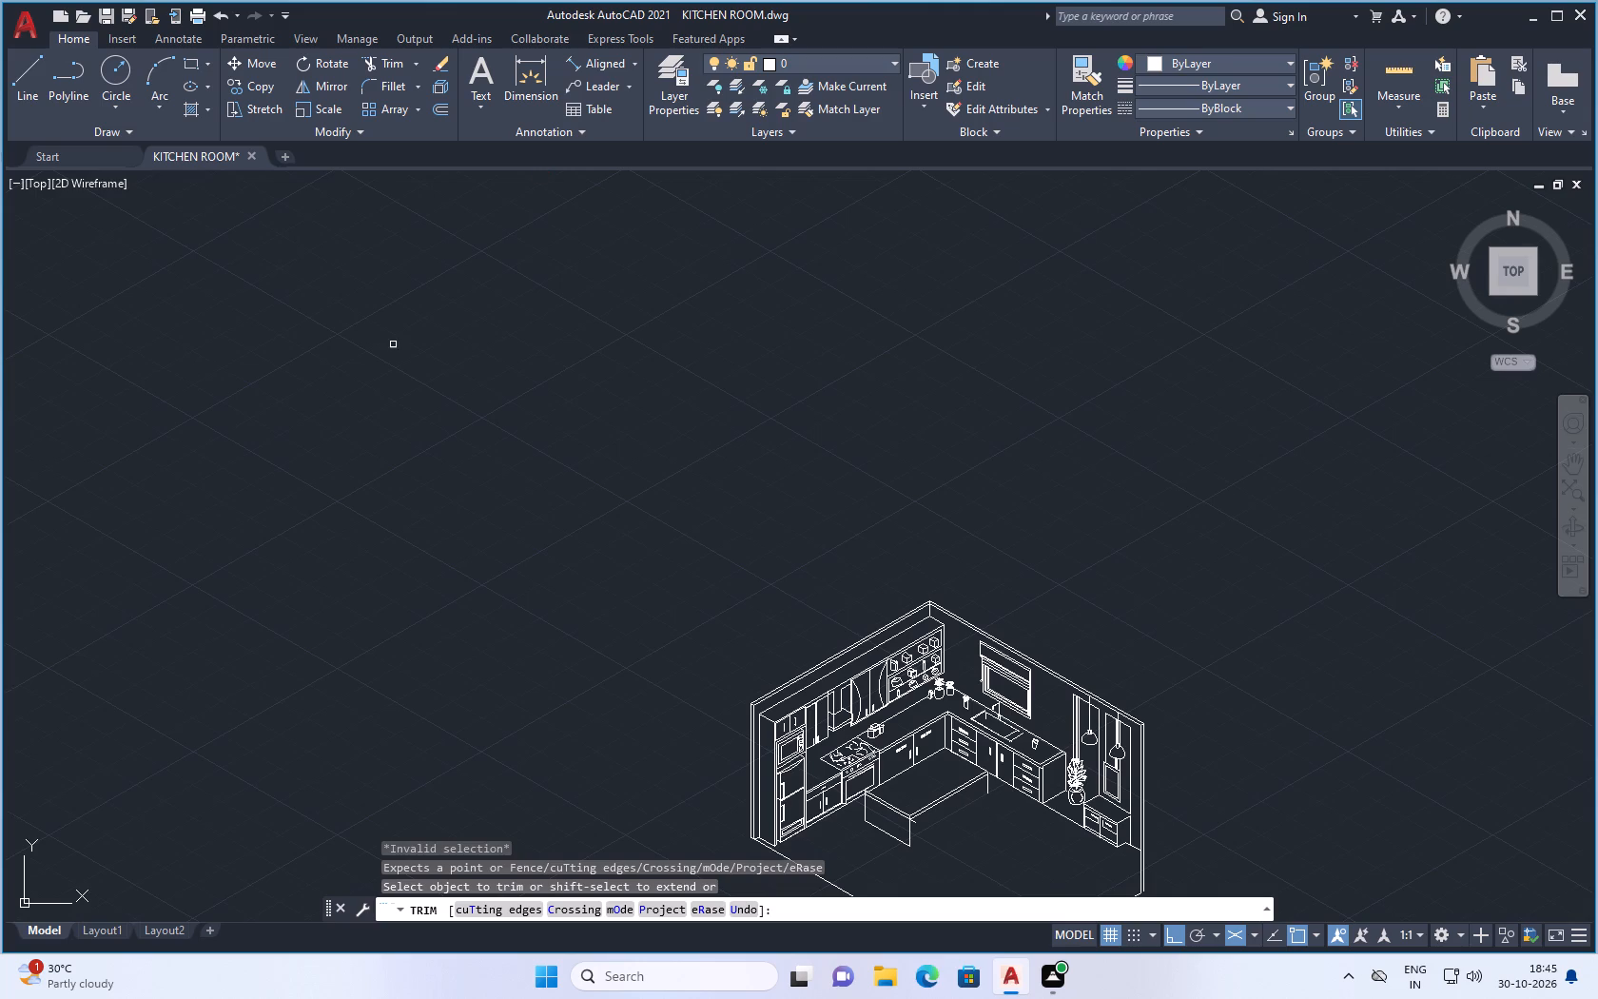
pyautogui.press('Escape')
# In the right isoplane, draw a vertical line down from the countertop's lower edge, just inside and parallel to the counter's sink-side vertical edge.
pyautogui.scroll(-1, 965, 628)
pyautogui.scroll(3, 947, 744)
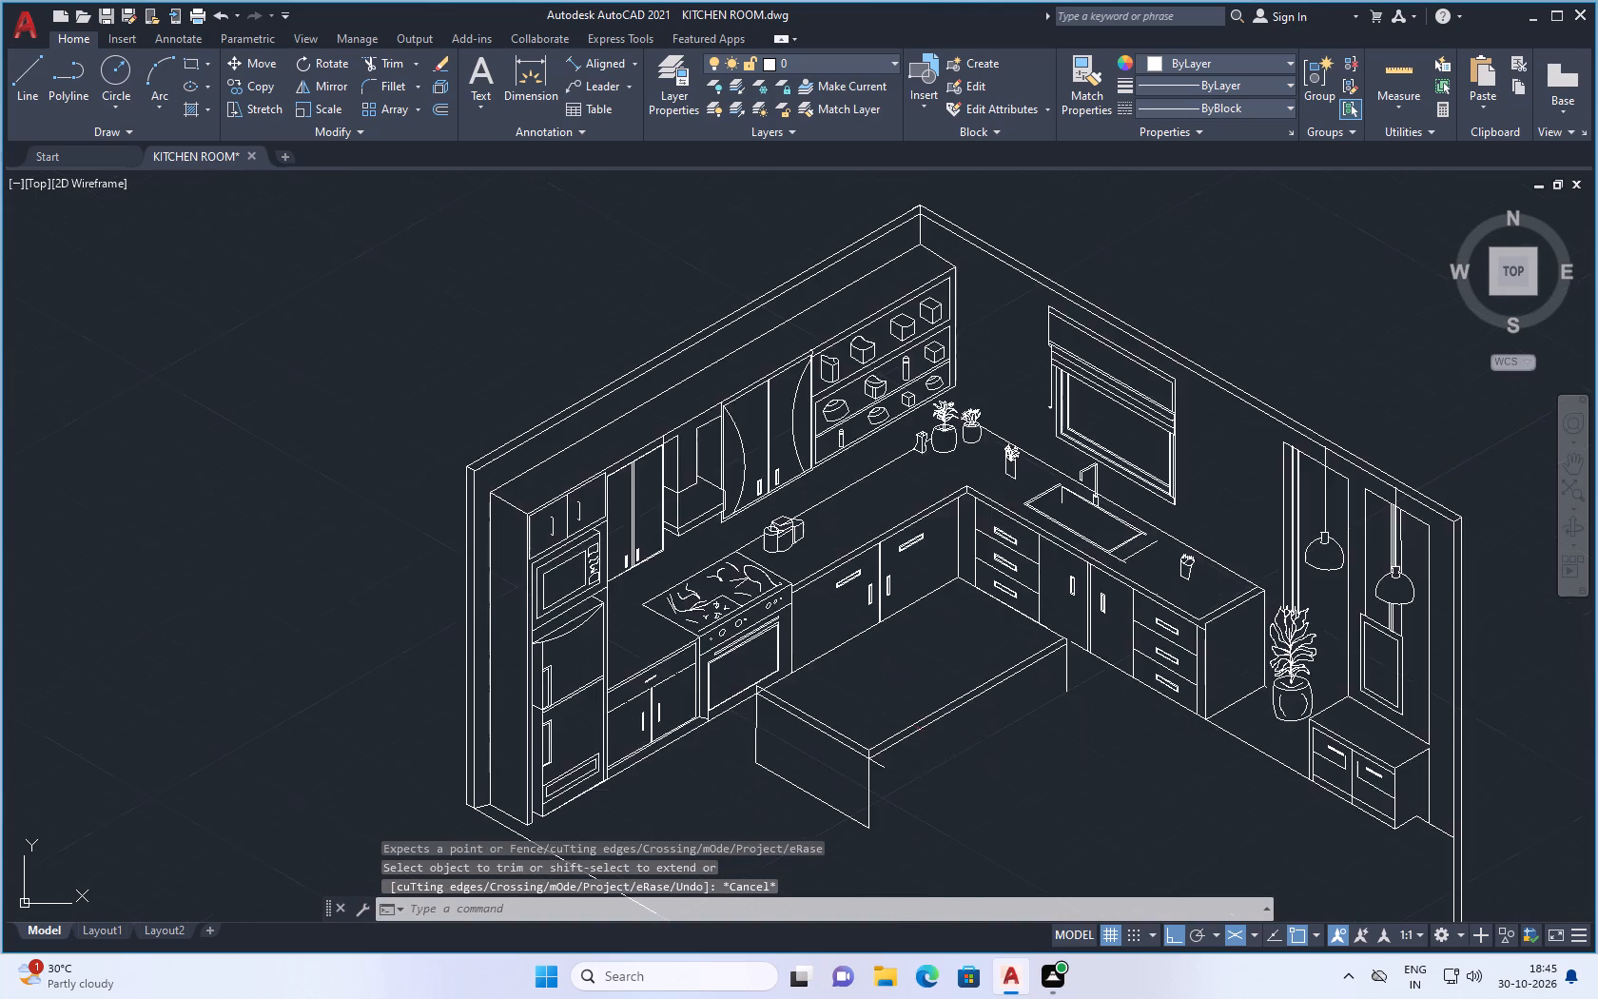
pyautogui.scroll(1, 955, 733)
pyautogui.scroll(-1, 983, 722)
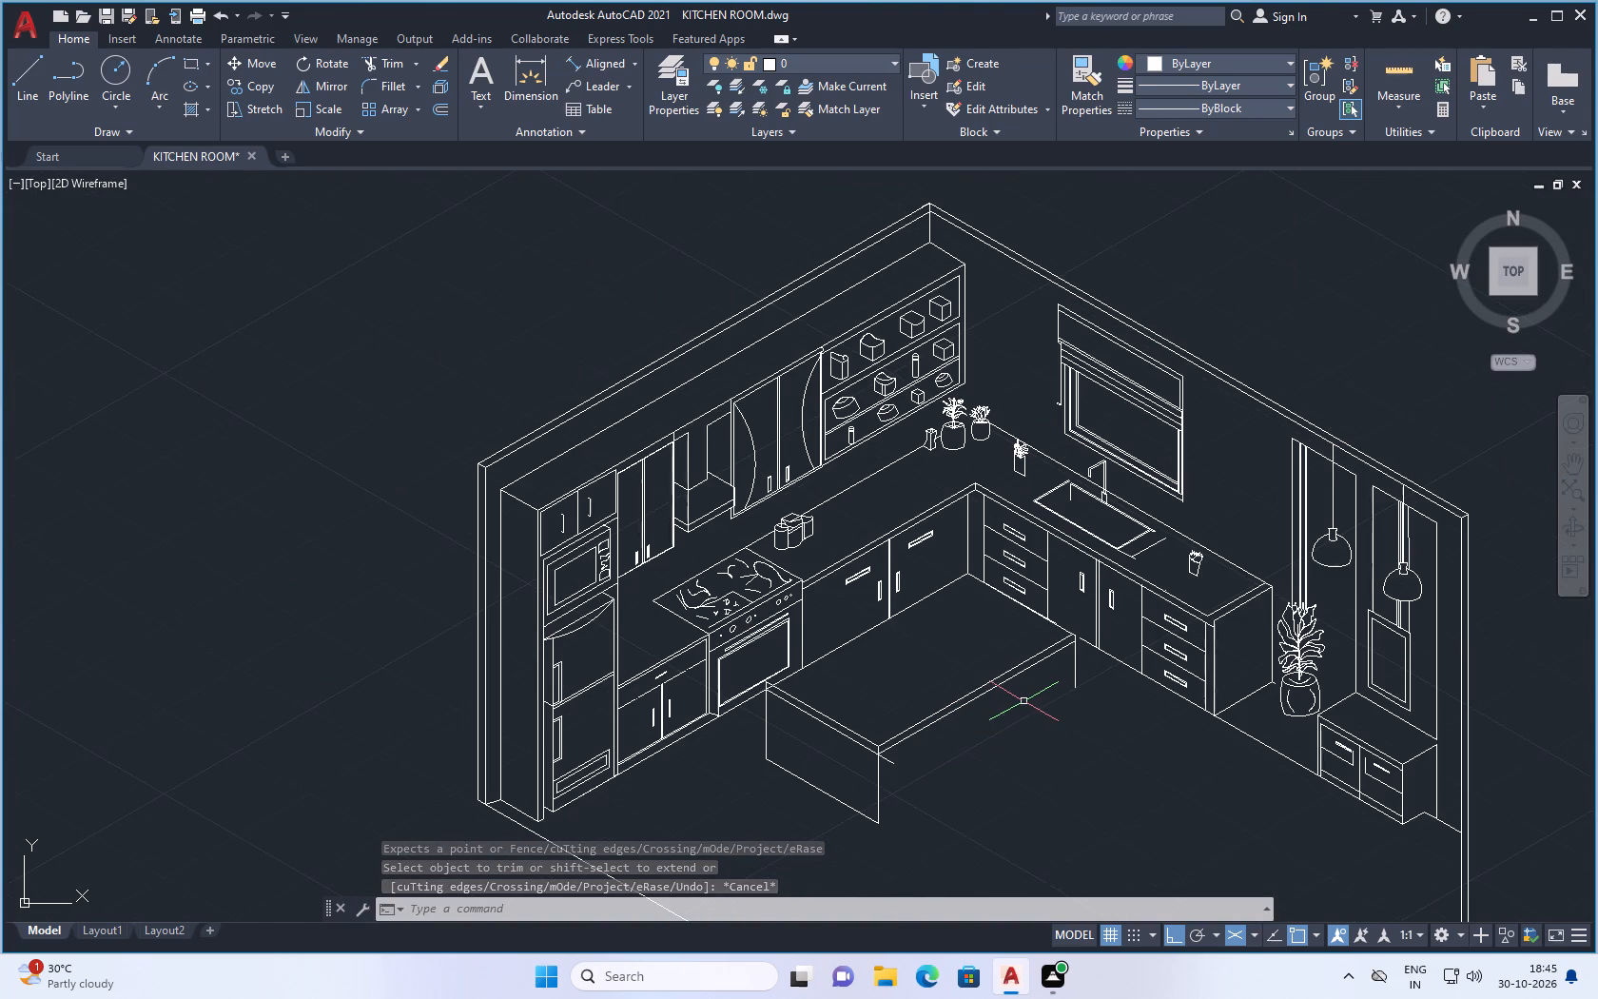
pyautogui.click(29, 75)
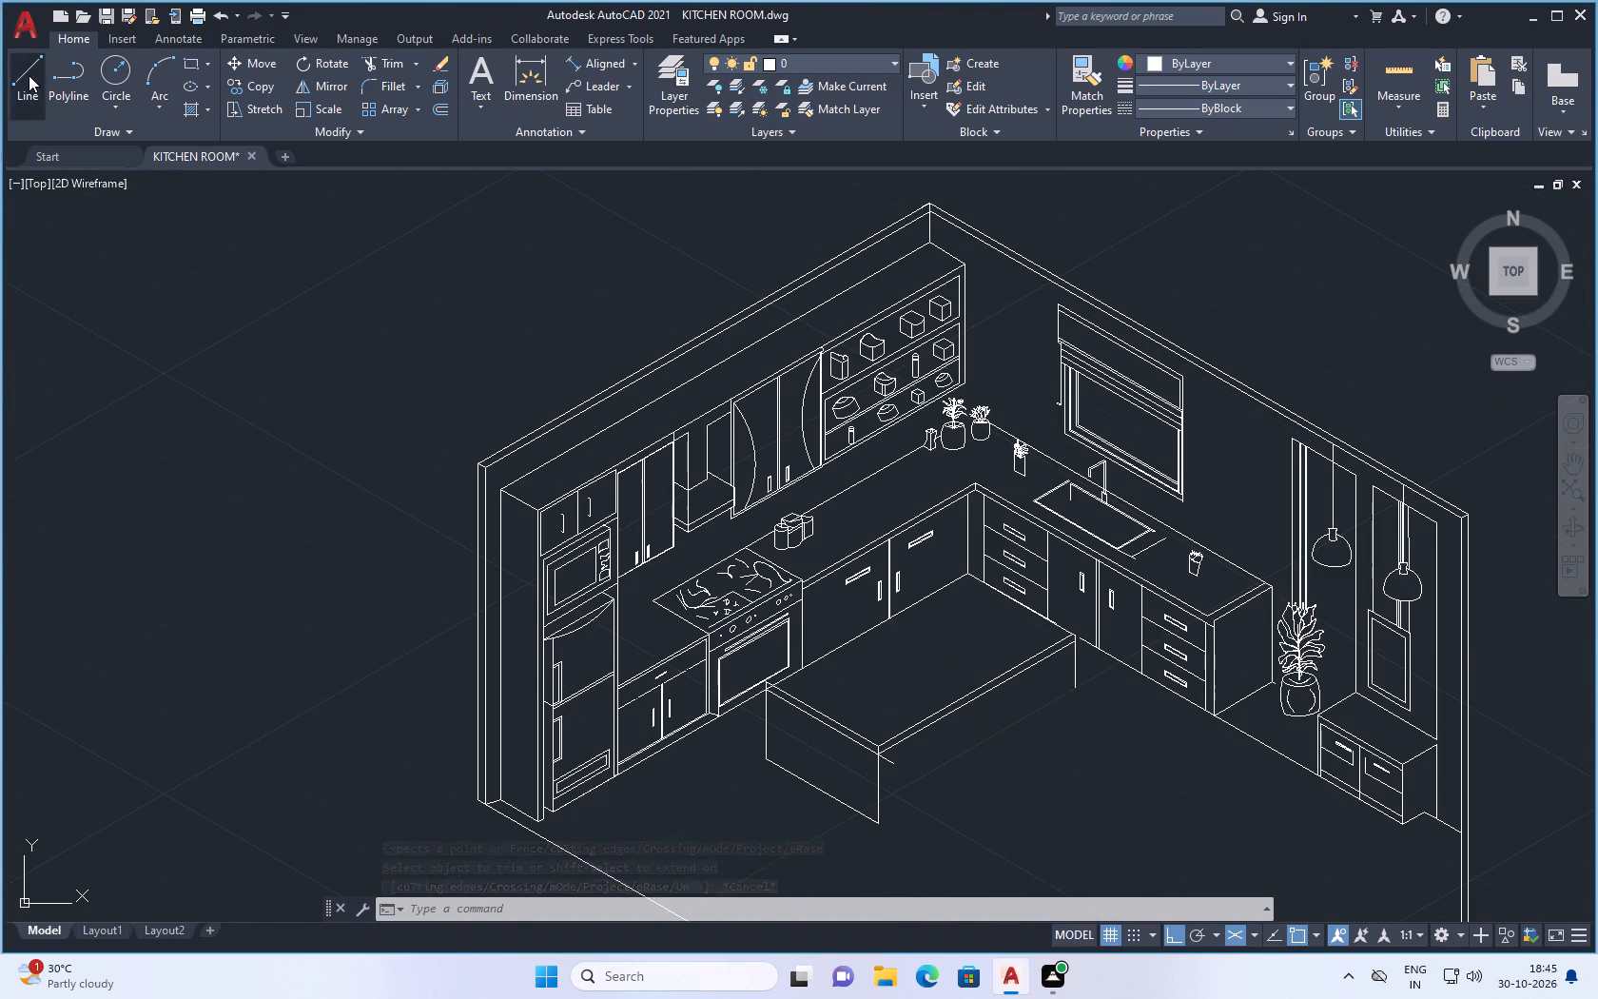
pyautogui.scroll(5, 1062, 668)
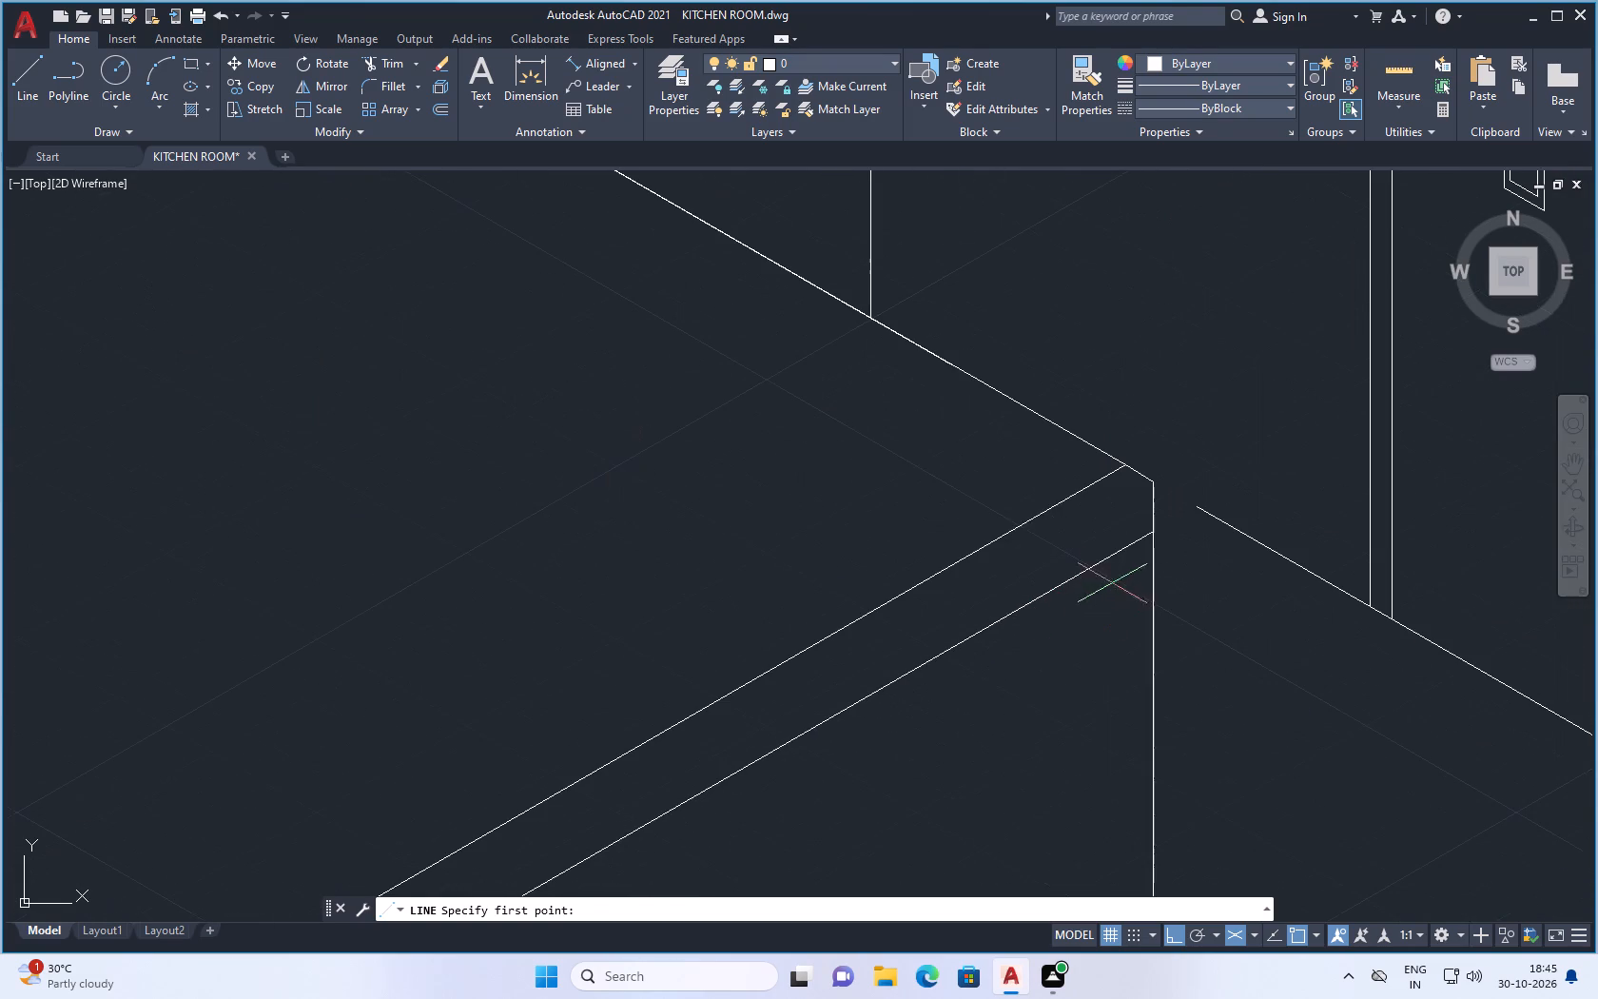
pyautogui.click(1119, 553)
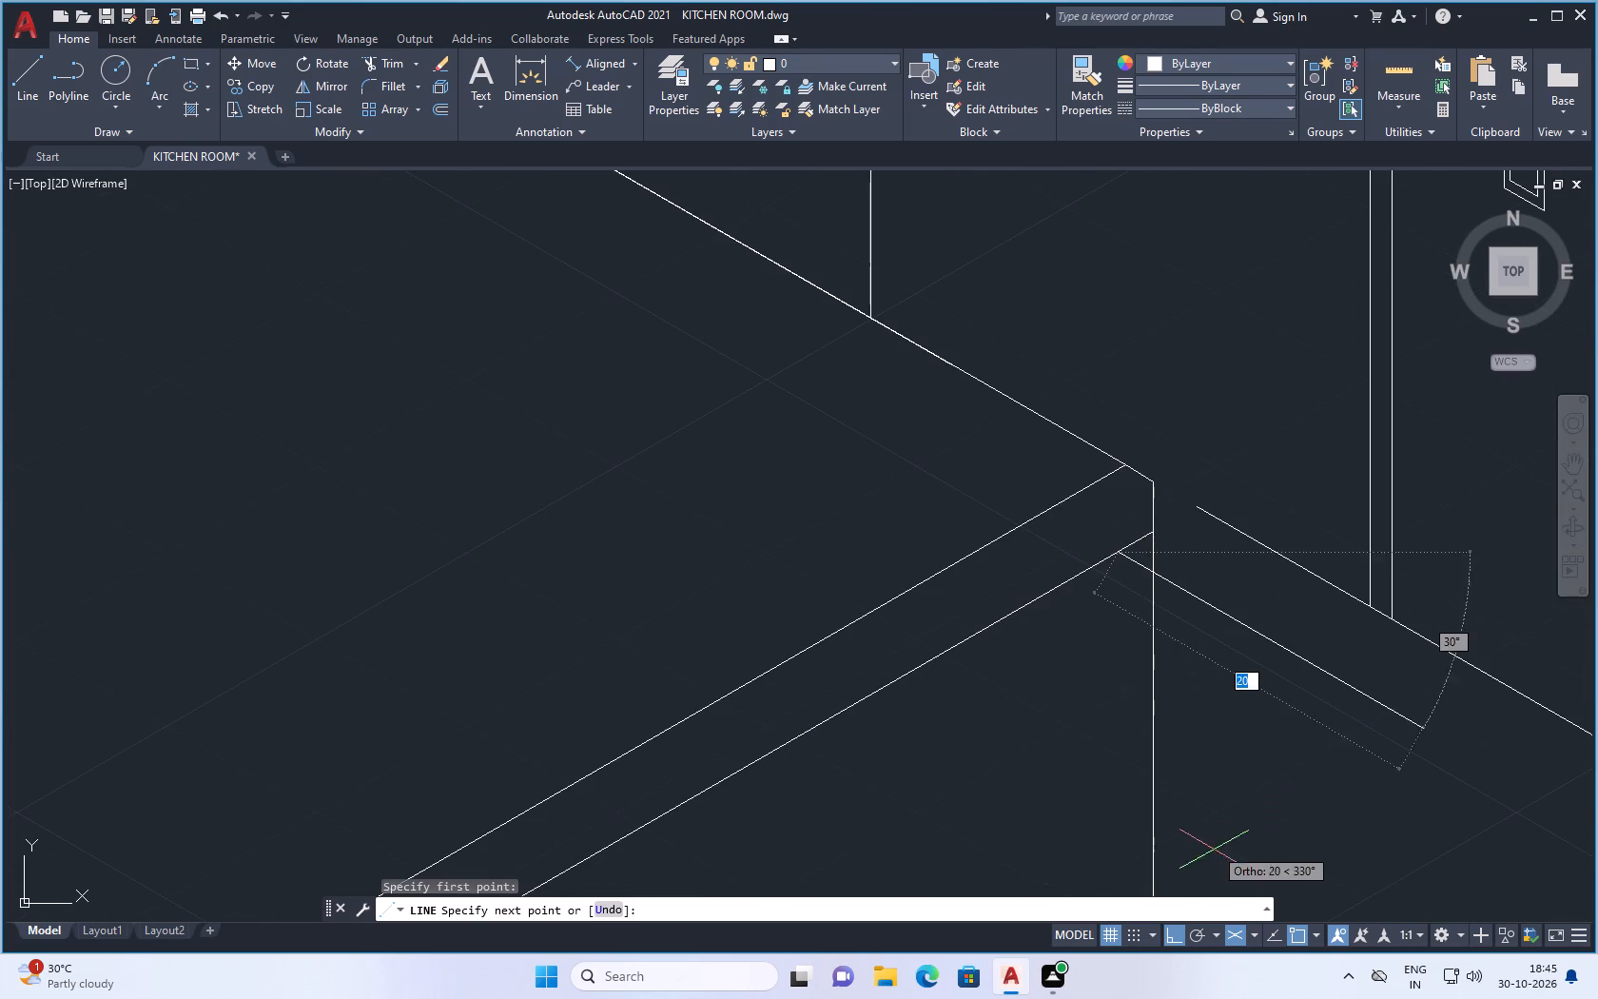
pyautogui.click(1255, 932)
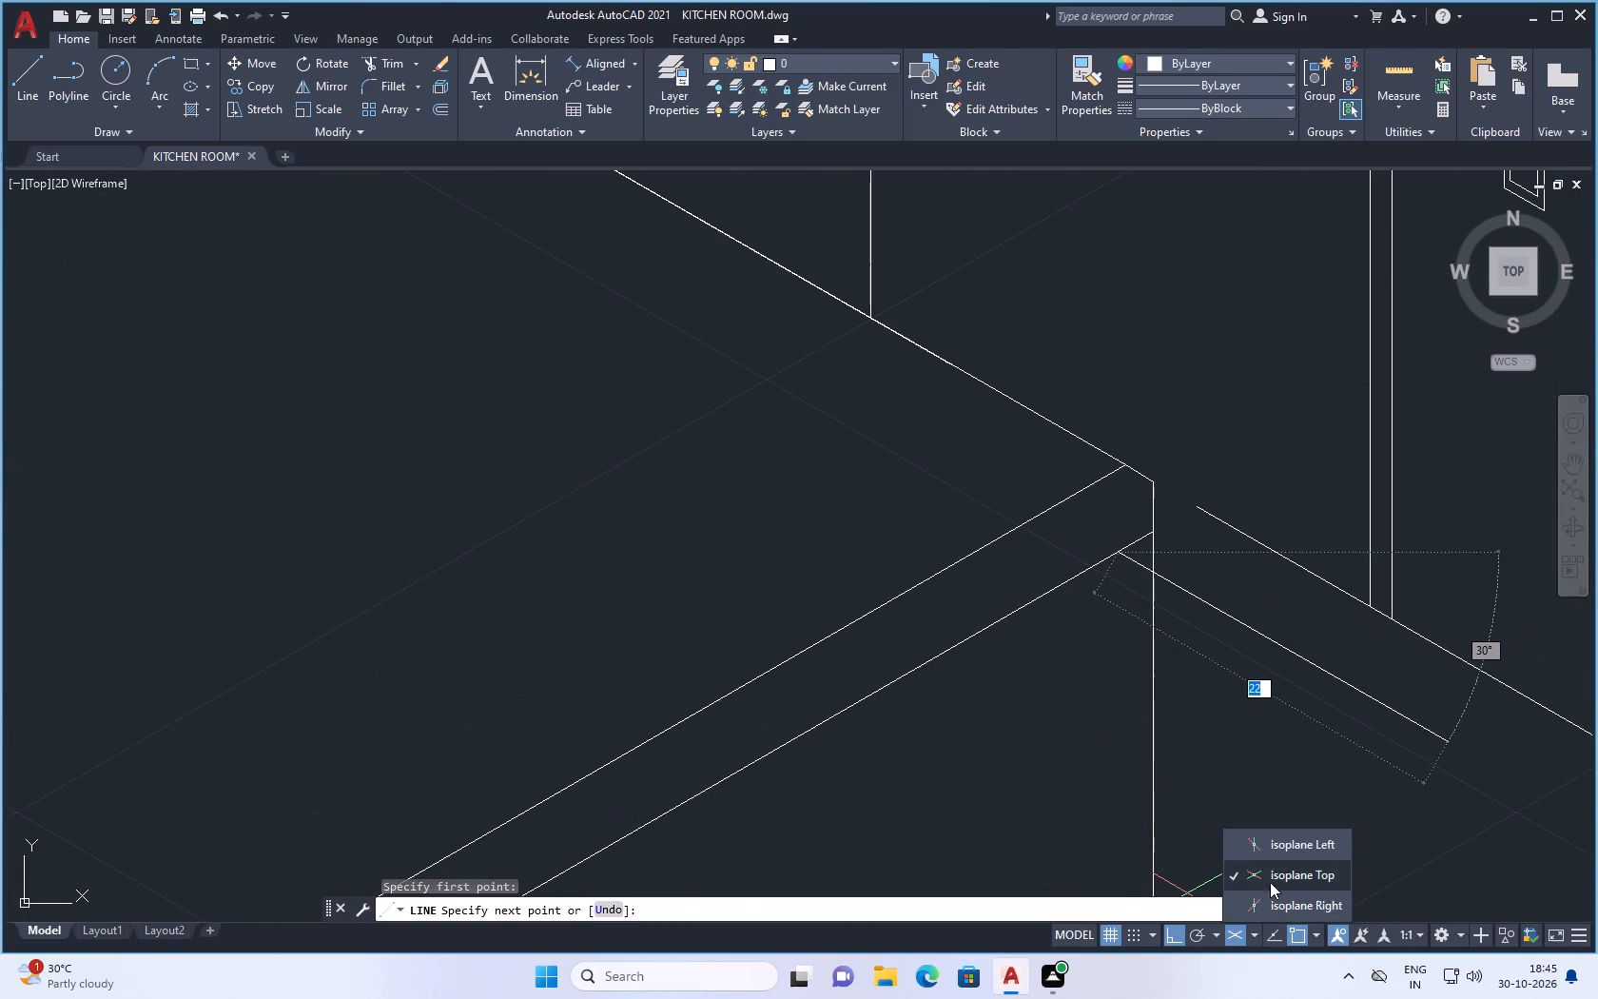
pyautogui.click(1272, 897)
pyautogui.scroll(-2, 1137, 720)
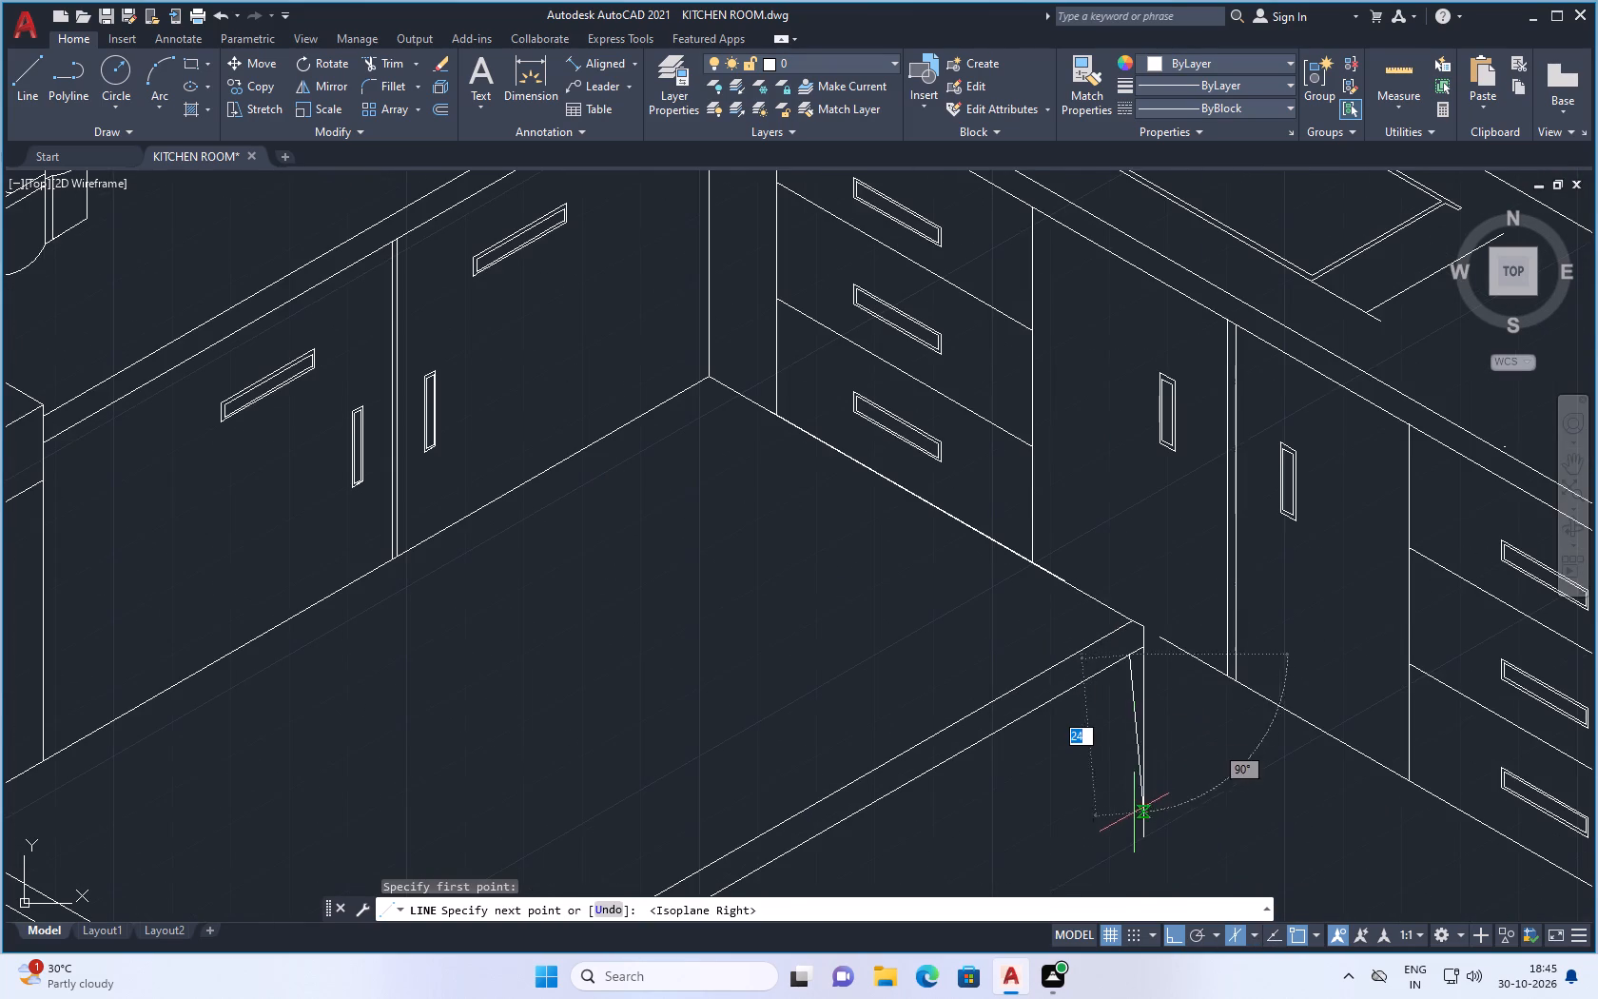
pyautogui.scroll(2, 1130, 834)
pyautogui.press('space')
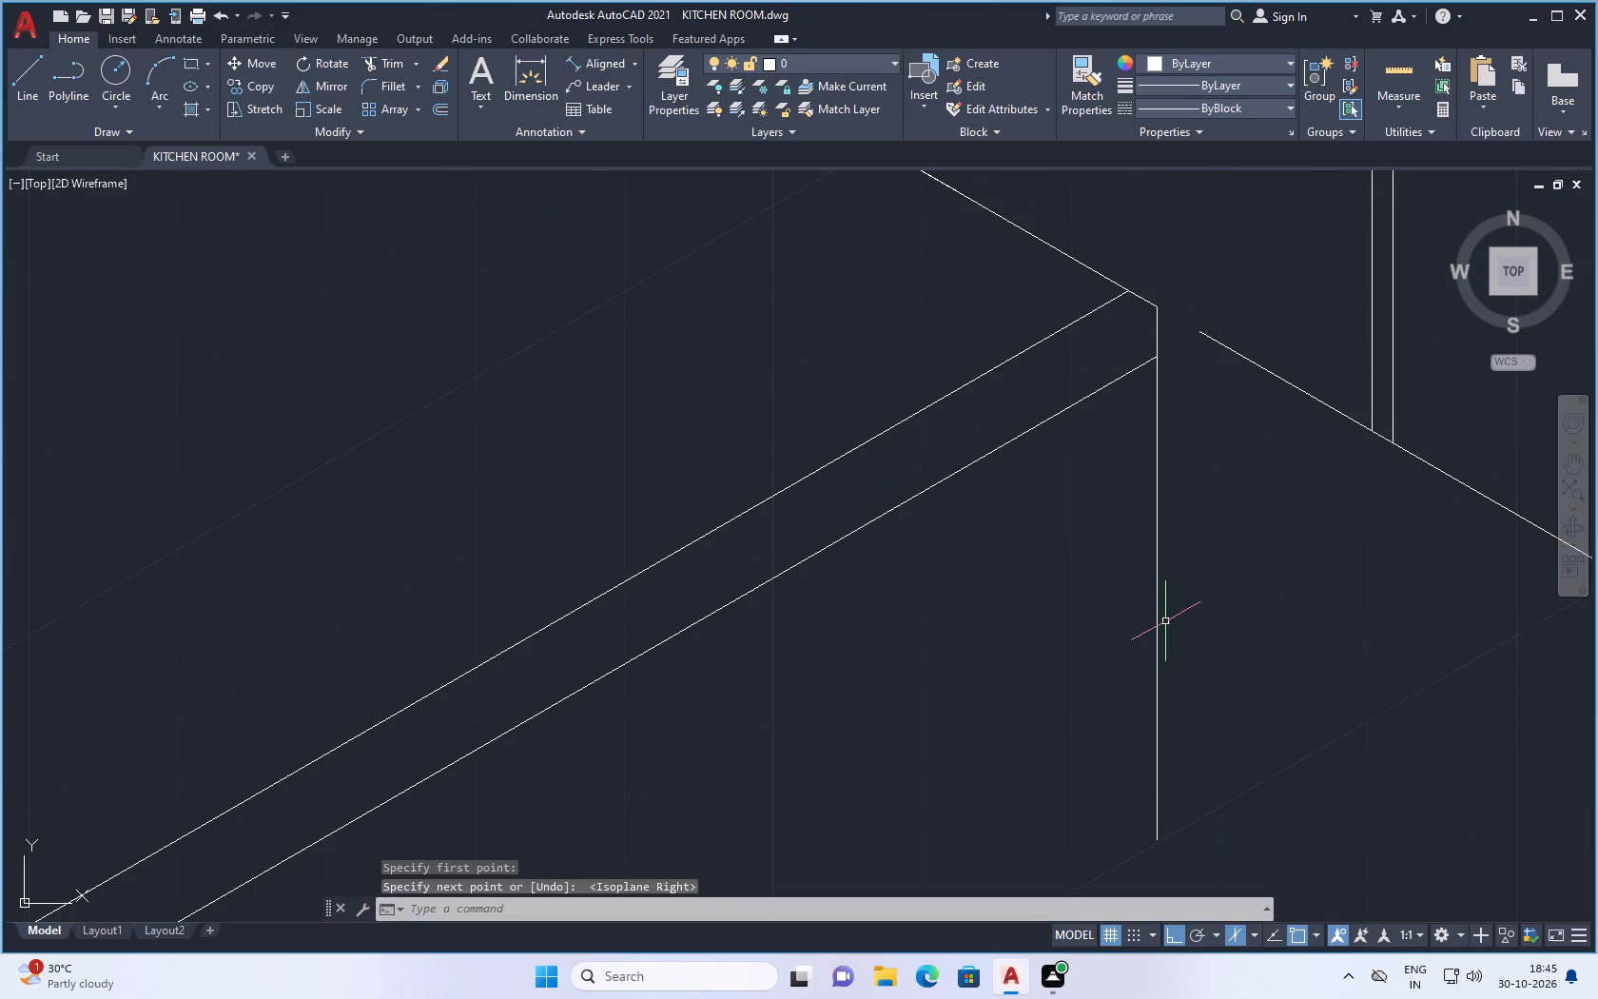
pyautogui.press('space')
pyautogui.click(1141, 369)
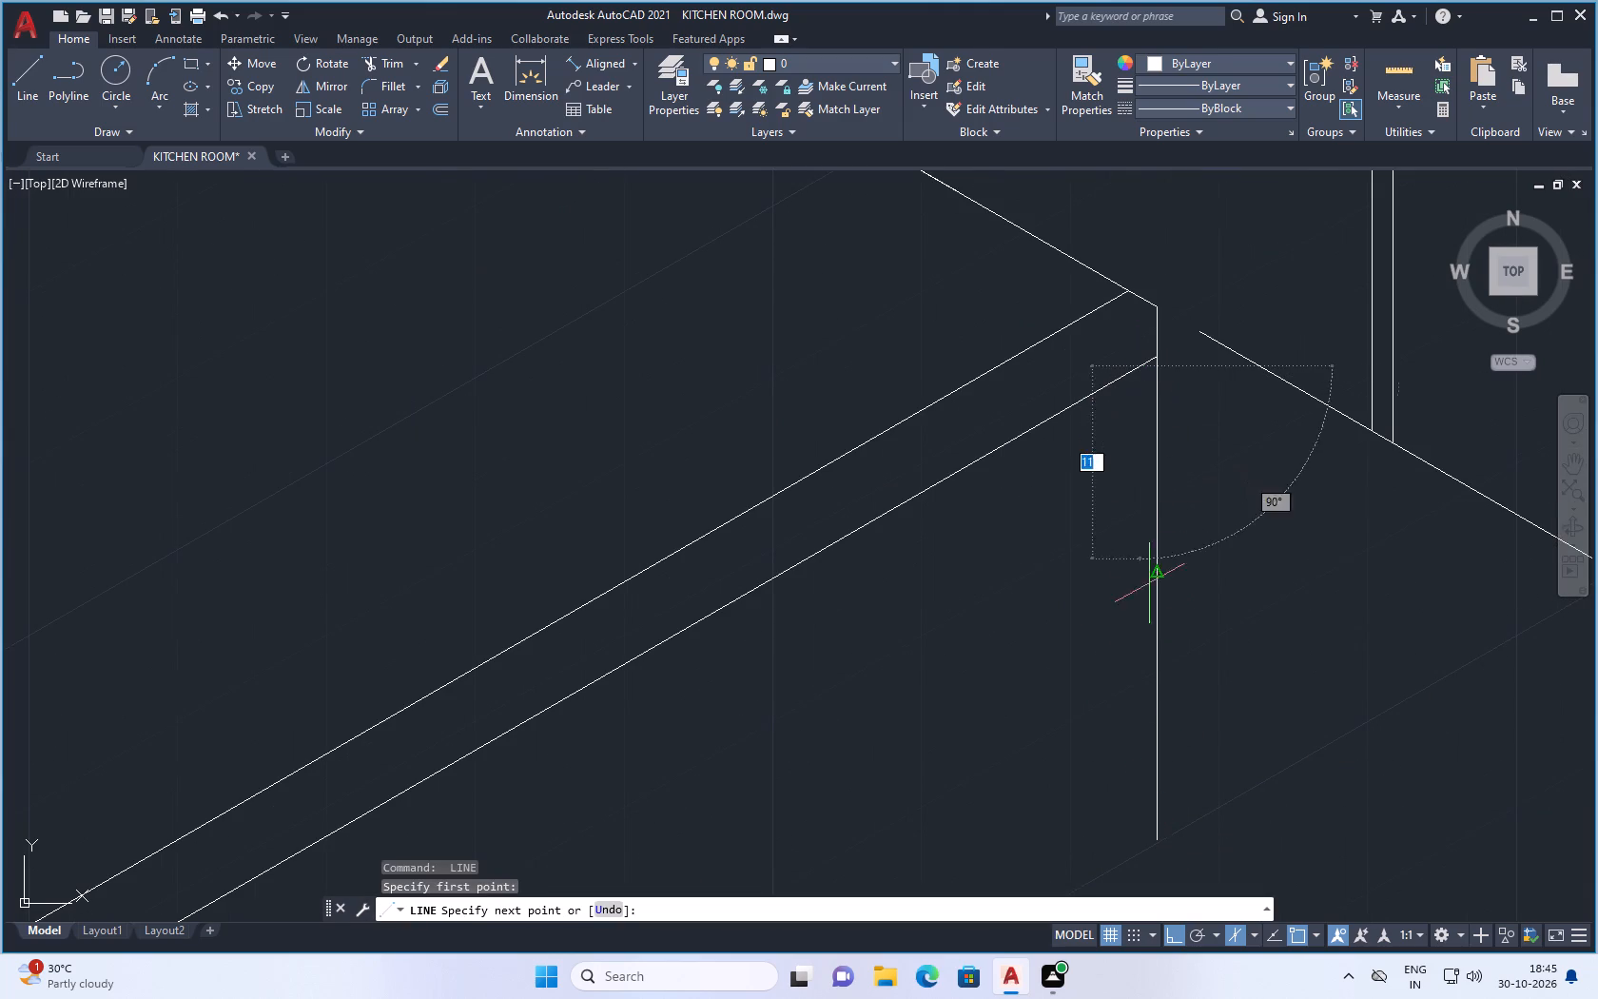
pyautogui.click(1144, 853)
pyautogui.press('space')
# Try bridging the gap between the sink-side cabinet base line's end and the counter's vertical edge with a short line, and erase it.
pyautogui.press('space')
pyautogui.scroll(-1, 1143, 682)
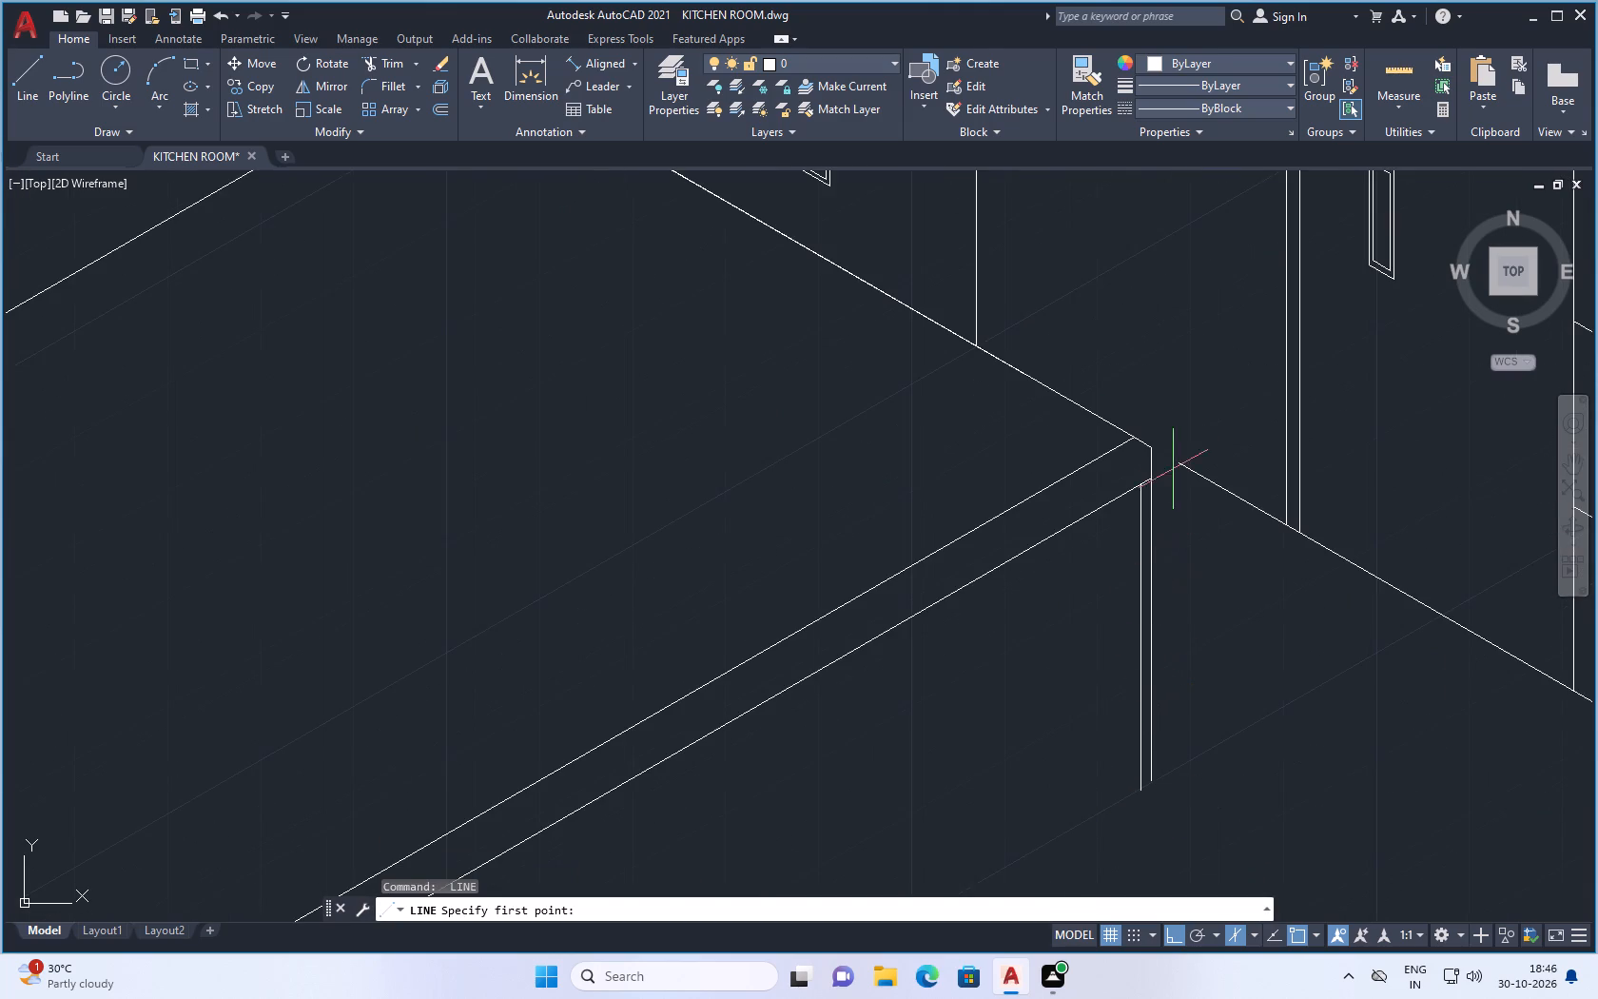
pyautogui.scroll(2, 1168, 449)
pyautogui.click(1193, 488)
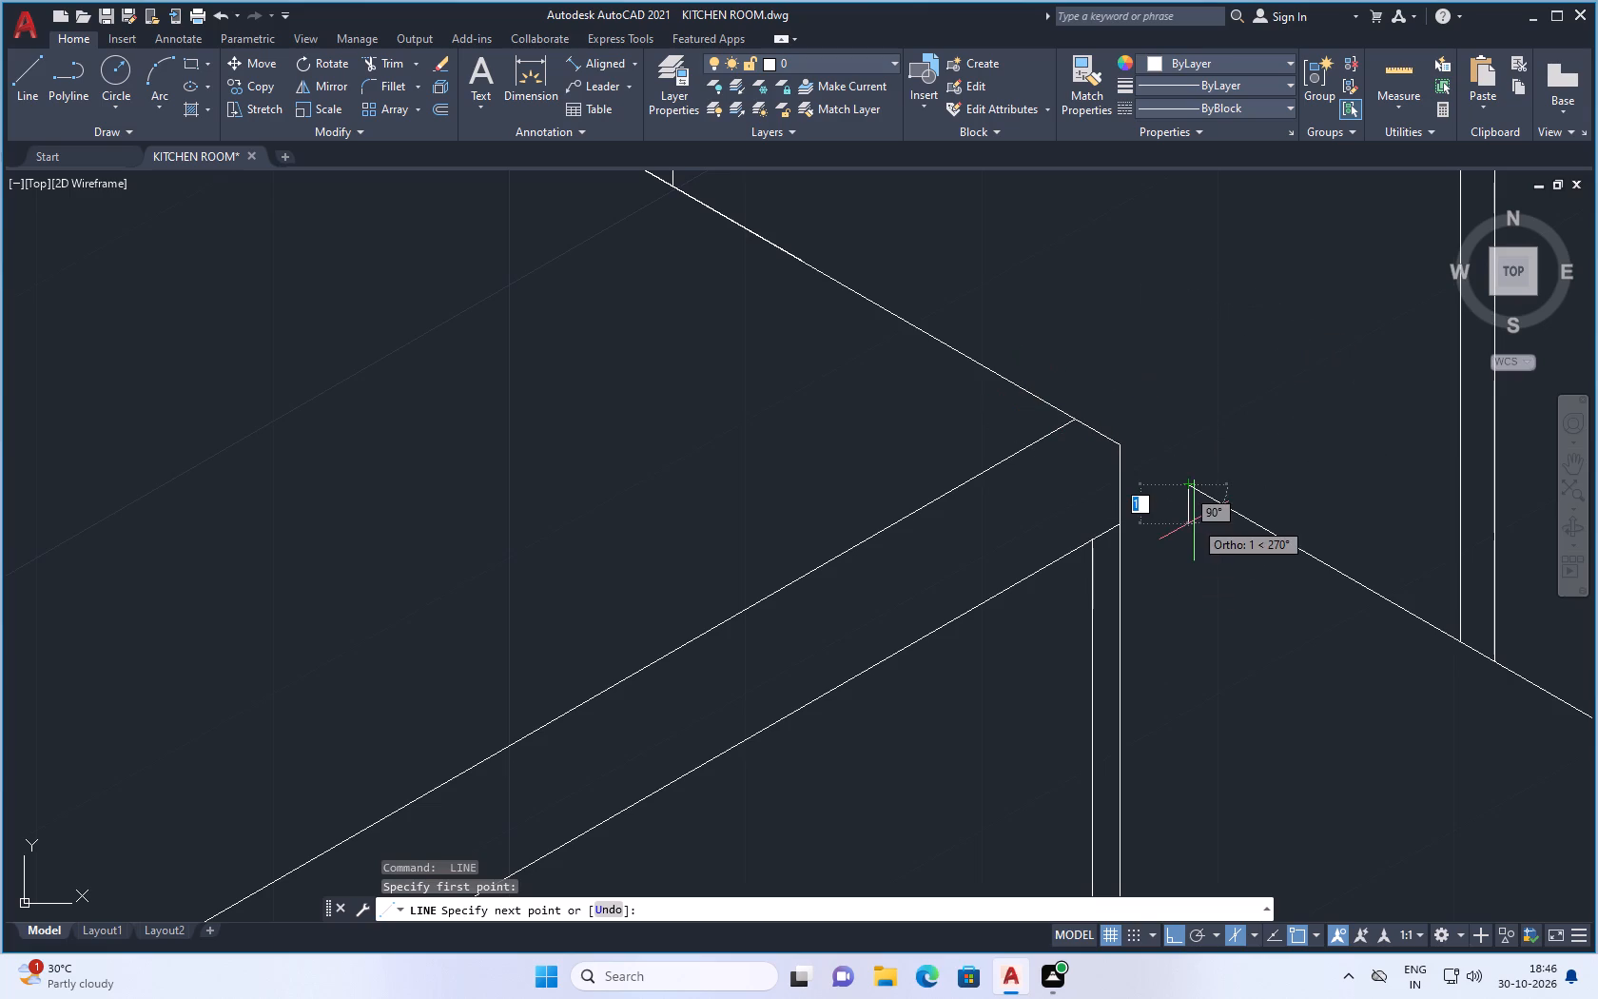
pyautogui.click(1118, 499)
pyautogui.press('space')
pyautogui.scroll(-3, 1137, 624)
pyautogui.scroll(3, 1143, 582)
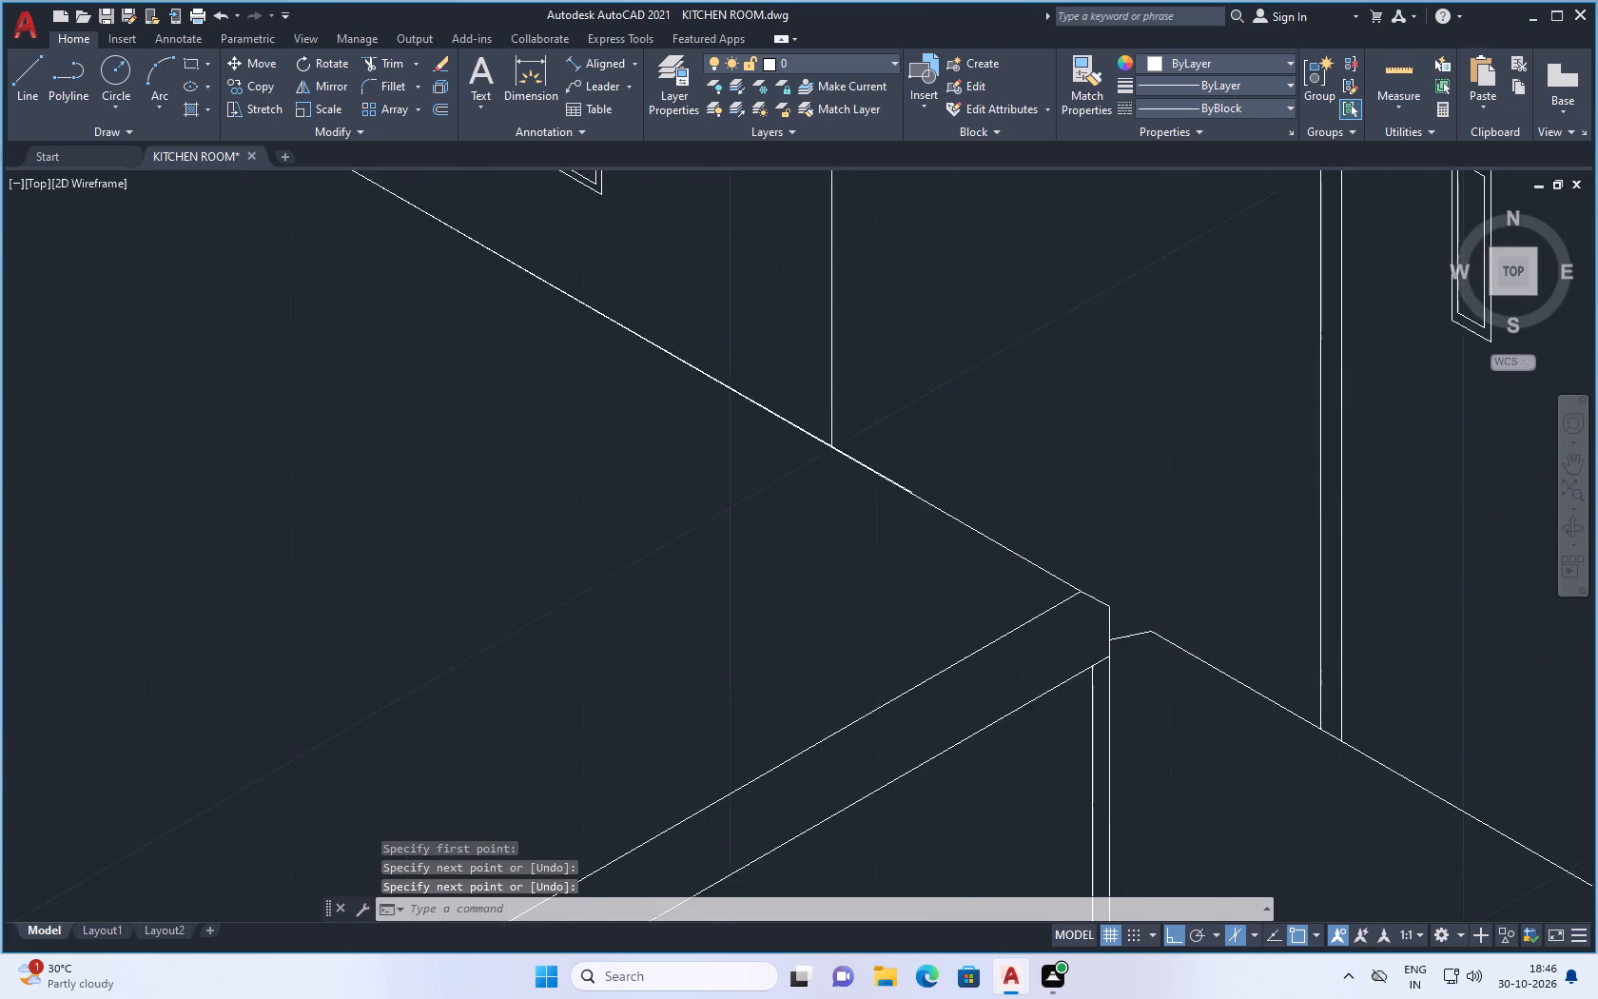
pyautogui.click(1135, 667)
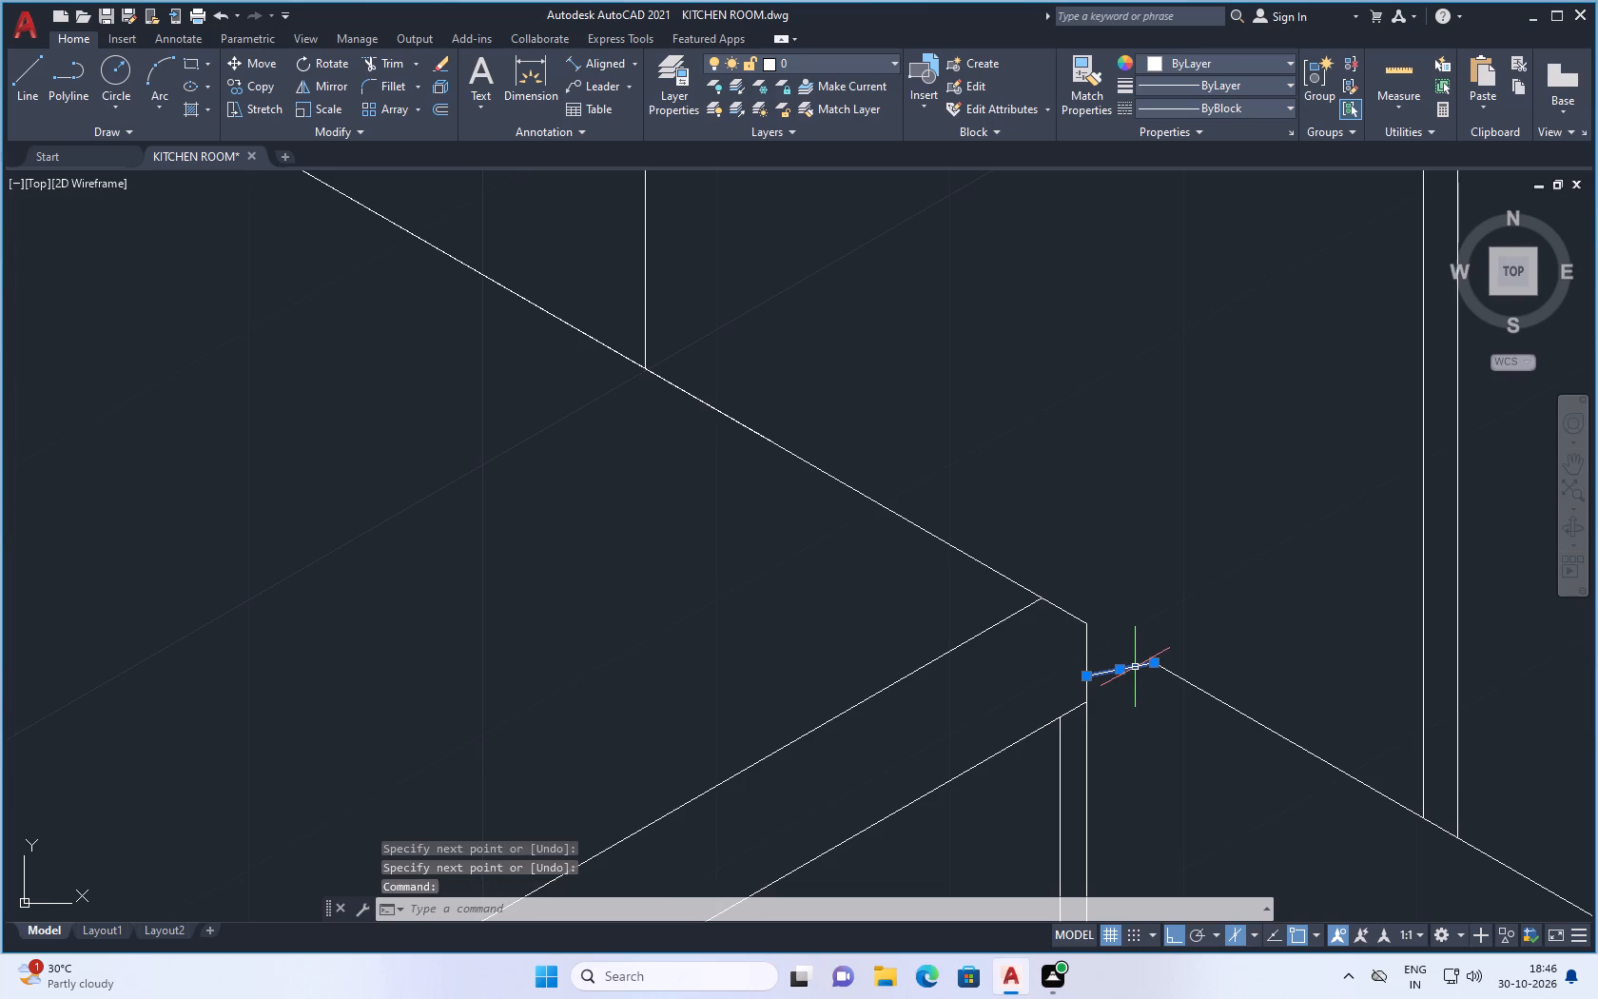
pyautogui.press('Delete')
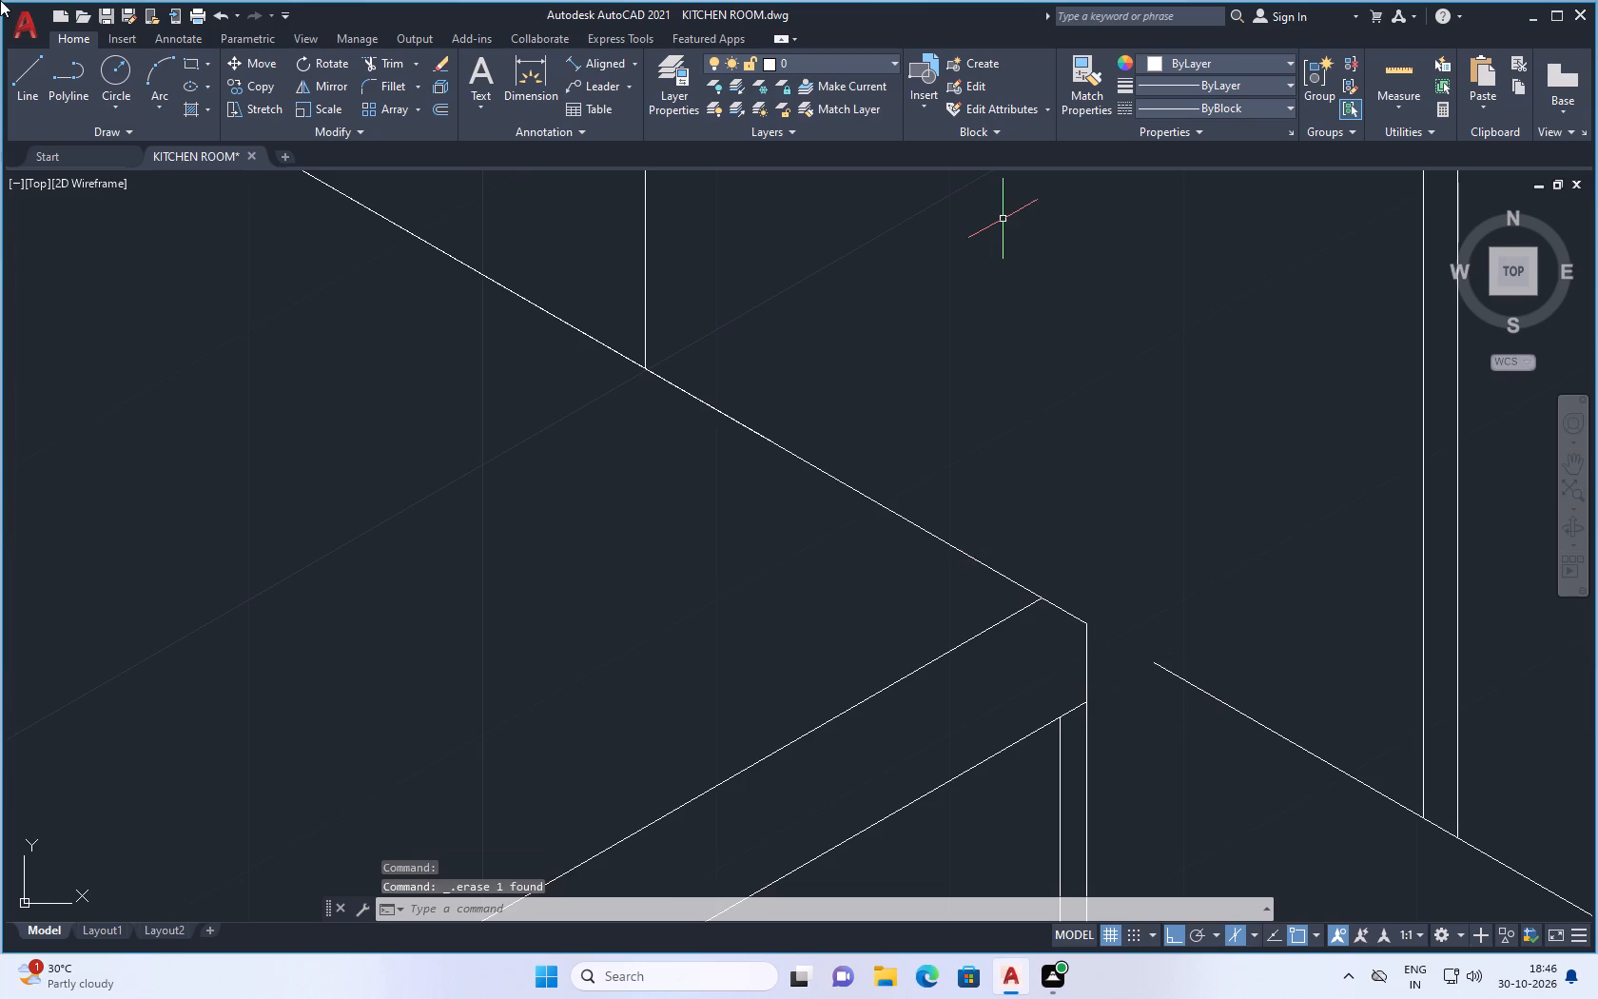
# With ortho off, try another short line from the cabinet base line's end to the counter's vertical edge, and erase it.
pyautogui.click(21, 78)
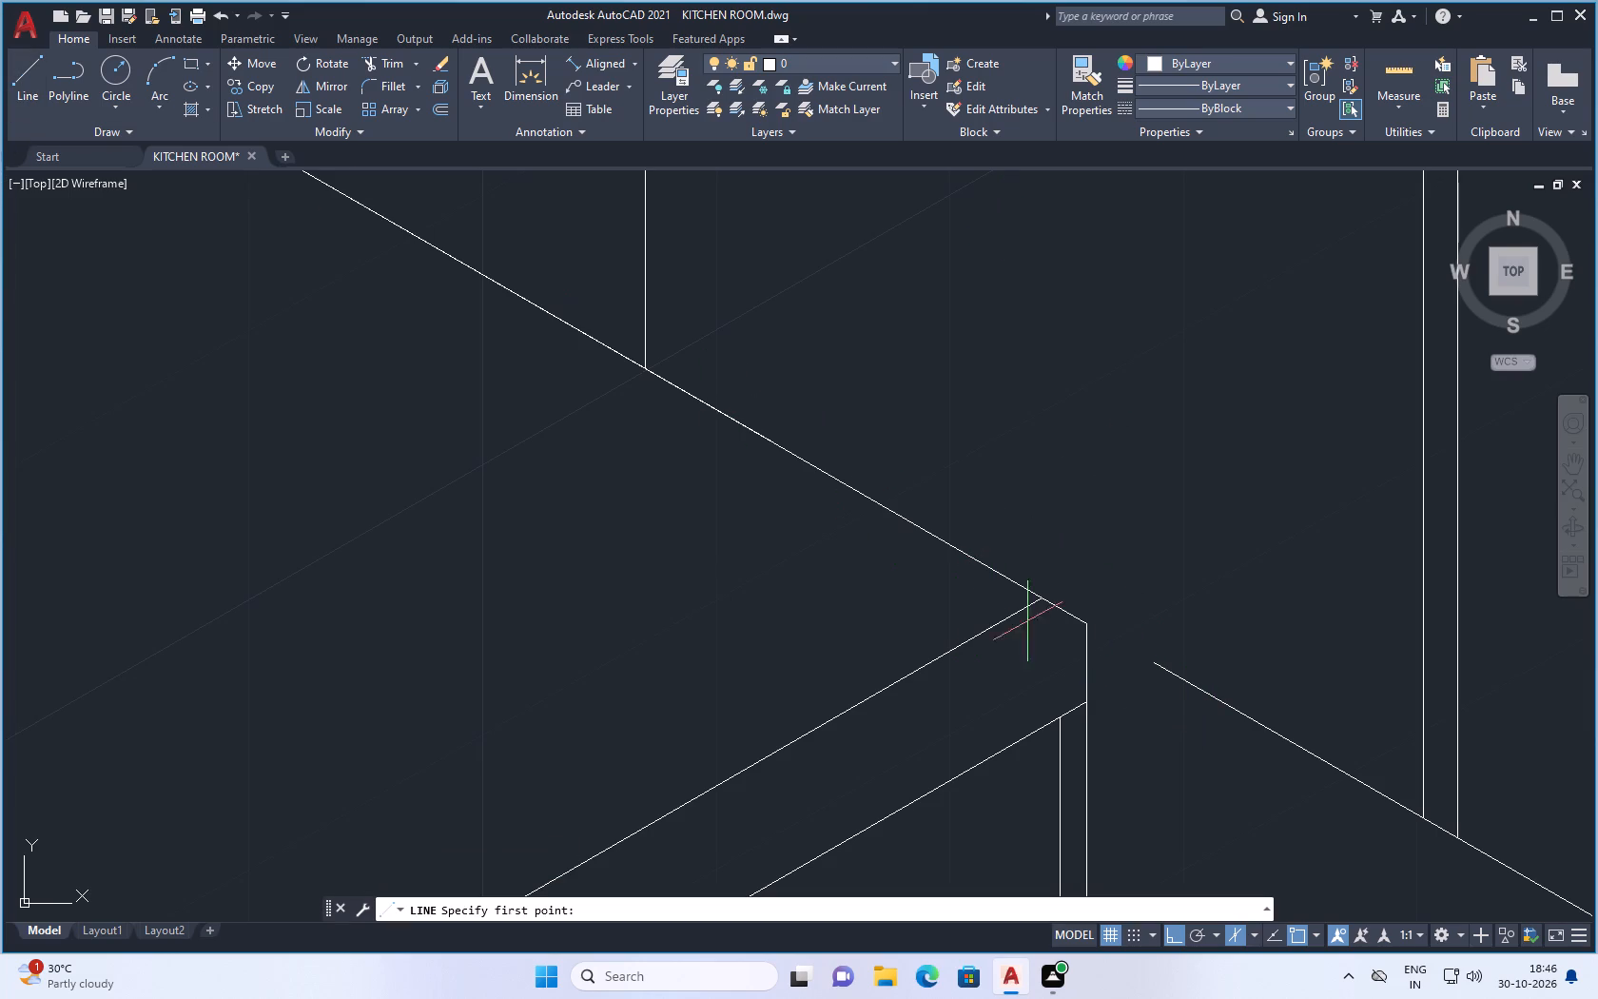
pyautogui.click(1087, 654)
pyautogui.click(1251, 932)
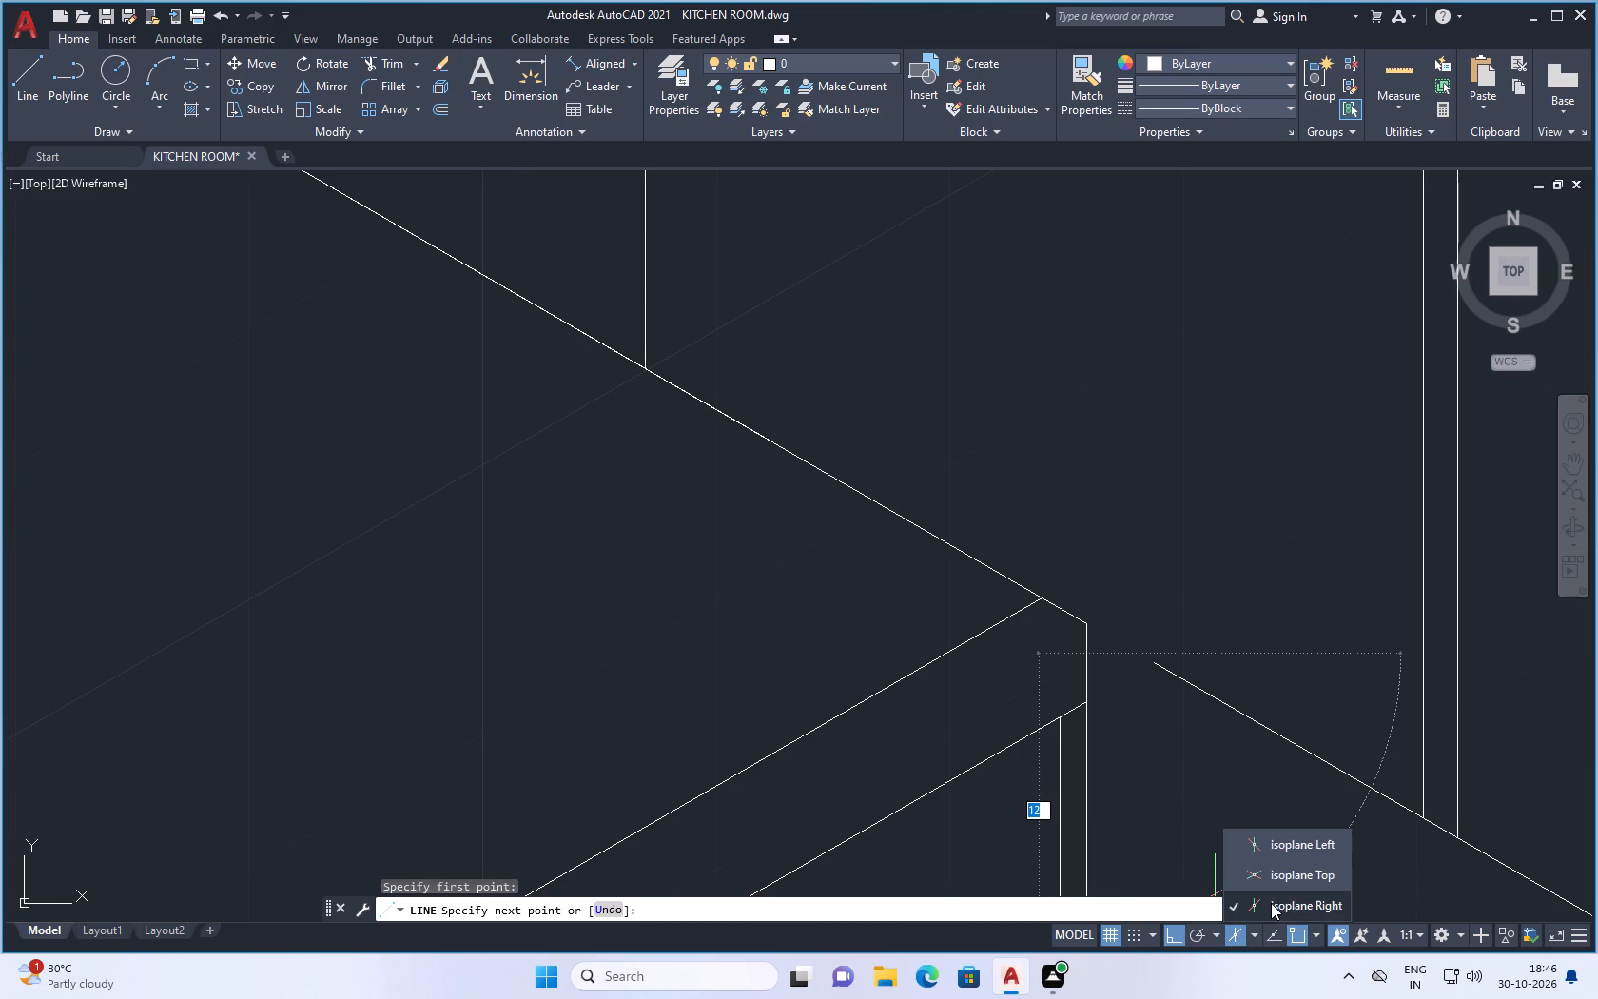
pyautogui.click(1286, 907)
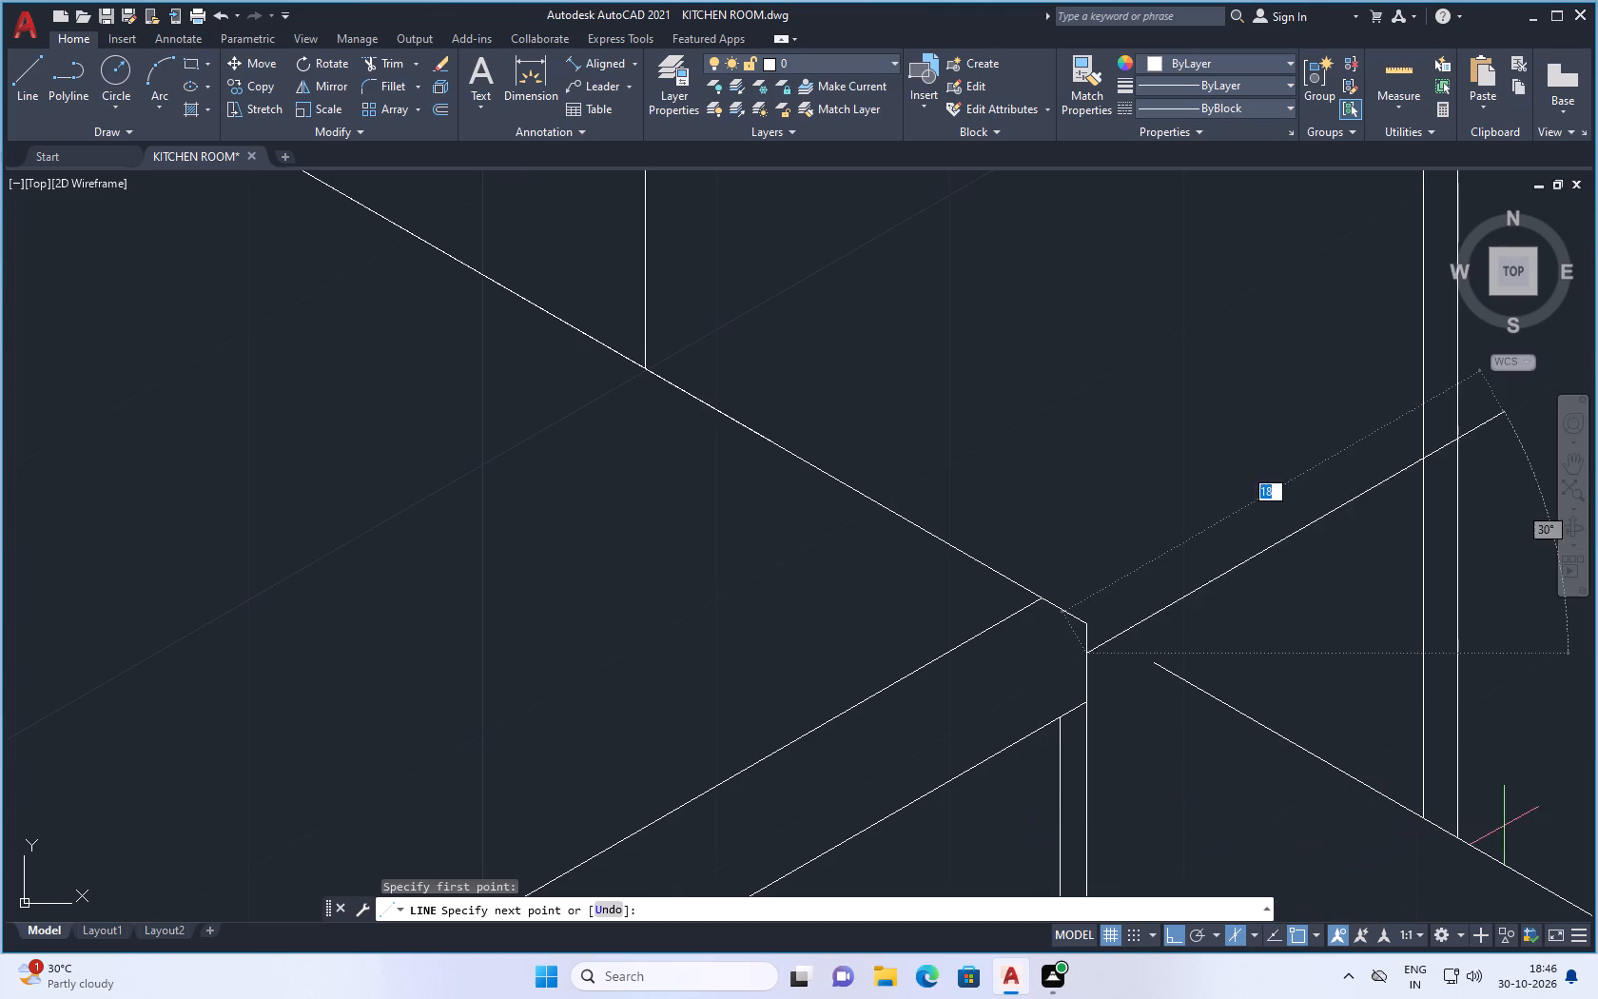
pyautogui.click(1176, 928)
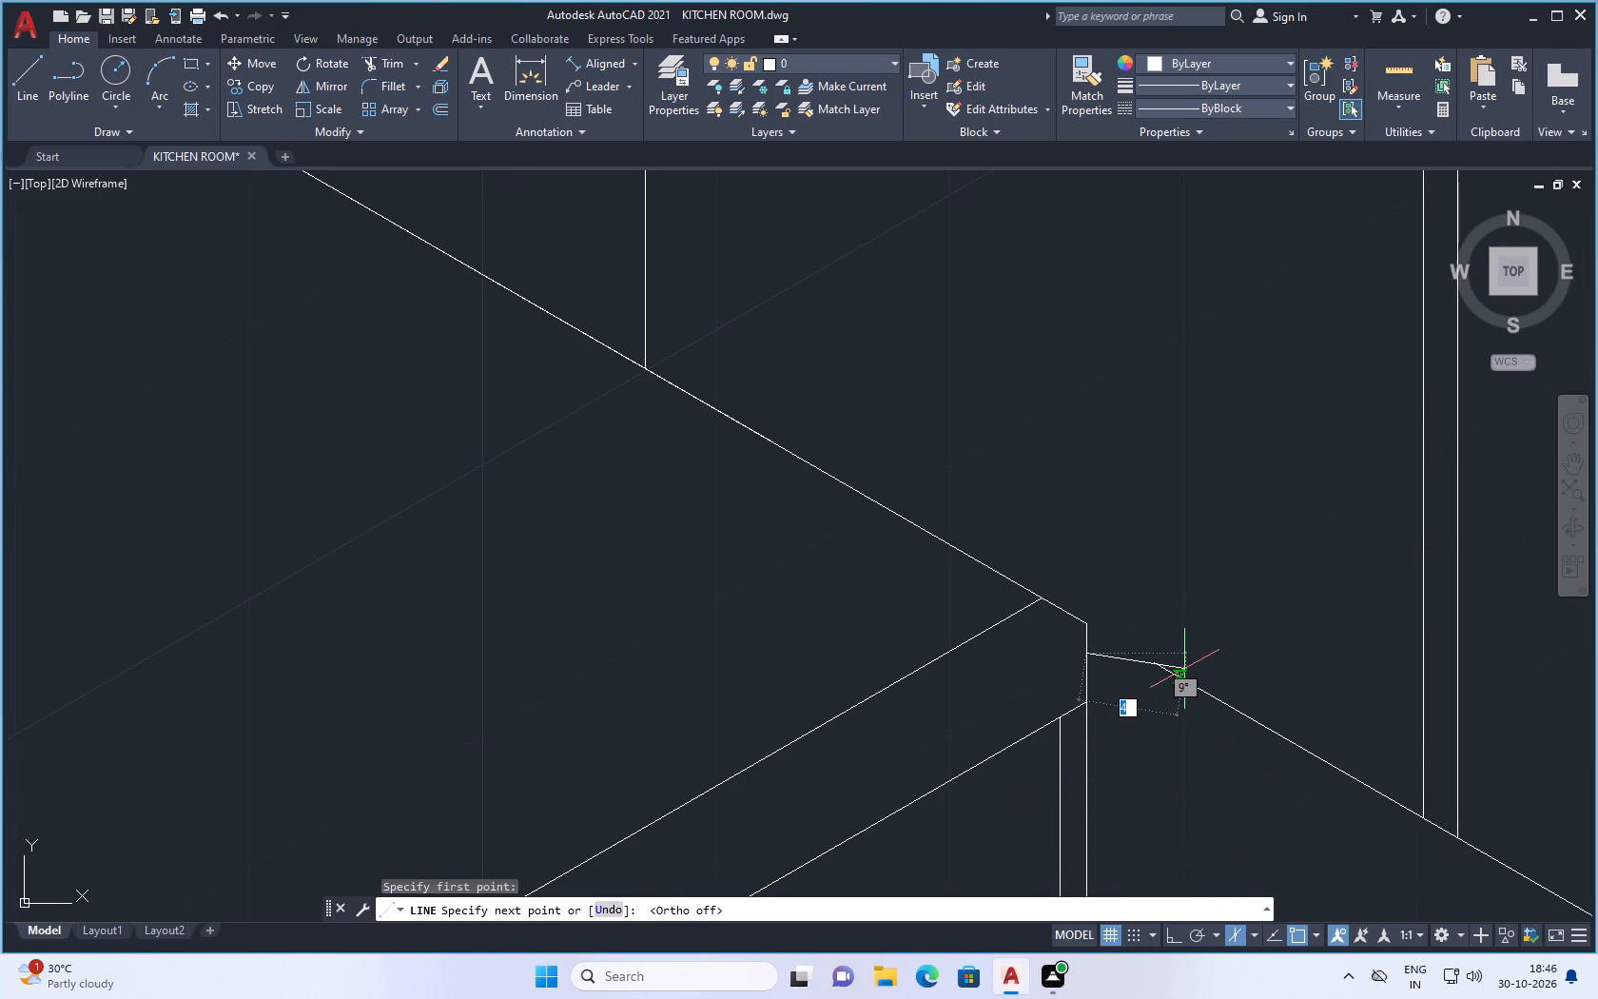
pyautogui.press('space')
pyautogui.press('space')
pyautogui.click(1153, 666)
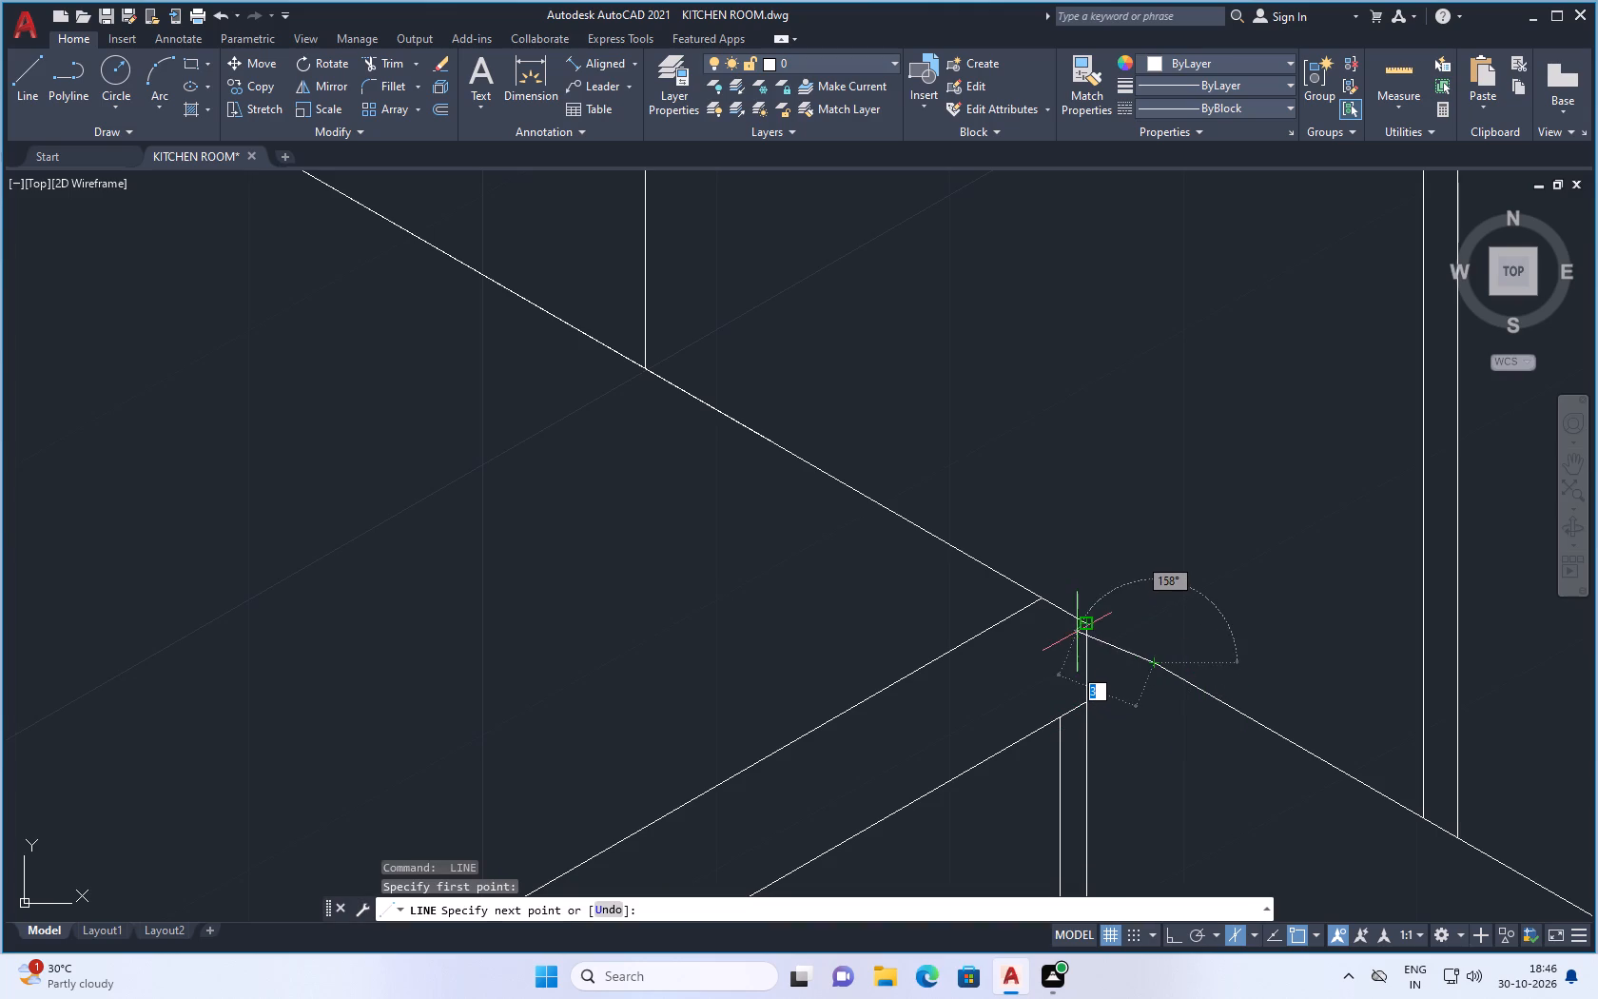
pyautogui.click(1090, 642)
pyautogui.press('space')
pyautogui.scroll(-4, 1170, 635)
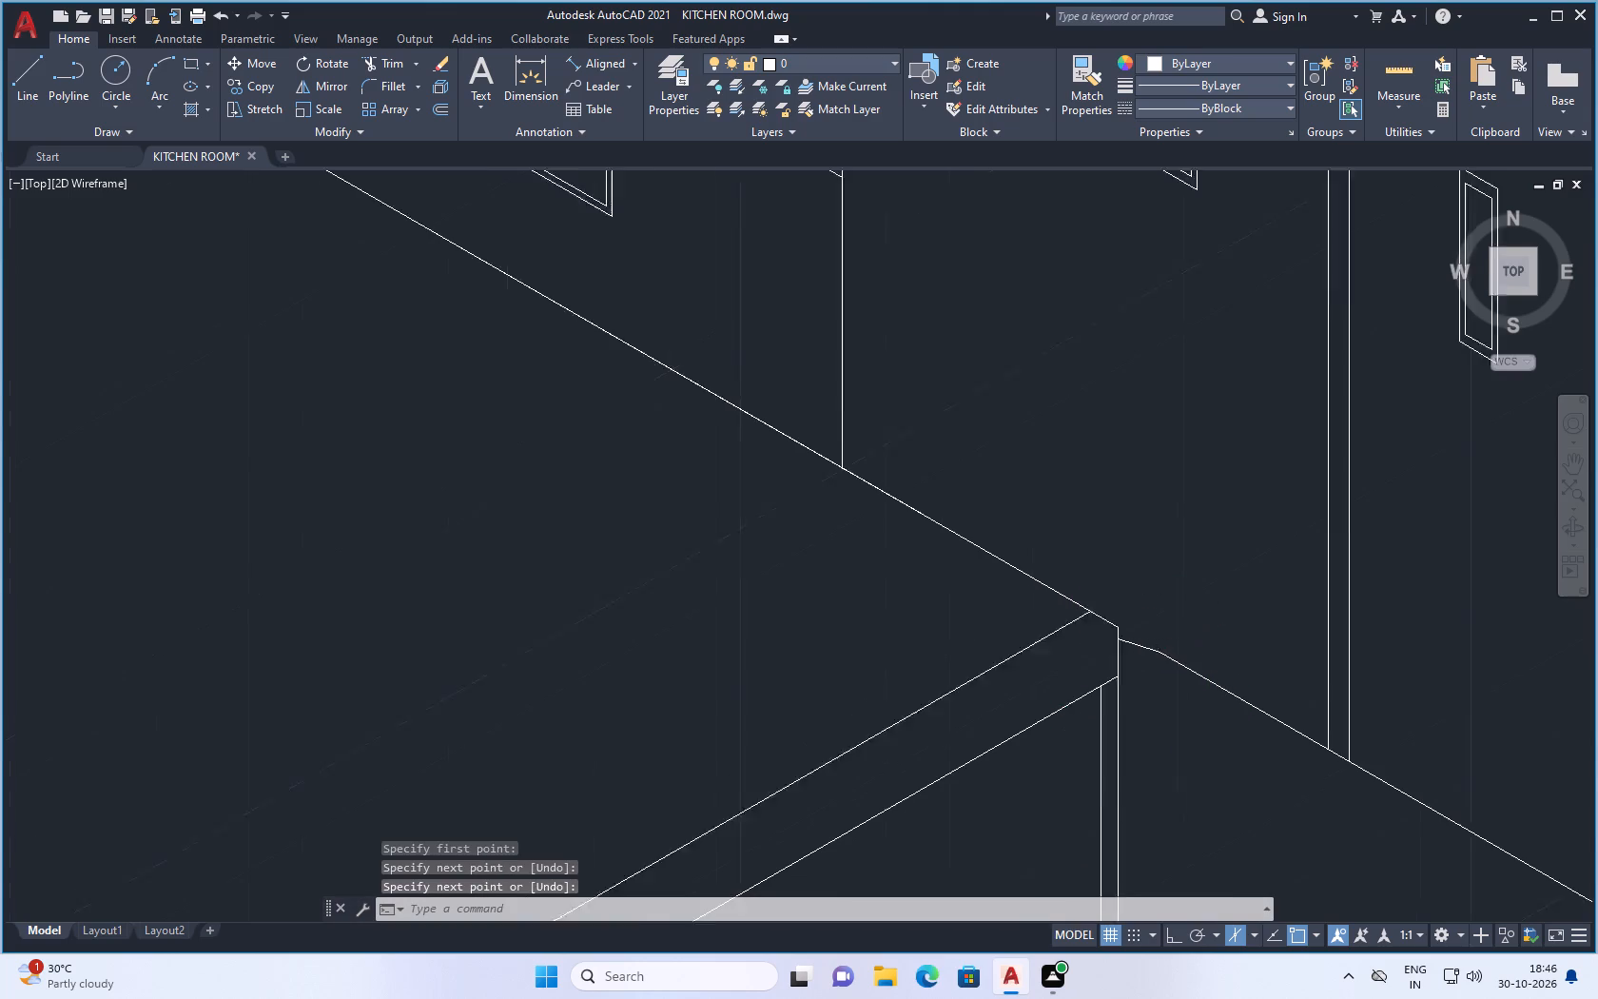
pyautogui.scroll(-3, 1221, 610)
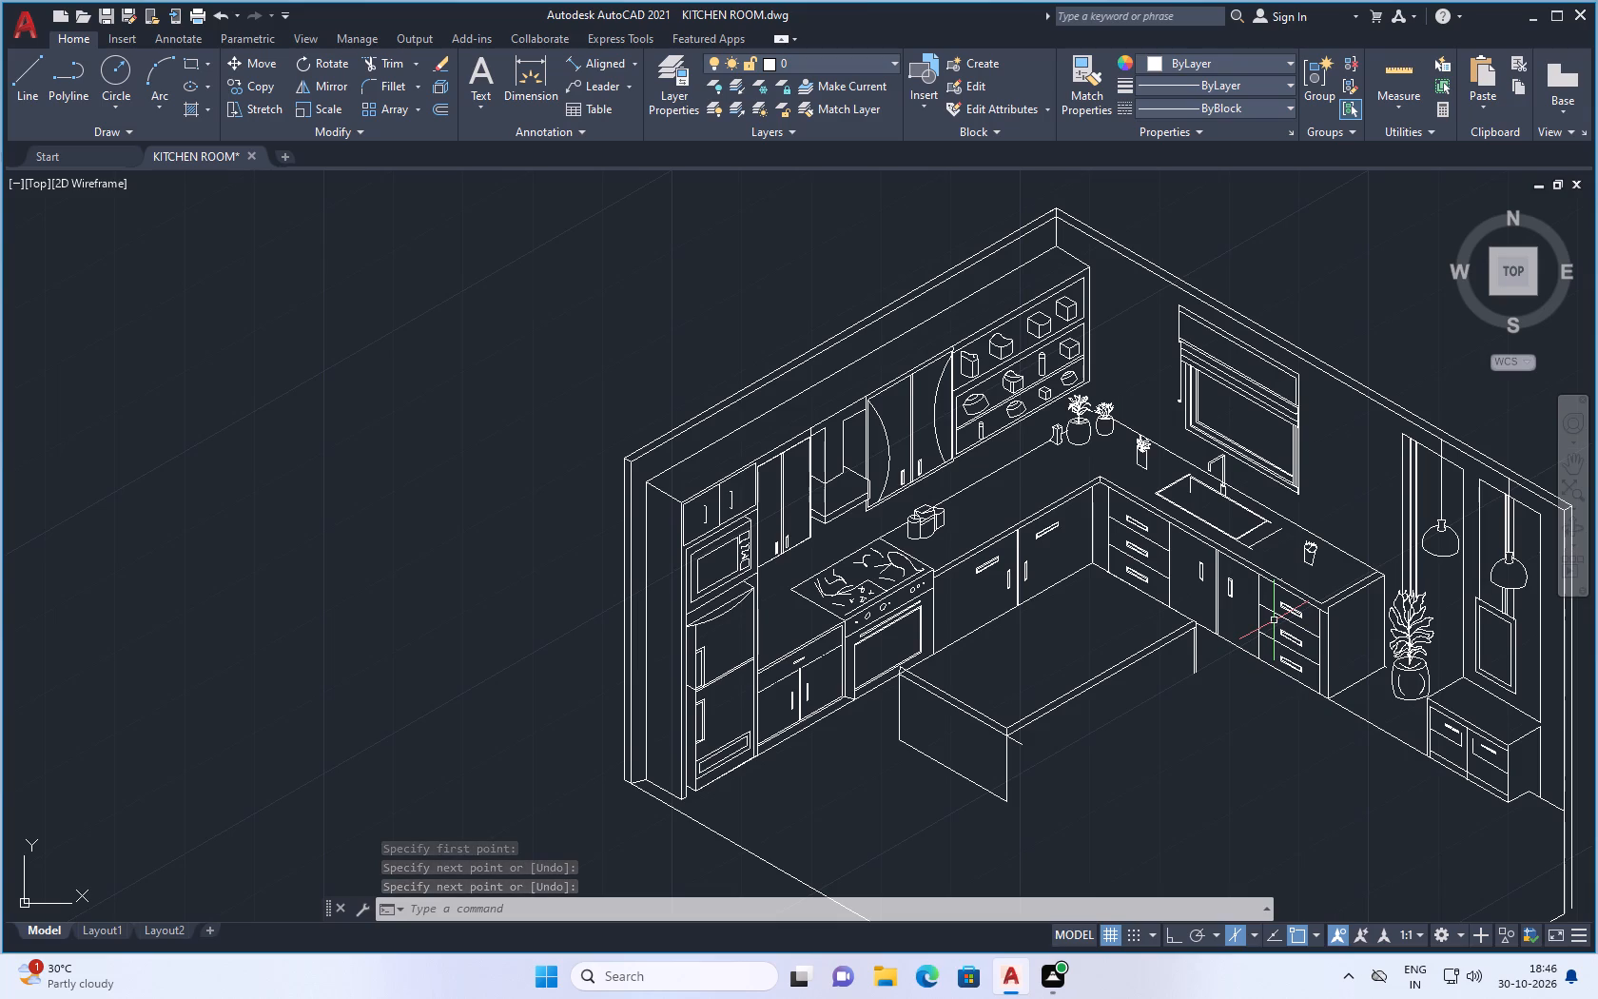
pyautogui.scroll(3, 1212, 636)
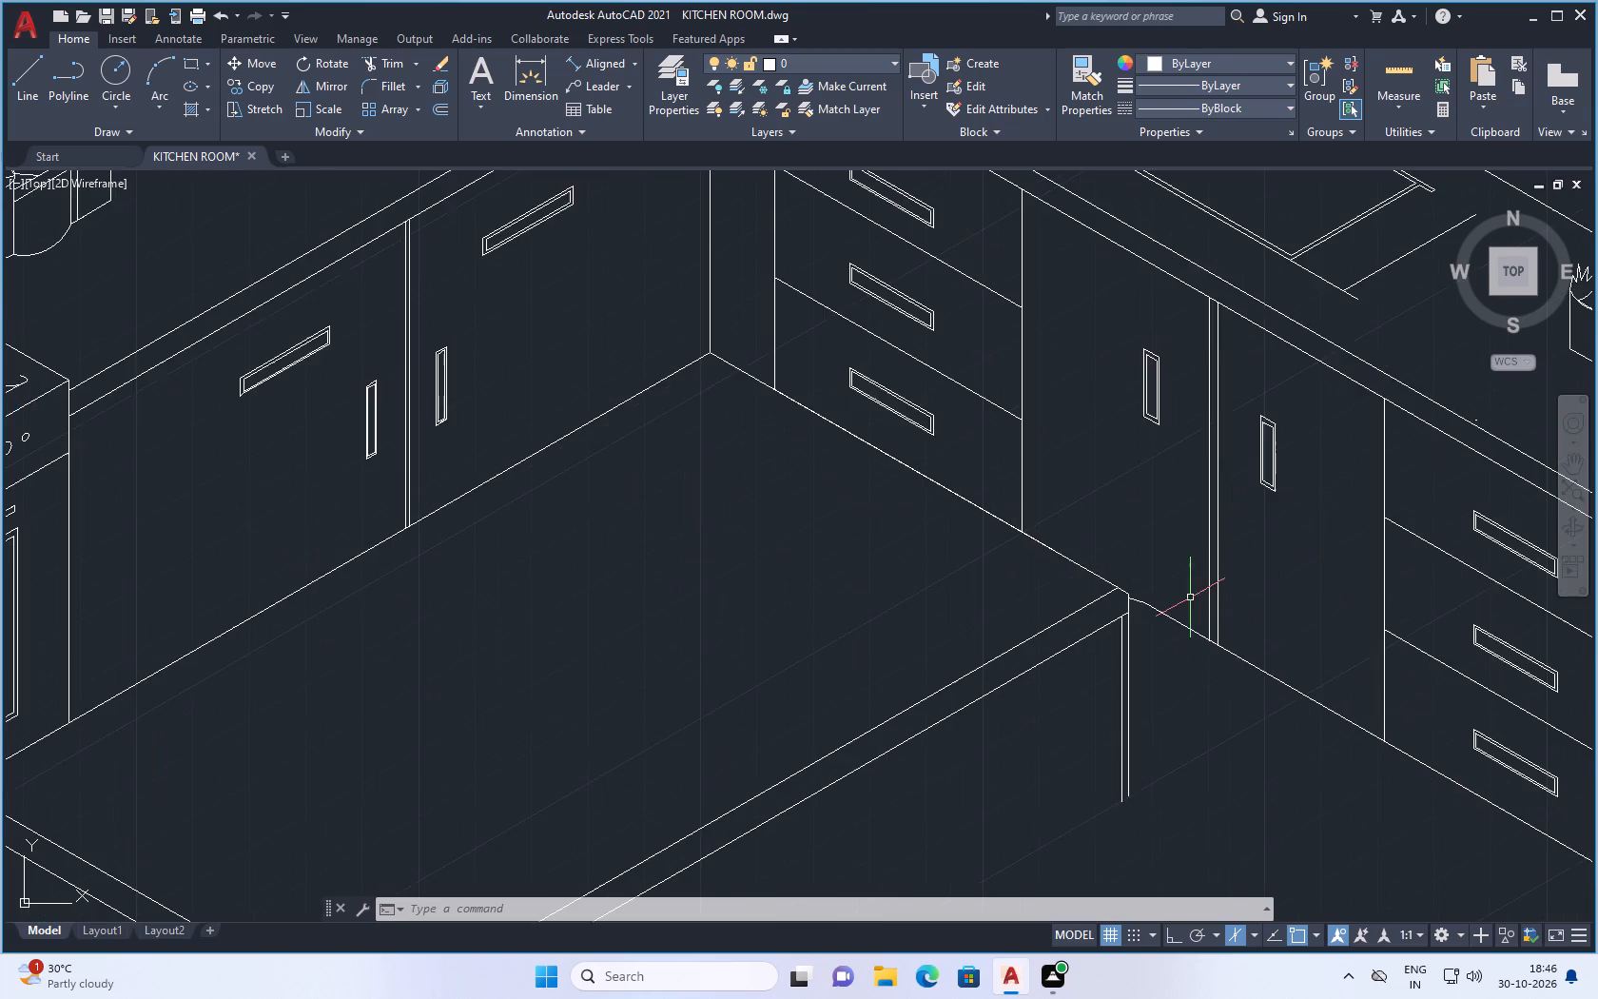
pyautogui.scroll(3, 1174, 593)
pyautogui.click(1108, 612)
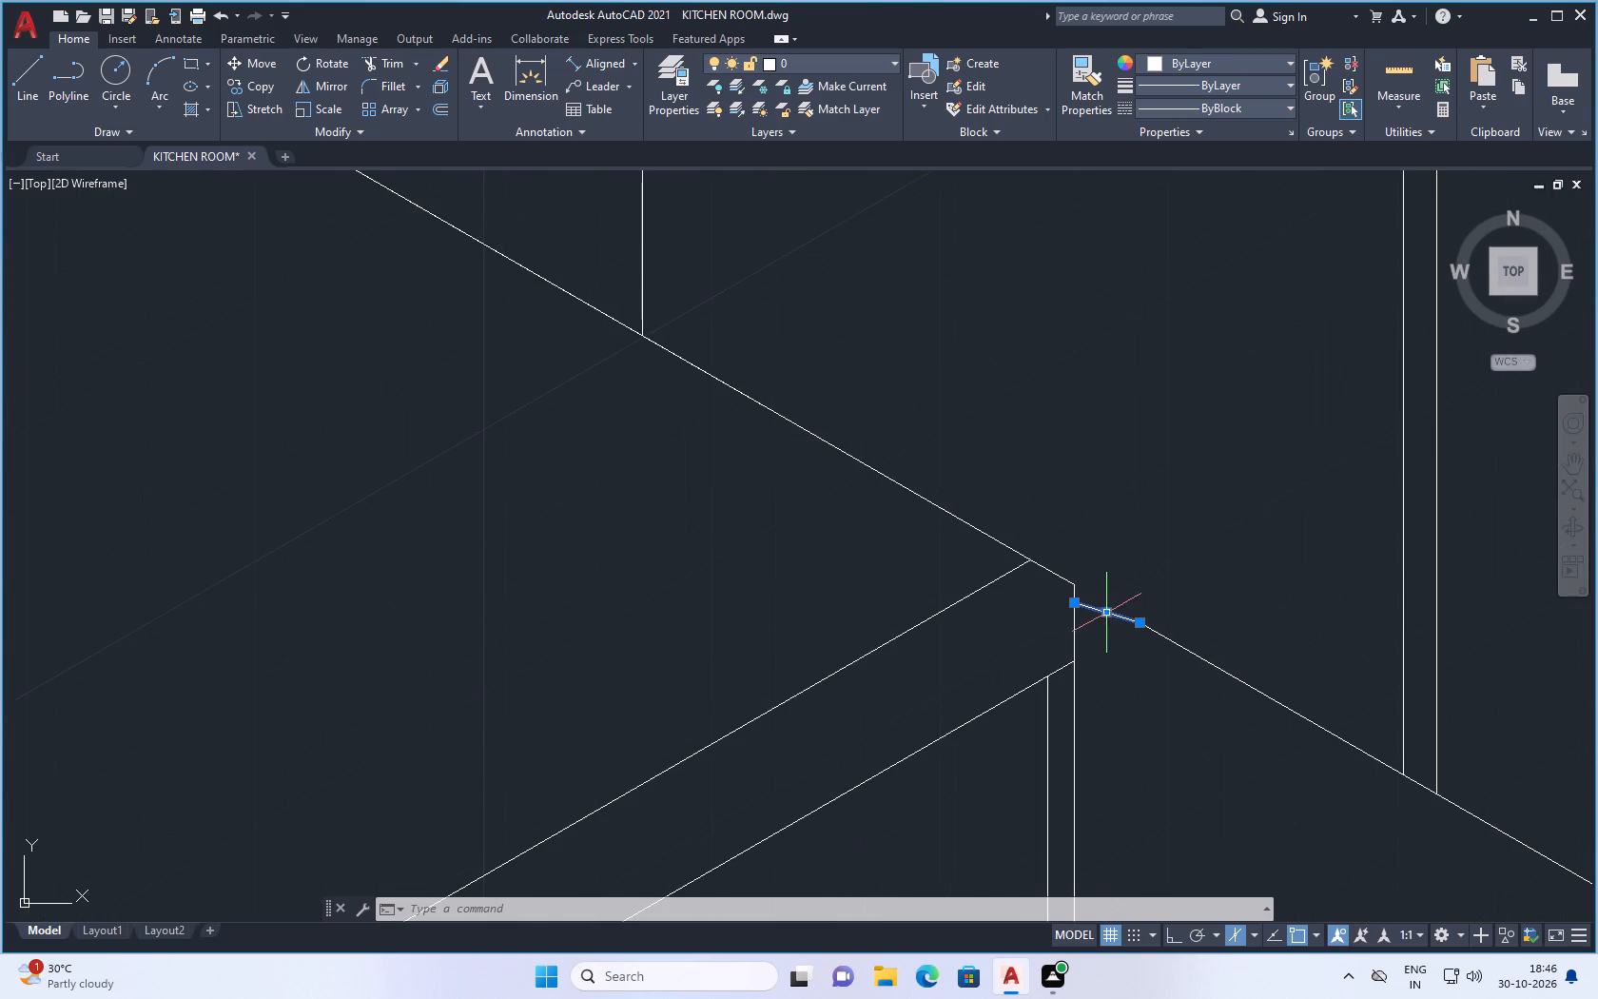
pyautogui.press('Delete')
# Trim the overhang of the countertop's lower edge past the vertical edge at the counter's front corner.
pyautogui.scroll(2, 1494, 615)
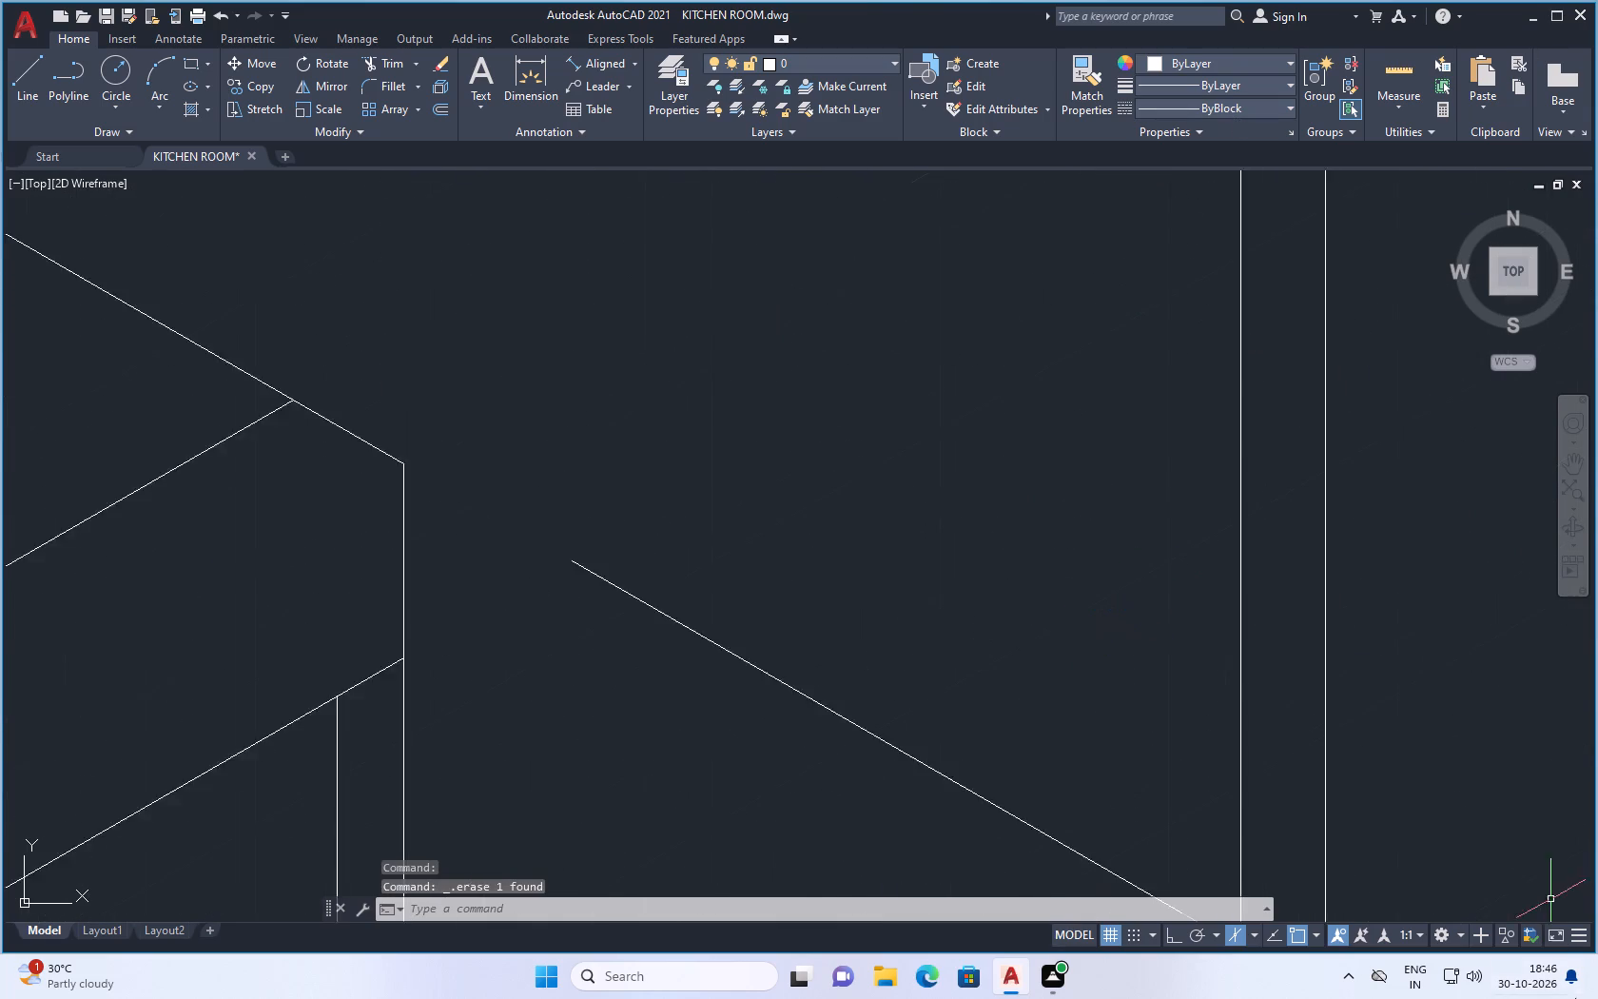
pyautogui.scroll(-5, 1475, 869)
pyautogui.scroll(-3, 1178, 396)
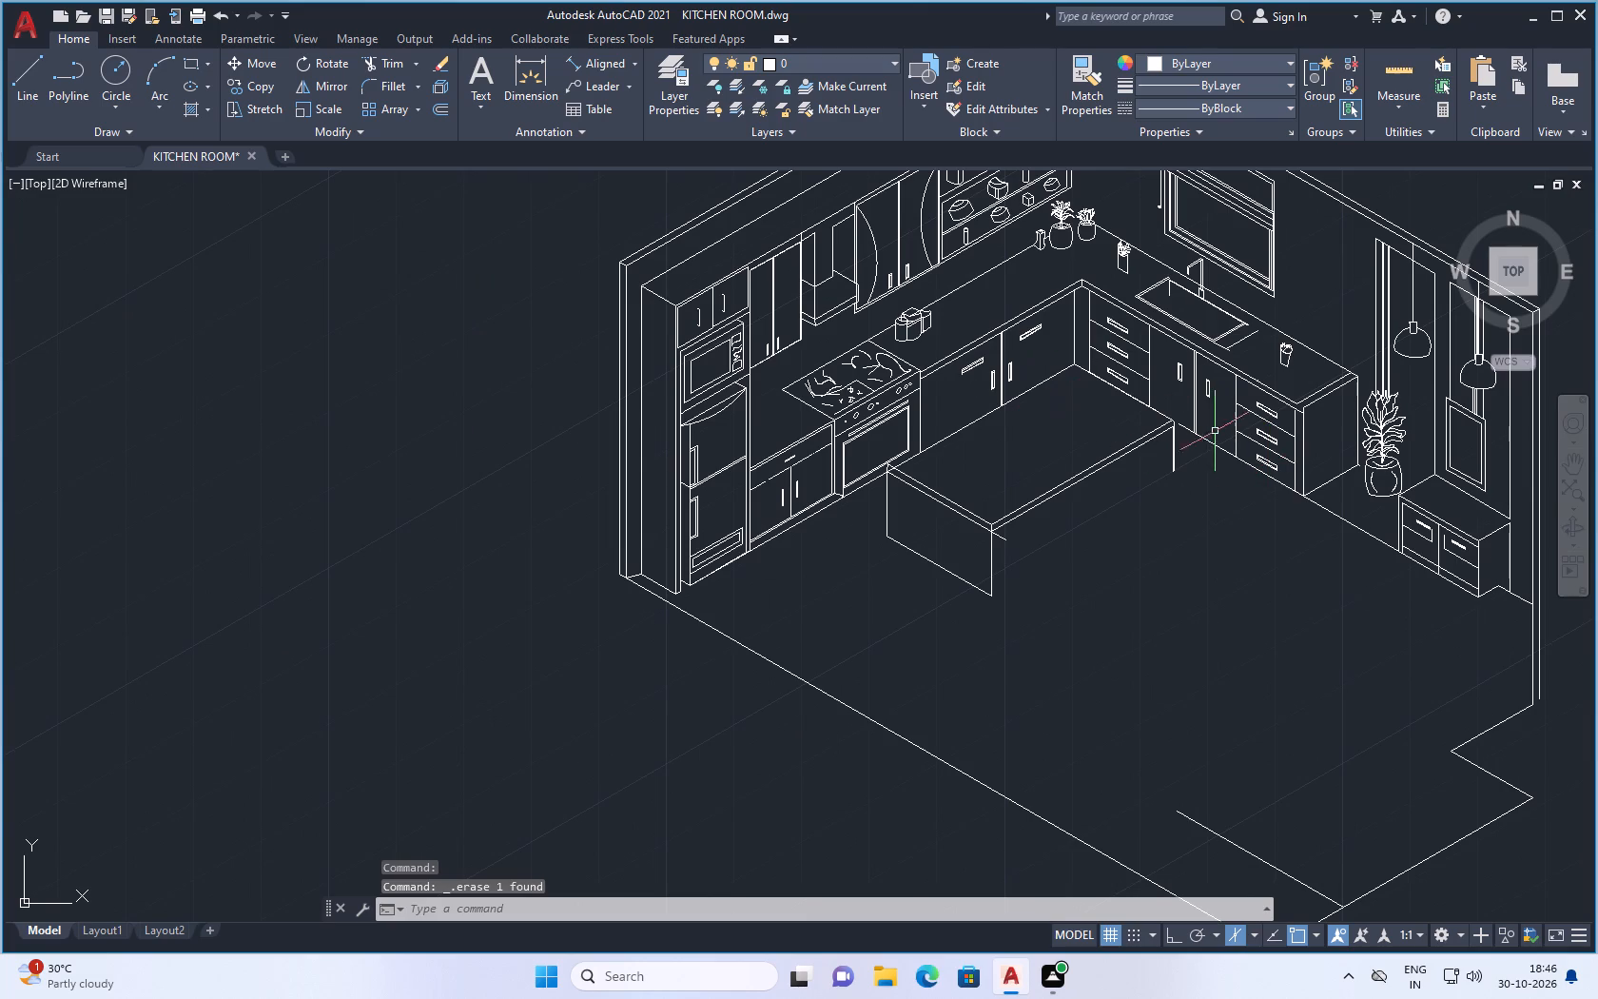
pyautogui.scroll(3, 962, 545)
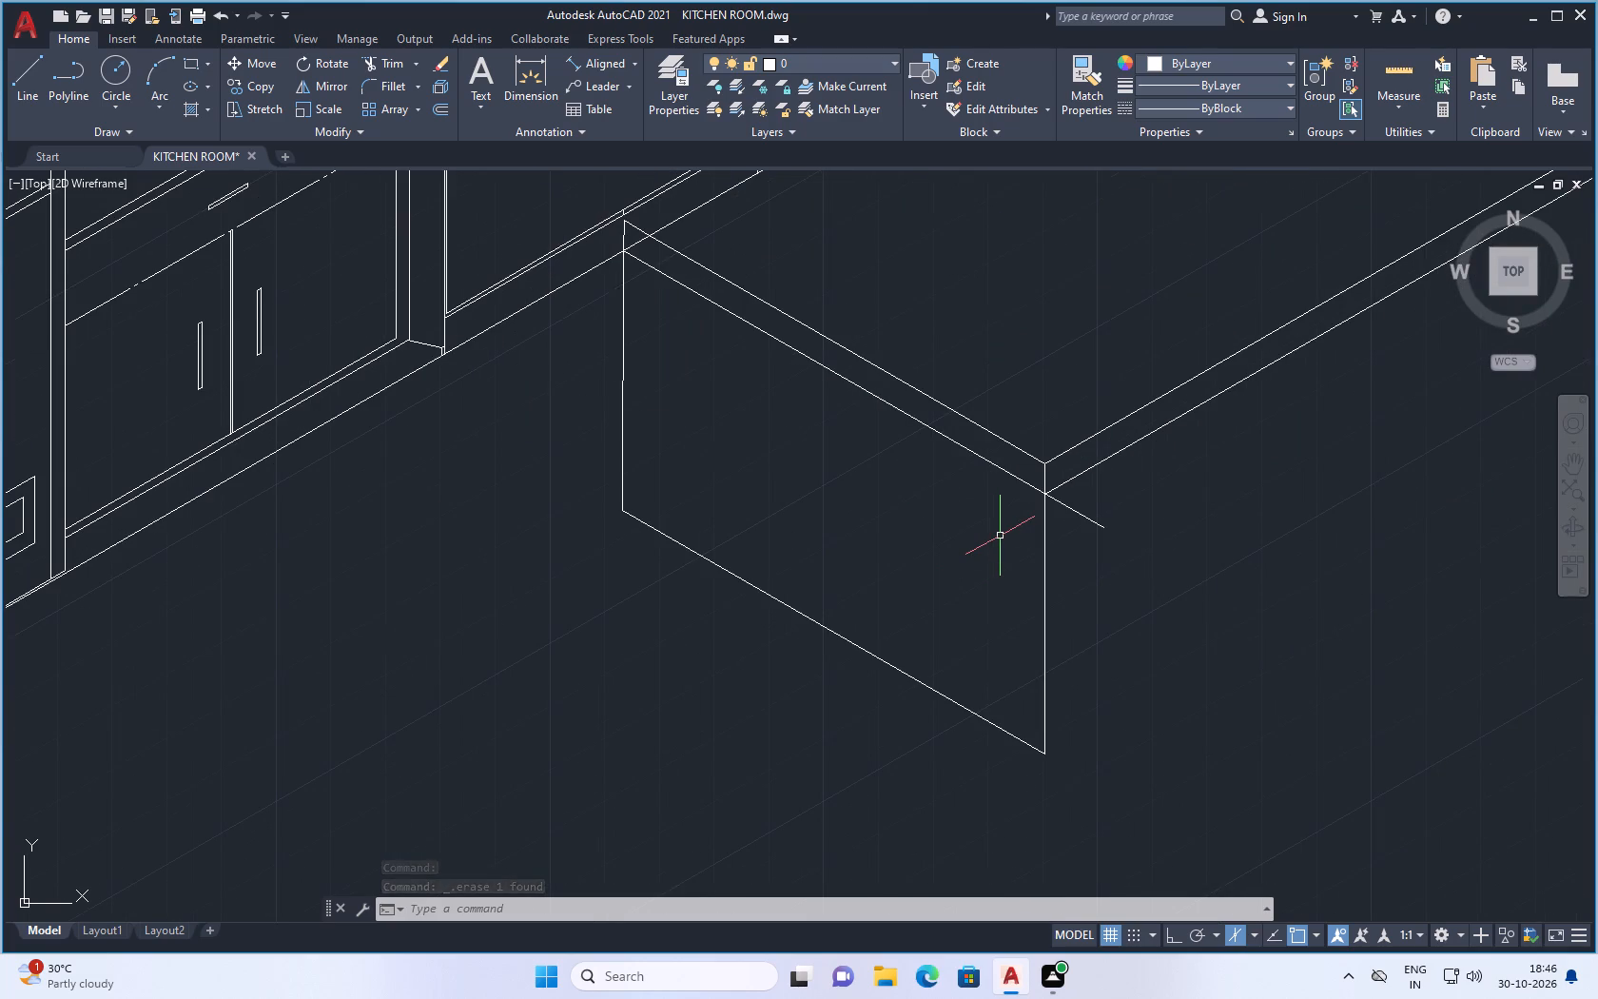
pyautogui.write('tr')
pyautogui.press('Return')
pyautogui.click(1091, 519)
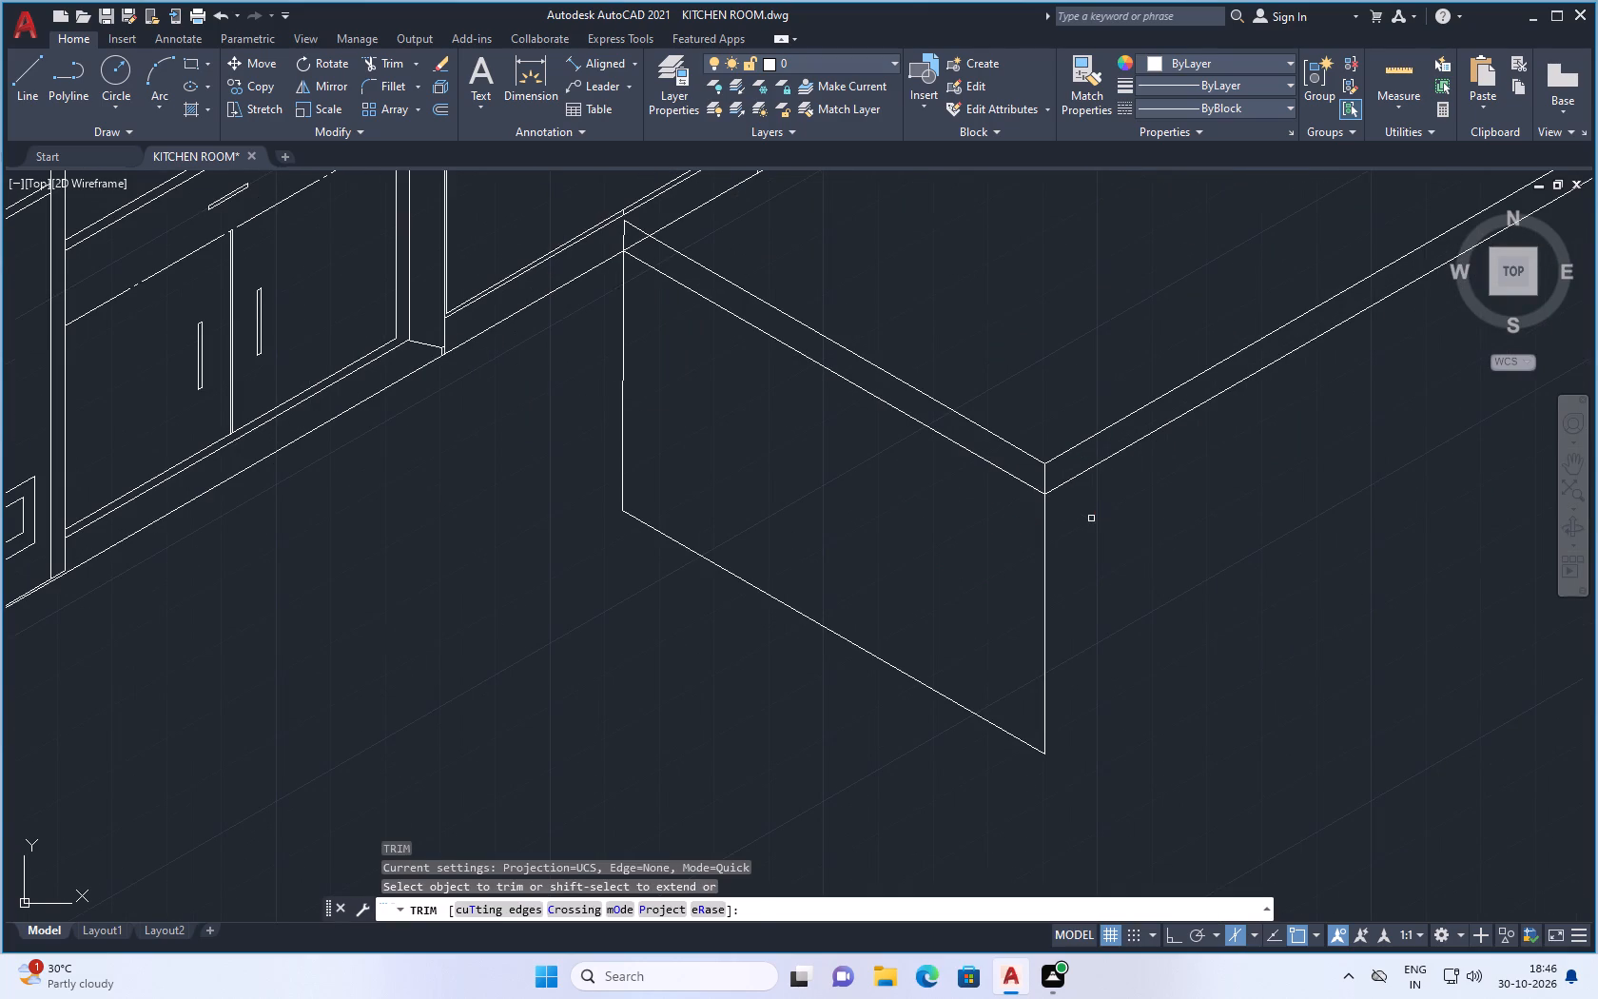
pyautogui.press('Escape')
# With ortho on, draw a vertical line about 41 units down from the countertop's lower long edge, just beside the counter's front corner edge.
pyautogui.scroll(-3, 1104, 650)
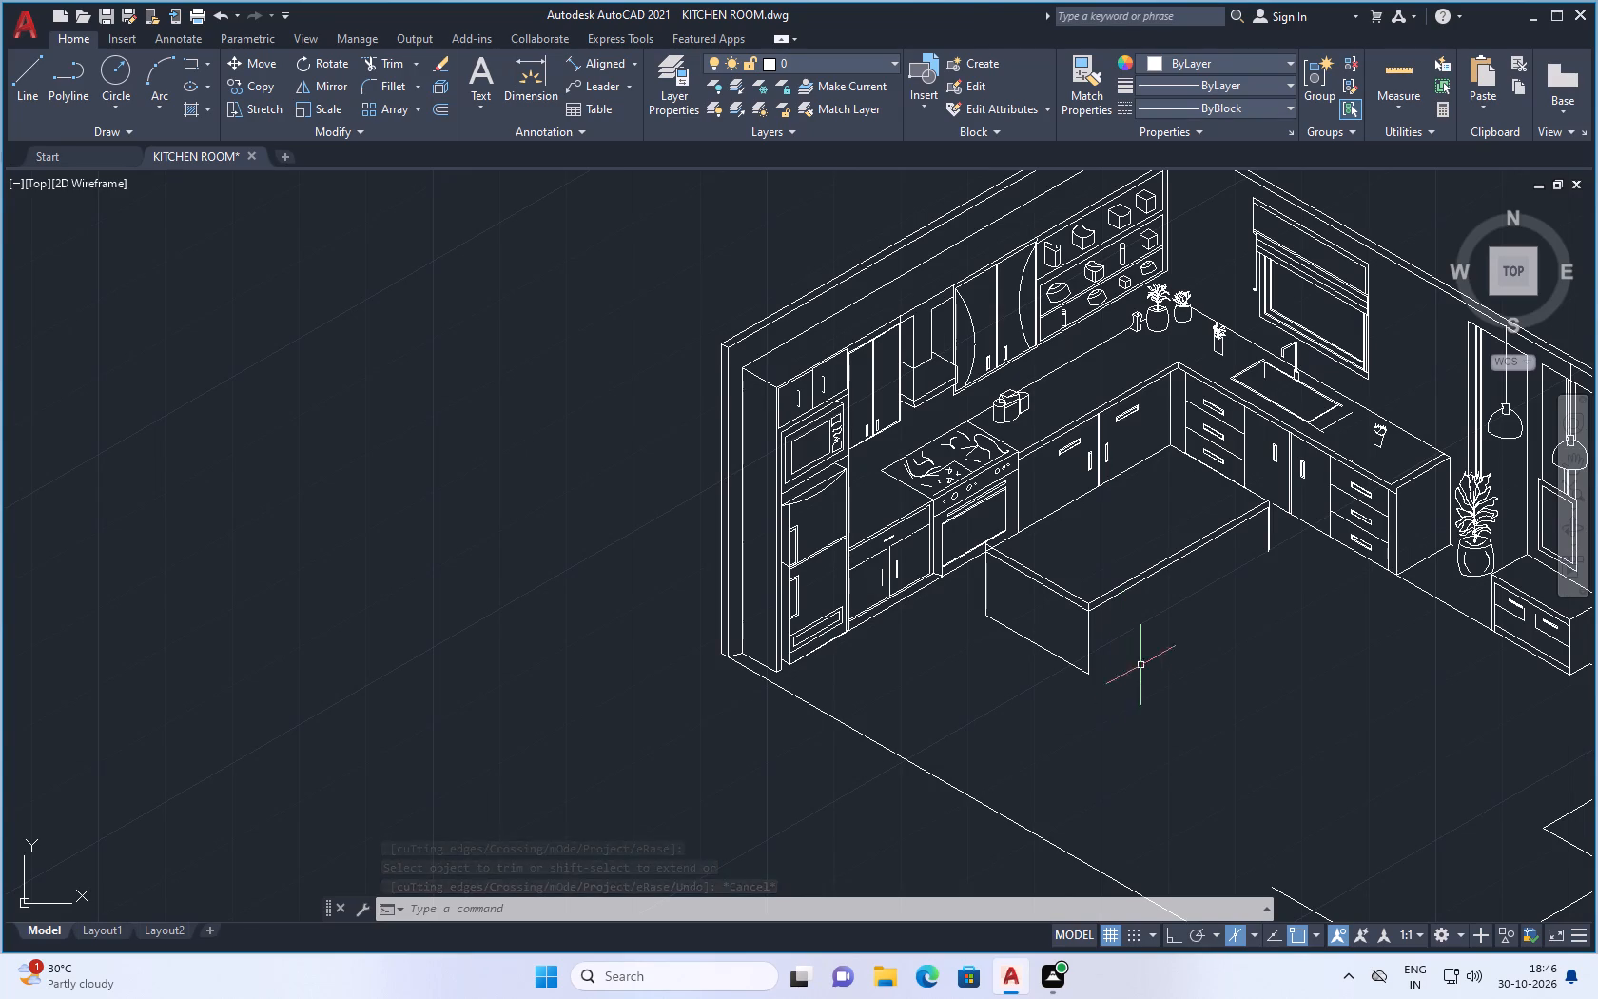
pyautogui.scroll(1, 1066, 635)
pyautogui.scroll(2, 1150, 635)
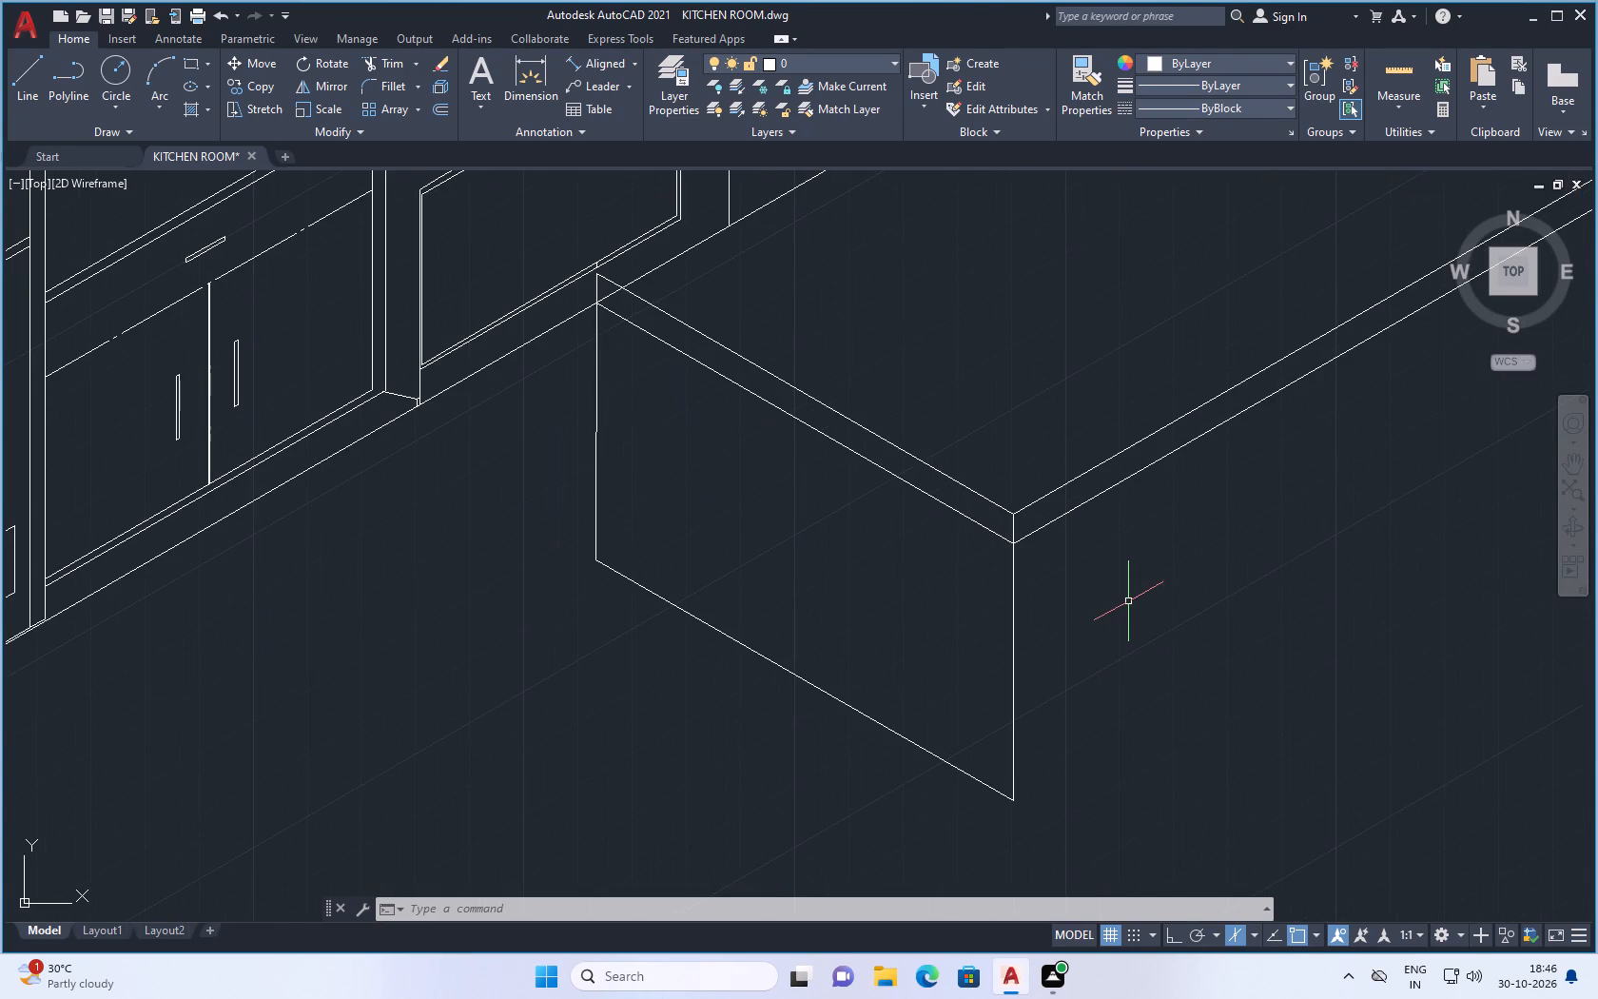
pyautogui.click(28, 69)
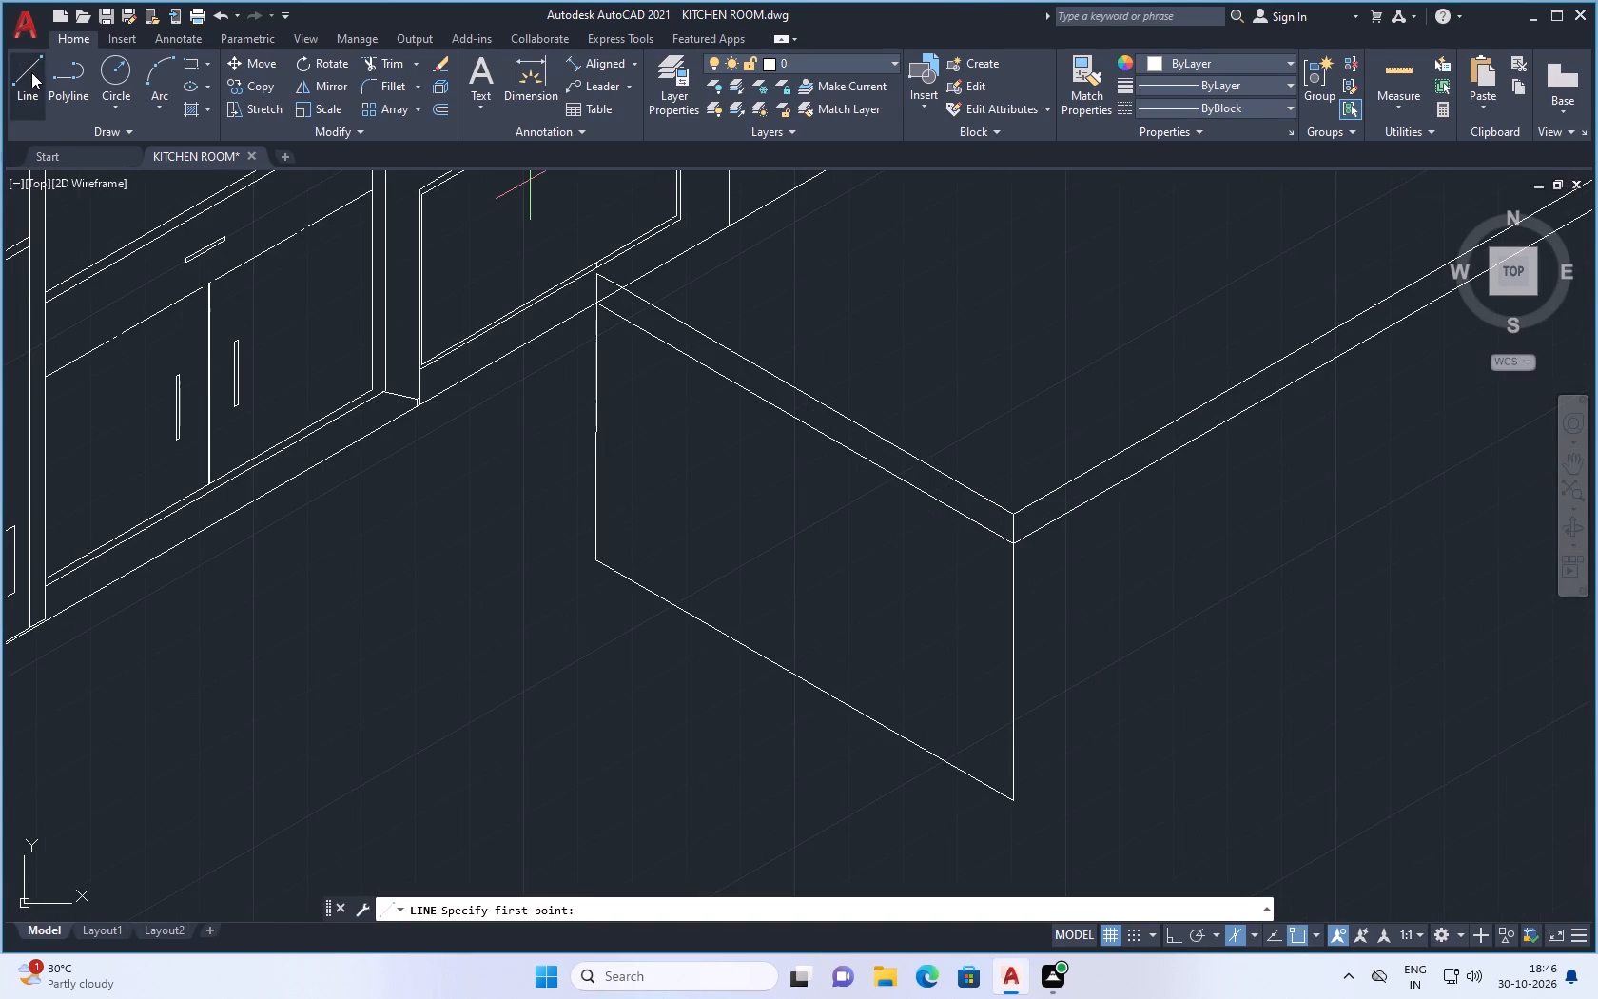
pyautogui.scroll(1, 984, 538)
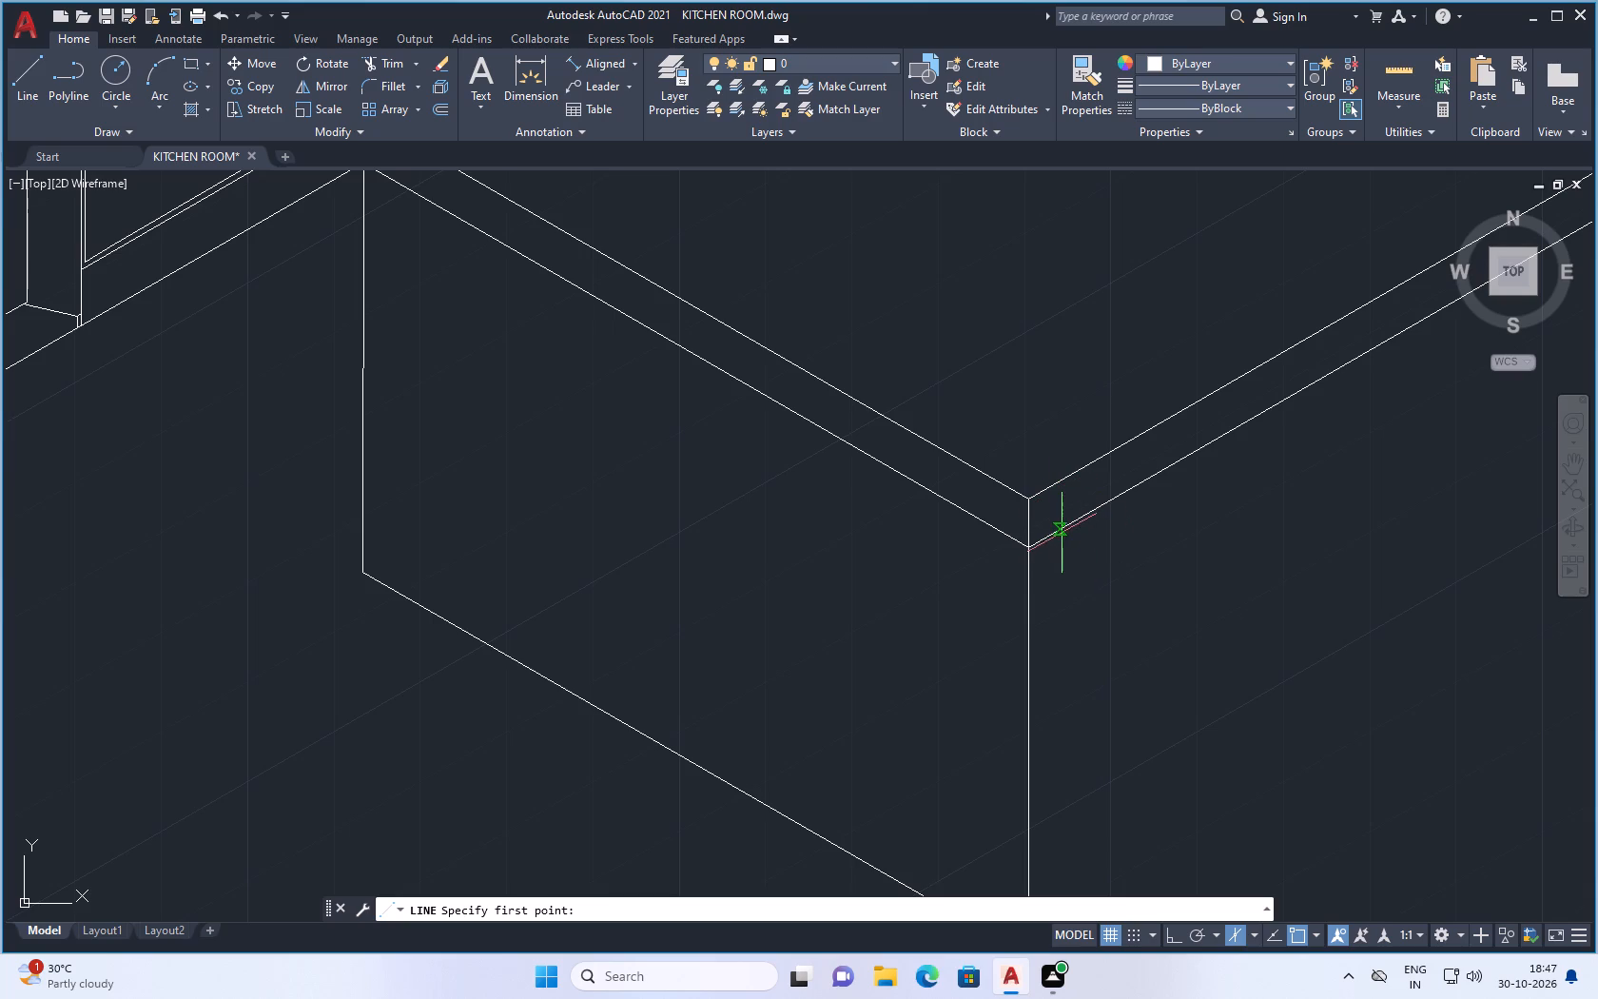
pyautogui.click(1062, 532)
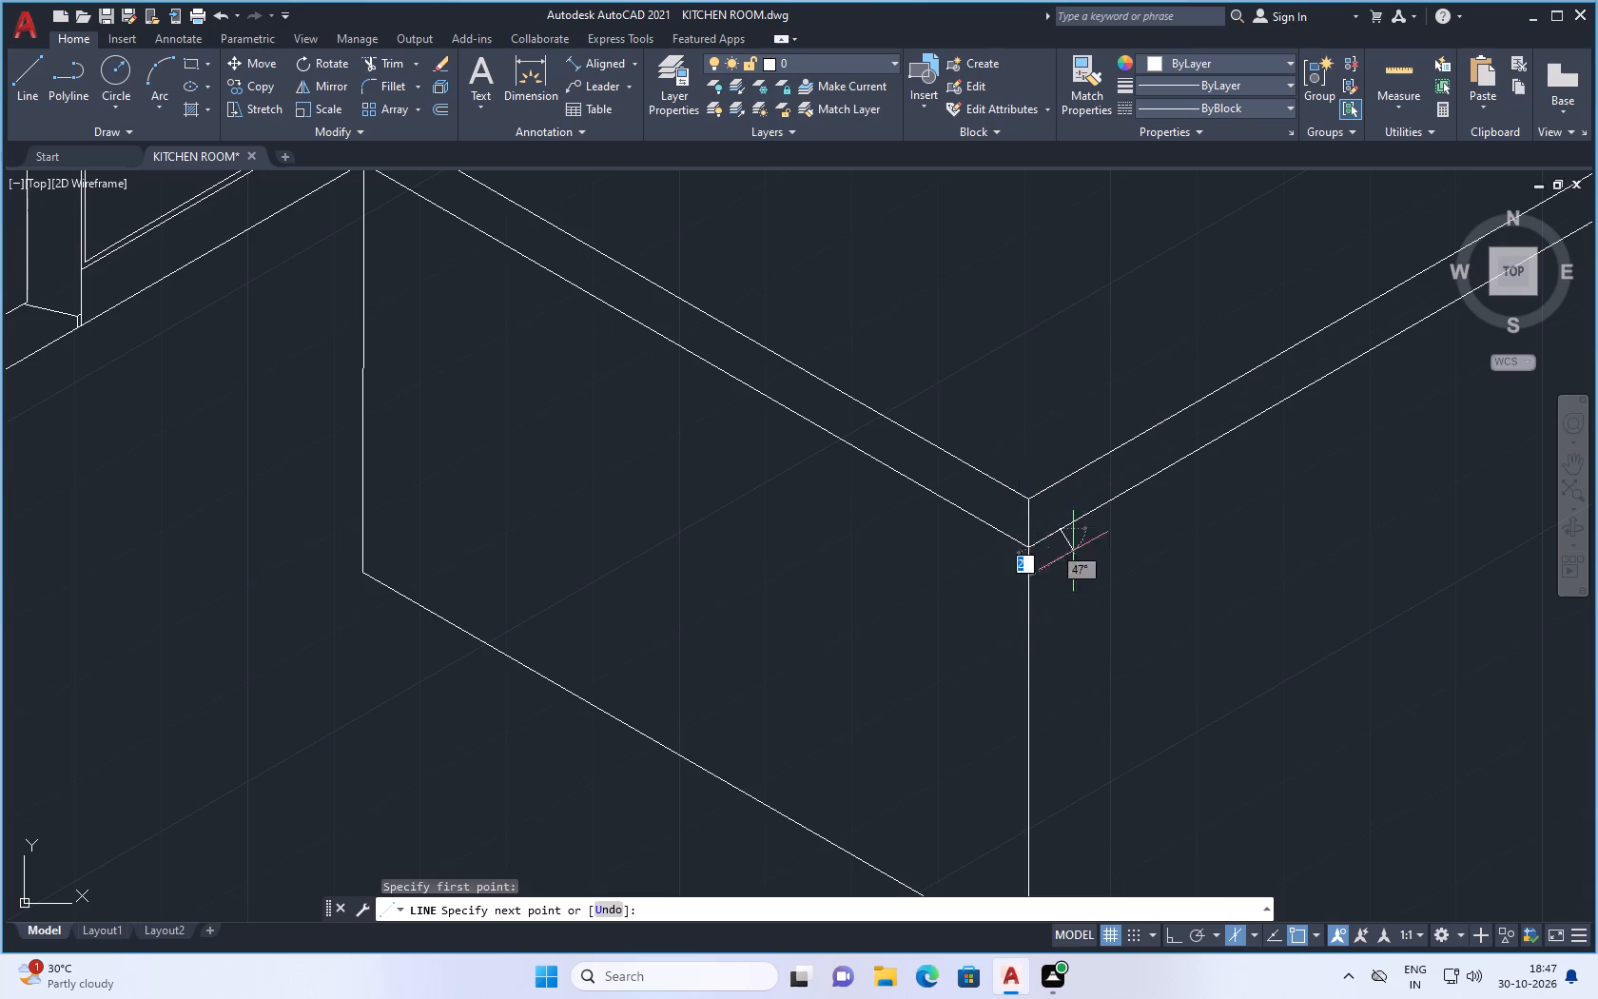
pyautogui.click(1167, 926)
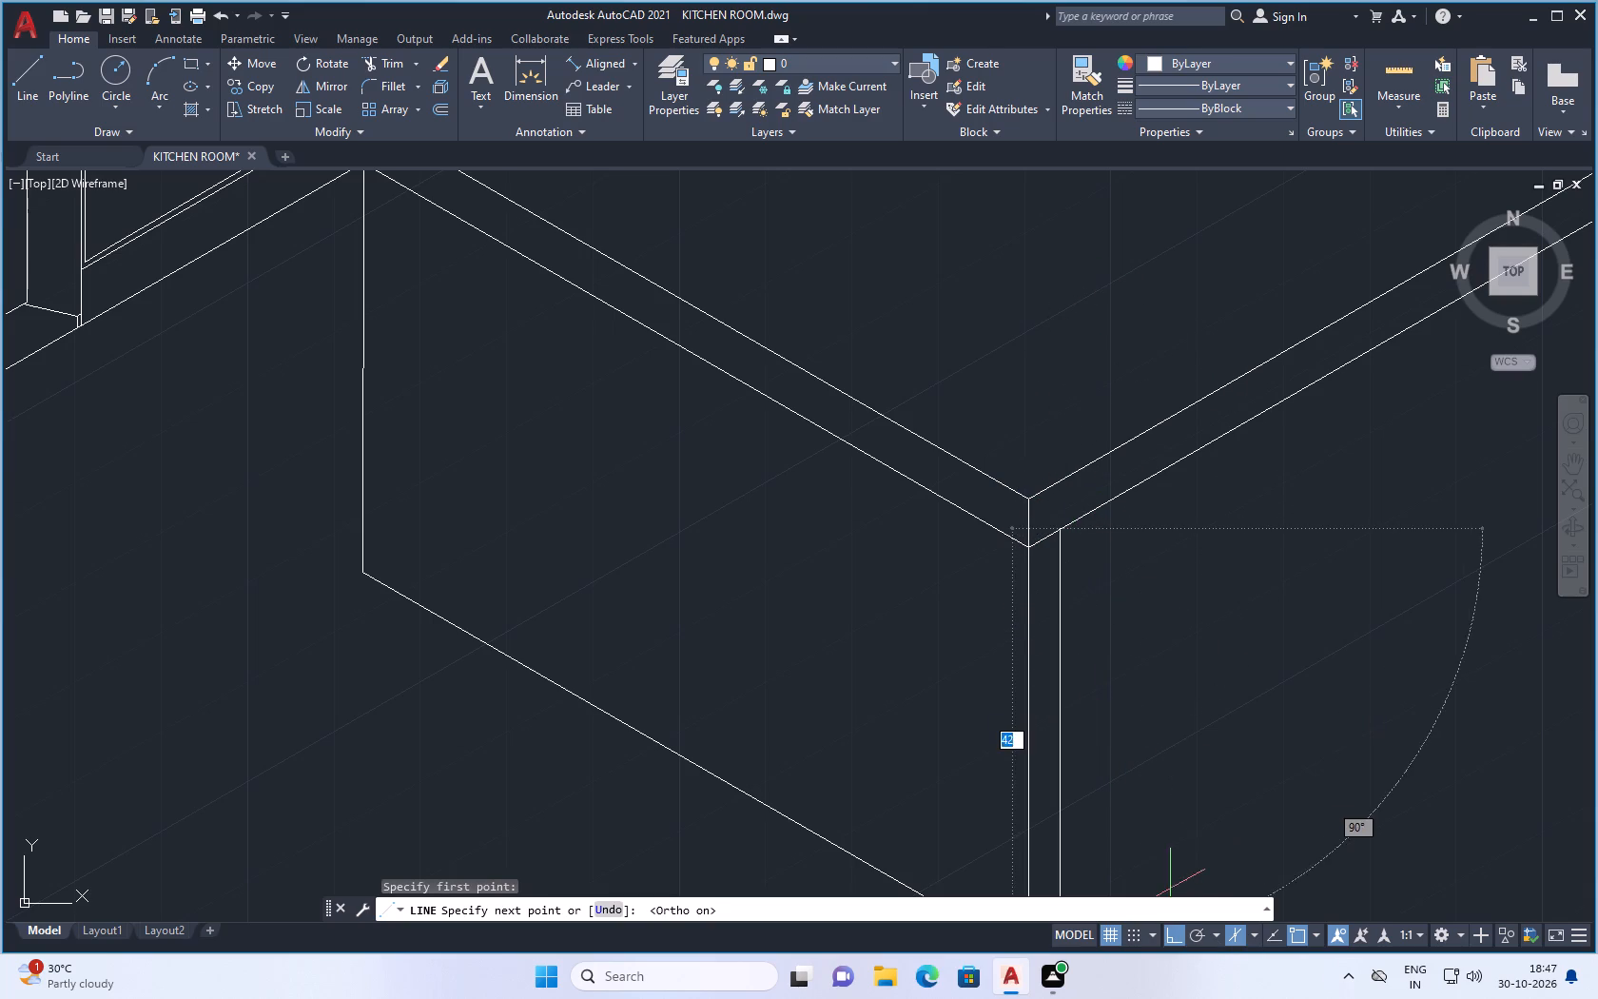
pyautogui.scroll(-2, 1062, 632)
pyautogui.scroll(2, 1099, 738)
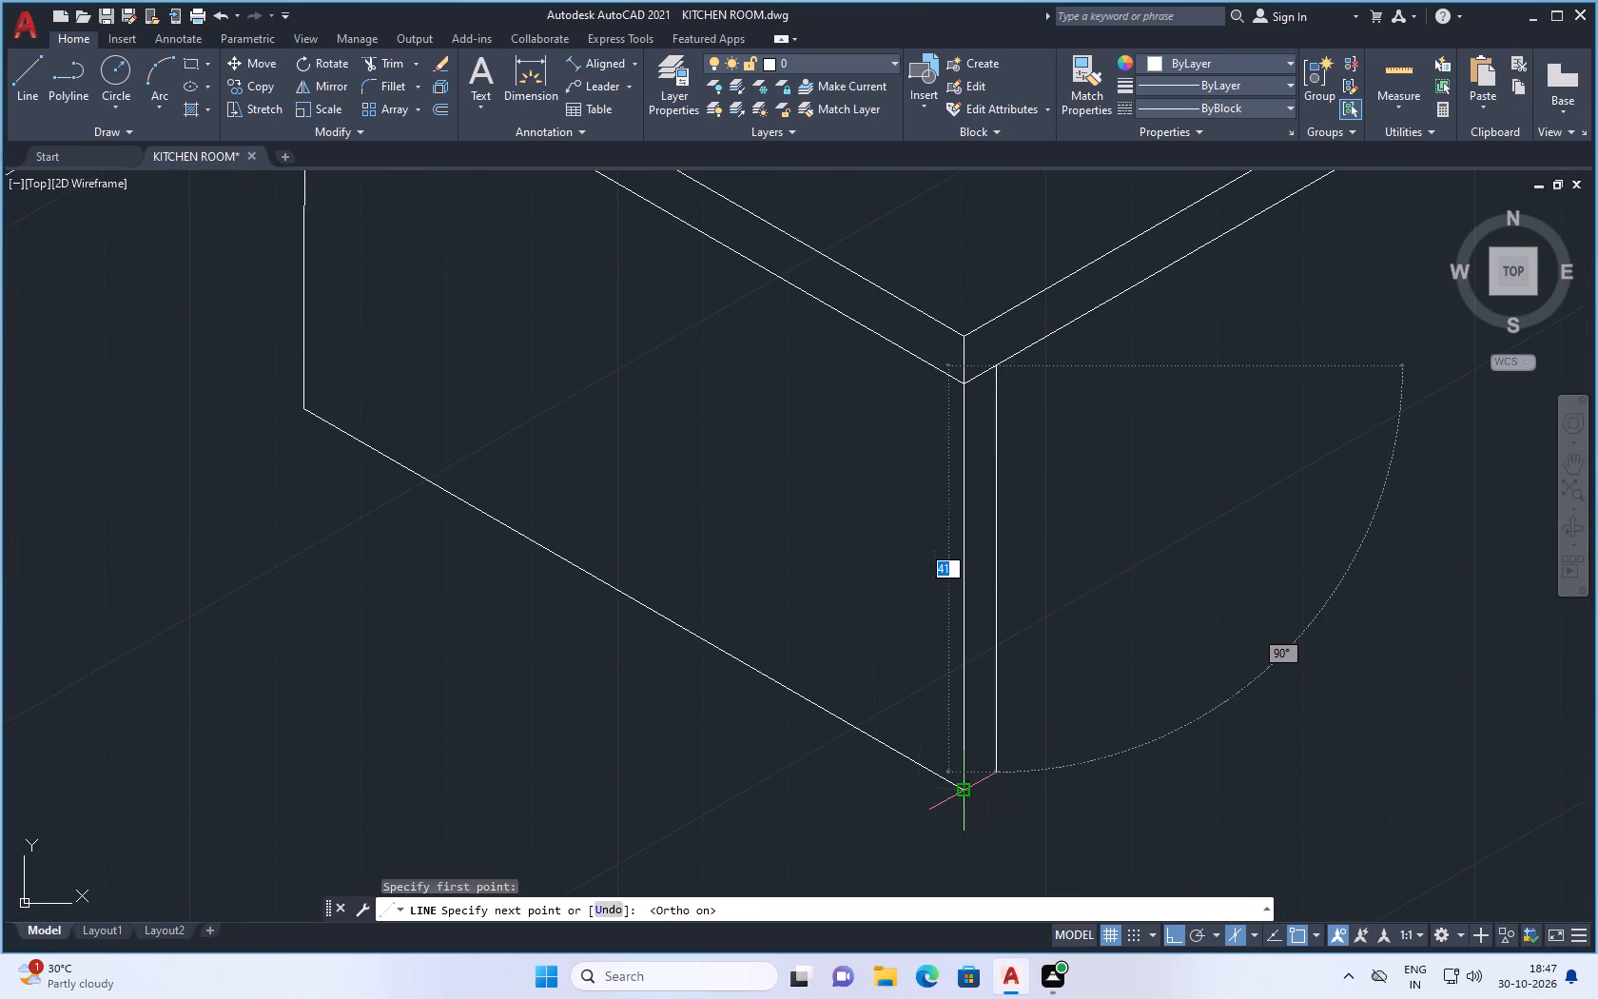
pyautogui.click(996, 777)
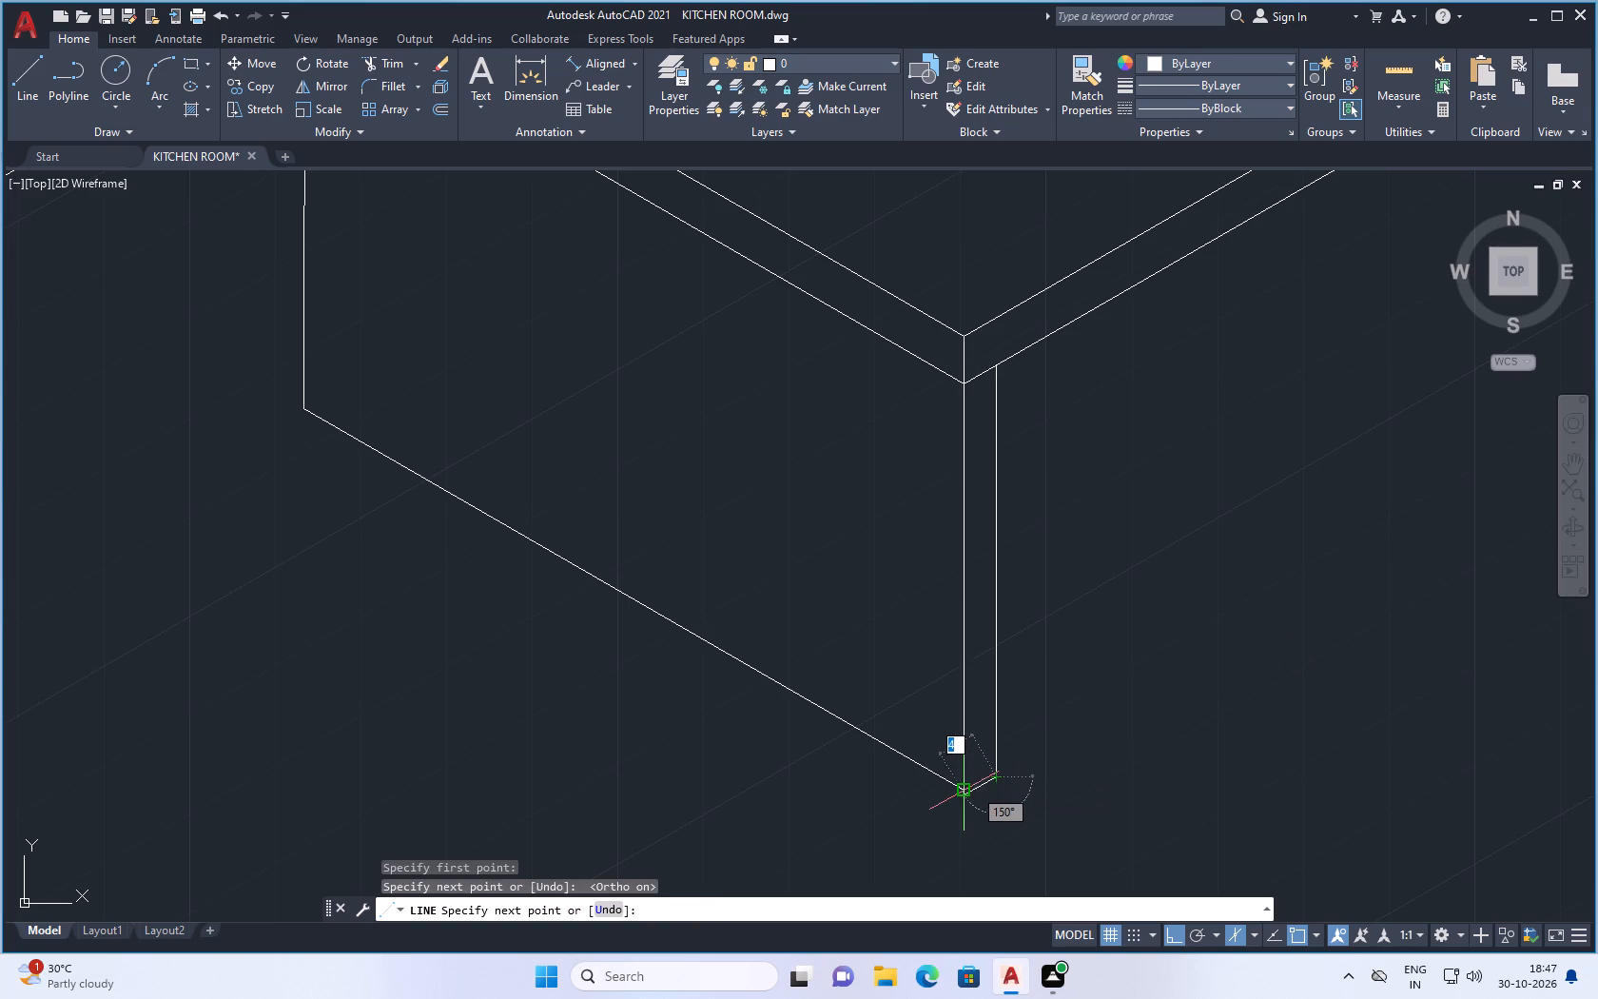
pyautogui.scroll(3, 960, 798)
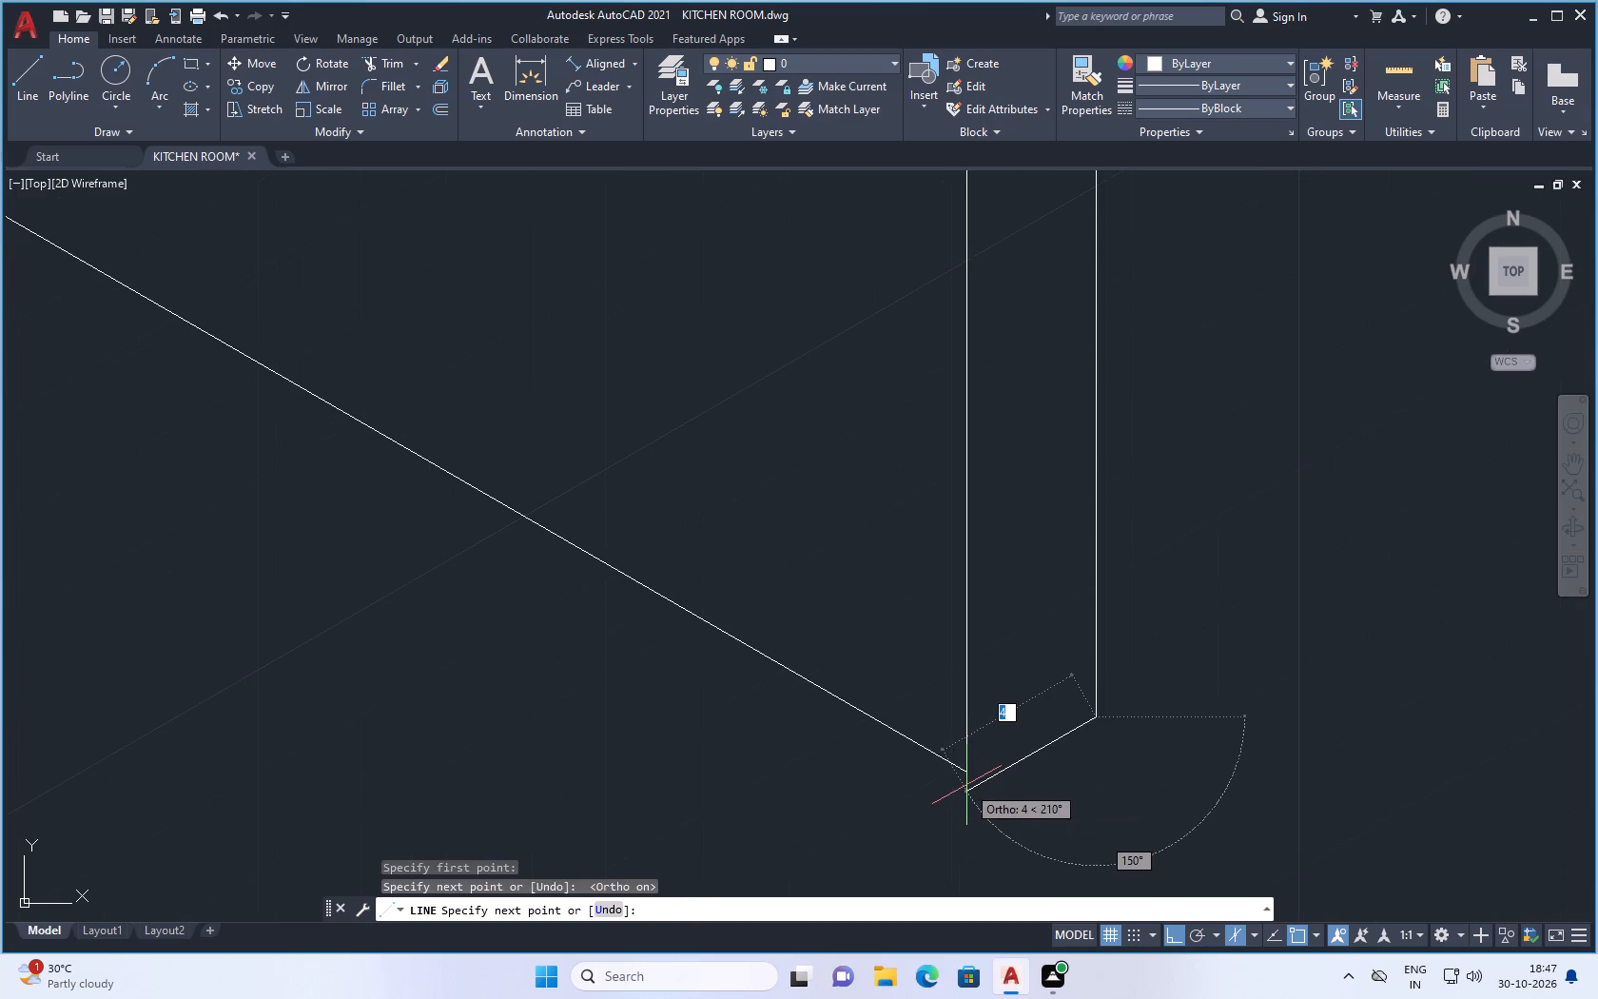
pyautogui.press('space')
# Draw a short 30° line from the bottom of the counter's front corner to just past the new vertical line.
pyautogui.press('space')
pyautogui.click(970, 770)
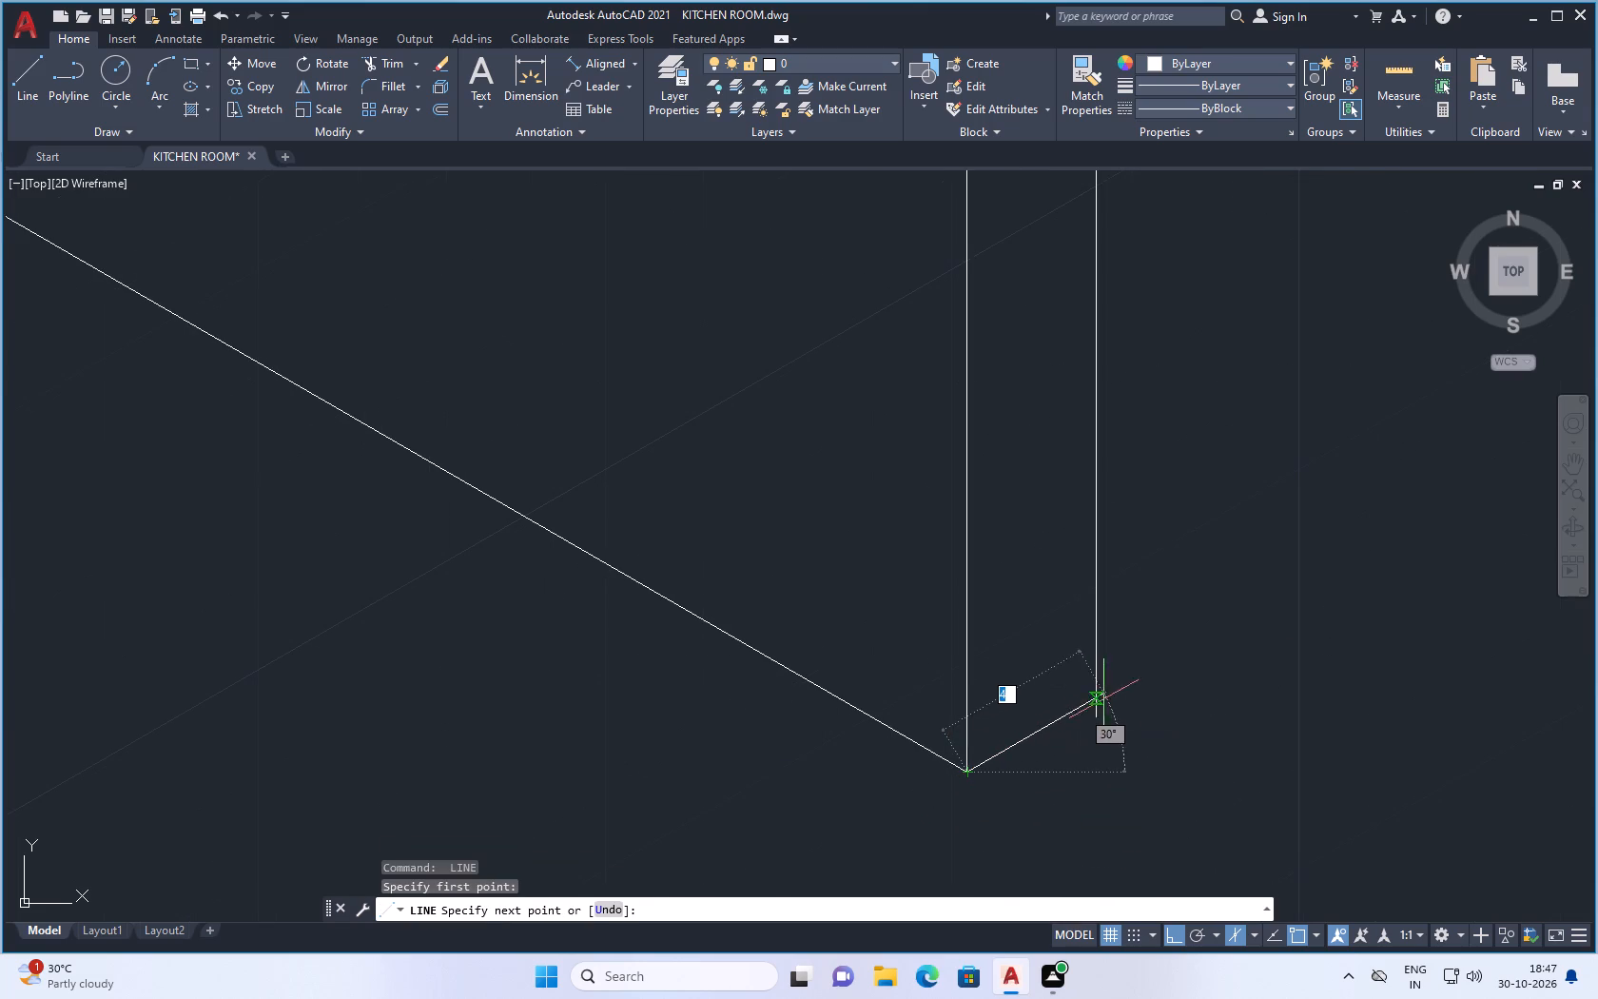
pyautogui.click(1121, 691)
pyautogui.press('space')
# Trim the overhangs of the short base line and the vertical line where they cross at the support's bottom.
pyautogui.write('tr')
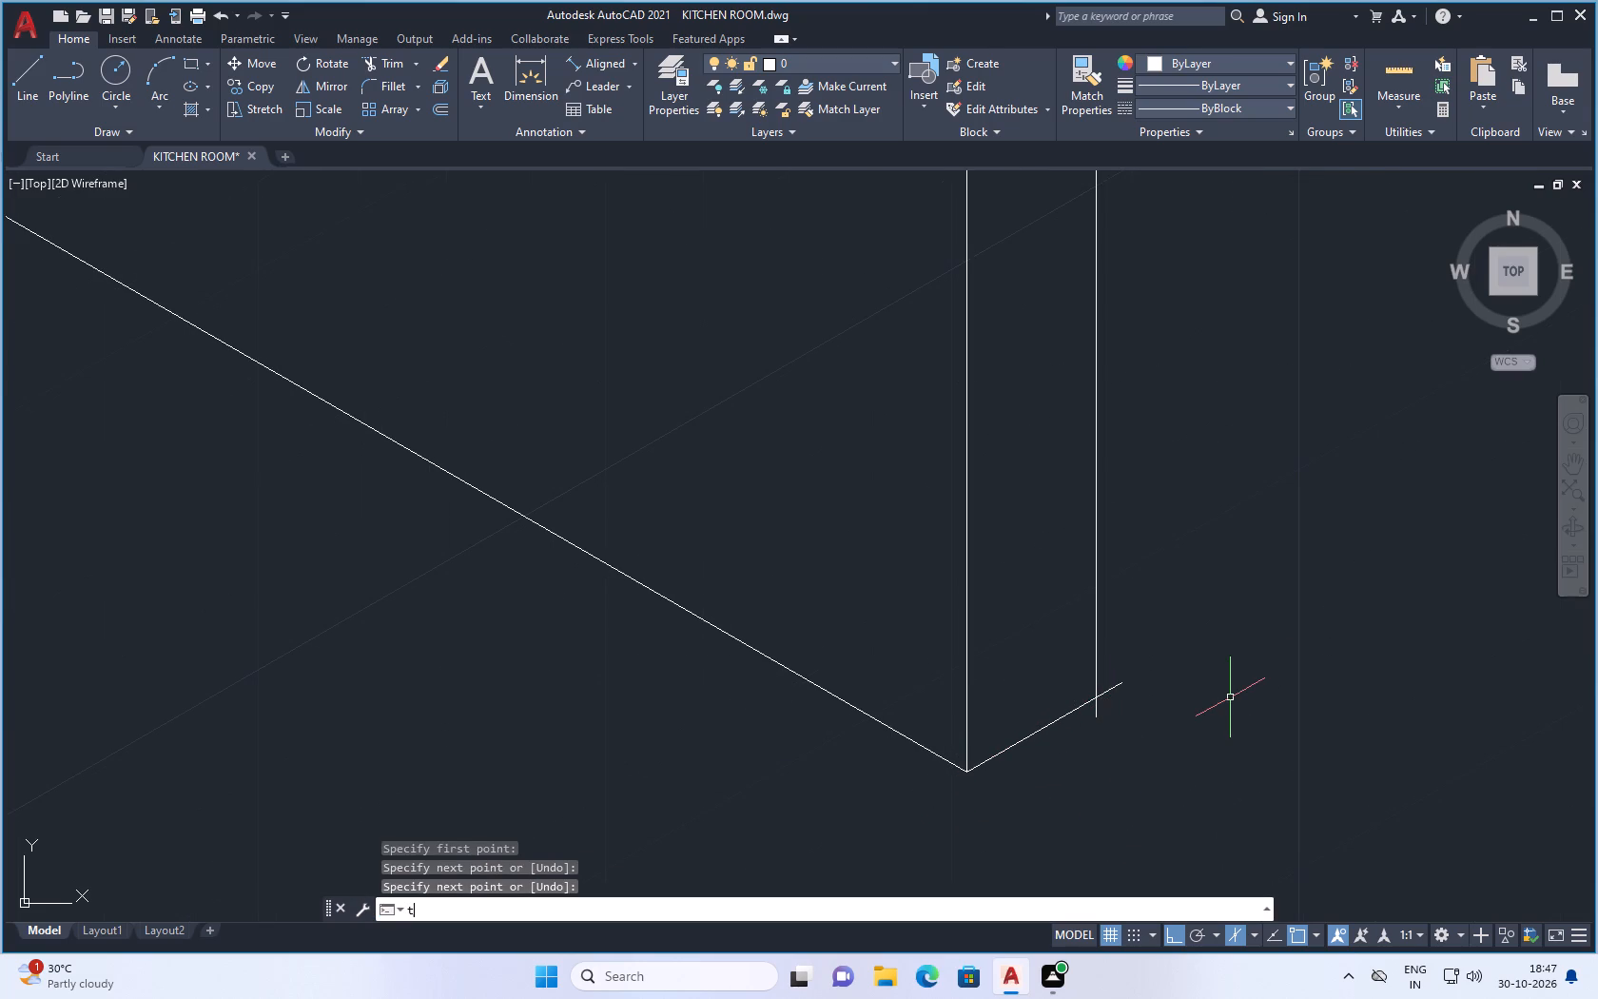
pyautogui.press('Return')
pyautogui.click(1115, 688)
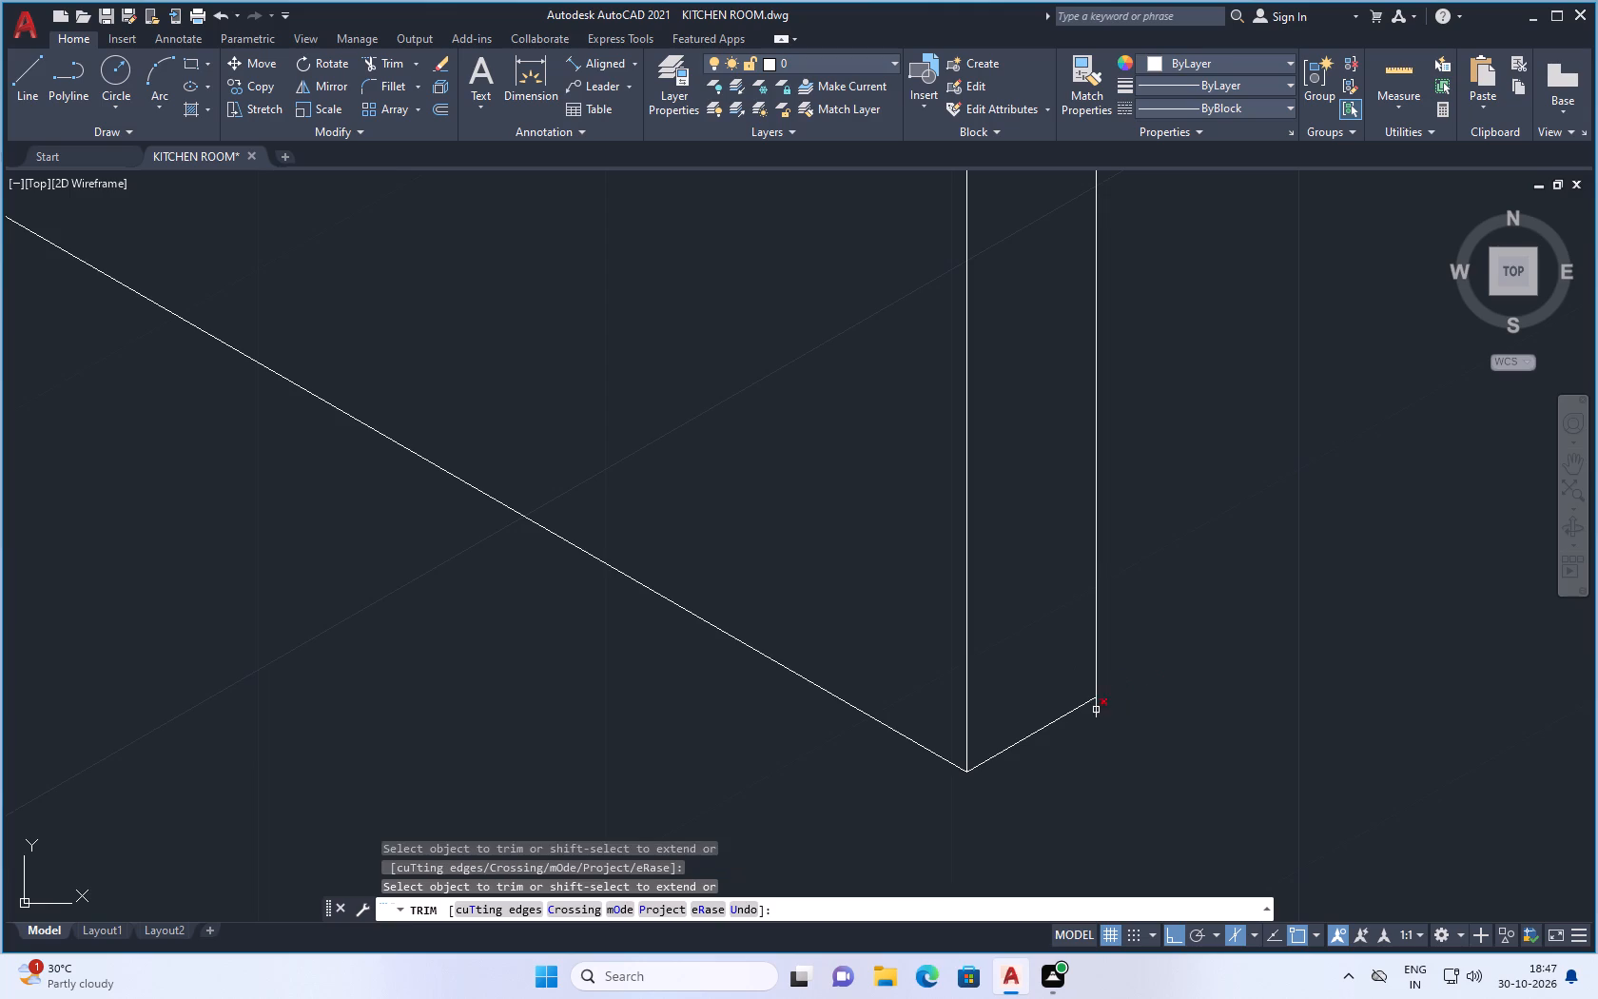
pyautogui.click(1095, 710)
pyautogui.press('Escape')
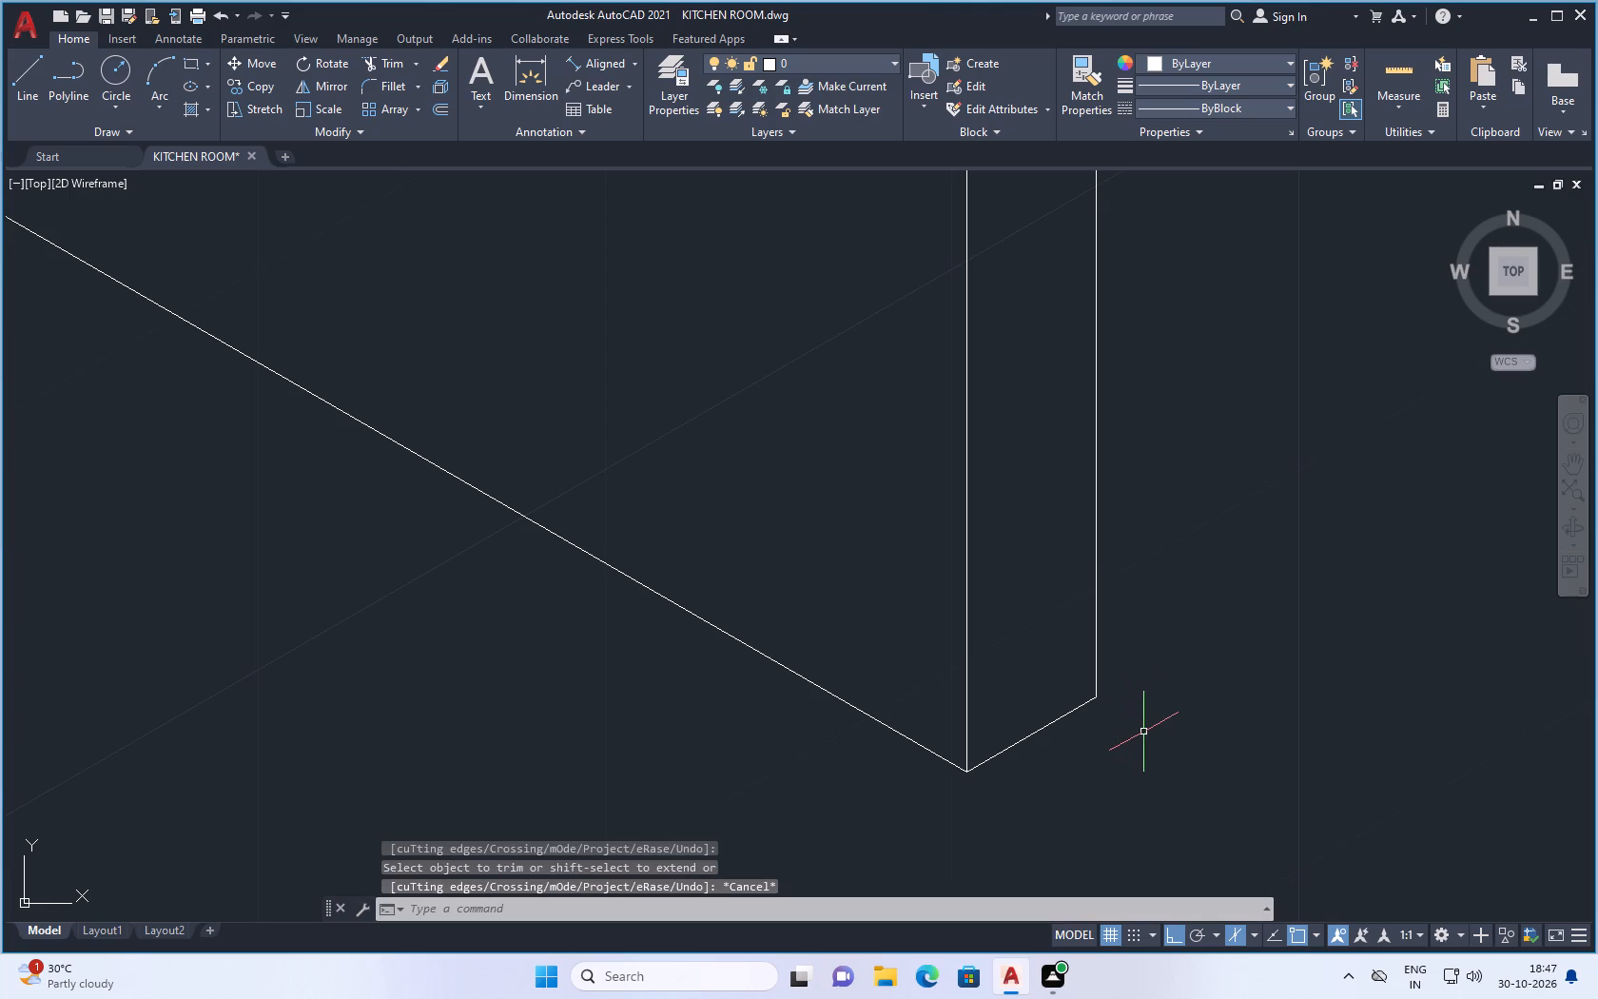
# Save the kitchen room drawing.
pyautogui.hotkey('ctrl', 's')
pyautogui.scroll(-2, 1142, 733)
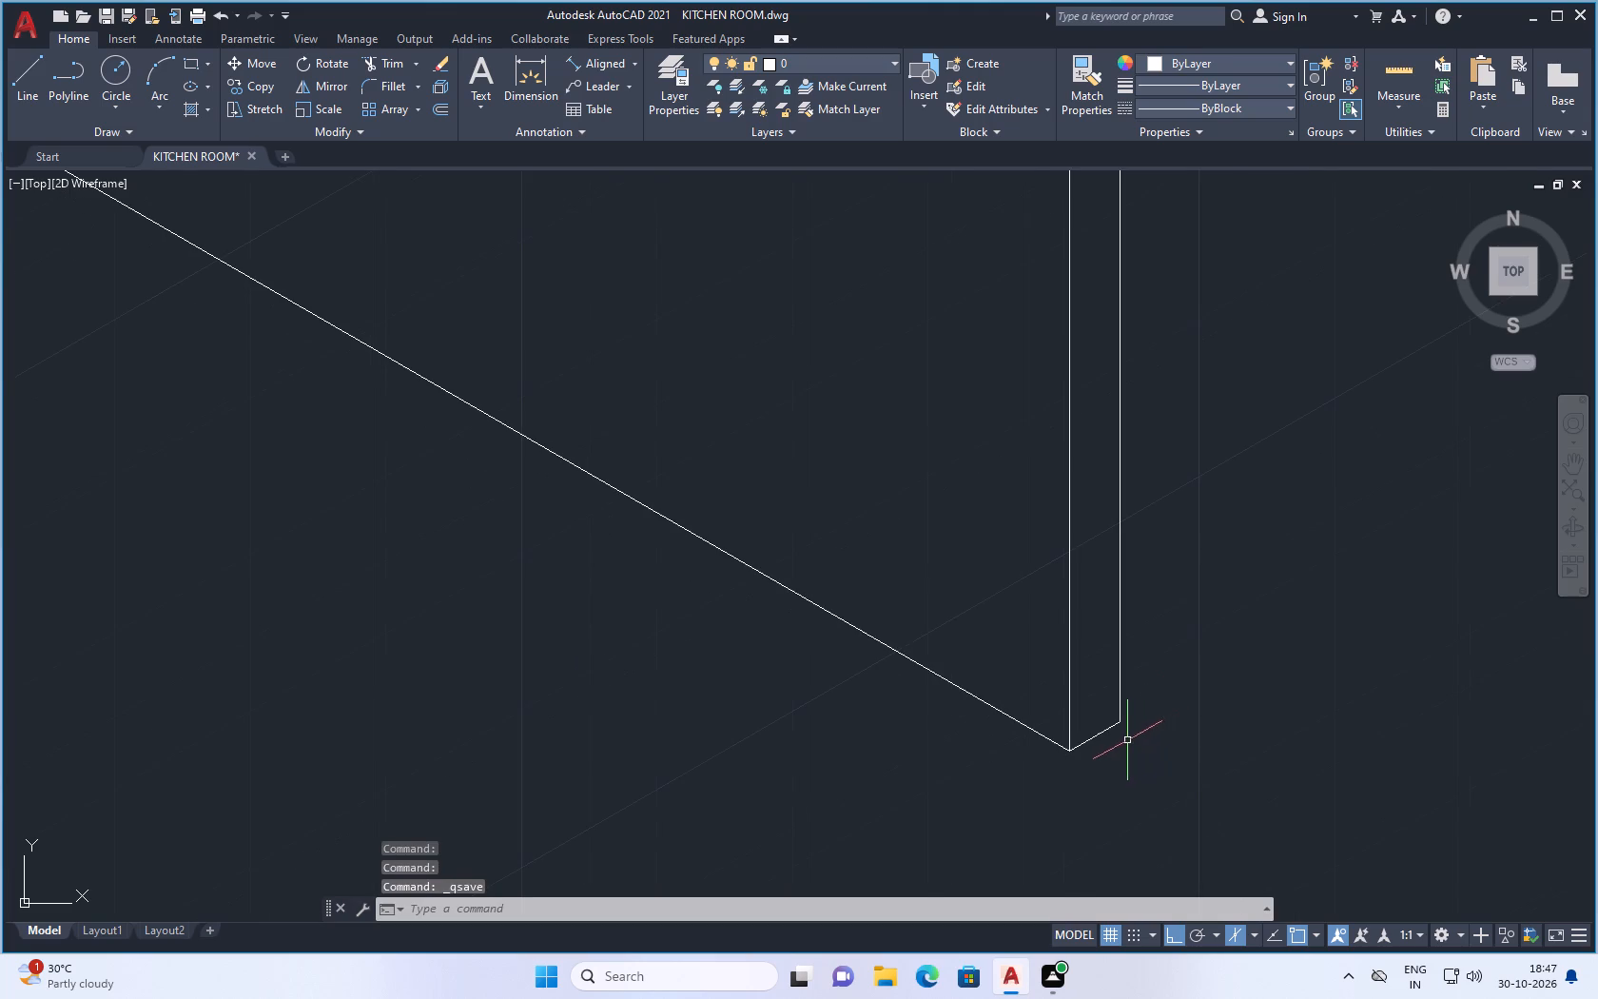
pyautogui.scroll(-1, 1167, 730)
pyautogui.press('space')
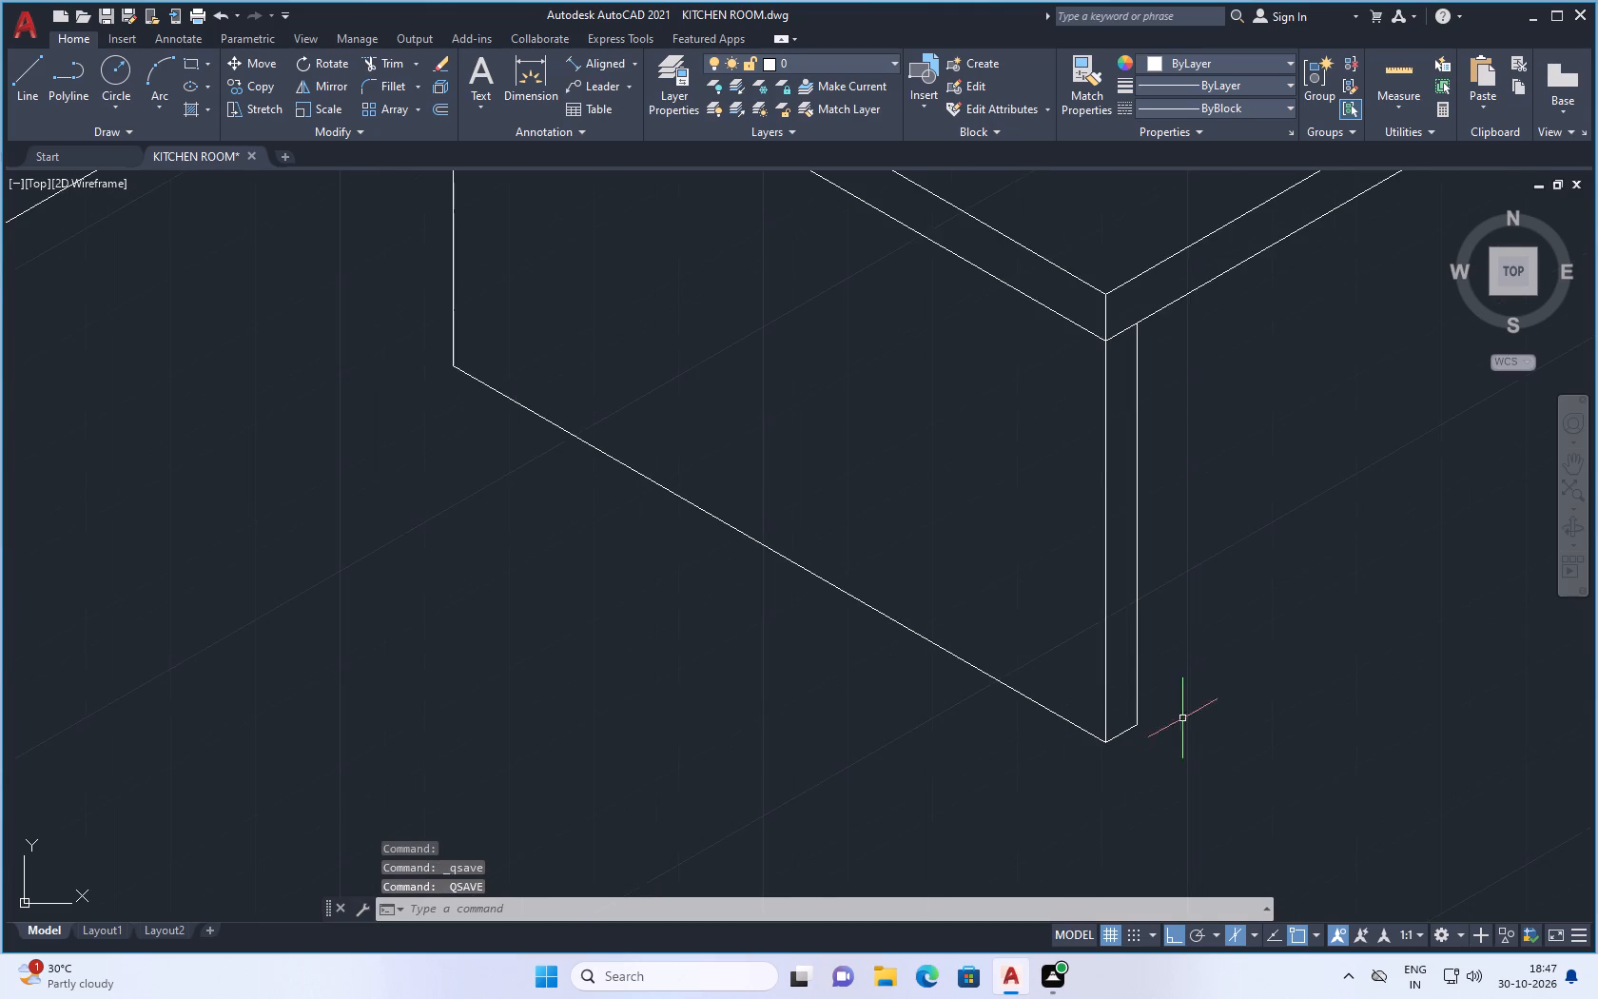
# From the support's inner bottom corner, draw a line about 19 units at 30°, then about 42 units vertically up to the countertop's lower edge.
pyautogui.scroll(-2, 1128, 768)
pyautogui.click(22, 69)
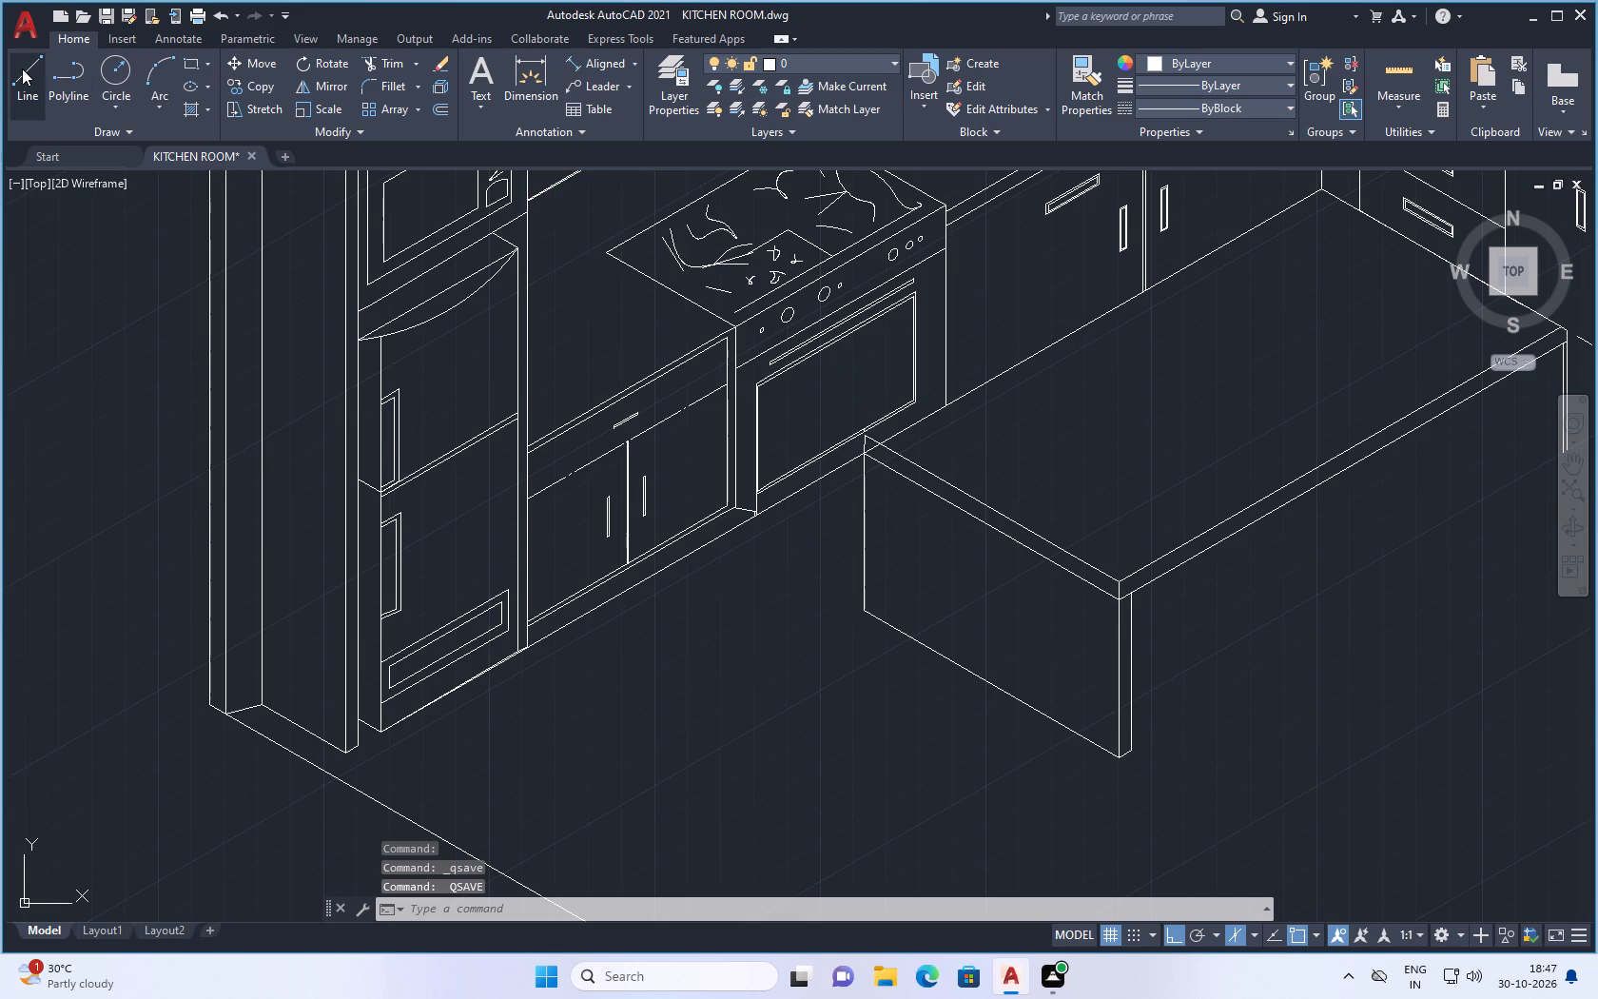
pyautogui.scroll(2, 1160, 793)
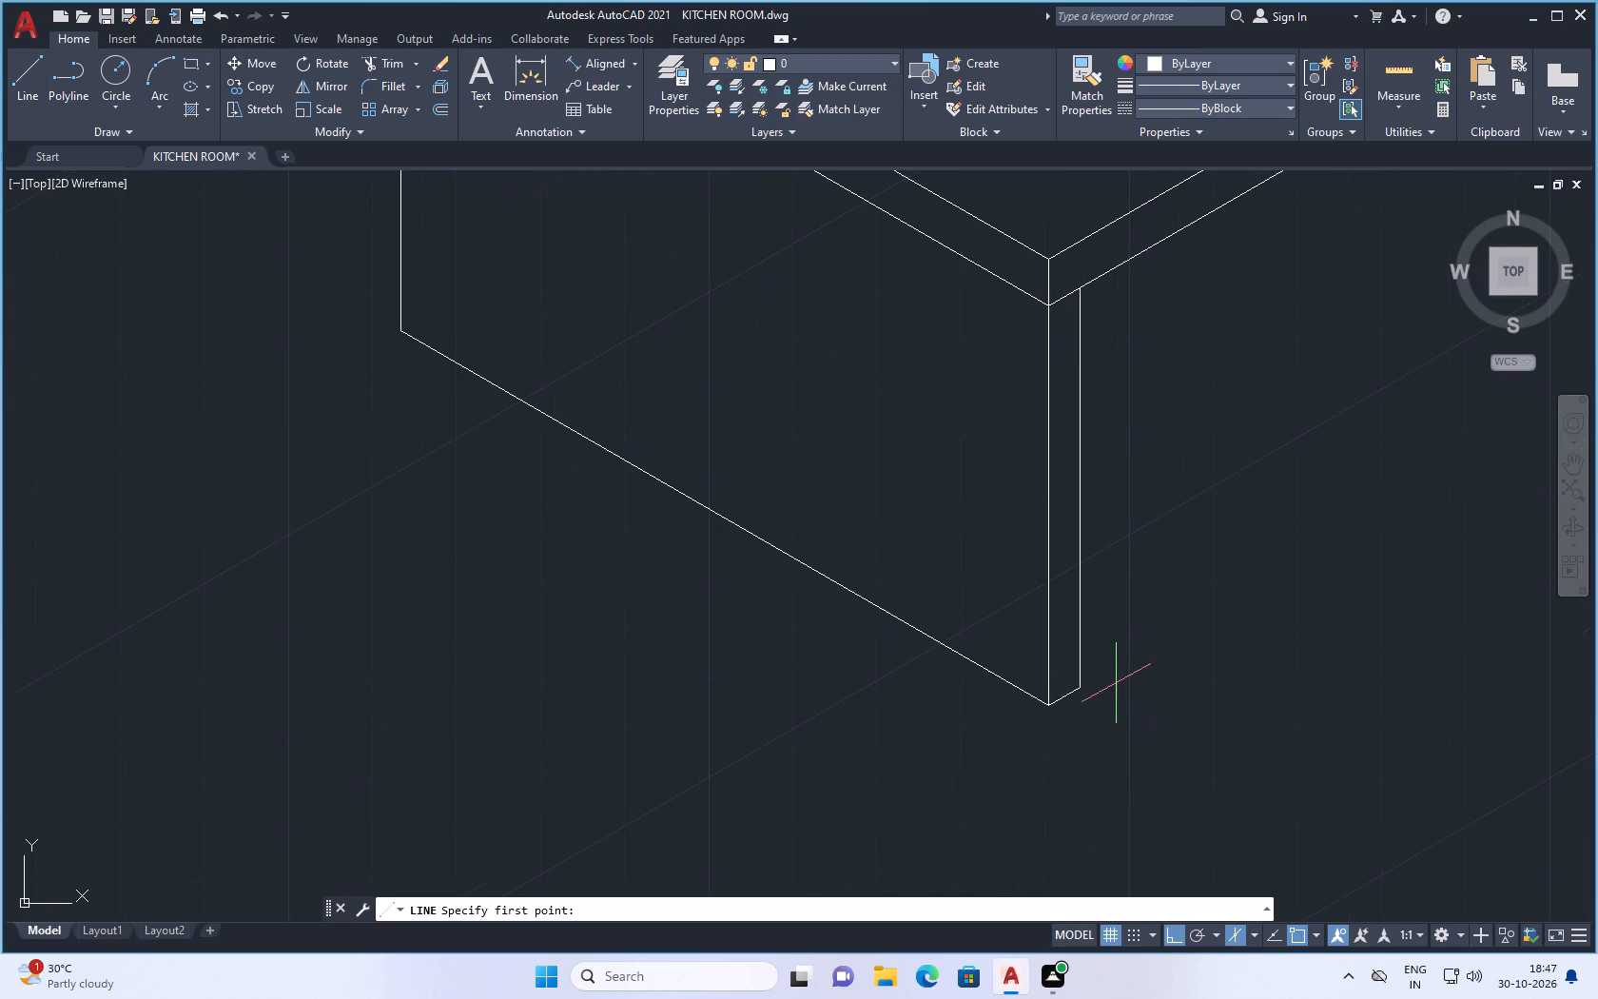
pyautogui.click(1081, 689)
pyautogui.scroll(-2, 1321, 474)
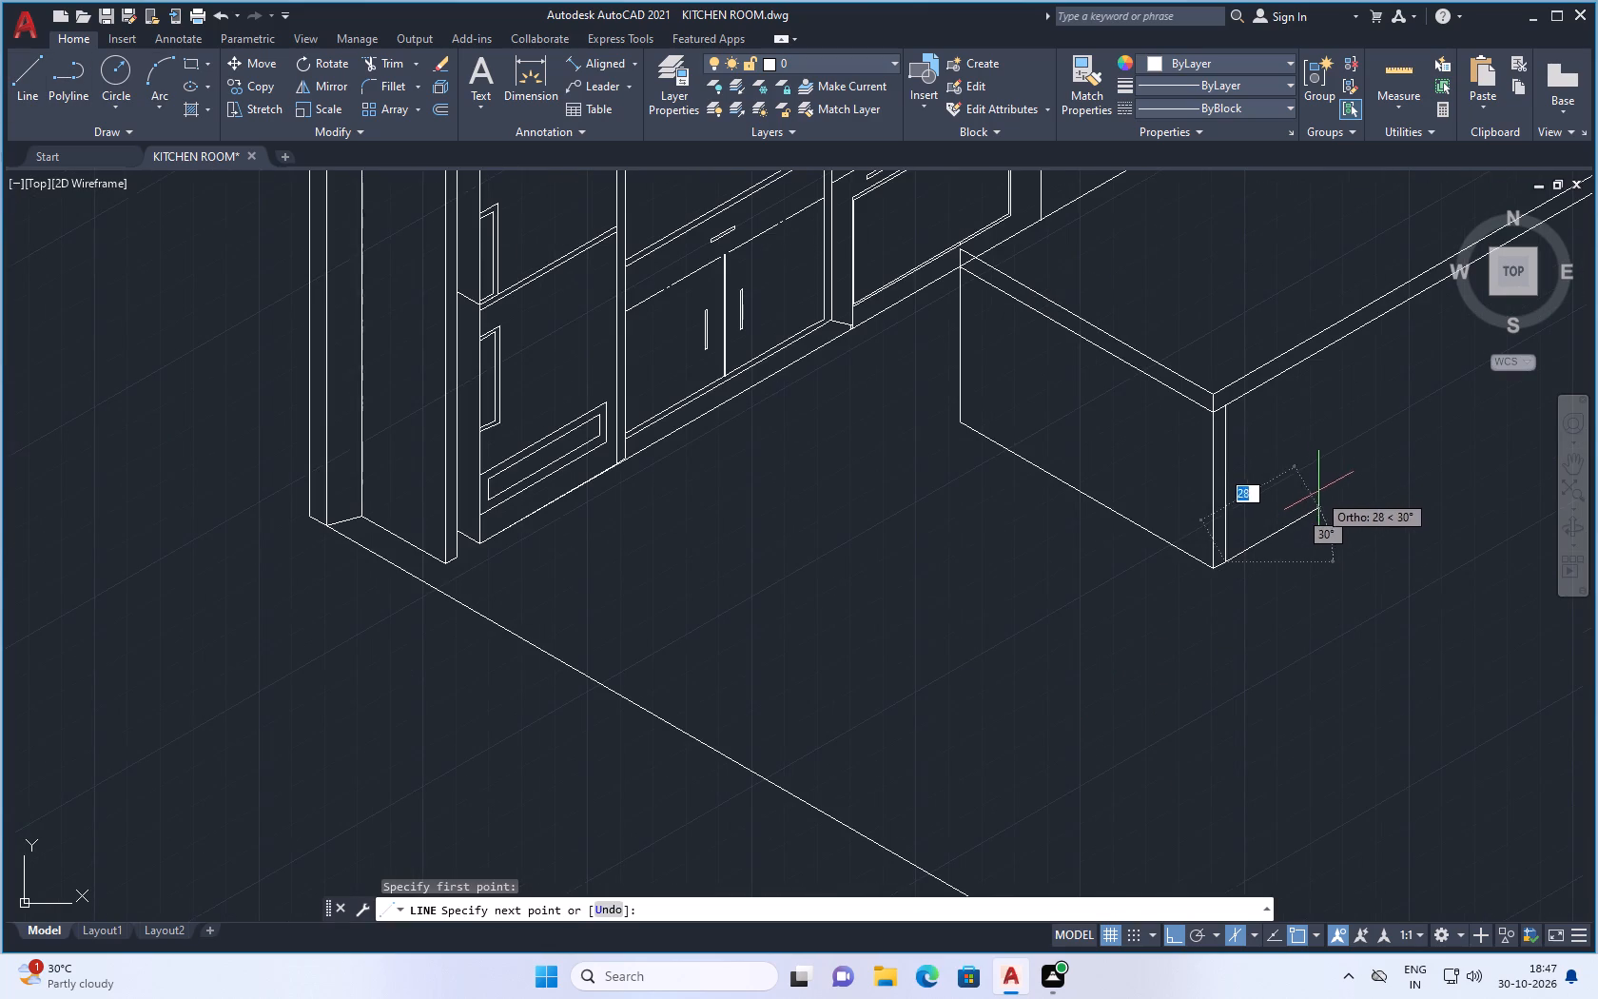
pyautogui.scroll(-3, 1324, 489)
pyautogui.scroll(2, 1340, 502)
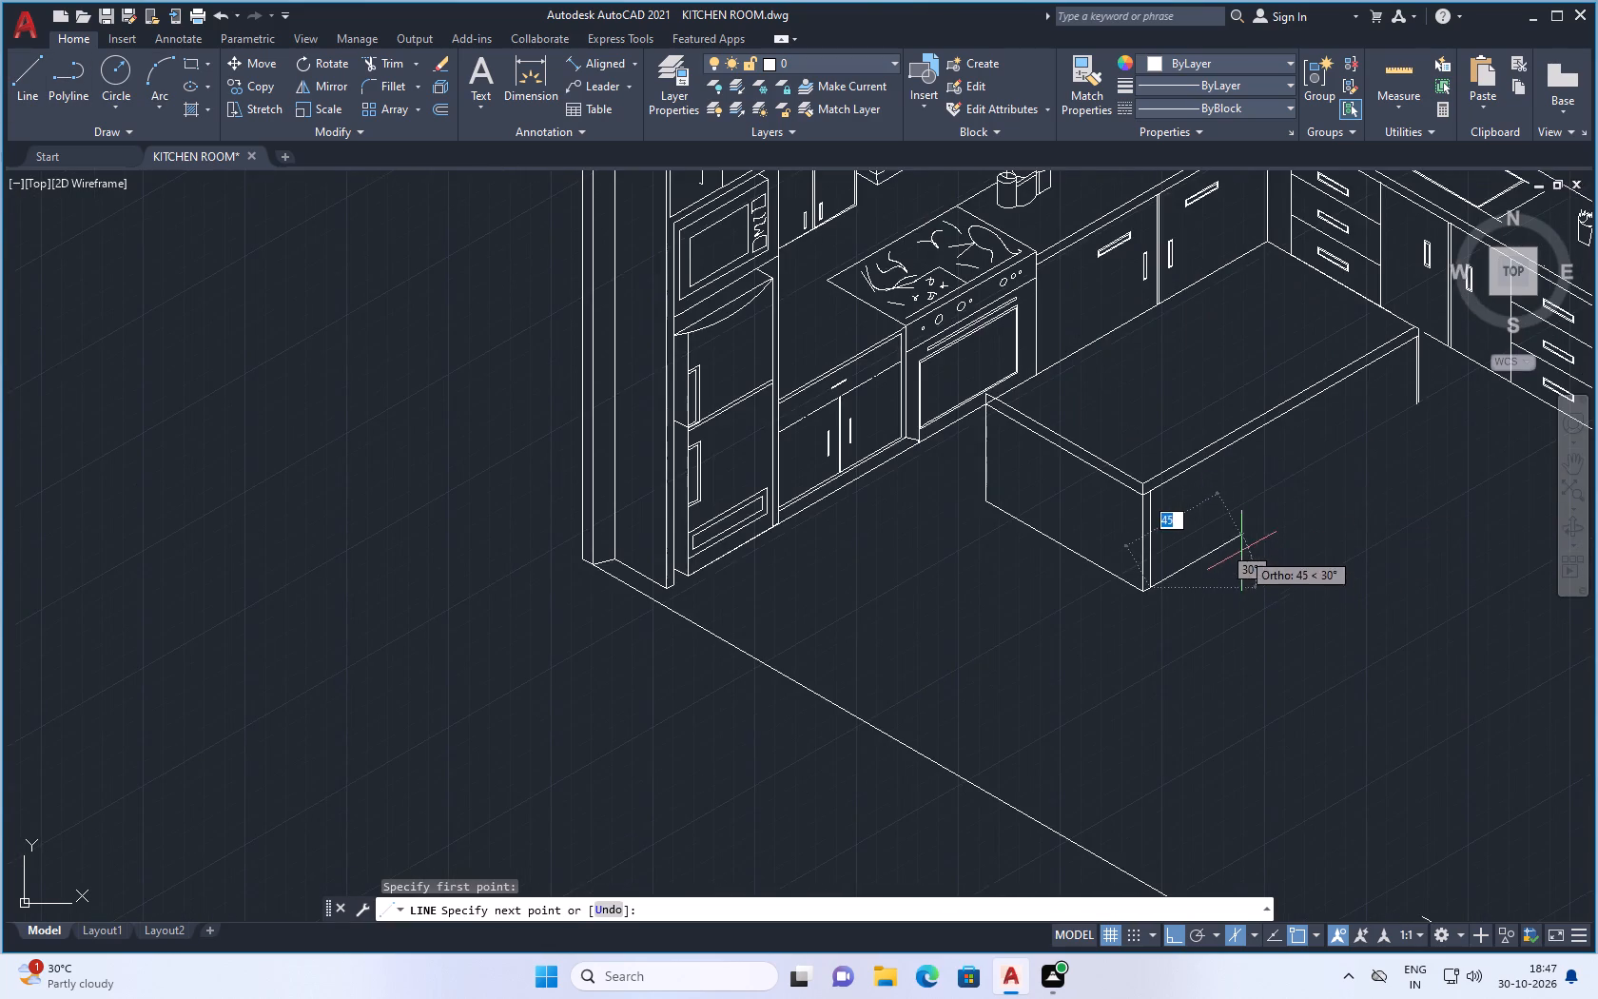
pyautogui.scroll(2, 1239, 543)
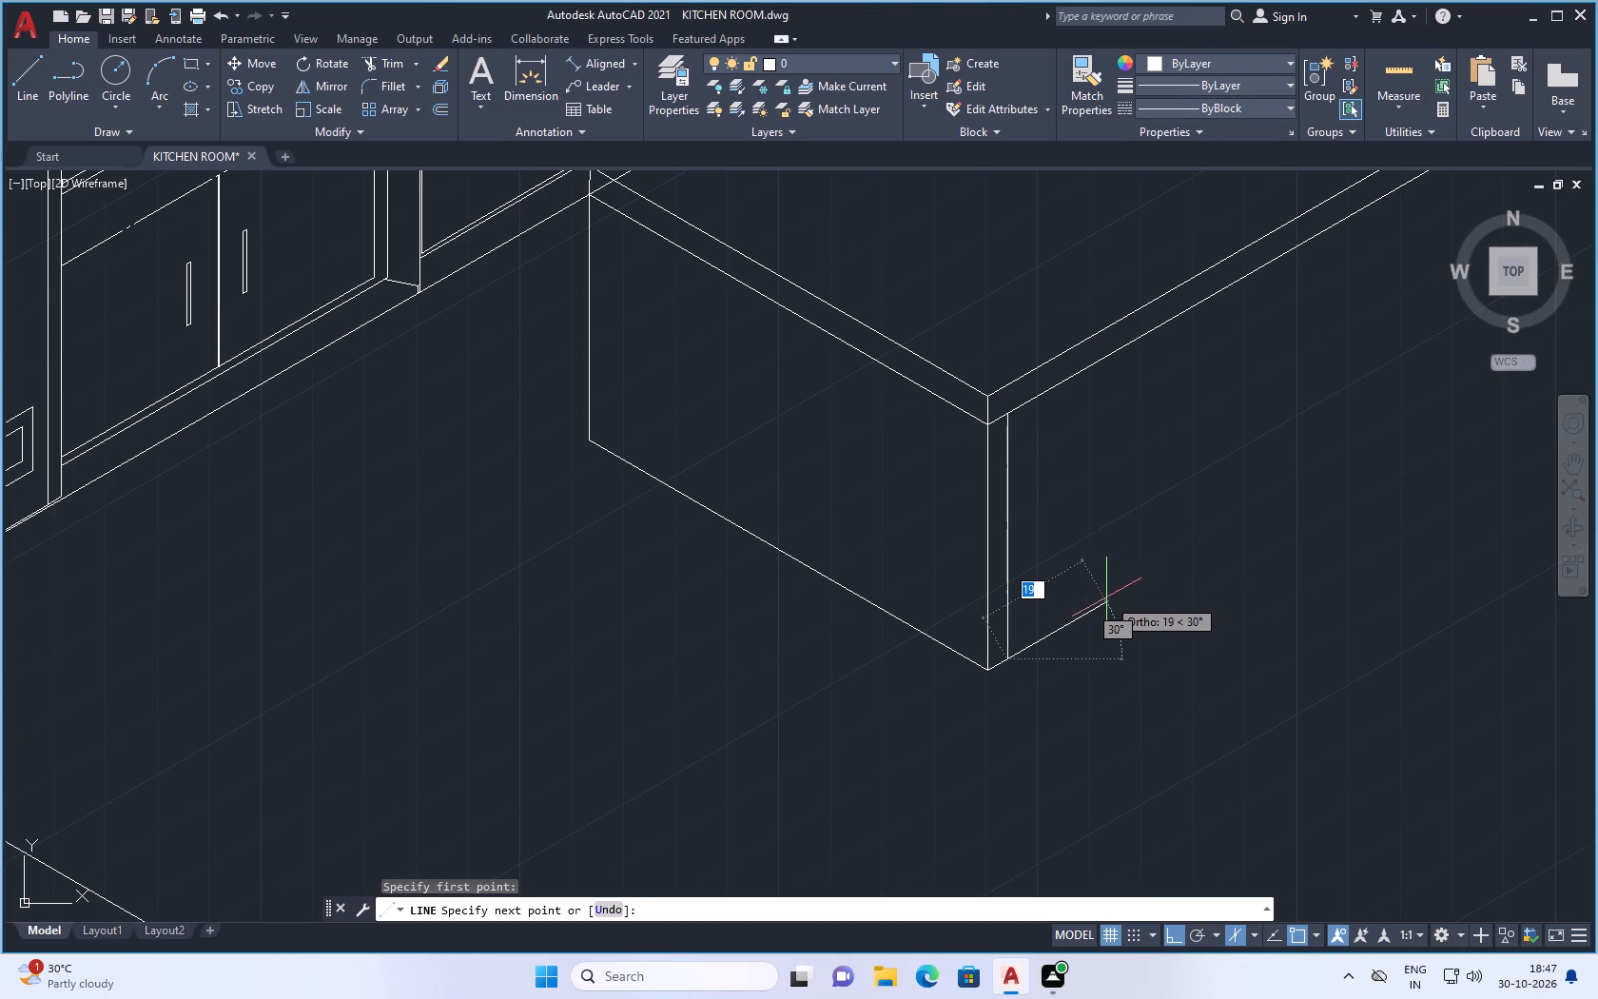
pyautogui.click(1105, 599)
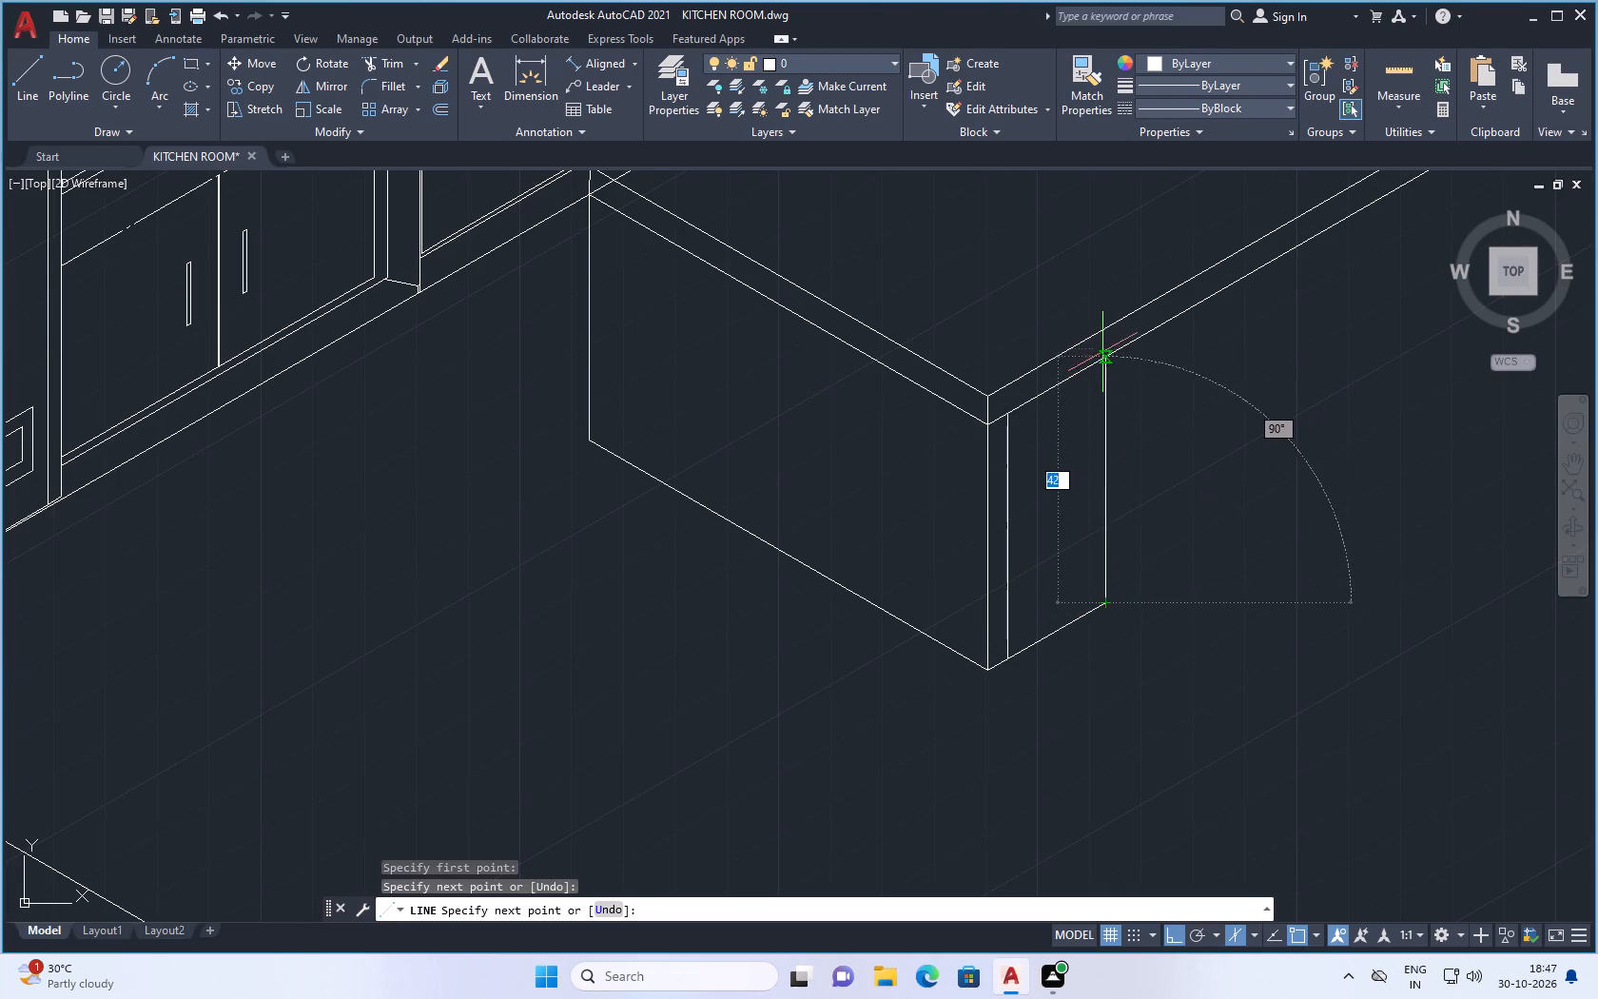
pyautogui.click(1106, 358)
pyautogui.press('space')
# Draw a vertical line from the midpoint of the countertop's lower edge on the end panel down past the panel's base line.
pyautogui.scroll(-2, 1140, 626)
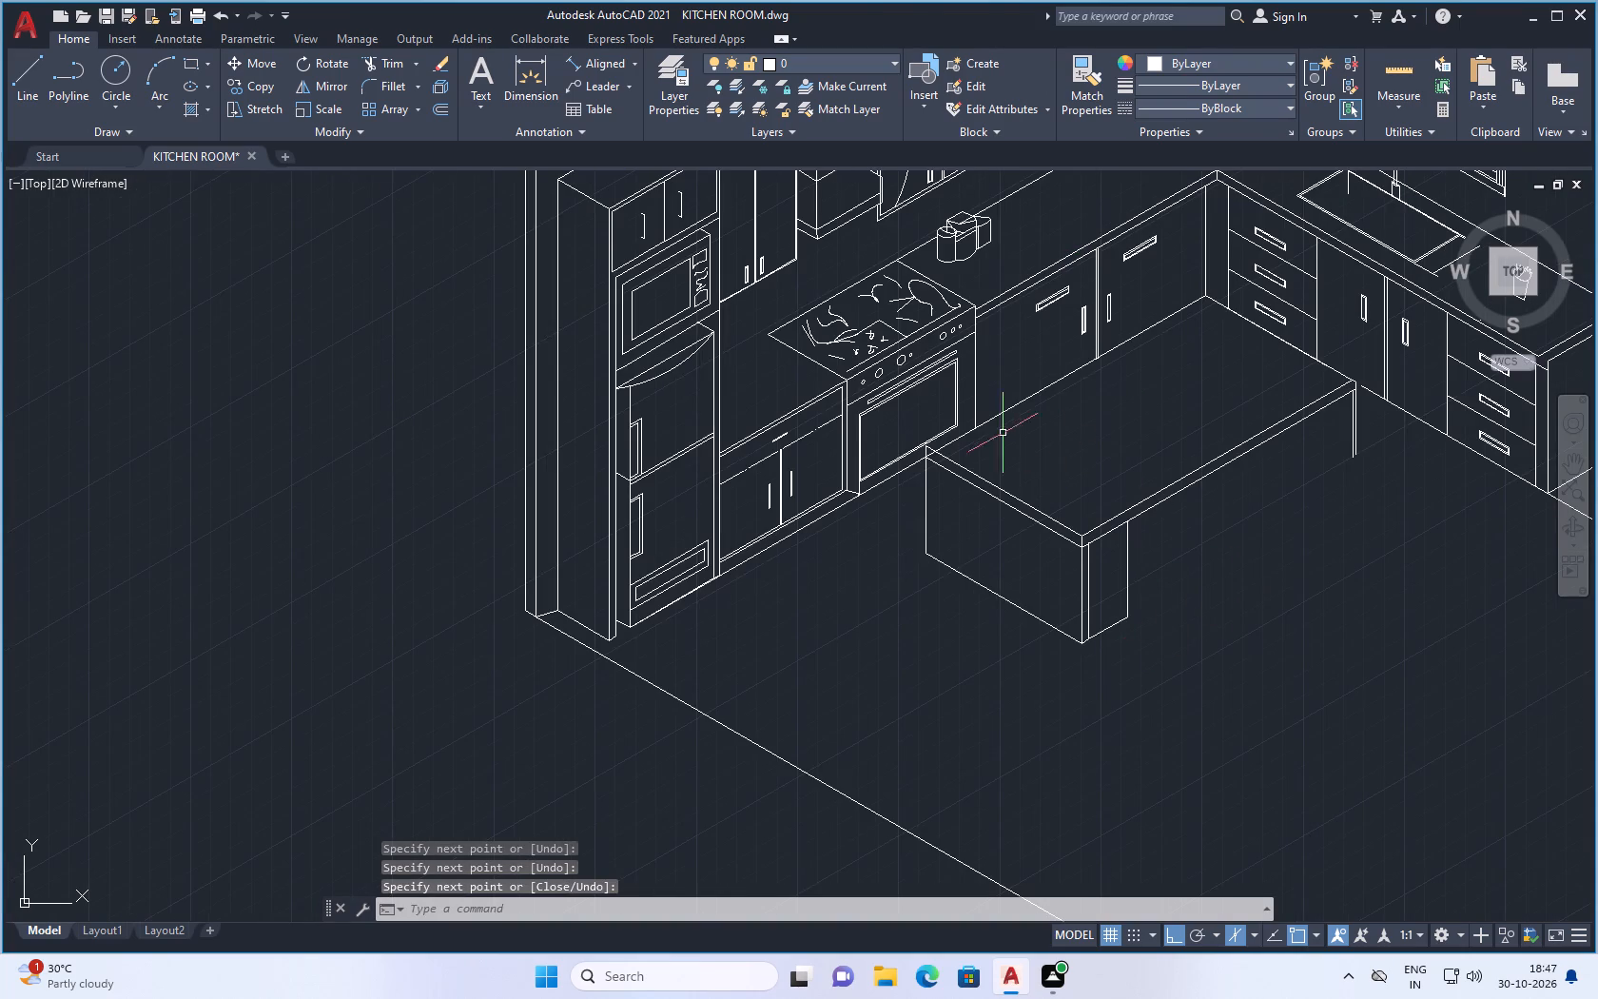
pyautogui.press('space')
pyautogui.scroll(1, 961, 483)
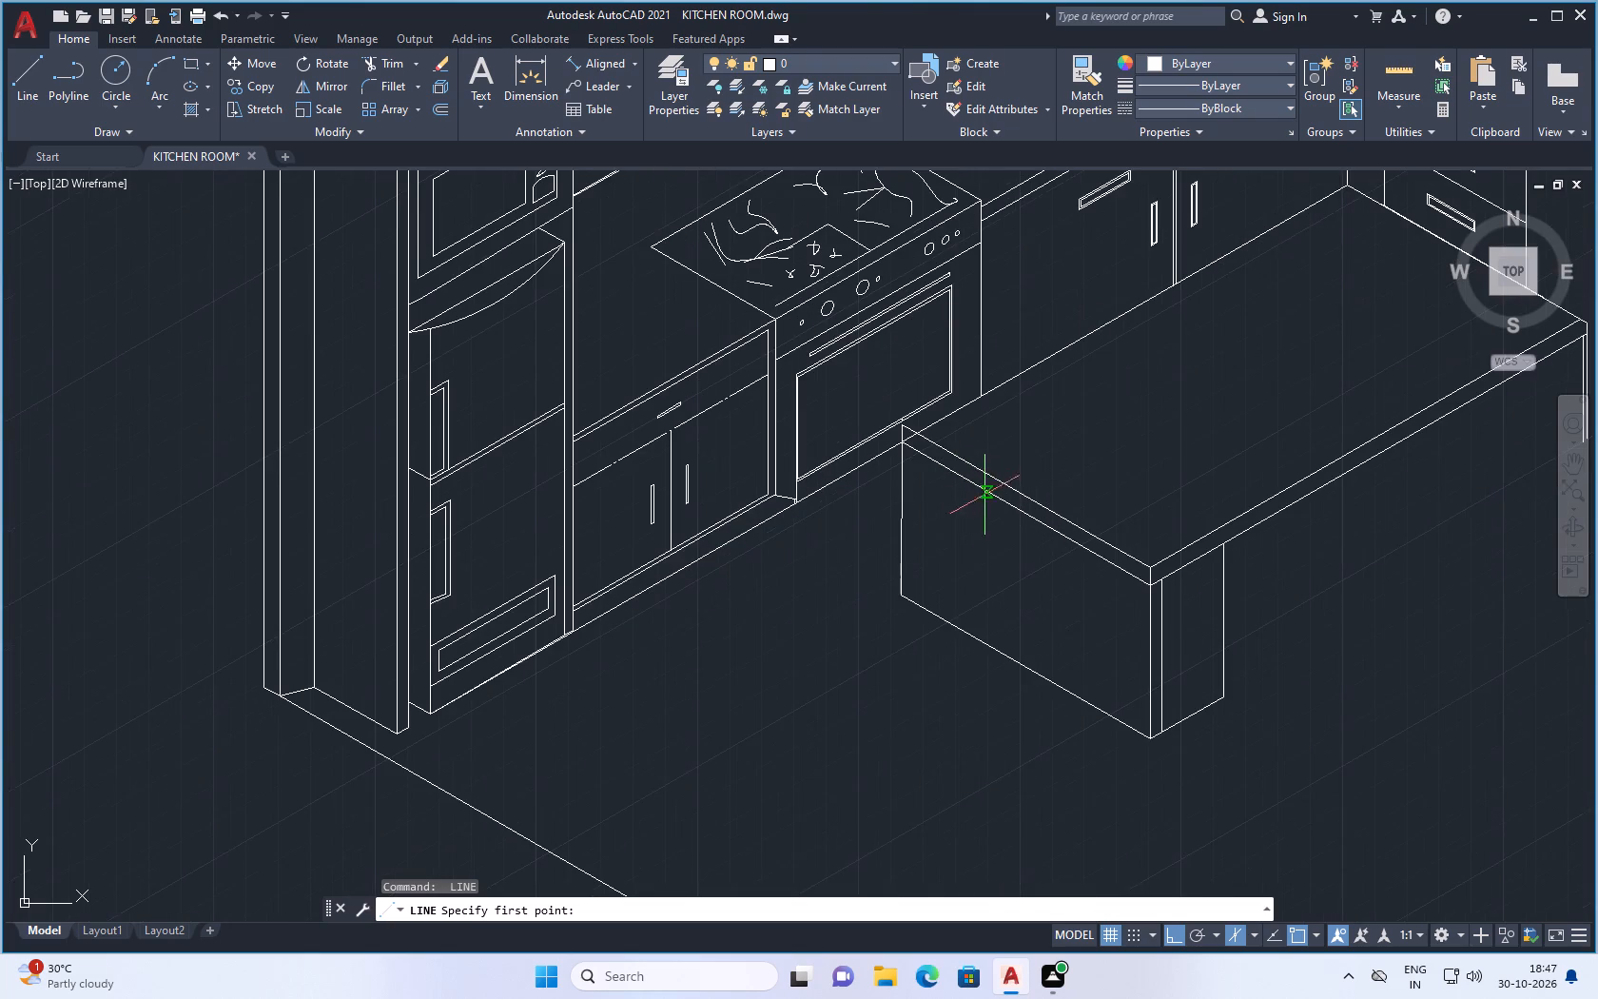
pyautogui.click(1021, 517)
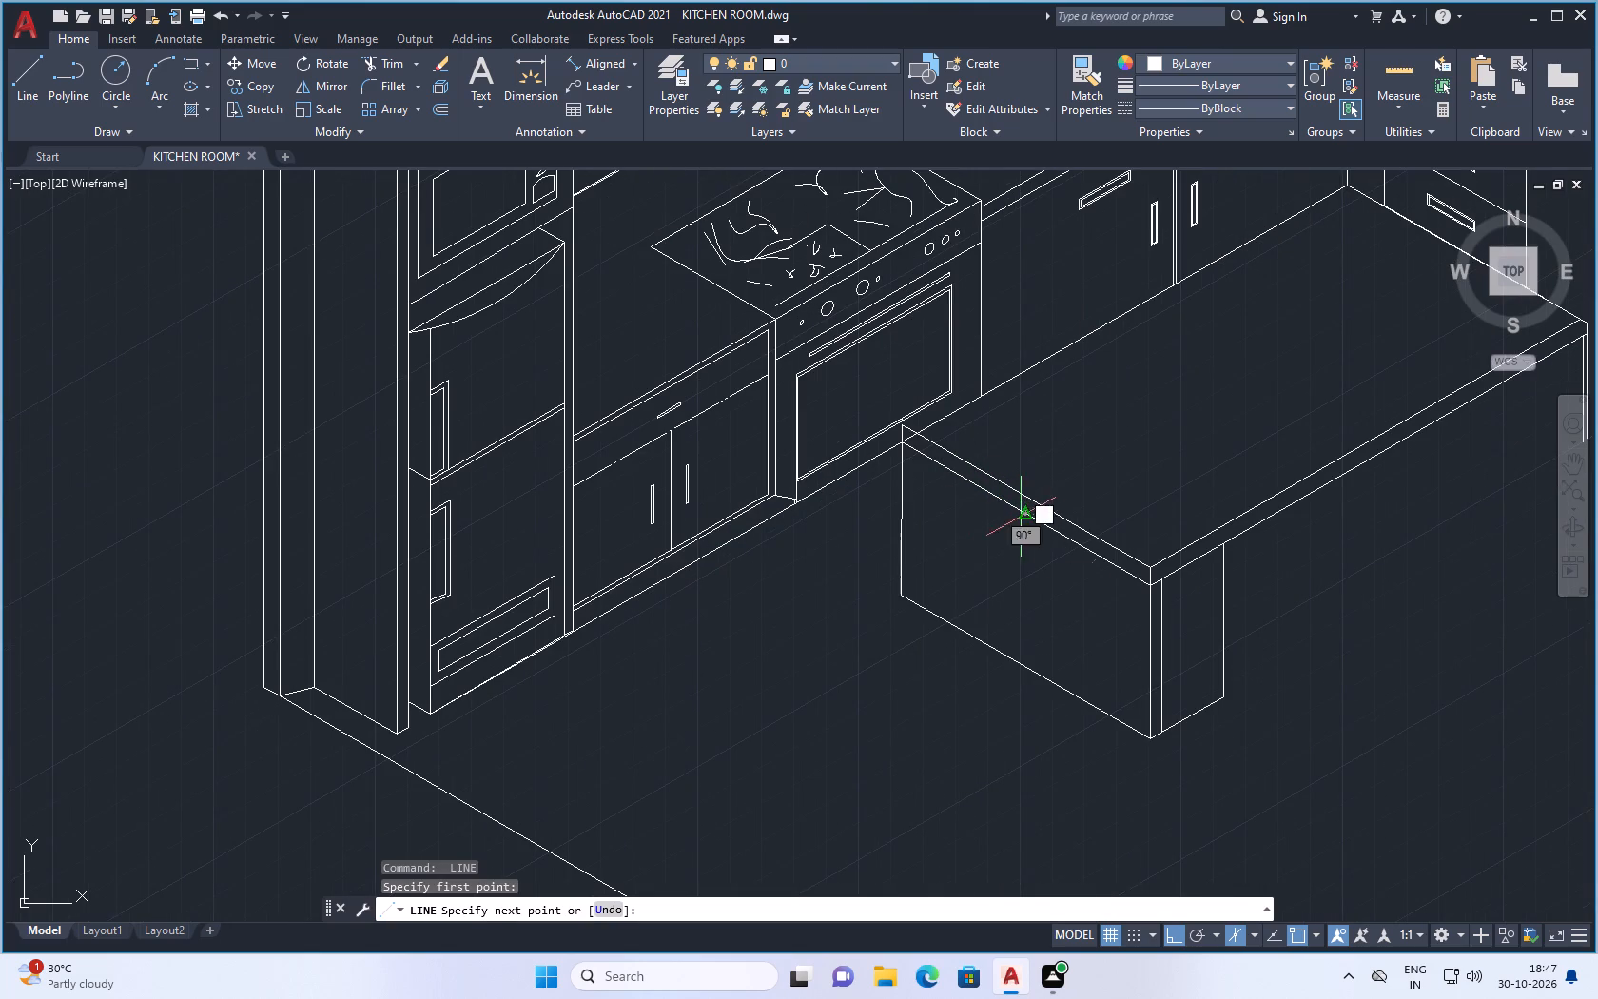
pyautogui.click(1005, 747)
pyautogui.press('space')
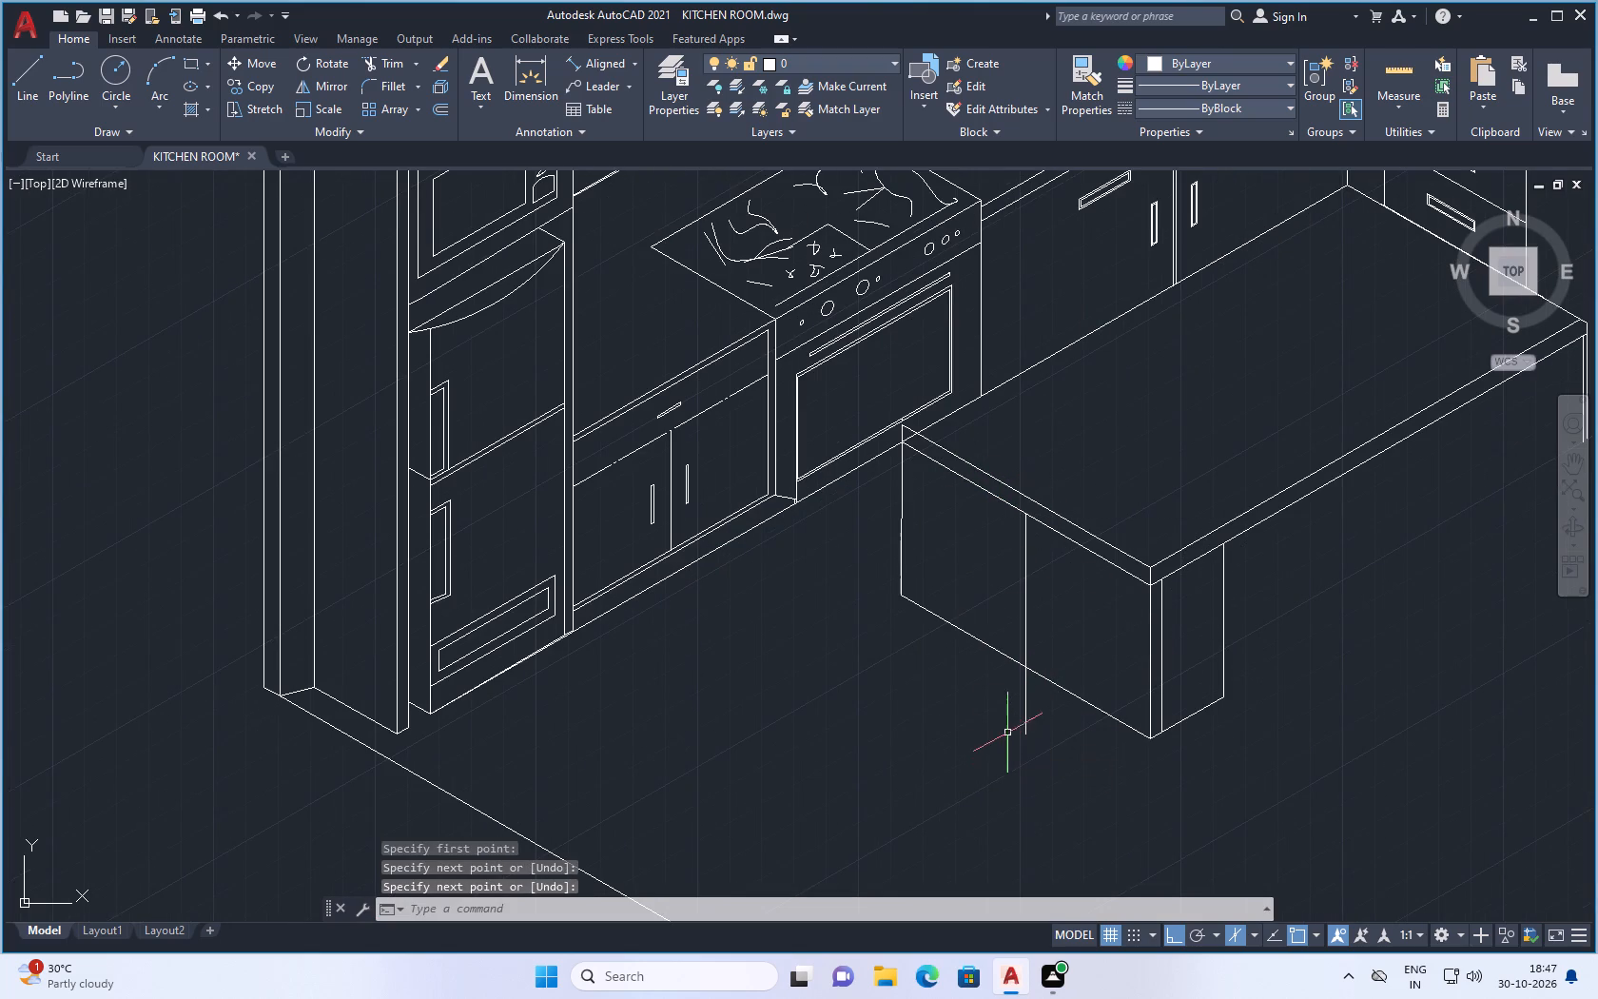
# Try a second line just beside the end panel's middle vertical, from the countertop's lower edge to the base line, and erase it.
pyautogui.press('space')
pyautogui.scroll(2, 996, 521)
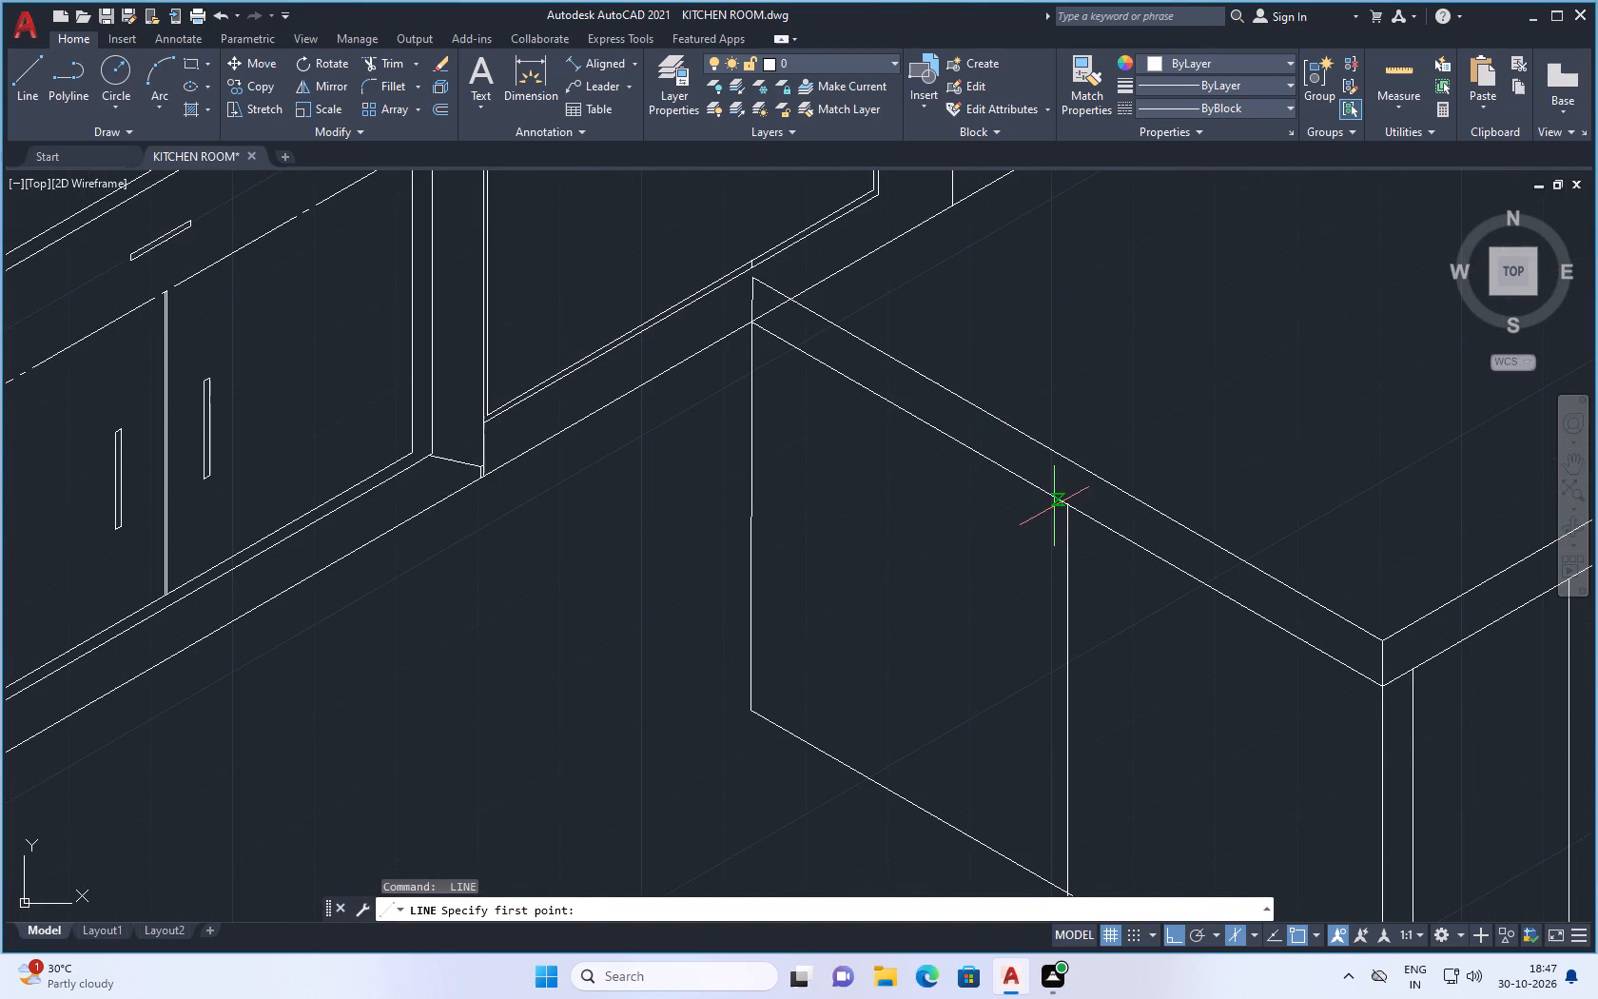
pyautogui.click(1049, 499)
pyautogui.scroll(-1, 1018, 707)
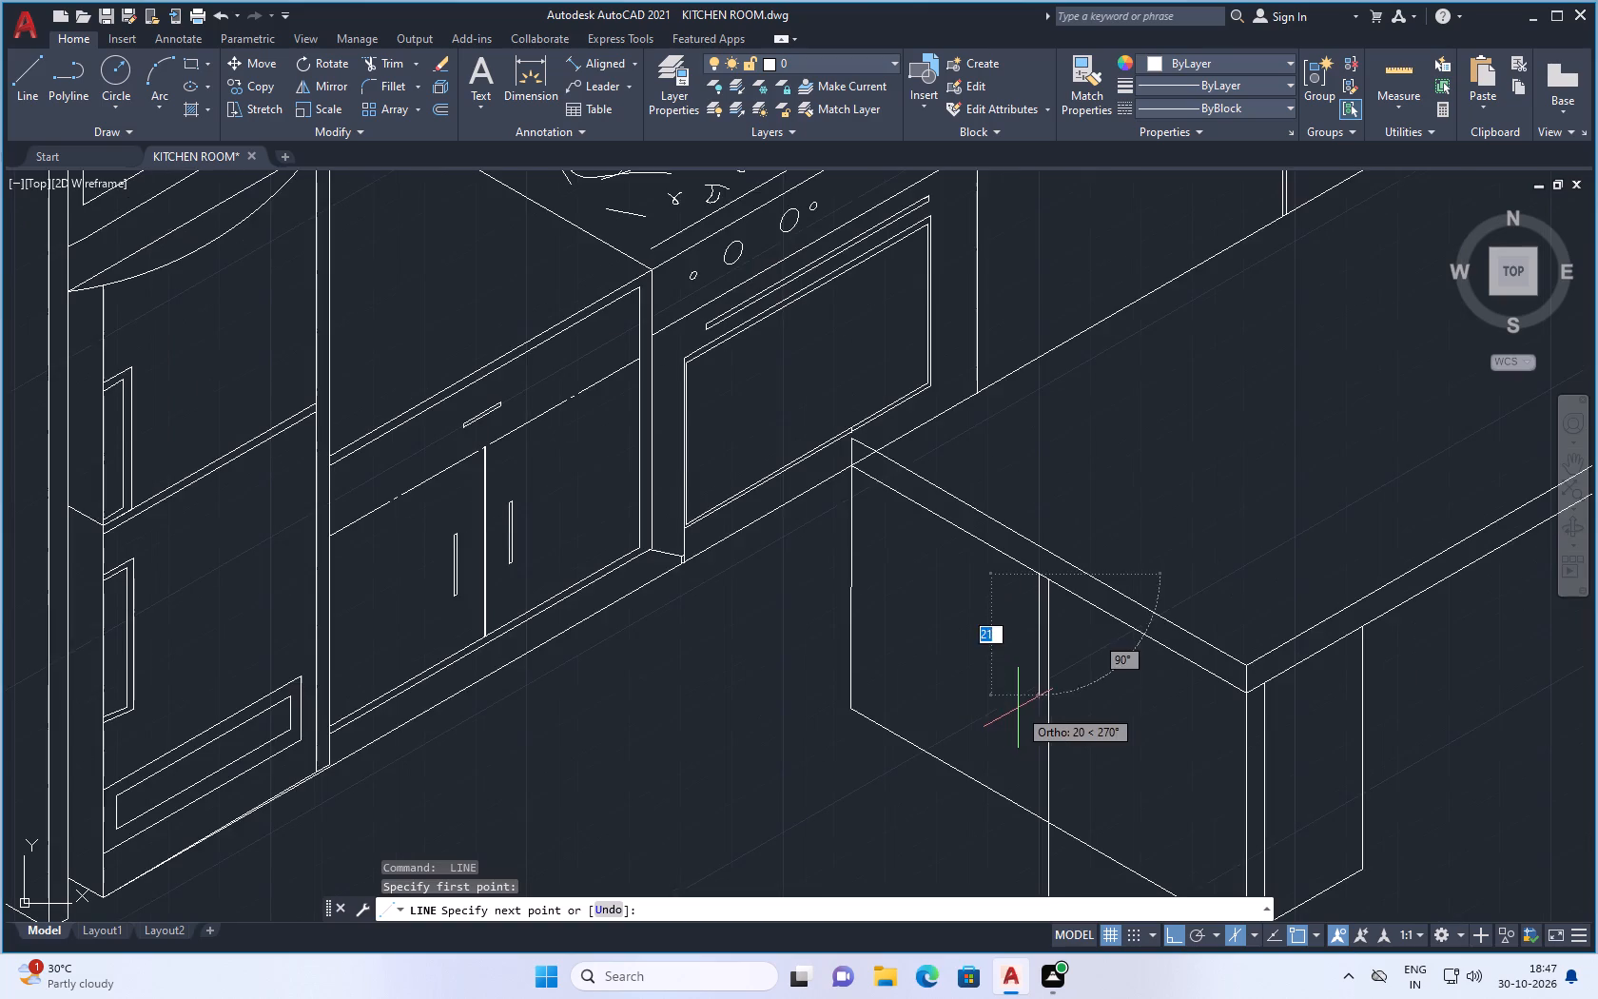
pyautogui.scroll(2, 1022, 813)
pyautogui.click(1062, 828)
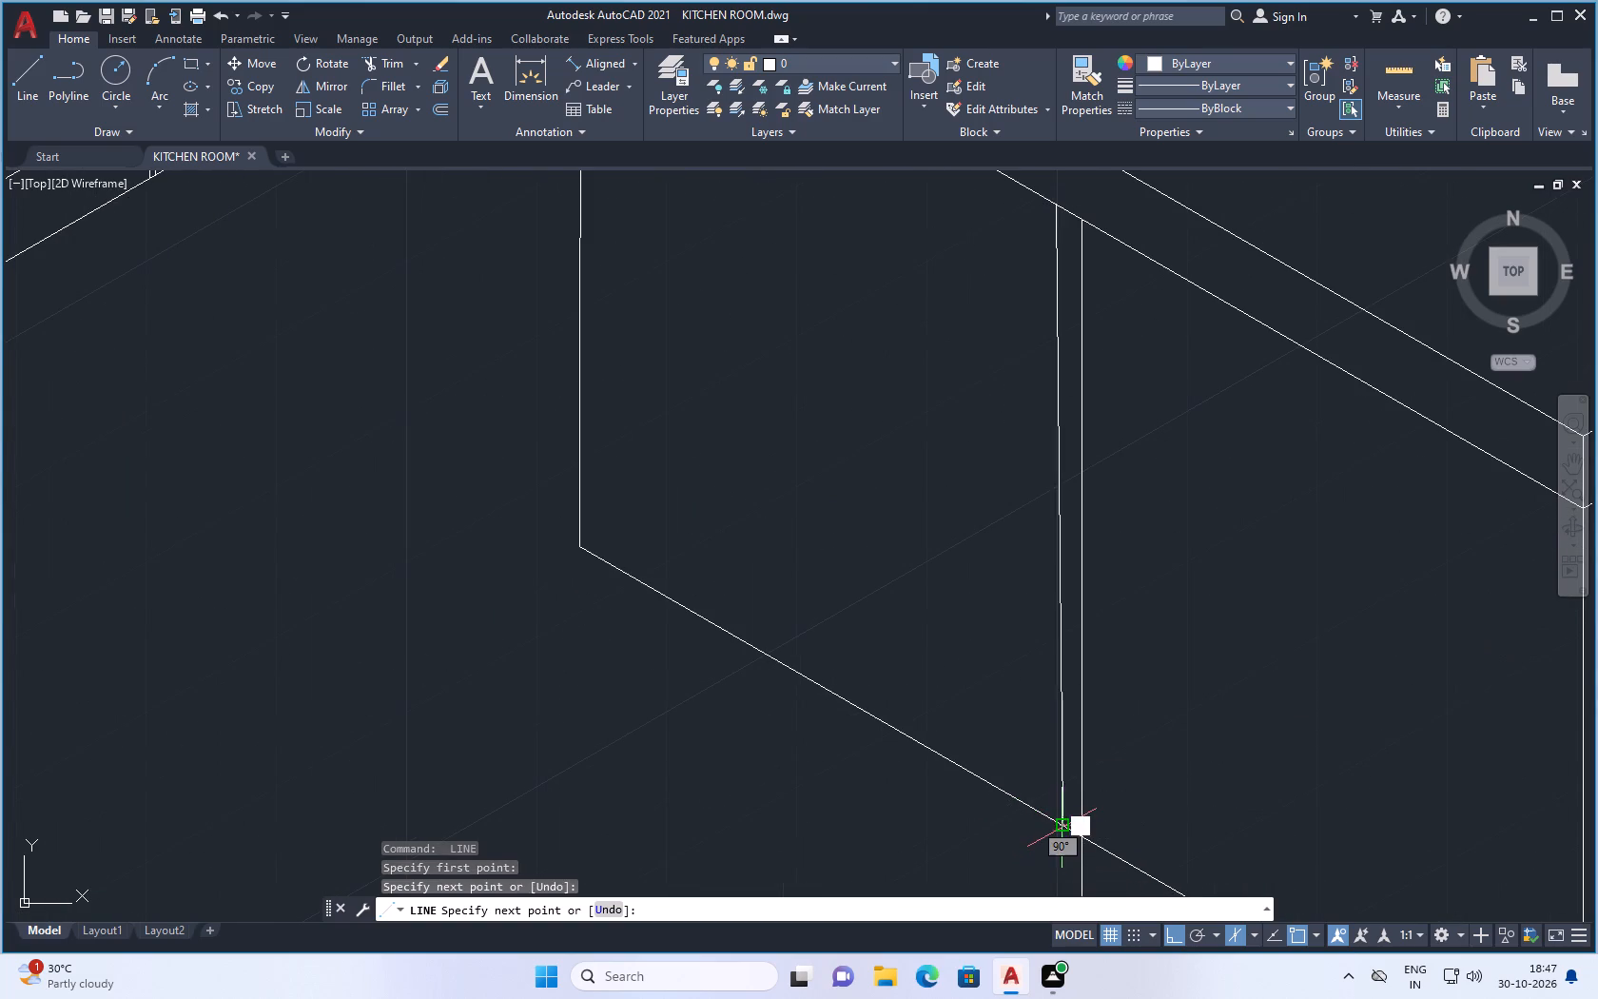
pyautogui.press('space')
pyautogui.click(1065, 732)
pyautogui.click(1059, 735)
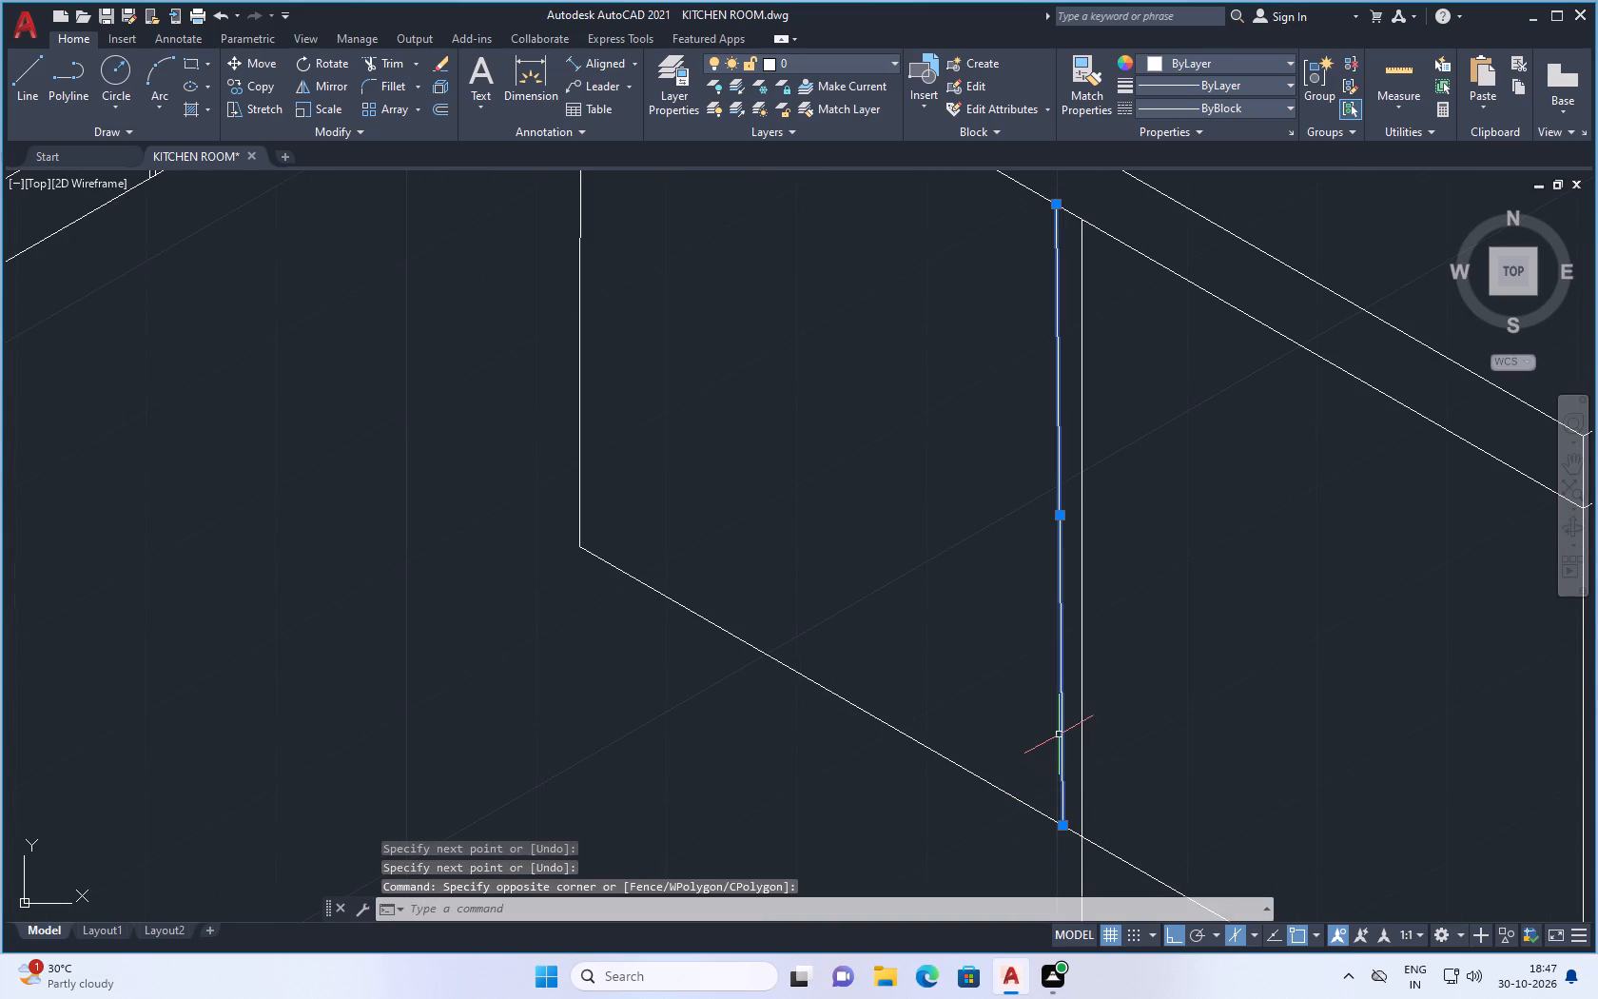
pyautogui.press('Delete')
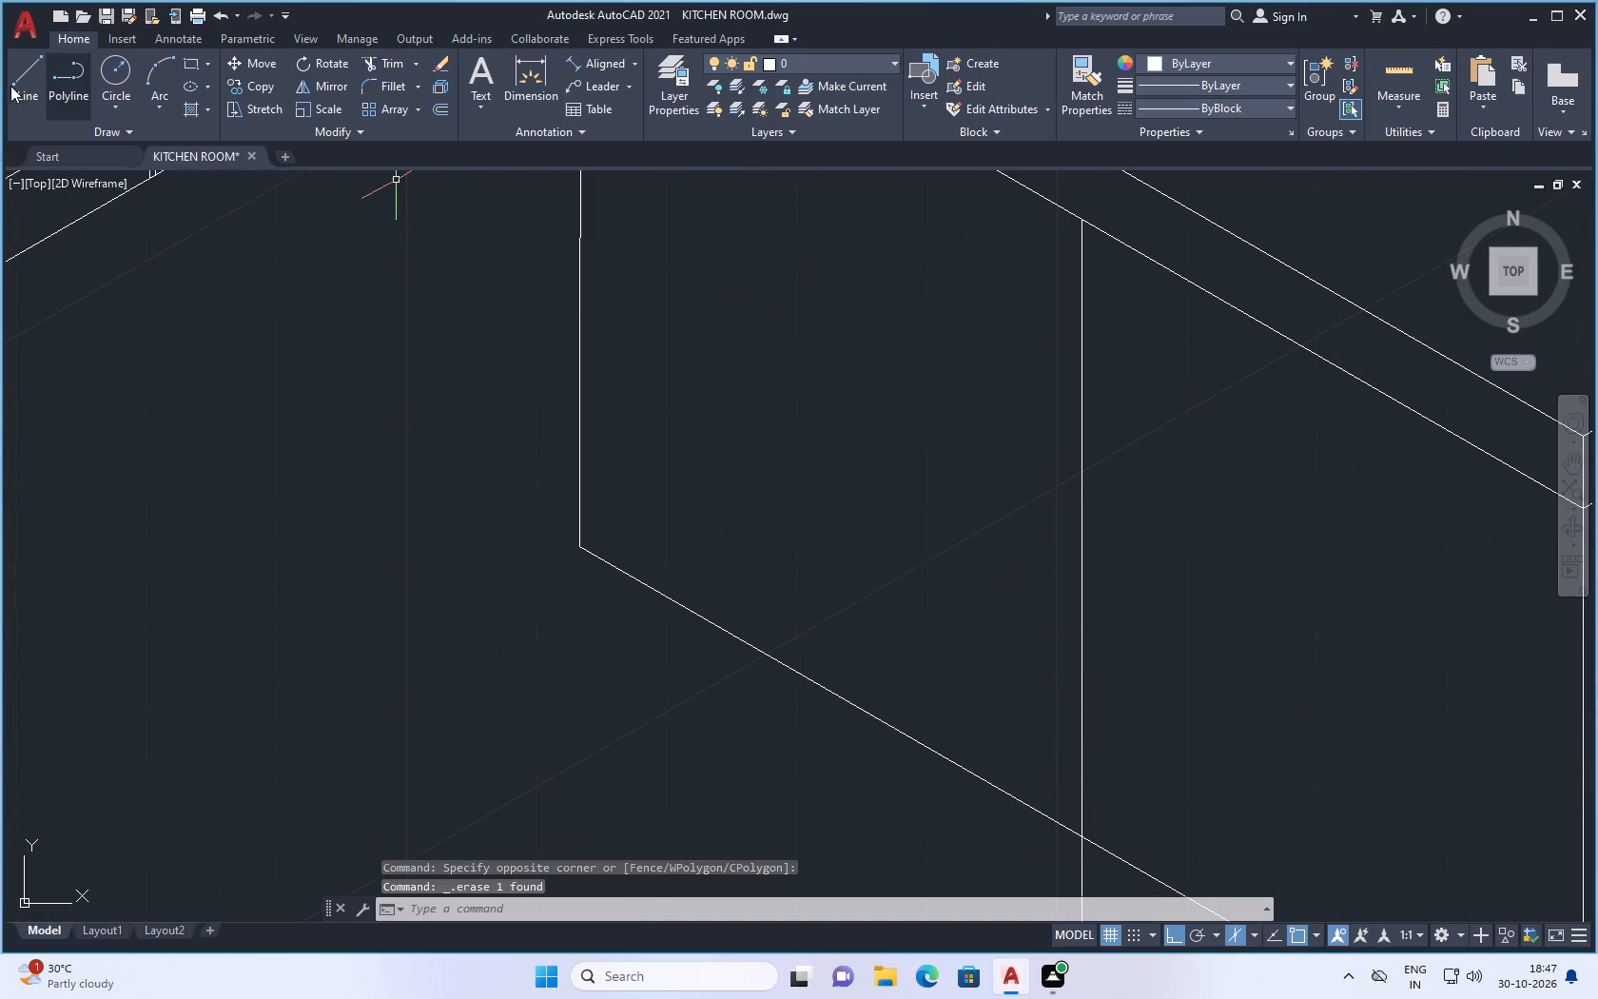
# Draw a vertical line close beside the end panel's middle line, on its stove side, from the countertop's lower edge past the base line.
pyautogui.click(17, 86)
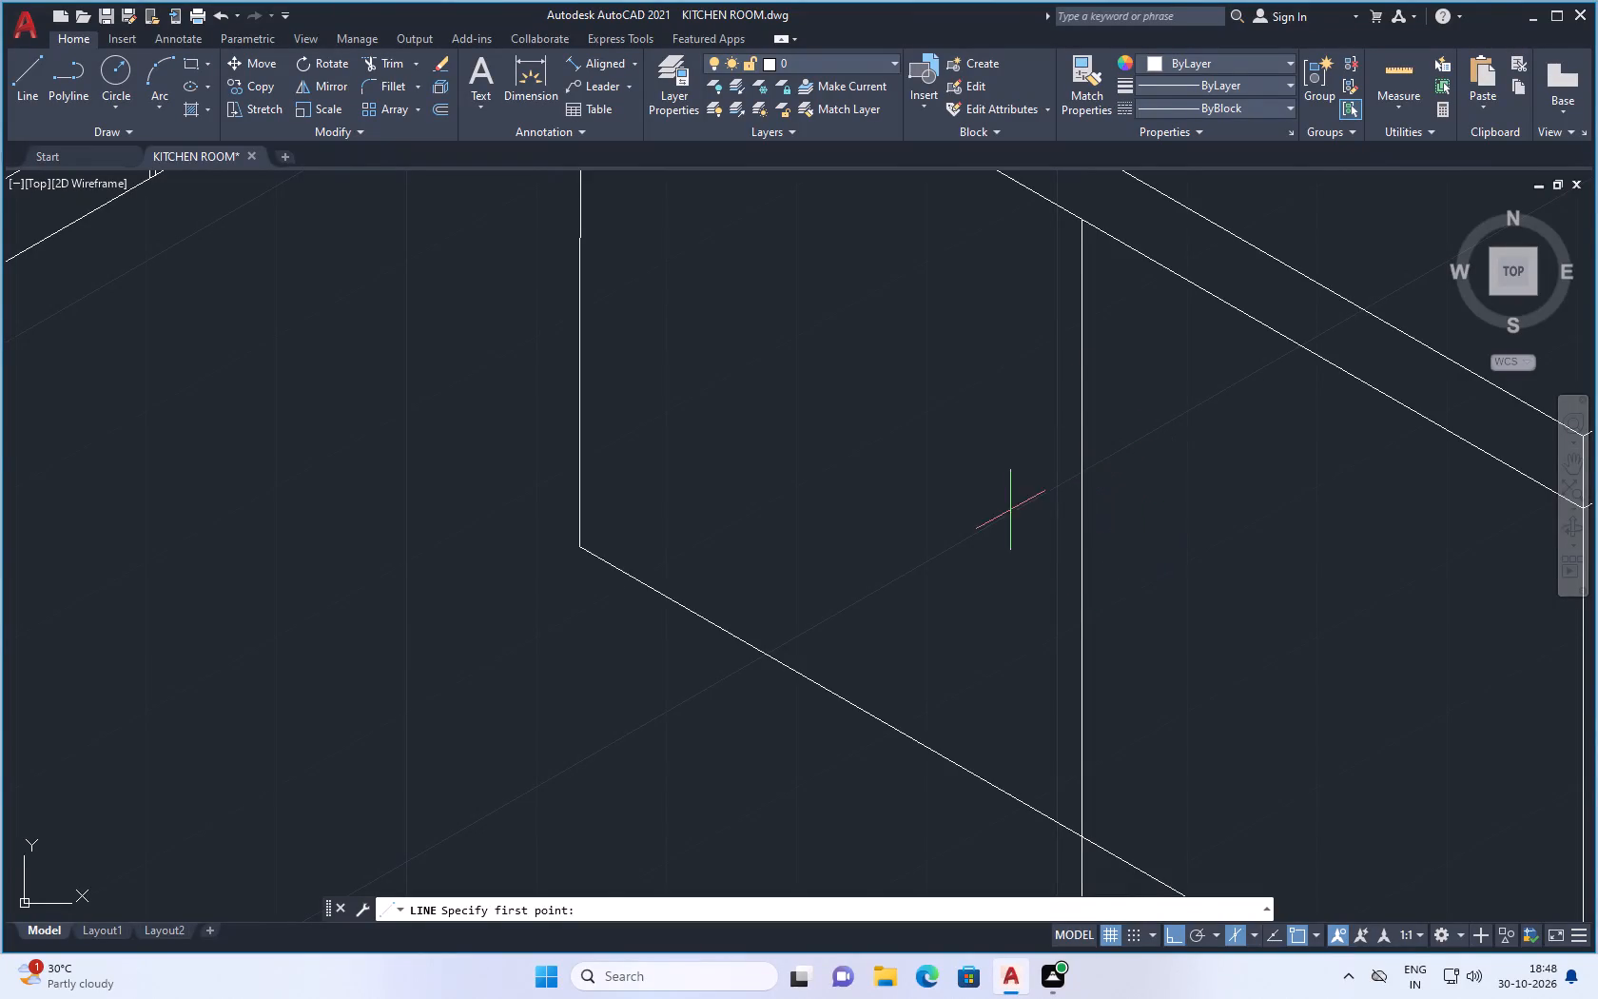
pyautogui.click(1067, 212)
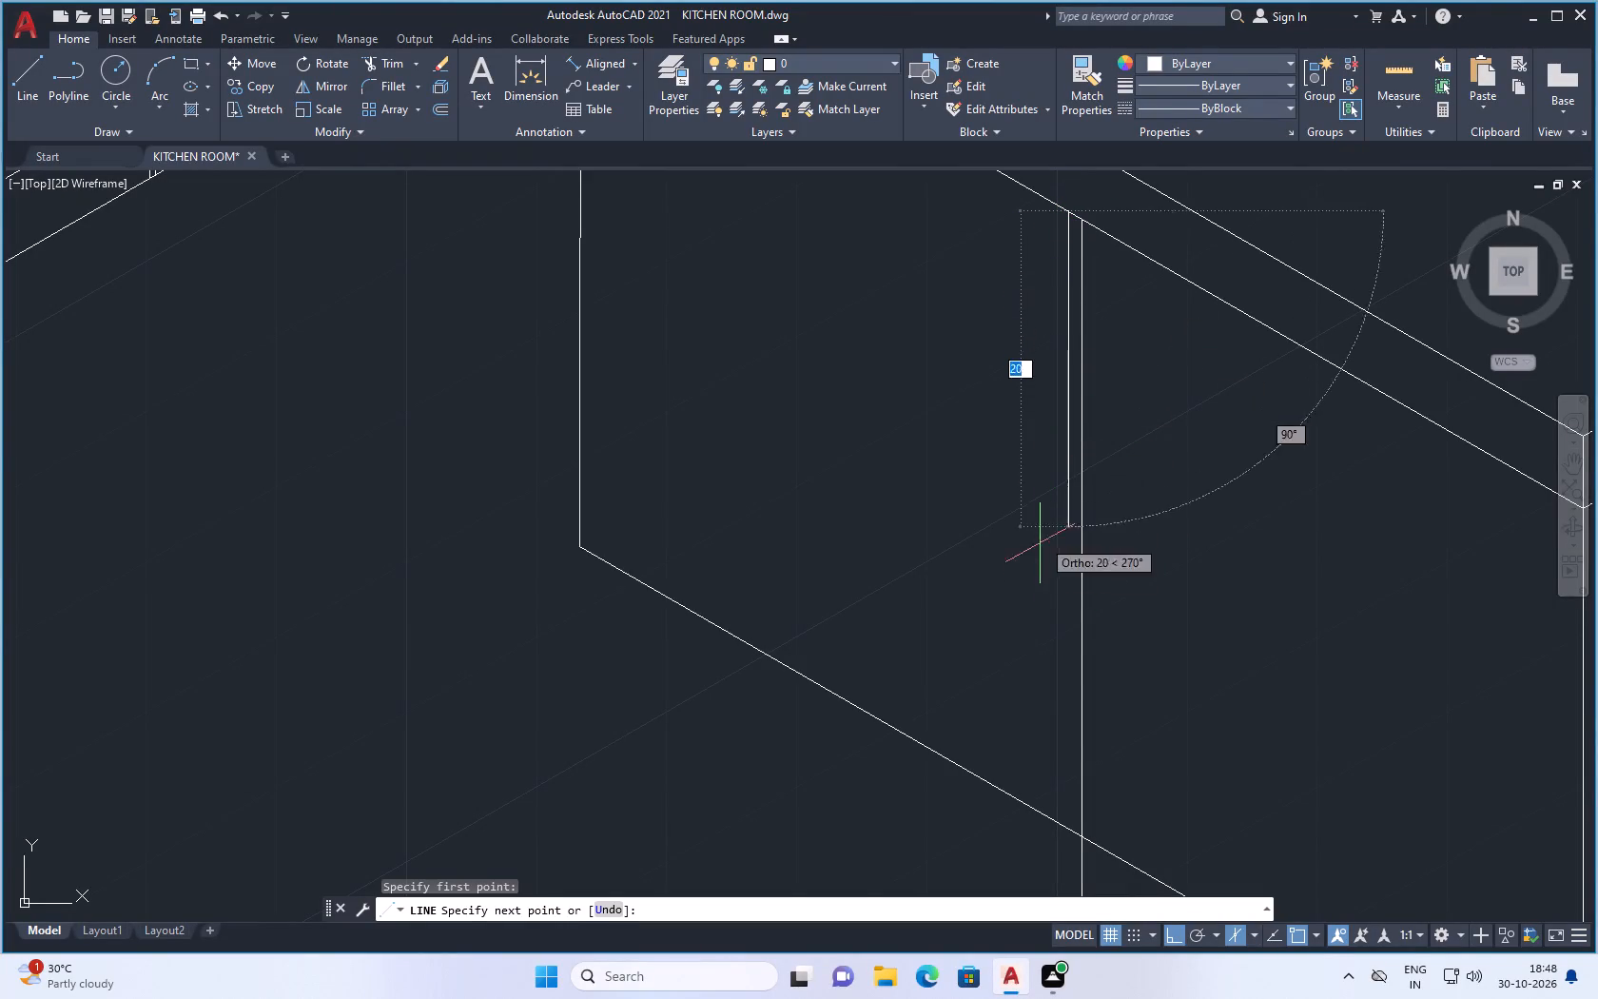
pyautogui.scroll(-3, 1059, 834)
pyautogui.scroll(2, 1059, 851)
pyautogui.click(1057, 858)
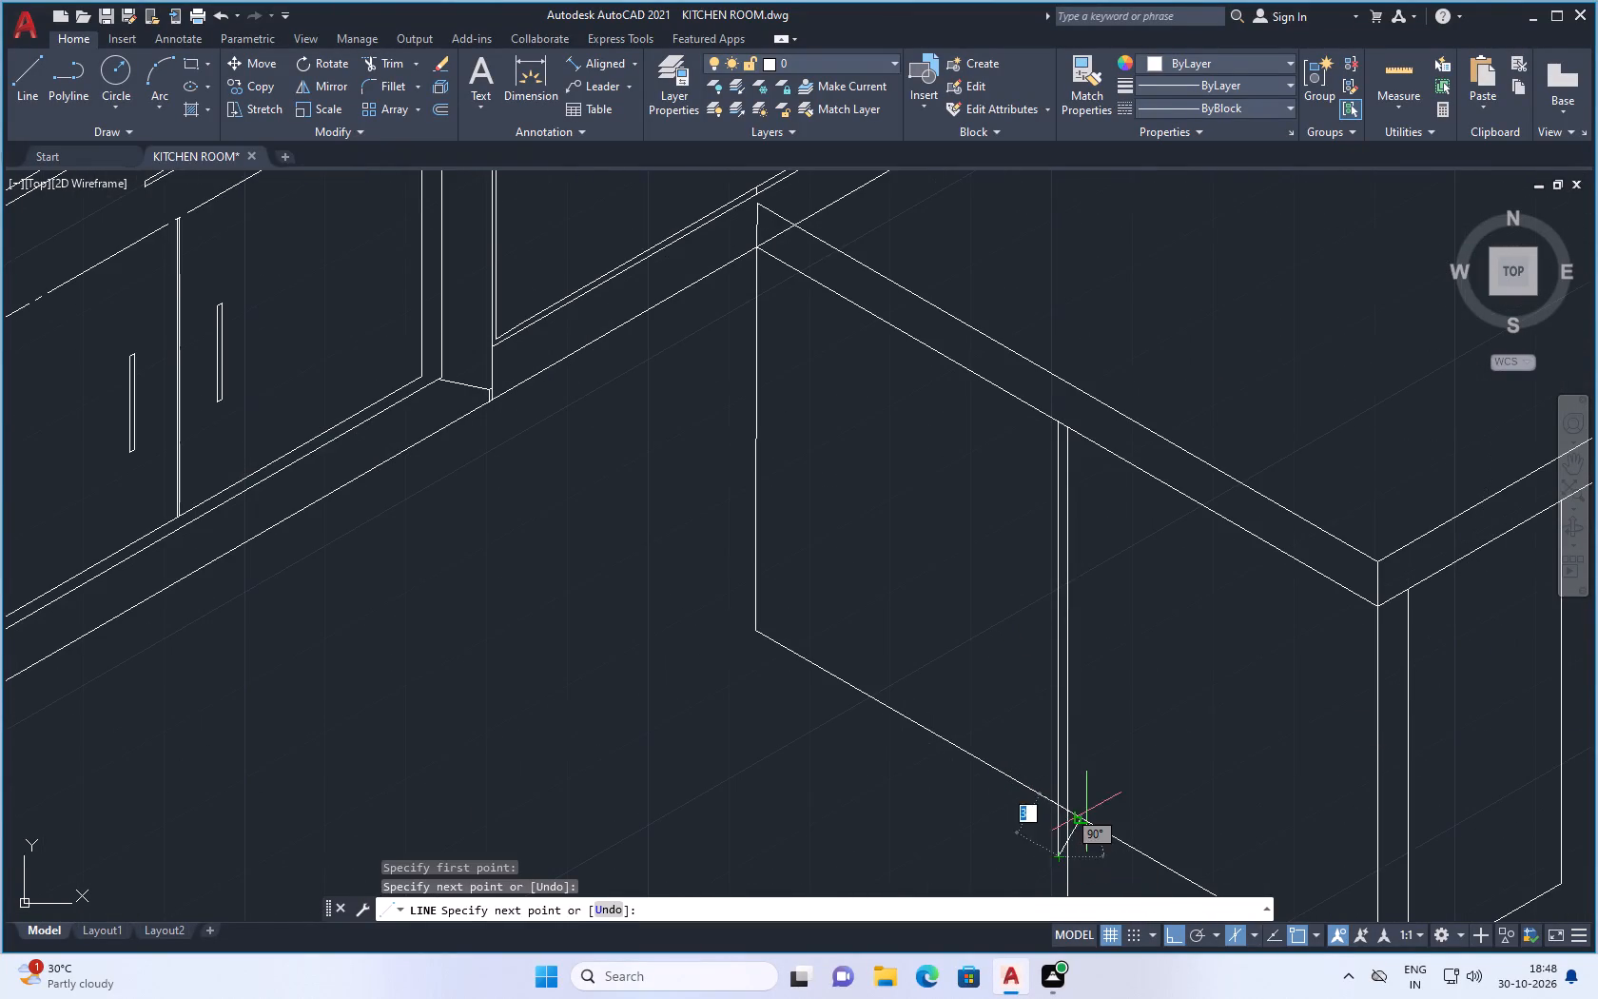
pyautogui.press('Escape')
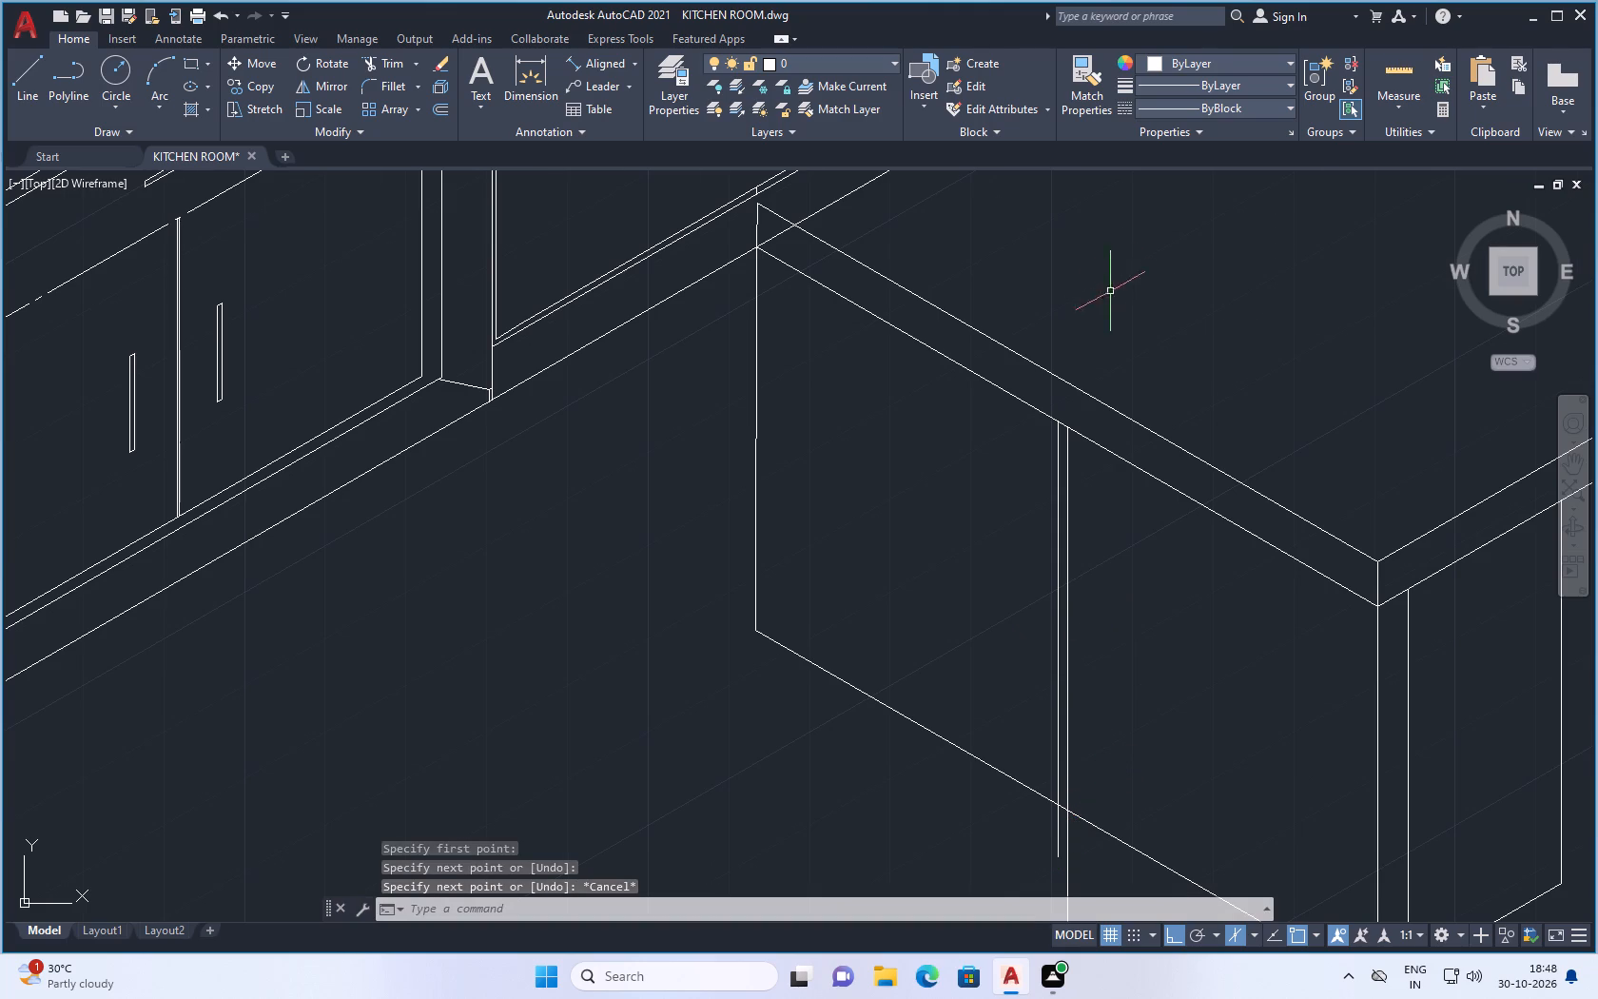
# Trim the overhanging ends of the end panel's two middle vertical lines below the panel's base line.
pyautogui.scroll(-2, 1107, 296)
pyautogui.scroll(2, 1089, 478)
pyautogui.press('t')
pyautogui.press('r')
pyautogui.press('Return')
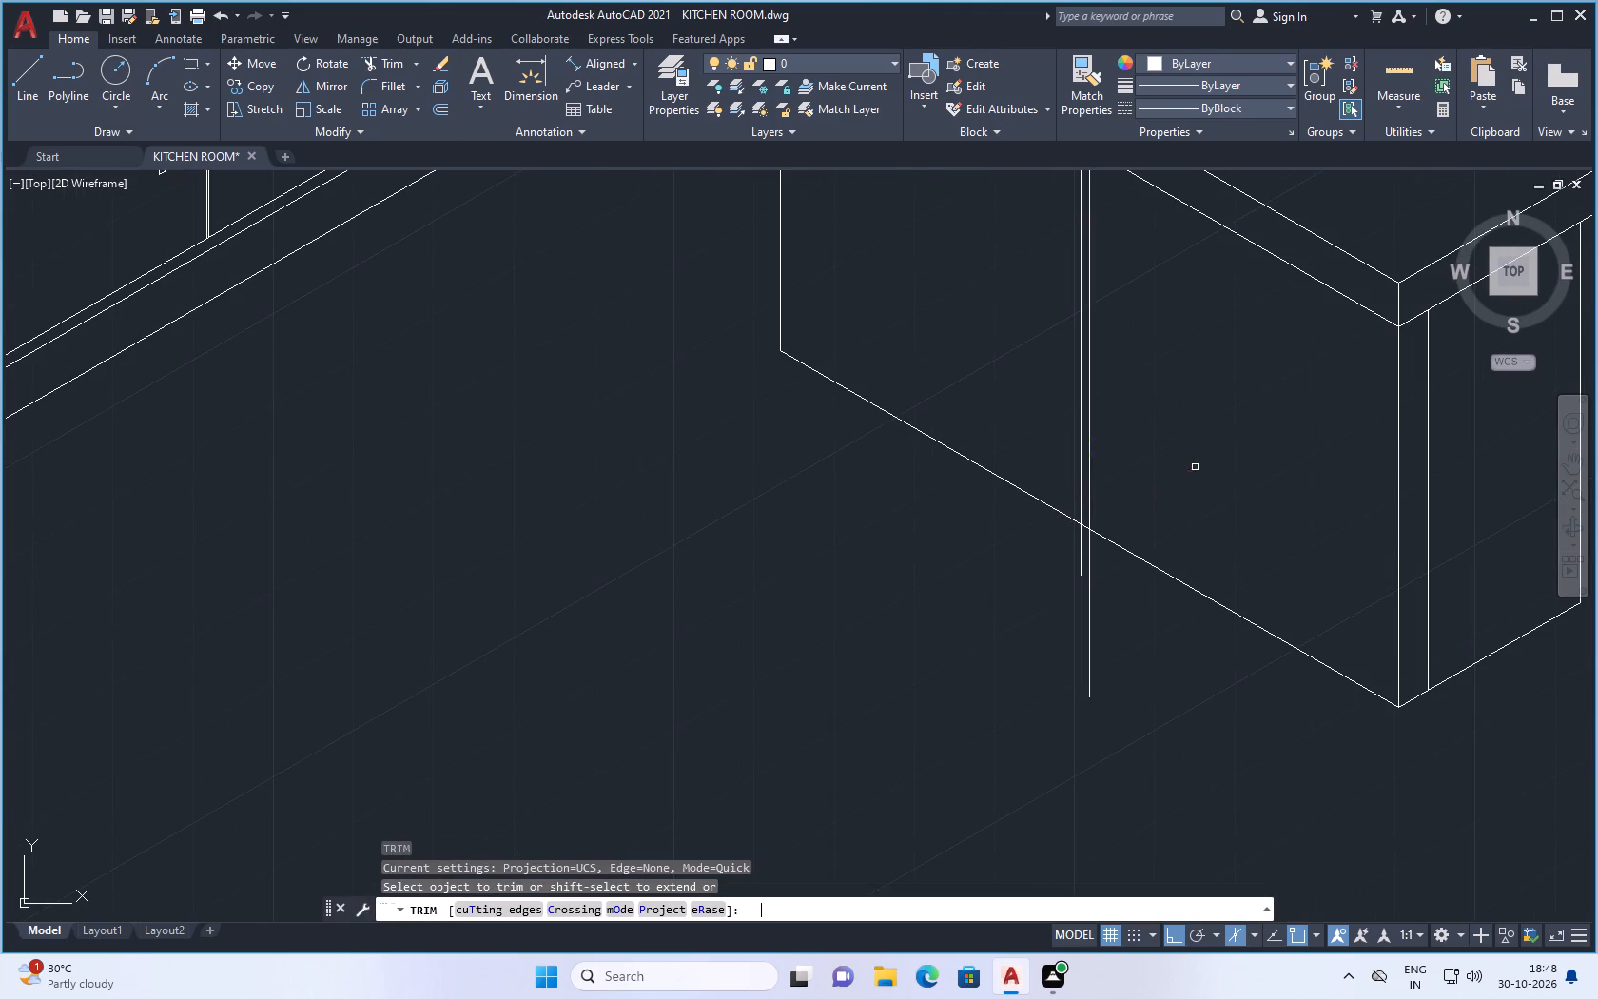
pyautogui.click(1087, 604)
pyautogui.click(1071, 564)
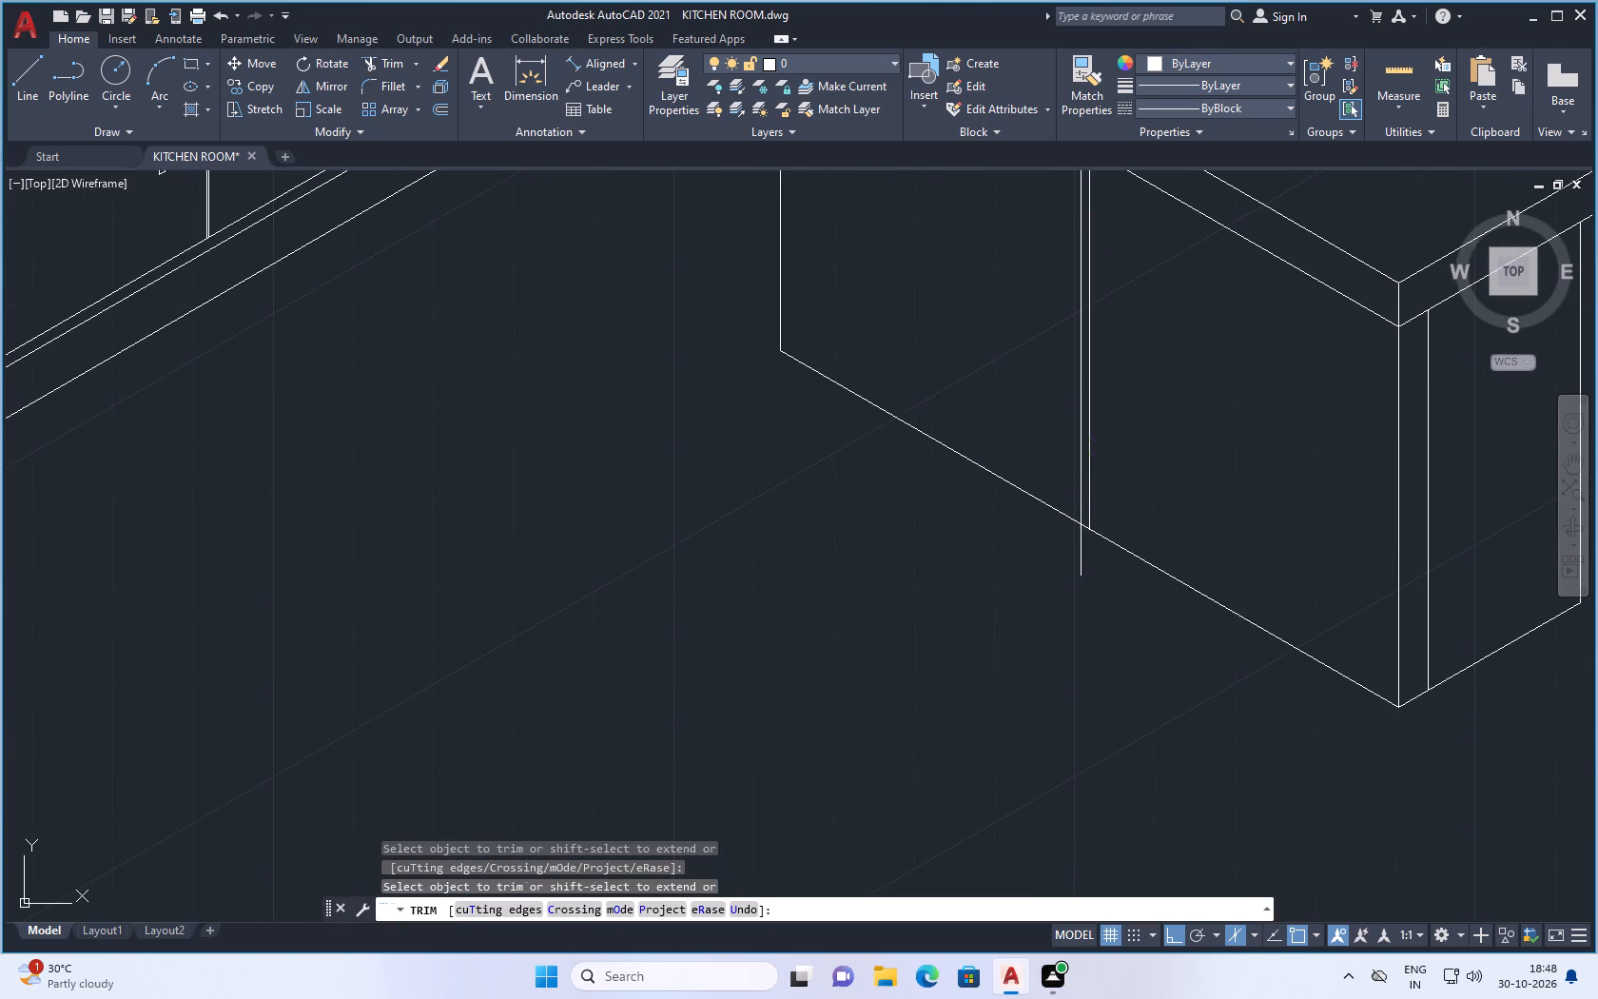
pyautogui.doubleClick(1081, 569)
pyautogui.press('Escape')
pyautogui.scroll(-2, 1052, 596)
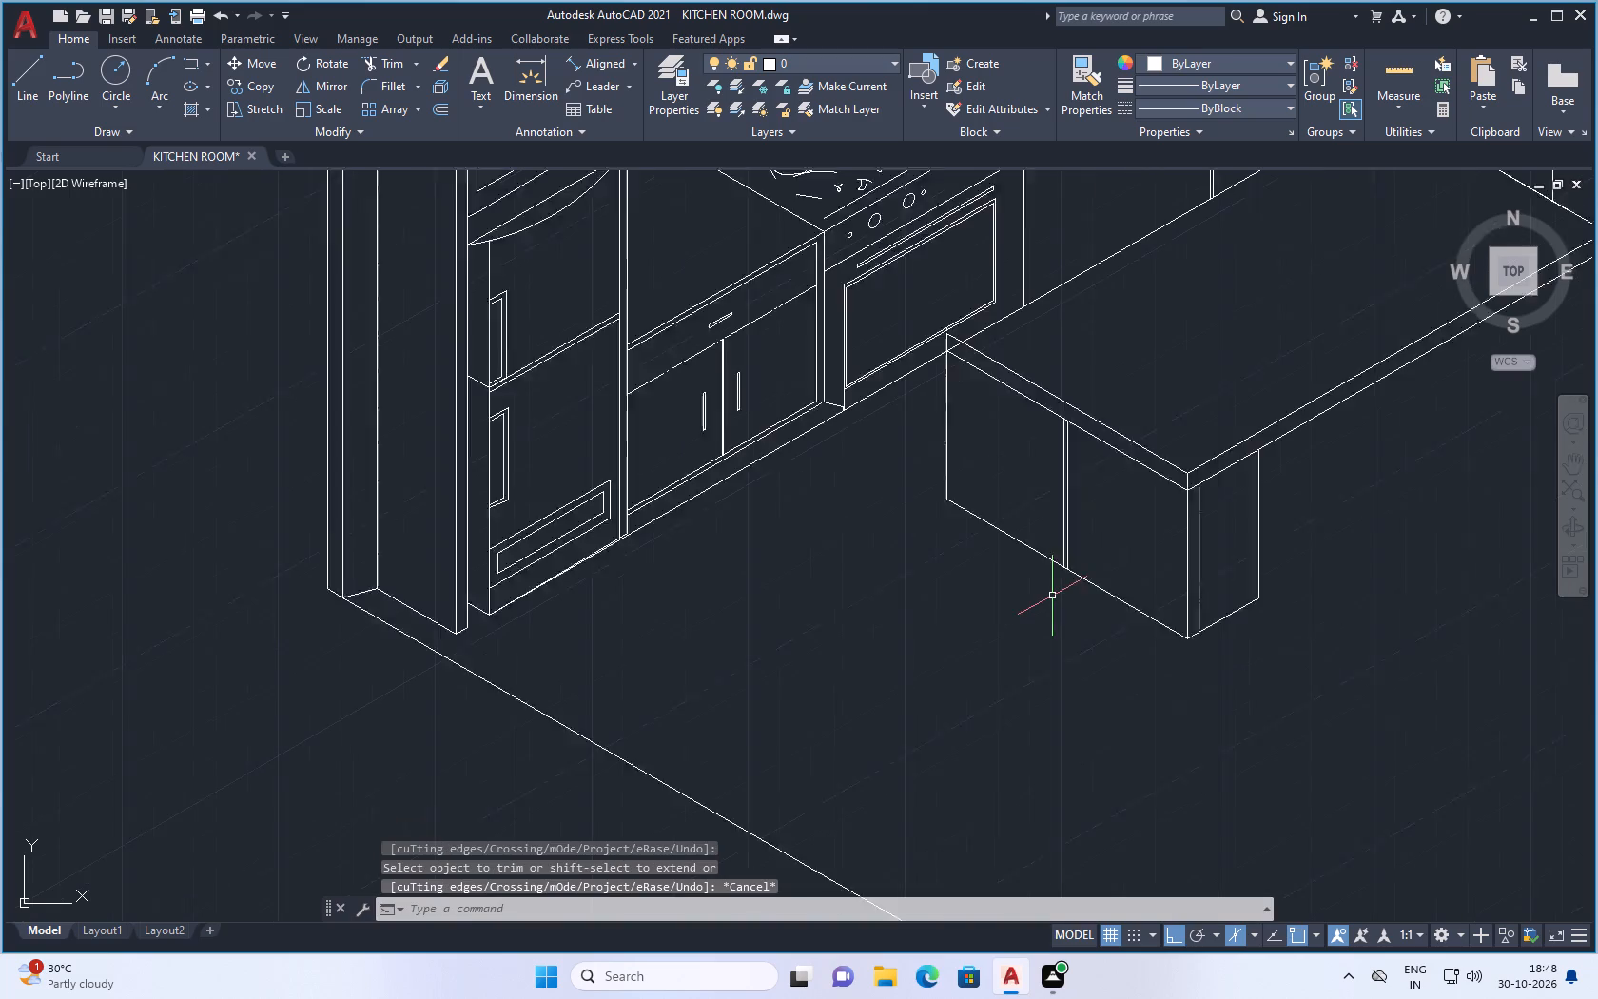
# Erase the end panel's outer vertical edge nearest the stove, between the countertop's lower edge and the base line.
pyautogui.scroll(-2, 1052, 596)
pyautogui.scroll(3, 1069, 586)
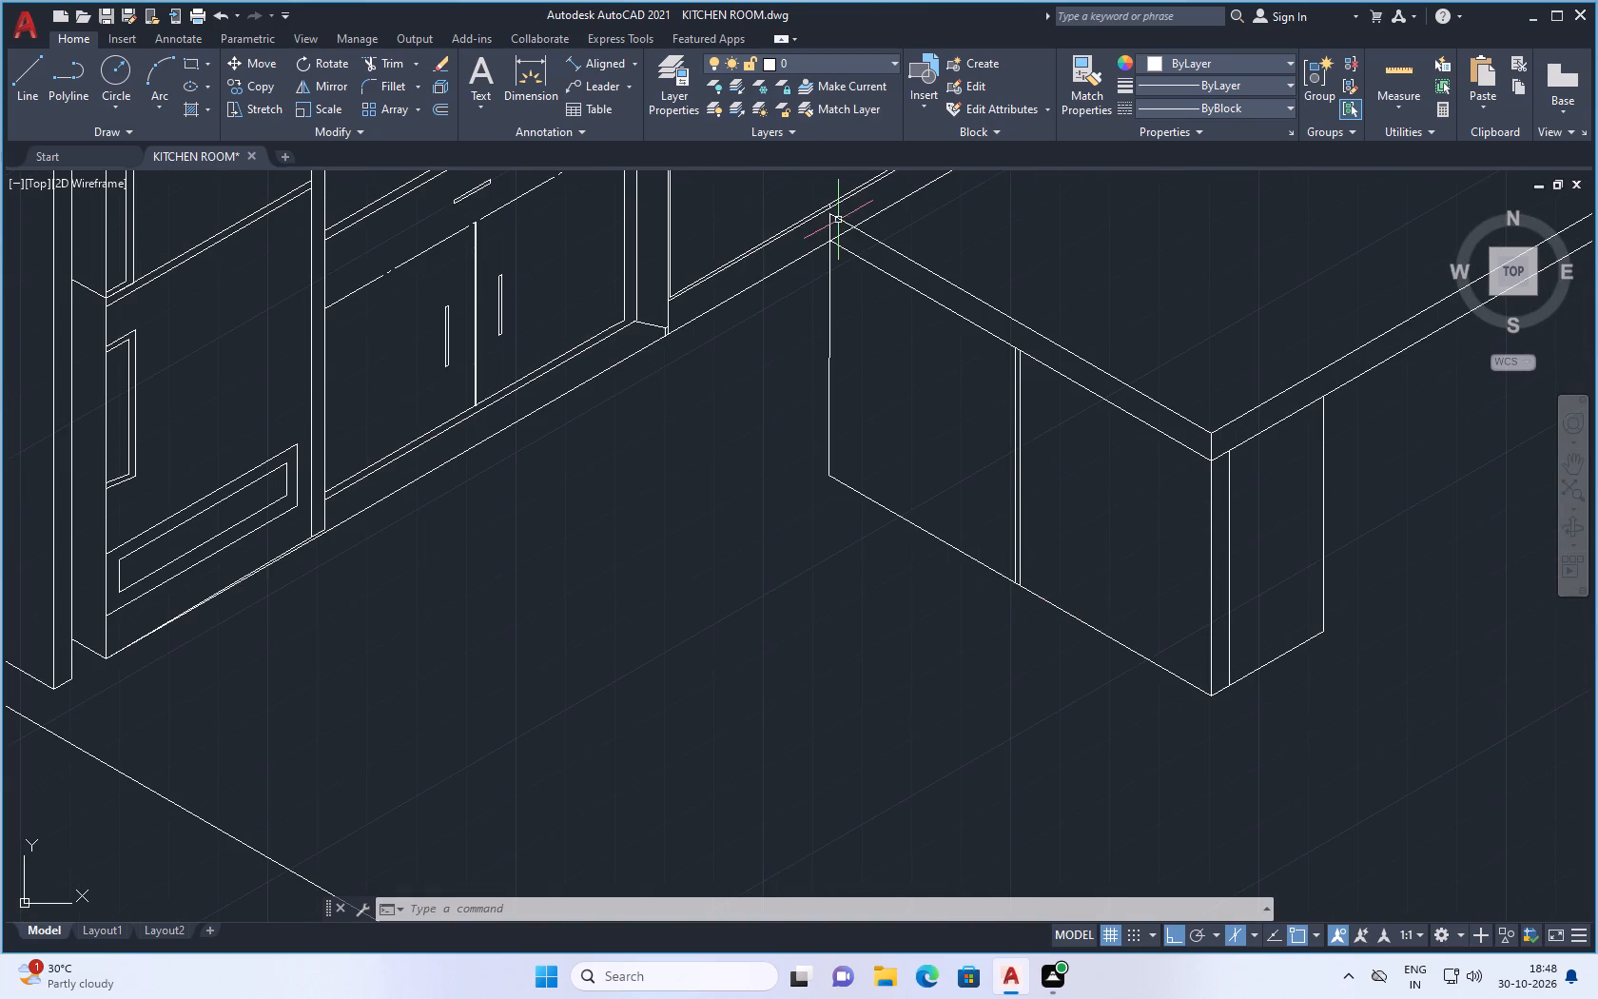
pyautogui.click(828, 297)
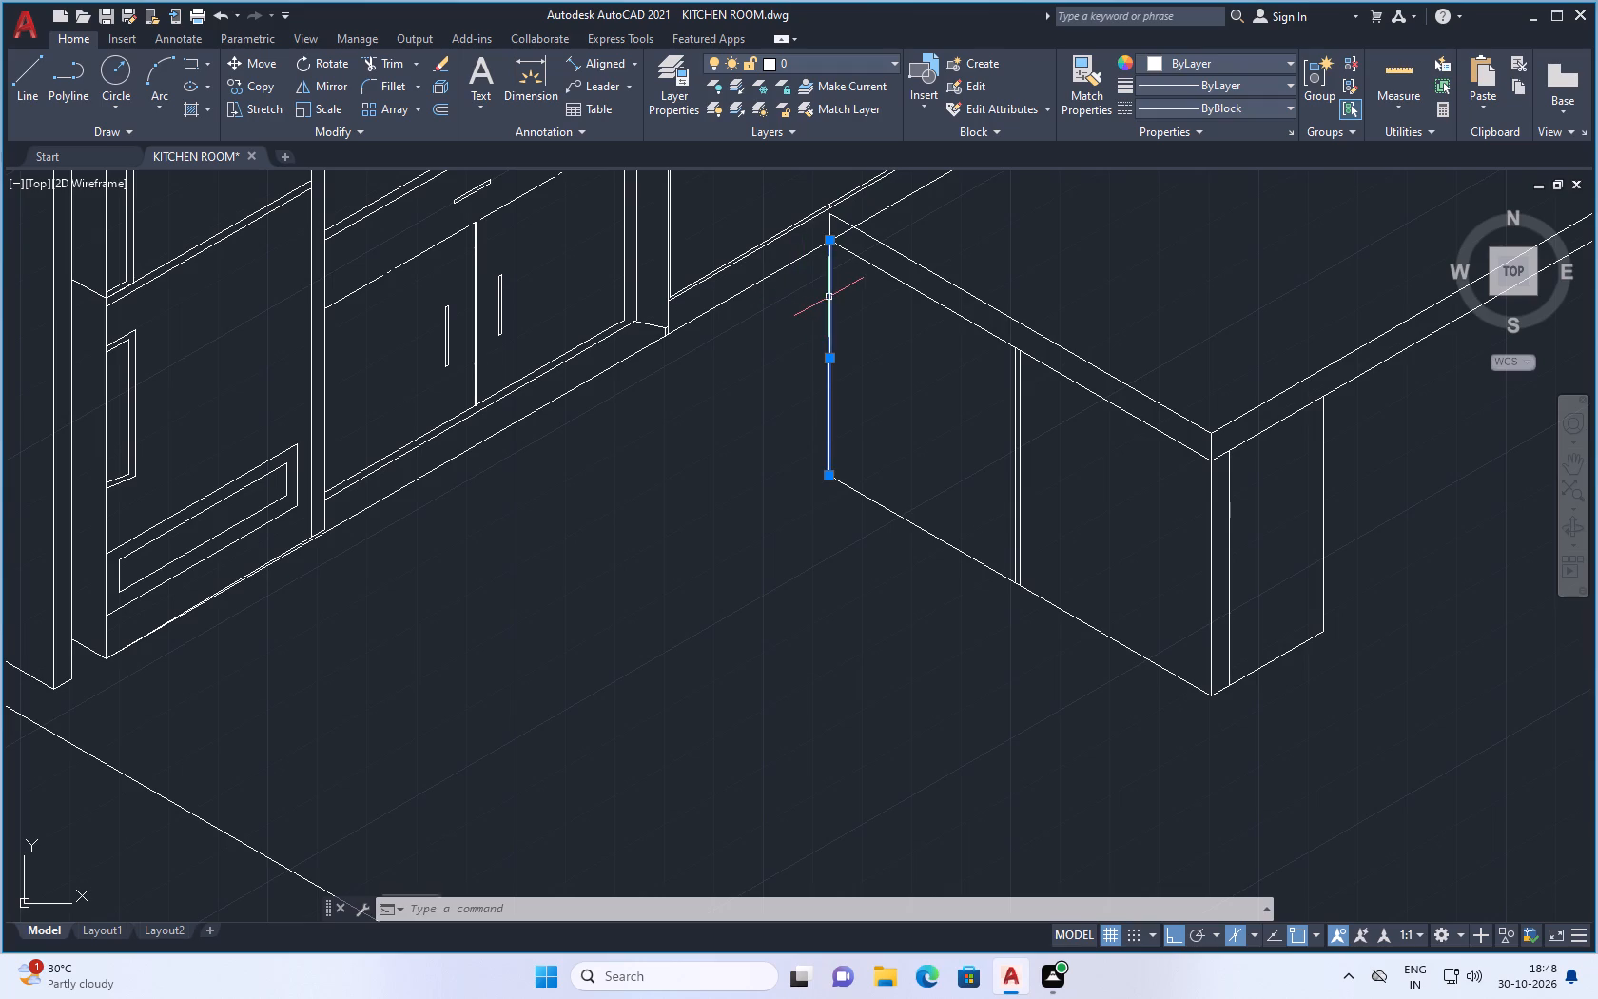
pyautogui.press('Delete')
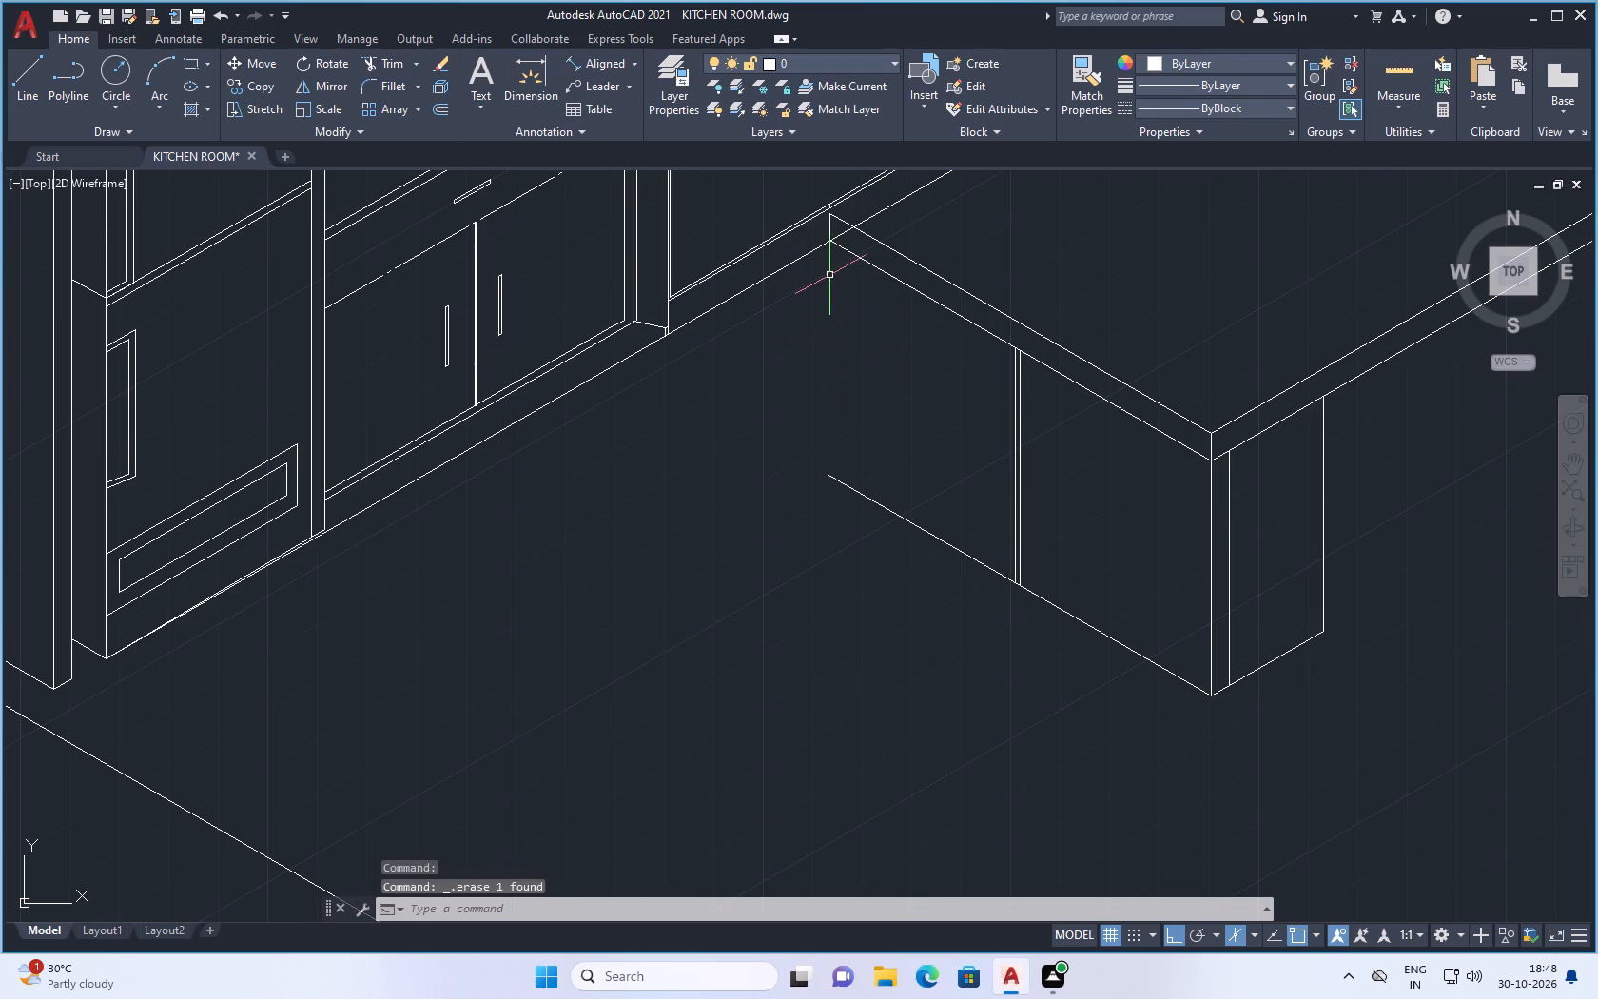
# Draw a vertical line slightly inside the end panel's stove-side corner, from the countertop's lower edge past the base line.
pyautogui.click(18, 79)
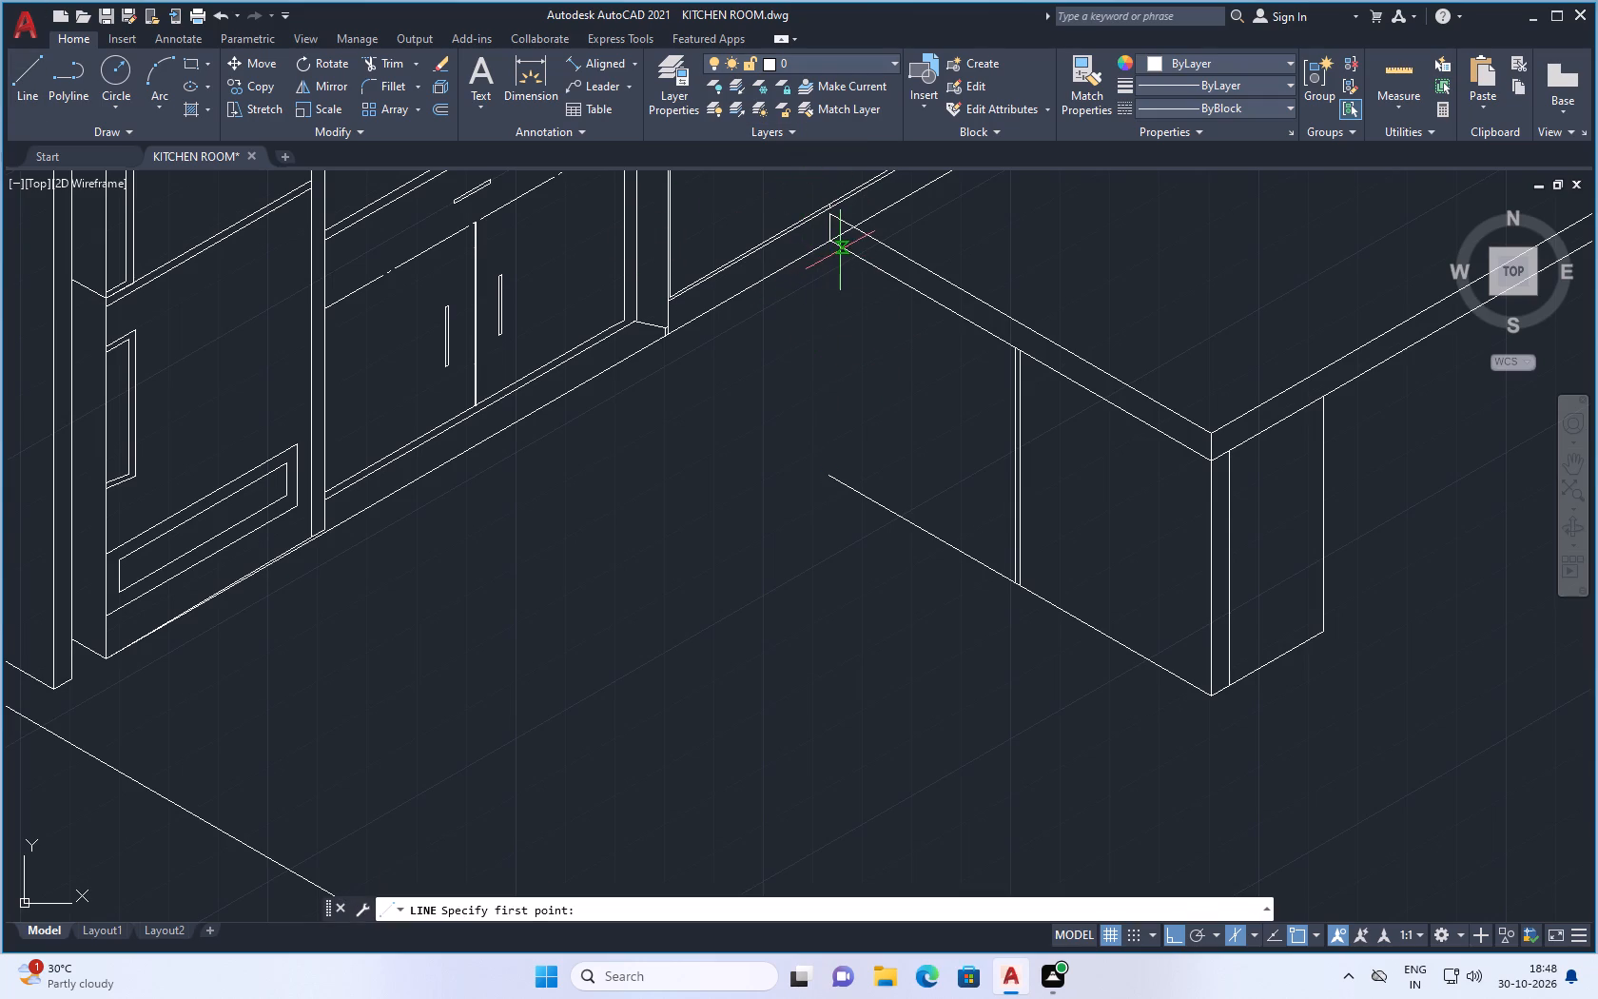
pyautogui.click(839, 249)
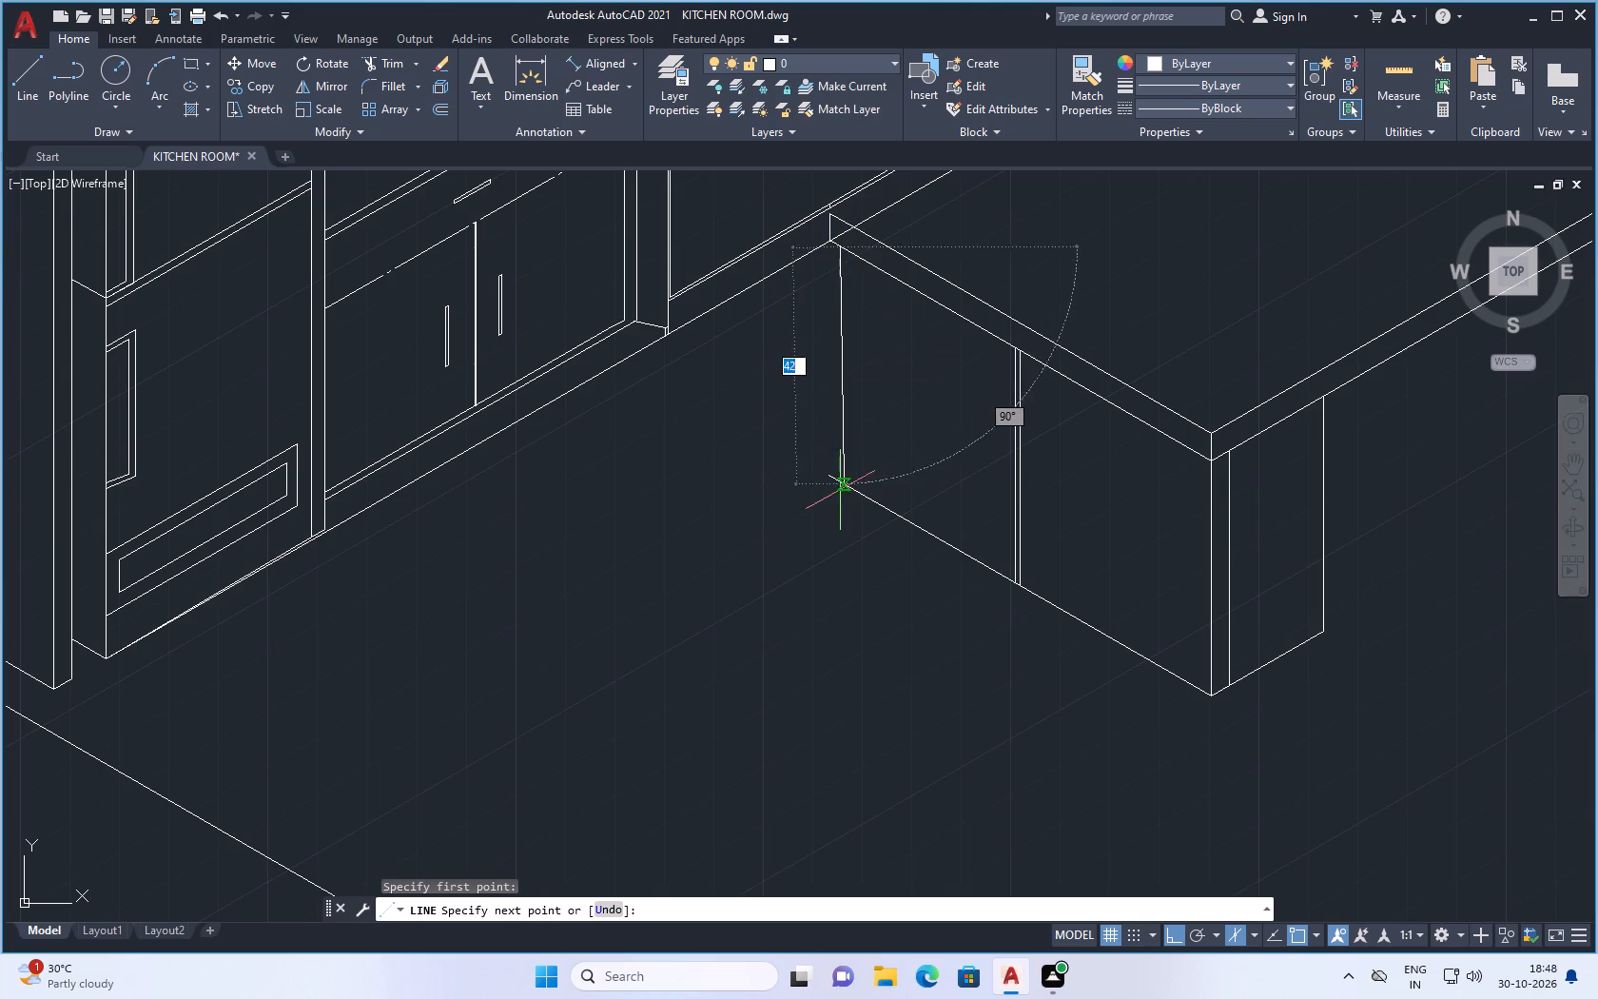
pyautogui.click(824, 526)
pyautogui.press('Escape')
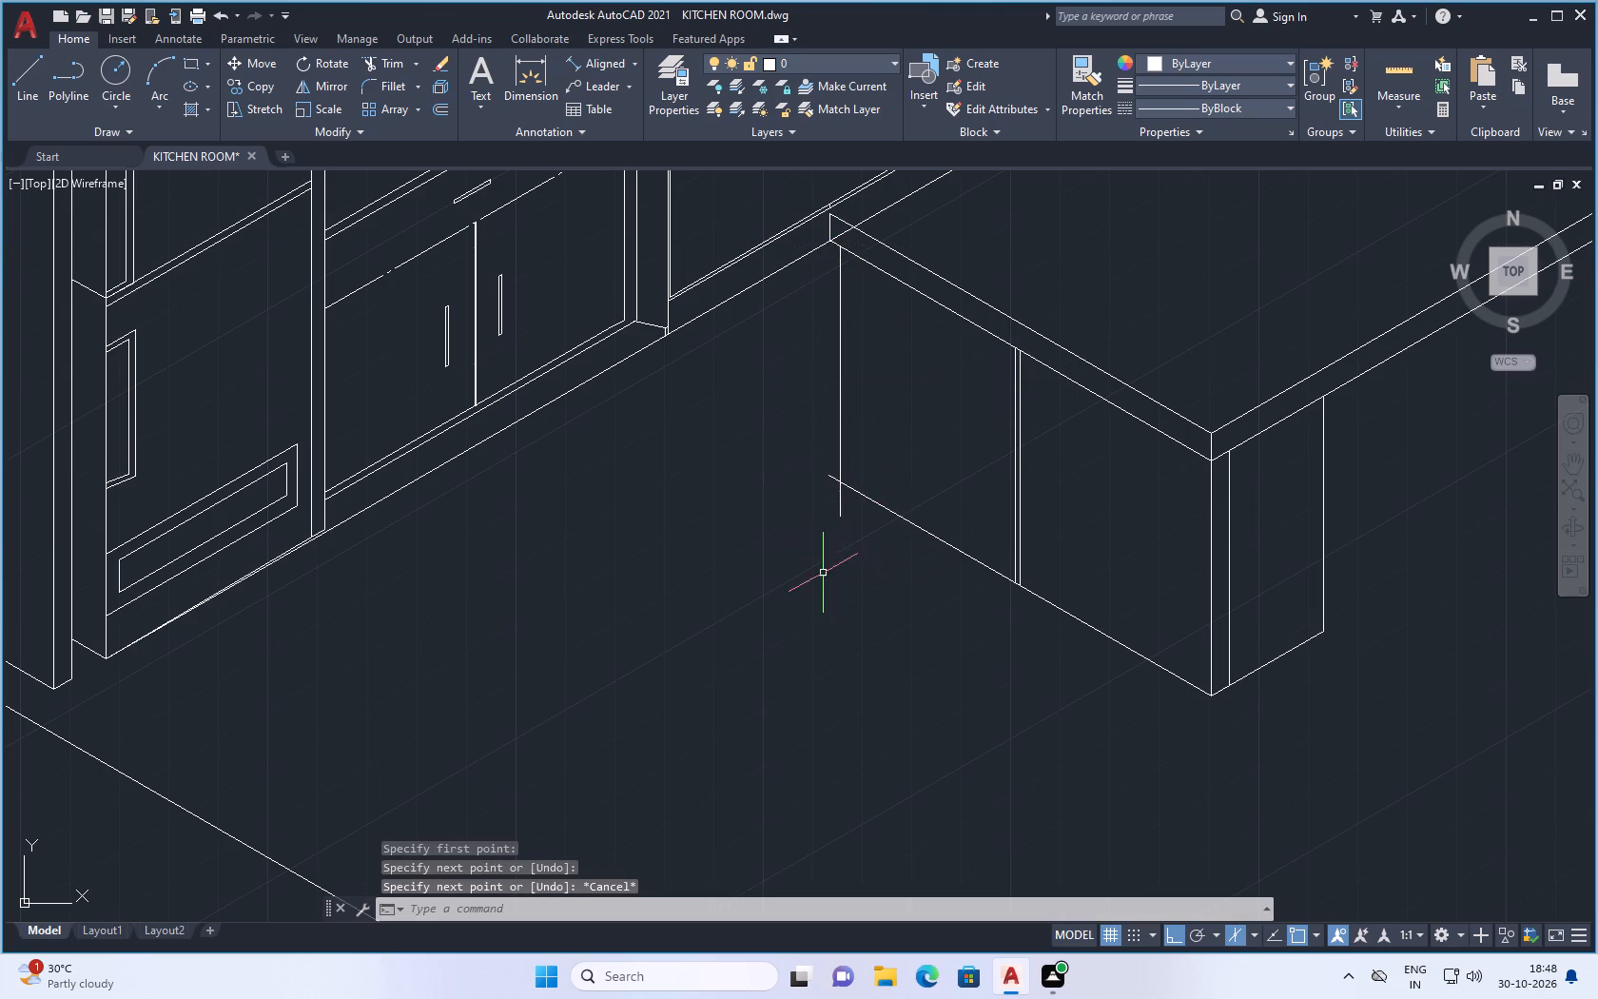
# Draw a parallel vertical line about 41 units long just outside it, from the countertop's lower edge to the base line.
pyautogui.press('space')
pyautogui.scroll(3, 833, 248)
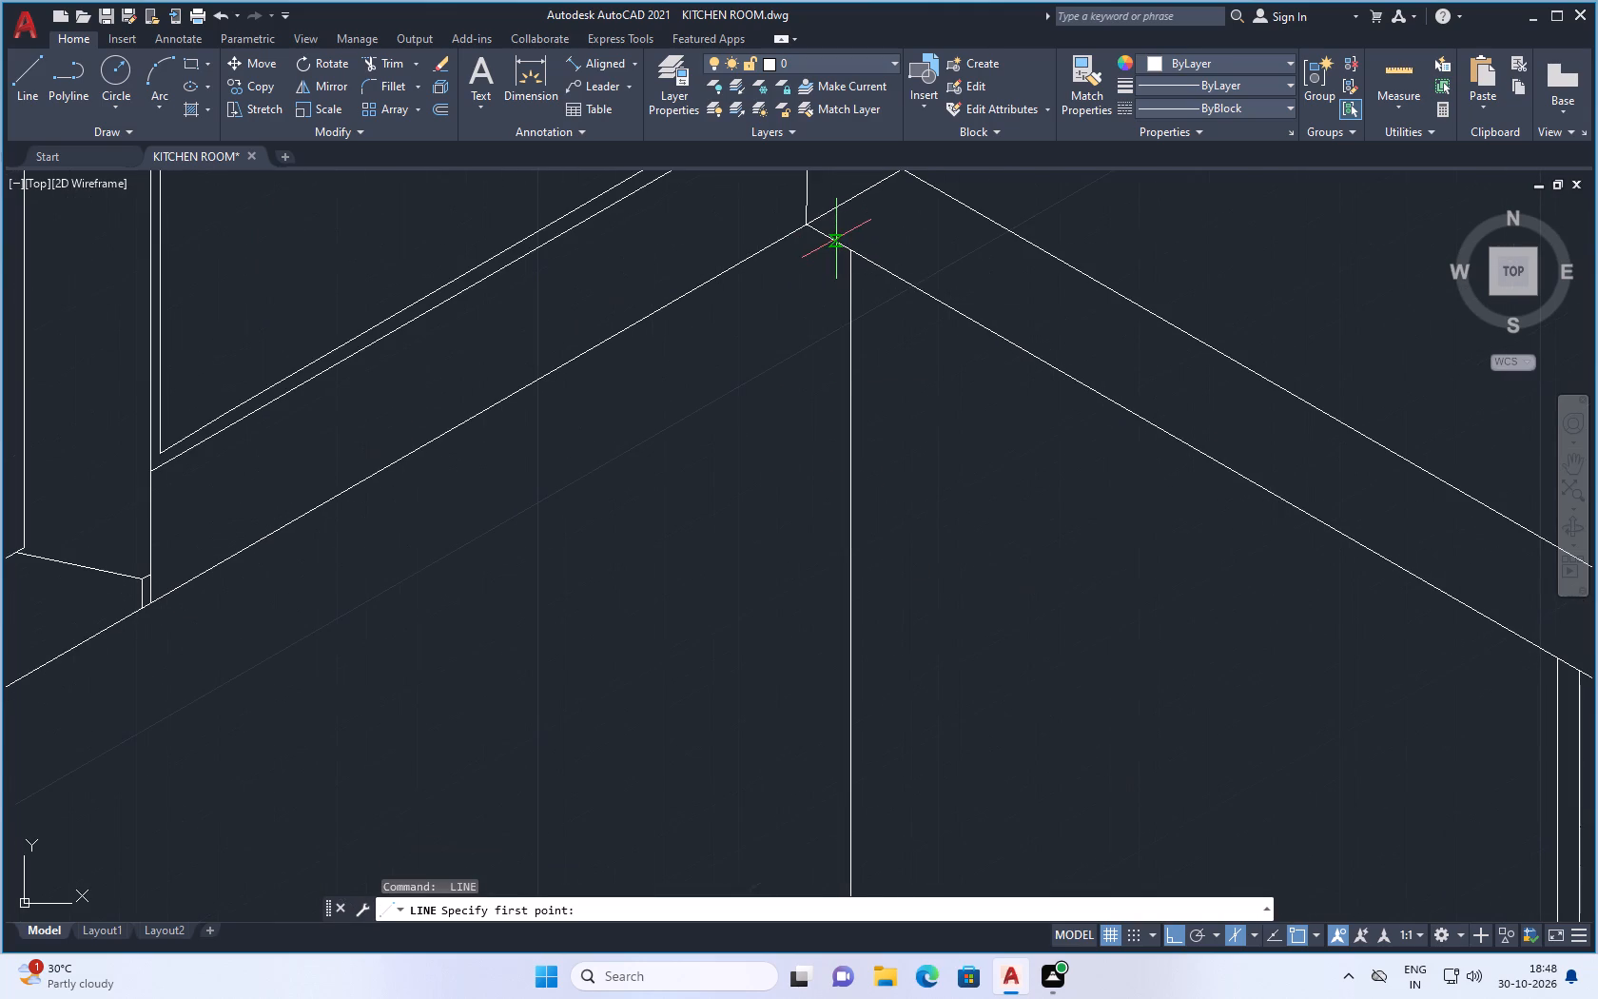
pyautogui.click(838, 239)
pyautogui.scroll(-2, 817, 464)
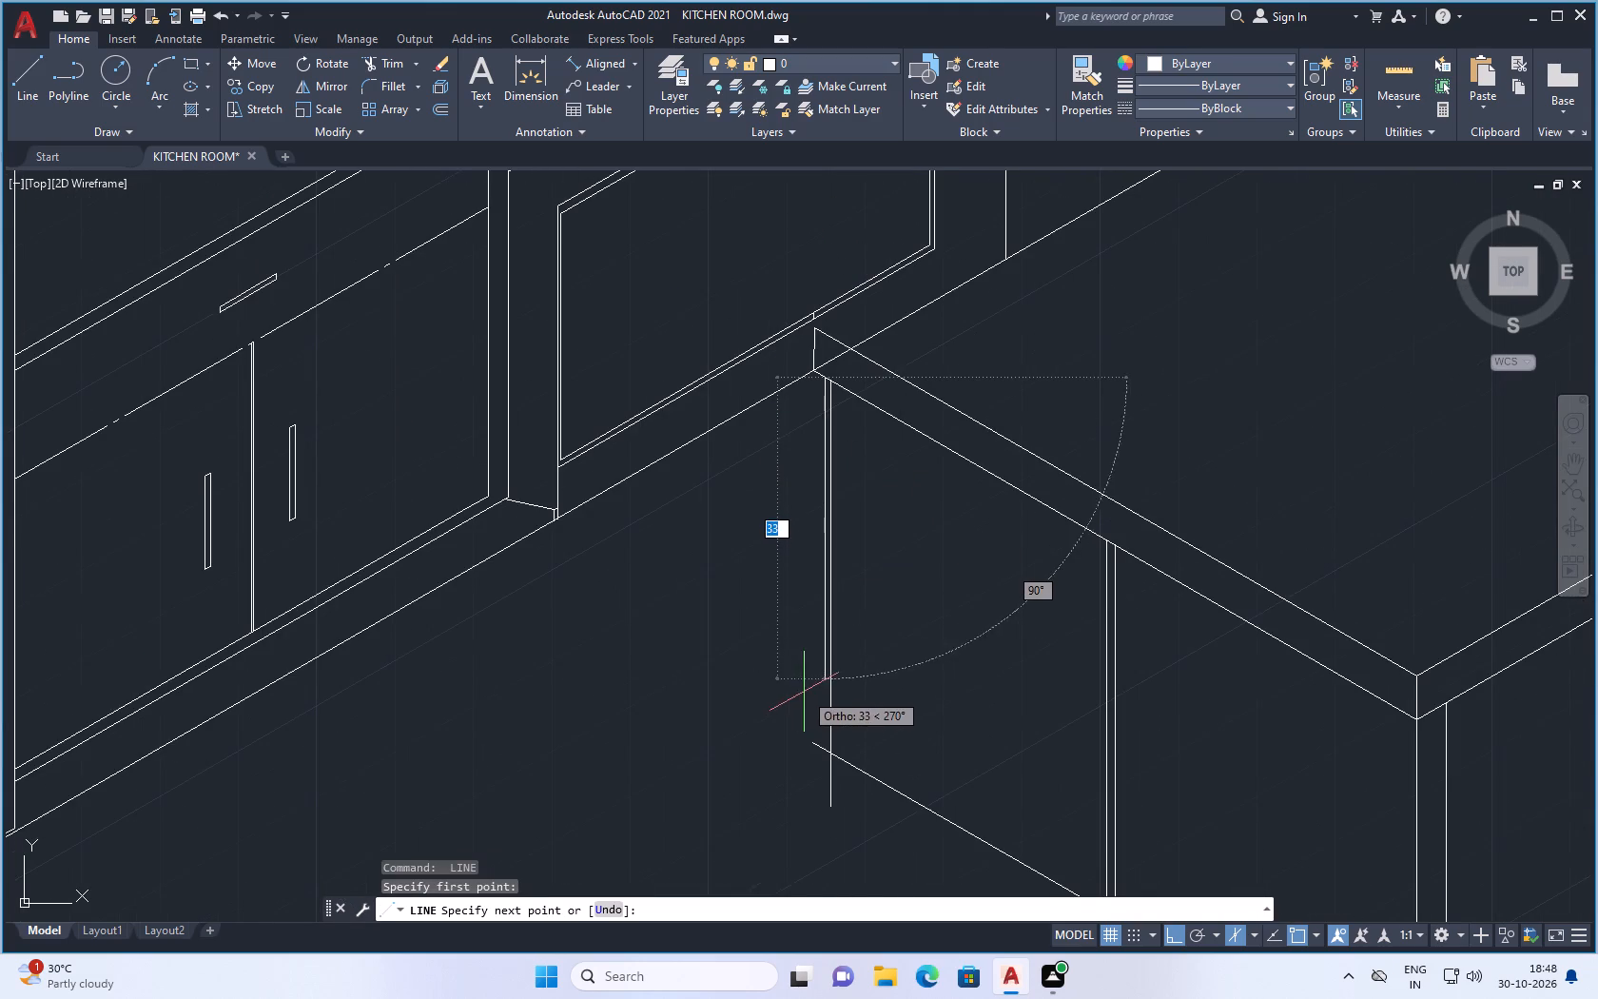
pyautogui.scroll(-2, 789, 617)
pyautogui.scroll(2, 786, 740)
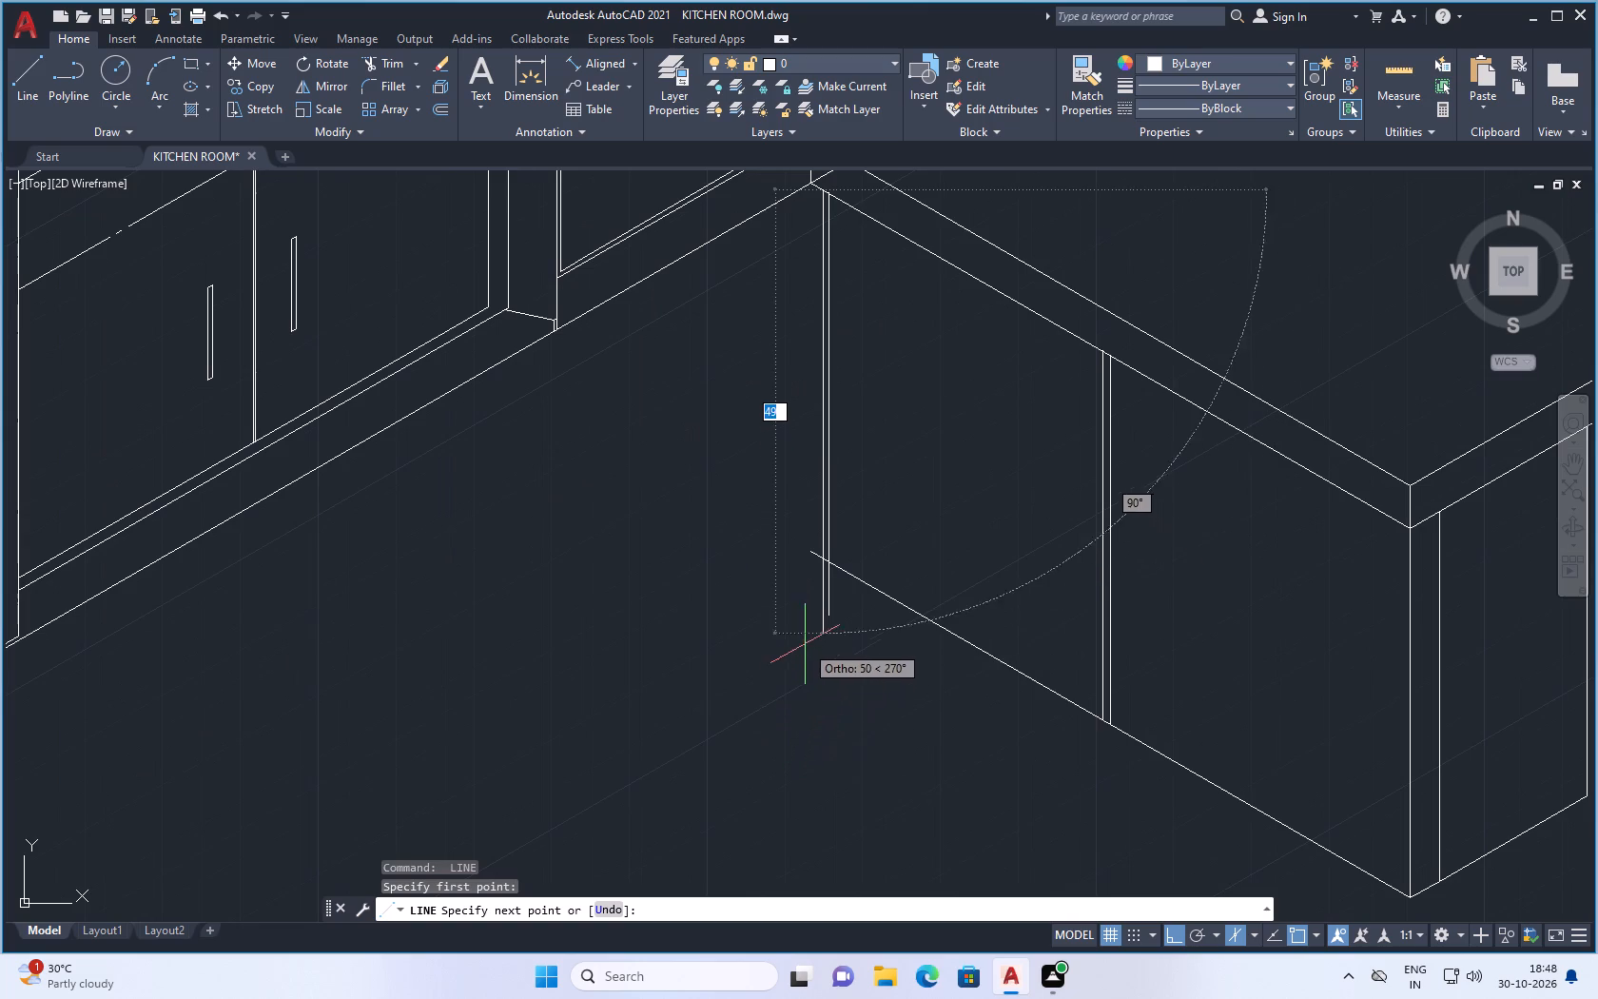
pyautogui.scroll(2, 816, 569)
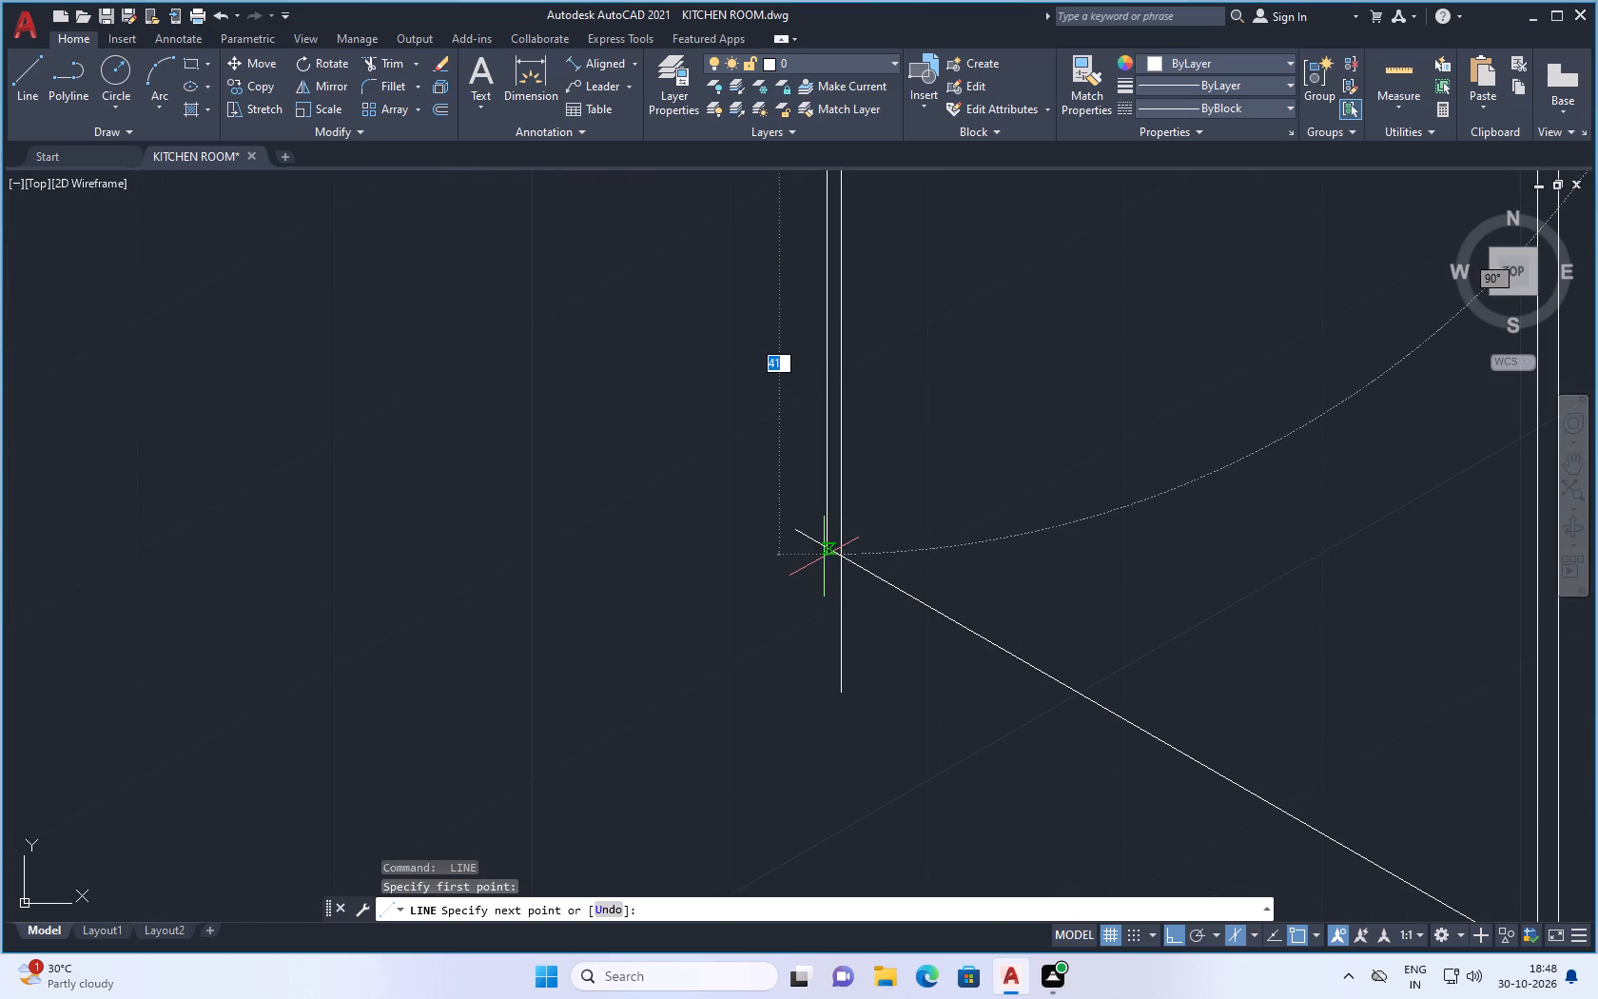
pyautogui.click(824, 557)
pyautogui.press('Escape')
# Trim the stove-side vertical's overhang below the end panel and the base line's stub beyond the outer vertical.
pyautogui.scroll(-1, 807, 678)
pyautogui.write('tr')
pyautogui.press('Return')
pyautogui.click(826, 647)
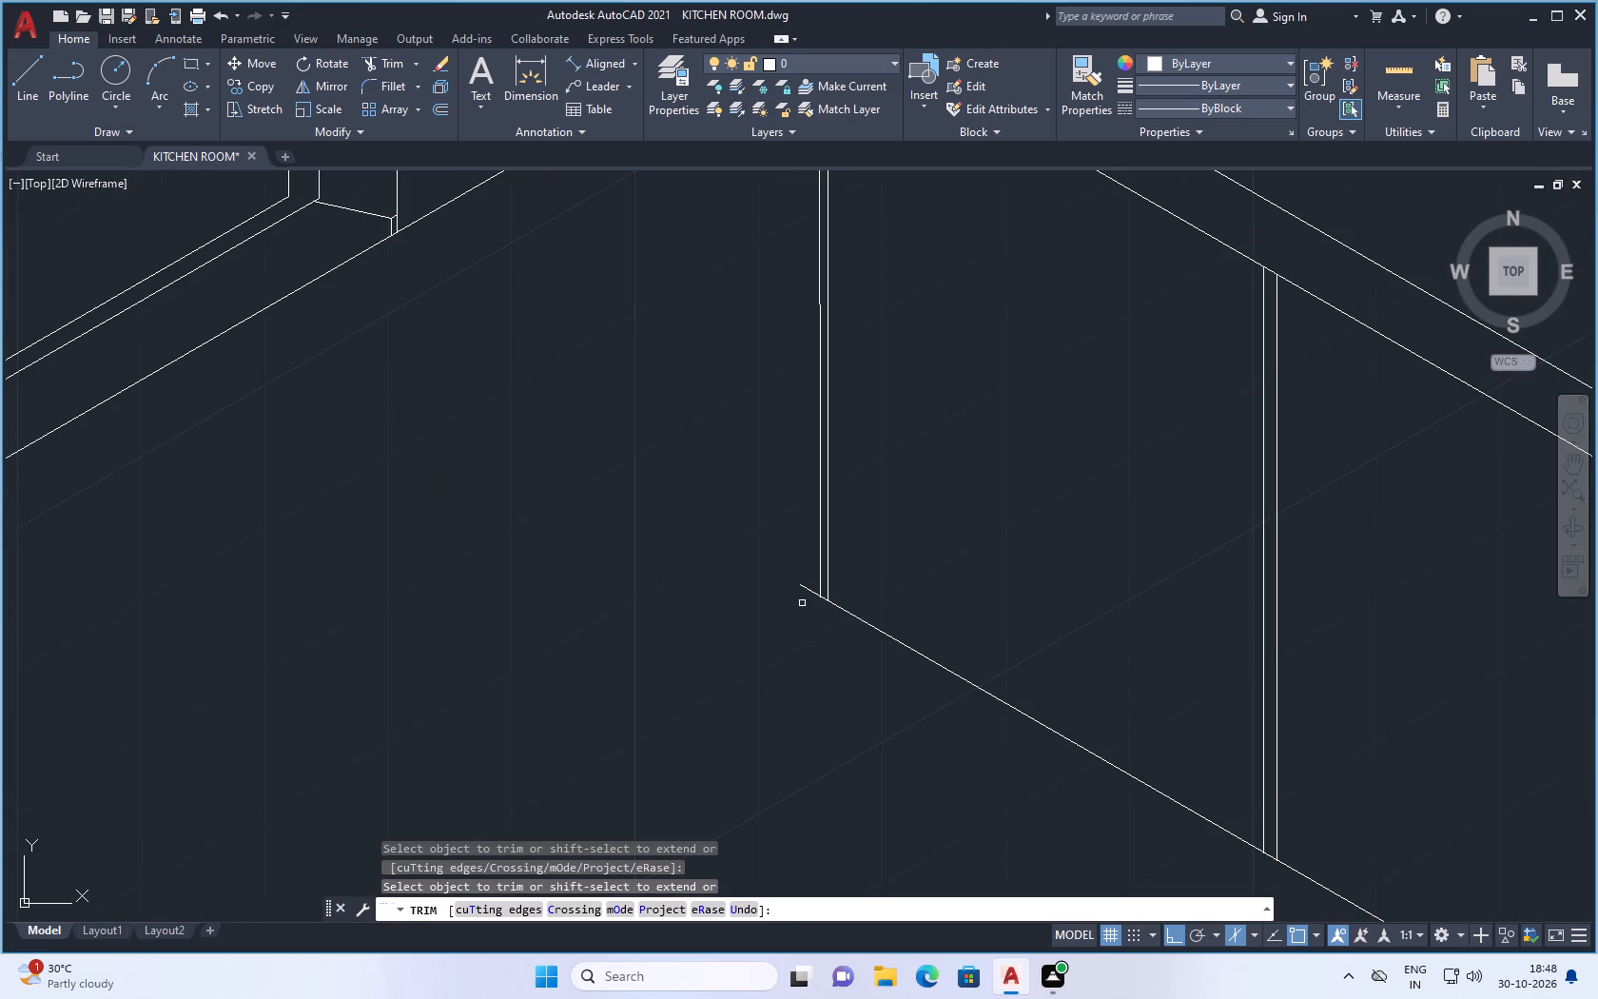
pyautogui.click(802, 590)
pyautogui.scroll(-3, 771, 694)
pyautogui.press('Escape')
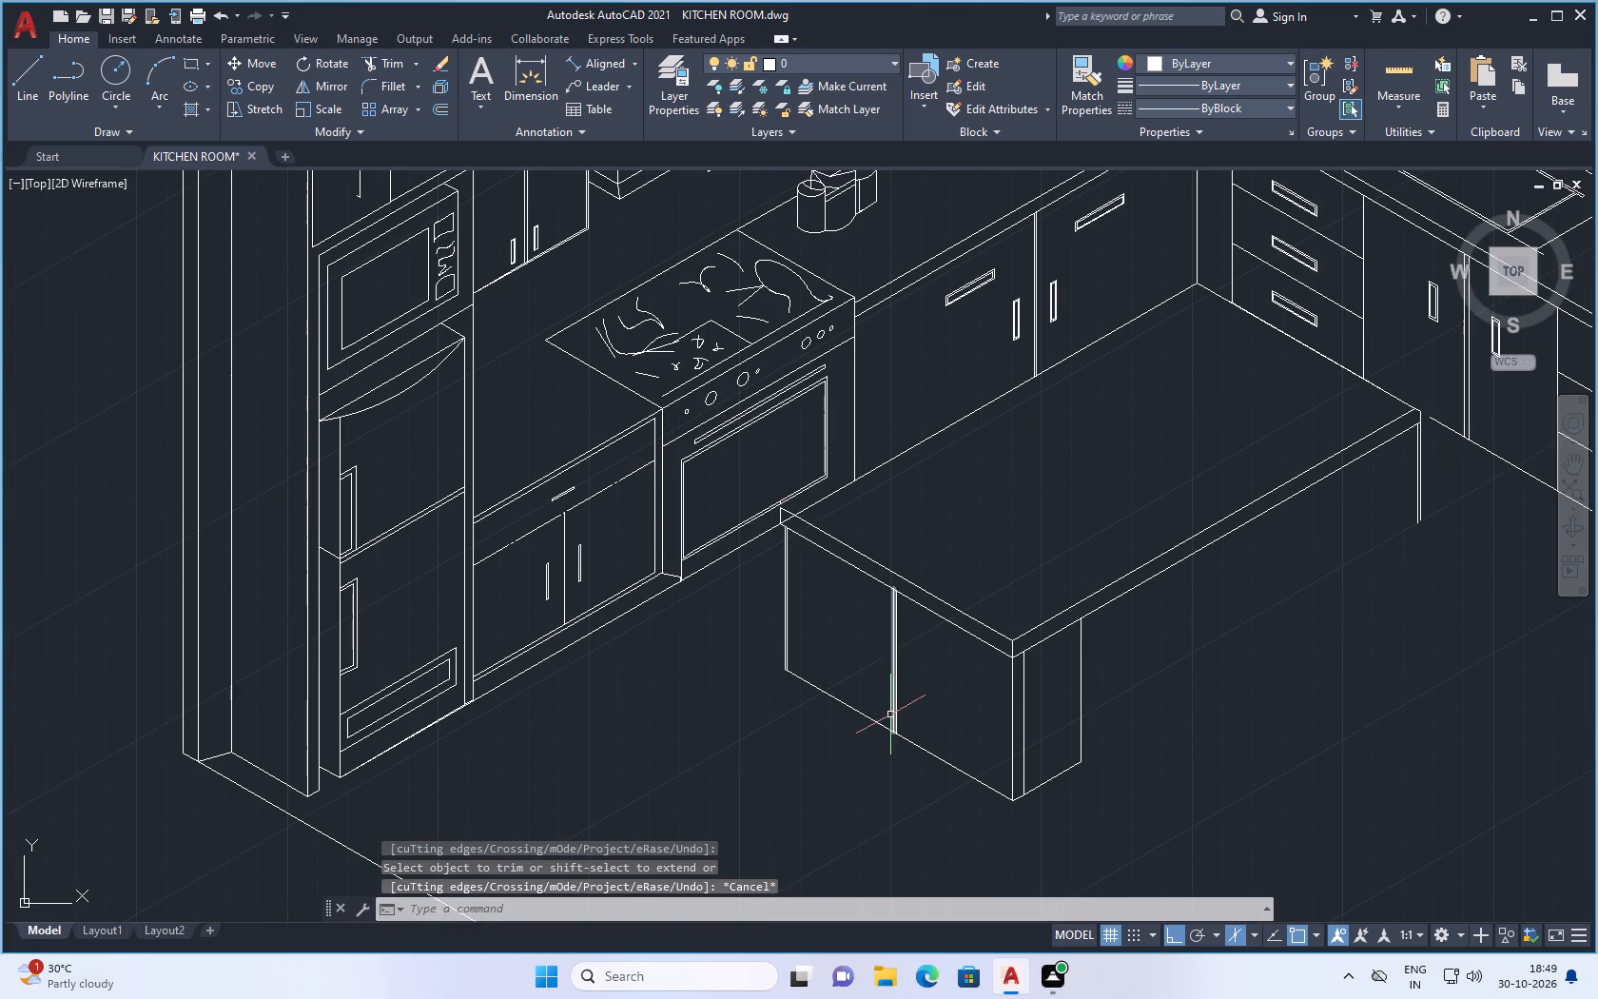
# Trim the part of the wall cabinets' base line that crosses the countertop's edge at the corner beside the stove.
pyautogui.scroll(-1, 890, 713)
pyautogui.scroll(2, 817, 613)
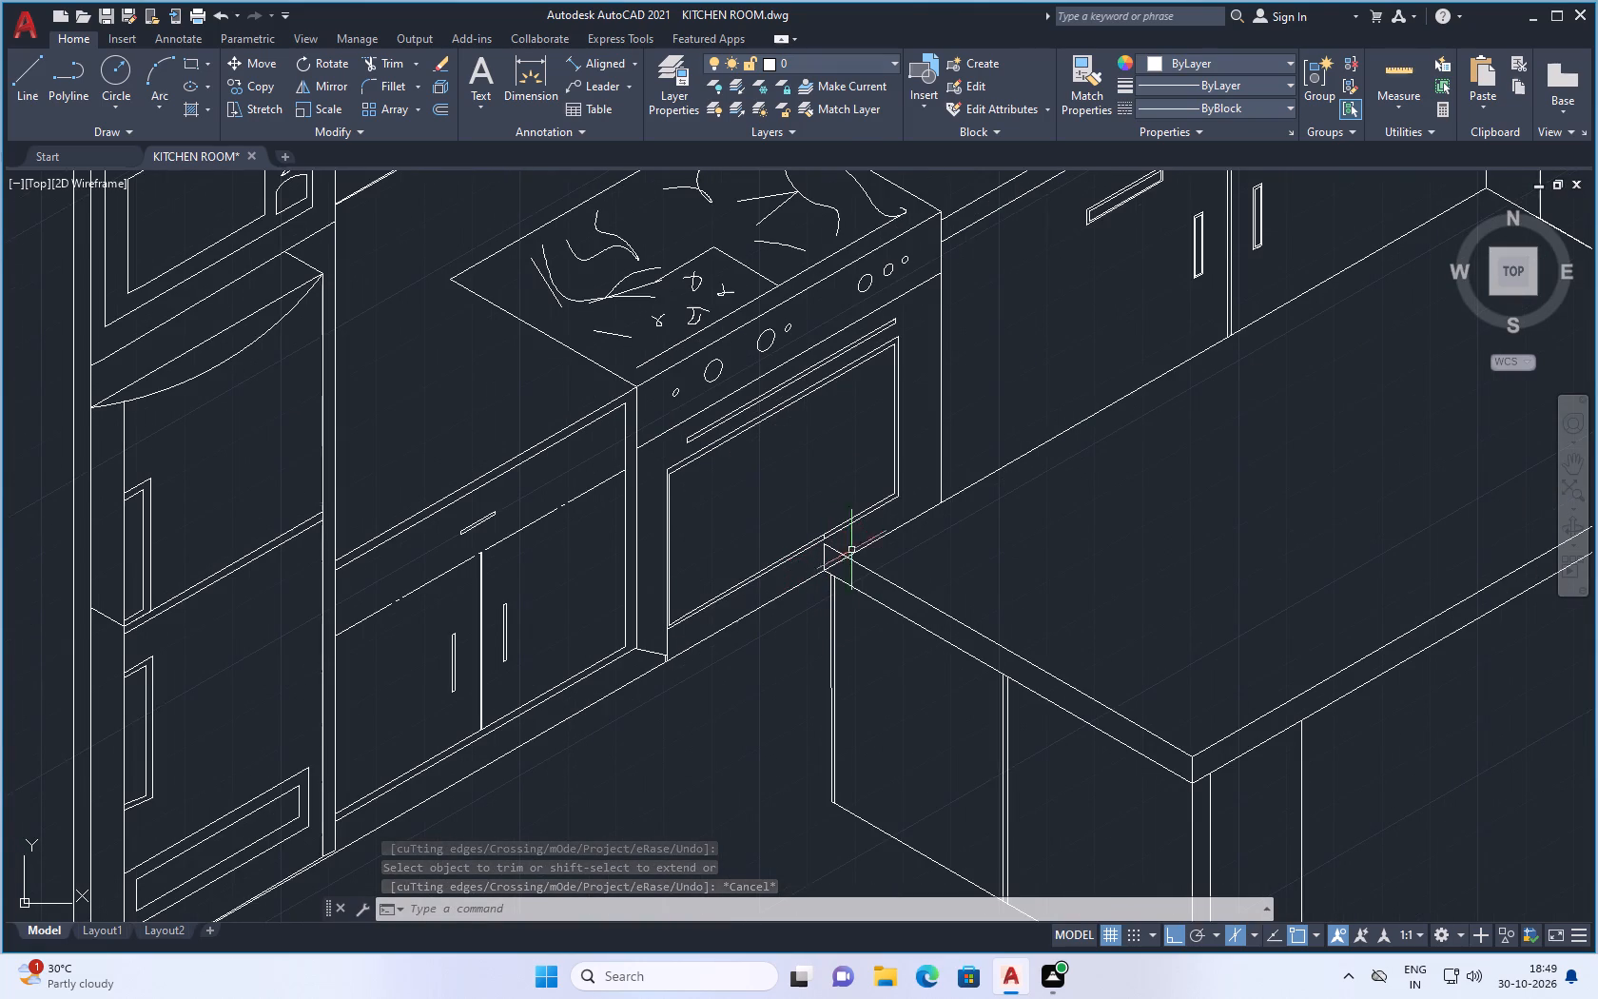
pyautogui.write('tr')
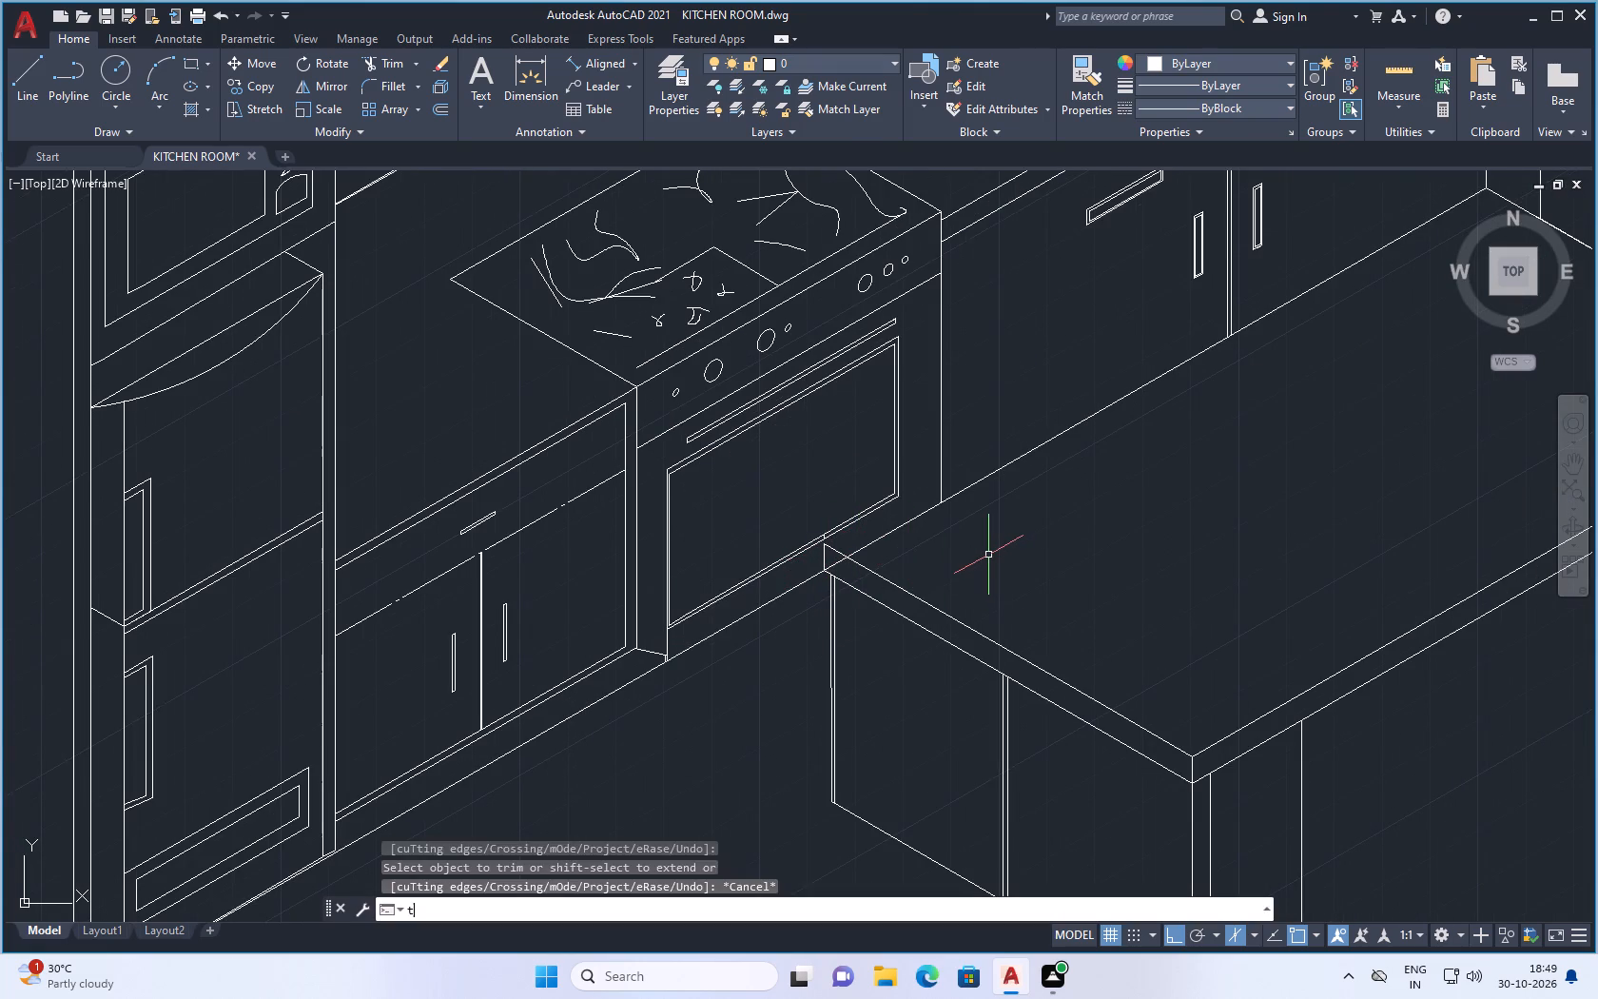
pyautogui.press('Return')
pyautogui.click(835, 563)
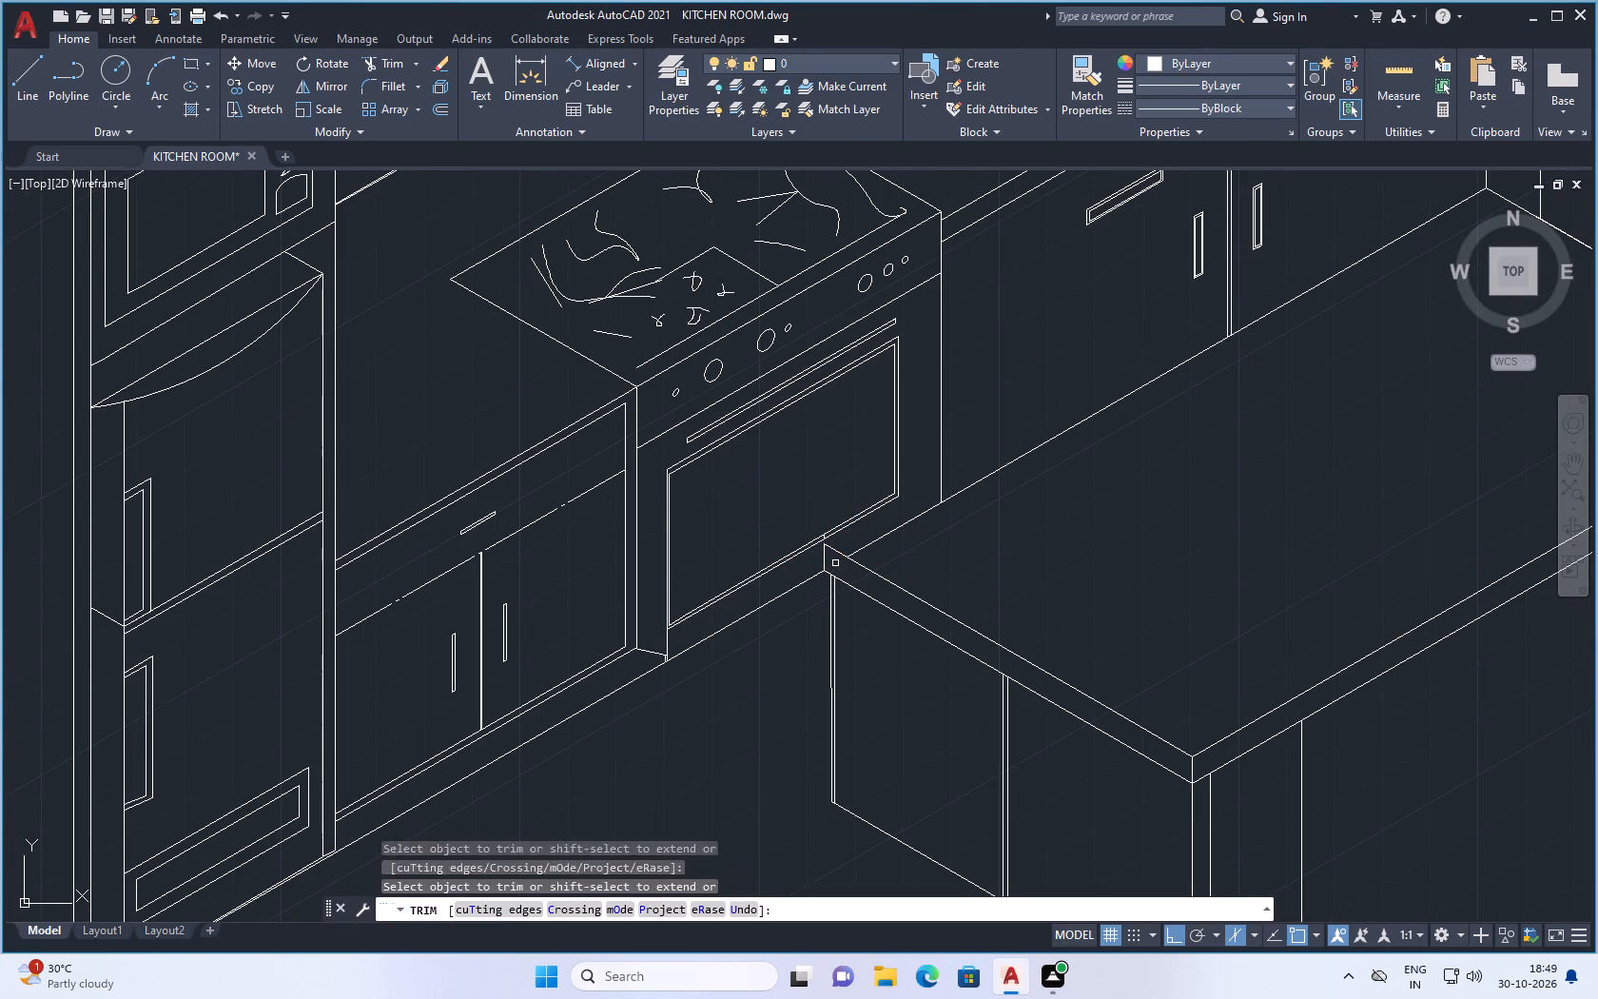
pyautogui.scroll(-2, 936, 565)
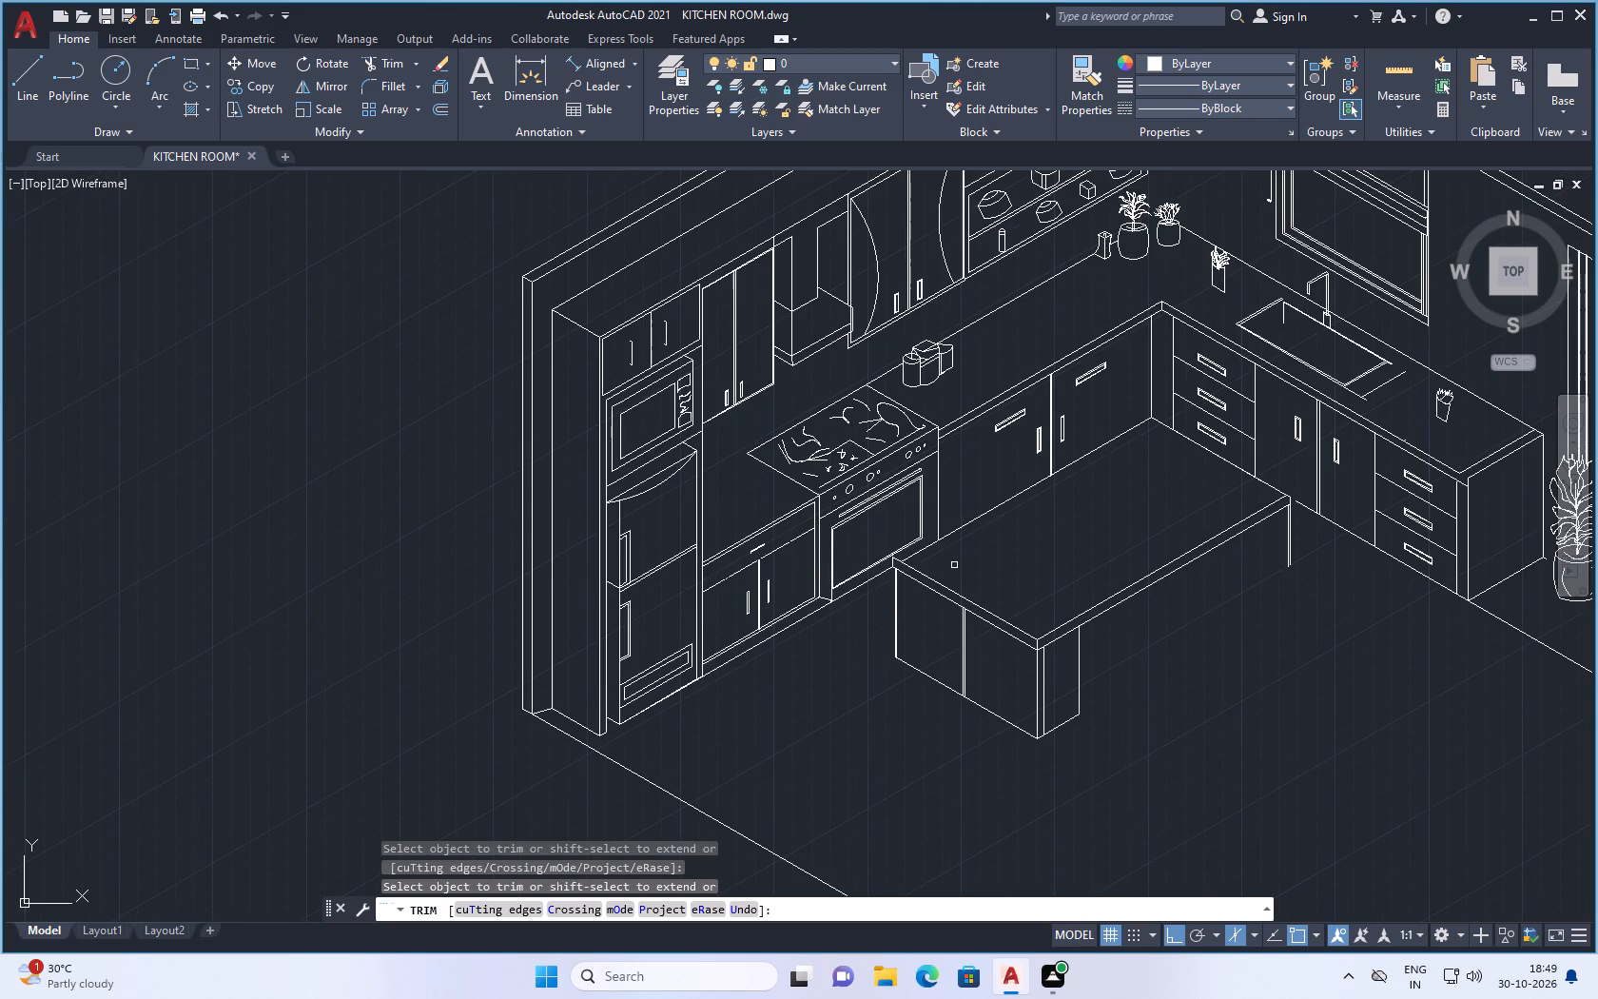
pyautogui.press('Escape')
# Examine the base lines around the stove, the sink-side cabinets and the low drawer cabinet.
pyautogui.scroll(5, 876, 569)
pyautogui.scroll(-2, 911, 585)
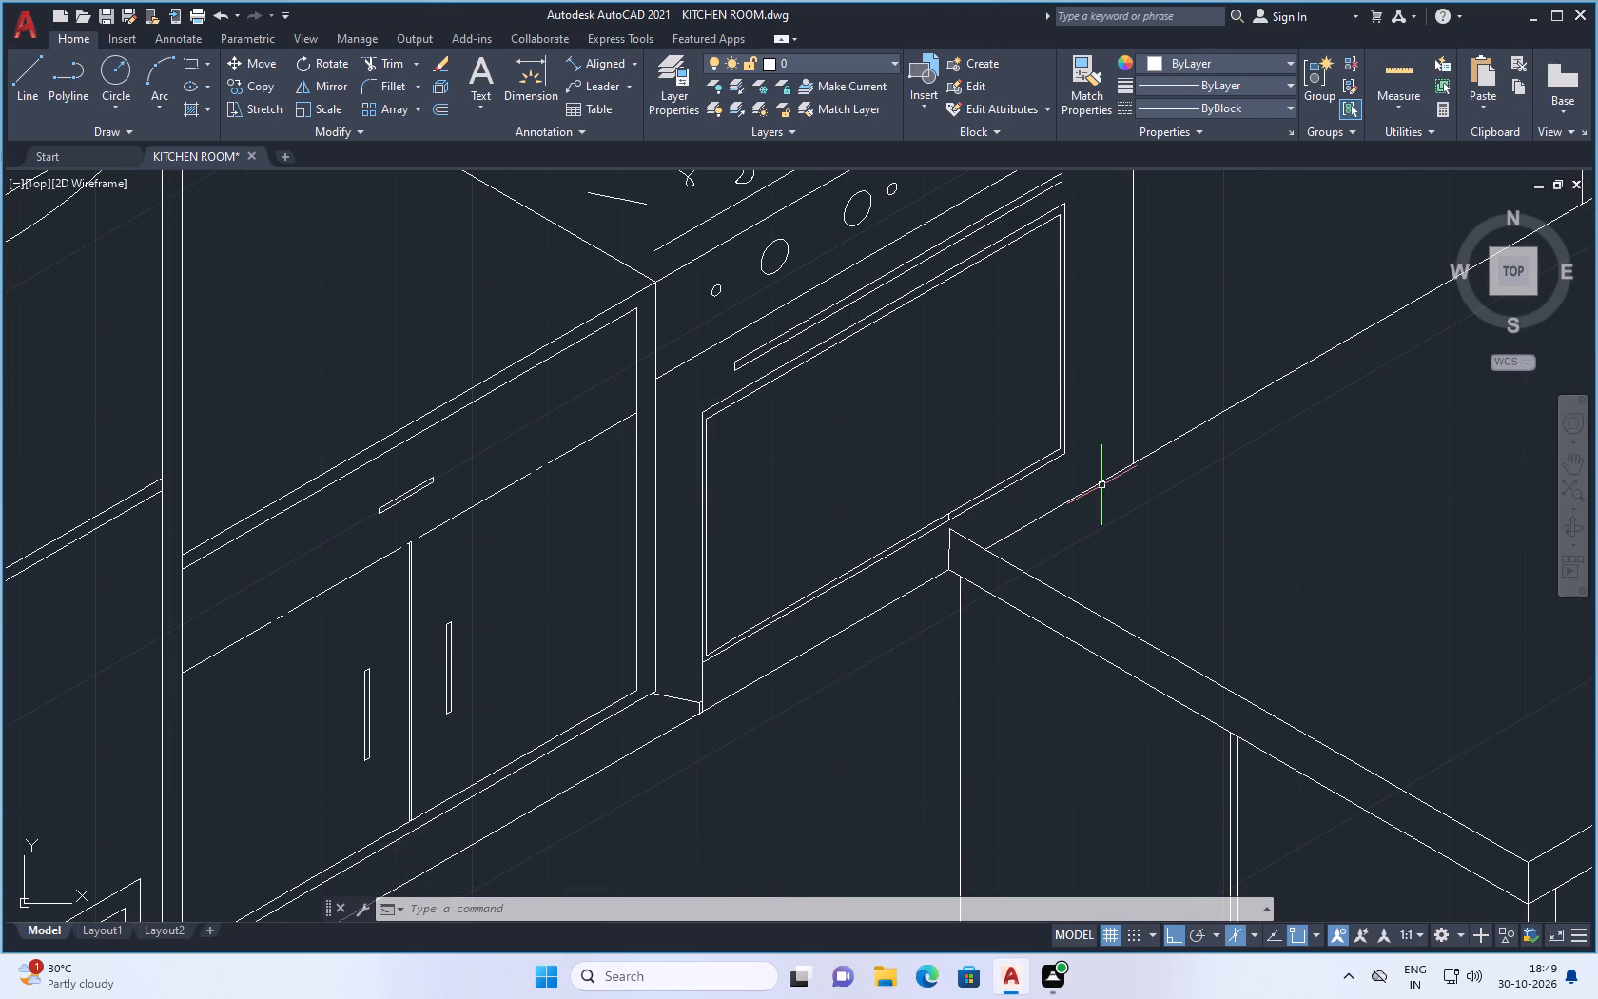
pyautogui.scroll(-4, 1101, 485)
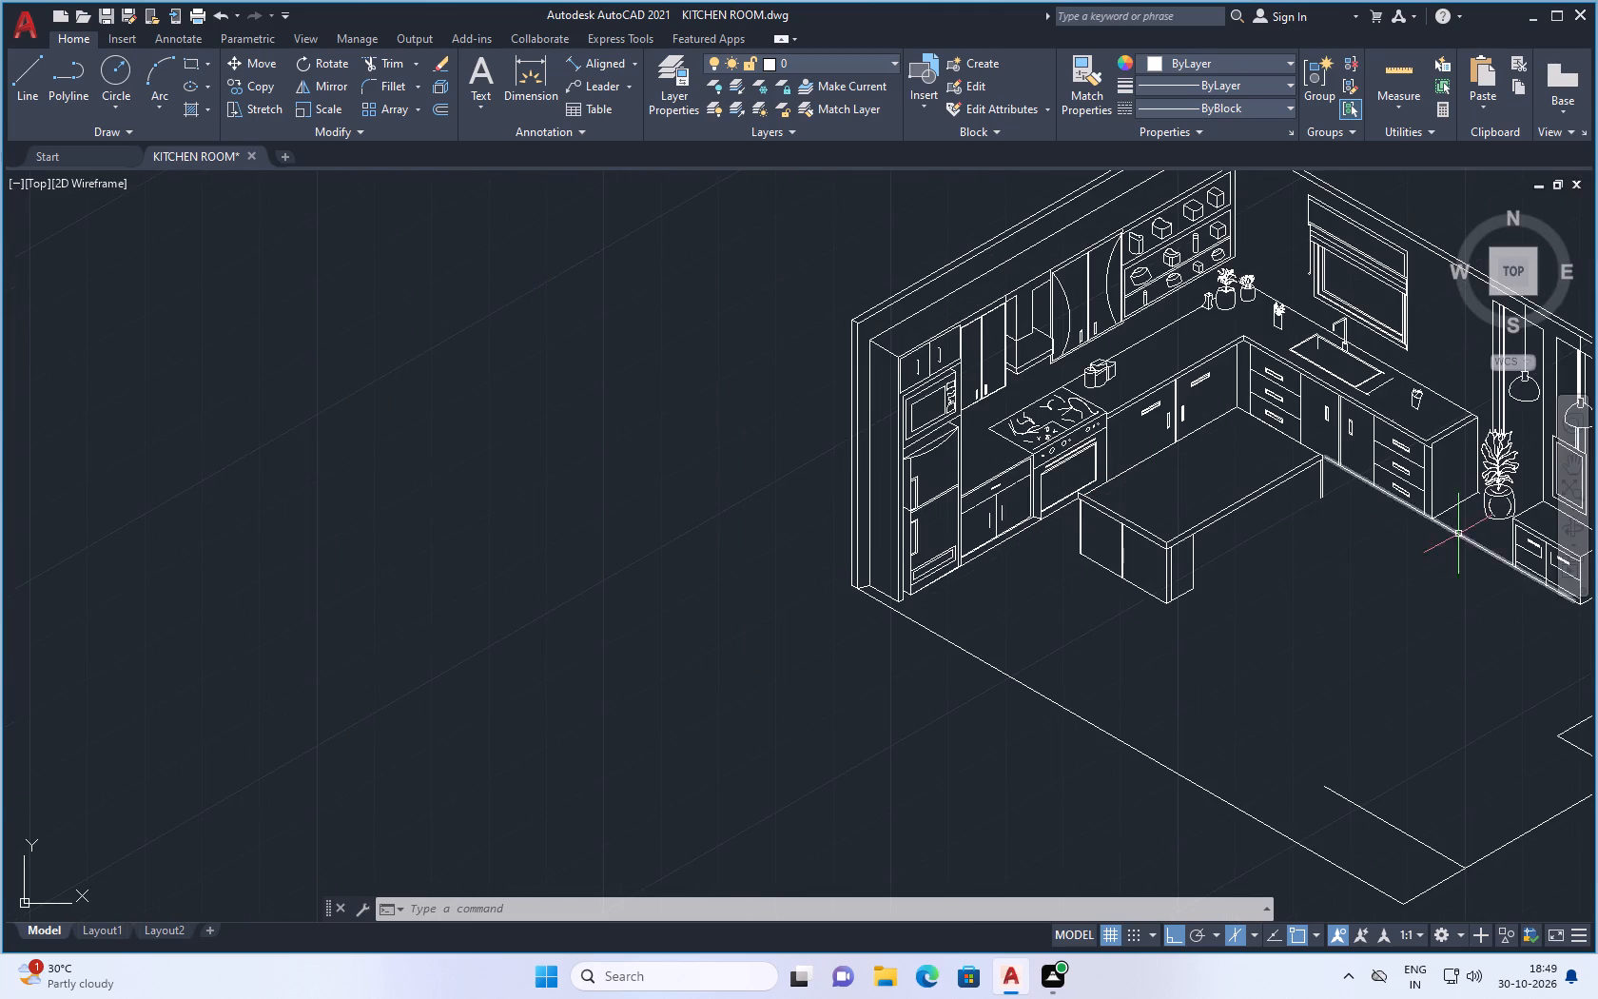
pyautogui.scroll(-2, 1344, 530)
pyautogui.scroll(3, 1415, 516)
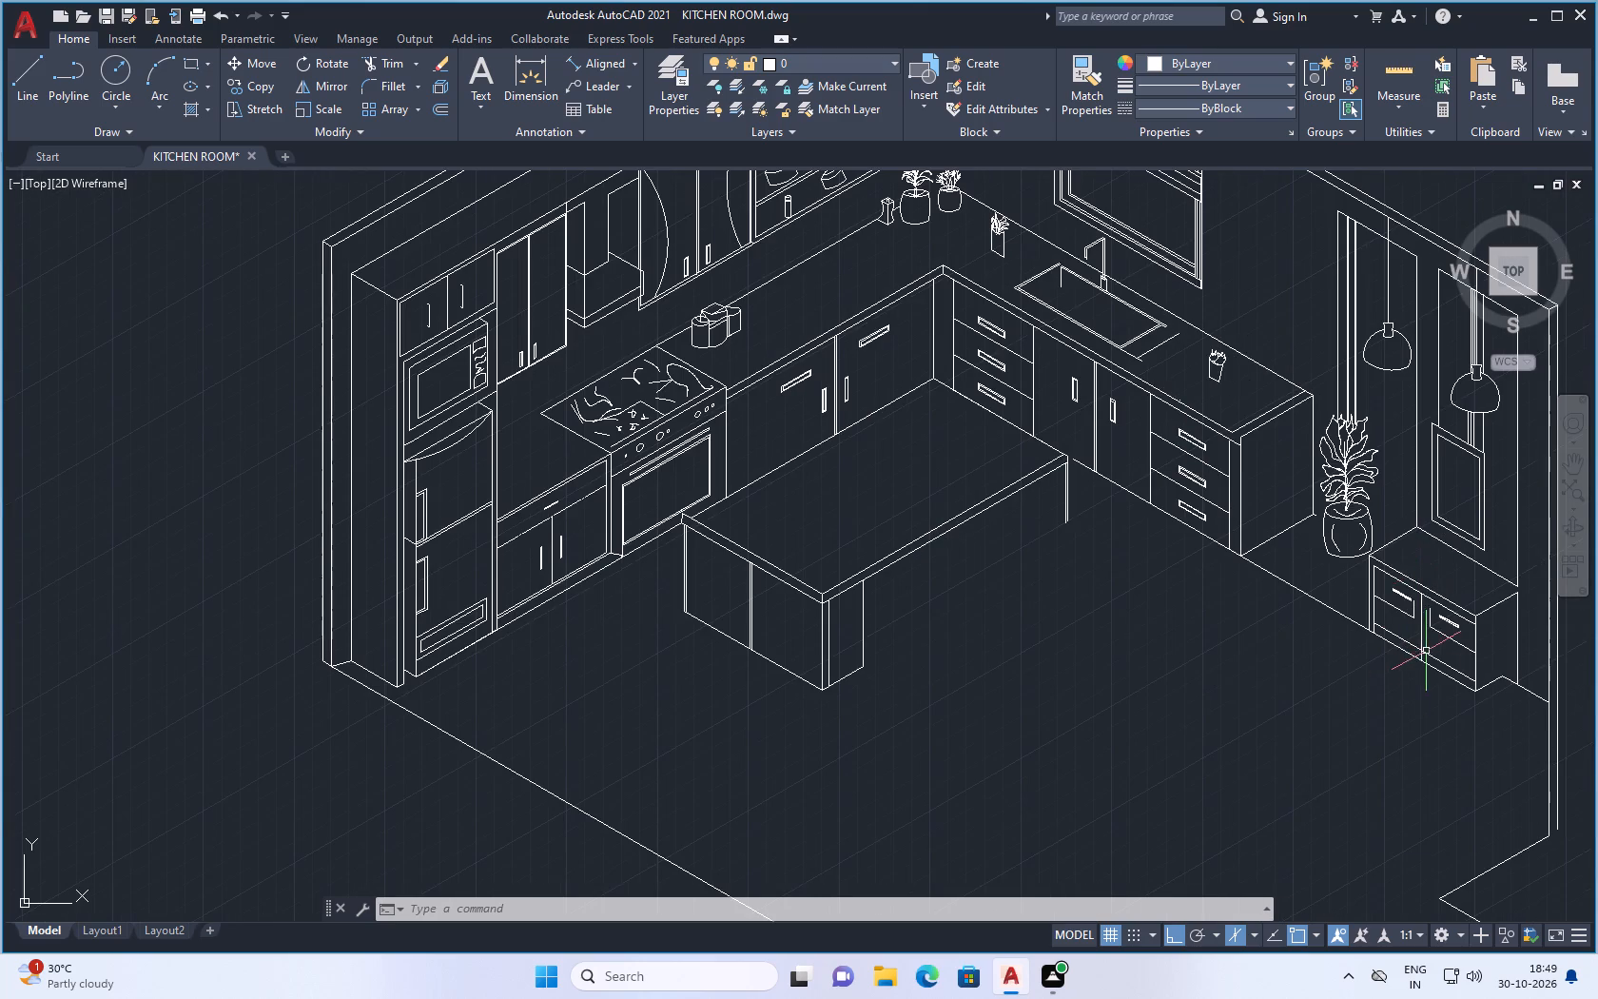
pyautogui.scroll(1, 1294, 652)
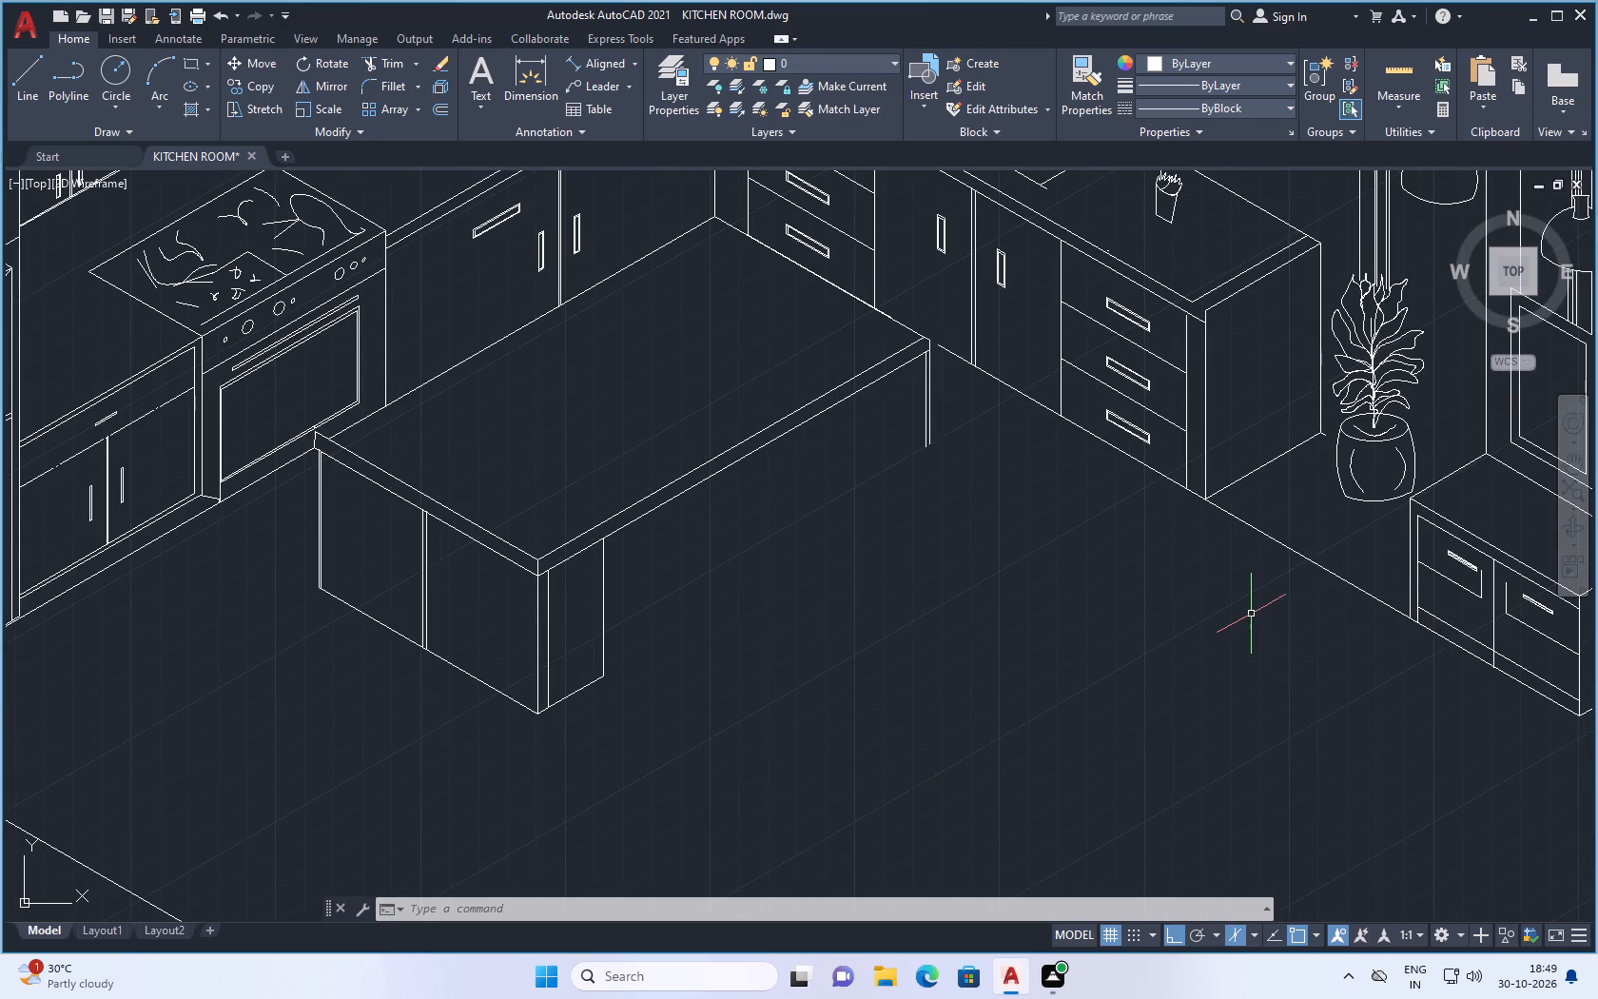
pyautogui.scroll(-1, 1362, 609)
pyautogui.scroll(2, 1481, 660)
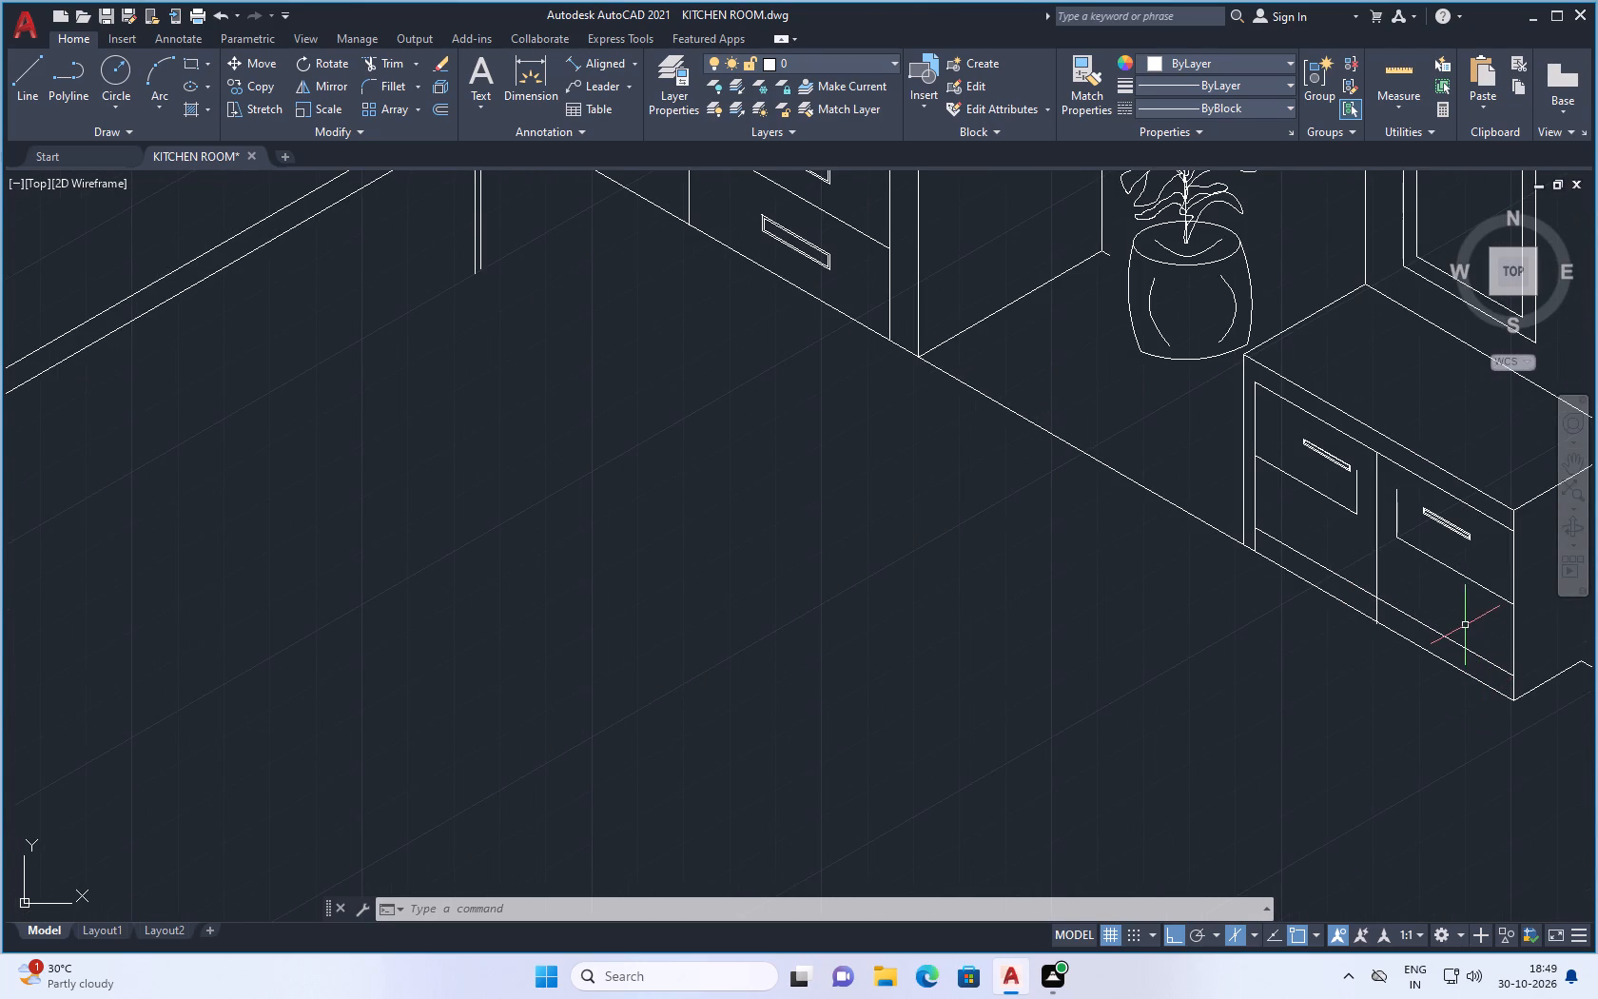
pyautogui.scroll(-1, 1135, 502)
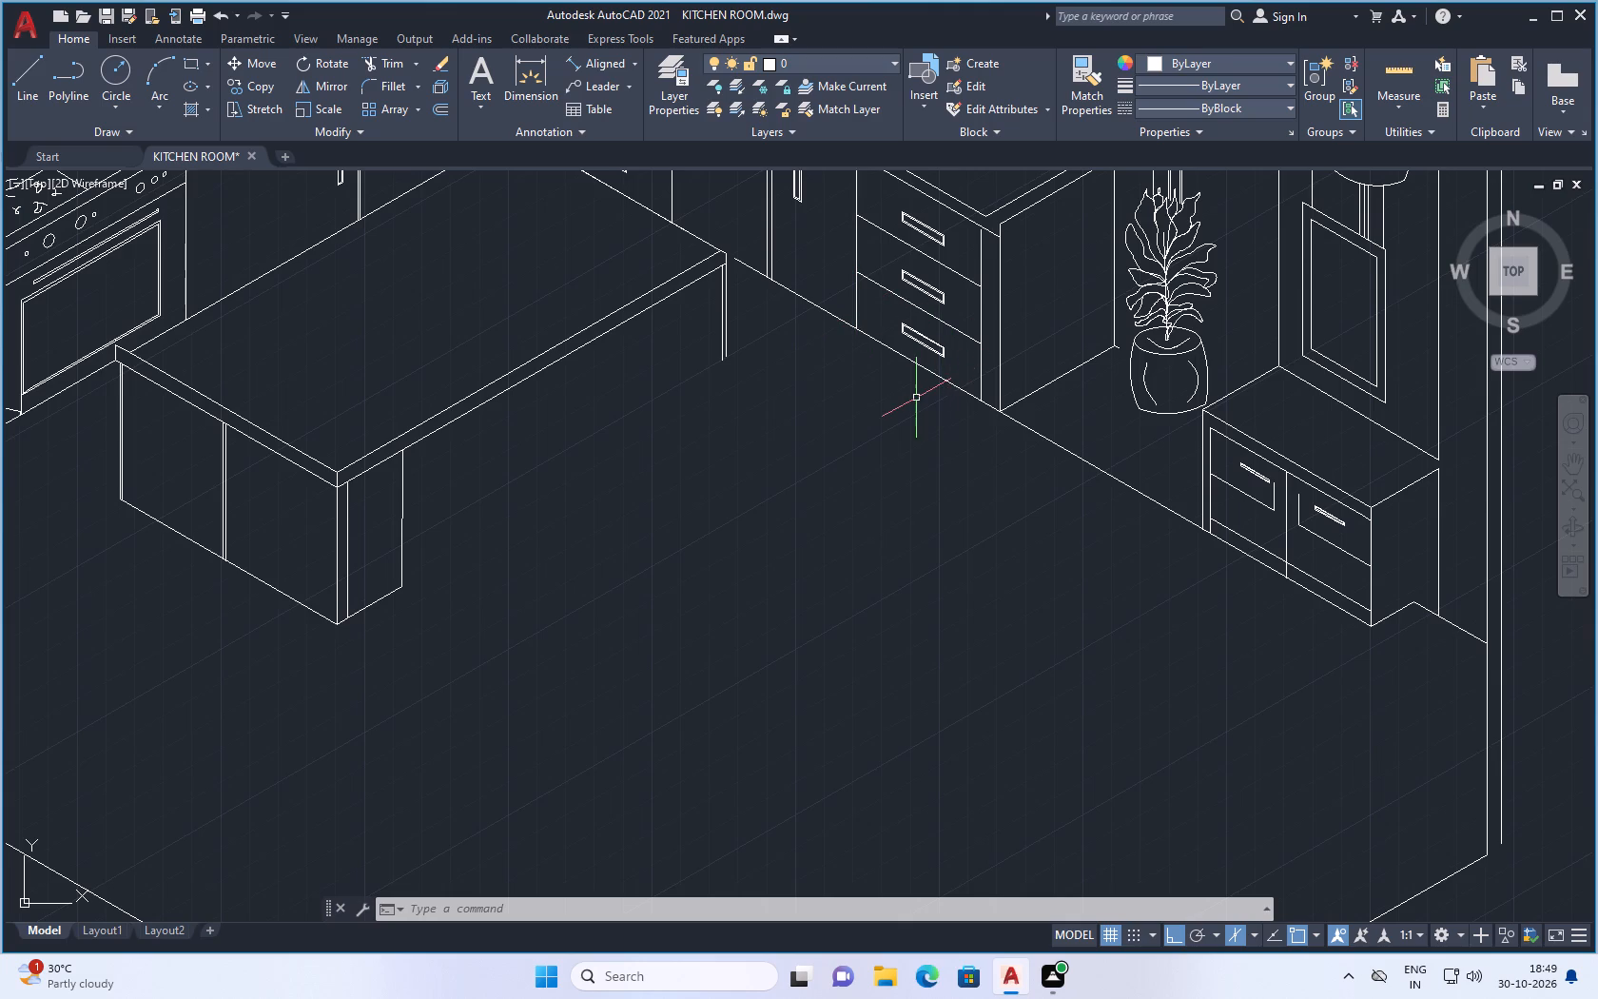
# From the sink cabinet's bottom front corner, draw a line about 9 units down, then along isoplane Left at 150° to the counter's far support.
pyautogui.click(19, 84)
pyautogui.click(996, 413)
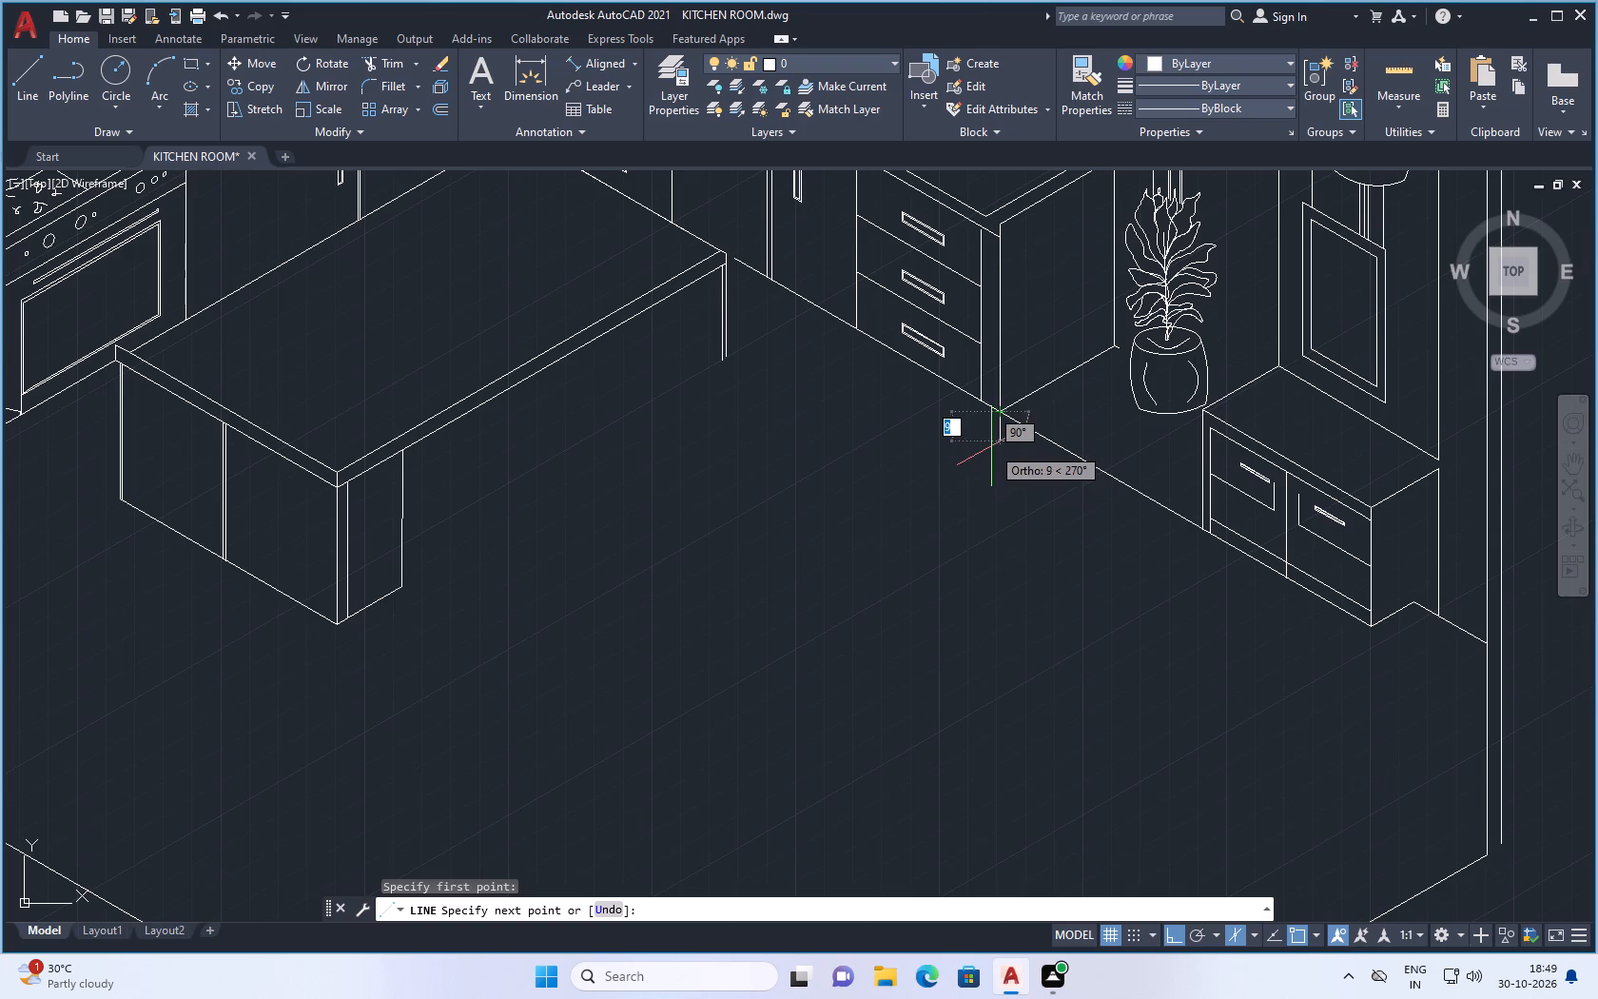
pyautogui.click(991, 446)
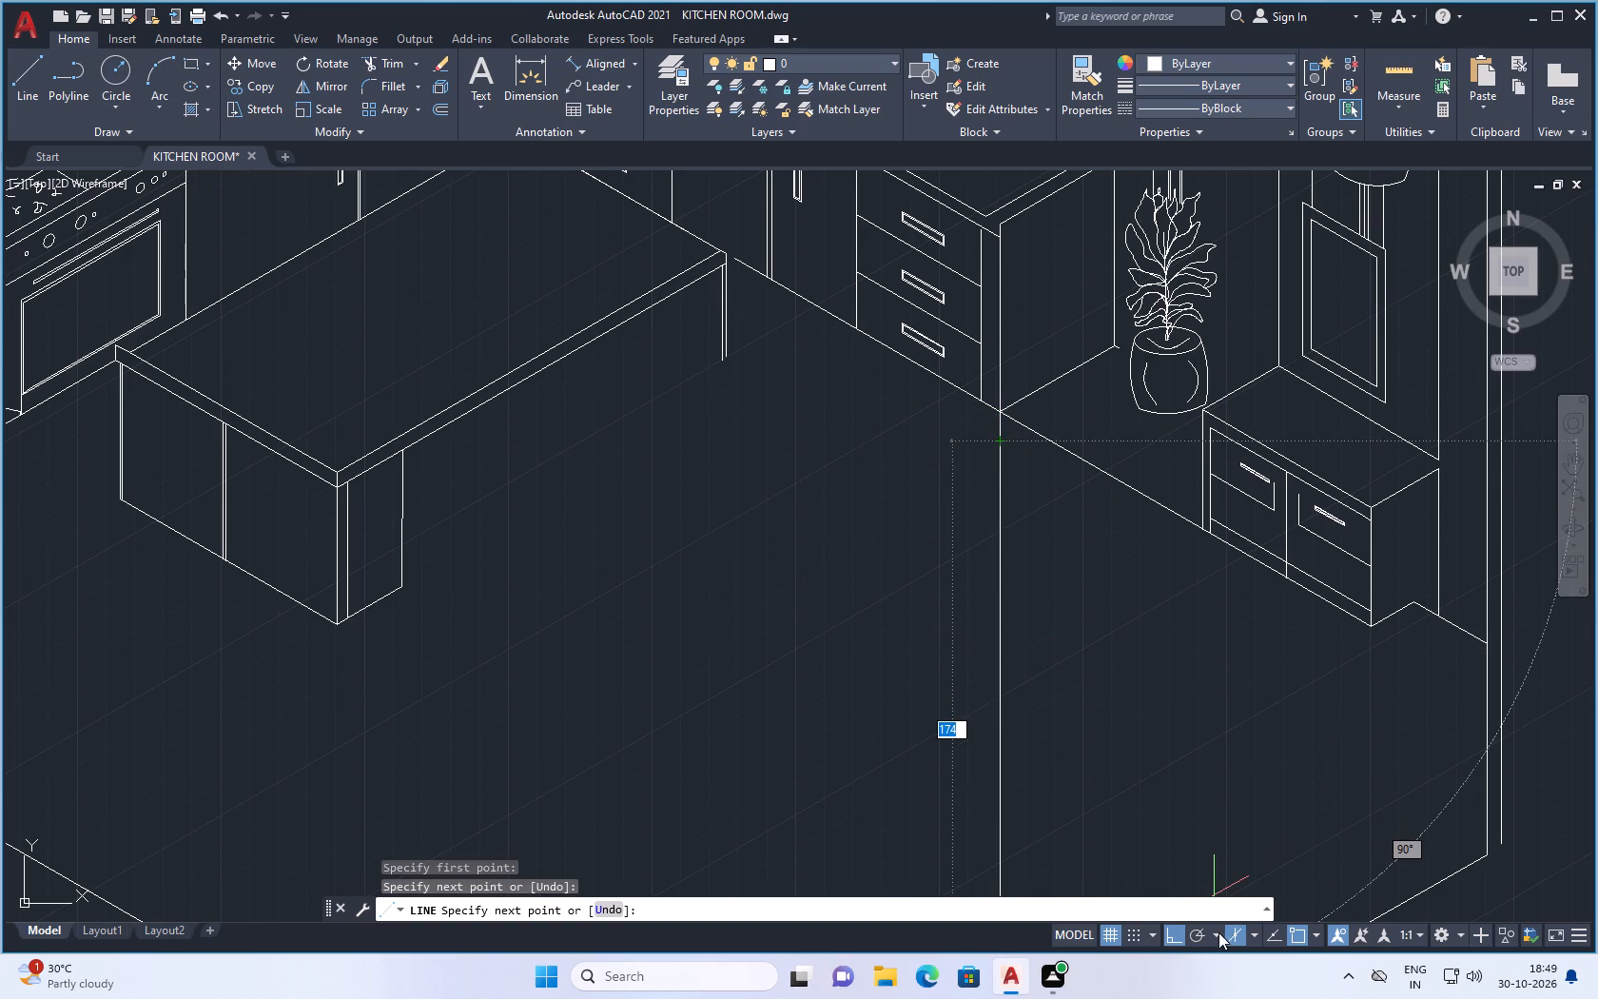
pyautogui.click(1256, 929)
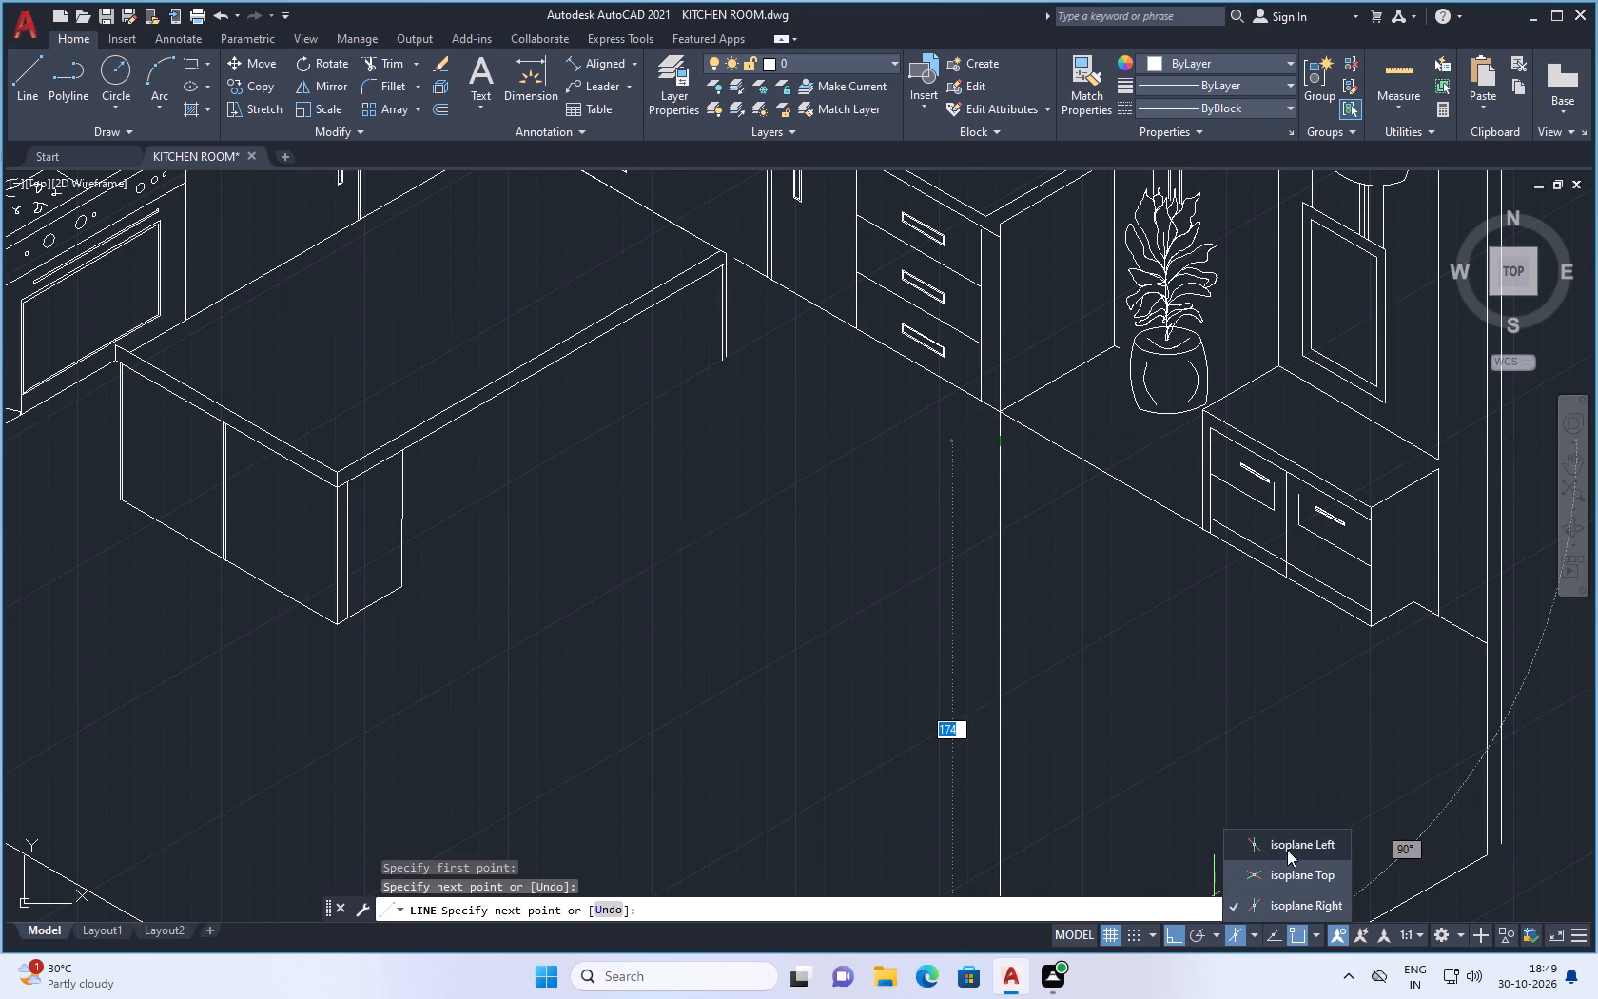
pyautogui.click(1288, 848)
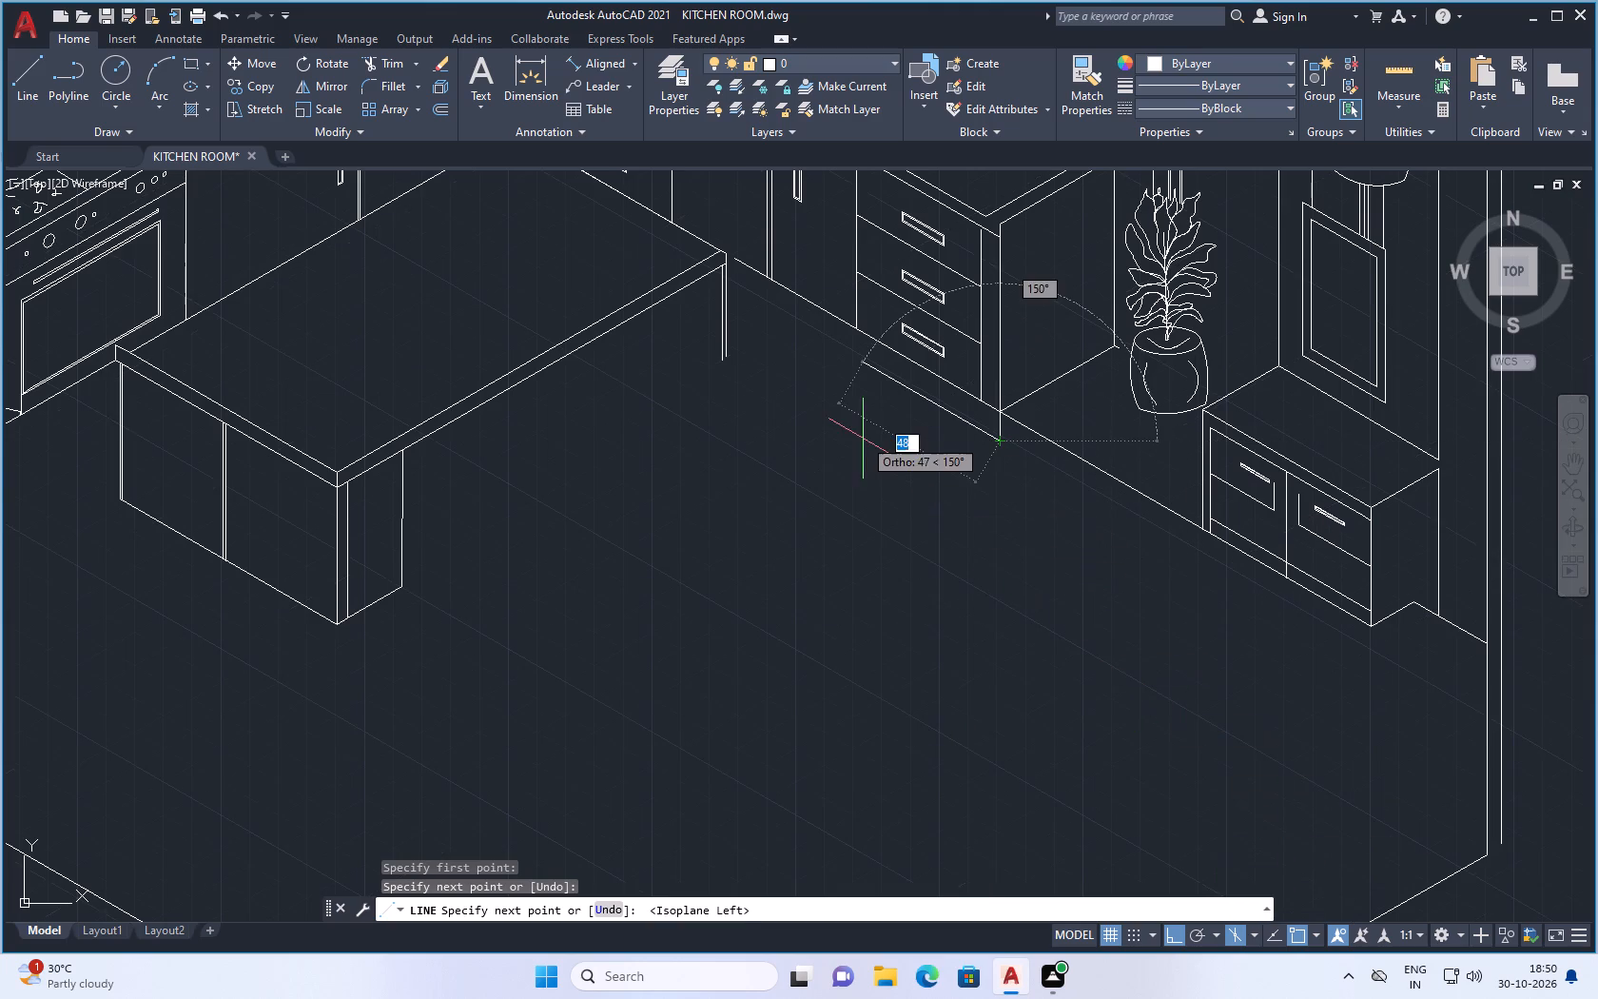
pyautogui.scroll(2, 723, 280)
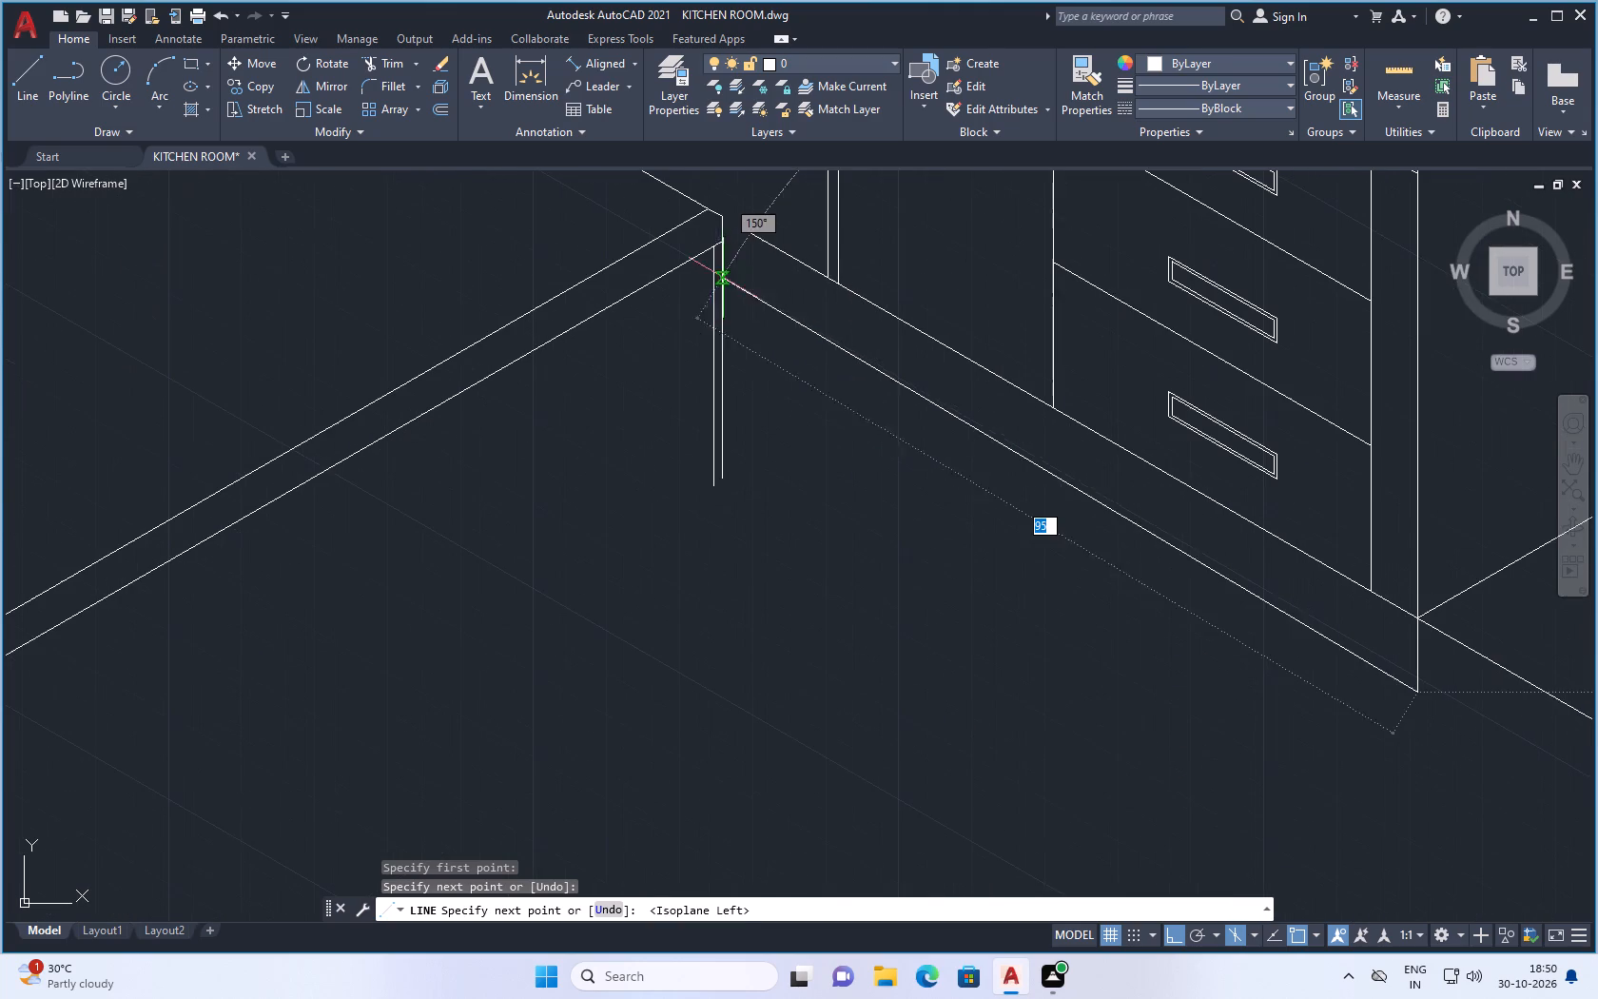
pyautogui.click(725, 296)
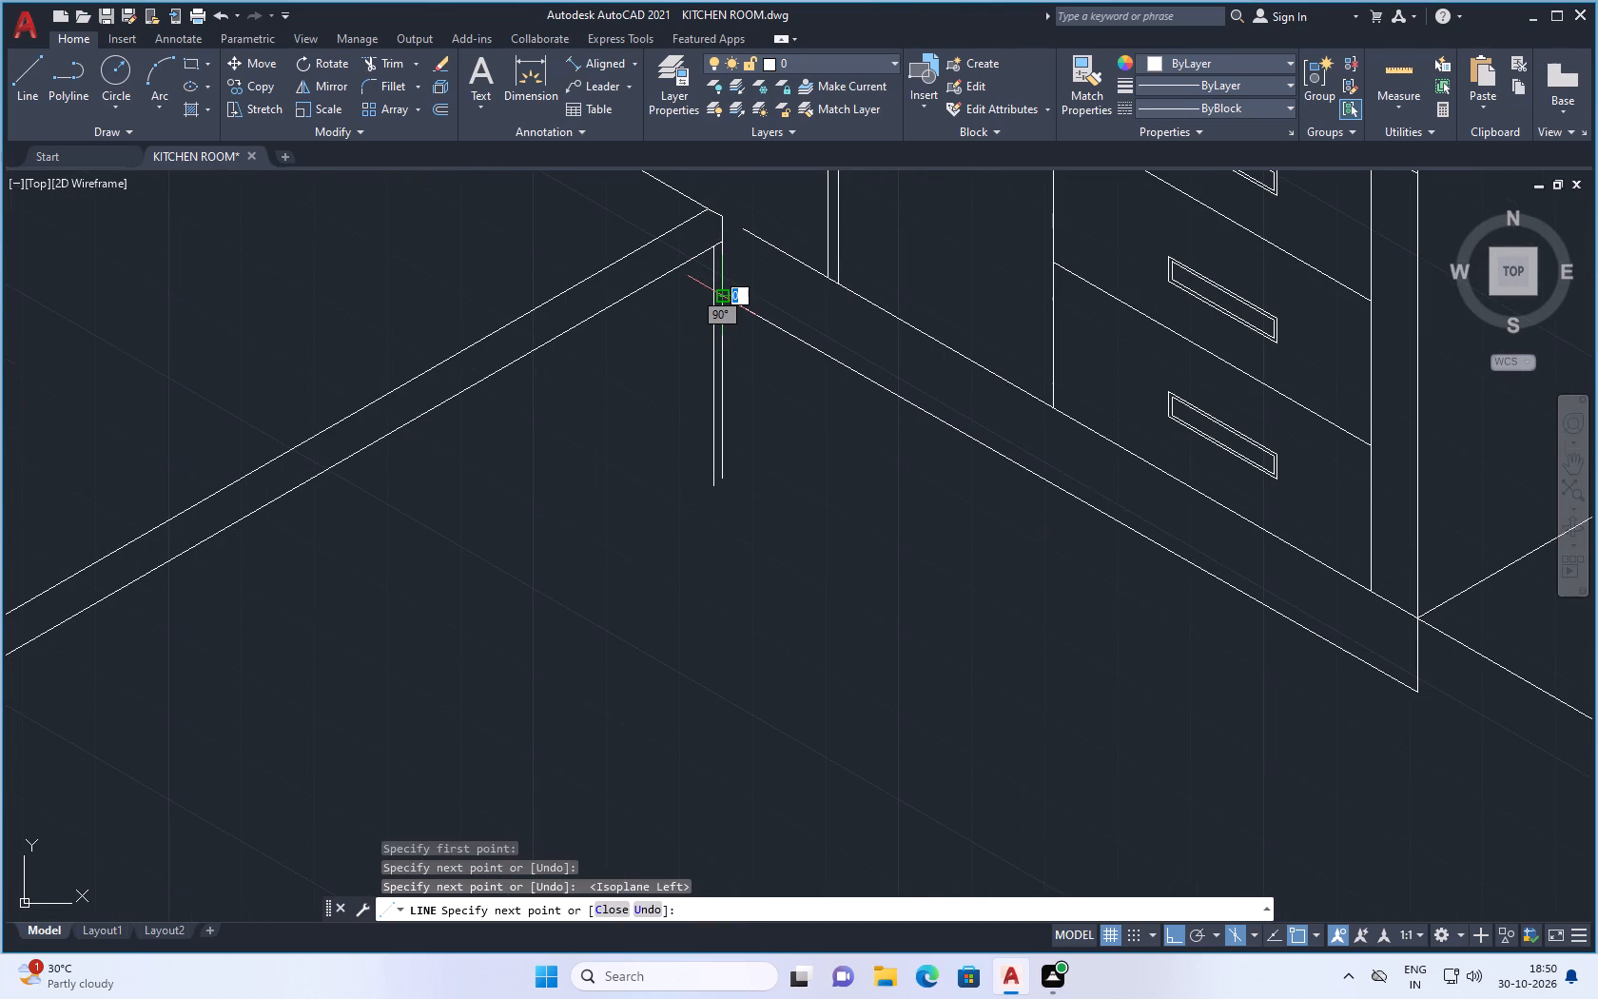
pyautogui.press('Escape')
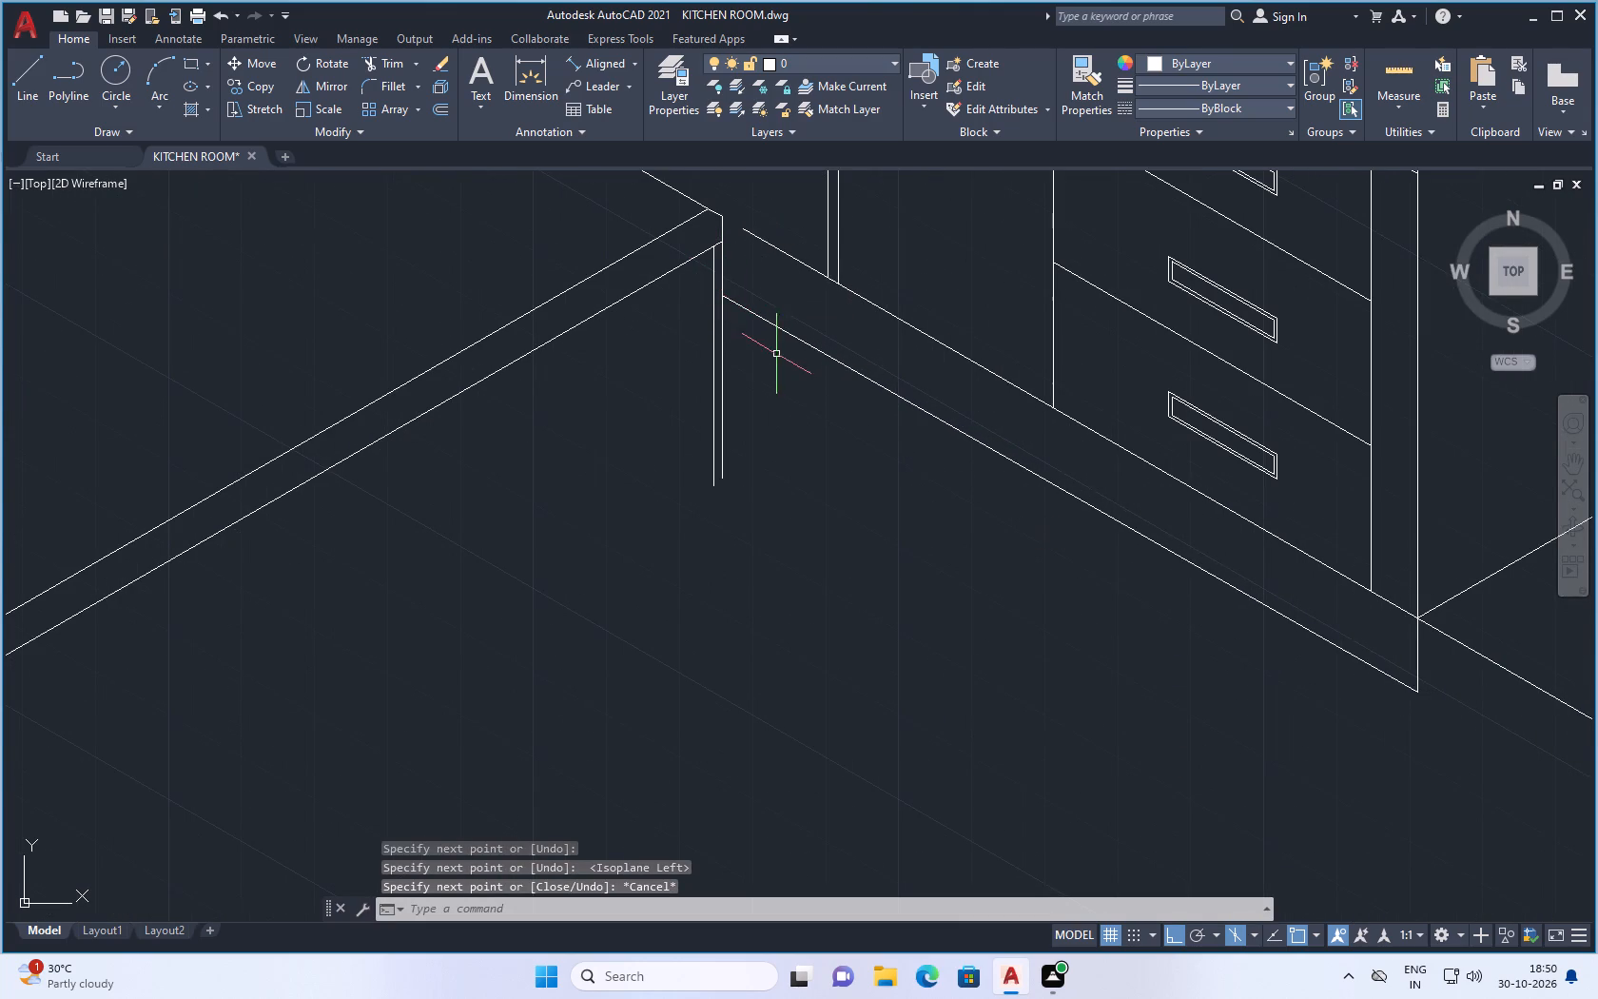
# Trim the sink-side cabinets' base line between the end drawer unit's front edge and the cabinet's outer corner vertical.
pyautogui.scroll(-1, 776, 354)
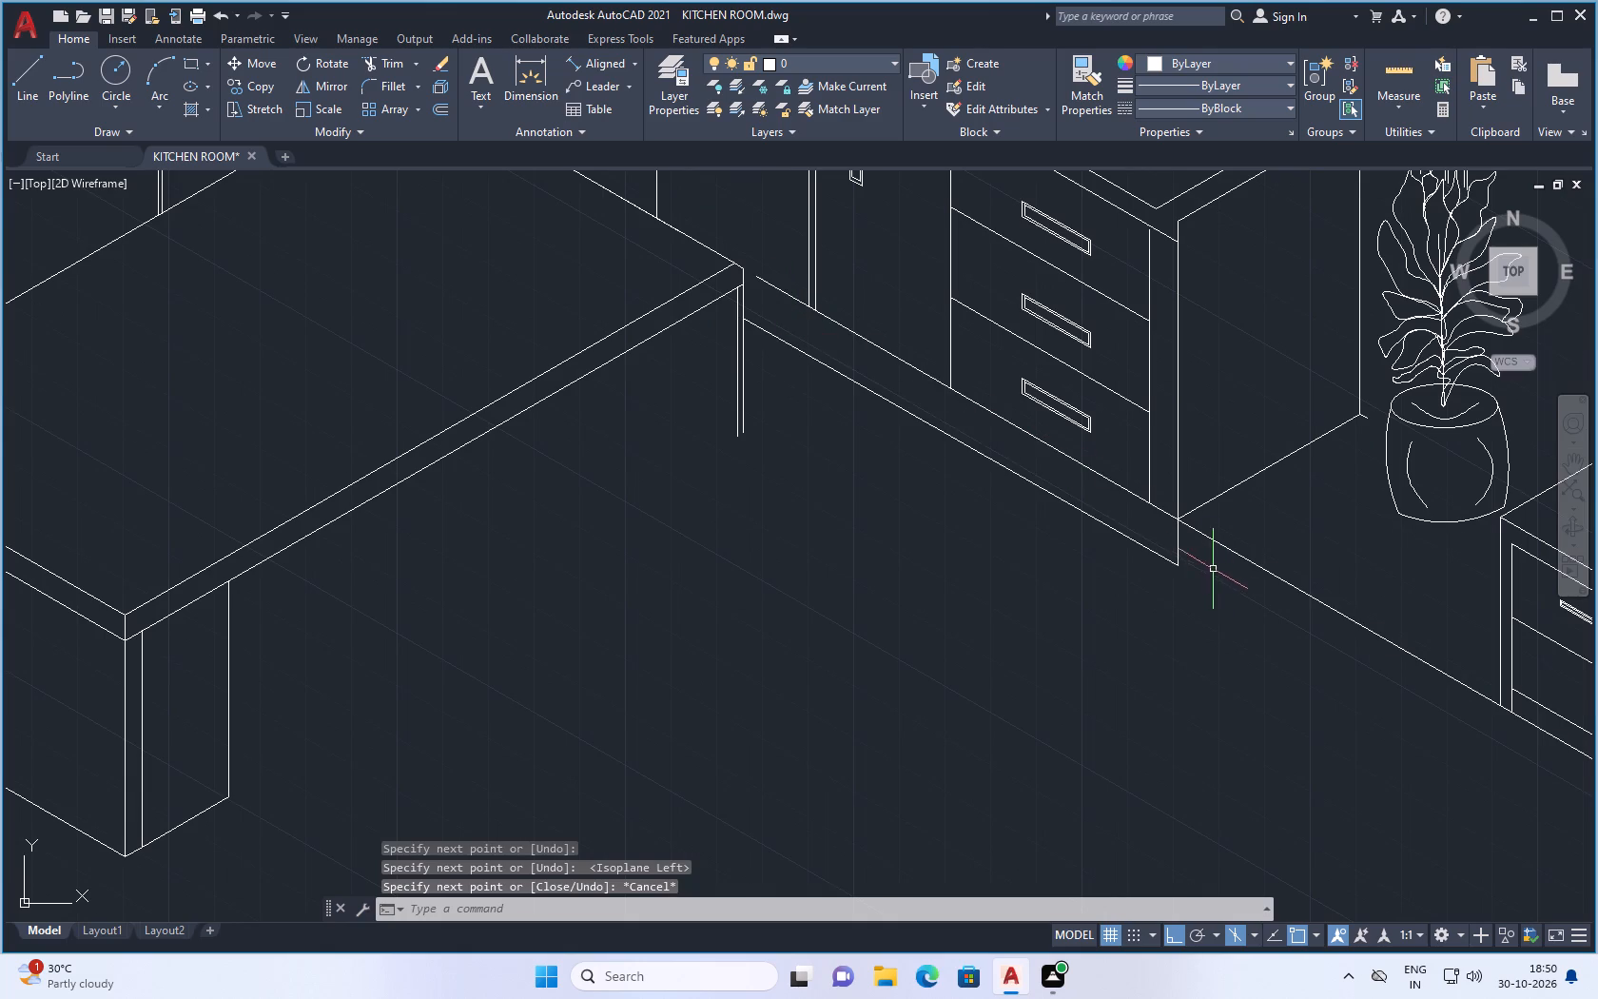
pyautogui.write('tr')
pyautogui.press('Return')
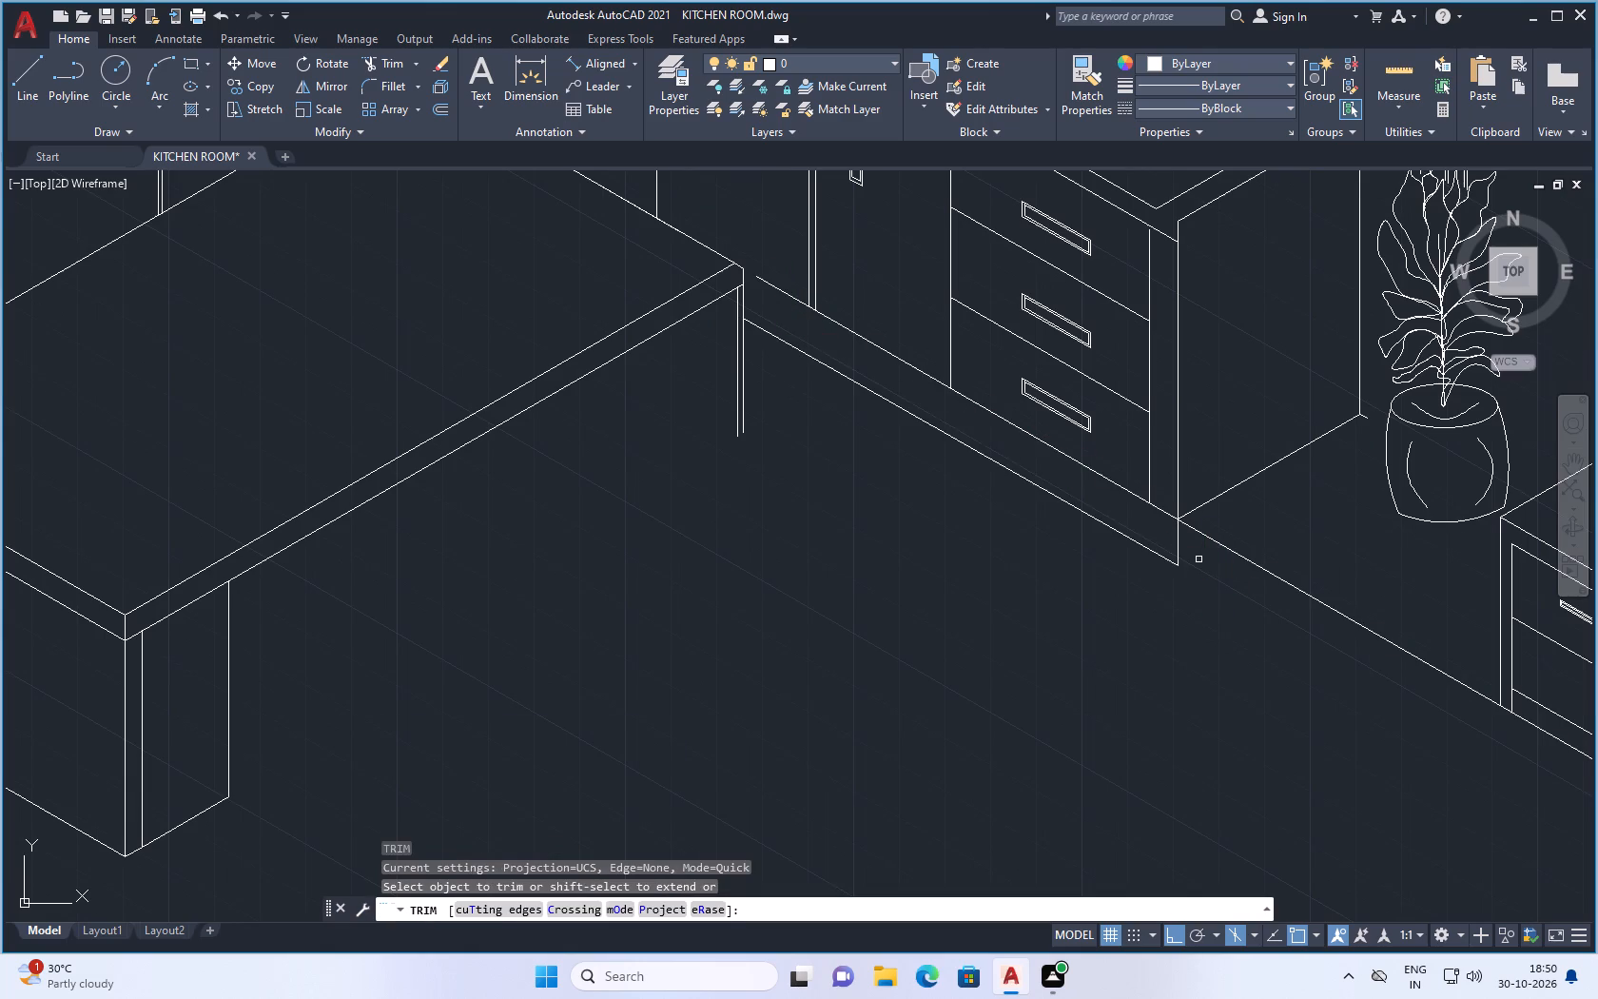
pyautogui.click(1163, 510)
pyautogui.scroll(-2, 1160, 518)
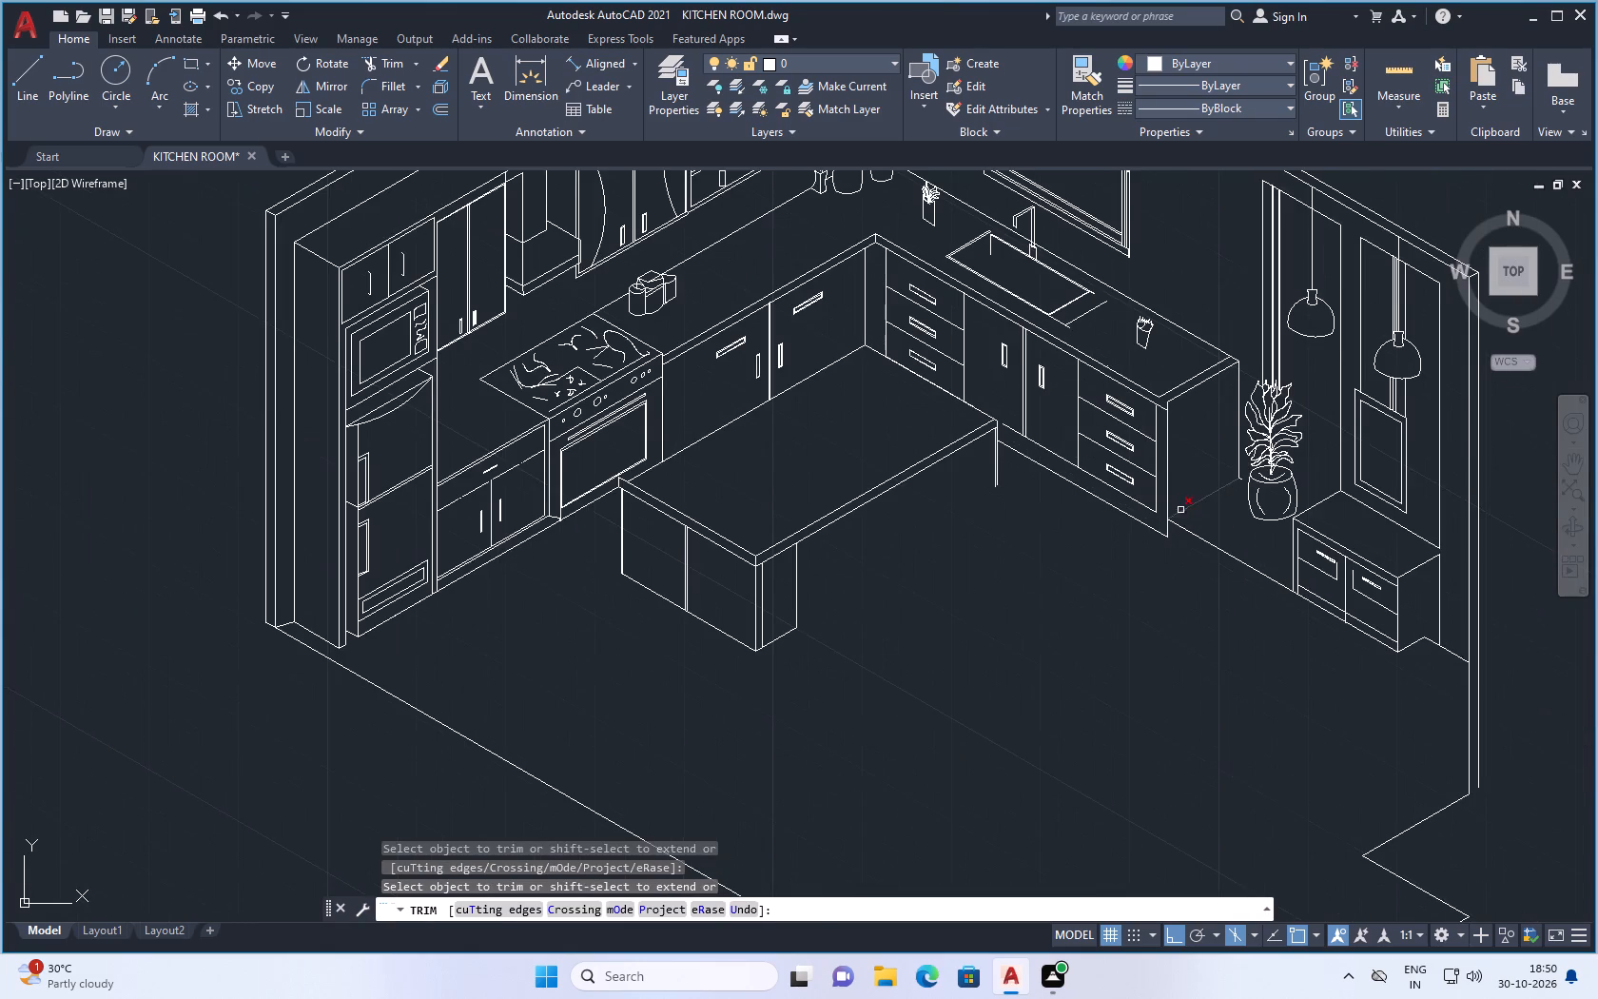
pyautogui.press('Escape')
# Save the kitchen room drawing.
pyautogui.scroll(-1, 1175, 554)
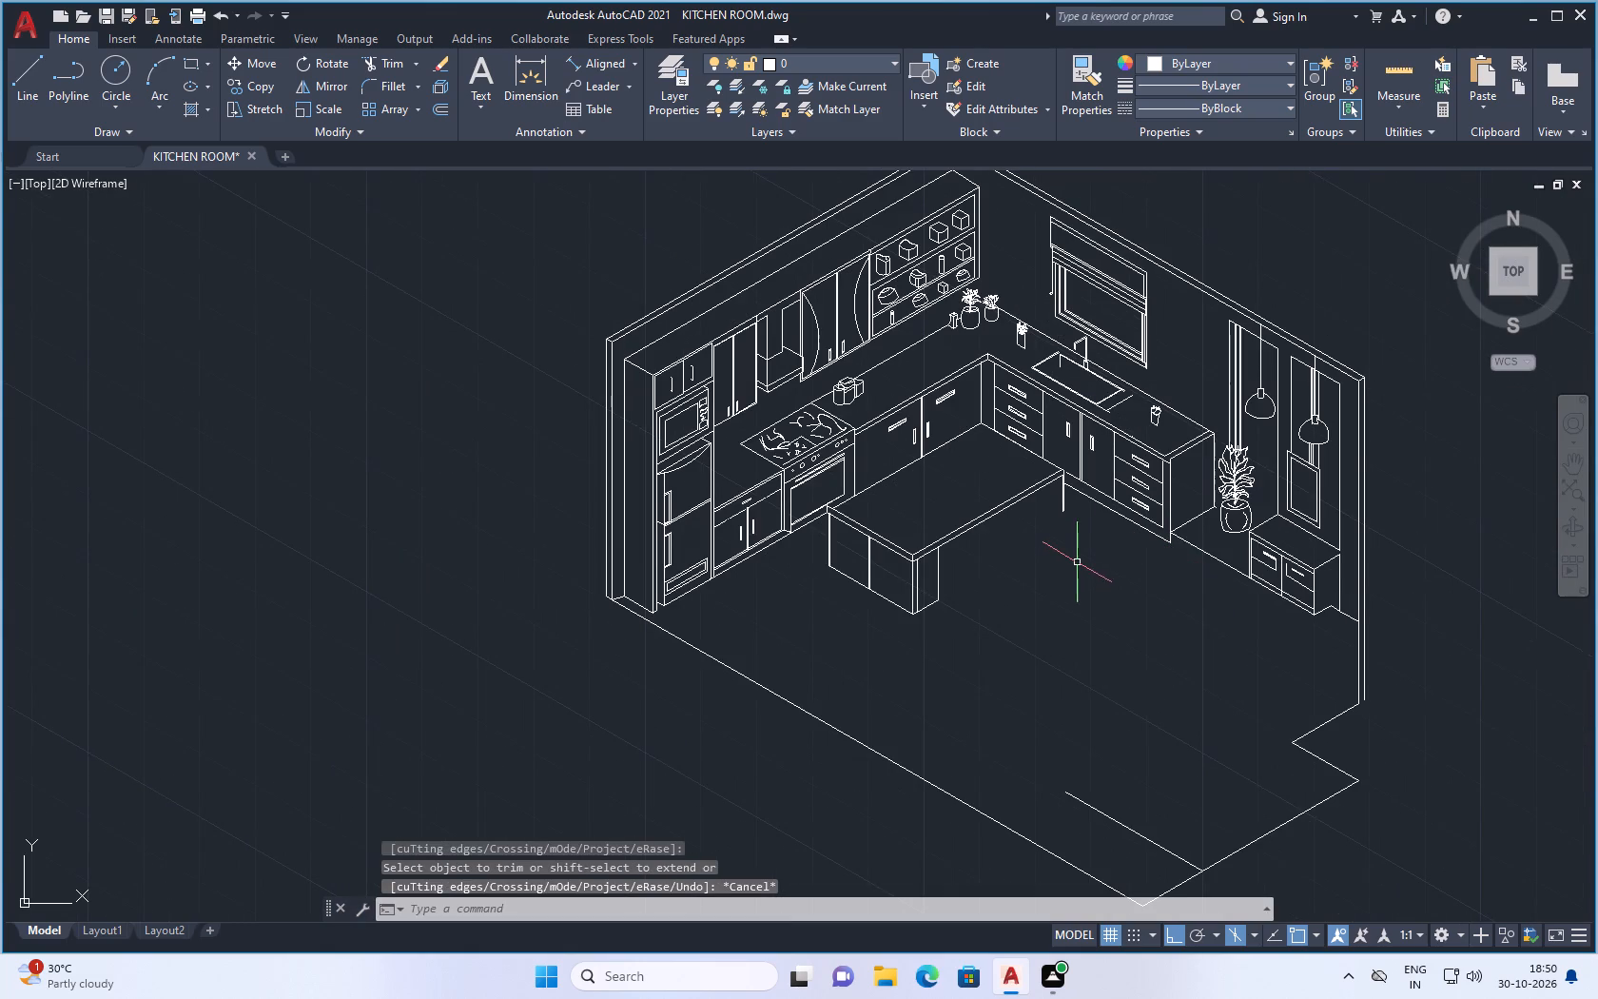
pyautogui.hotkey('ctrl', 's')
pyautogui.hotkey('ctrl', 's')
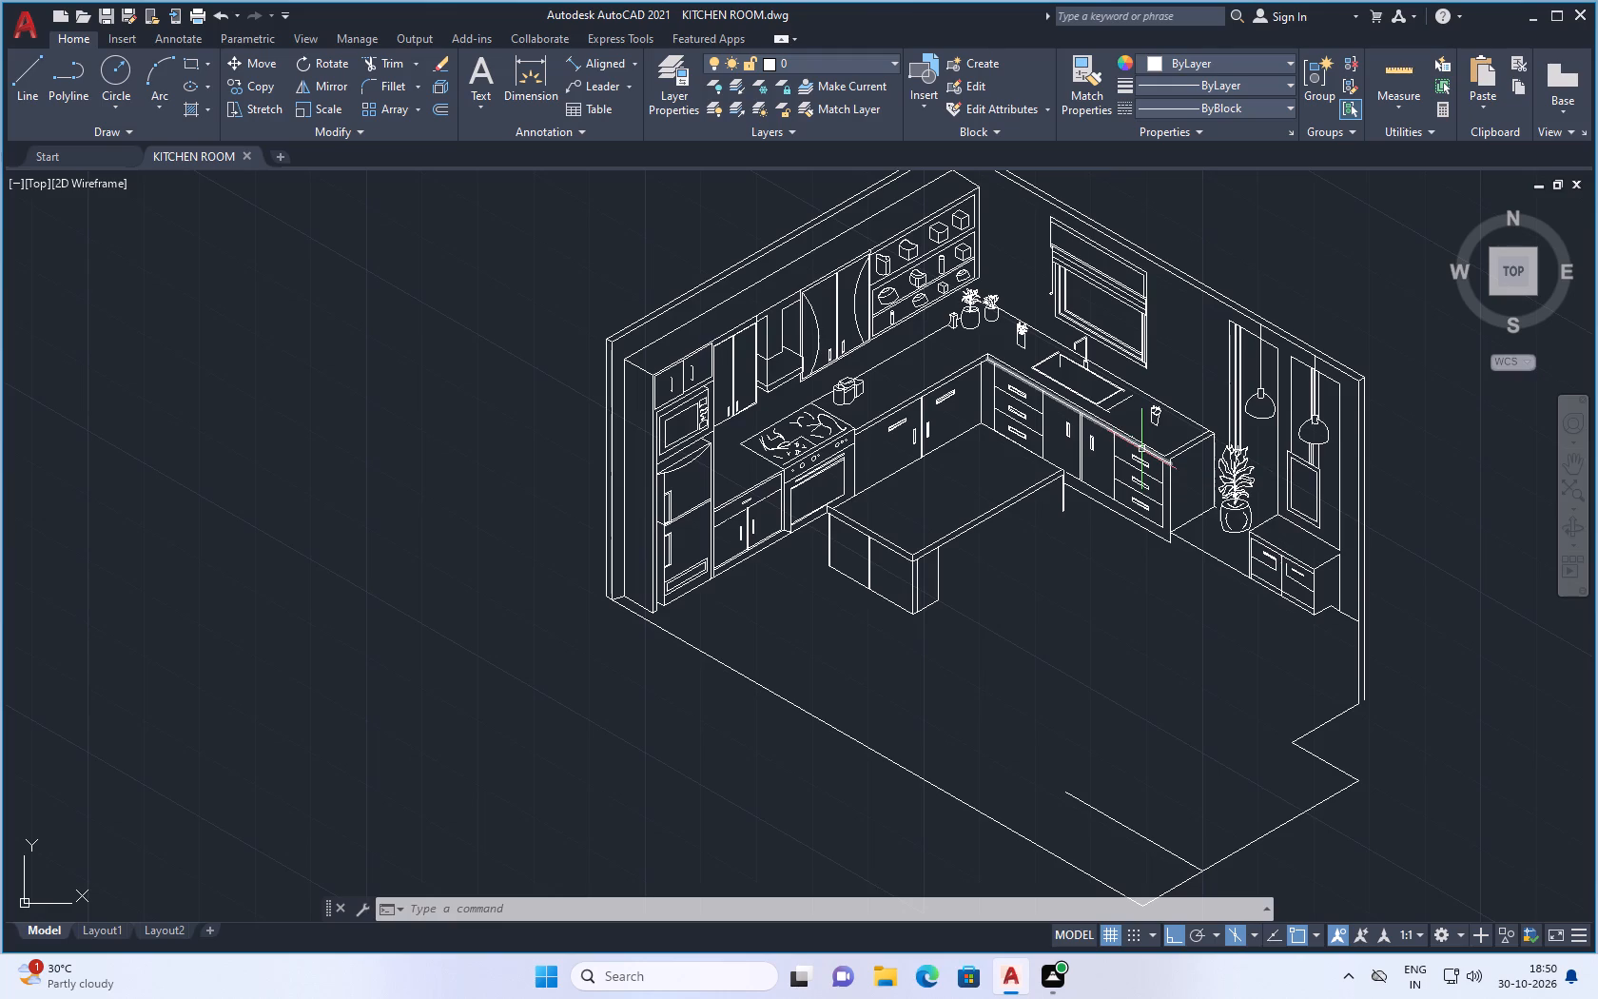
# Examine the stove, the stove-side cabinets and the island-like counter for unfinished base lines.
pyautogui.scroll(2, 784, 532)
pyautogui.scroll(-2, 798, 541)
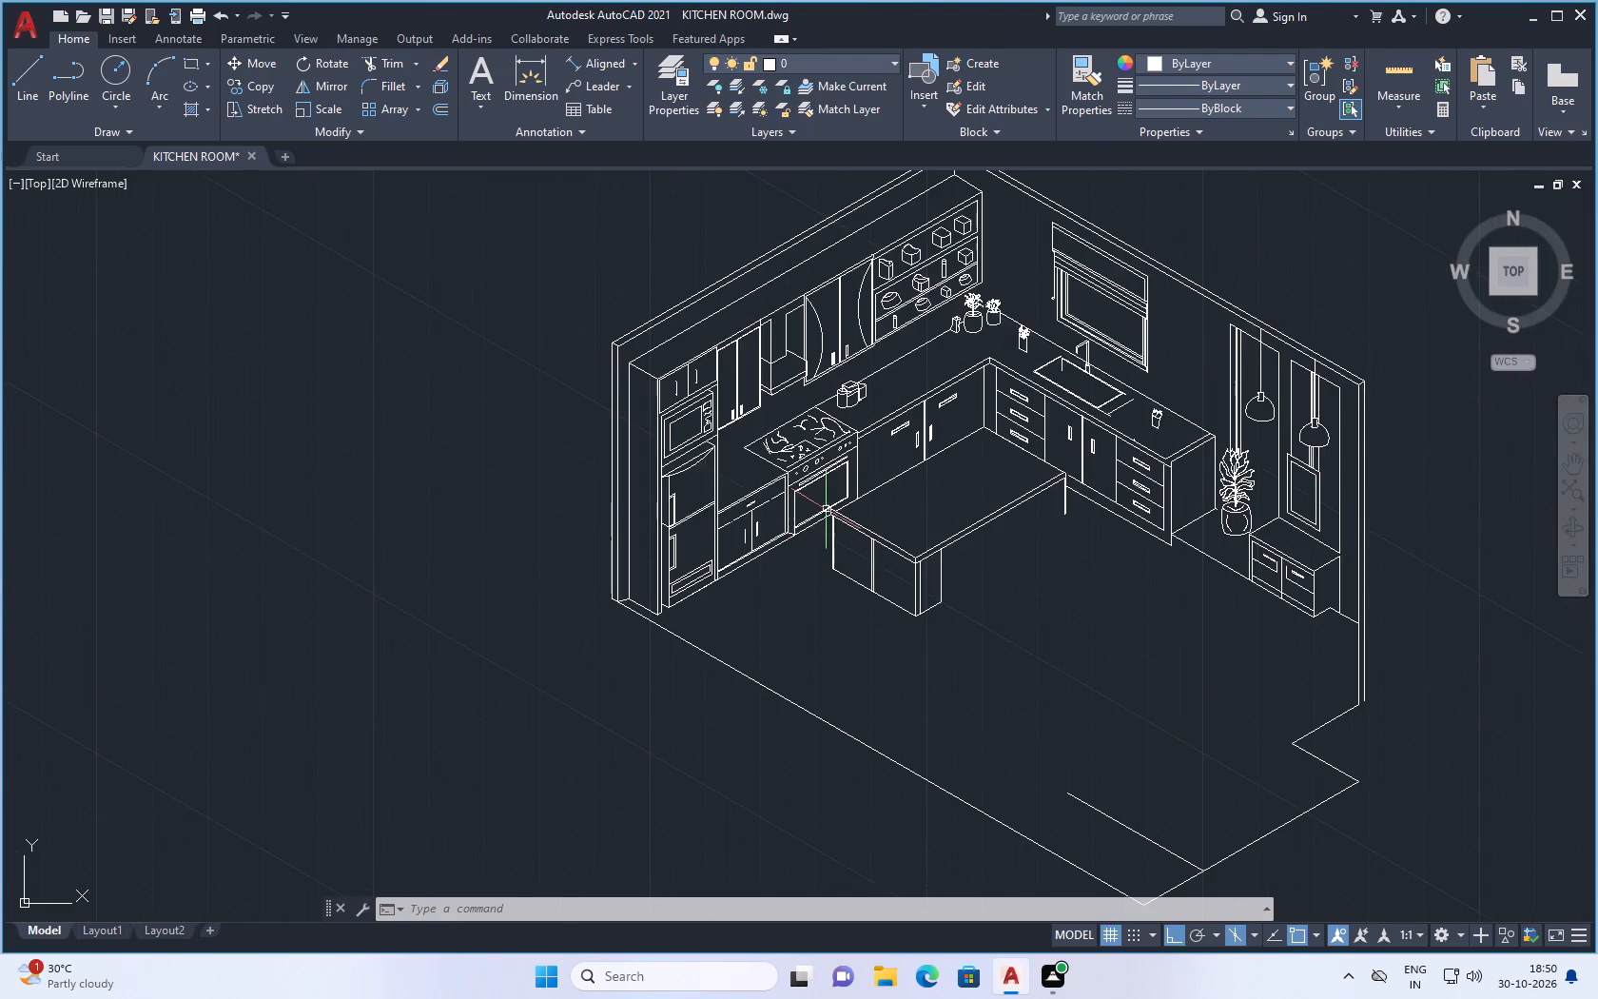
pyautogui.scroll(2, 826, 493)
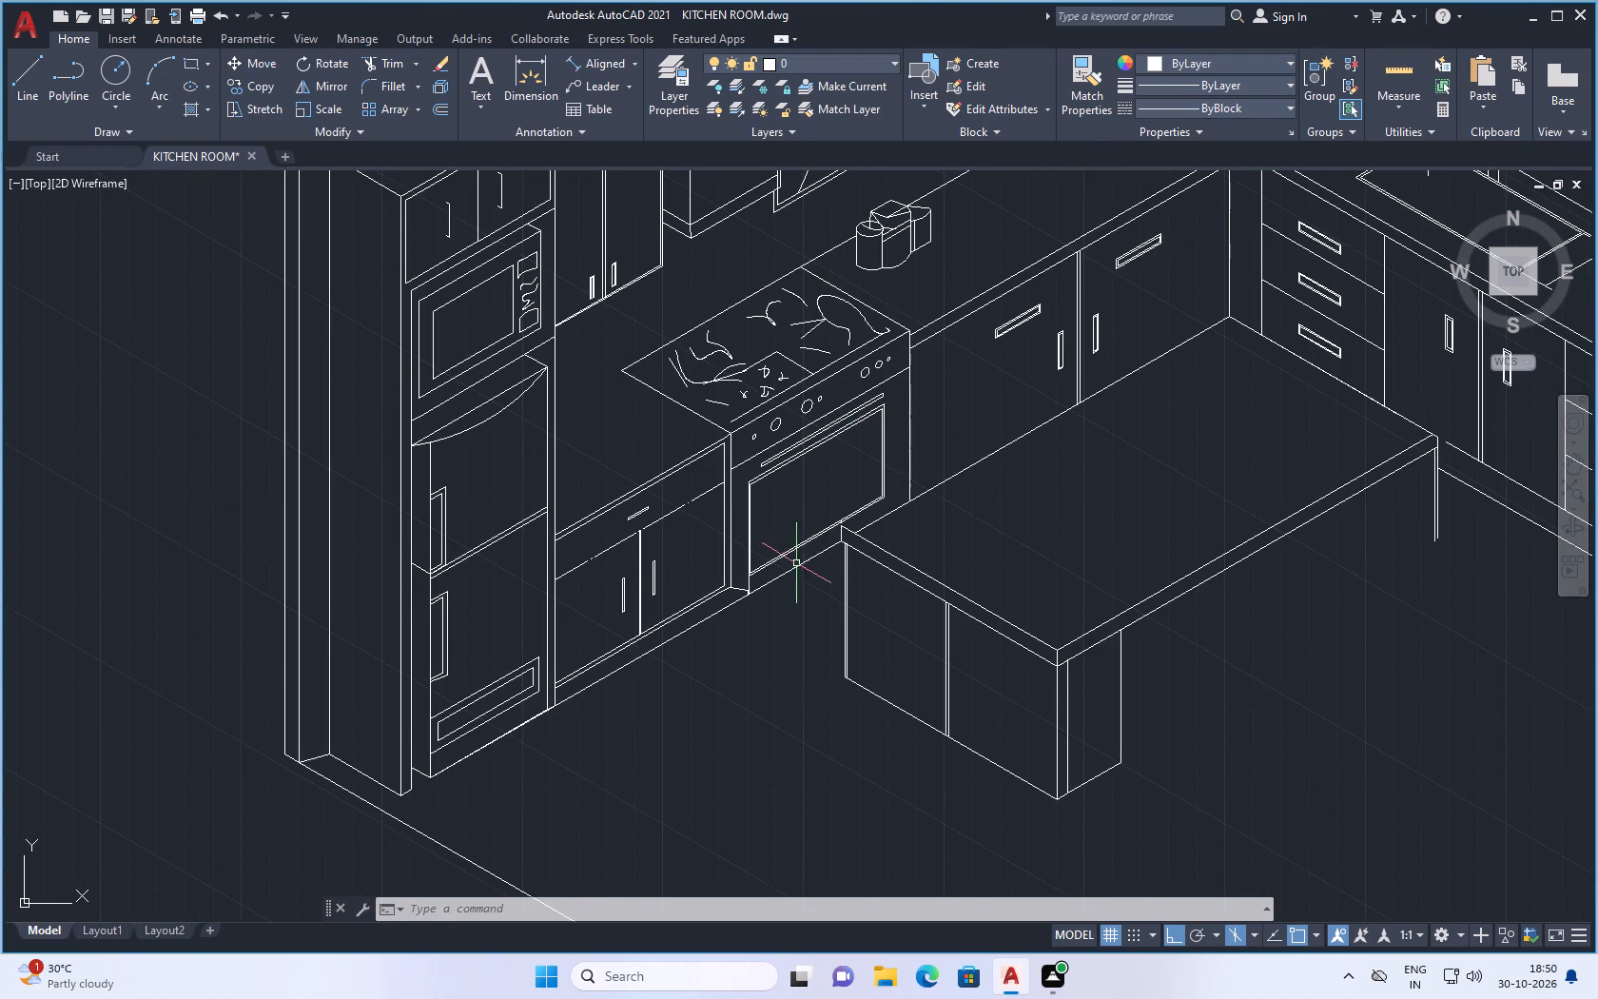
pyautogui.scroll(1, 792, 557)
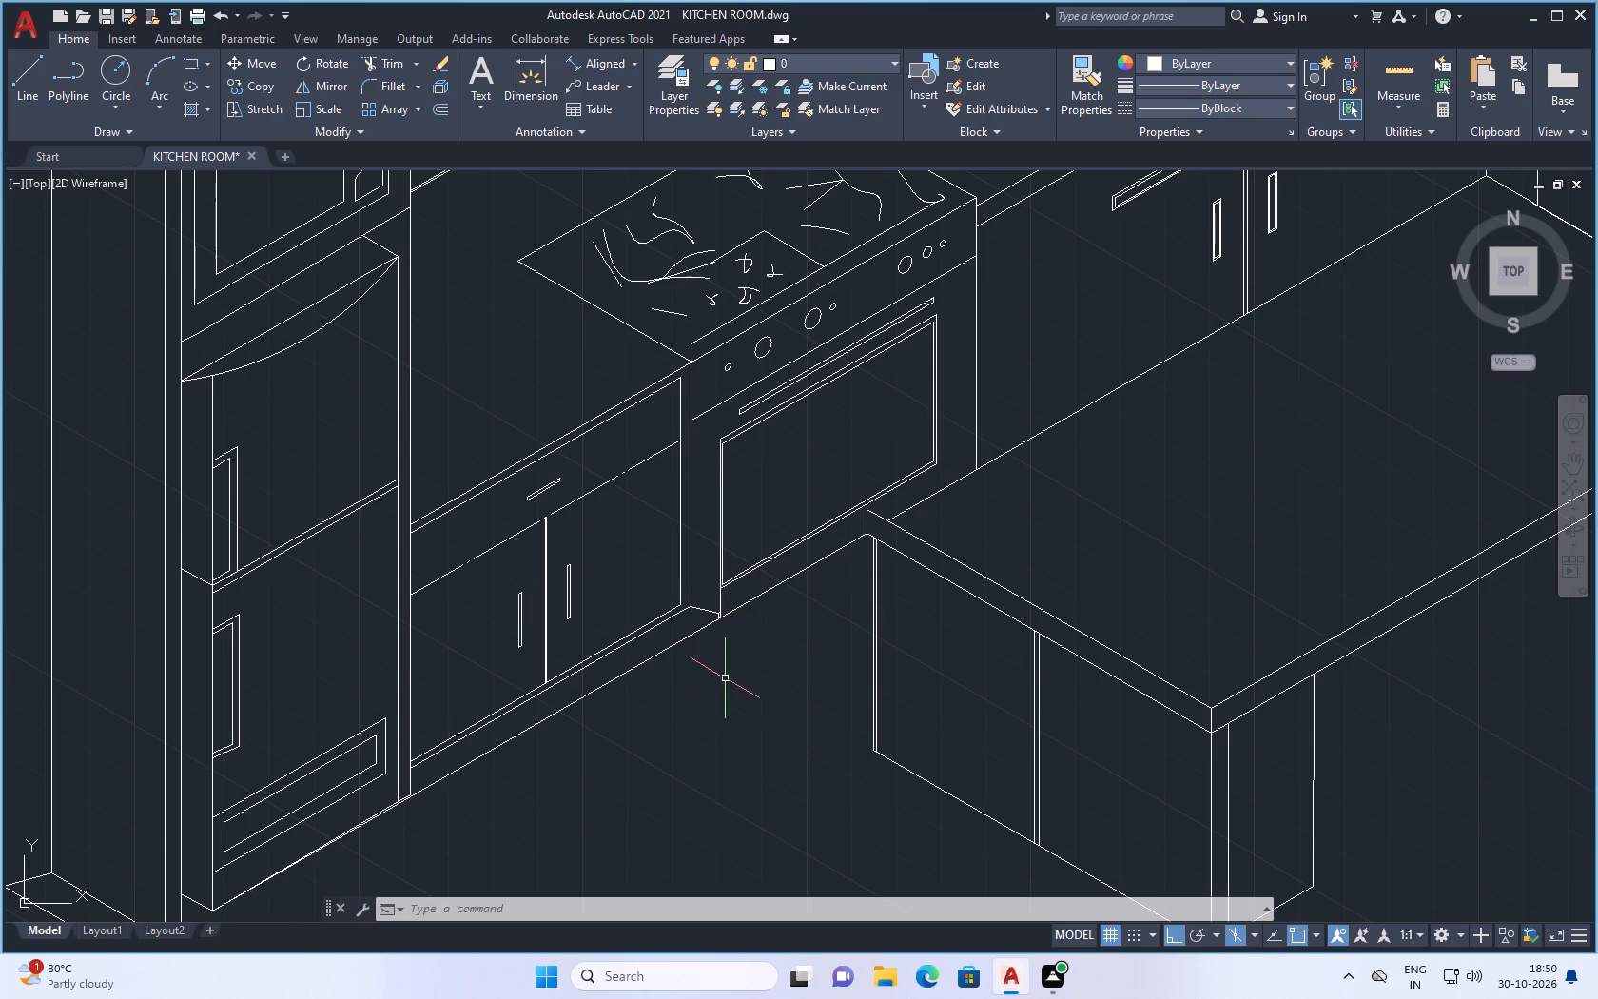
pyautogui.scroll(-1, 750, 675)
pyautogui.press('Escape')
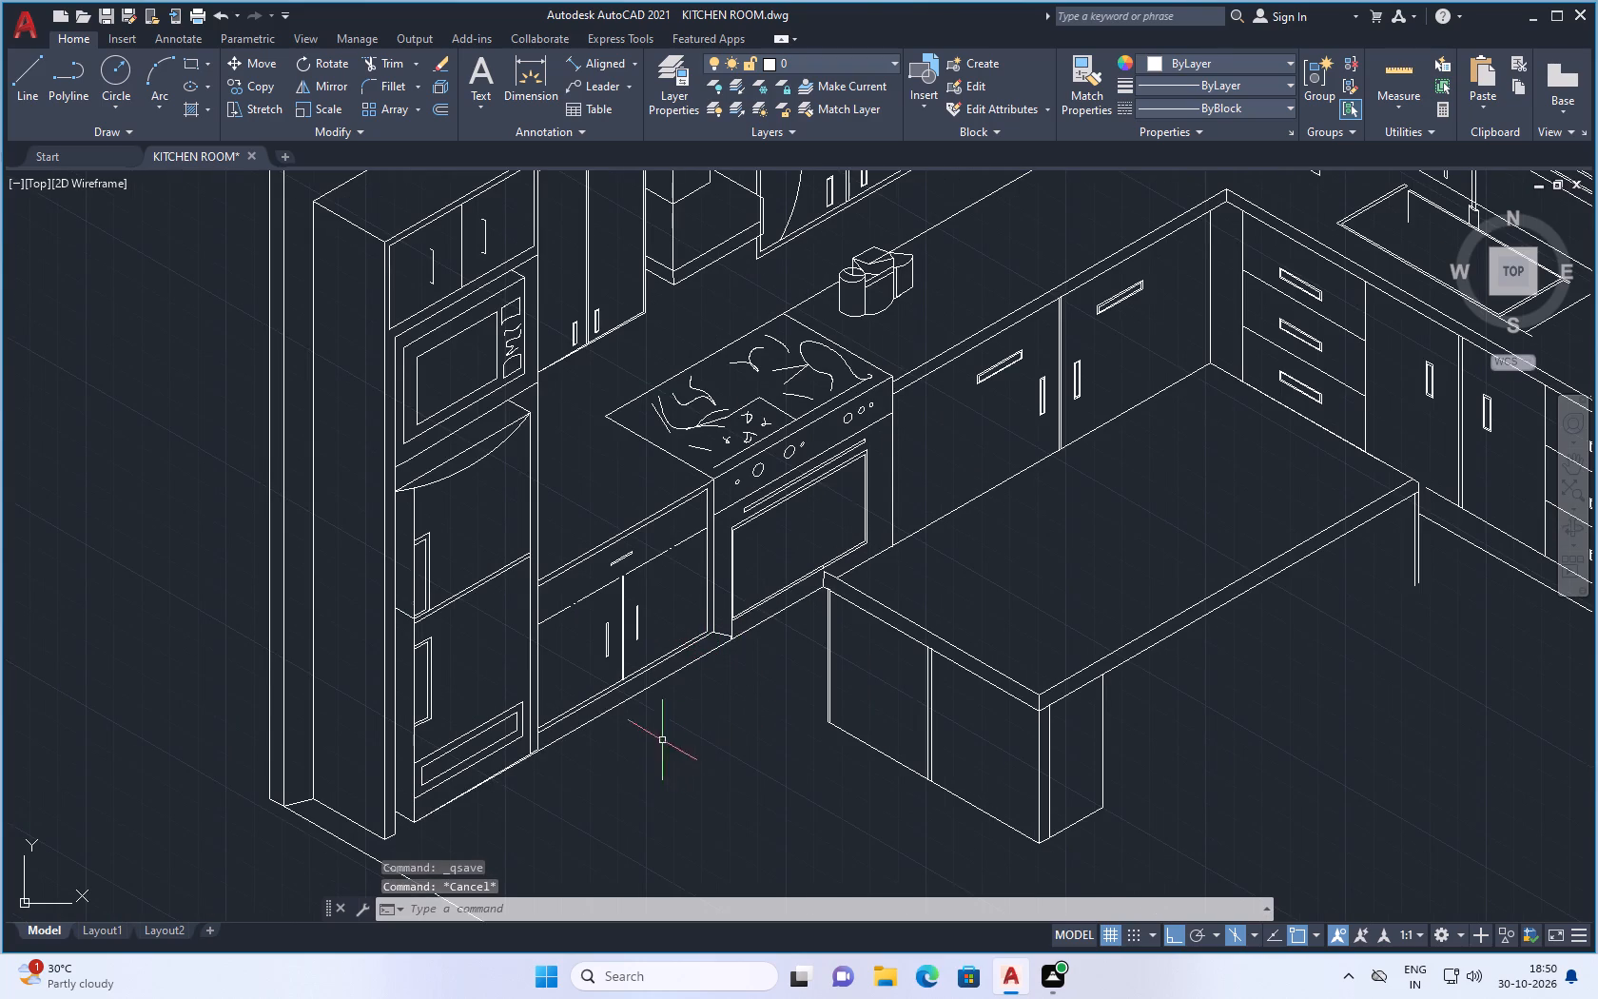
pyautogui.scroll(-1, 656, 712)
pyautogui.scroll(-1, 763, 667)
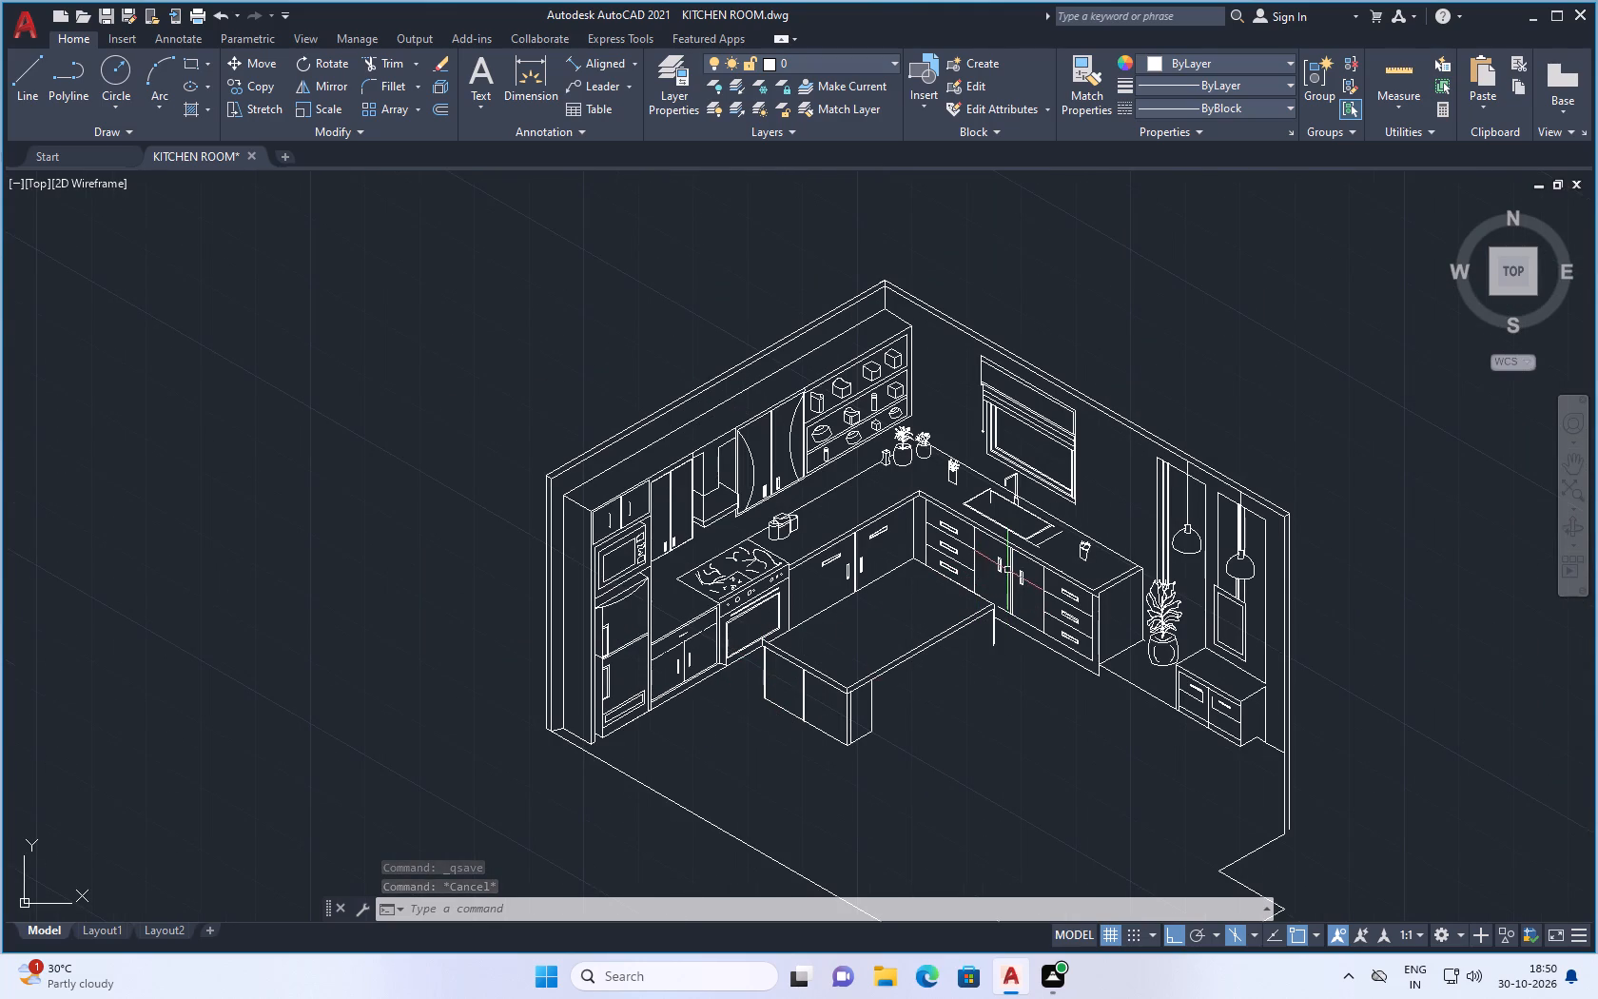
# Delete the lower line of the base strip under the sink-side cabinets.
pyautogui.scroll(2, 1115, 621)
pyautogui.click(1019, 677)
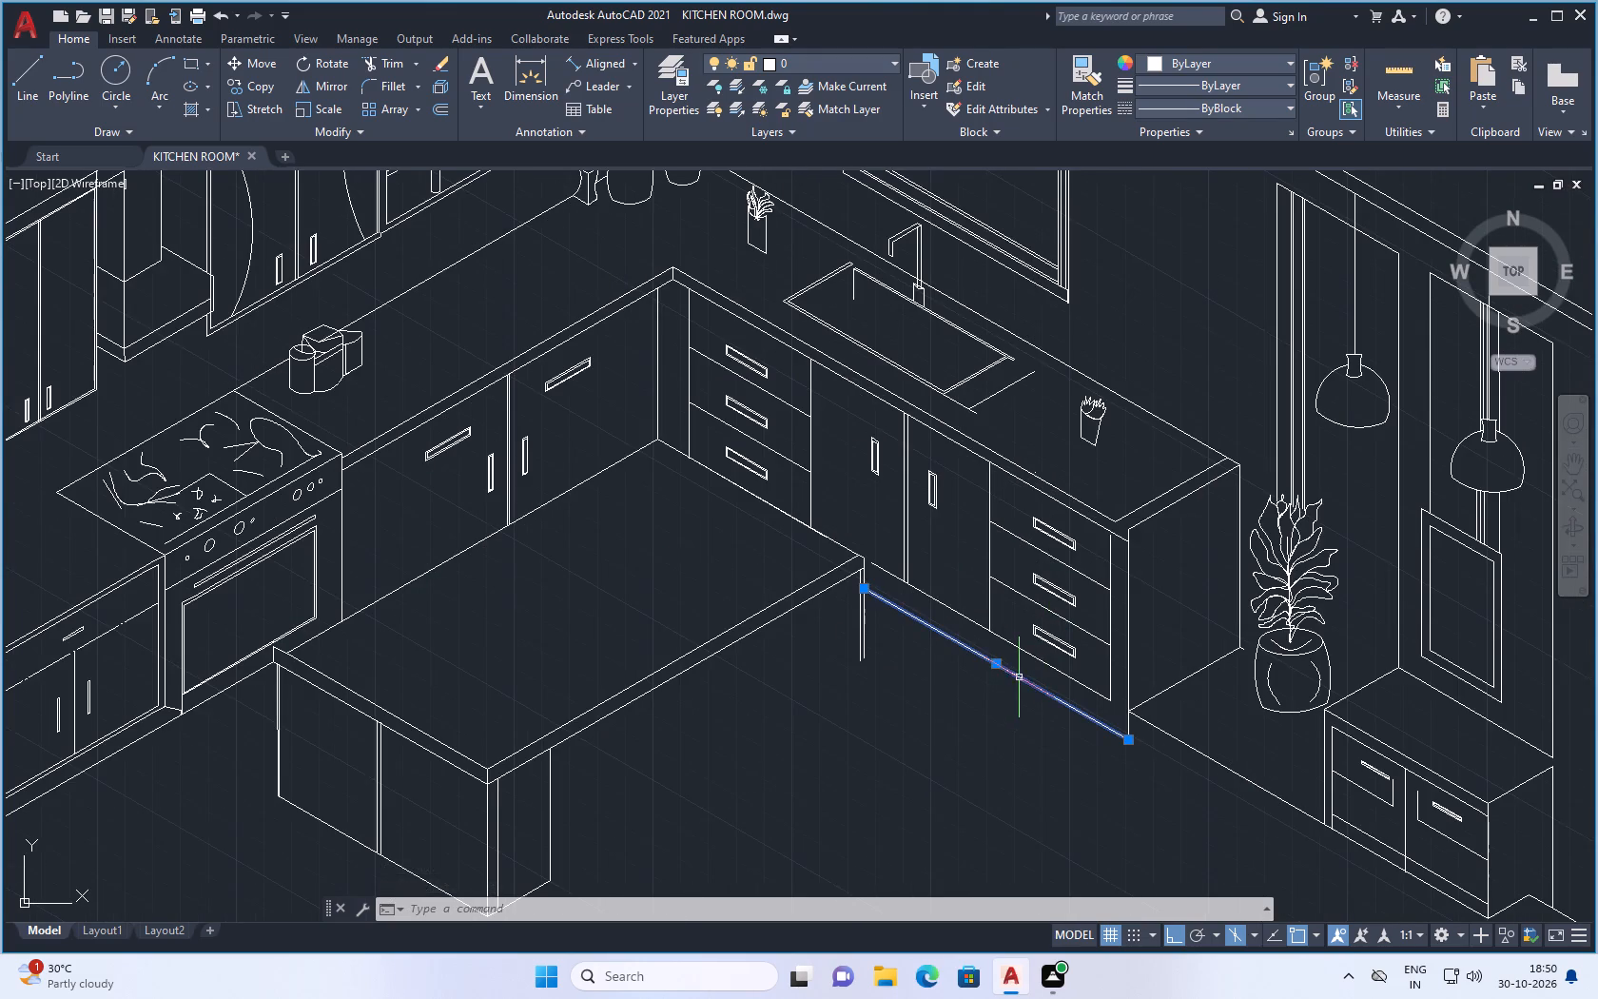
pyautogui.click(999, 667)
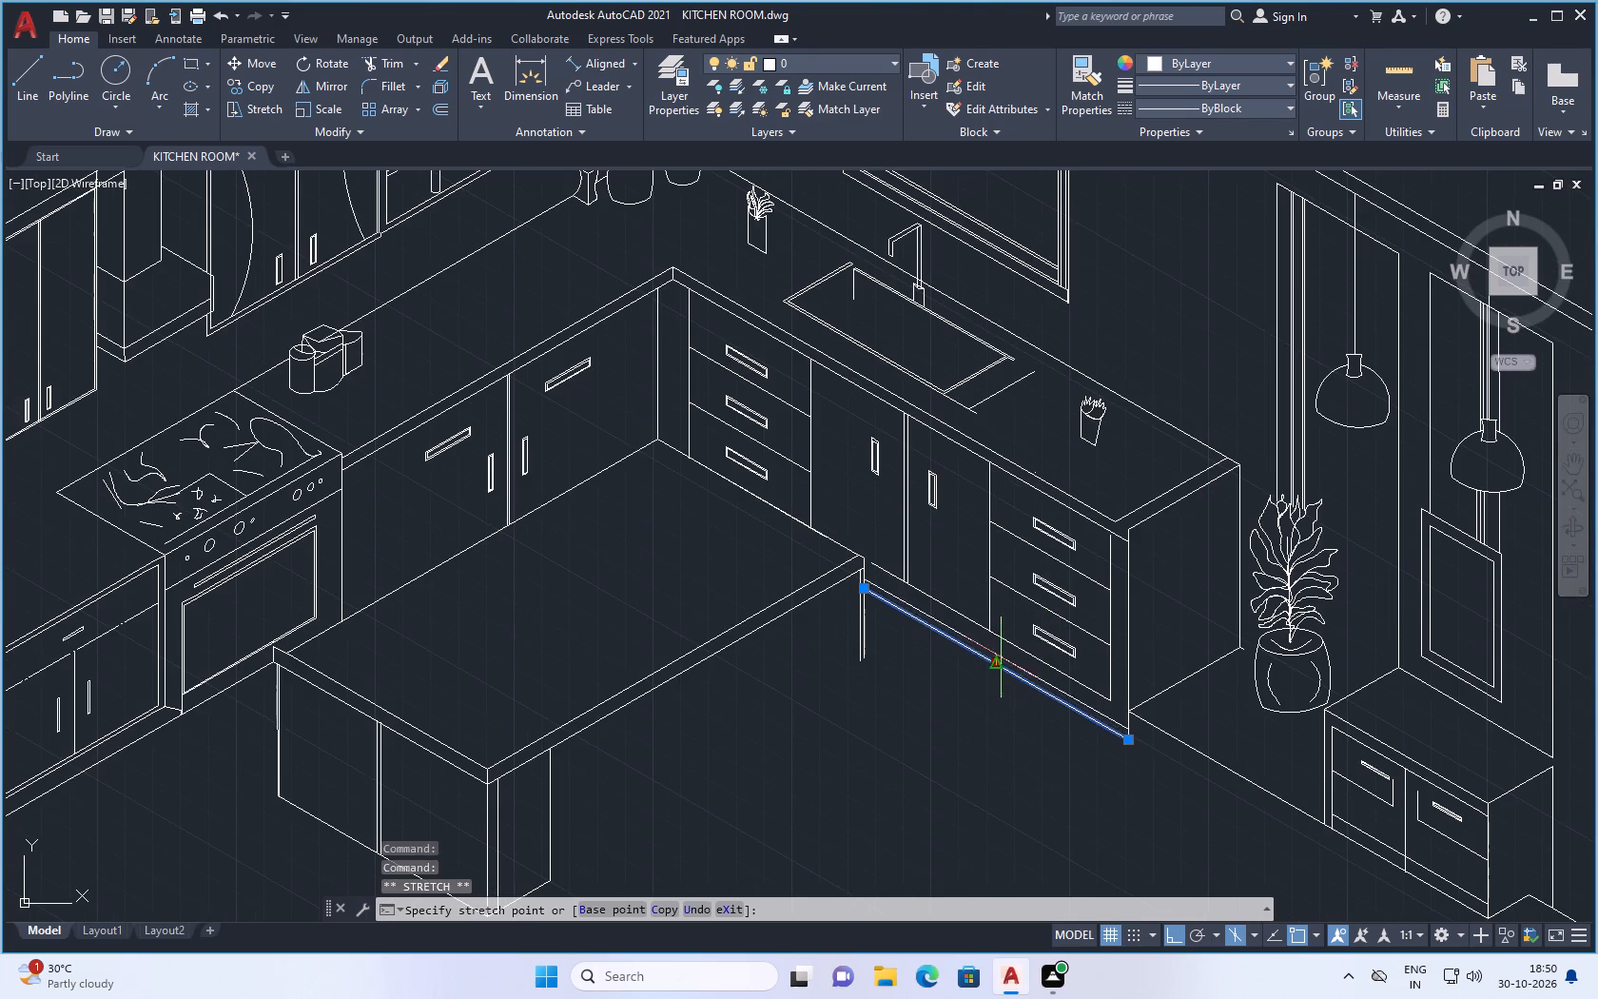
pyautogui.press('Escape')
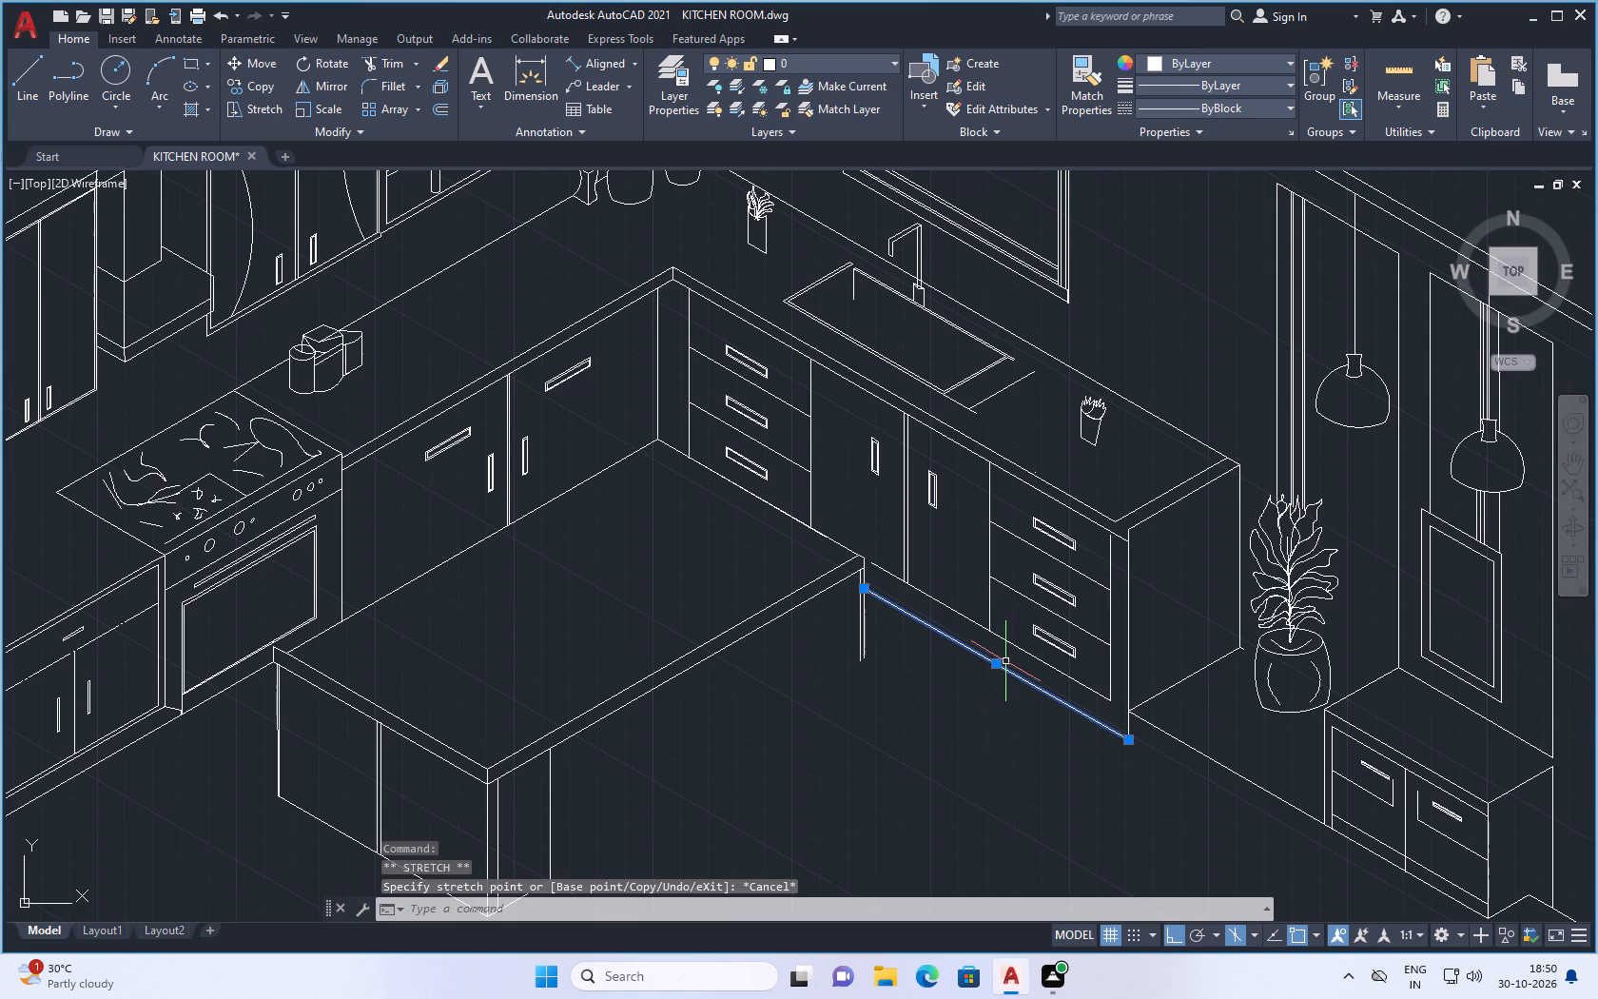
pyautogui.press('Delete')
# Redraw the base strip's lower line slightly higher, from the cabinet's front corner vertical at 150° to the counter's far support.
pyautogui.click(22, 73)
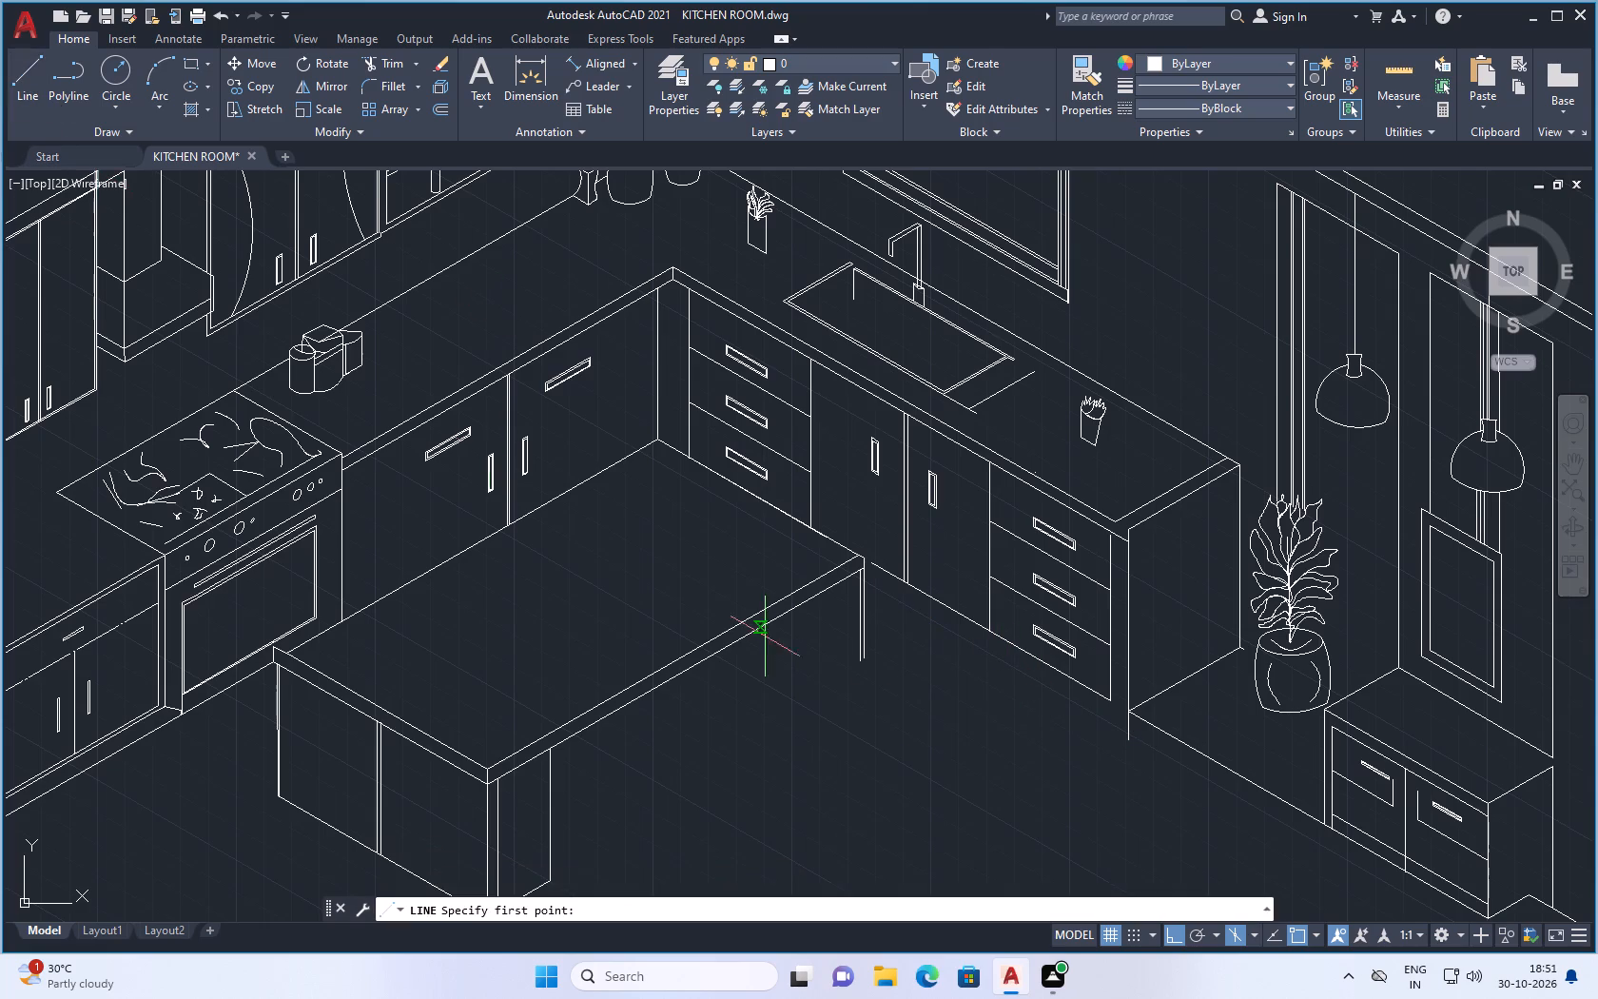
pyautogui.scroll(1, 1041, 696)
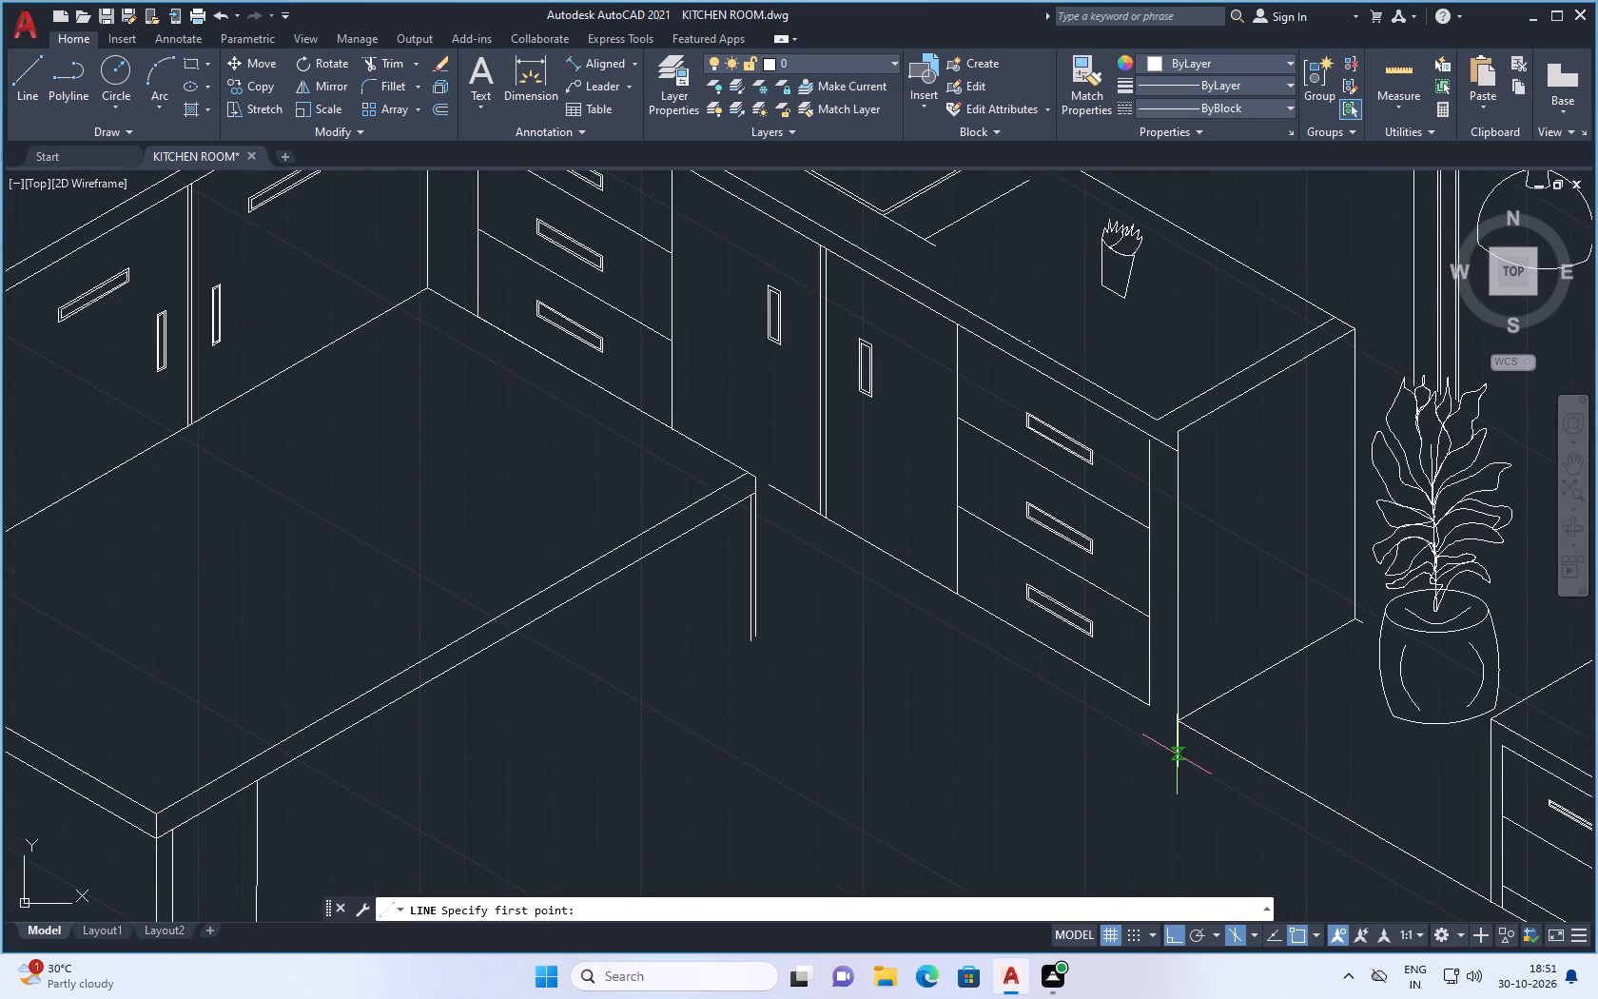
pyautogui.scroll(3, 1177, 759)
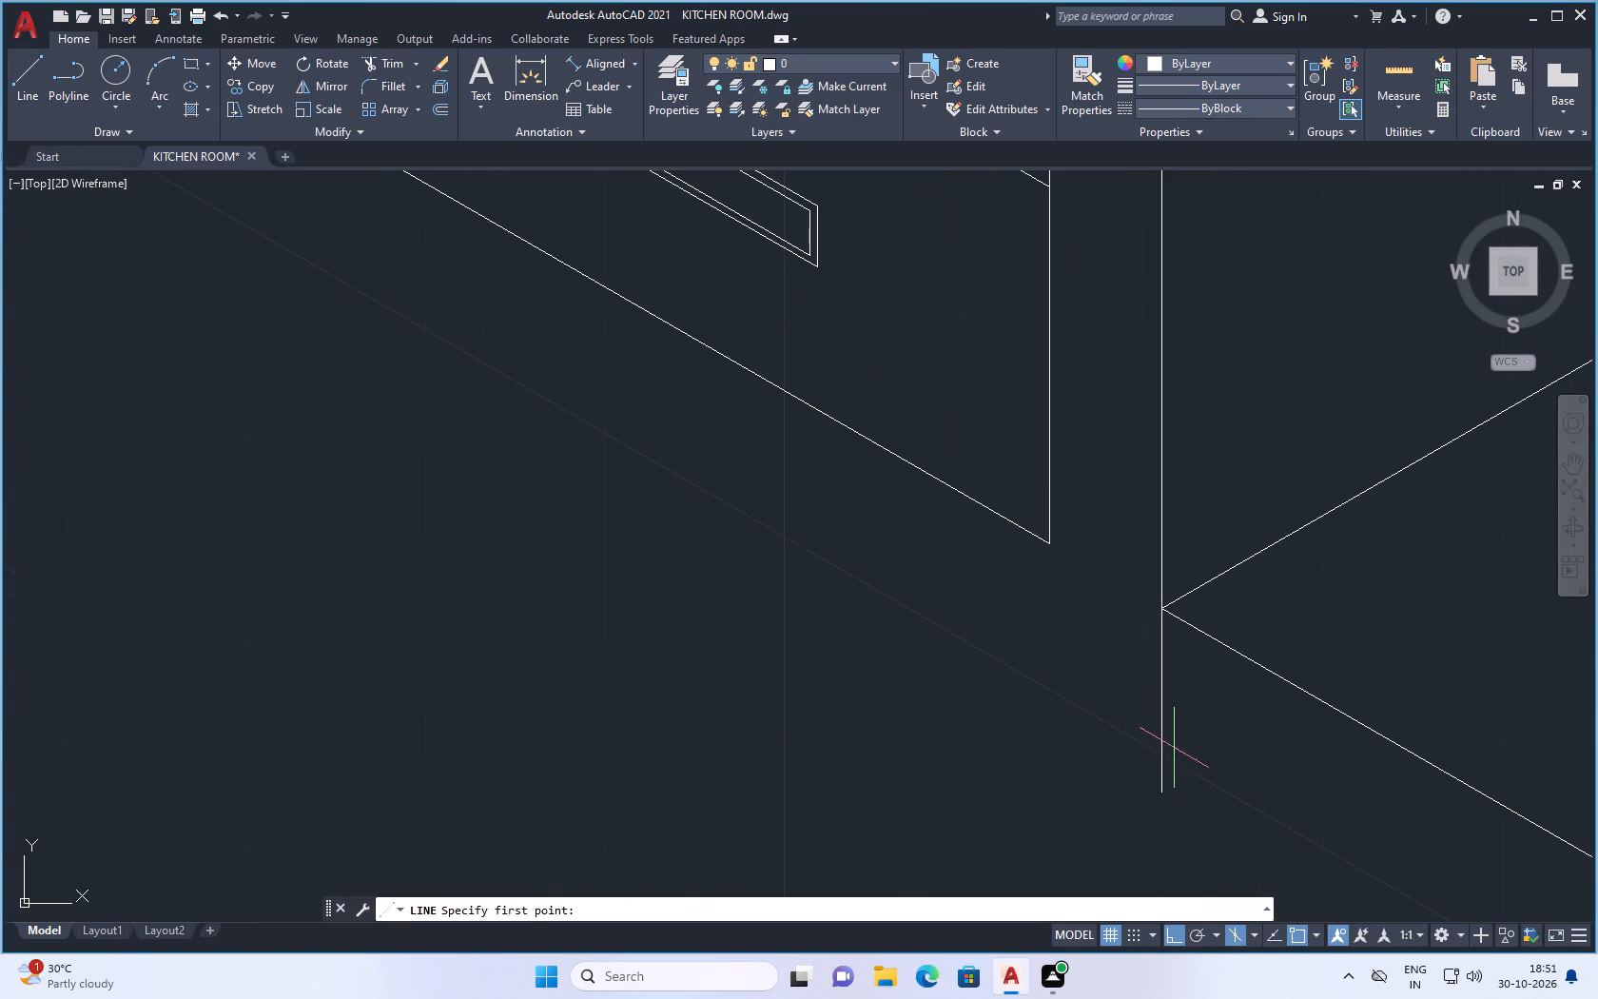
pyautogui.click(1160, 740)
pyautogui.scroll(-3, 934, 648)
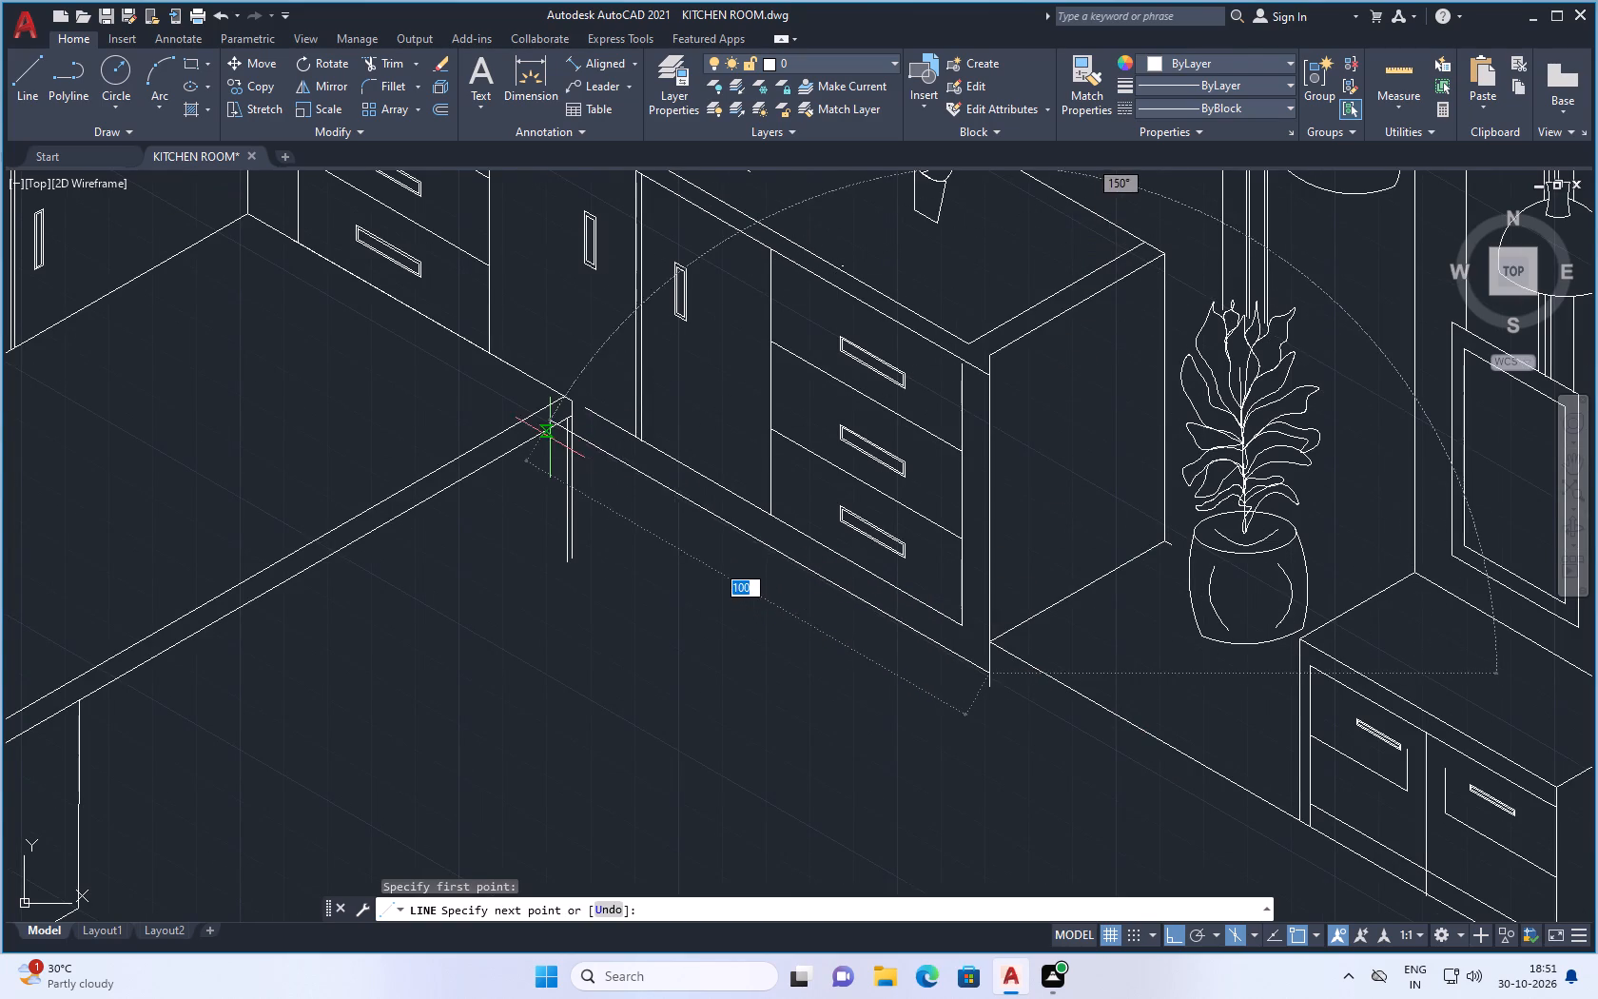
pyautogui.scroll(2, 595, 445)
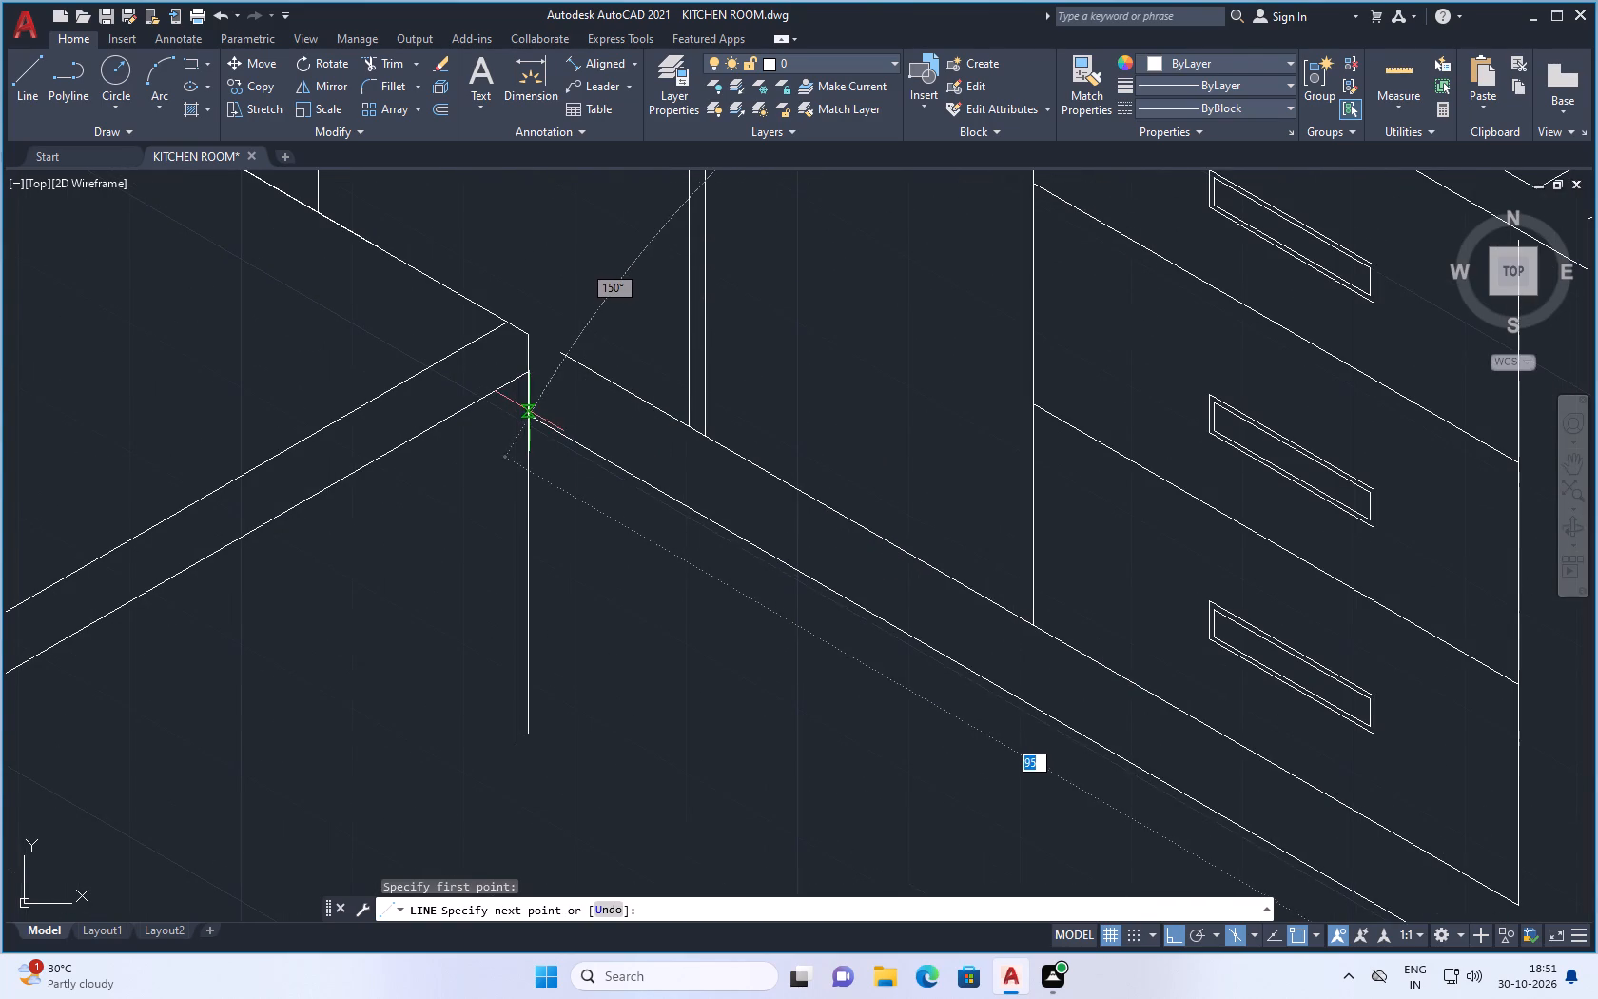
pyautogui.click(527, 405)
pyautogui.press('Escape')
pyautogui.scroll(-1, 631, 500)
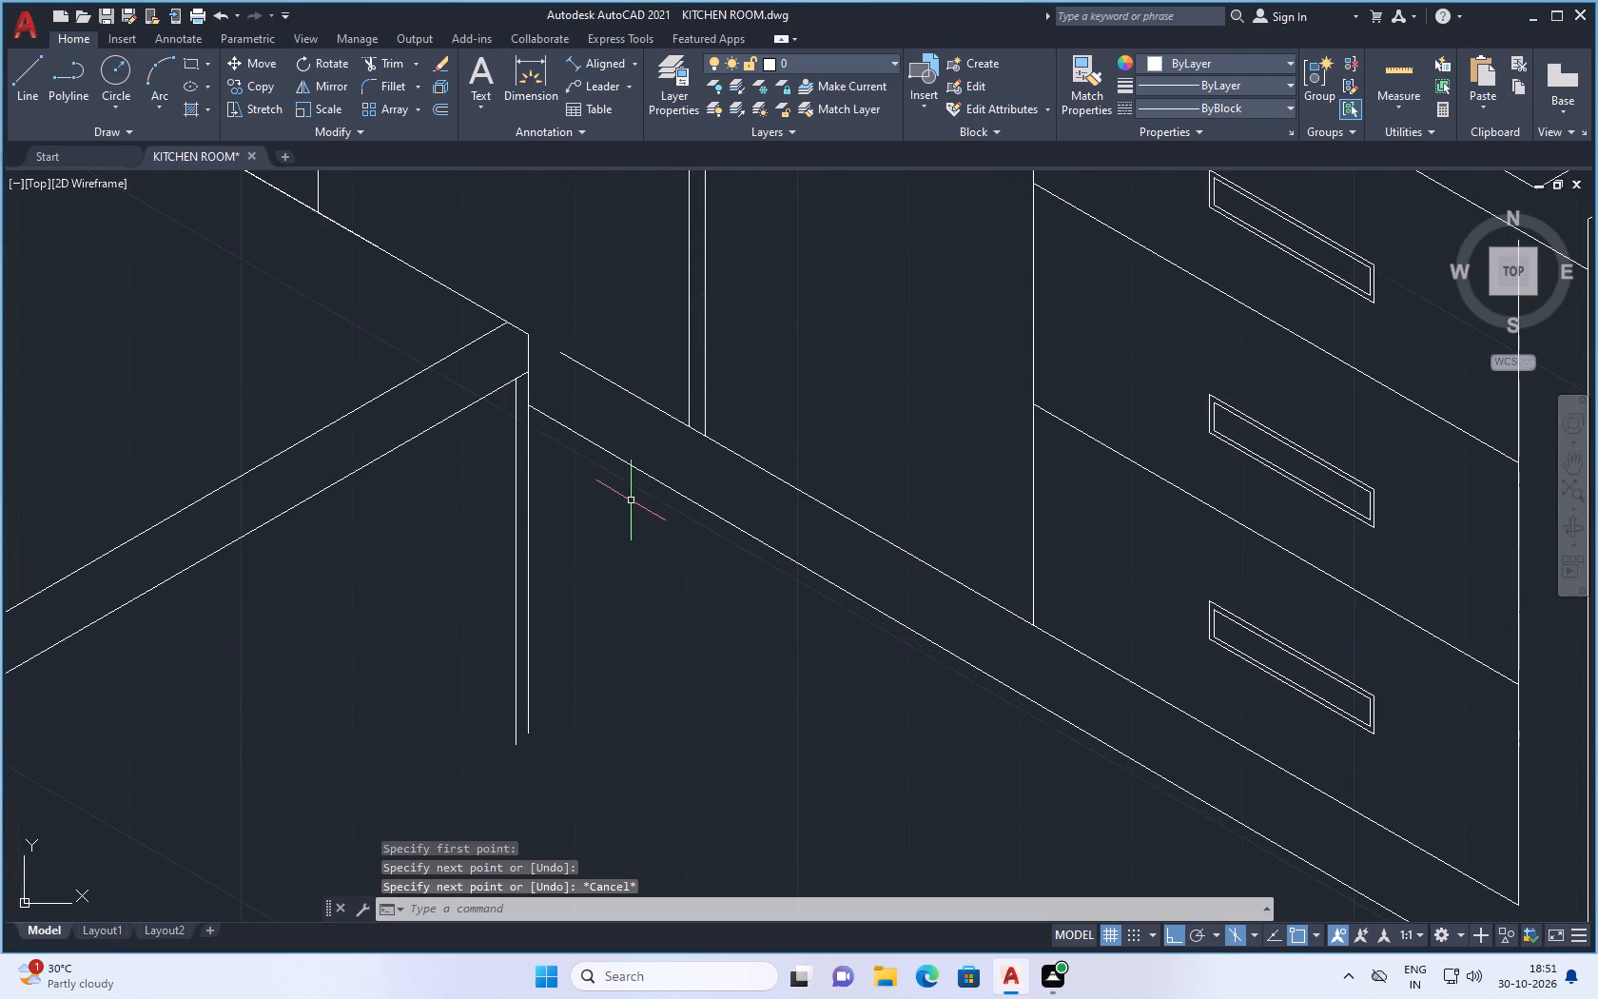
# Trim the corner vertical's stub below the redrawn base strip line.
pyautogui.scroll(-1, 631, 500)
pyautogui.write('tr')
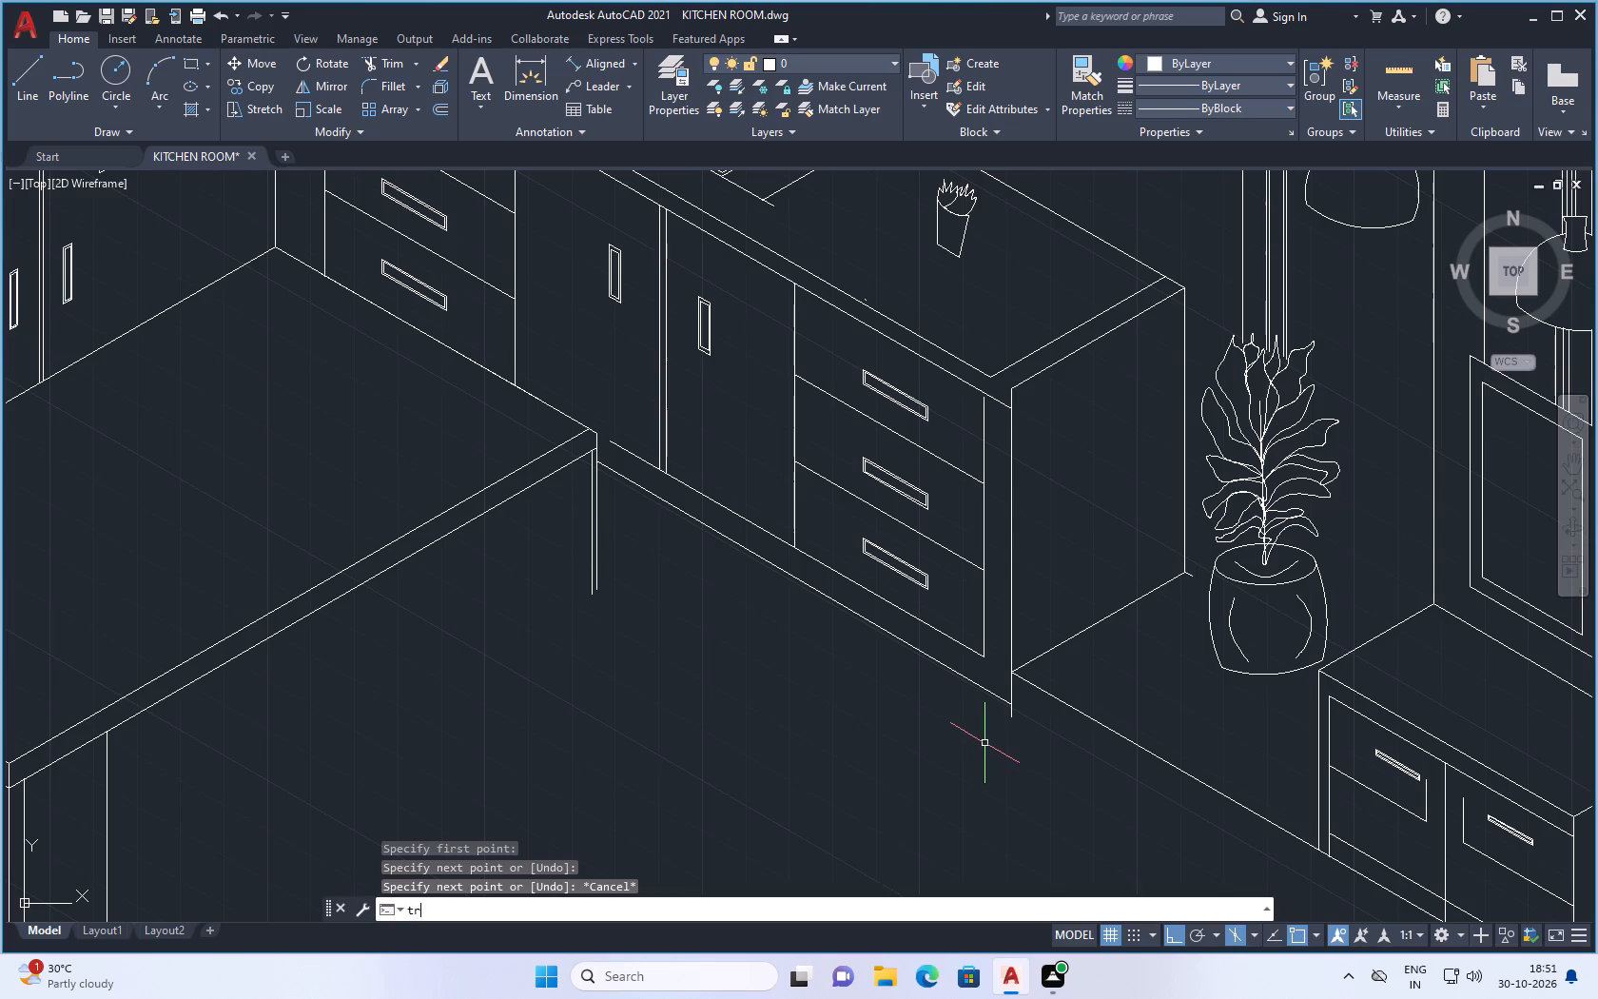
pyautogui.click(504, 722)
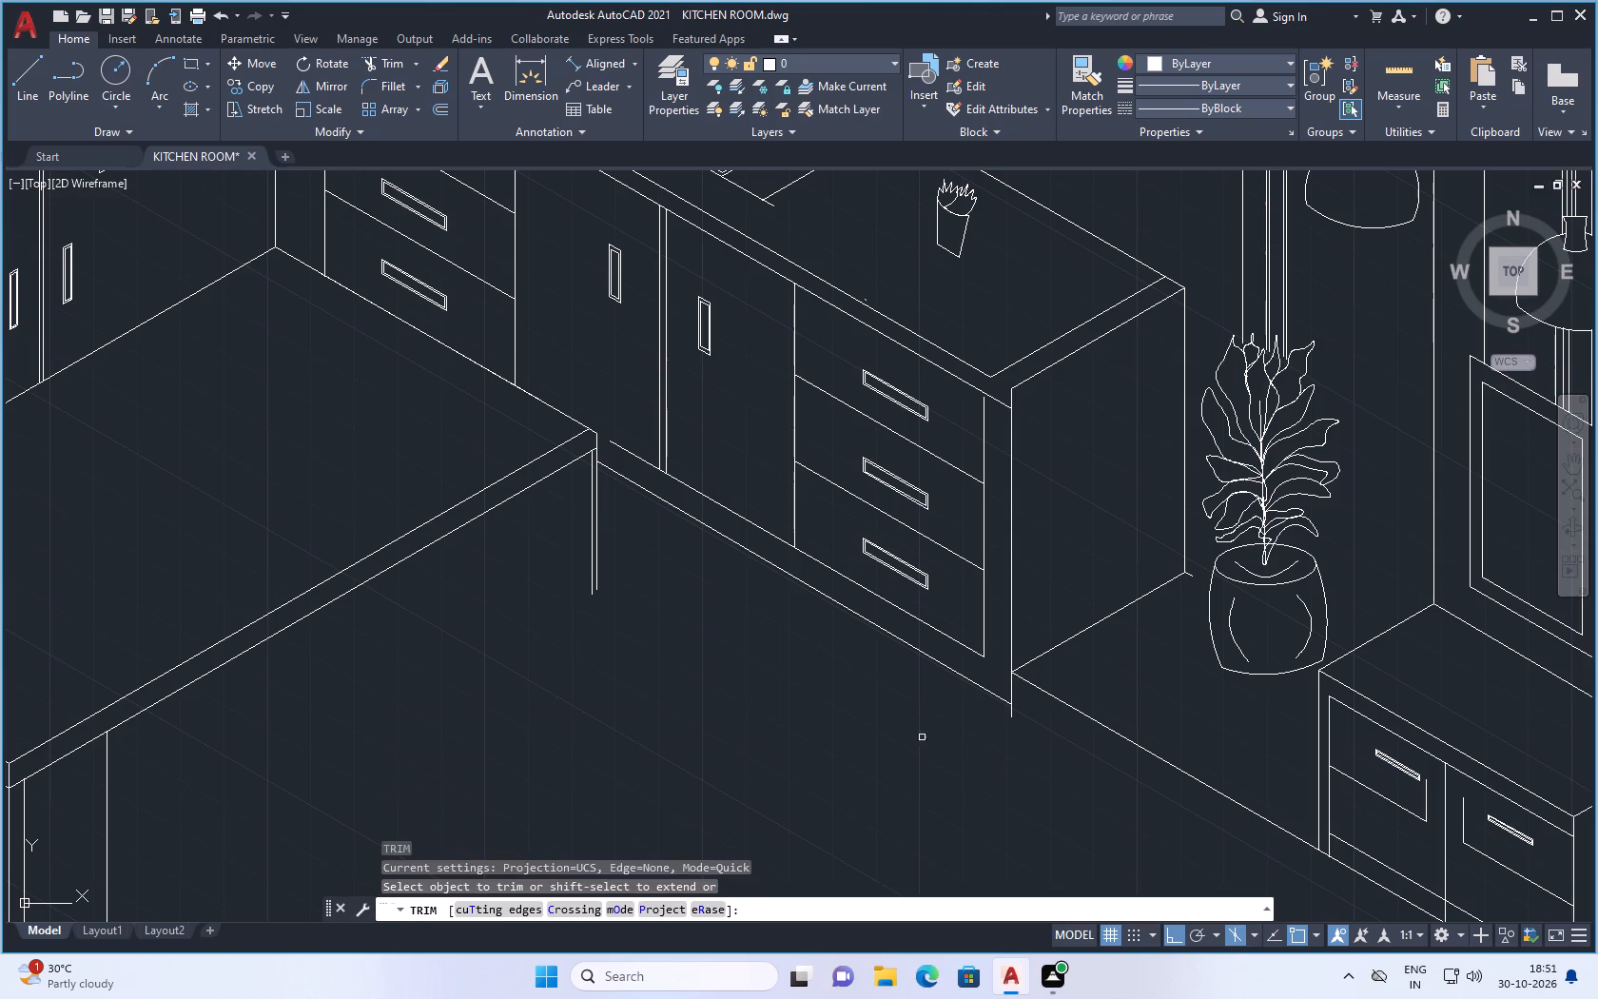
pyautogui.scroll(2, 1005, 720)
pyautogui.moveTo(1010, 709); pyautogui.dragTo(1028, 705)
pyautogui.scroll(-3, 1026, 717)
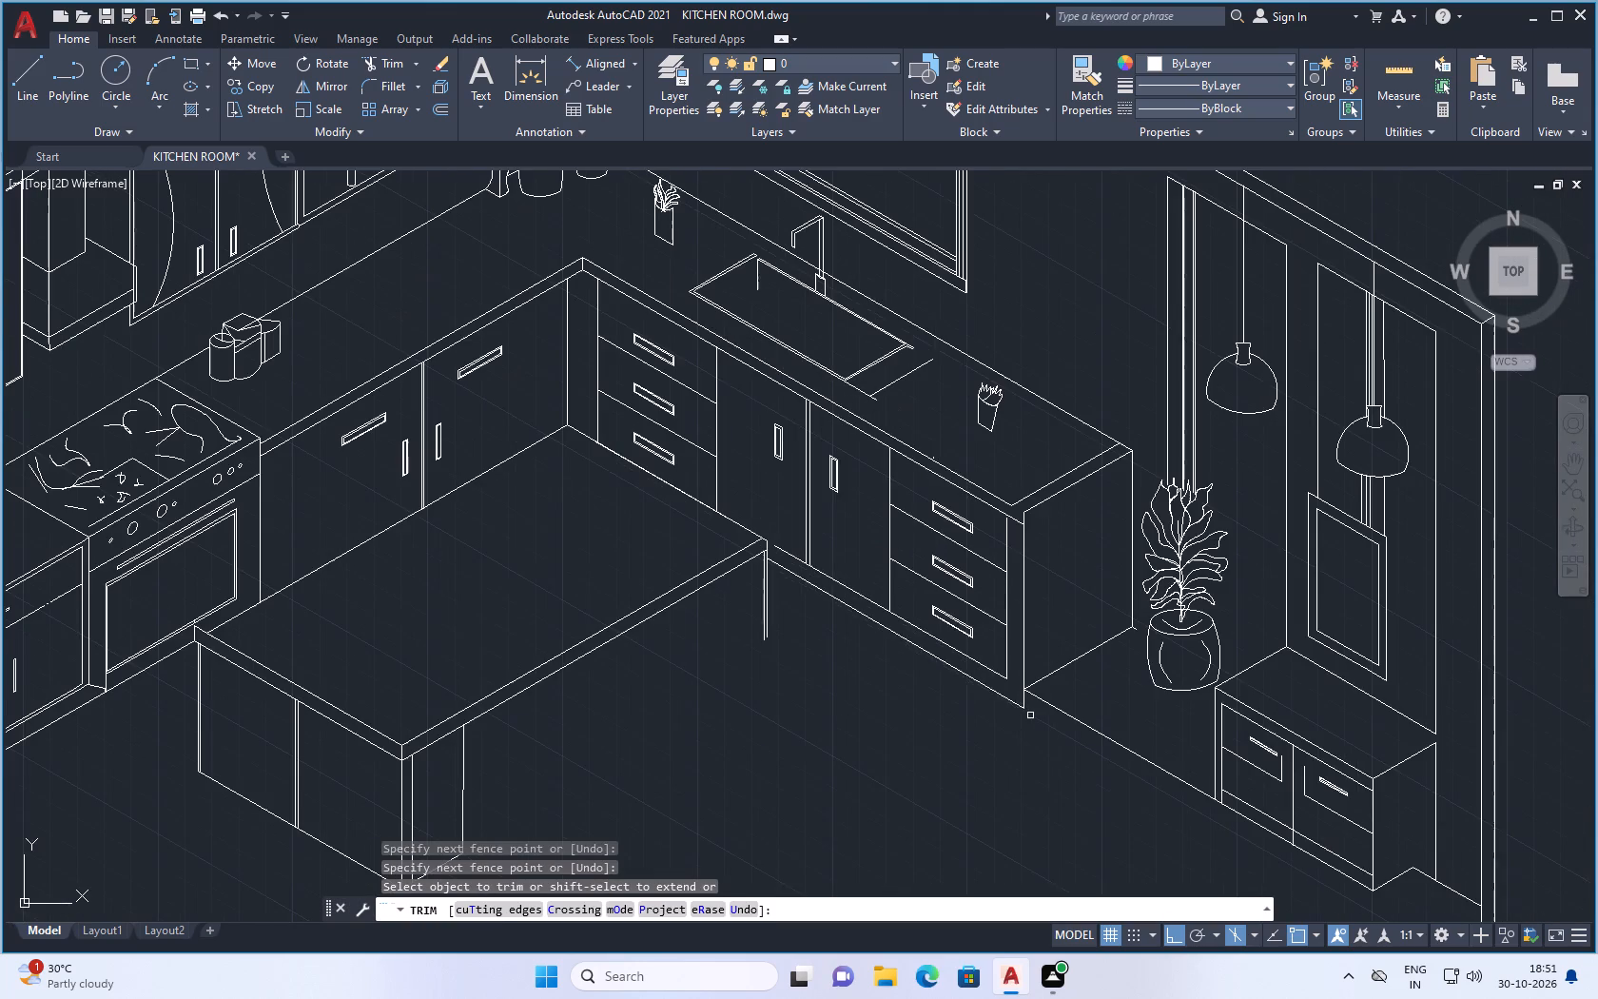
pyautogui.press('Escape')
# Draw a line at 150° from the open end of the sink-side cabinets' base line to the counter's far top corner.
pyautogui.scroll(1, 792, 548)
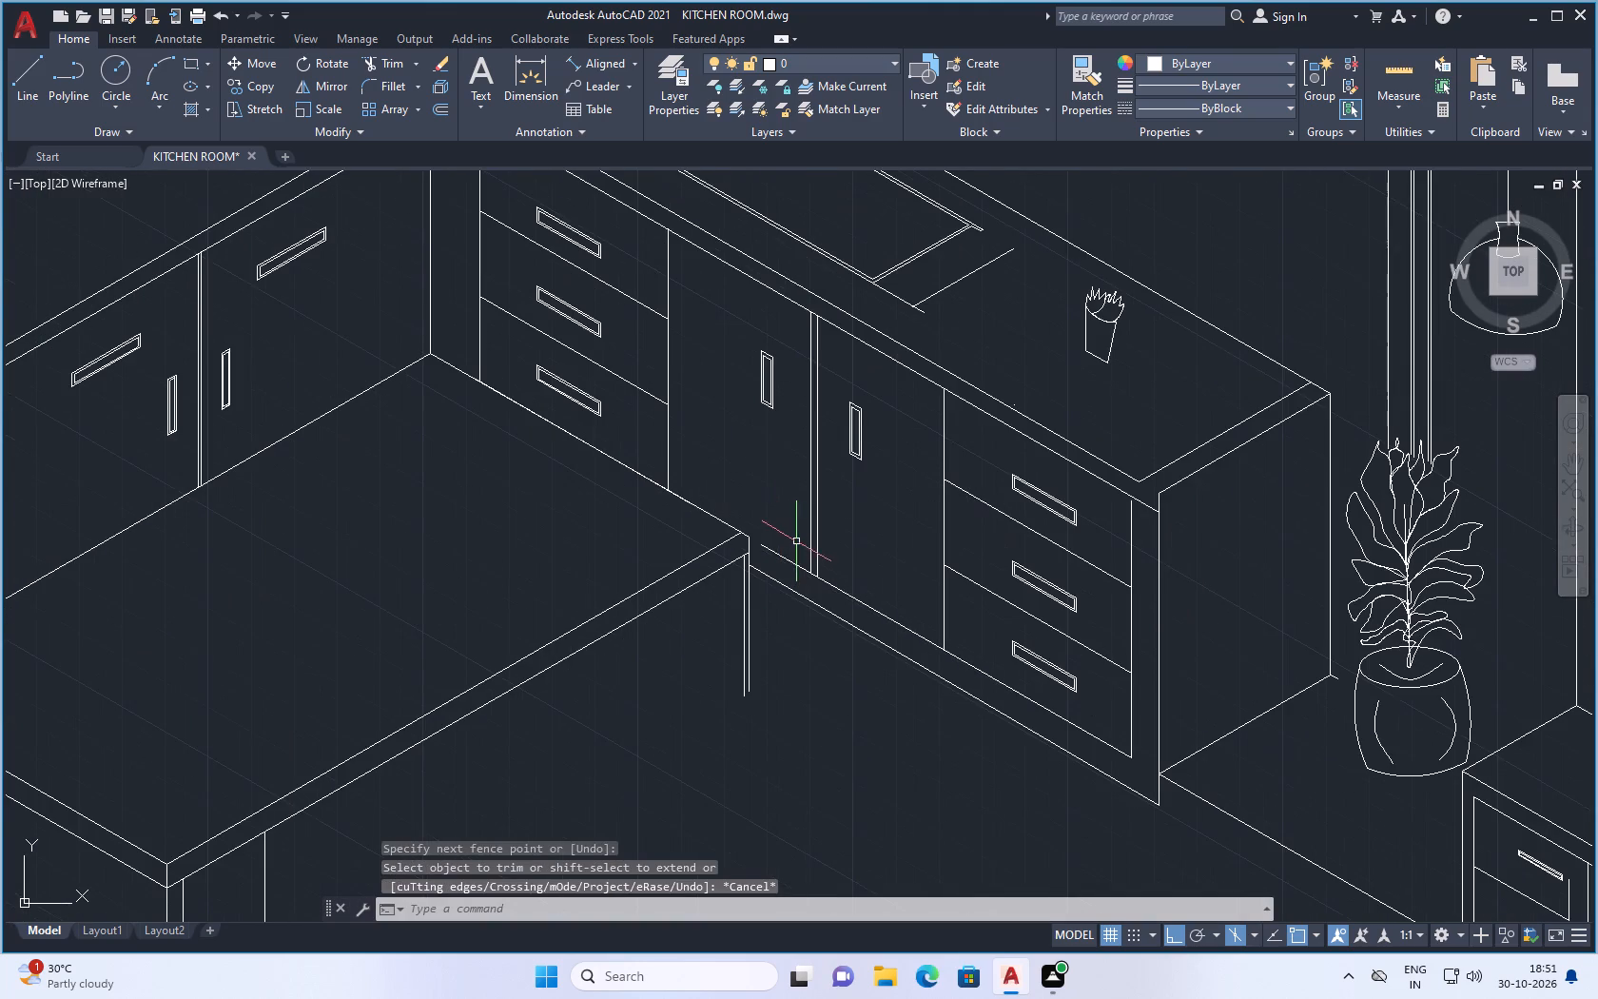
pyautogui.click(26, 68)
pyautogui.scroll(3, 747, 555)
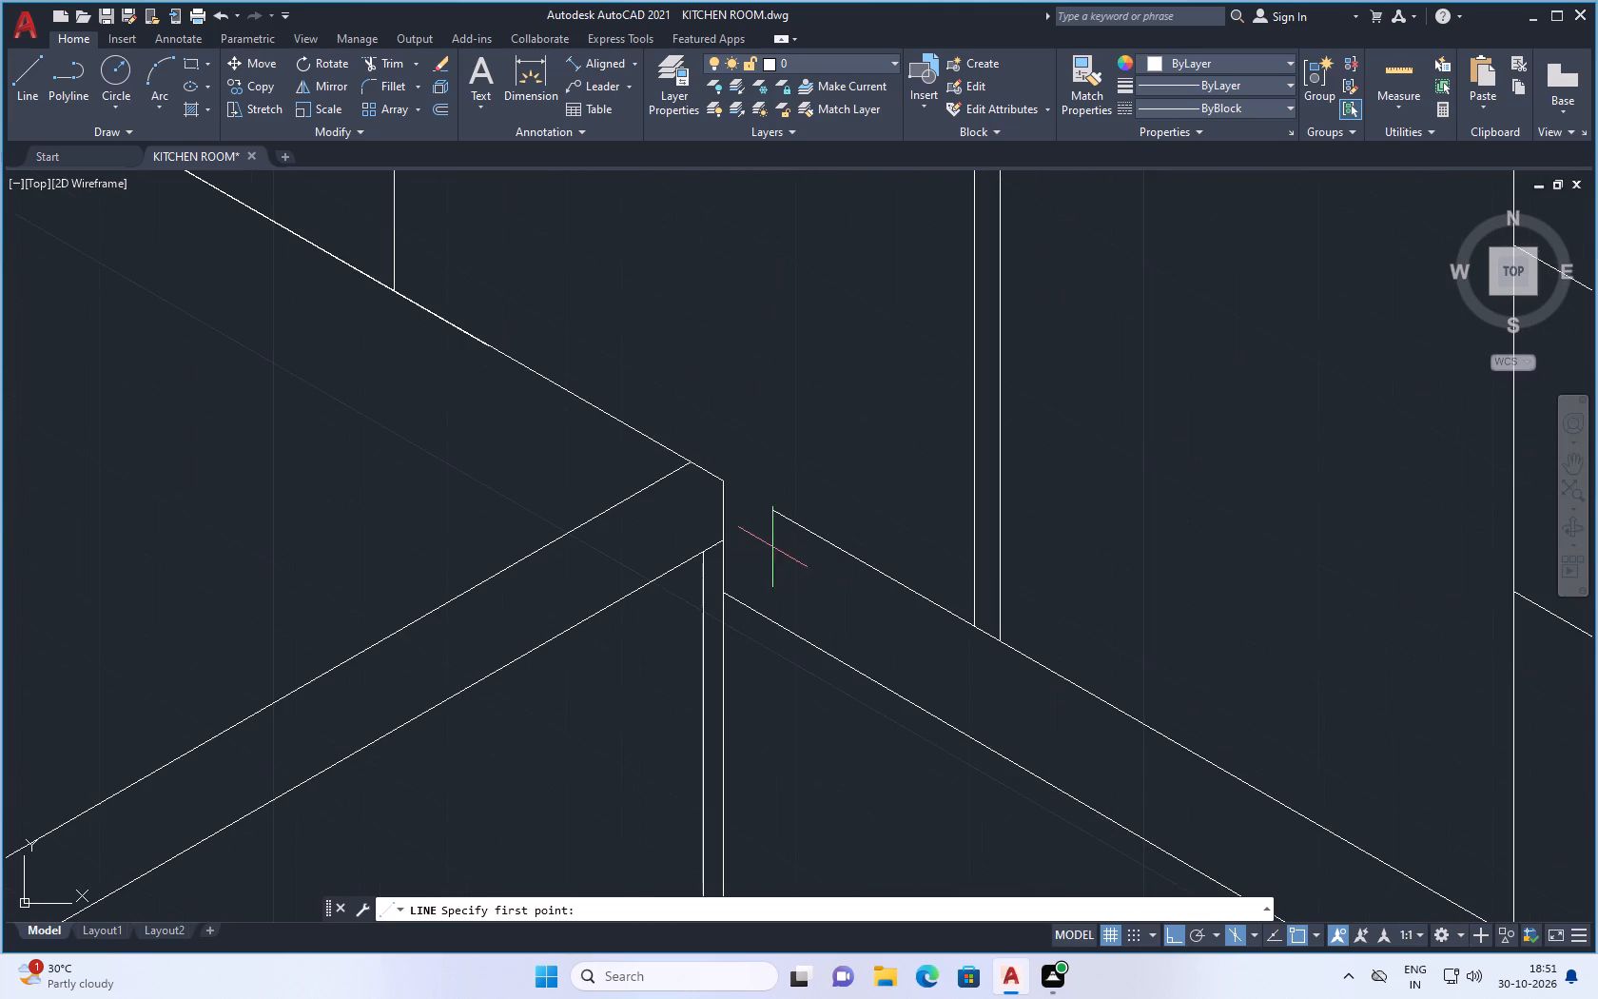
pyautogui.click(774, 516)
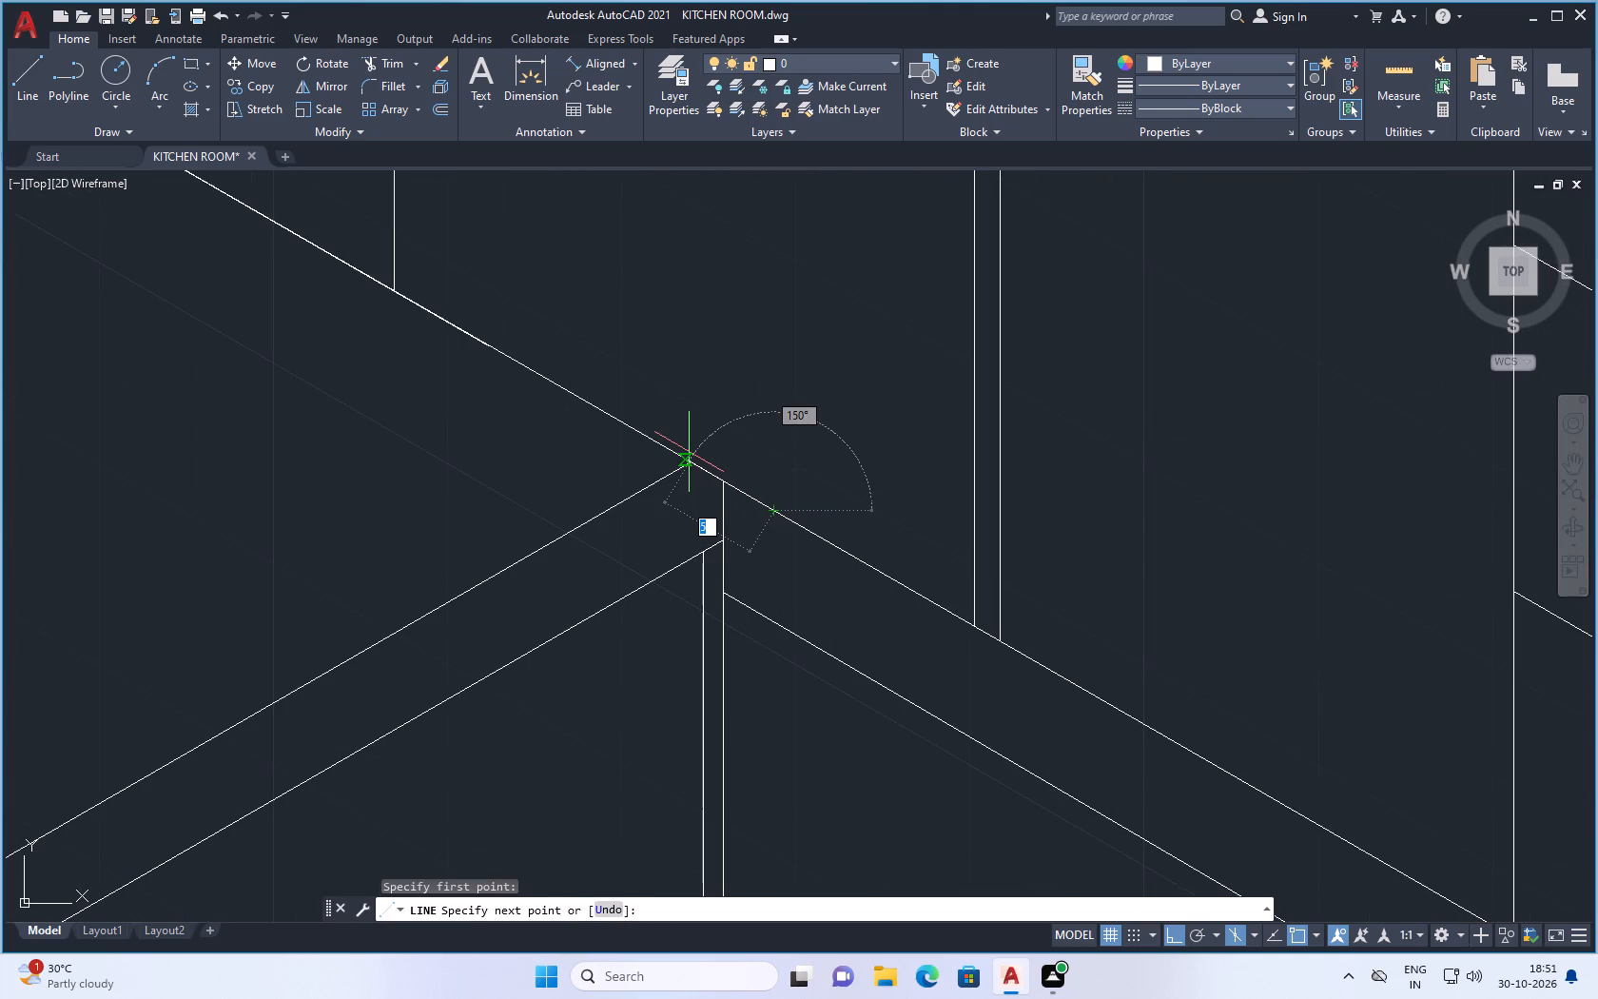
pyautogui.click(689, 452)
pyautogui.press('Escape')
# Save the drawing with the completed base strip.
pyautogui.scroll(-6, 784, 513)
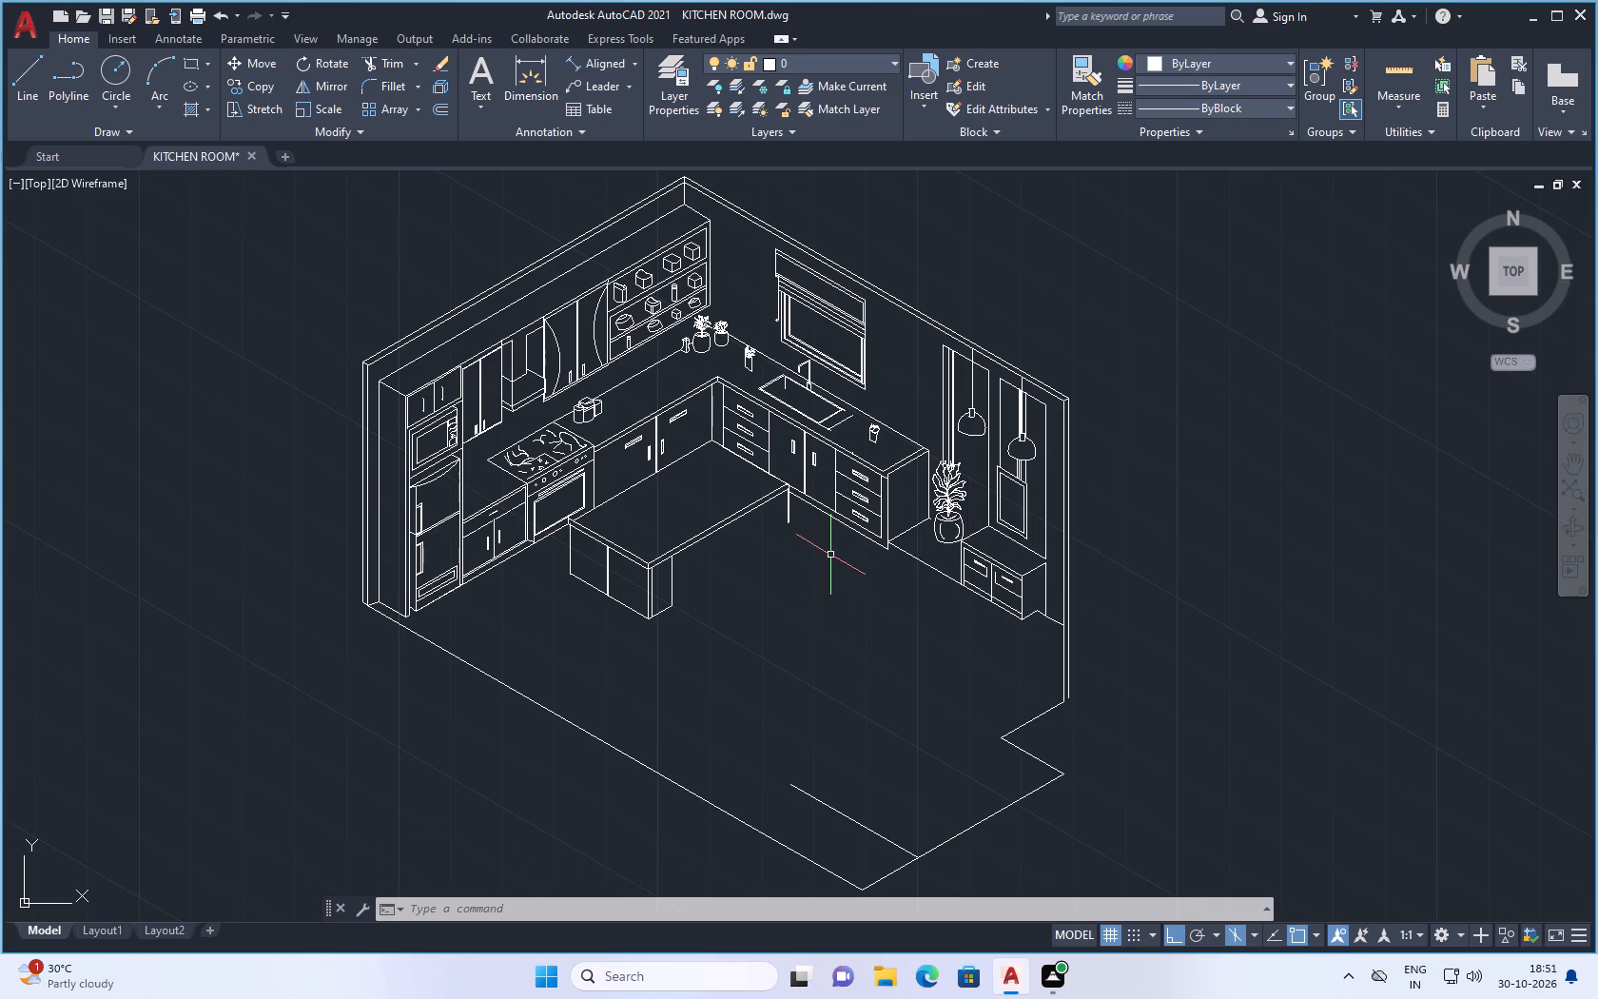
pyautogui.hotkey('ctrl', 's')
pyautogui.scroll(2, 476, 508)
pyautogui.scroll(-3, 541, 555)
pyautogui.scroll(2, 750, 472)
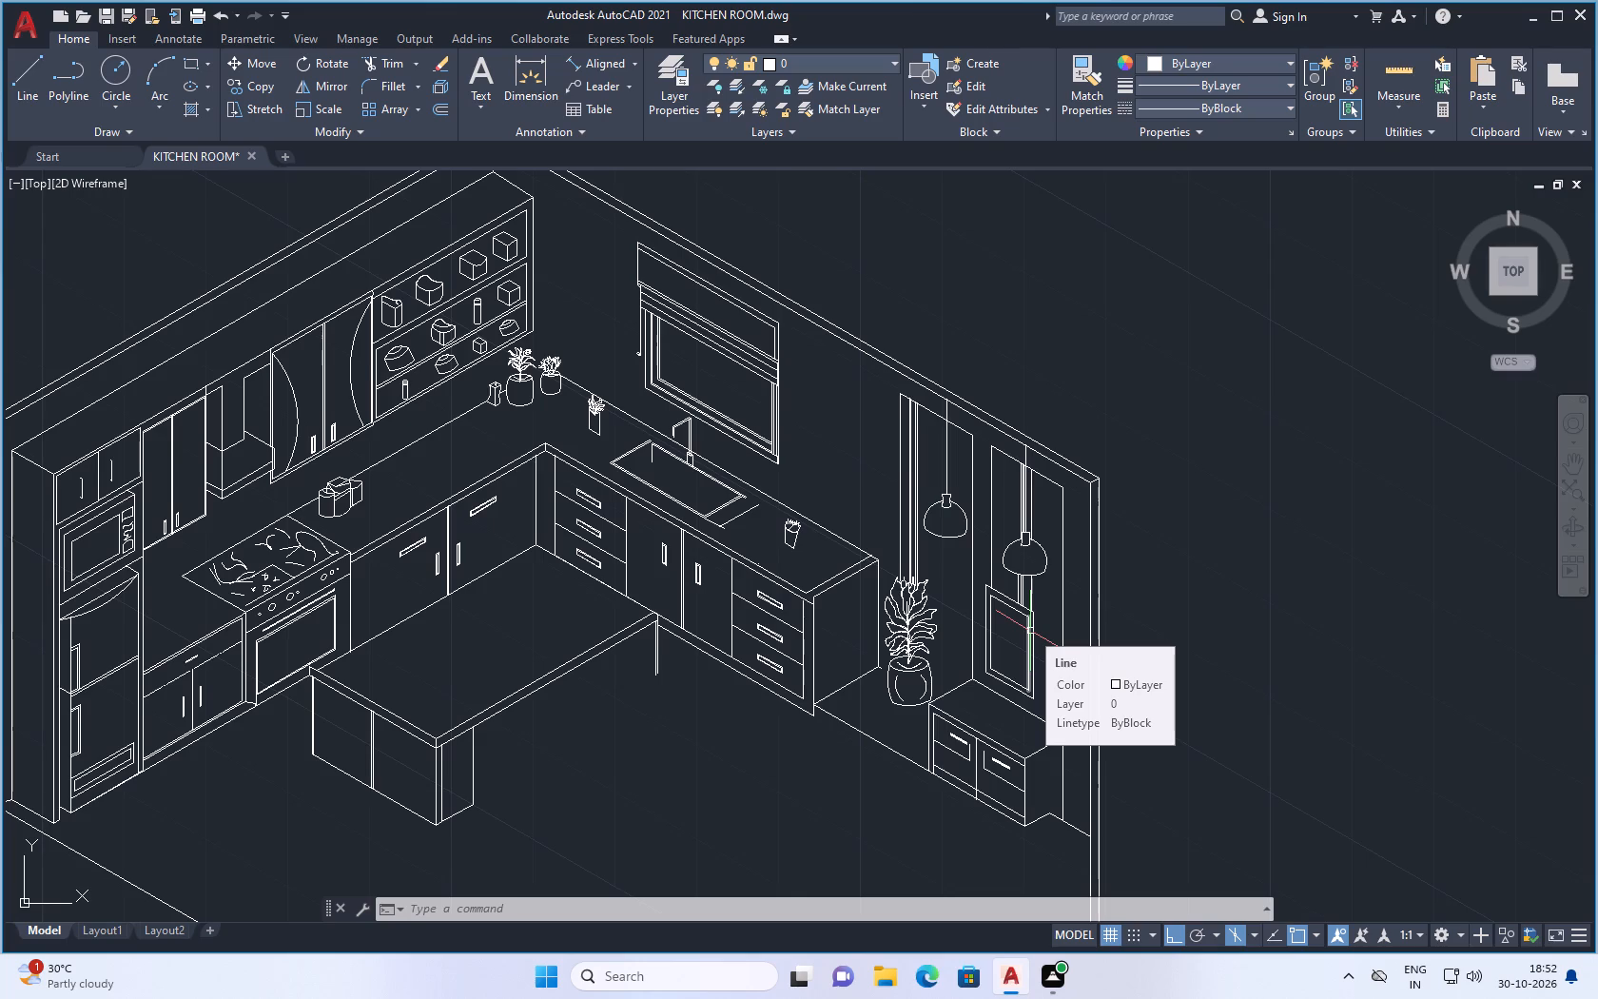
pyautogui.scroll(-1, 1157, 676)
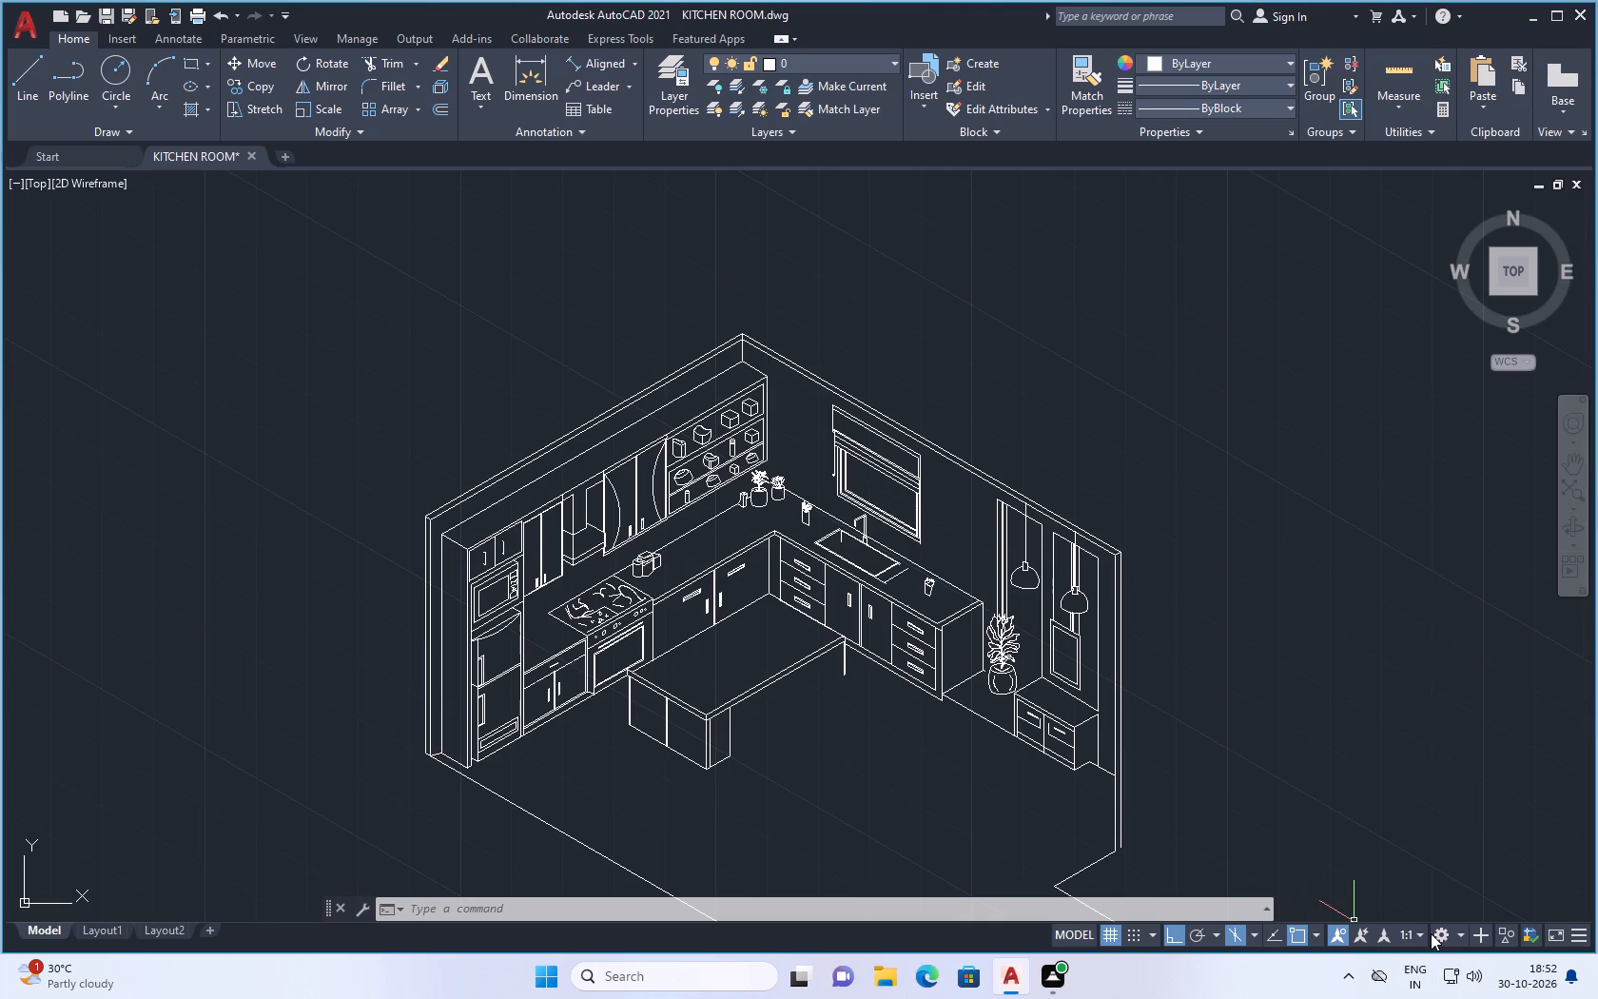
# Switch the workspace to 3D Basics.
pyautogui.click(1459, 936)
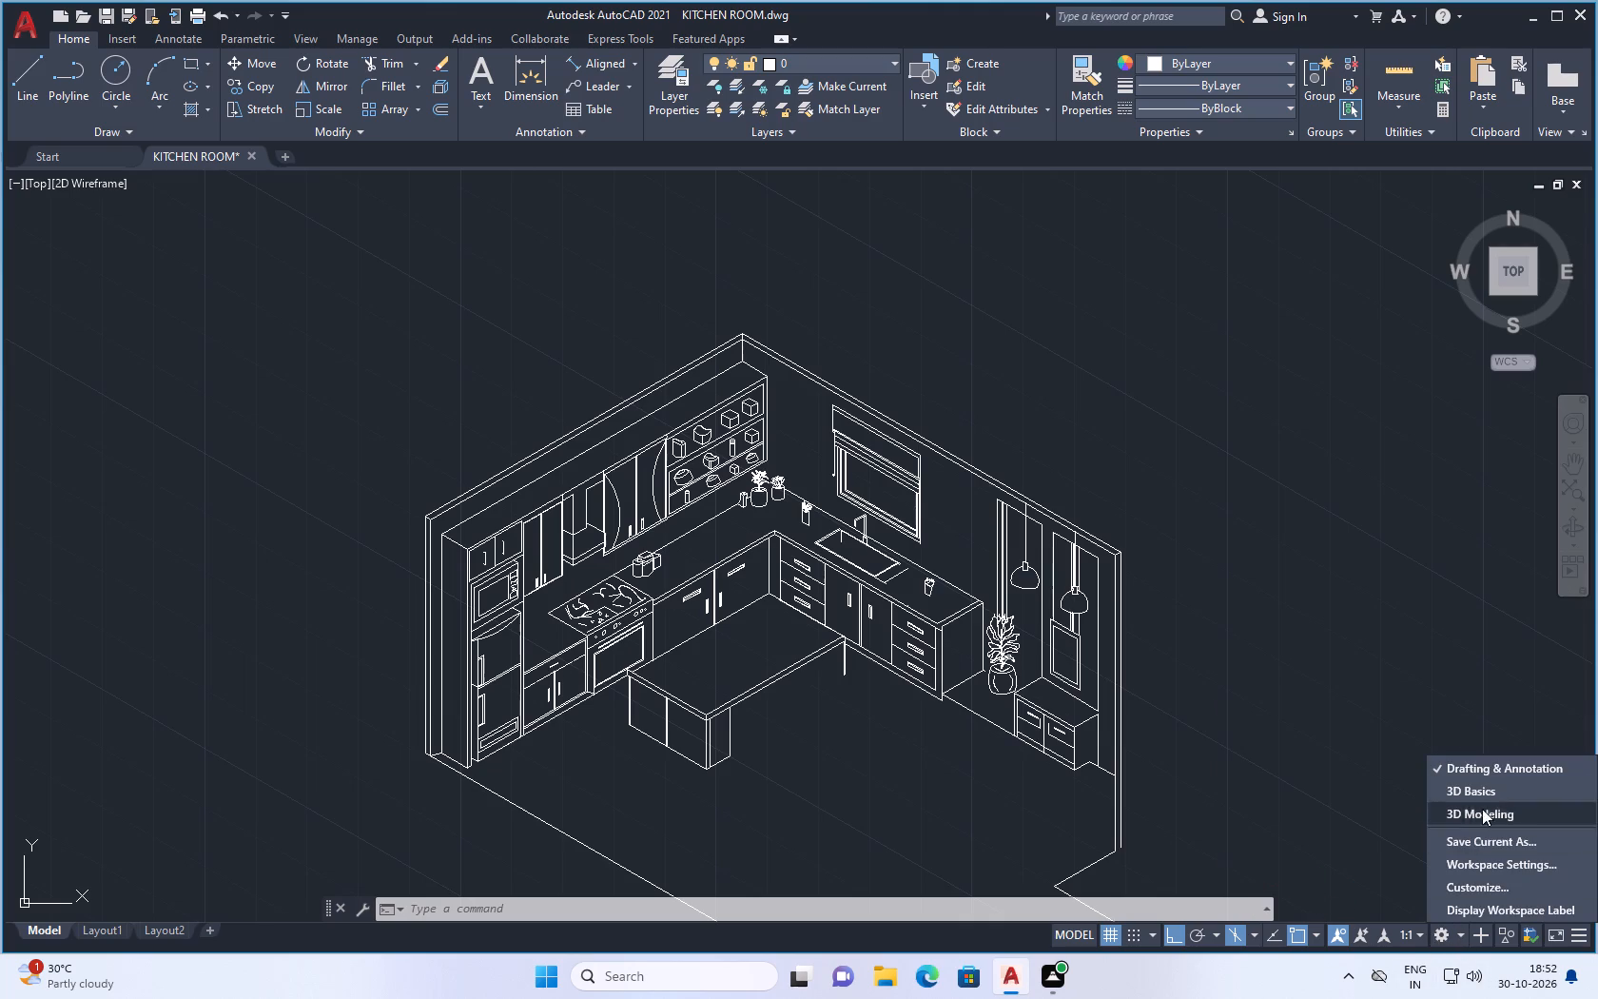
pyautogui.click(1486, 792)
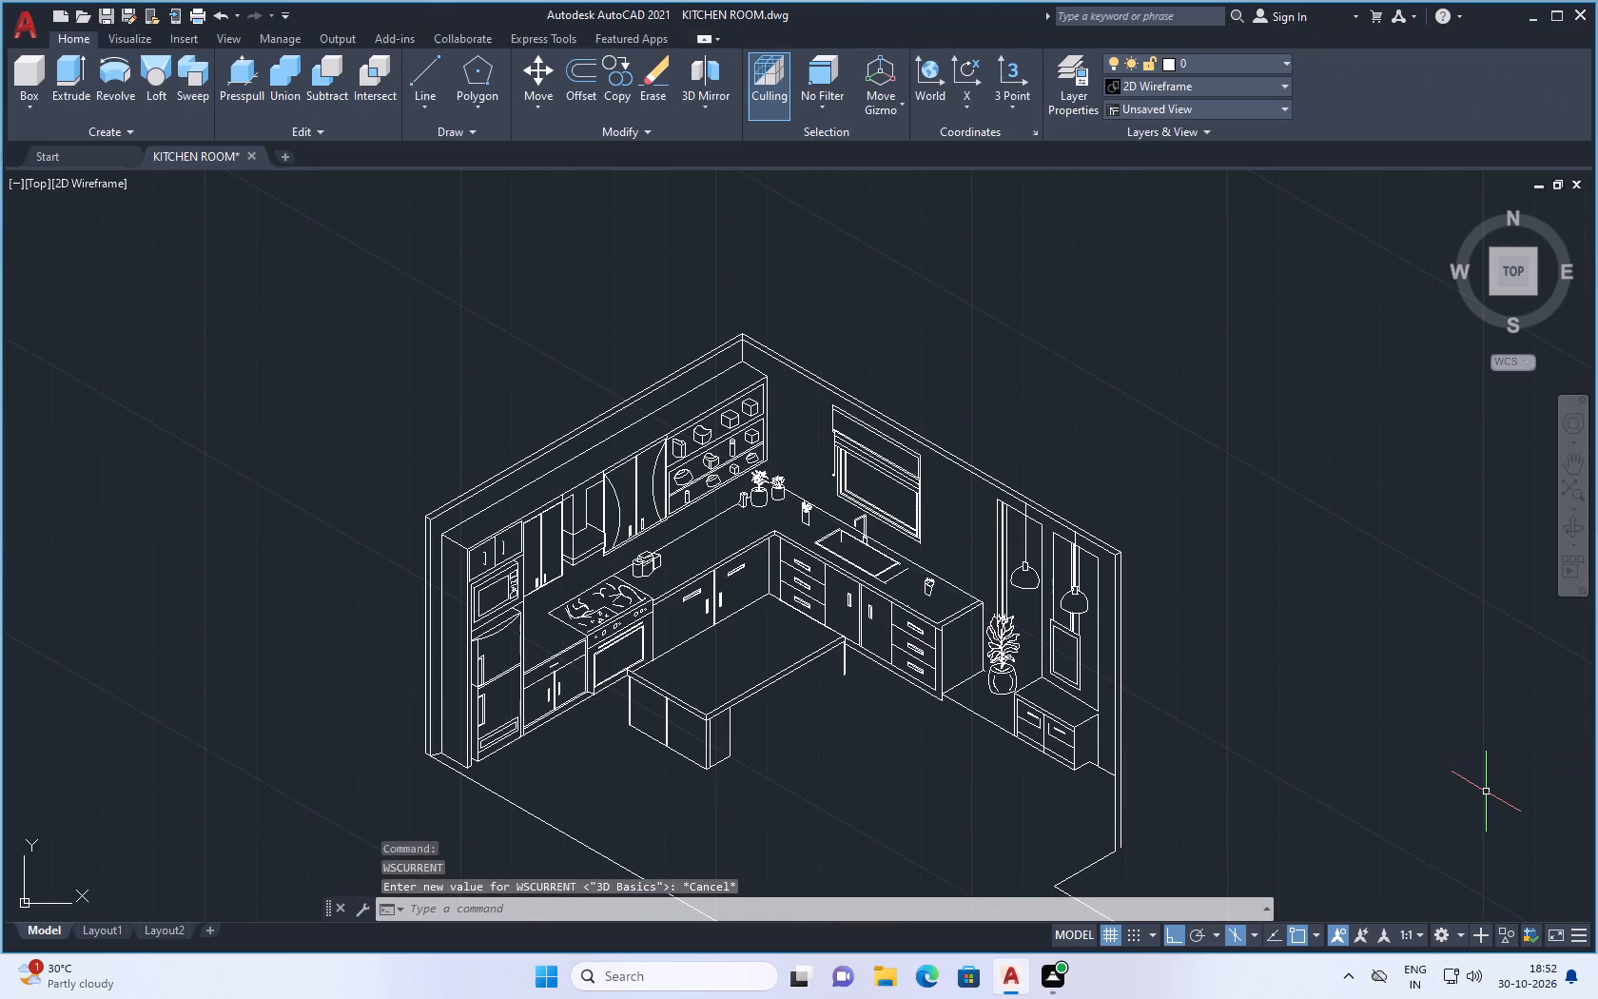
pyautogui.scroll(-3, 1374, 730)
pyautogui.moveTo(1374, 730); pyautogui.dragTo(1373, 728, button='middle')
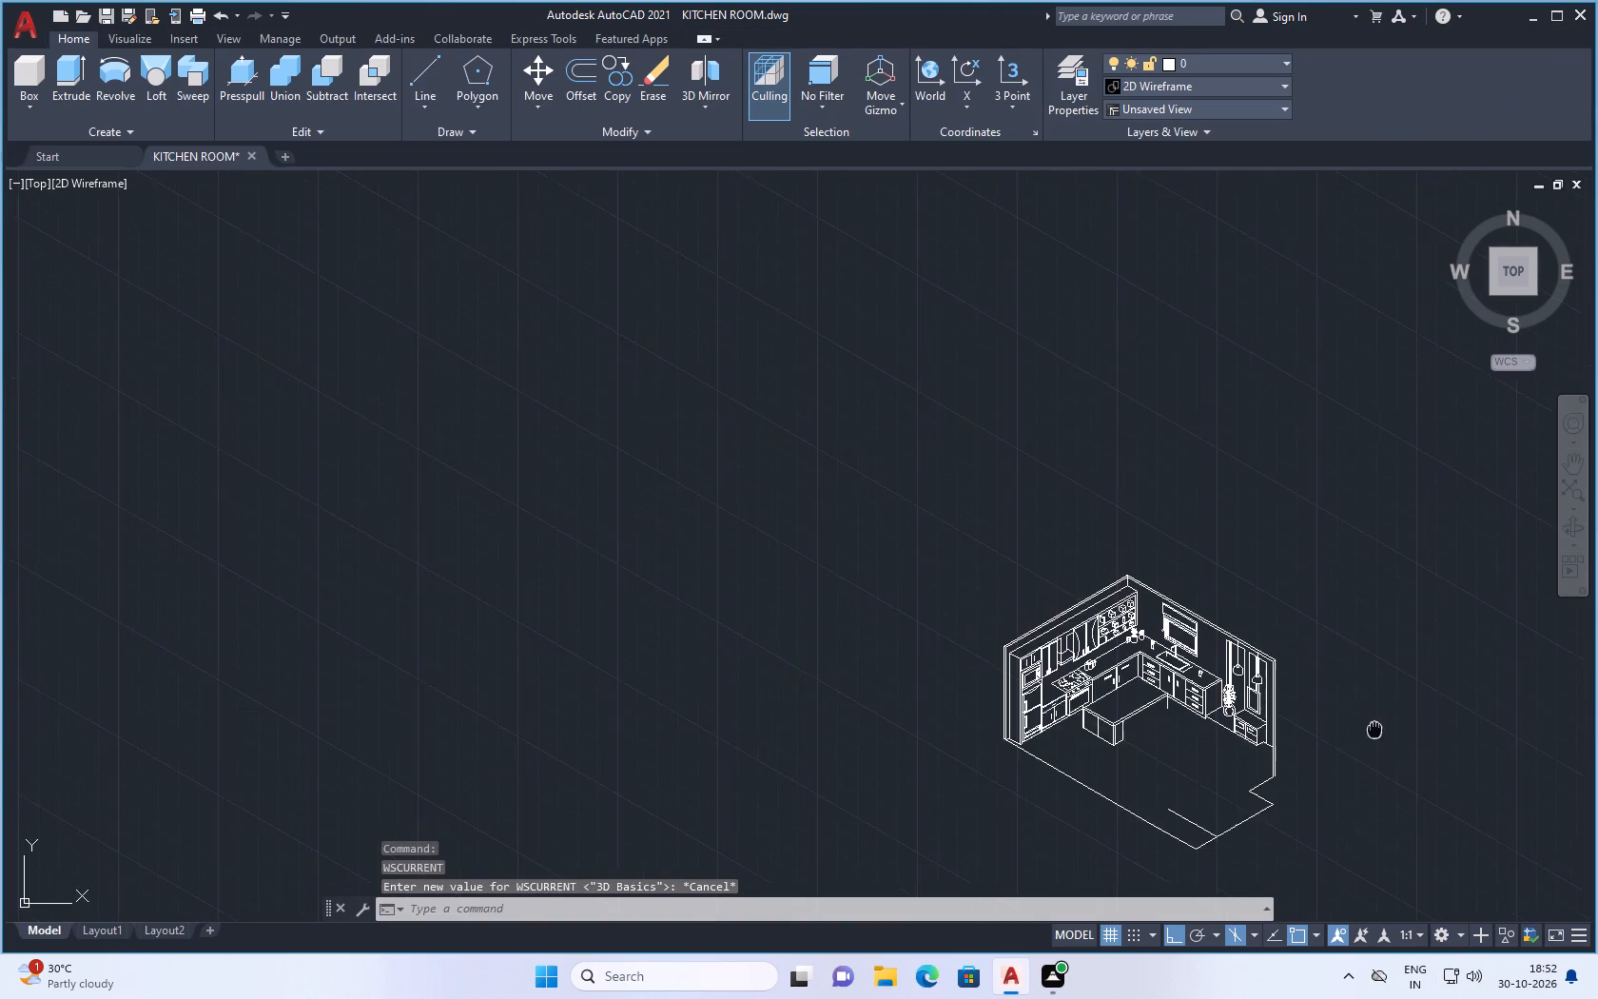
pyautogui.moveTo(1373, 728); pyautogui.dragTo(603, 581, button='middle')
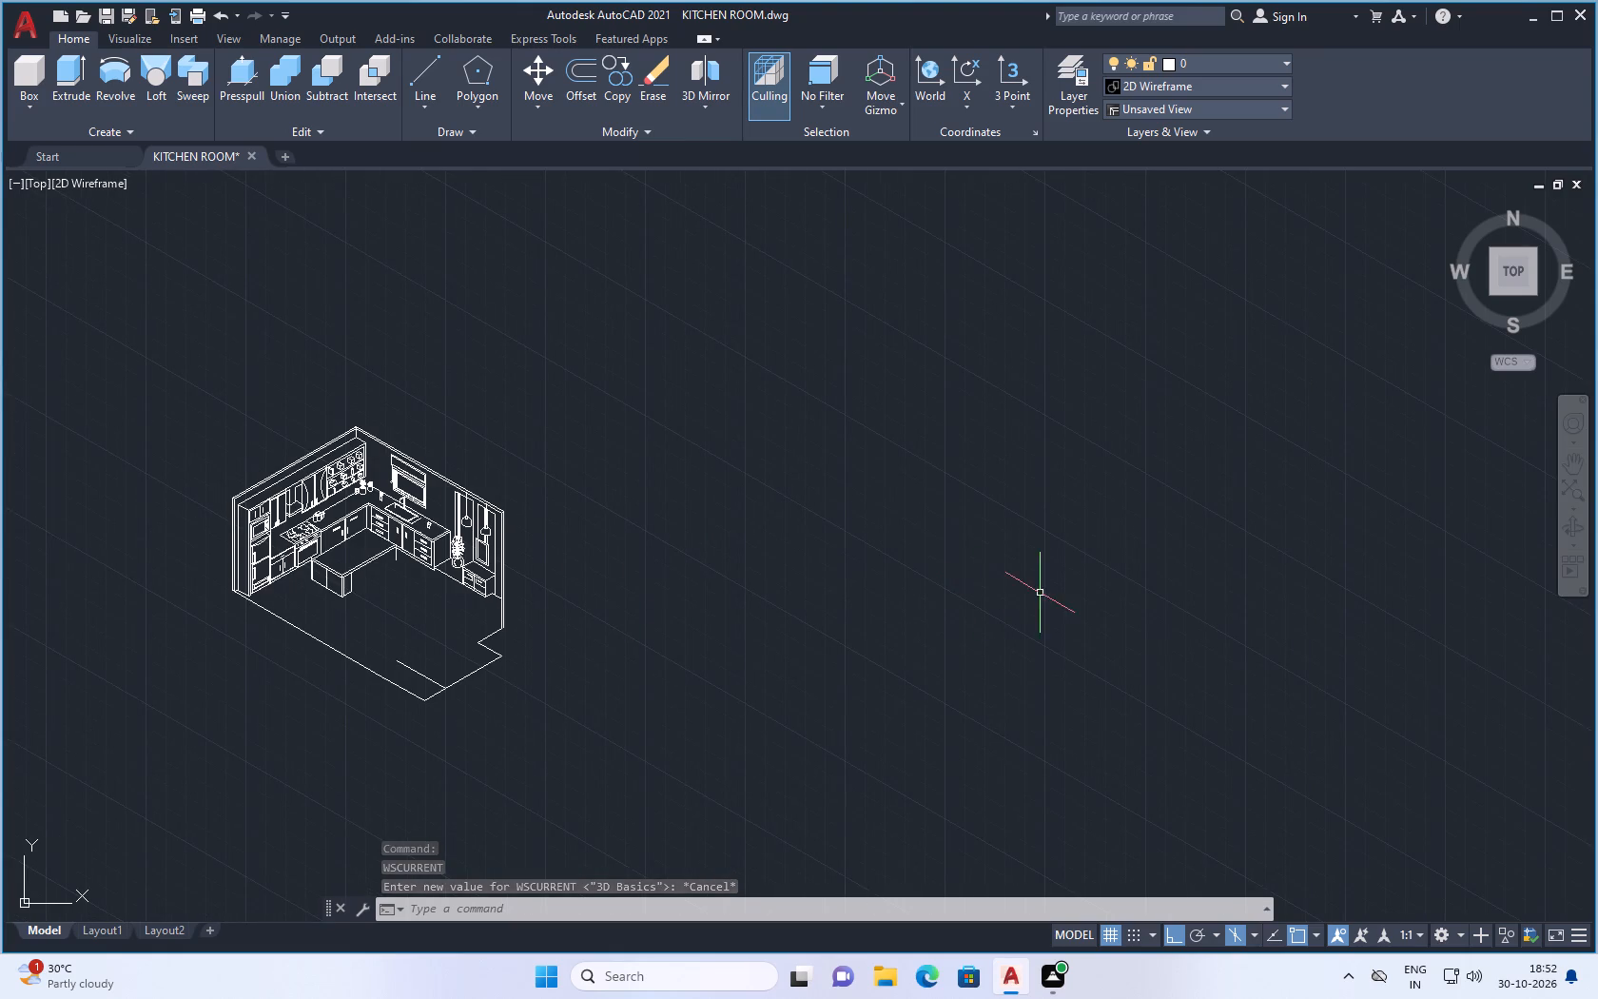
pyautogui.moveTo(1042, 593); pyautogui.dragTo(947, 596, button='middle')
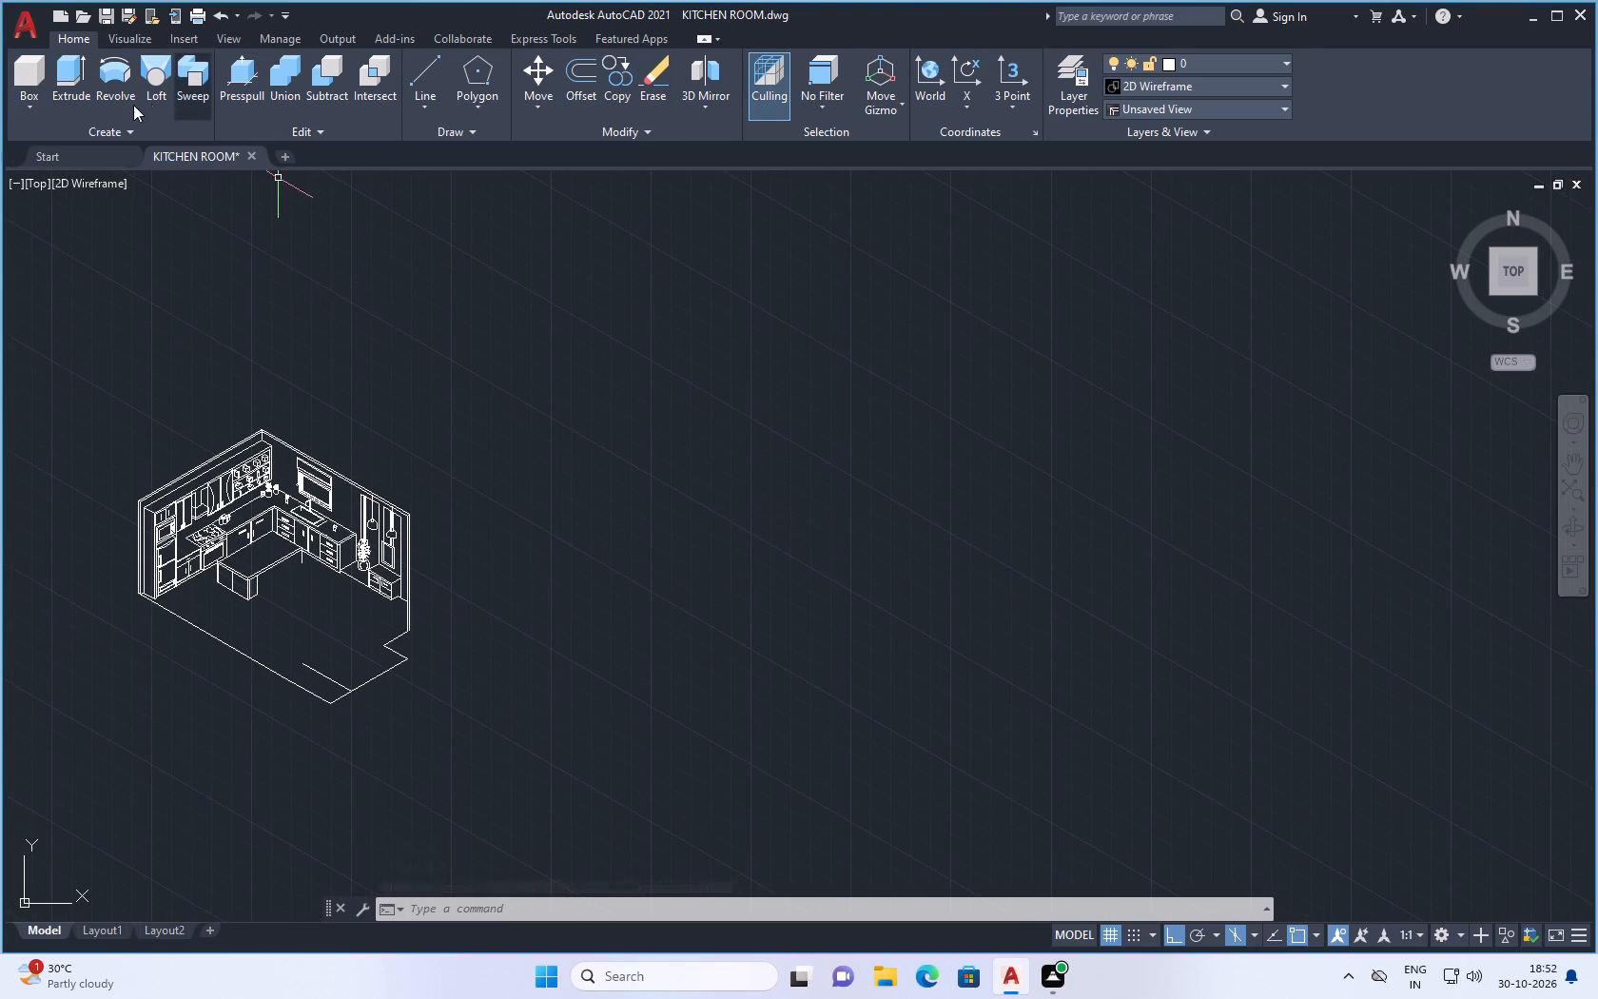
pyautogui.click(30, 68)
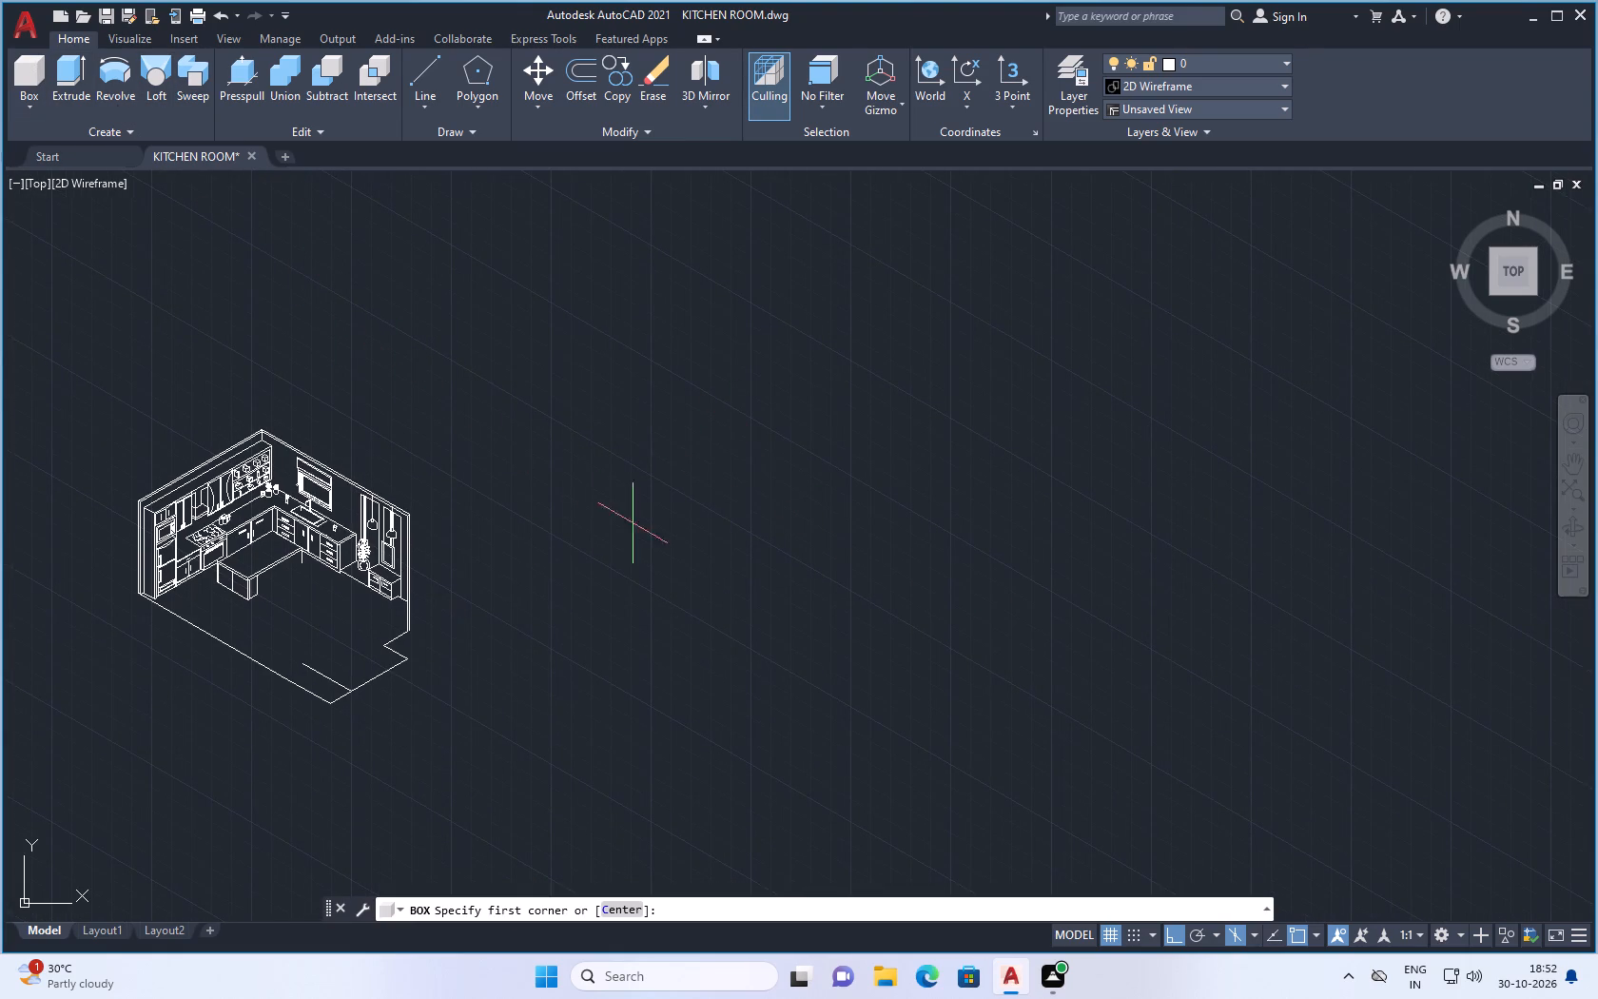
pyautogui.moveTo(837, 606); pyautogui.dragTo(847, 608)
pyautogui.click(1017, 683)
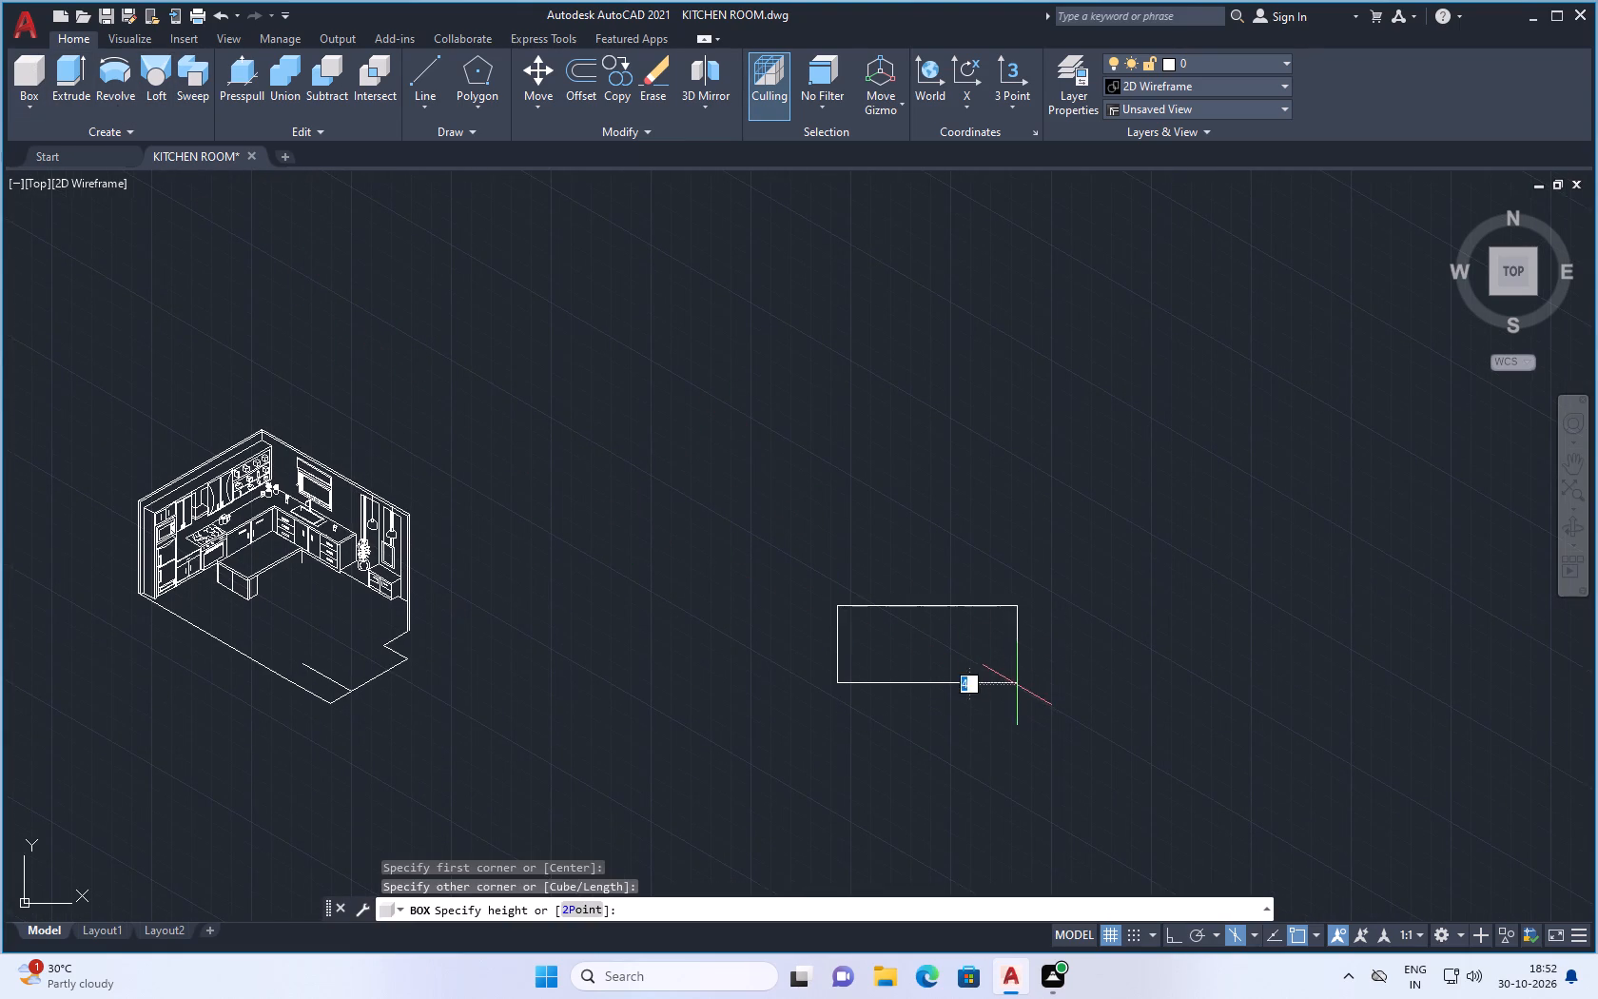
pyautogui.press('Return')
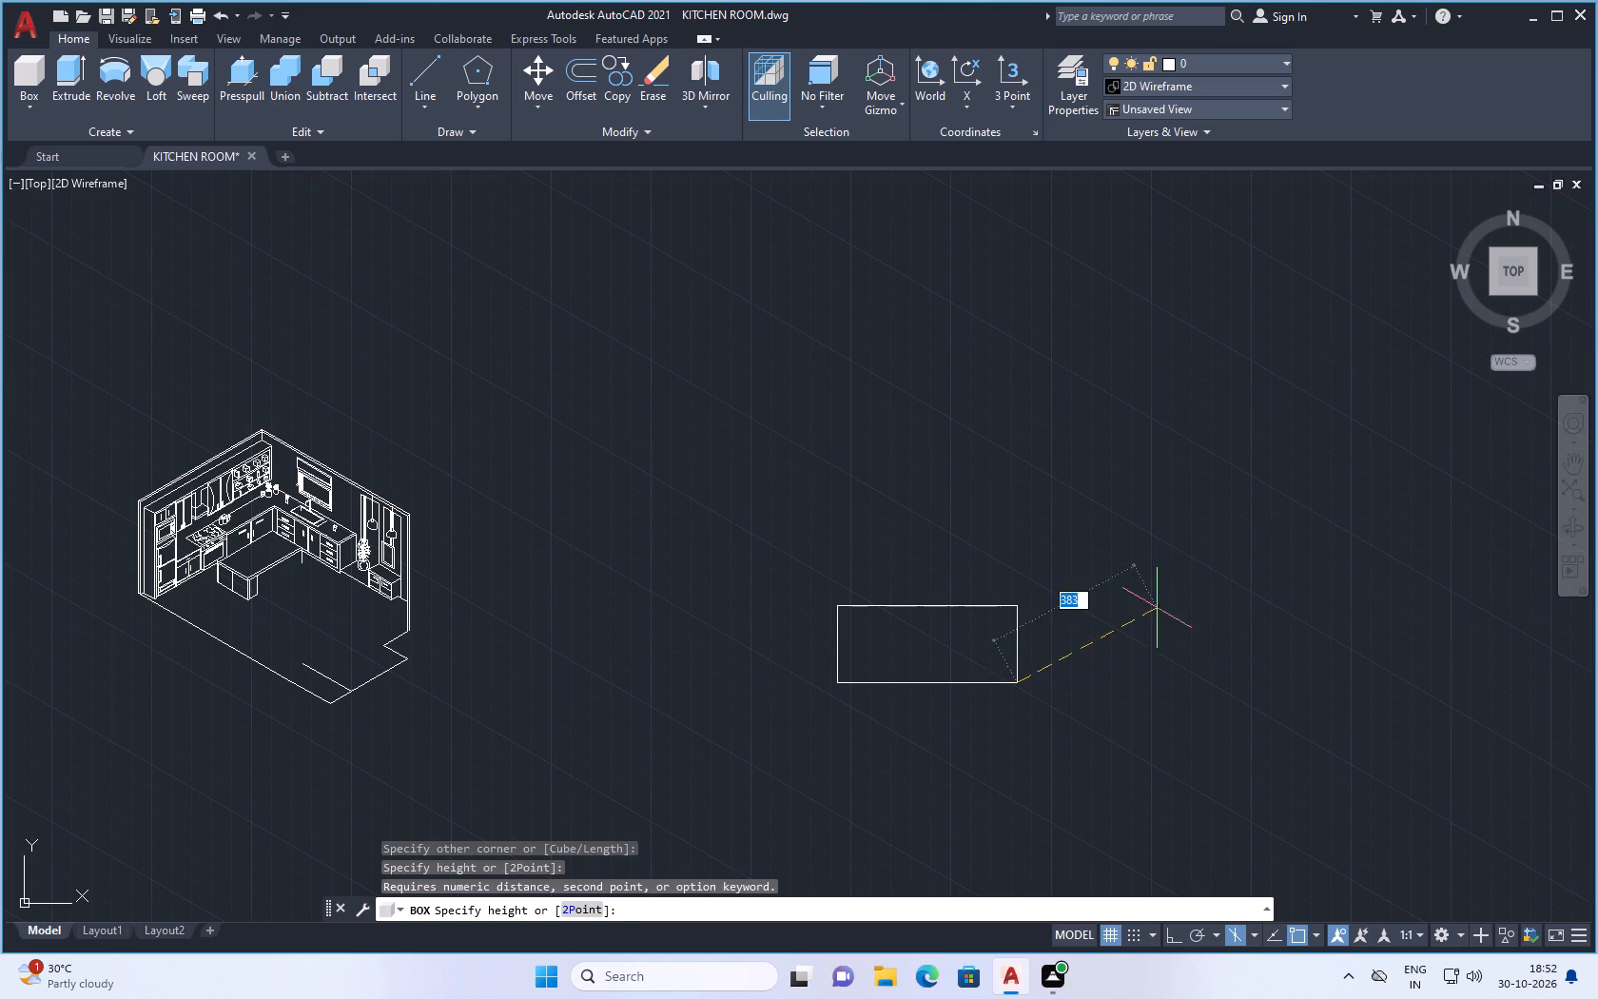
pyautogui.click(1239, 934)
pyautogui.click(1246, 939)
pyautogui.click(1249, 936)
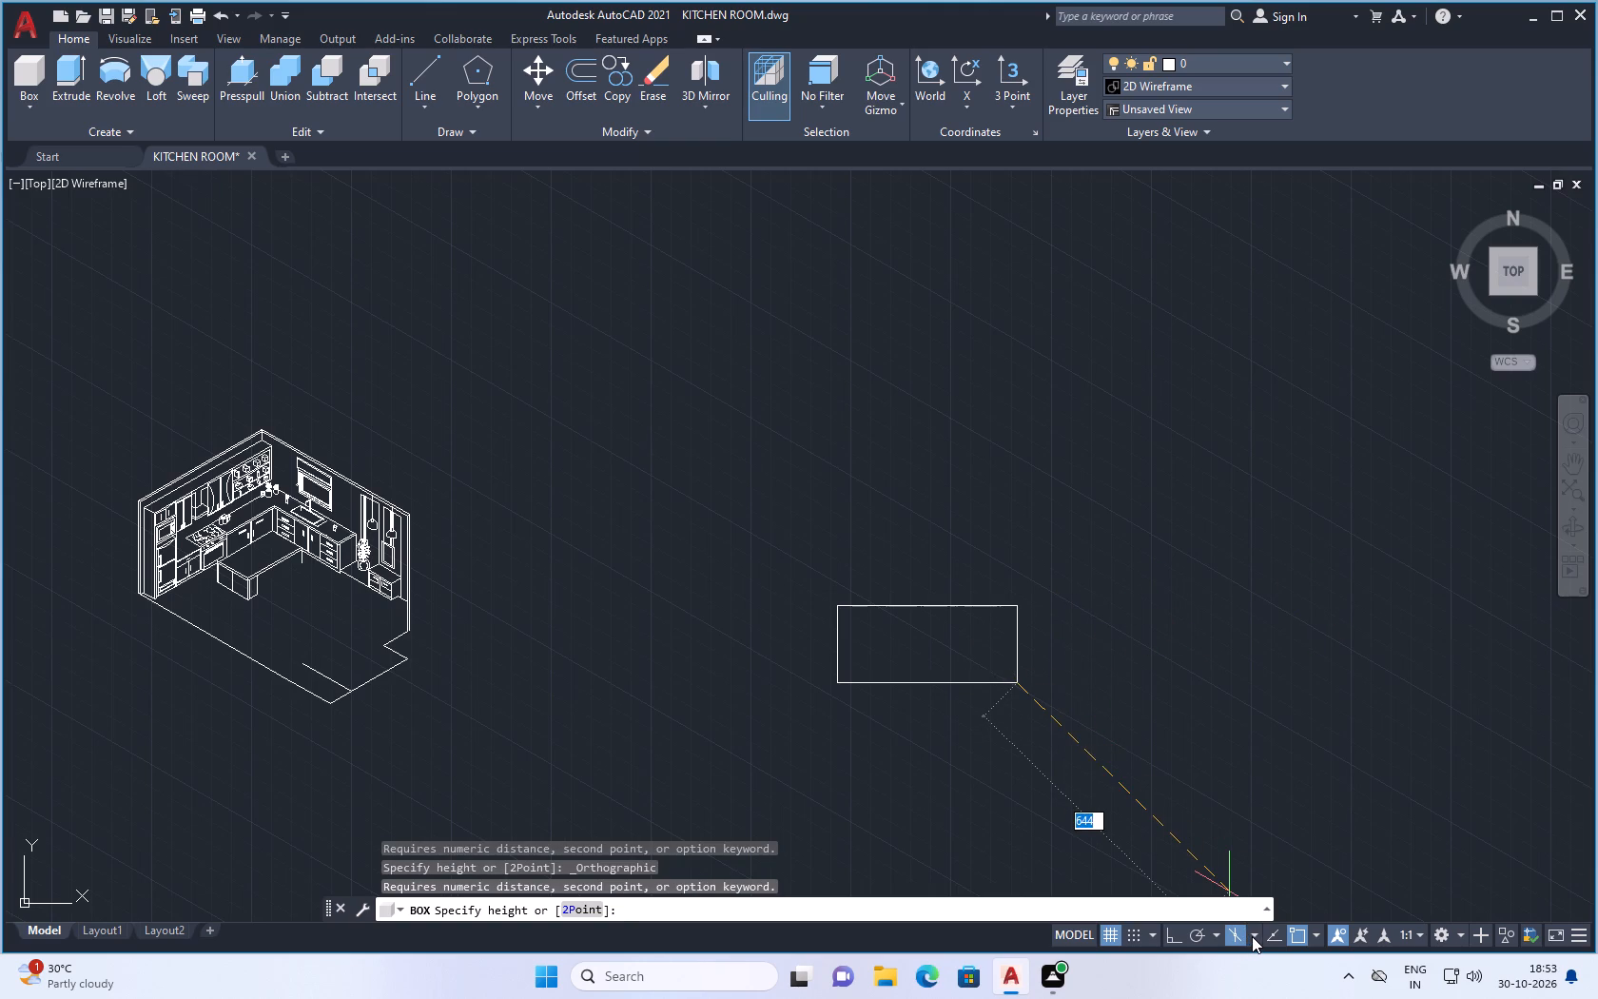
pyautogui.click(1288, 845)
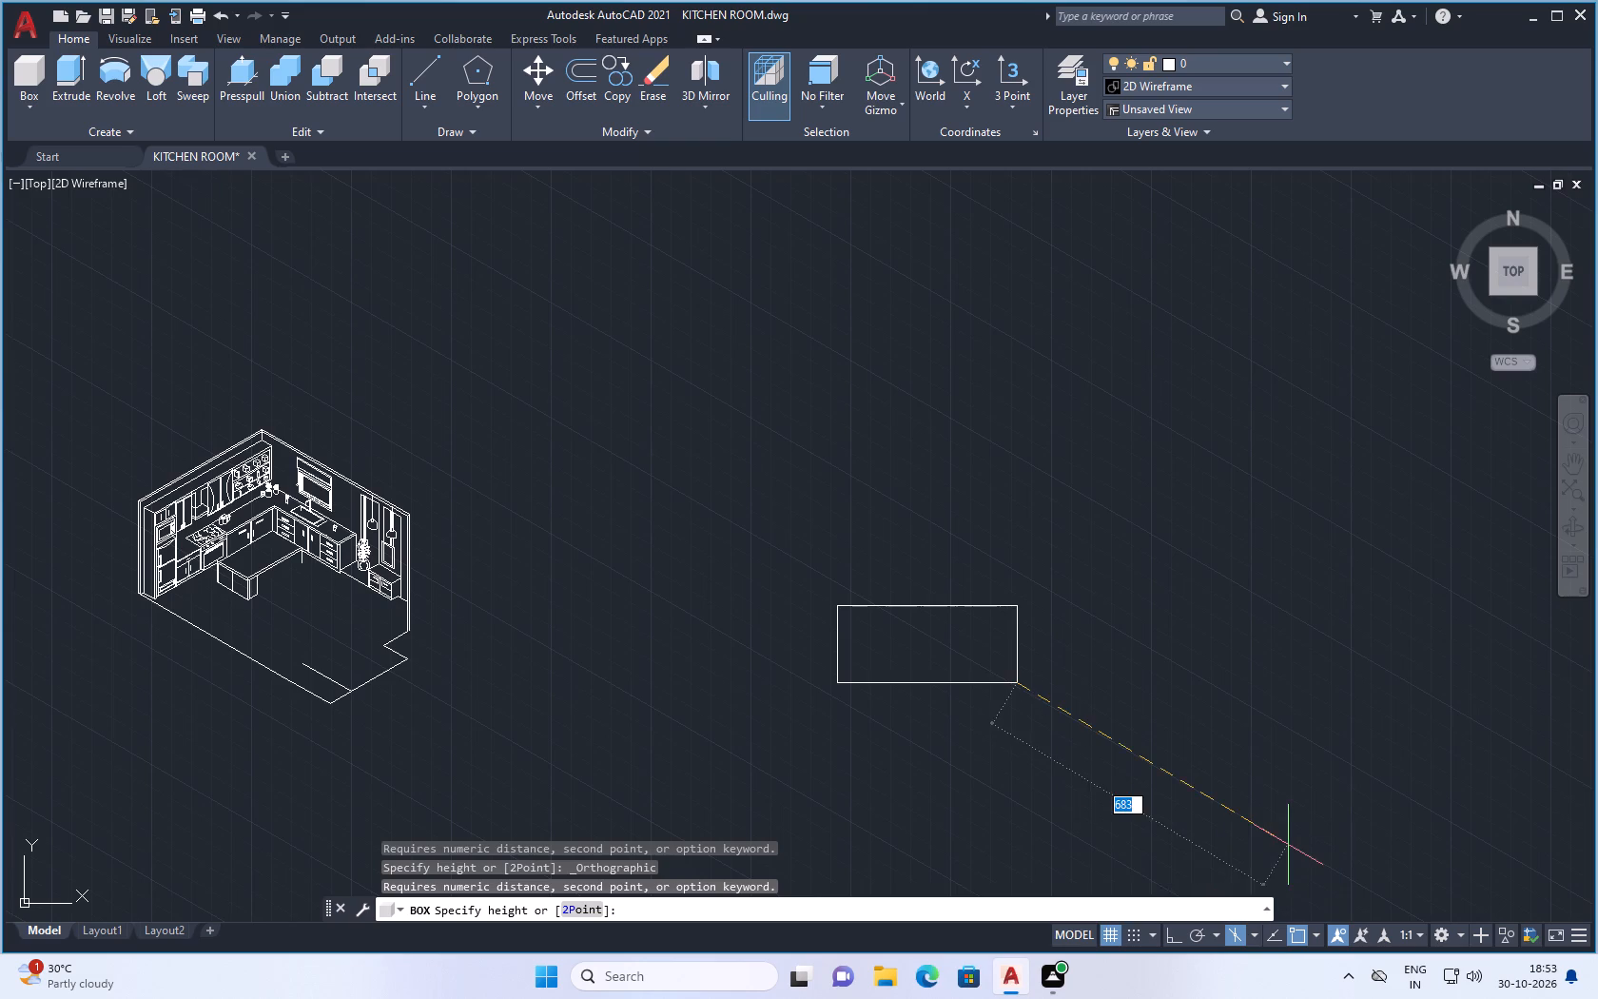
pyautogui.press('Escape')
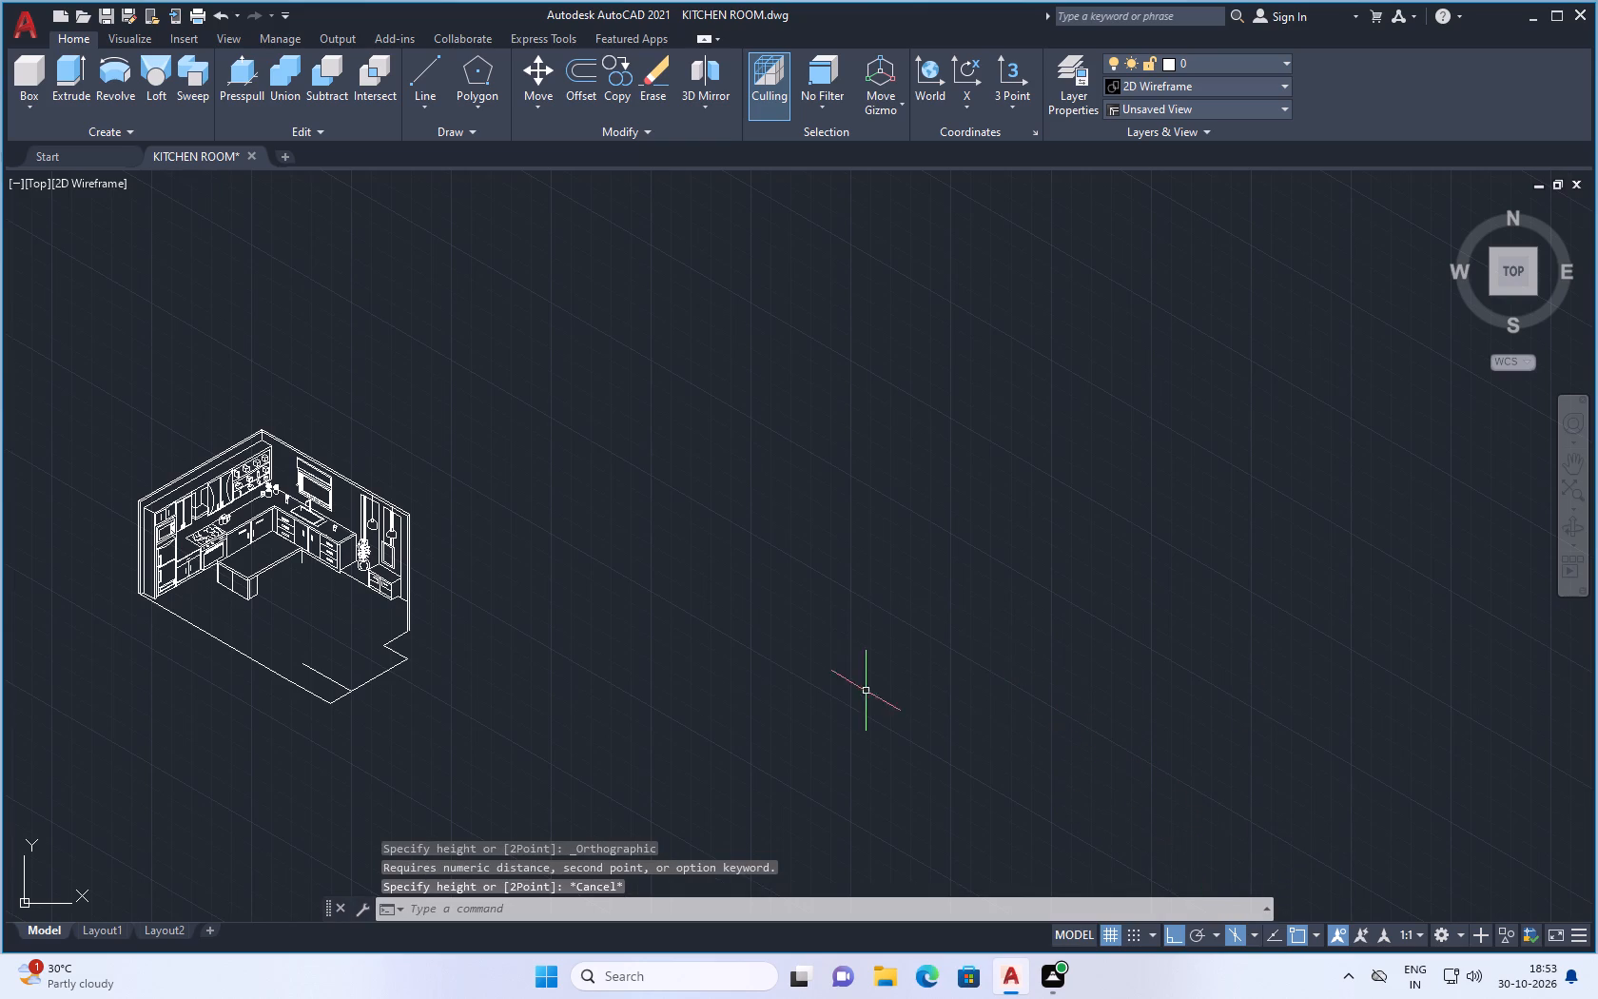
# Turn off isometric drafting and return to orthographic drafting.
pyautogui.click(1232, 938)
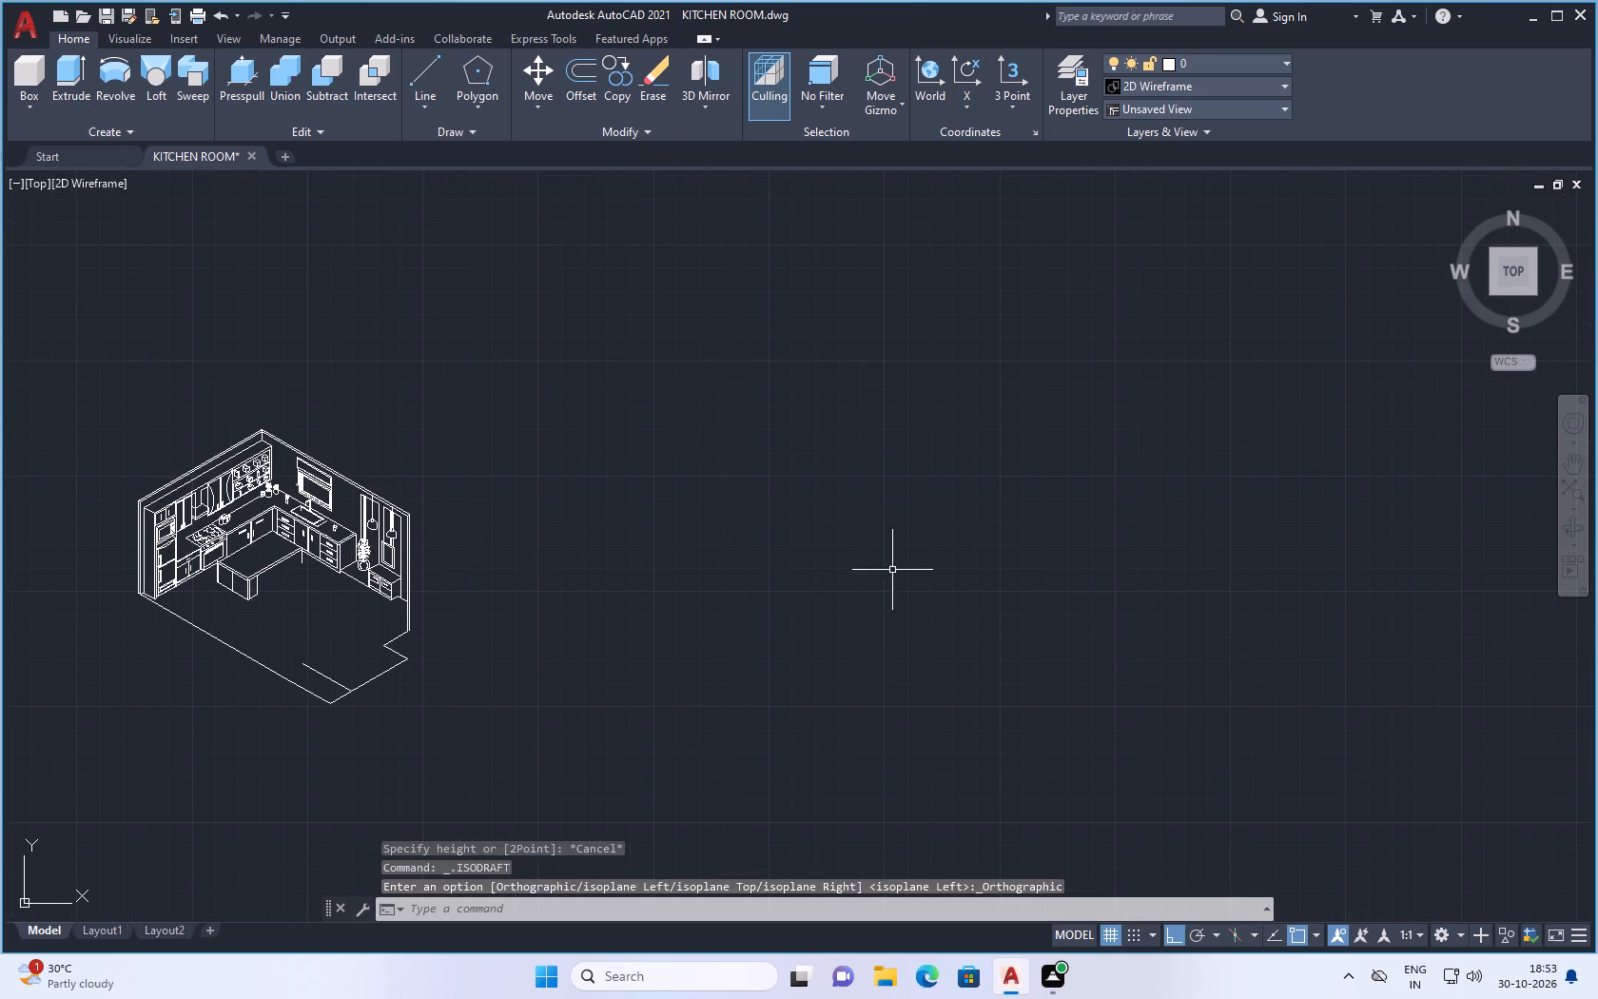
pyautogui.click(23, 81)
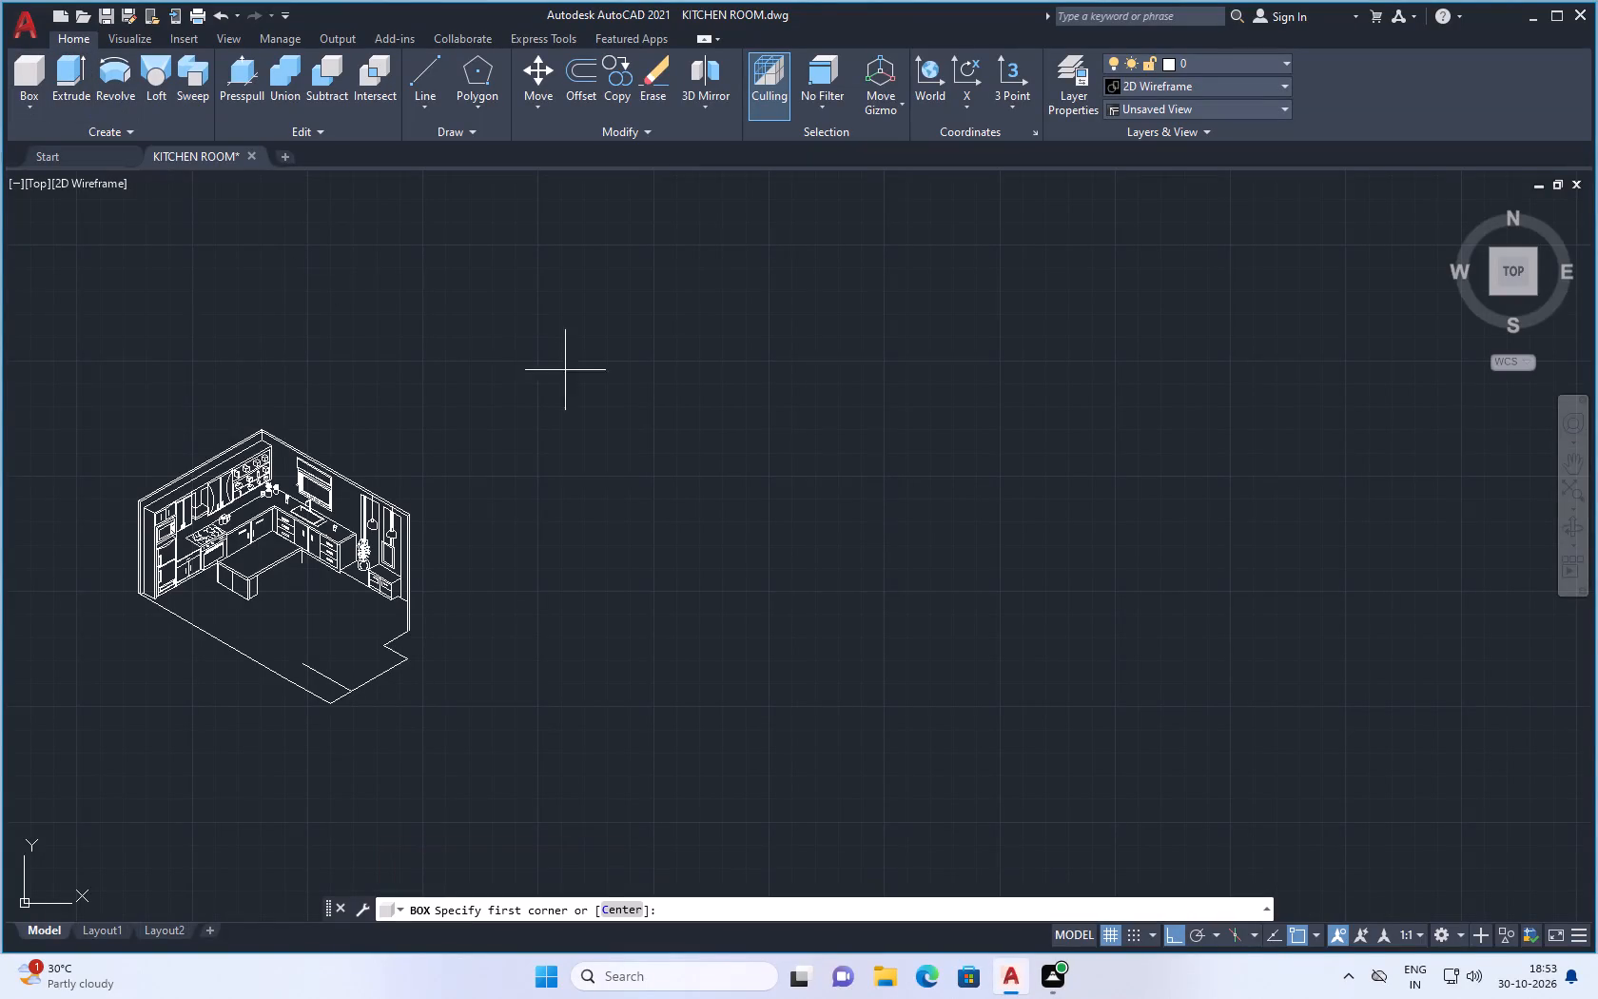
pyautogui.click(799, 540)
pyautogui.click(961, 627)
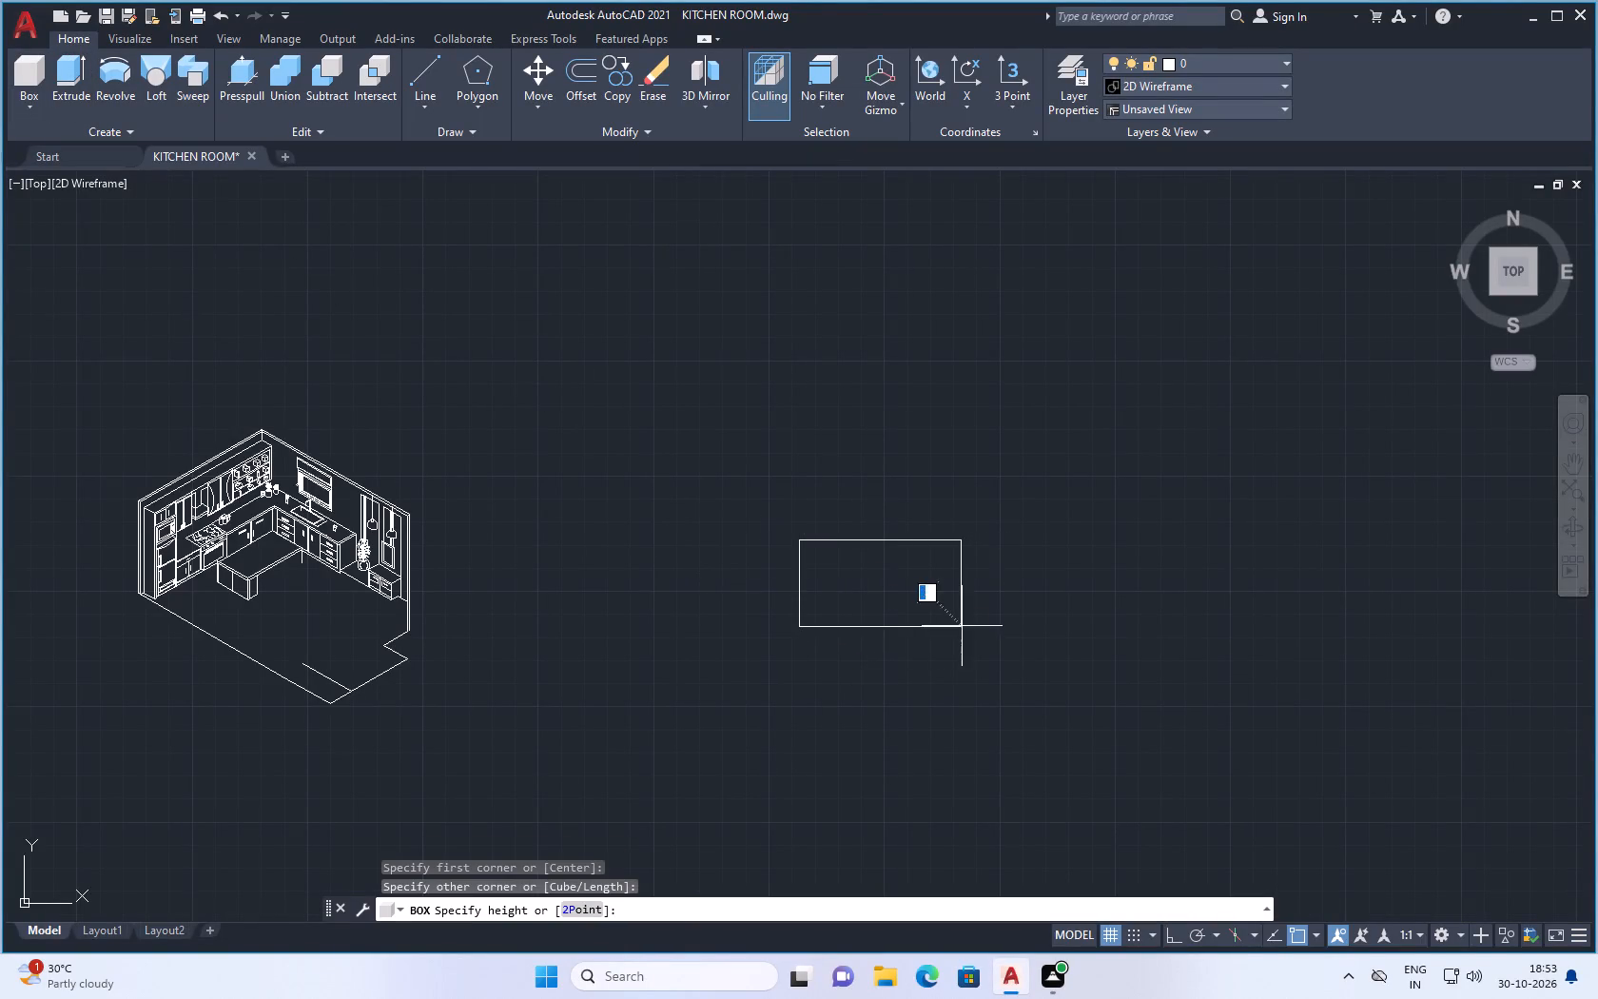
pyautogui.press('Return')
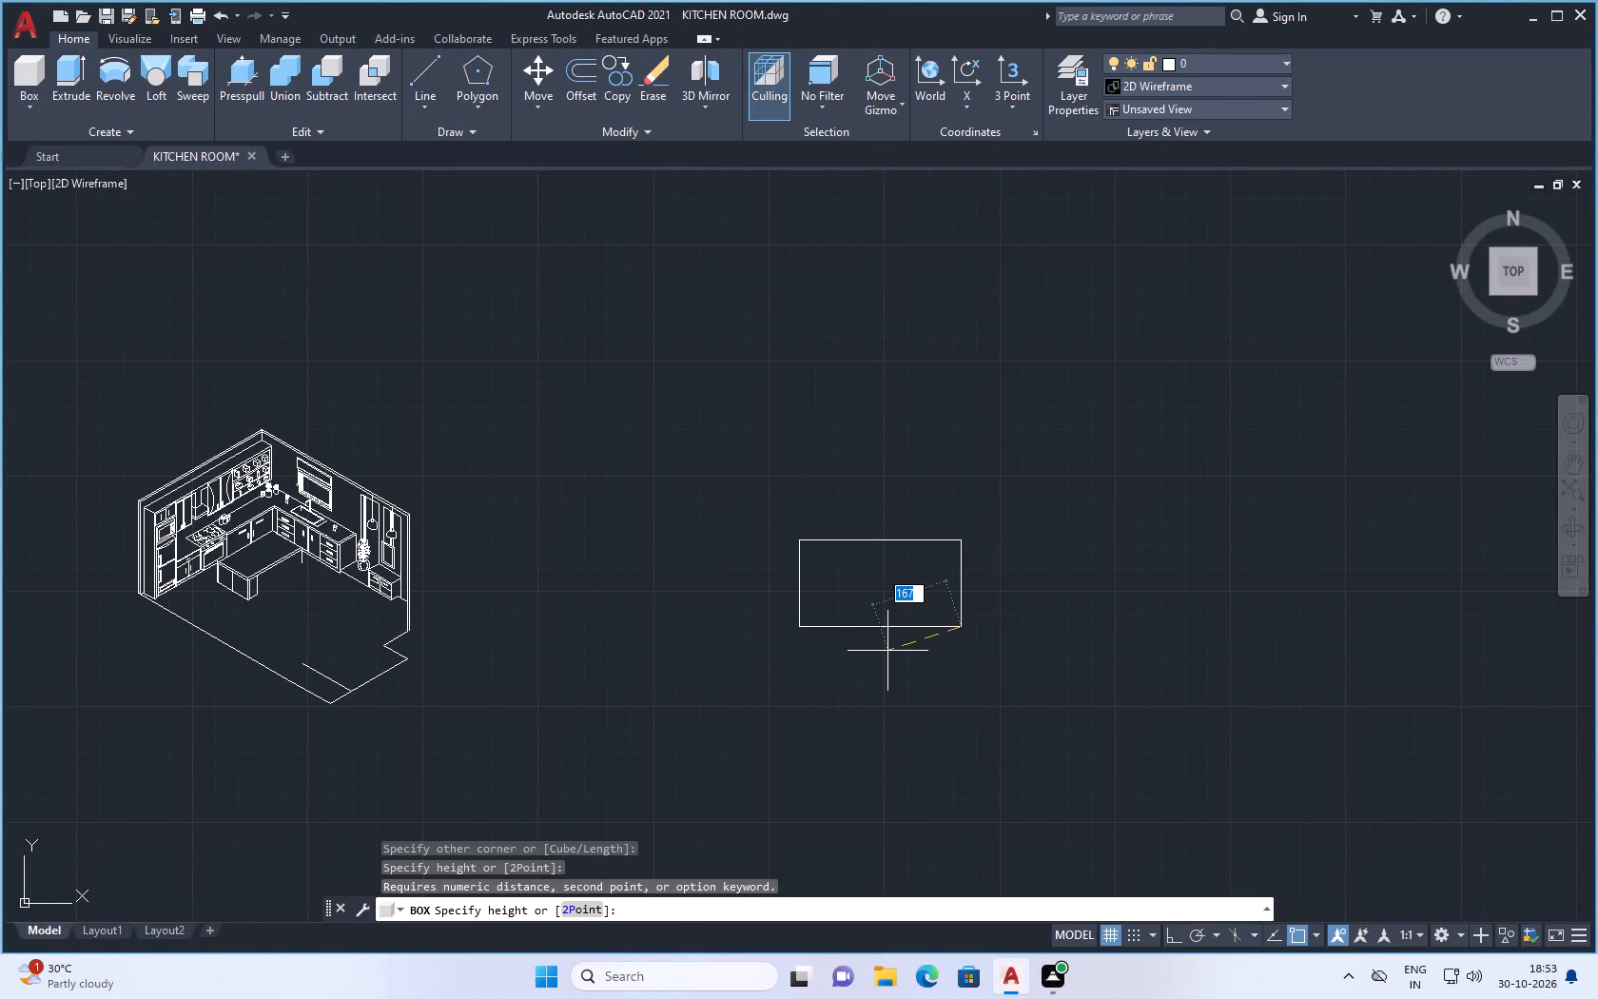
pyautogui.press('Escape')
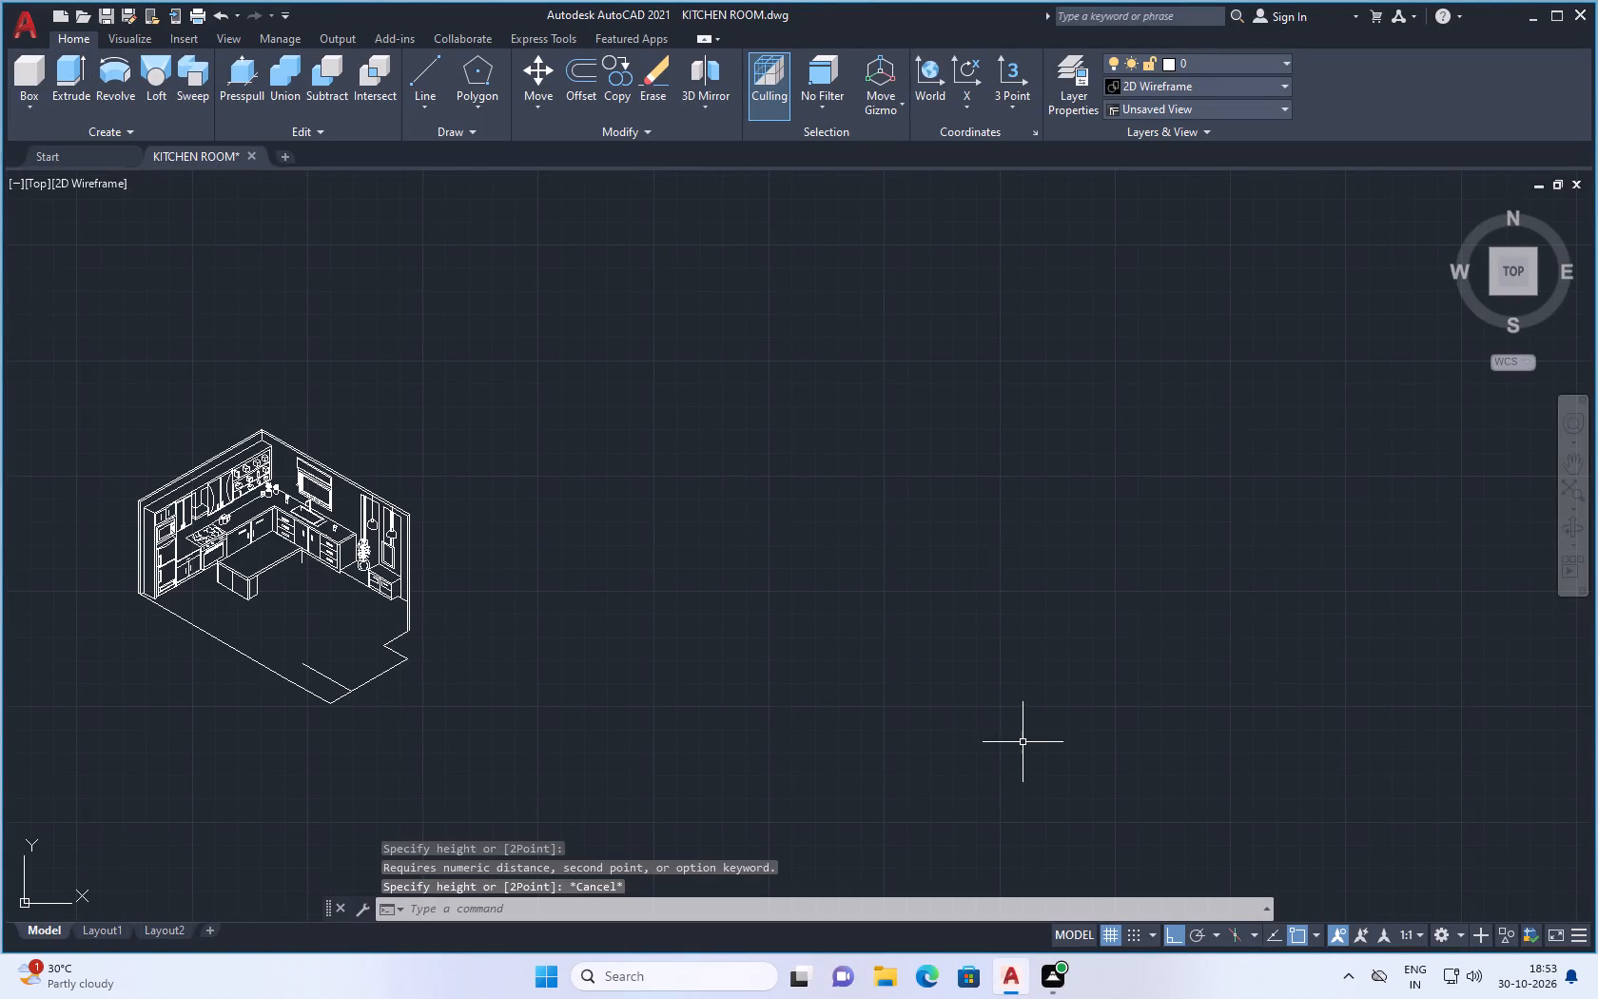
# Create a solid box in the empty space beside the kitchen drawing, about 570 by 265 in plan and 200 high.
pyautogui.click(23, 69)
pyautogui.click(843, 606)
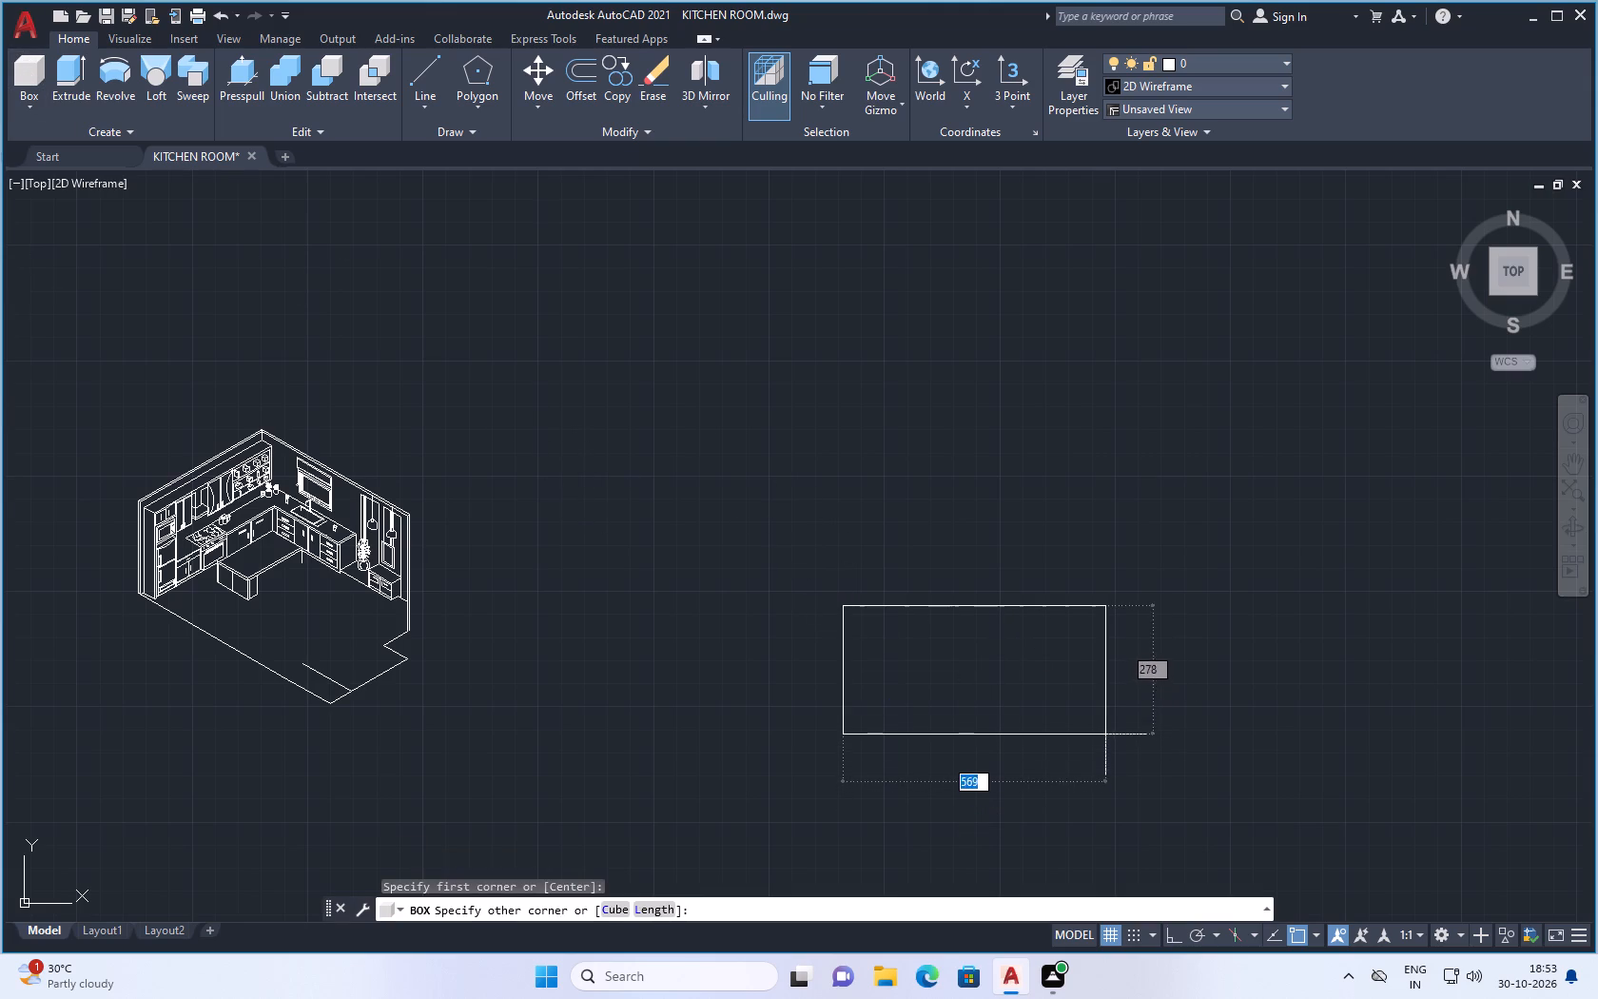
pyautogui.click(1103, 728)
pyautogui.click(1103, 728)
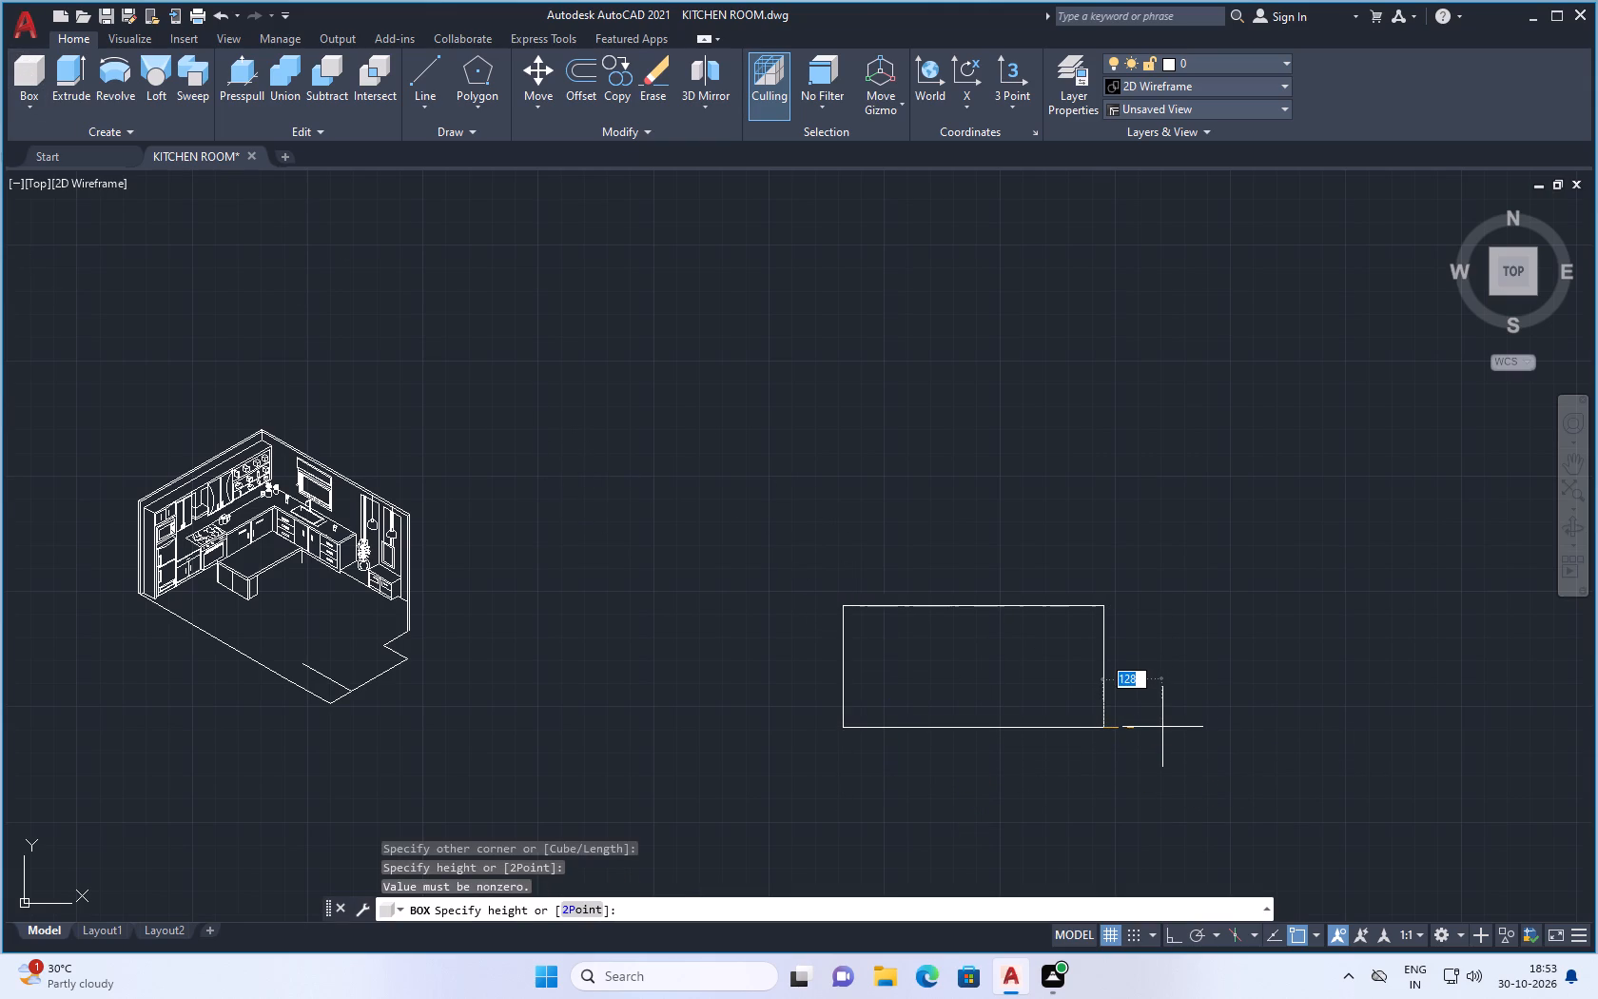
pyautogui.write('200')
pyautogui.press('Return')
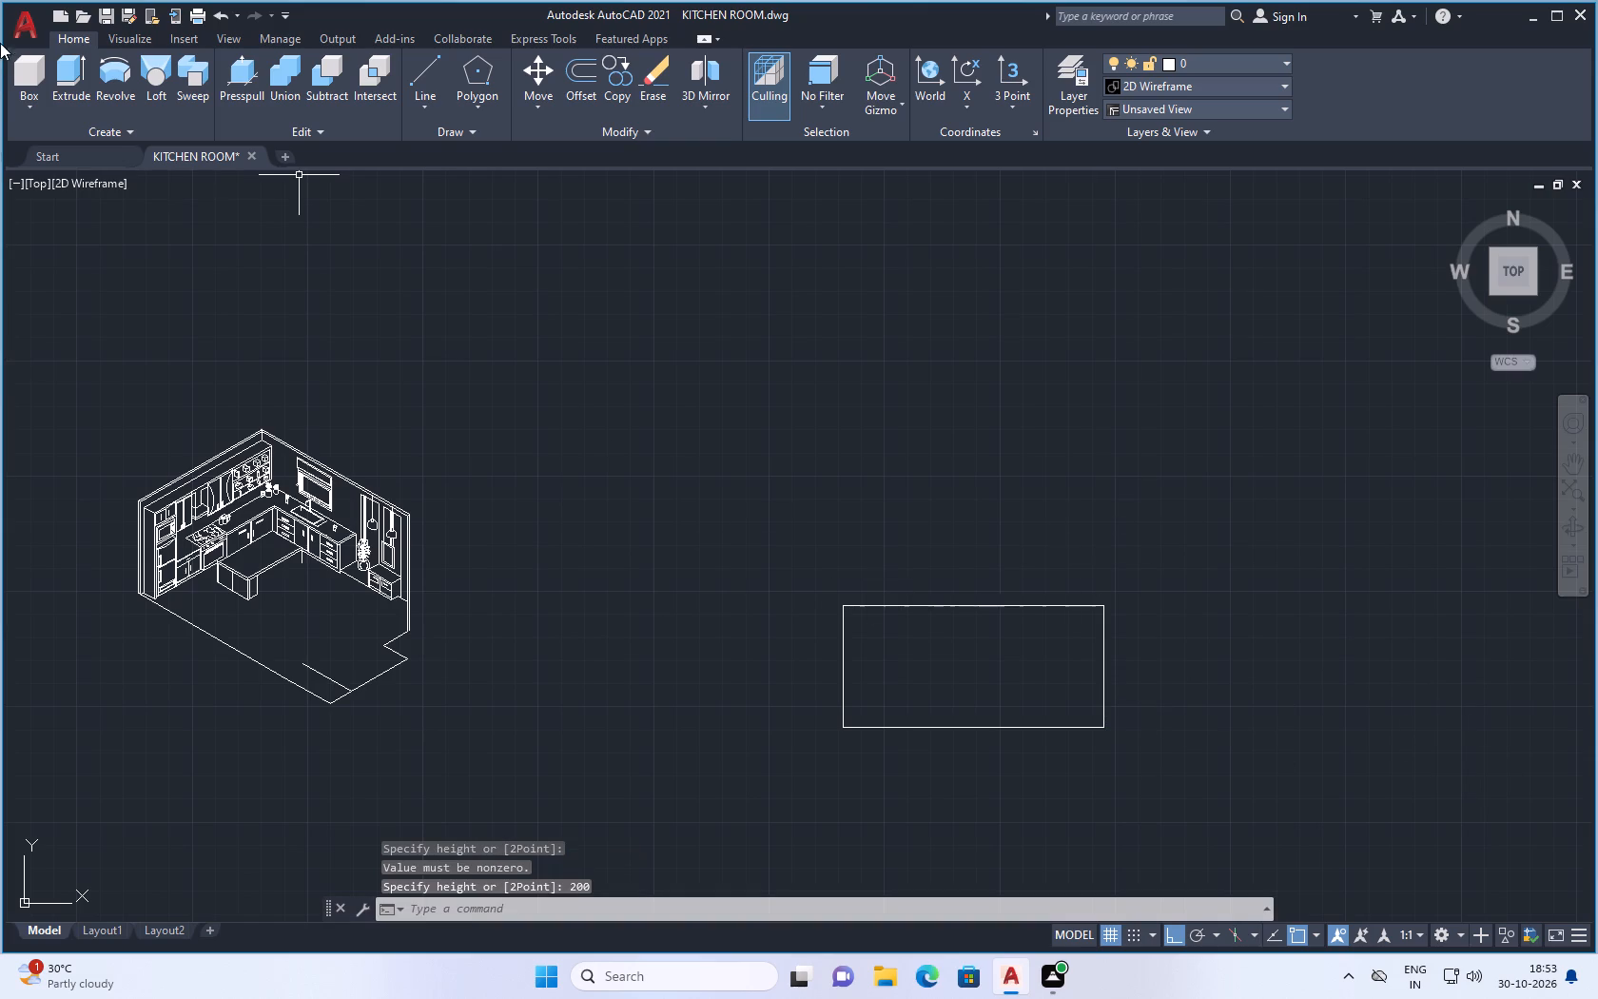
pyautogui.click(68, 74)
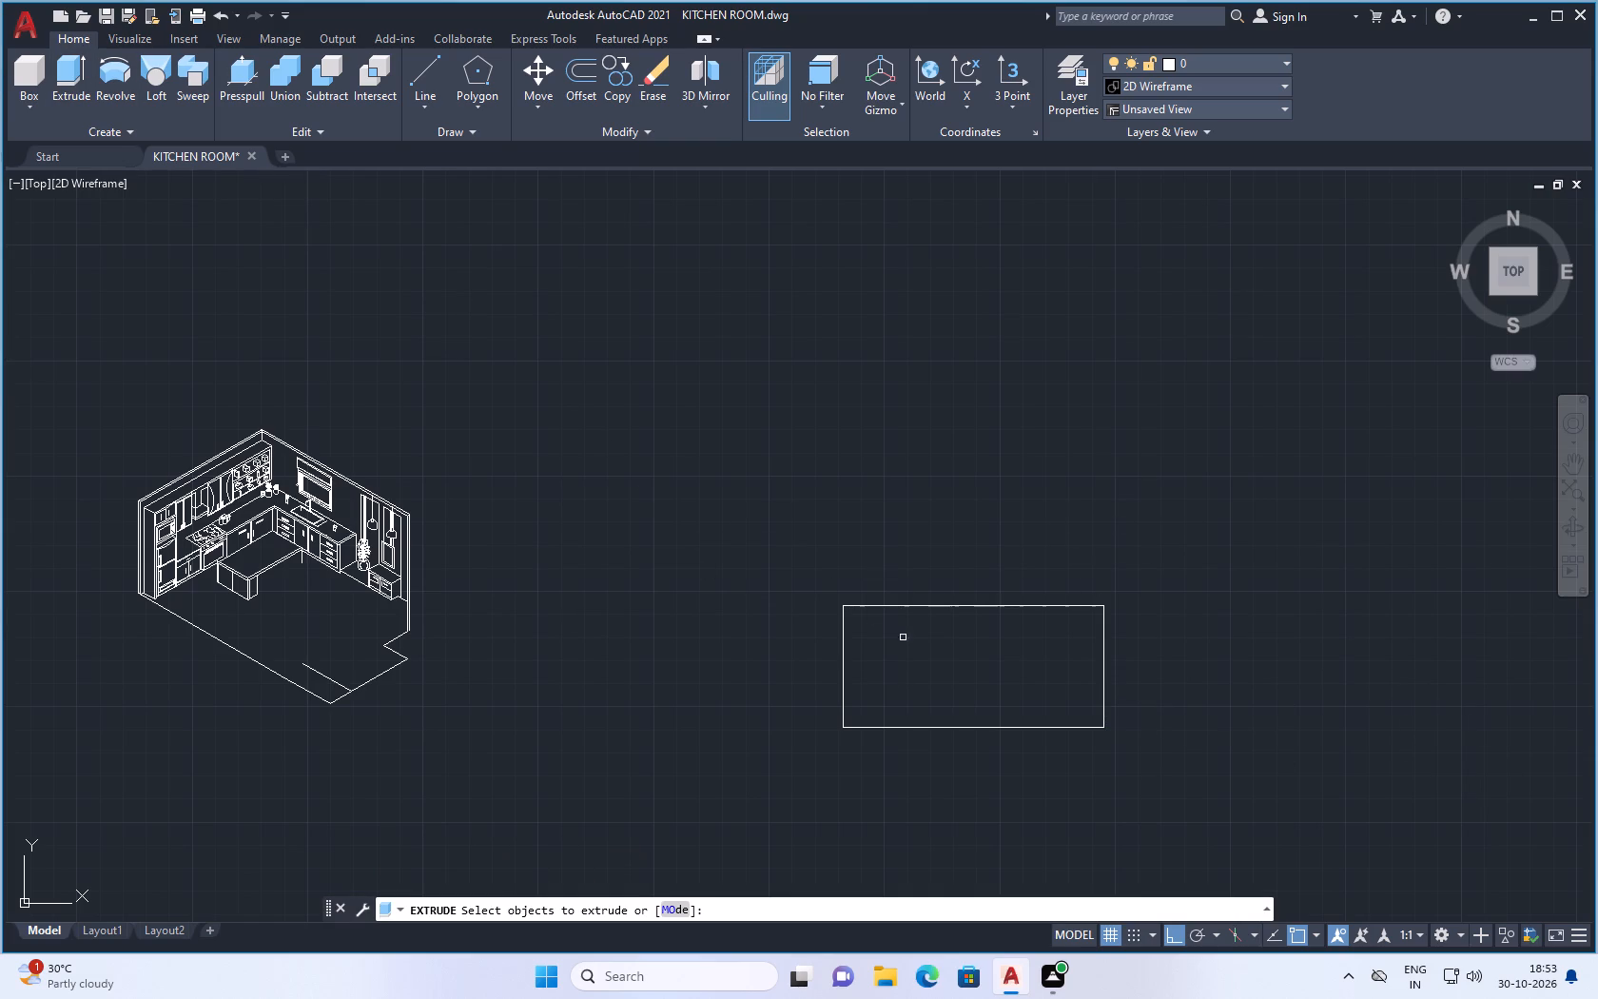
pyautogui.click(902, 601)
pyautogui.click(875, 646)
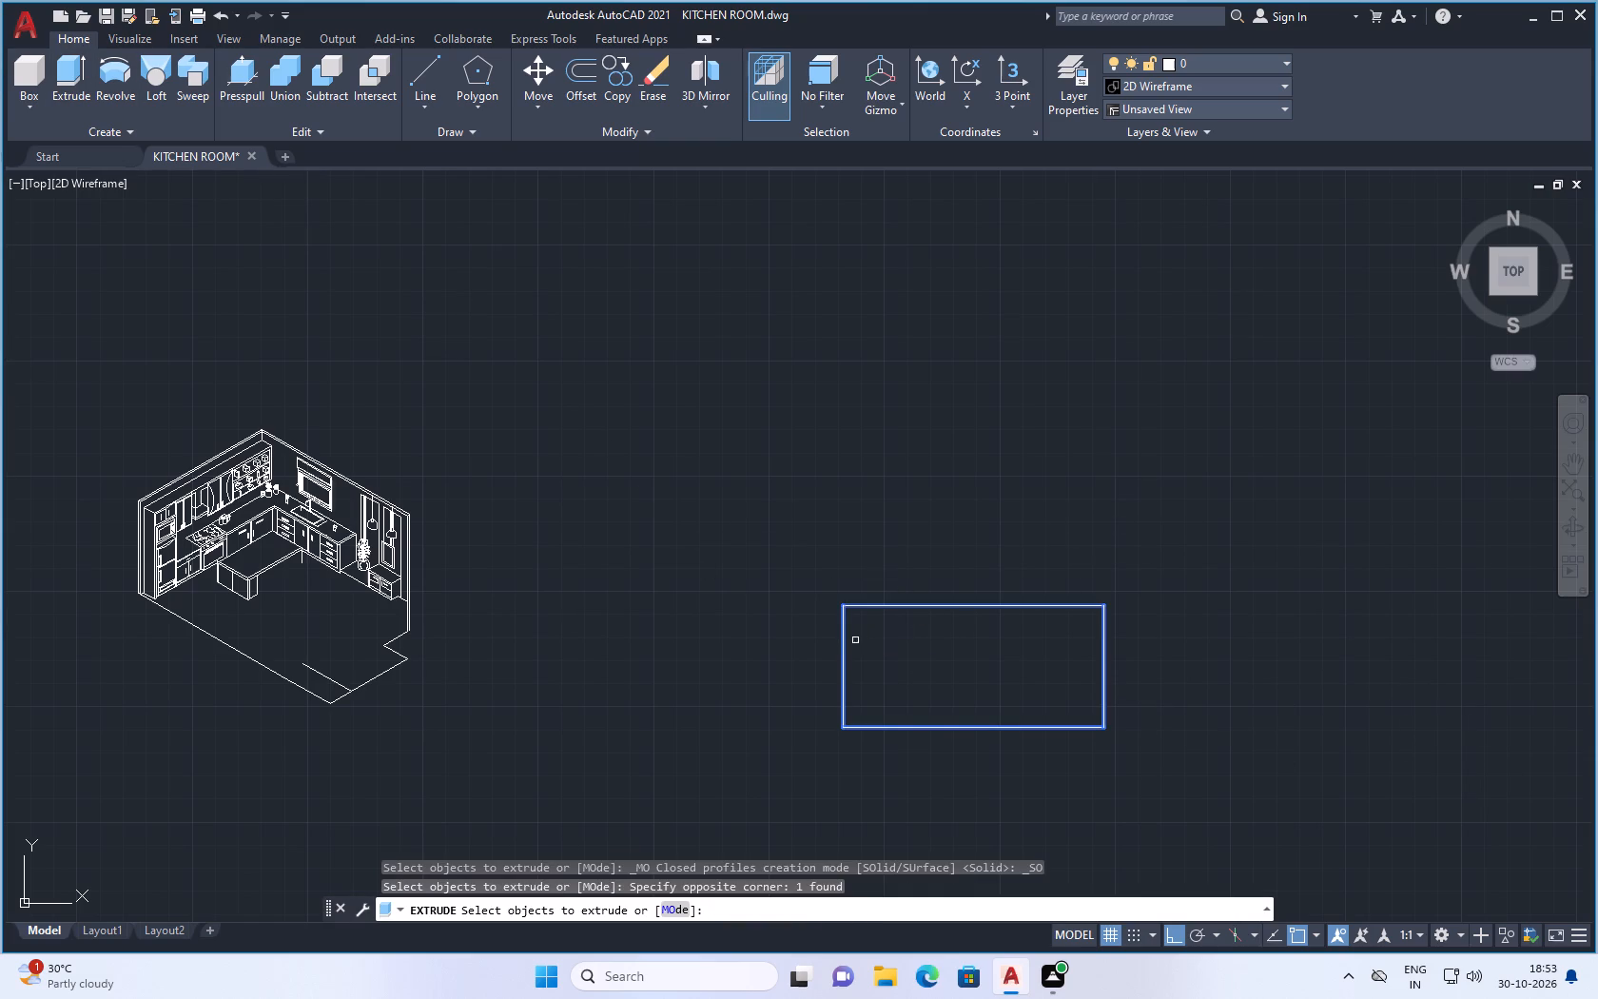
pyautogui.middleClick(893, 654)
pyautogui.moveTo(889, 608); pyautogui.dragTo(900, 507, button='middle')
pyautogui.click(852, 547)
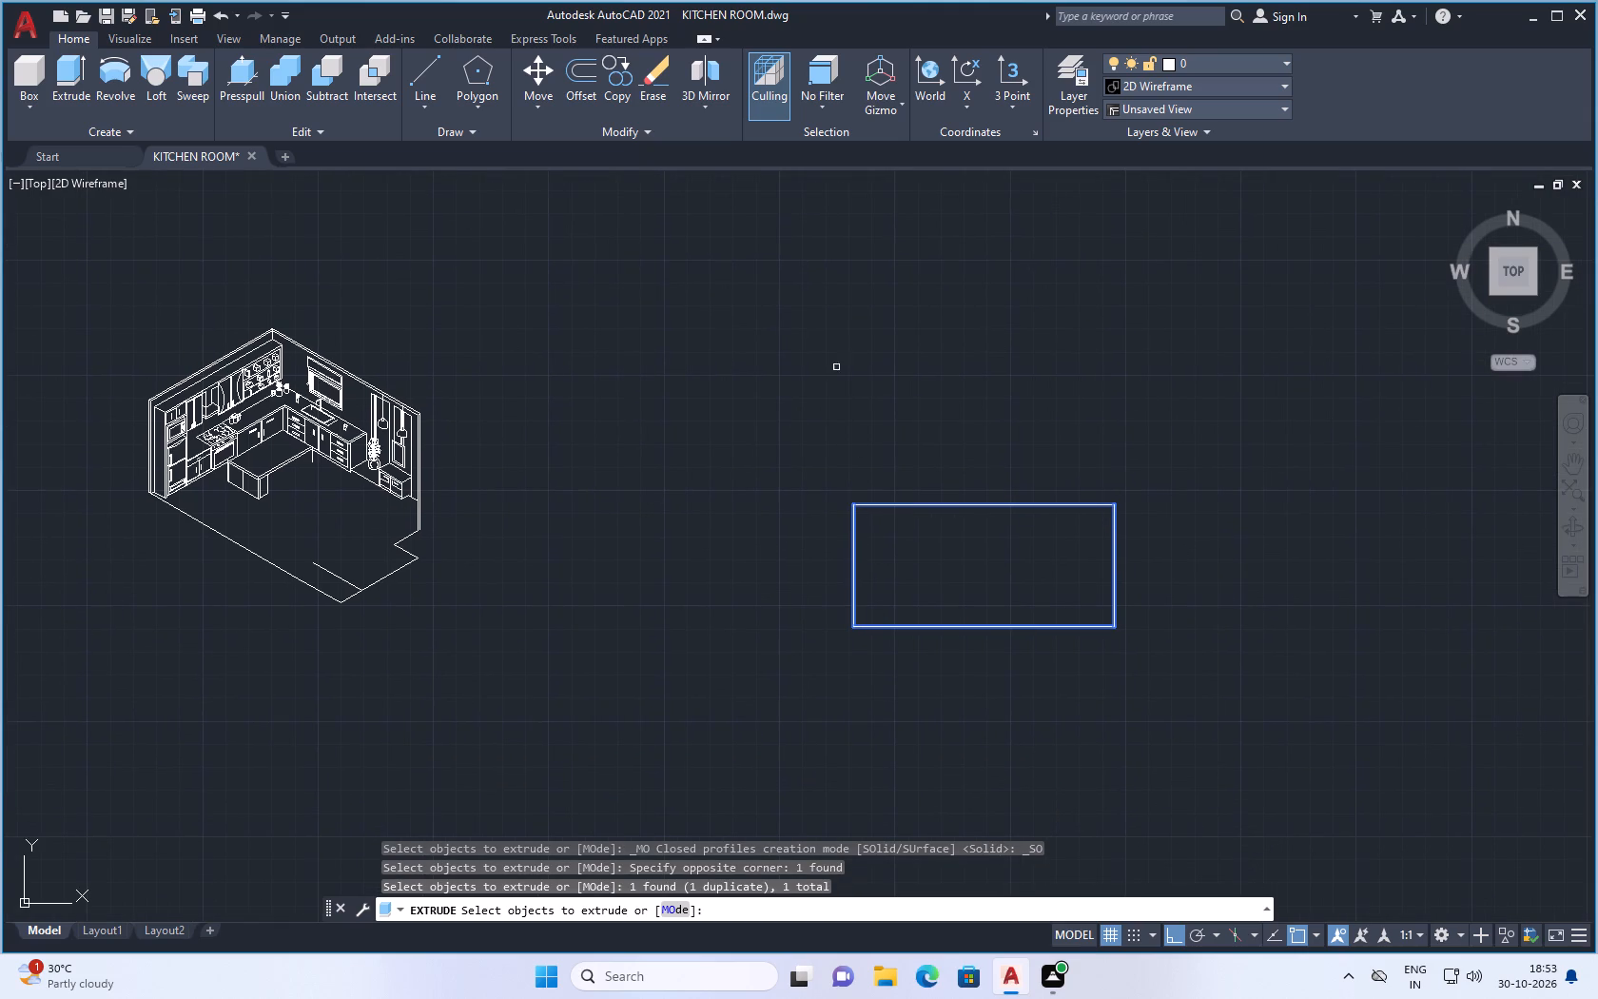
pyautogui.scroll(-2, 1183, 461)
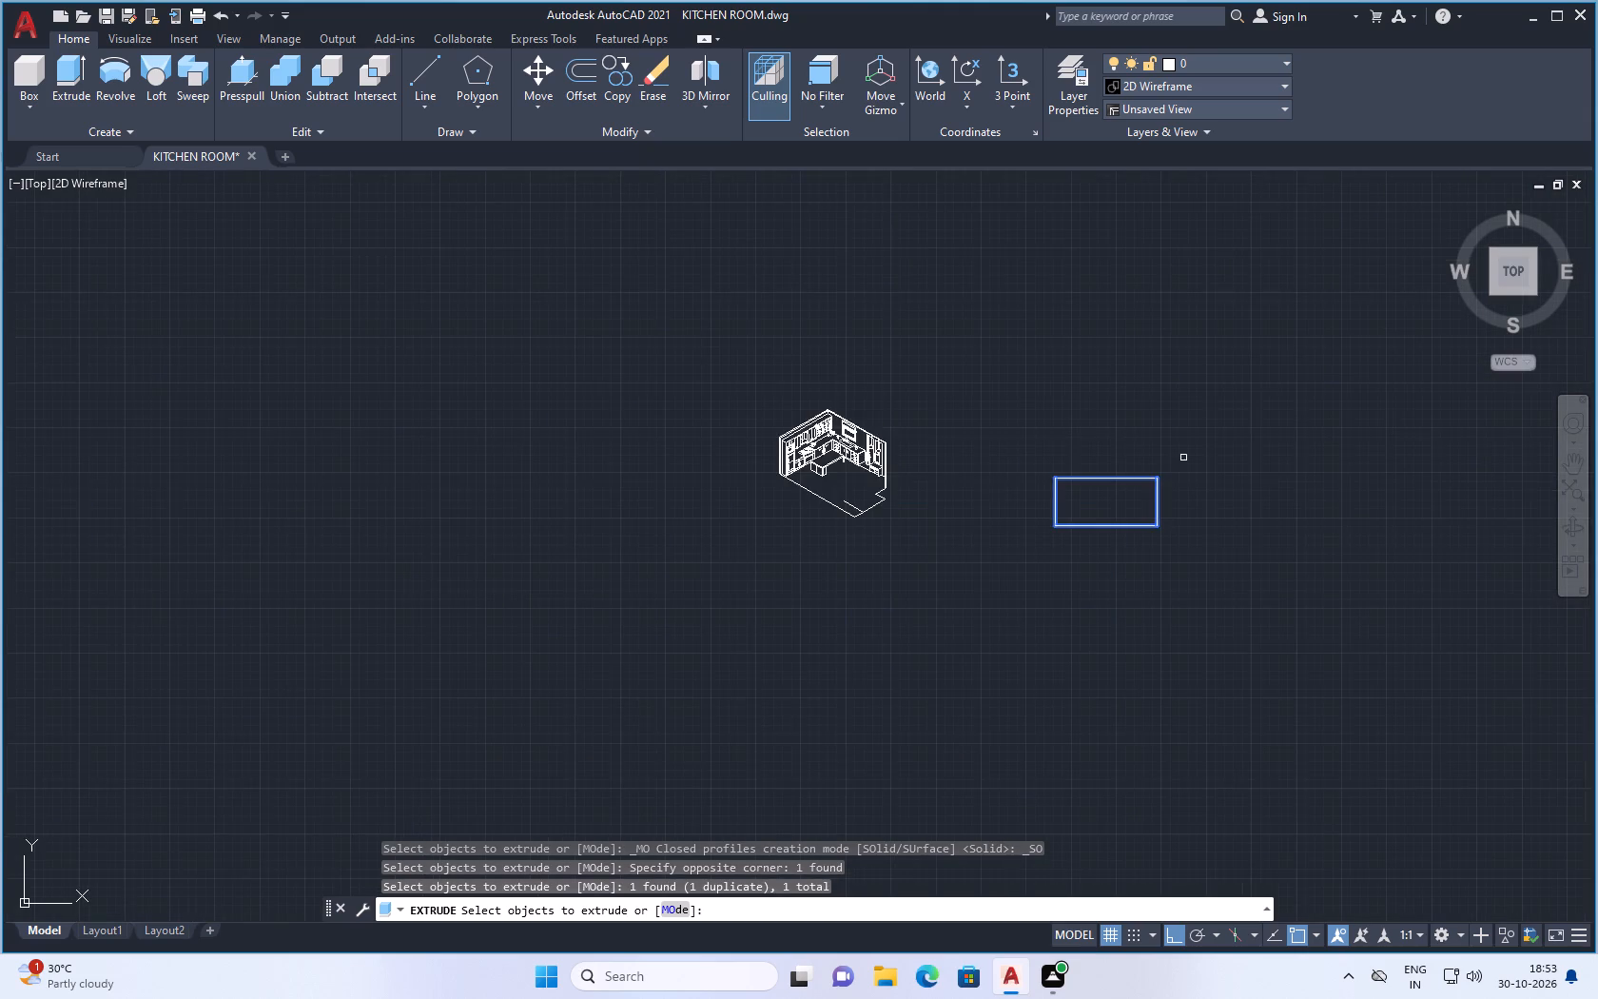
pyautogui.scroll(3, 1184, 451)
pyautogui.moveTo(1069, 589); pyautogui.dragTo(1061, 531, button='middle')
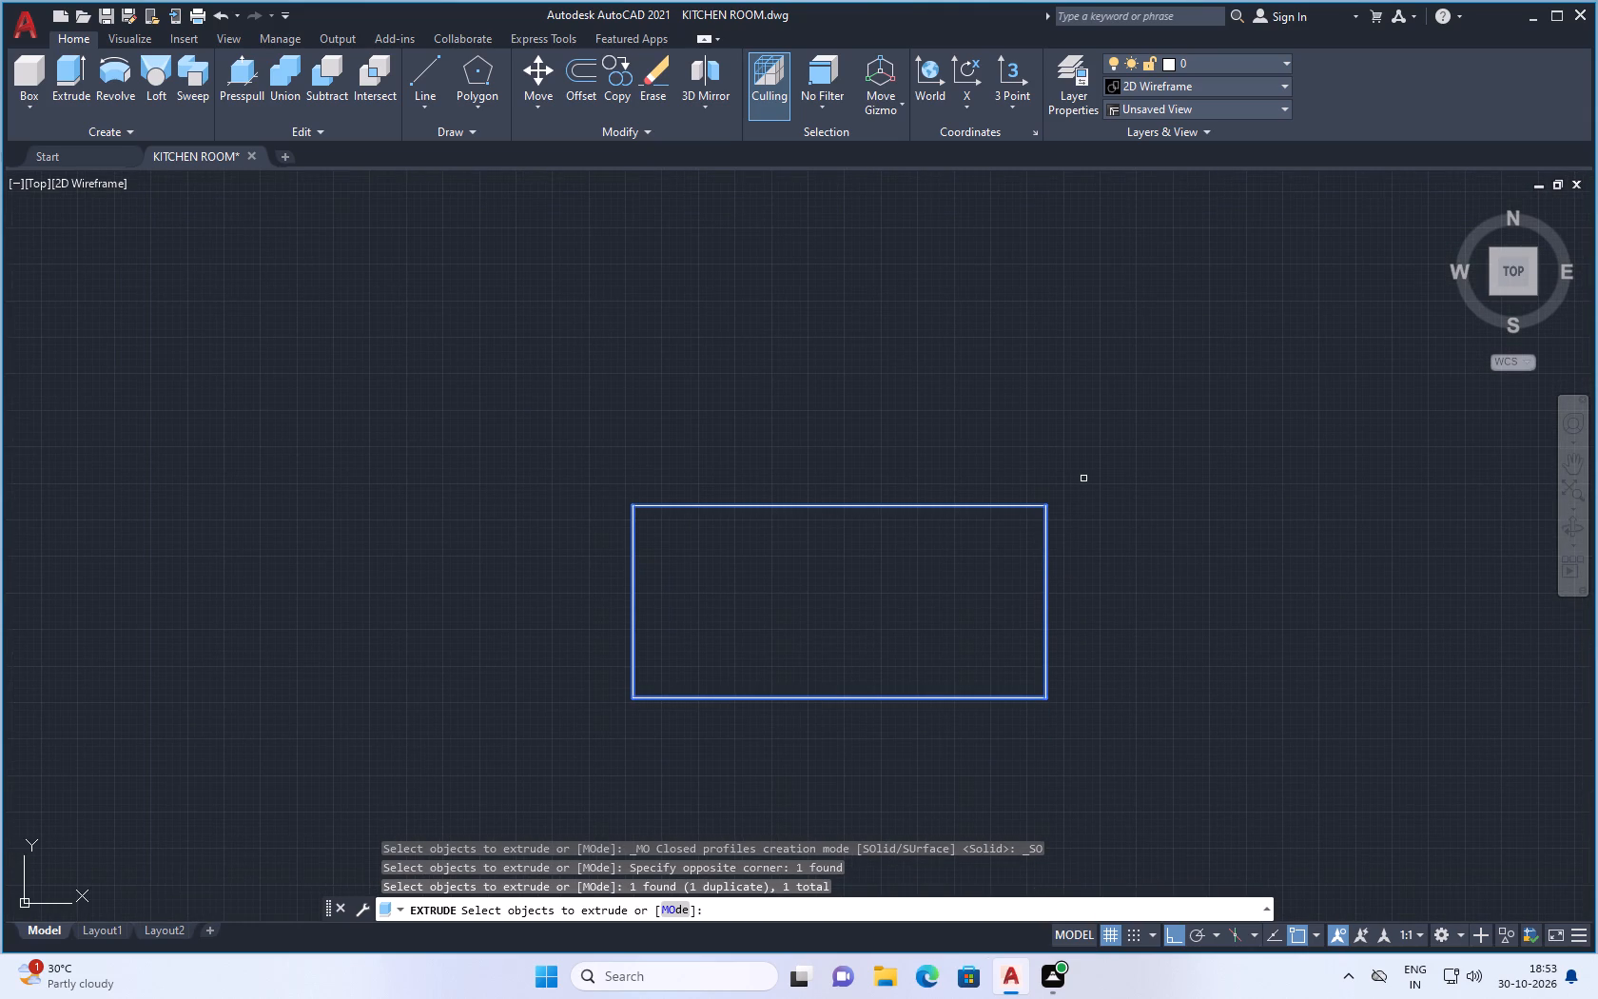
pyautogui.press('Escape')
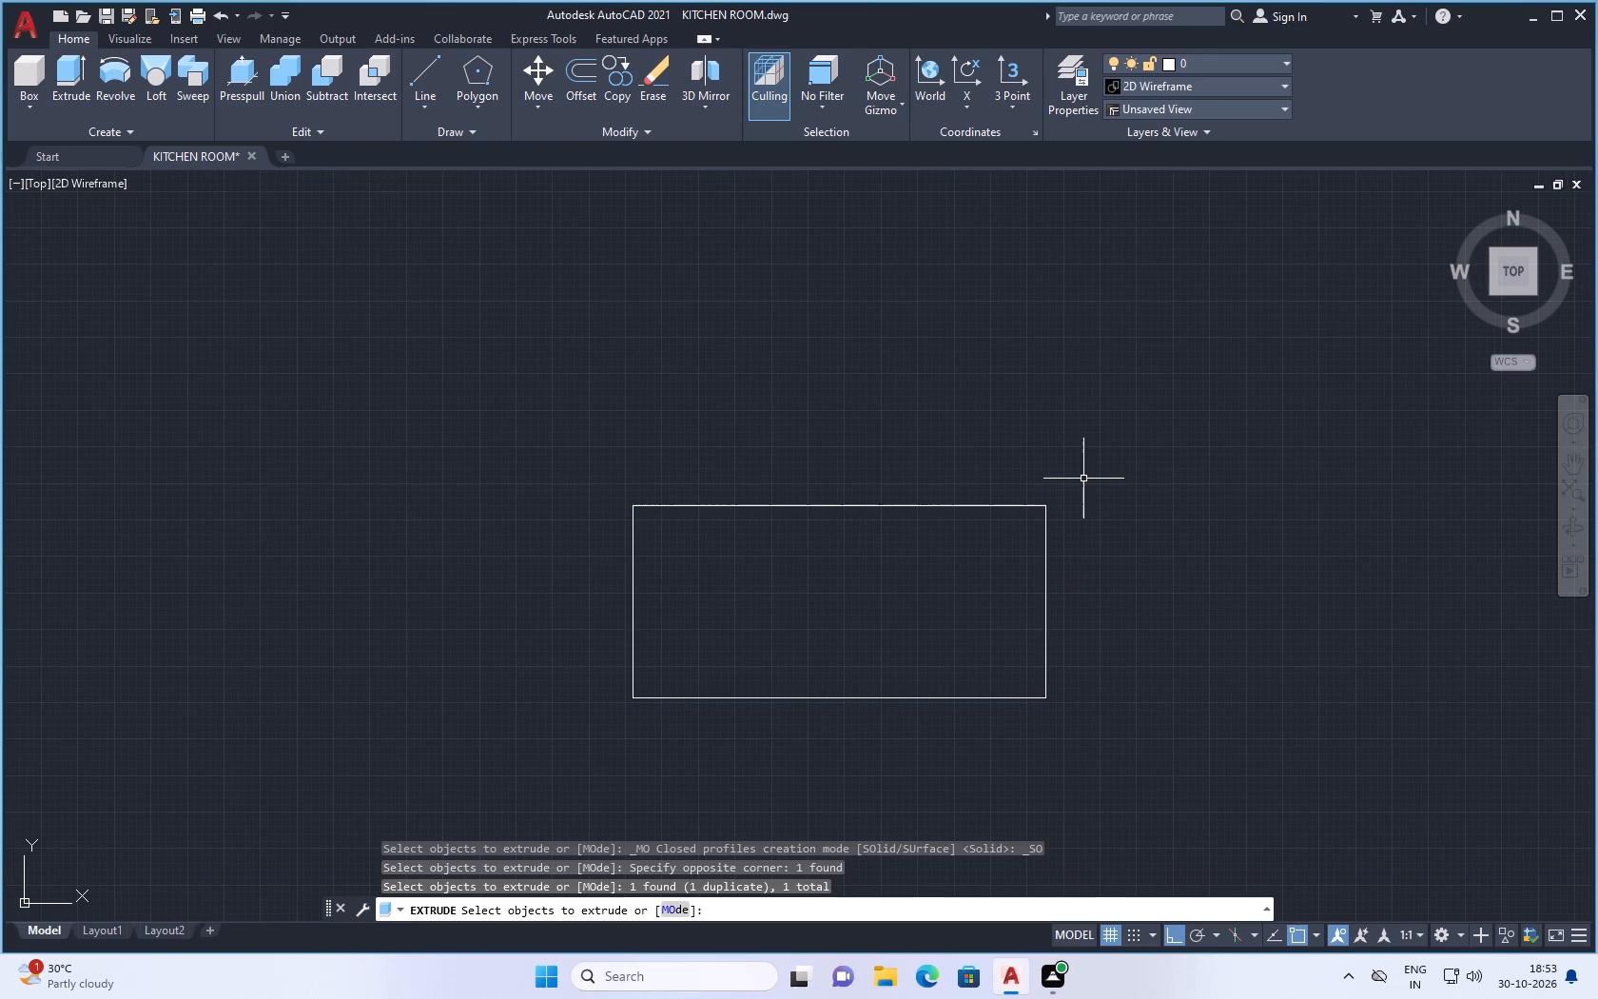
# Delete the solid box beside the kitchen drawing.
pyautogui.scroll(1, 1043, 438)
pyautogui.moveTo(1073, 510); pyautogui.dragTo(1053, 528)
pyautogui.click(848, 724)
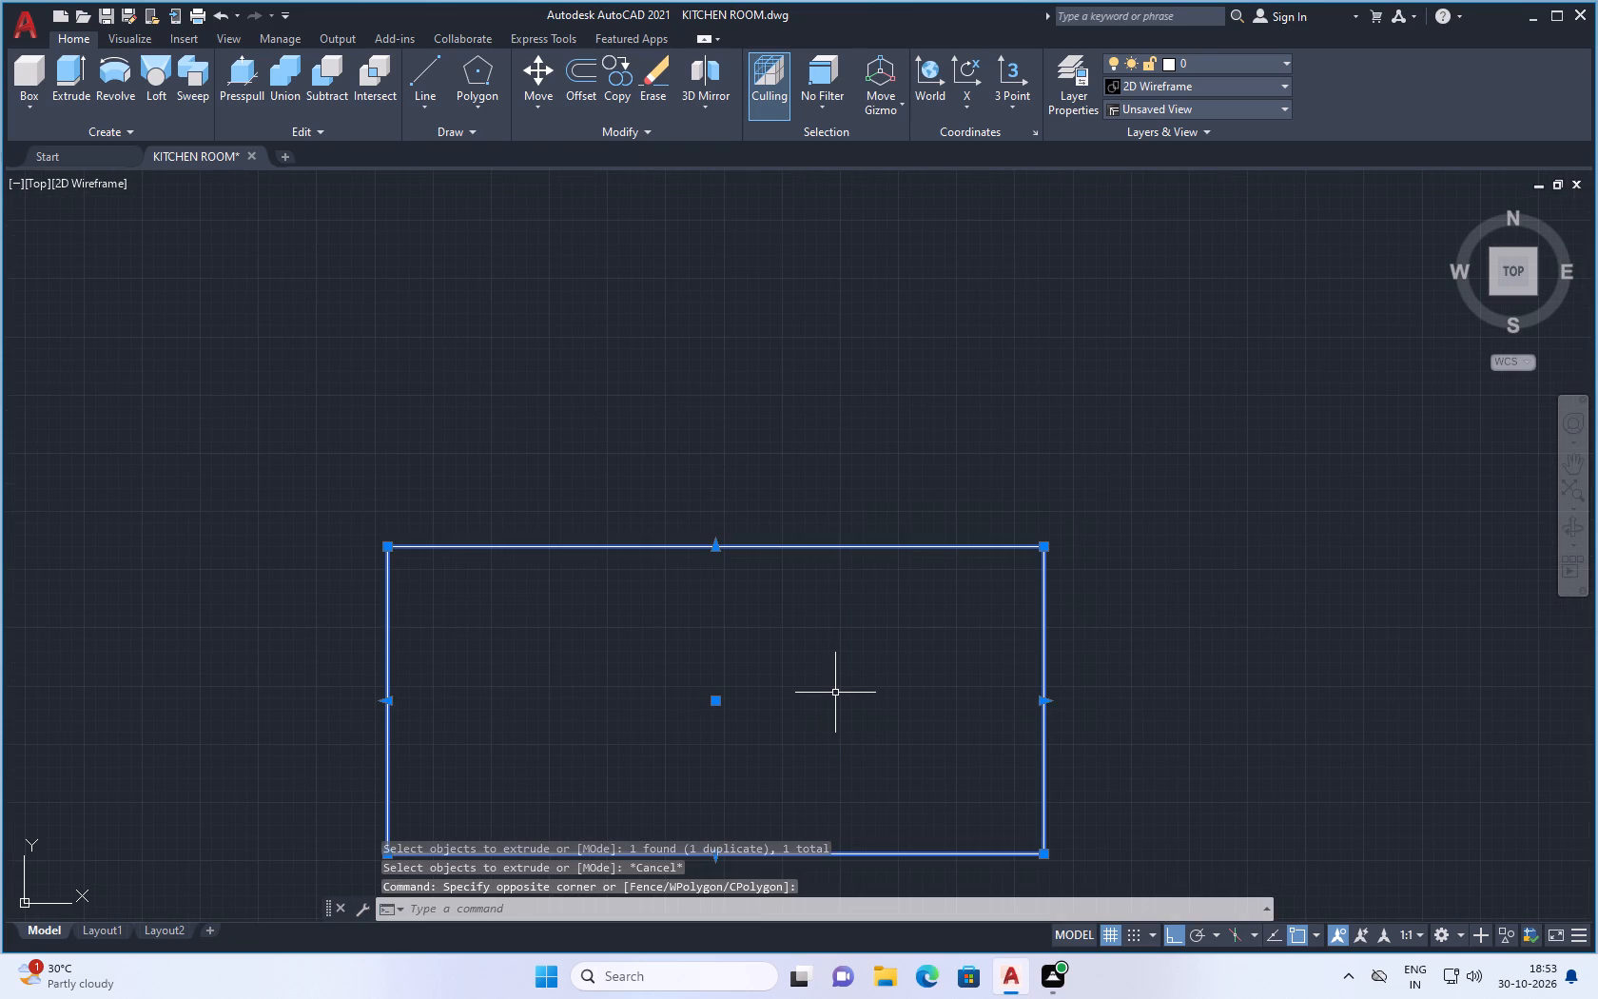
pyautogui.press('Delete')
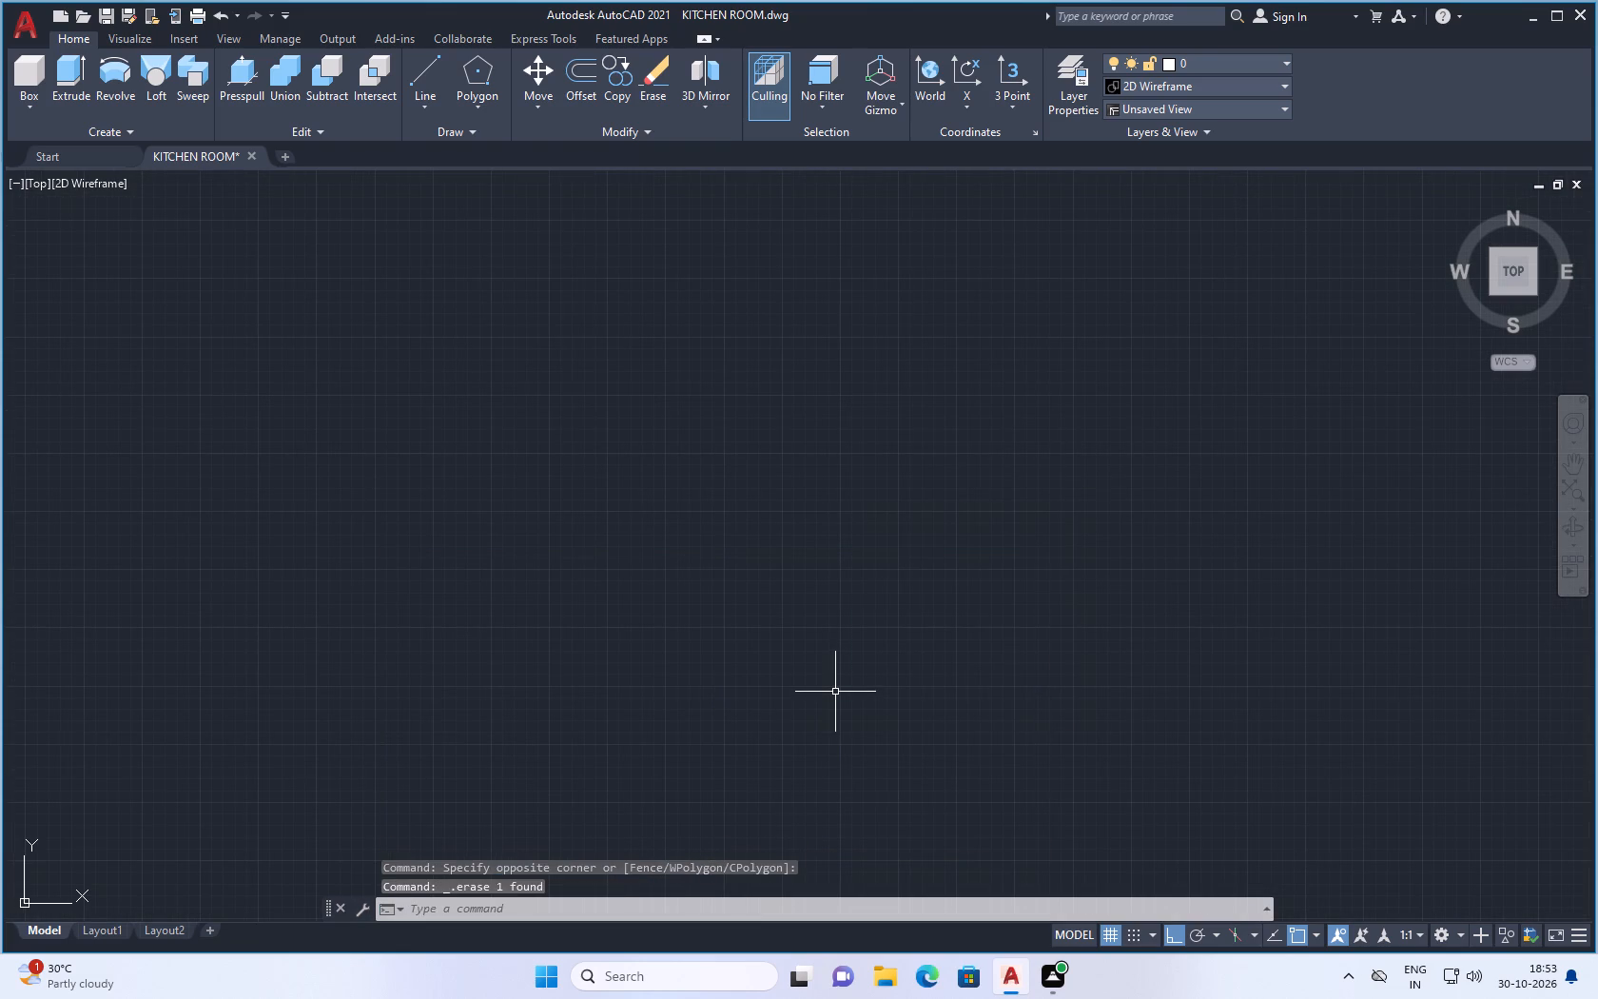
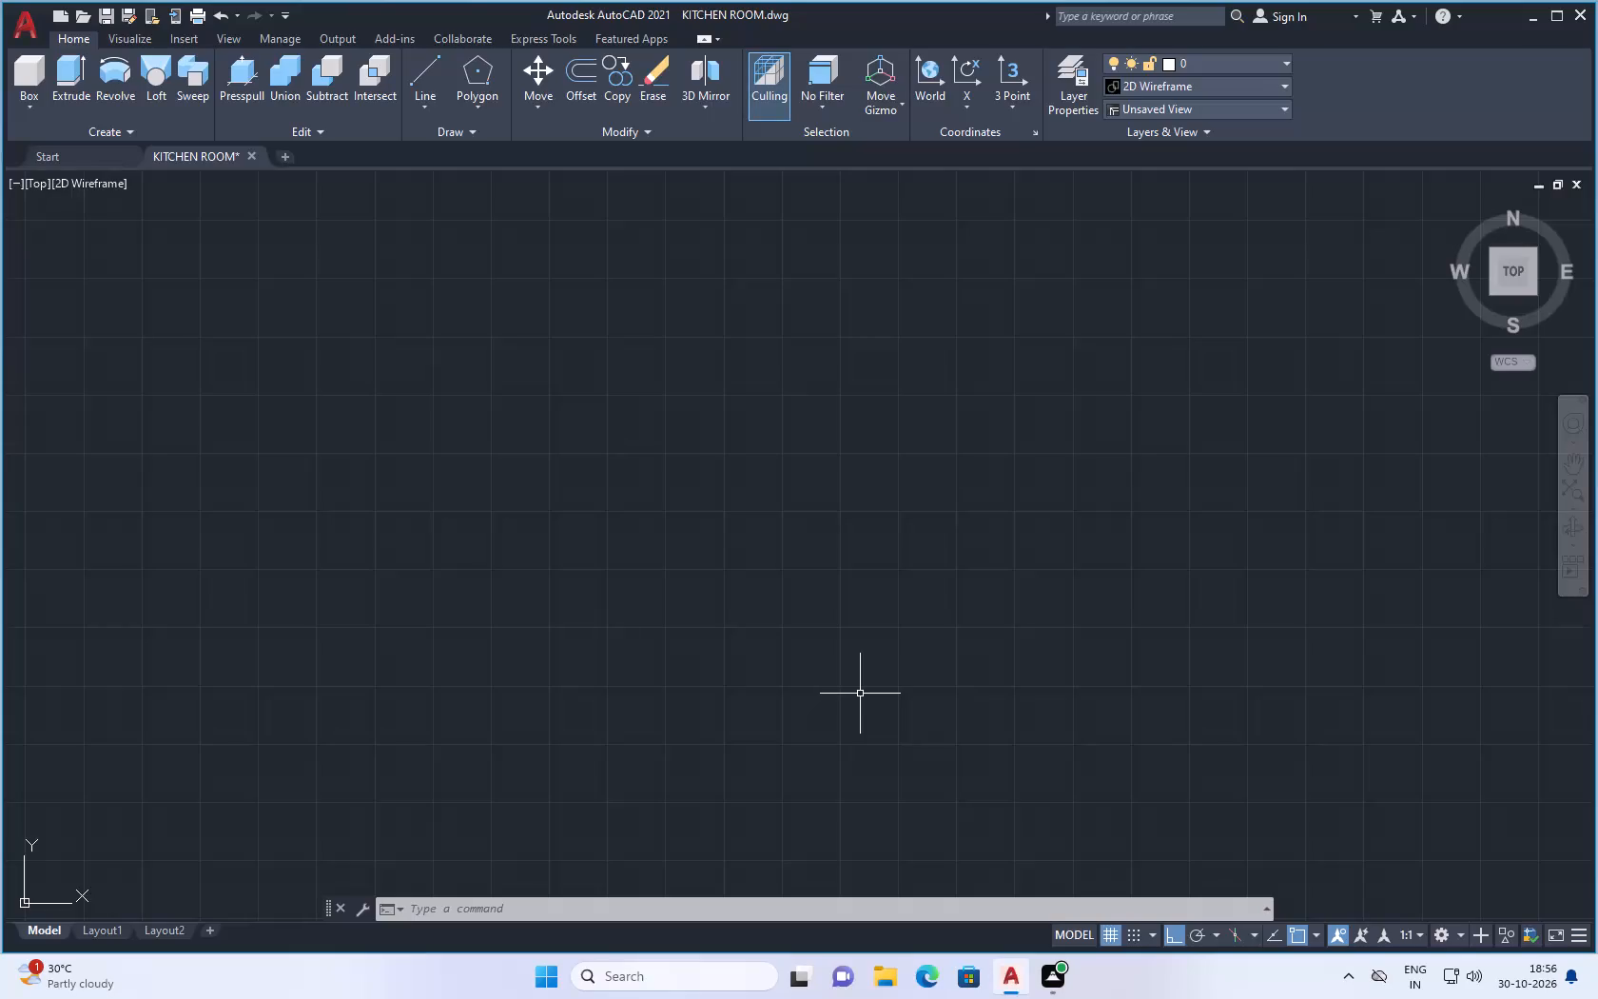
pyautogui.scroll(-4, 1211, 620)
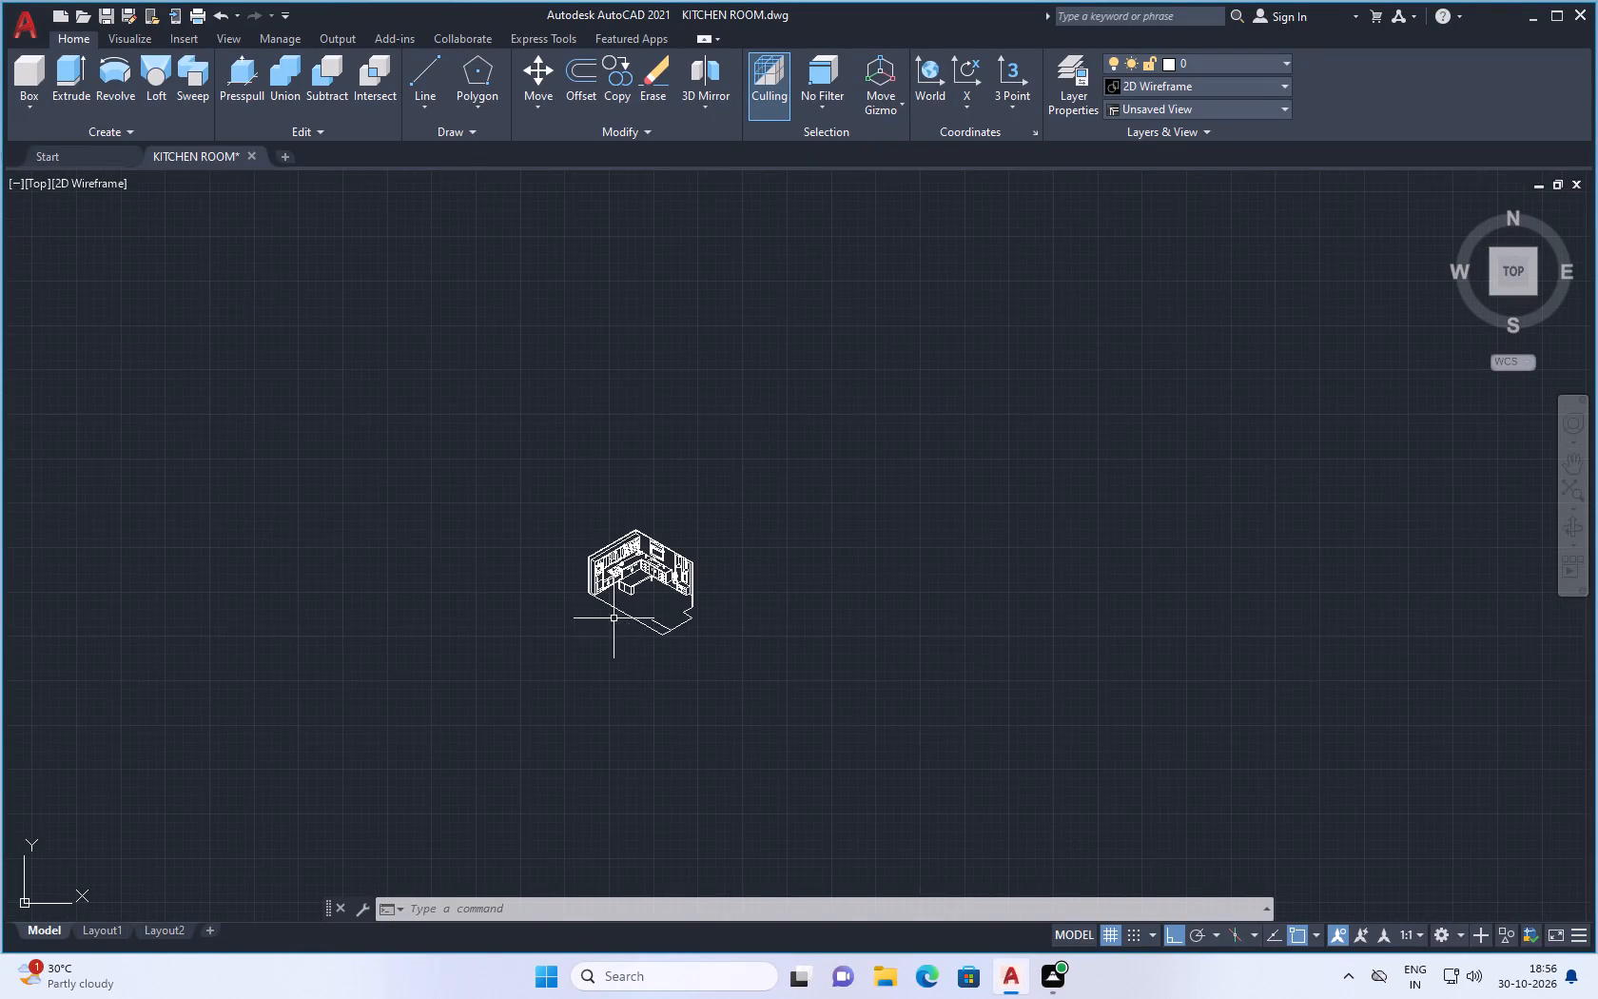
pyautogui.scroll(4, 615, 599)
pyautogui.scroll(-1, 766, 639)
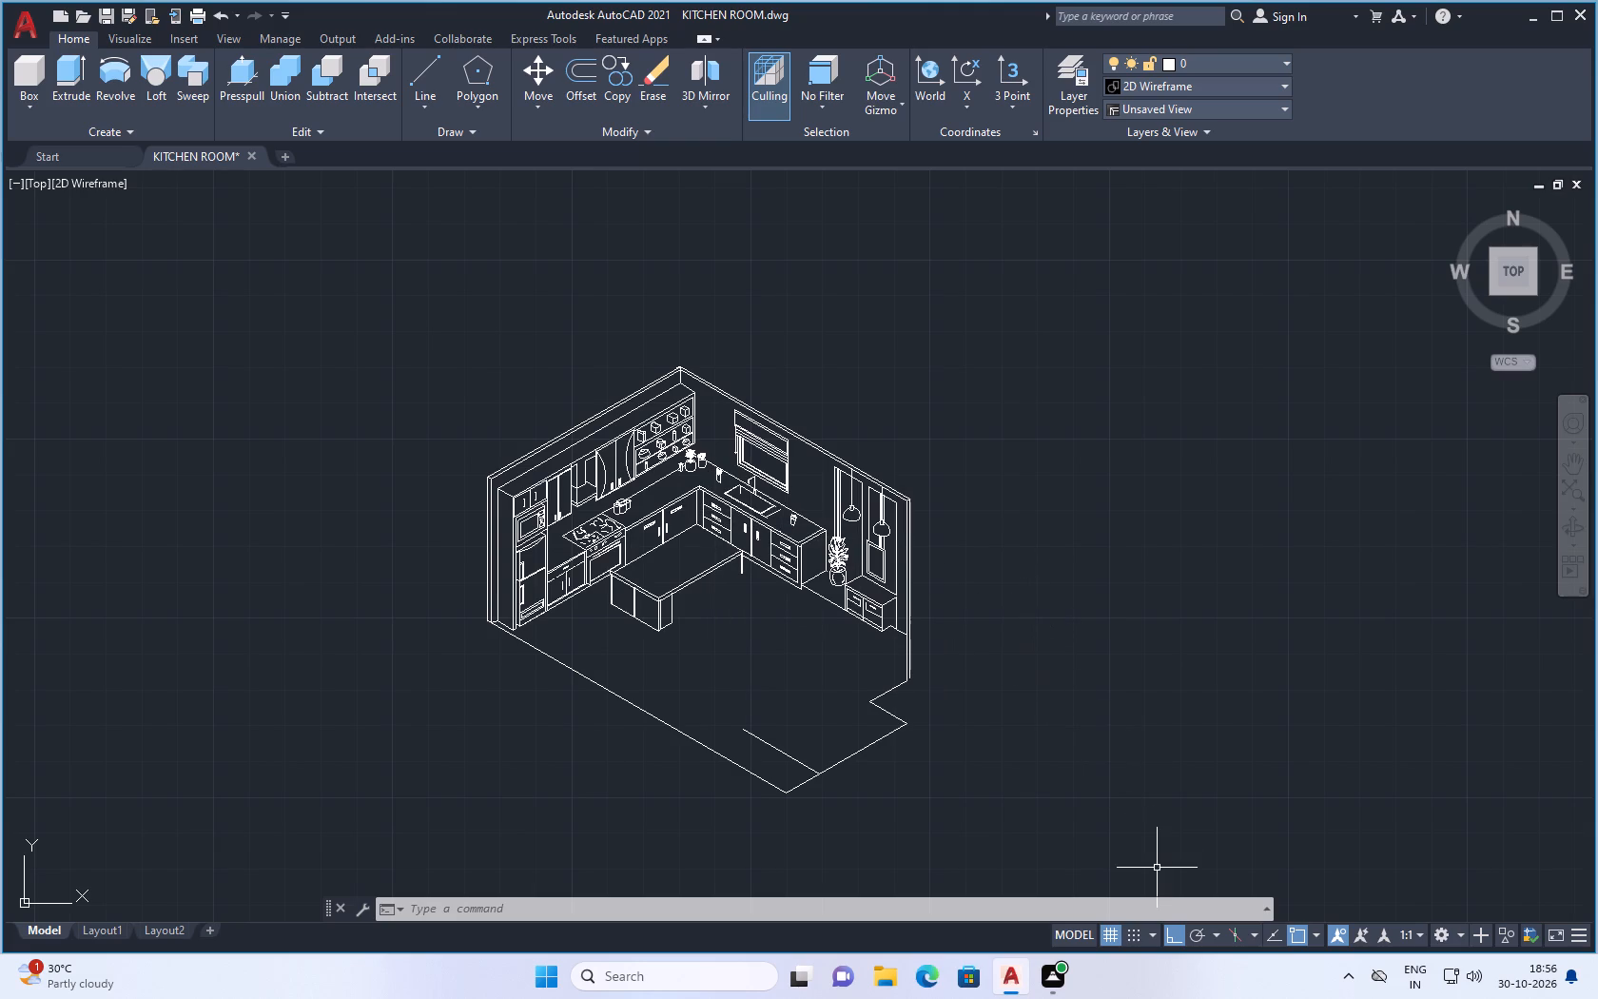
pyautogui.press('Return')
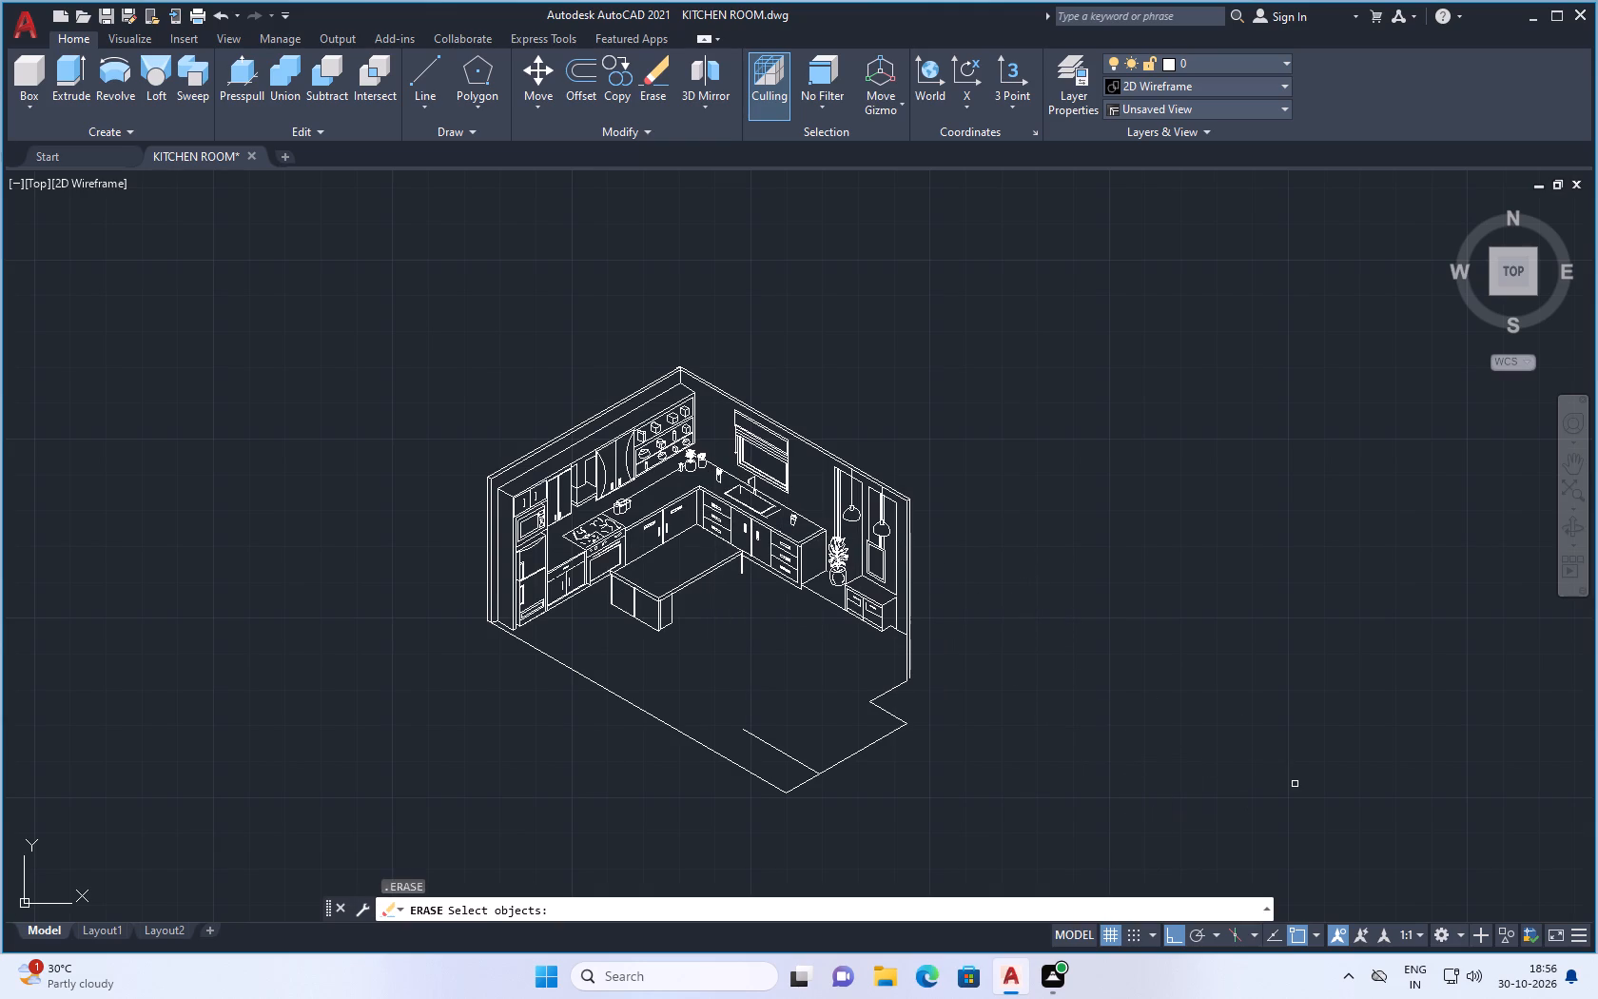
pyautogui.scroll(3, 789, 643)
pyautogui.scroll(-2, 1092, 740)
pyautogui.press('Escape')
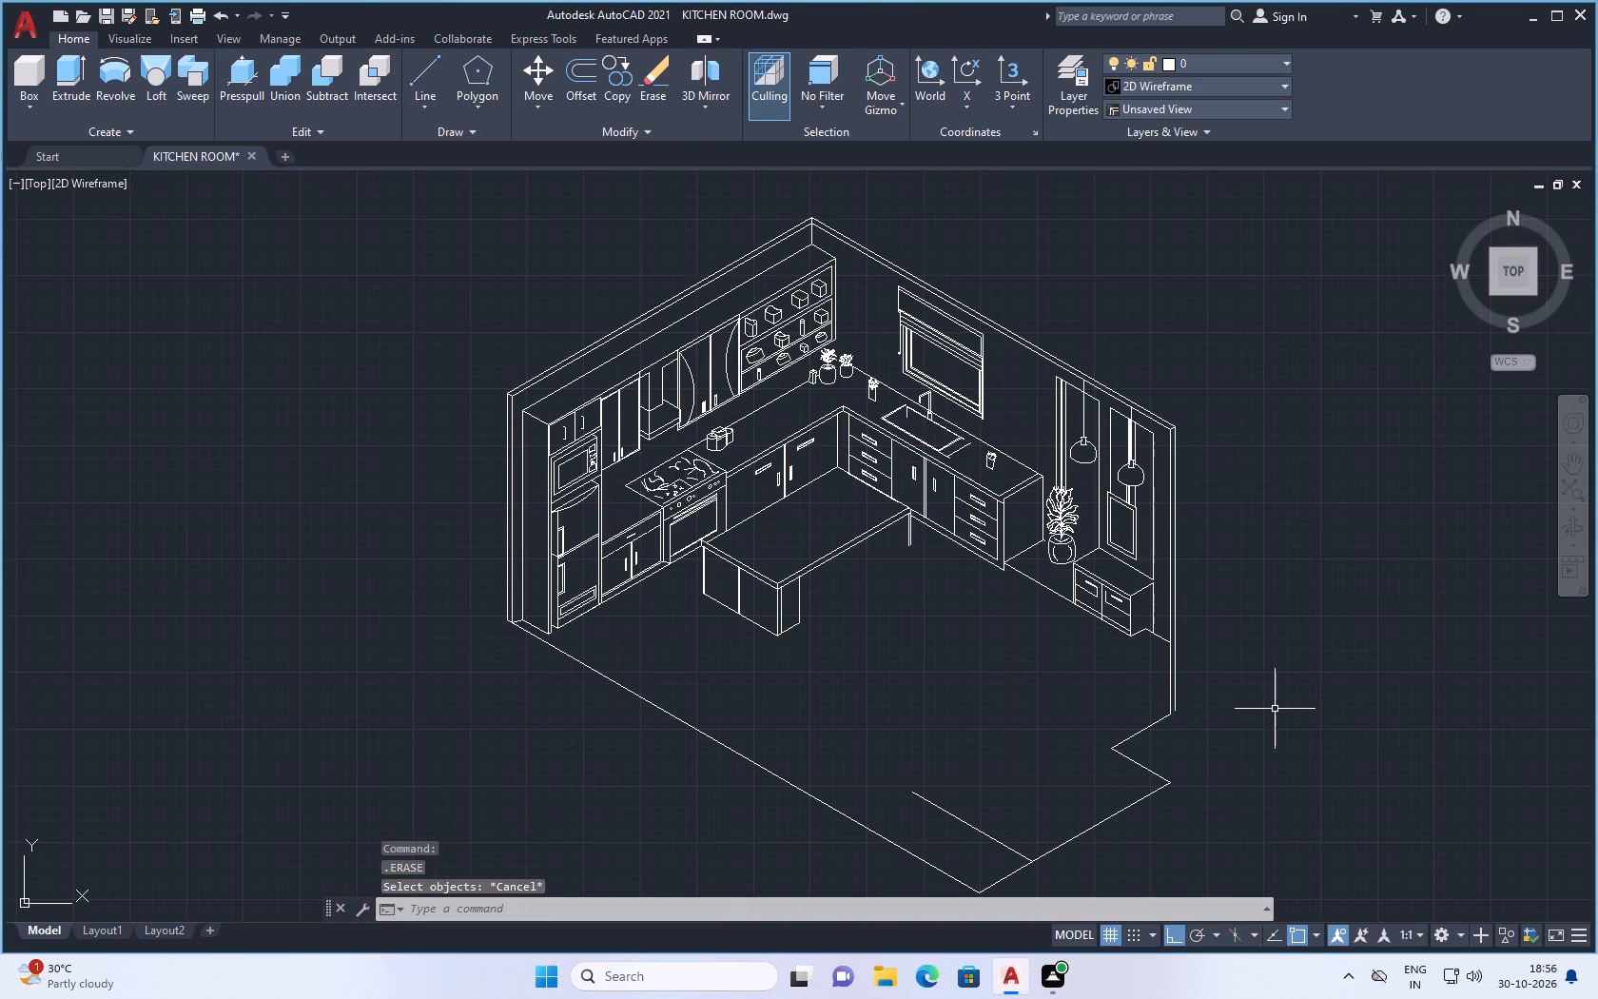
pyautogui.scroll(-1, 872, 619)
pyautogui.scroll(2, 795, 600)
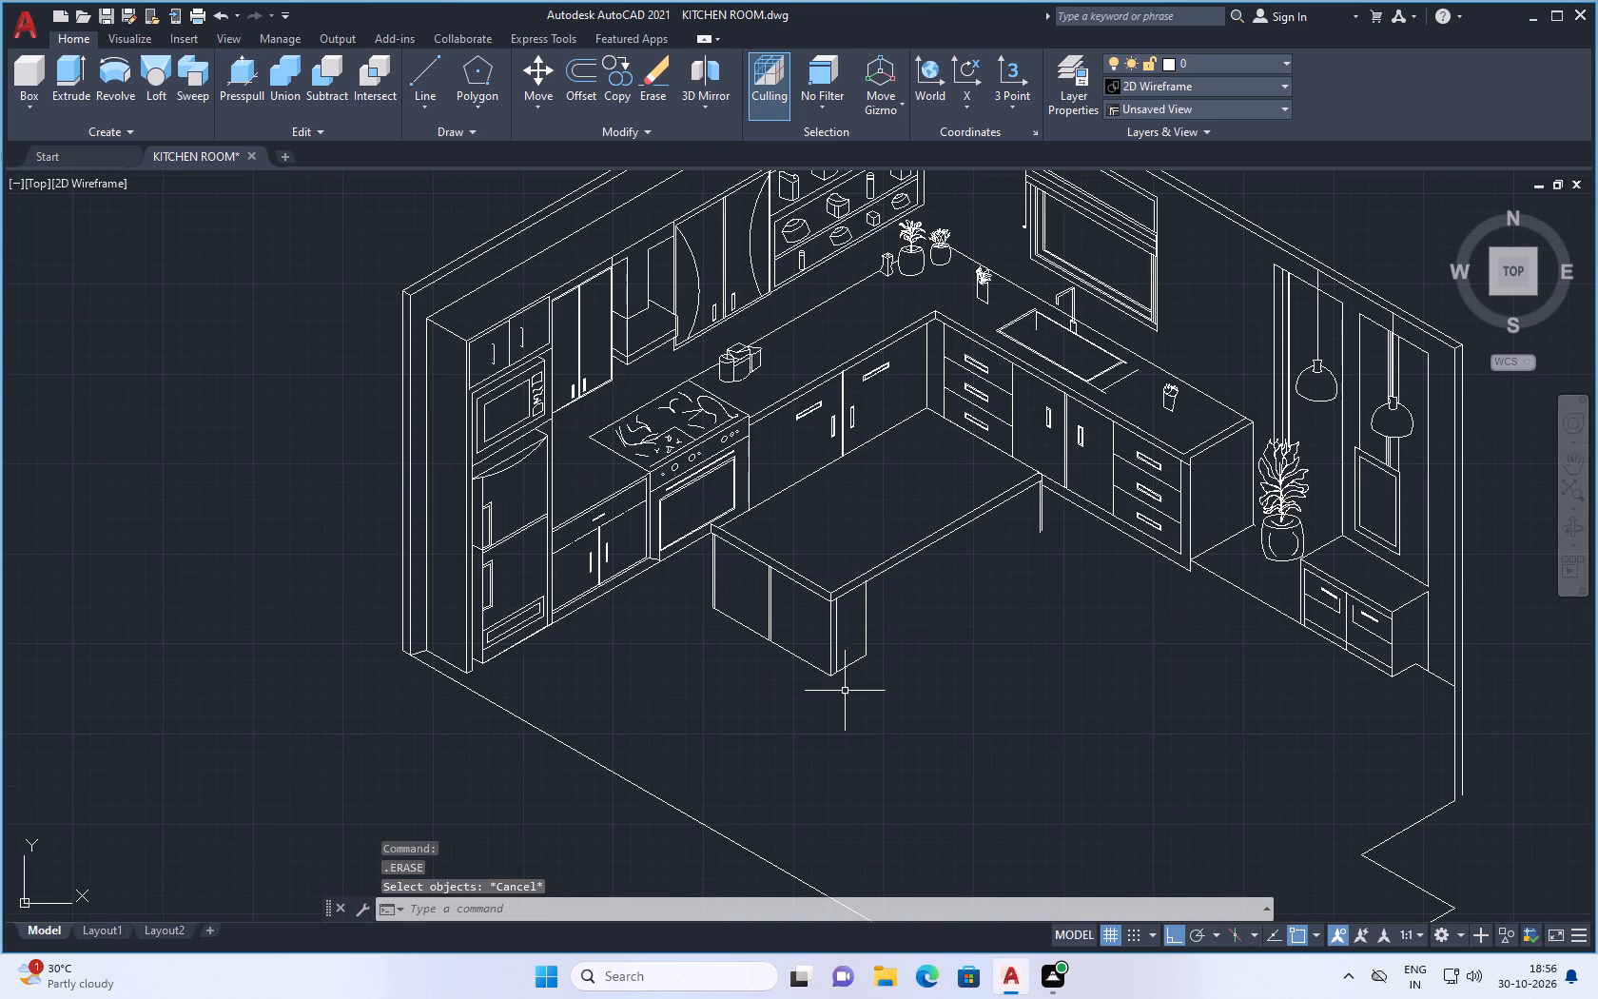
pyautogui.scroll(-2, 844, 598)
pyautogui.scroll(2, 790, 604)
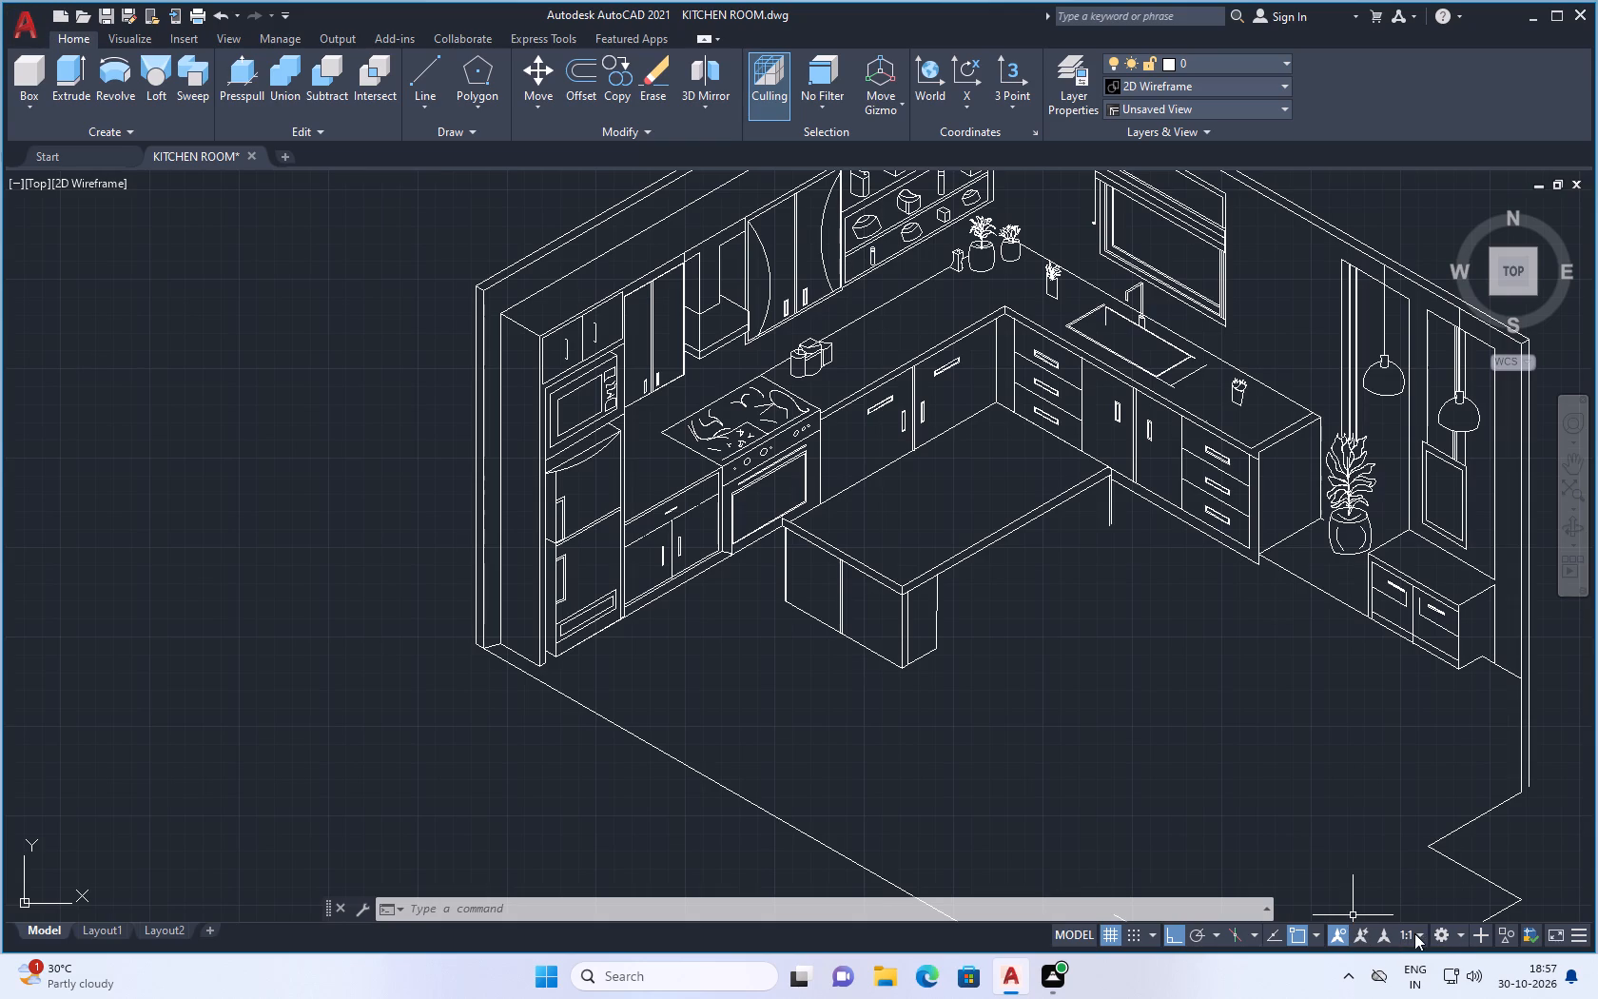
# Switch the workspace to Drafting & Annotation.
pyautogui.click(1452, 933)
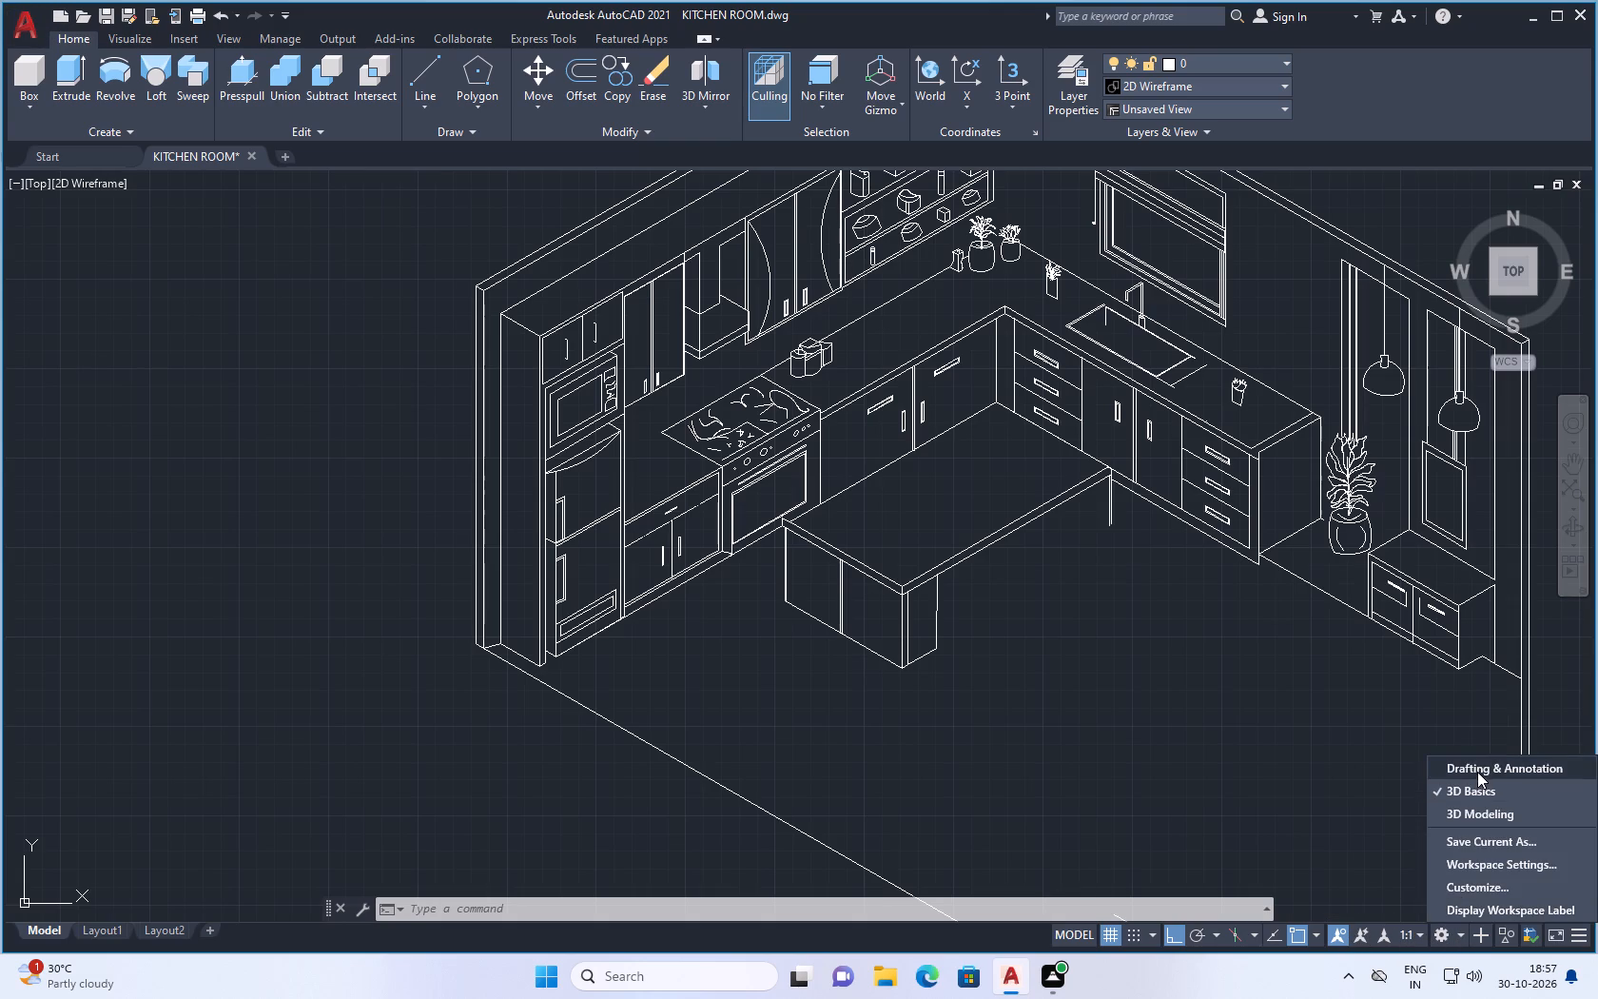
pyautogui.click(1480, 771)
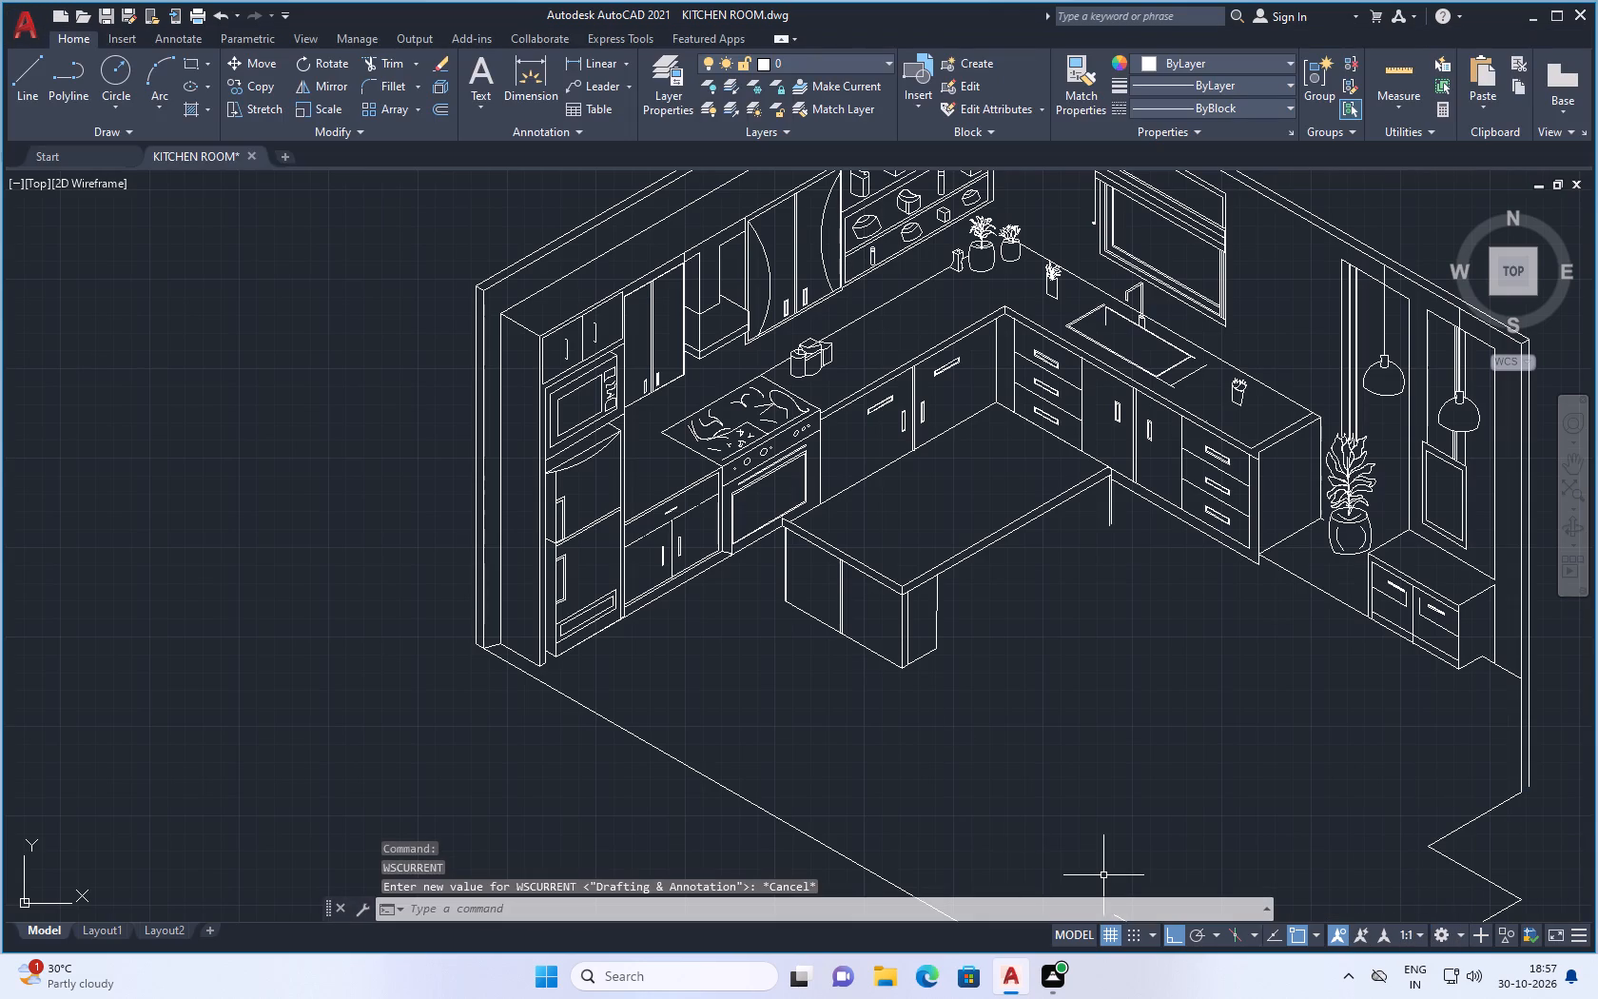
# With isometric drafting on, draw a three-sided open outline on the island tabletop, using isoplane Left, then Top, with its long side about 38 units.
pyautogui.click(1232, 936)
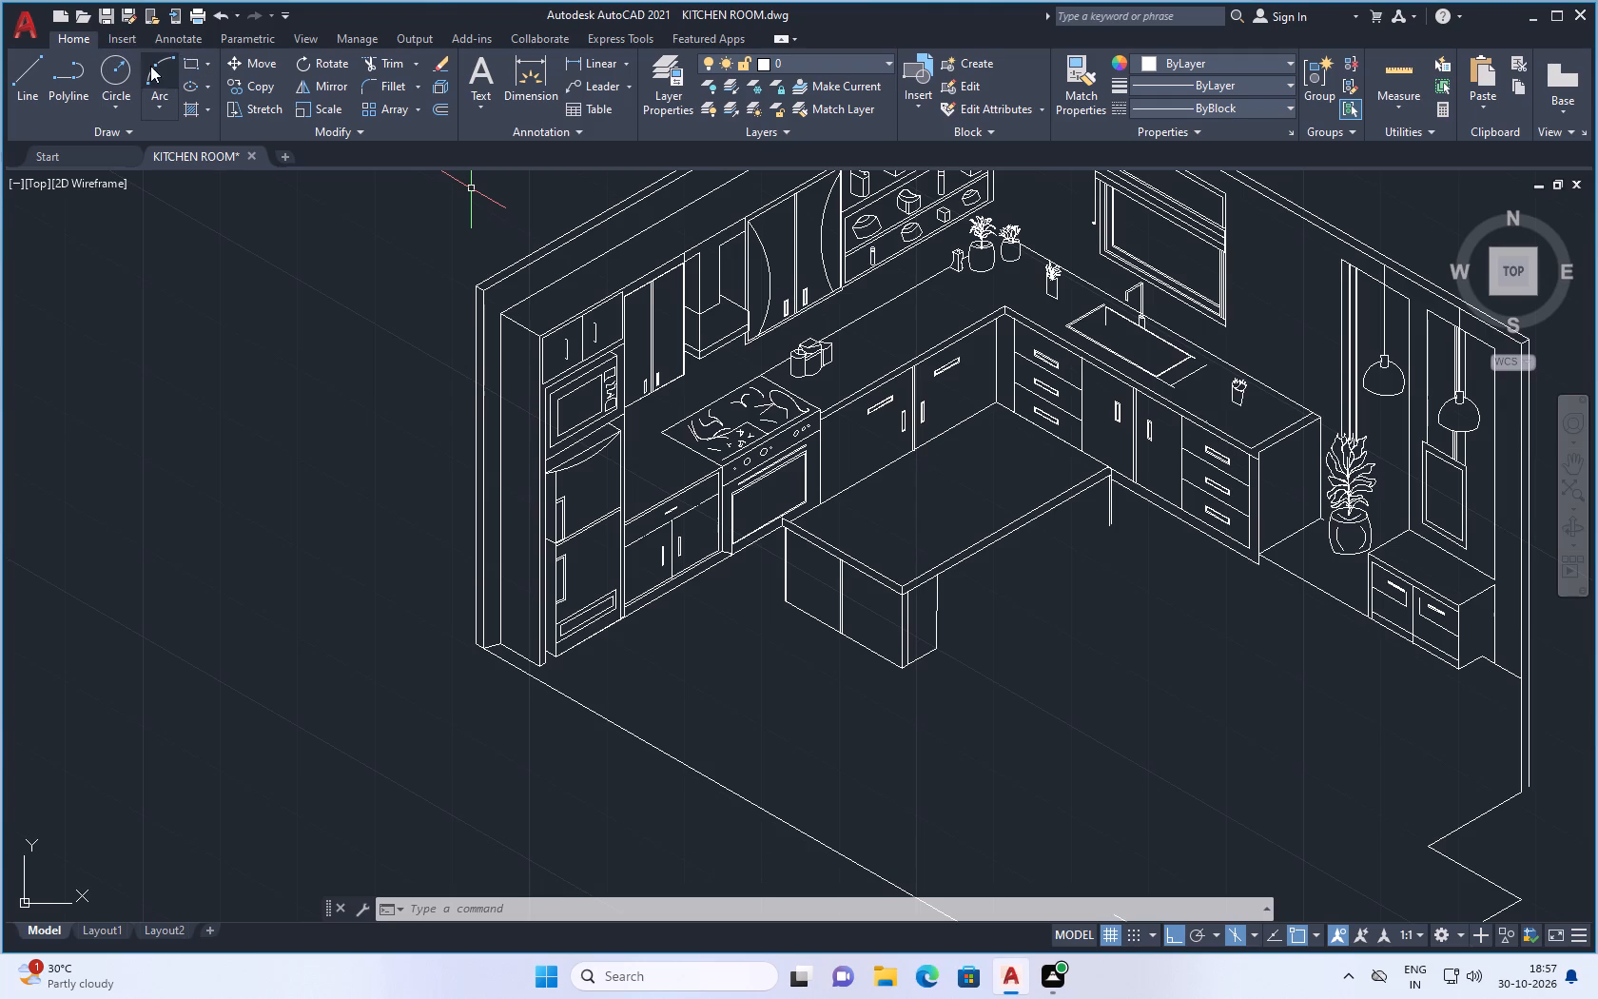
pyautogui.click(26, 69)
pyautogui.scroll(2, 936, 522)
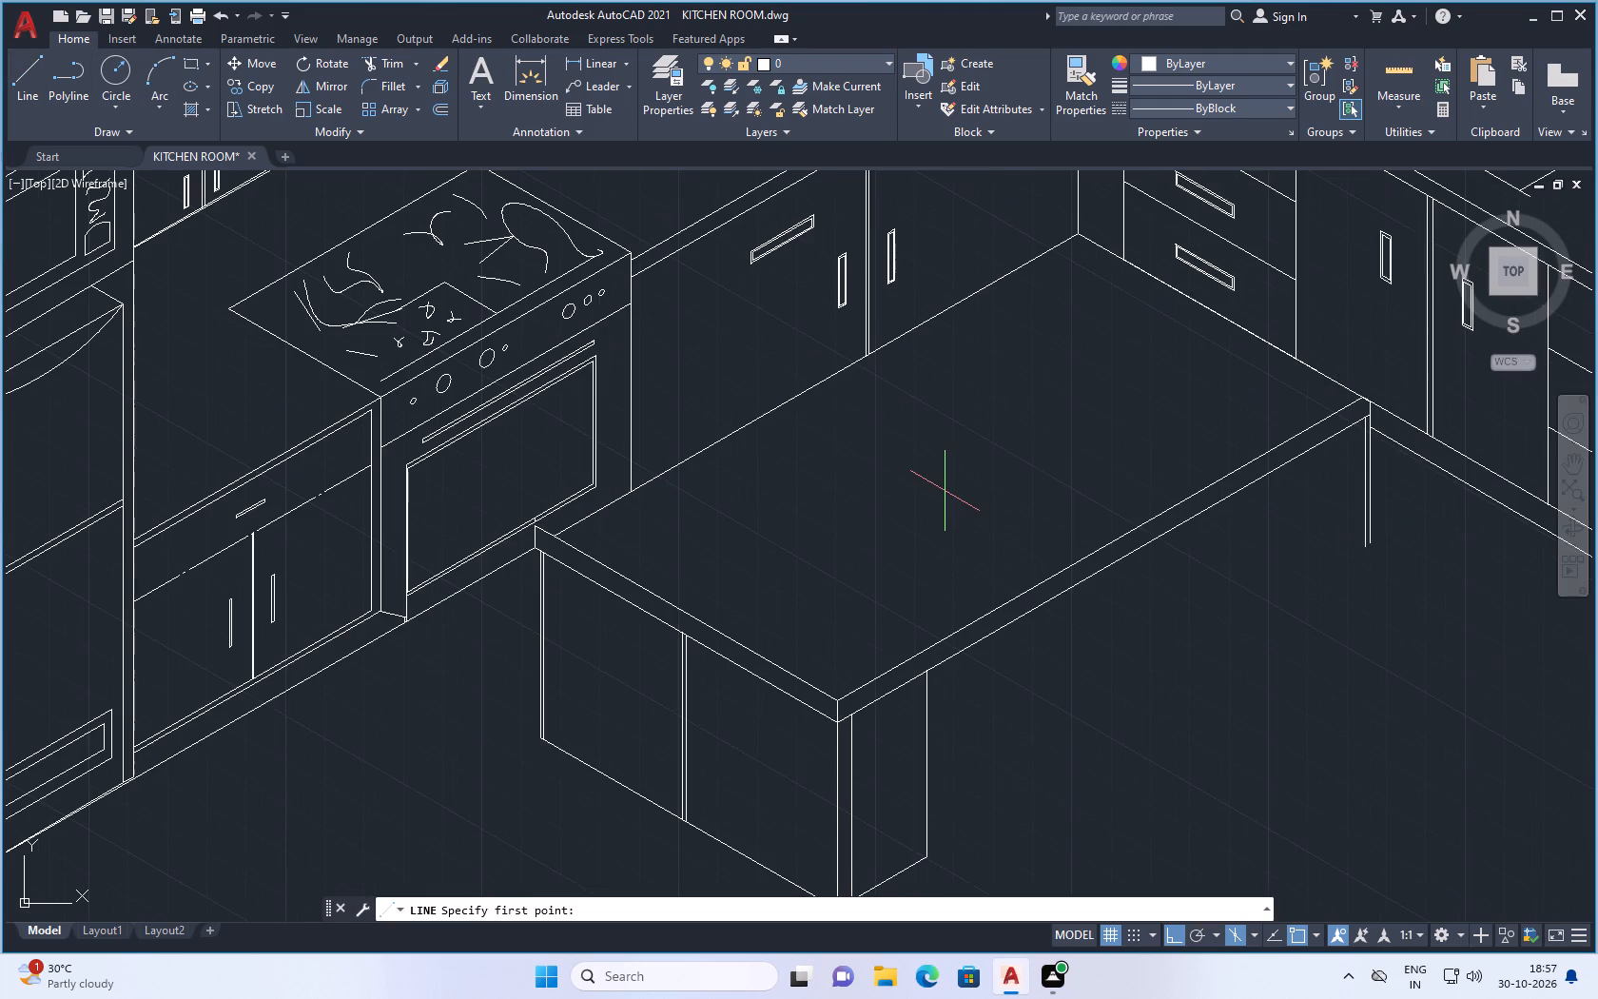
pyautogui.click(802, 499)
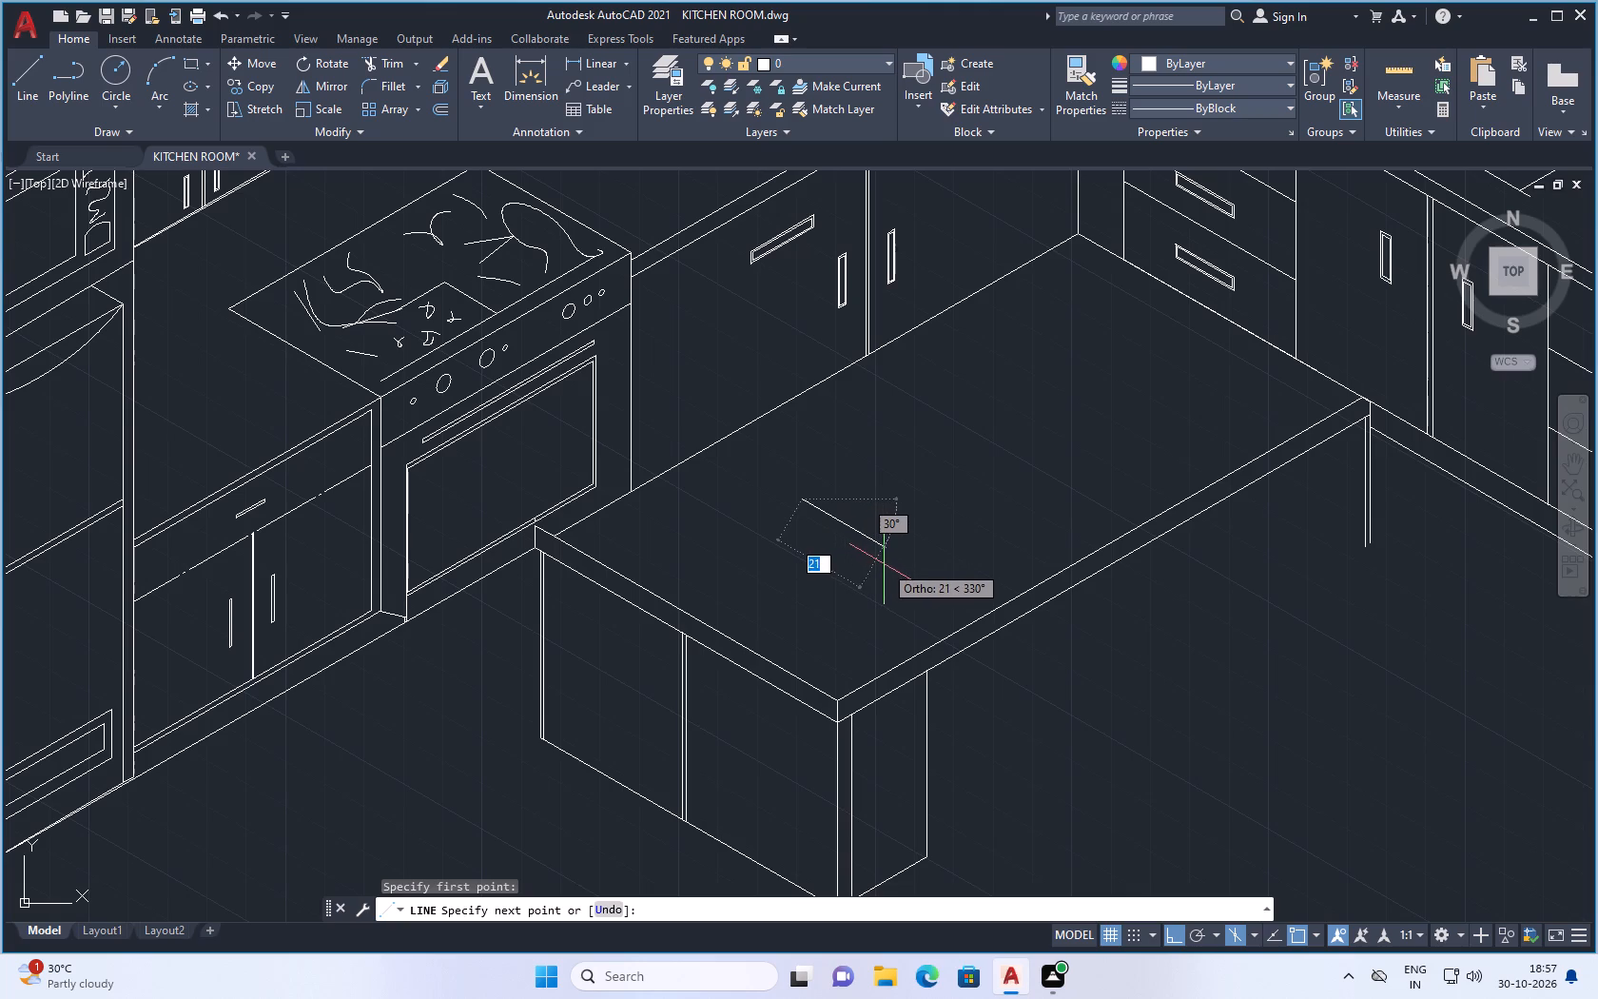
pyautogui.click(894, 572)
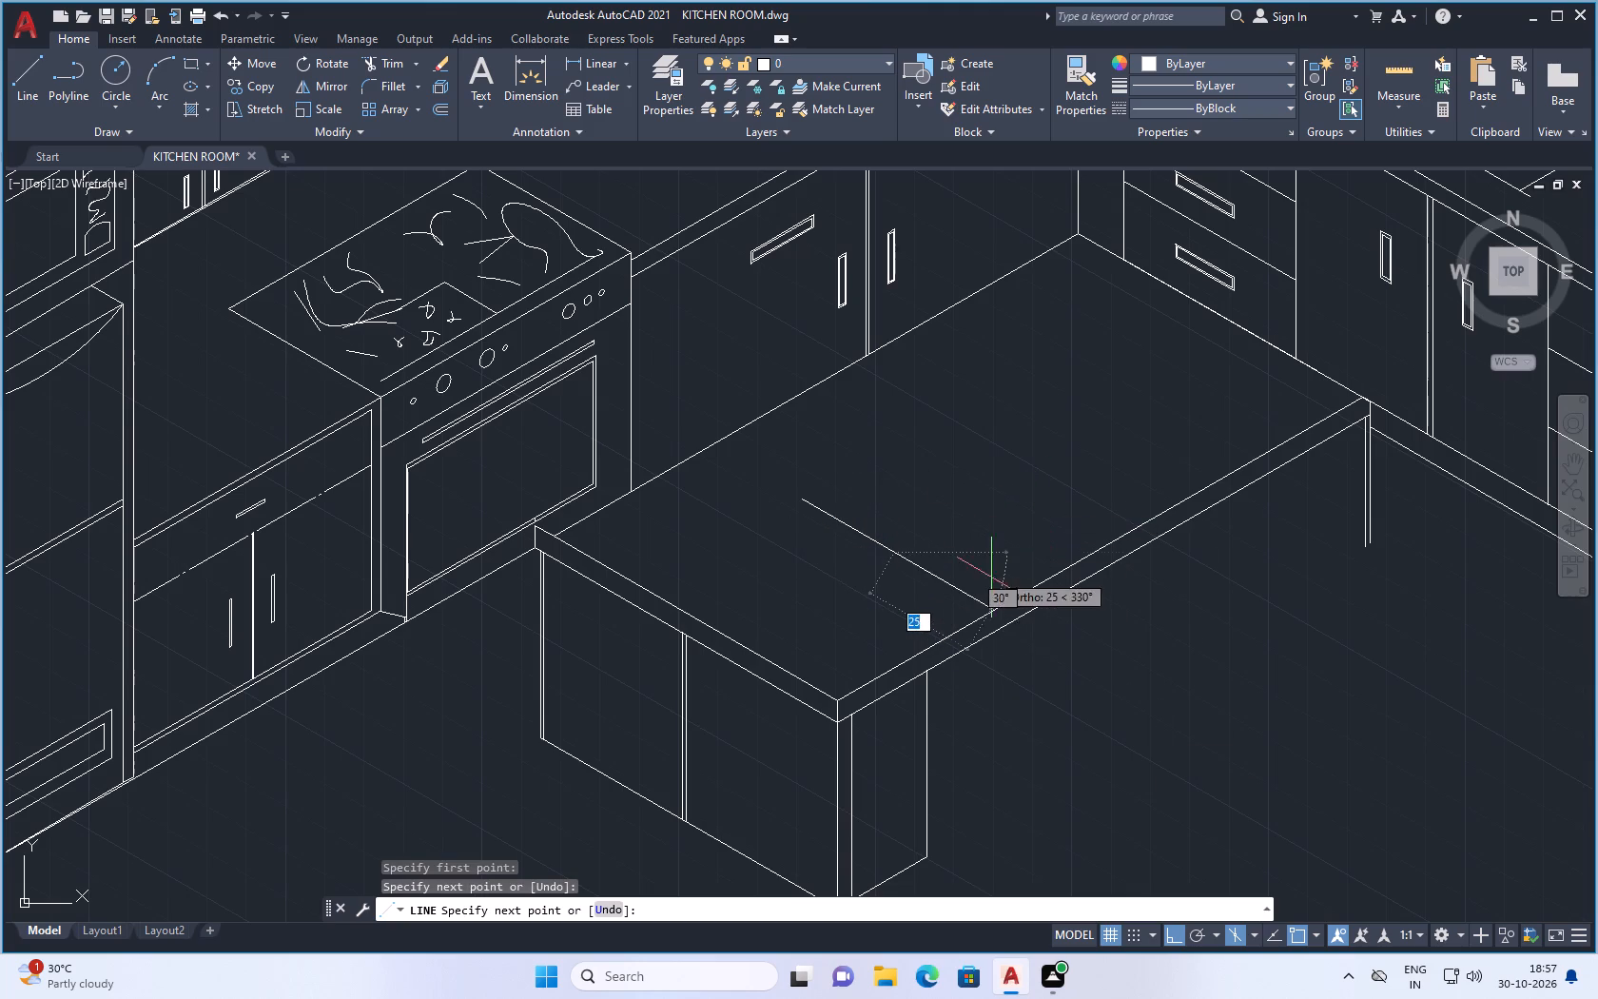
pyautogui.click(1253, 932)
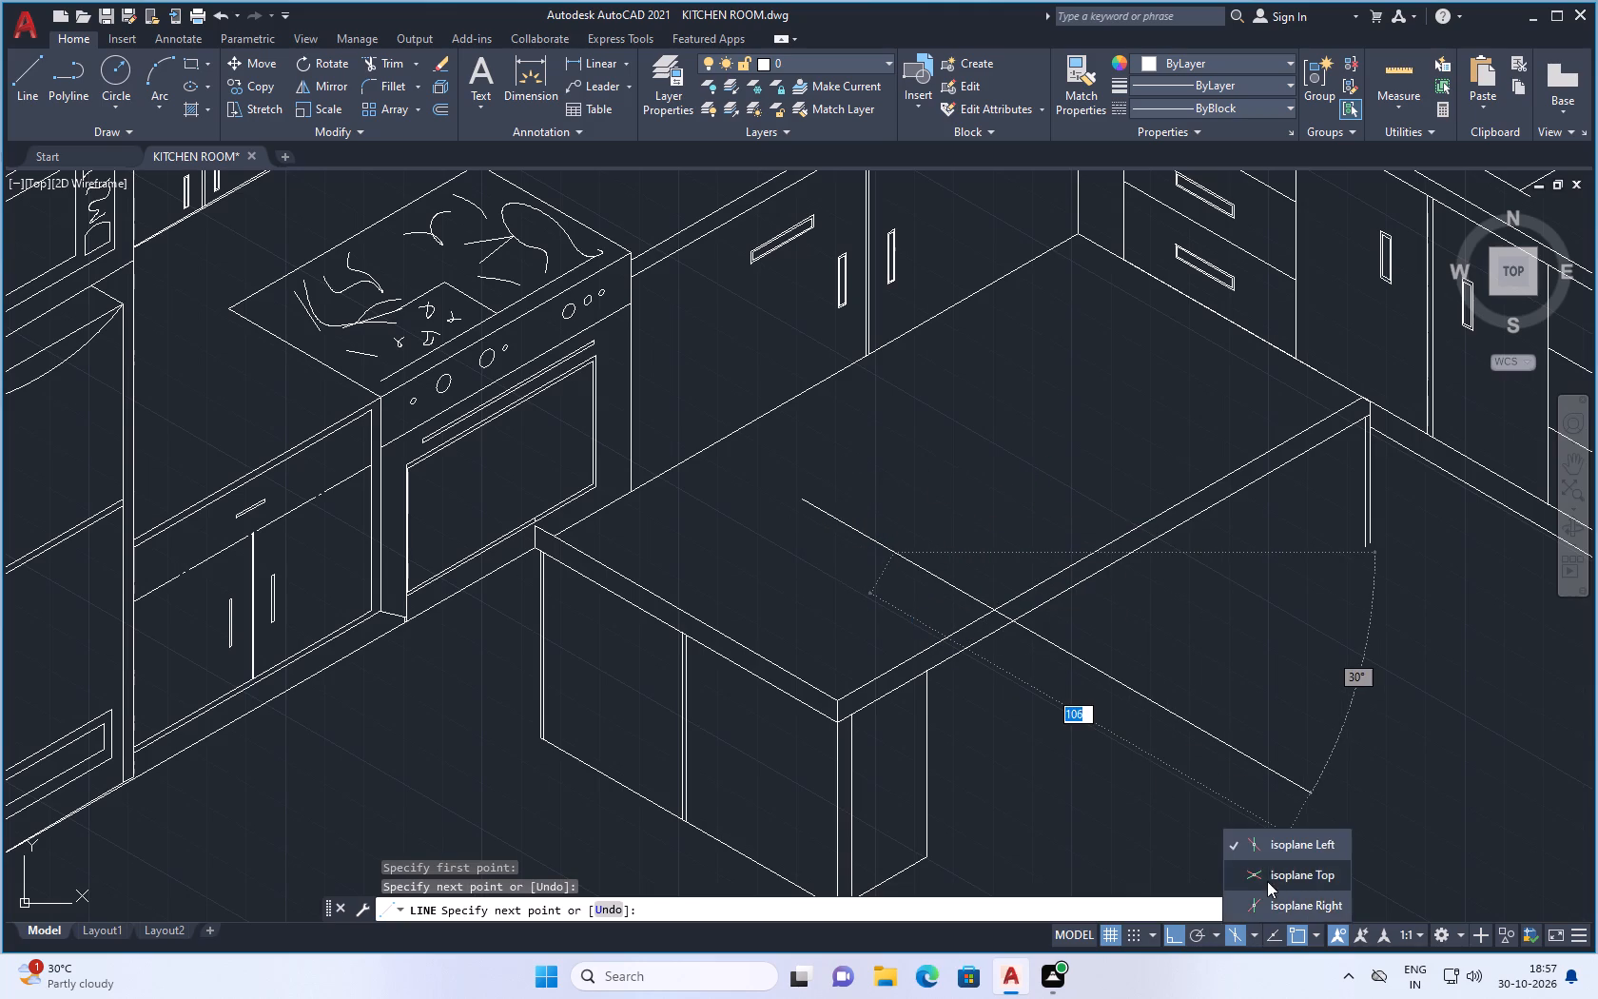
pyautogui.click(1270, 872)
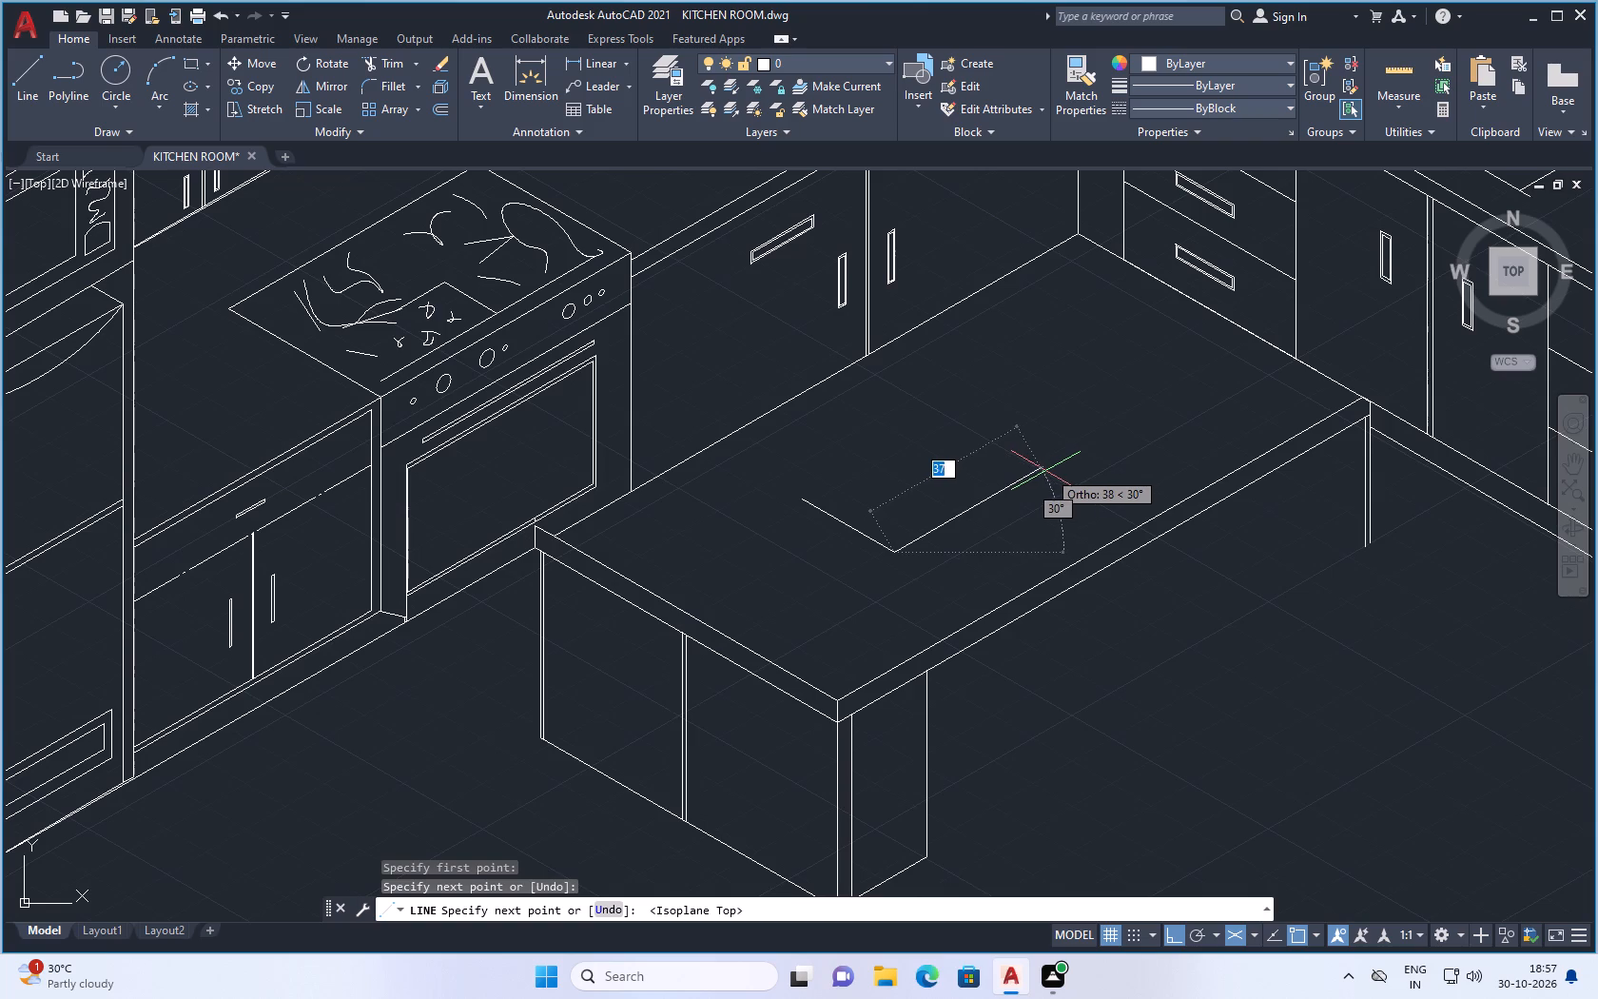
pyautogui.click(1045, 471)
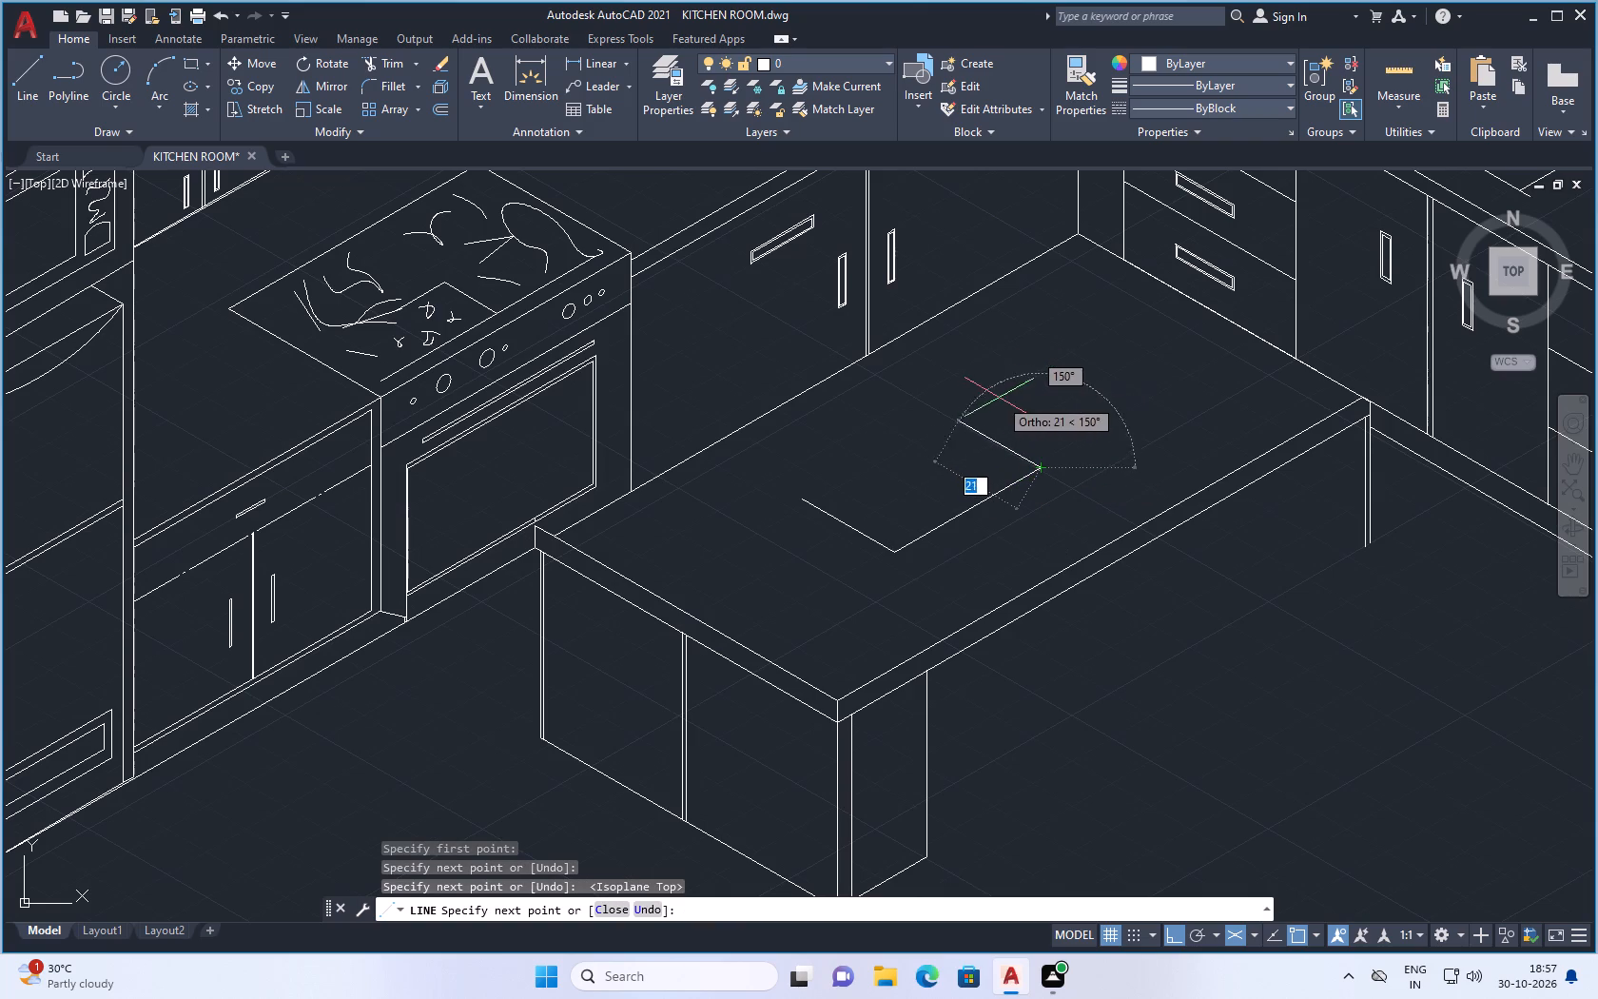
pyautogui.click(948, 395)
pyautogui.press('Escape')
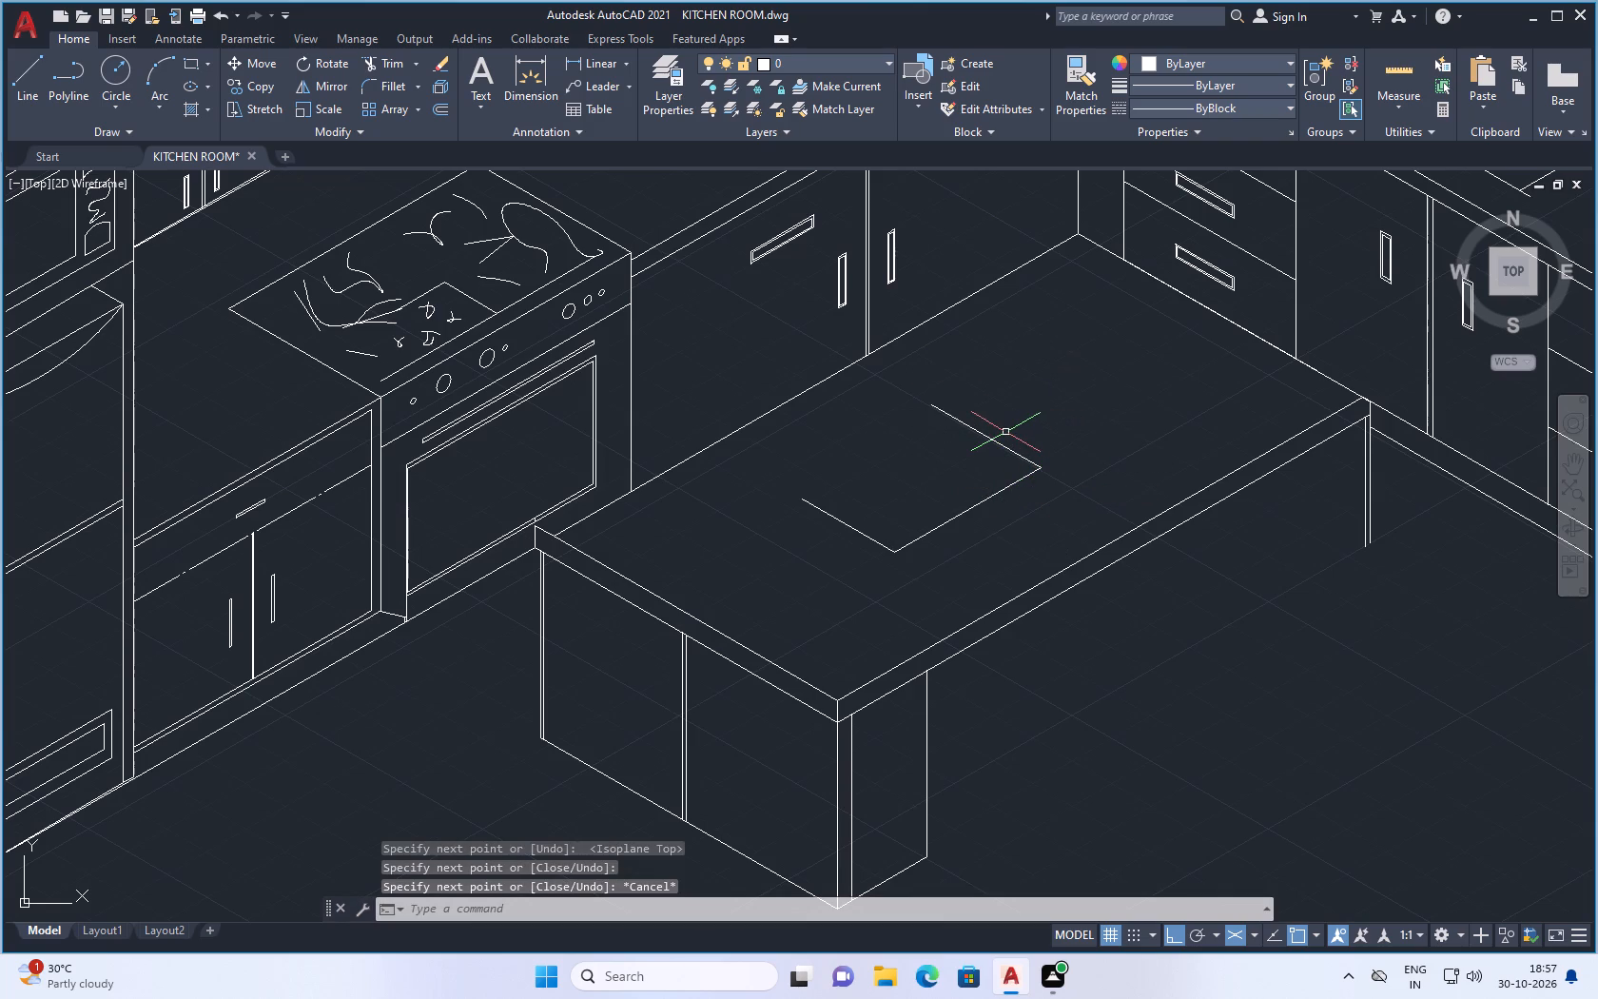
# In isoplane Left, draw a narrow upright face about 5 units high over the outline's near short side, closing it at the front corner.
pyautogui.press('space')
pyautogui.click(803, 493)
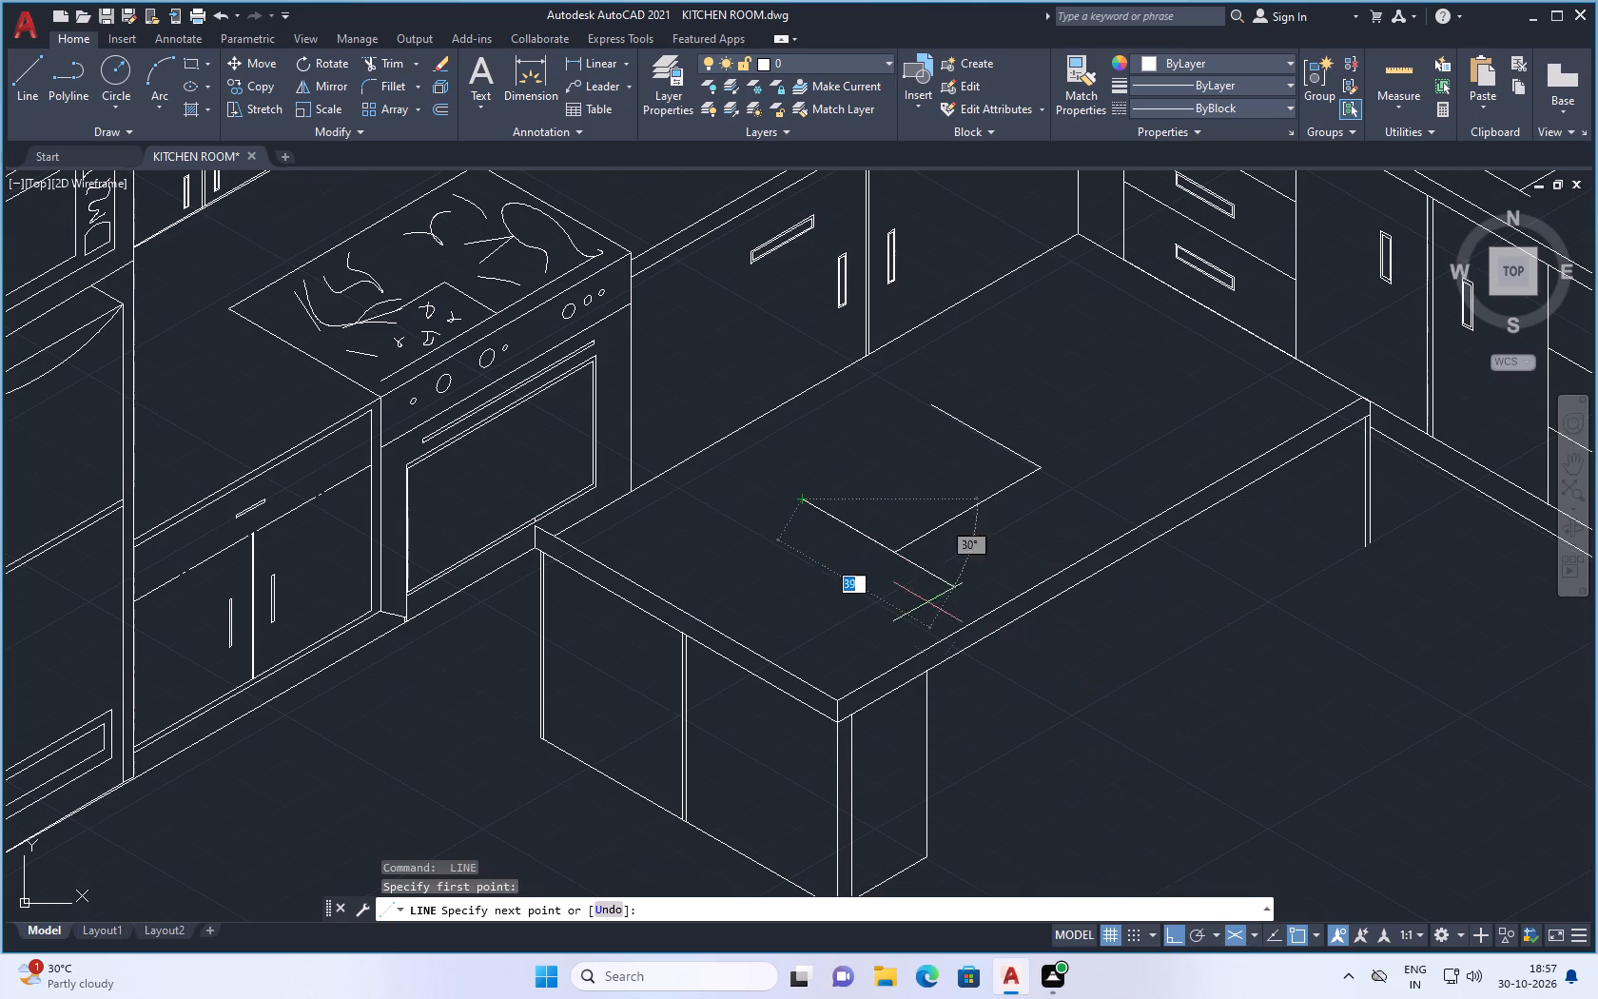
pyautogui.click(1249, 930)
pyautogui.click(1250, 843)
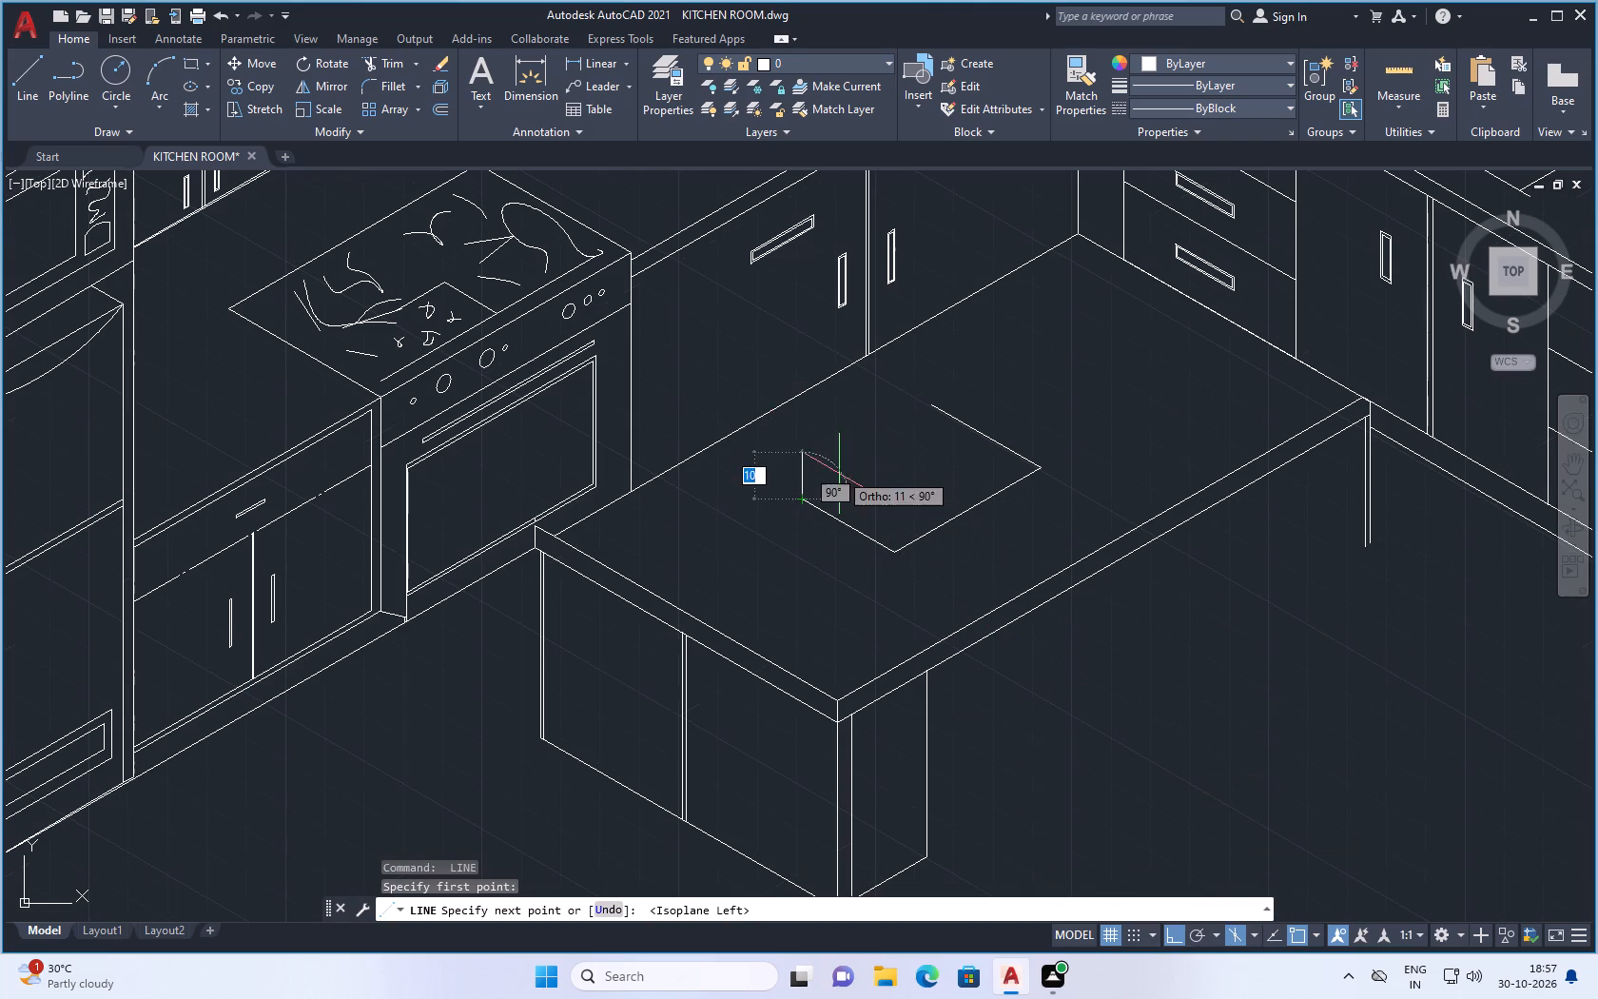
pyautogui.scroll(1, 817, 488)
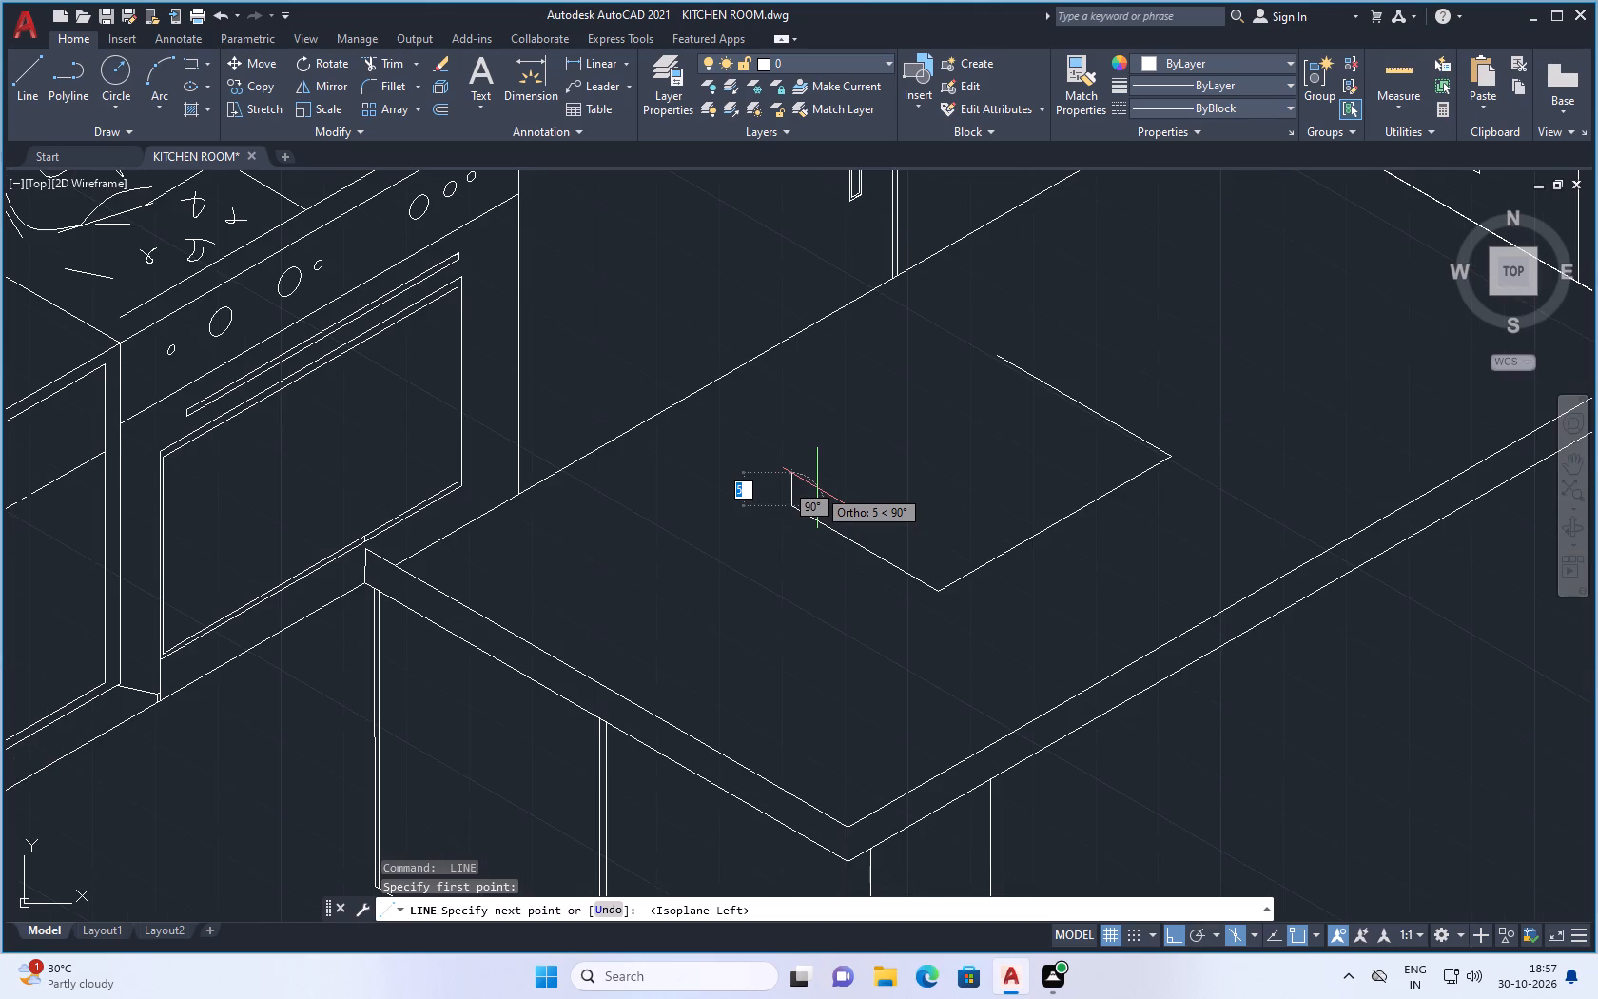
pyautogui.click(817, 488)
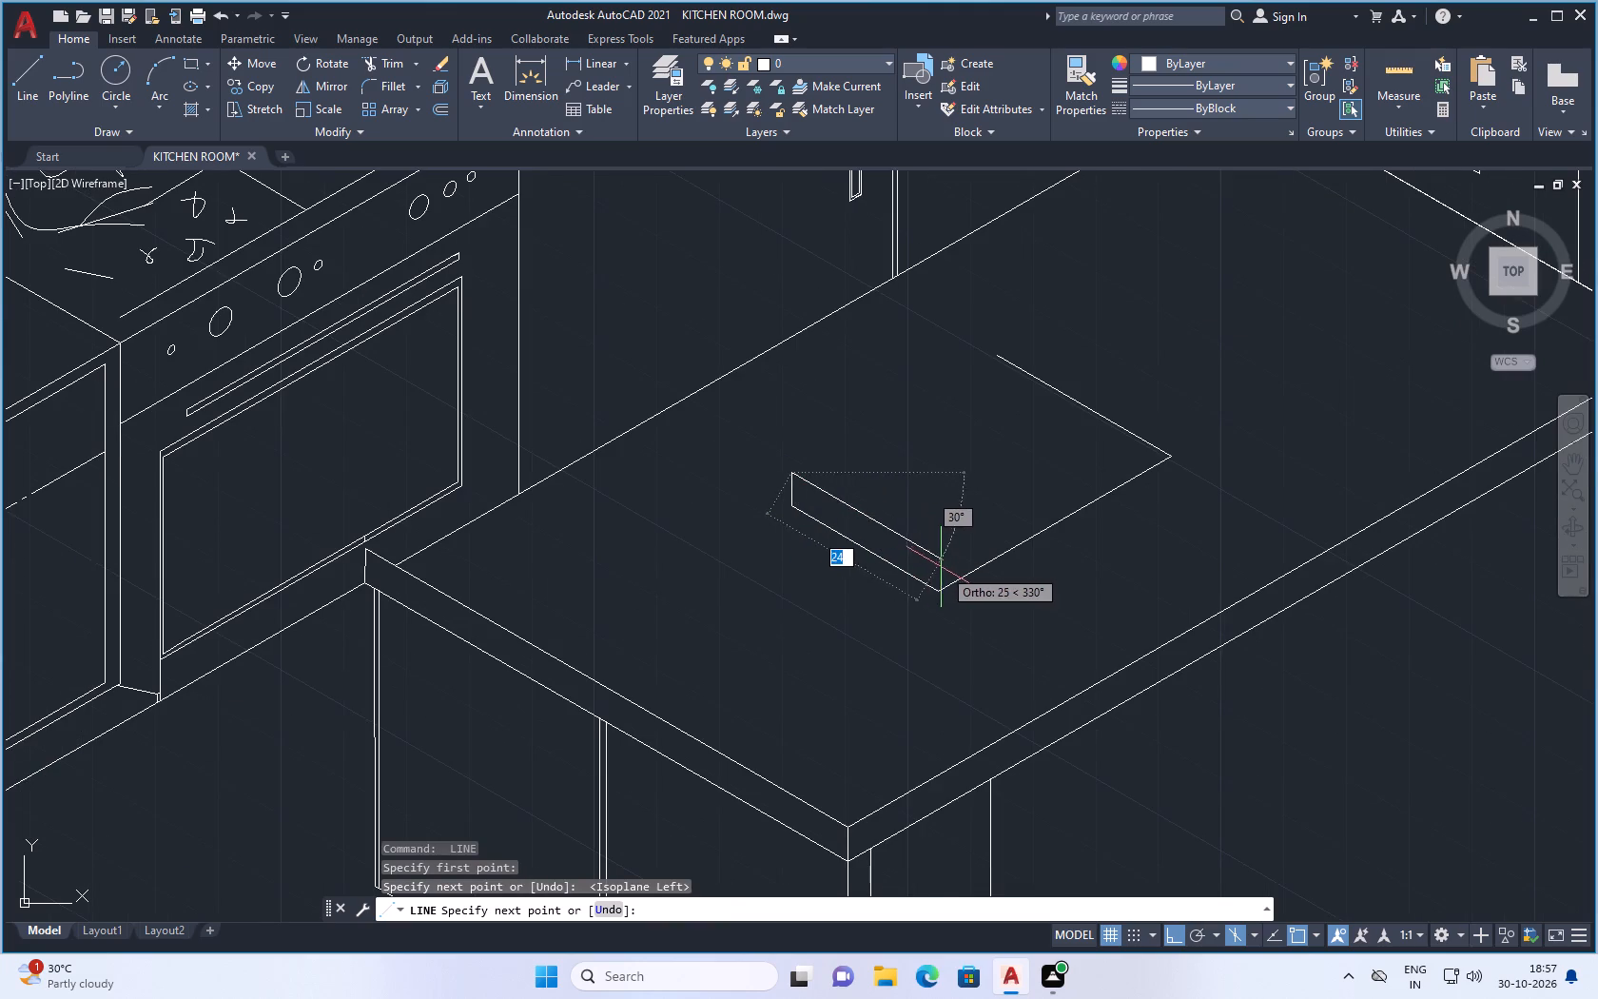
pyautogui.scroll(2, 940, 566)
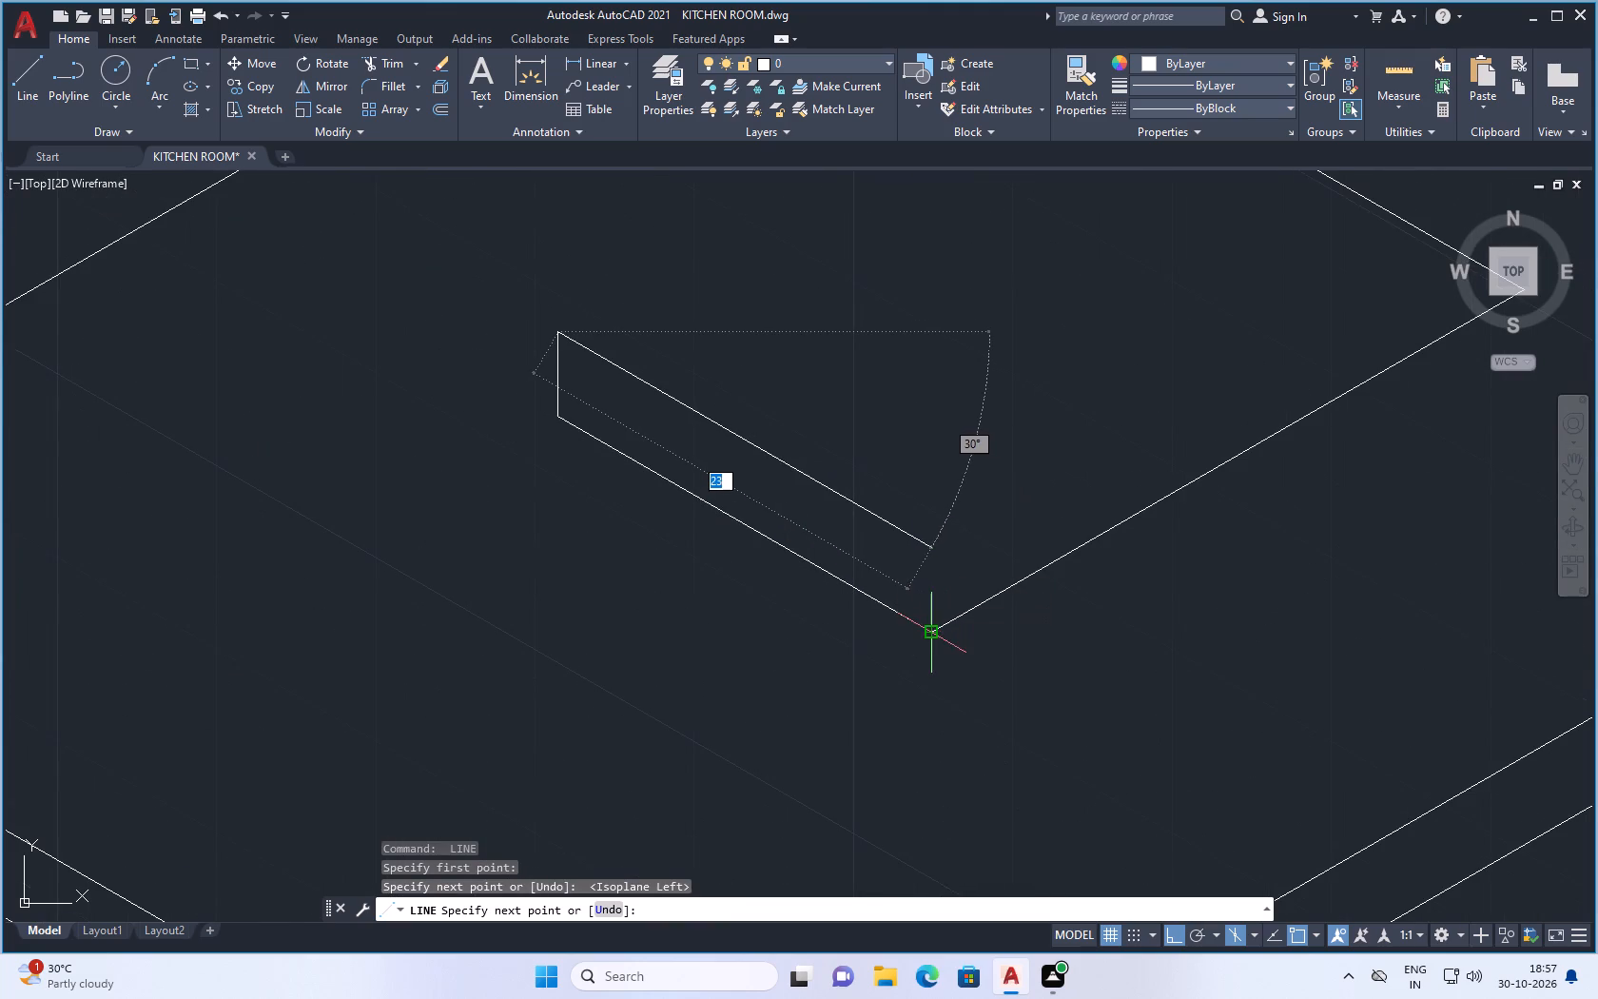
pyautogui.click(929, 549)
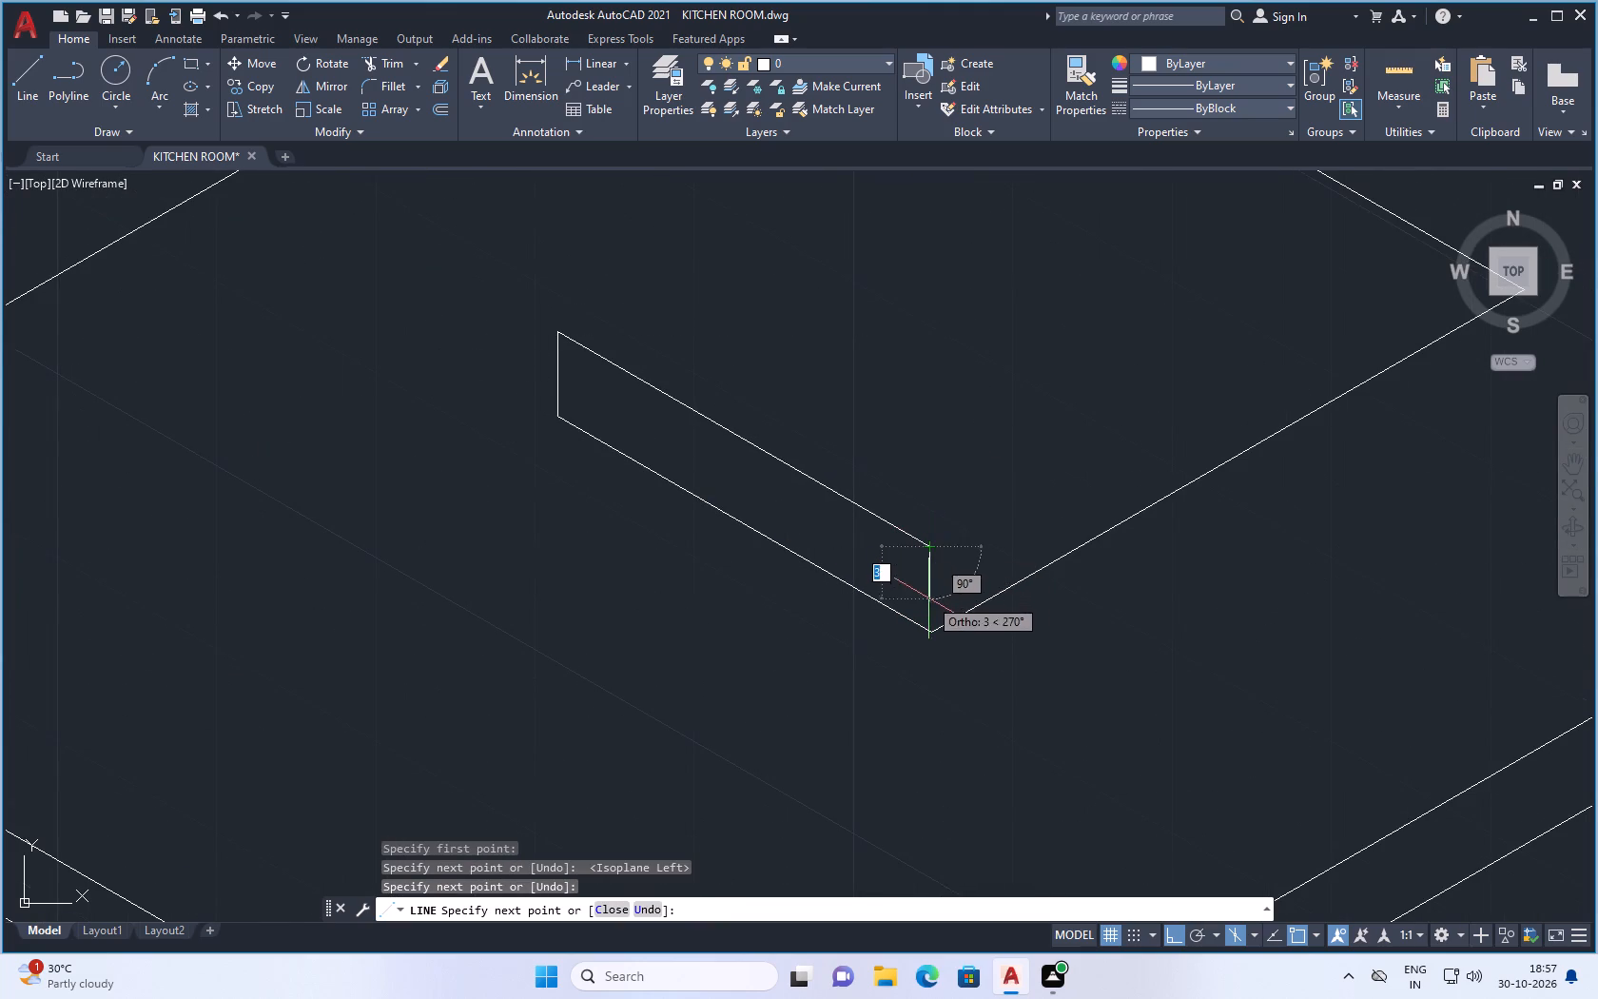
pyautogui.click(931, 635)
pyautogui.press('Escape')
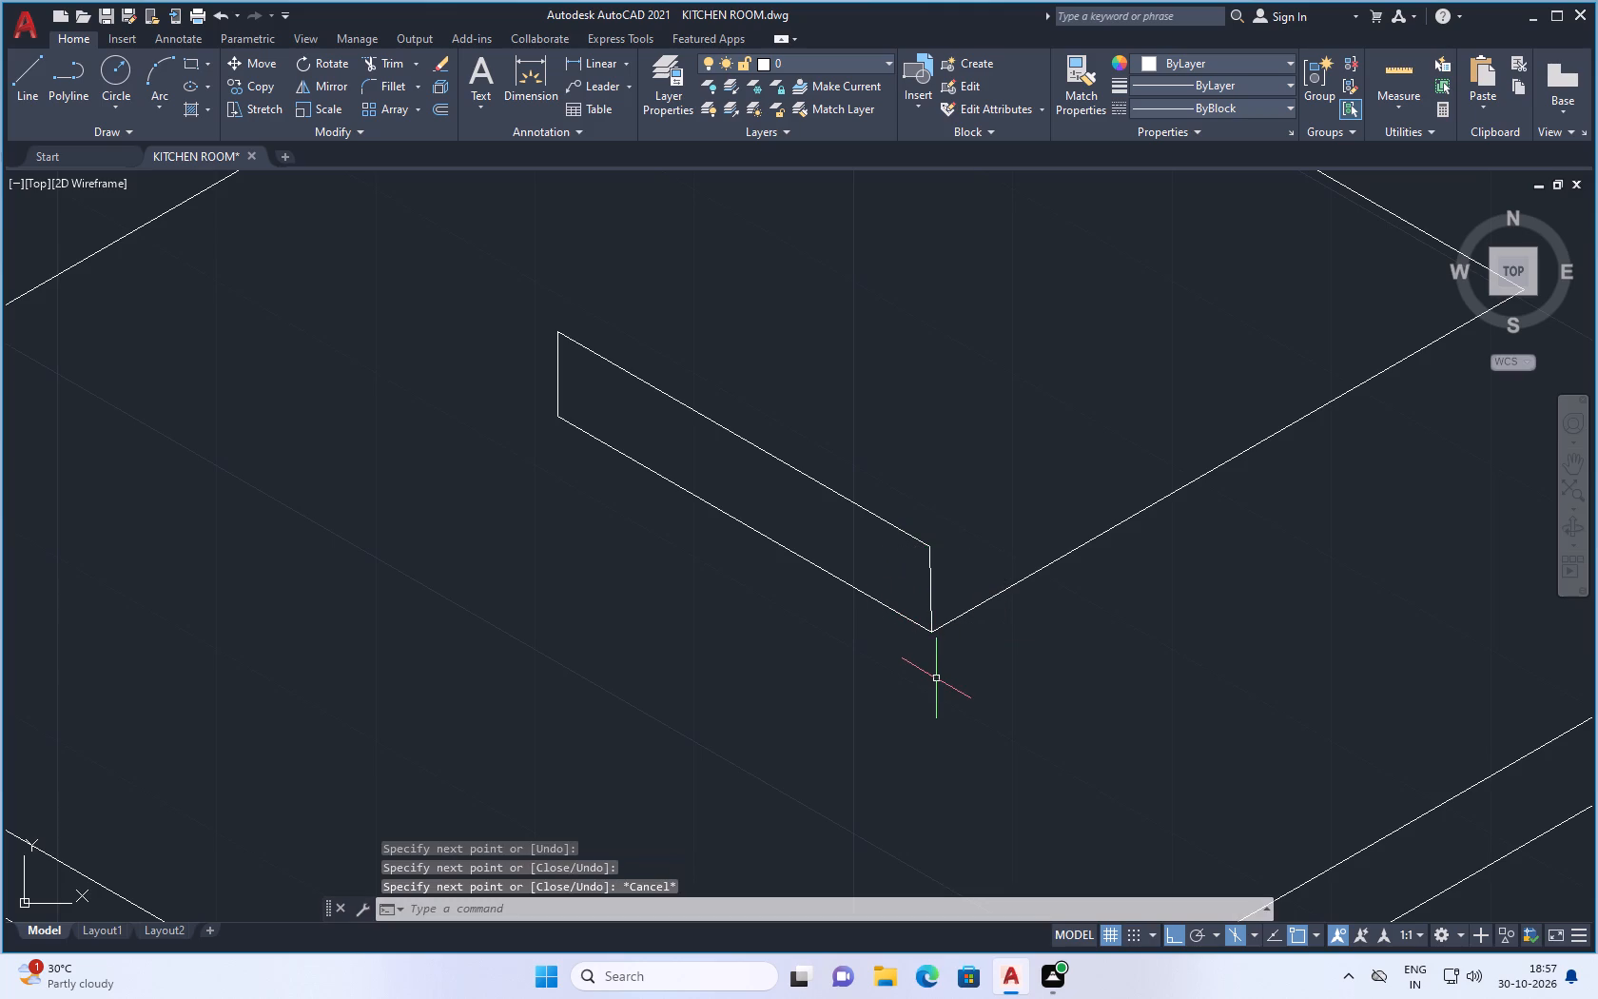
# In isoplane Top, draw a line from the face's upper front corner along the outline's long side, stopping short of its far end.
pyautogui.press('space')
pyautogui.scroll(-1, 932, 608)
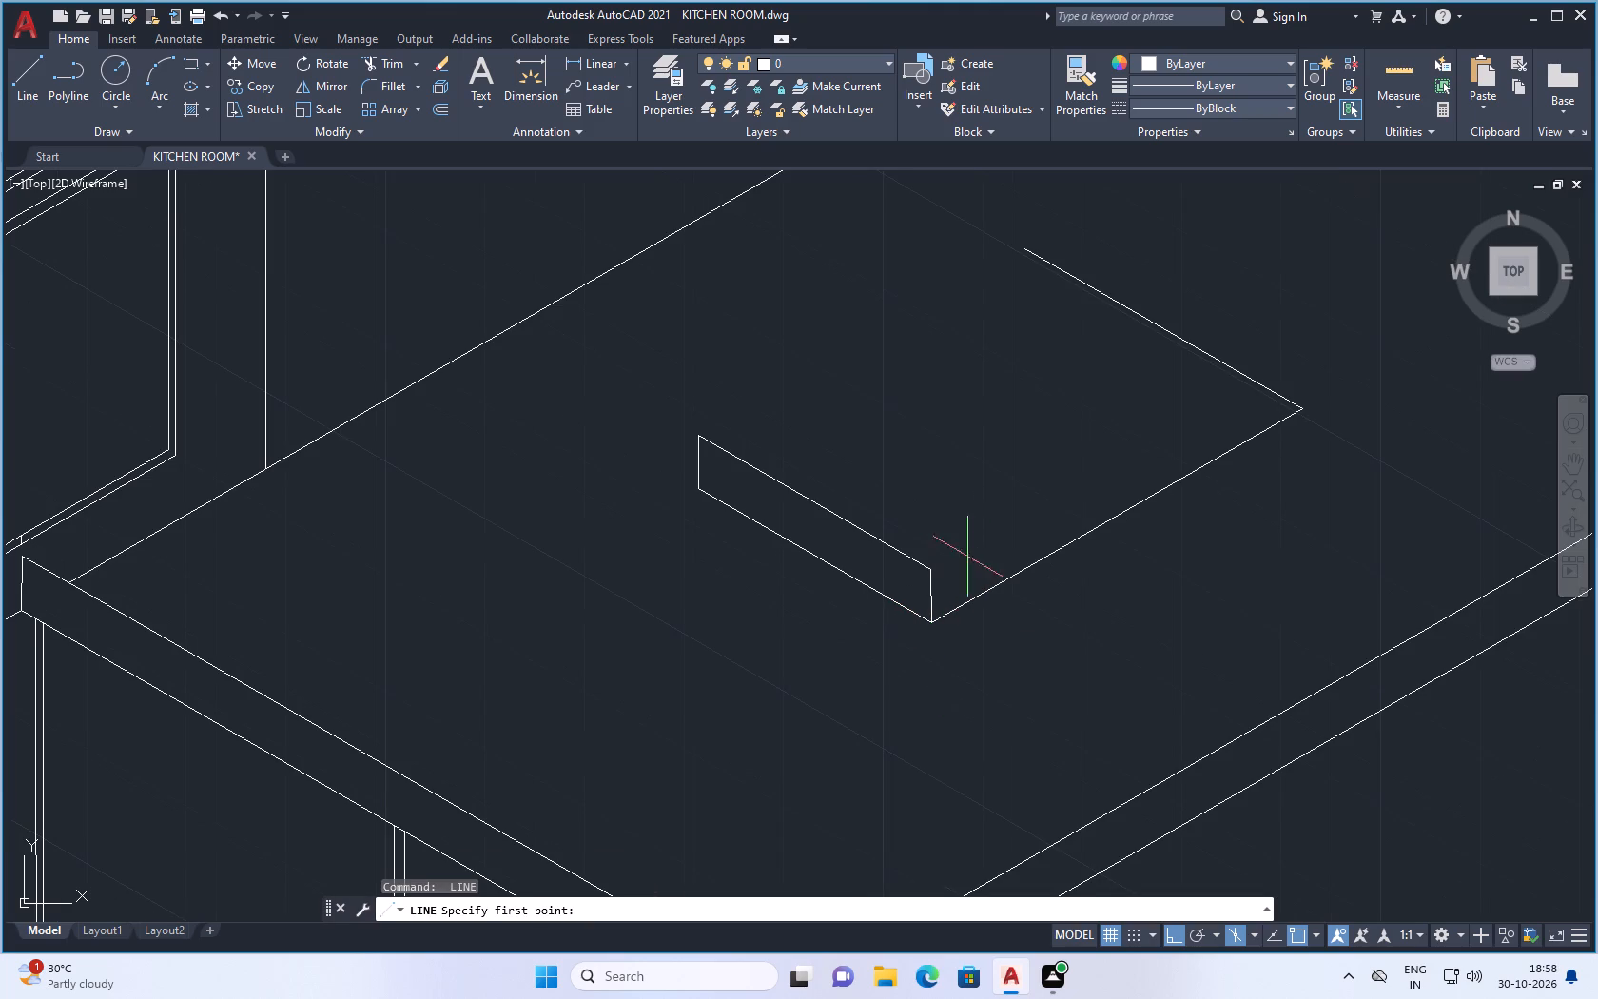
pyautogui.click(929, 570)
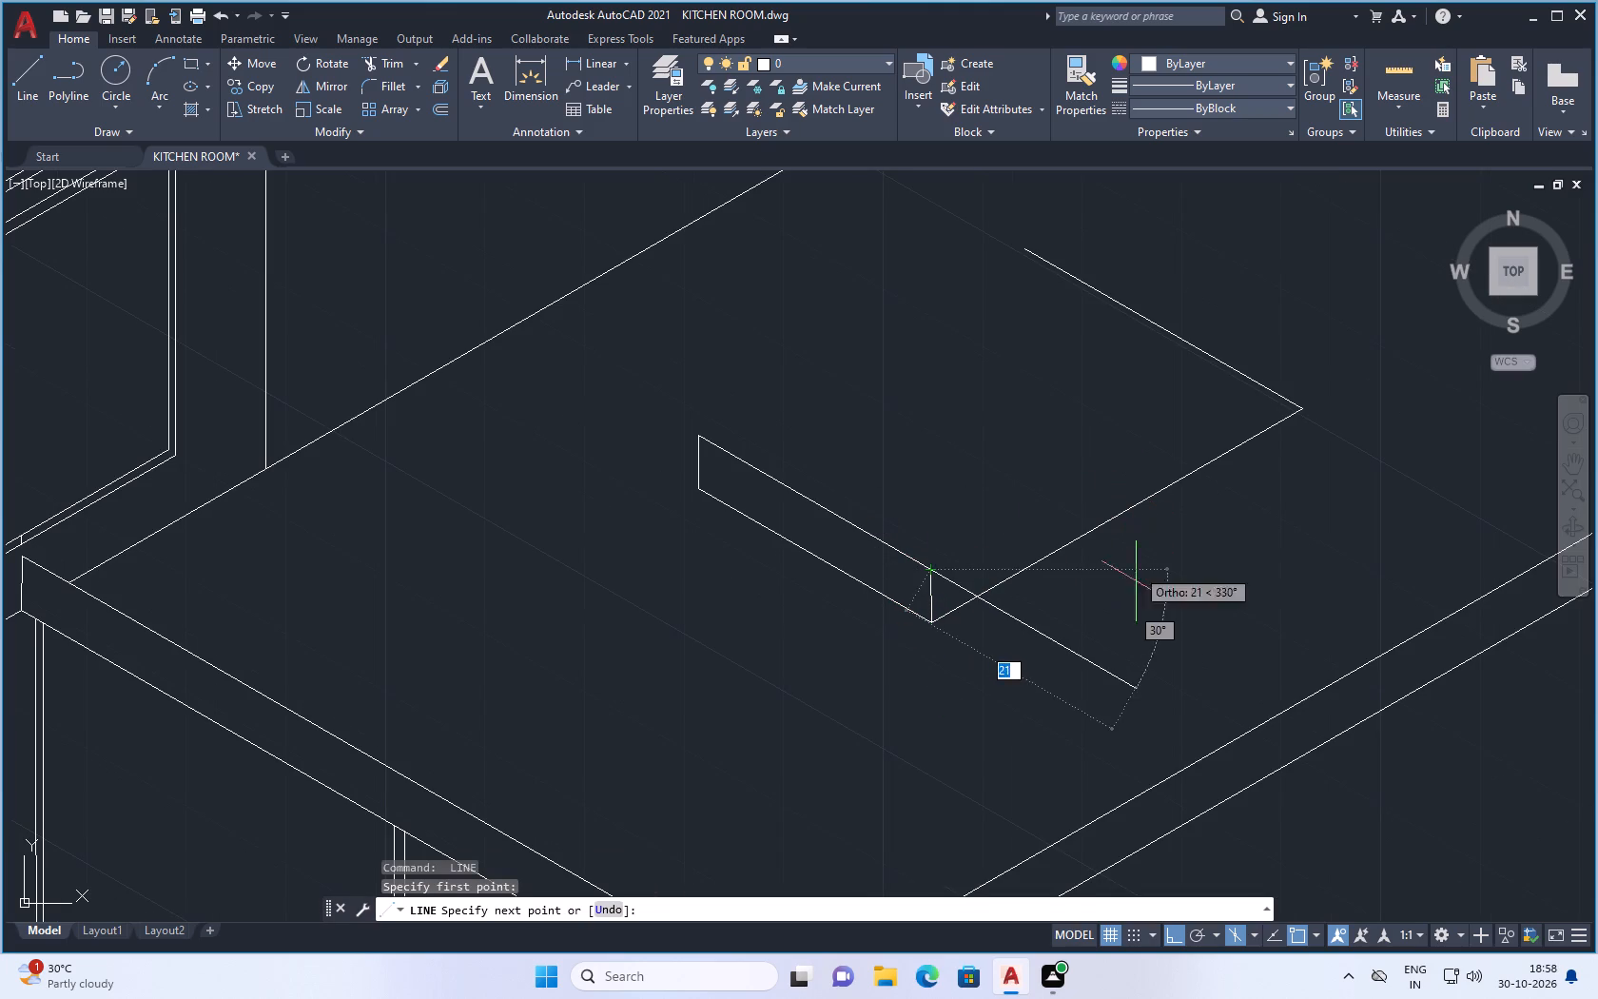
pyautogui.click(1250, 930)
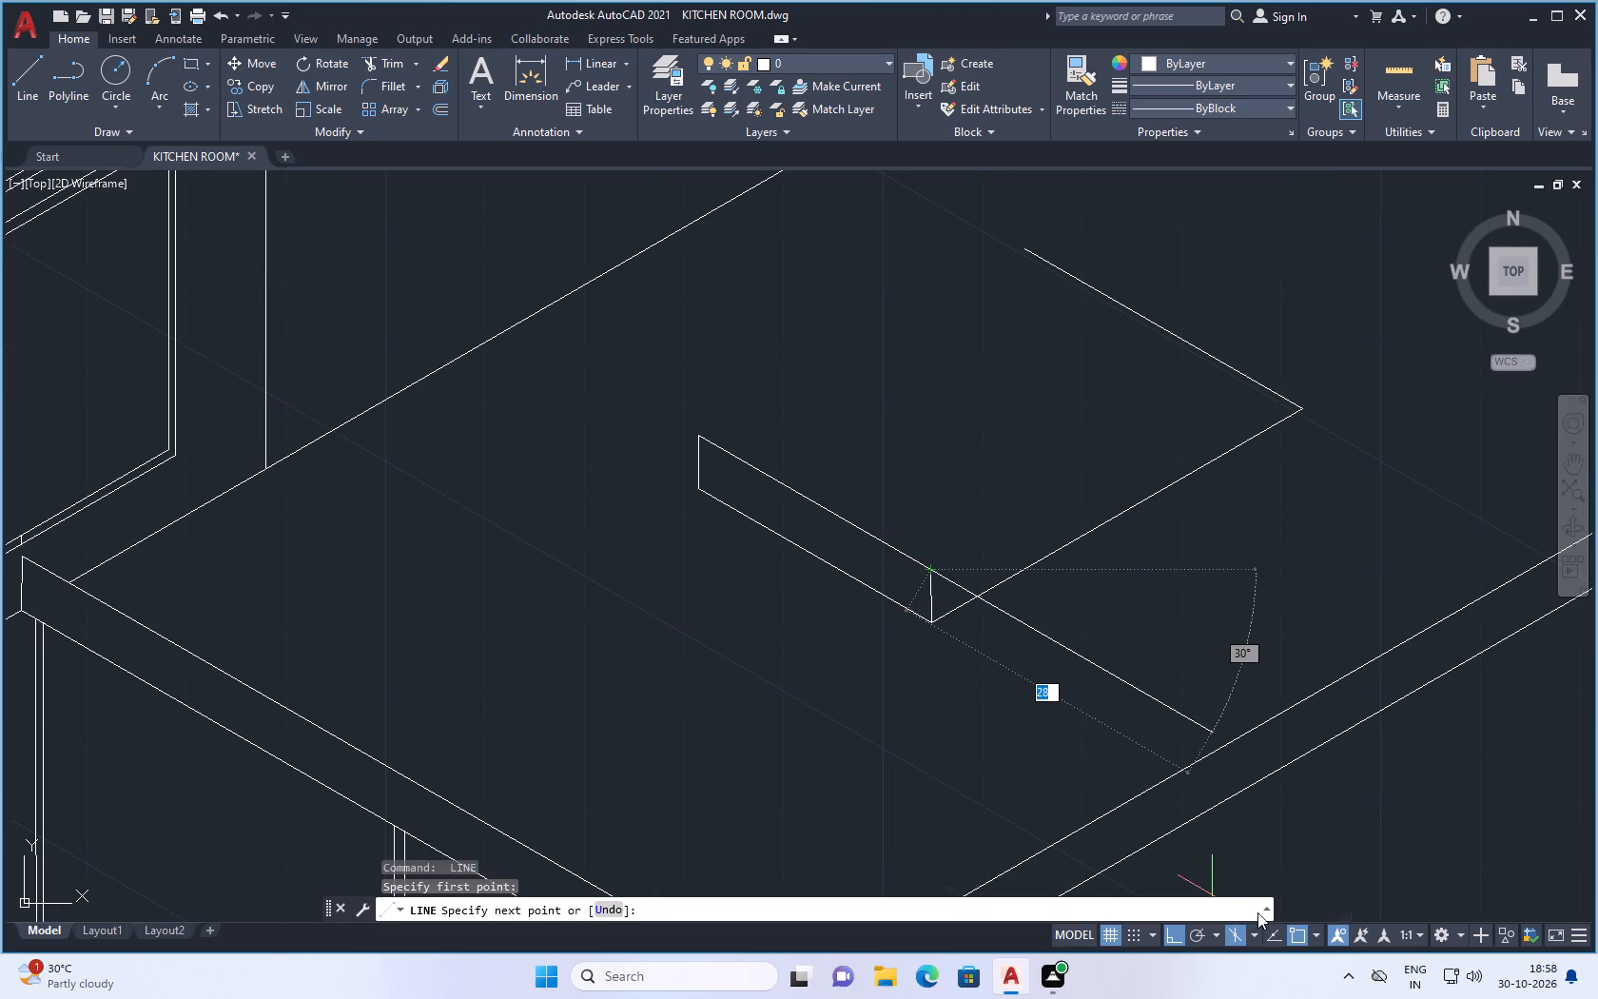
pyautogui.click(1270, 881)
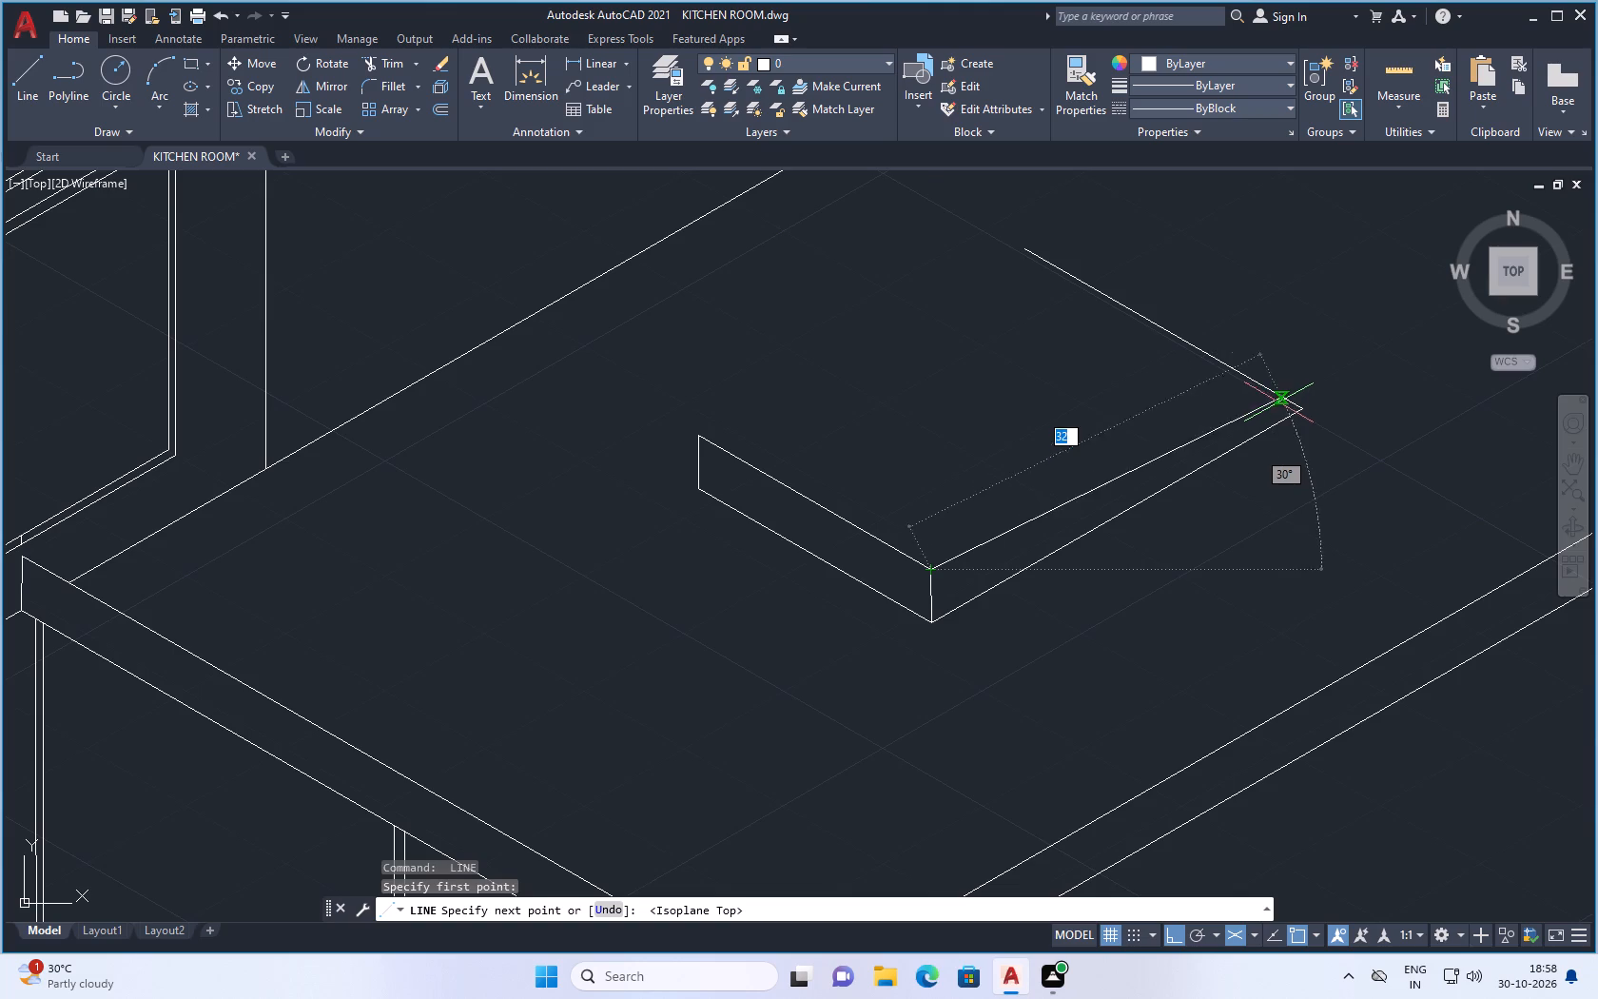
pyautogui.scroll(1, 1245, 402)
pyautogui.click(1237, 390)
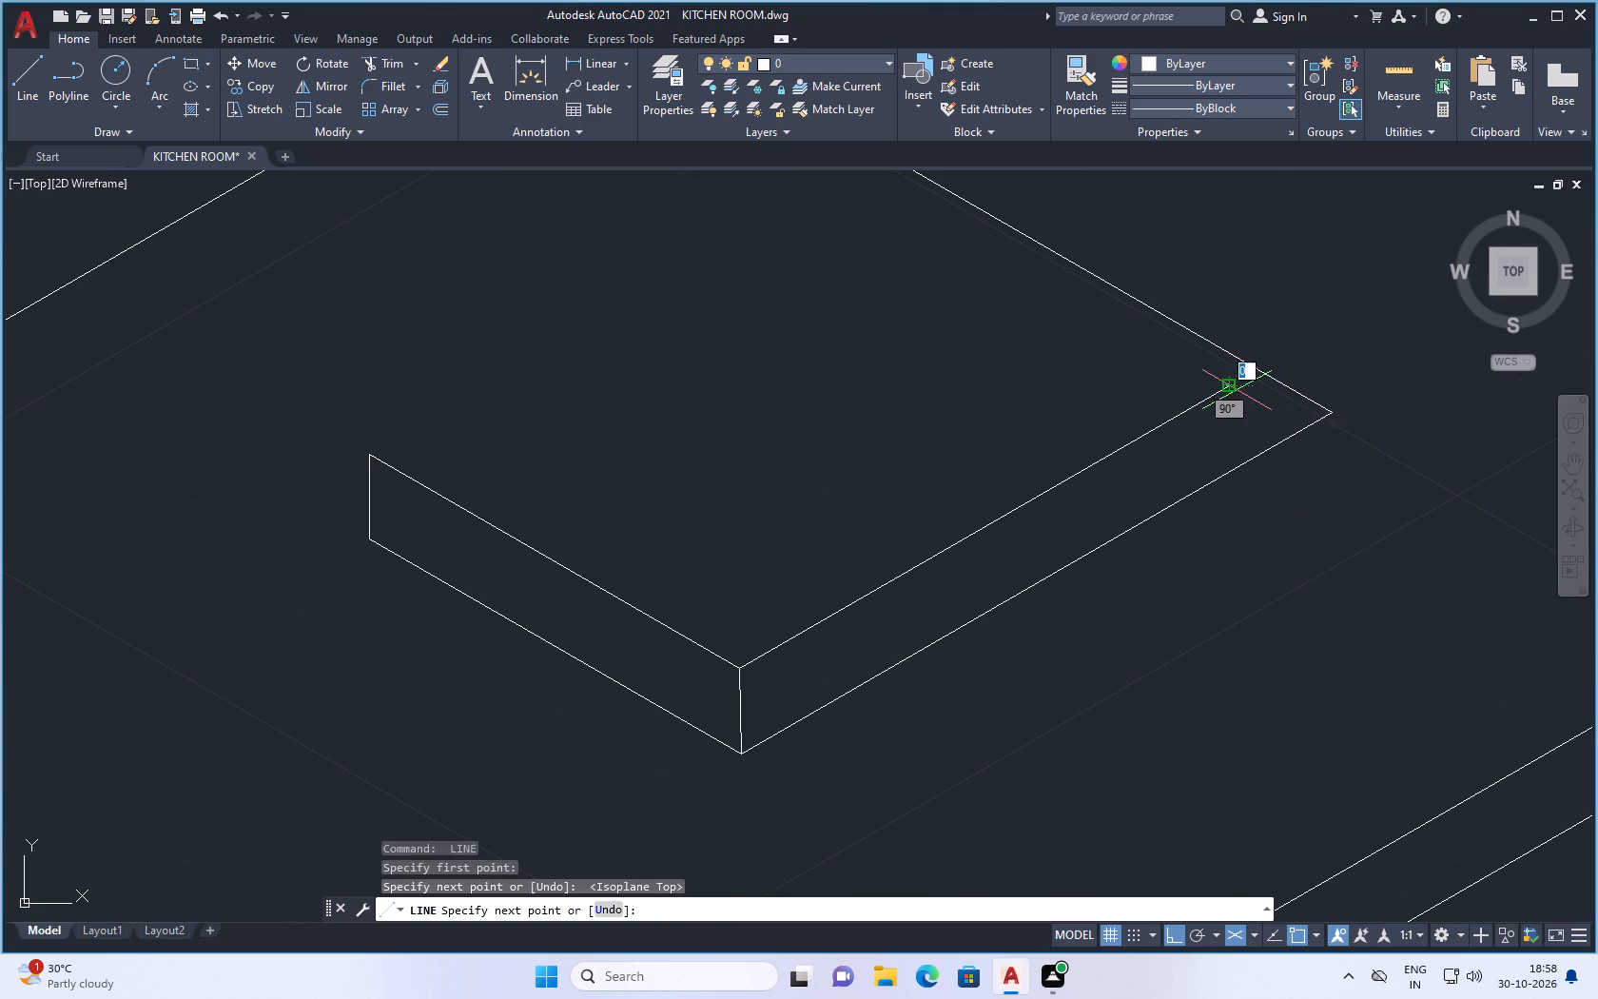
pyautogui.press('Escape')
# In isoplane Left, draw a vertical edge upward from the far corner of the outline's long side.
pyautogui.press('space')
pyautogui.click(1335, 414)
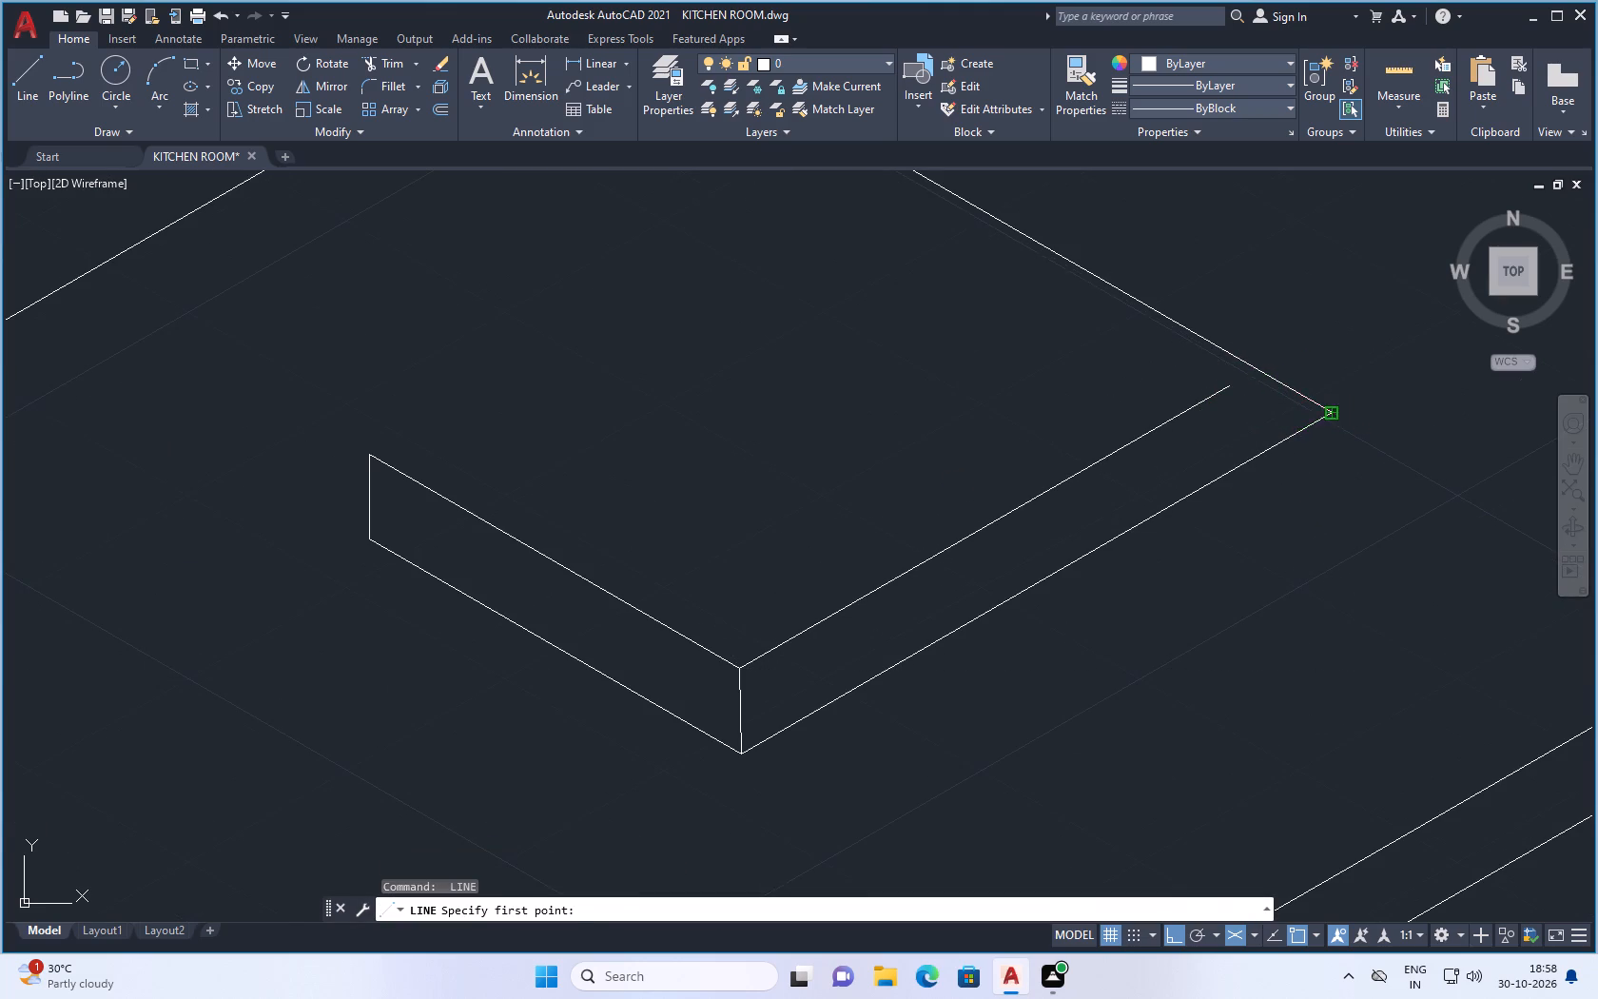
pyautogui.click(1254, 930)
pyautogui.click(1287, 845)
pyautogui.scroll(1, 1331, 339)
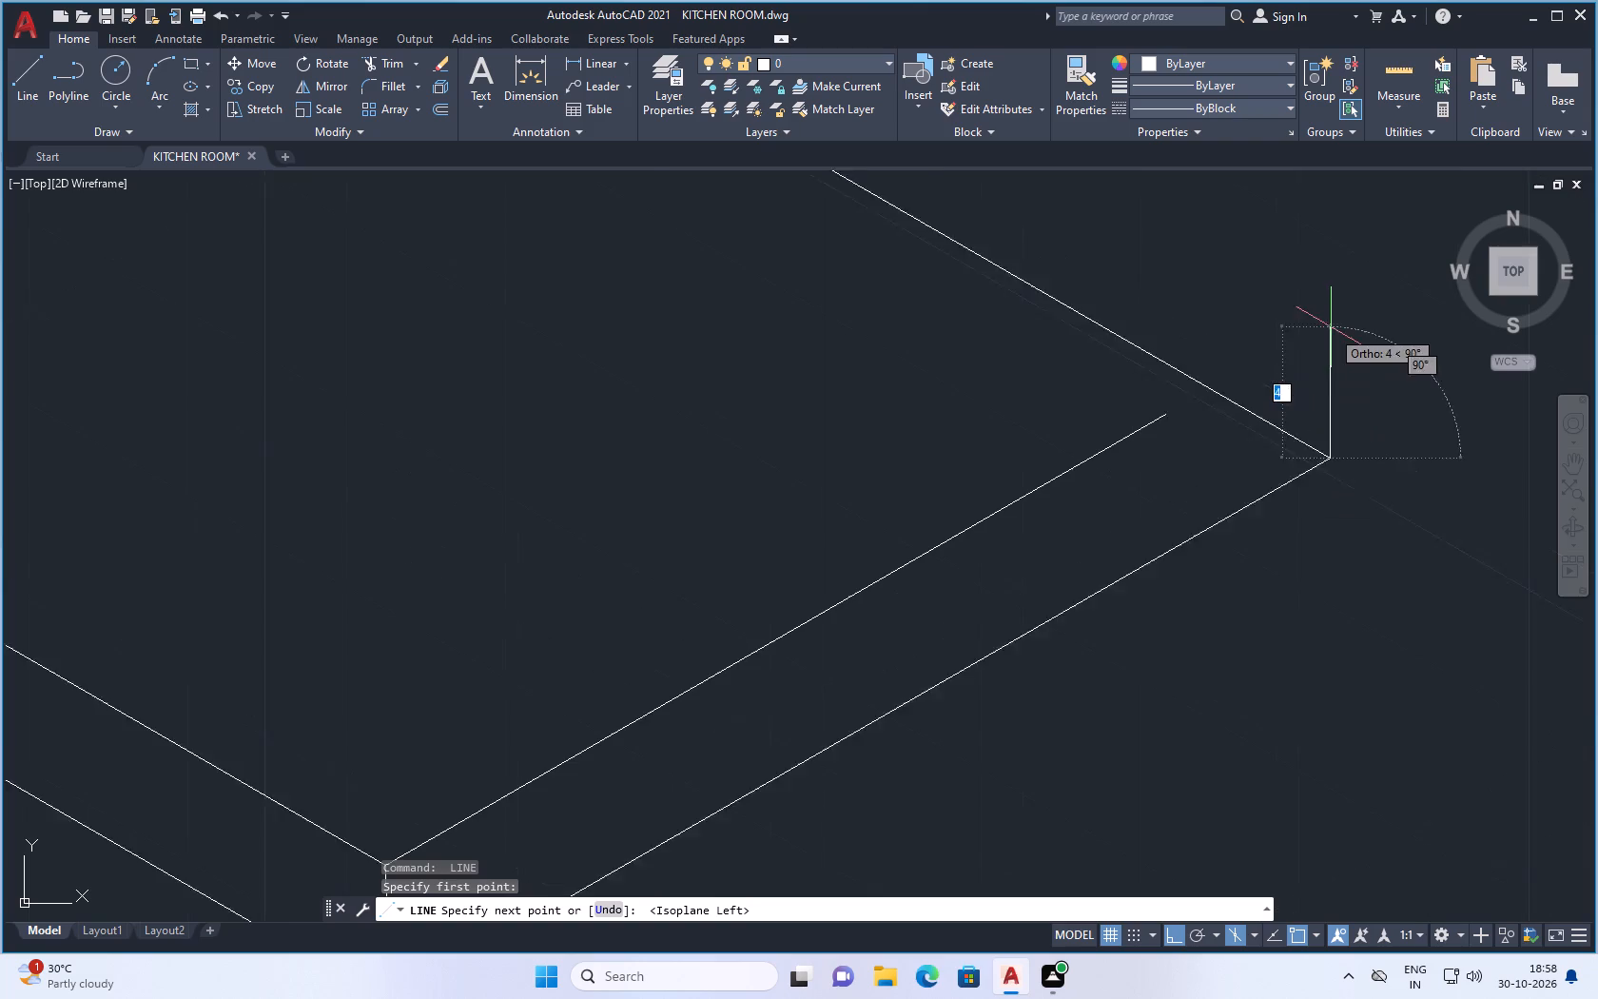
pyautogui.scroll(1, 1331, 325)
pyautogui.click(1324, 320)
pyautogui.press('Escape')
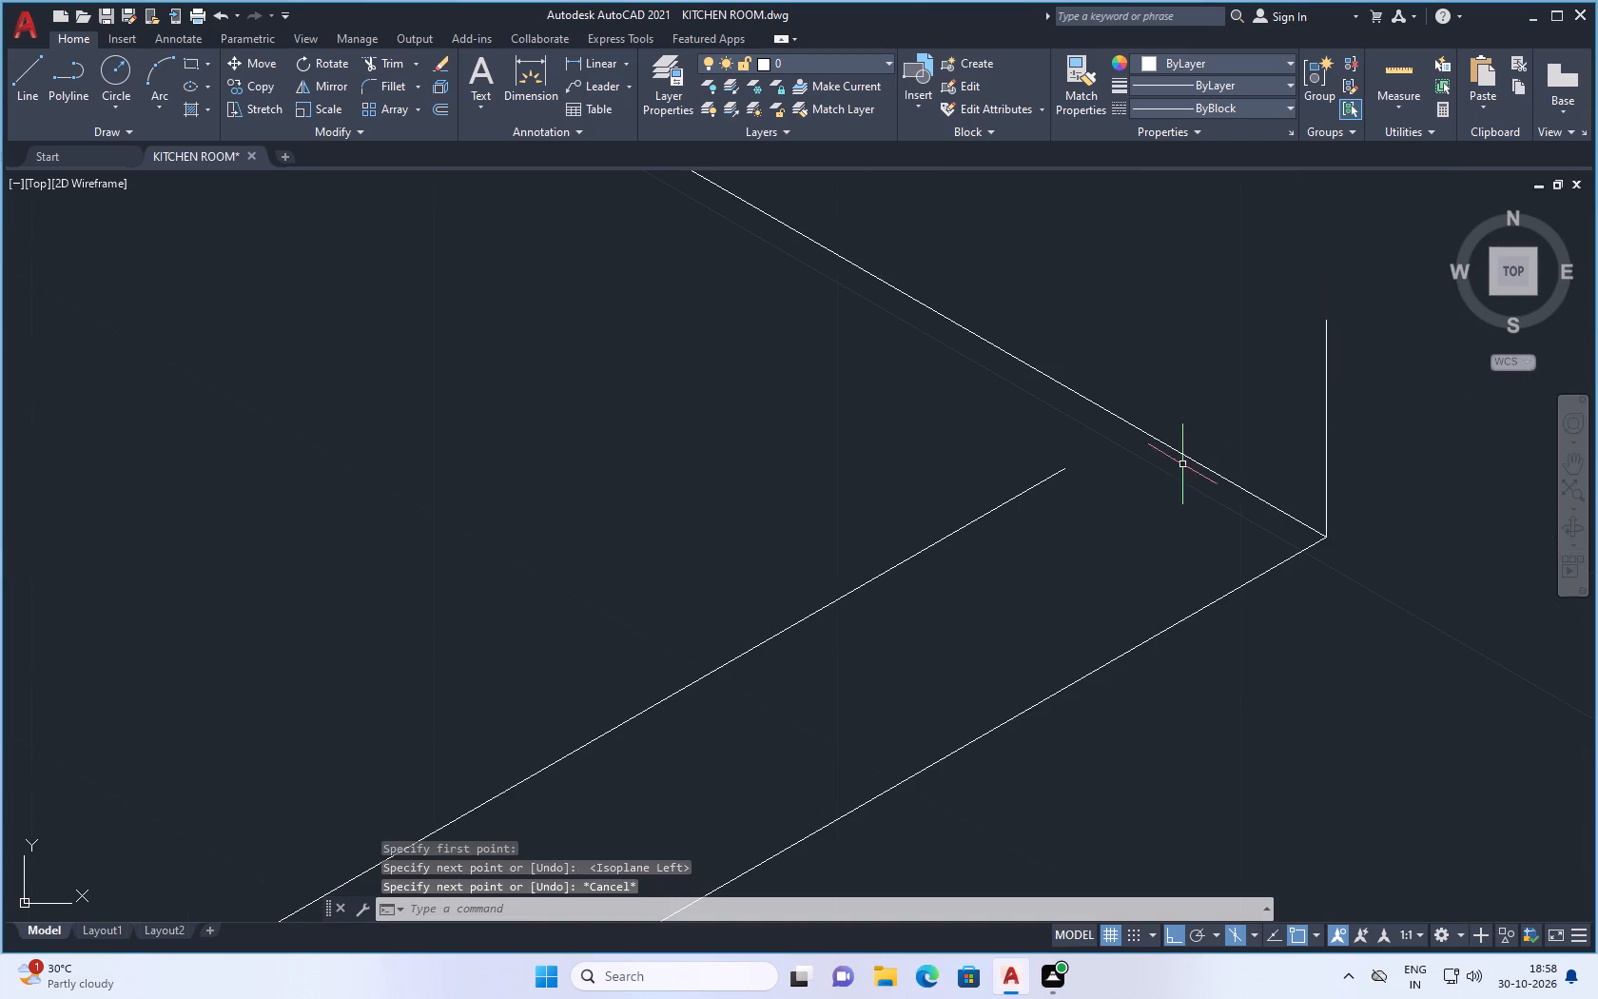
# In isoplane Top, continue the long upper edge with a line from its open end toward the far vertical edge.
pyautogui.press('space')
pyautogui.moveTo(1064, 470); pyautogui.dragTo(1080, 463)
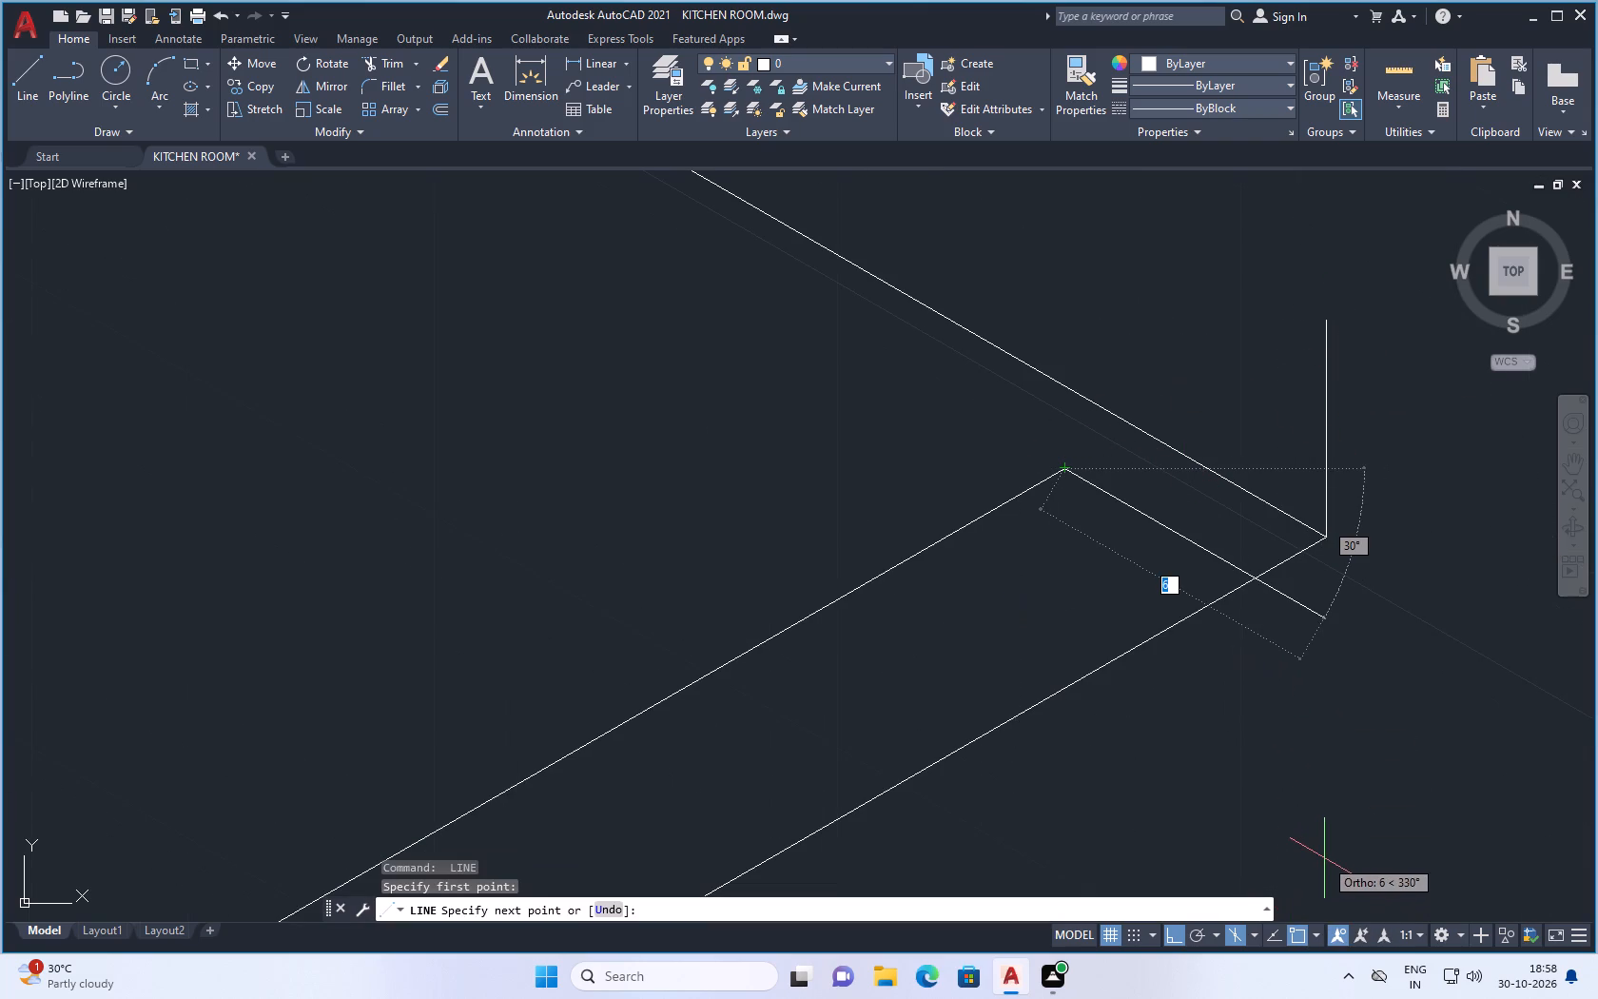
pyautogui.click(1255, 934)
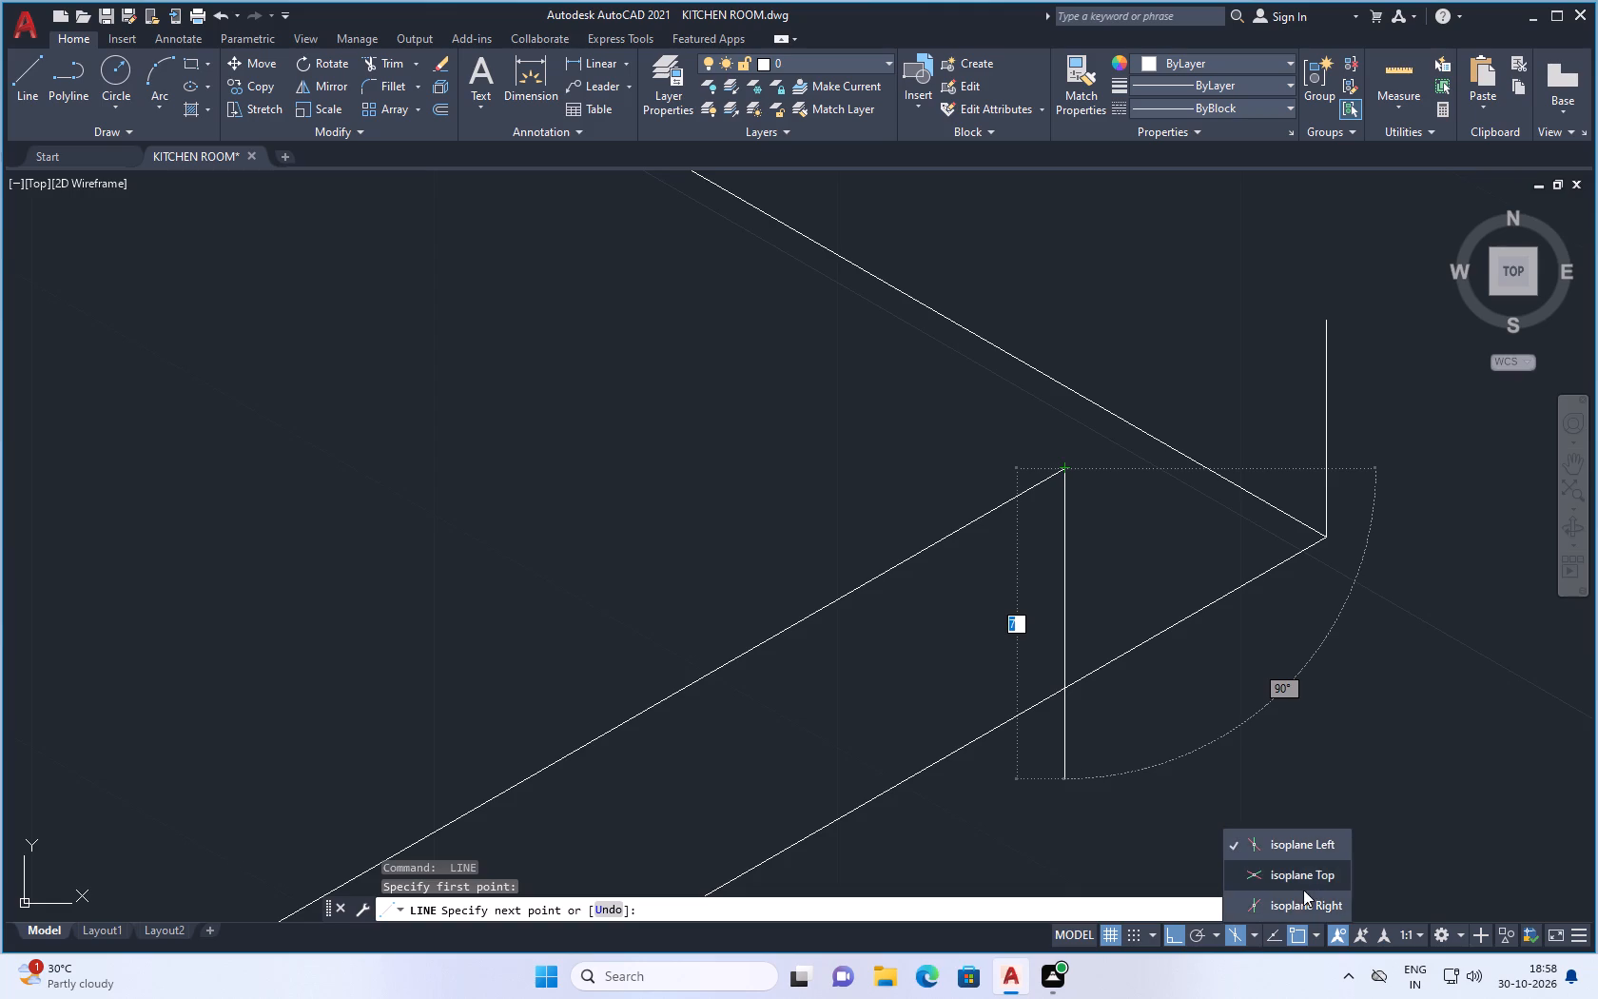
pyautogui.click(1305, 872)
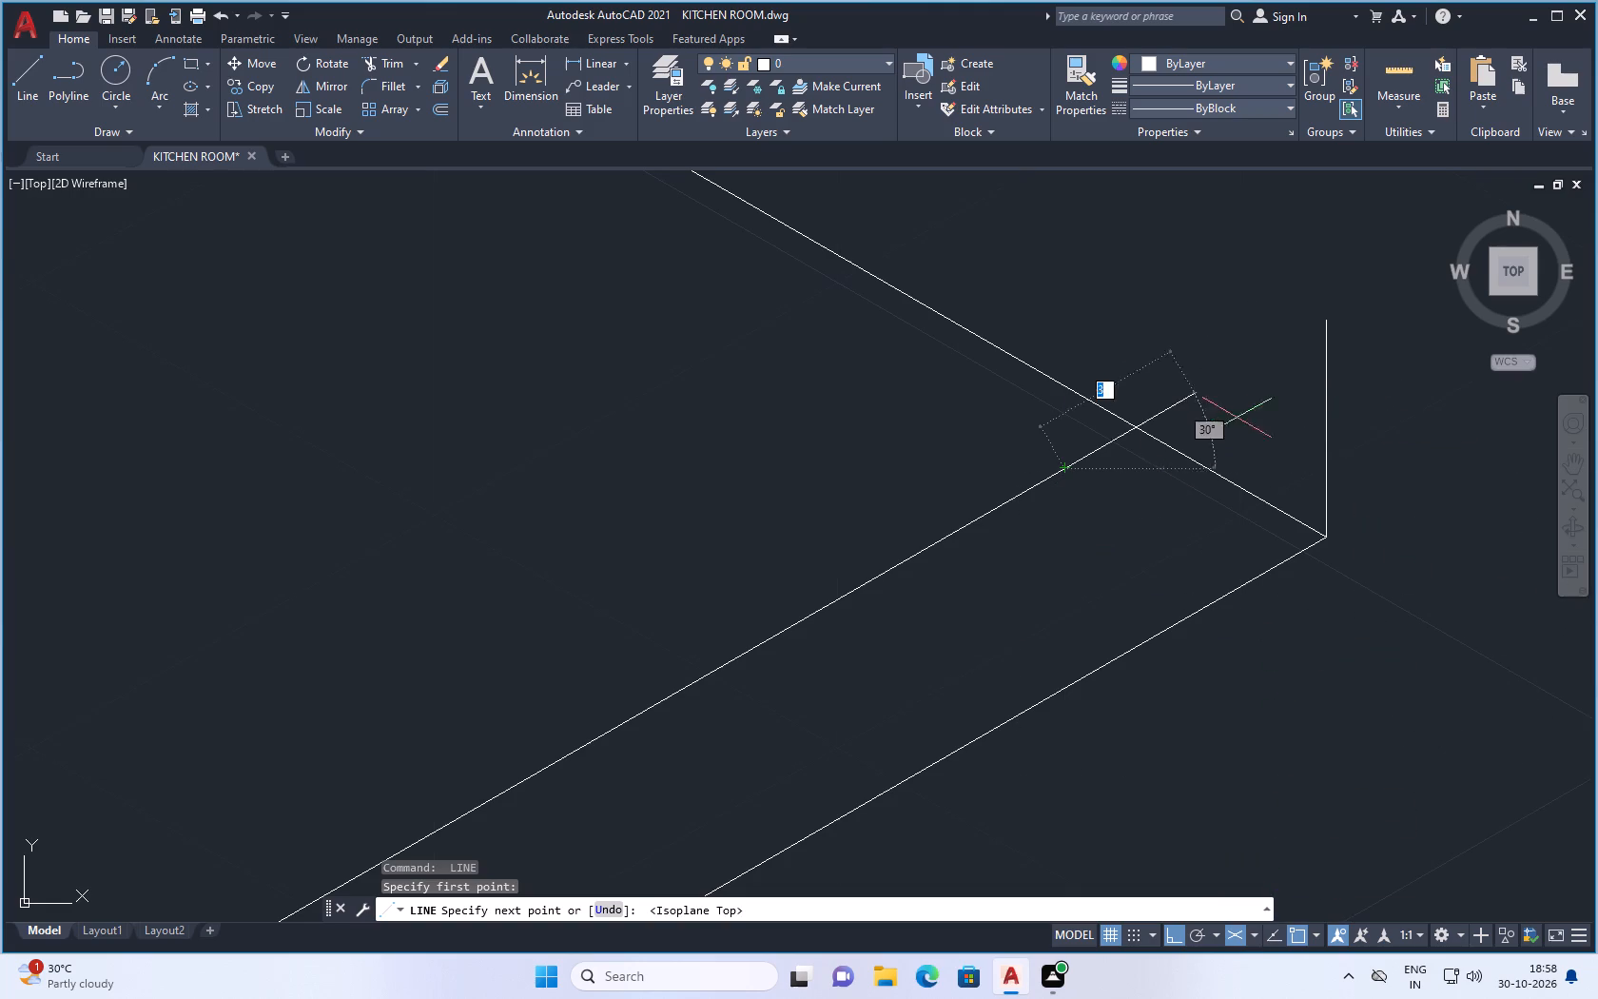
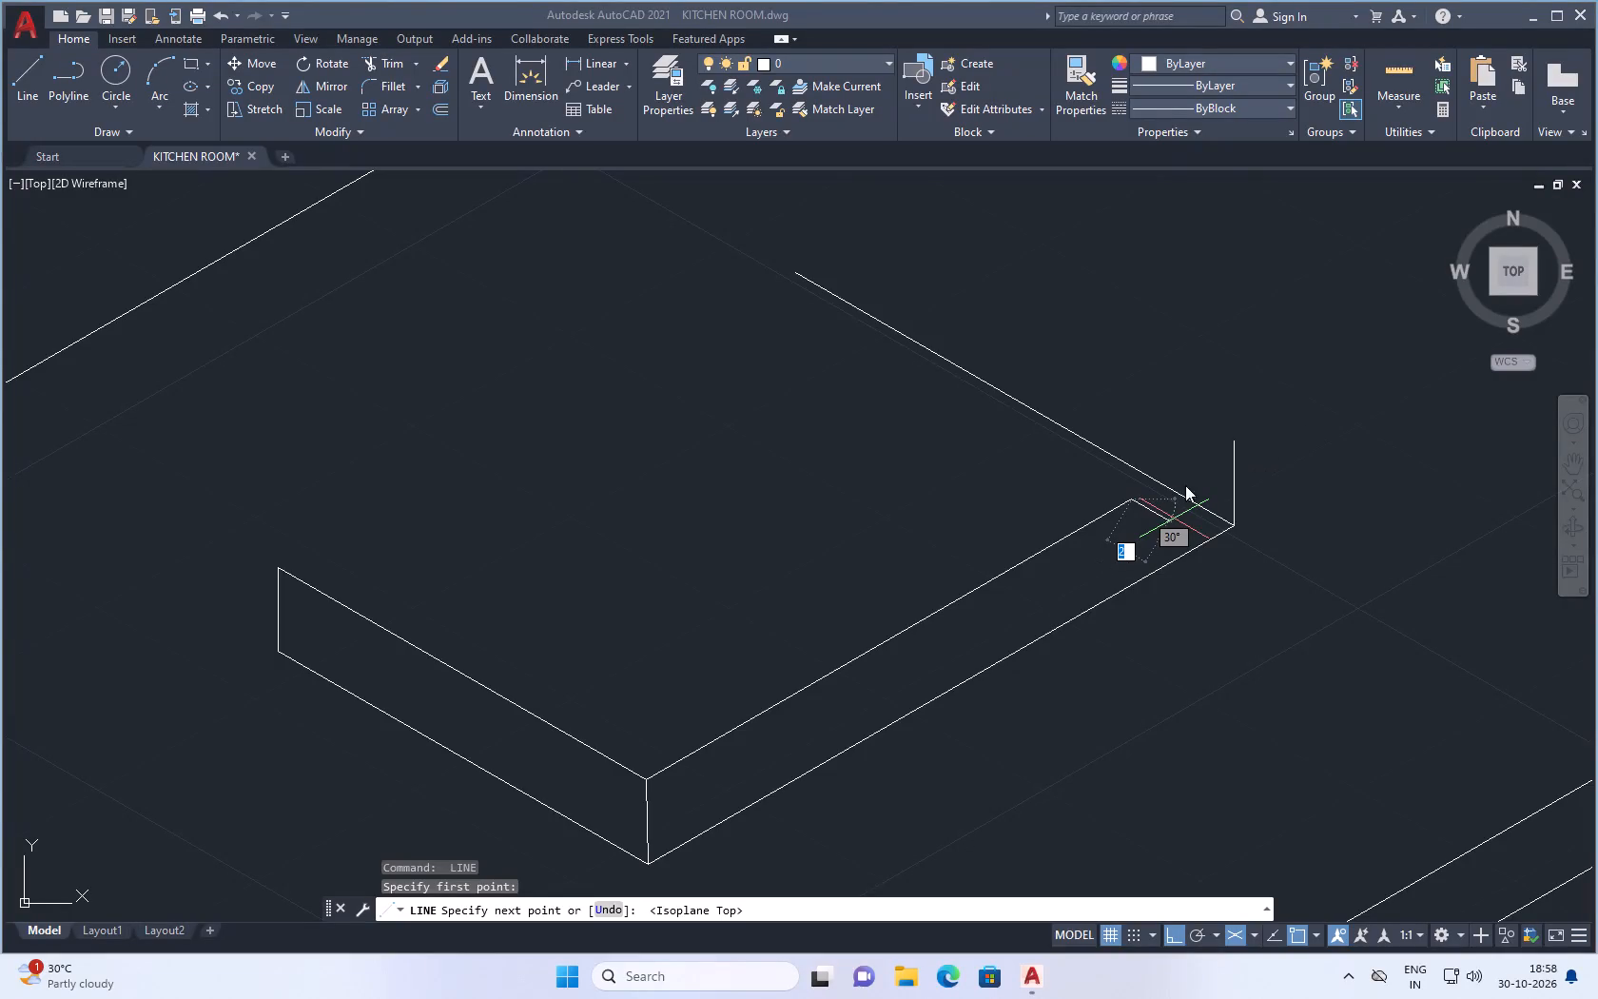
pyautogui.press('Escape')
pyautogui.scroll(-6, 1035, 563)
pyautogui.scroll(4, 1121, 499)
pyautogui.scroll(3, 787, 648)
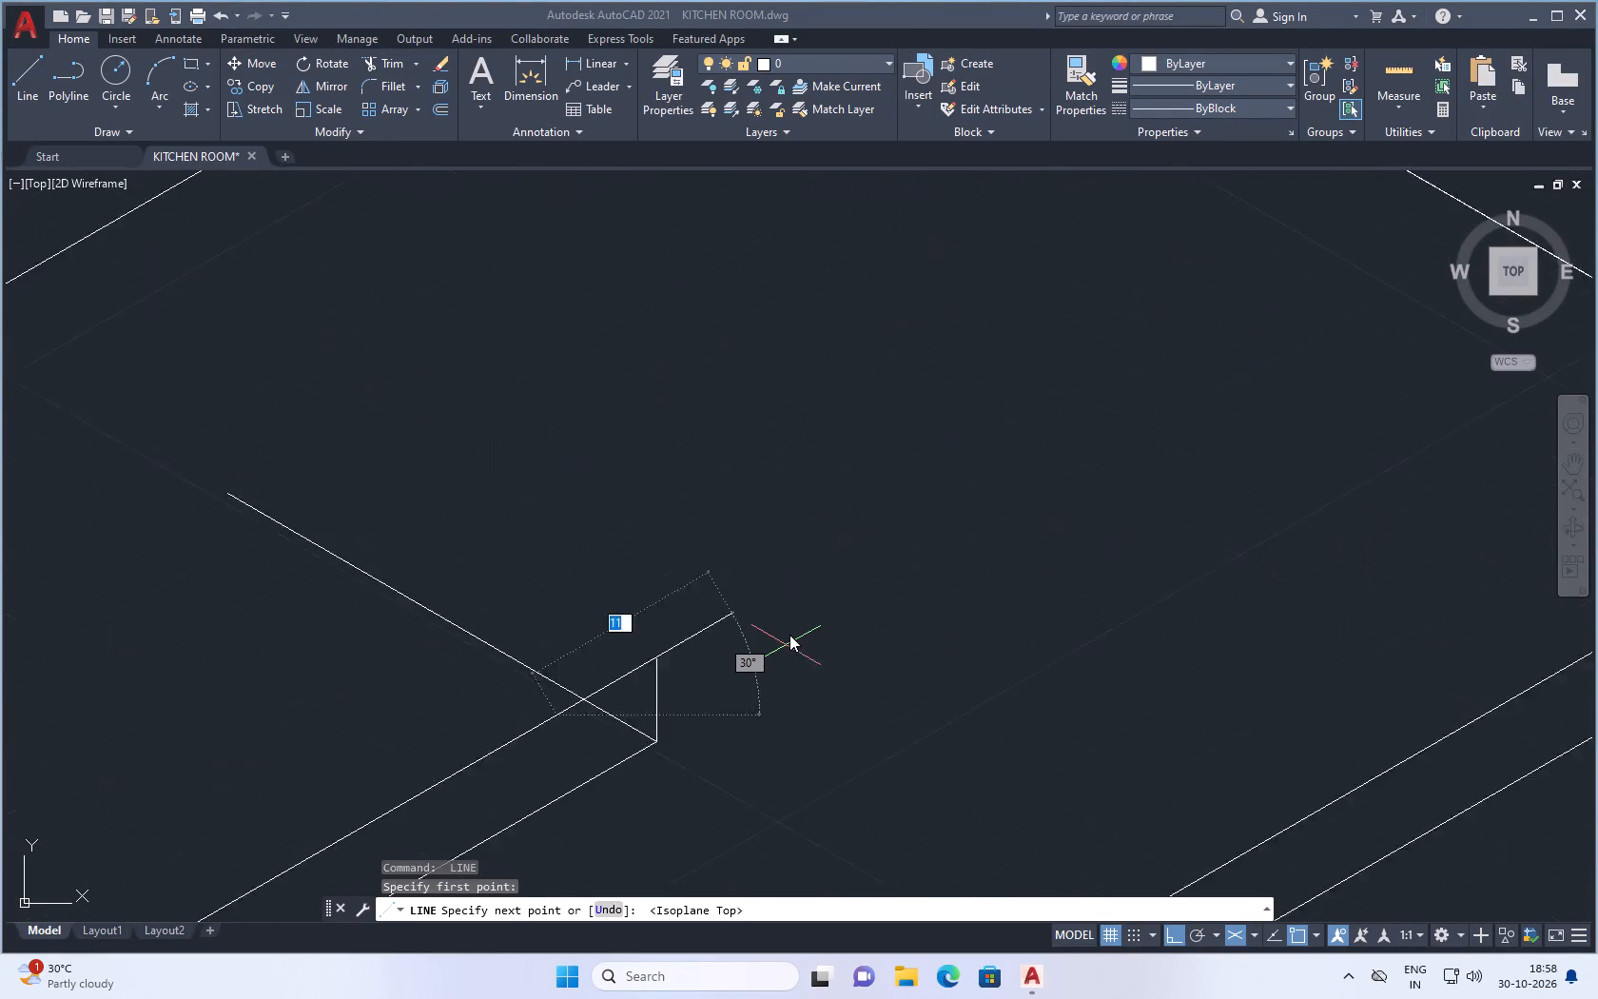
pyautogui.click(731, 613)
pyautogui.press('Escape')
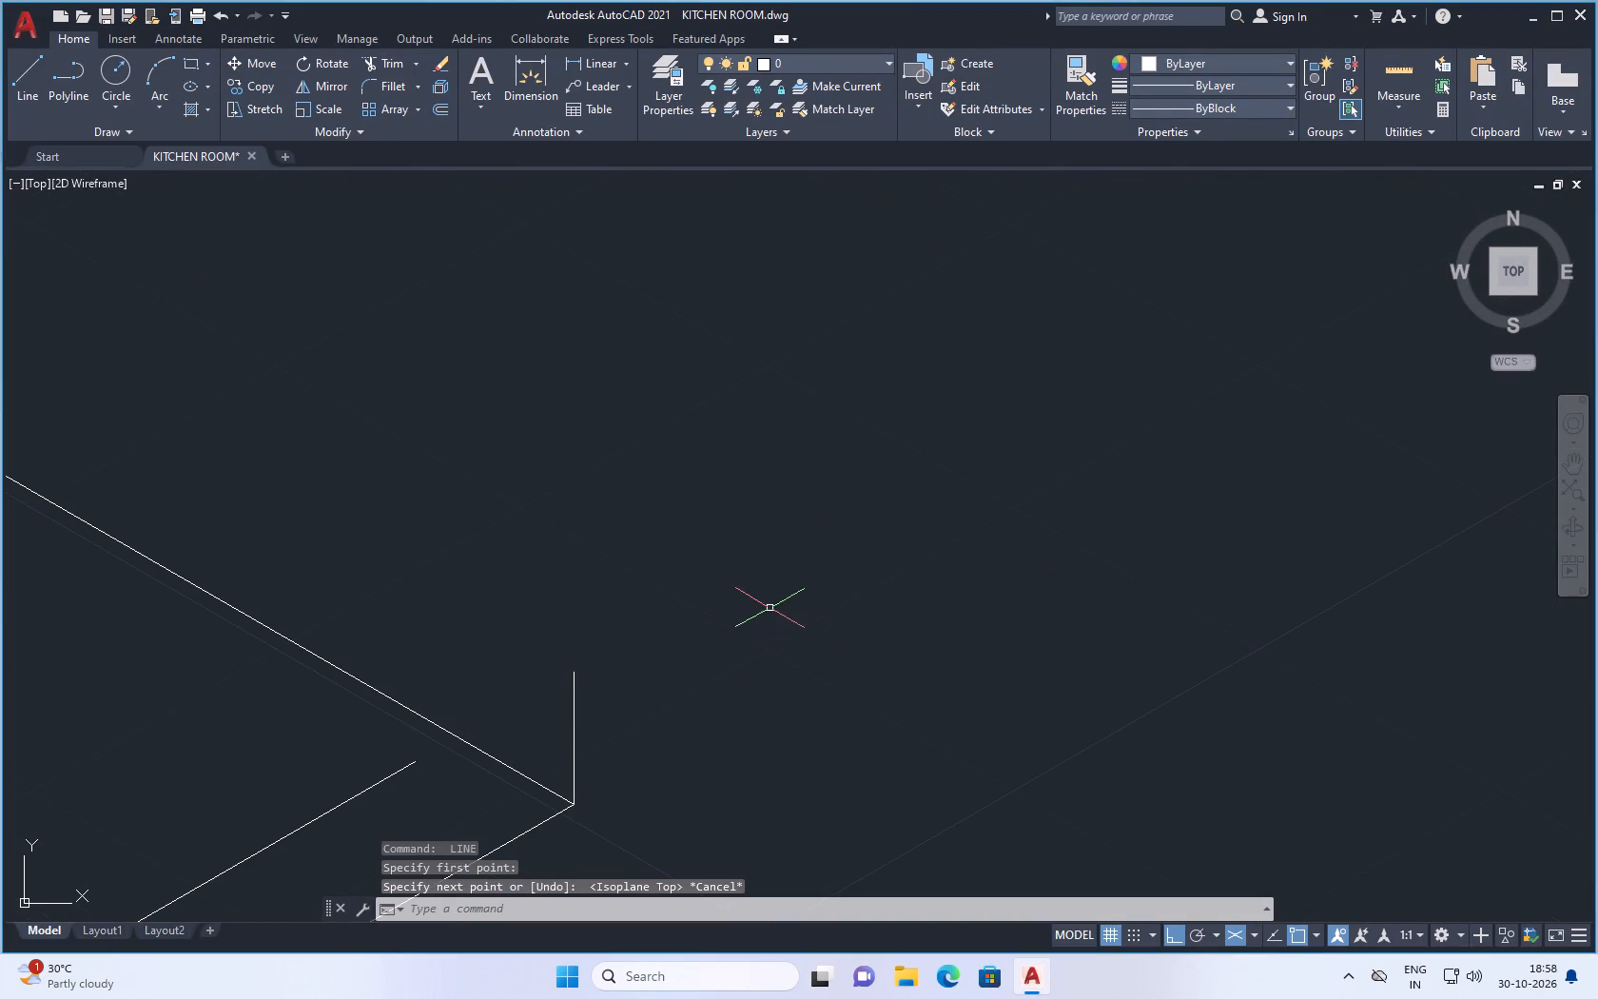
# In isoplane Top, draw a line from the long upper edge's open end past the top of the far vertical edge.
pyautogui.press('space')
pyautogui.click(422, 755)
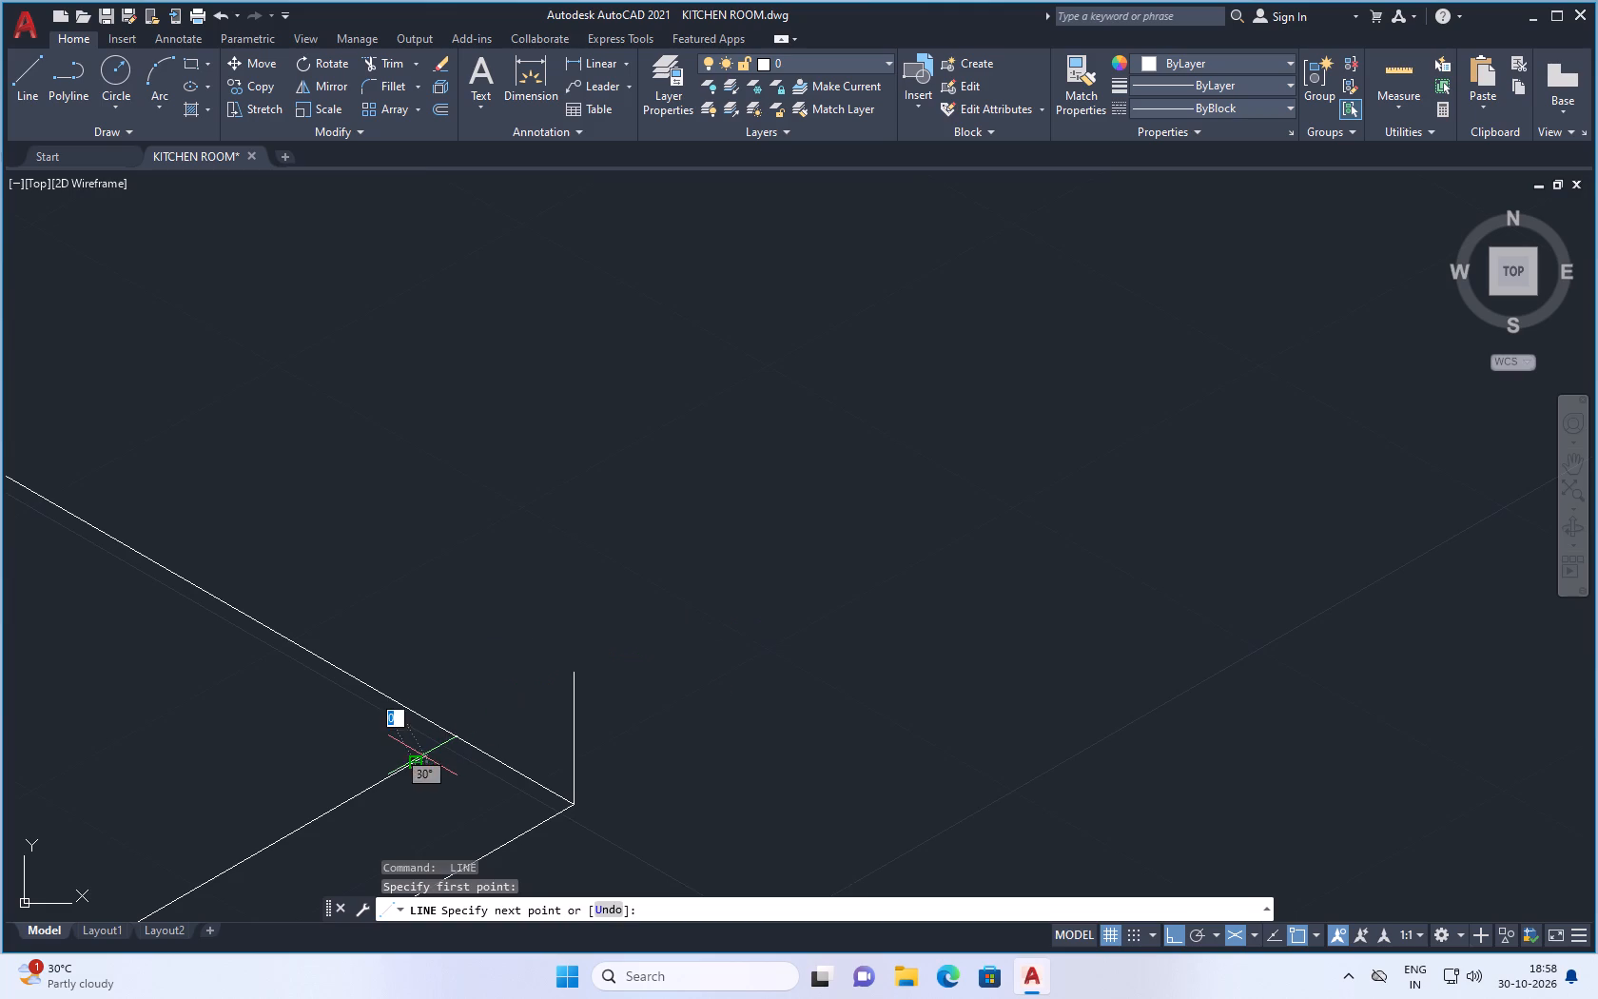
pyautogui.click(687, 589)
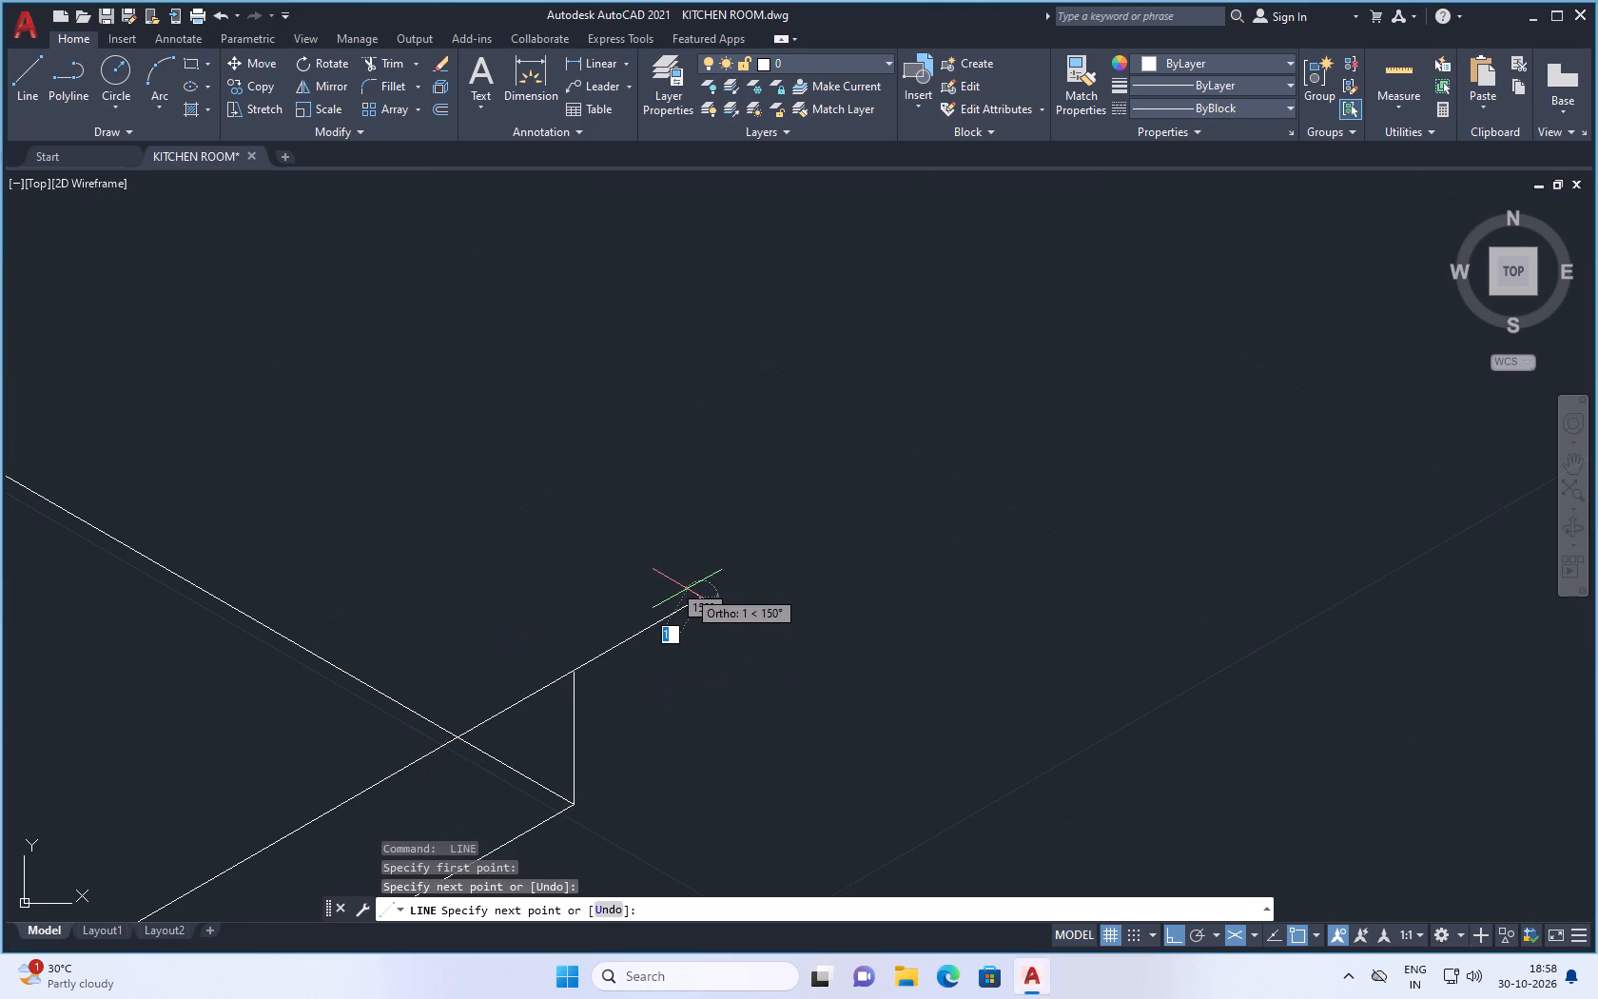
pyautogui.press('space')
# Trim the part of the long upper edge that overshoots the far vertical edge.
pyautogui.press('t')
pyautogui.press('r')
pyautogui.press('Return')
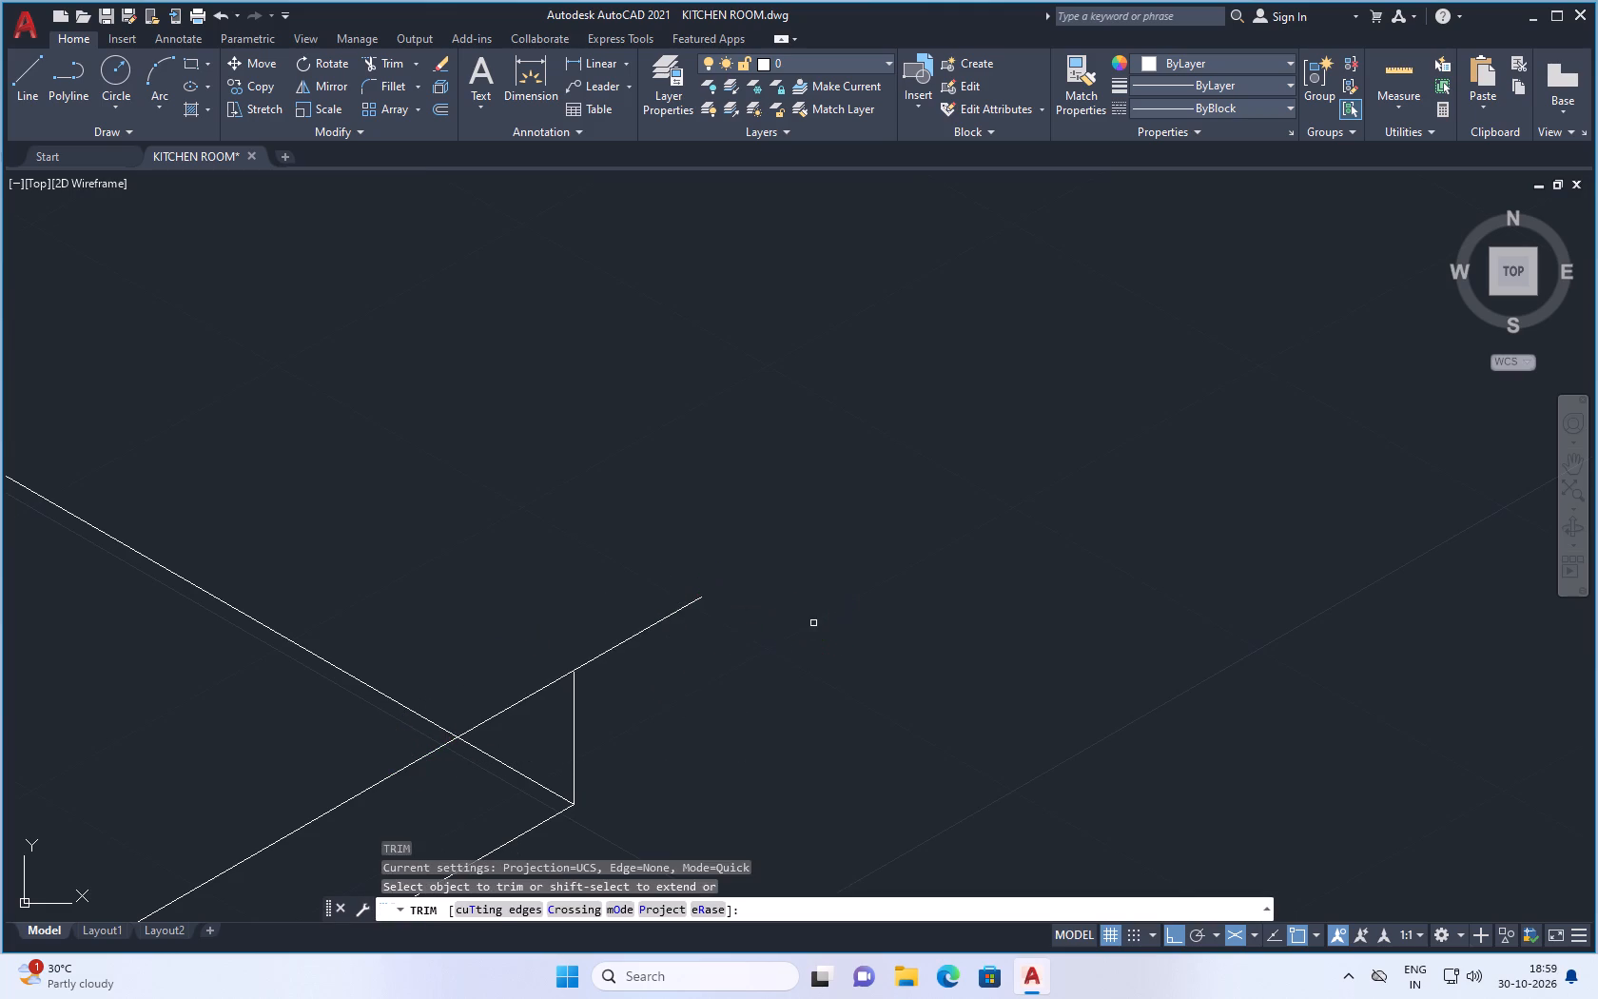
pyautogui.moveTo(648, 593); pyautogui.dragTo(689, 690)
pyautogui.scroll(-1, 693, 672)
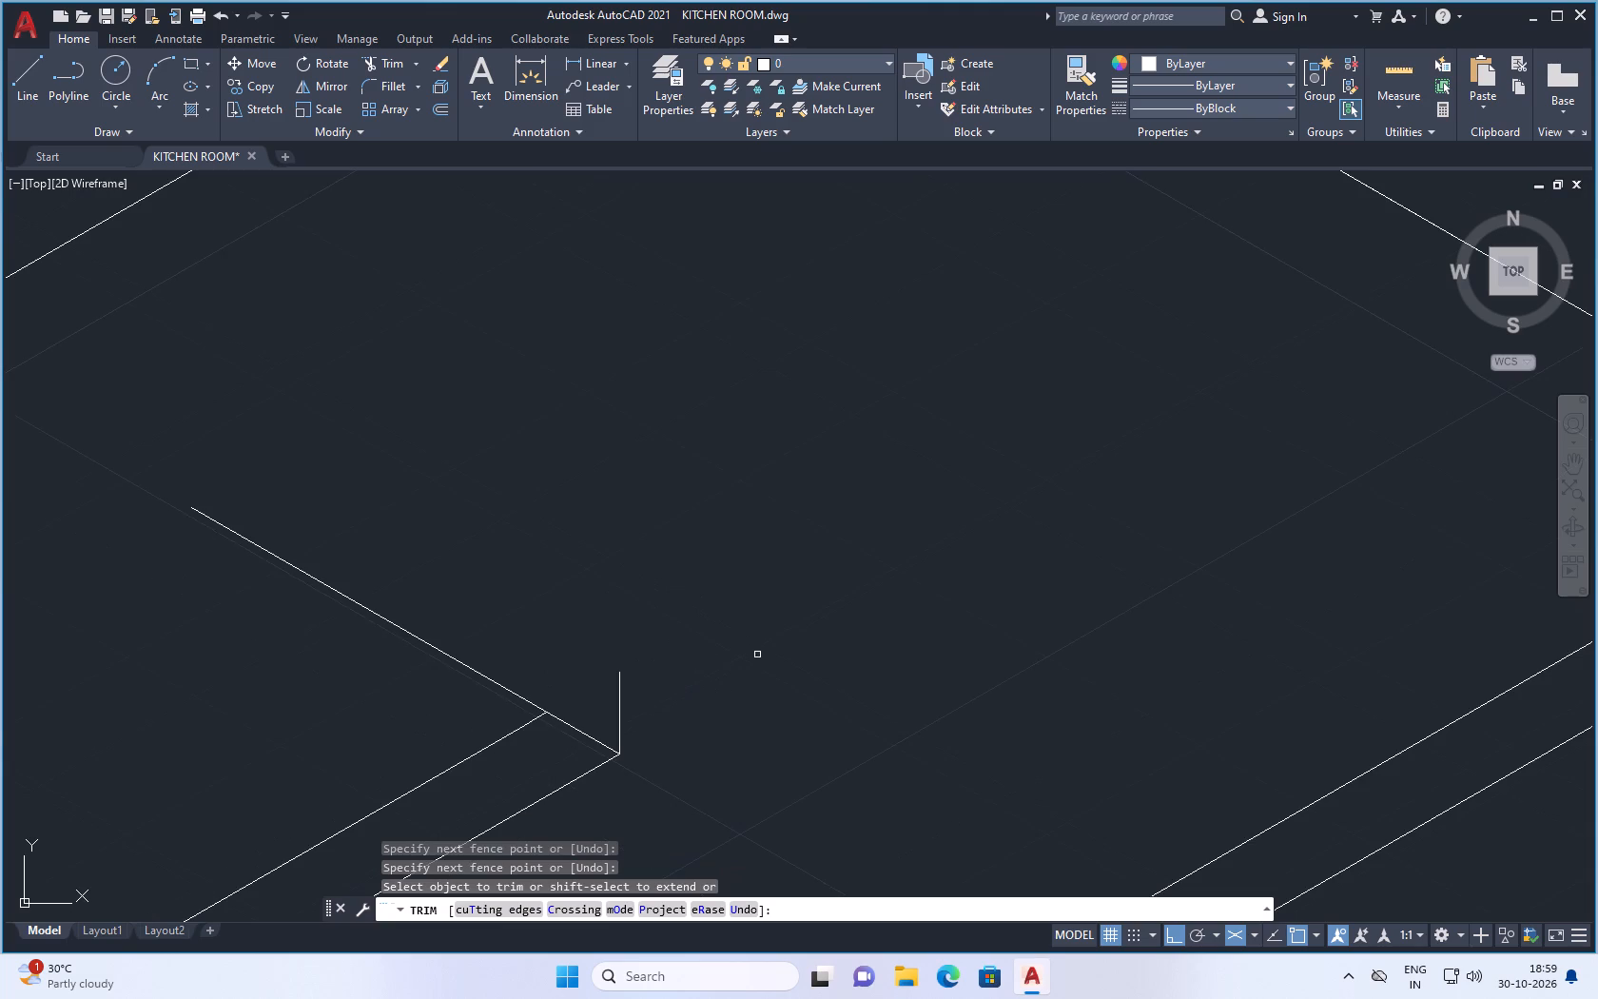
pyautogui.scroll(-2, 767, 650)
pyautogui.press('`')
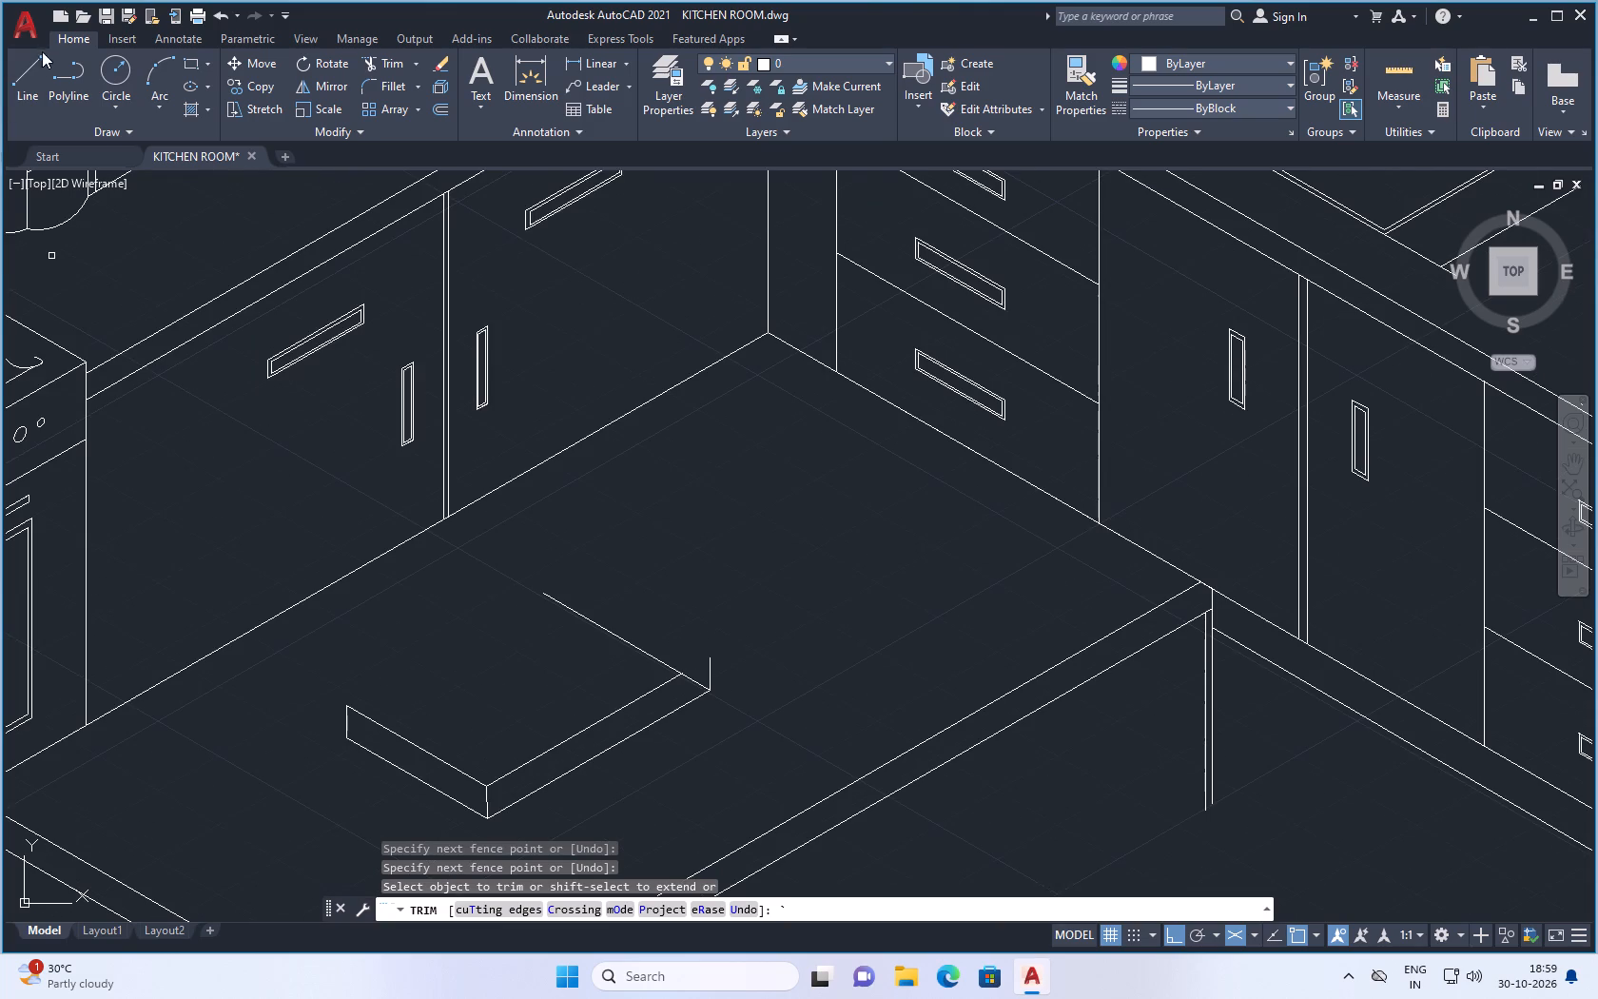
# Redraw the upper edge from its crossing with the outline past the far vertical edge, adding a segment about 4 units long at its end.
pyautogui.click(24, 76)
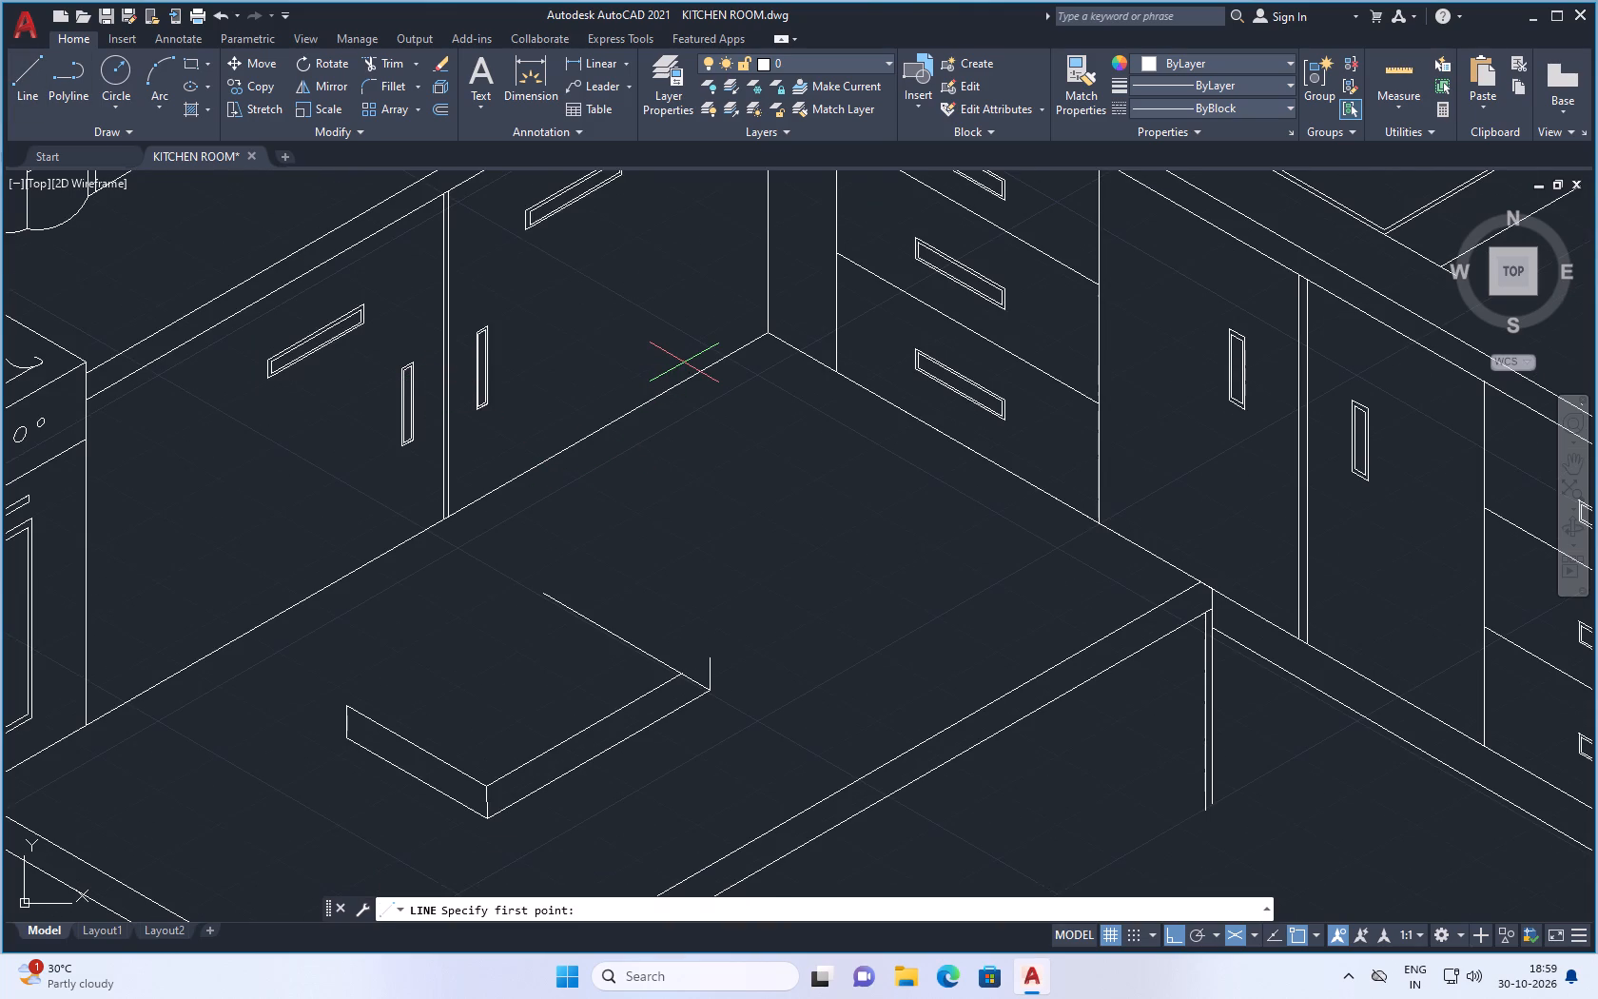
pyautogui.scroll(2, 683, 665)
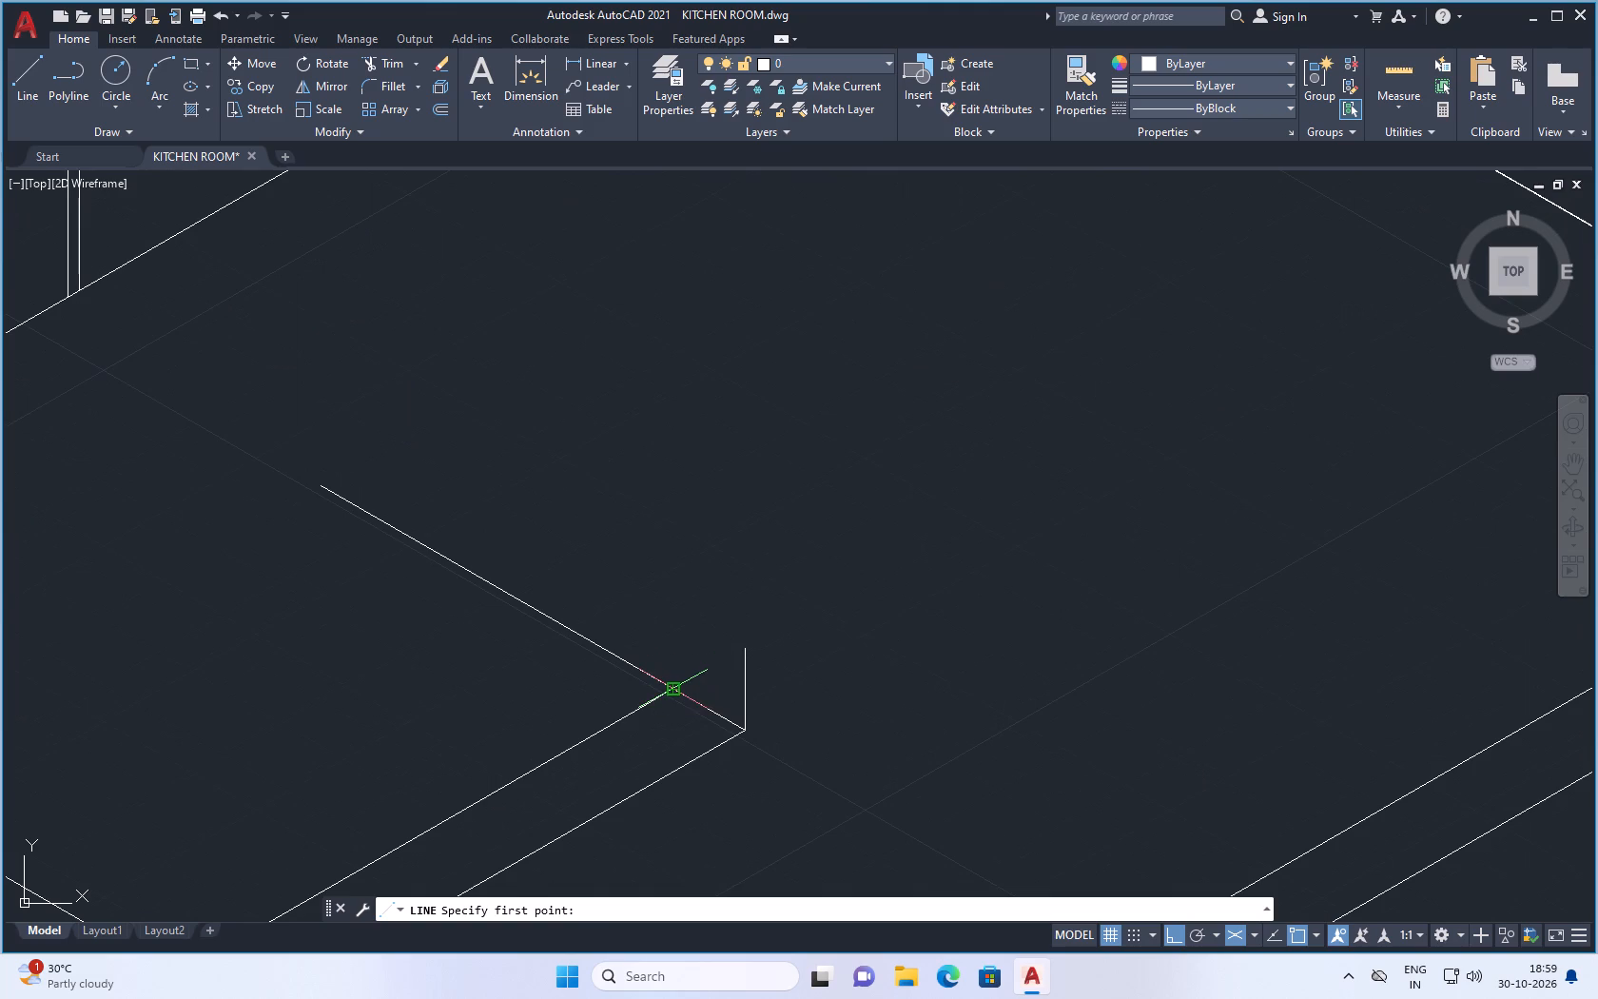
pyautogui.moveTo(675, 685); pyautogui.dragTo(697, 676)
pyautogui.click(914, 597)
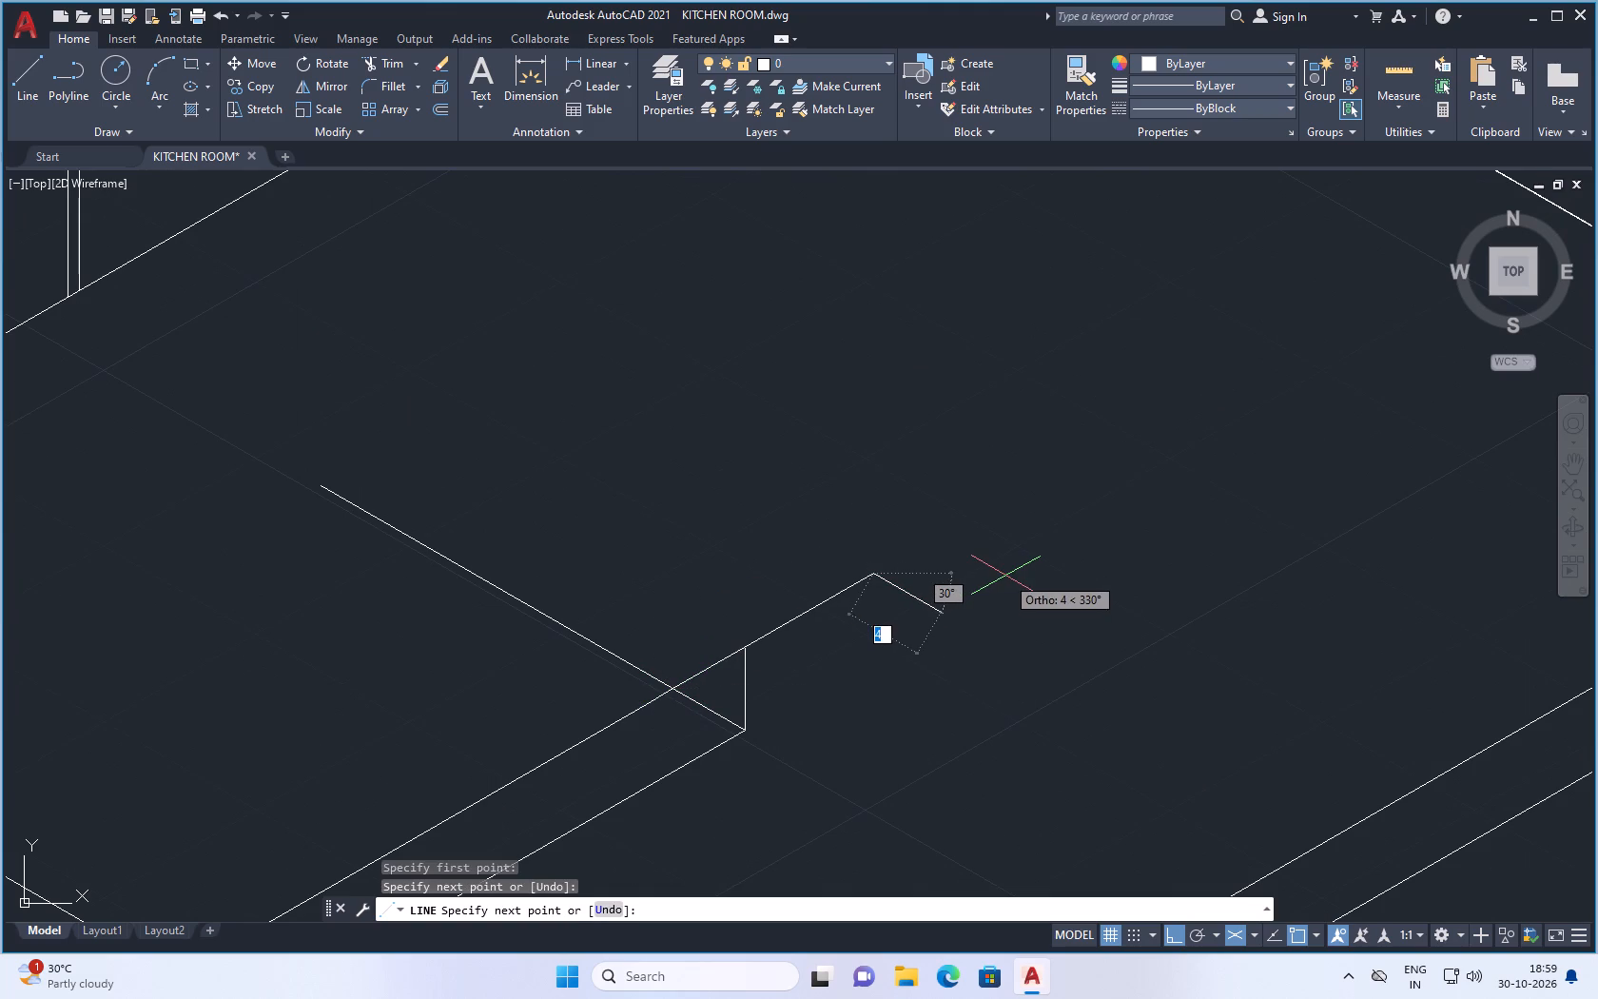
pyautogui.click(1006, 576)
pyautogui.press('Escape')
# Trim away the short stray segment at the outer end of the overshooting upper edge.
pyautogui.write('tr')
pyautogui.press('Return')
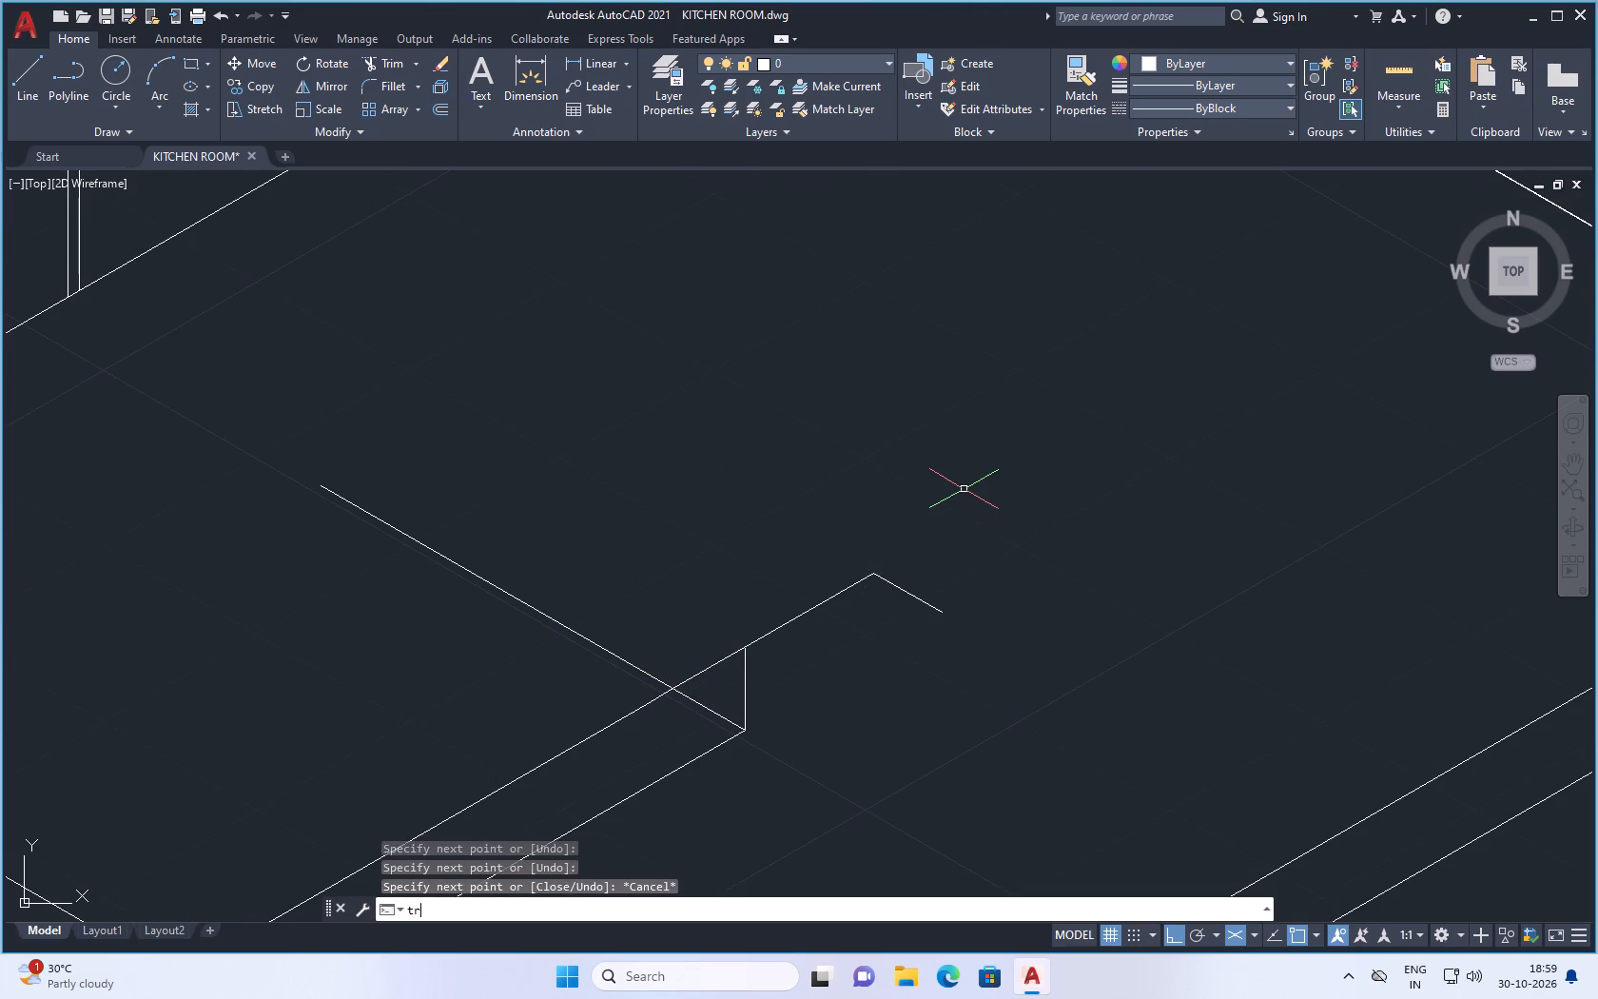
pyautogui.click(895, 584)
pyautogui.moveTo(864, 573); pyautogui.dragTo(864, 591)
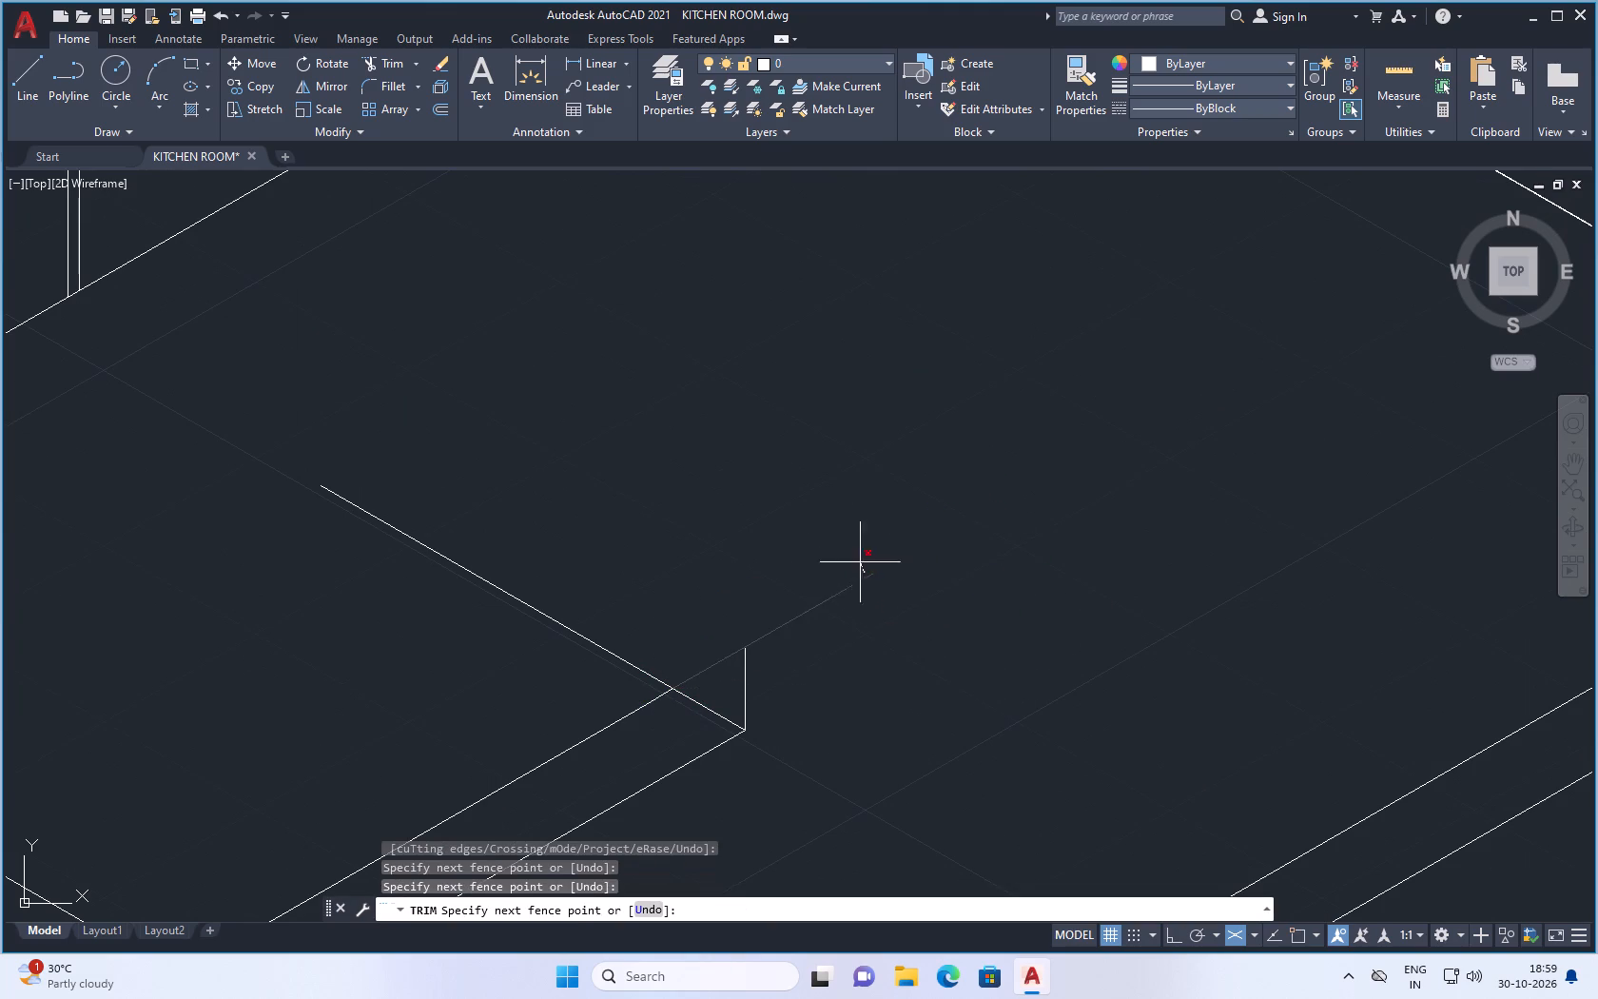
pyautogui.press('Escape')
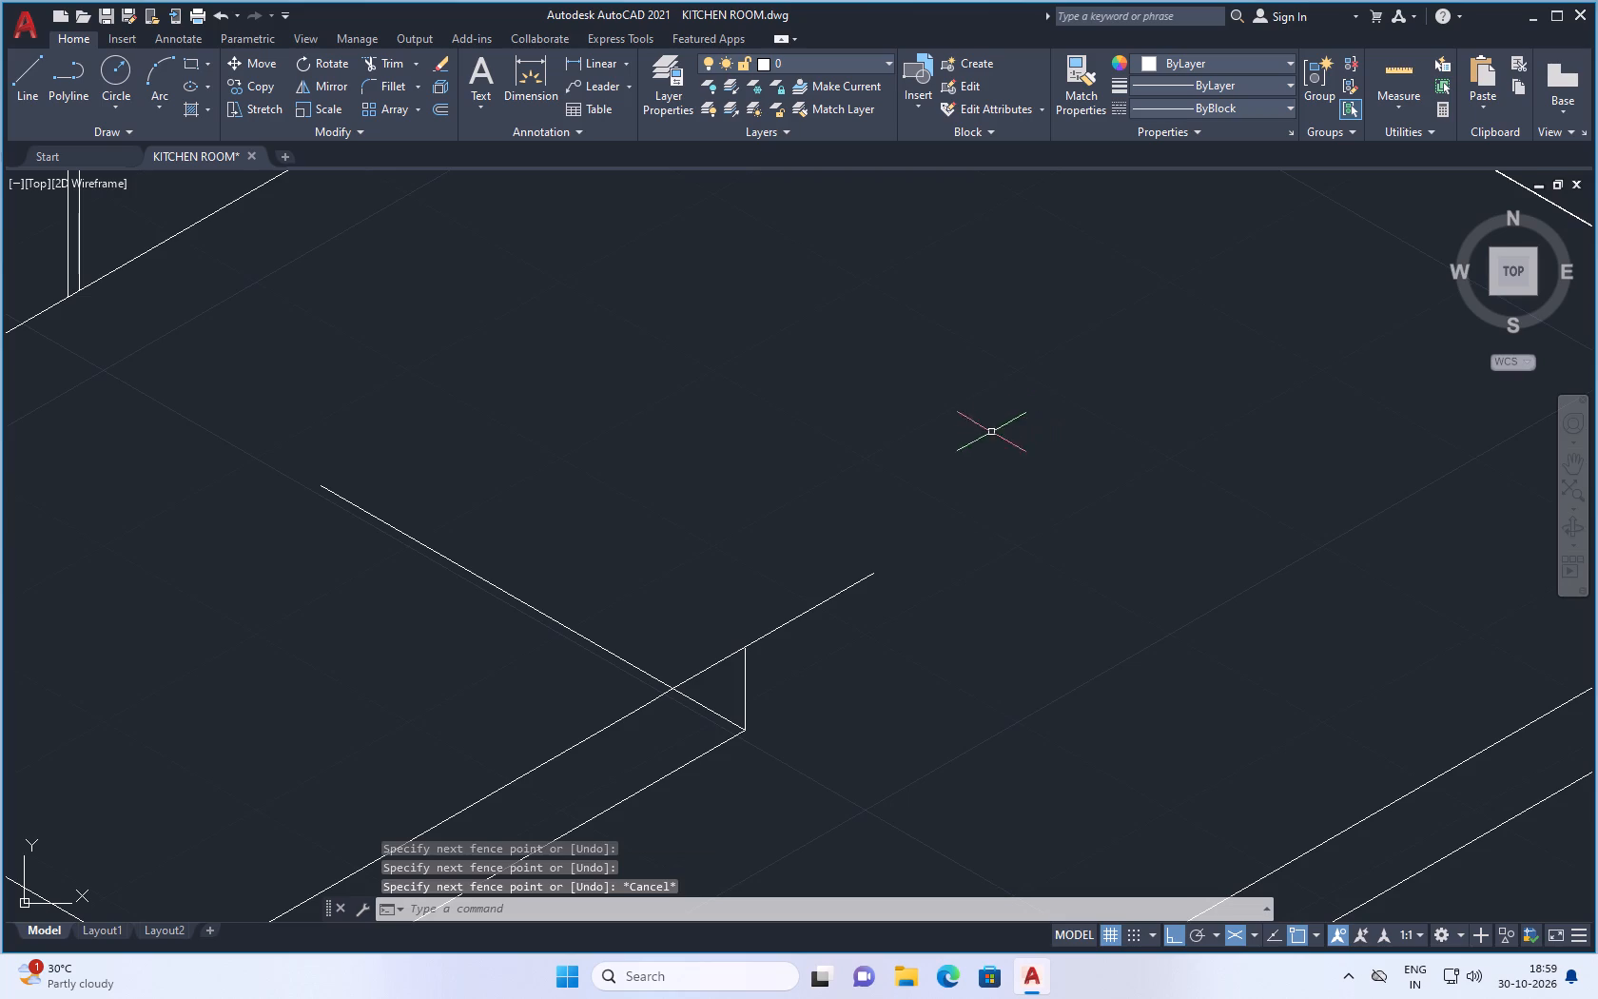
# In isoplane Left, draw a vertical cutting line straight up from the top of the far vertical edge.
pyautogui.click(32, 65)
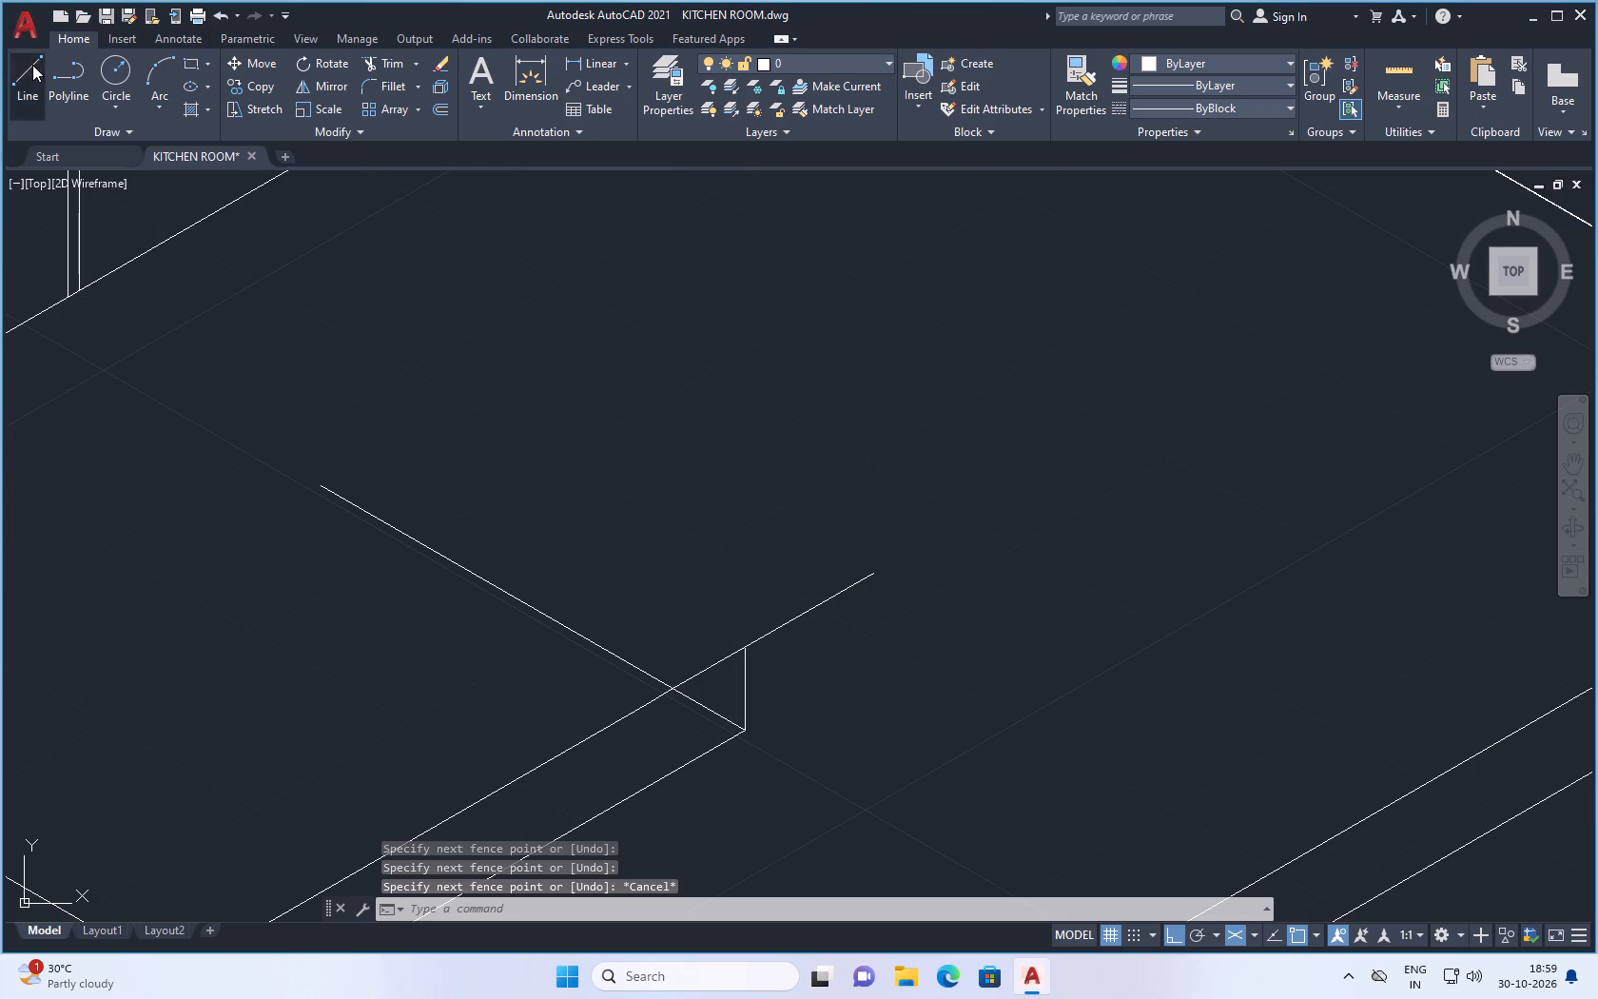
pyautogui.click(748, 650)
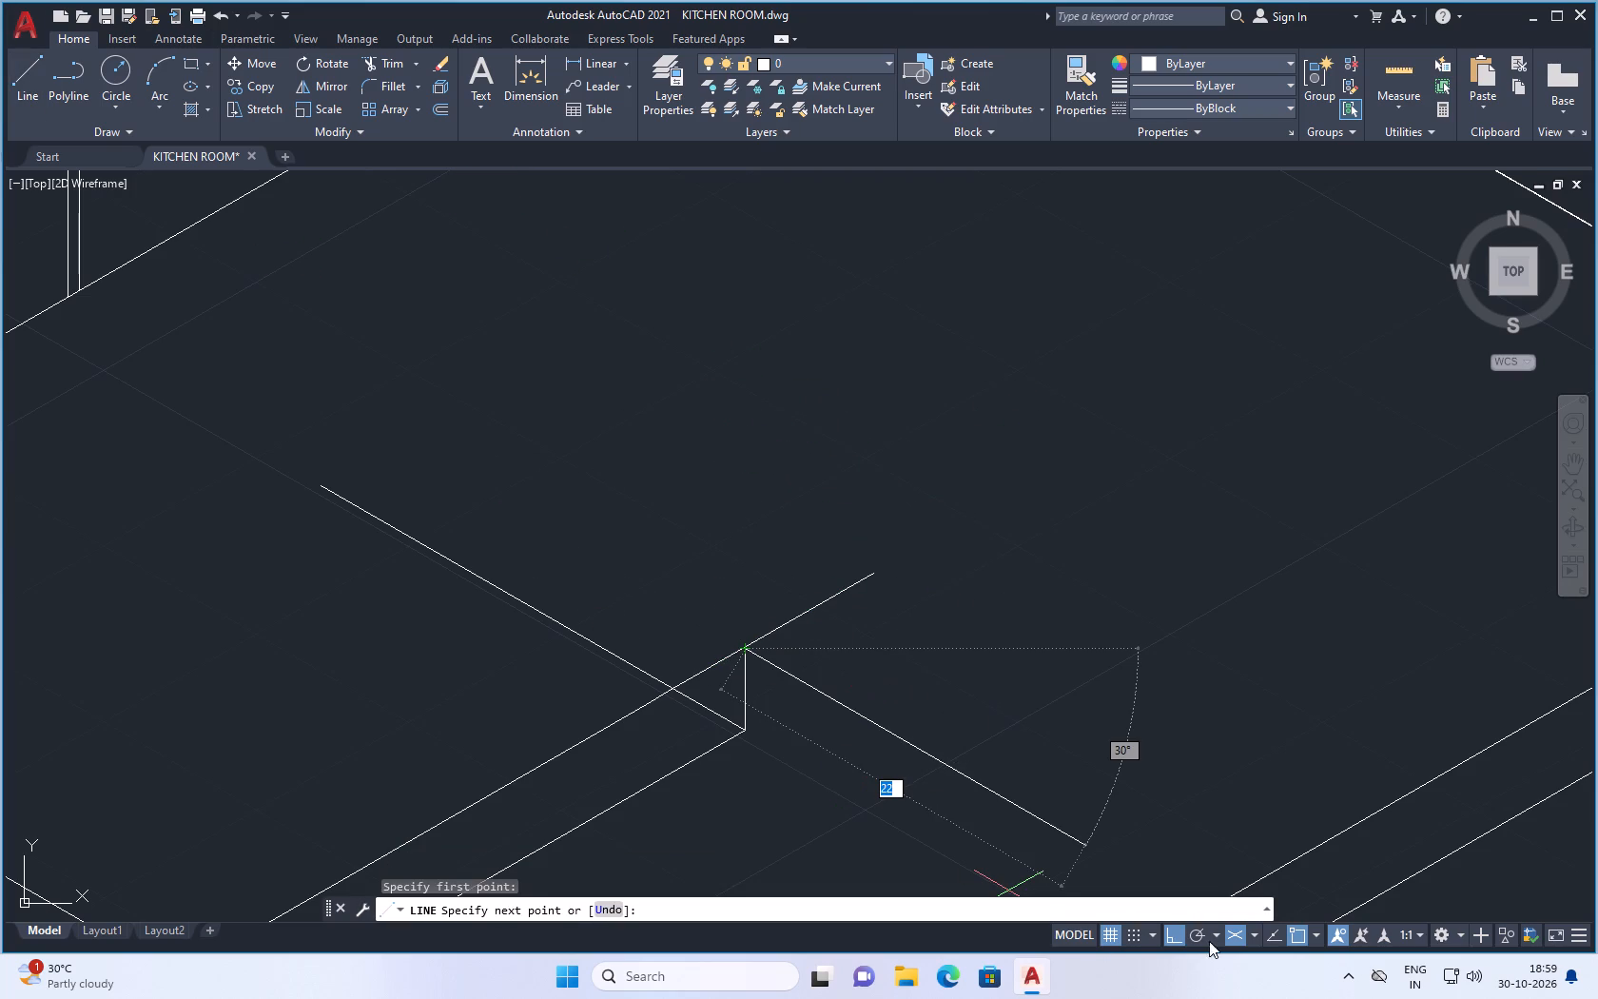
pyautogui.click(1252, 934)
pyautogui.click(1259, 845)
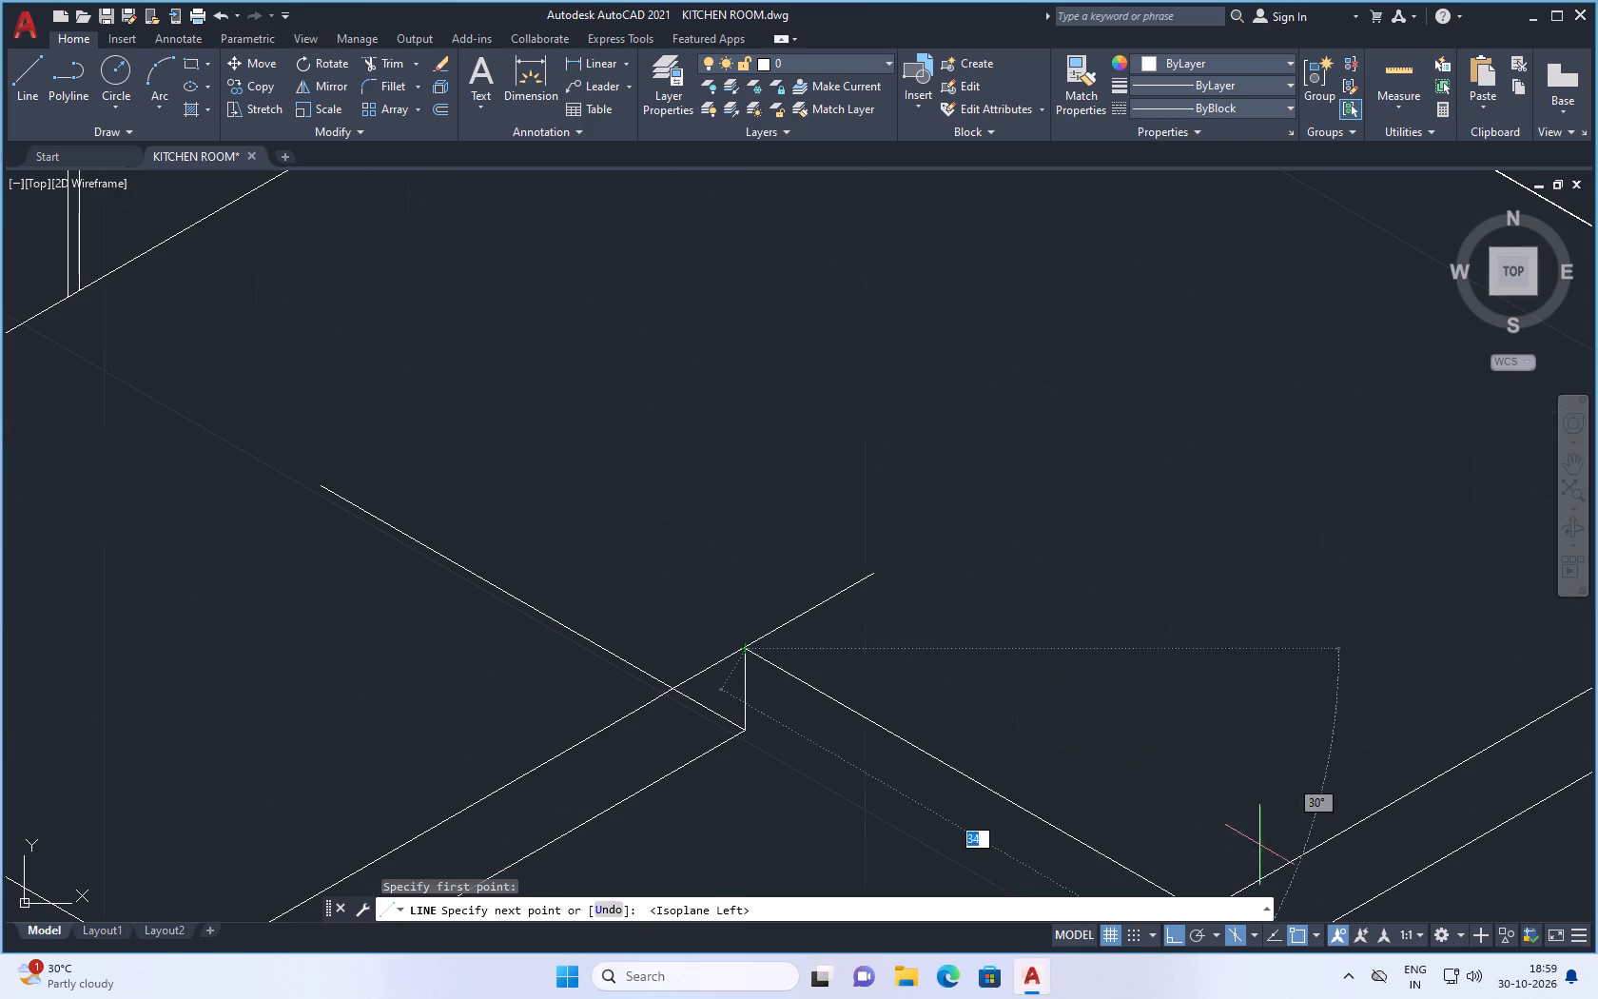
pyautogui.click(859, 419)
pyautogui.press('space')
# Trim the upper edge's overshoot and the vertical line's extension back to the box's far upper corner.
pyautogui.write('tr')
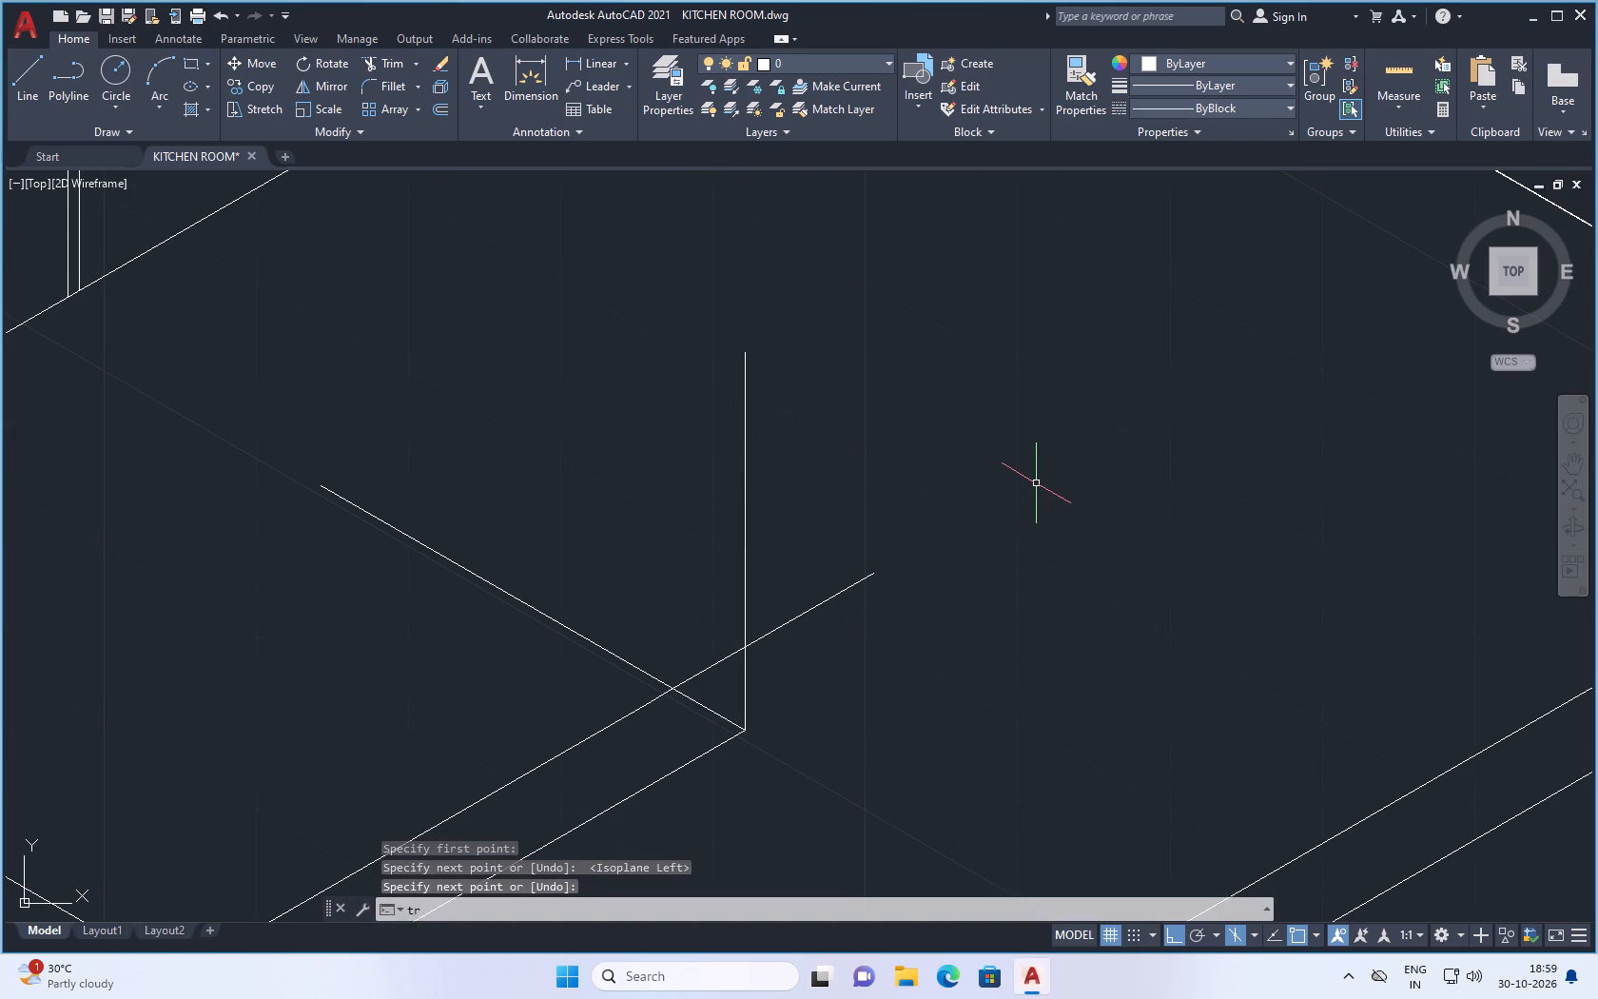
pyautogui.press('Return')
pyautogui.click(829, 604)
pyautogui.click(819, 587)
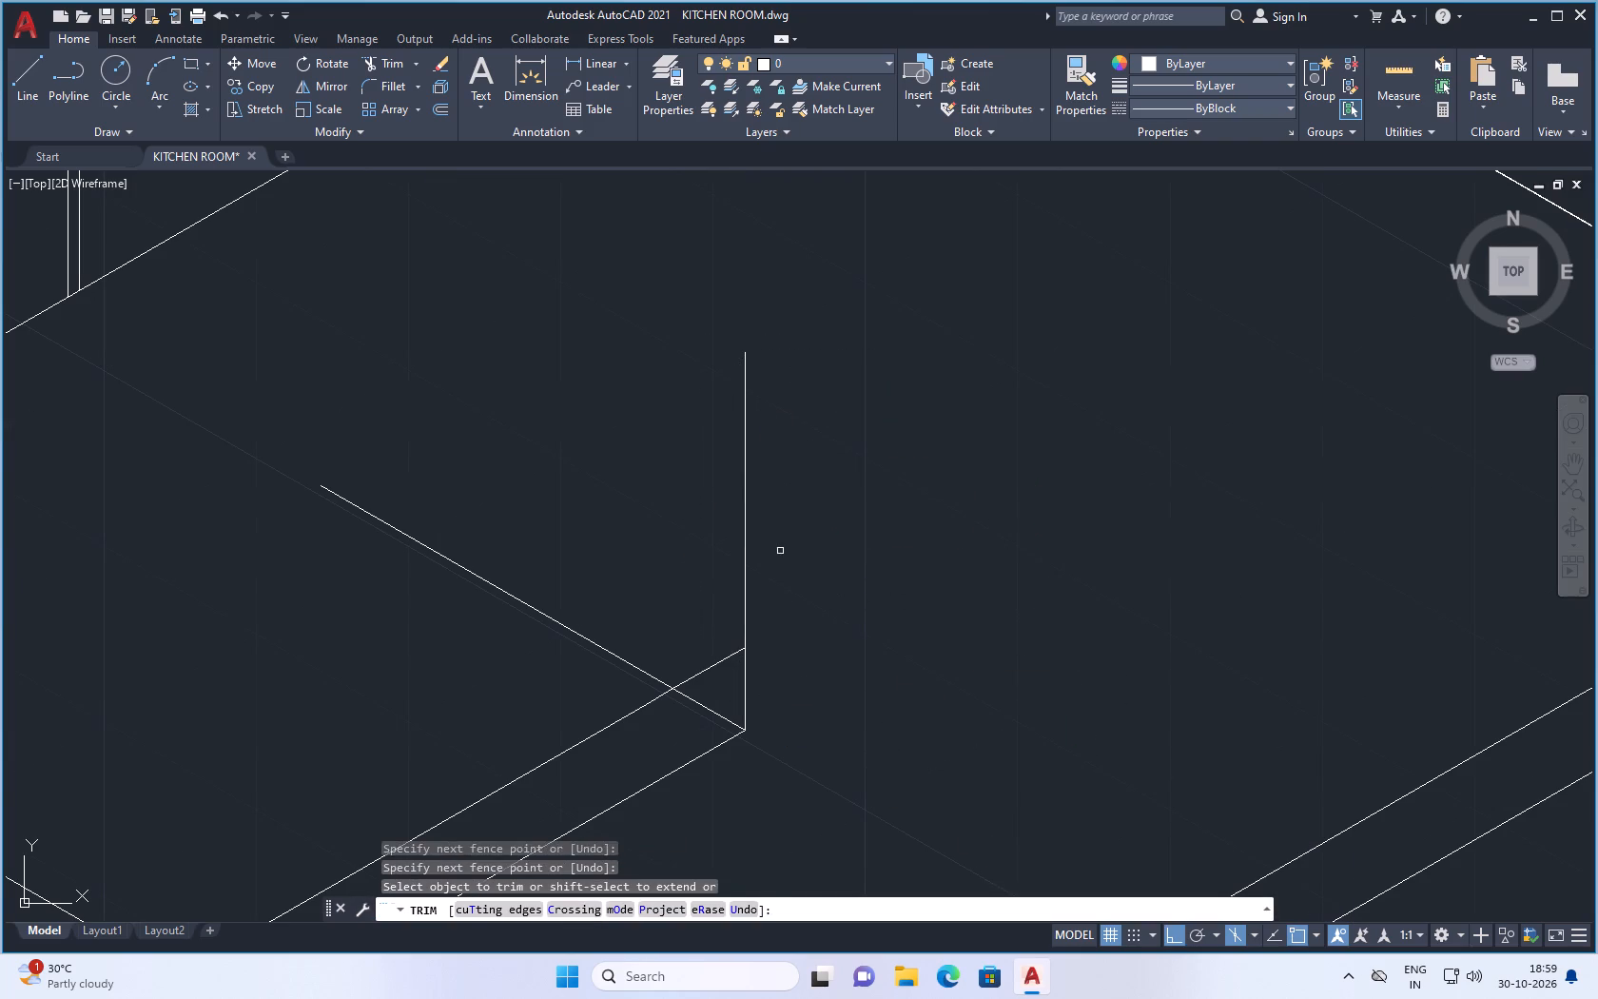
pyautogui.moveTo(773, 545); pyautogui.dragTo(624, 547)
pyautogui.scroll(-1, 705, 512)
pyautogui.press('Escape')
# In isoplane Top, draw a line about 24 units long from the narrow face's back upper corner, parallel to the long front edge.
pyautogui.scroll(-3, 772, 536)
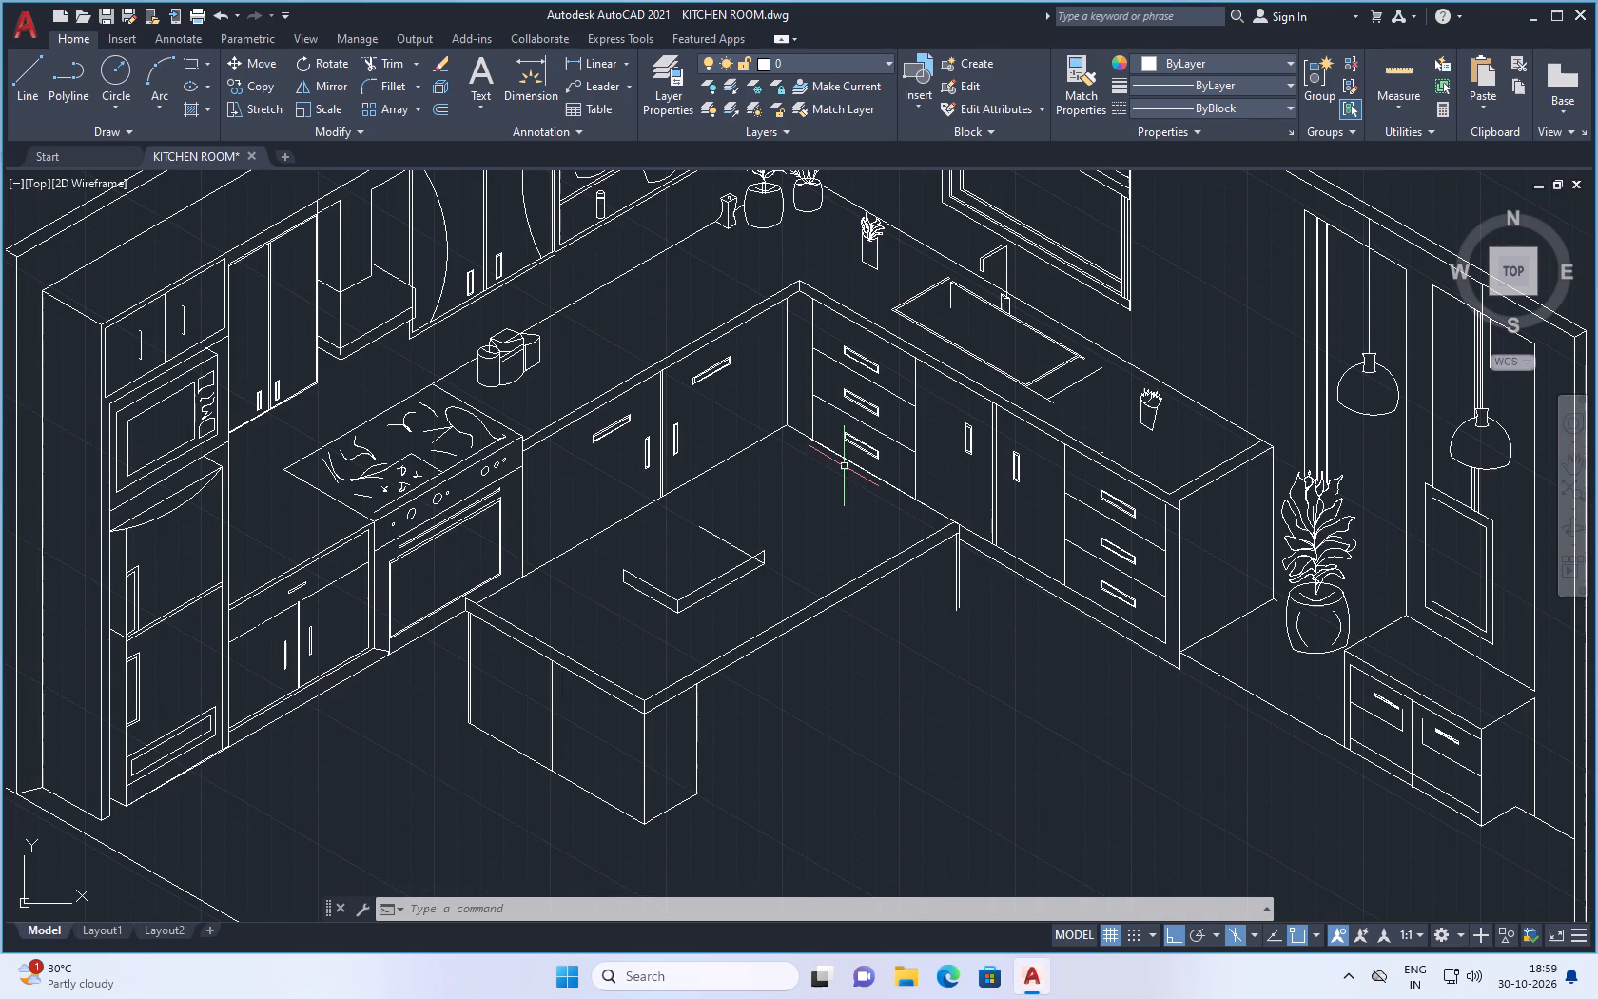
pyautogui.scroll(-1, 709, 671)
pyautogui.scroll(1, 644, 563)
pyautogui.scroll(2, 734, 598)
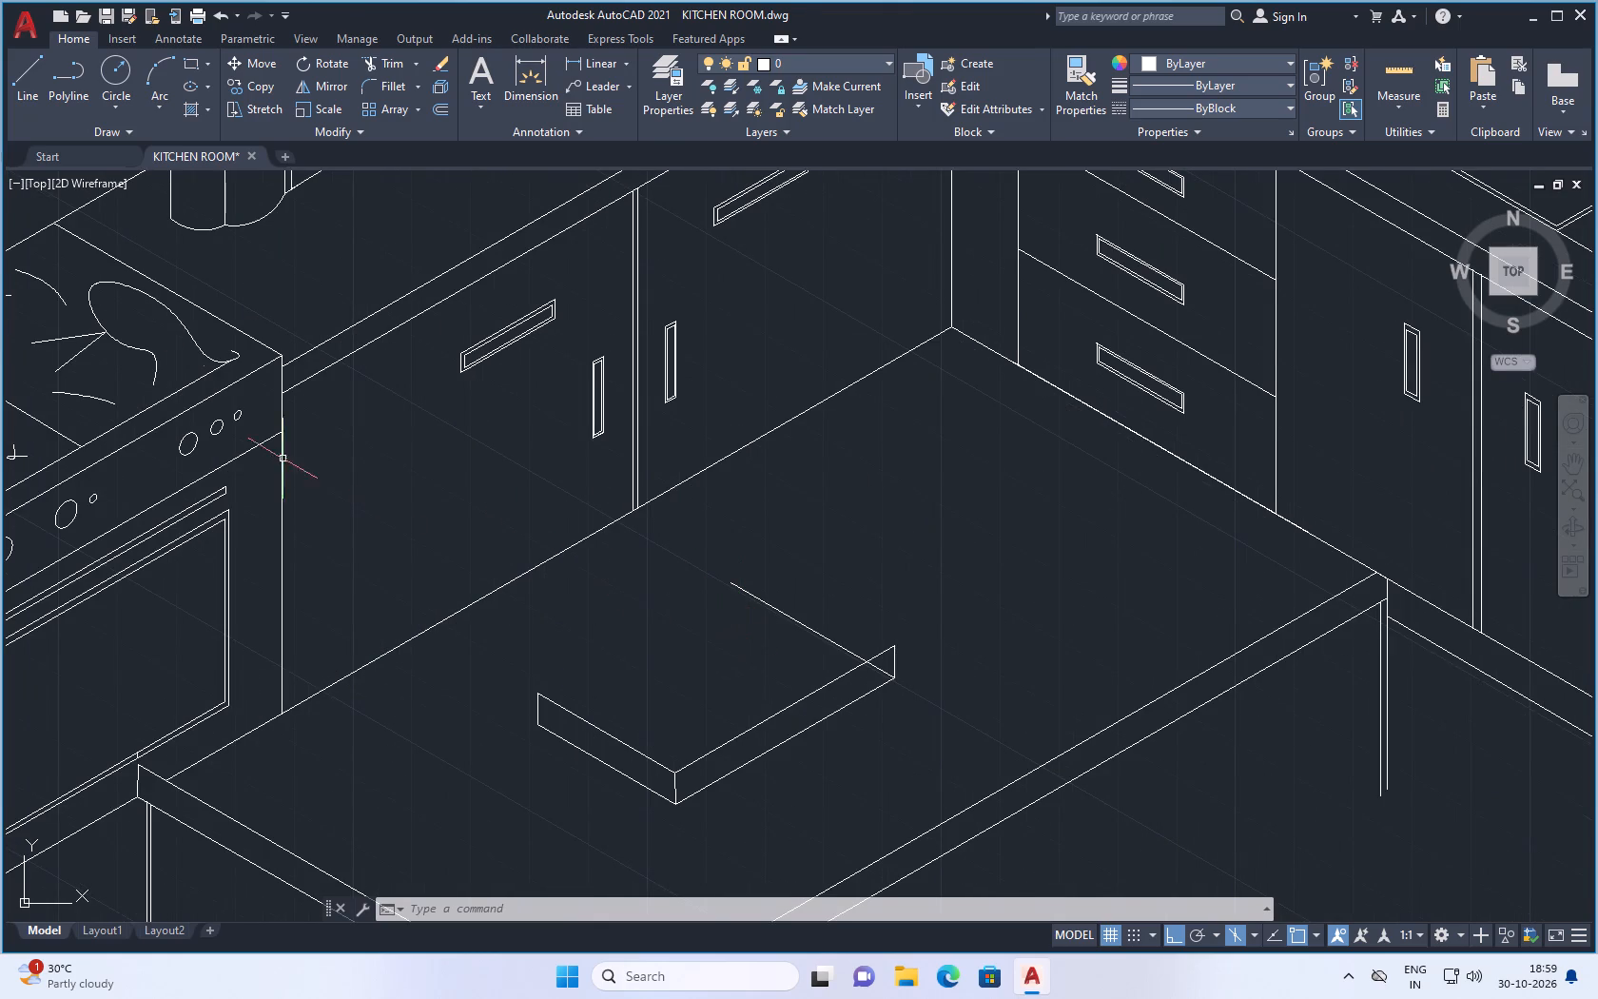
pyautogui.click(25, 96)
pyautogui.scroll(1, 489, 600)
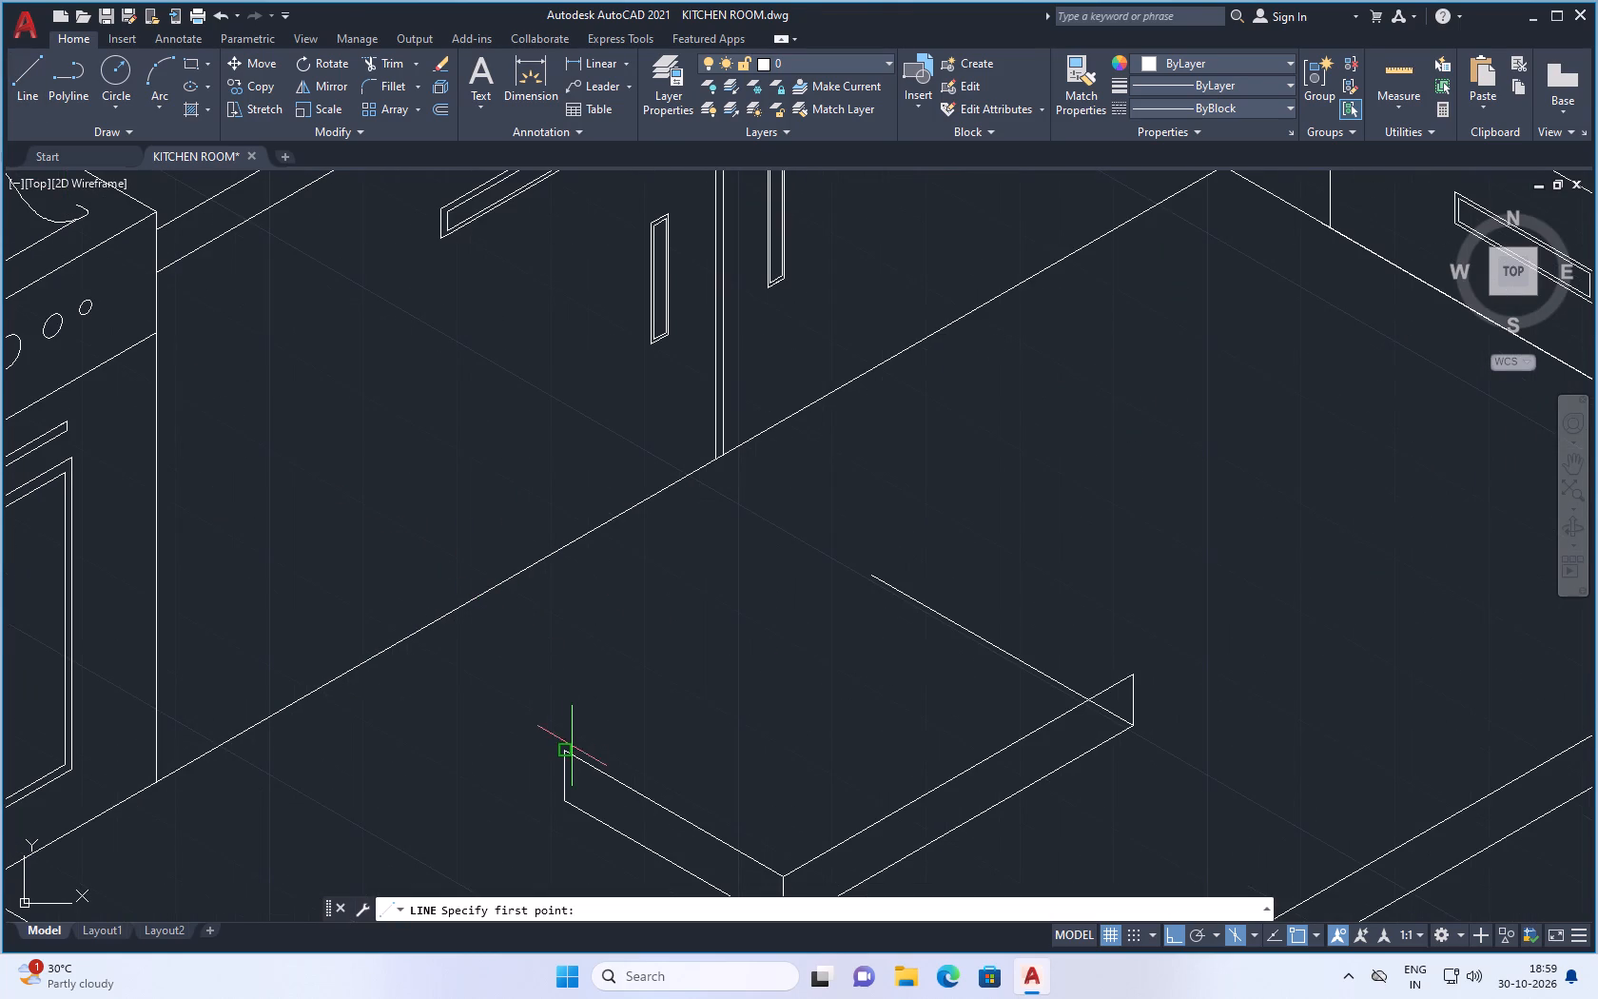
pyautogui.click(572, 751)
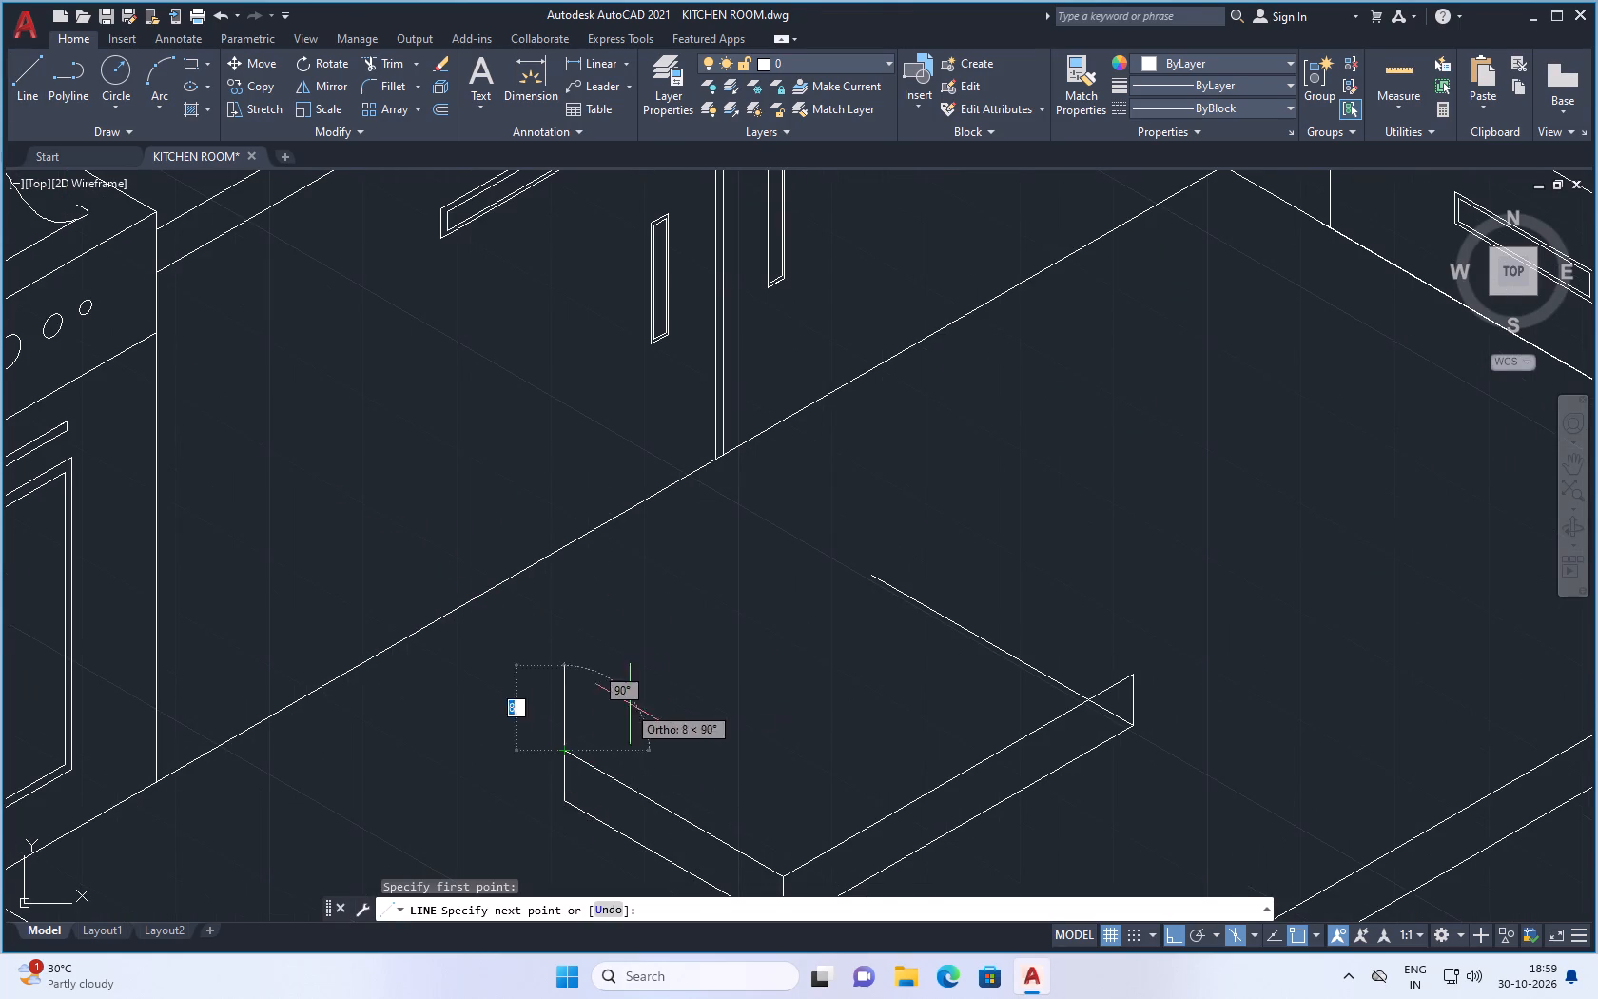
pyautogui.click(1251, 931)
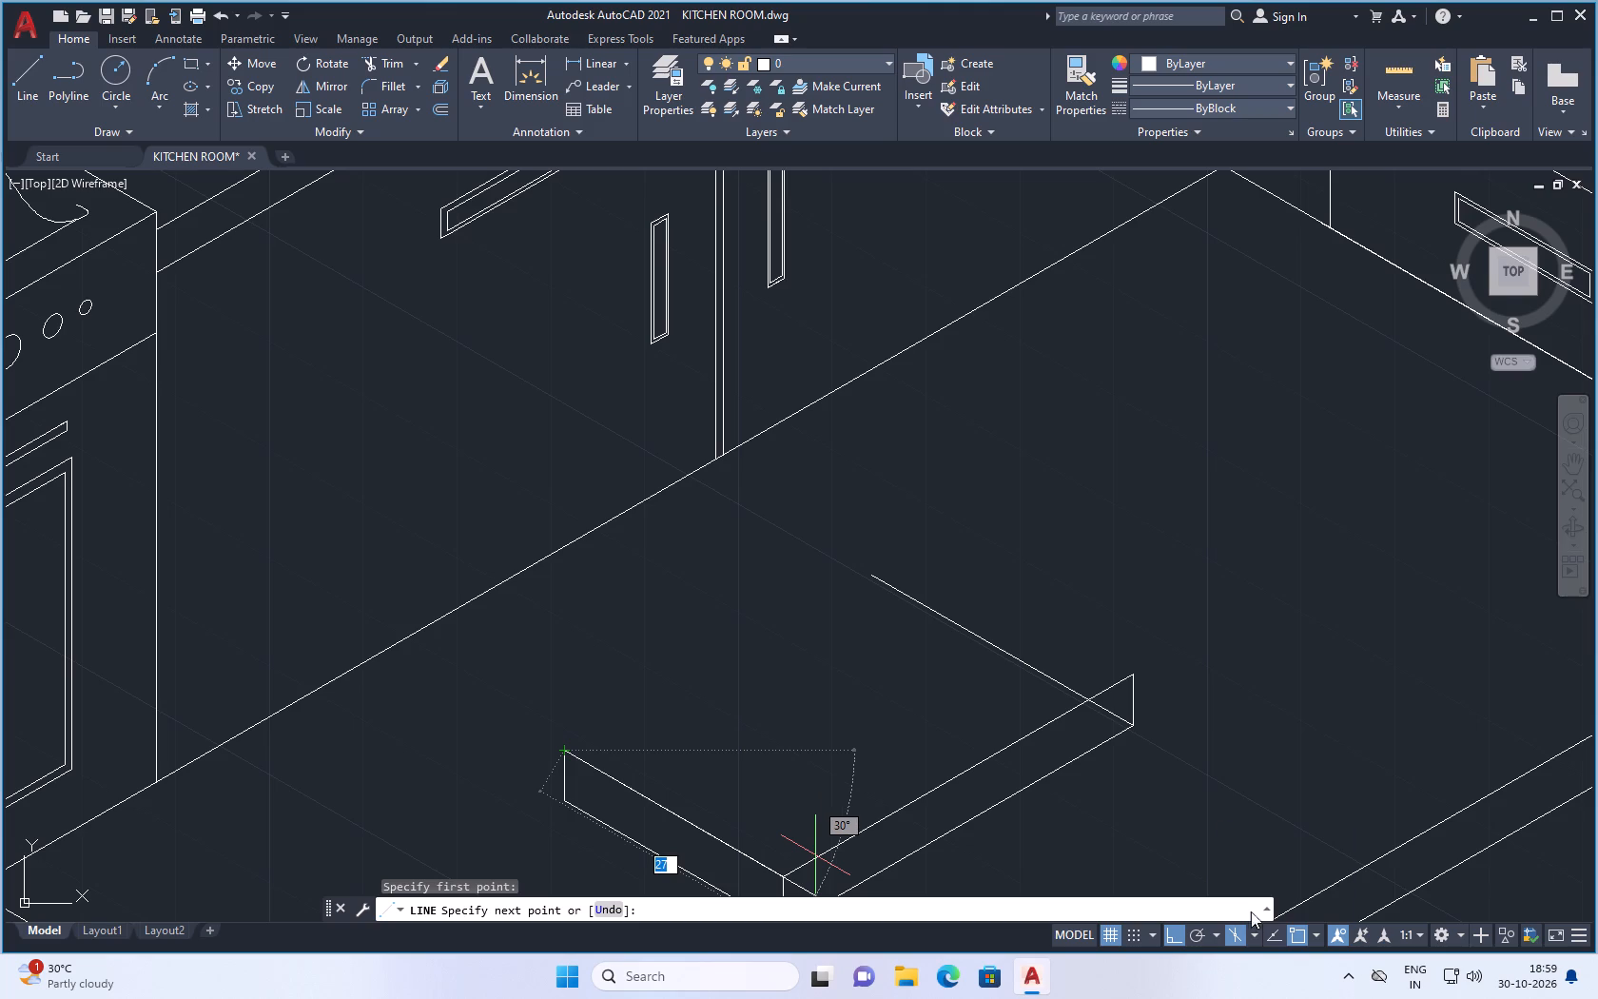
pyautogui.click(1269, 869)
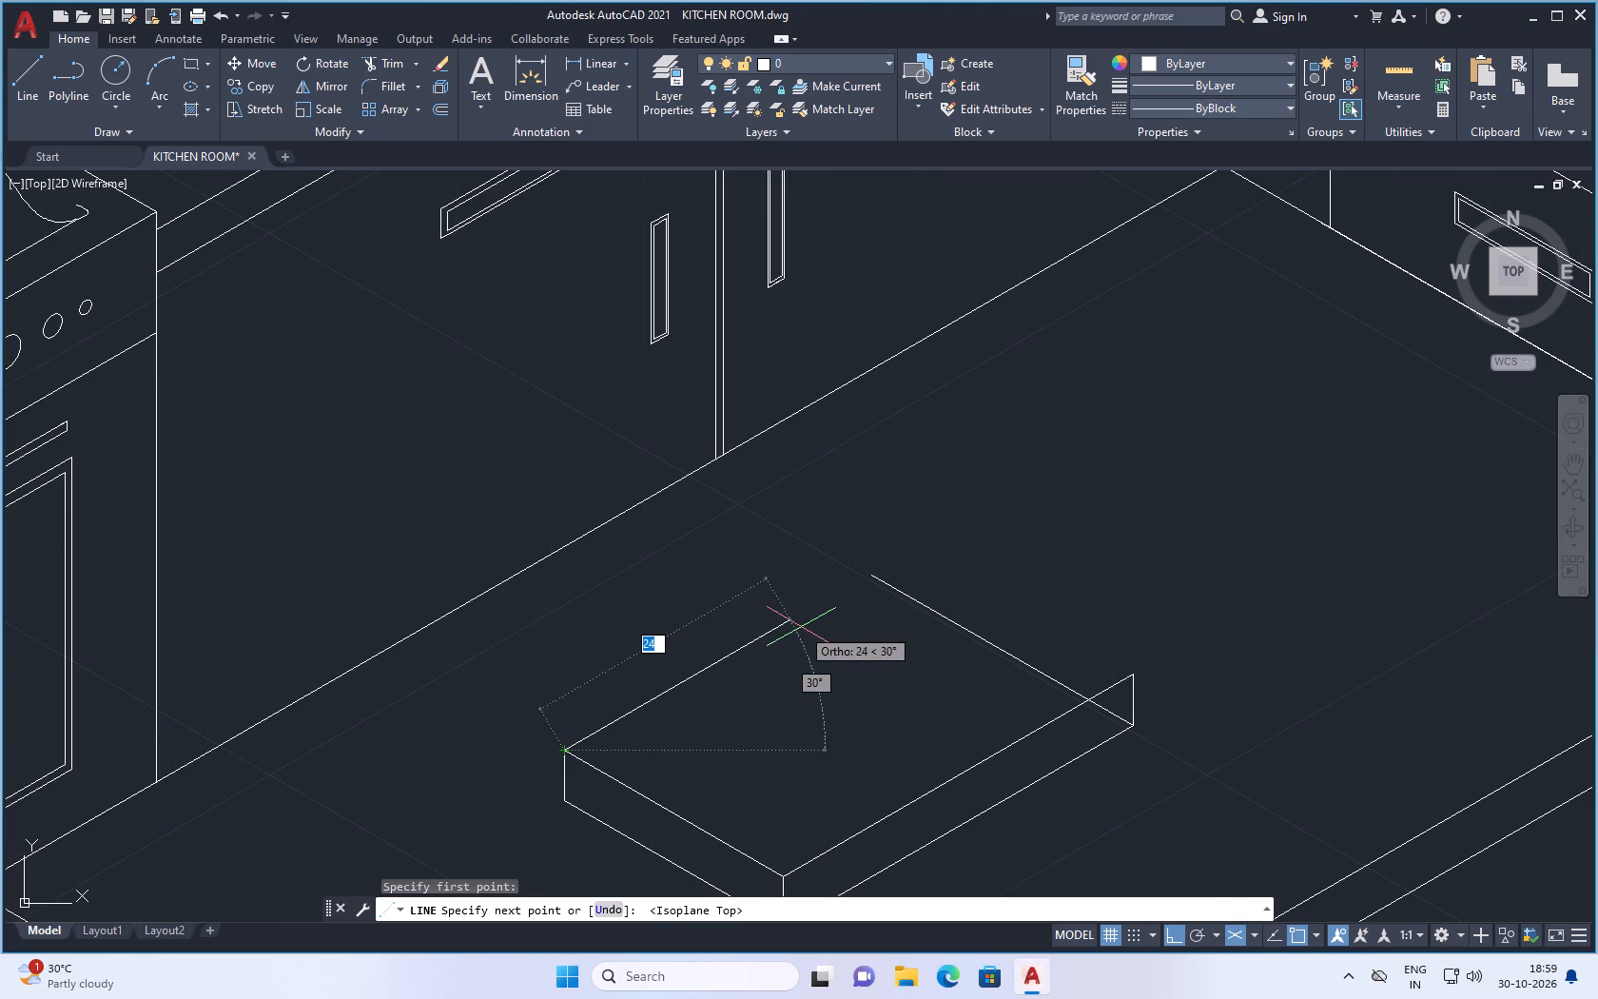
pyautogui.click(801, 628)
pyautogui.press('space')
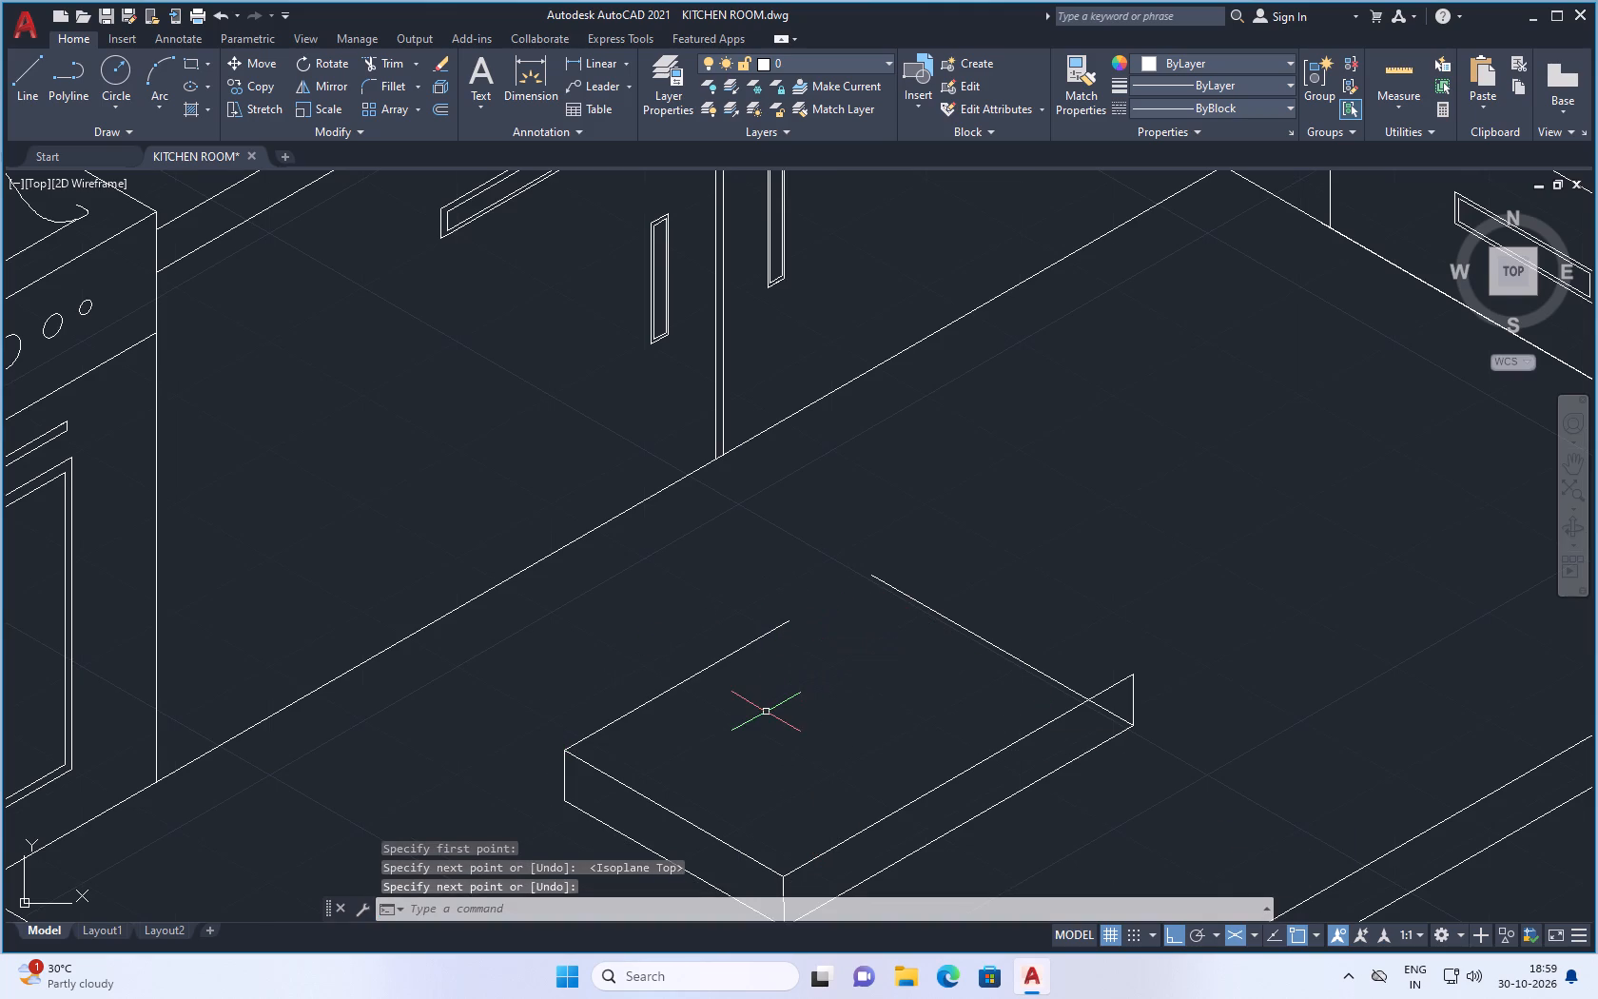
# In isoplane Left, draw a vertical line from a point inside the box's top face up to just past its back edge.
pyautogui.scroll(-1, 769, 691)
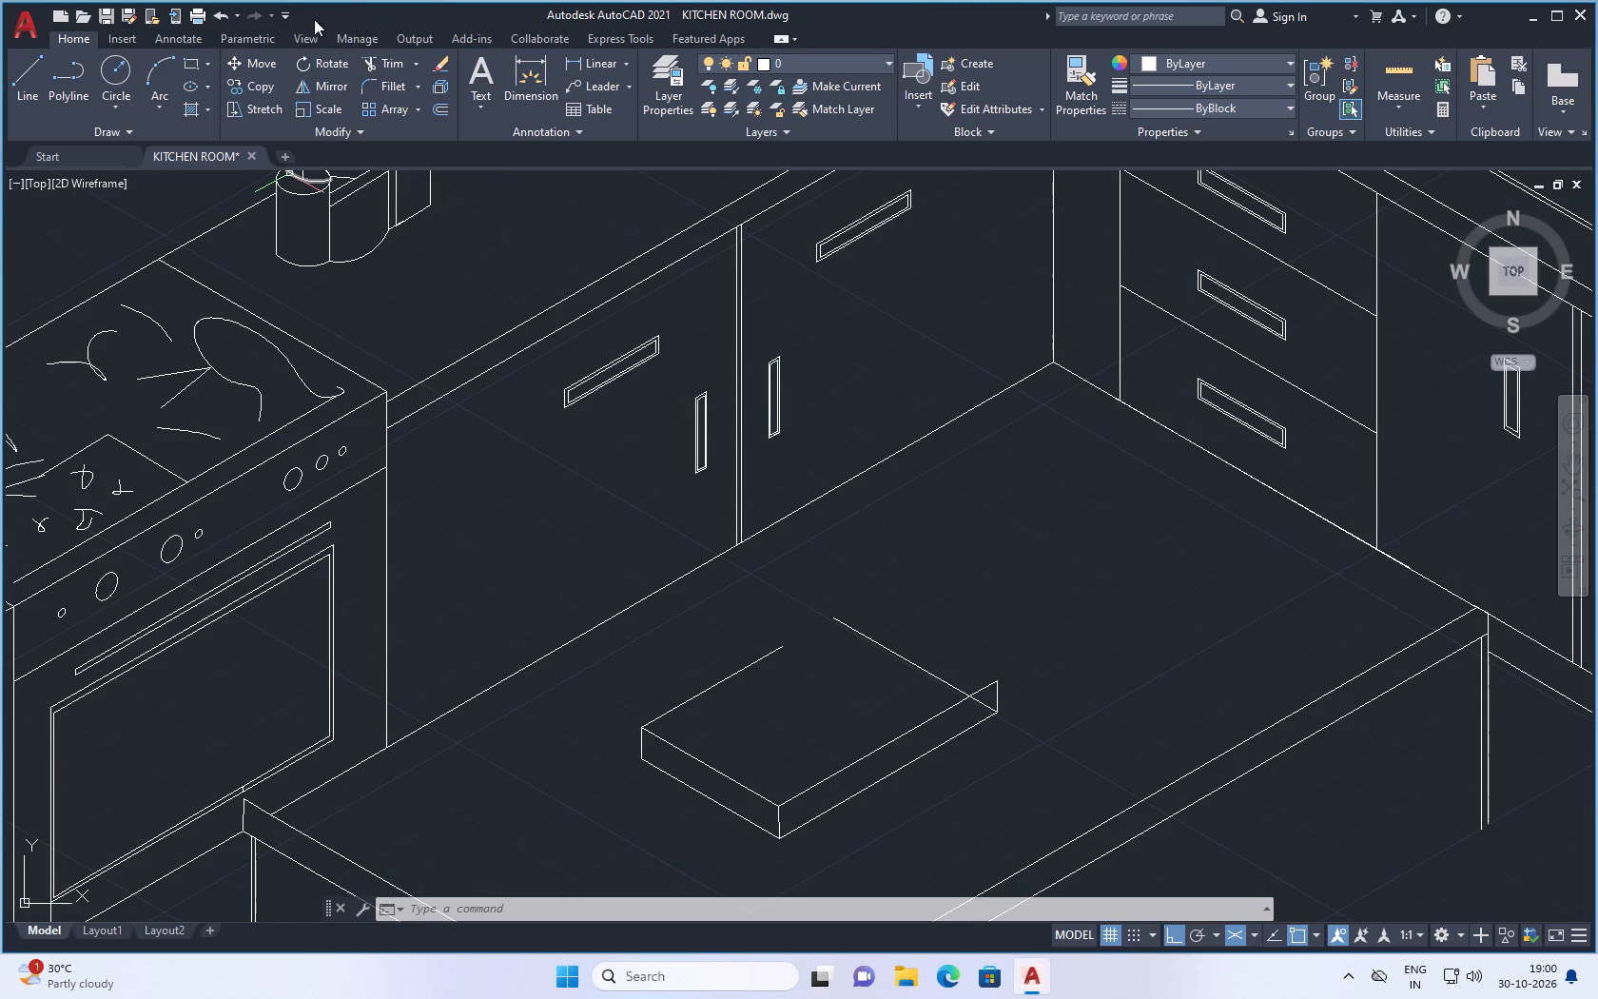
pyautogui.click(28, 83)
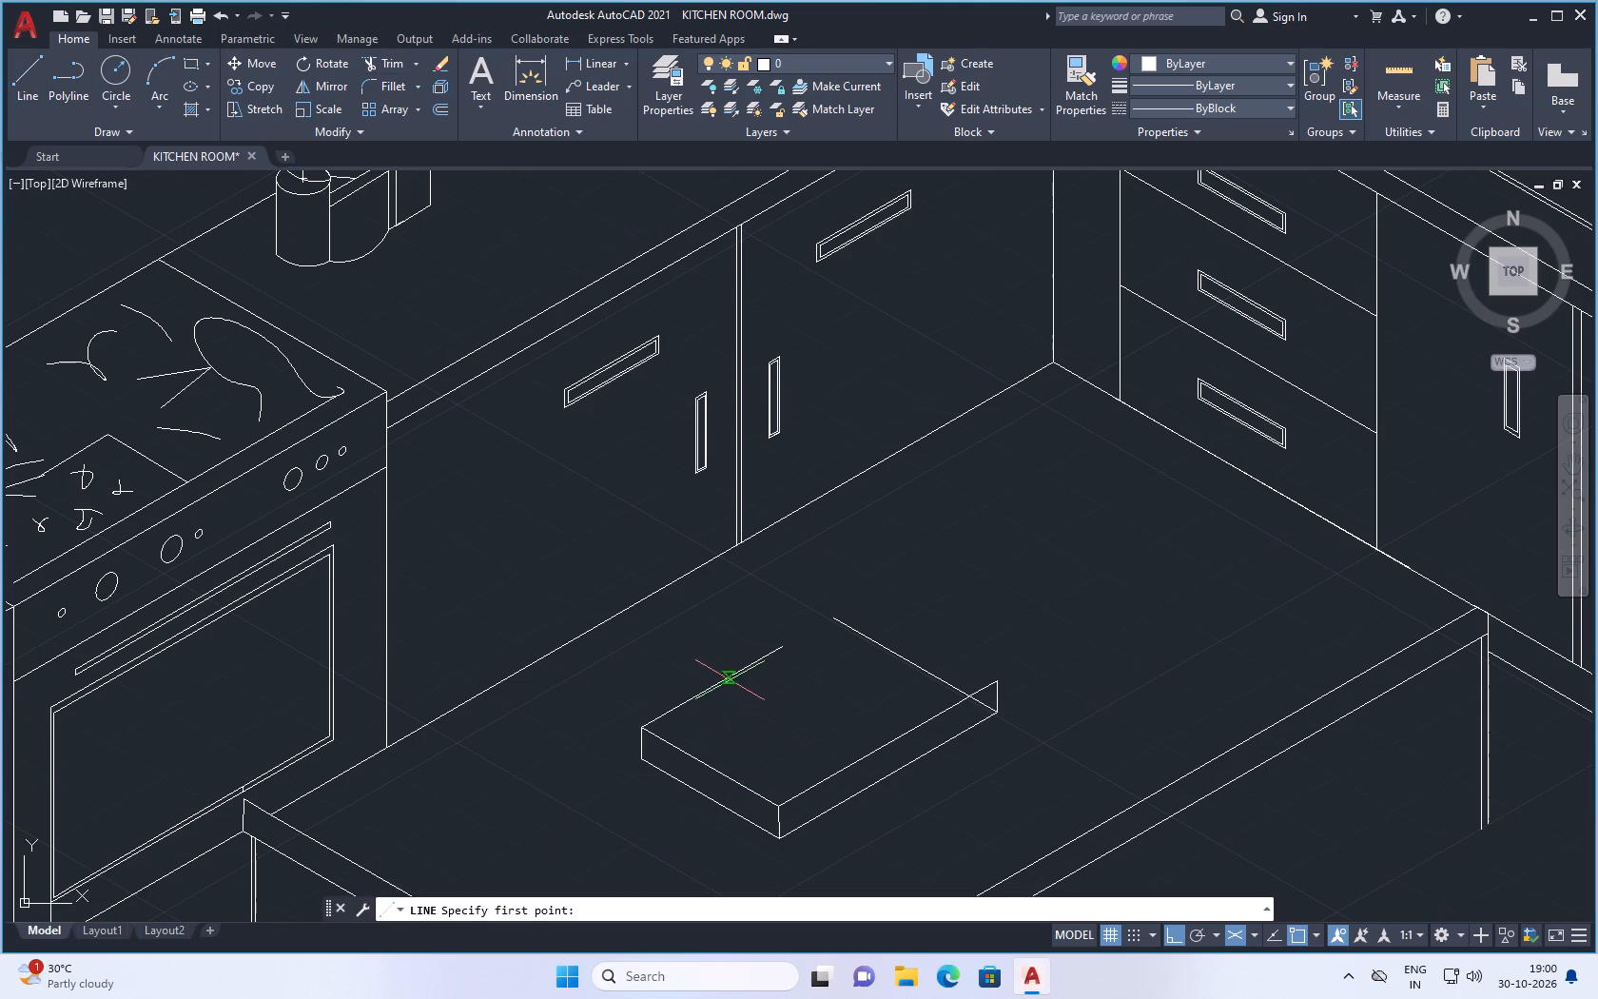
pyautogui.scroll(2, 754, 728)
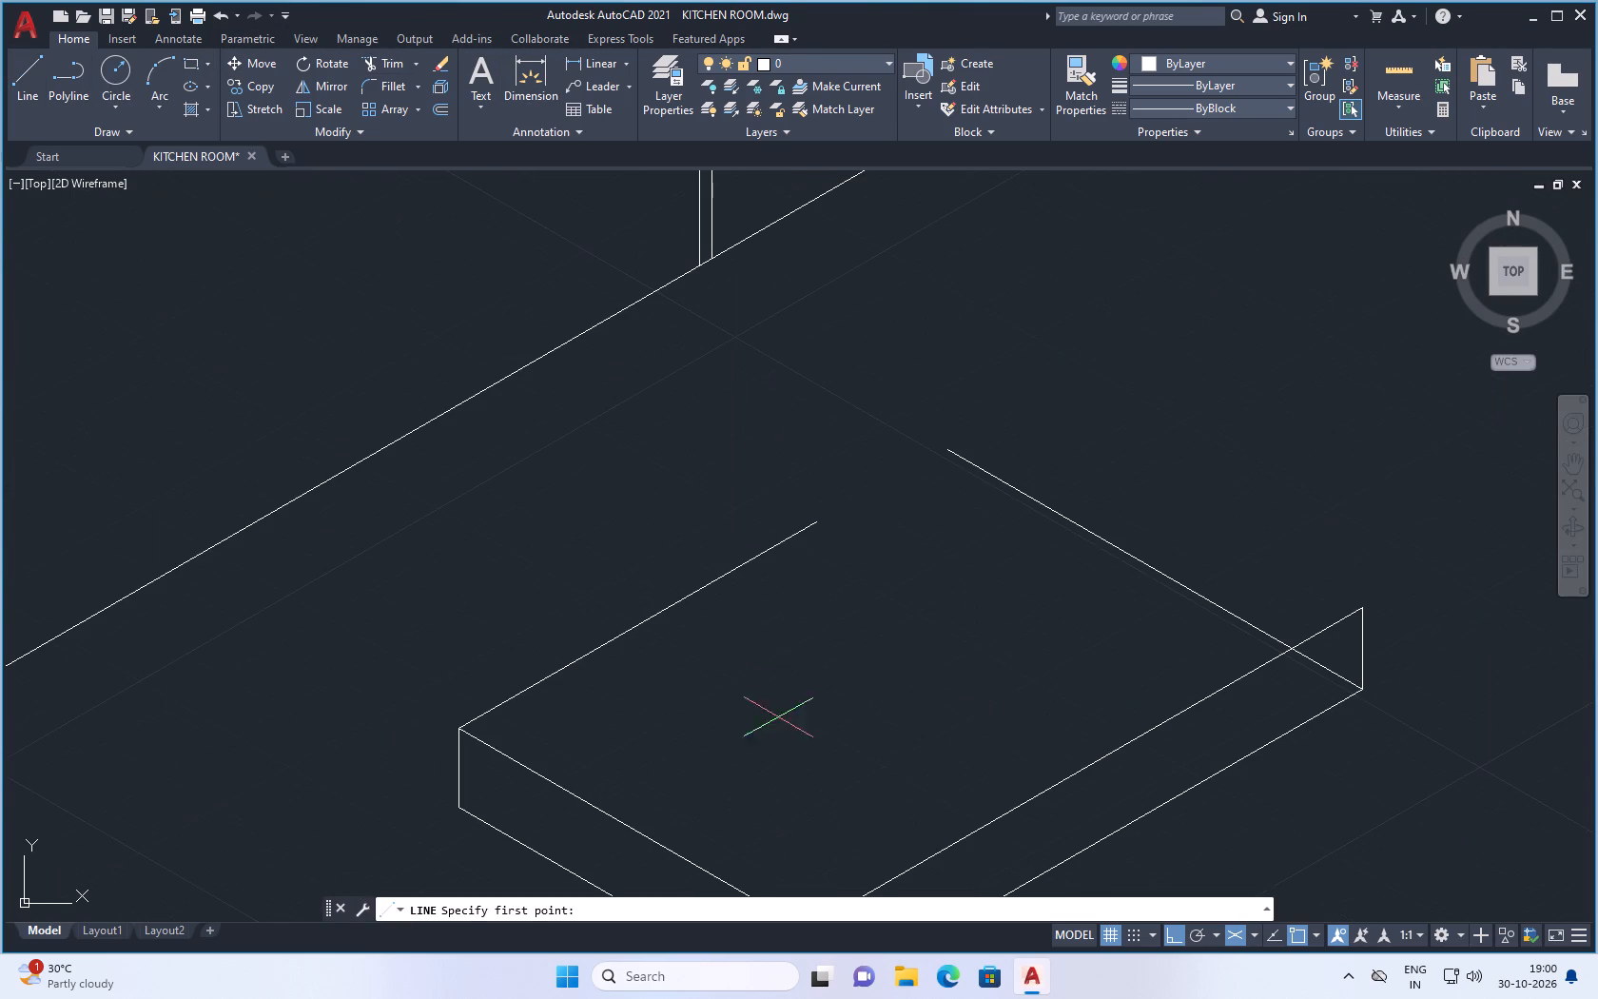
pyautogui.click(780, 744)
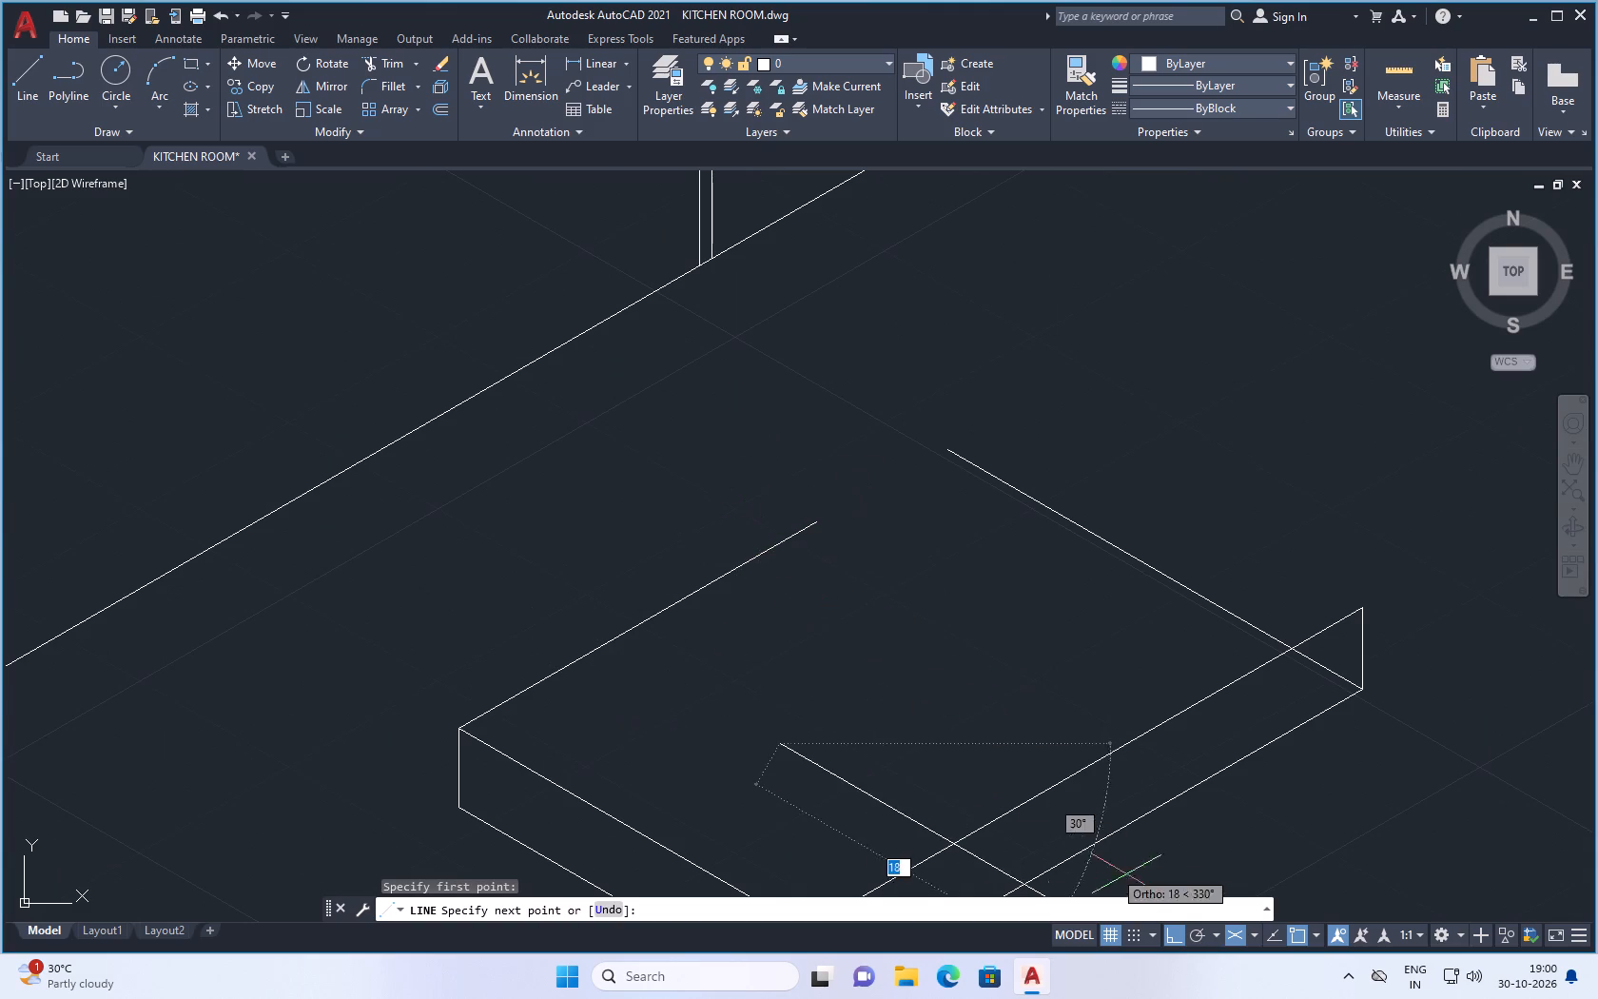
pyautogui.click(1254, 932)
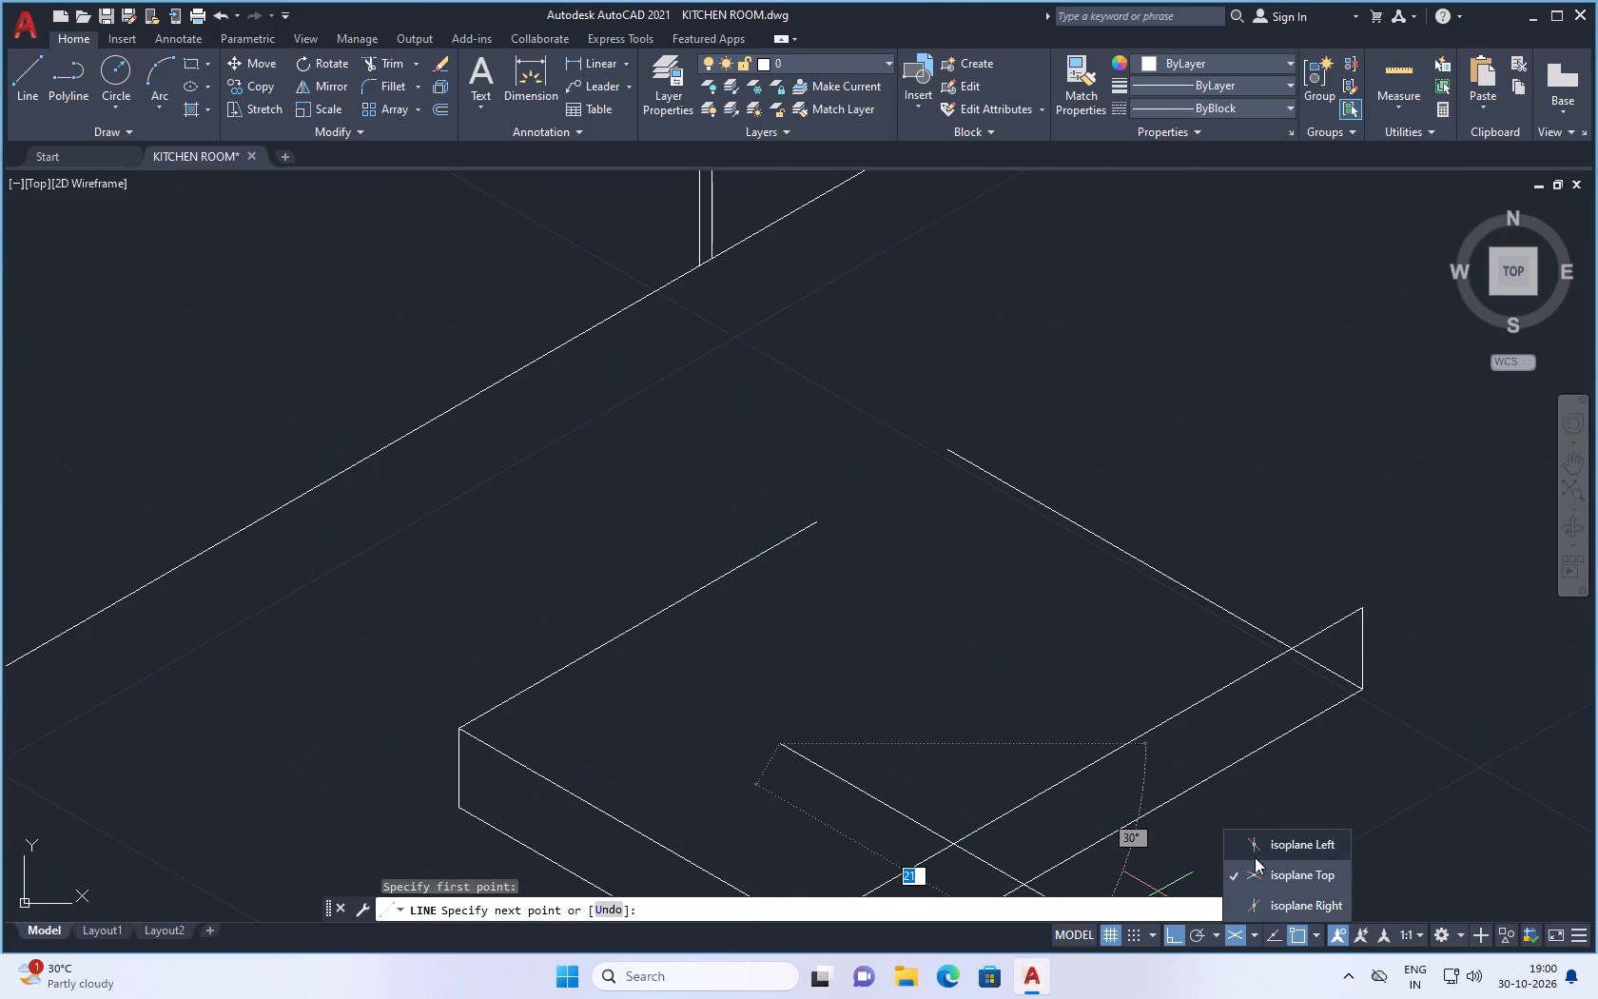
pyautogui.click(1256, 841)
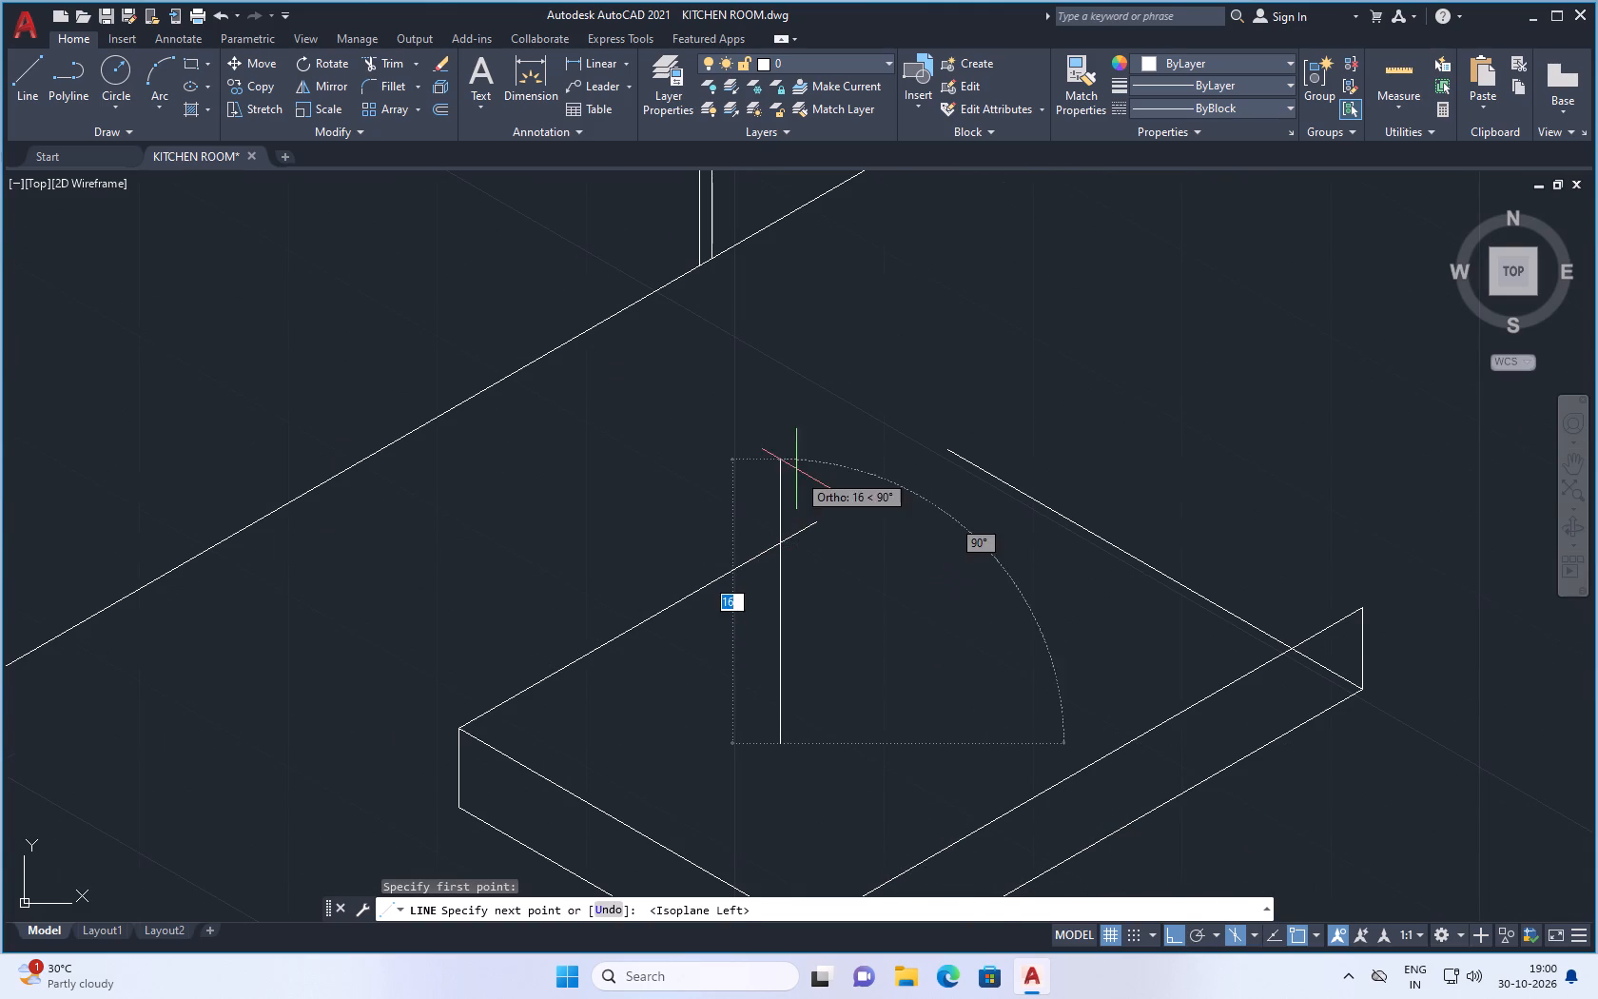
pyautogui.click(776, 499)
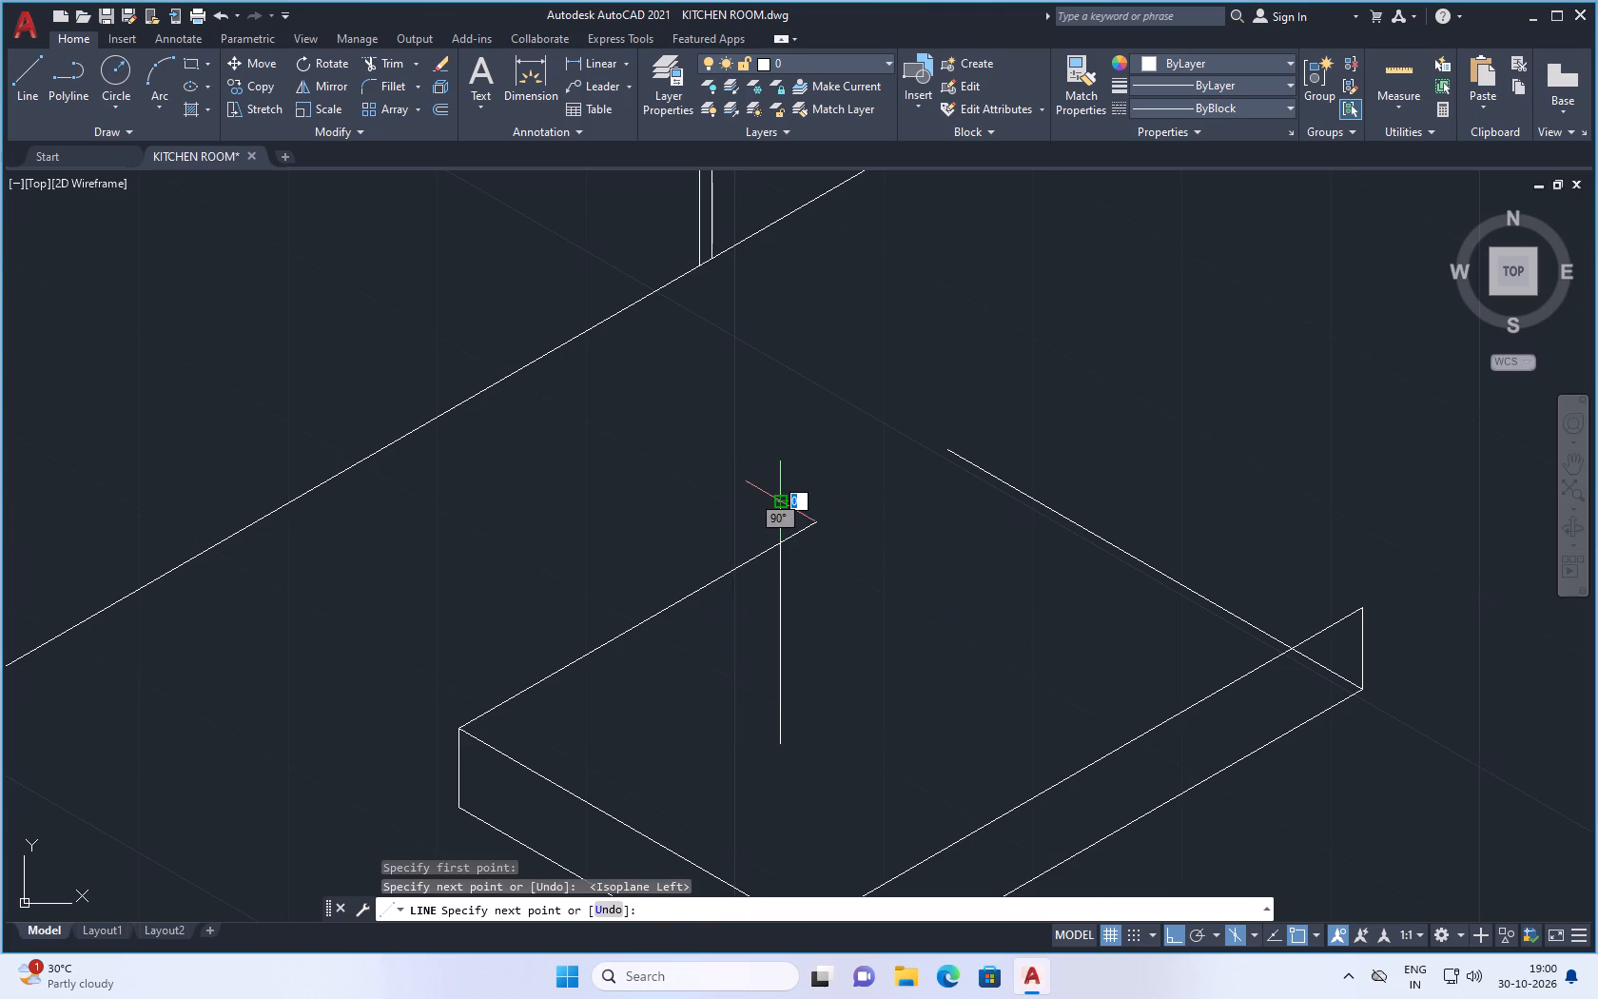
pyautogui.press('space')
# Start another line in isoplane Left from the lower end of the new vertical line.
pyautogui.press('space')
pyautogui.click(781, 748)
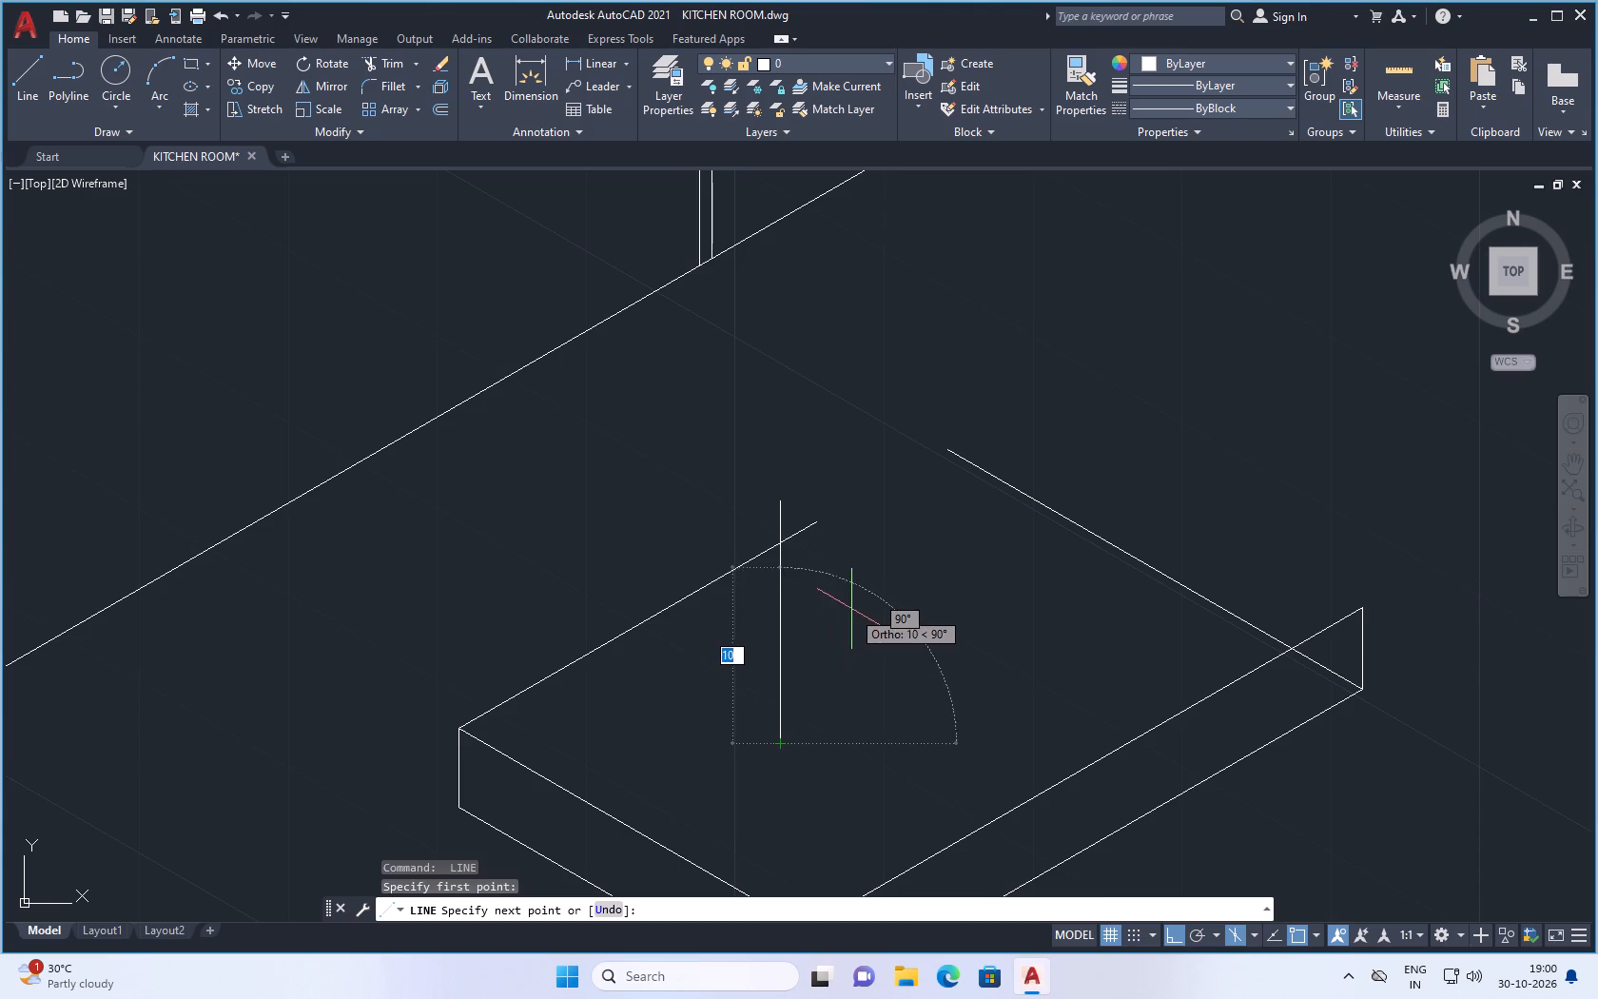
pyautogui.click(687, 985)
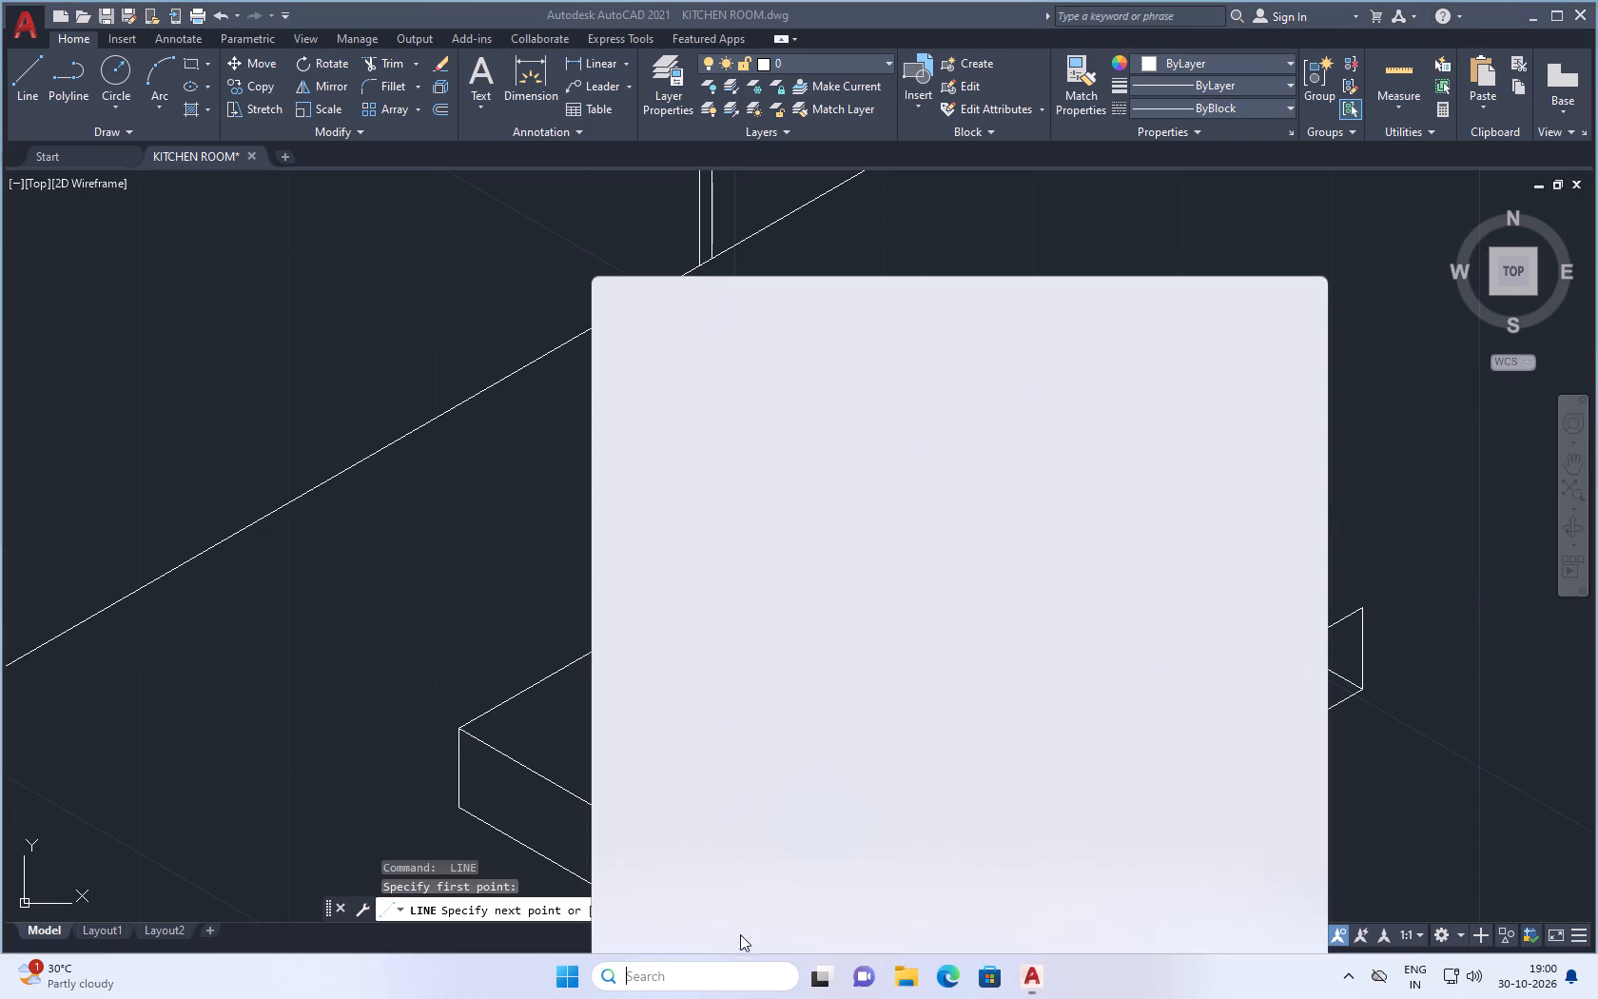
pyautogui.click(952, 618)
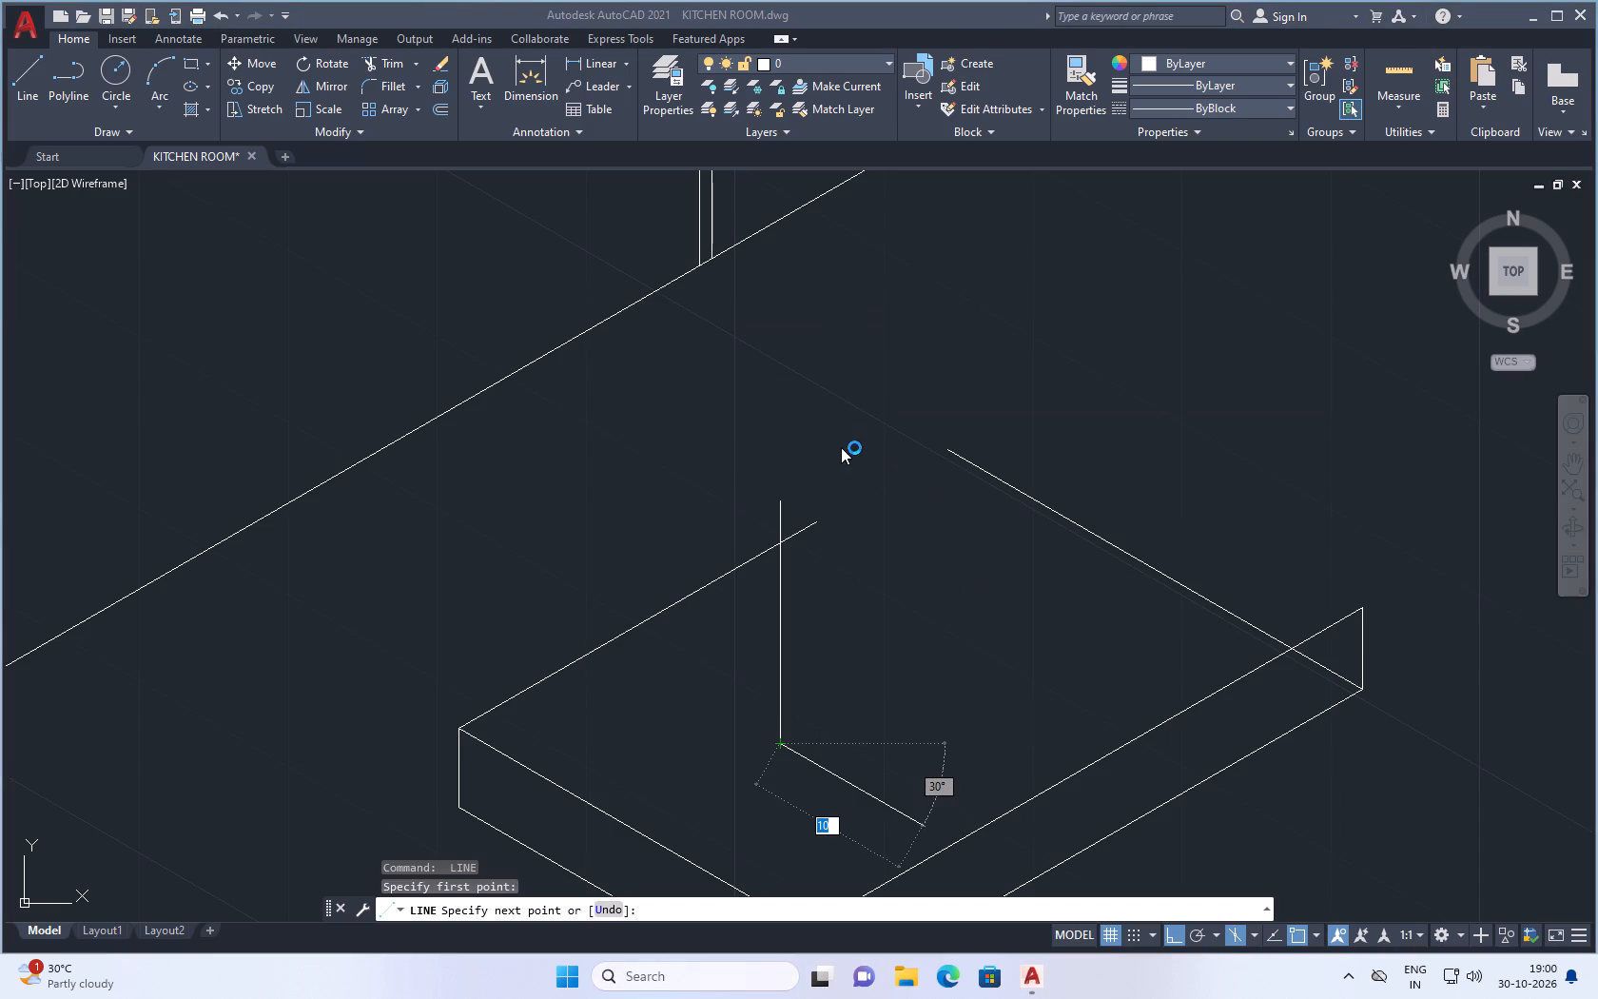
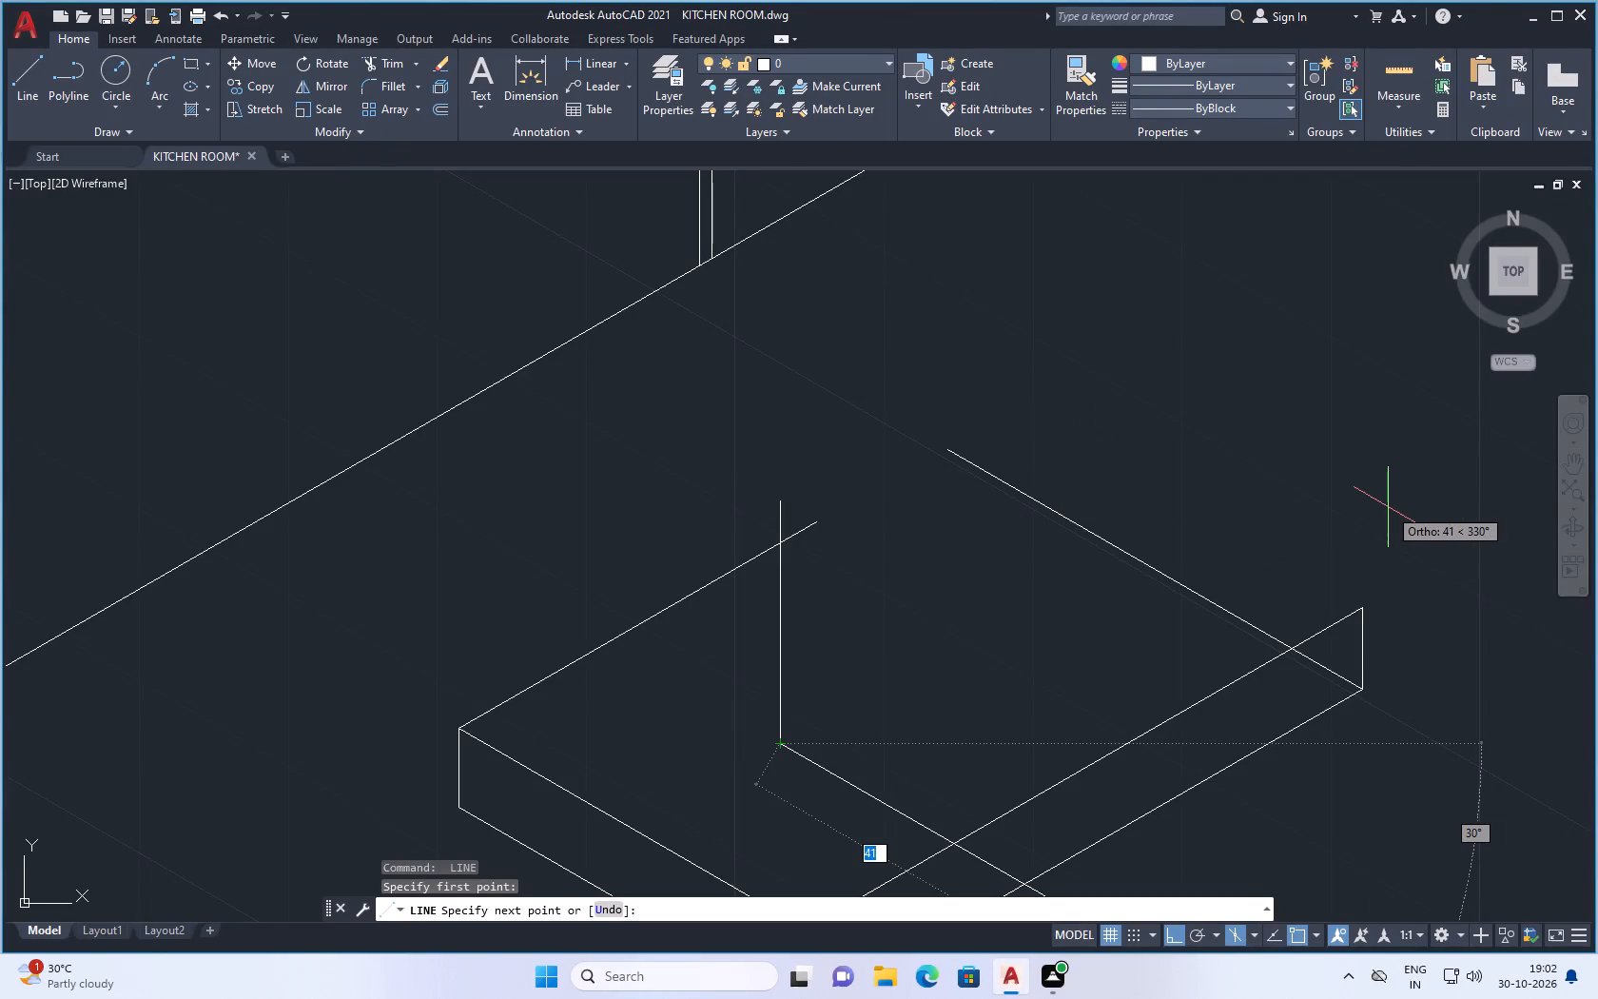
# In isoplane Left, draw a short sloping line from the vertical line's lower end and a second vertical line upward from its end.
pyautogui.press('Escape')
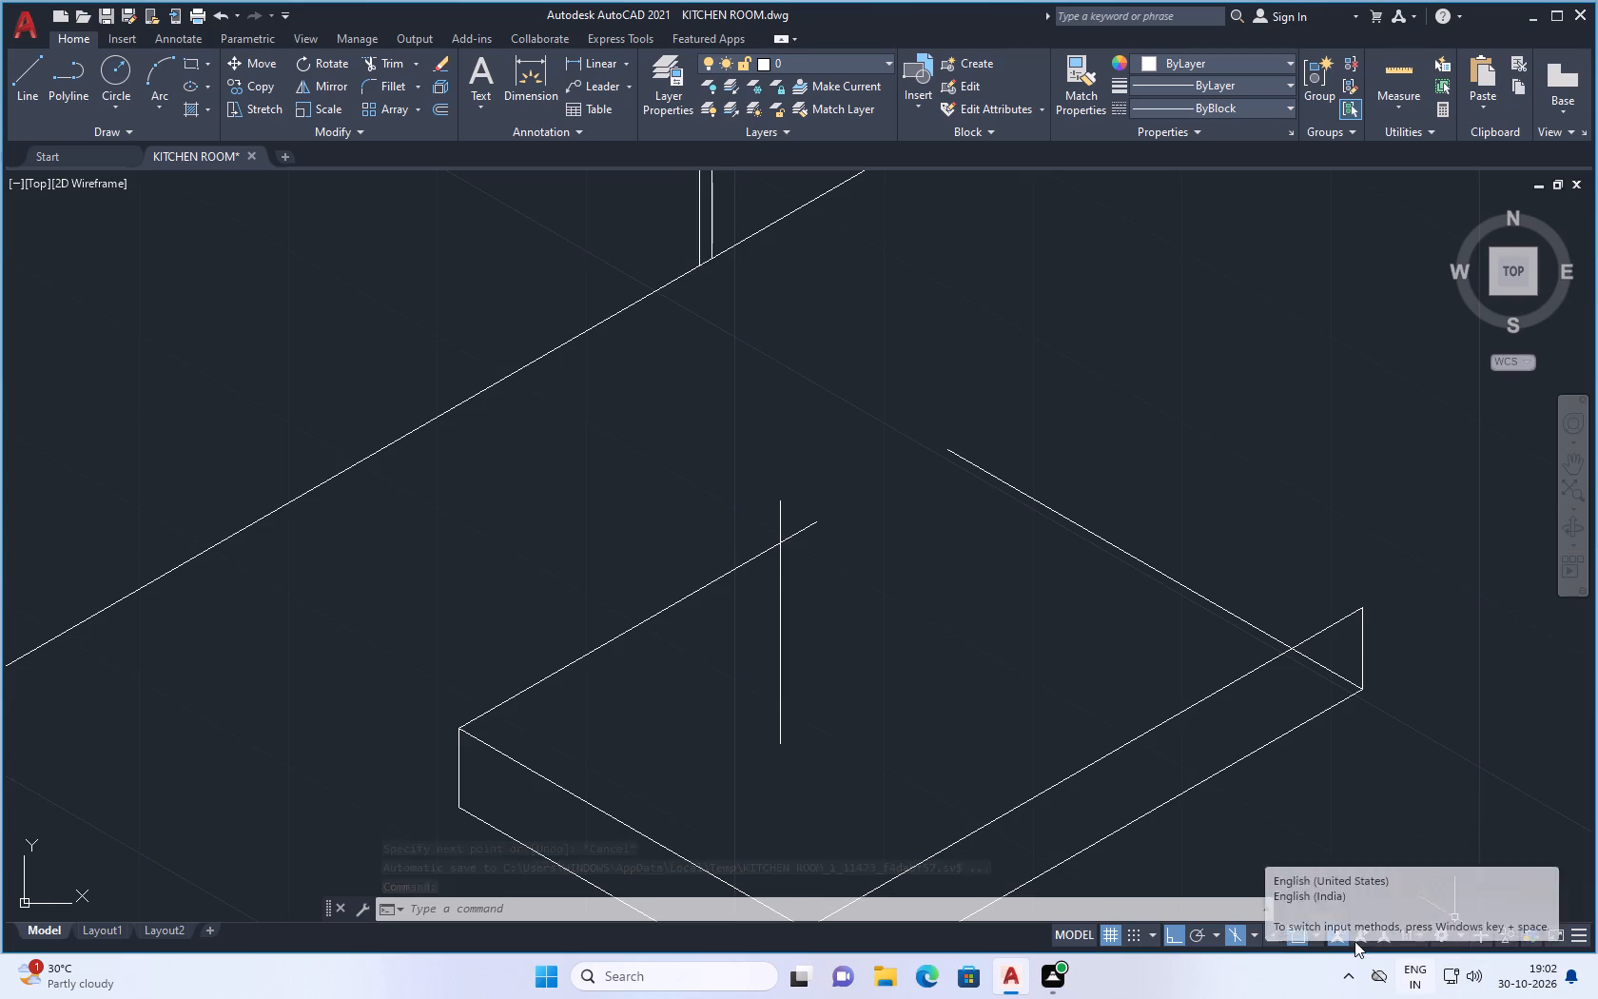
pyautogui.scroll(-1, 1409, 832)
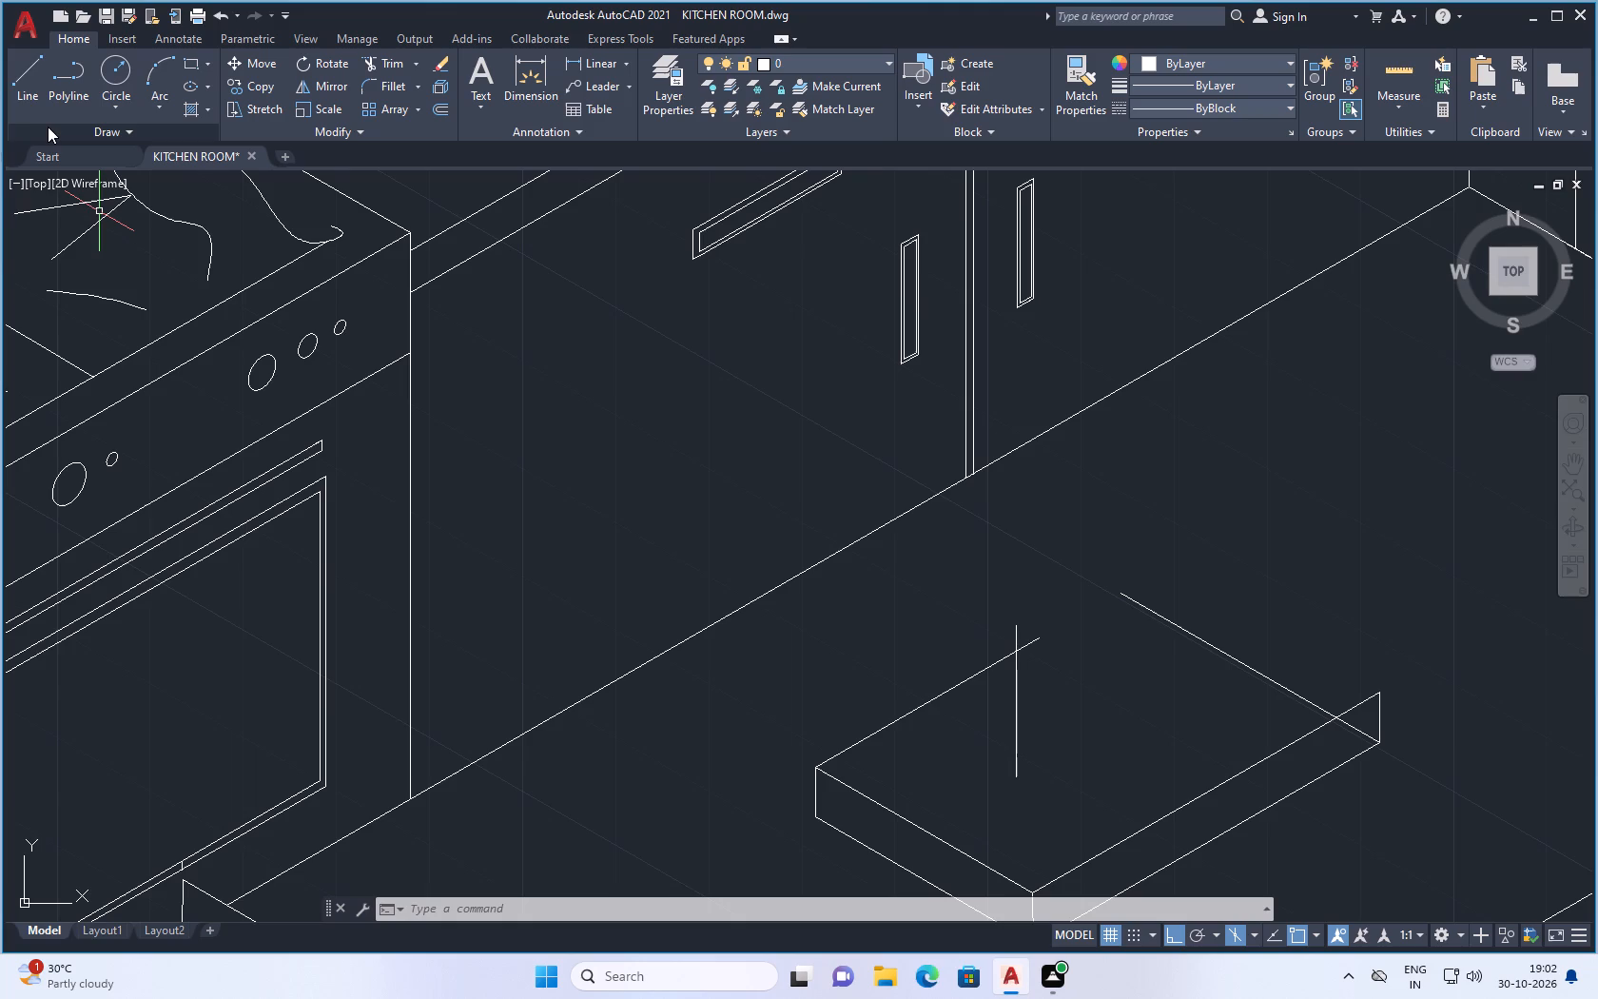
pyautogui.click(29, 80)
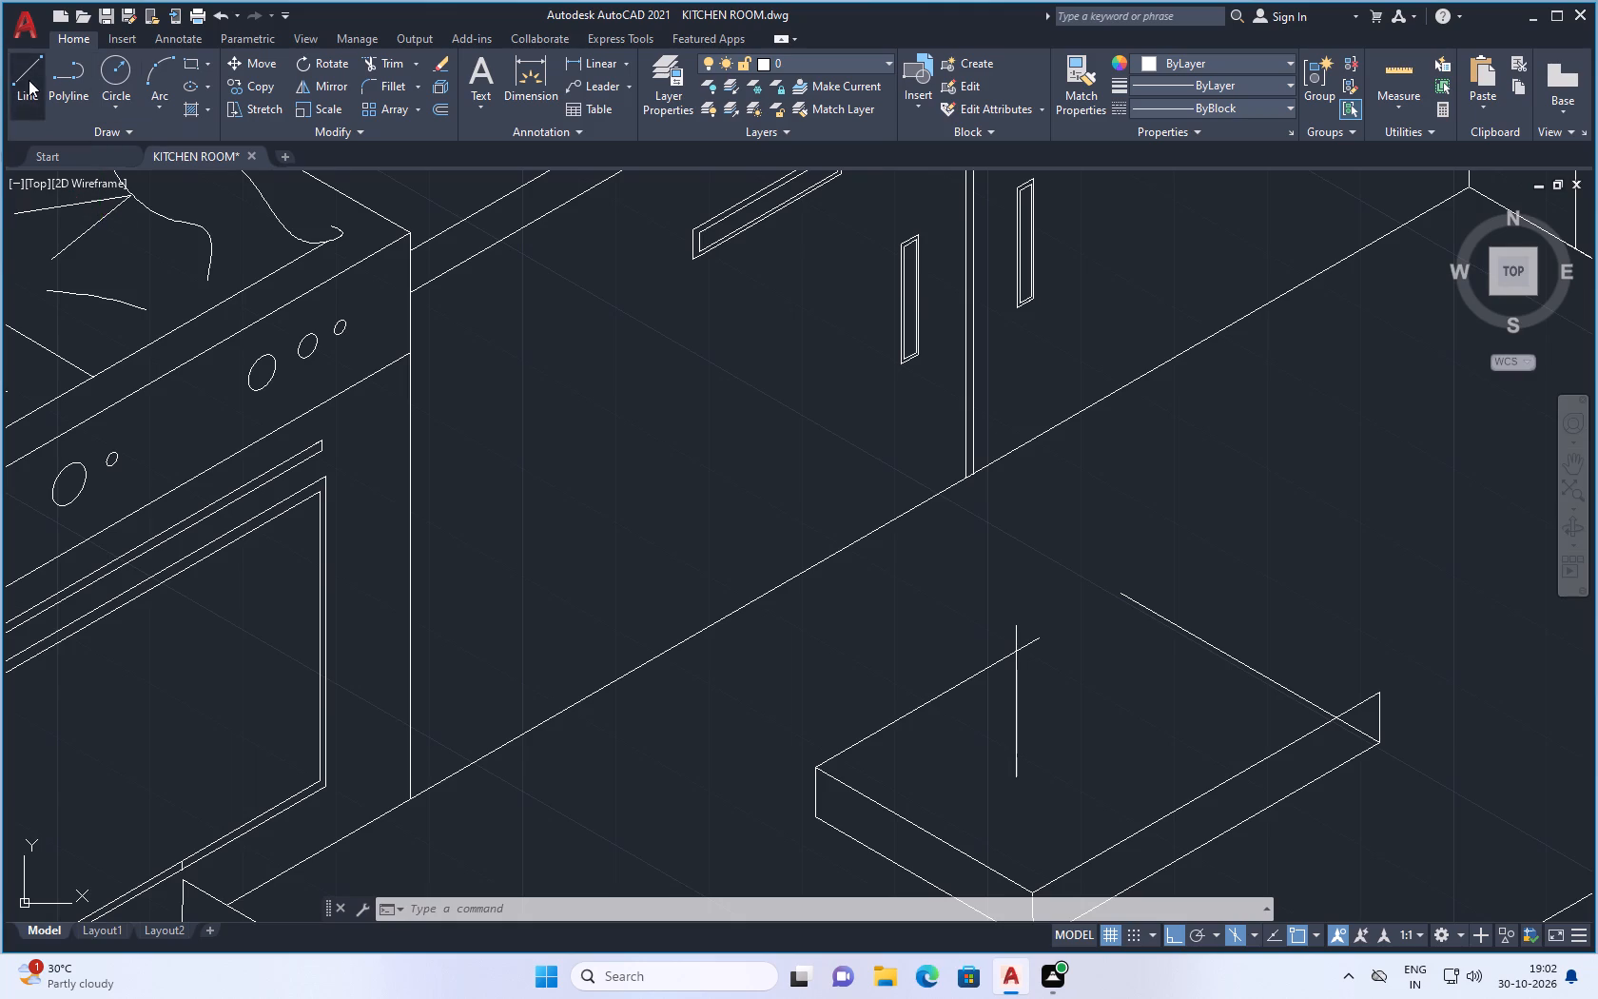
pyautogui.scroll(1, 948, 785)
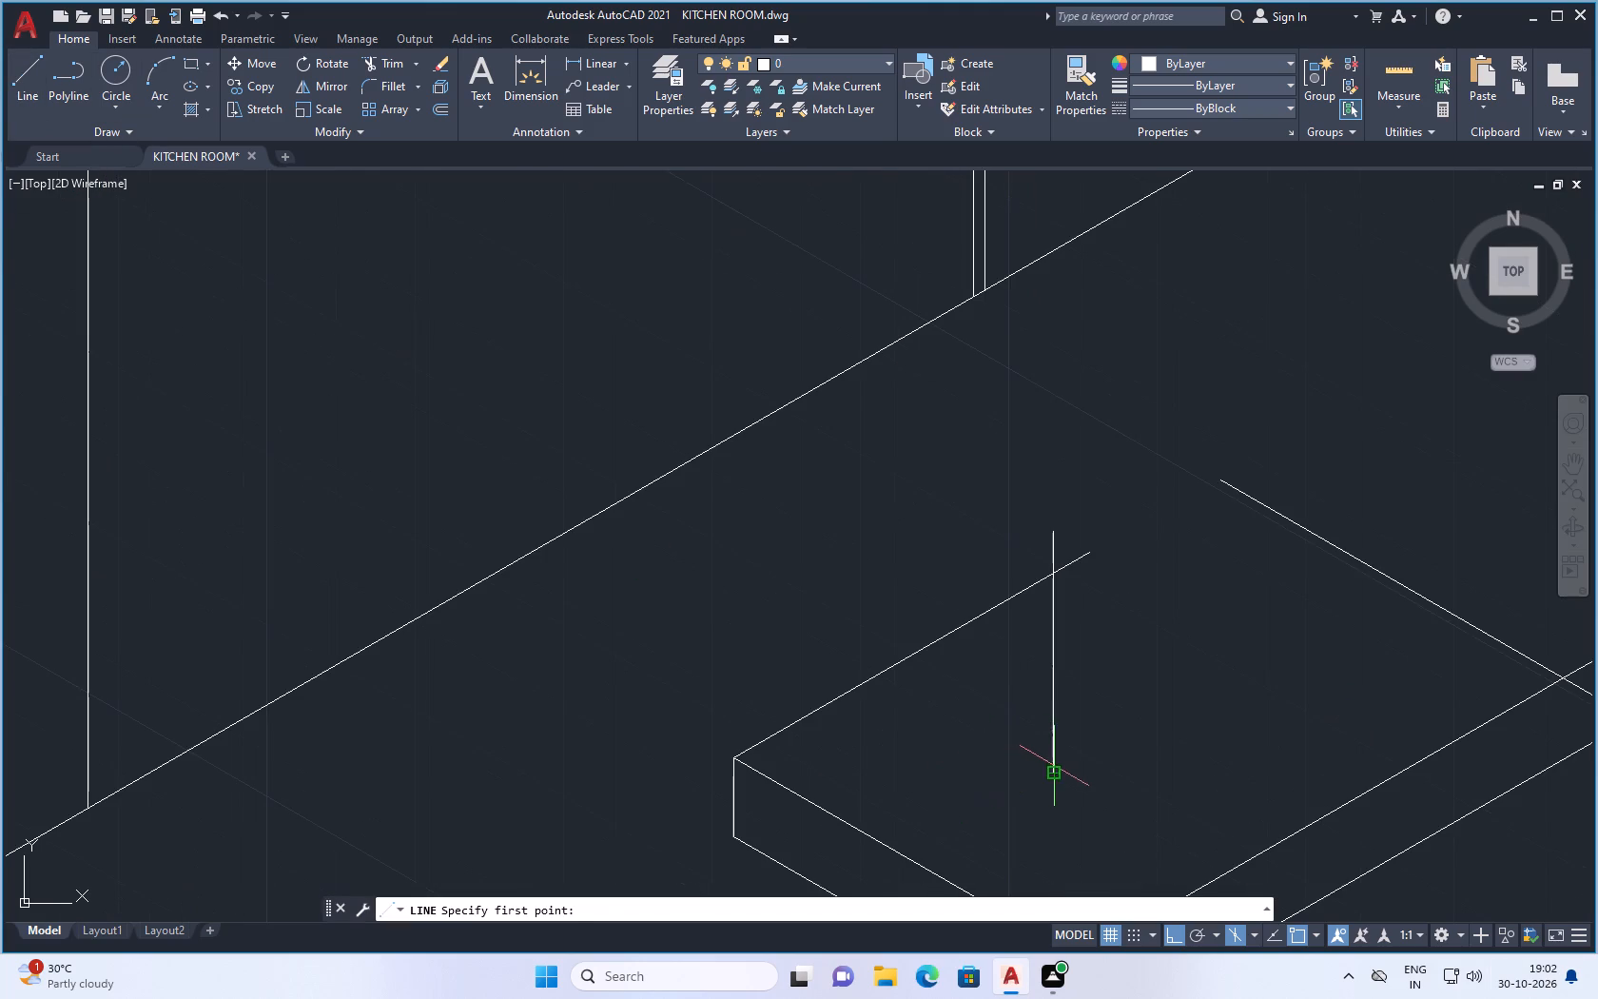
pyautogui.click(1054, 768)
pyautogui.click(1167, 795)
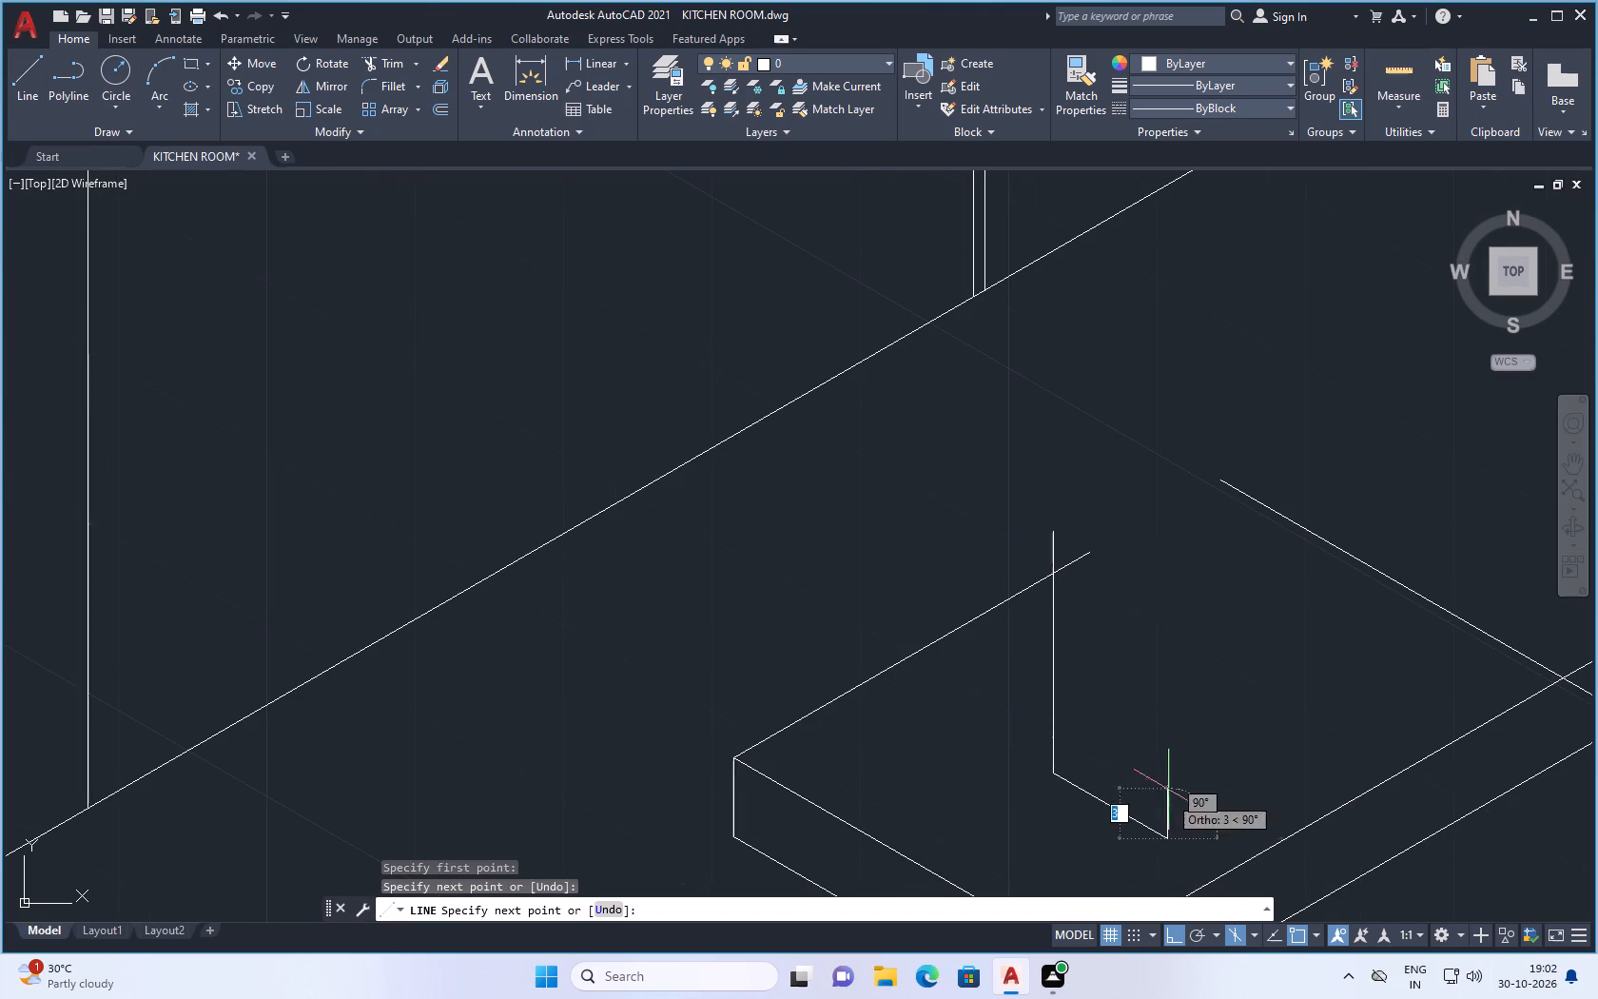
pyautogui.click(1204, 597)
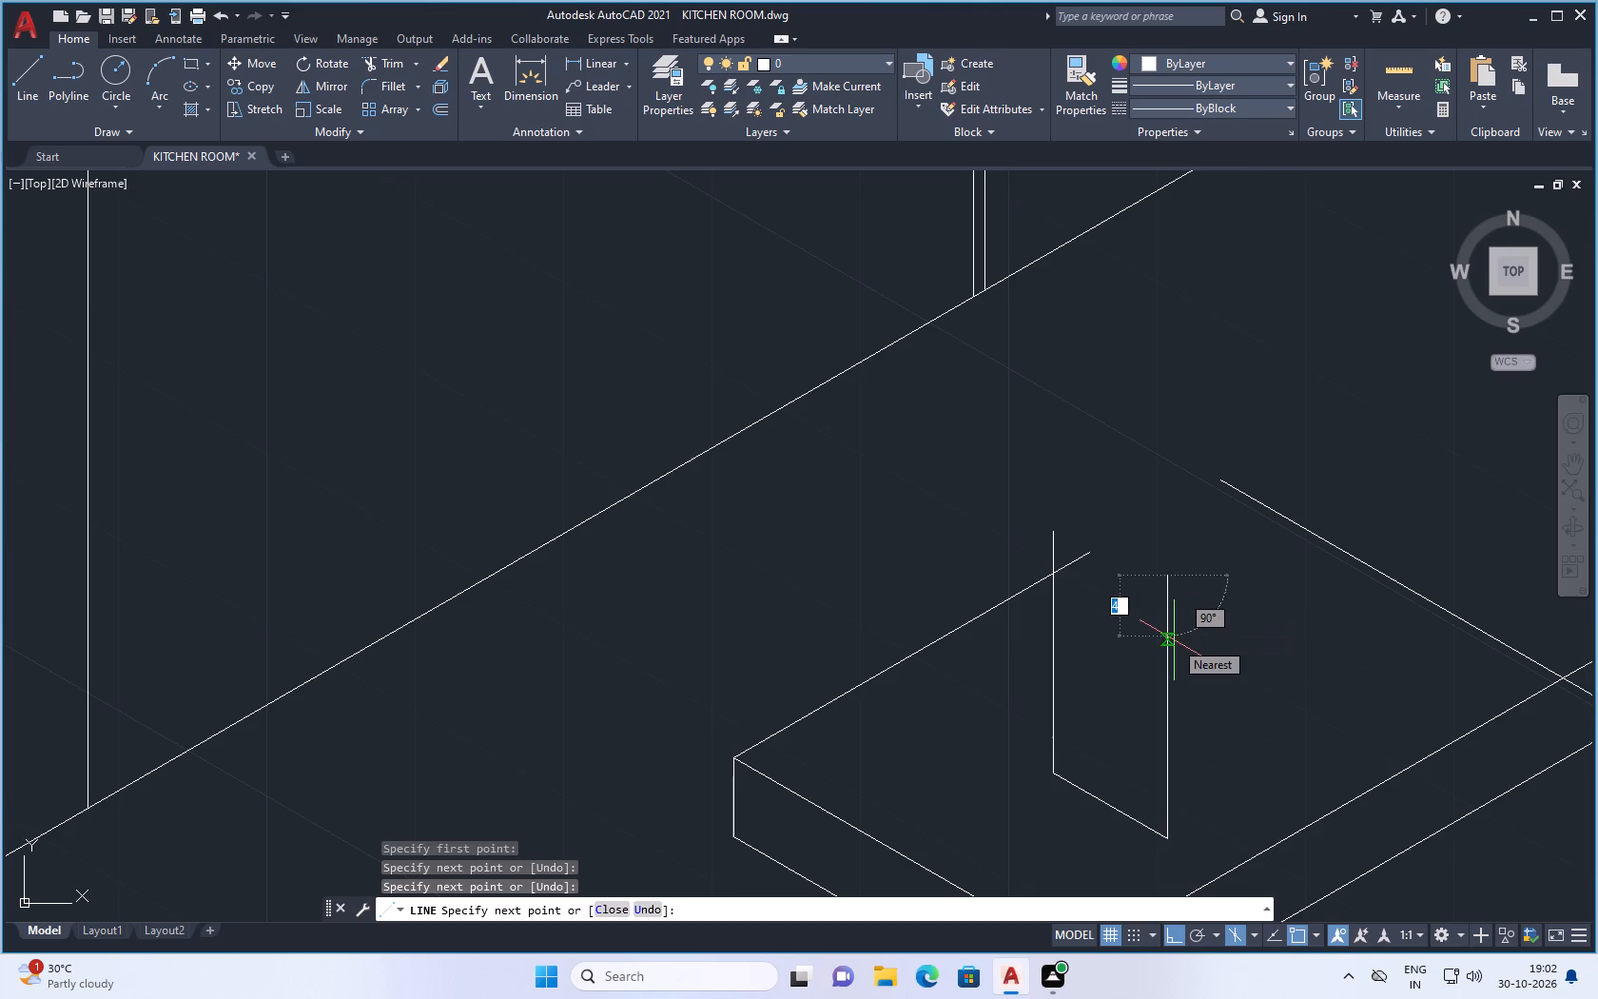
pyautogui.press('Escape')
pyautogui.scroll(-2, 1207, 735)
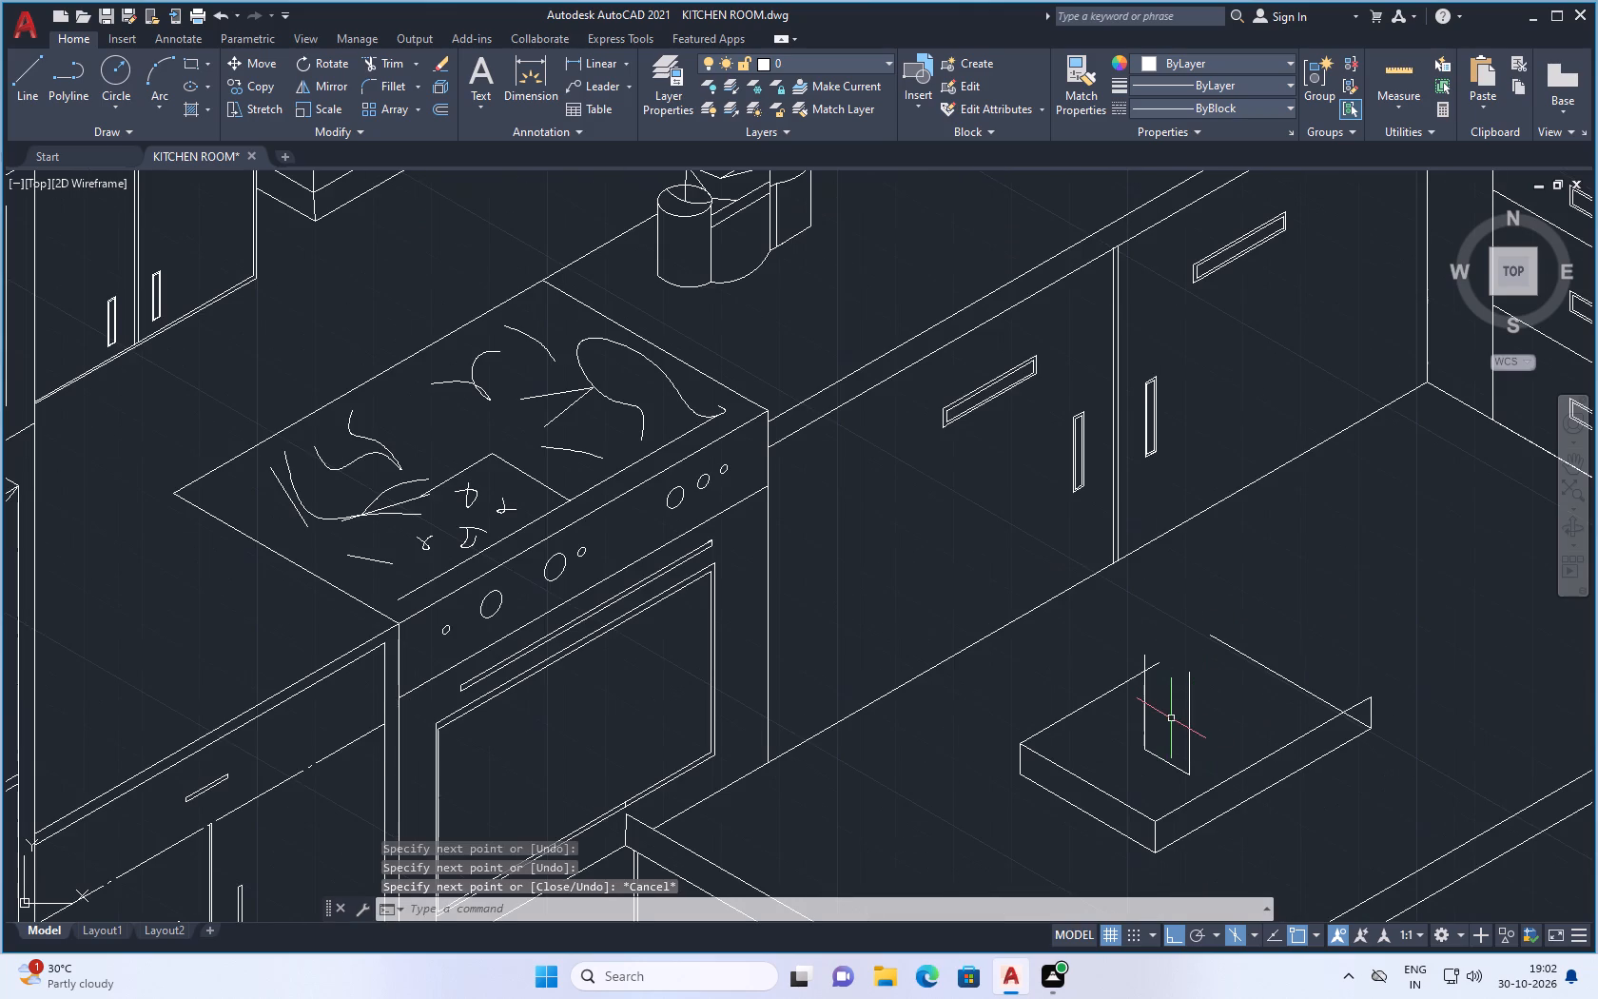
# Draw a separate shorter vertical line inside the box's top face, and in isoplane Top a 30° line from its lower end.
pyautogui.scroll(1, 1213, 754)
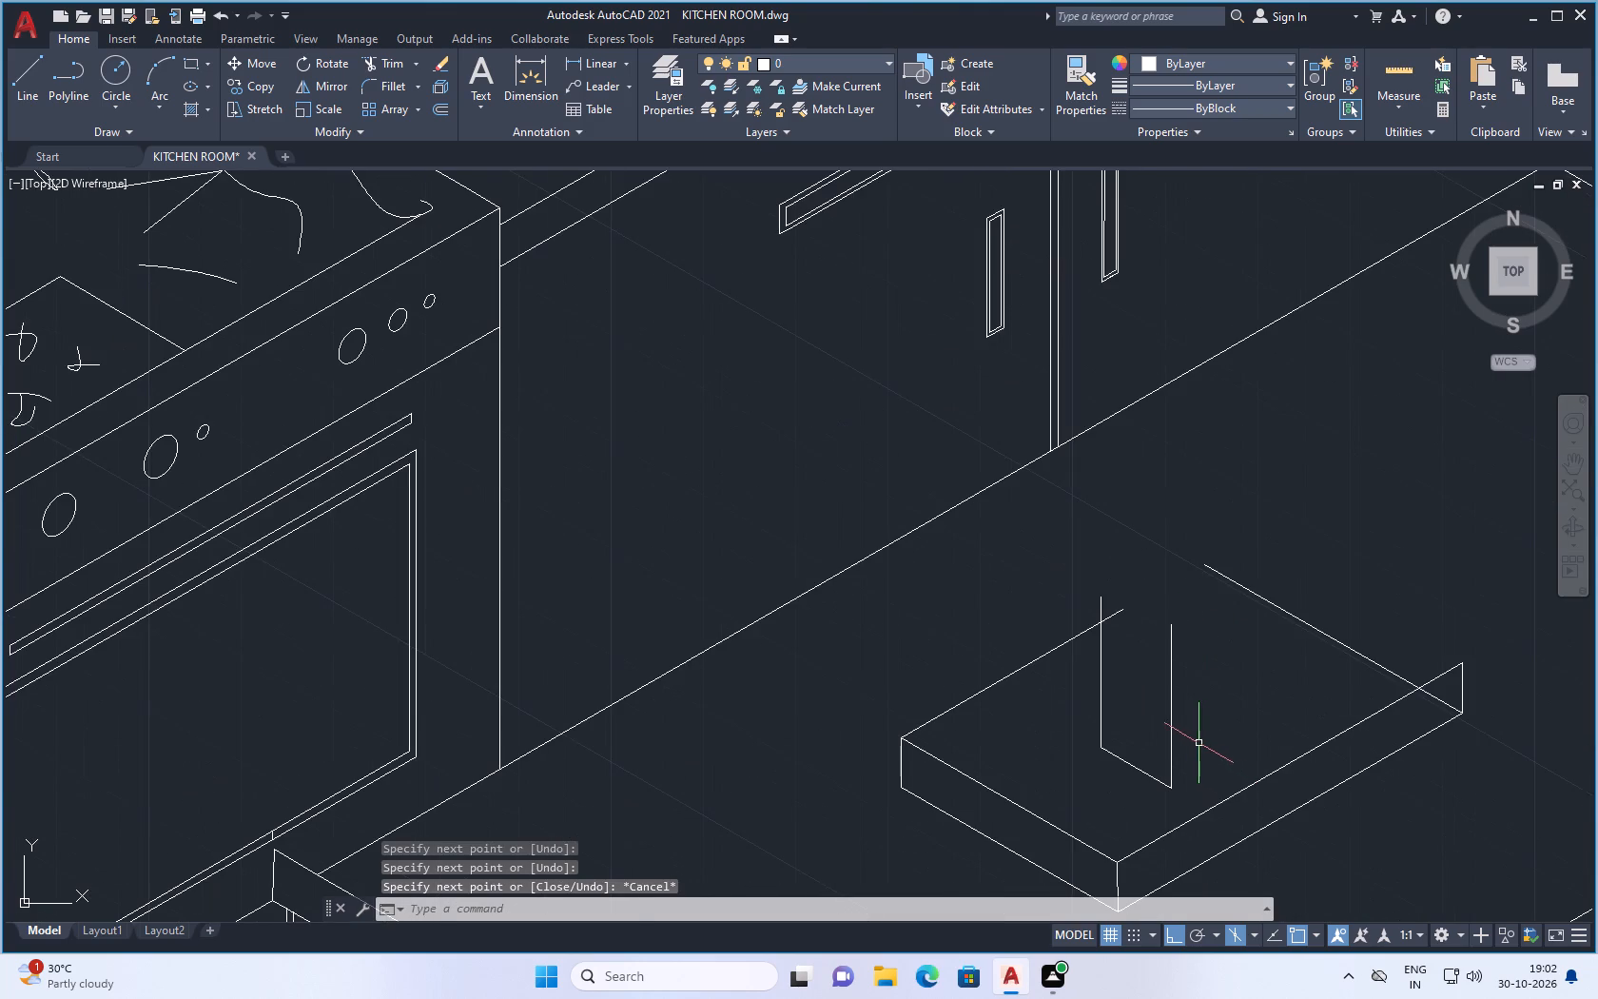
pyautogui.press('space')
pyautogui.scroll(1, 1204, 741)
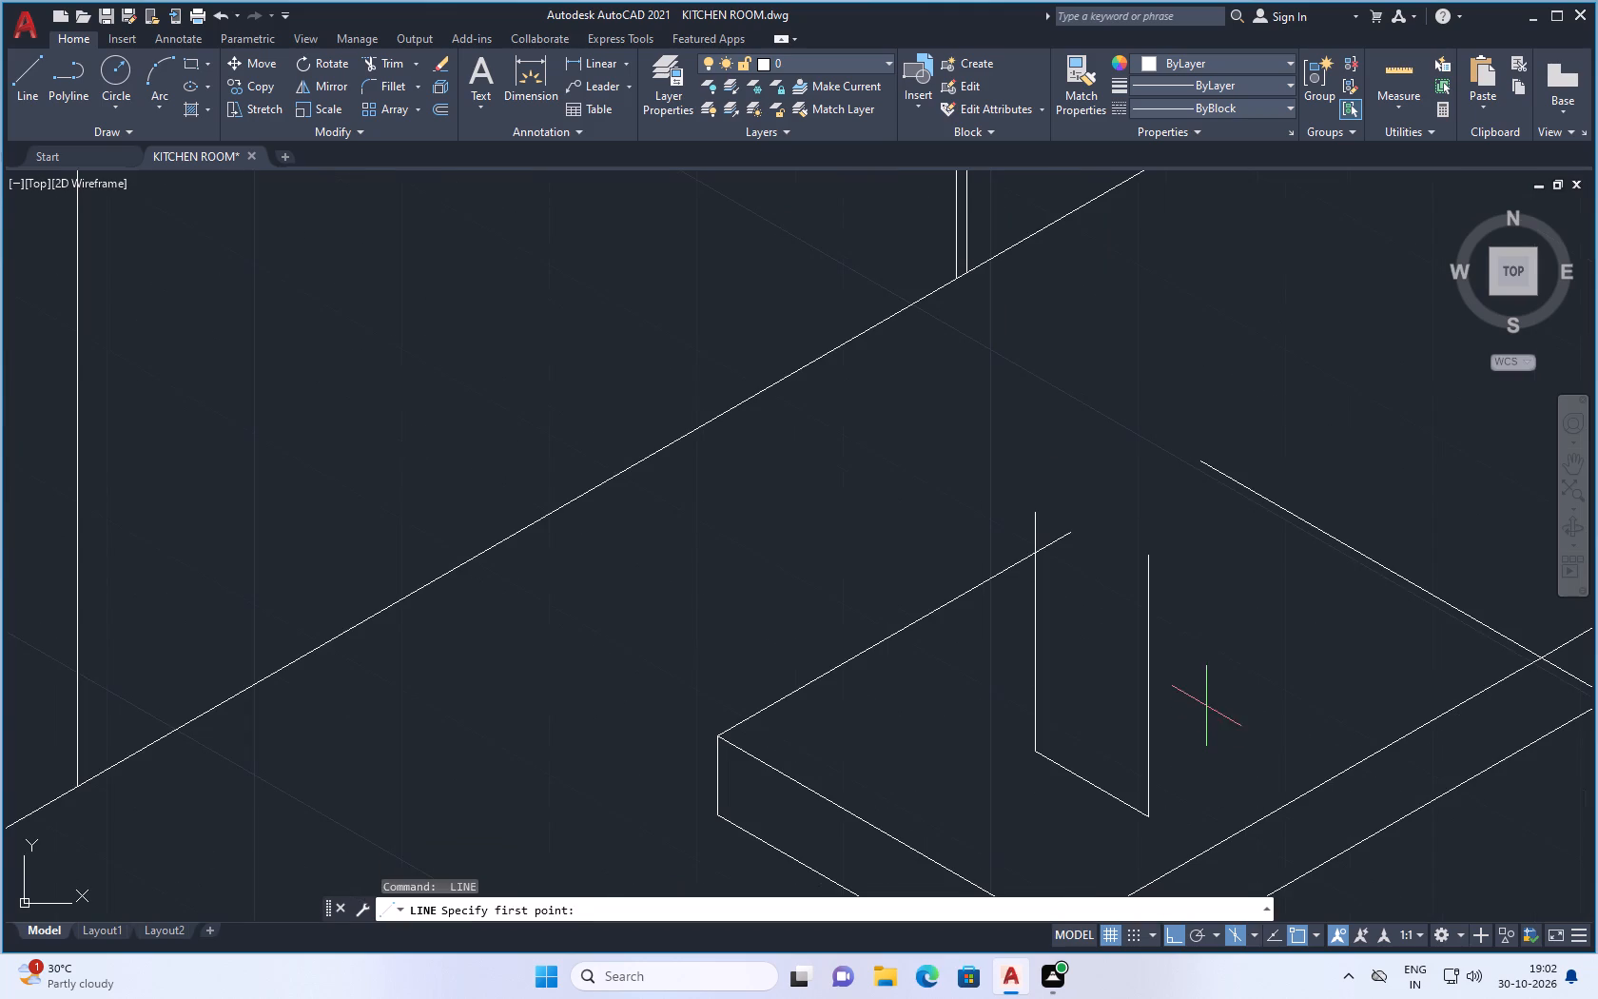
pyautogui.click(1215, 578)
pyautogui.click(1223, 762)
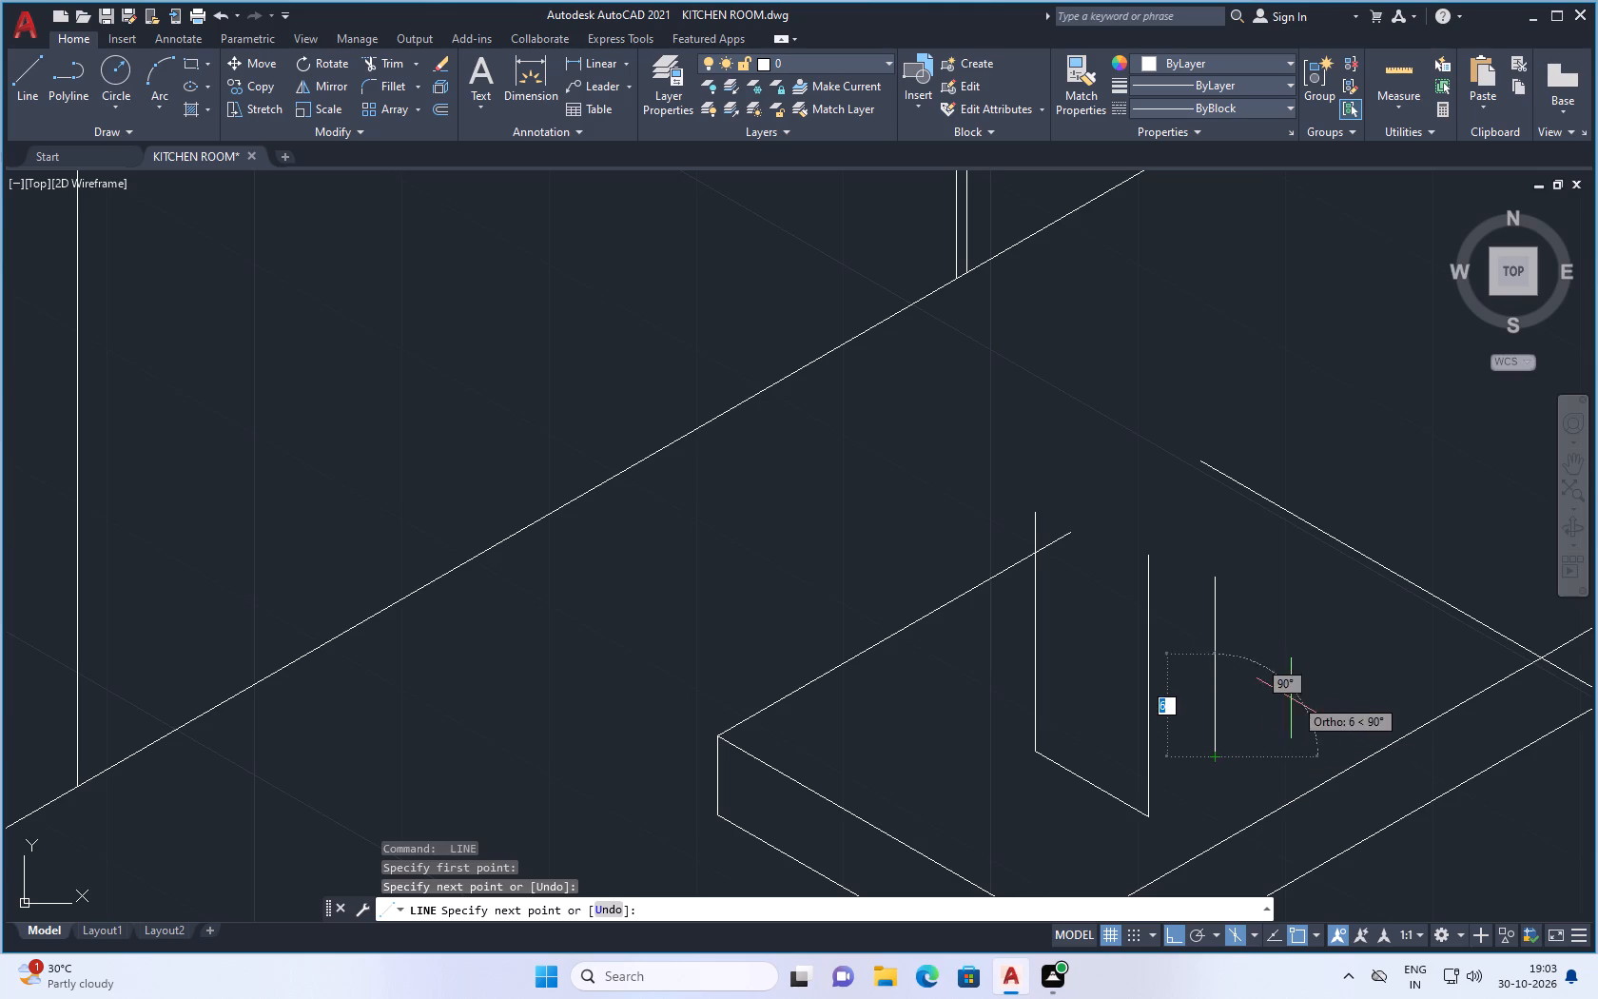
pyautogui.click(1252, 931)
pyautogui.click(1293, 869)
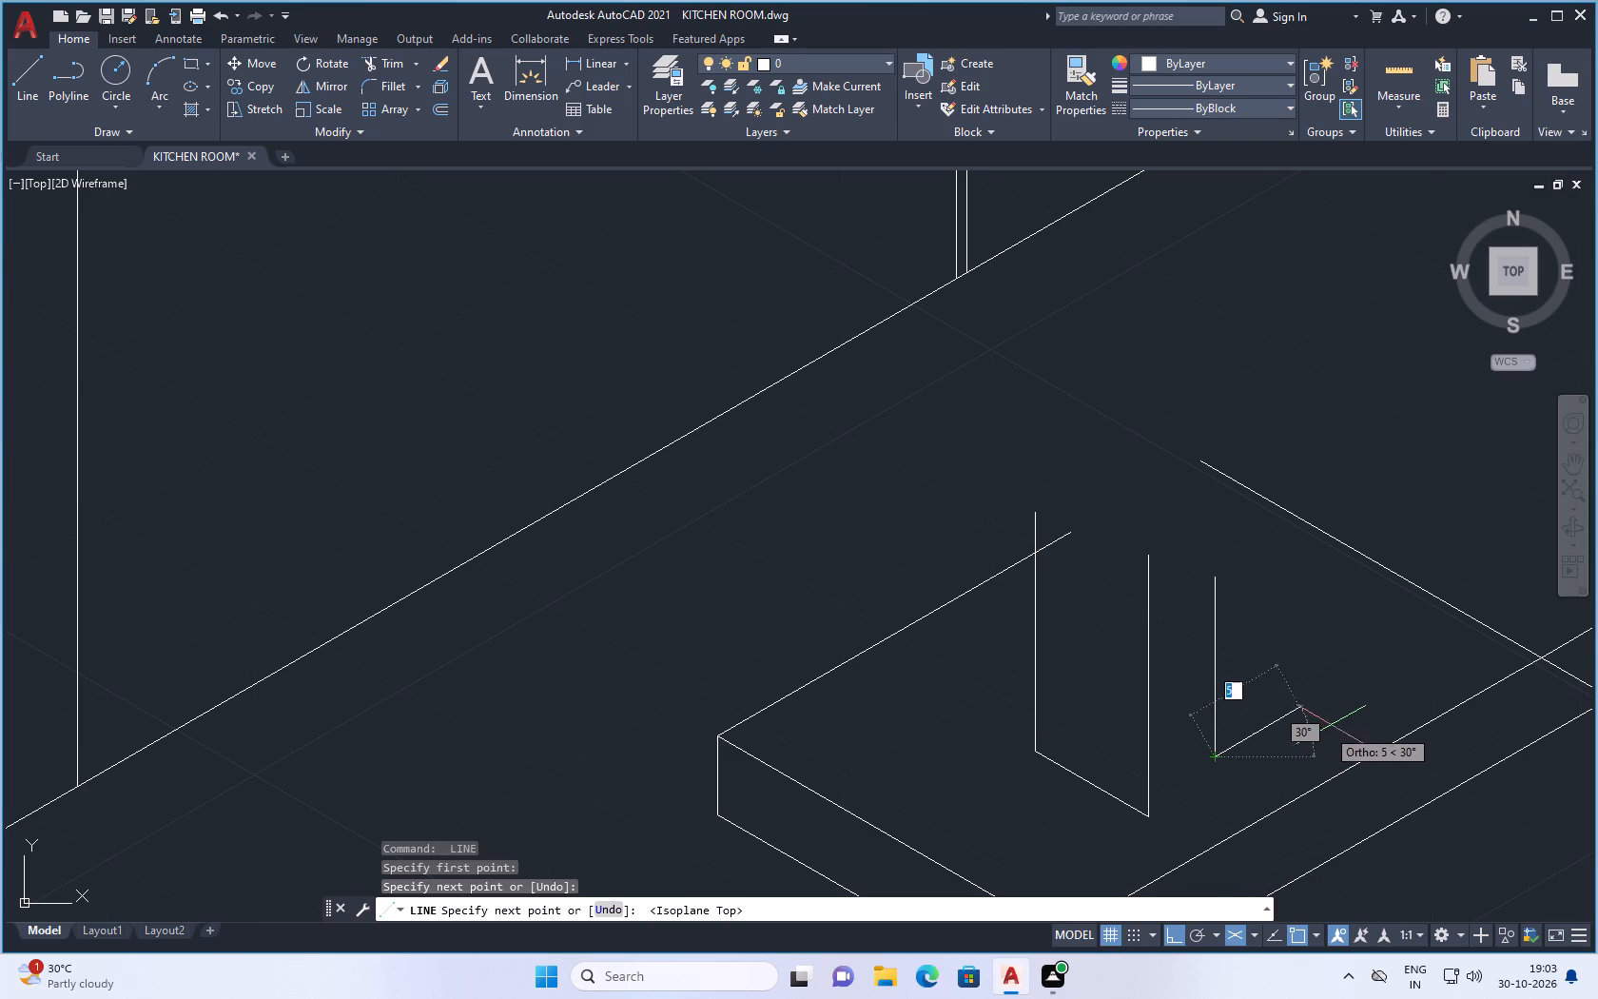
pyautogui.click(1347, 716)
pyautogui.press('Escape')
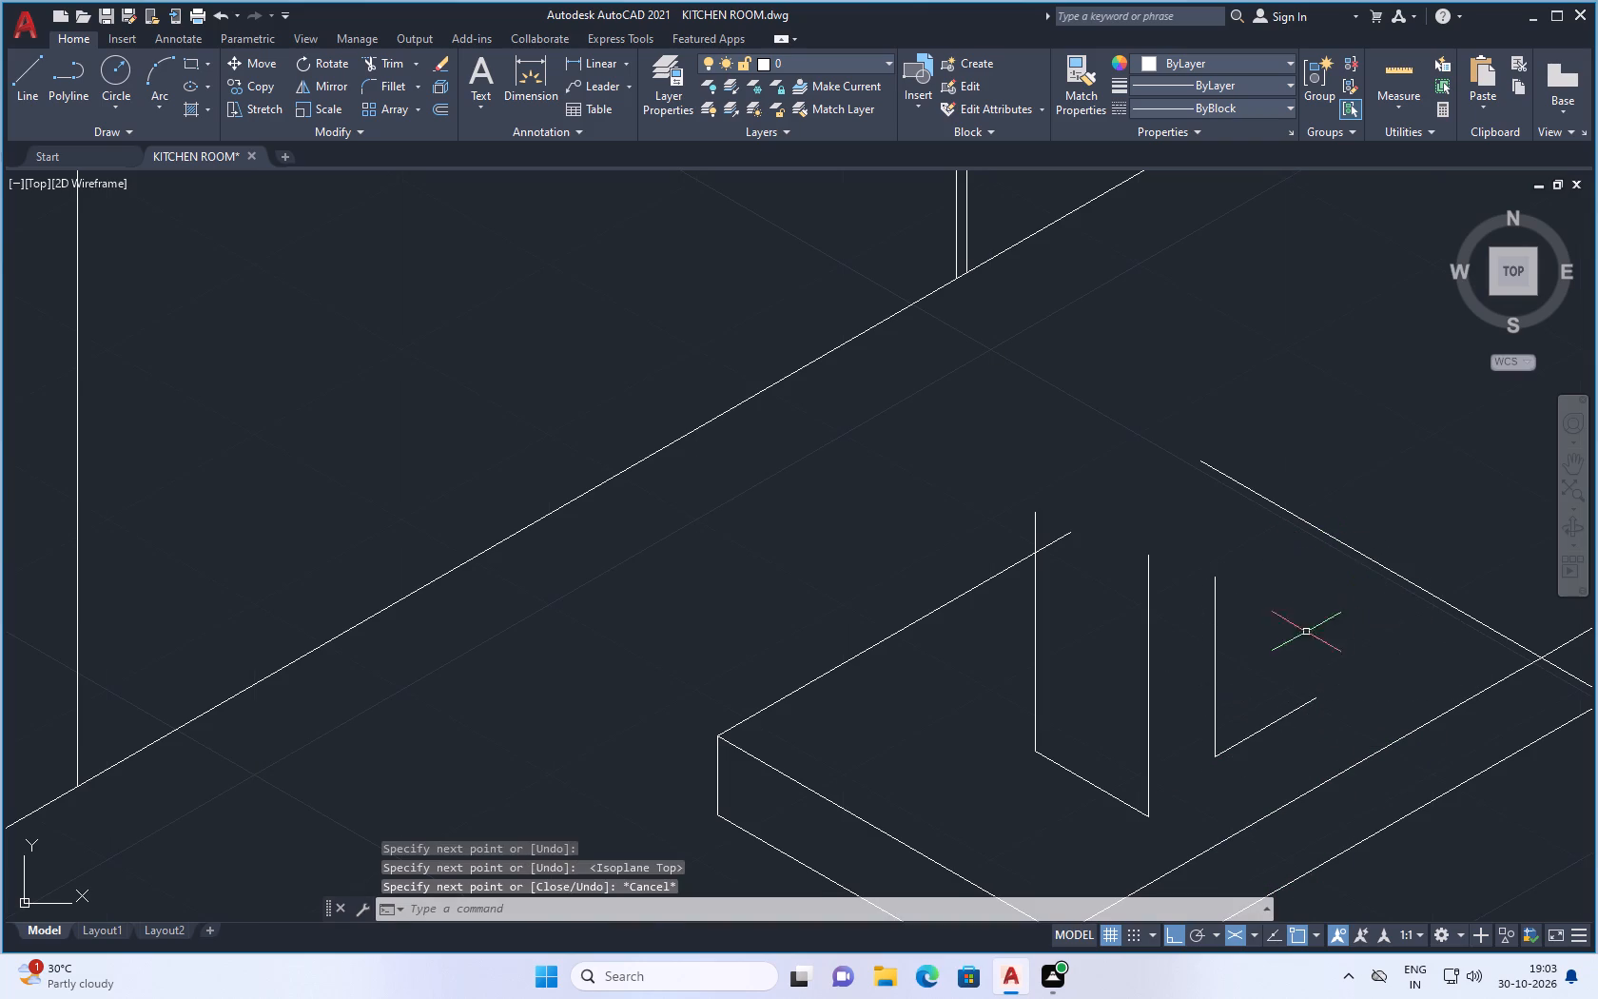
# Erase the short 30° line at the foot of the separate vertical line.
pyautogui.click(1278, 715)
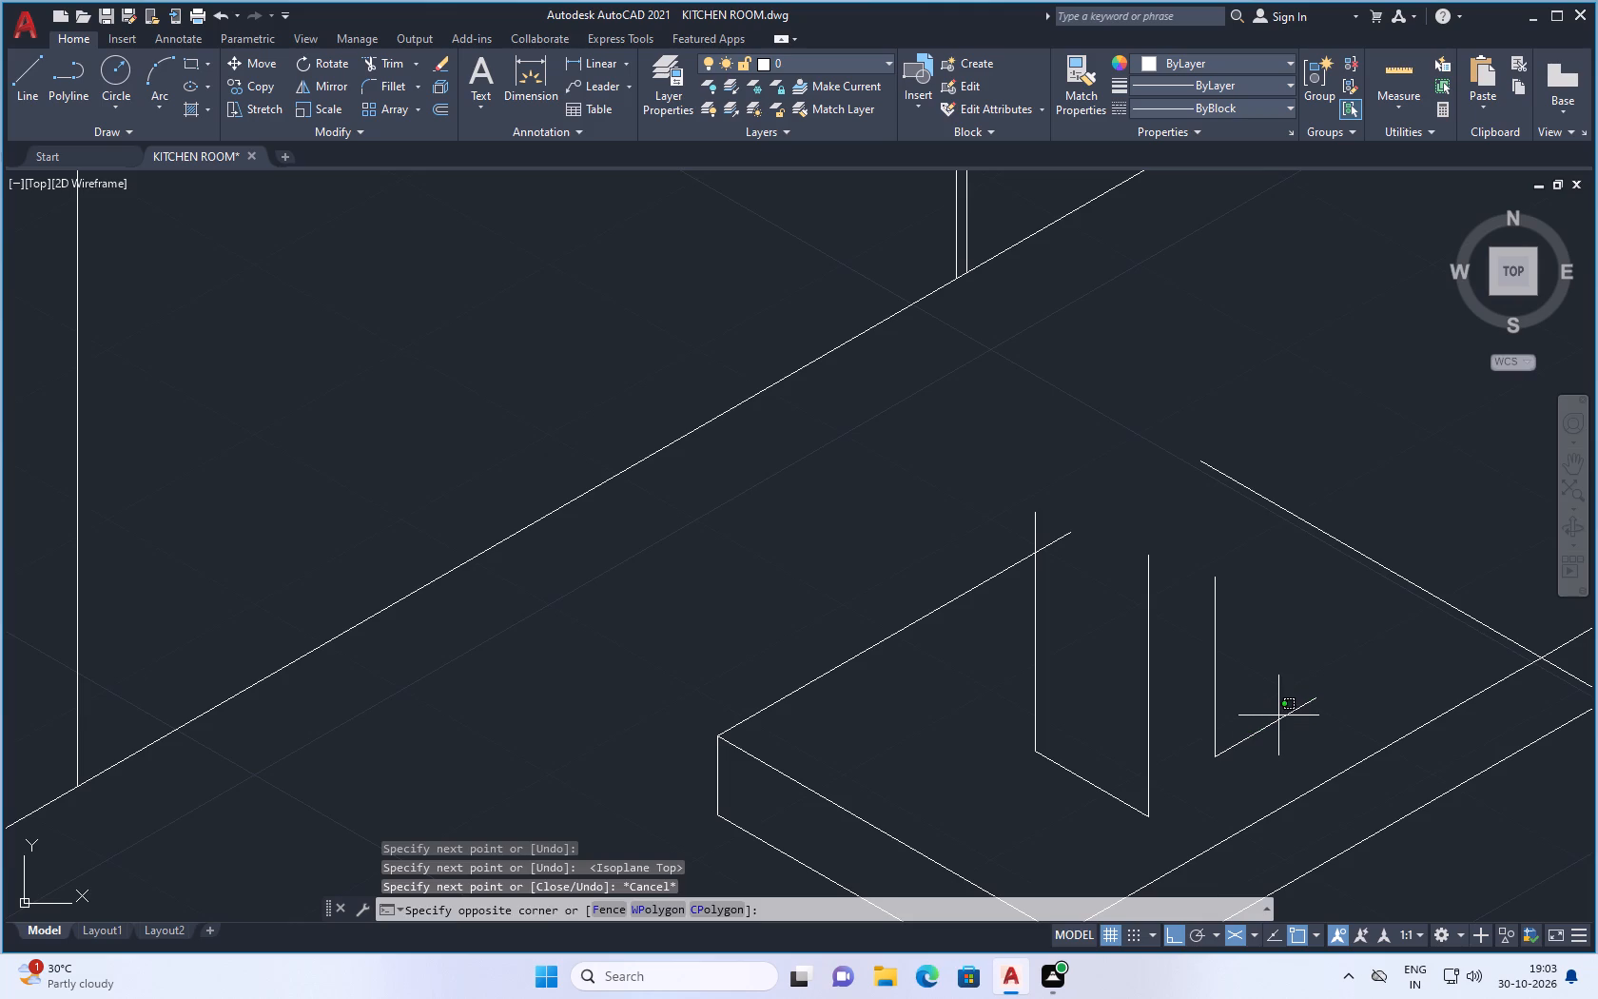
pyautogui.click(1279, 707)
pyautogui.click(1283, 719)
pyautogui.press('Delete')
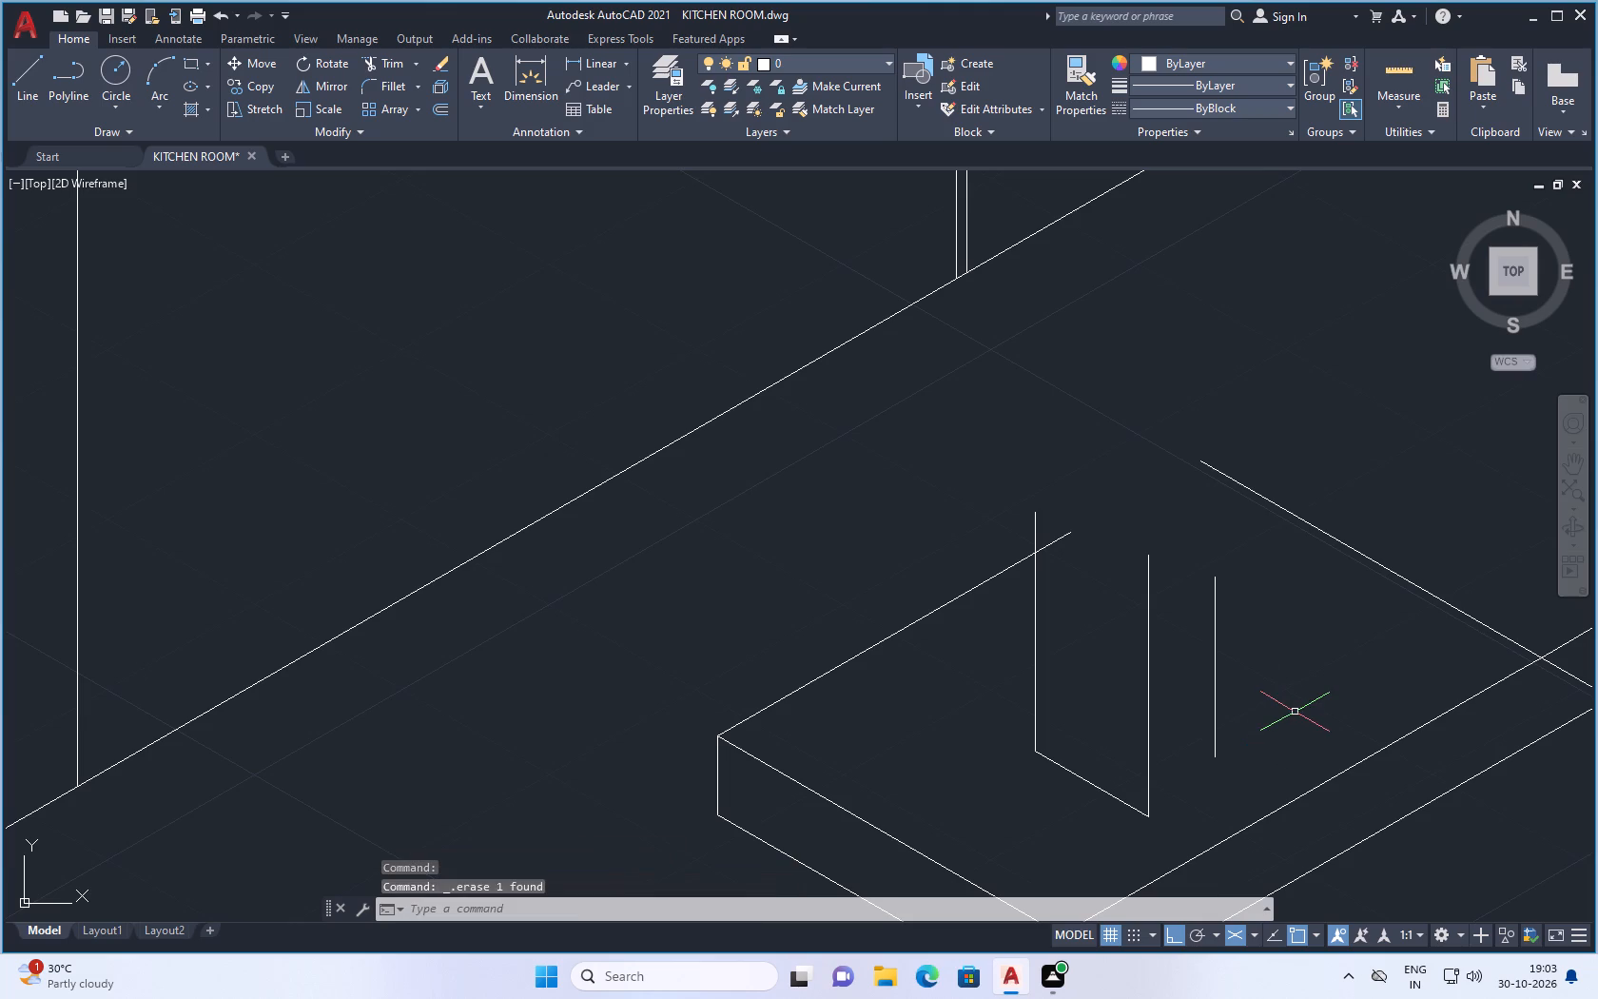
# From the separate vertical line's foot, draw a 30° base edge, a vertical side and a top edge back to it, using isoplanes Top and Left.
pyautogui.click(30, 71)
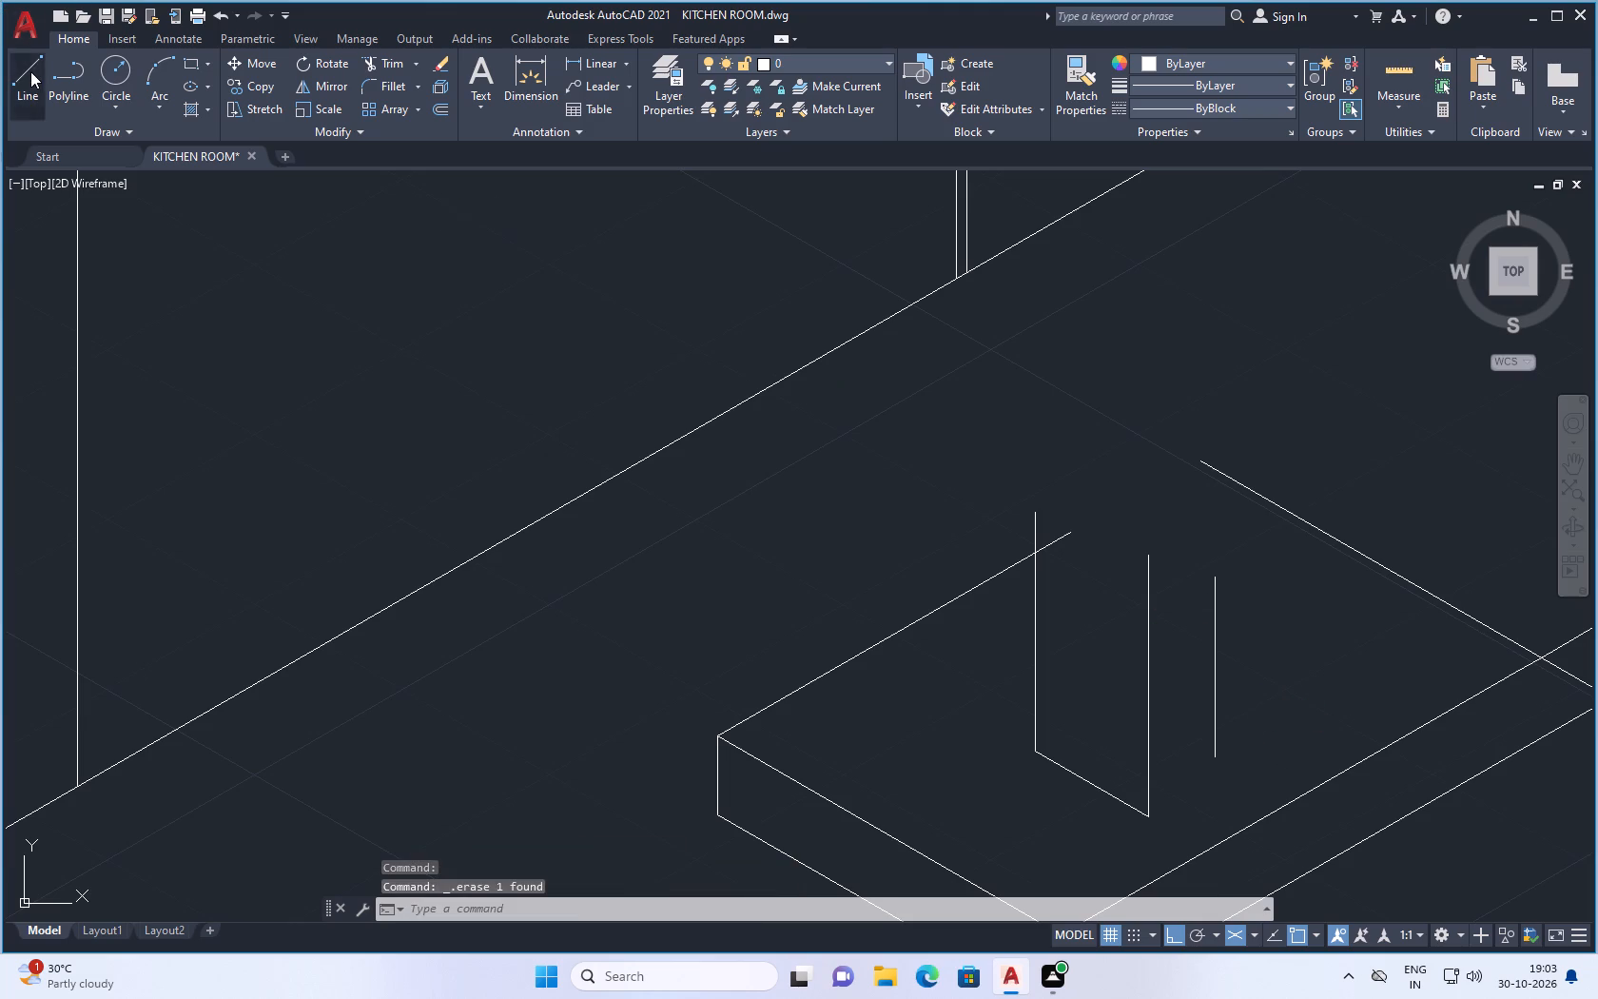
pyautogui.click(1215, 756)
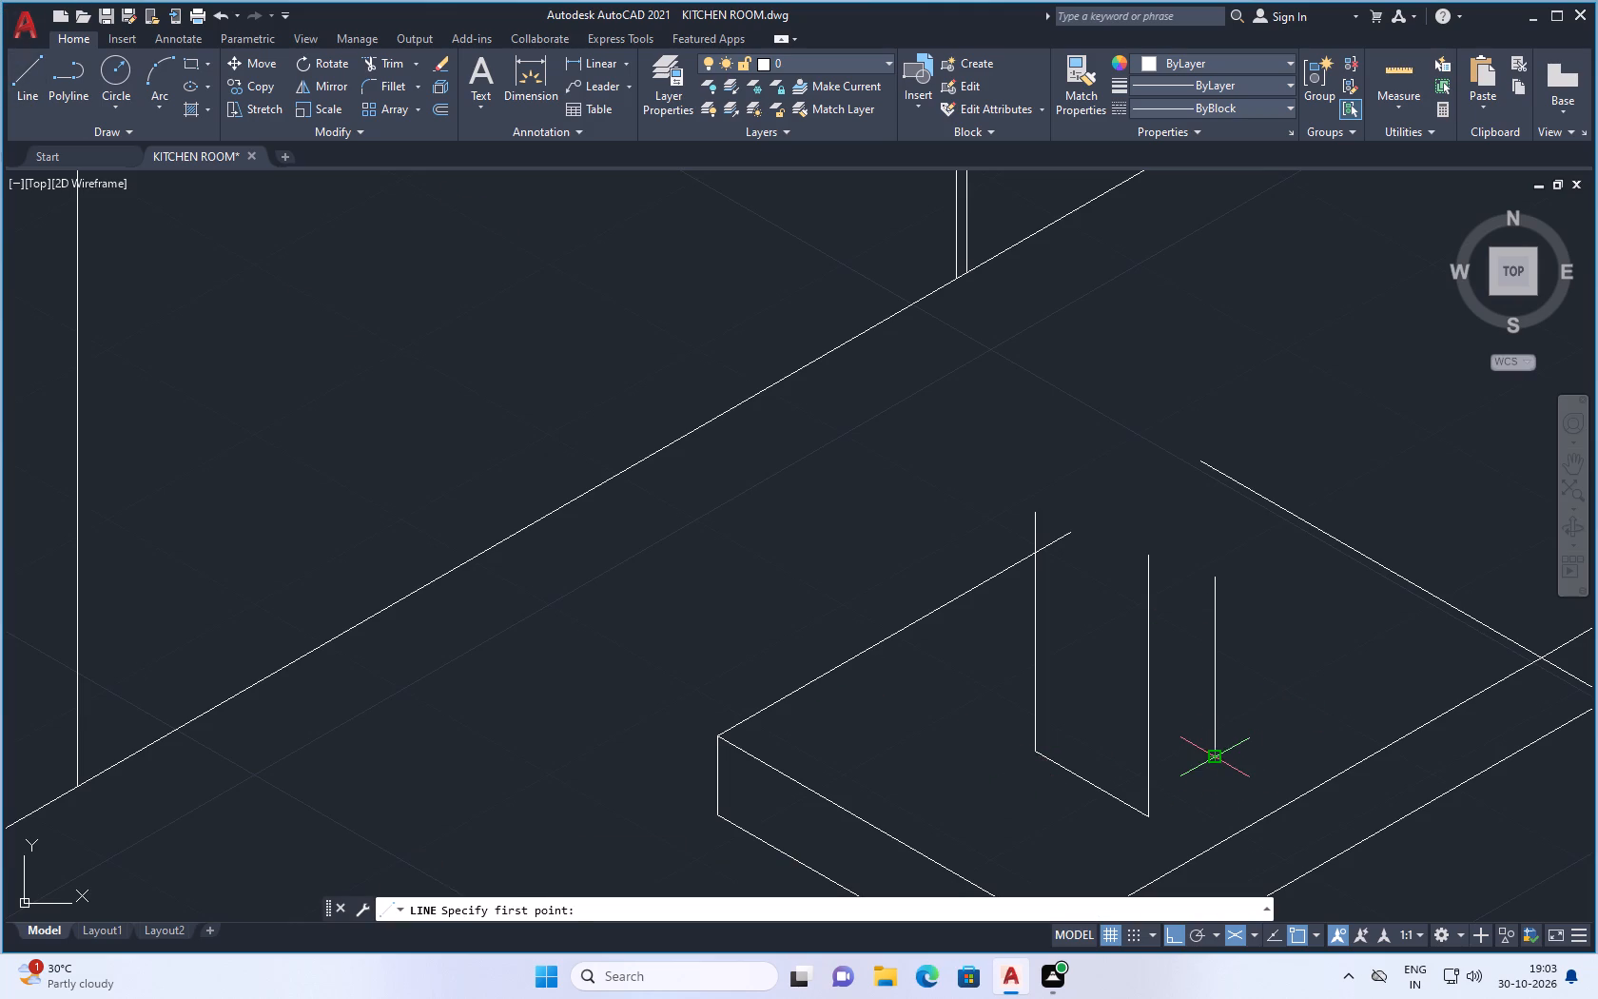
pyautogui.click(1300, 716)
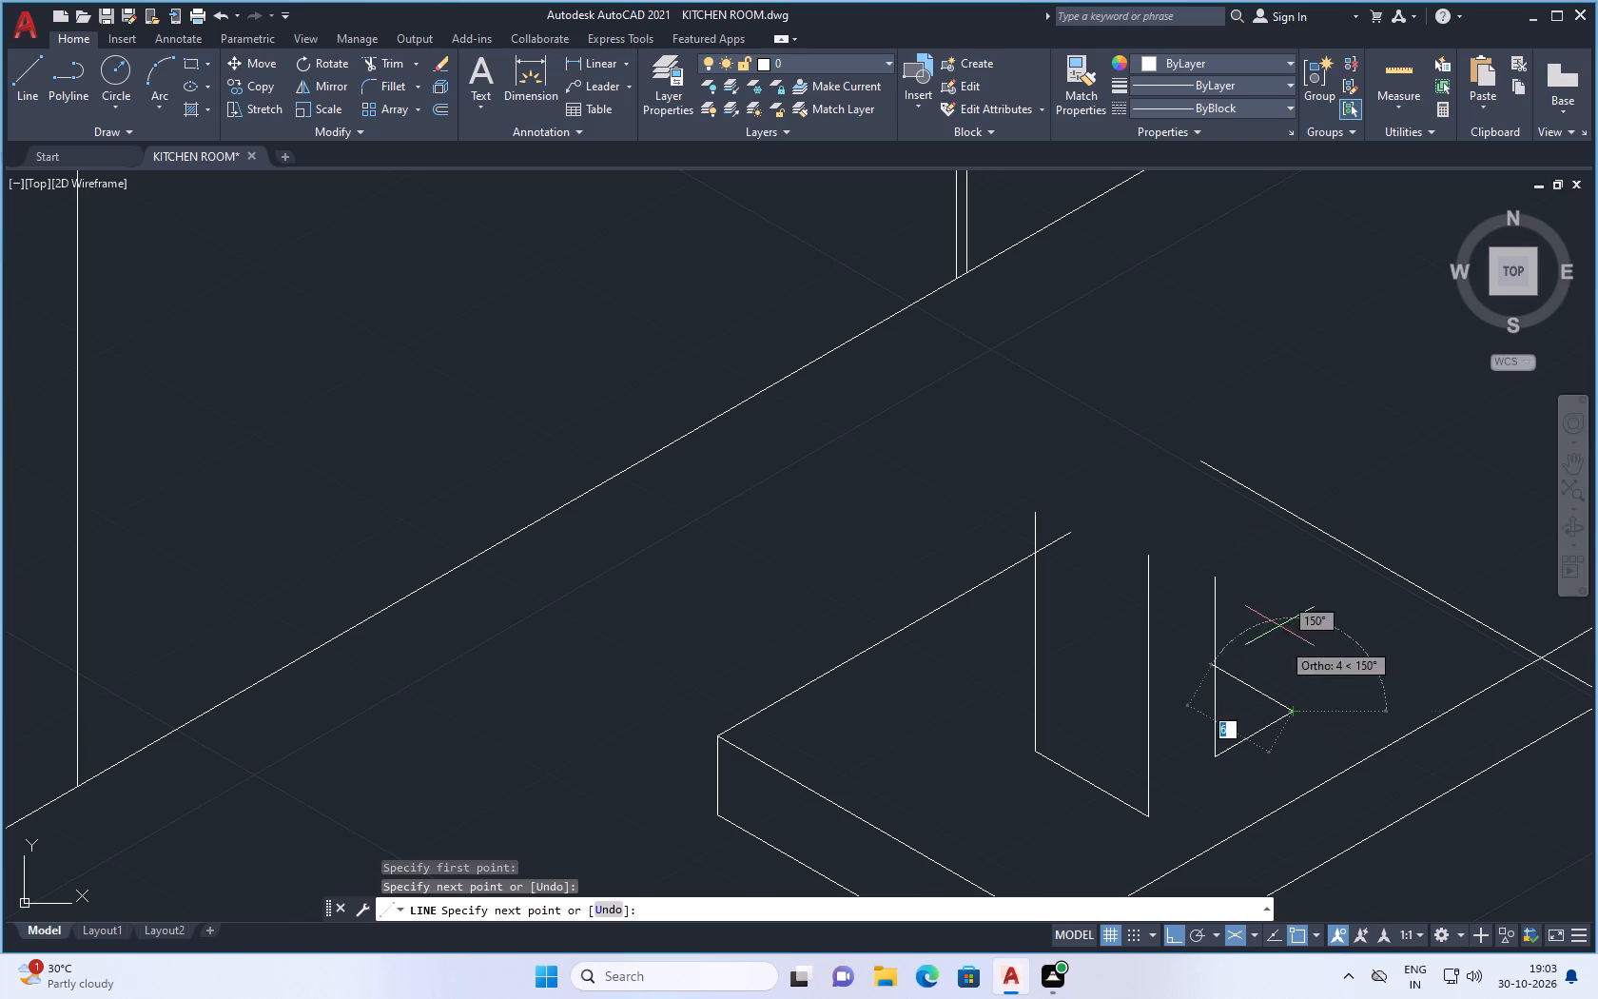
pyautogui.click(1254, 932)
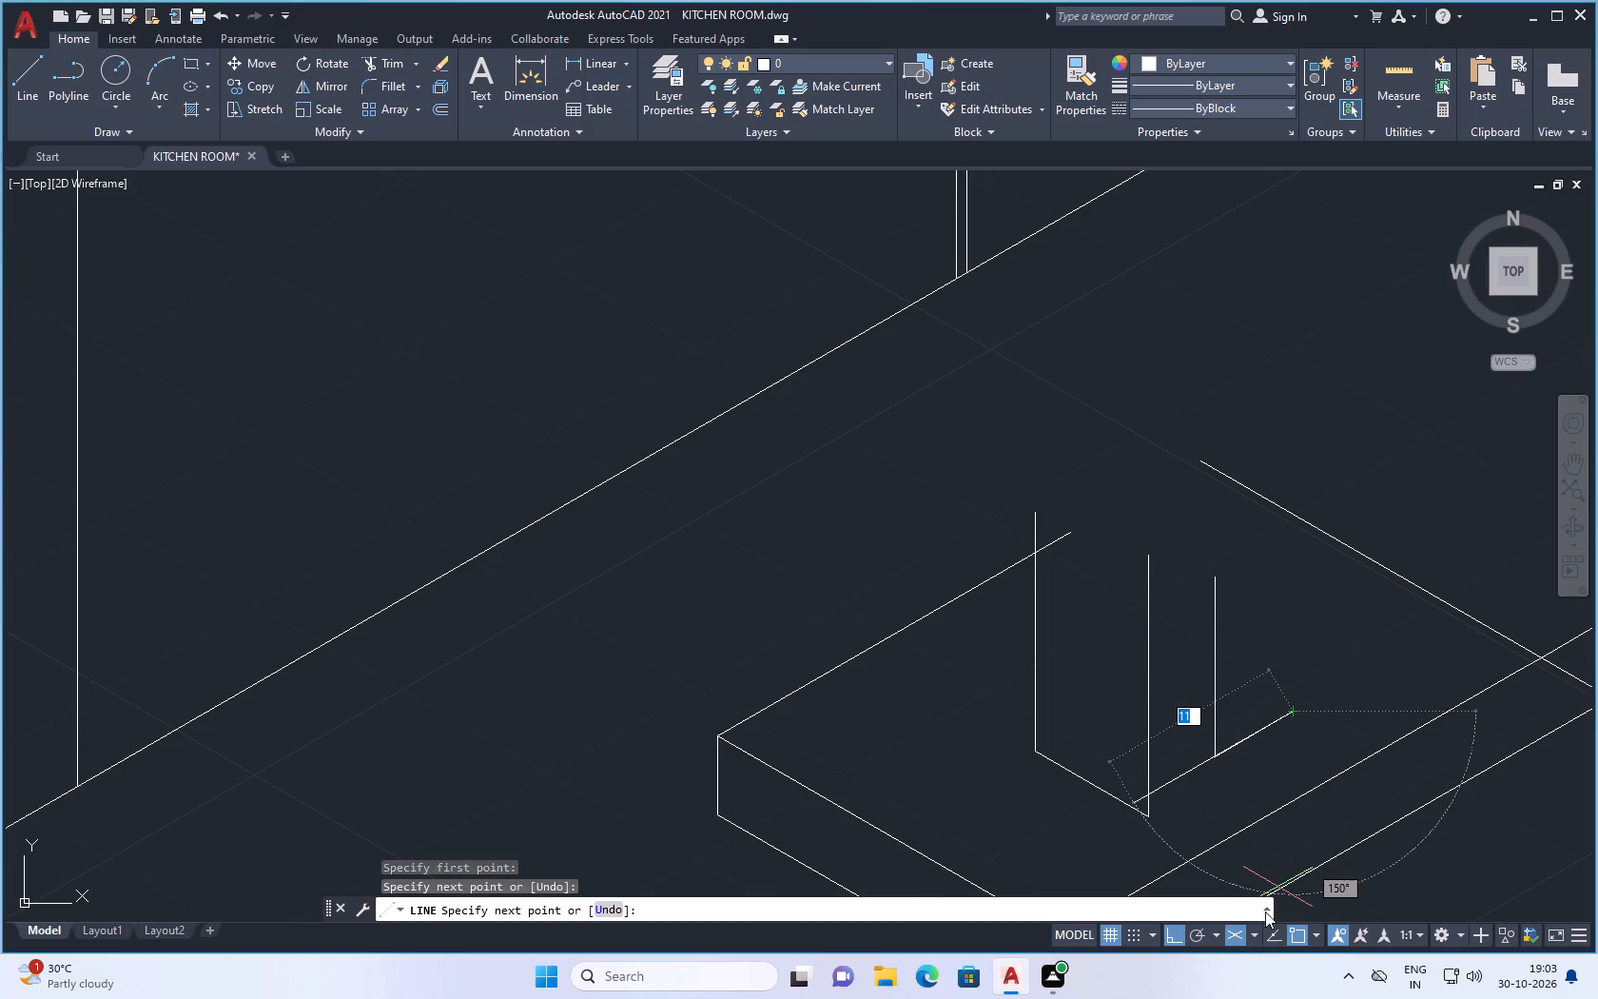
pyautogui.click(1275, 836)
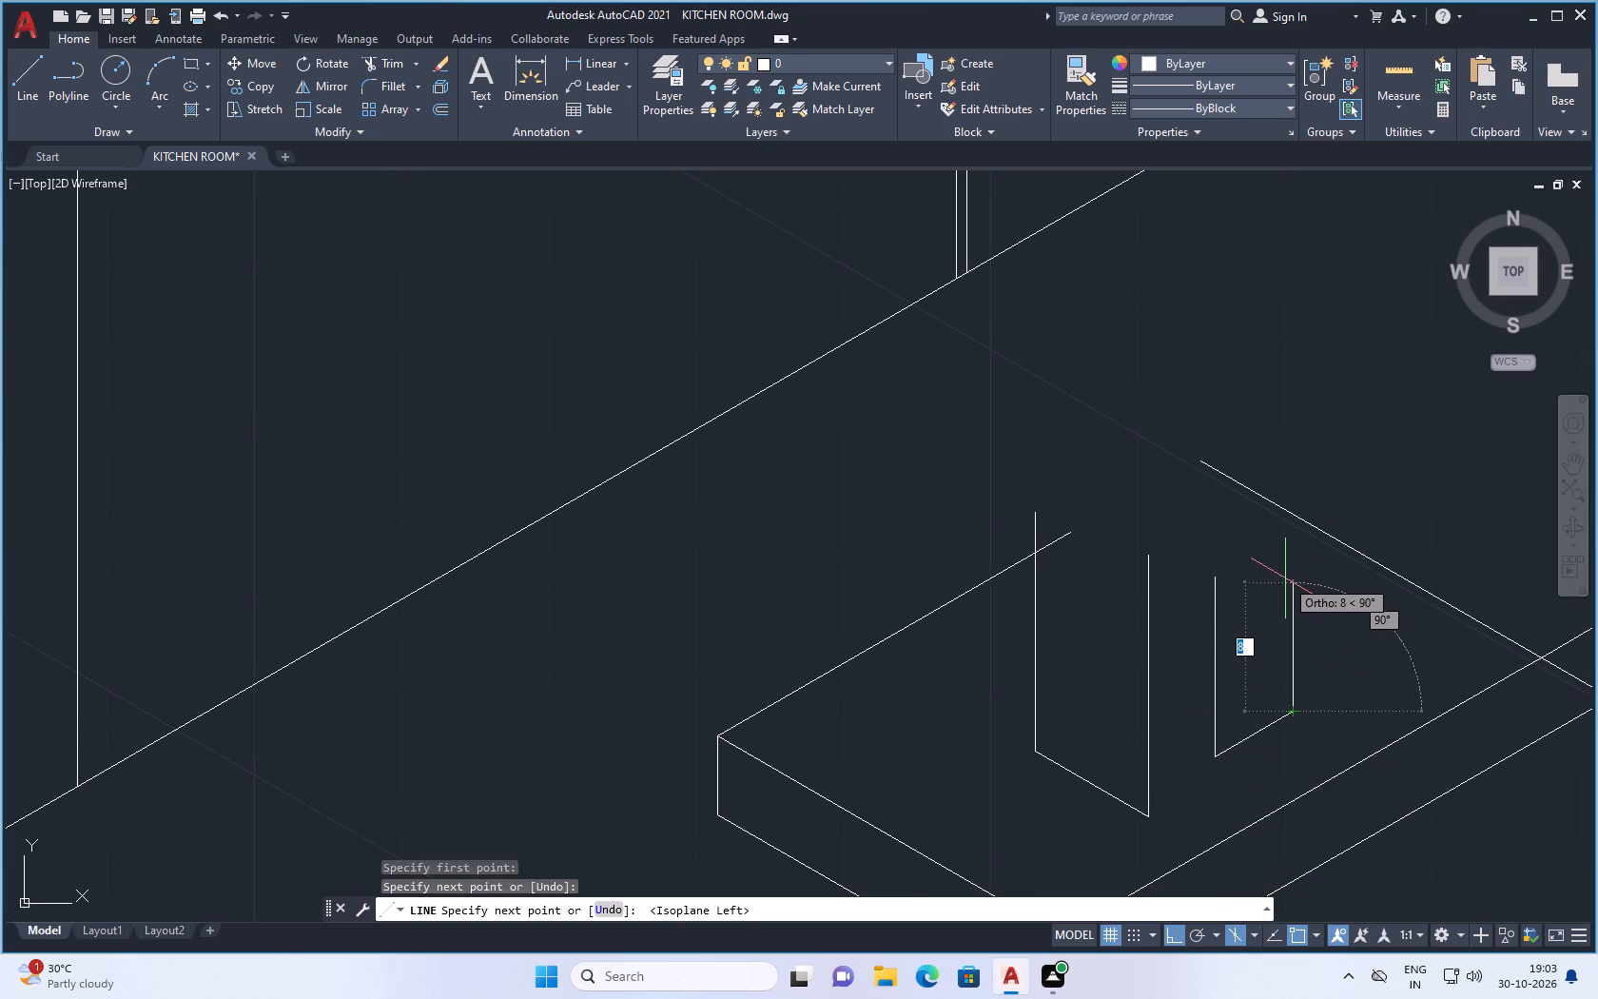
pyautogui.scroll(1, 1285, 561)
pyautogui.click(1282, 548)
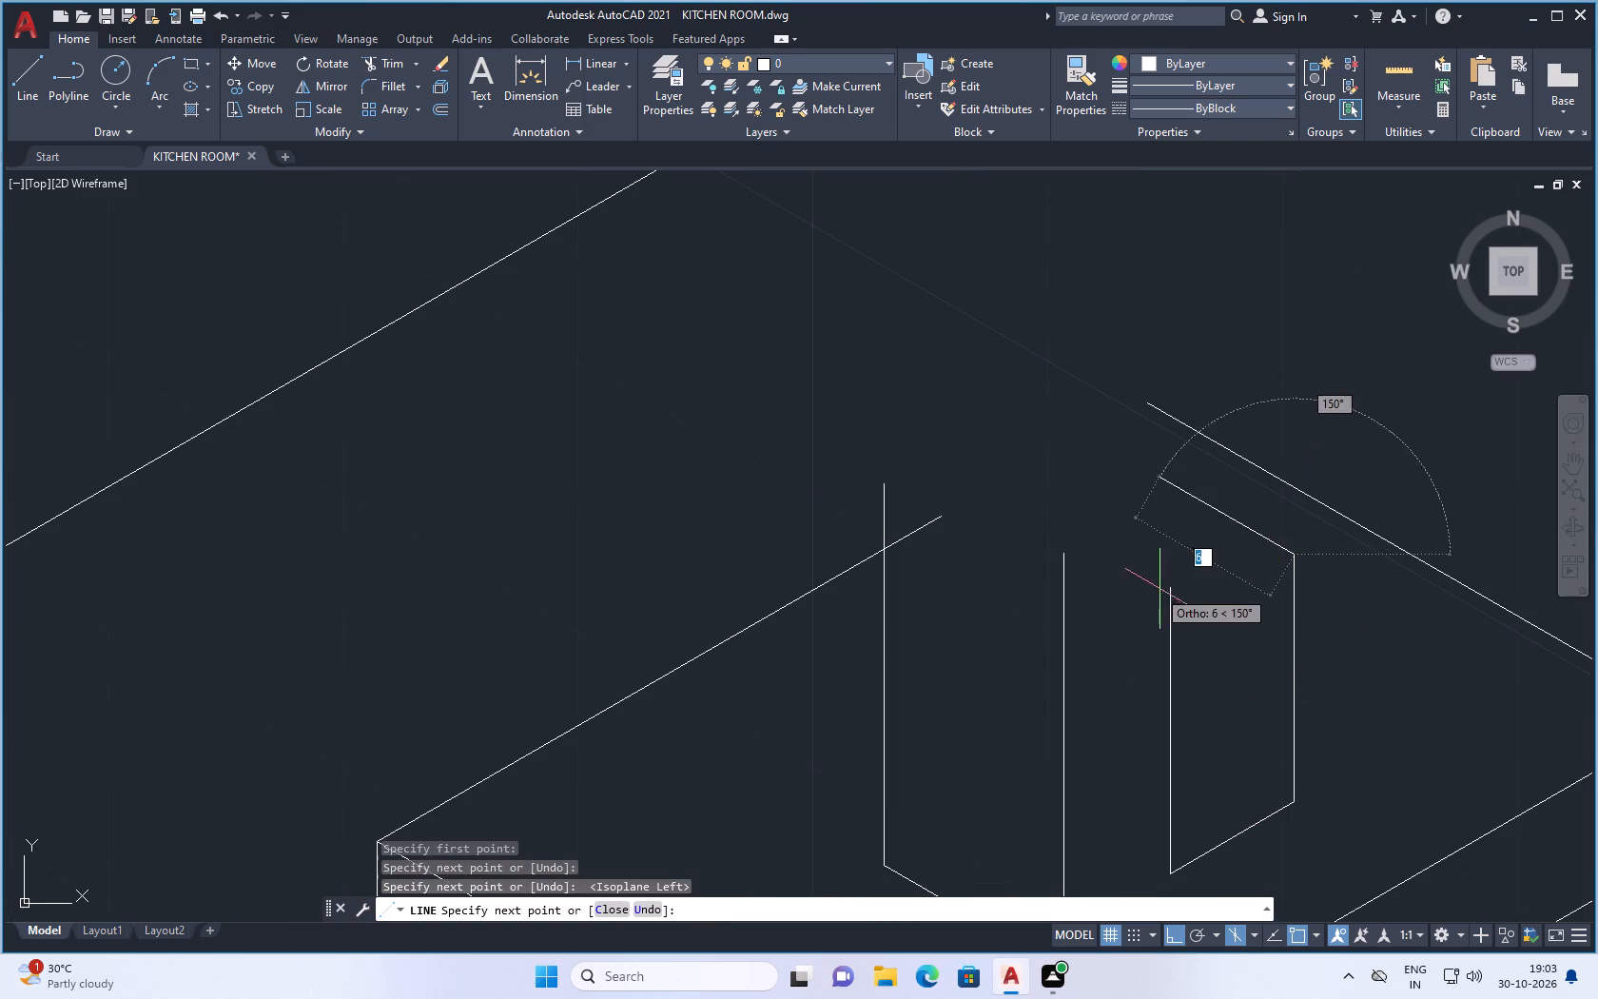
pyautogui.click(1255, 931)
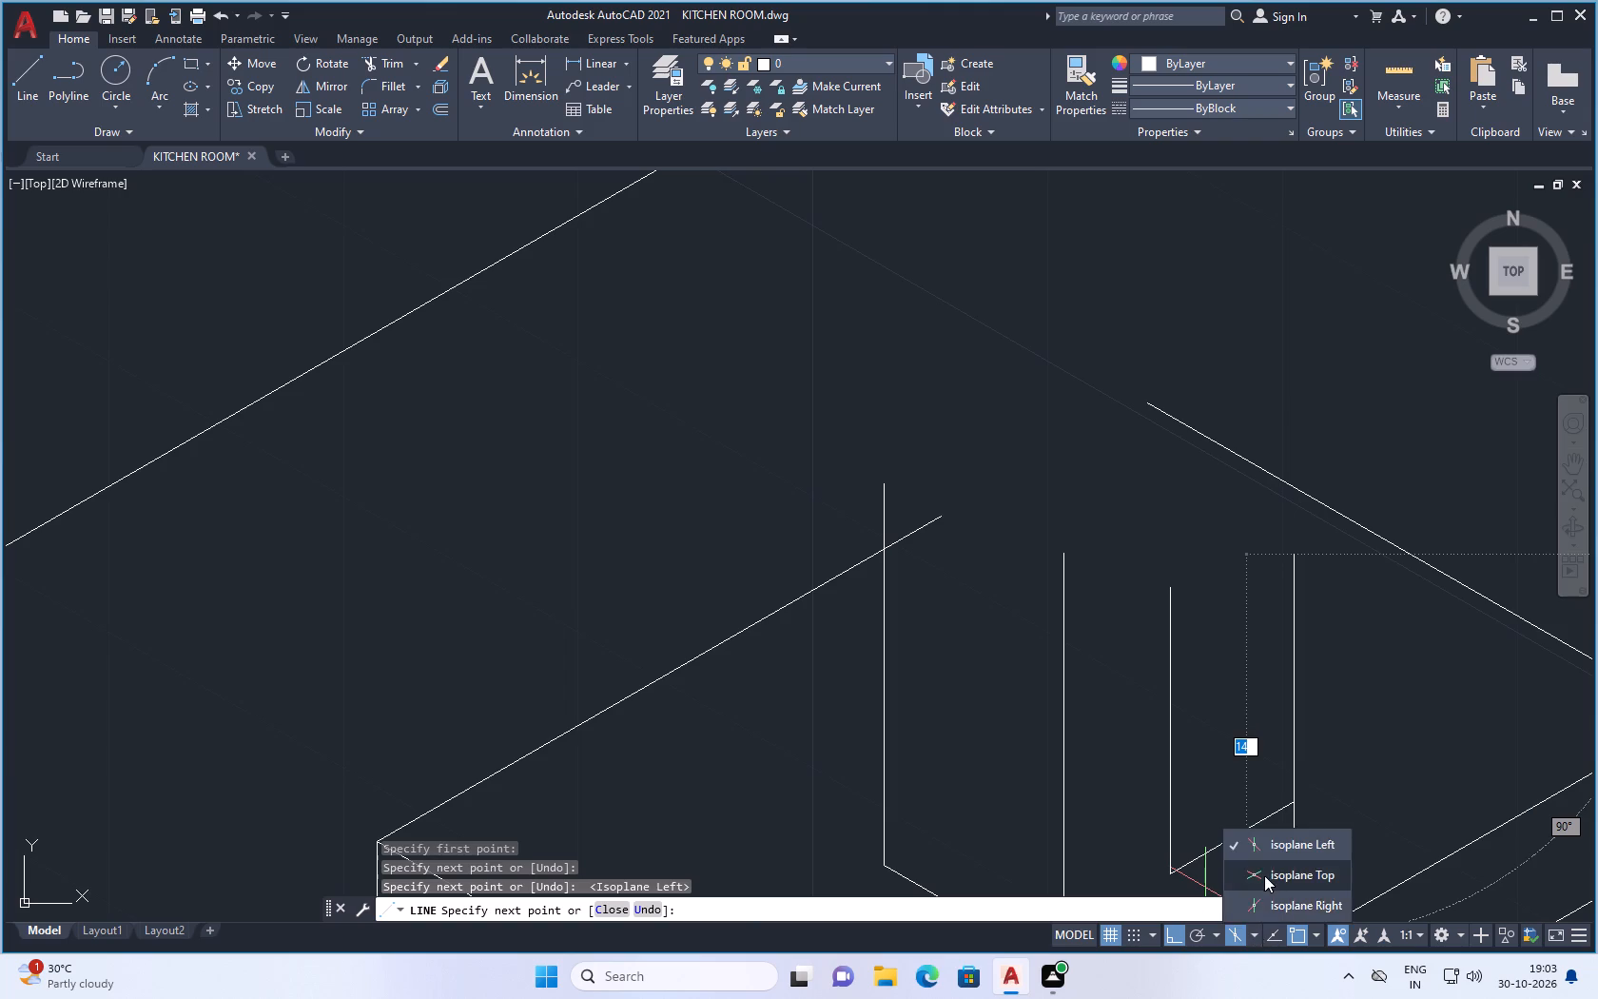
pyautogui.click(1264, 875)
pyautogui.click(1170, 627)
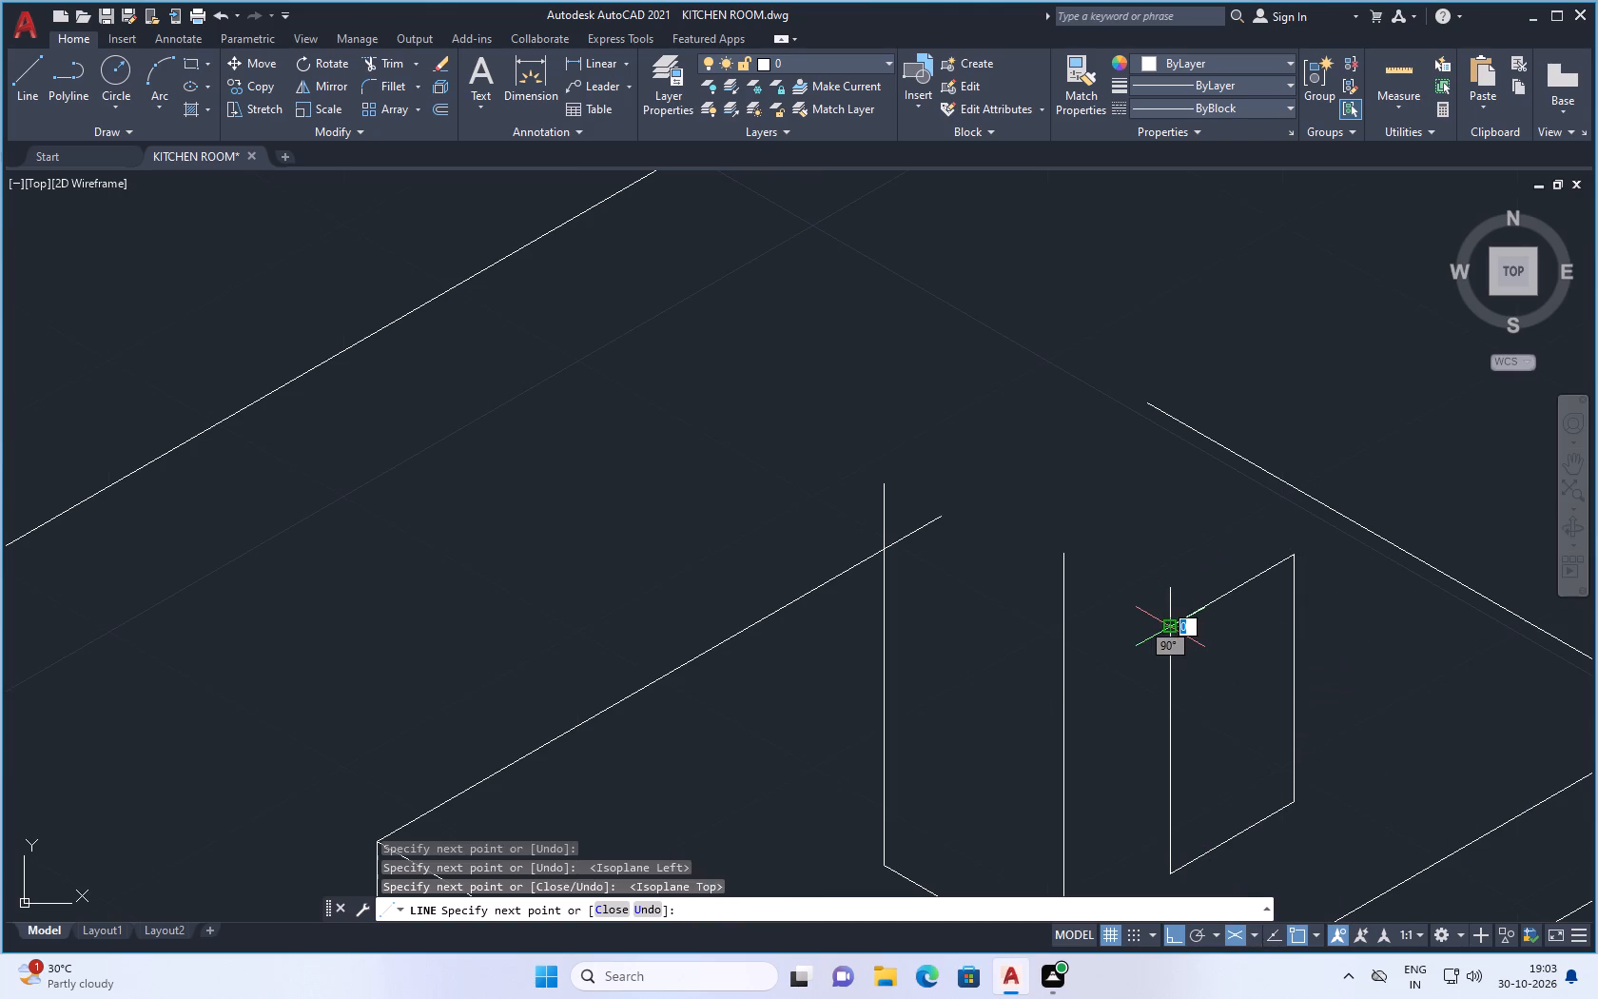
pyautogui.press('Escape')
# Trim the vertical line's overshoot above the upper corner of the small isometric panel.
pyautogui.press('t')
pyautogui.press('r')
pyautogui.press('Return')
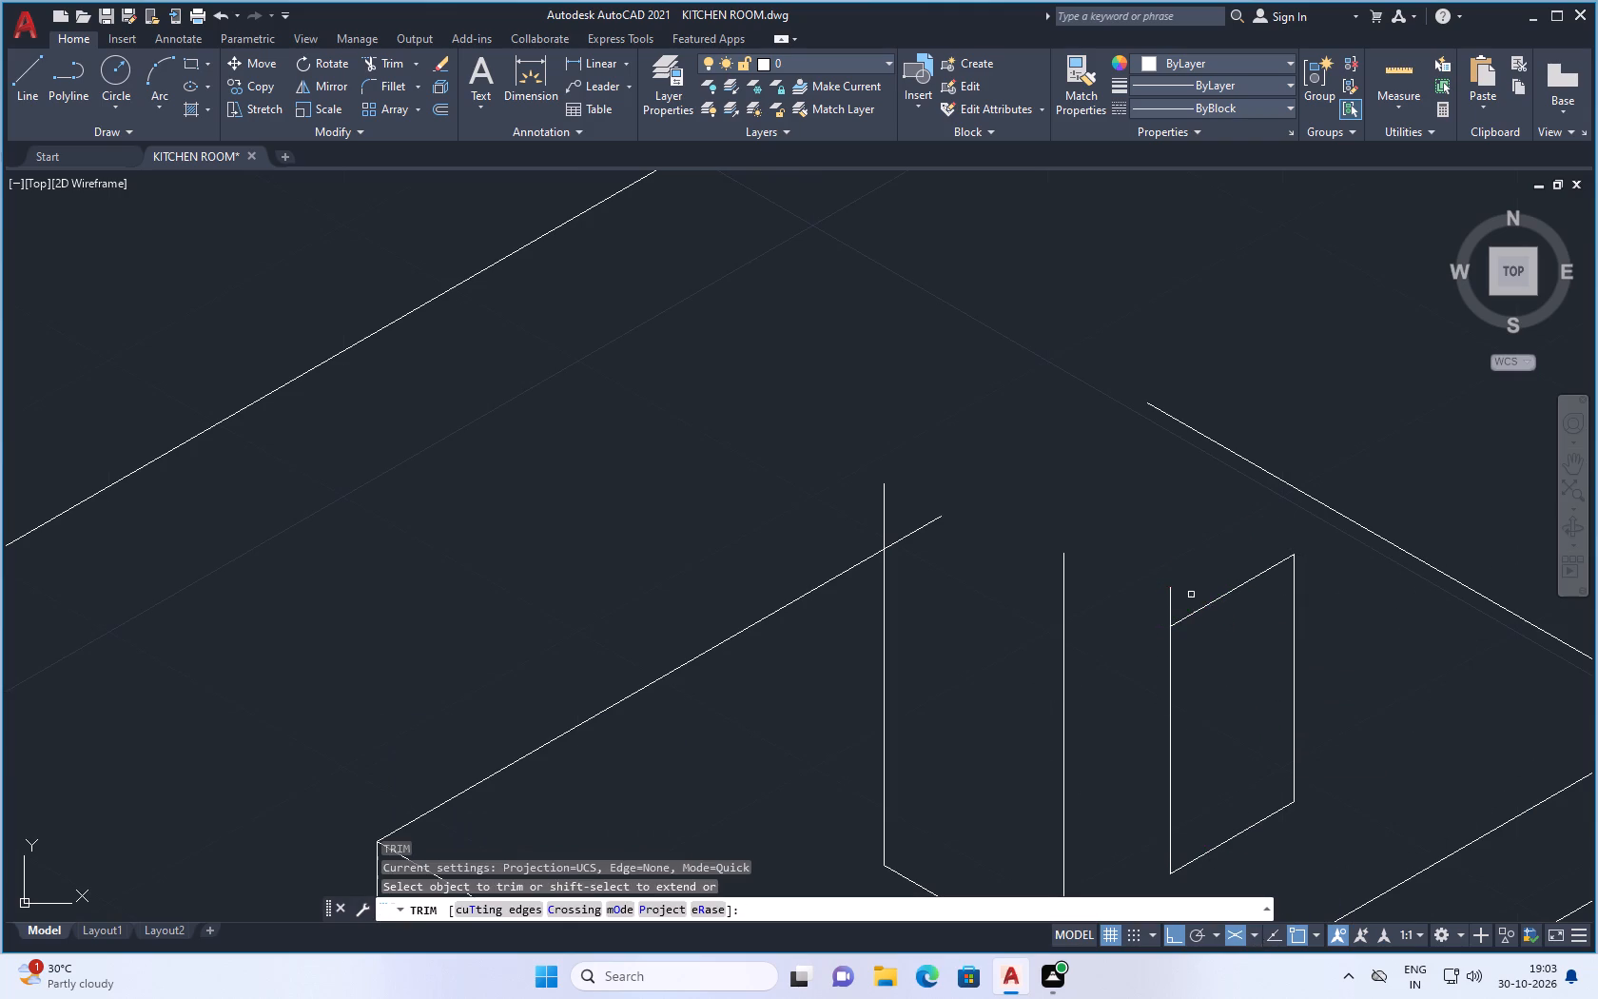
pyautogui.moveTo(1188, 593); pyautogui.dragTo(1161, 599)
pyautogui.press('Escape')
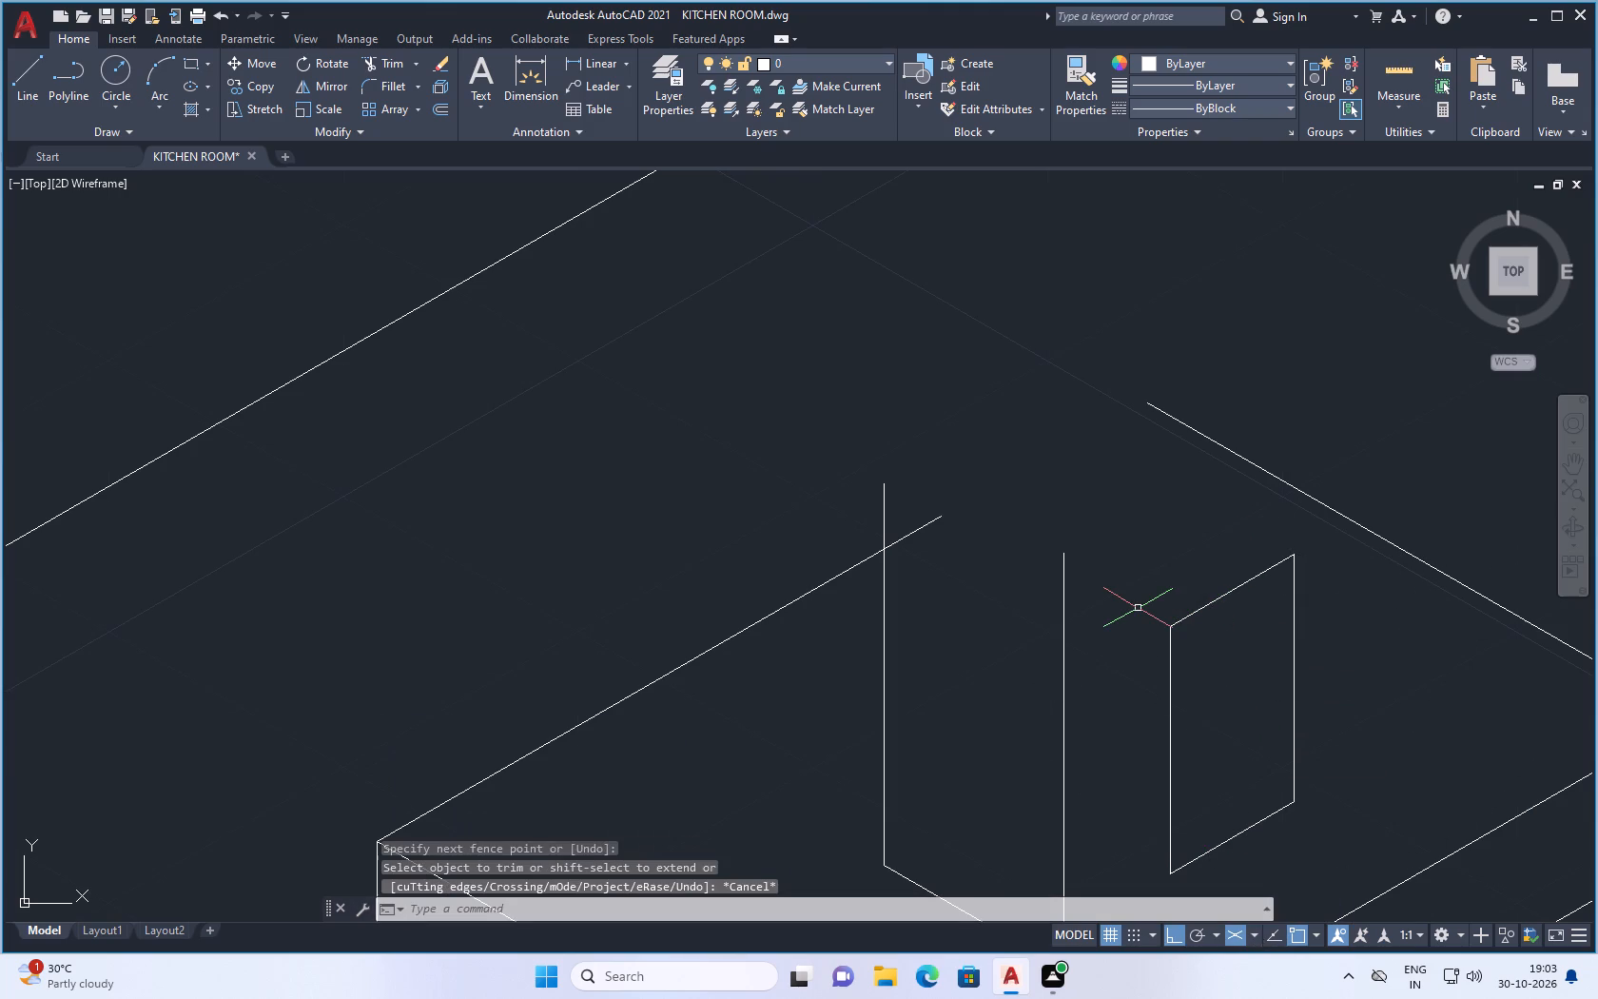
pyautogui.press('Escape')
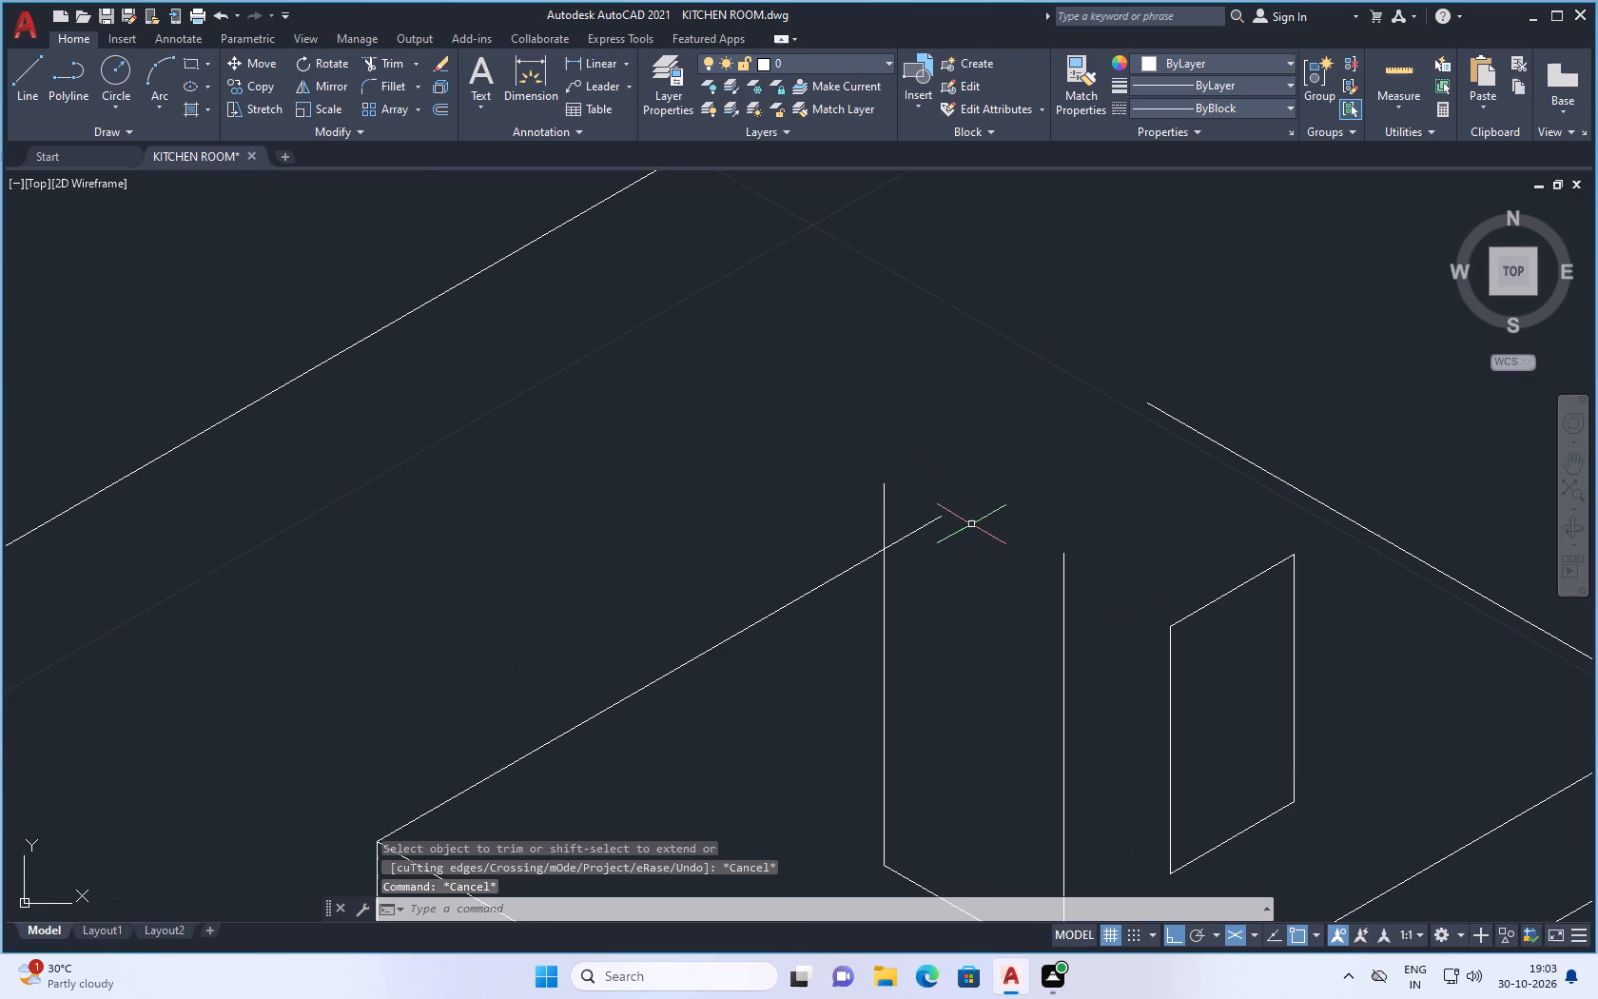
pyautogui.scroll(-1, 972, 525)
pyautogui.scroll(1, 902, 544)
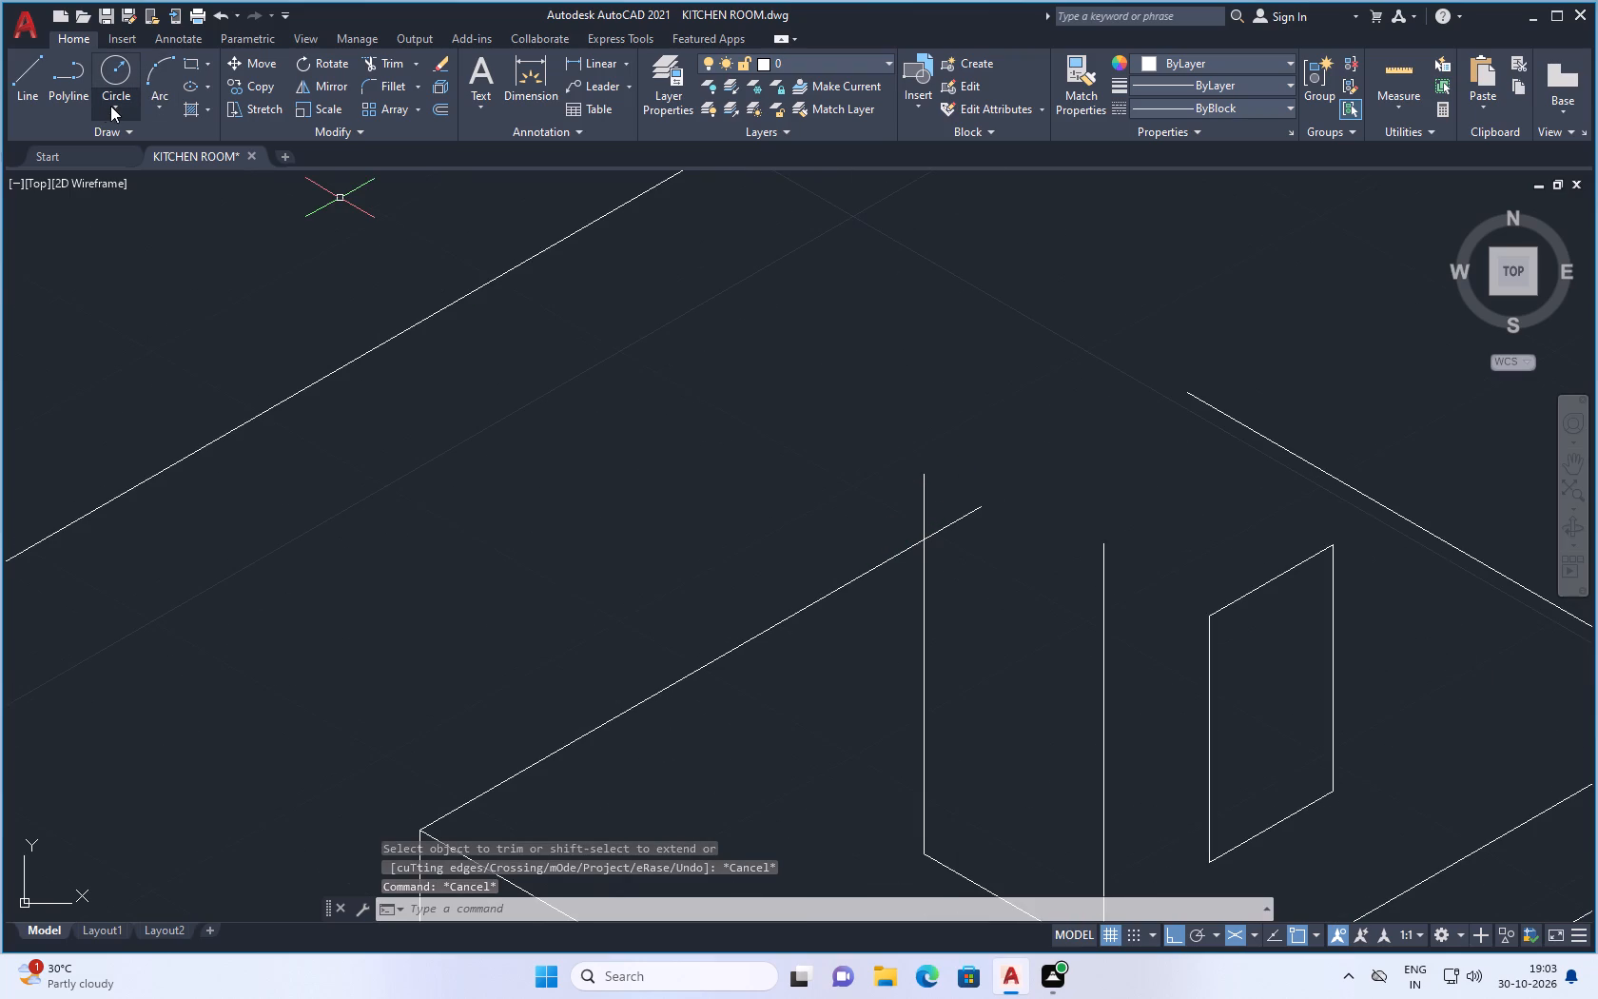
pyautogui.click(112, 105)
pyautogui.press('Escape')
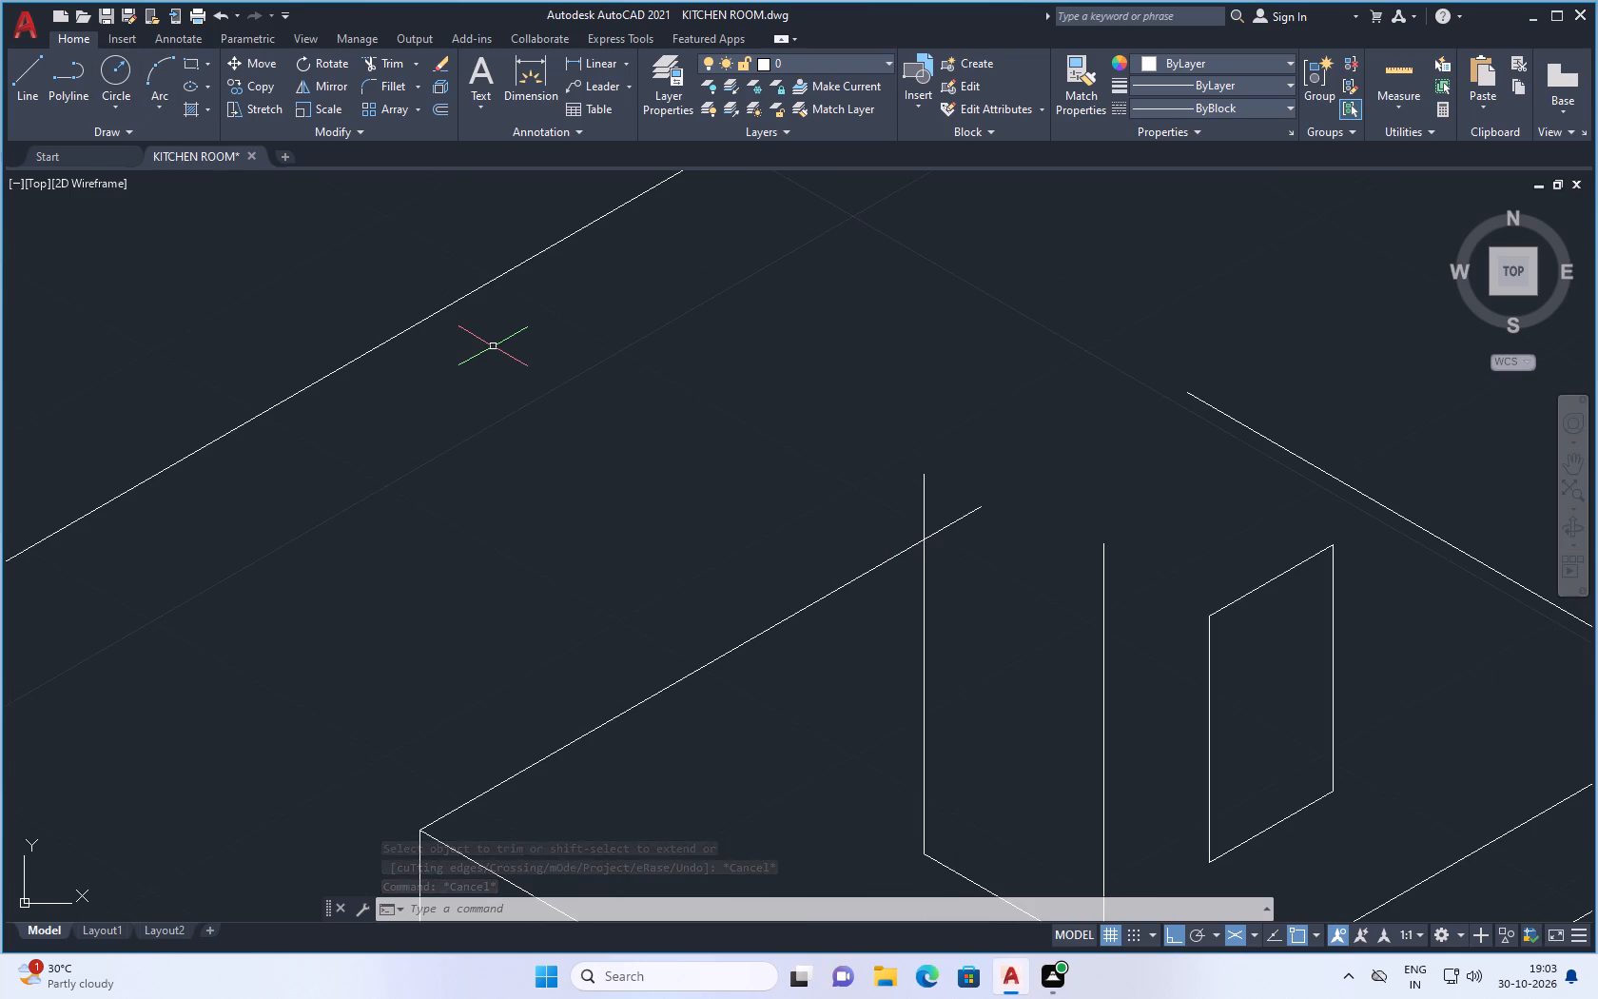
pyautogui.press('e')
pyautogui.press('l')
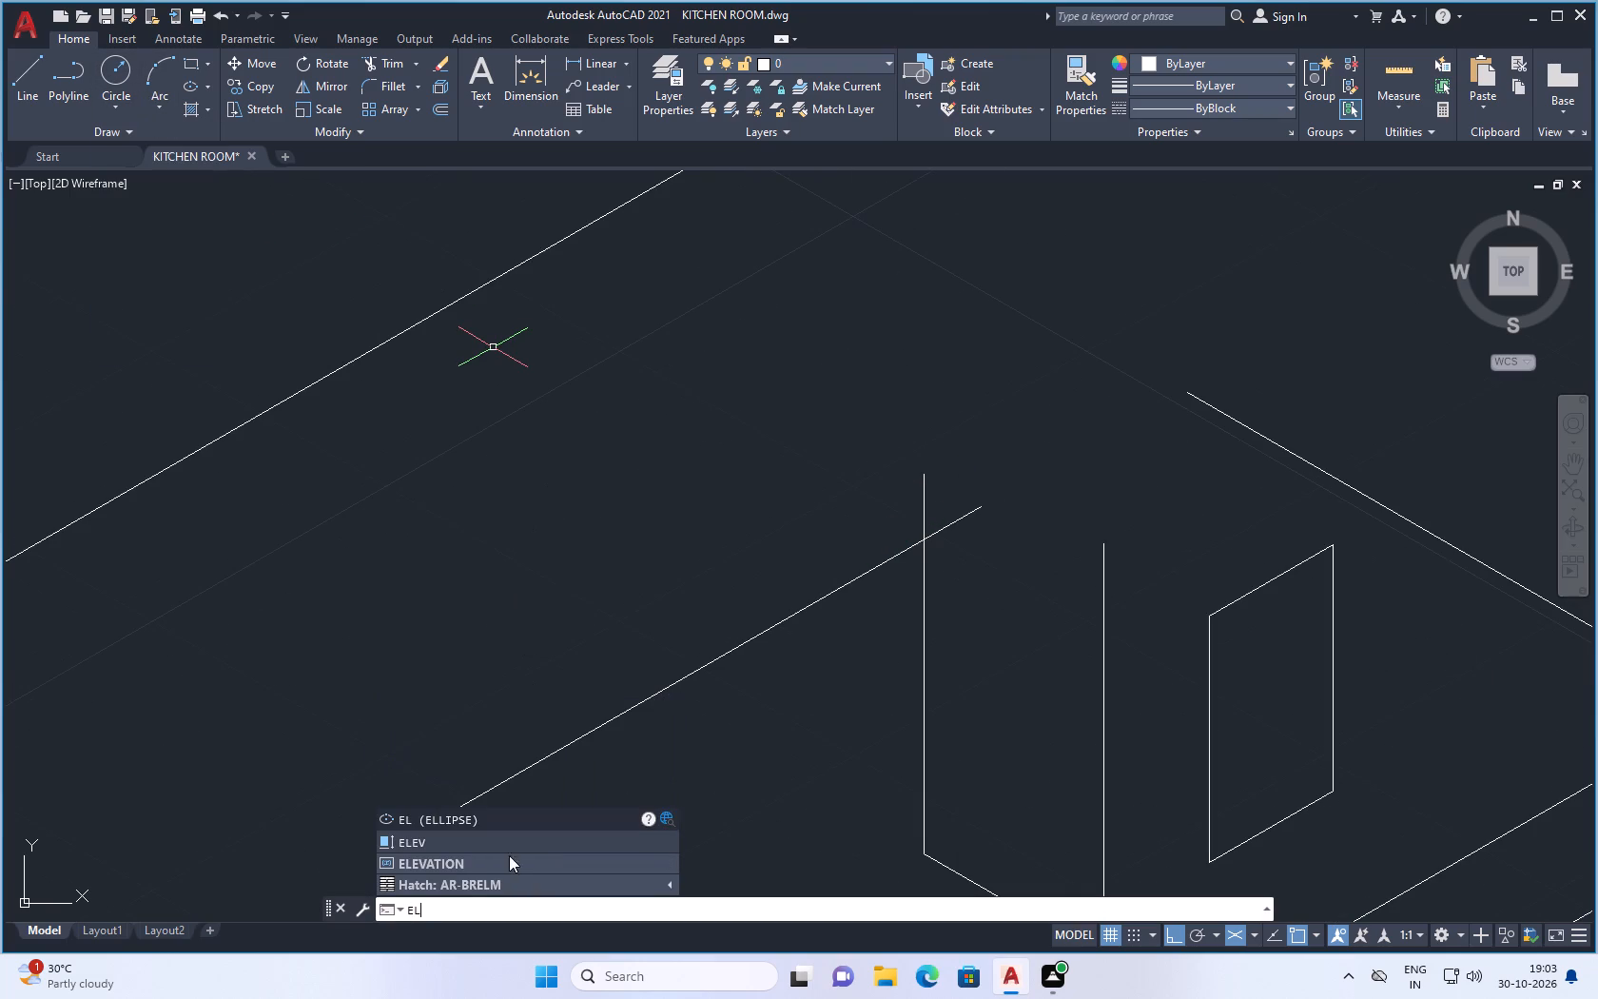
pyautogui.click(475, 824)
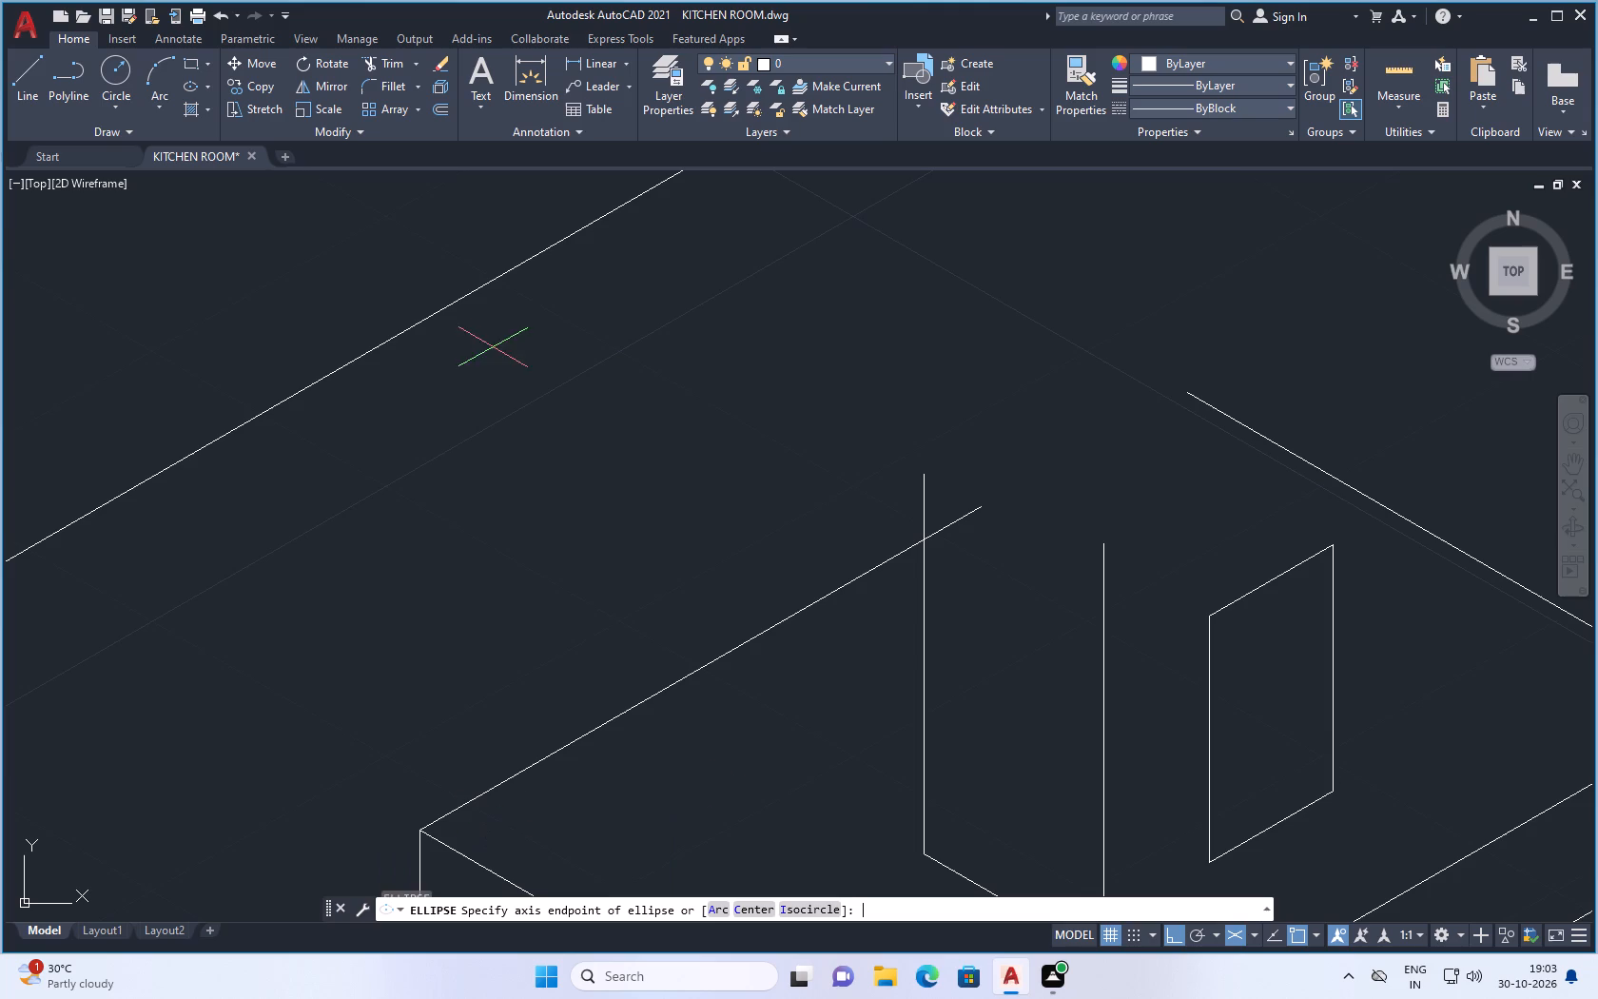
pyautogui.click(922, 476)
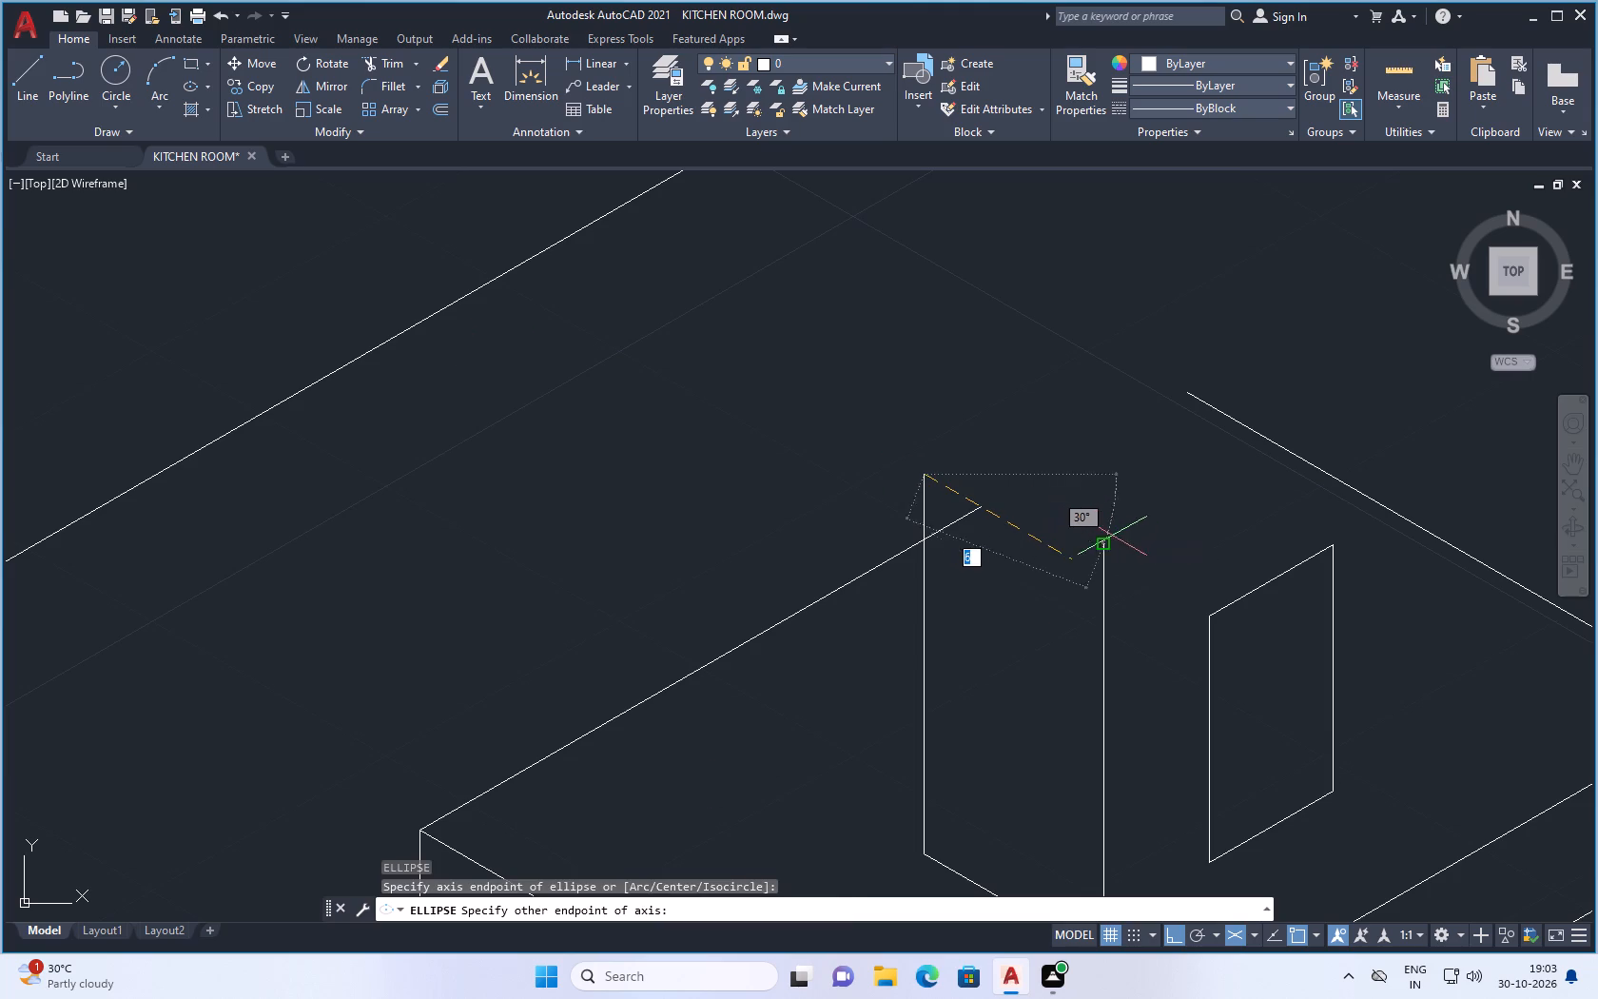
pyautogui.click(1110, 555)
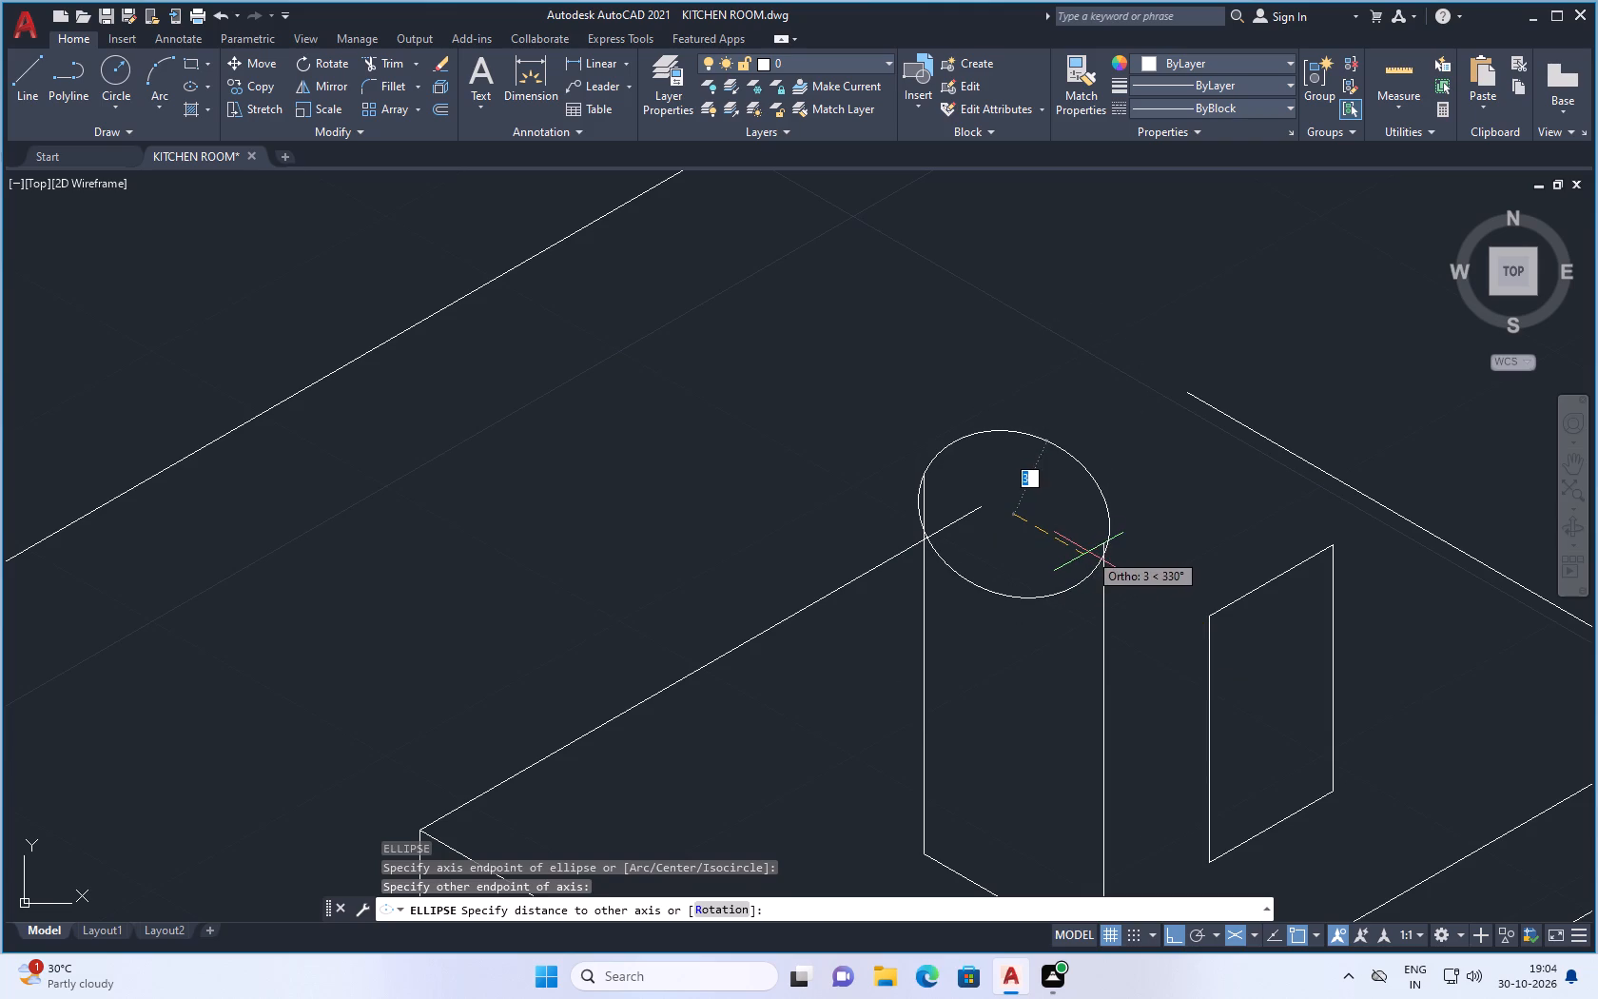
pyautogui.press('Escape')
# Erase the small panel, the two taller vertical lines and their connecting line from the box's top face.
pyautogui.scroll(-2, 1096, 546)
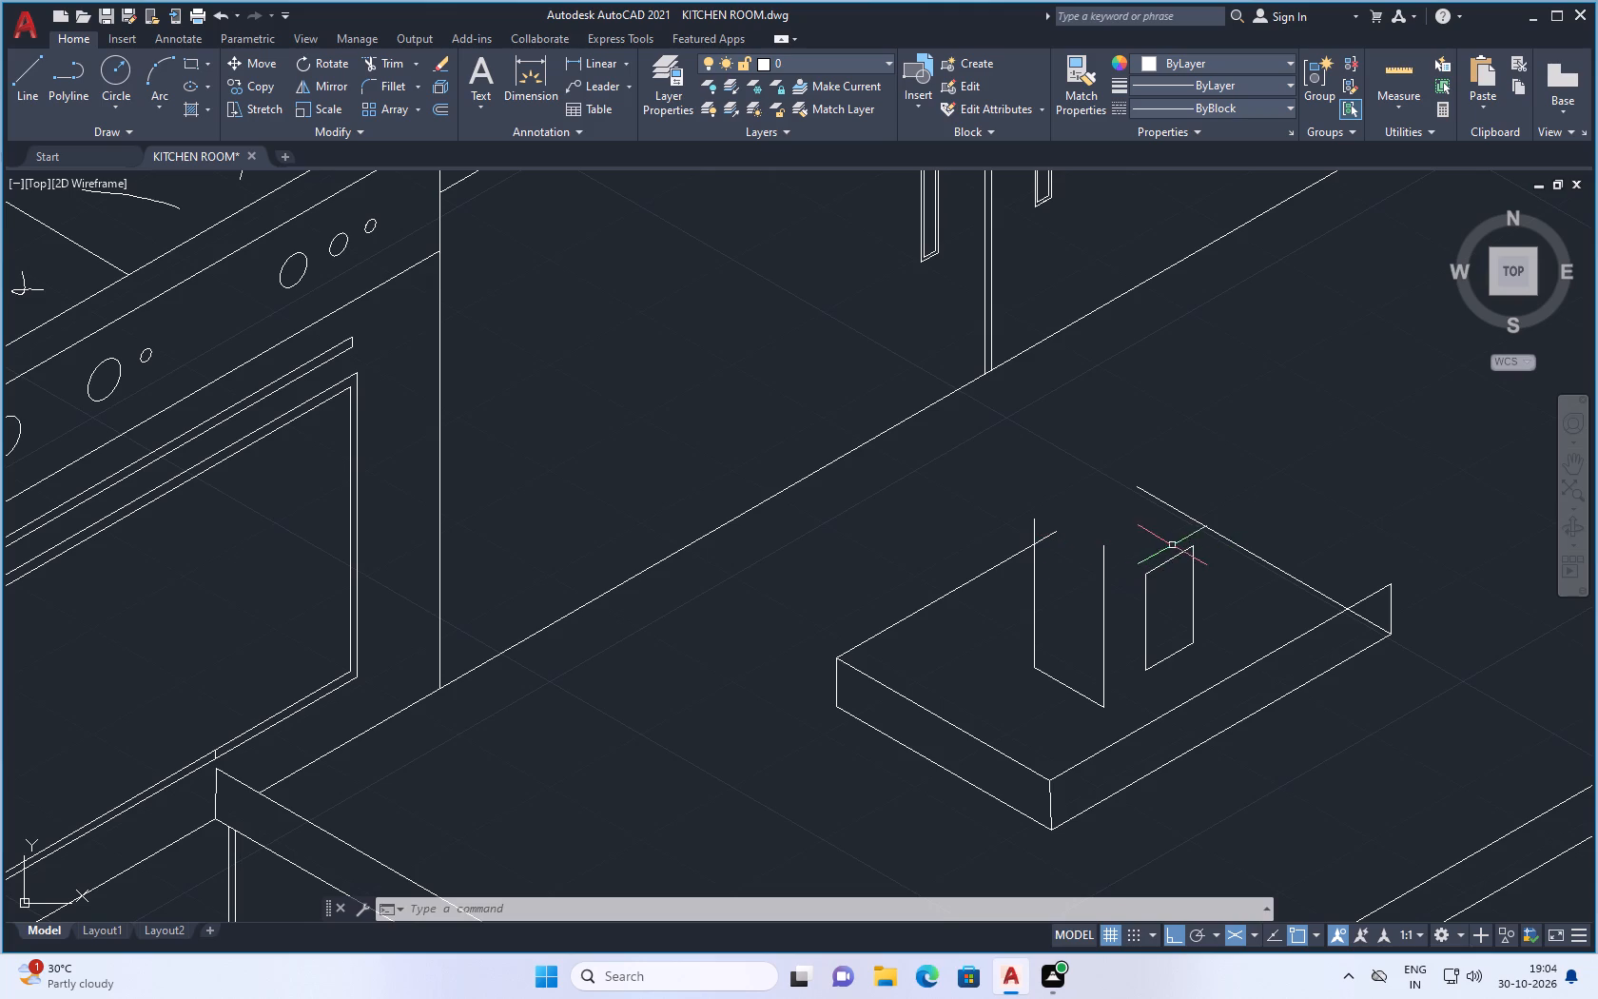
pyautogui.click(1218, 563)
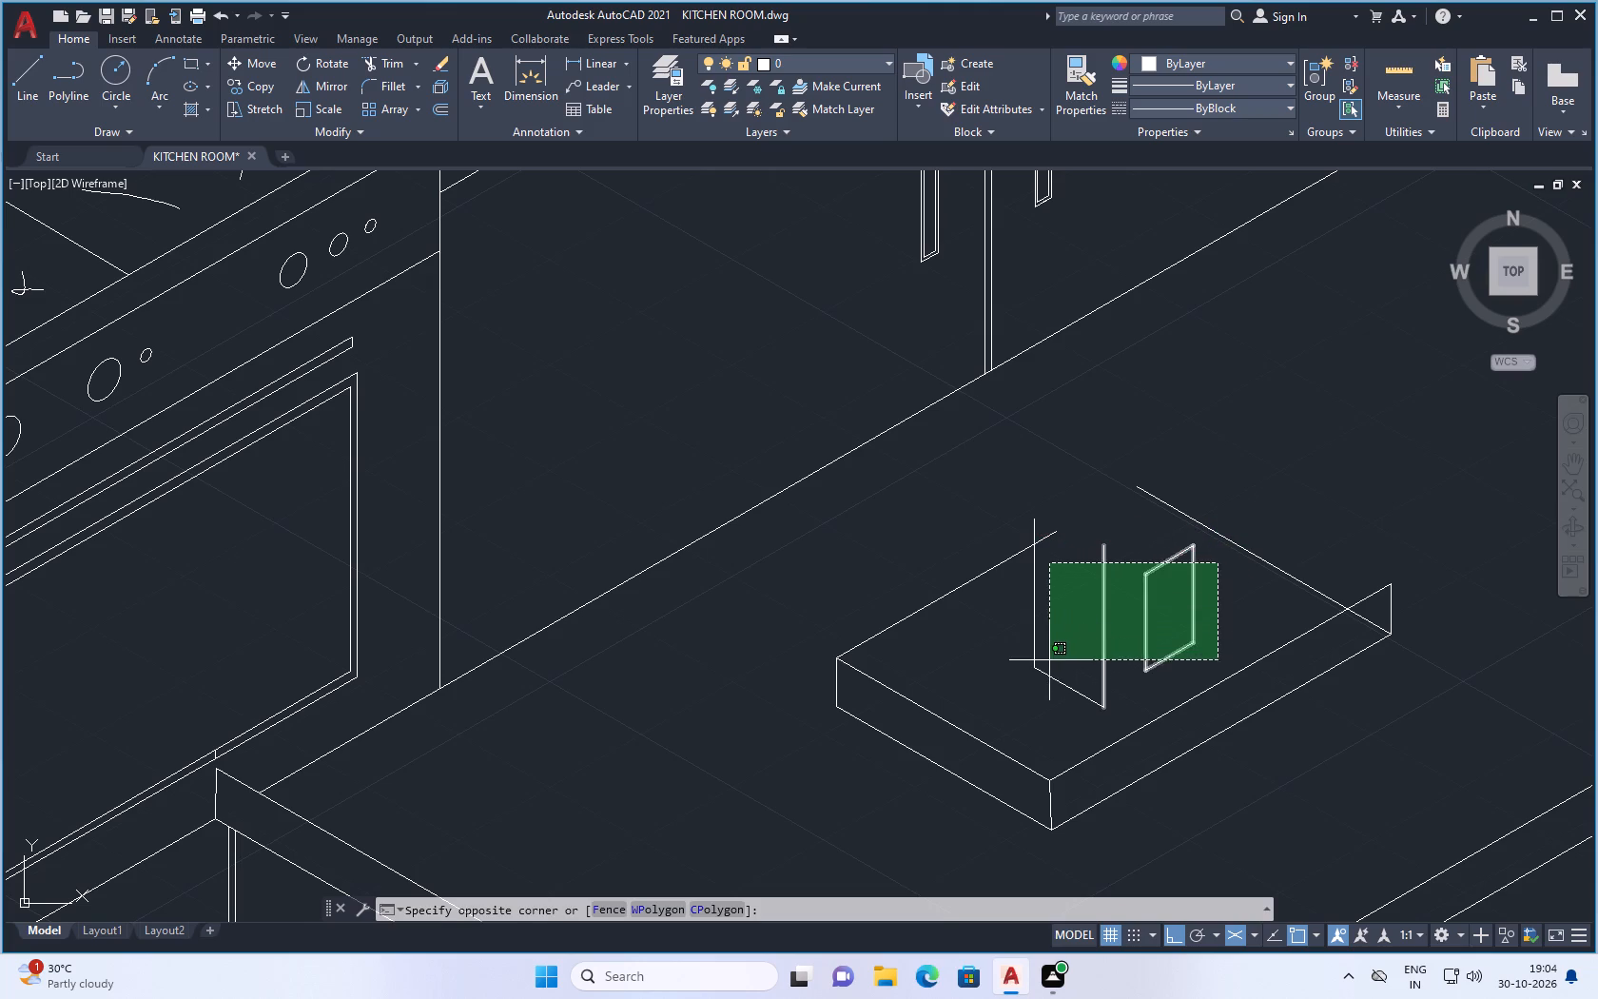
pyautogui.click(1025, 677)
pyautogui.press('Delete')
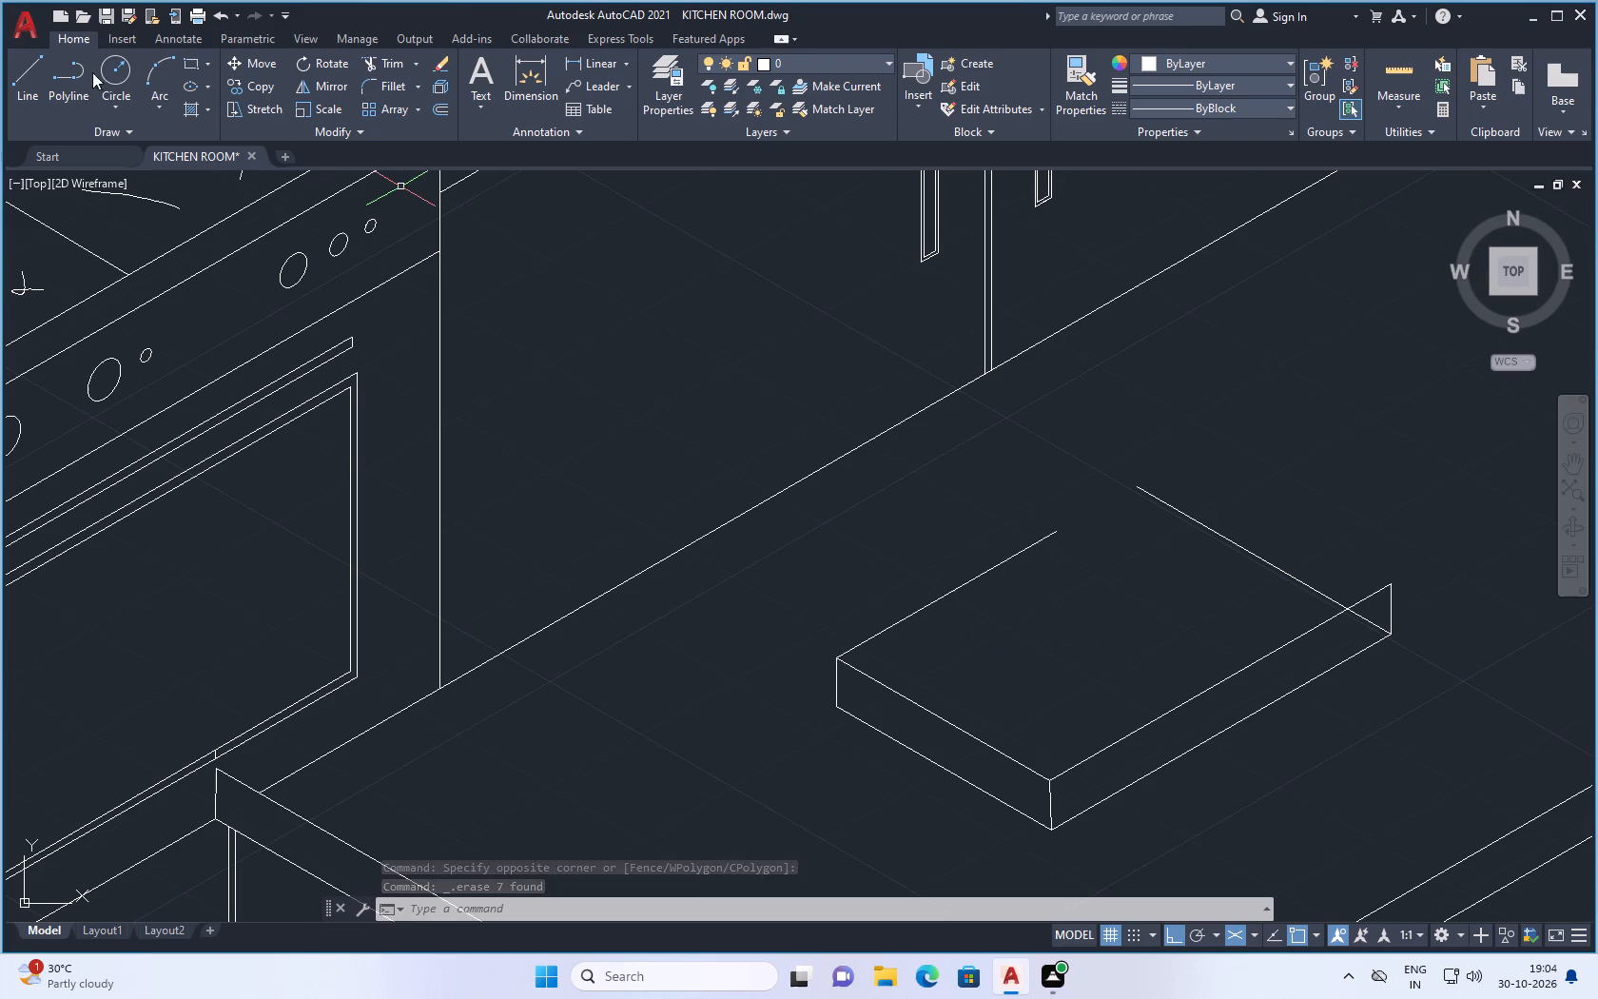
# Draw two parallel vertical lines about 12 units long on the box's top face, using isoplane Left.
pyautogui.click(29, 72)
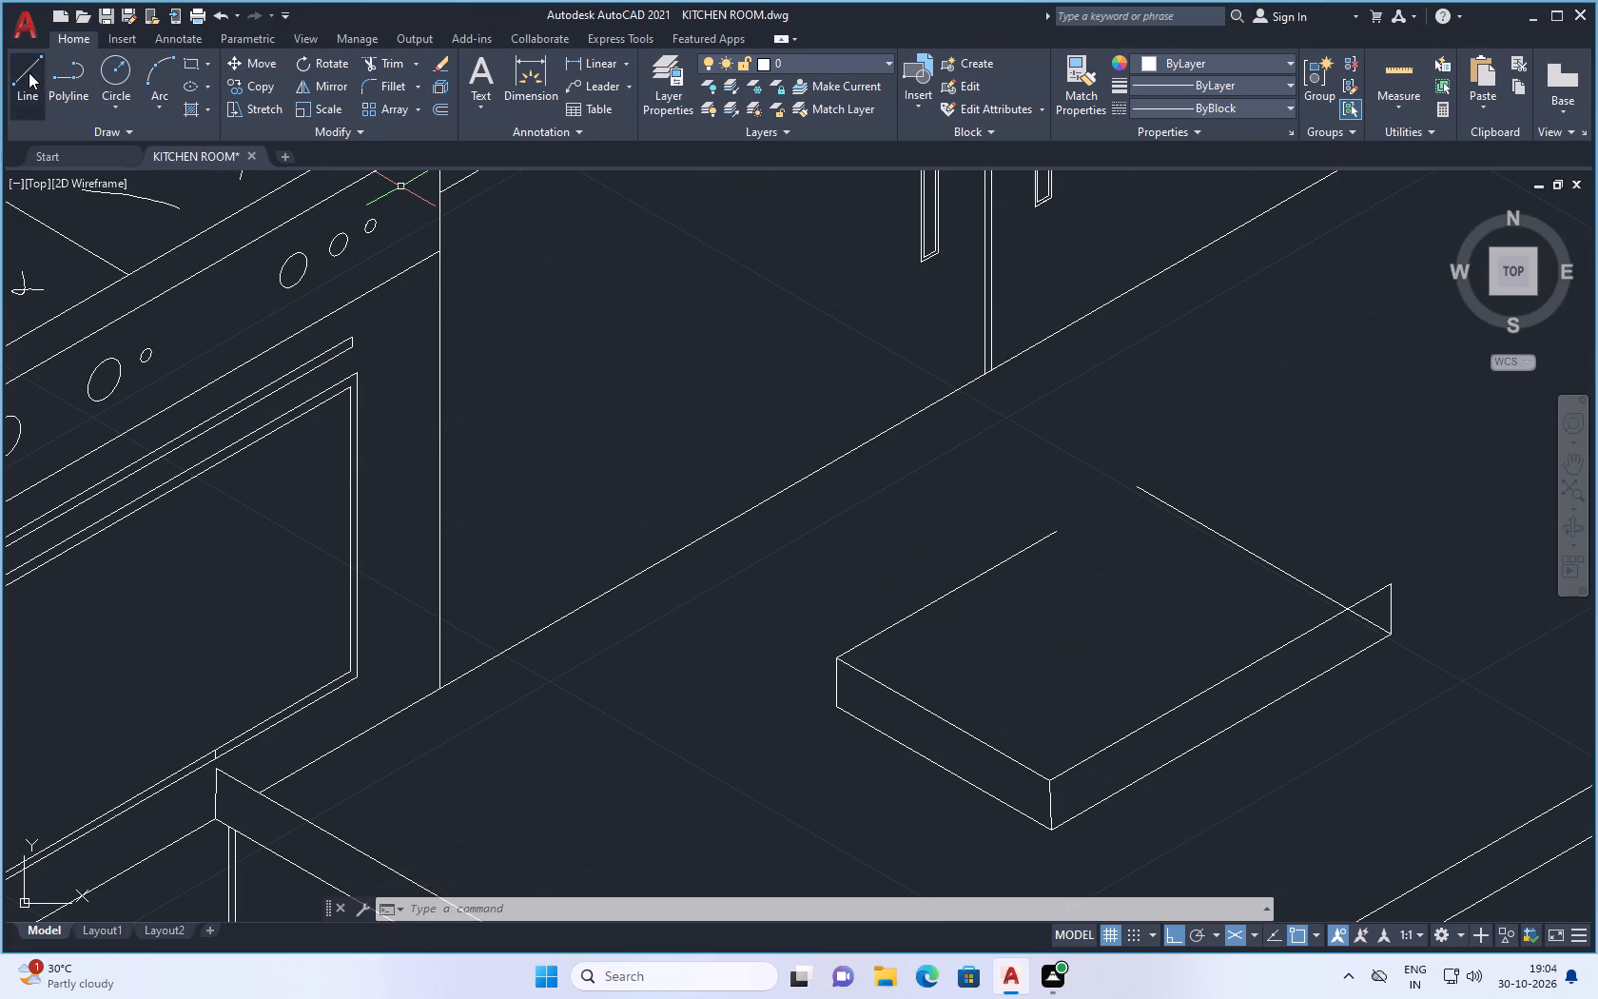
pyautogui.click(999, 659)
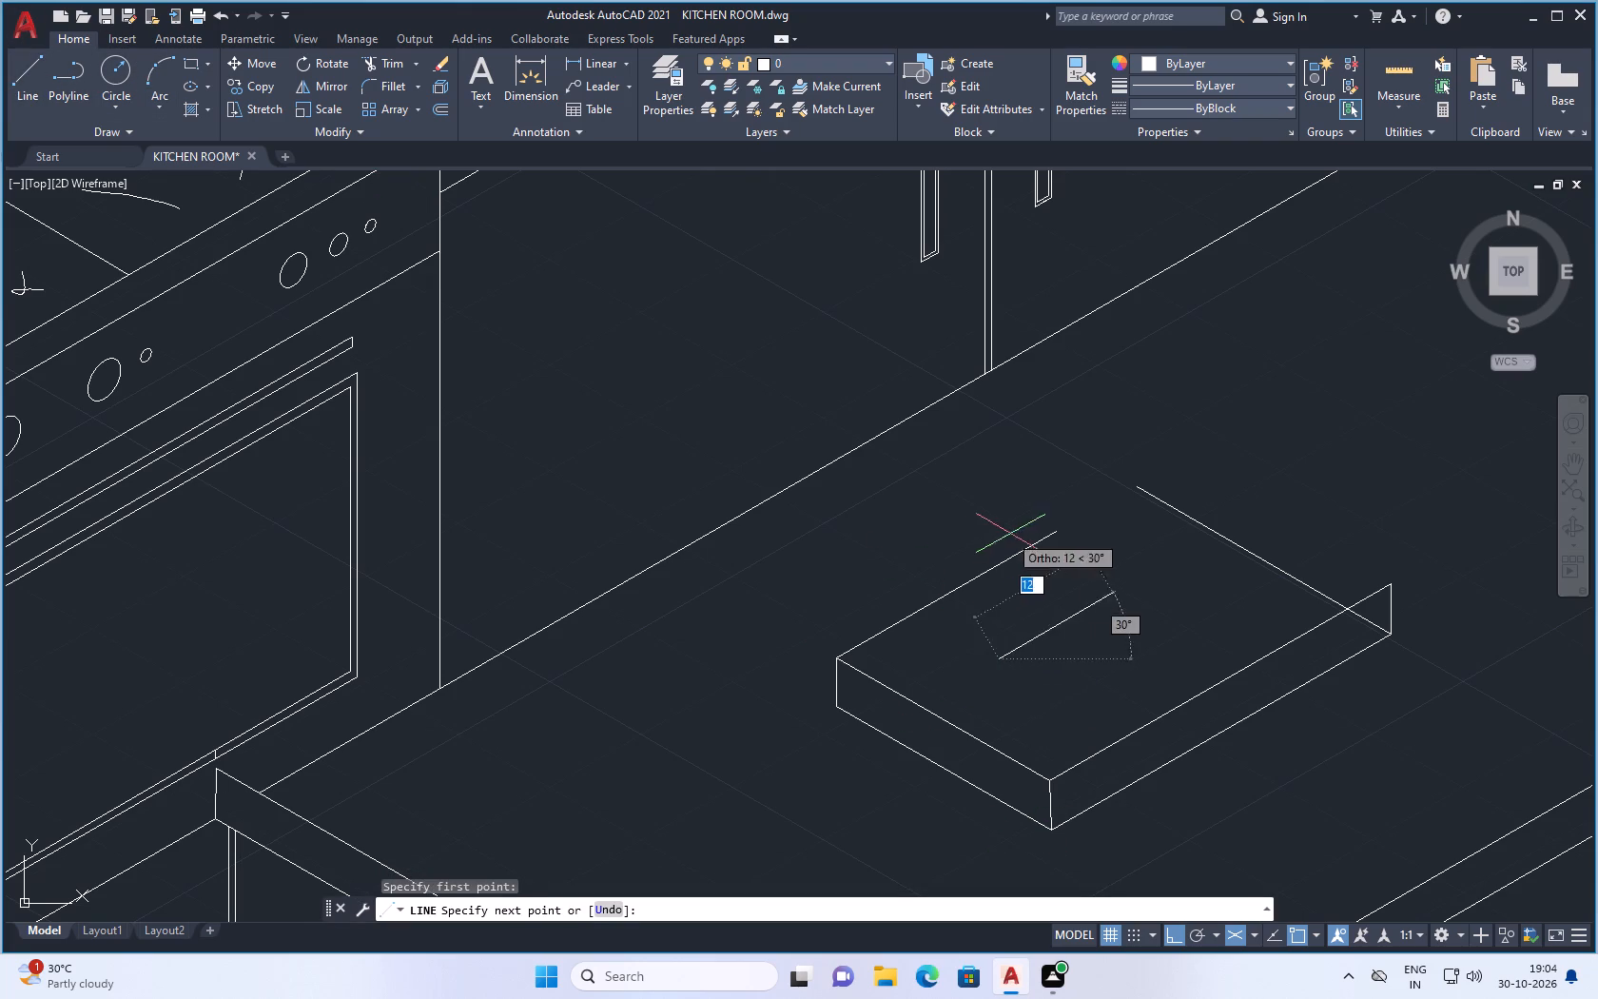
pyautogui.click(1256, 933)
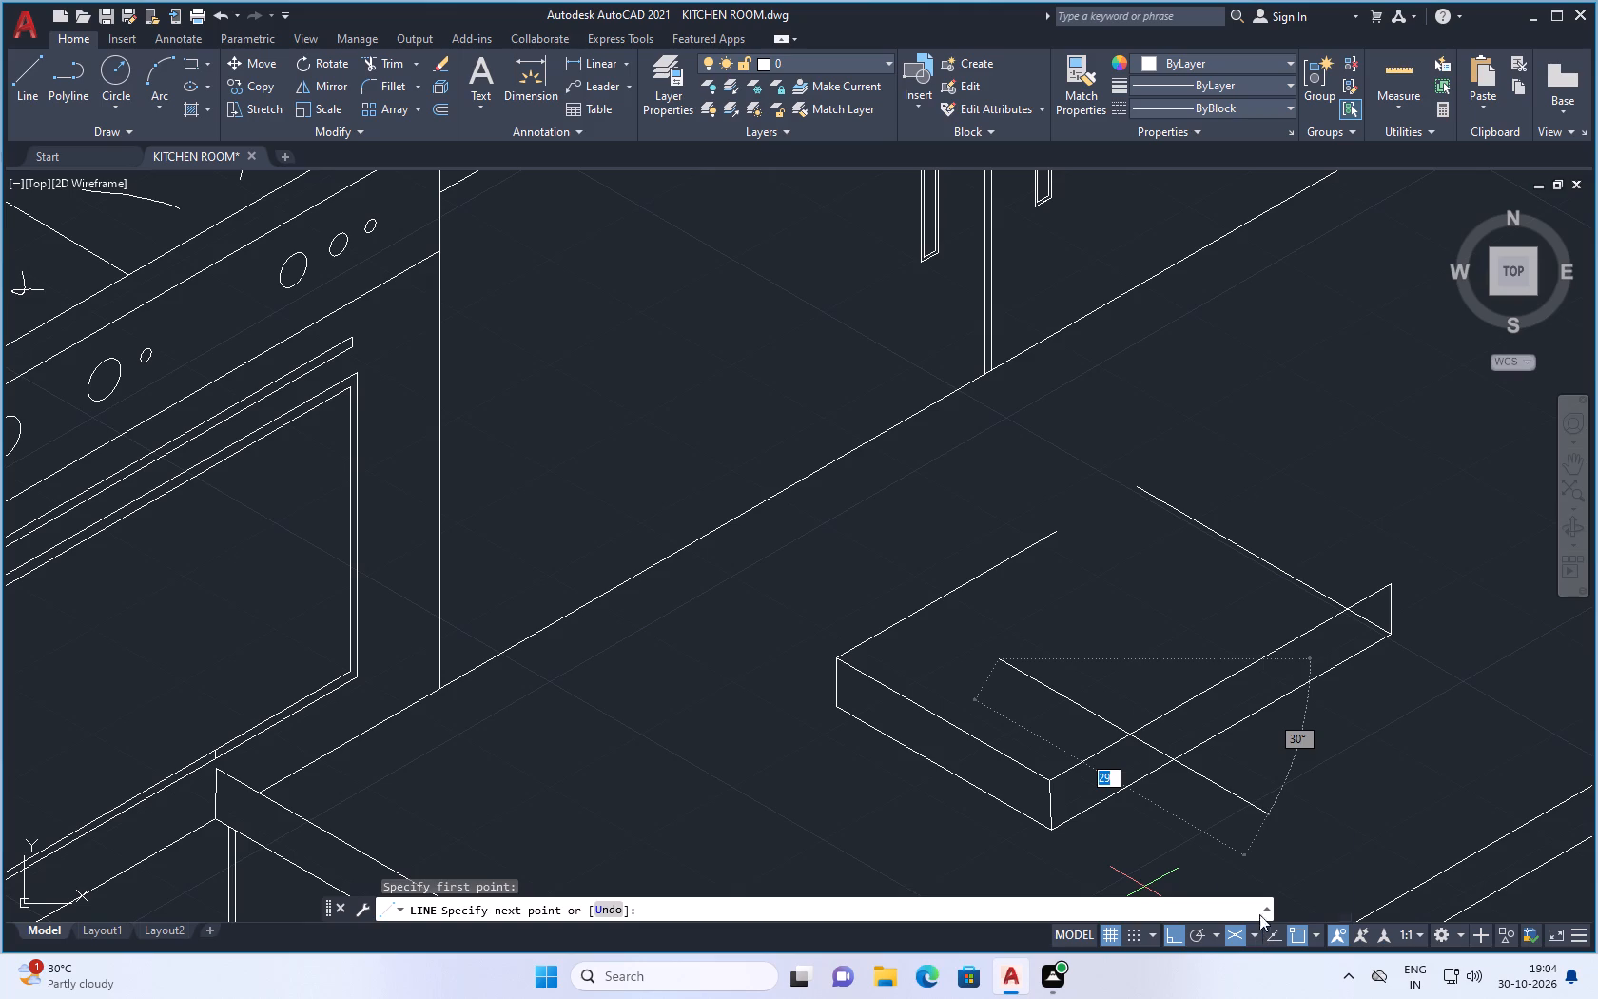
pyautogui.click(1271, 840)
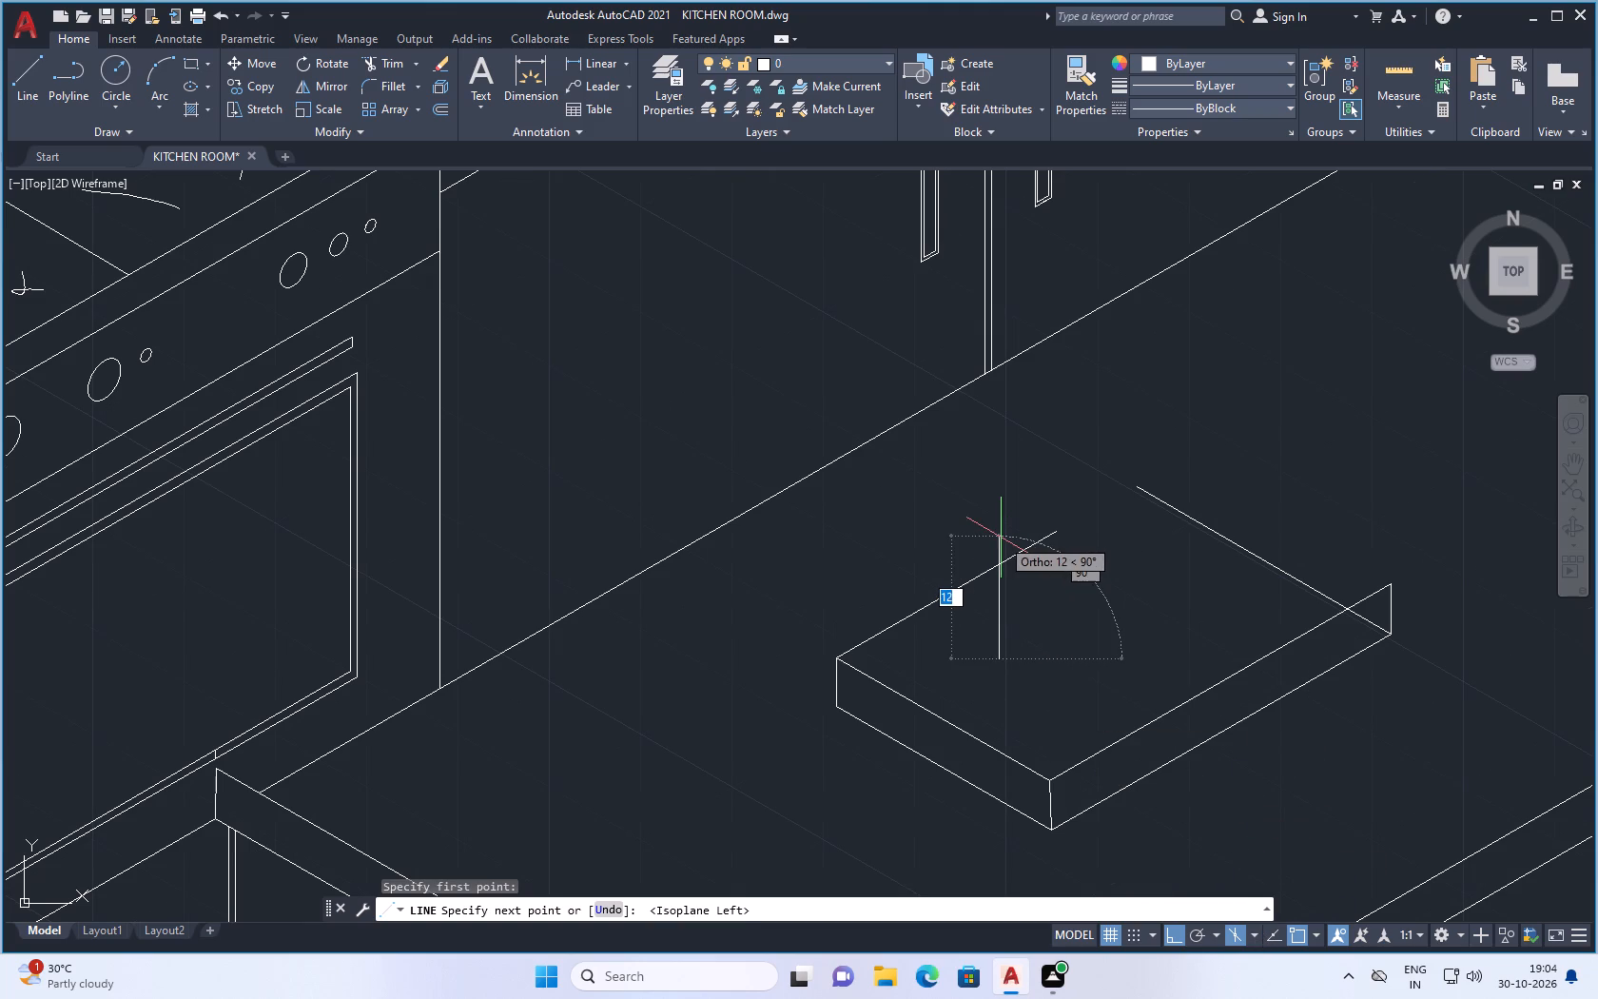
pyautogui.click(1002, 541)
pyautogui.press('Escape')
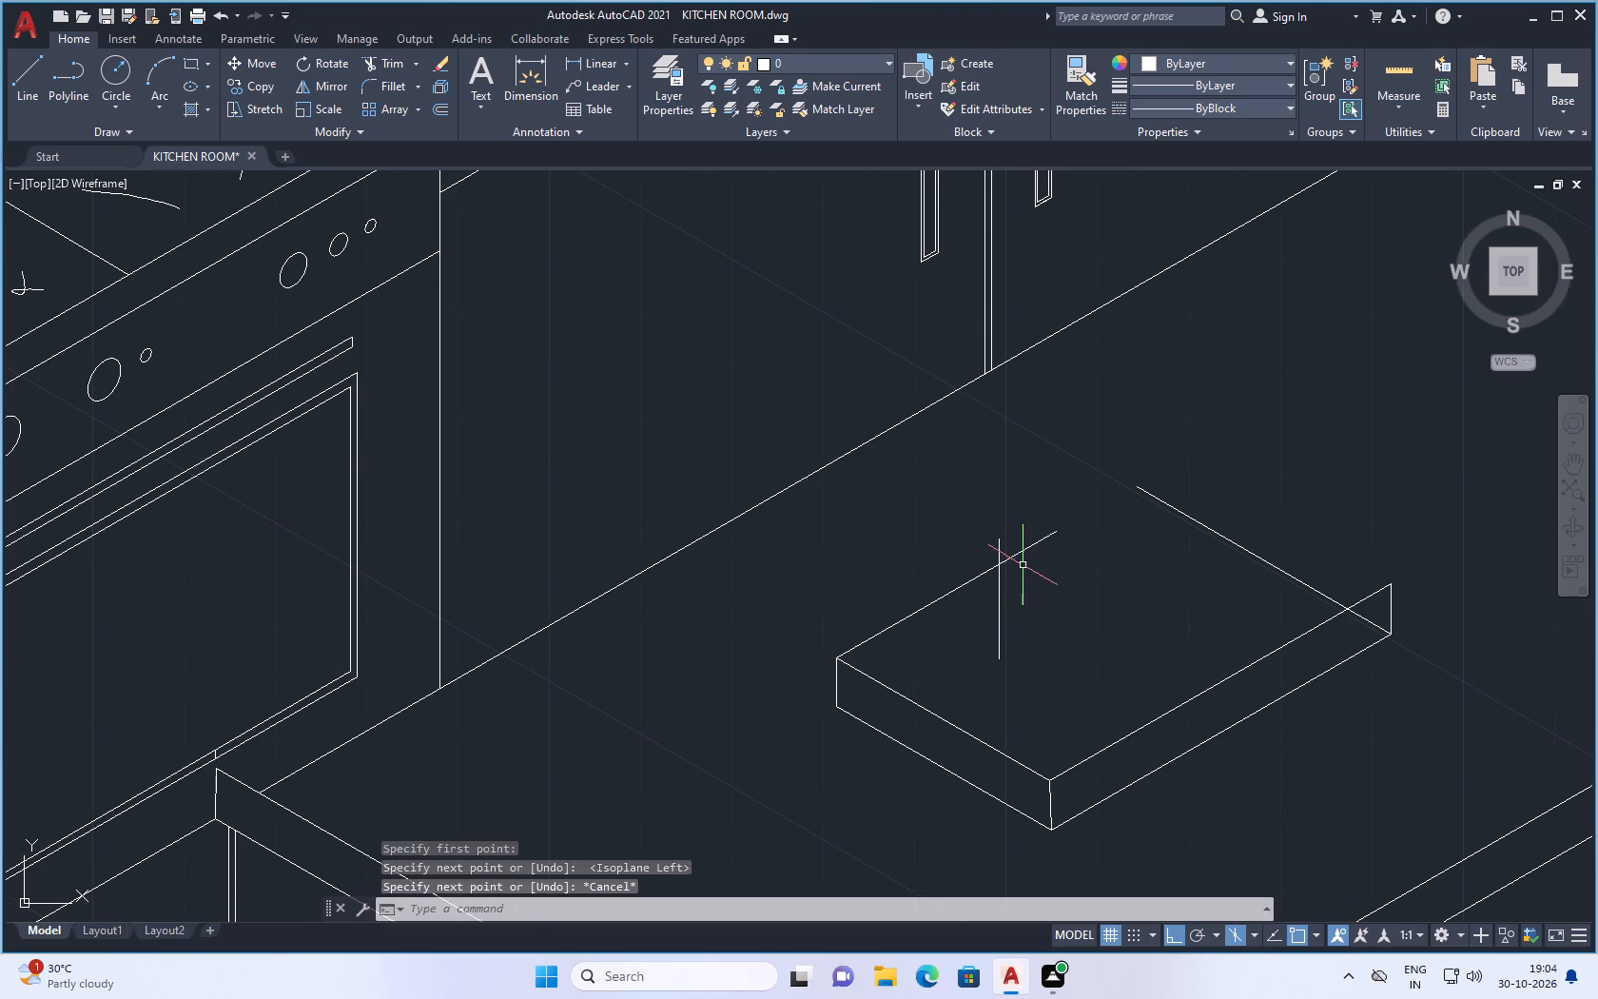
pyautogui.press('space')
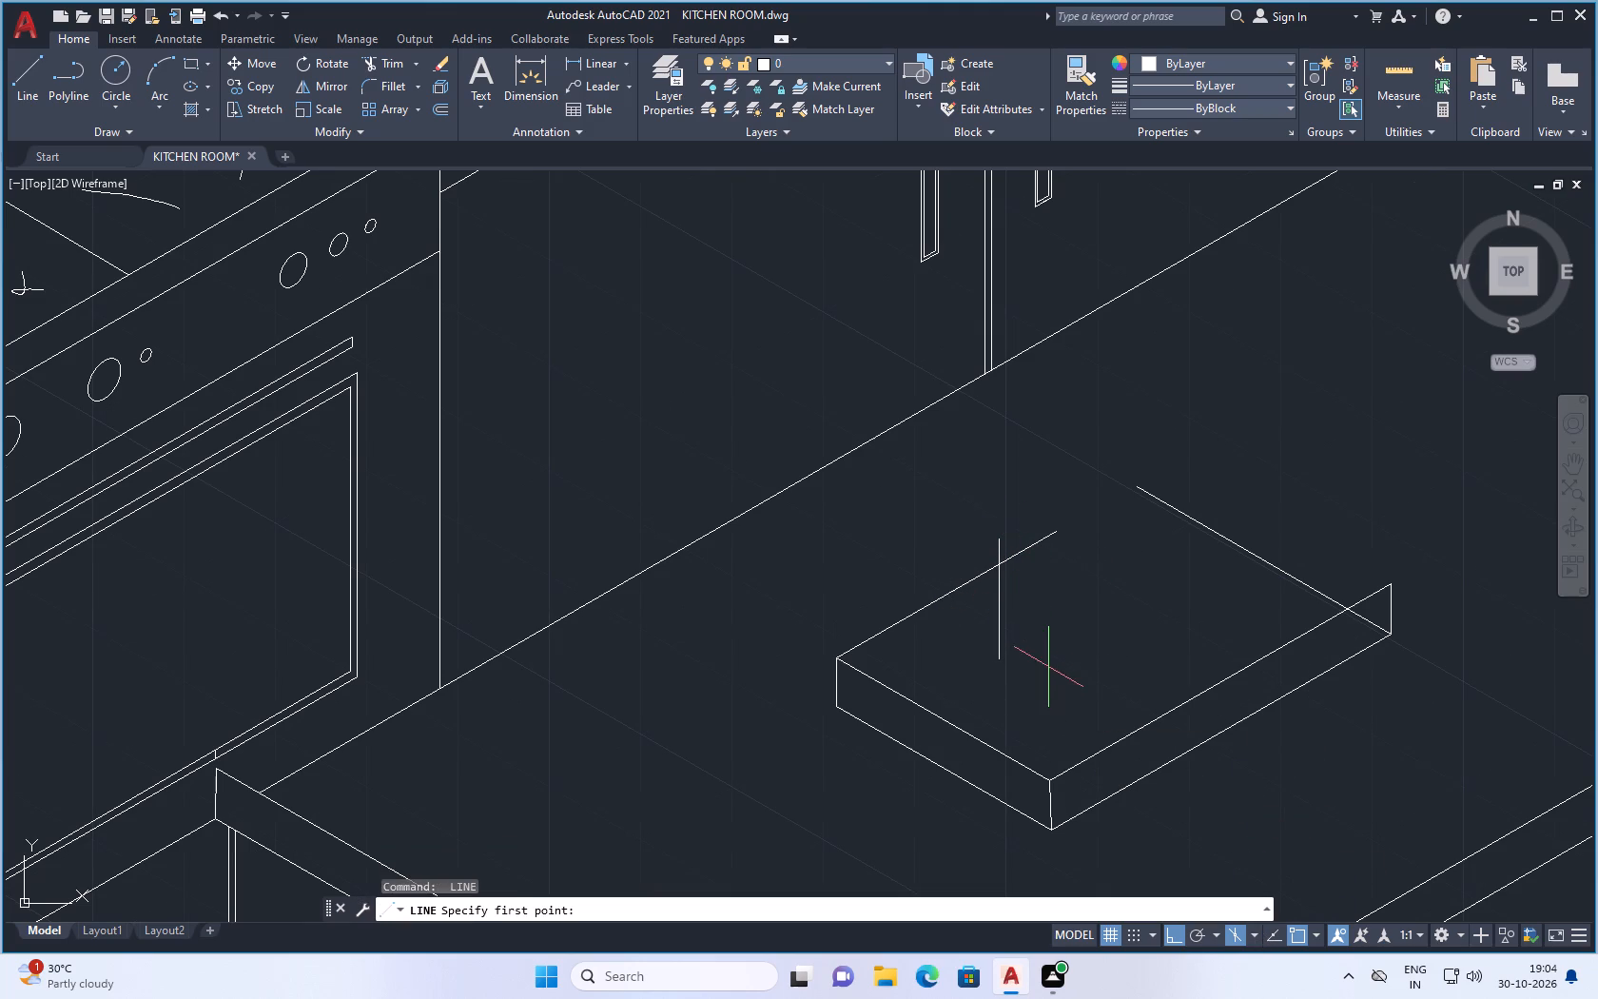
pyautogui.click(1048, 667)
pyautogui.click(1055, 555)
pyautogui.press('space')
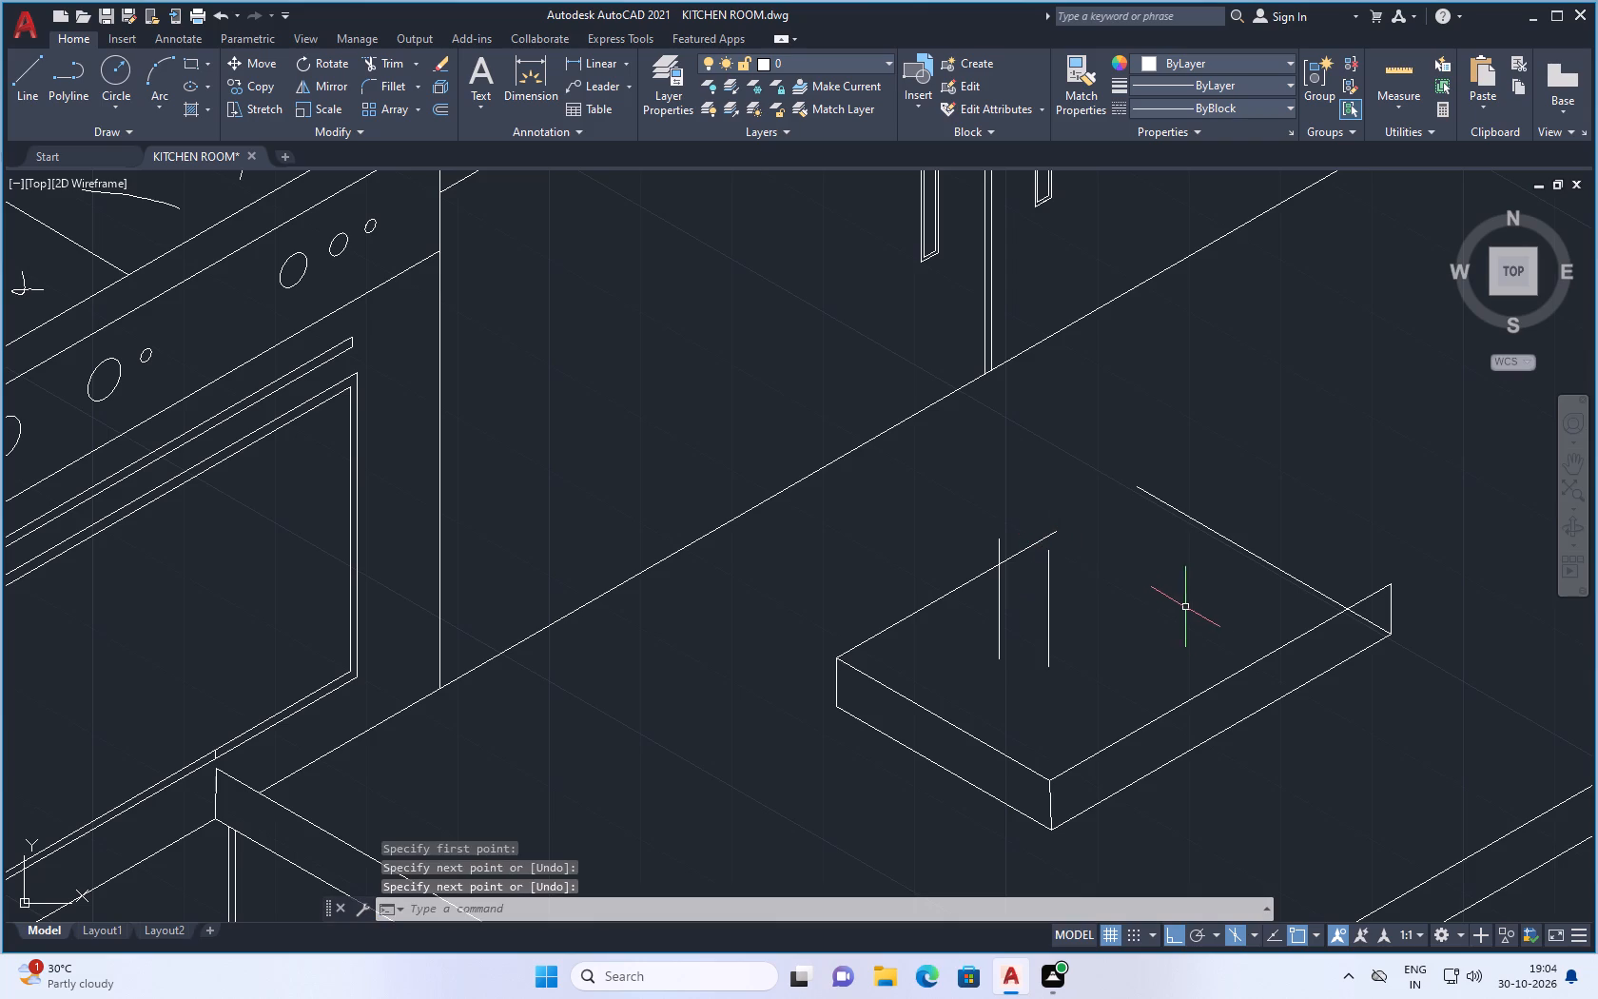
# Save the KITCHEN ROOM drawing.
pyautogui.hotkey('ctrl', 's')
pyautogui.hotkey('ctrl', 's')
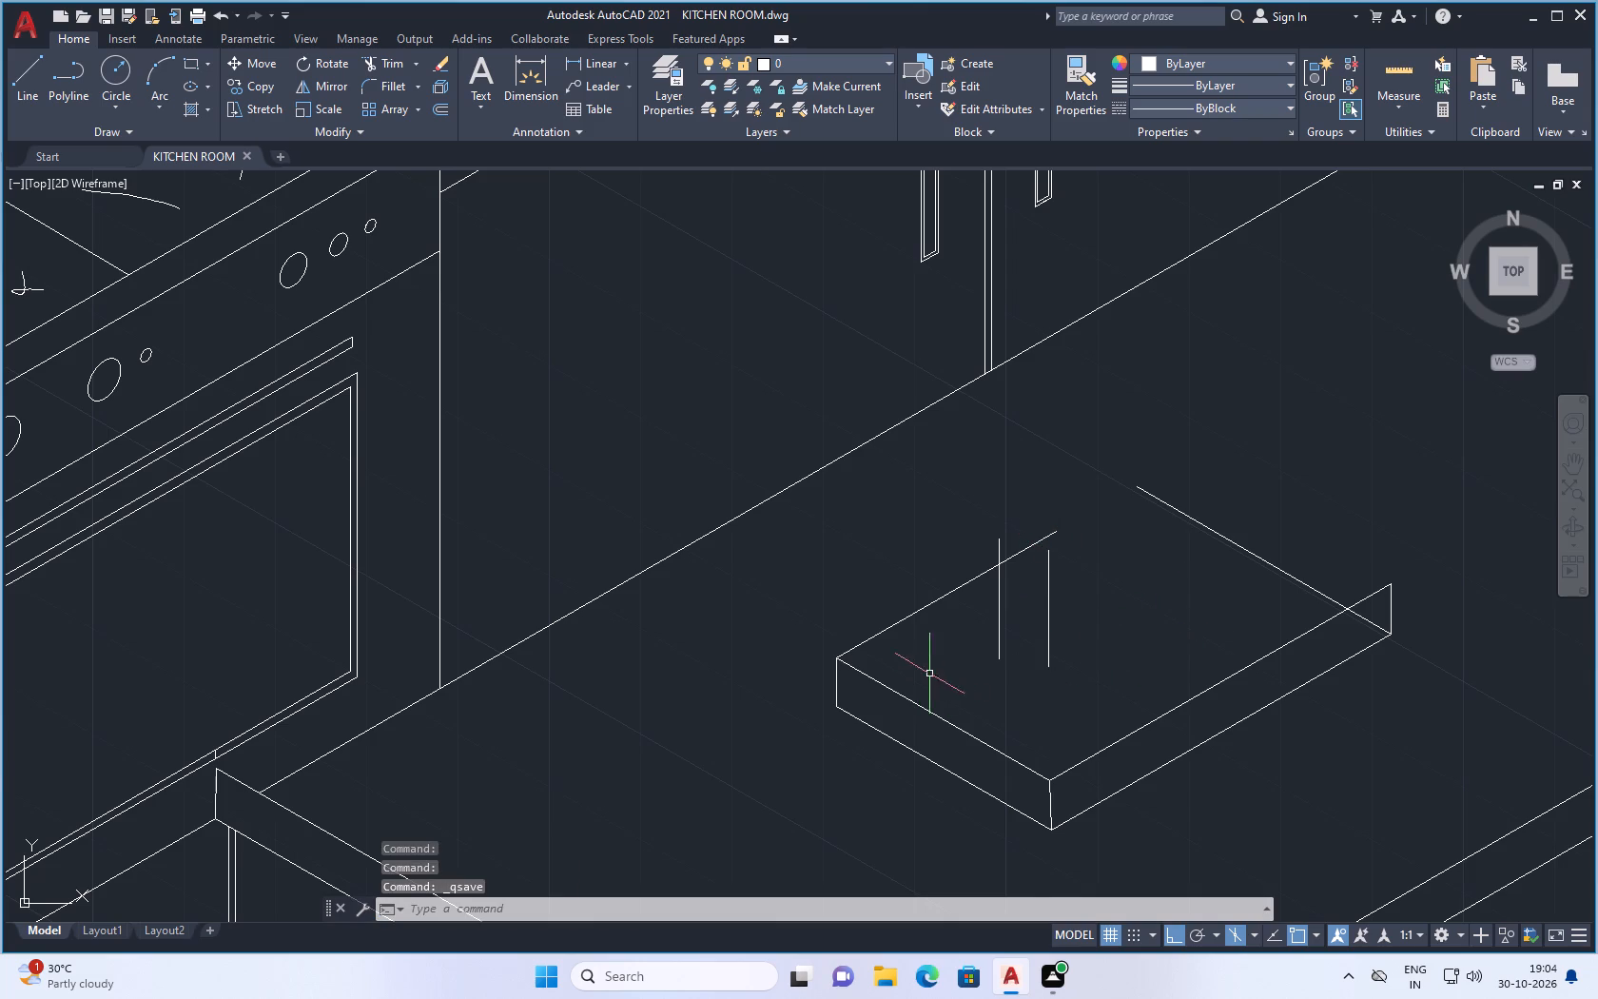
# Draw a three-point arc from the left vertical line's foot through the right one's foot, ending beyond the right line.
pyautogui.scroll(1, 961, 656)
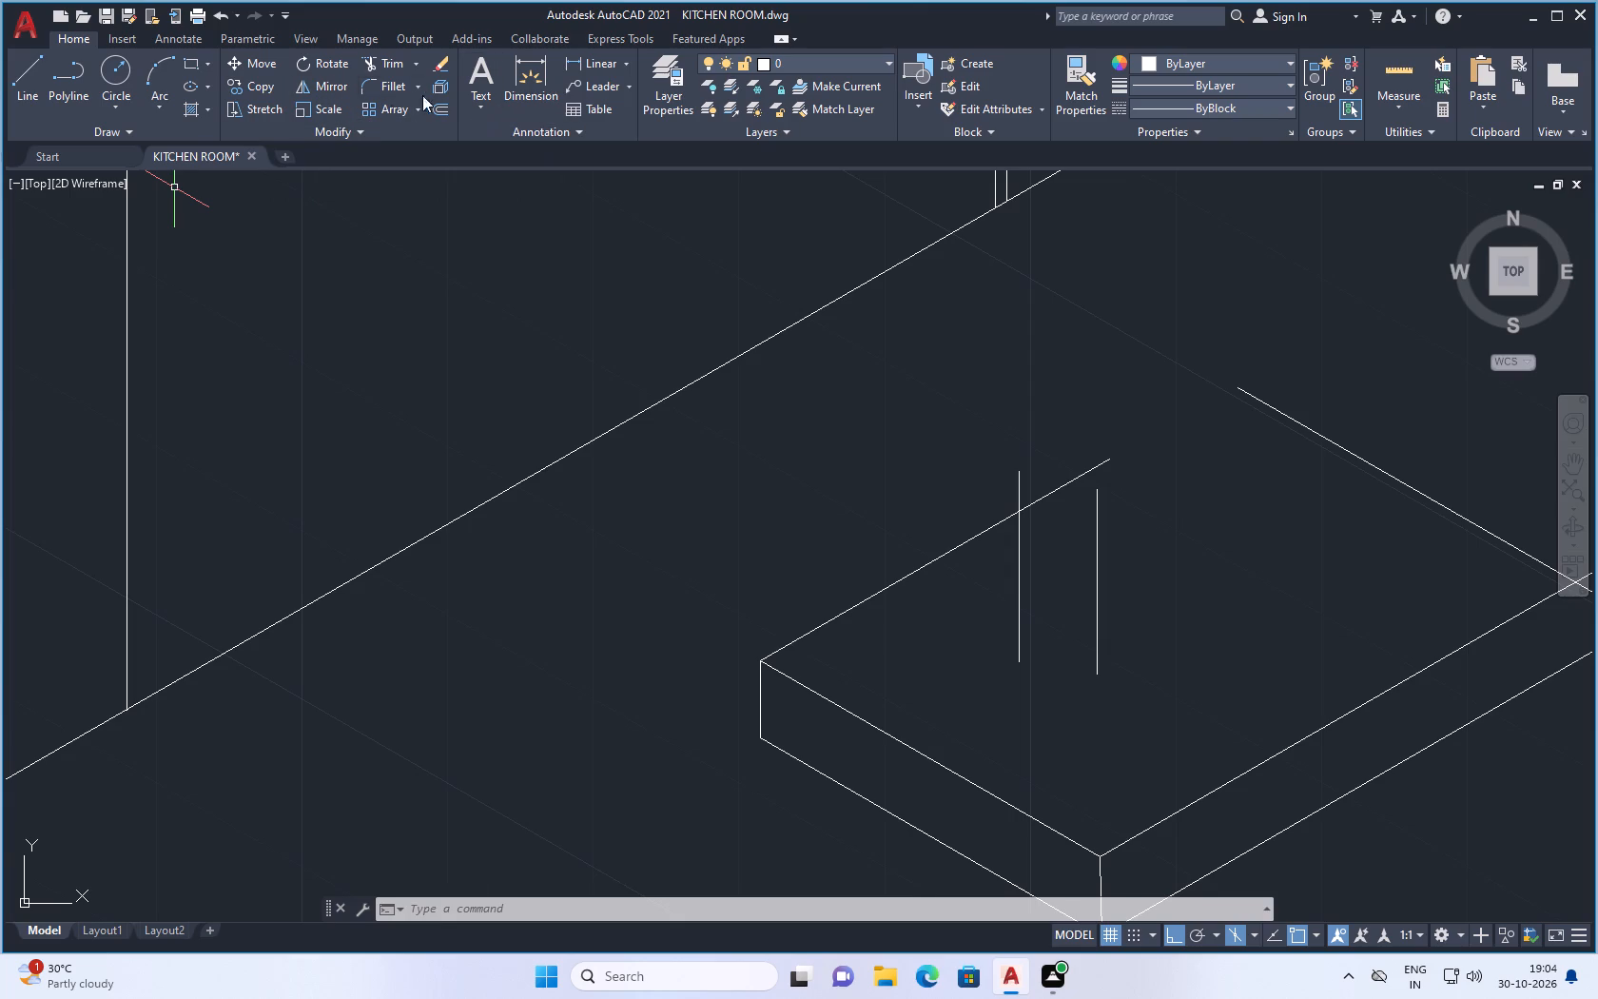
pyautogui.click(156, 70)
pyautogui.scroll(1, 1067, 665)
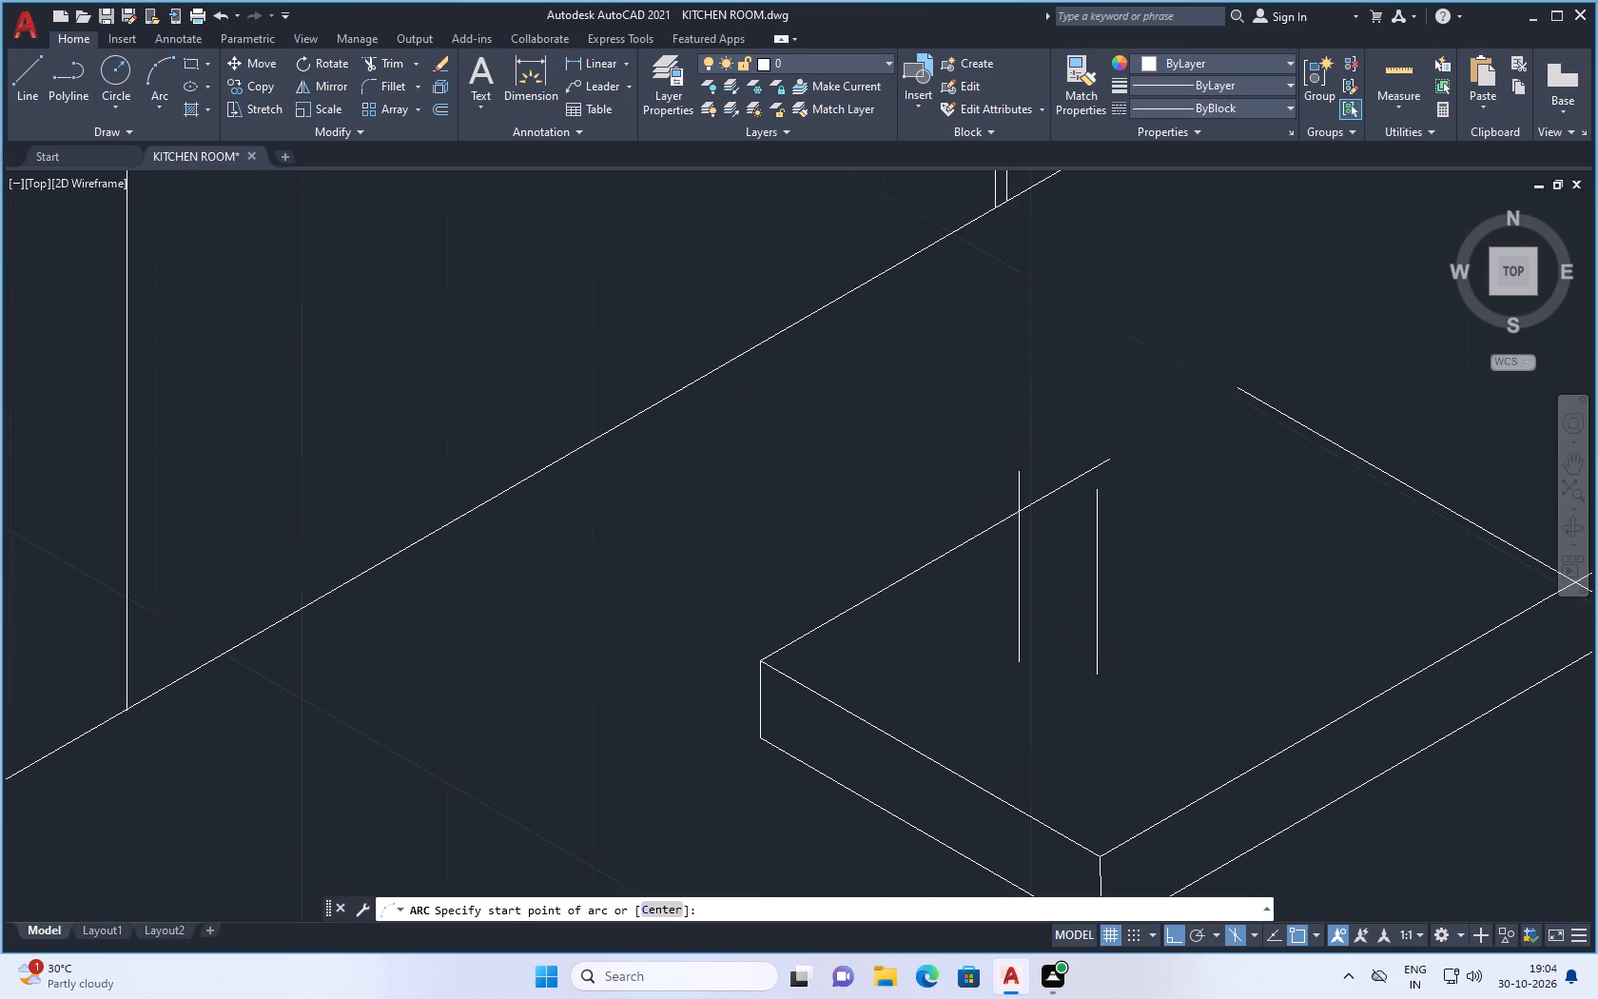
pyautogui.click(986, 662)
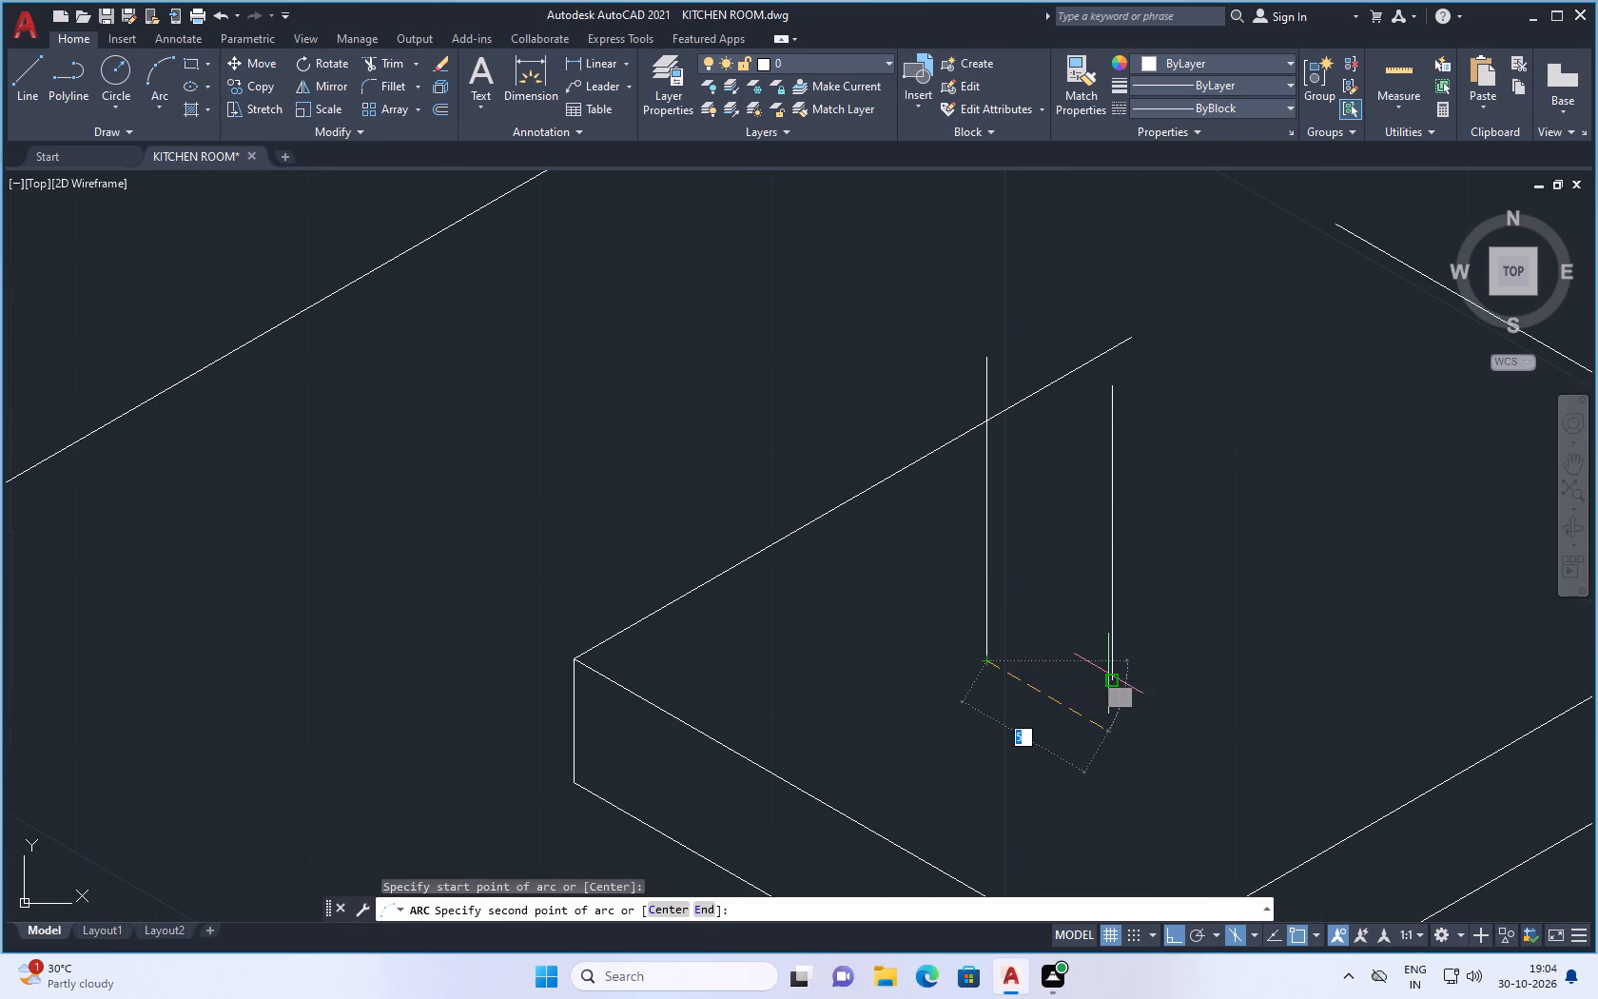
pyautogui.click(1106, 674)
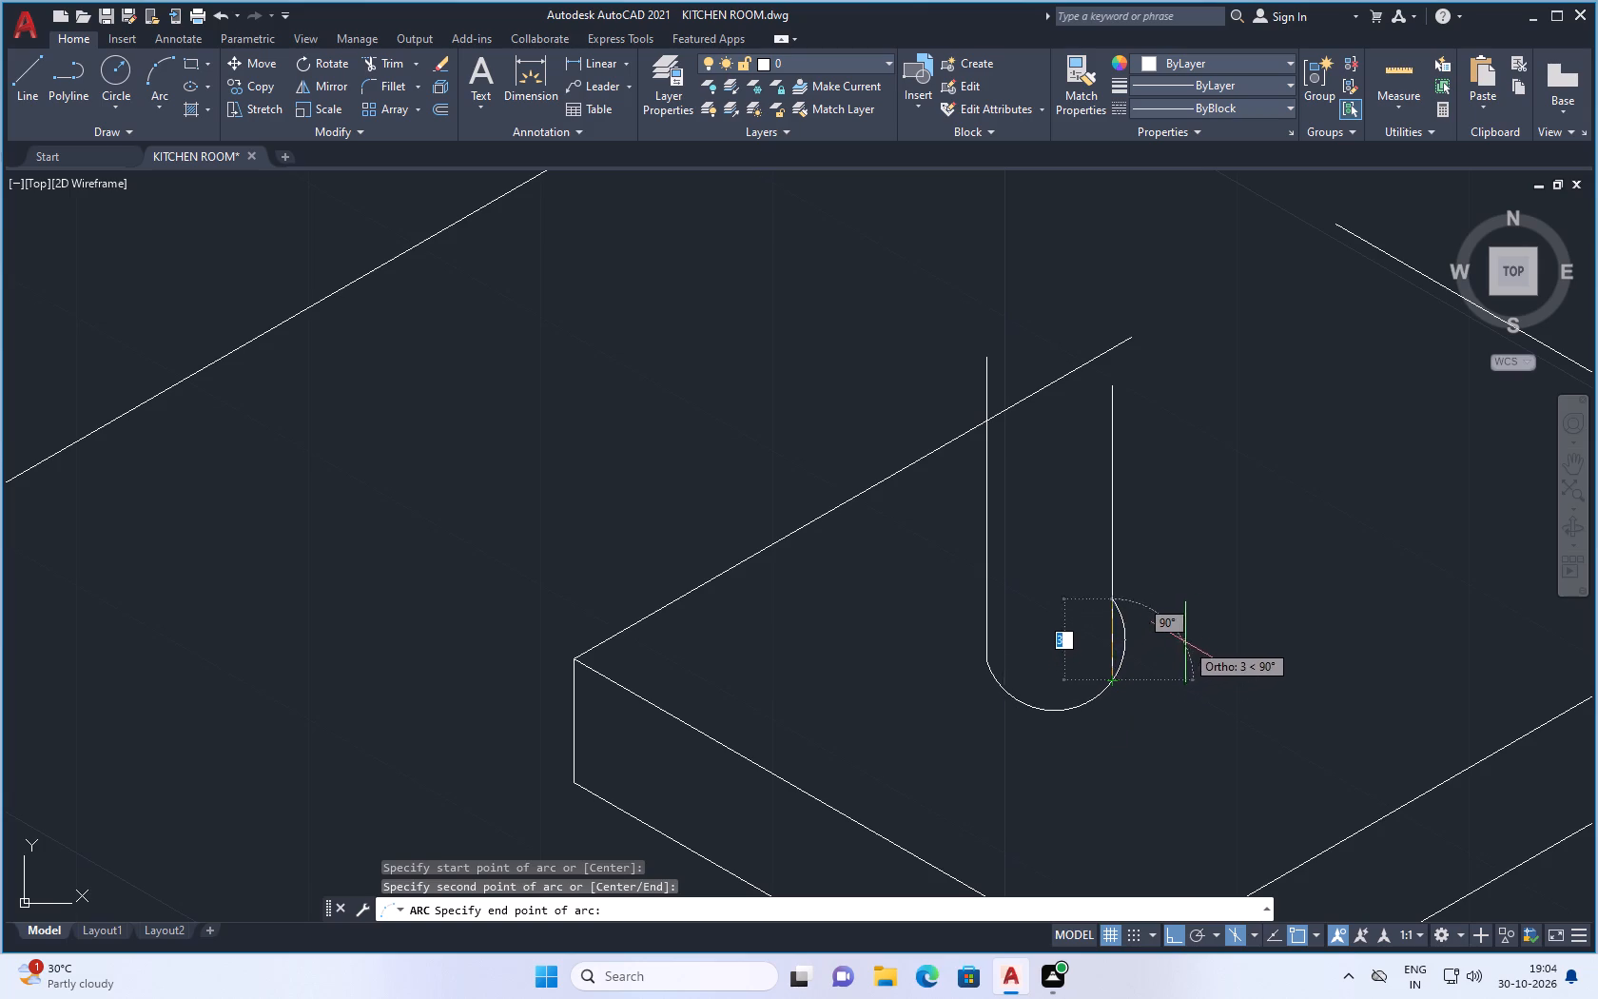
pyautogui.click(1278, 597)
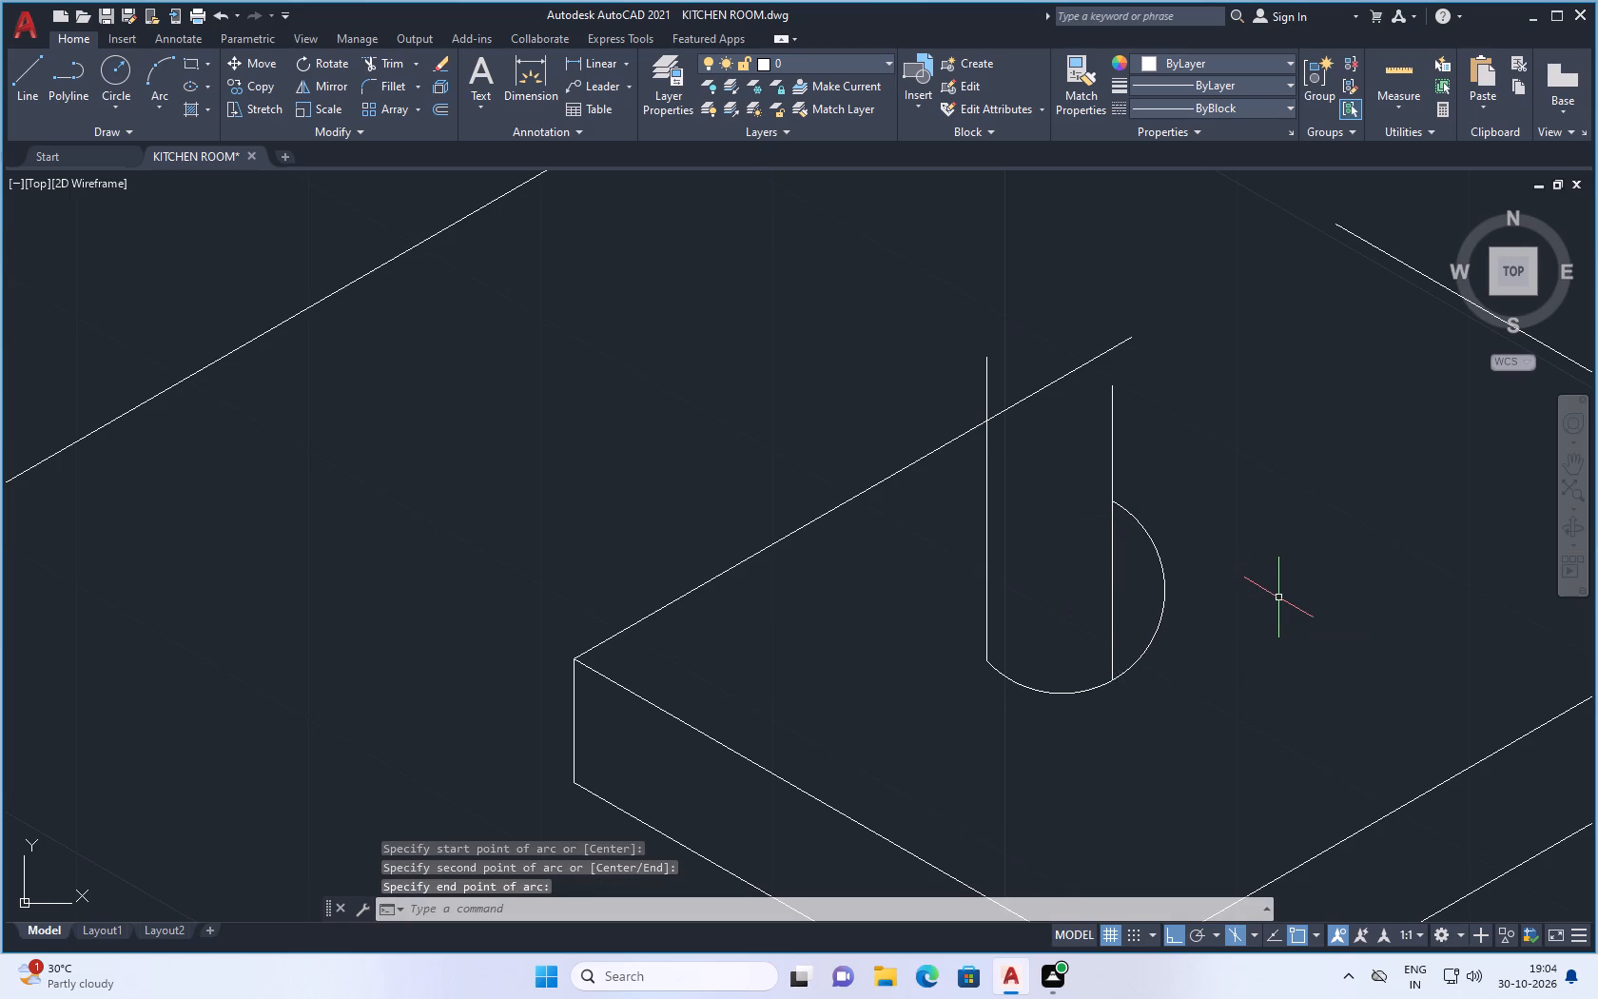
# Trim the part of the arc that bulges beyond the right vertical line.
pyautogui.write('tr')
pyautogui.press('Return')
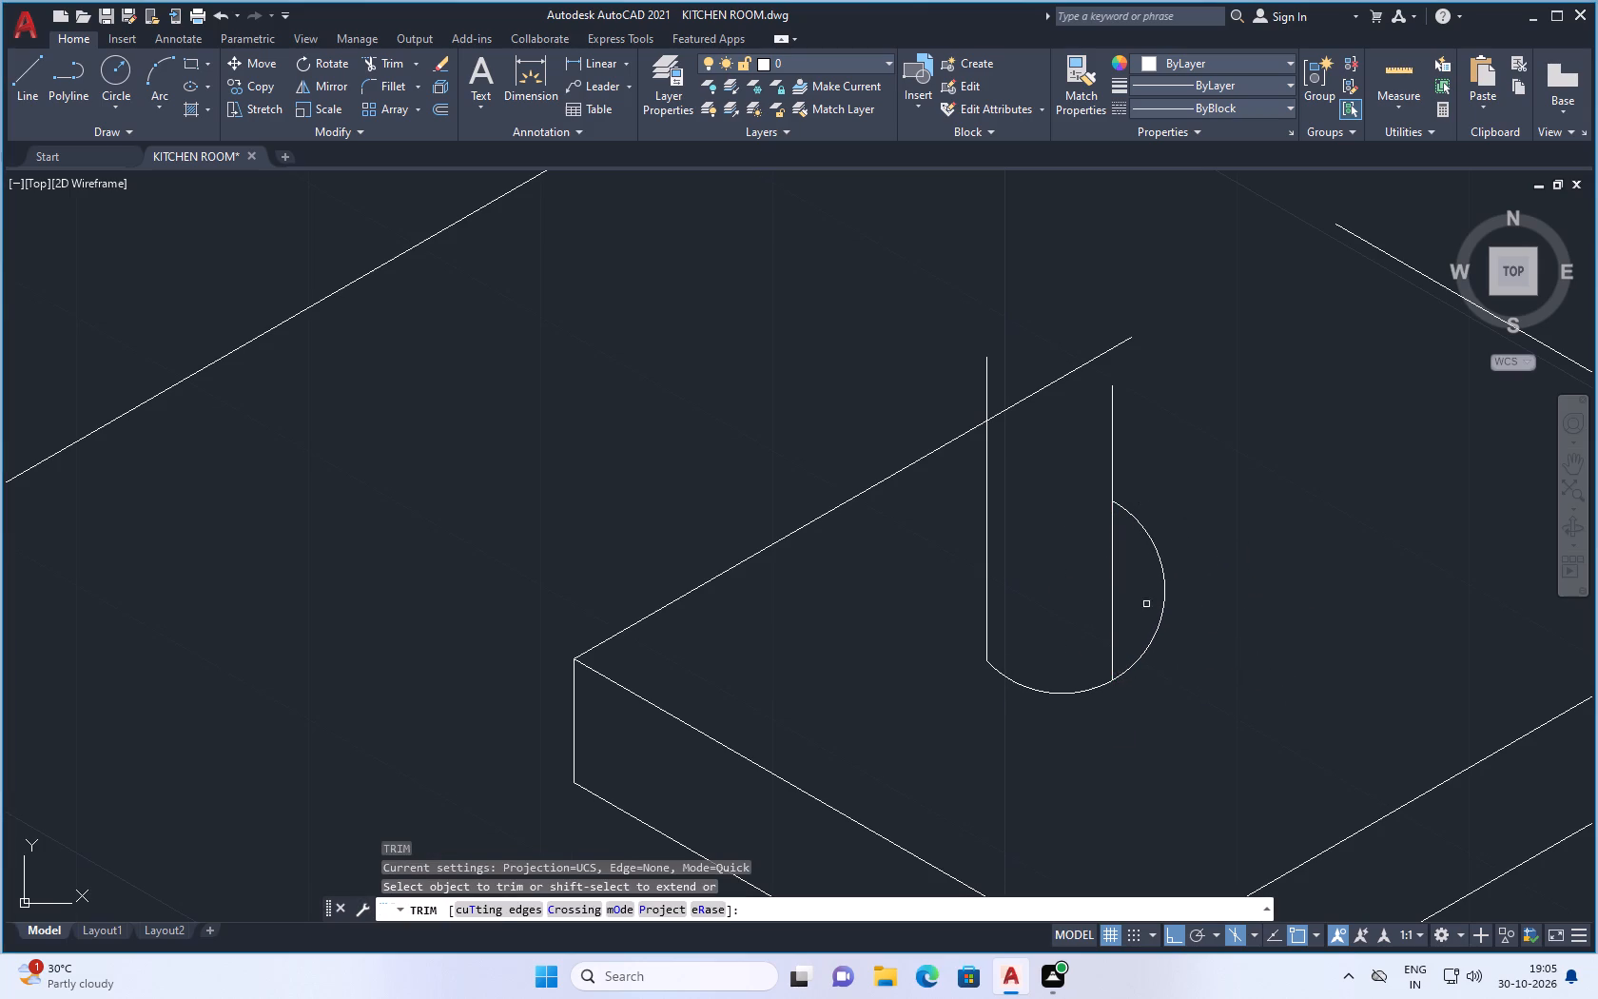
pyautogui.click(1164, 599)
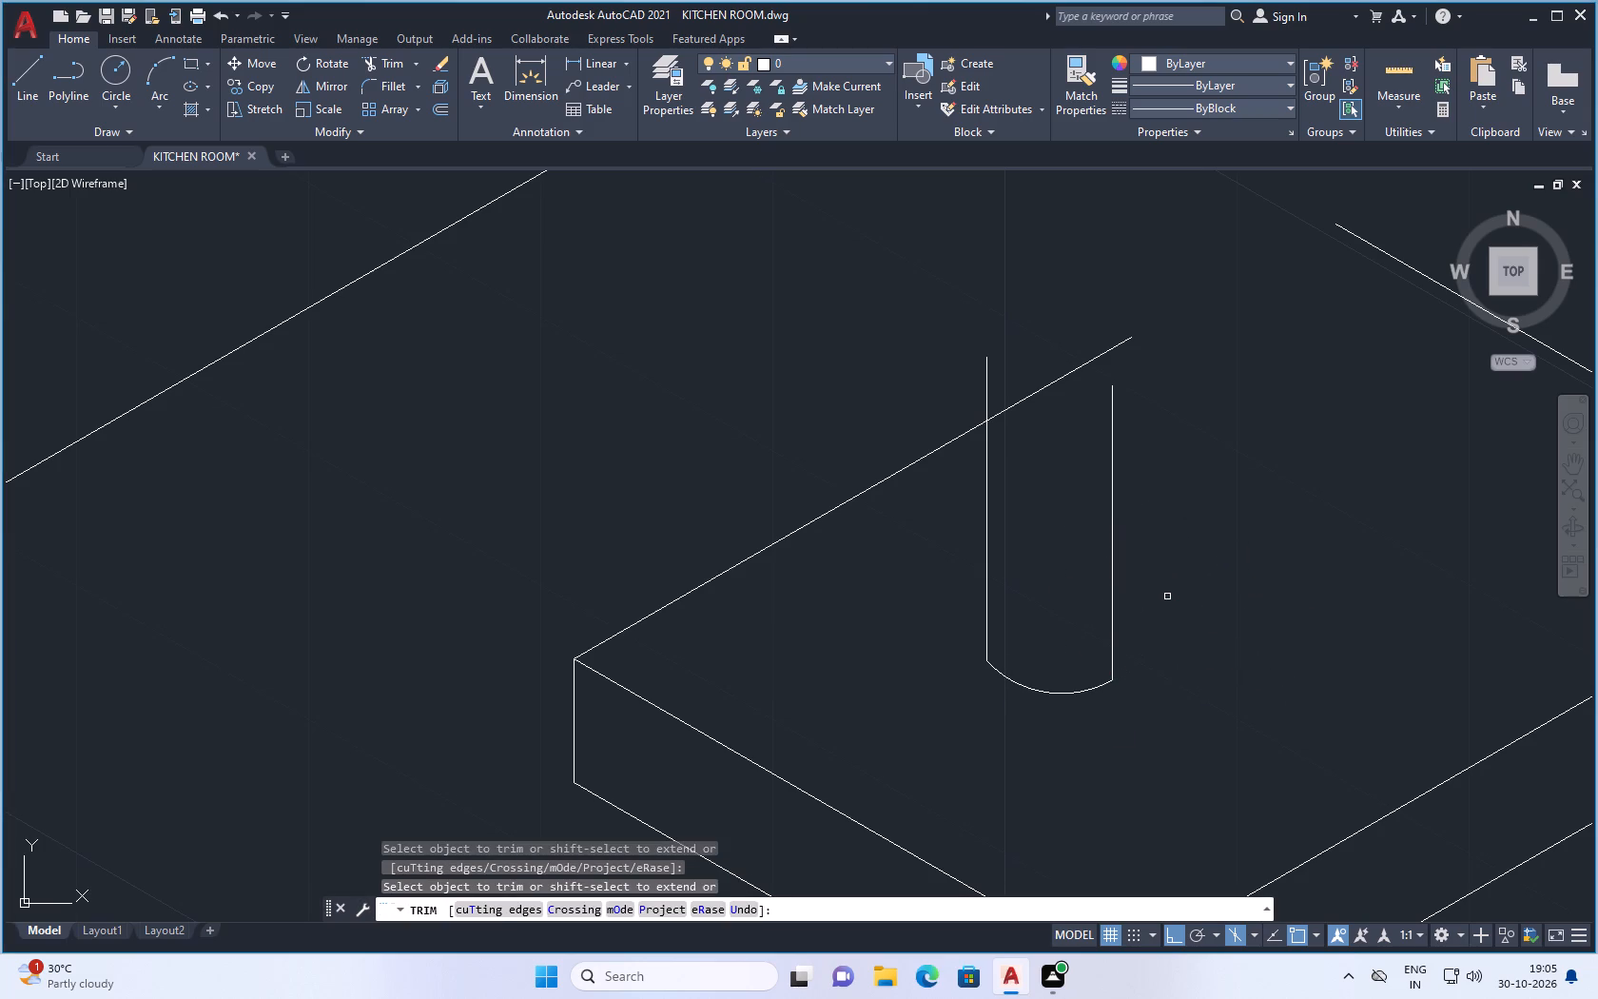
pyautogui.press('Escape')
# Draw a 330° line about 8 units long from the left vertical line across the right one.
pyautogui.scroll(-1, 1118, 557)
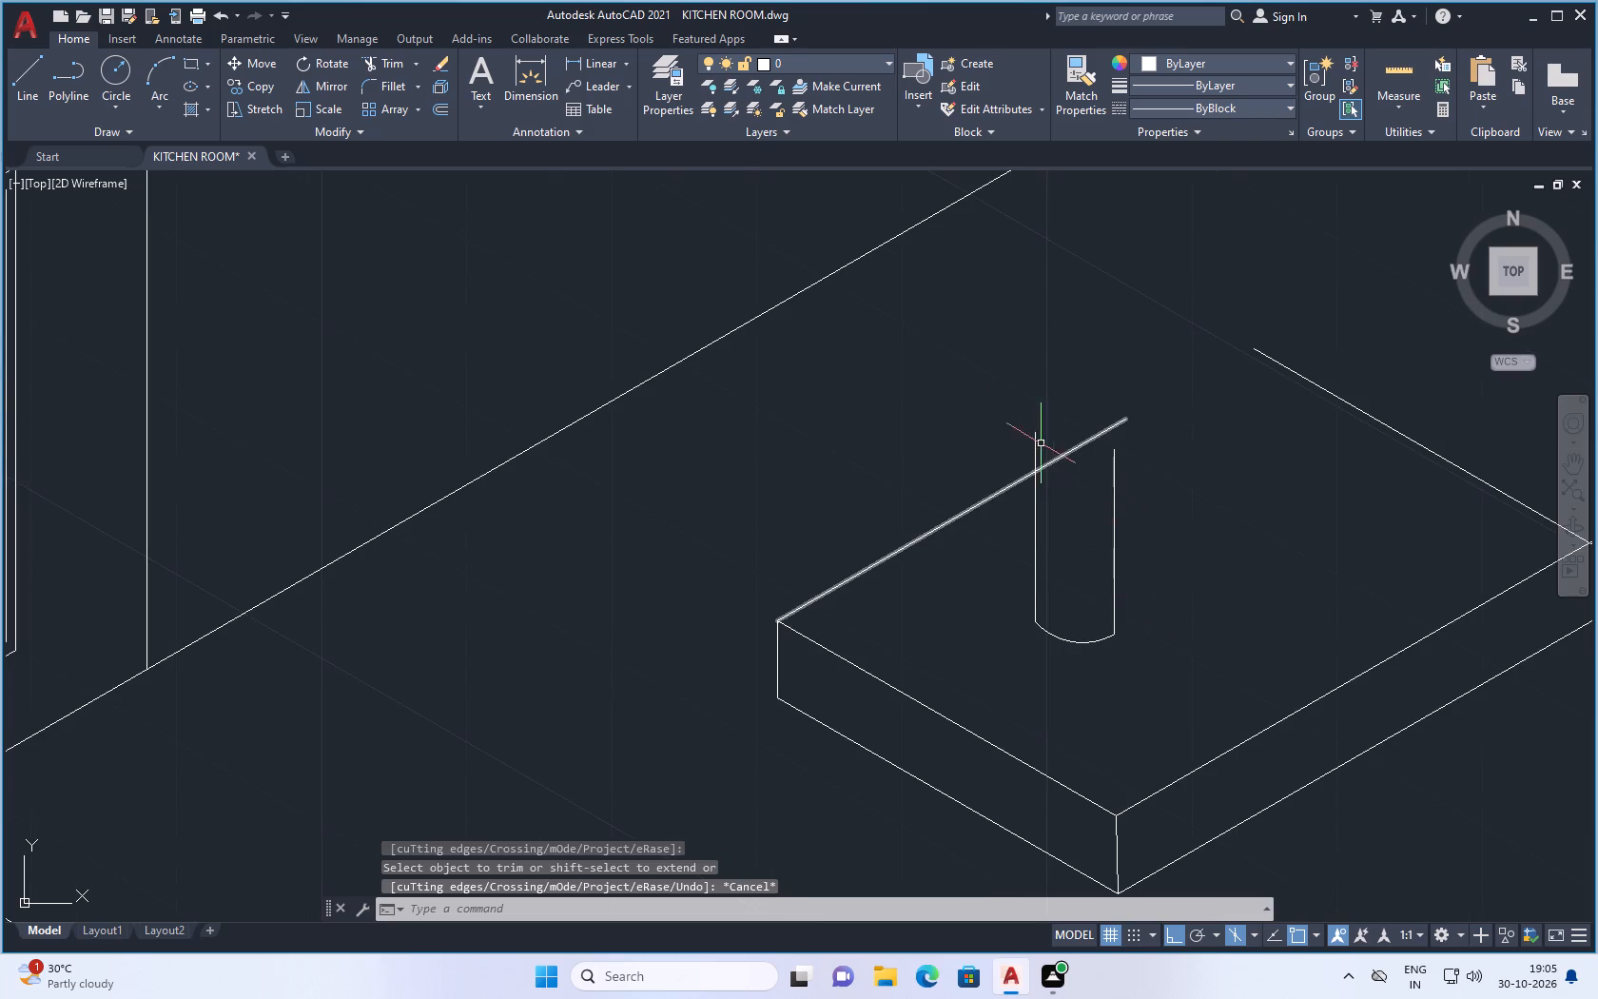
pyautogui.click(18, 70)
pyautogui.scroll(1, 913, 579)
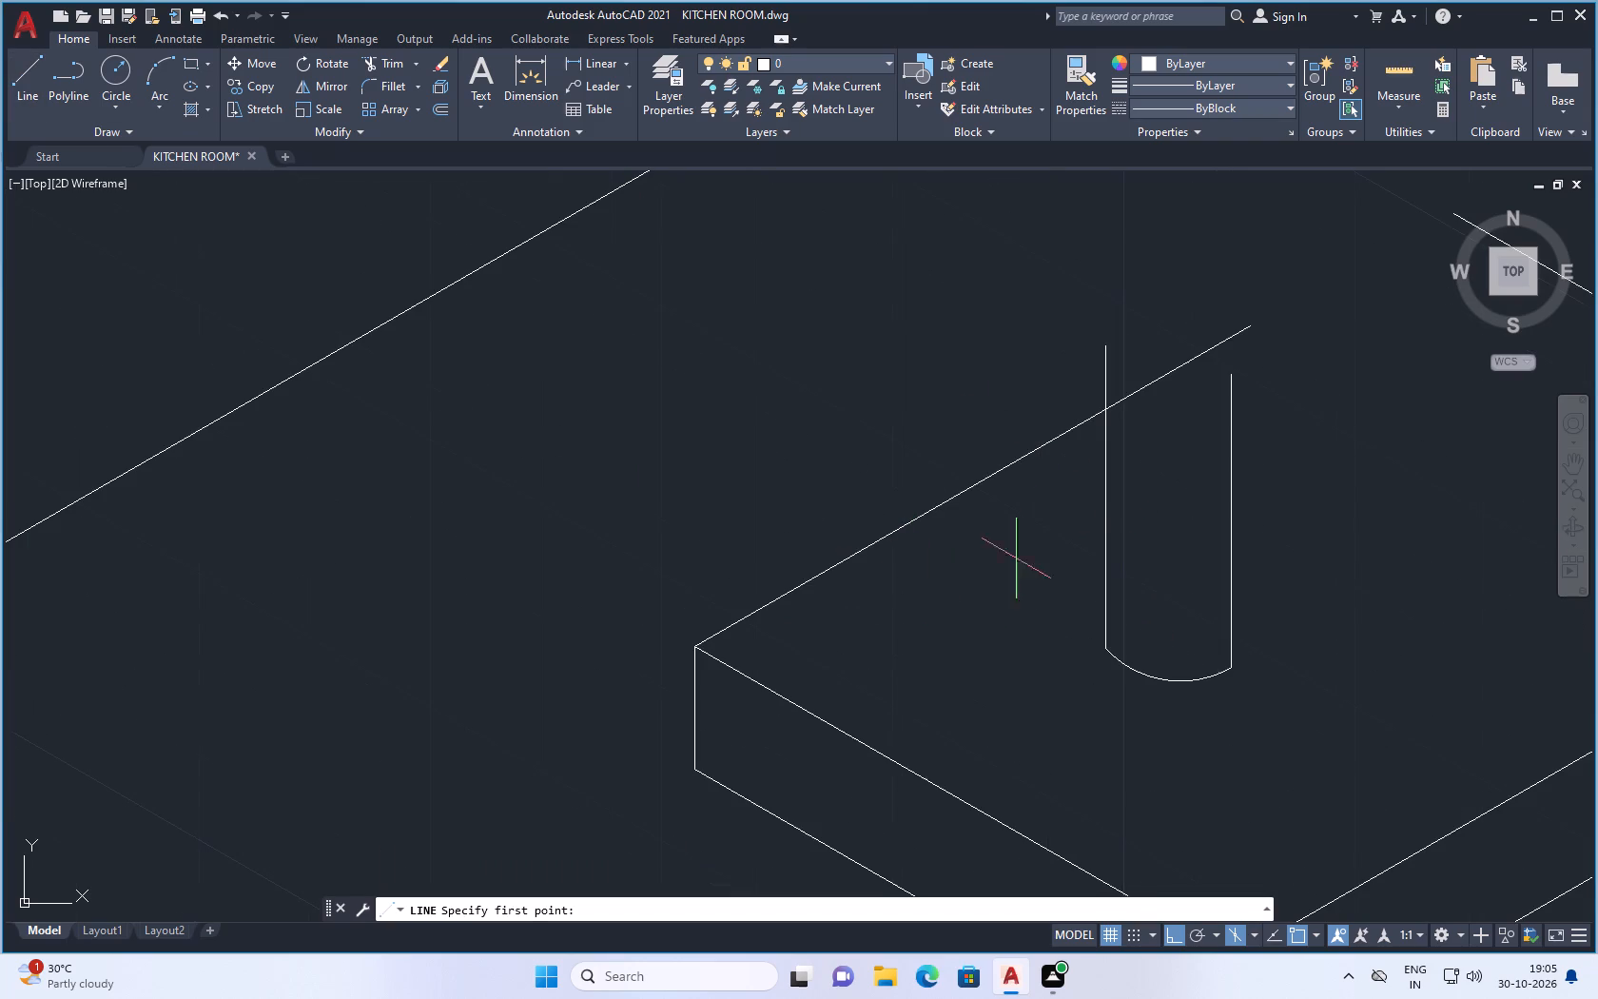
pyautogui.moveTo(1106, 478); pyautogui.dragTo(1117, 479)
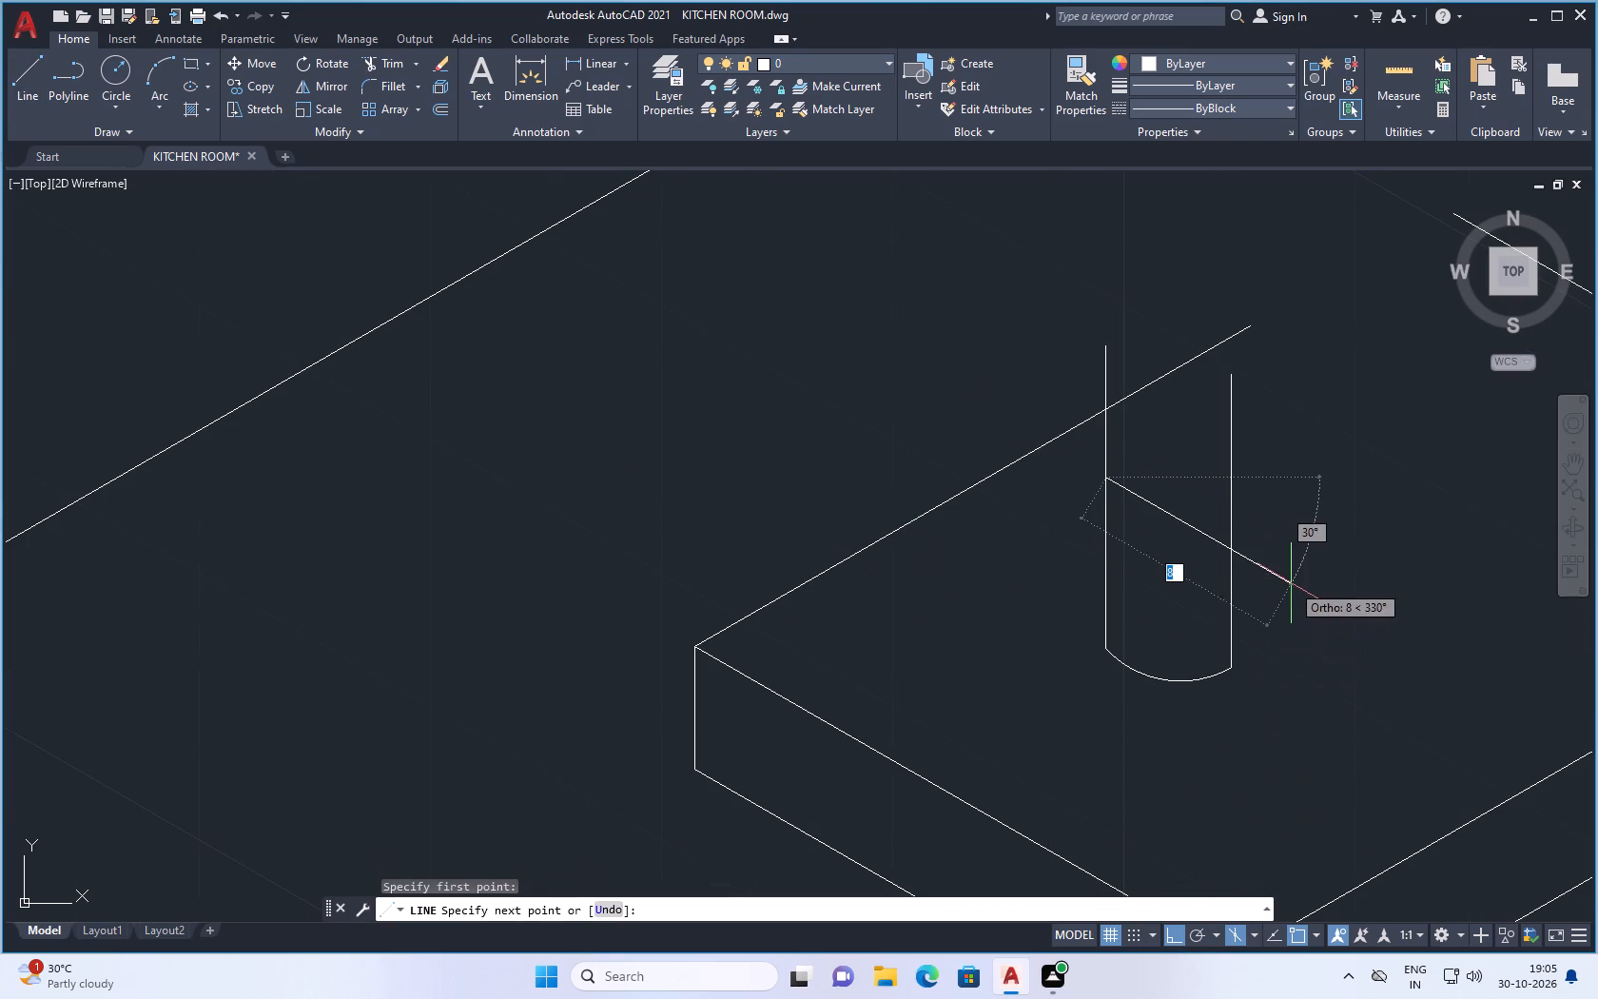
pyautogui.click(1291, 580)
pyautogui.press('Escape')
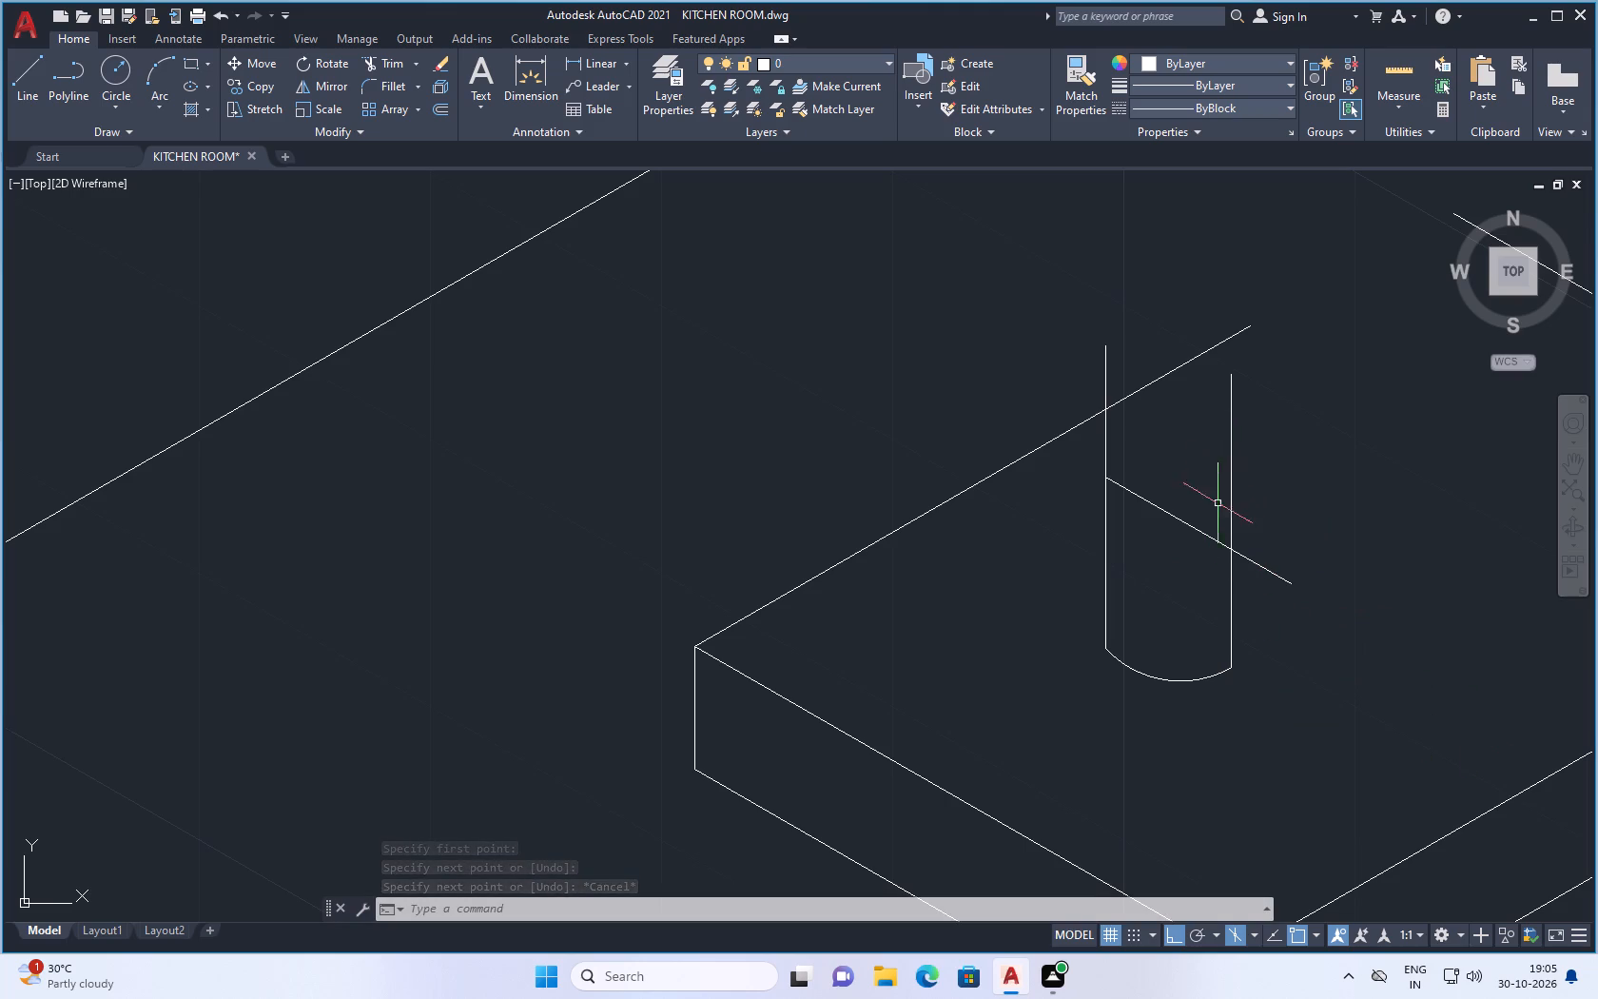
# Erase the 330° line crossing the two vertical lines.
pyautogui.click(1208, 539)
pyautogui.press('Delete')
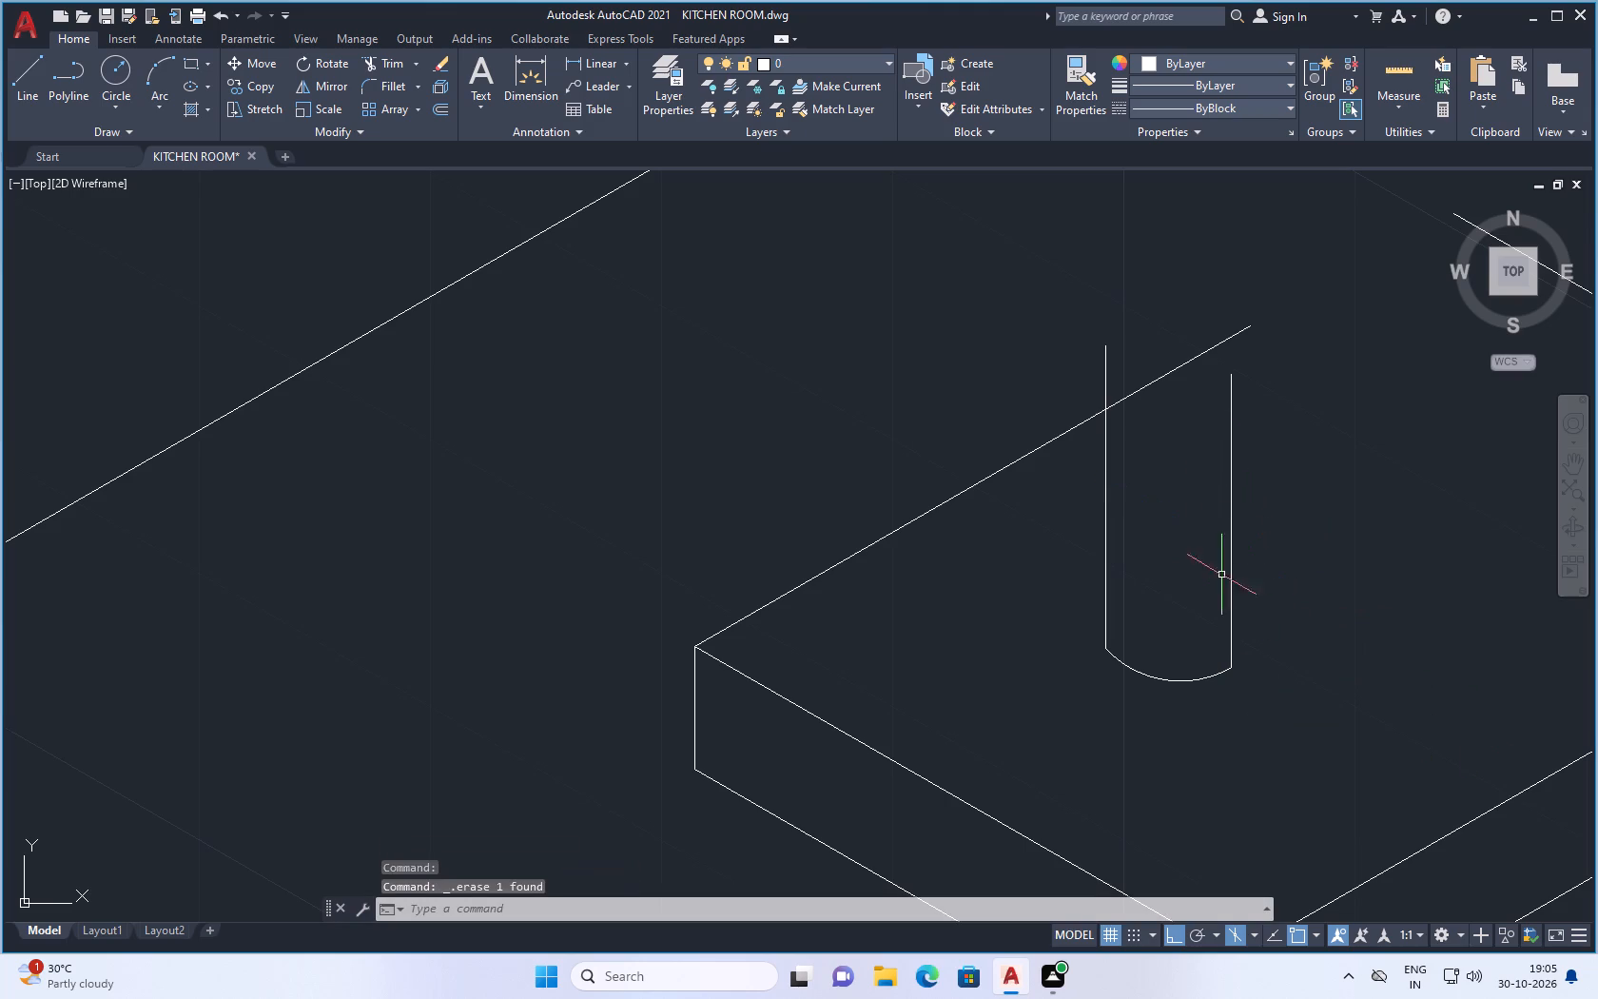
# With Ortho off, draw a horizontal line connecting the two vertical lines partway up.
pyautogui.click(1172, 939)
pyautogui.click(18, 69)
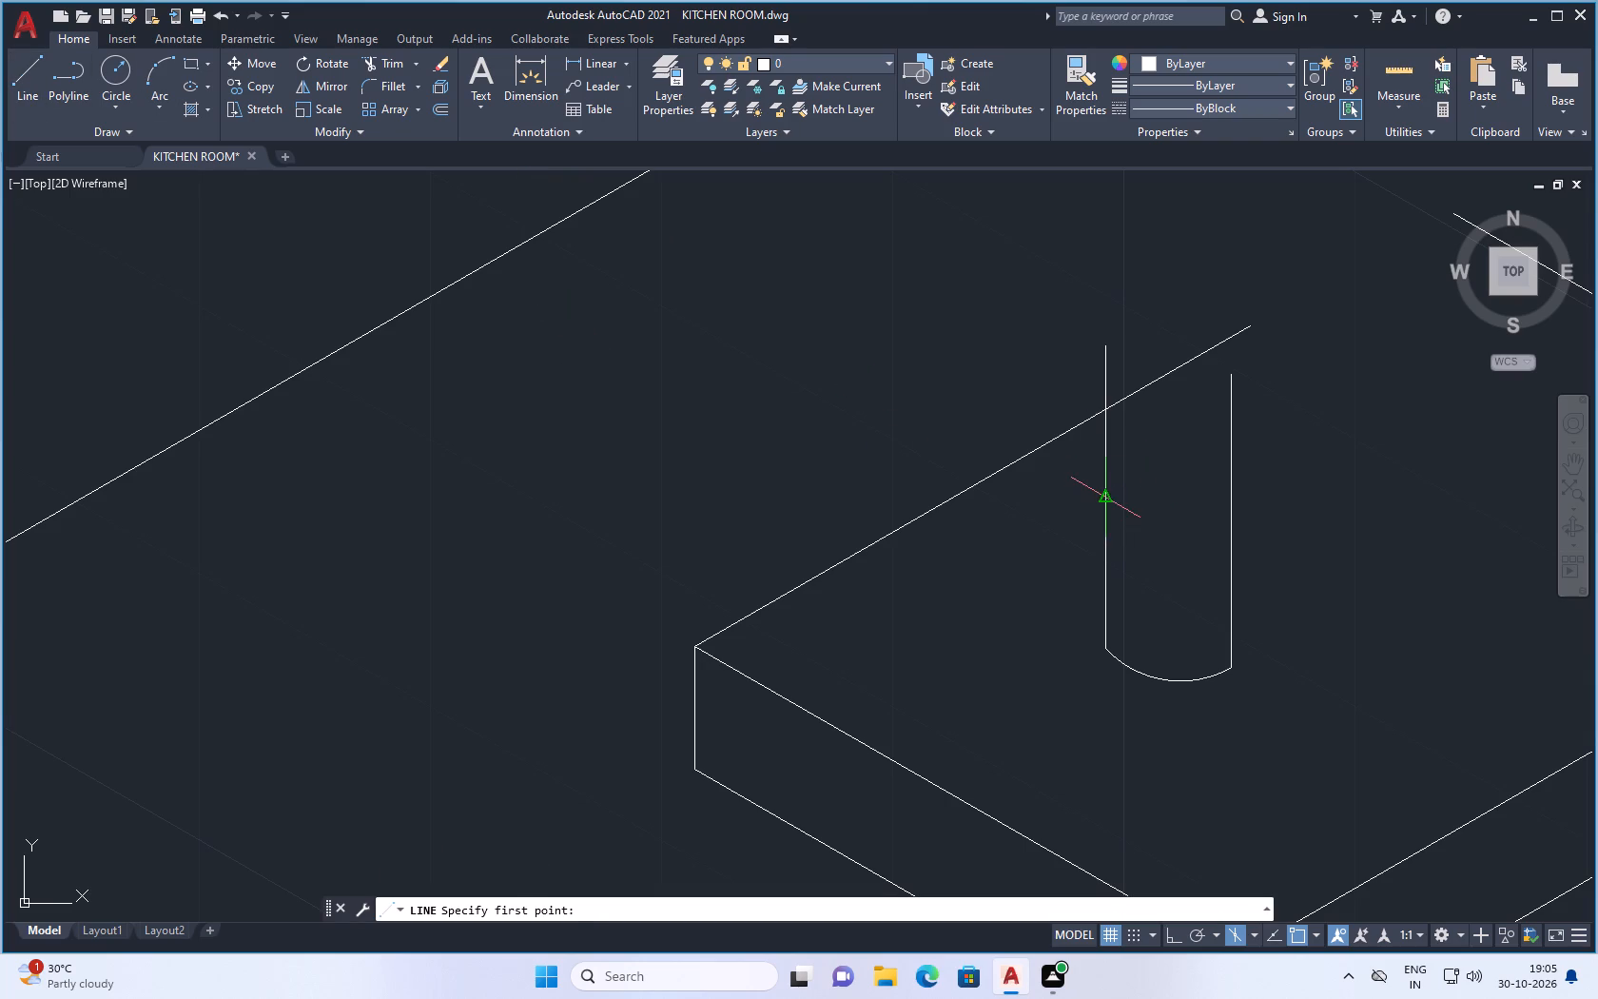
pyautogui.moveTo(1108, 500); pyautogui.dragTo(1118, 500)
pyautogui.click(1234, 495)
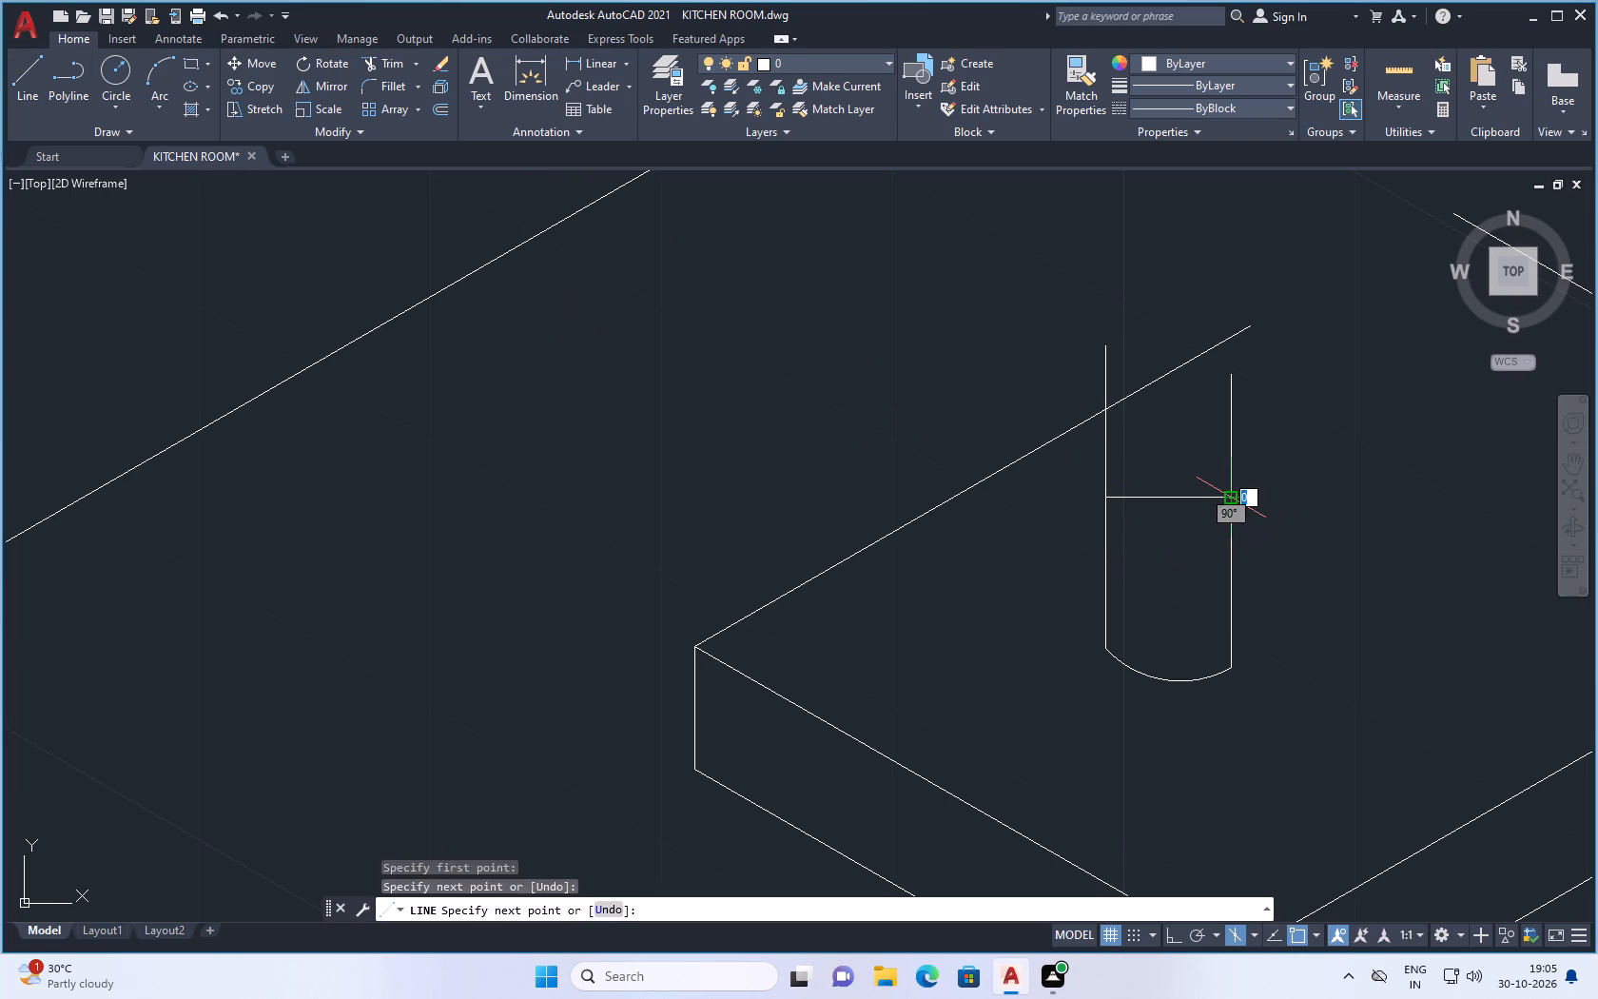
pyautogui.press('Escape')
# Trim both vertical lines above the horizontal connecting line and remove the leftover piece above the box's back-left edge.
pyautogui.press('t')
pyautogui.press('r')
pyautogui.press('Return')
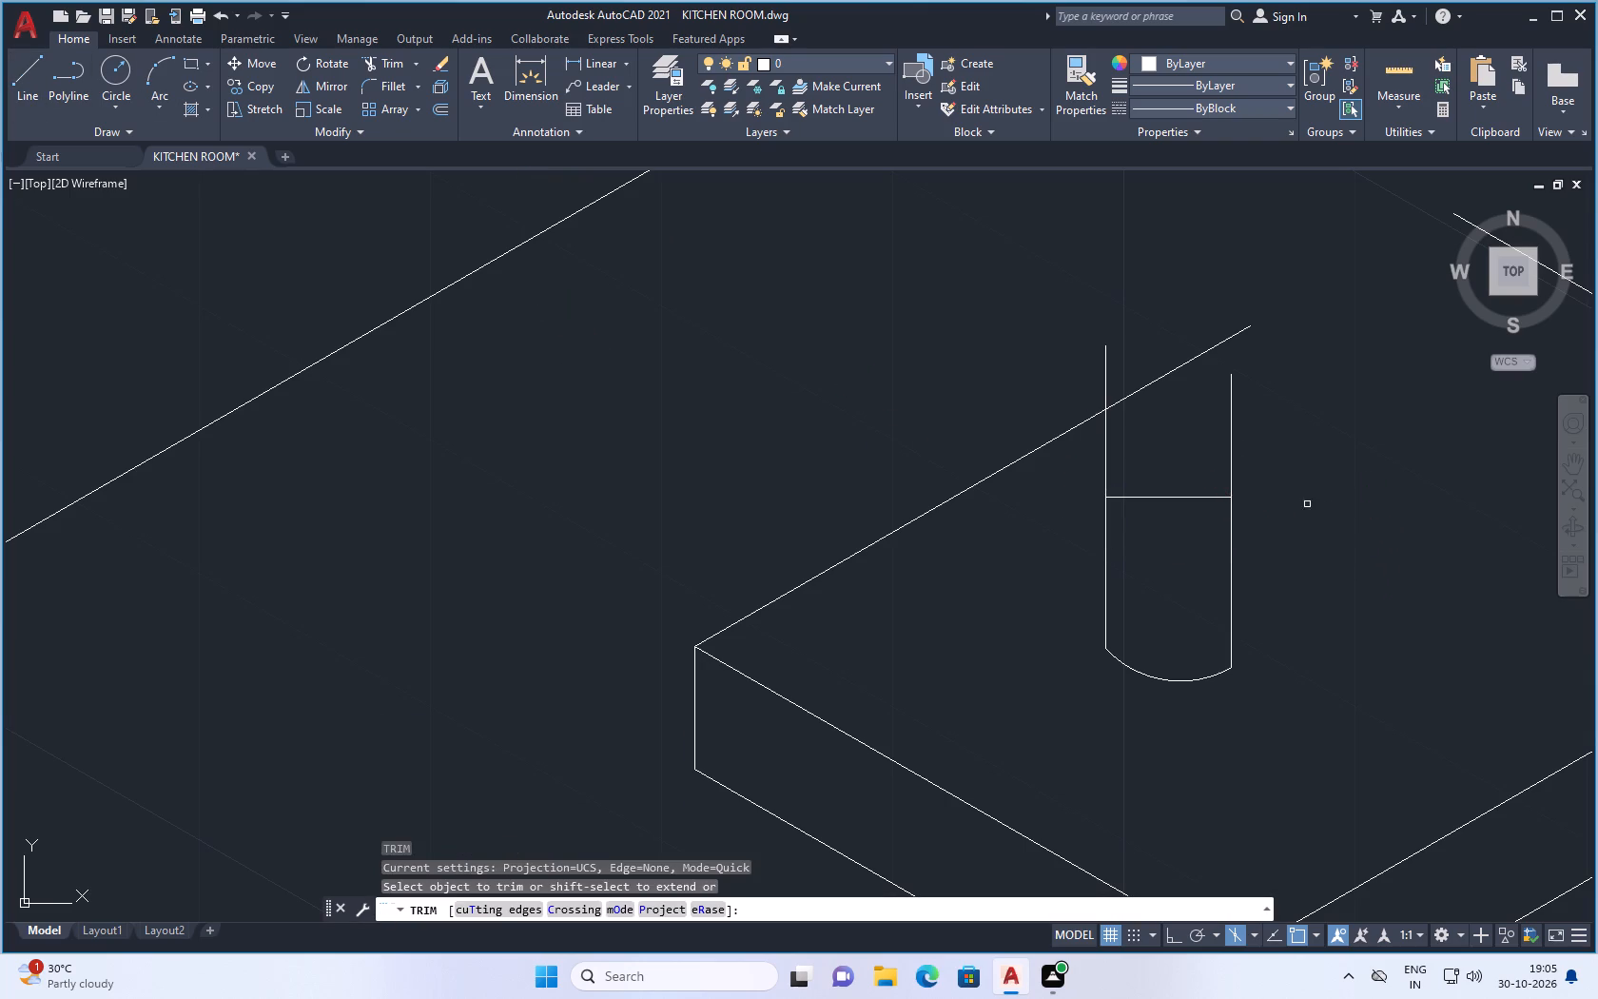
pyautogui.moveTo(1239, 469); pyautogui.dragTo(1216, 468)
pyautogui.moveTo(1120, 460); pyautogui.dragTo(1074, 466)
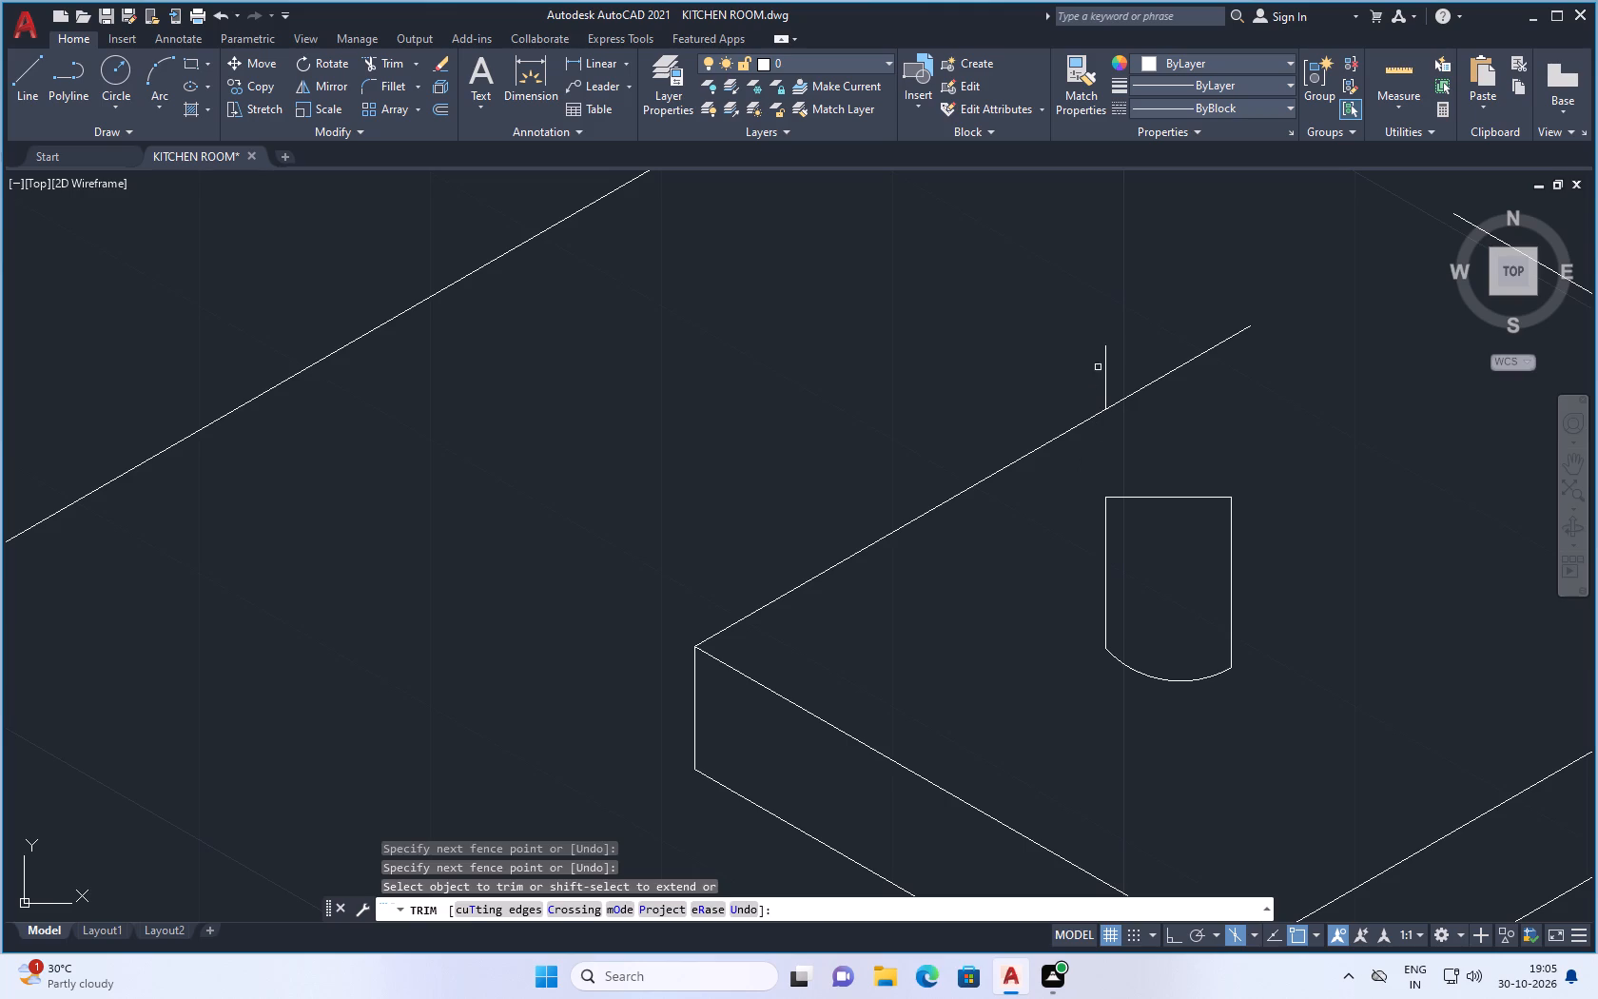
pyautogui.click(1101, 368)
pyautogui.click(1110, 367)
pyautogui.press('Escape')
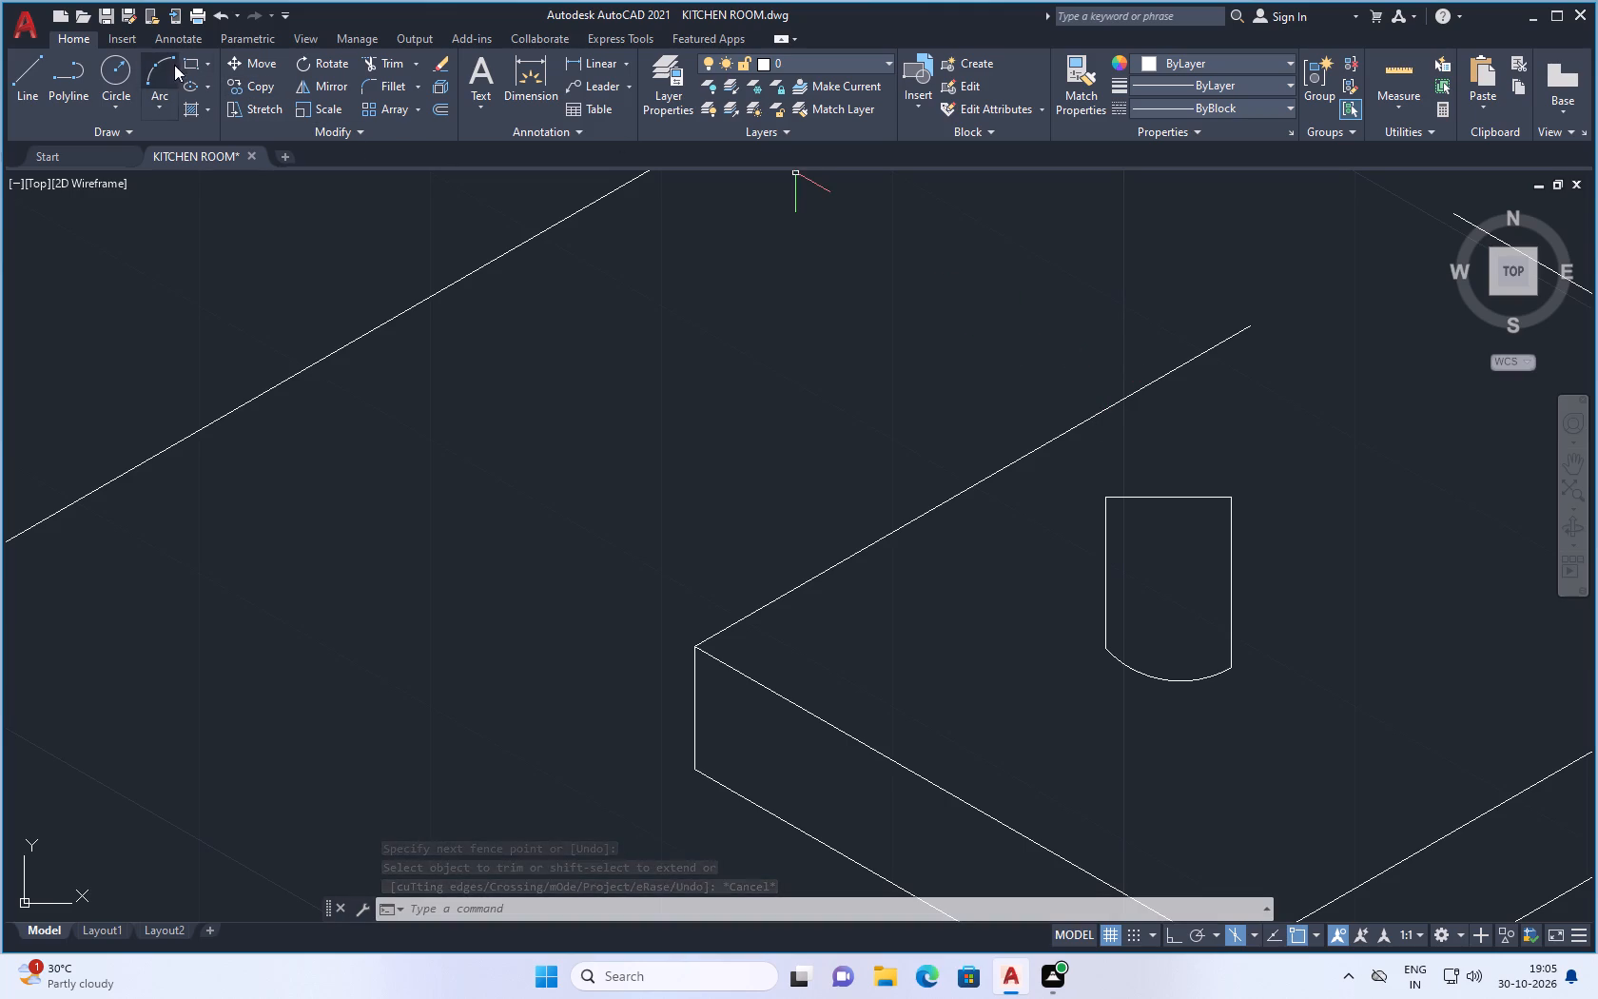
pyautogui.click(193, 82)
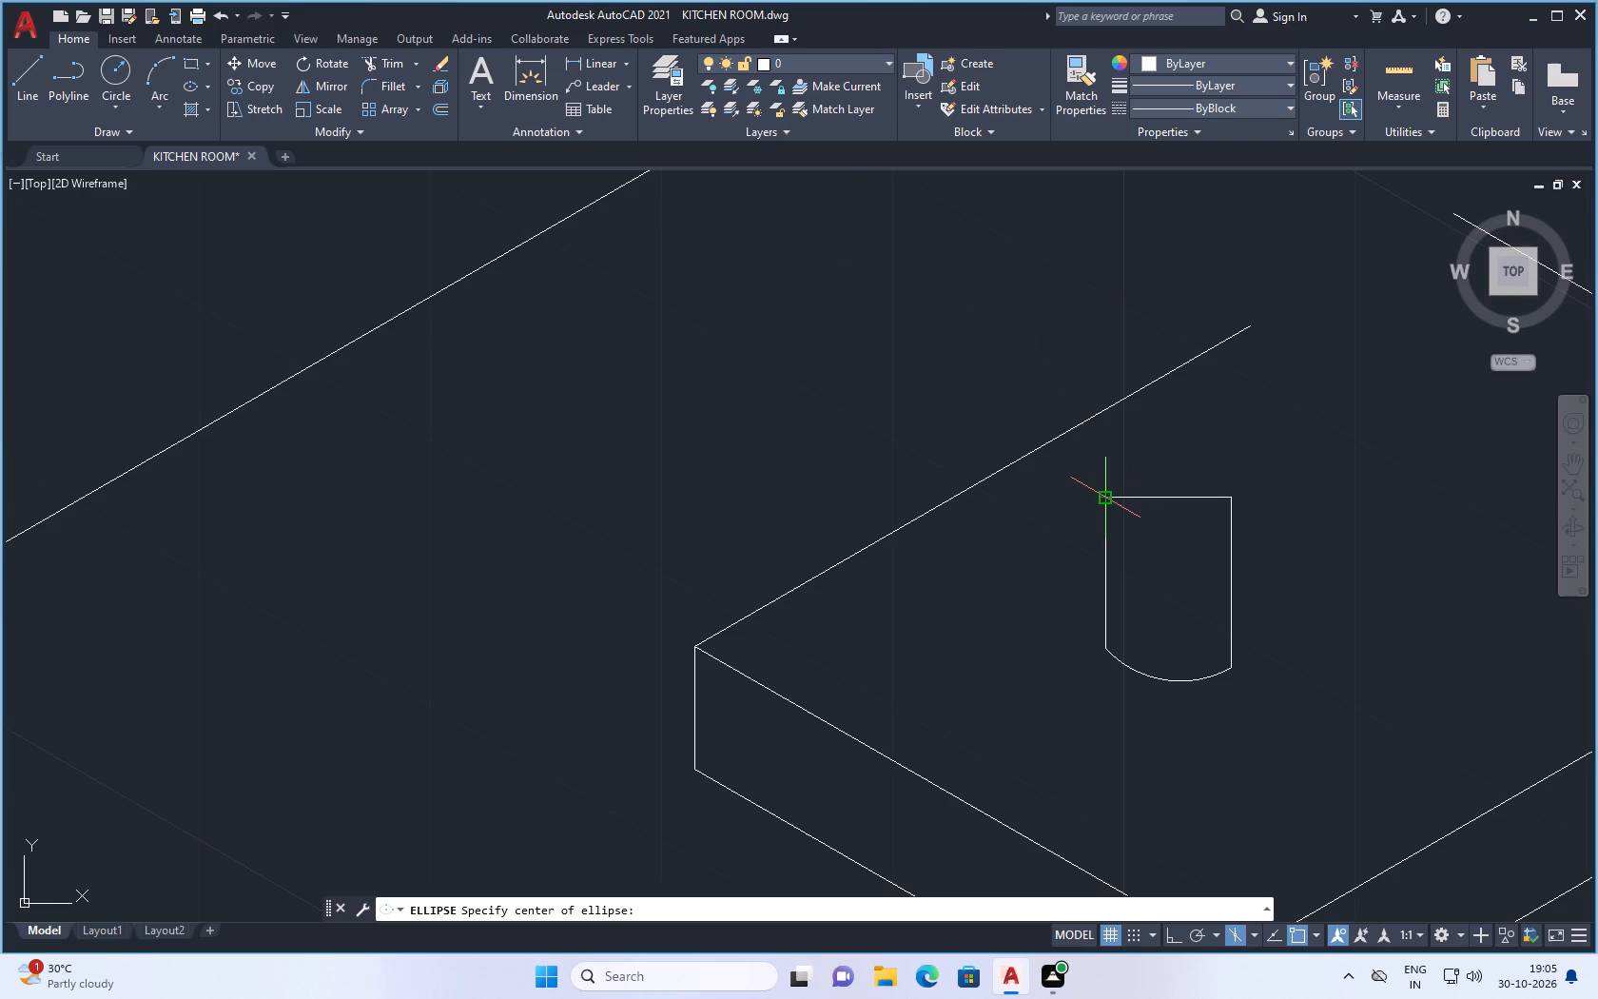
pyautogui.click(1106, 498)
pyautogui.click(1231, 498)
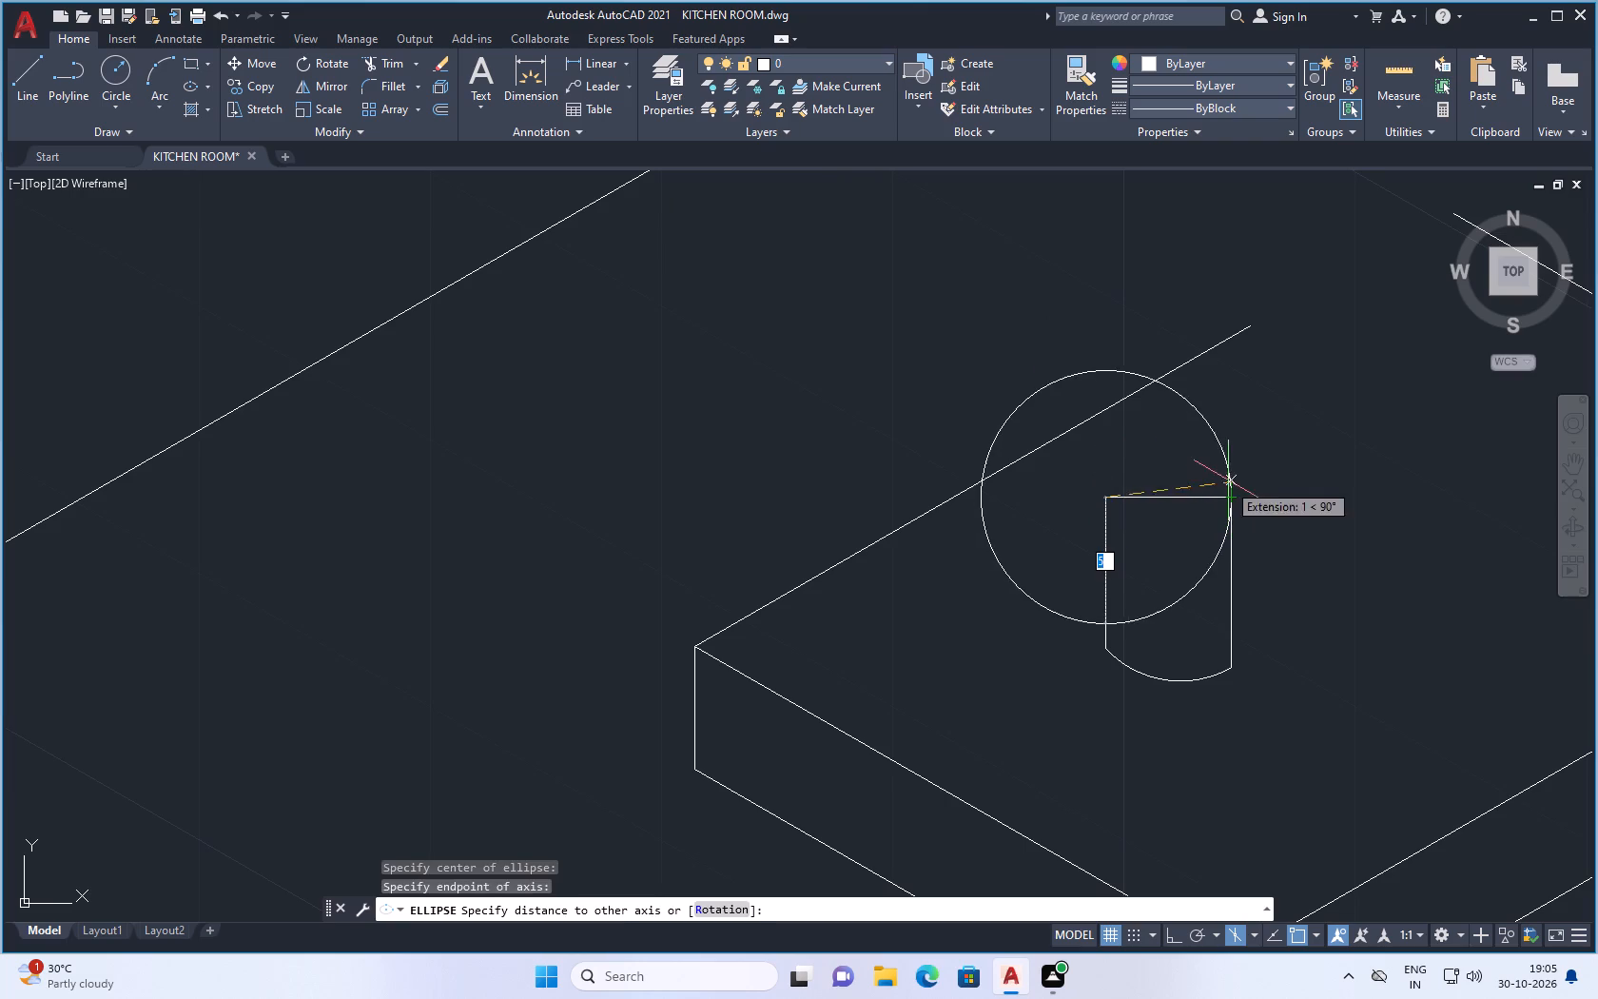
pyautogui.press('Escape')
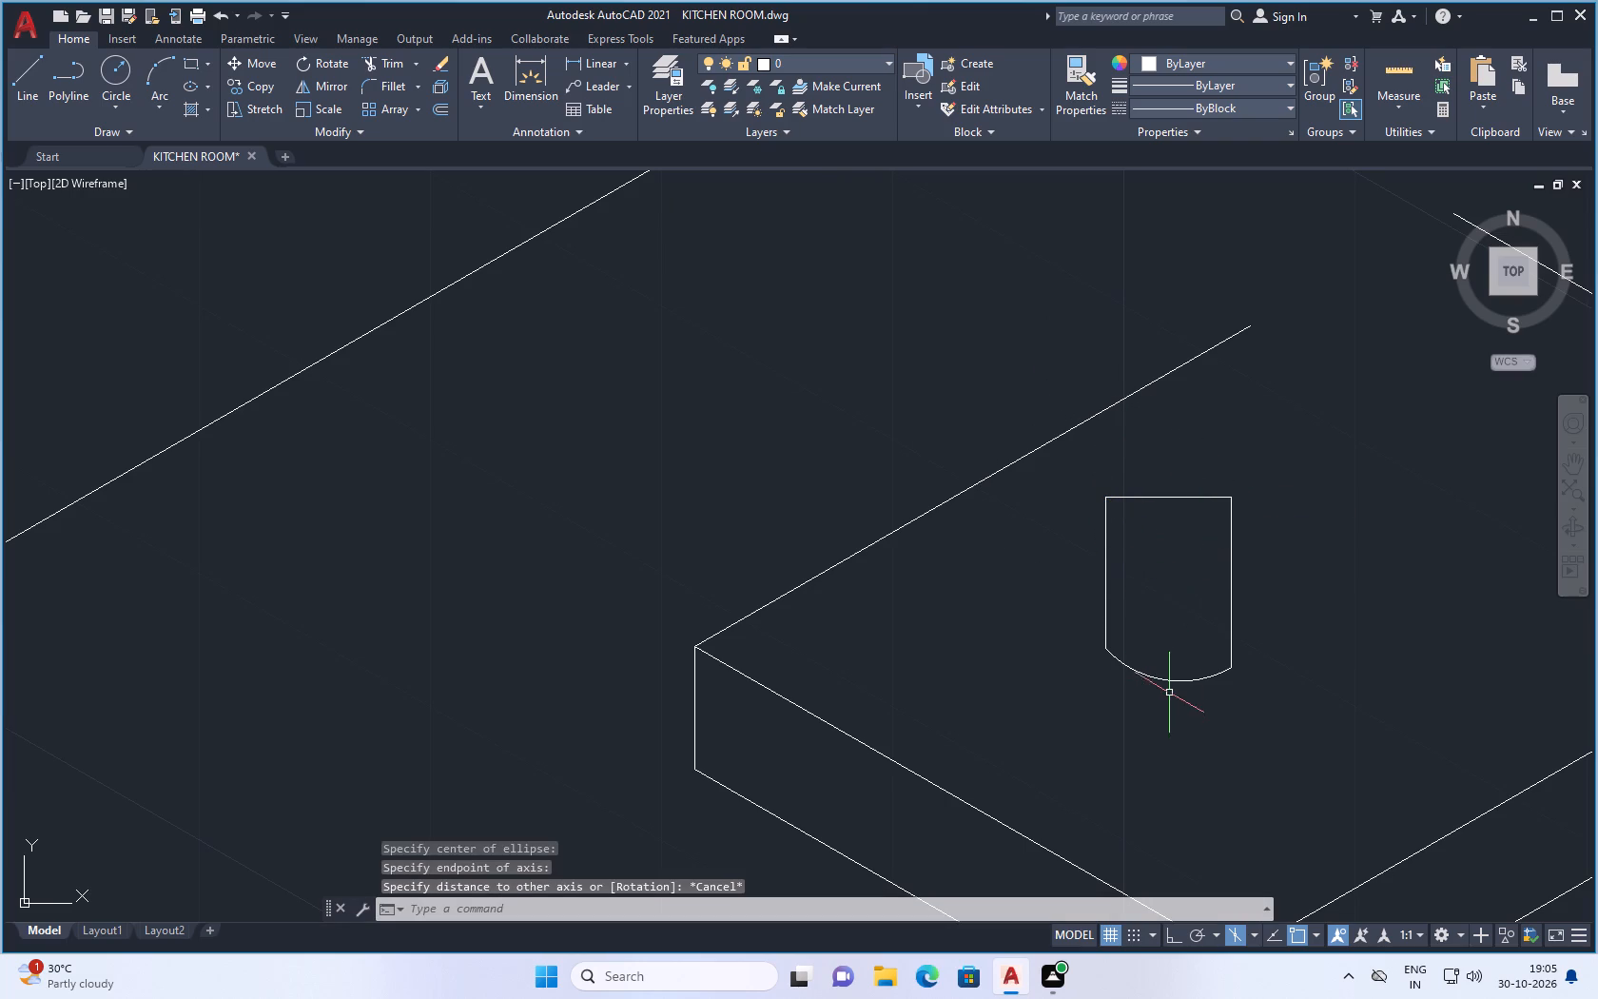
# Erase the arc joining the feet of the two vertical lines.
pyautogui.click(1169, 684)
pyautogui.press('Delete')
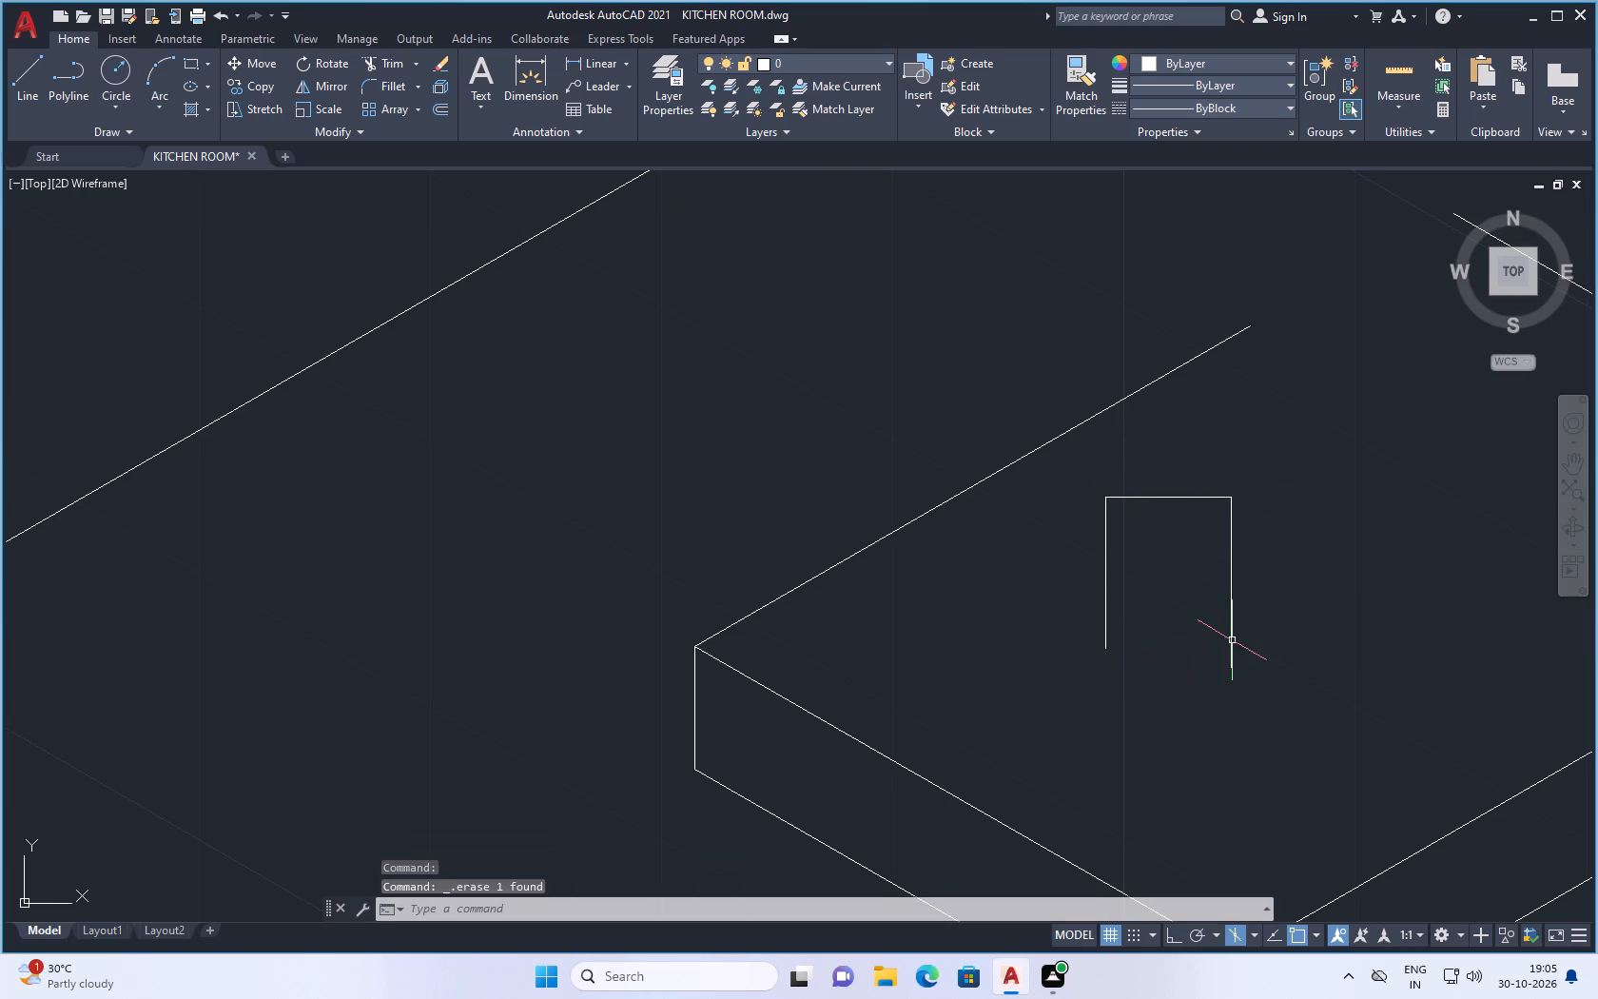
# Draw a horizontal line about 7 units long from the left vertical line's foot past the right vertical line.
pyautogui.click(20, 83)
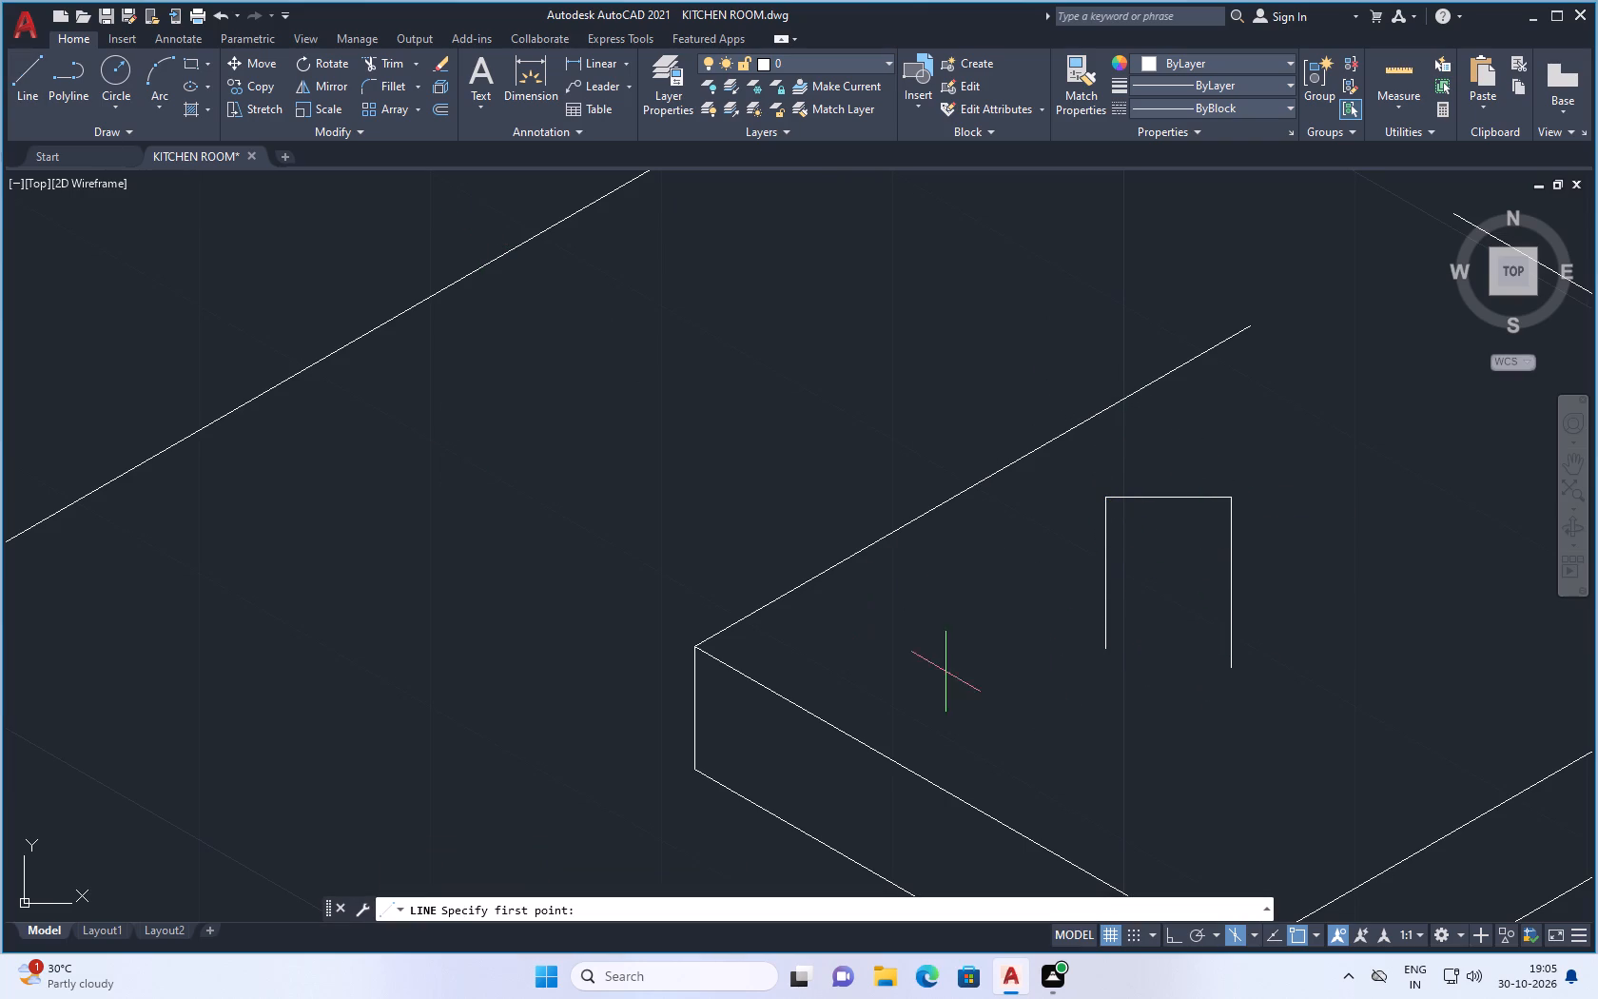
pyautogui.click(1101, 647)
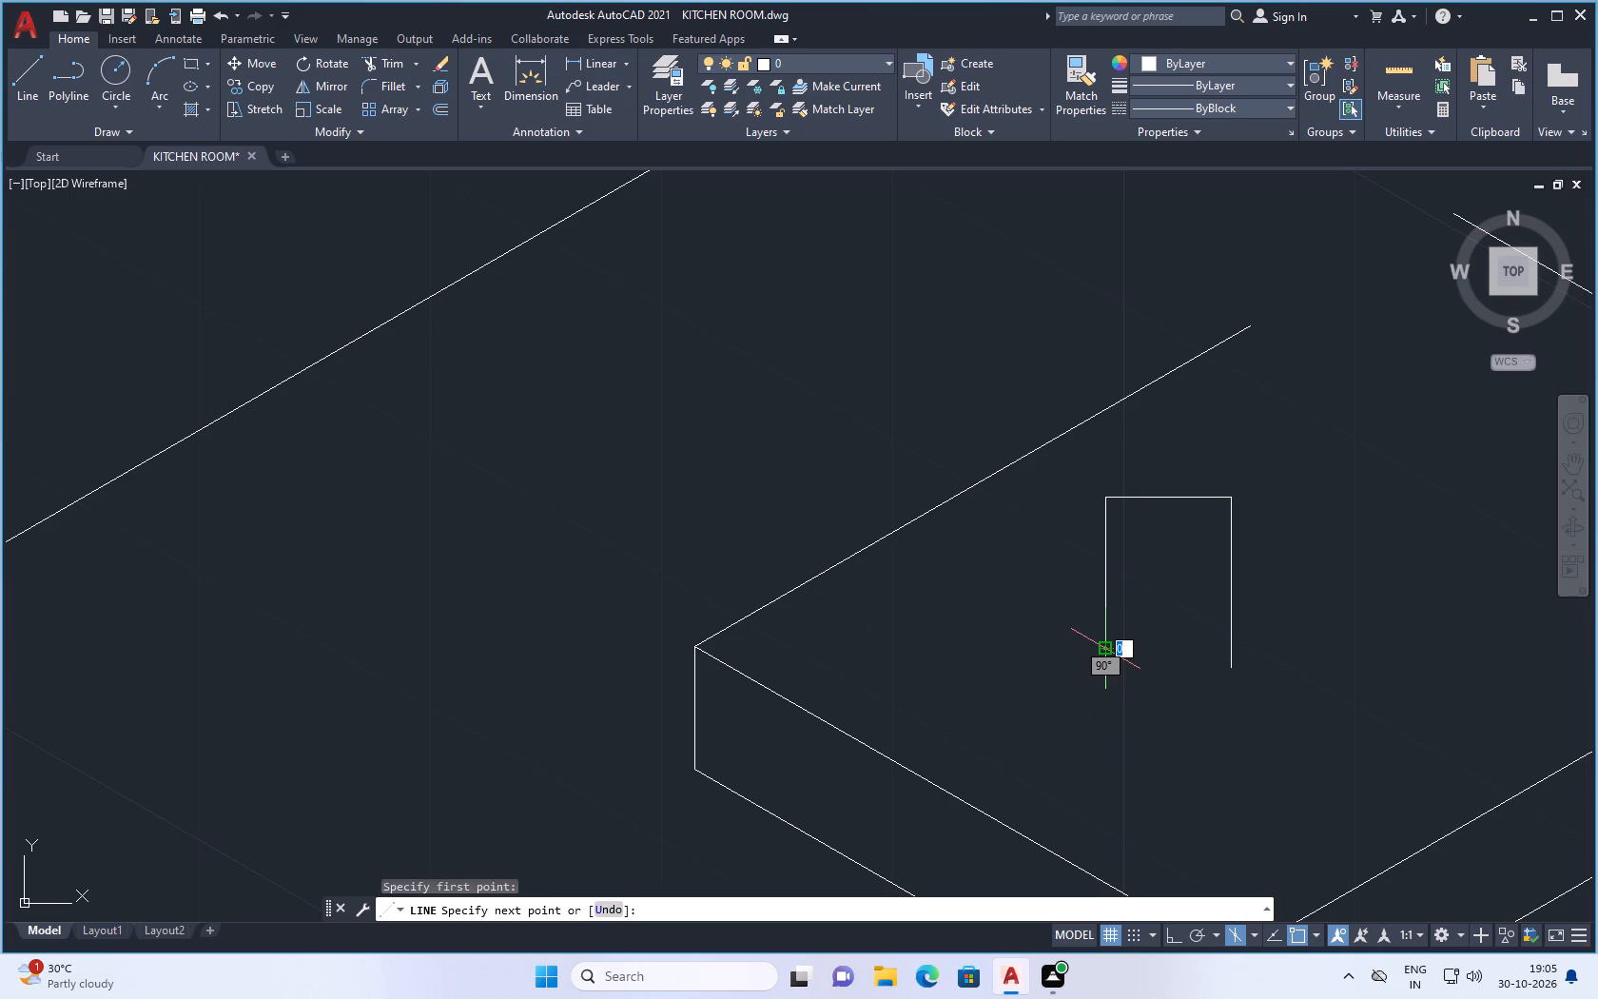
pyautogui.click(1298, 651)
pyautogui.press('Escape')
# Trim the overshoots of the bottom line and the right vertical line at their corner to close the rectangle.
pyautogui.press('t')
pyautogui.press('r')
pyautogui.press('Return')
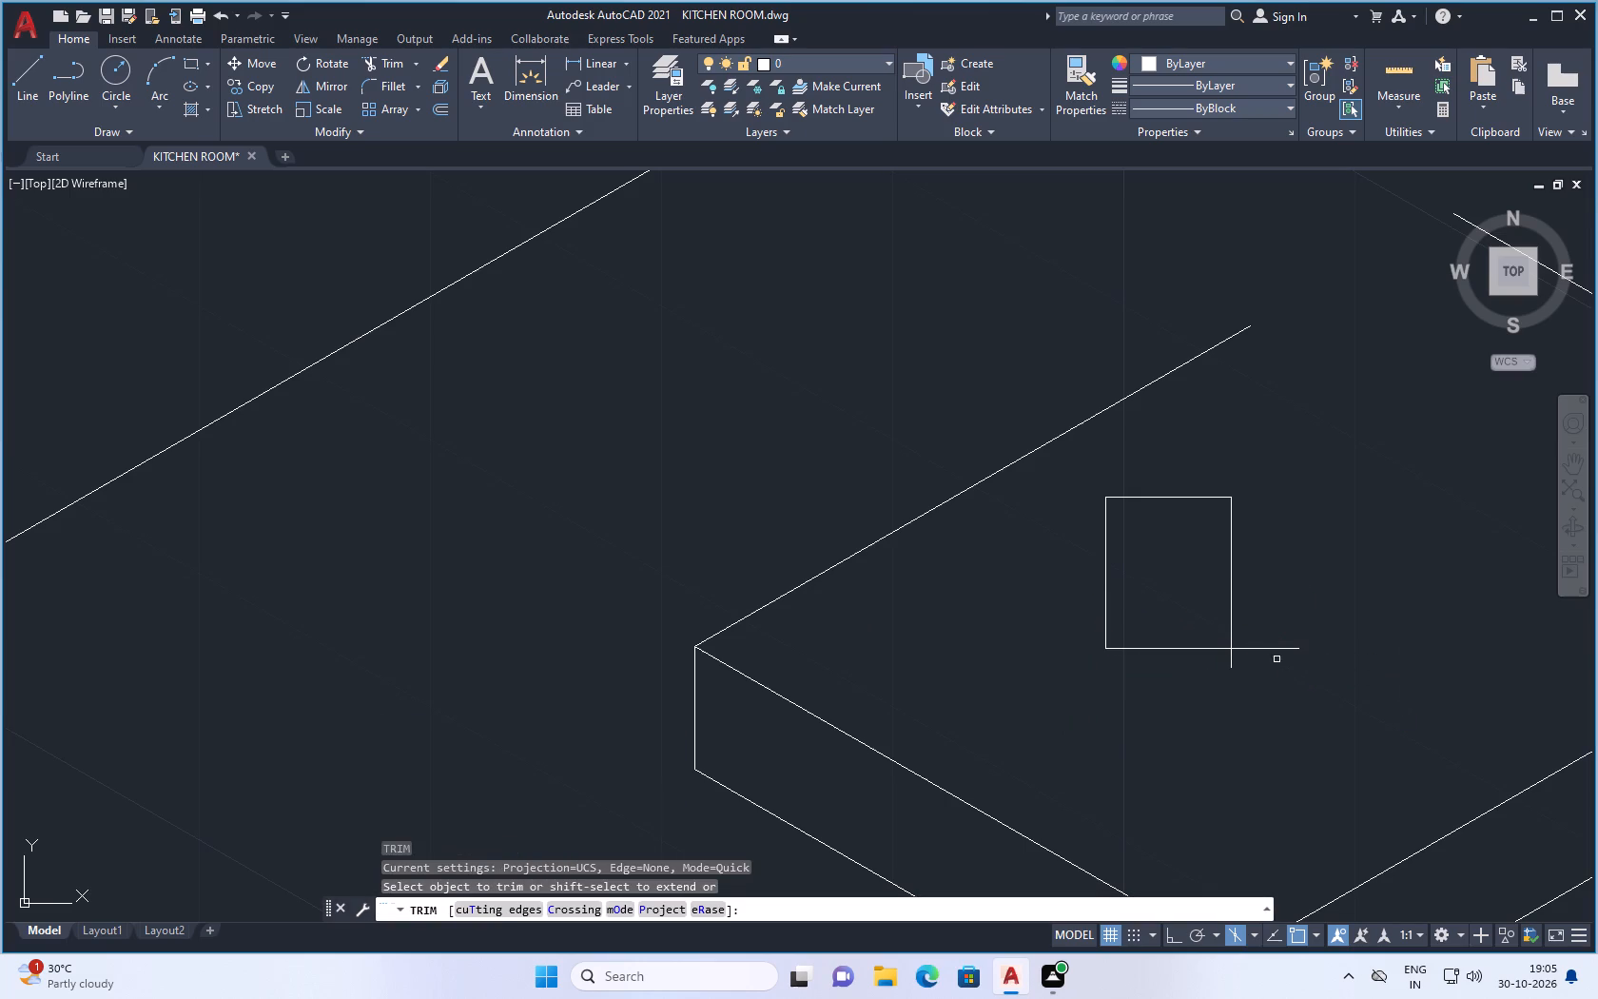
pyautogui.click(1265, 650)
pyautogui.click(1232, 663)
pyautogui.press('Escape')
# Erase the bottom horizontal line of the small rectangle on the box's top face.
pyautogui.scroll(-2, 1227, 699)
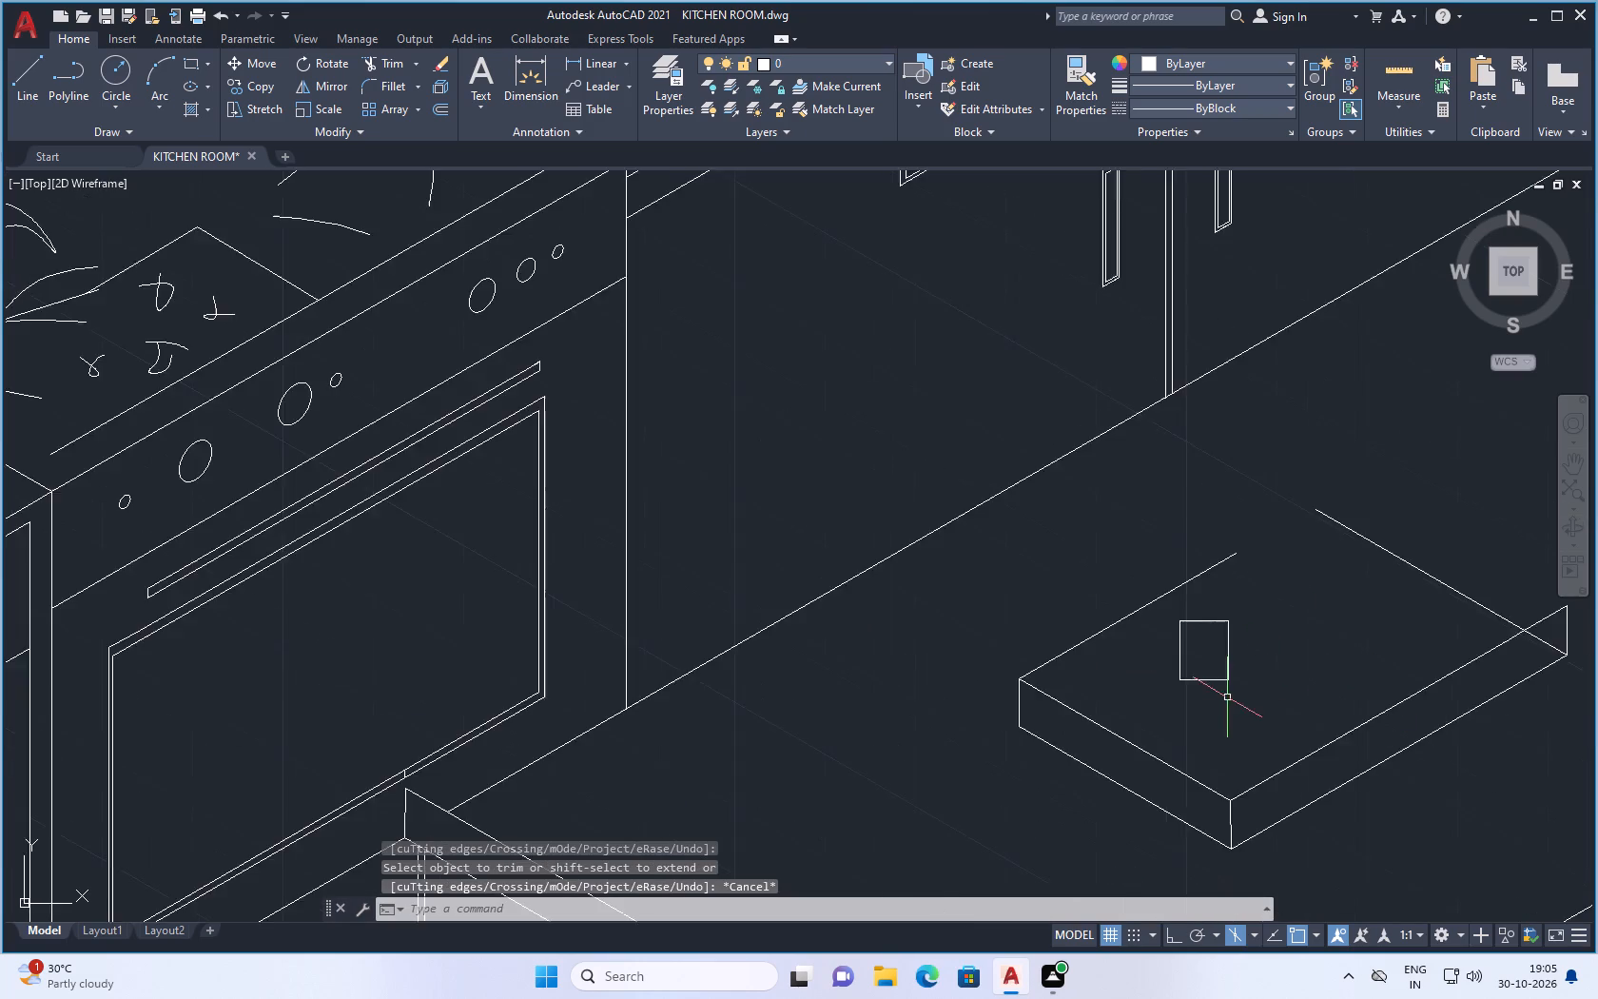
pyautogui.scroll(2, 1228, 696)
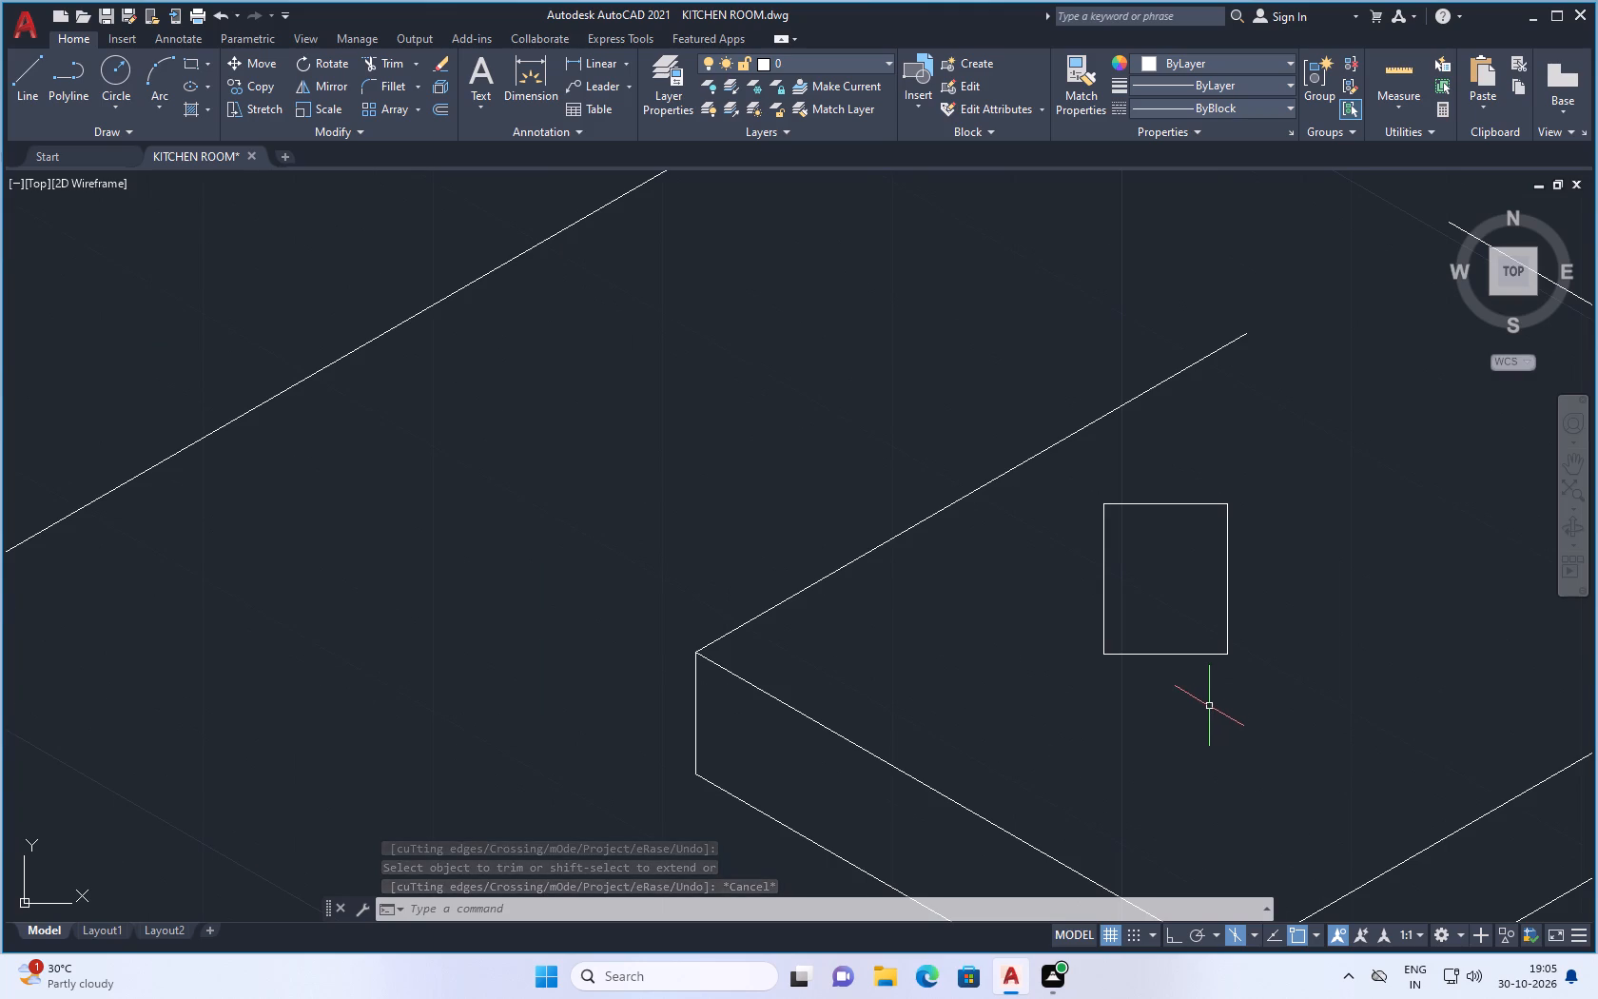
pyautogui.scroll(1, 1170, 664)
pyautogui.click(1175, 650)
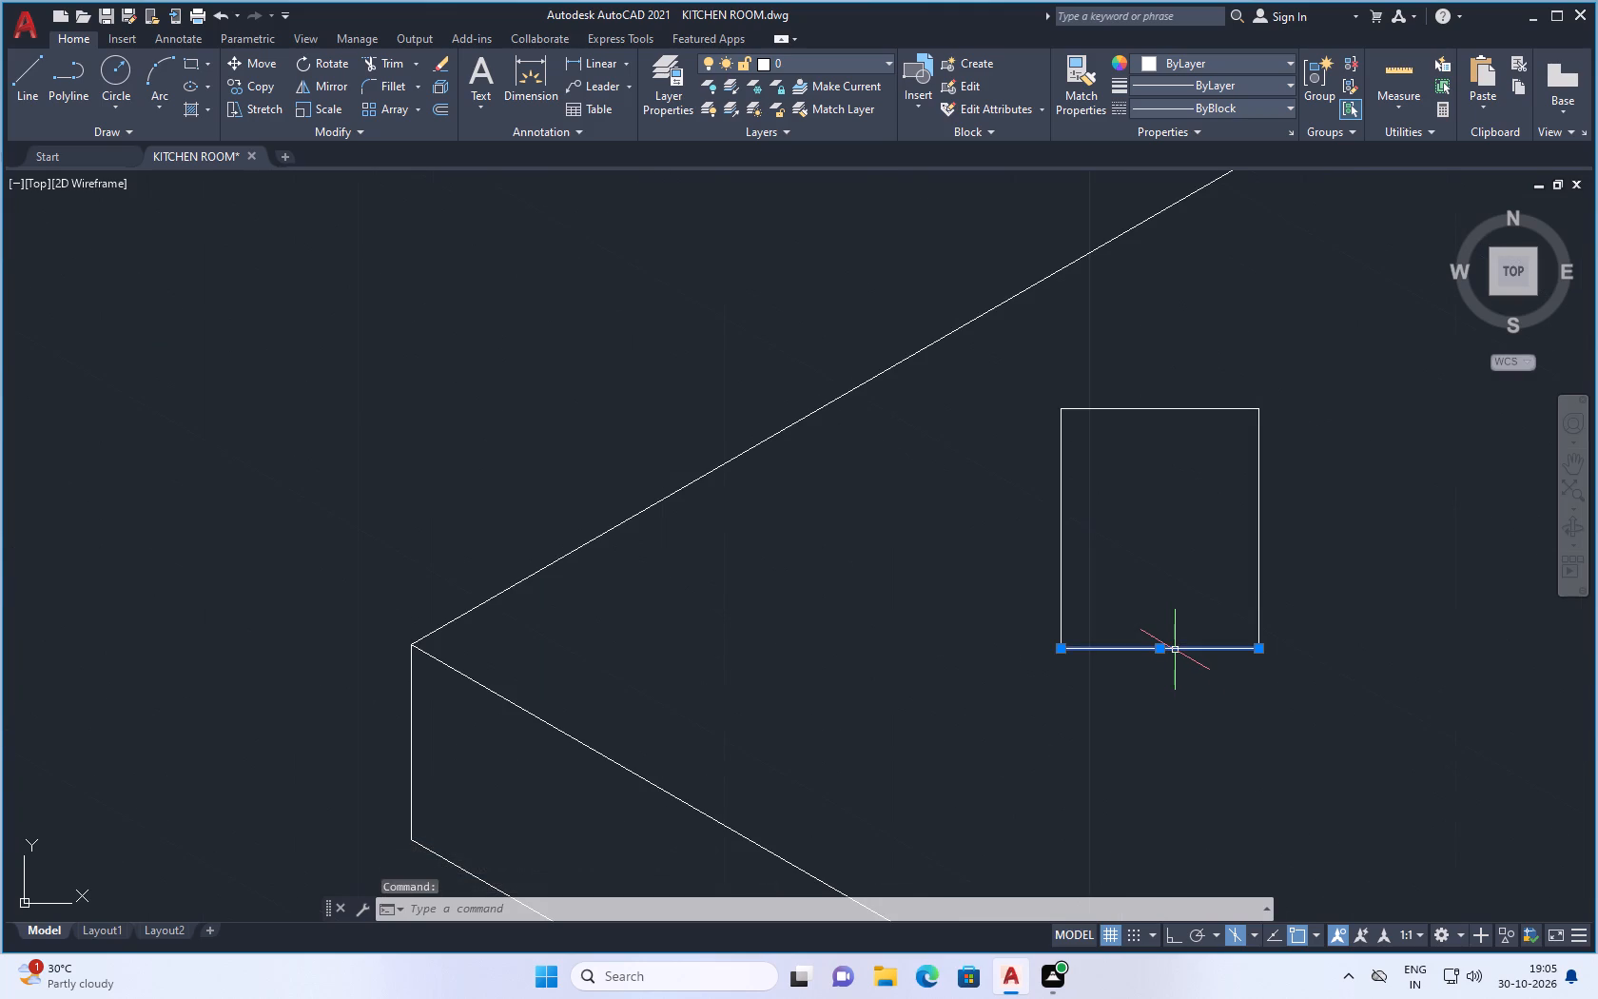
pyautogui.press('Delete')
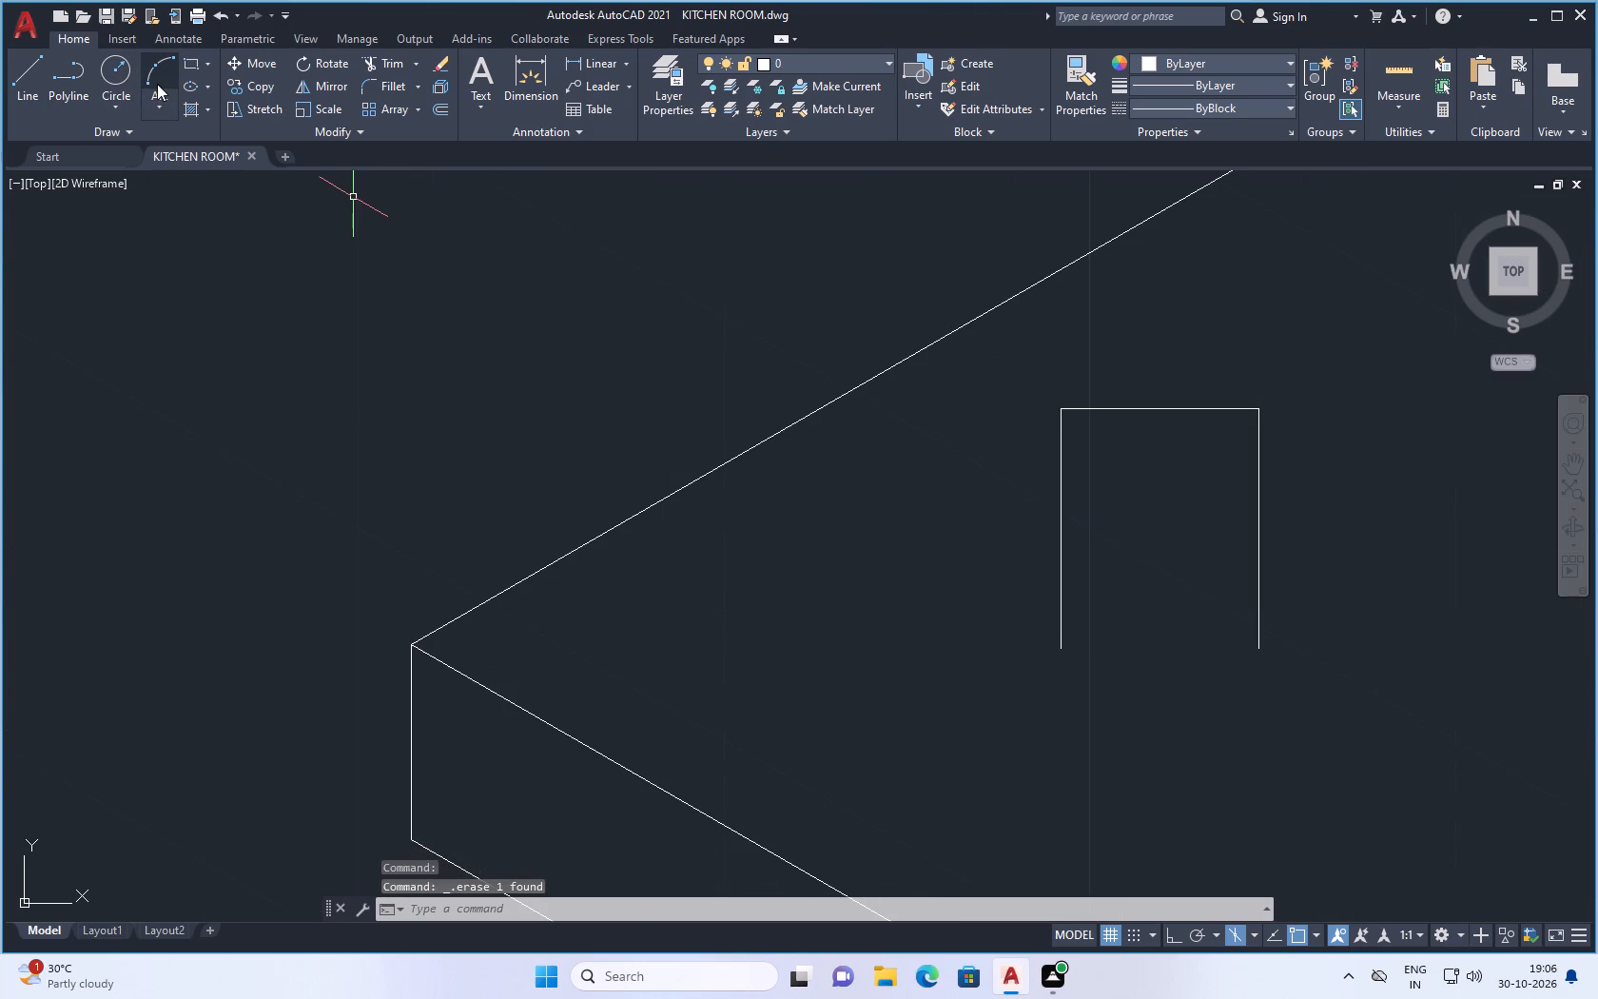
# Close the container's open bottom with a downward-bulging arc between the vertical lines' feet, trimming the excess beyond the right line.
pyautogui.click(157, 84)
pyautogui.click(1062, 646)
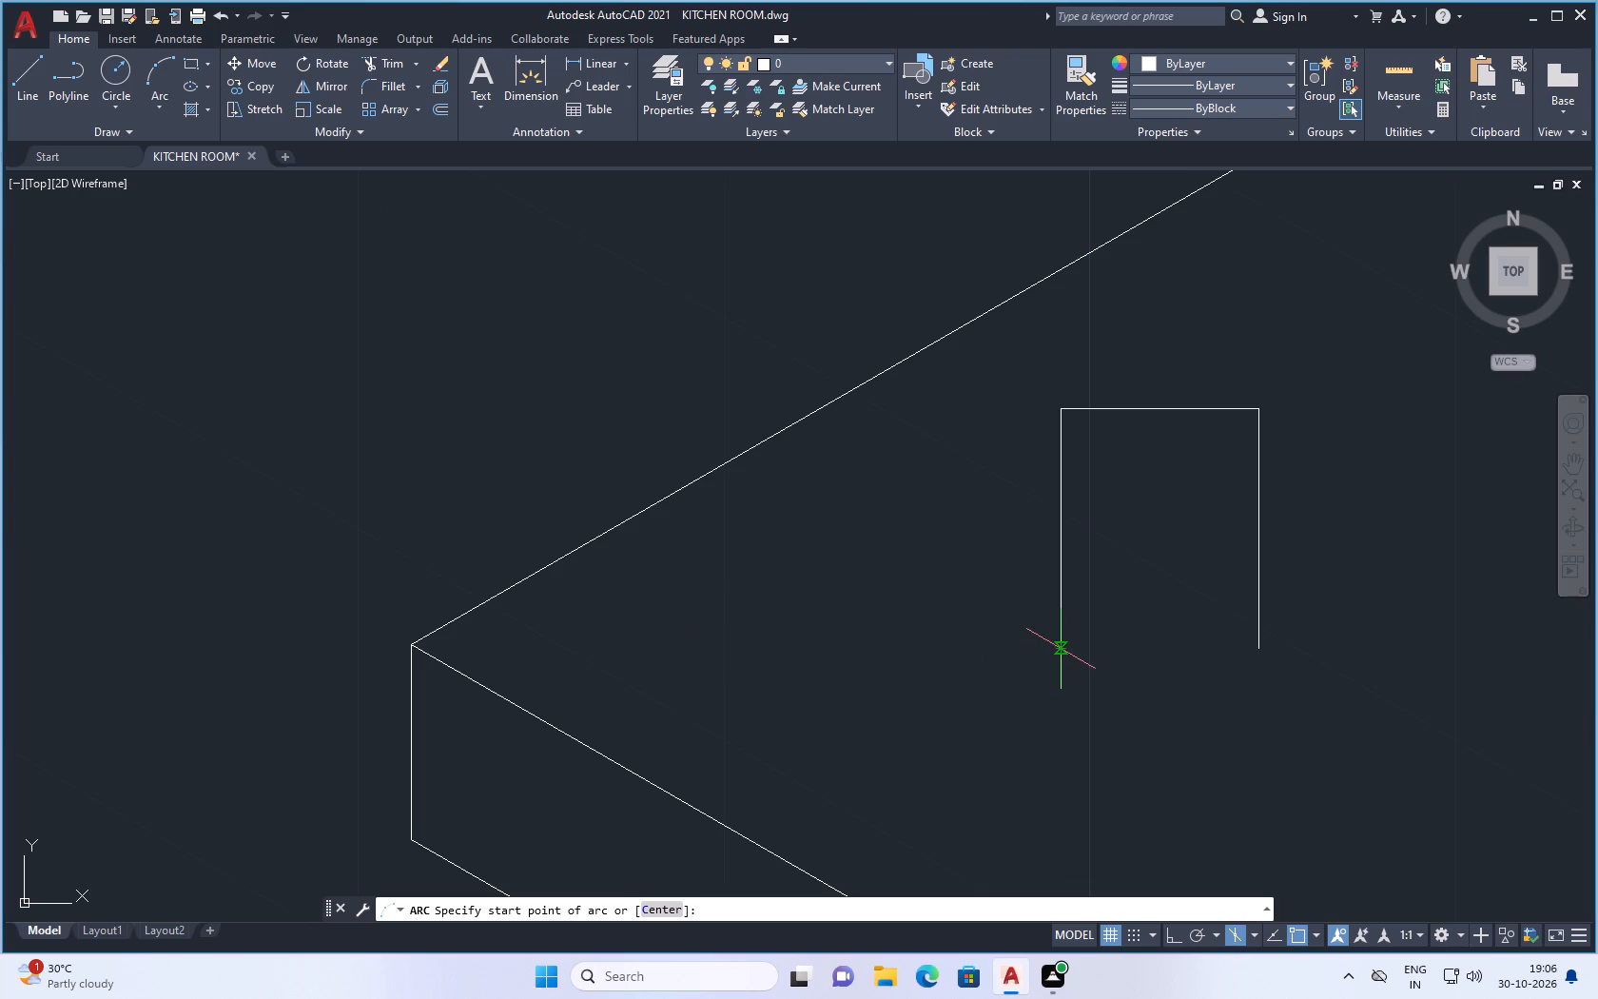
pyautogui.click(1256, 643)
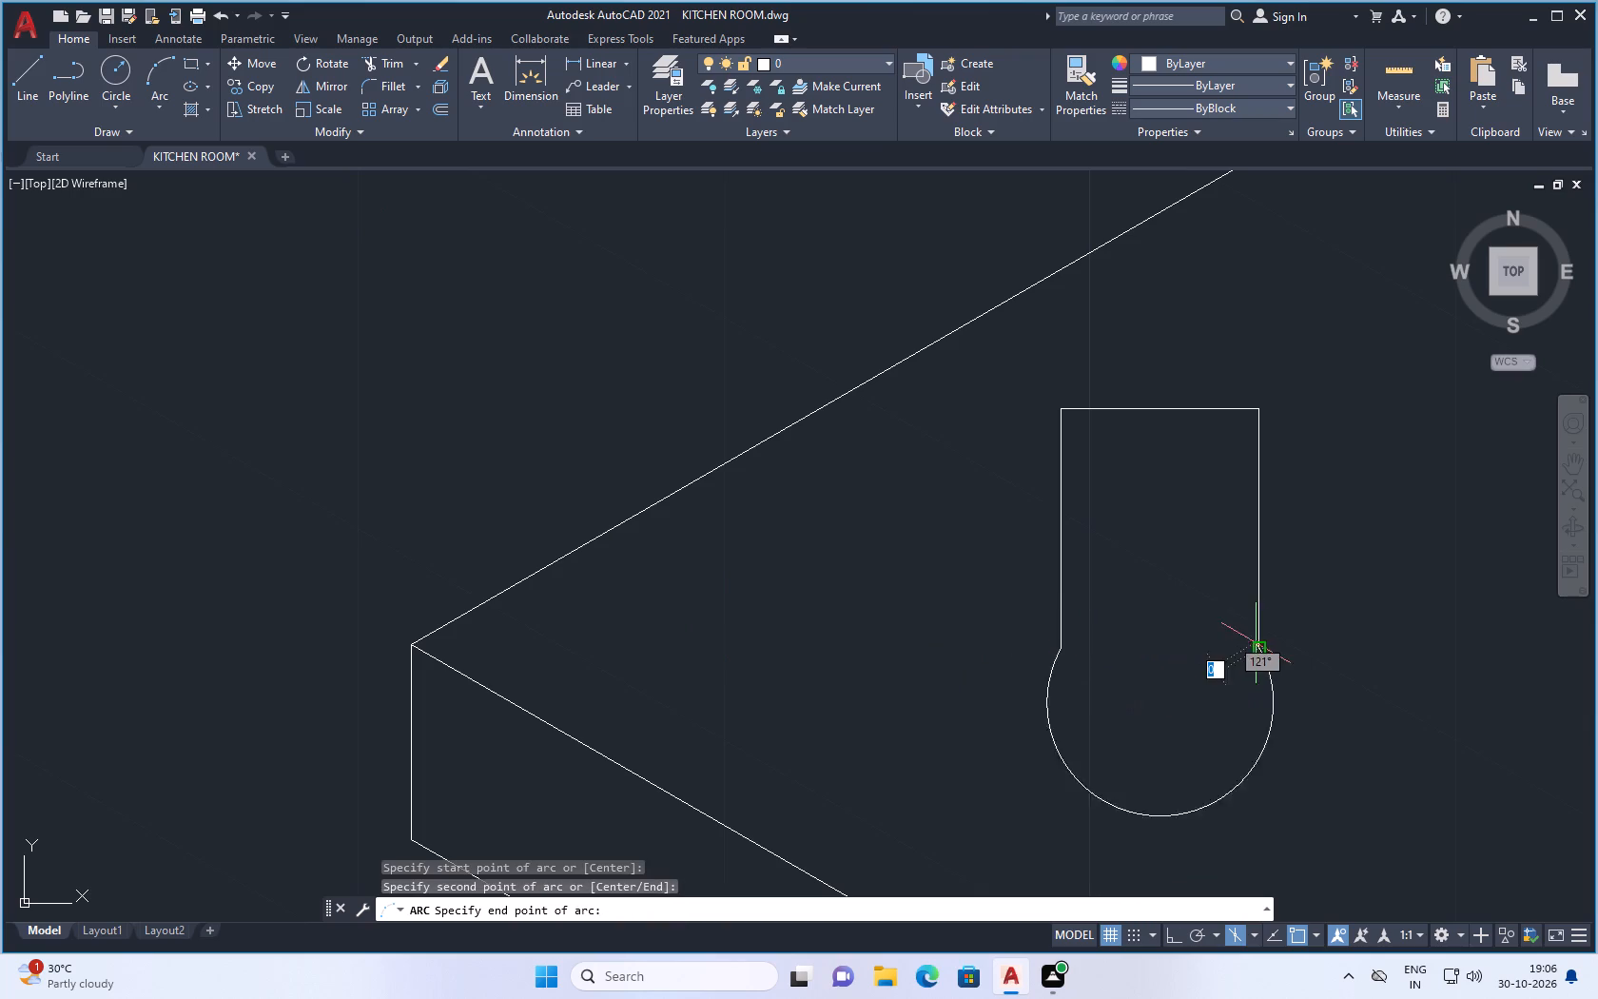
pyautogui.click(1327, 561)
pyautogui.press('Escape')
pyautogui.write('tr')
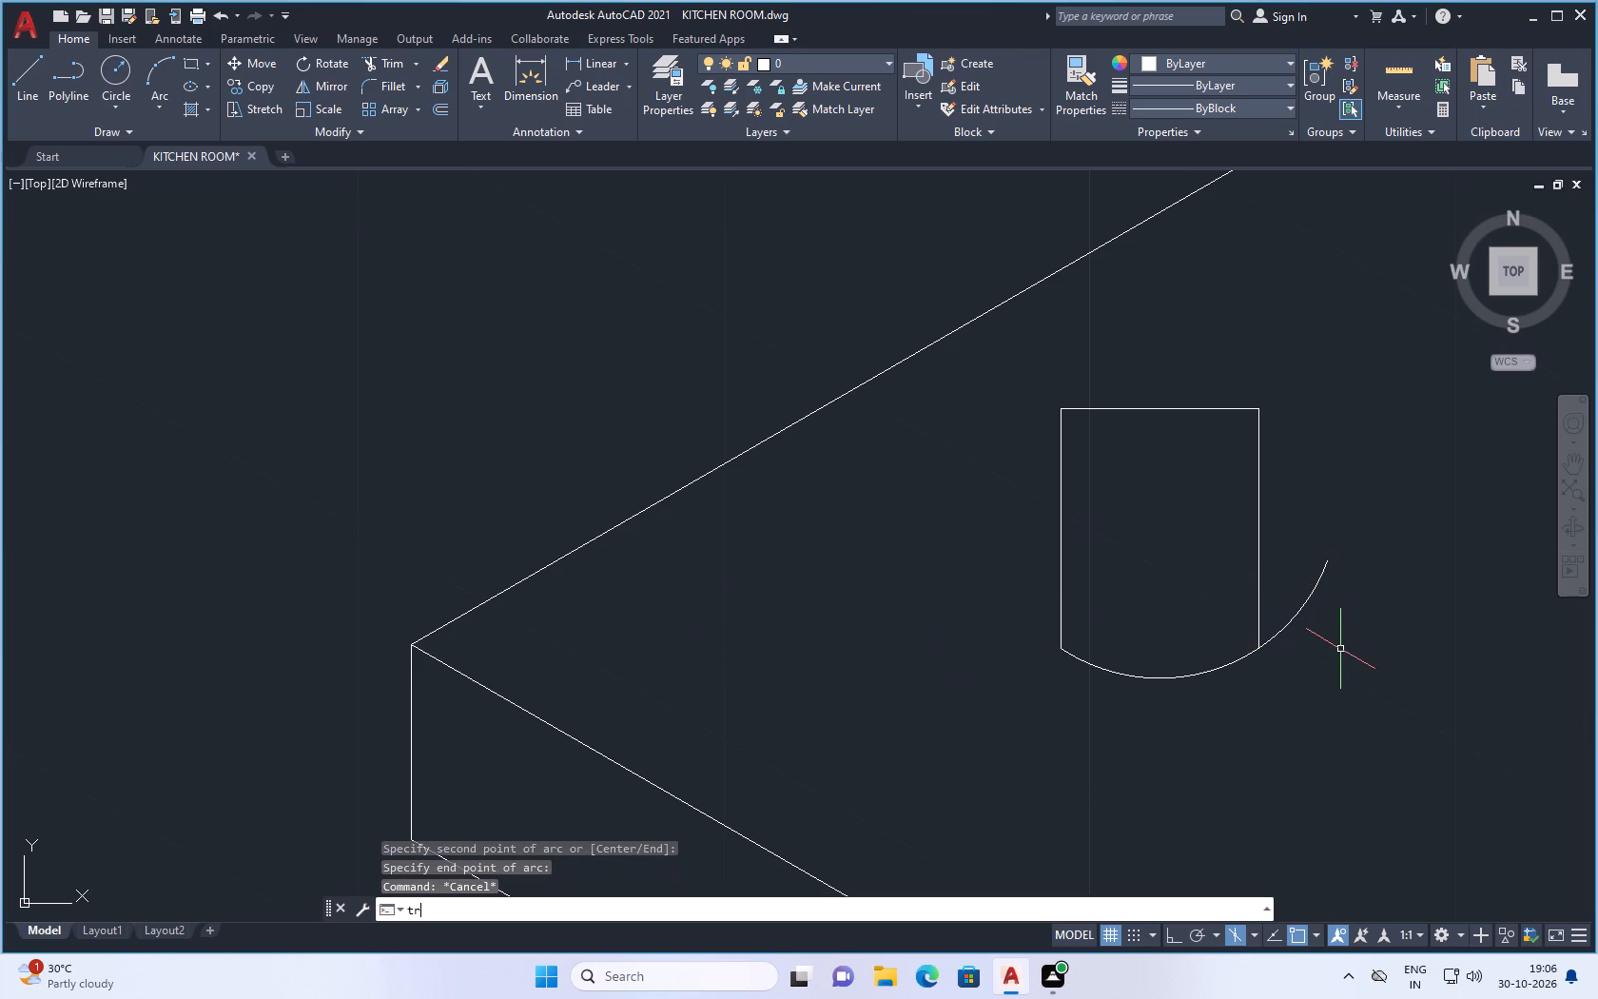
pyautogui.press('Return')
pyautogui.click(1292, 618)
pyautogui.press('Escape')
# Draw a small outward-bulging three-point arc rising from the container's top-left corner as the left end of a rim.
pyautogui.scroll(-2, 1257, 659)
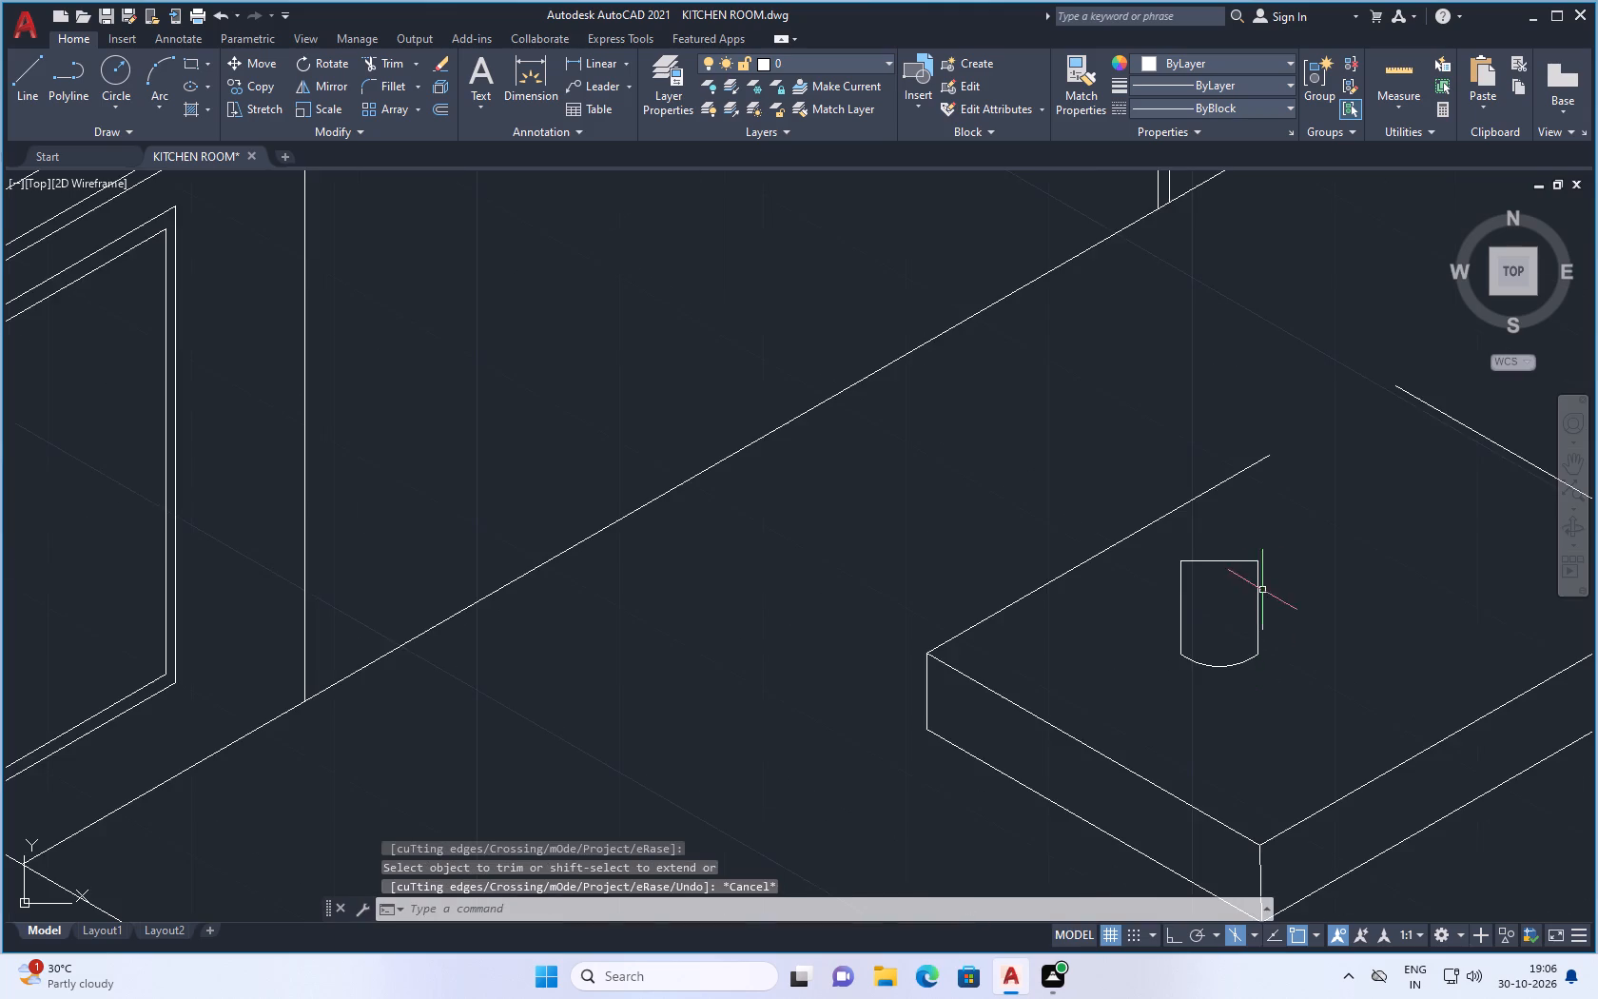
pyautogui.scroll(-3, 1198, 583)
pyautogui.scroll(-3, 1090, 606)
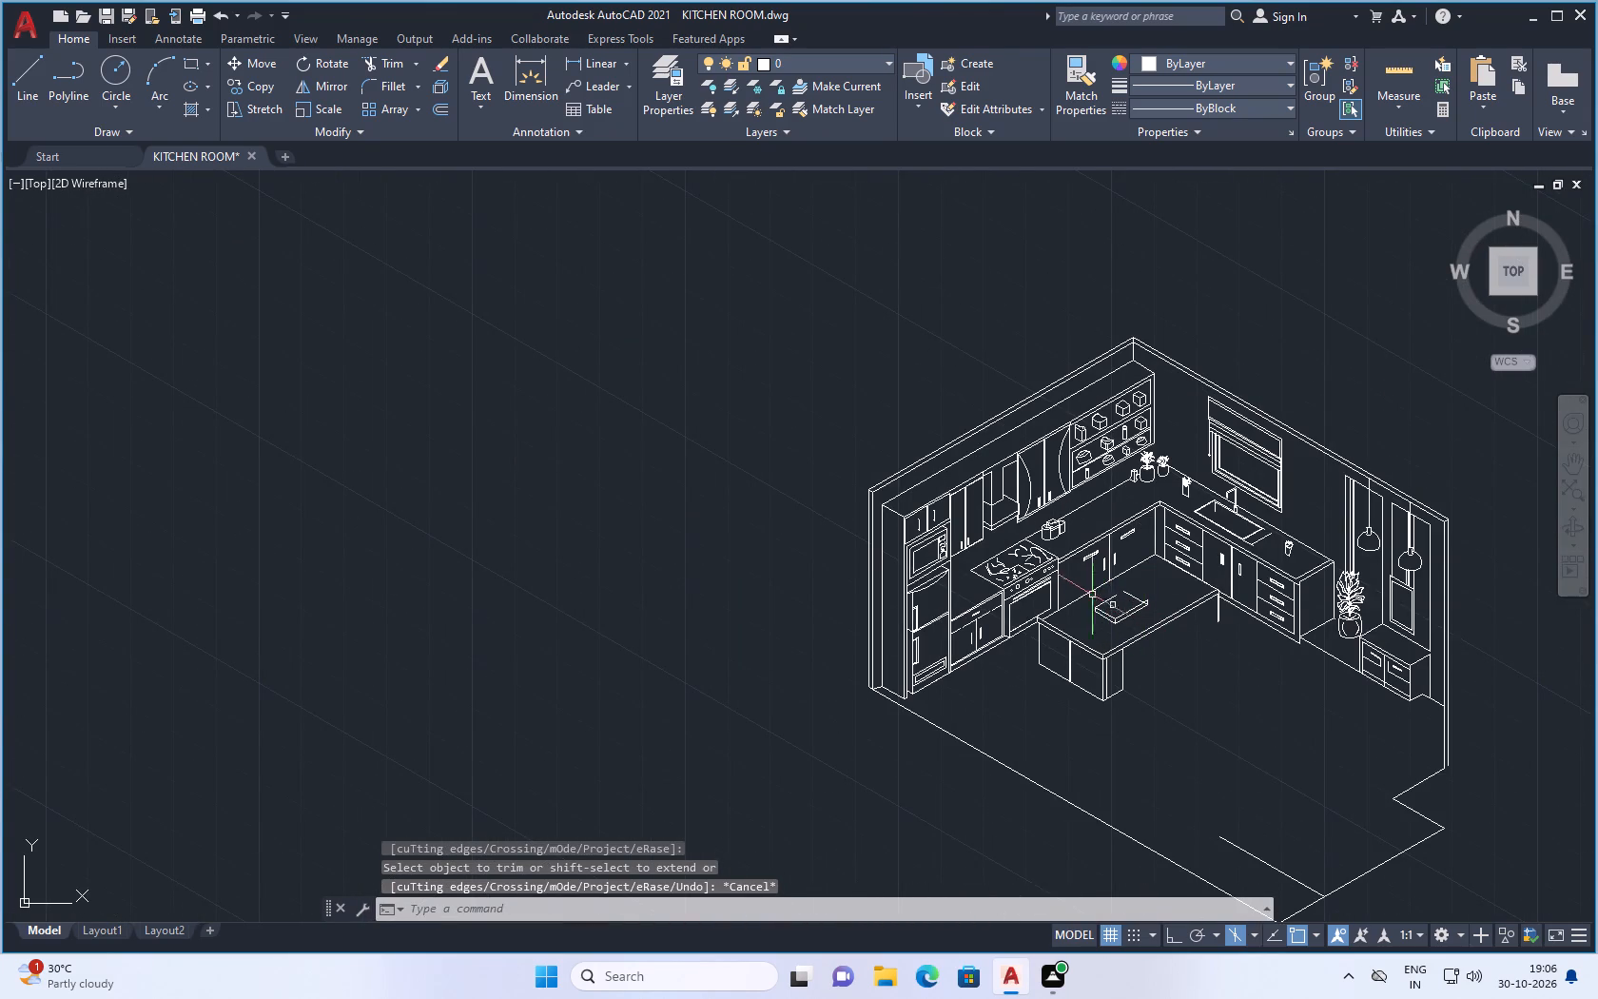
pyautogui.scroll(4, 1119, 614)
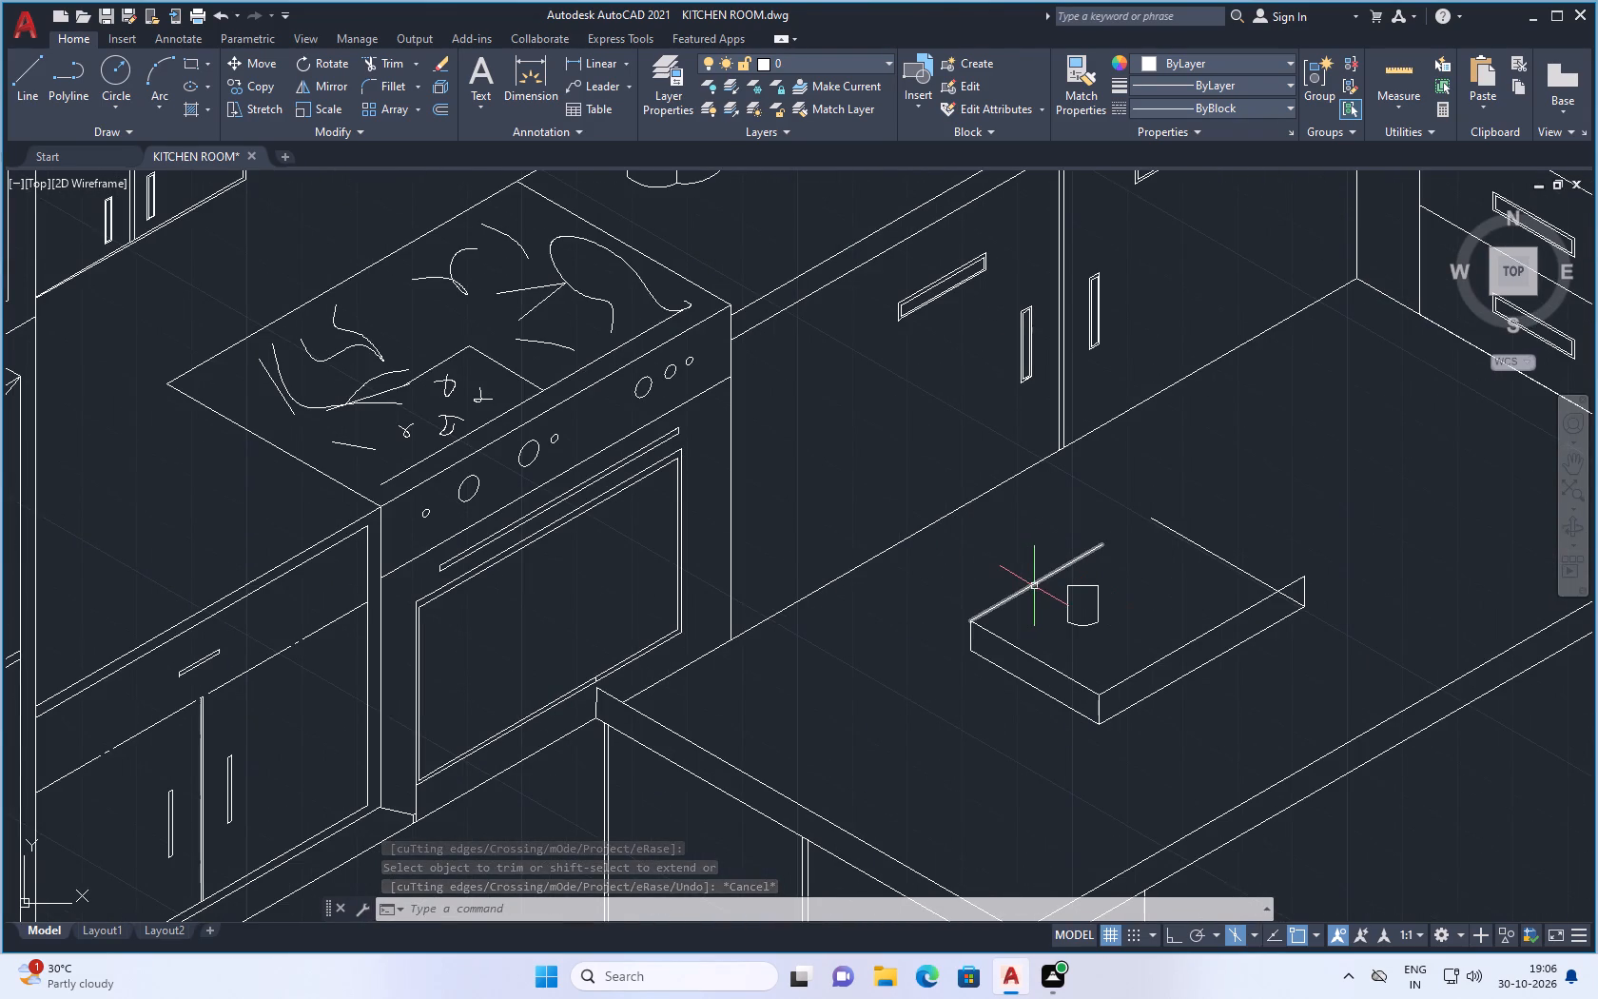
pyautogui.scroll(2, 1025, 558)
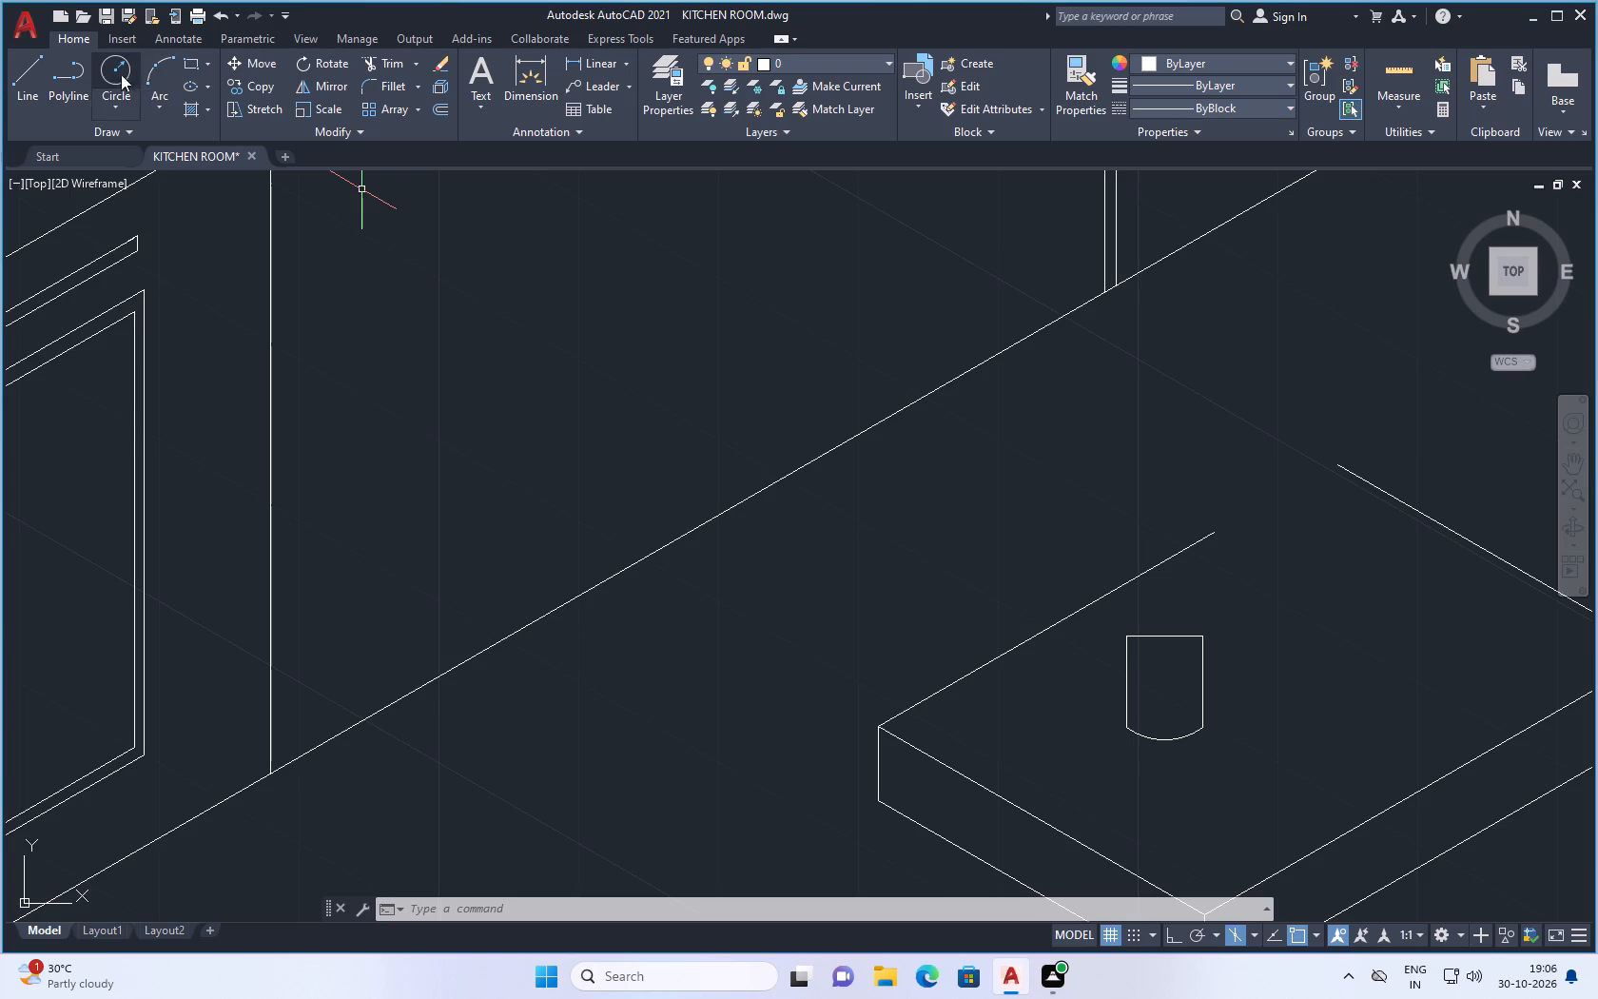
pyautogui.click(151, 74)
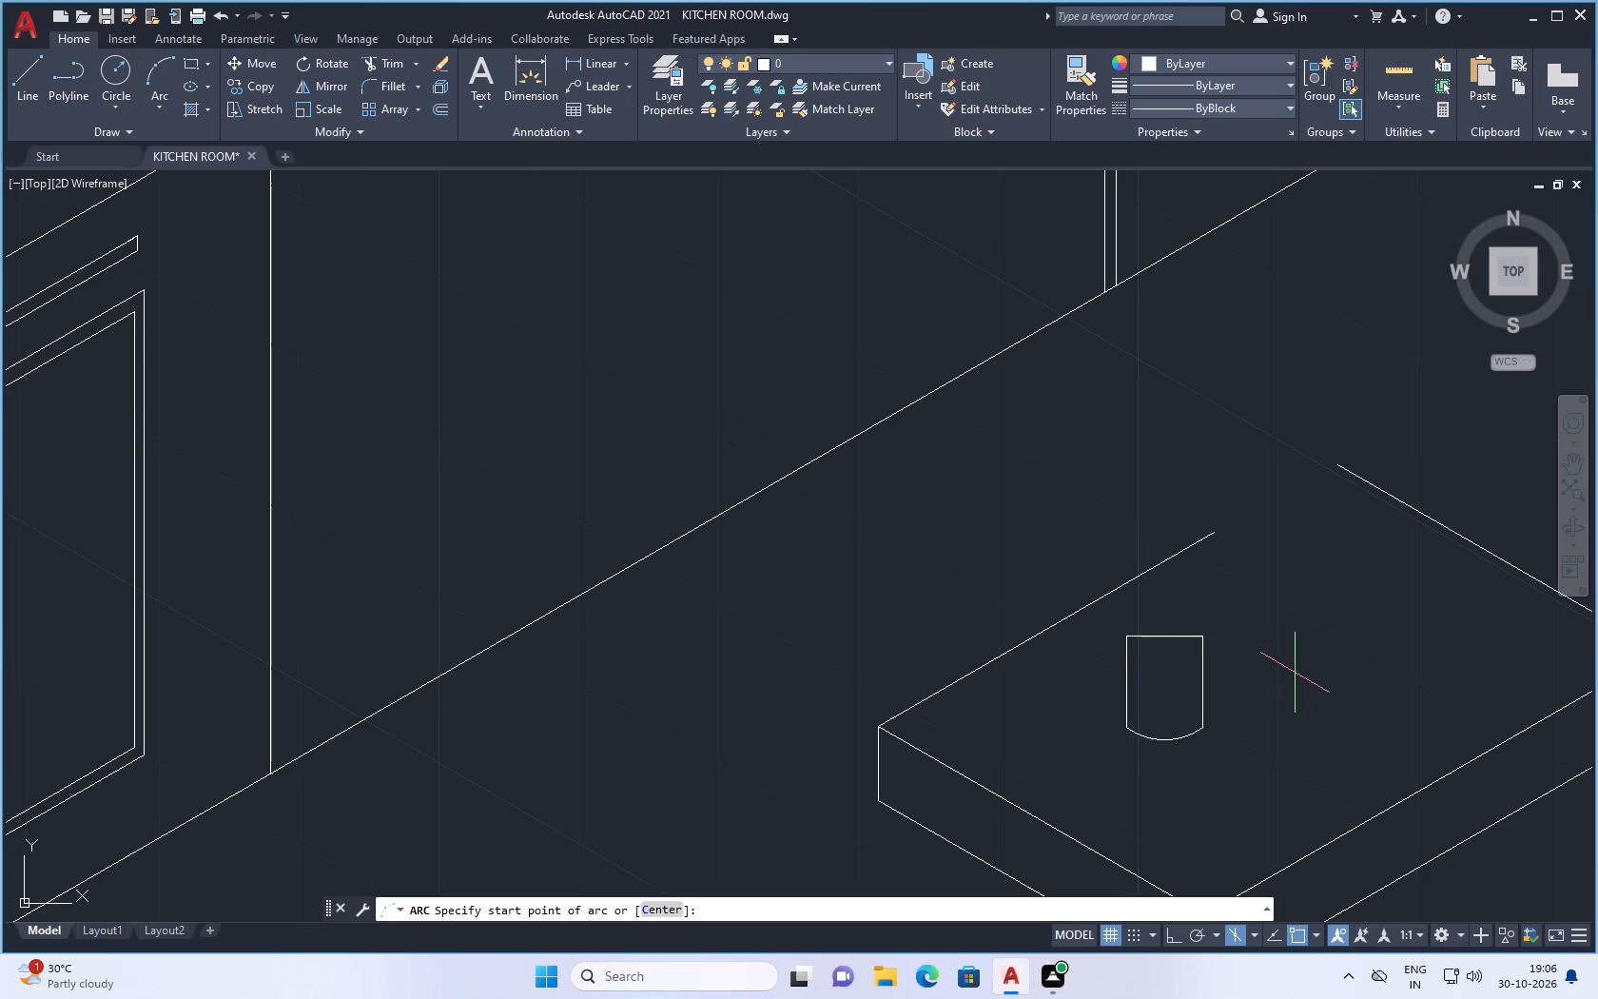
pyautogui.scroll(2, 1177, 672)
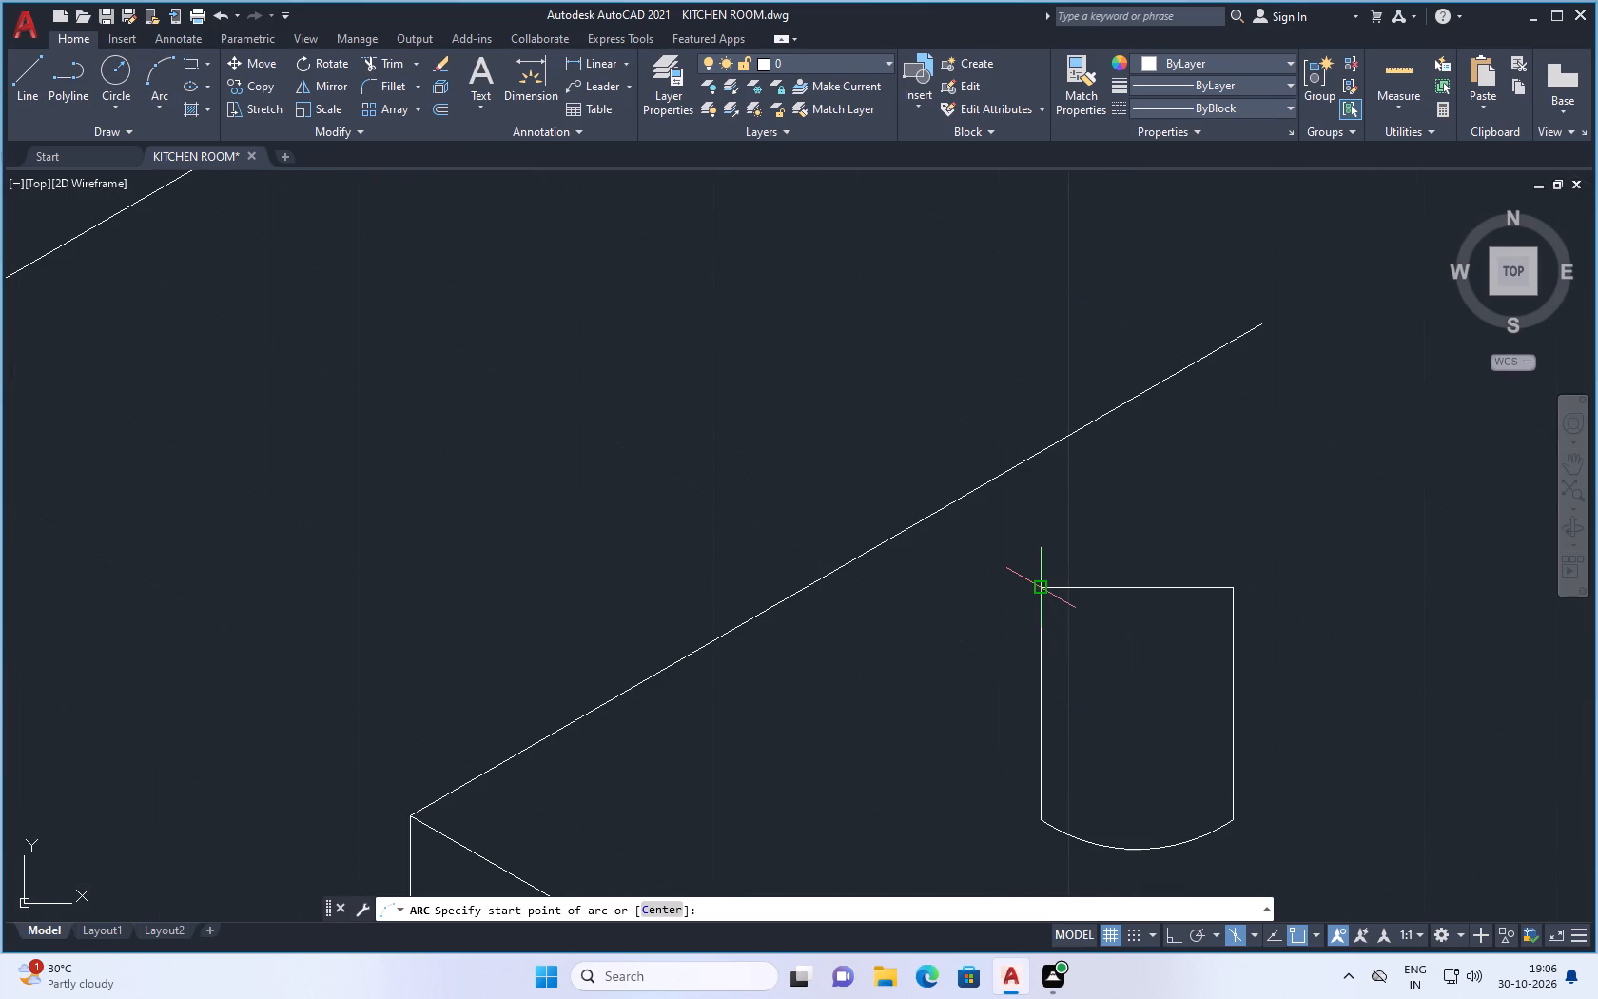
pyautogui.click(1043, 587)
pyautogui.click(1023, 575)
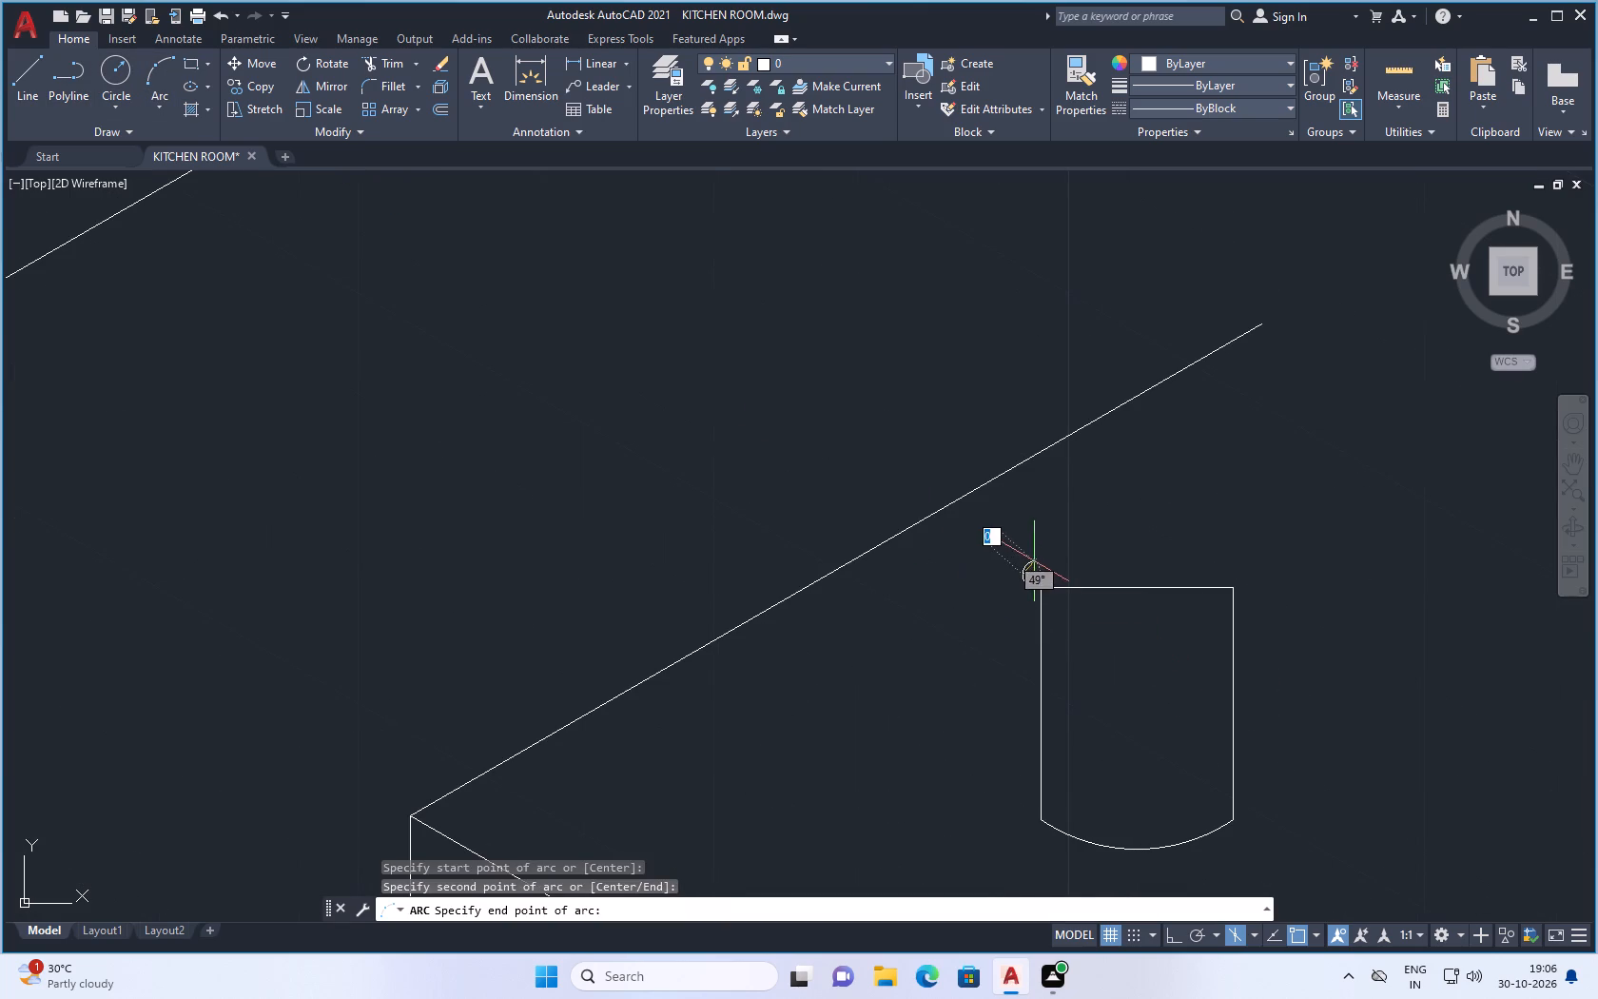
pyautogui.click(1034, 561)
# Draw a matching small outward-bulging arc rising from the container's top-right corner.
pyautogui.press('space')
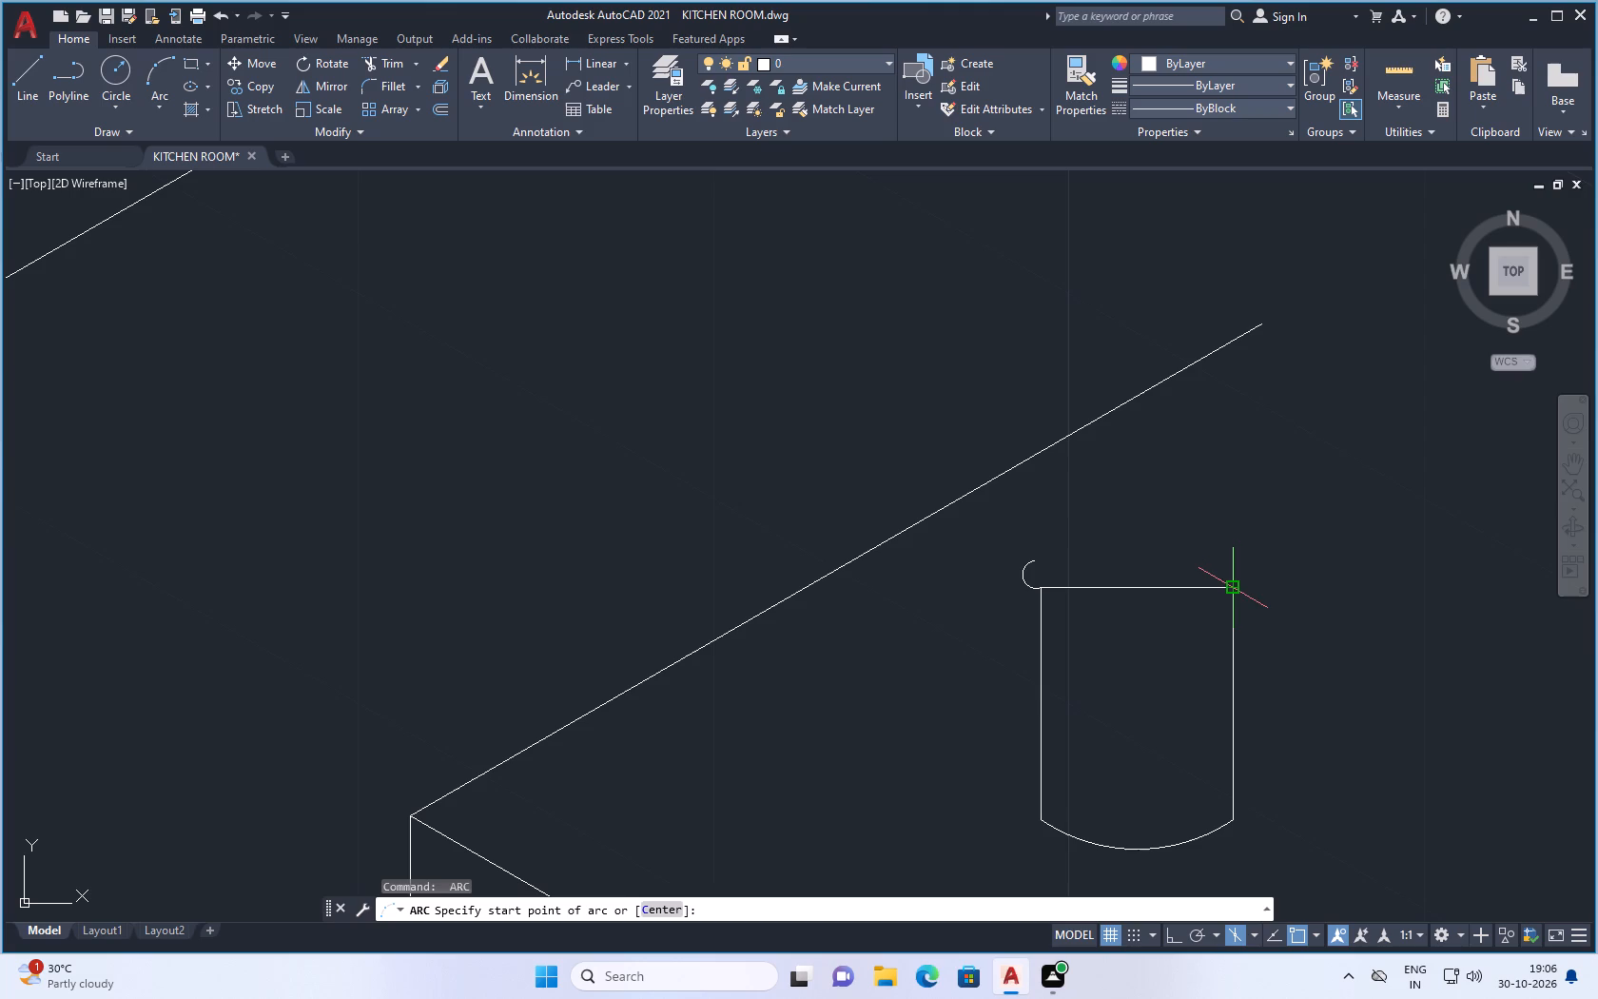
pyautogui.click(1230, 585)
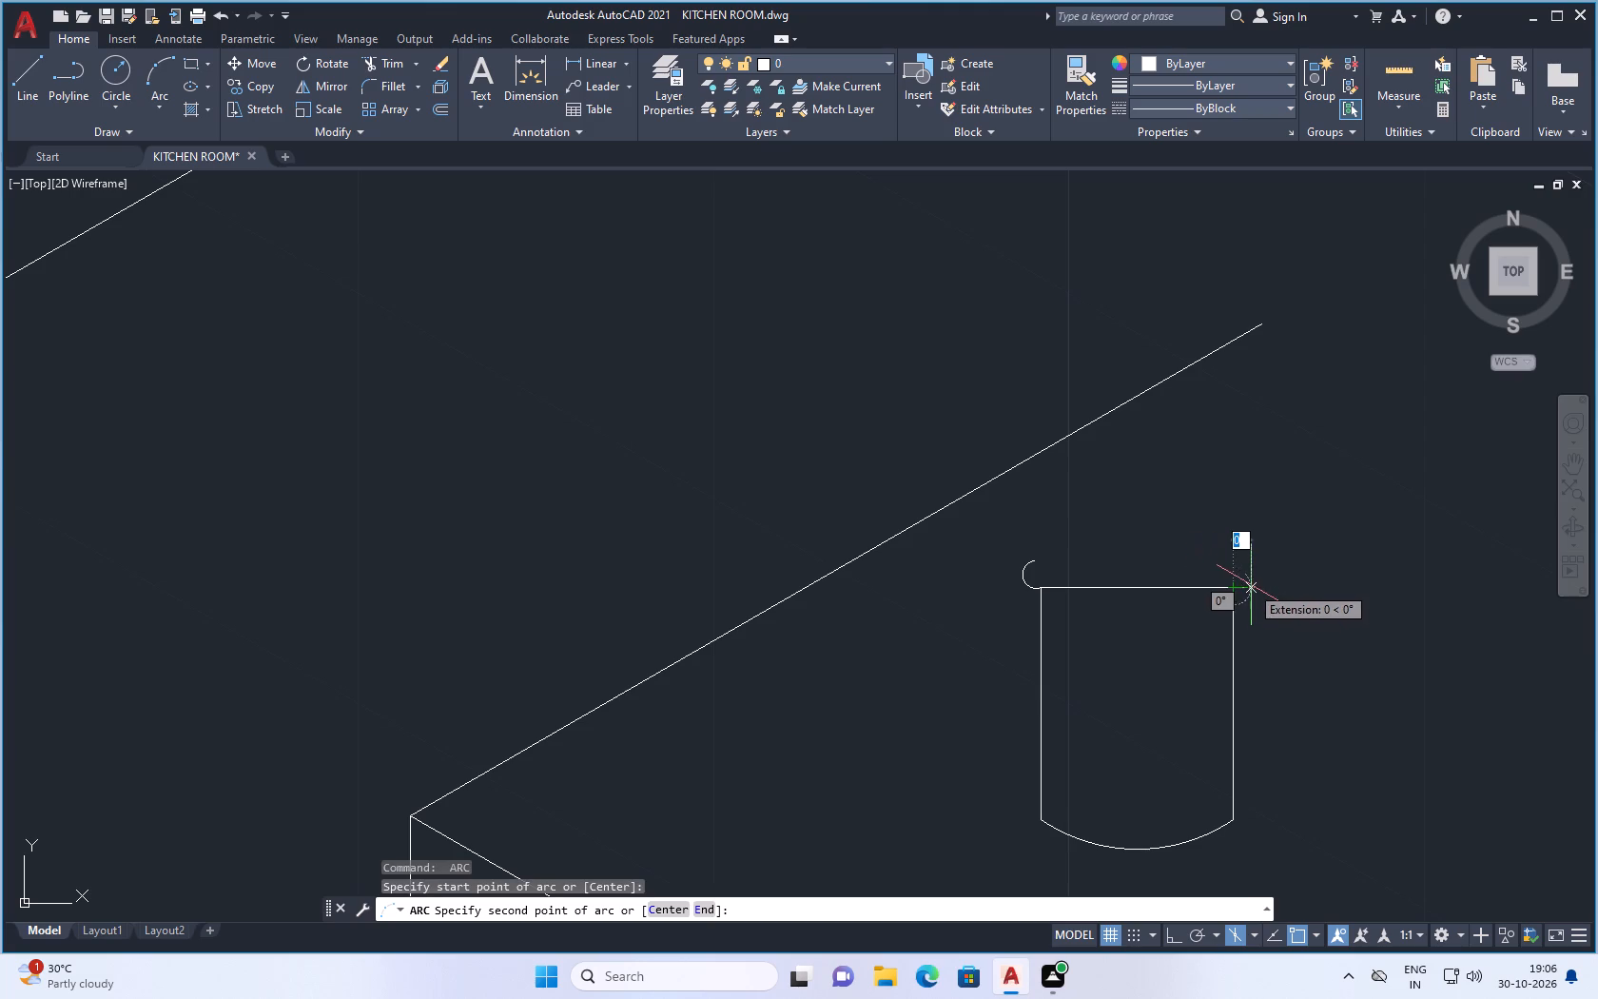
pyautogui.click(1251, 574)
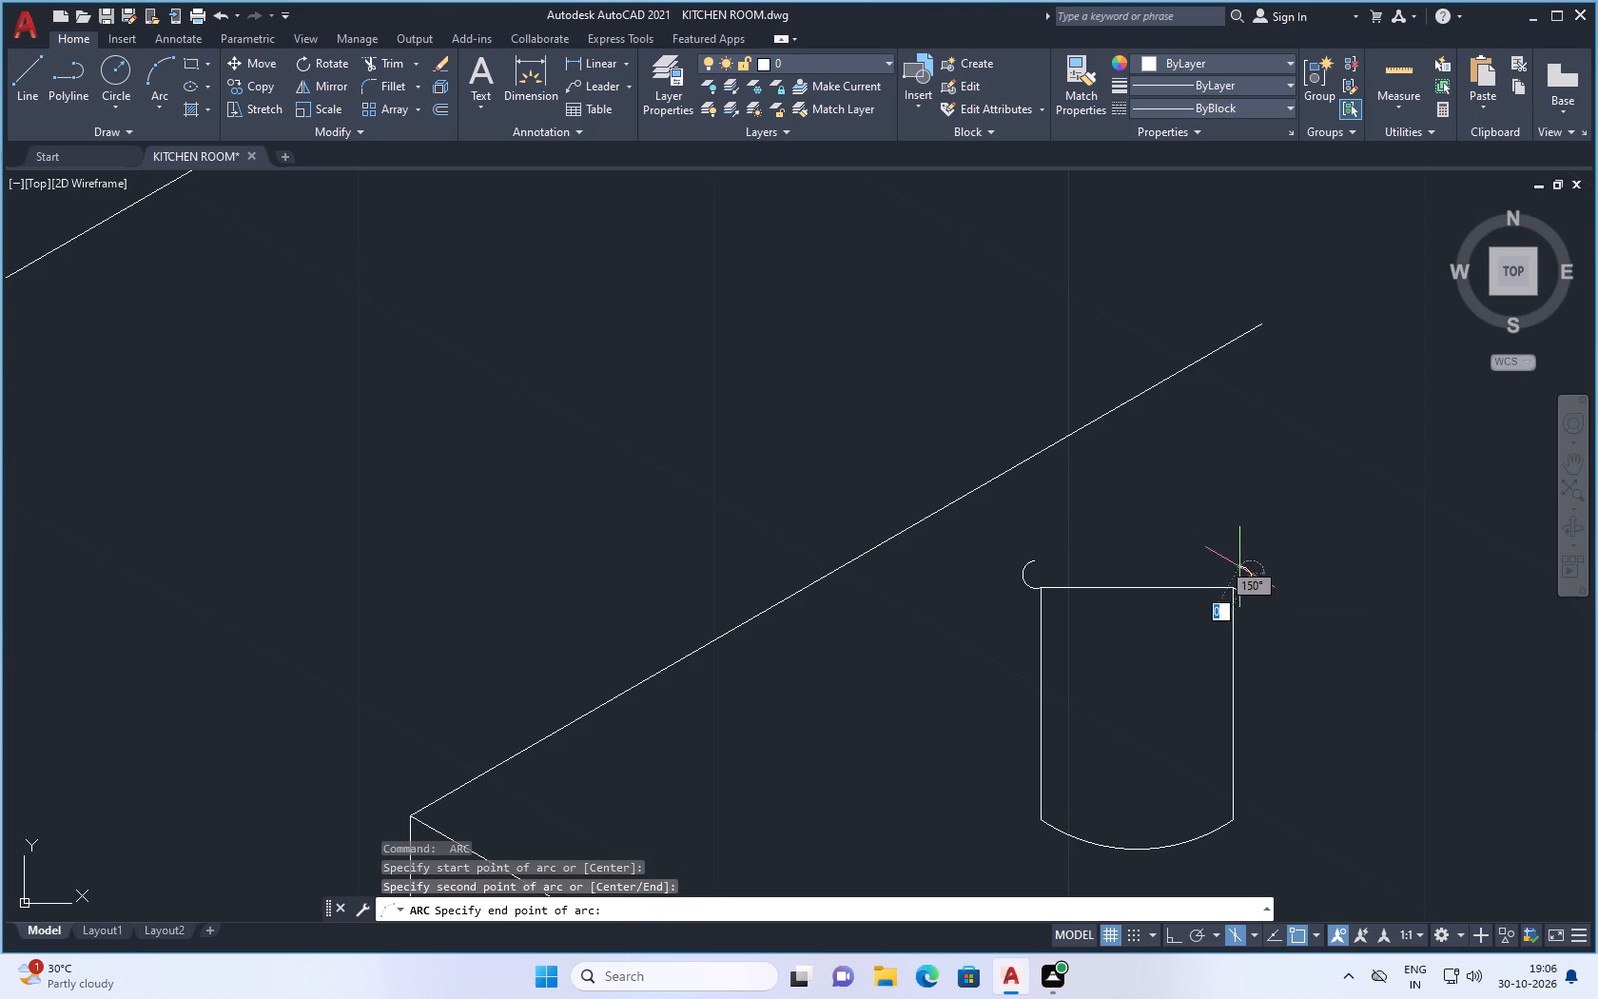
pyautogui.click(1232, 560)
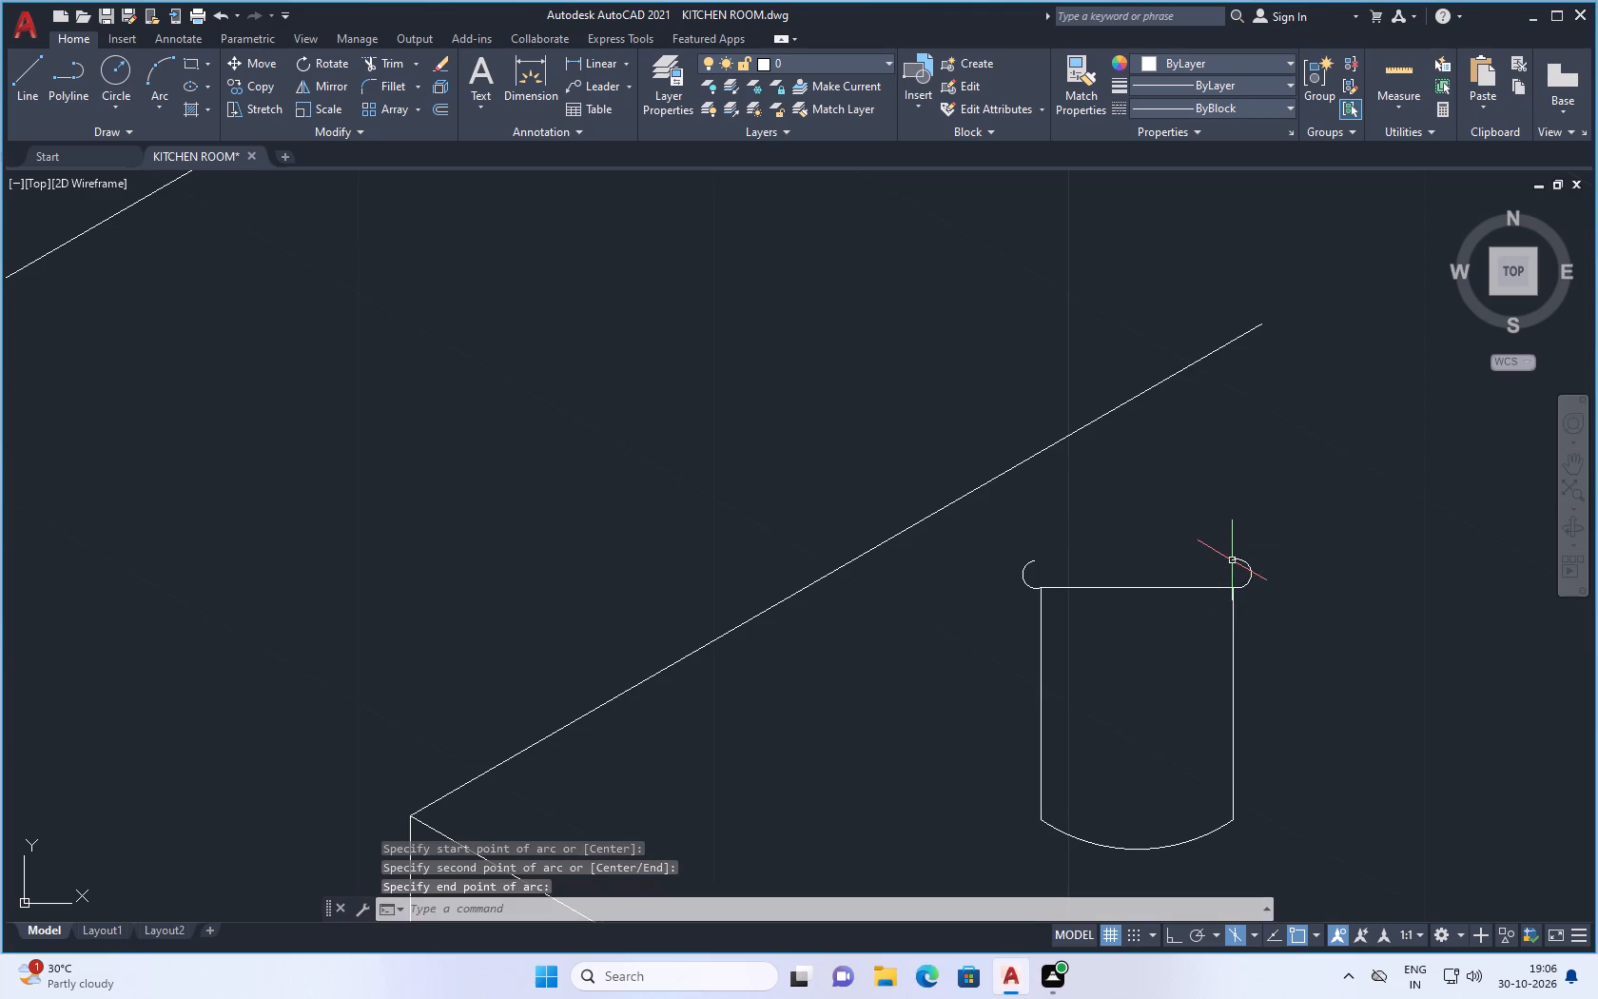
pyautogui.press('space')
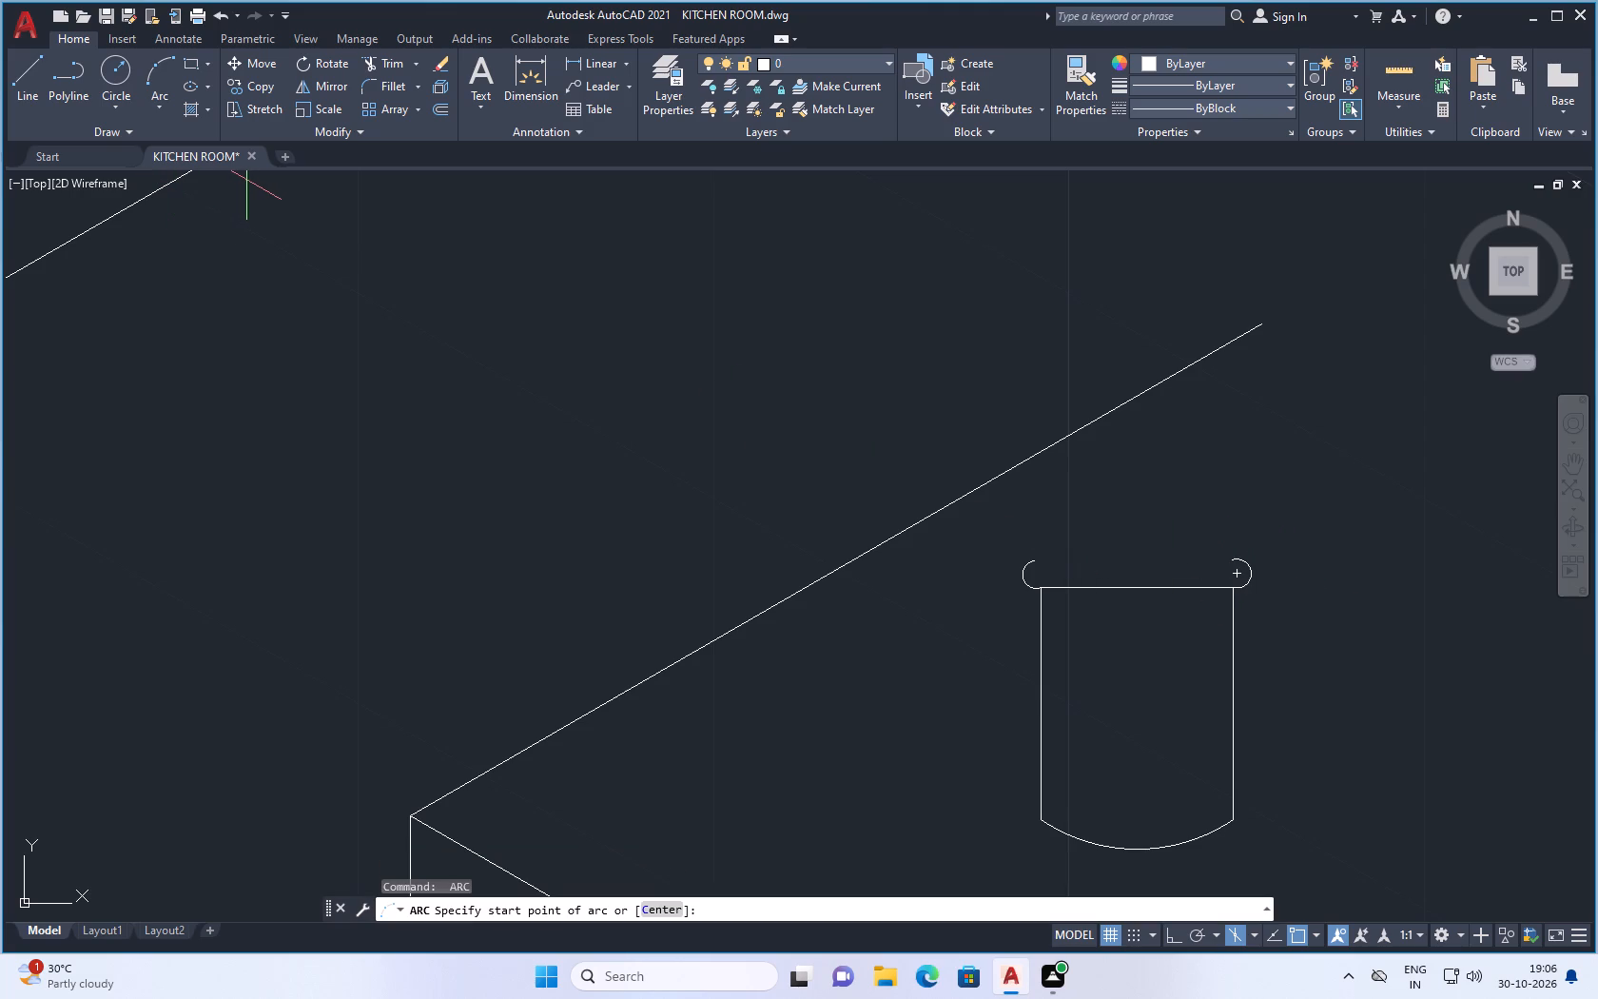
pyautogui.press('Escape')
# Draw a line joining the upper ends of the two small arcs to close the container's rim.
pyautogui.click(21, 83)
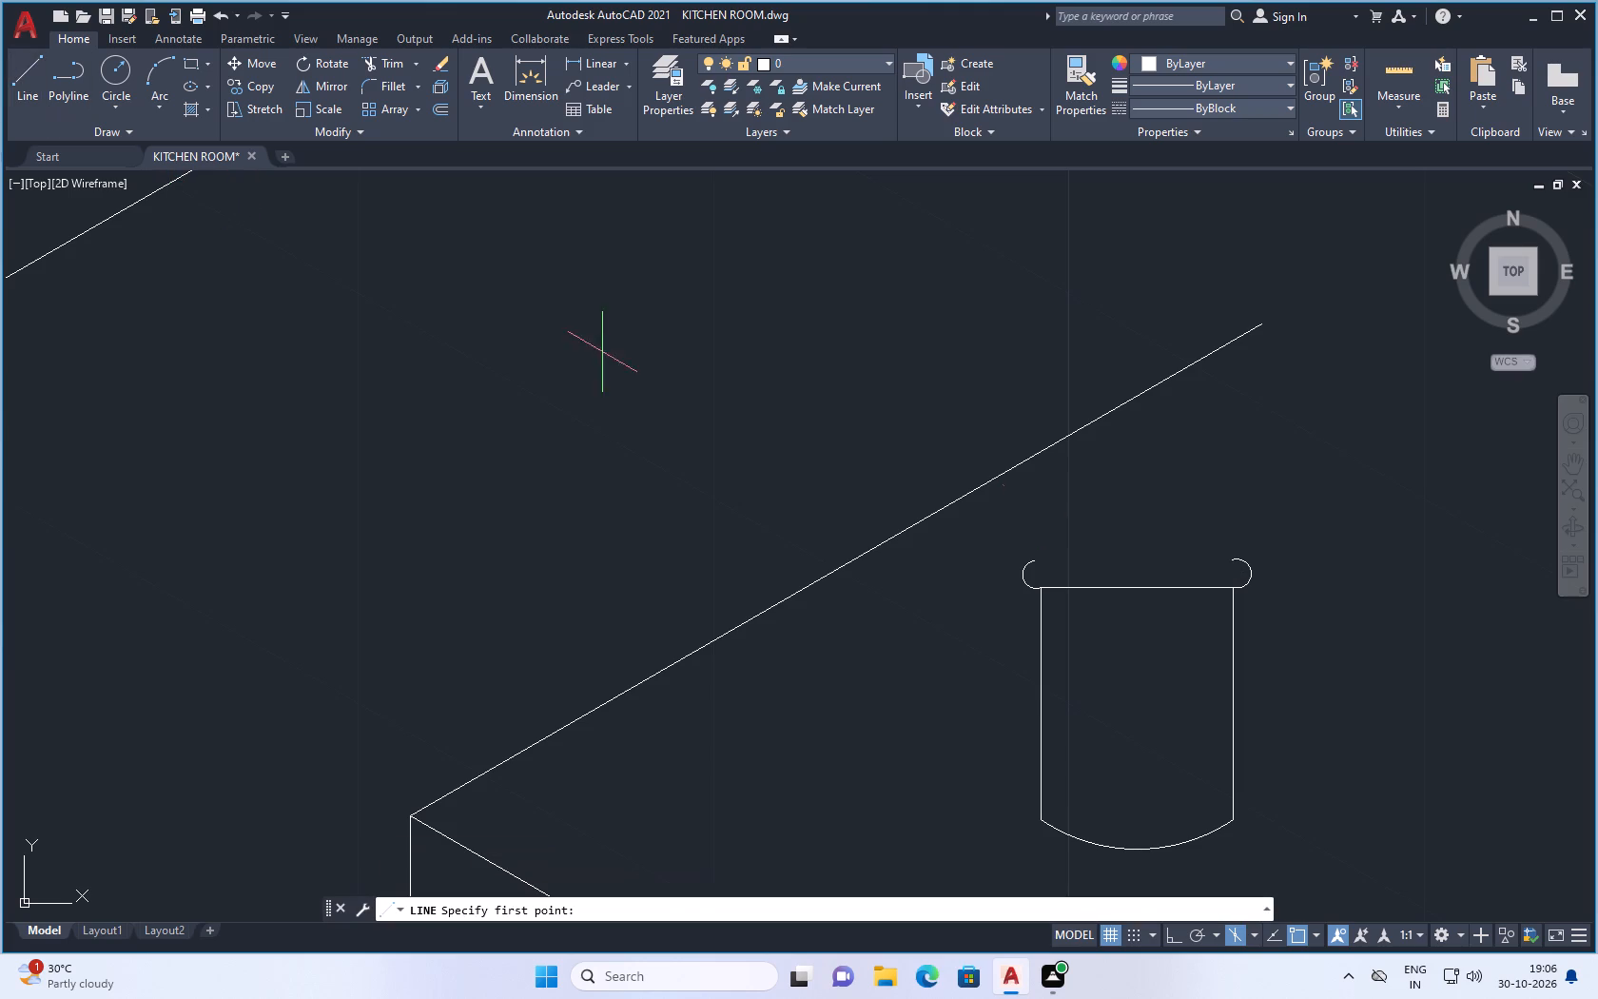
pyautogui.click(1028, 556)
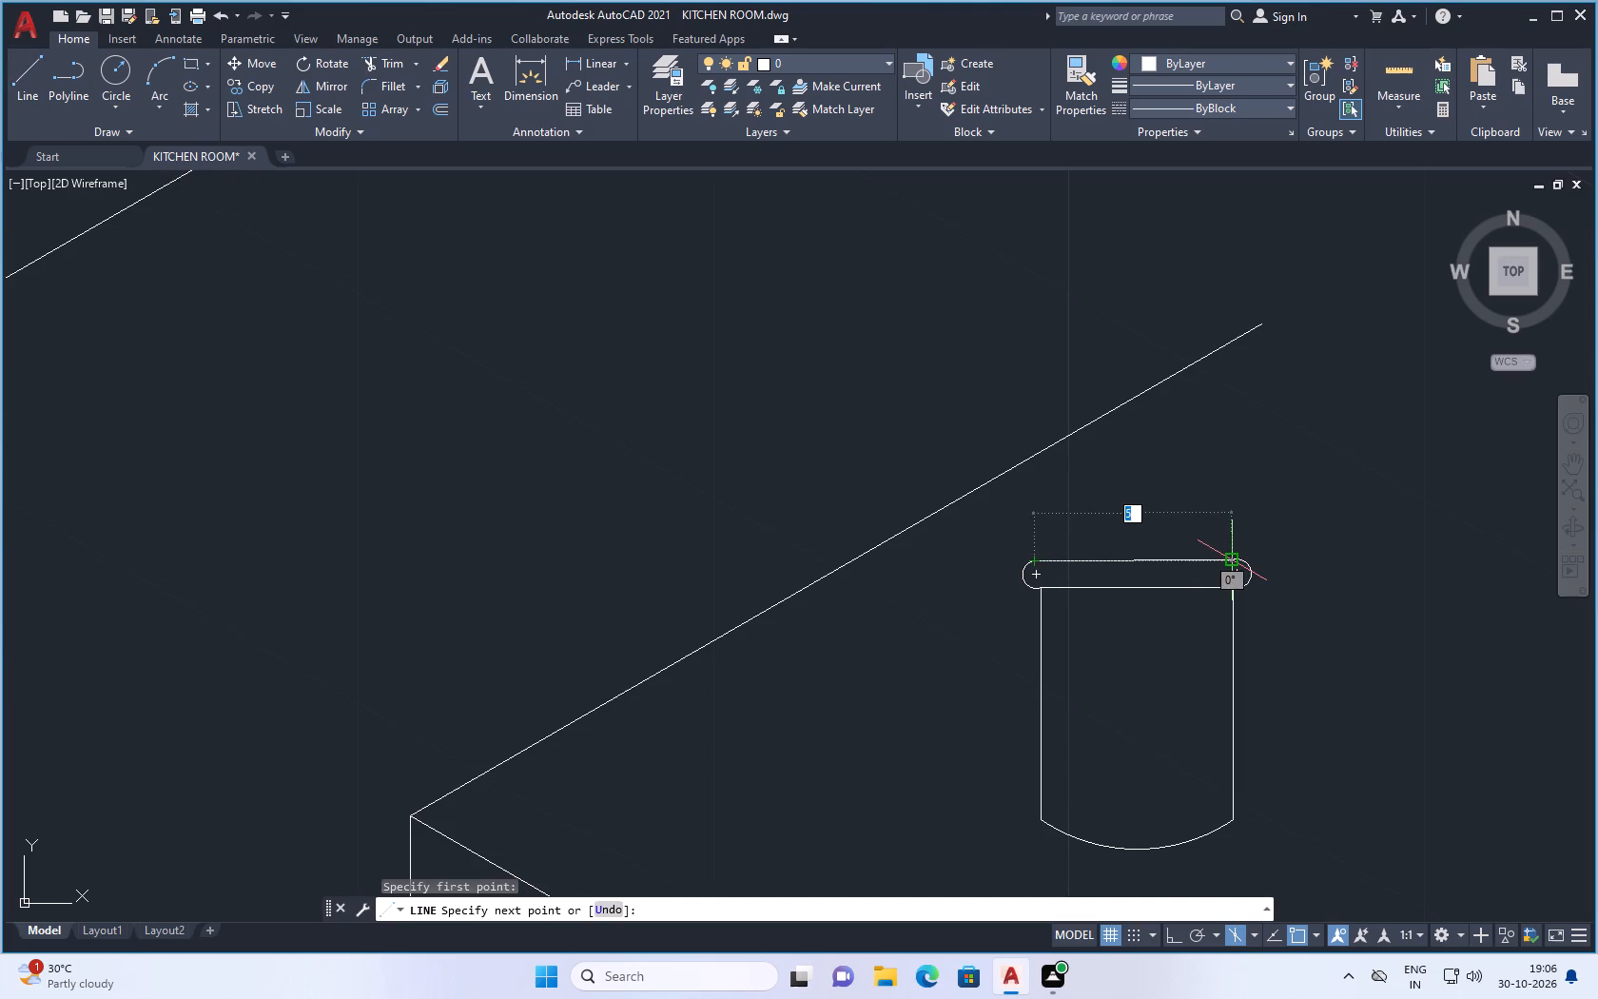
pyautogui.click(1234, 561)
pyautogui.press('Escape')
pyautogui.scroll(-1, 1218, 551)
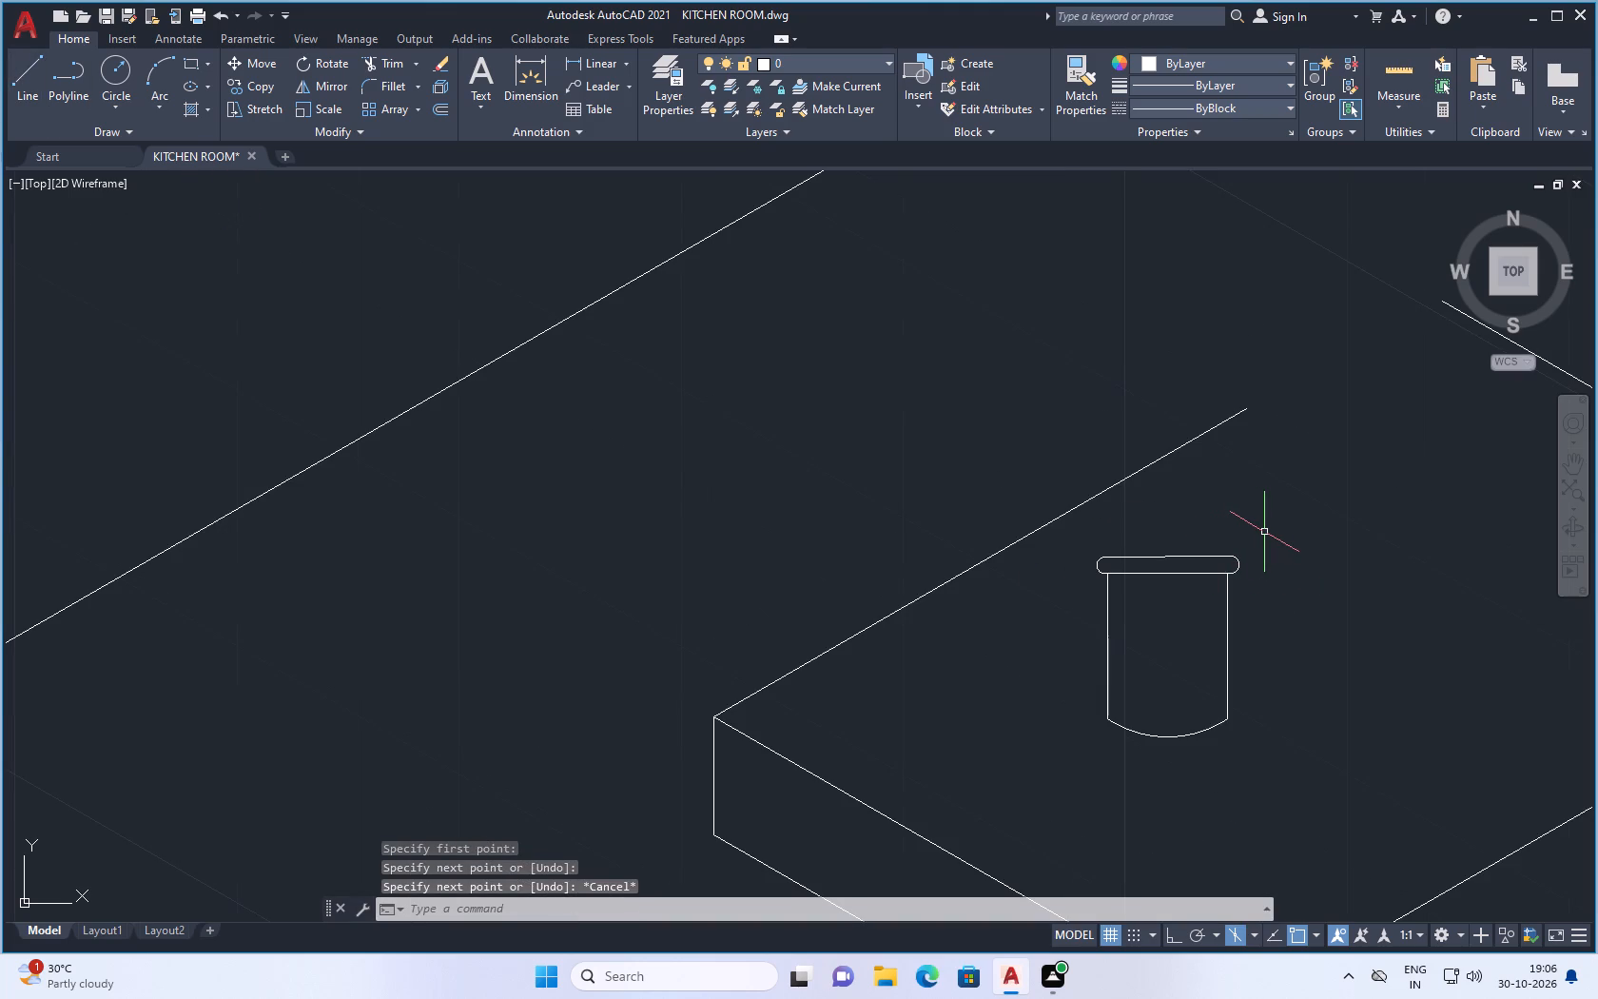
# Save the drawing.
pyautogui.hotkey('ctrl', 's')
pyautogui.hotkey('ctrl', 's')
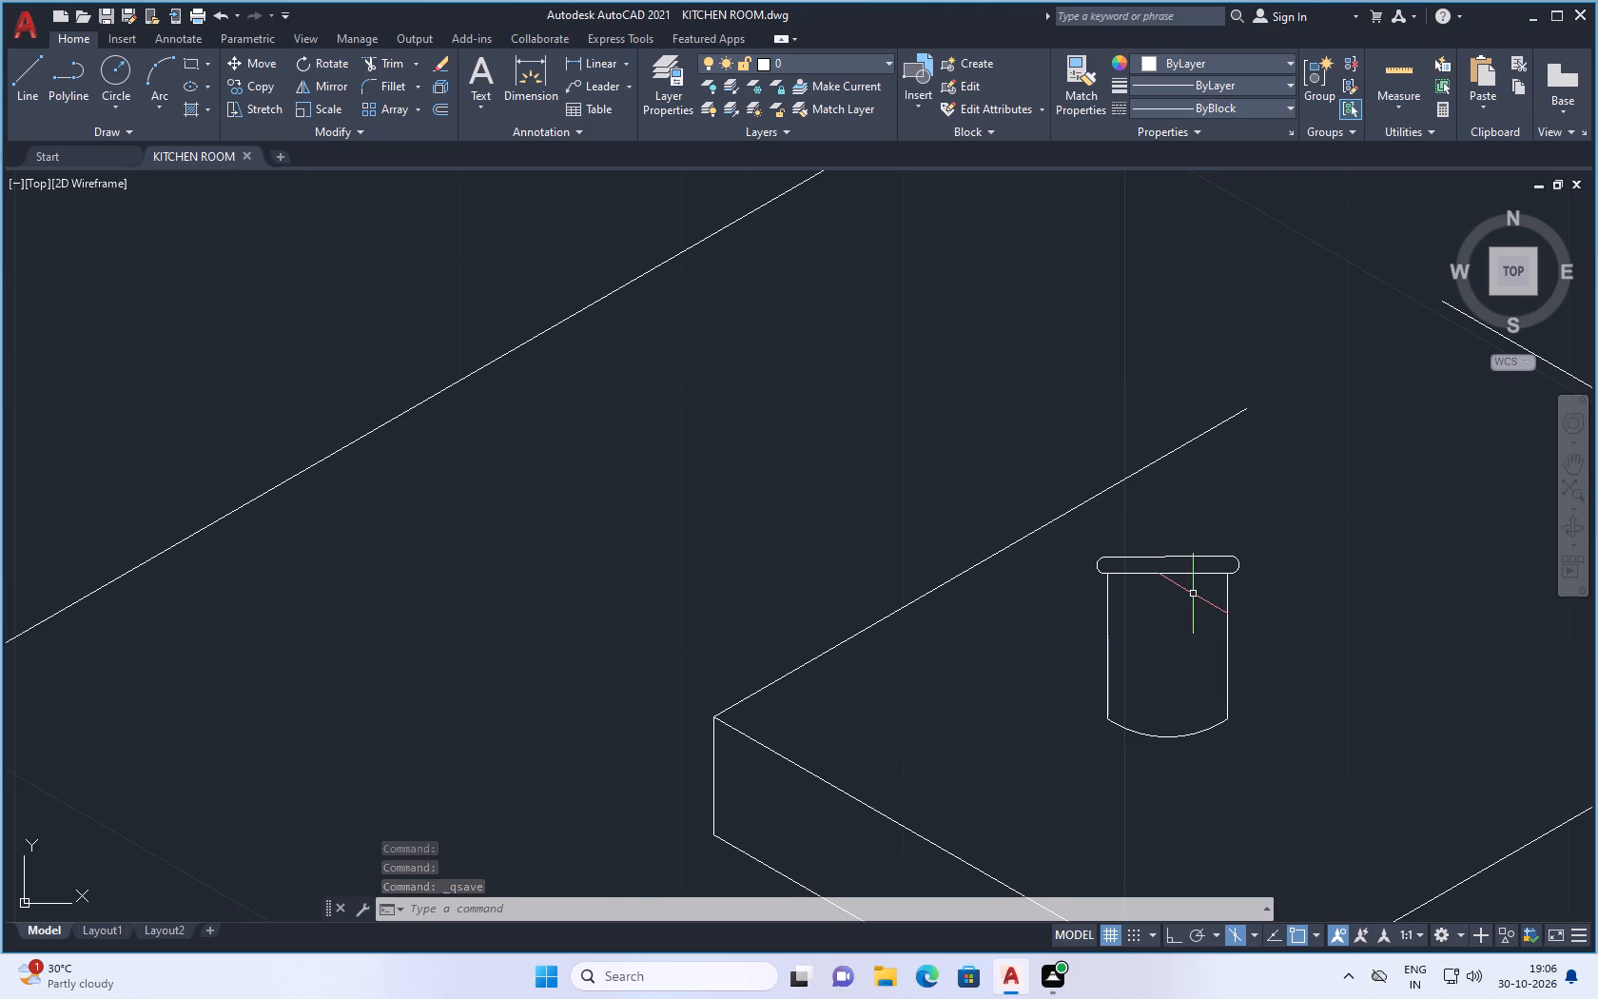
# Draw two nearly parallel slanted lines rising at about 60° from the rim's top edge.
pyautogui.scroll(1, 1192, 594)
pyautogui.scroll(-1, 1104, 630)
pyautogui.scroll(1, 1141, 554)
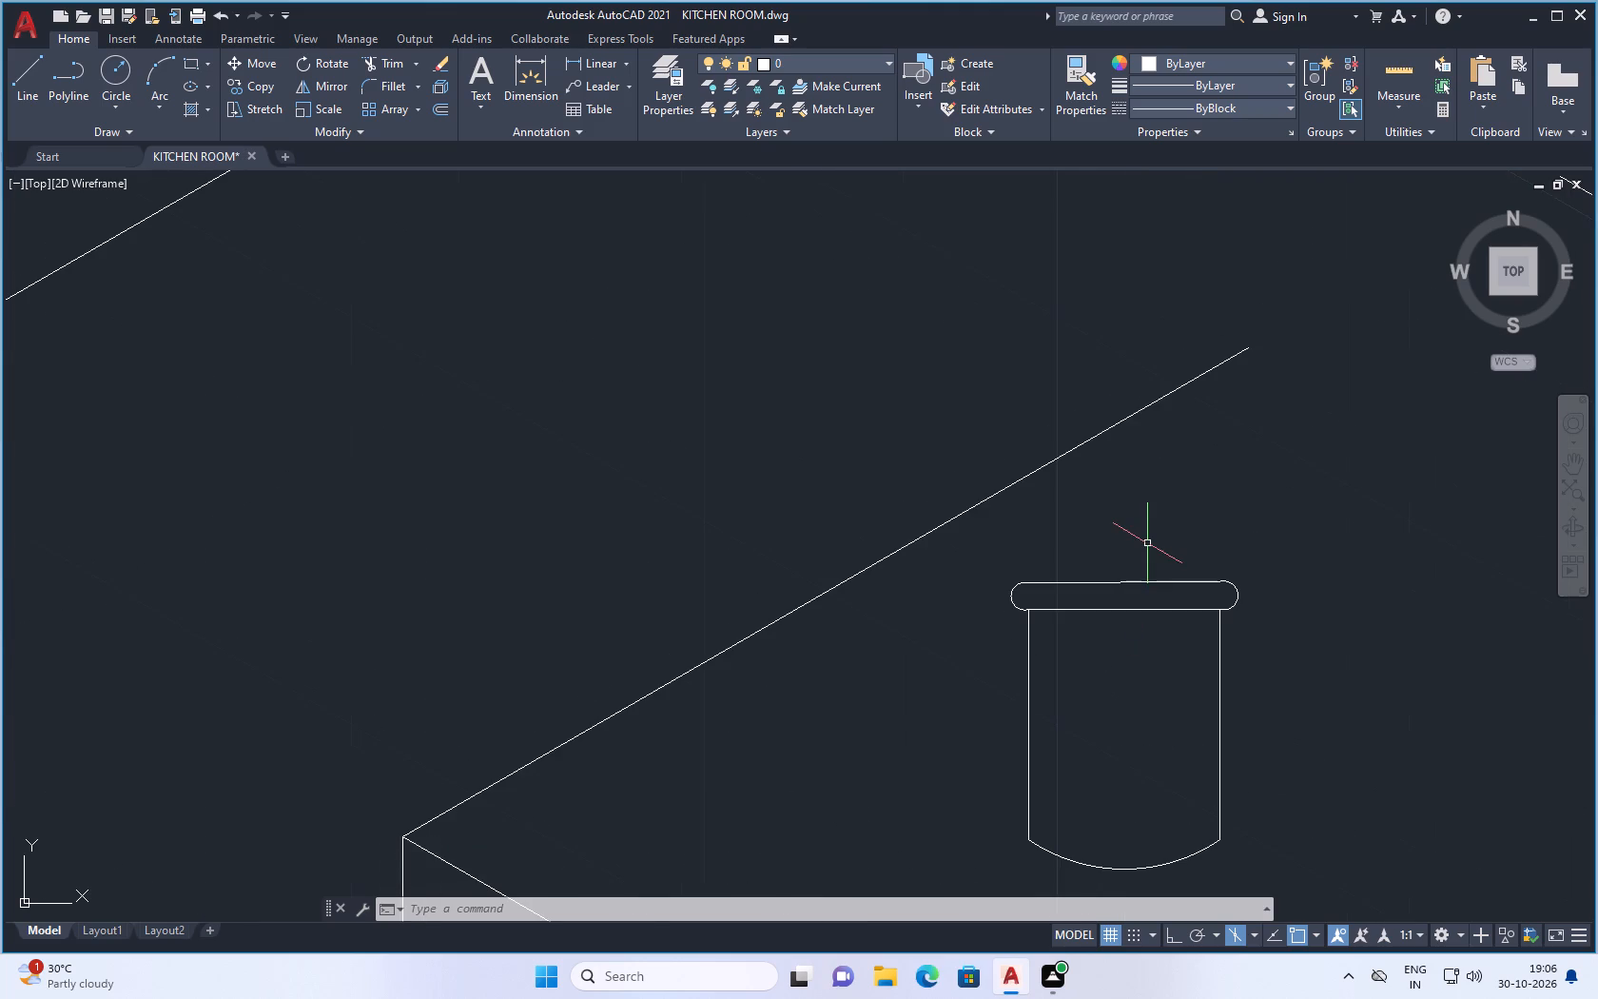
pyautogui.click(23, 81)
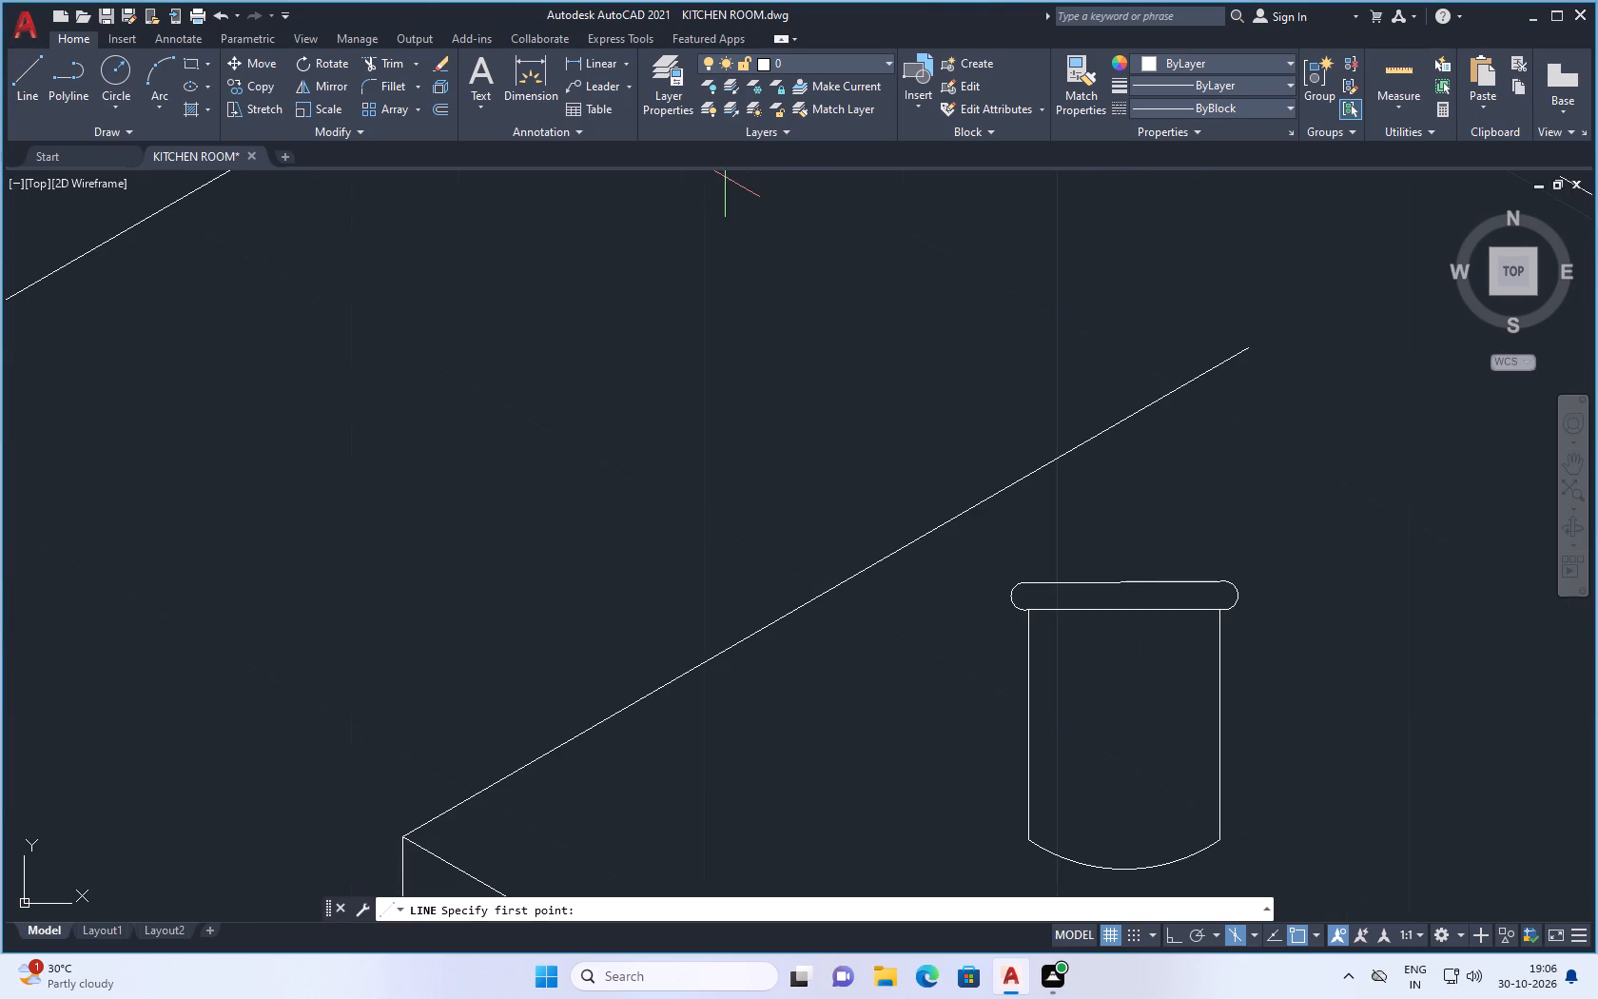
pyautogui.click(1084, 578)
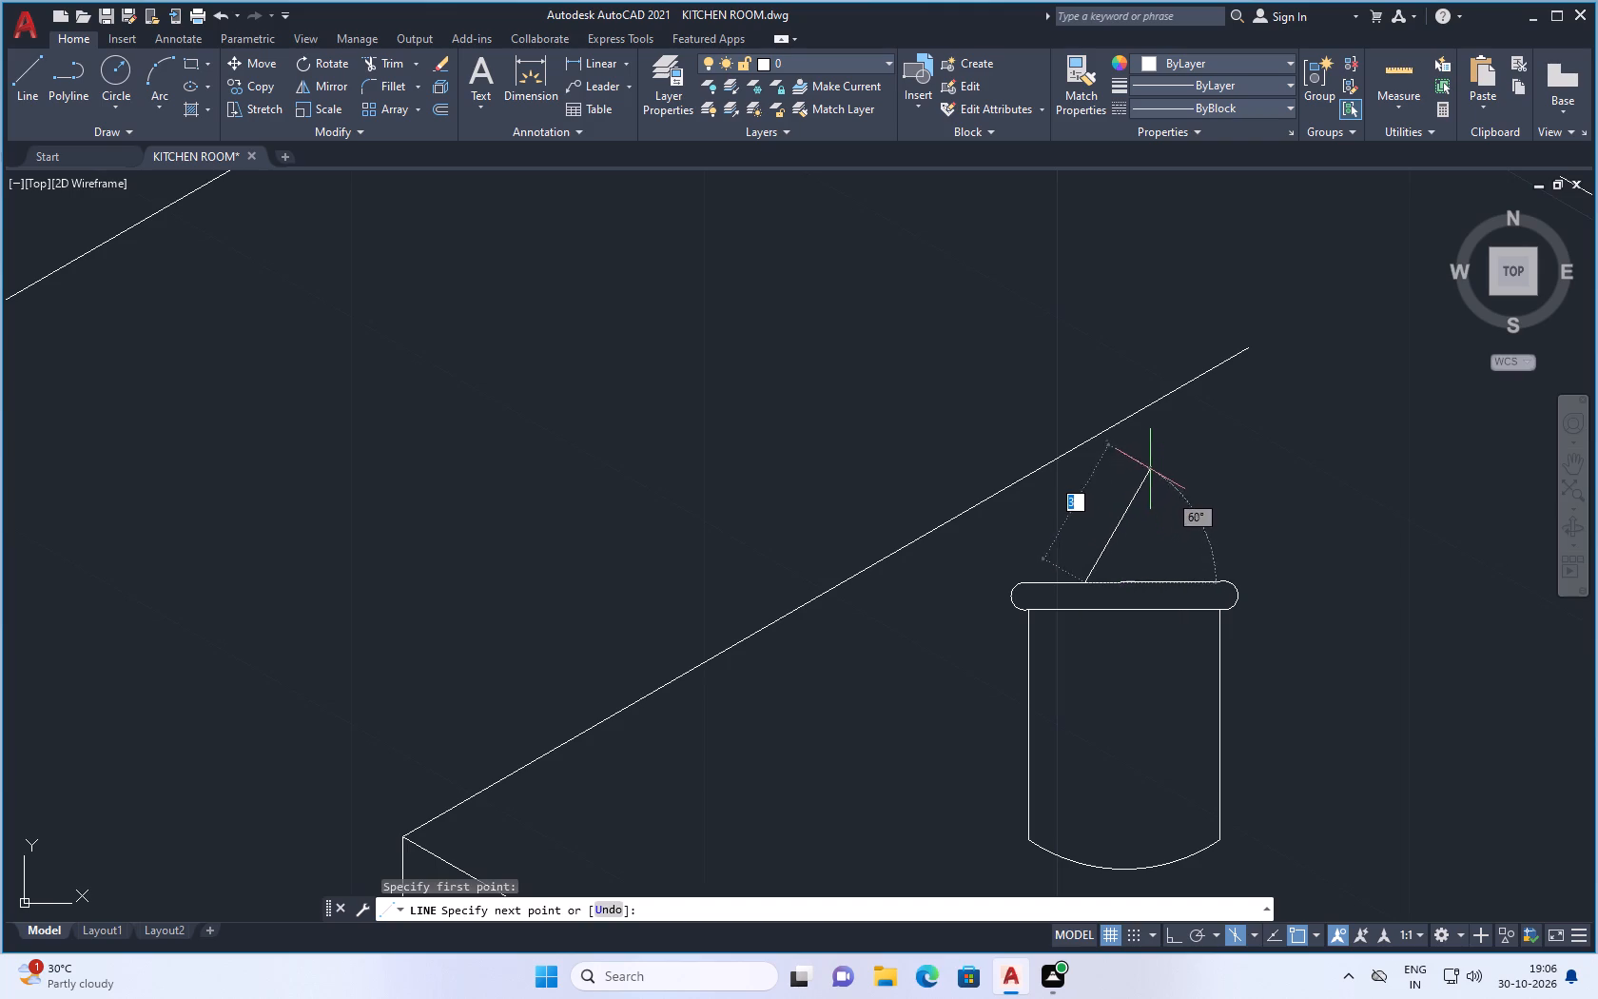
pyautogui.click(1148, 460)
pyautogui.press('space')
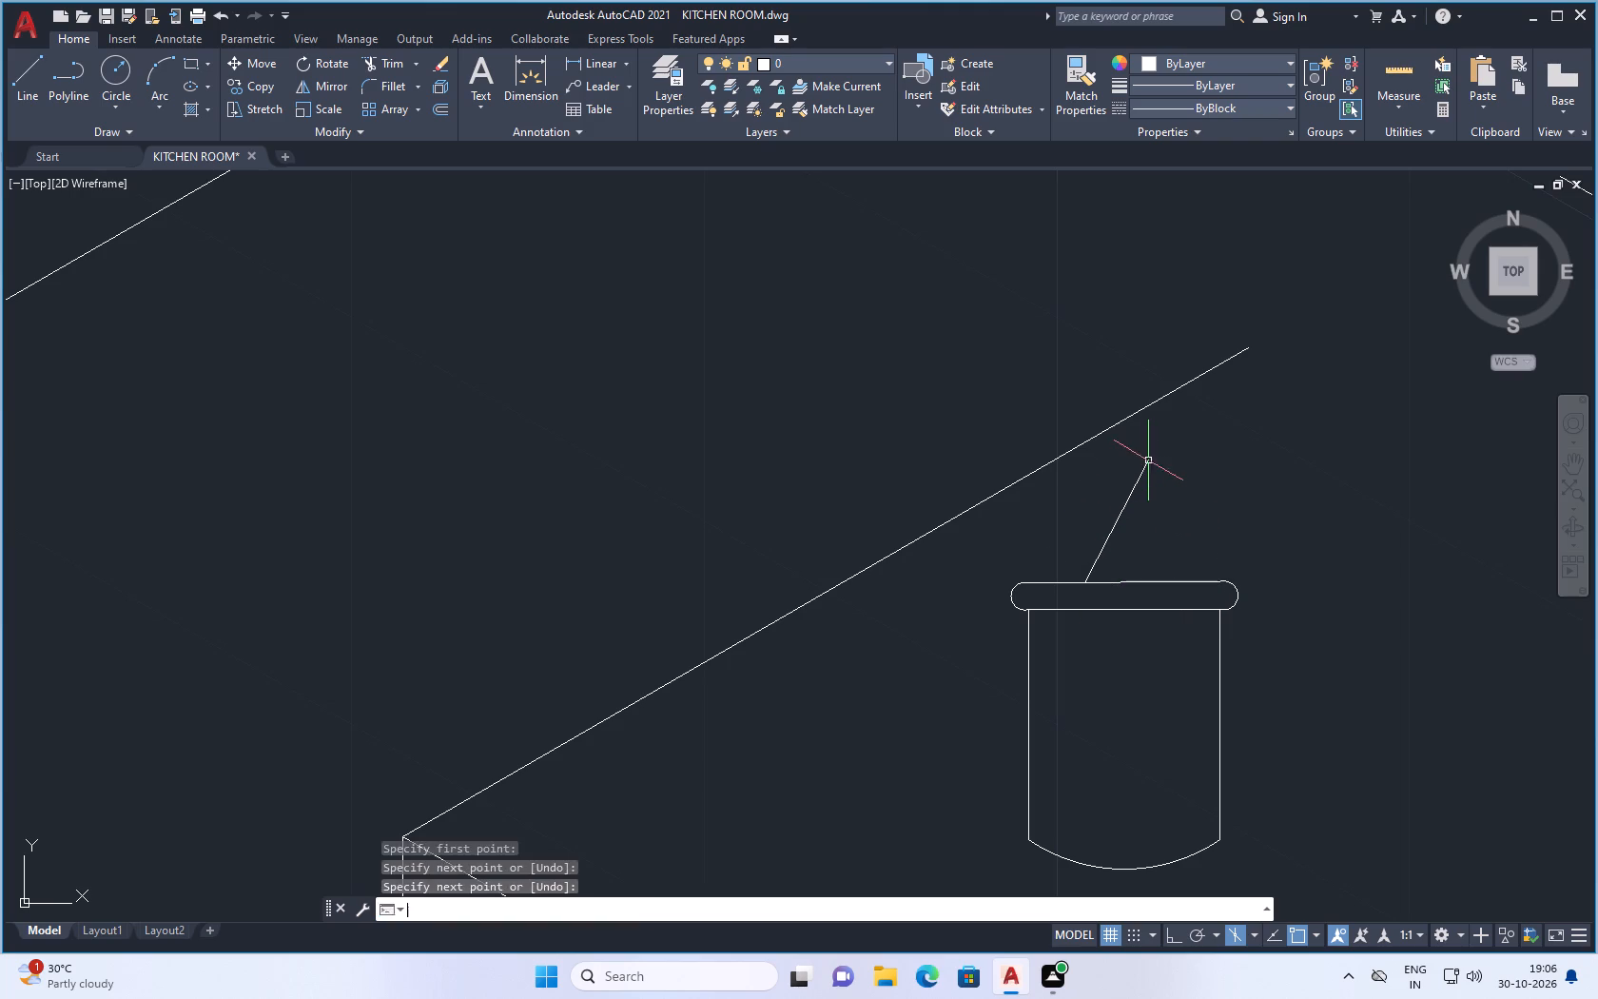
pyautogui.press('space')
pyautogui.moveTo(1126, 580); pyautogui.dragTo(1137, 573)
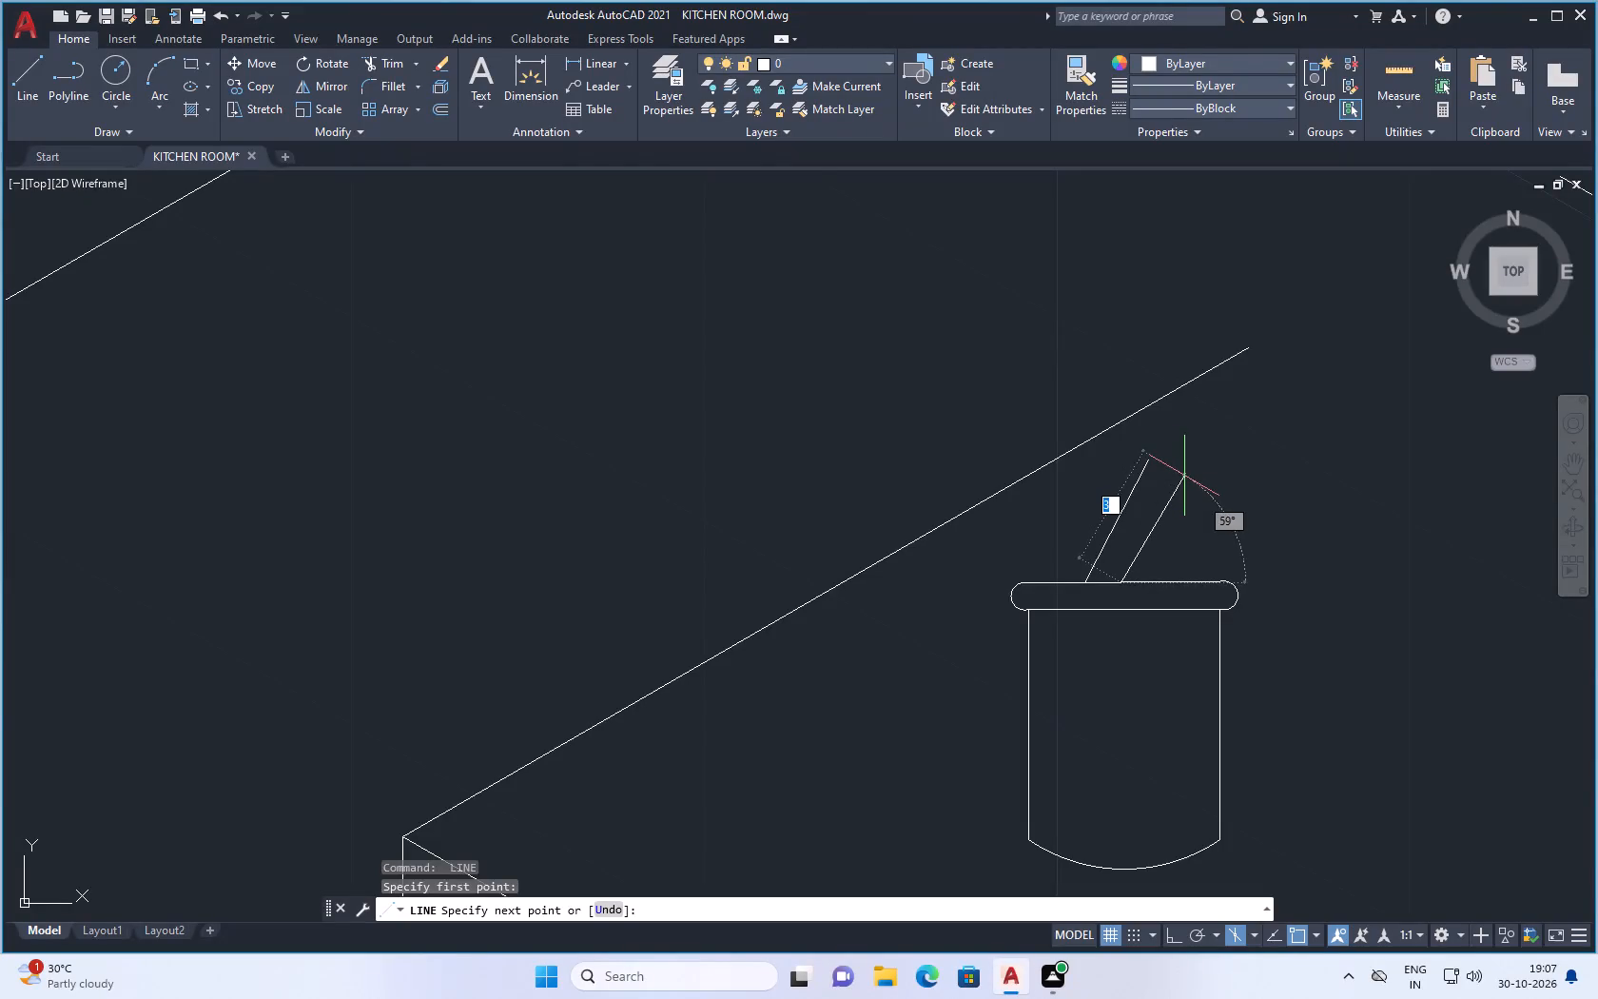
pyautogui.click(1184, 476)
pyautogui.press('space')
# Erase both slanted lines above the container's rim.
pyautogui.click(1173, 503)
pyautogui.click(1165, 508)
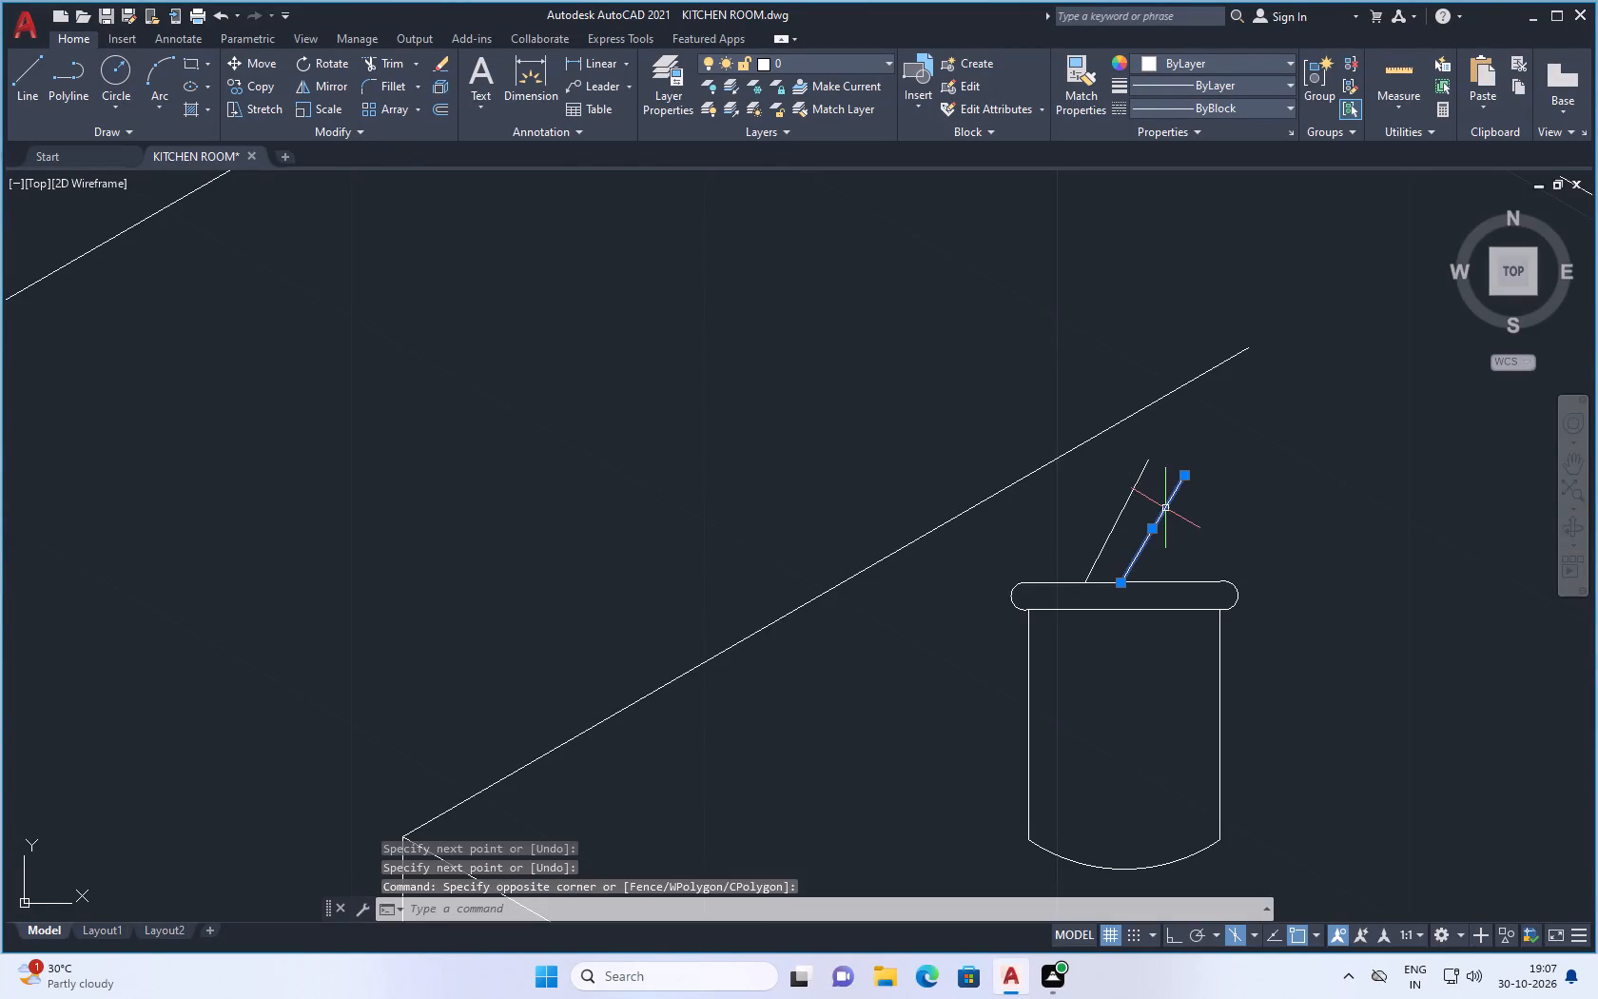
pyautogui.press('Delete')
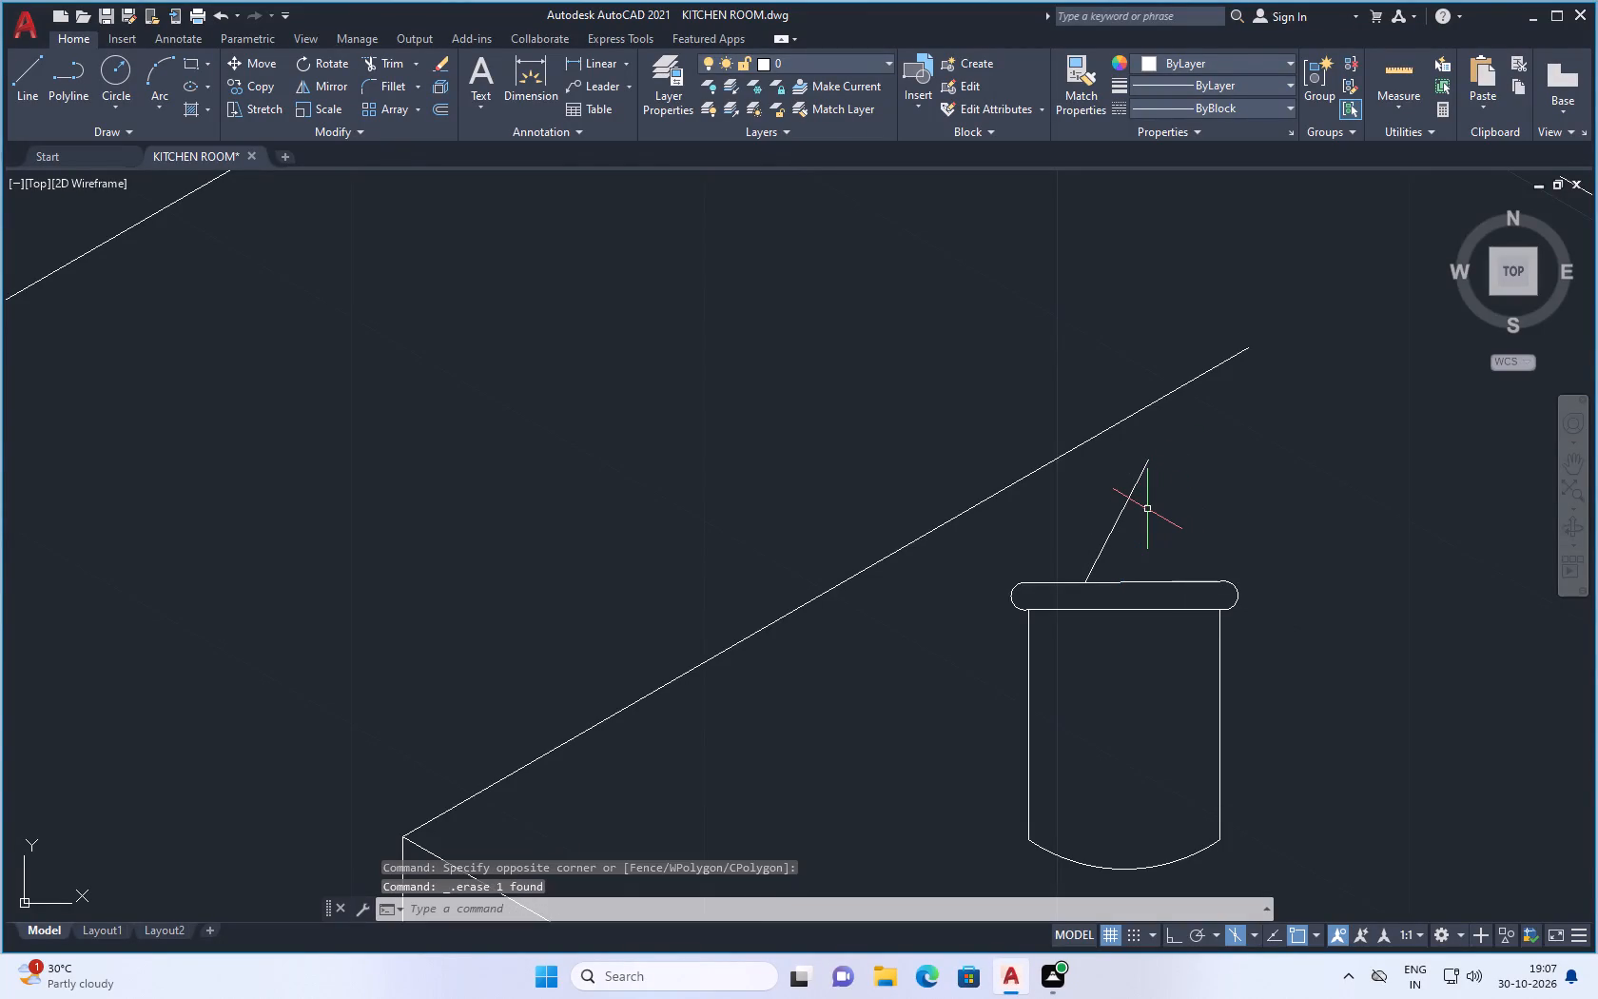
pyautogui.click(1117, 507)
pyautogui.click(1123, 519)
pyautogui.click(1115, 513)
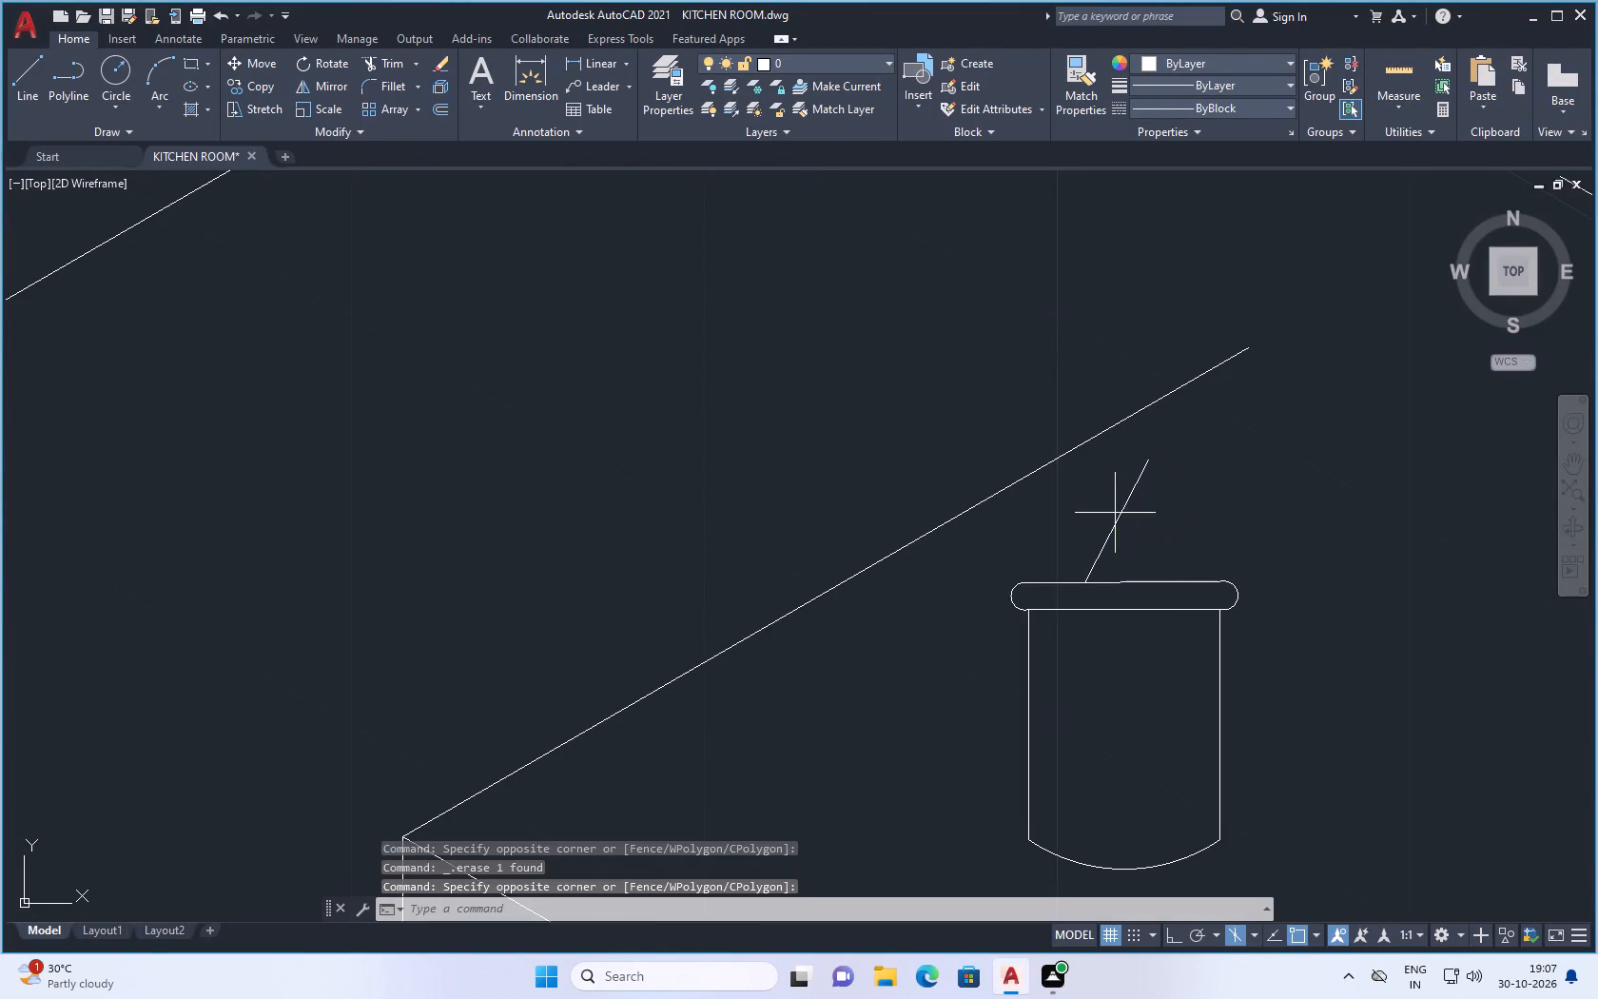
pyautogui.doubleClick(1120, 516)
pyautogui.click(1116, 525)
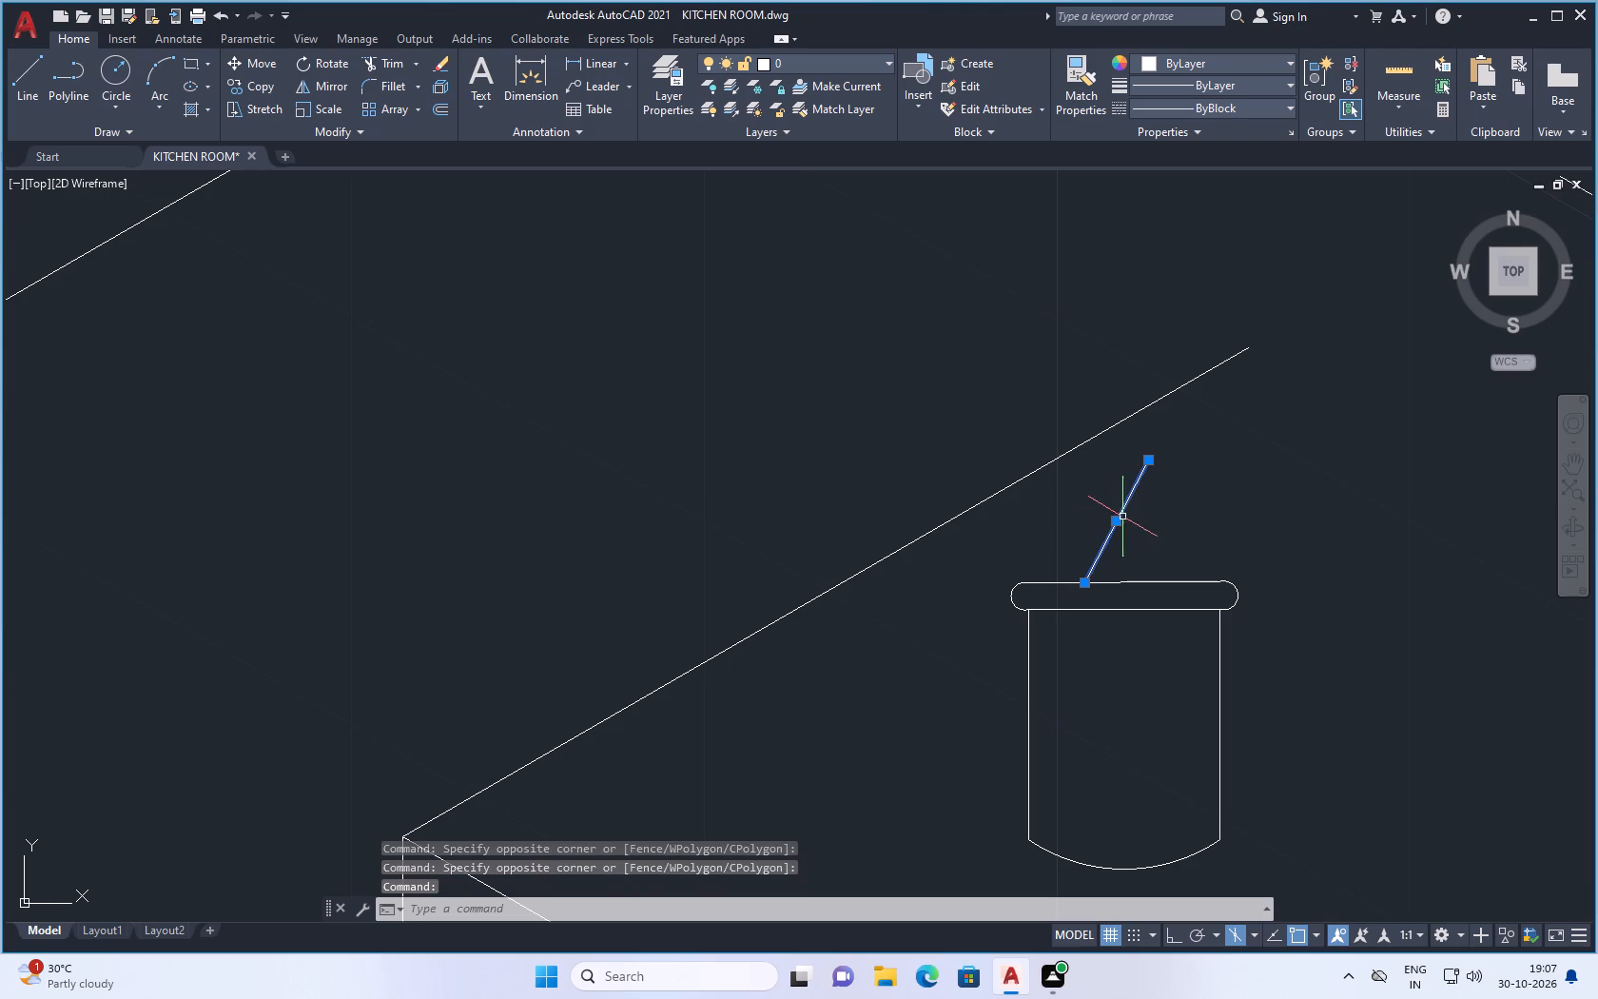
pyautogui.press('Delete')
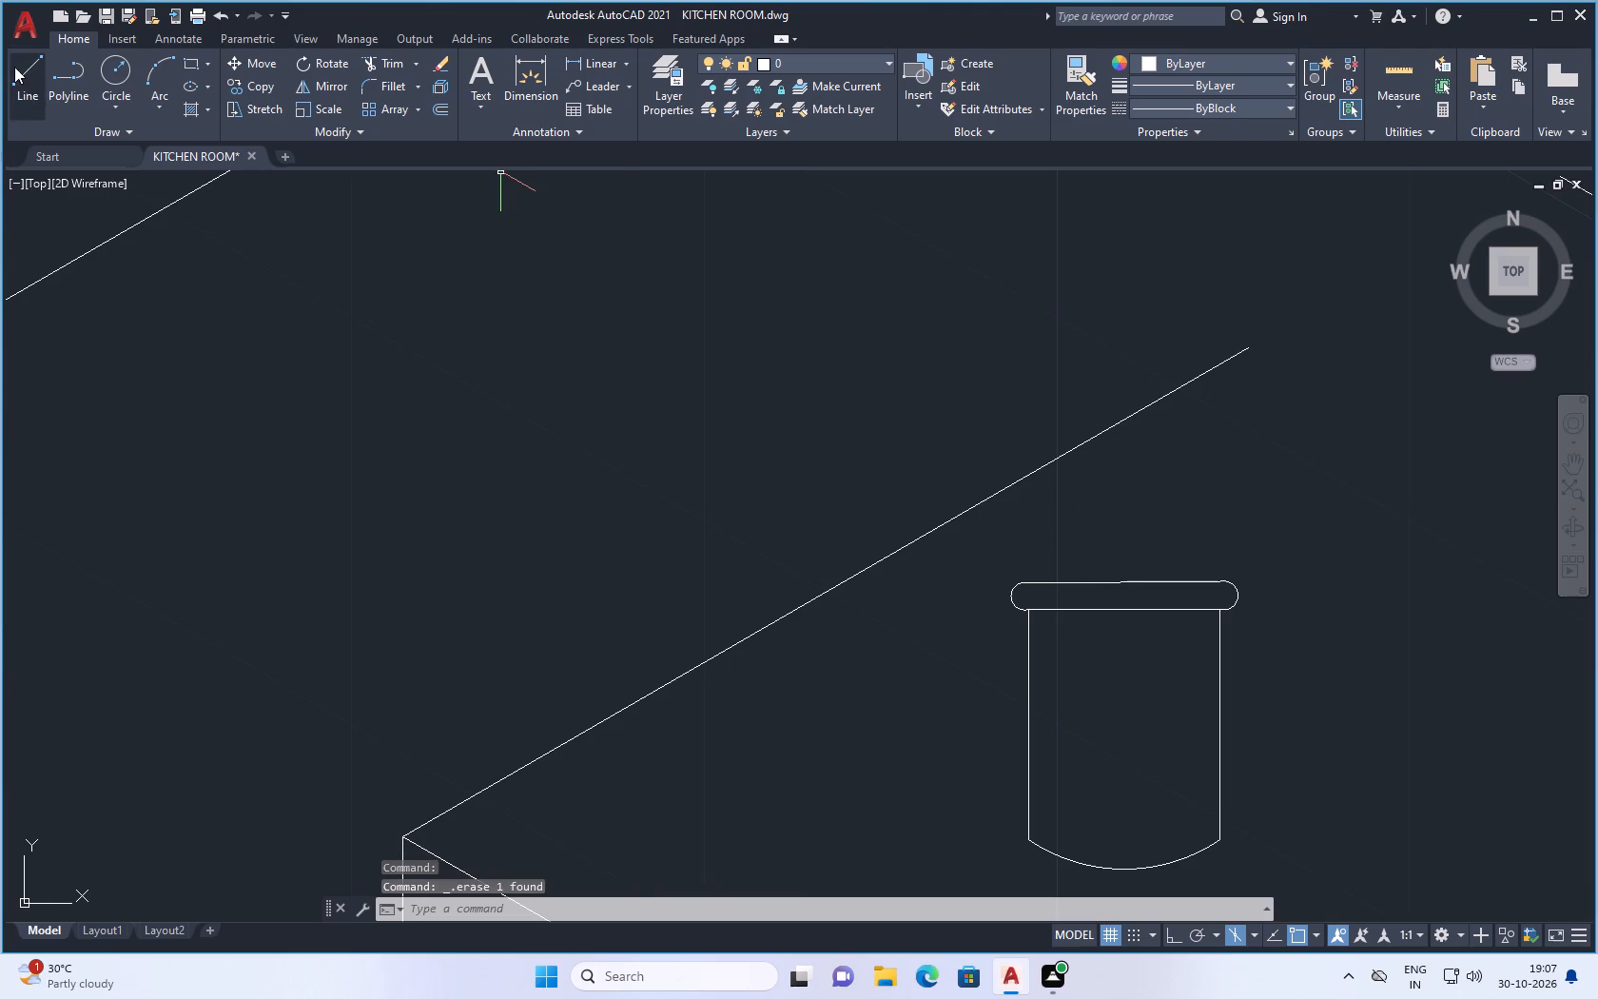
# Draw two nearly parallel slanted lines rising at about 50° from the left half of the rim's top edge.
pyautogui.click(27, 83)
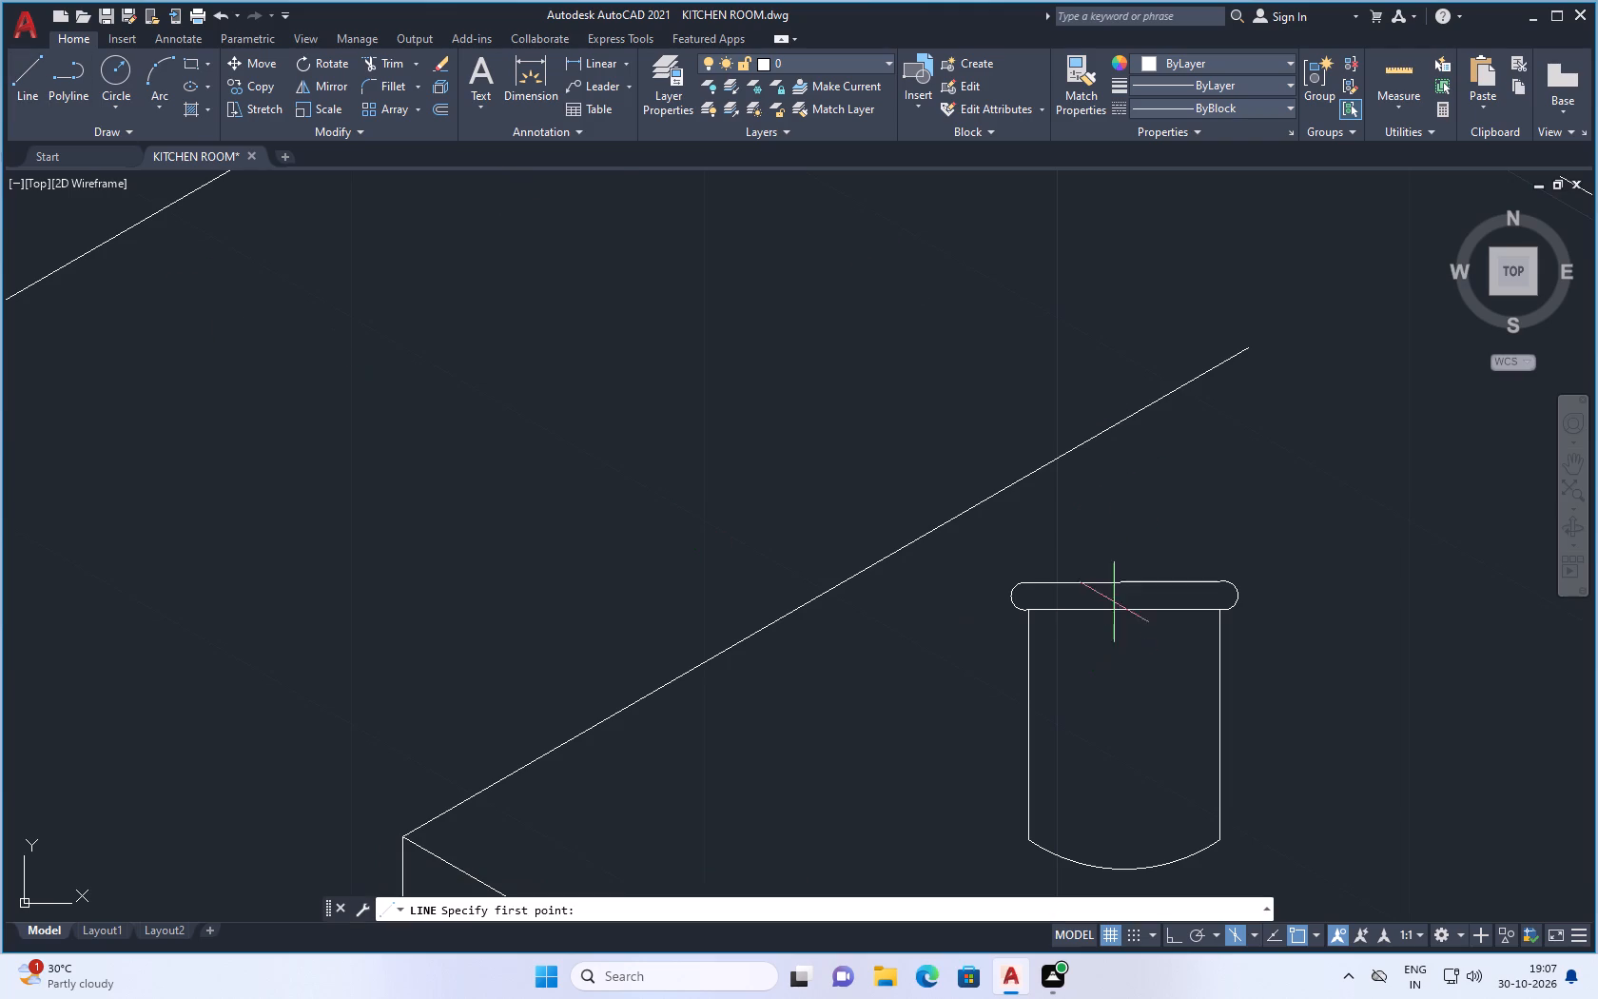
pyautogui.click(1043, 579)
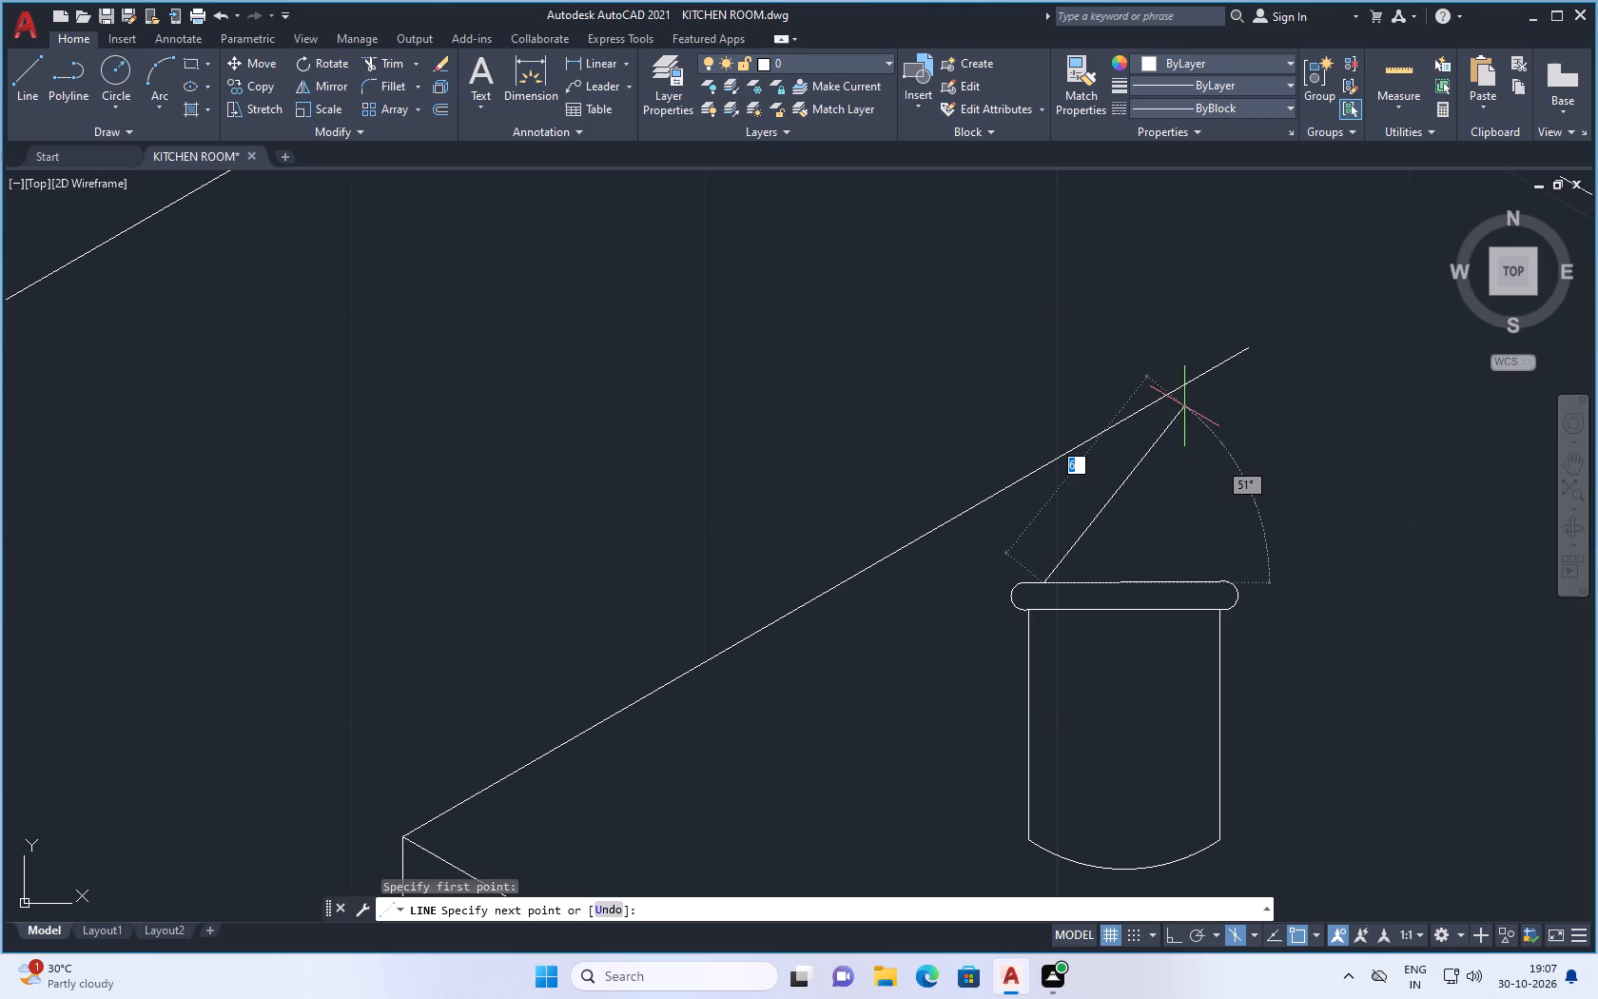
pyautogui.click(1191, 403)
pyautogui.press('space')
pyautogui.press('space')
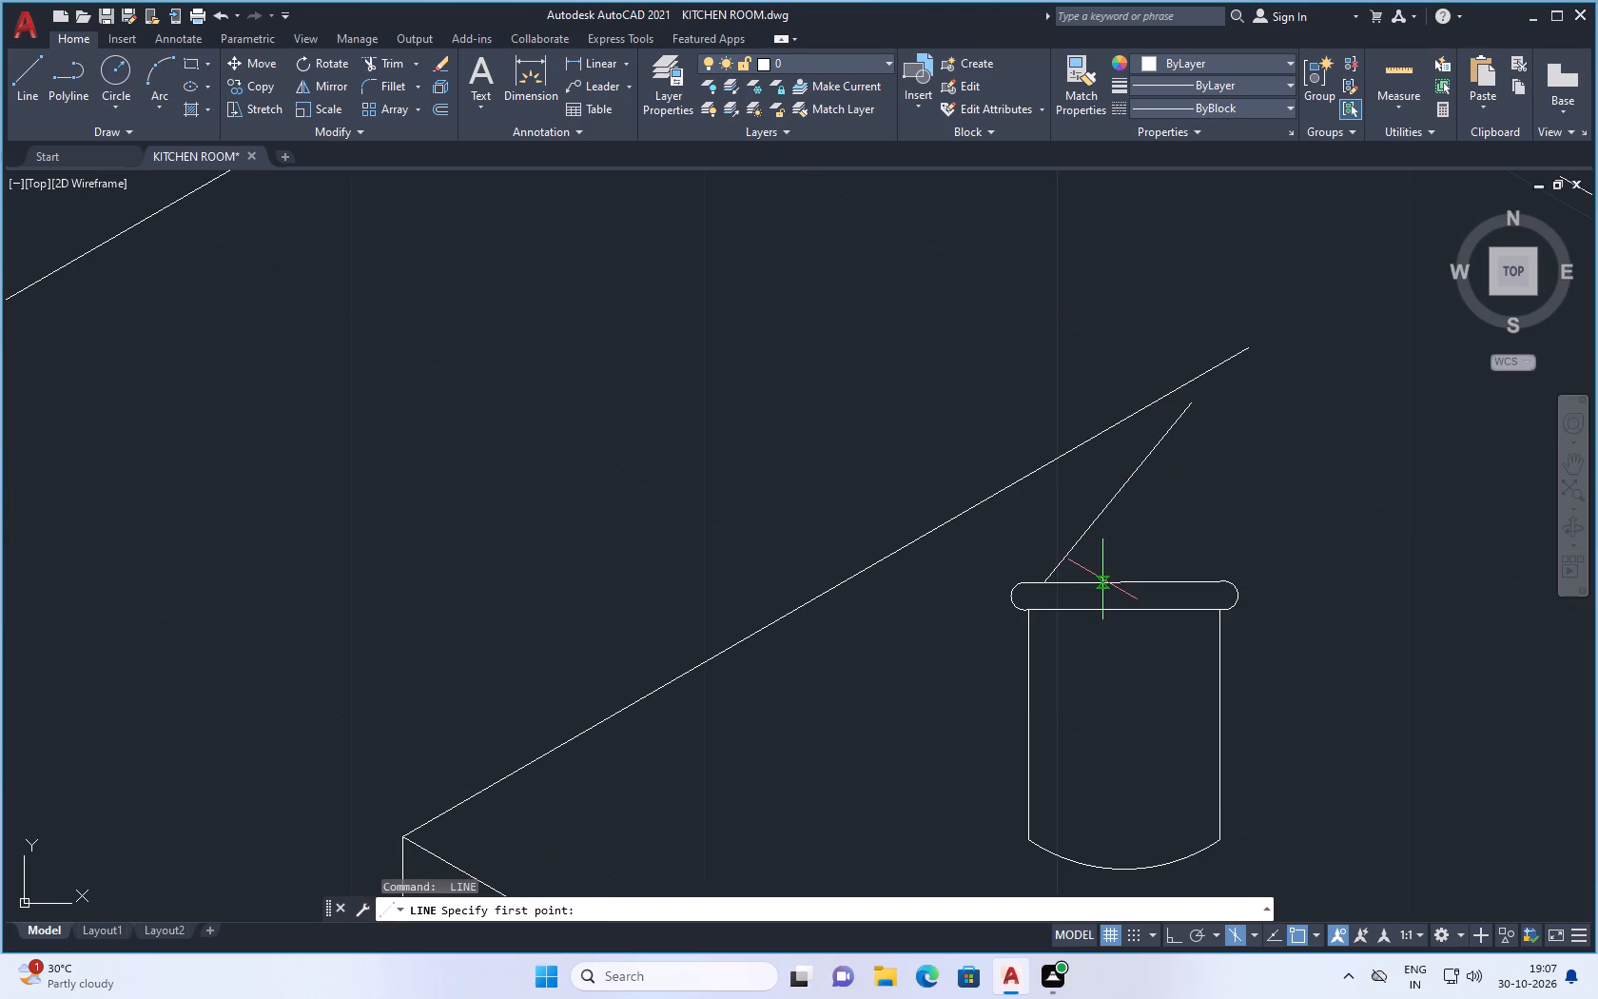
pyautogui.click(1103, 579)
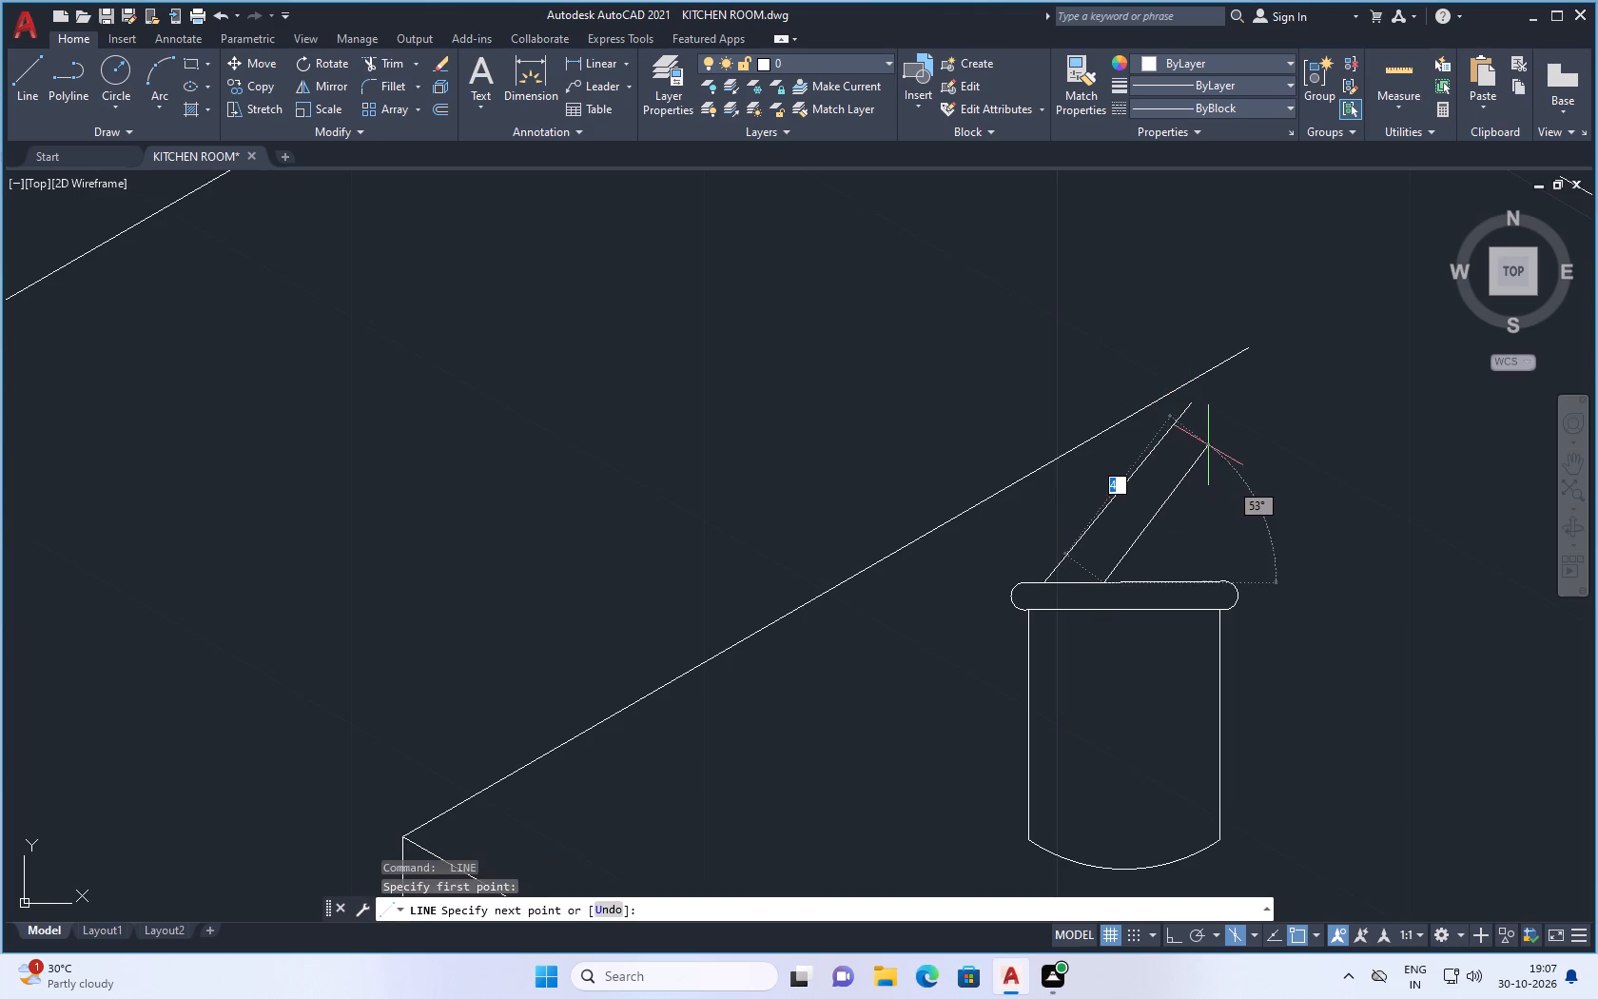
pyautogui.click(1224, 436)
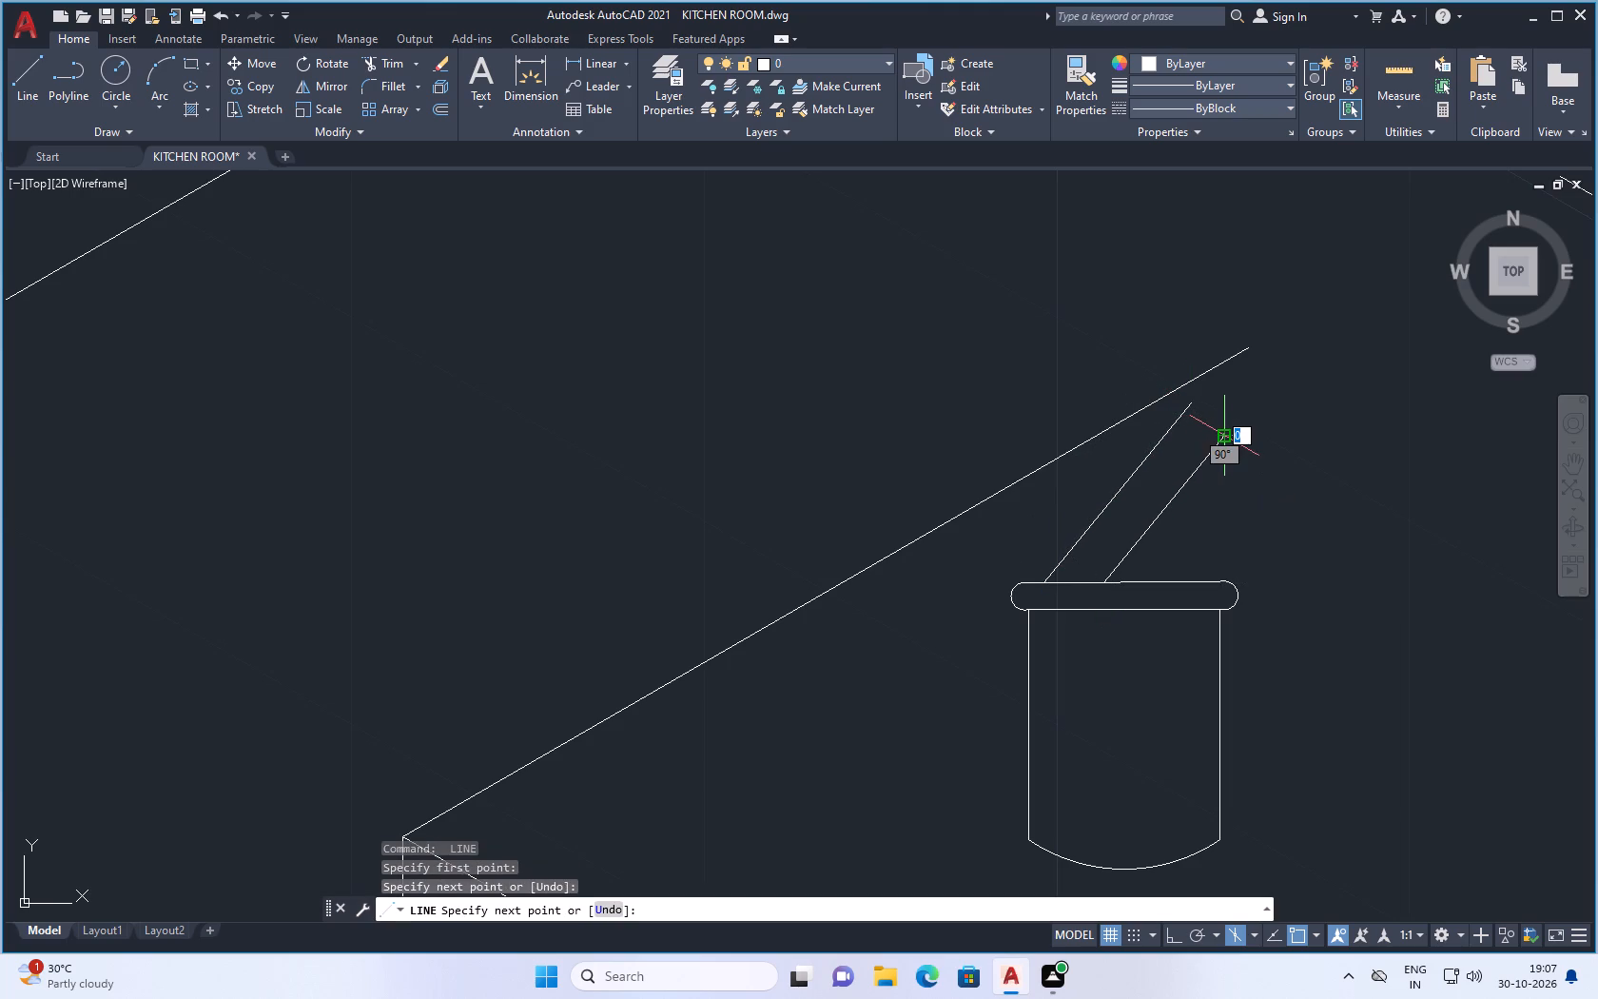
pyautogui.press('space')
# Draw two shorter, nearly parallel slanted lines rising at about 53° from the right half of the rim's top edge.
pyautogui.press('space')
pyautogui.scroll(1, 1186, 534)
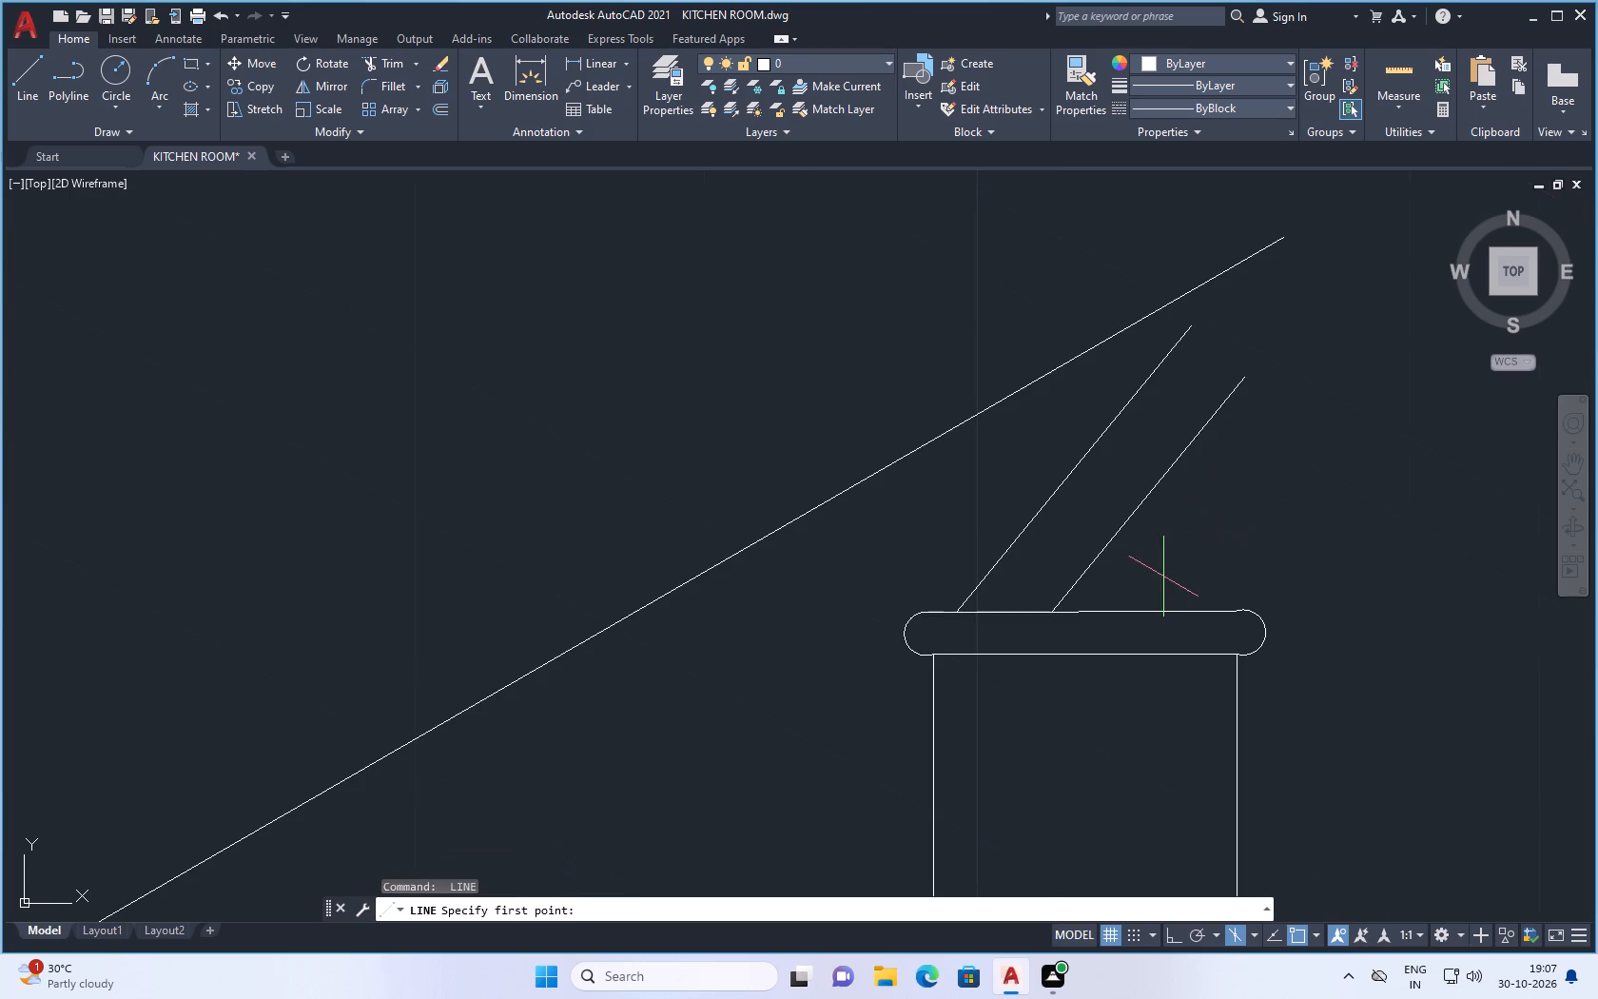
pyautogui.click(1133, 614)
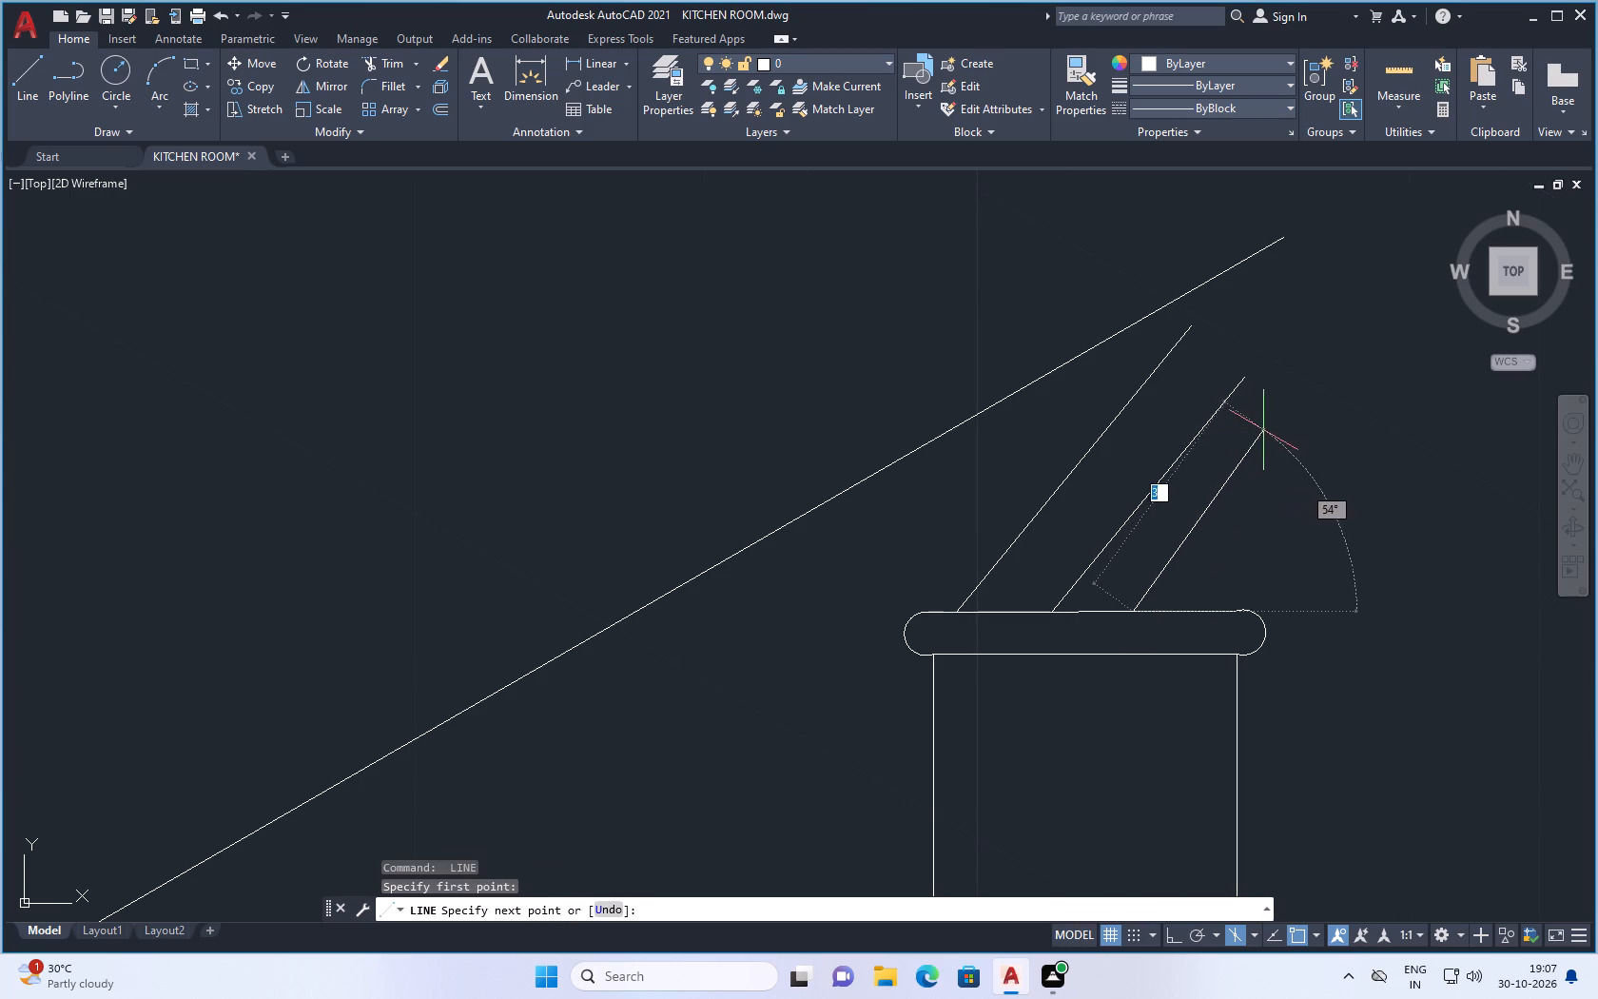
pyautogui.click(1276, 430)
pyautogui.press('space')
pyautogui.press('space')
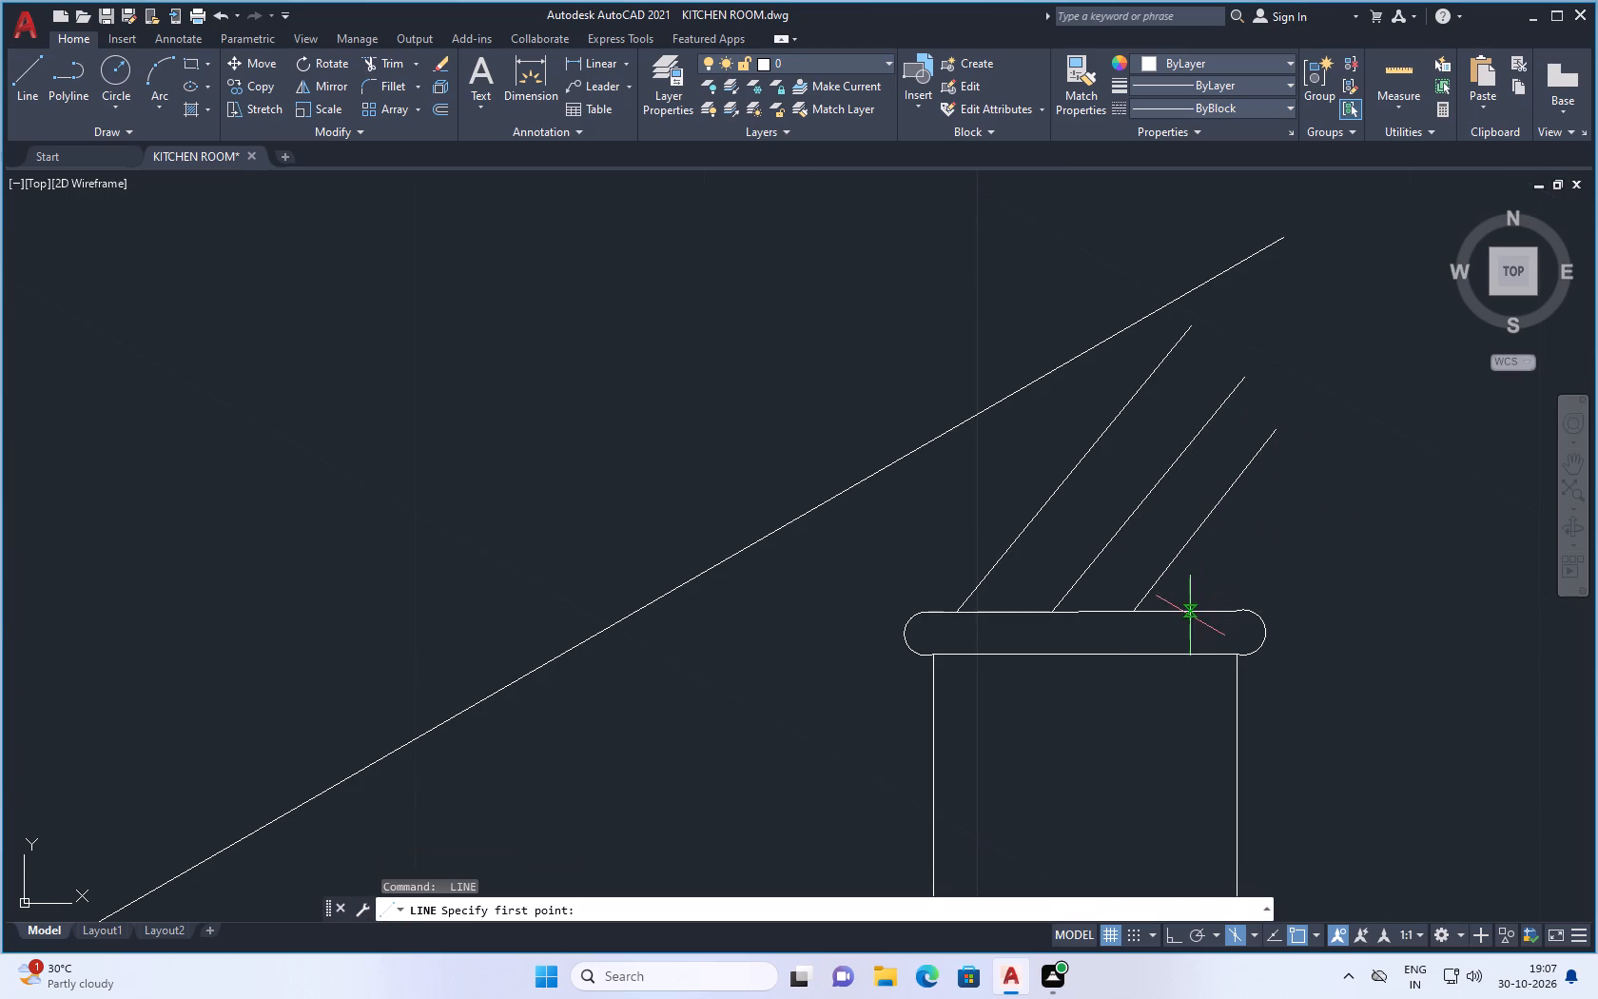
pyautogui.click(1190, 609)
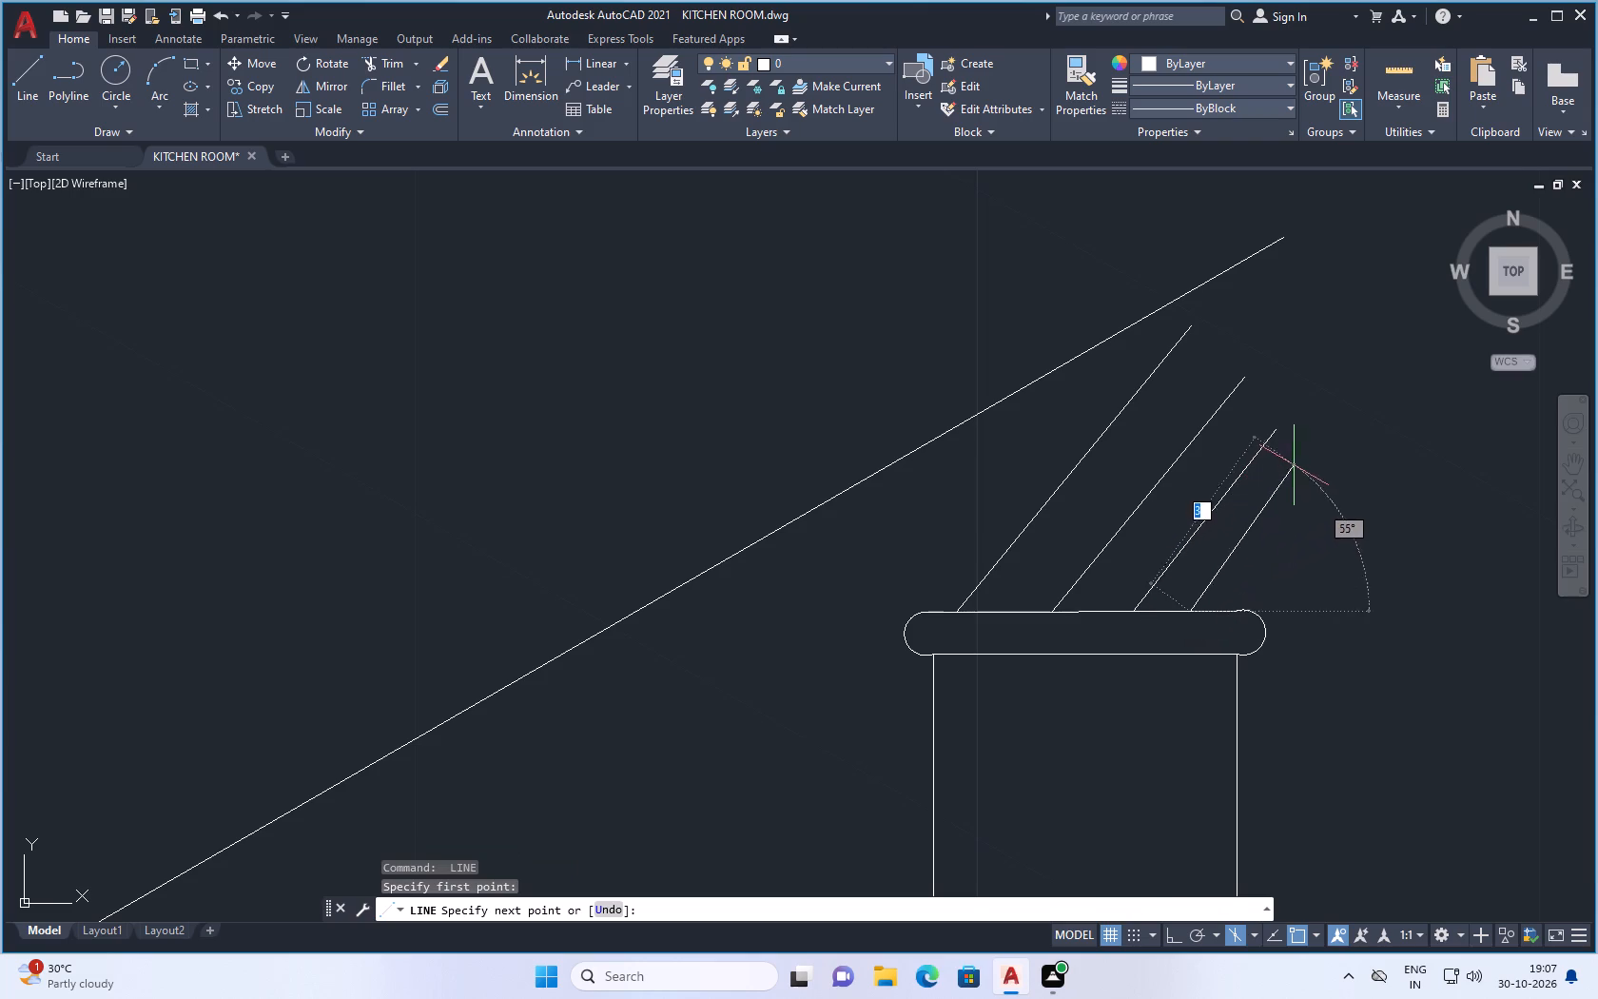
pyautogui.click(1307, 456)
pyautogui.press('space')
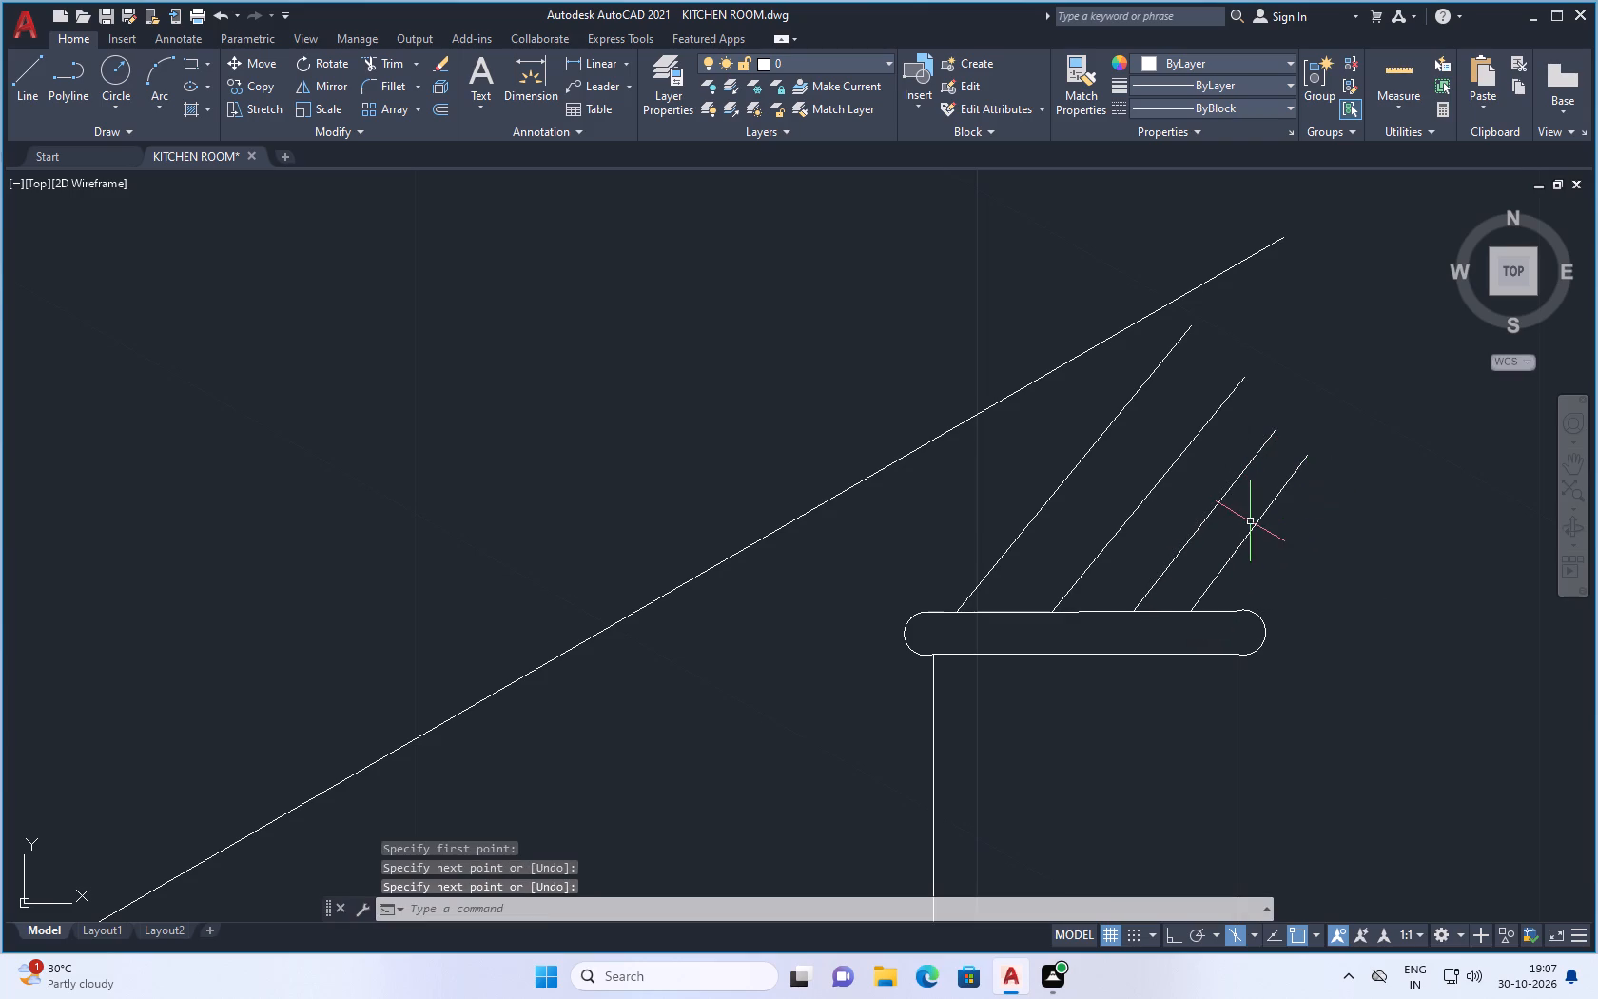
# Cap the longer pair of slanted lines with a rounded three-point arc joining their upper ends.
pyautogui.scroll(-1, 1186, 538)
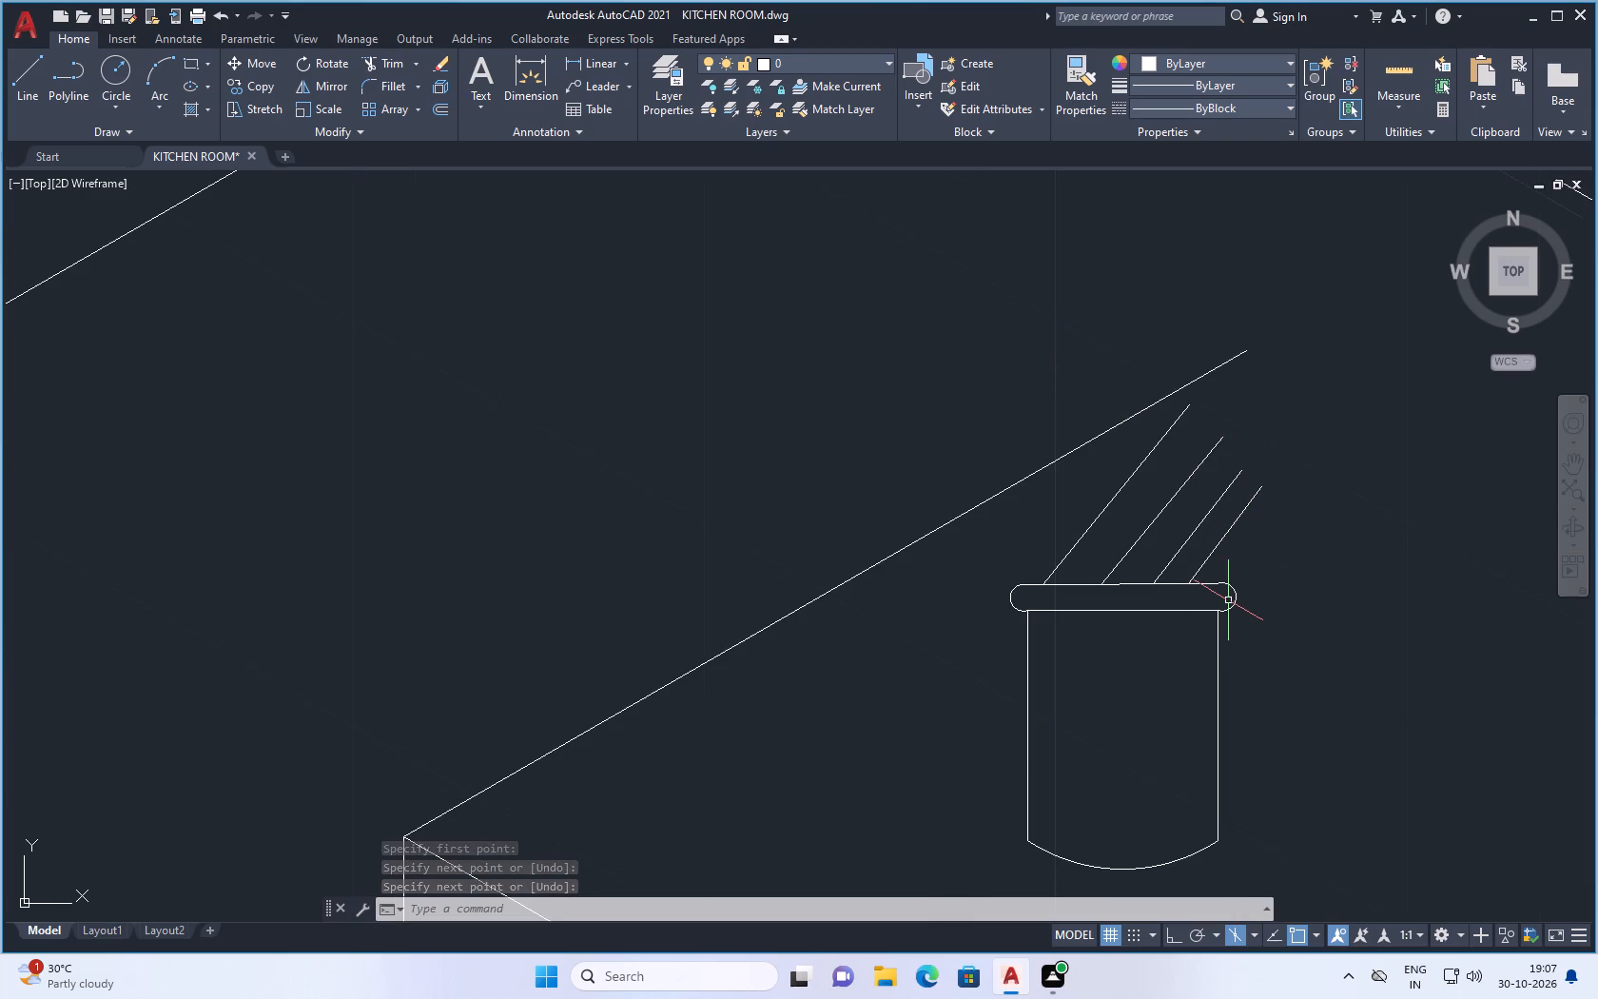
pyautogui.click(160, 66)
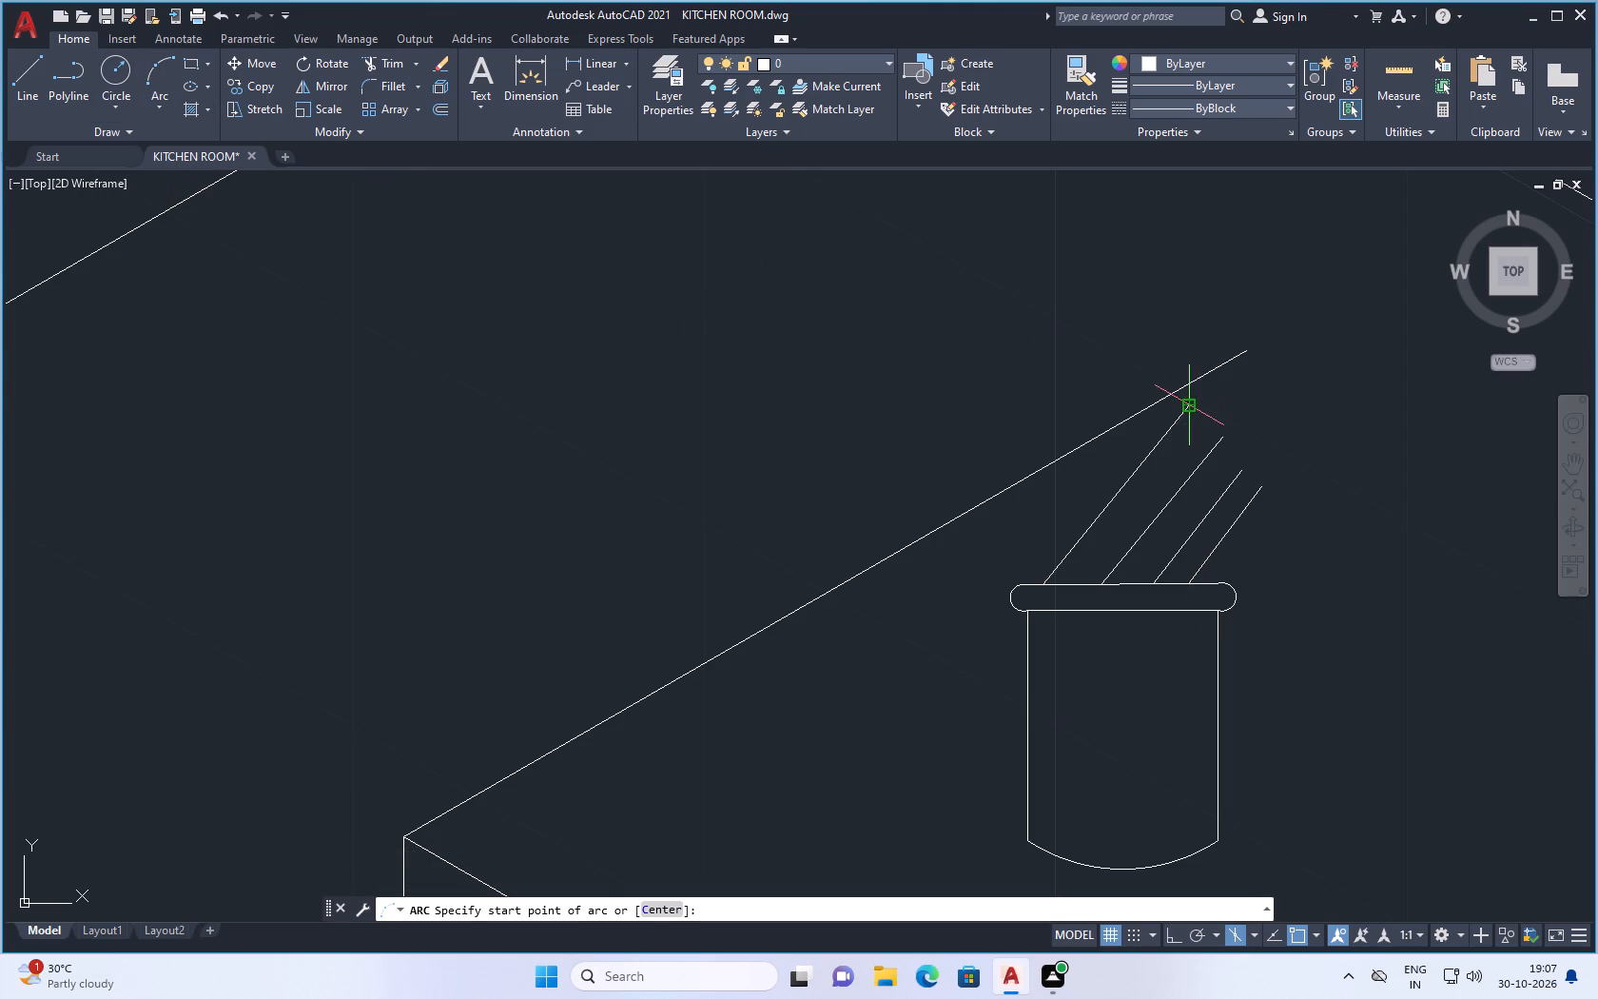
pyautogui.click(1195, 409)
pyautogui.click(1227, 438)
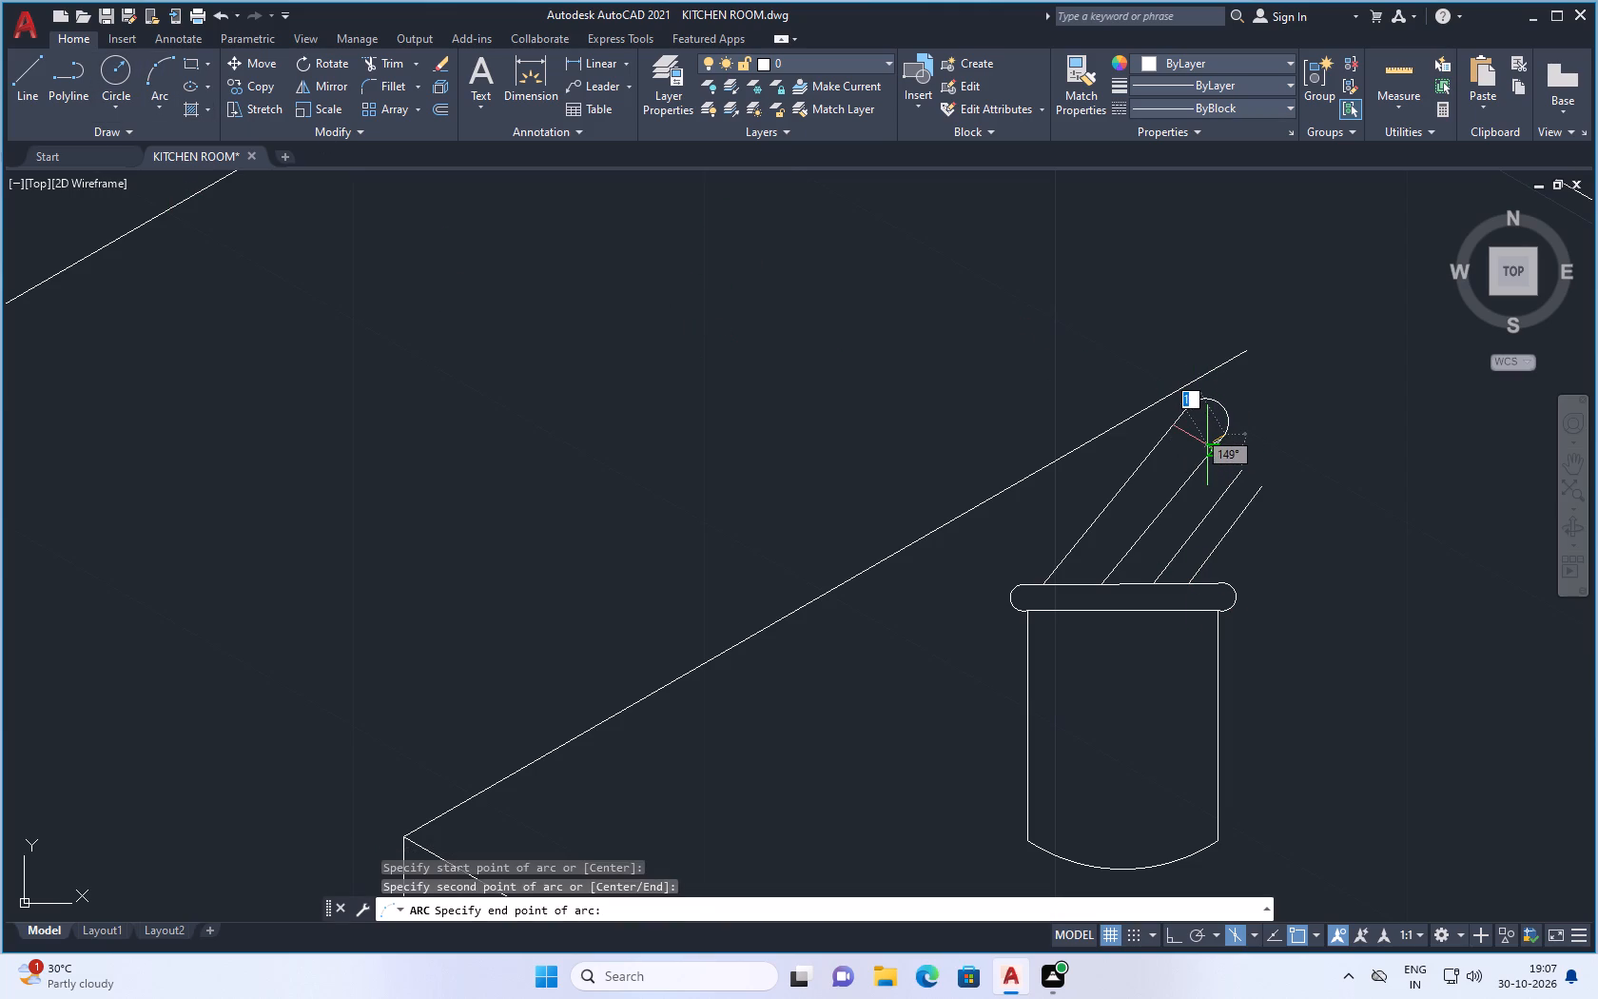
pyautogui.click(1207, 445)
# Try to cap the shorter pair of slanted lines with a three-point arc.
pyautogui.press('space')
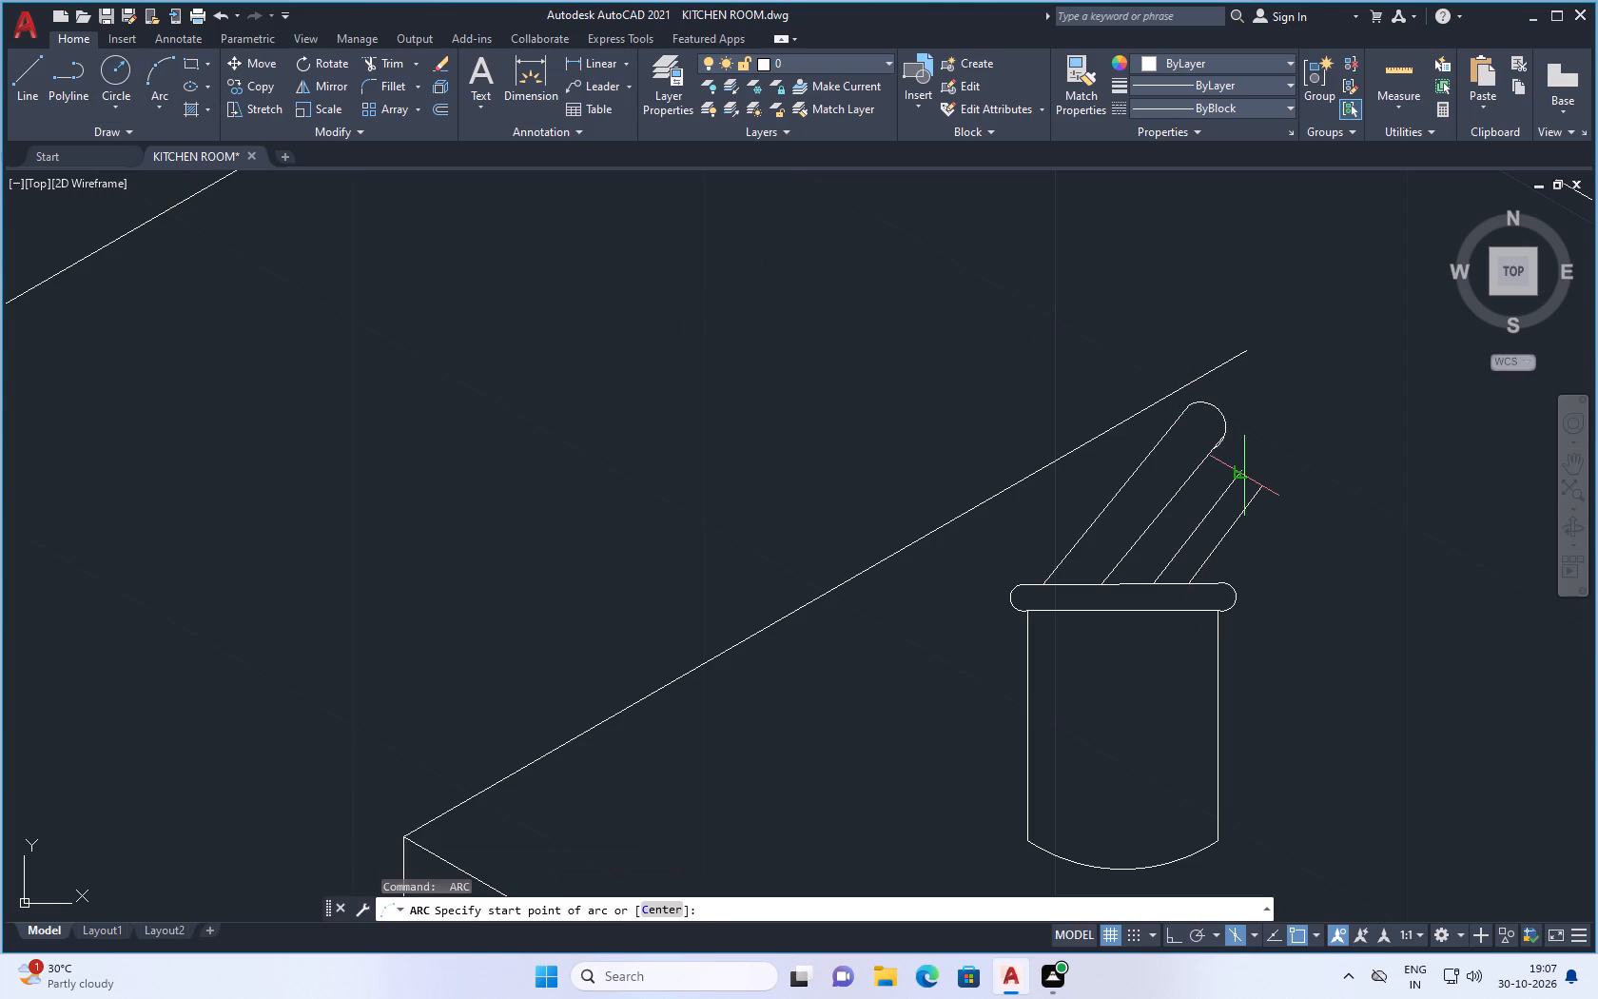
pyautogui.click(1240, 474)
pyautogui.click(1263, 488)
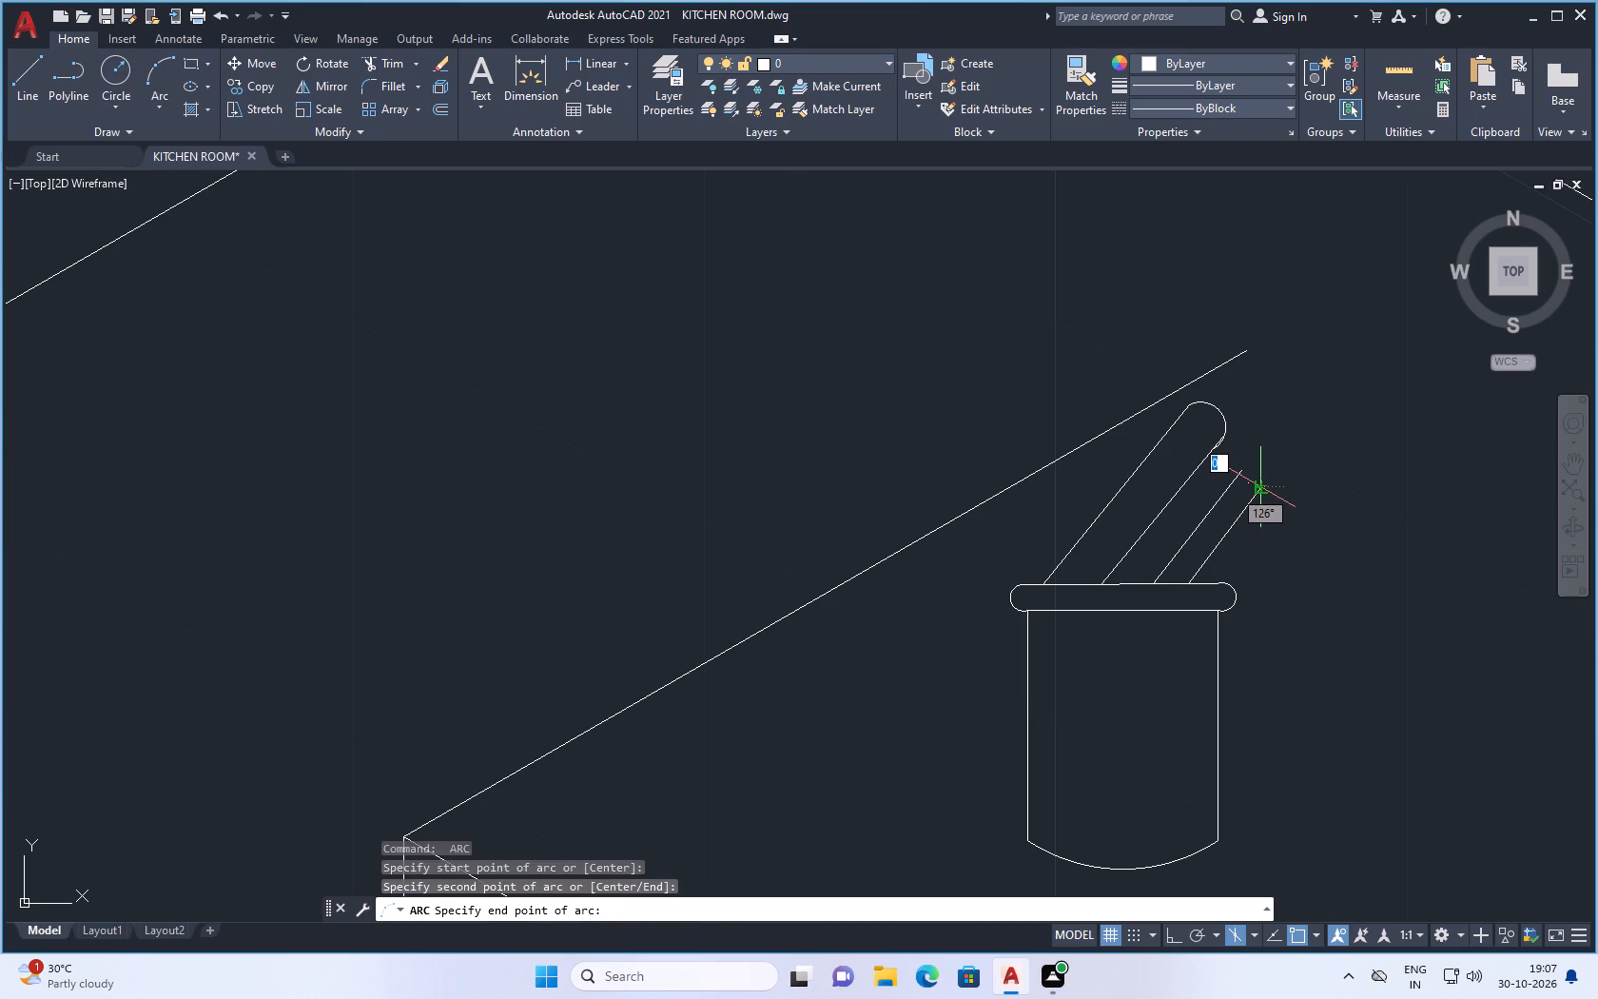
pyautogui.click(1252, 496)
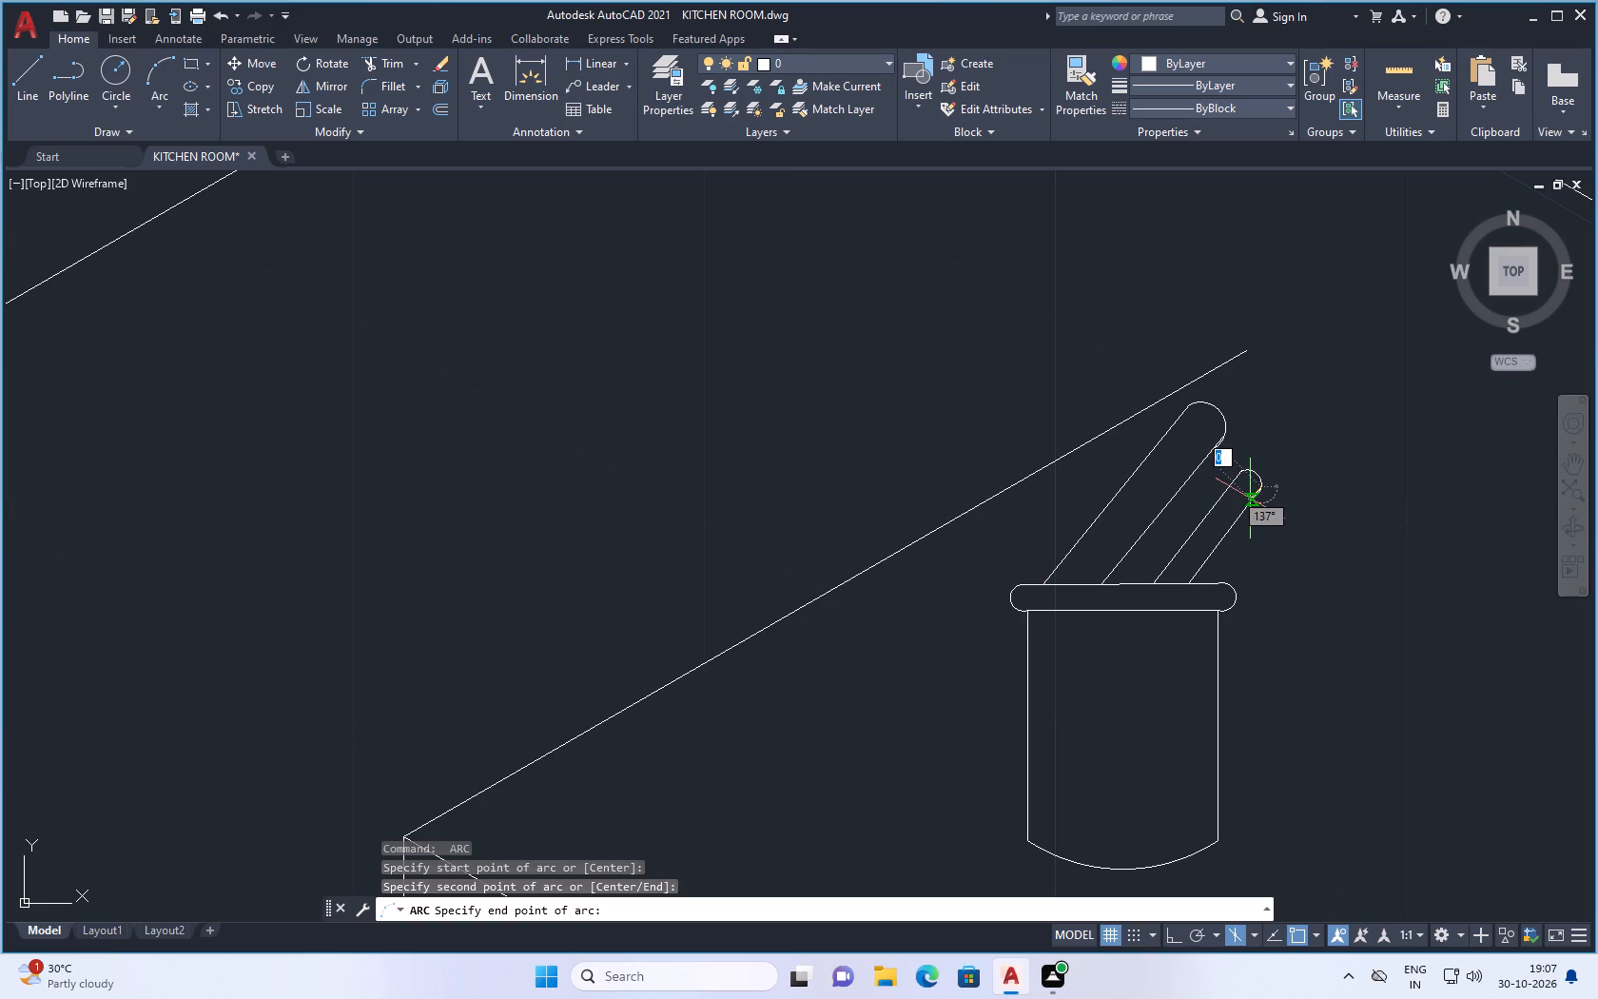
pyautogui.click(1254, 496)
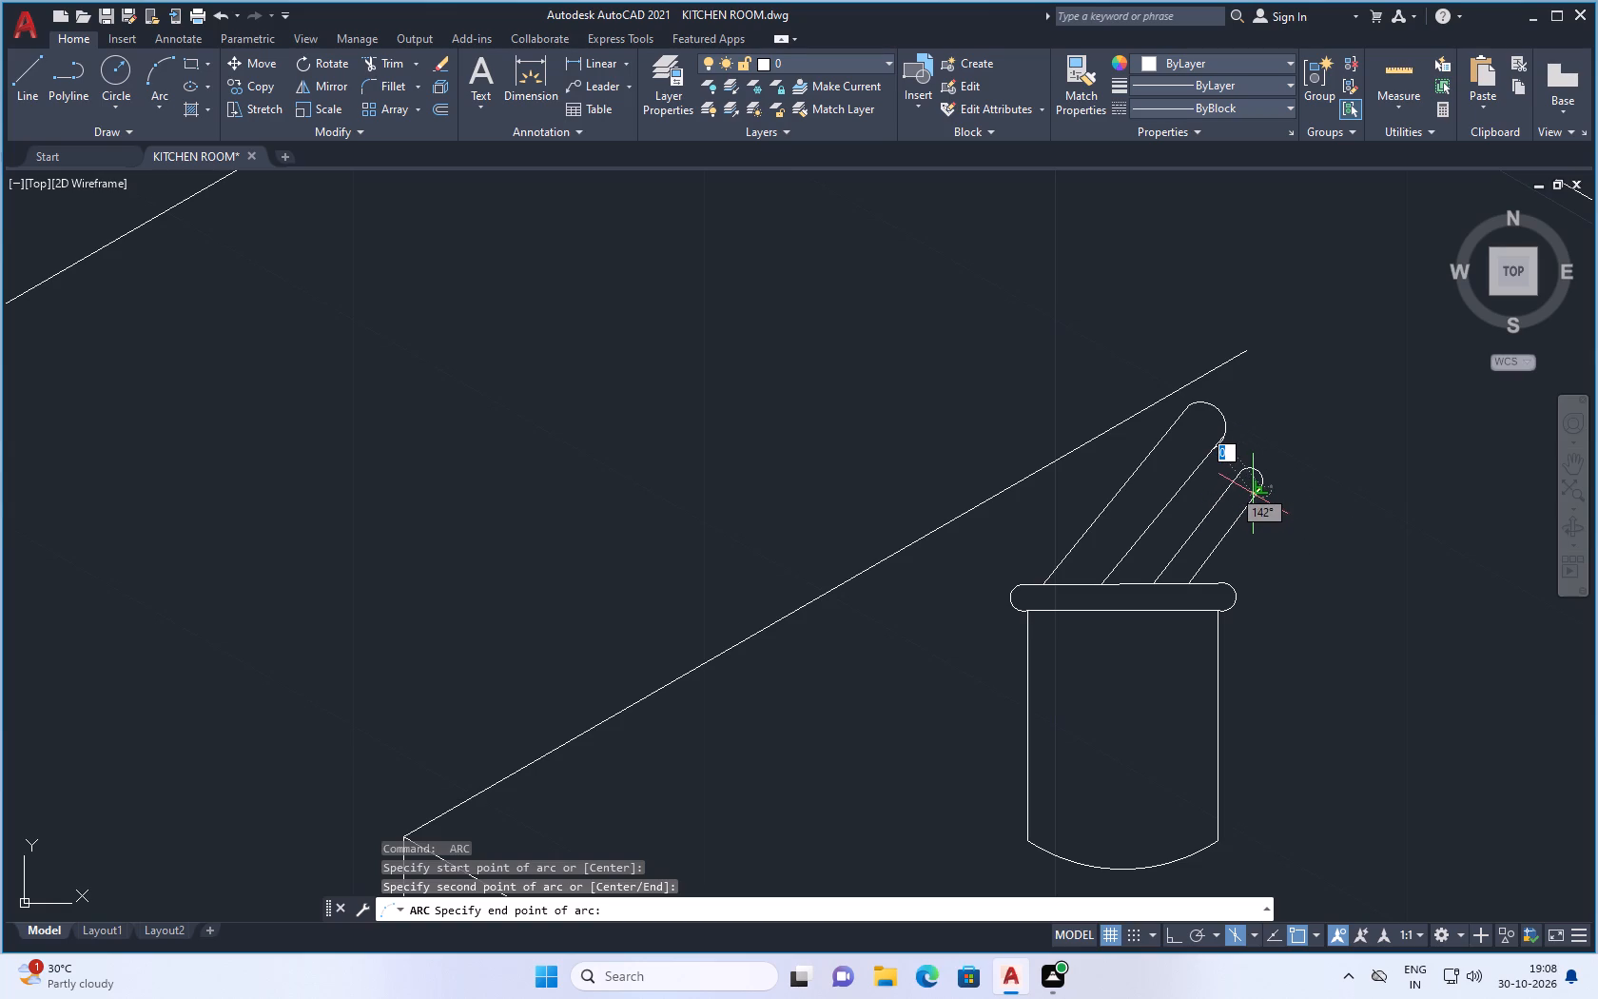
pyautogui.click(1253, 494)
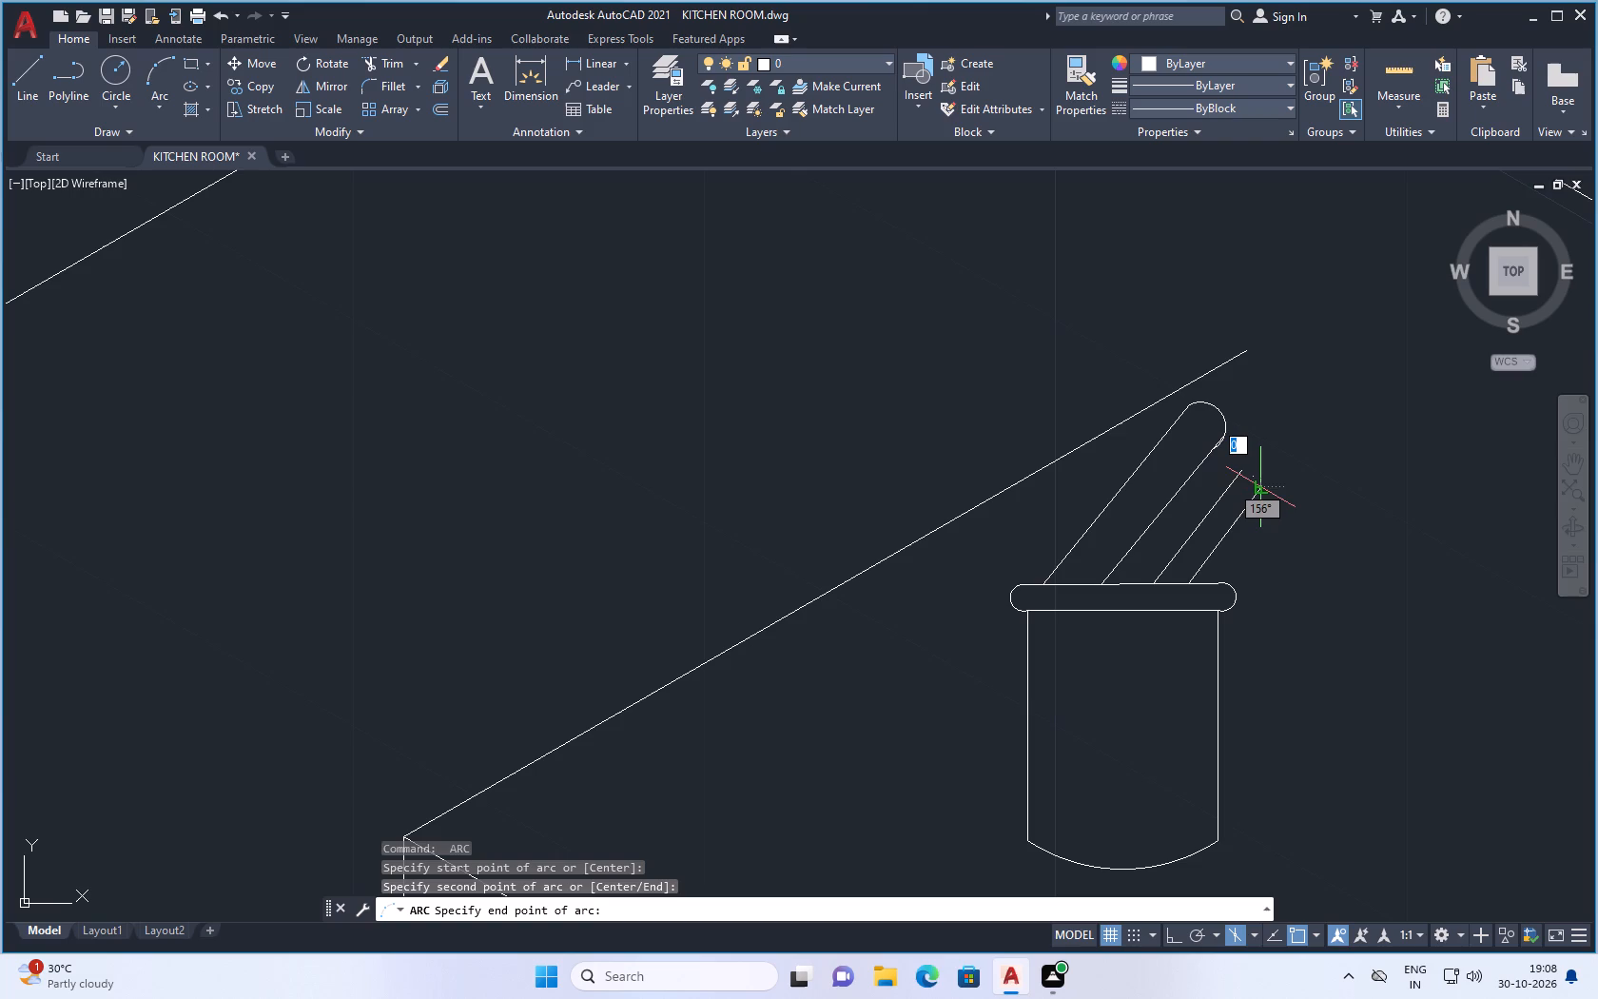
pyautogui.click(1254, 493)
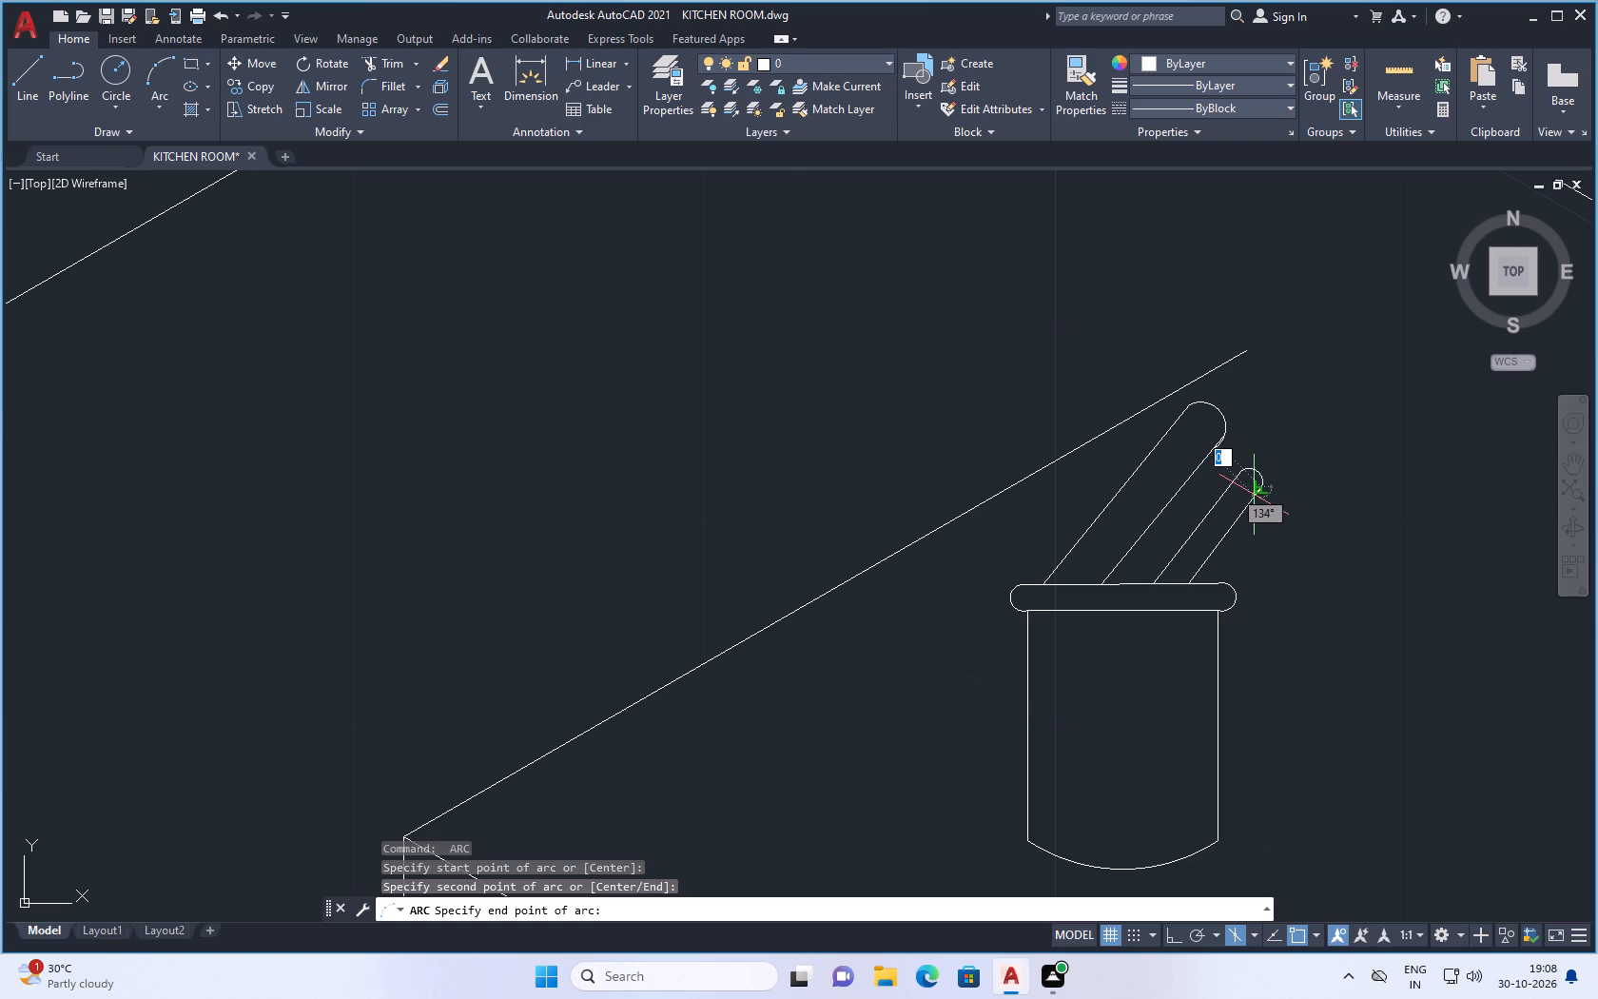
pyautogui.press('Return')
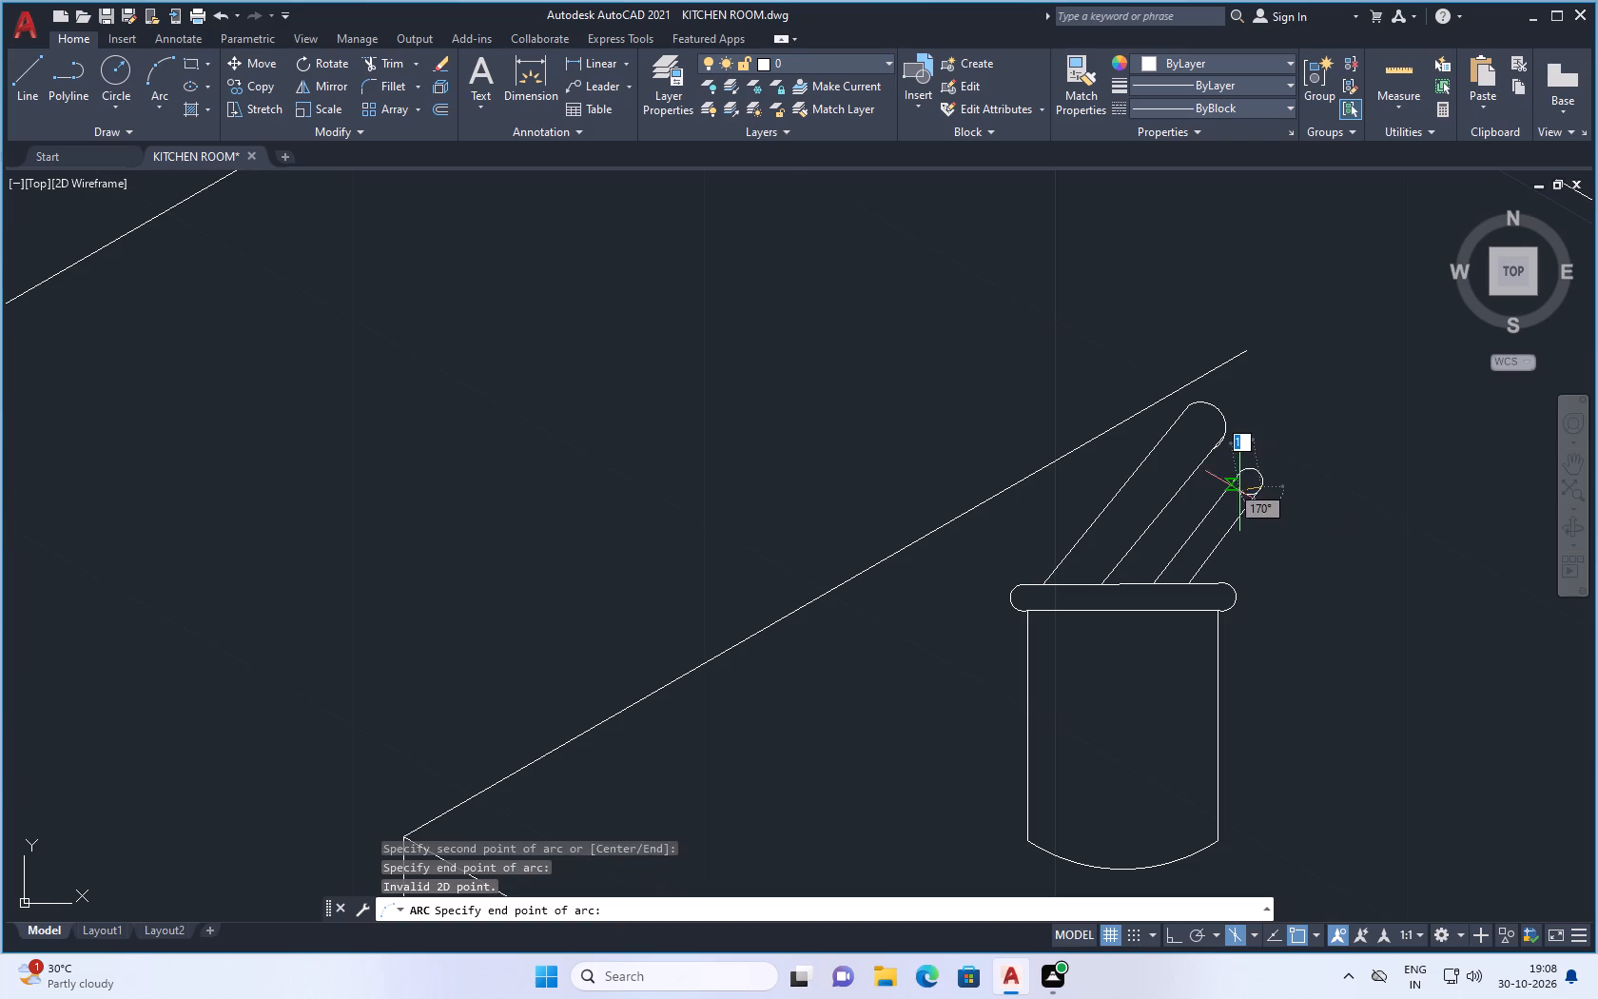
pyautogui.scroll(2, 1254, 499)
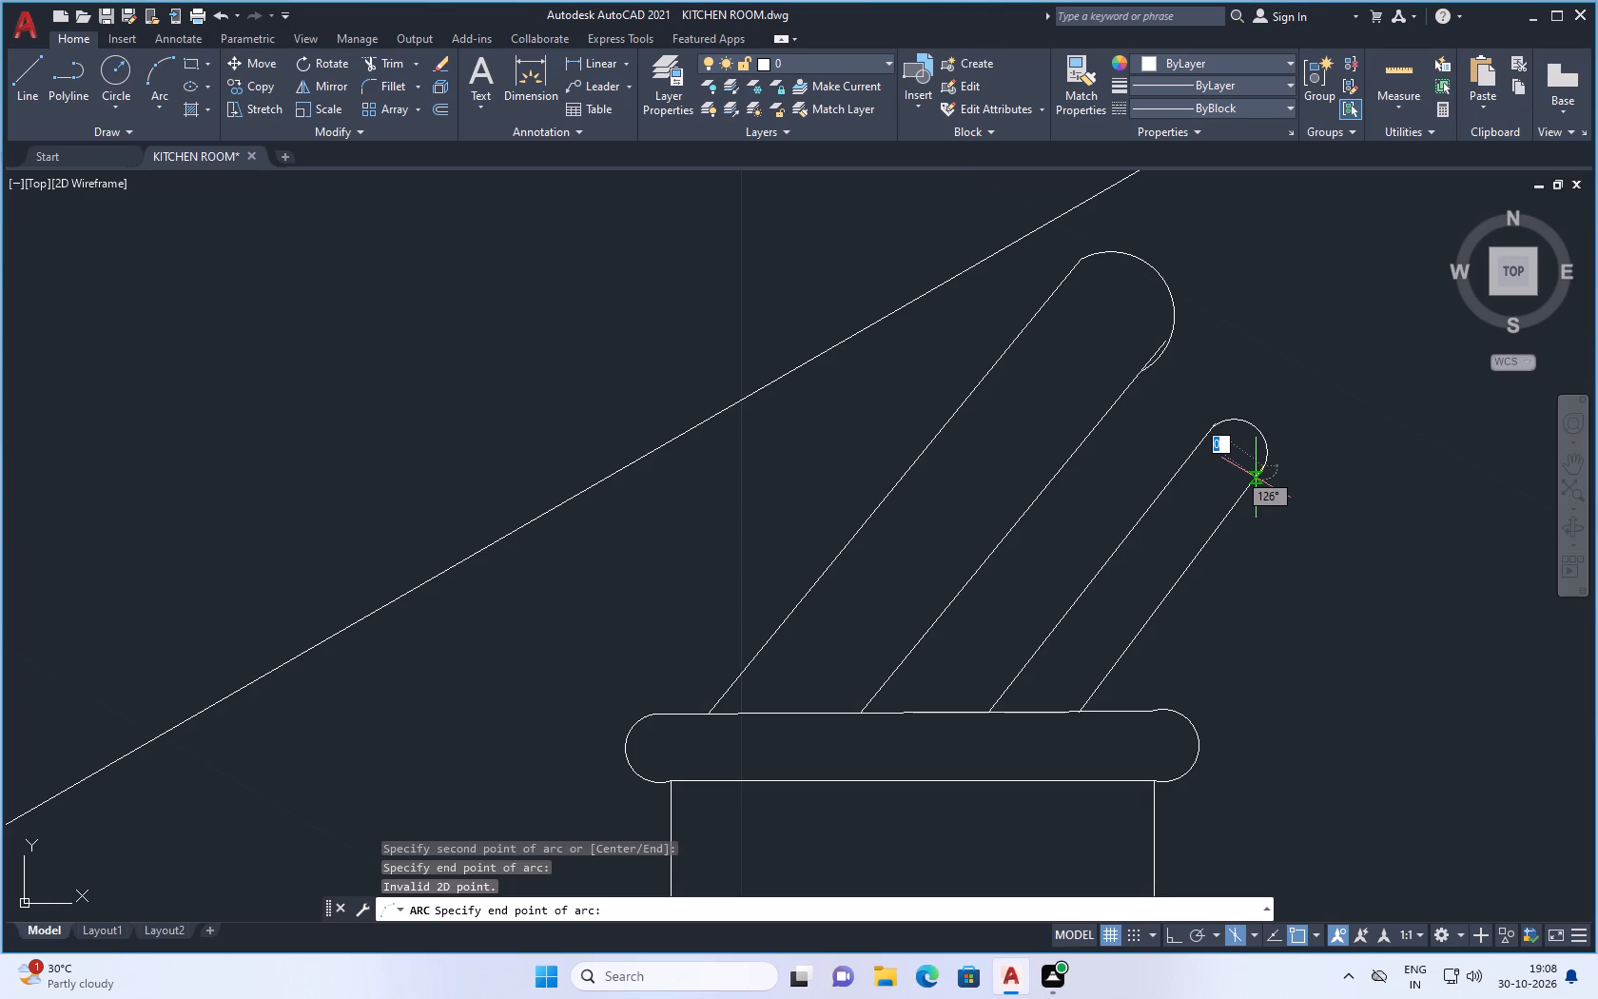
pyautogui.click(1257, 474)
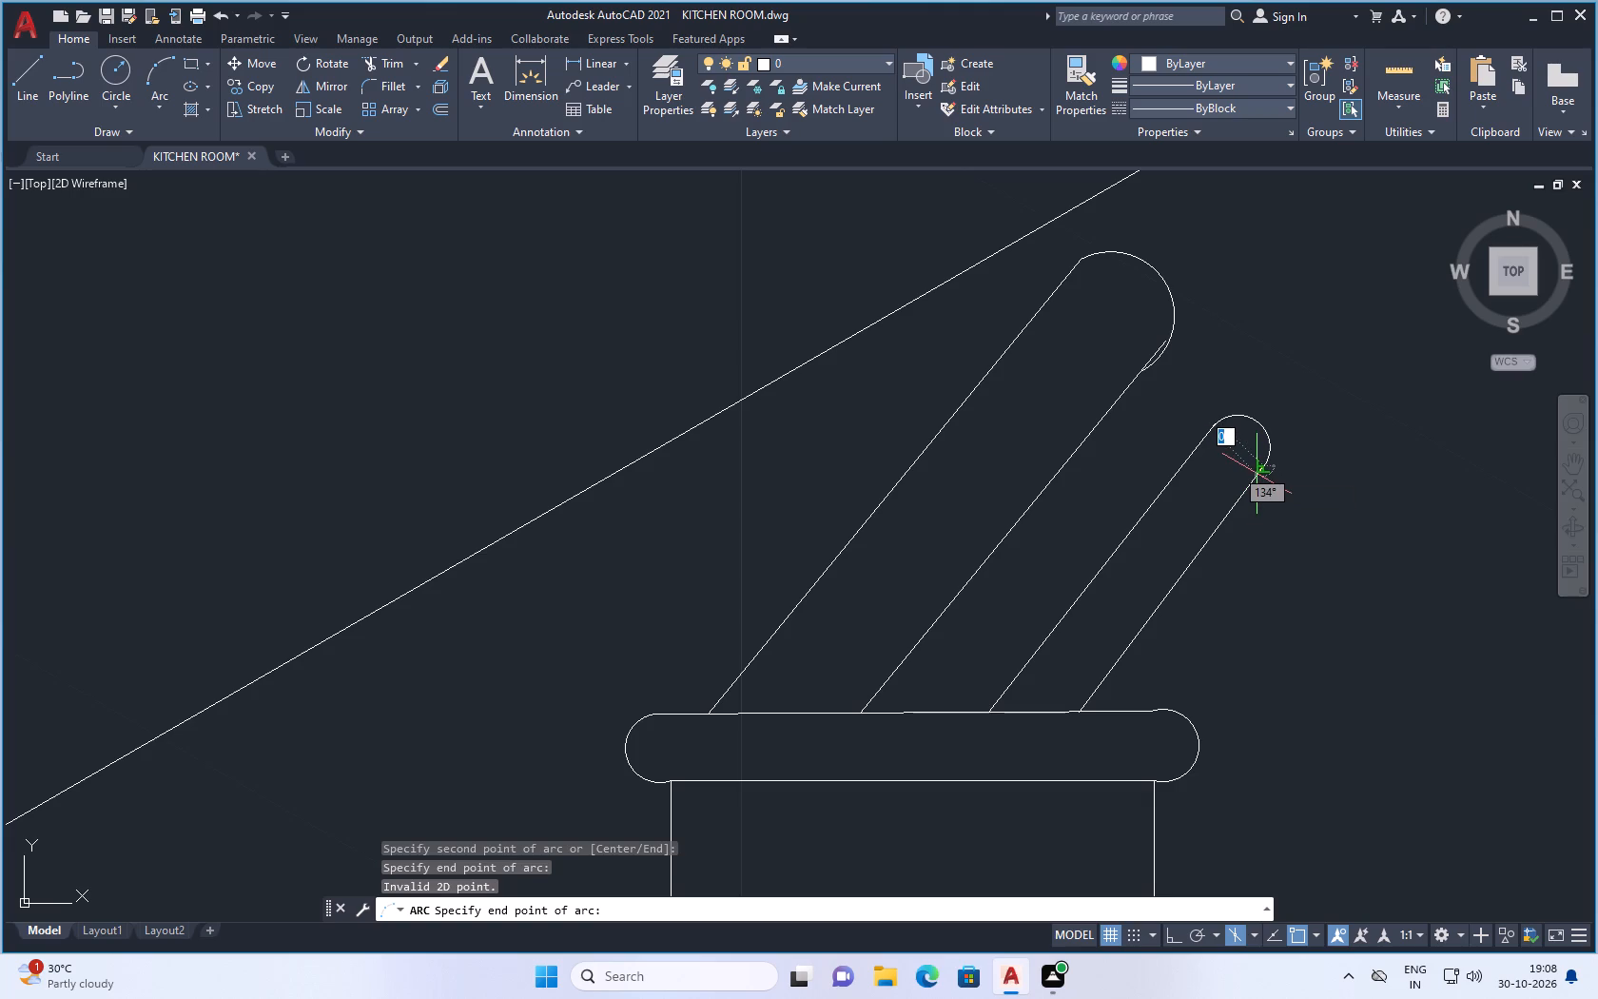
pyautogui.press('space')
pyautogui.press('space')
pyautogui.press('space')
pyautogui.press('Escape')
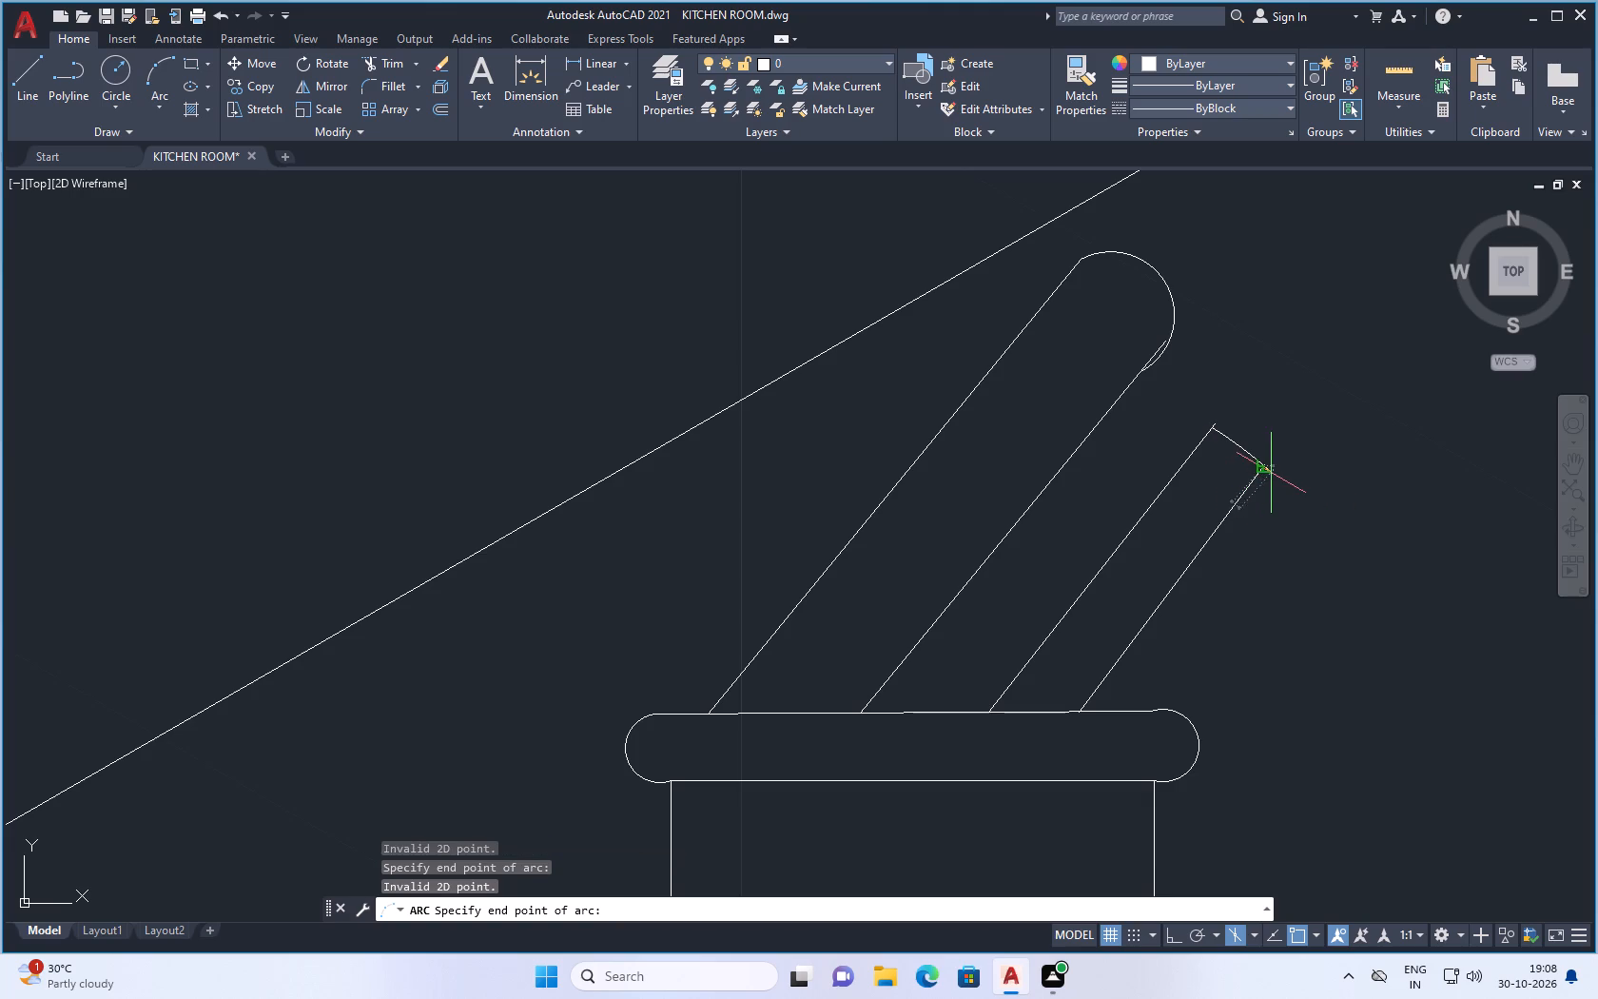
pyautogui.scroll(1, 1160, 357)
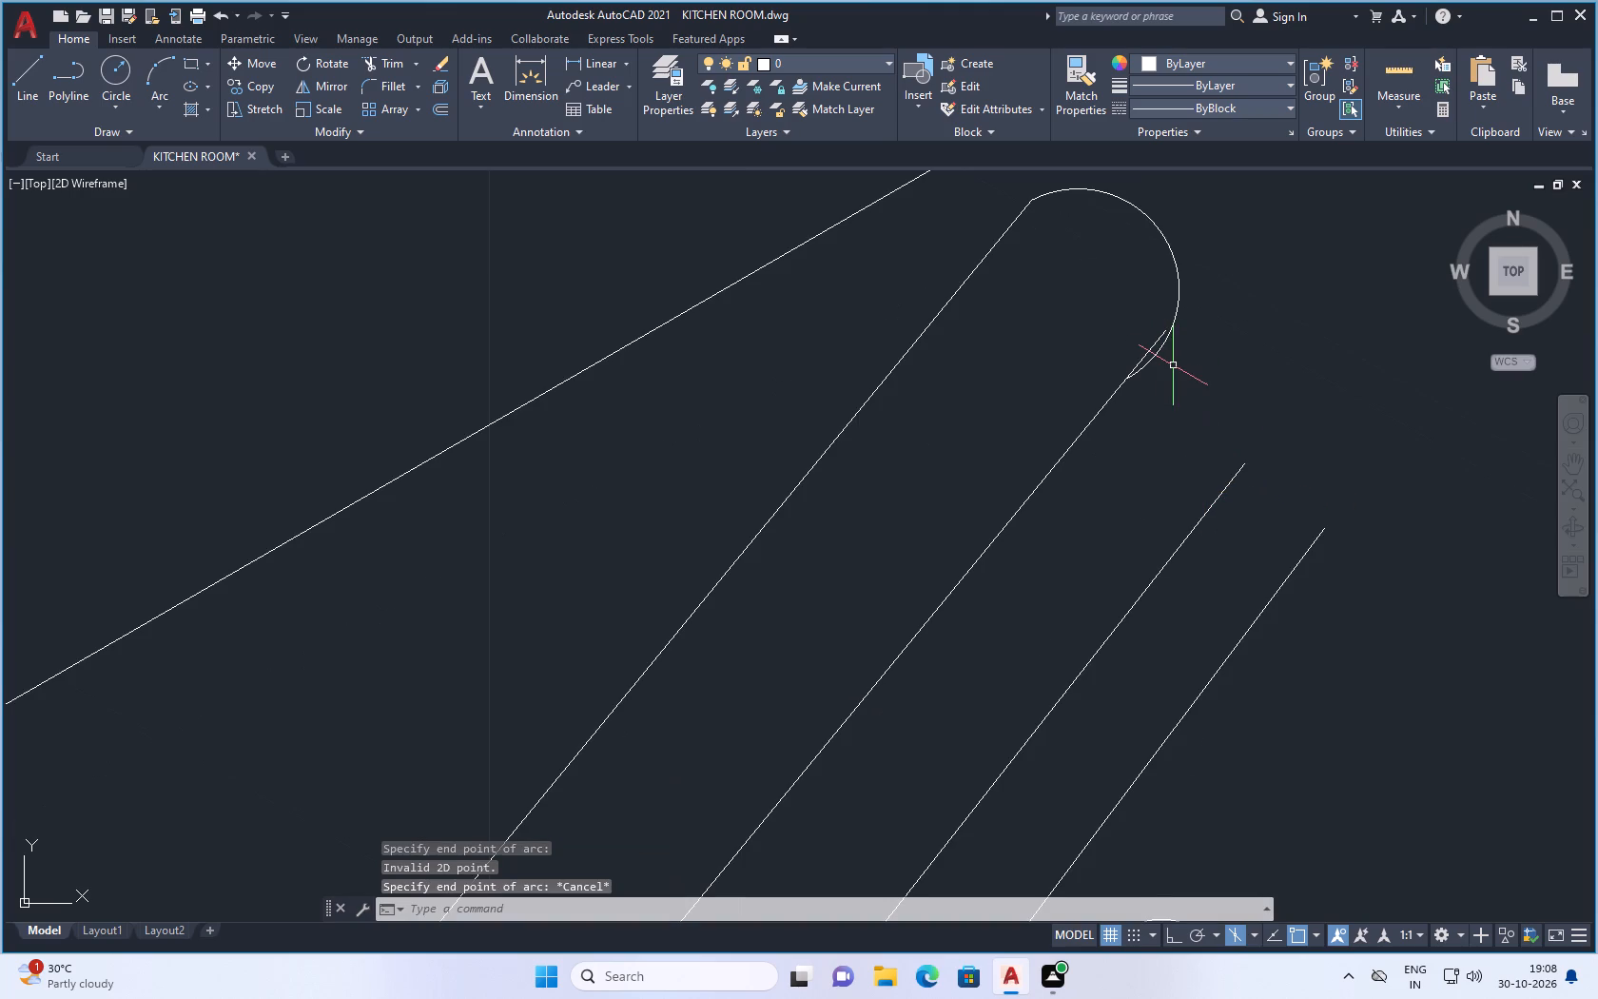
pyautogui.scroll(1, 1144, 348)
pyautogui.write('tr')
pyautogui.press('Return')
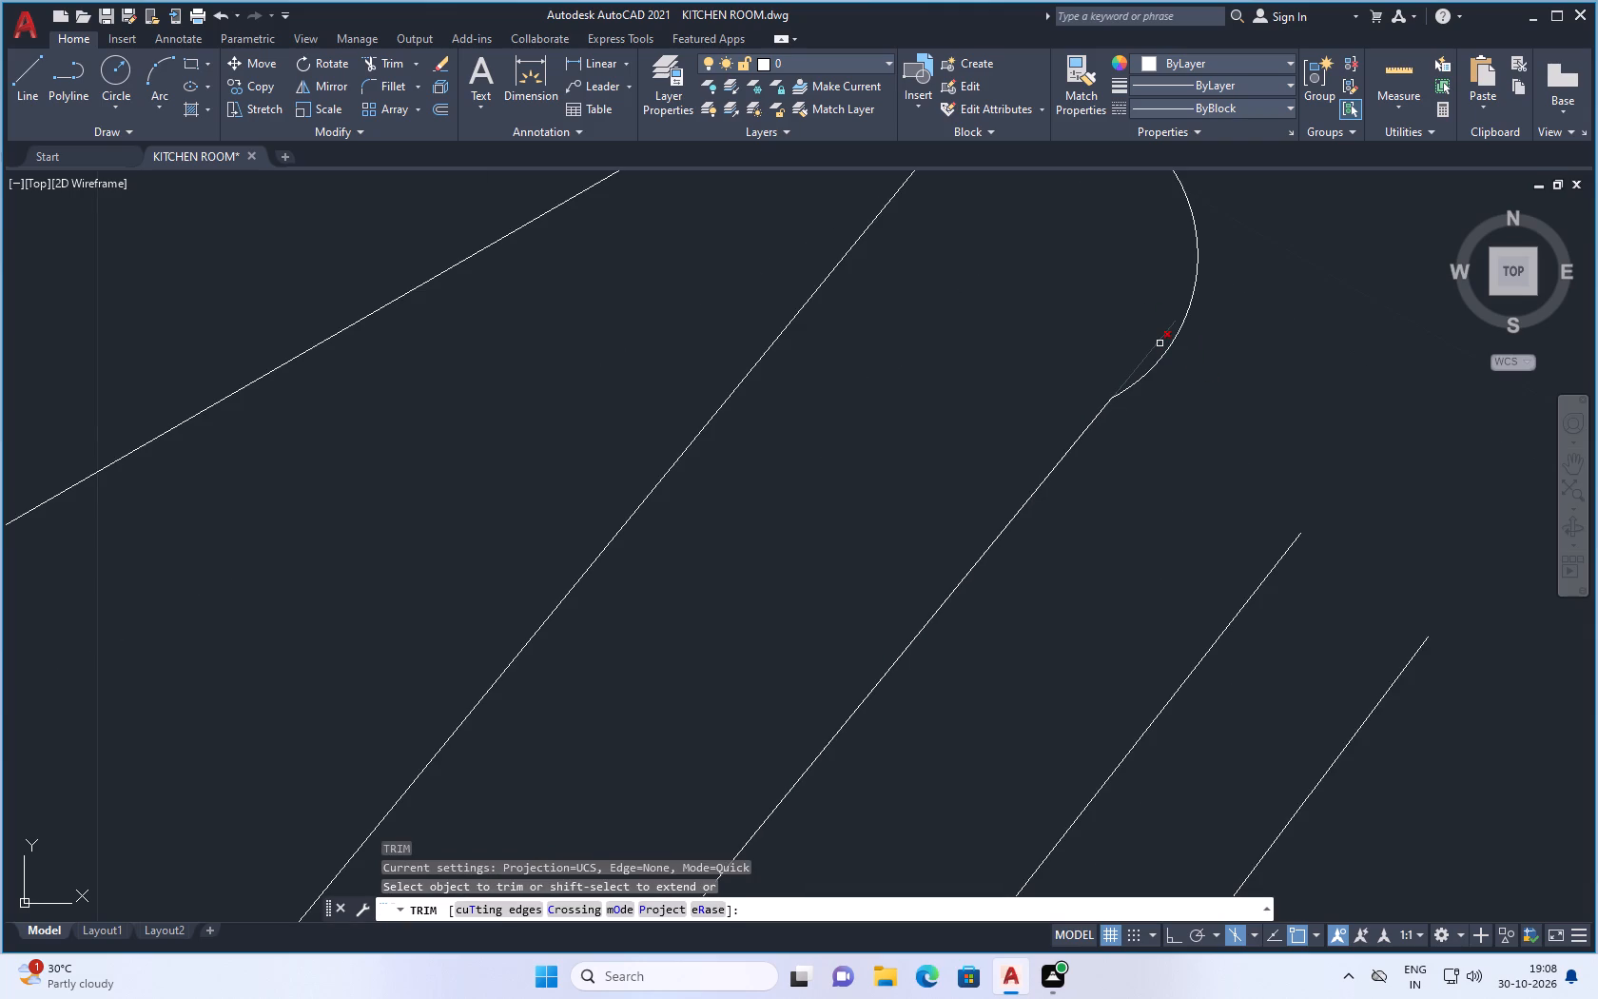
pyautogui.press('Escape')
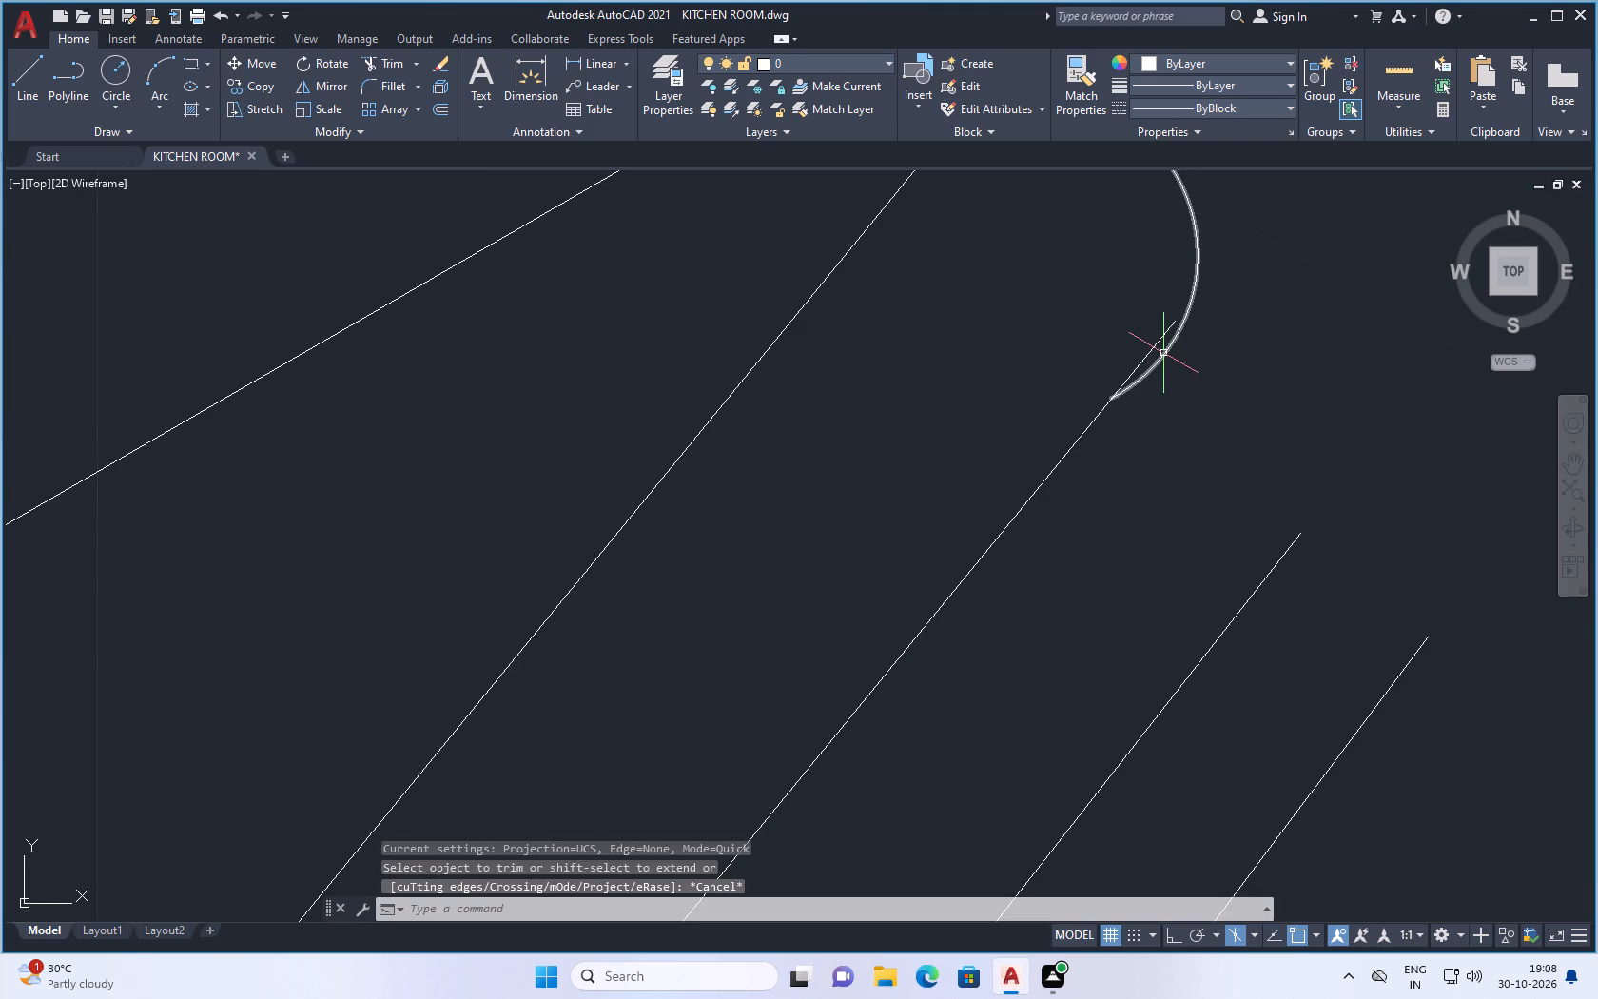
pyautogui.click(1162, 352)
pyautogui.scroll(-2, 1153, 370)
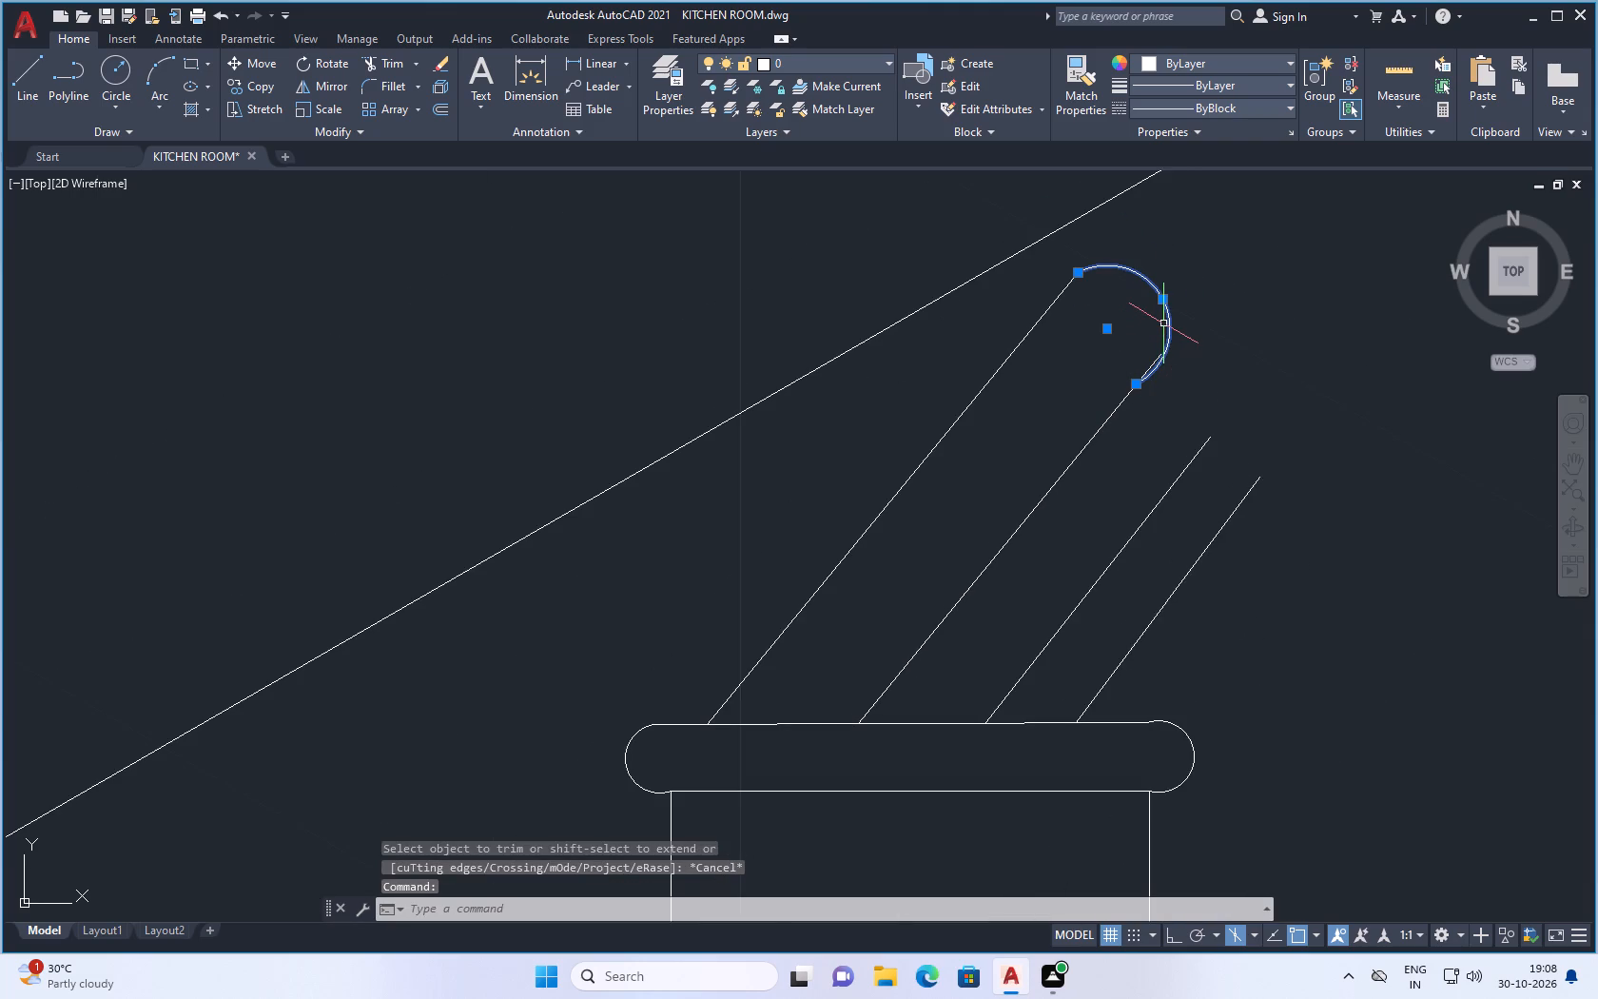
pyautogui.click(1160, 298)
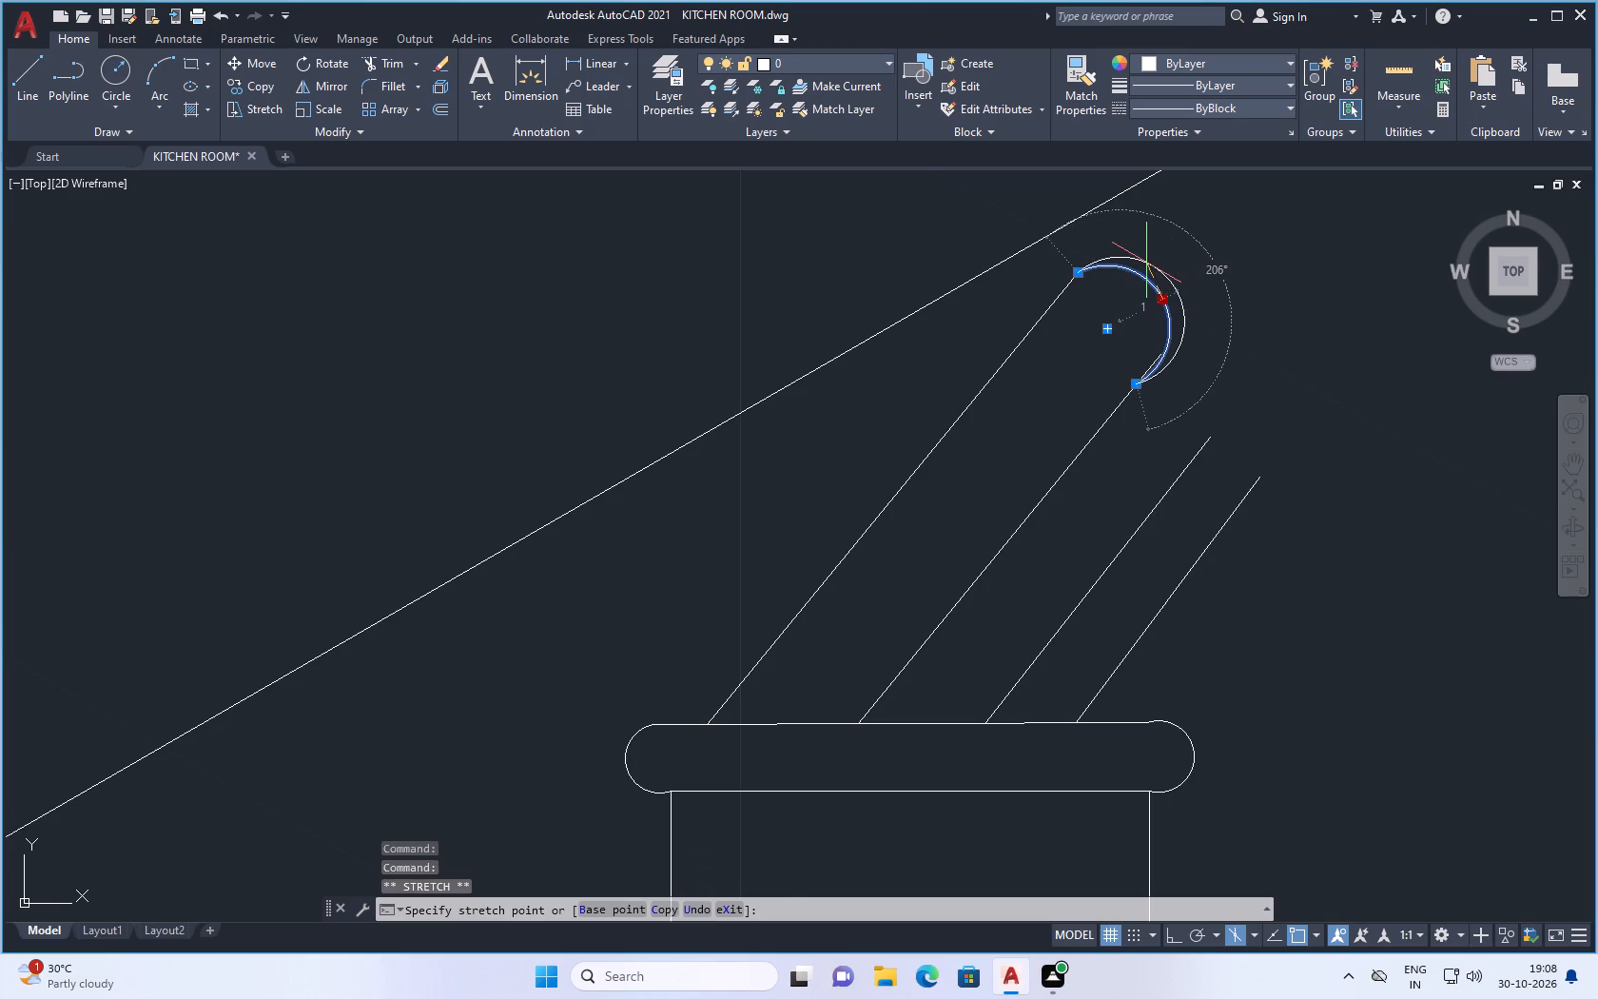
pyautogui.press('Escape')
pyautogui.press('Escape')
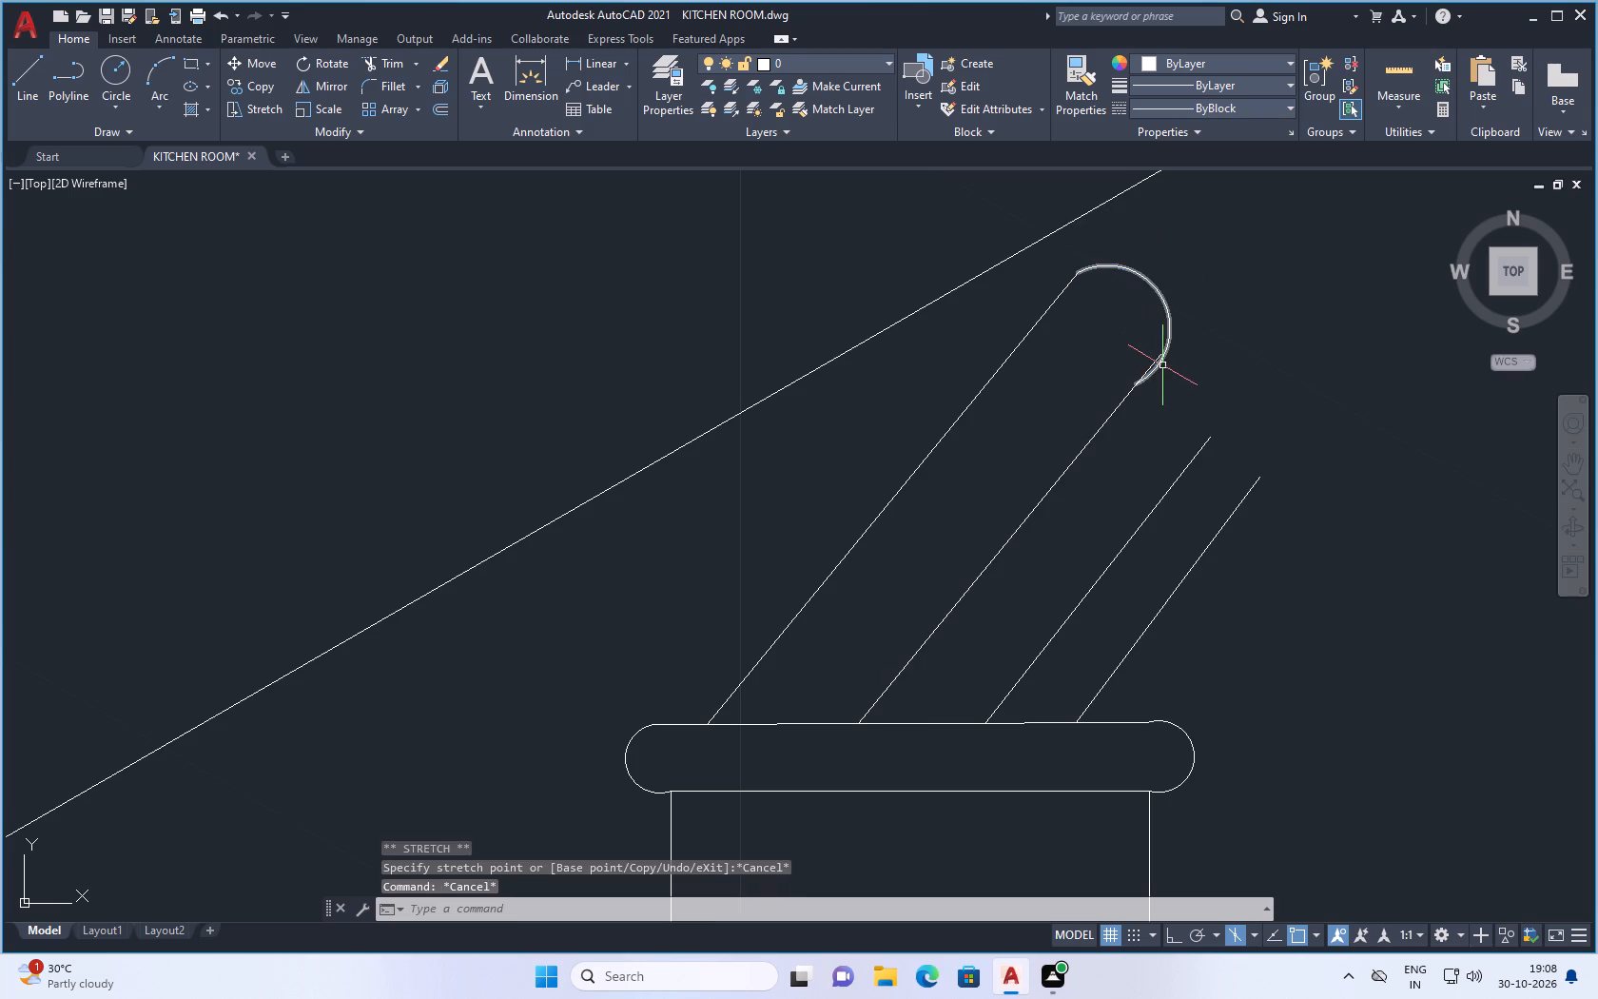
# Stretch the lower end of the longer pair's cap arc onto the upper endpoint of the second slanted line.
pyautogui.click(1164, 355)
pyautogui.click(1139, 387)
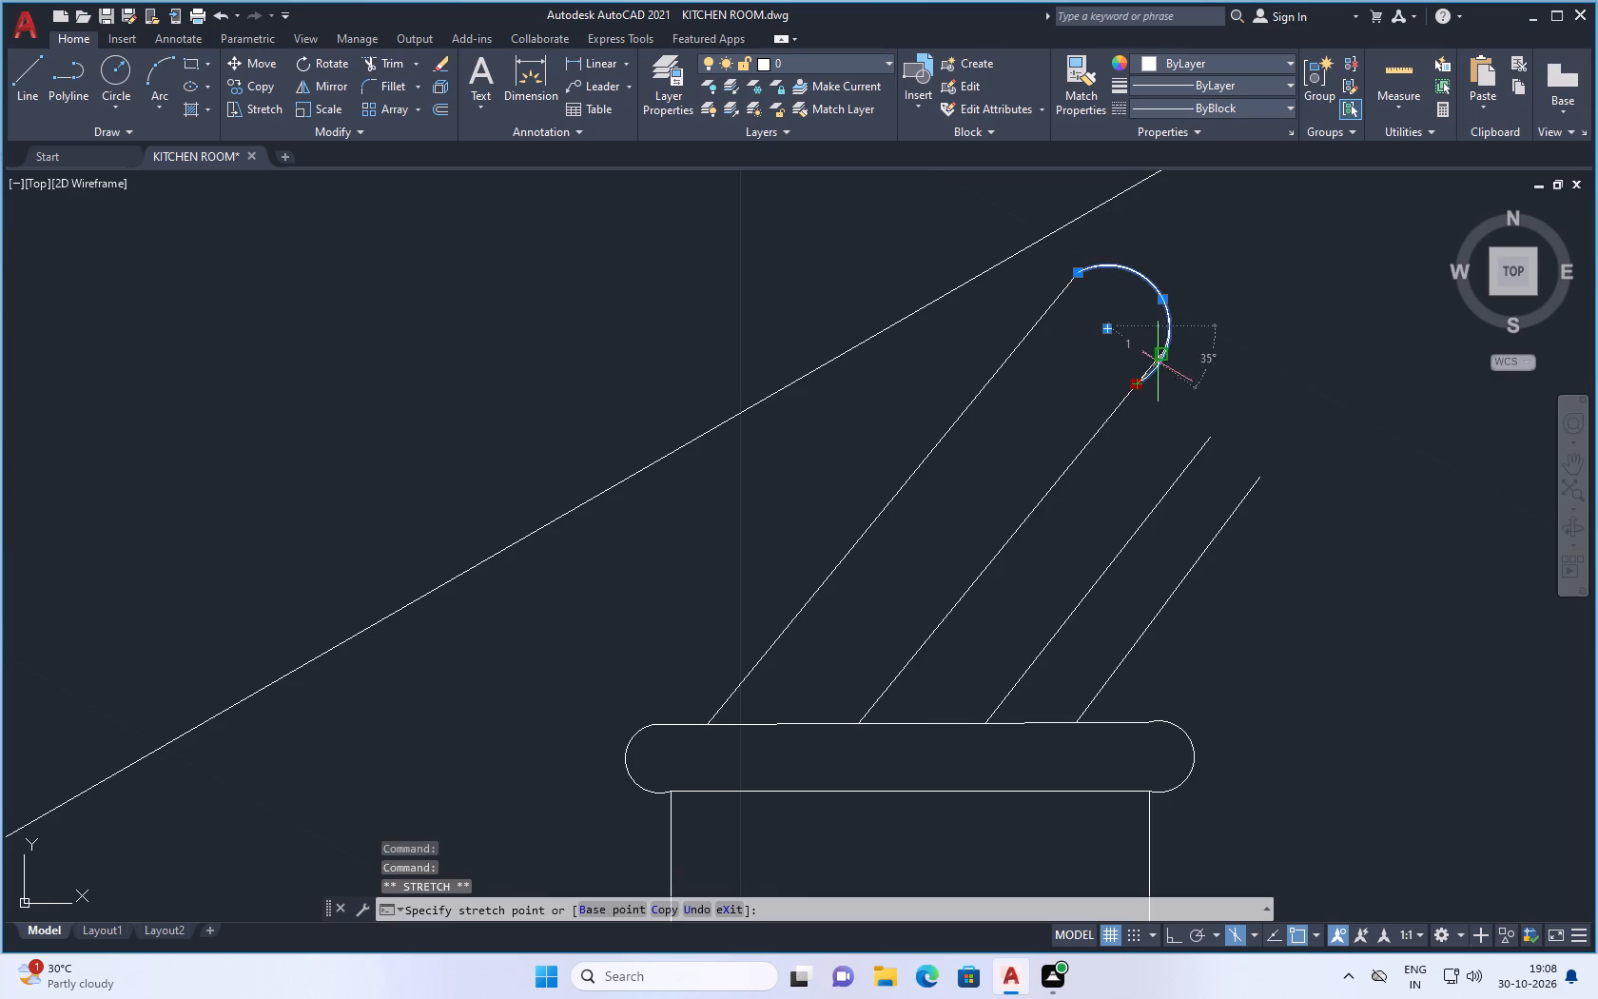
pyautogui.click(1160, 356)
pyautogui.press('Escape')
# Cap the shorter pair of slanted lines with a rounded three-point arc joining their upper ends.
pyautogui.scroll(-2, 1170, 397)
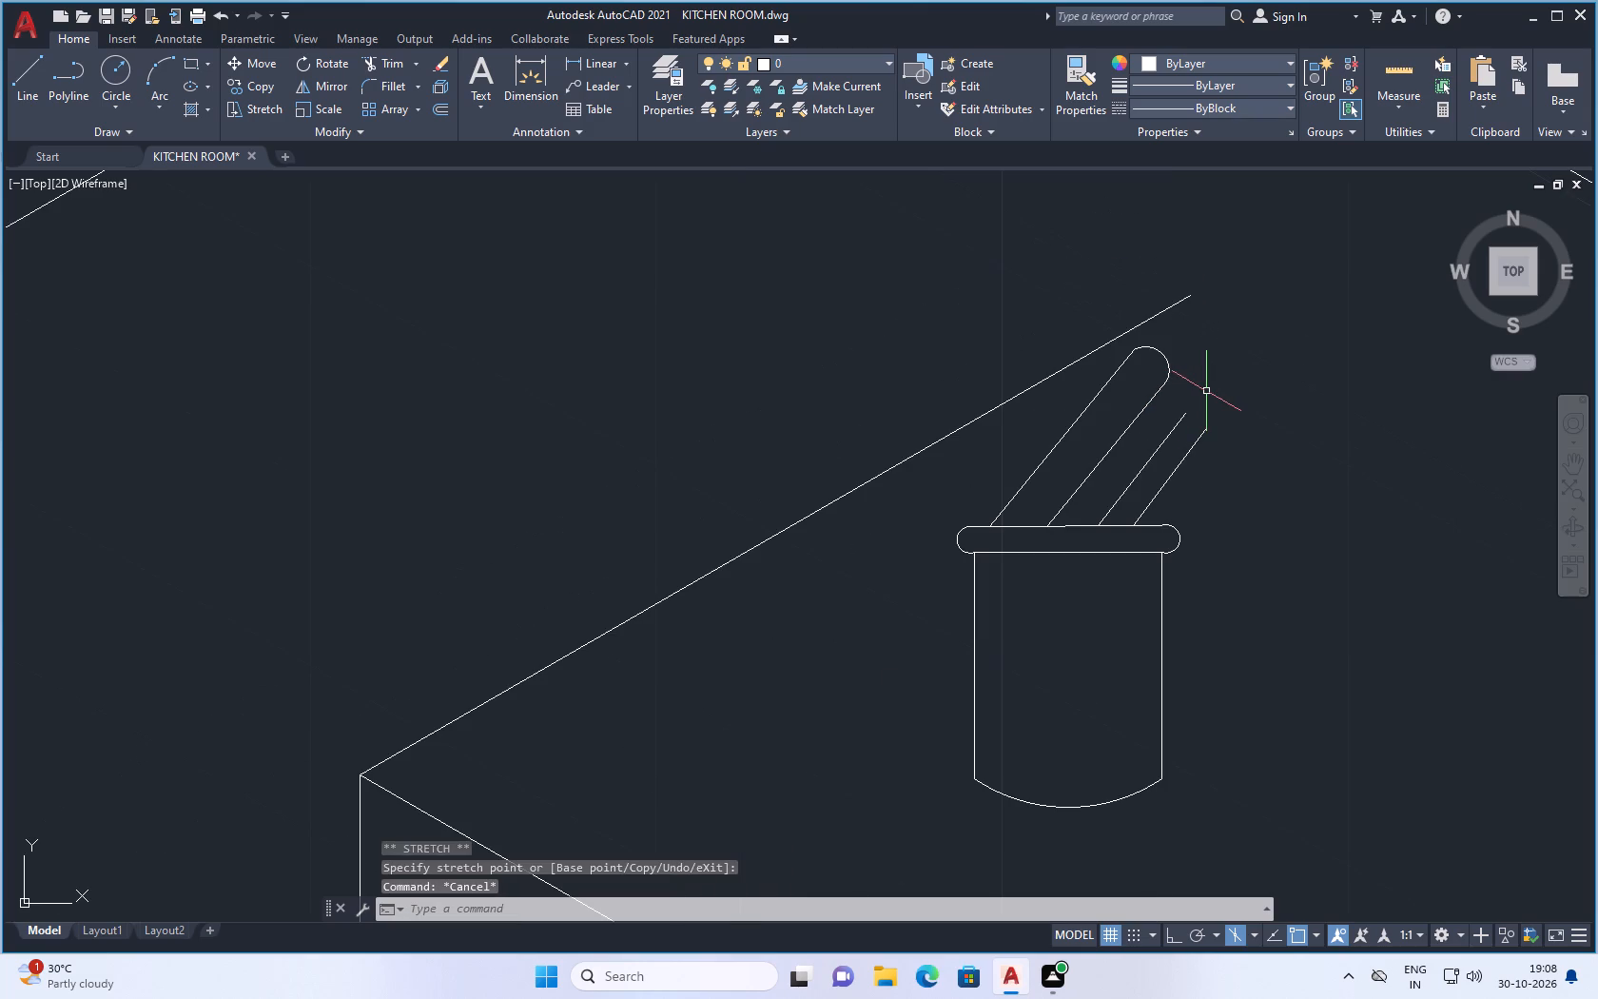
pyautogui.click(161, 69)
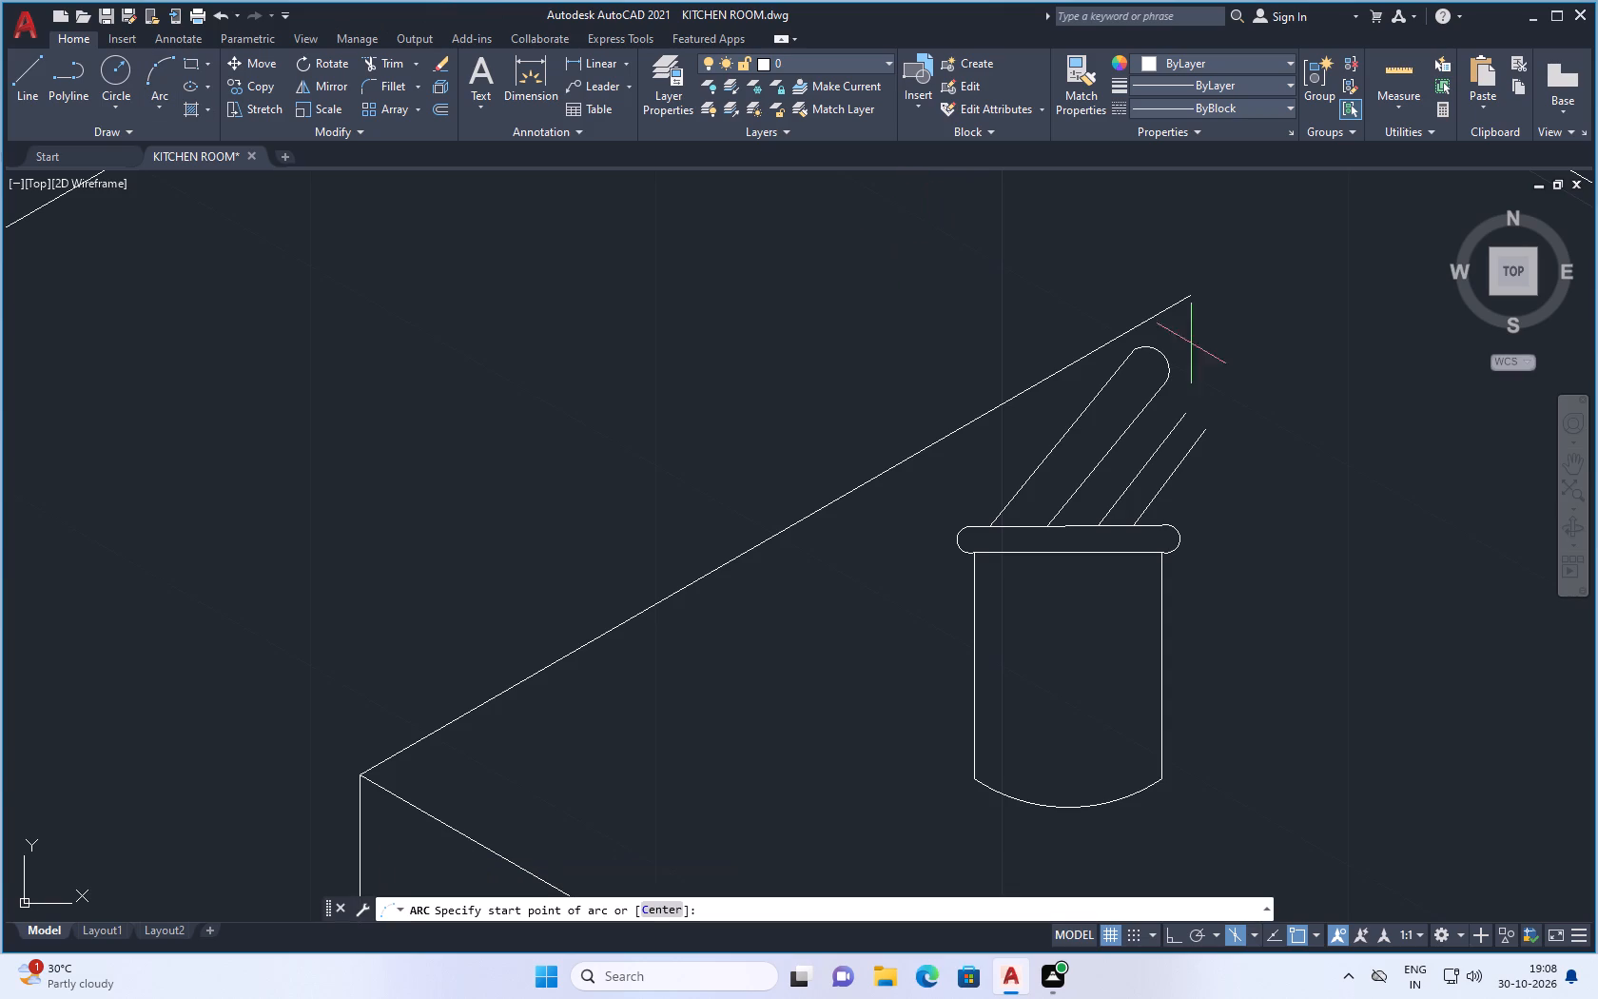
pyautogui.scroll(2, 1237, 397)
pyautogui.scroll(1, 1156, 443)
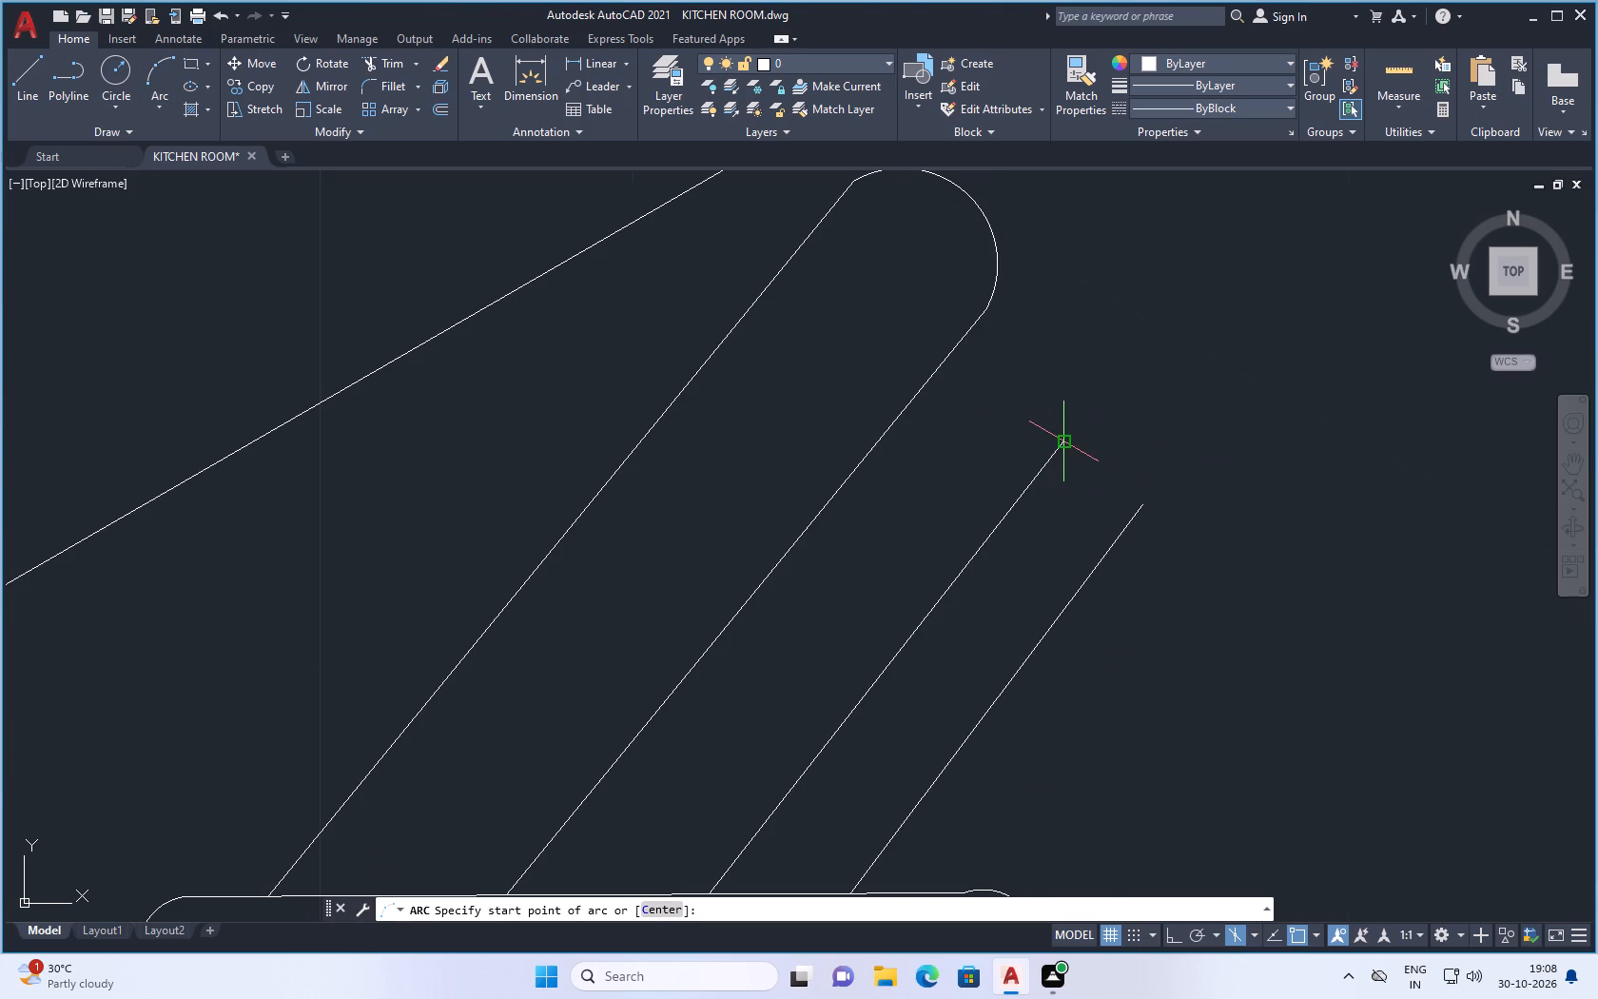
pyautogui.click(1064, 437)
pyautogui.click(1140, 506)
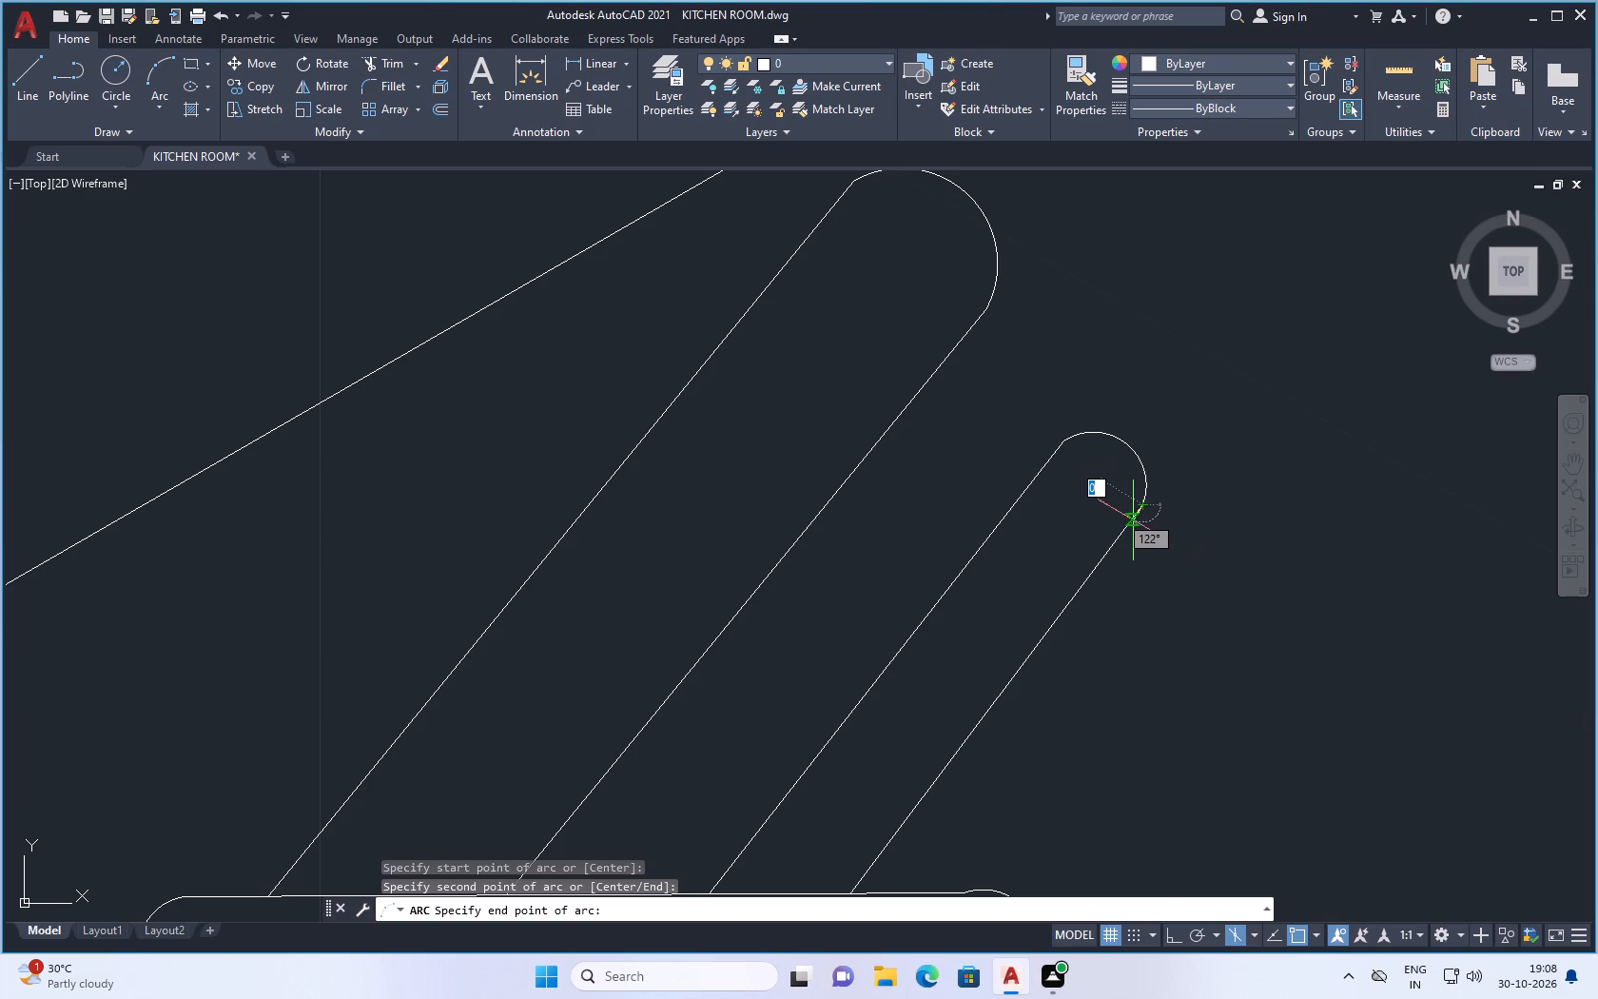
pyautogui.click(1133, 520)
pyautogui.scroll(-7, 1148, 538)
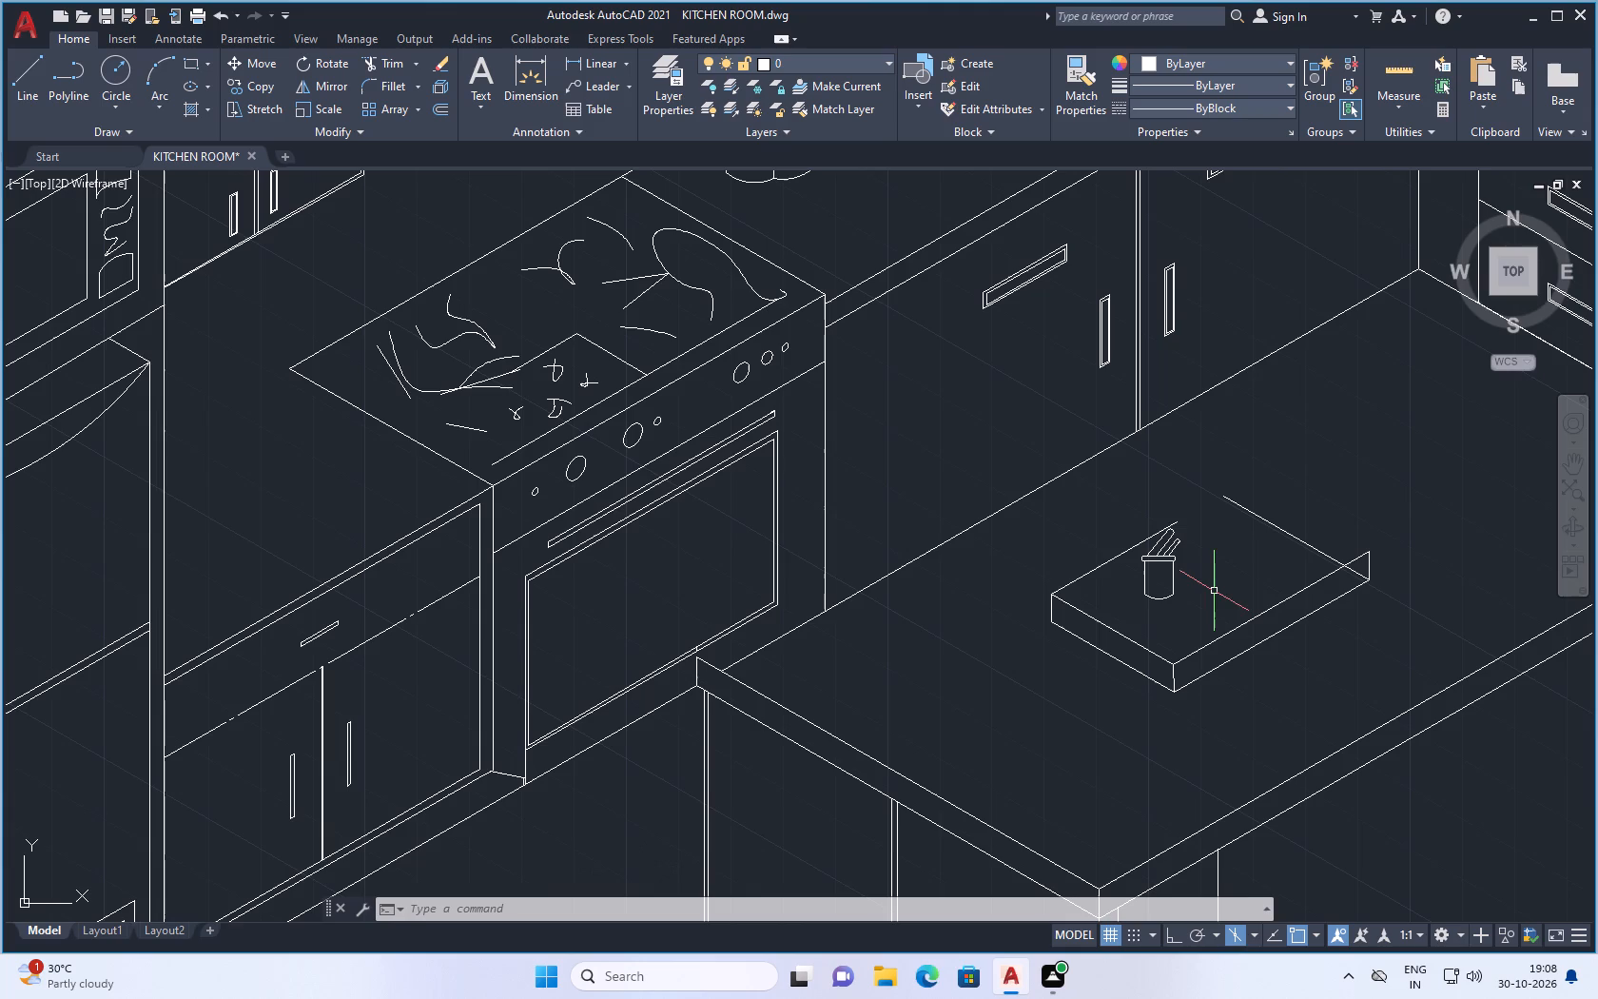
# Draw two parallel vertical lines on the box top beside the utensil container, the second one slightly shorter, with Ortho on.
pyautogui.scroll(1, 1228, 563)
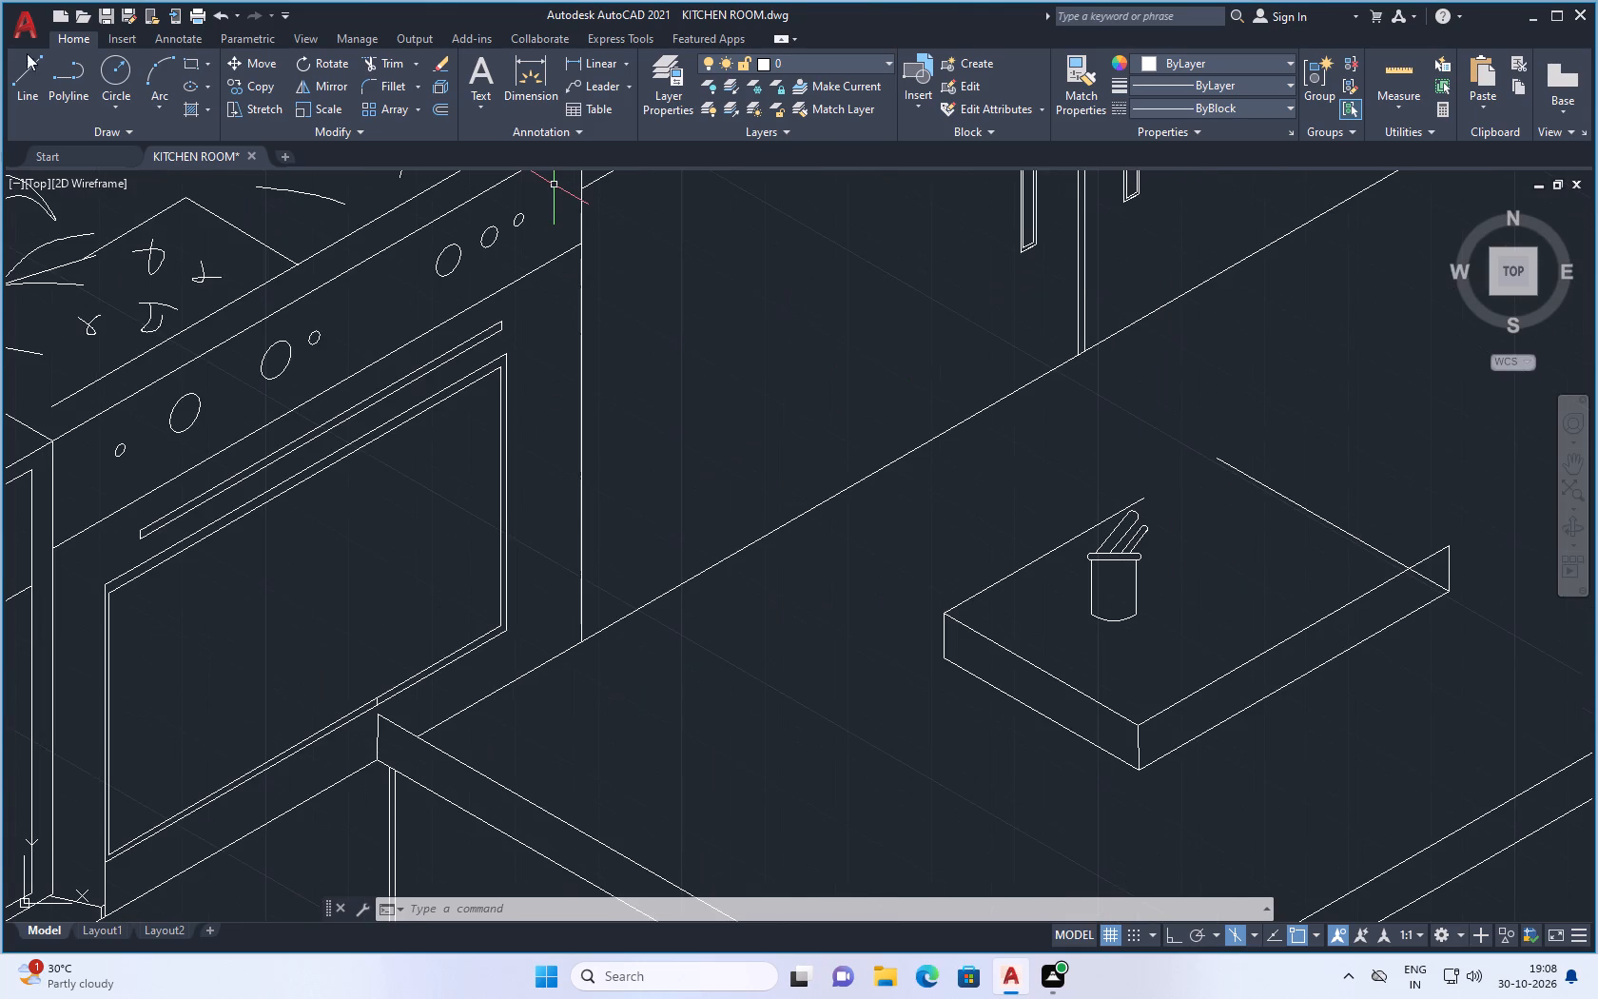
pyautogui.click(34, 70)
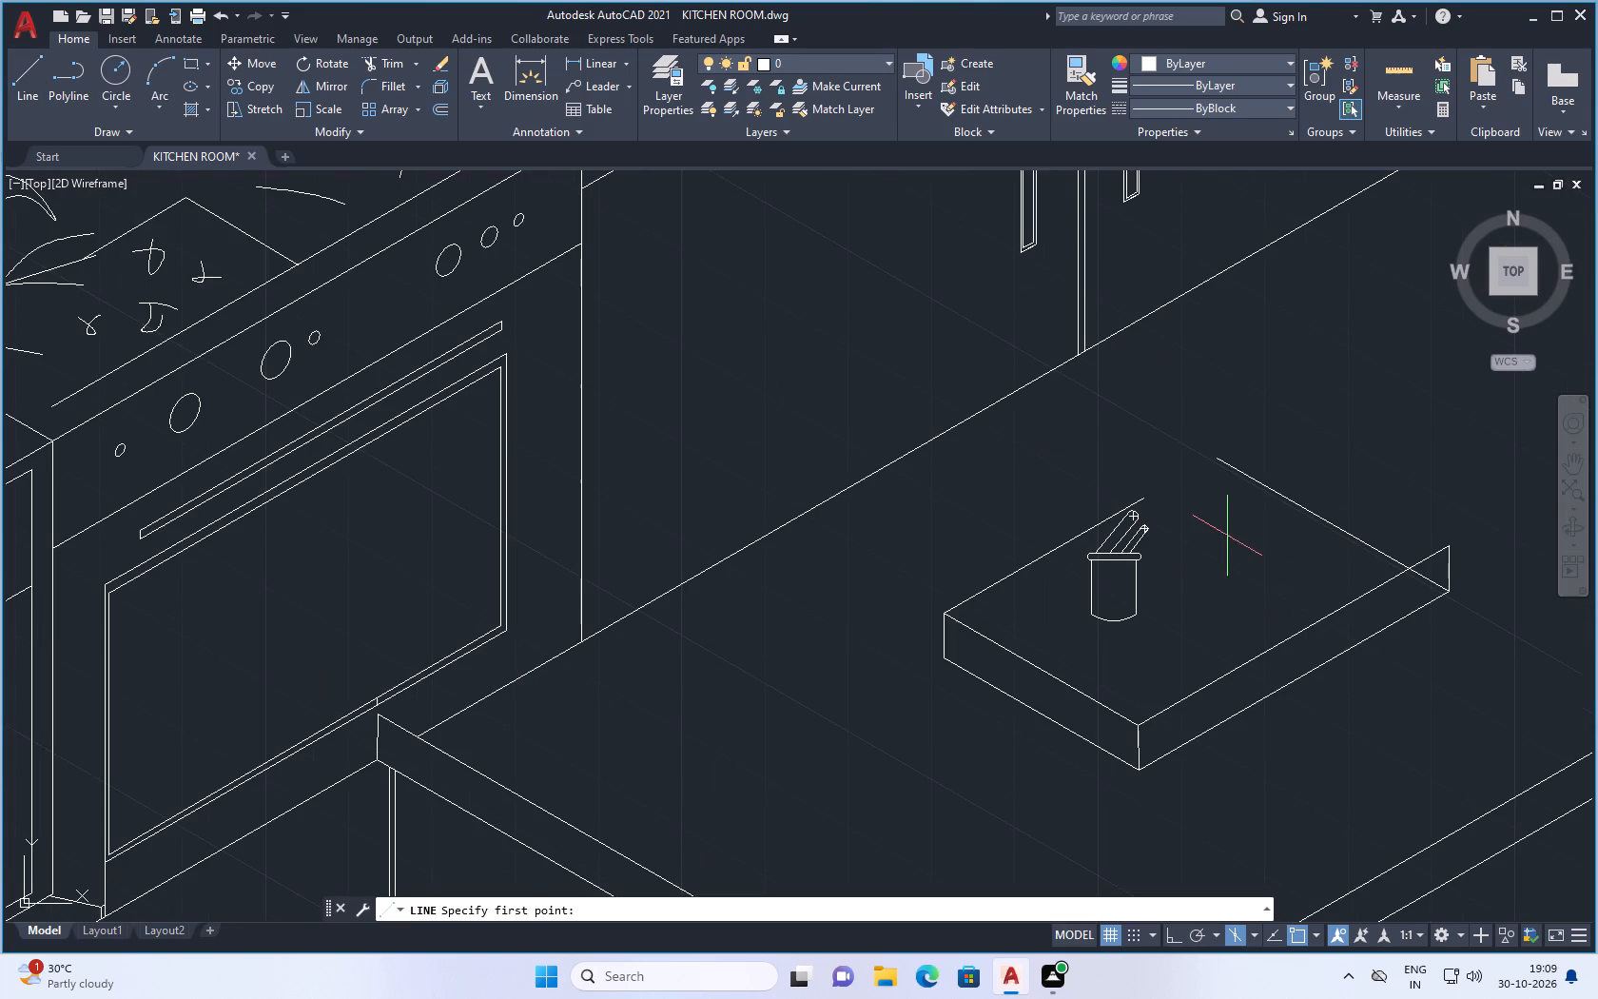
pyautogui.click(1229, 517)
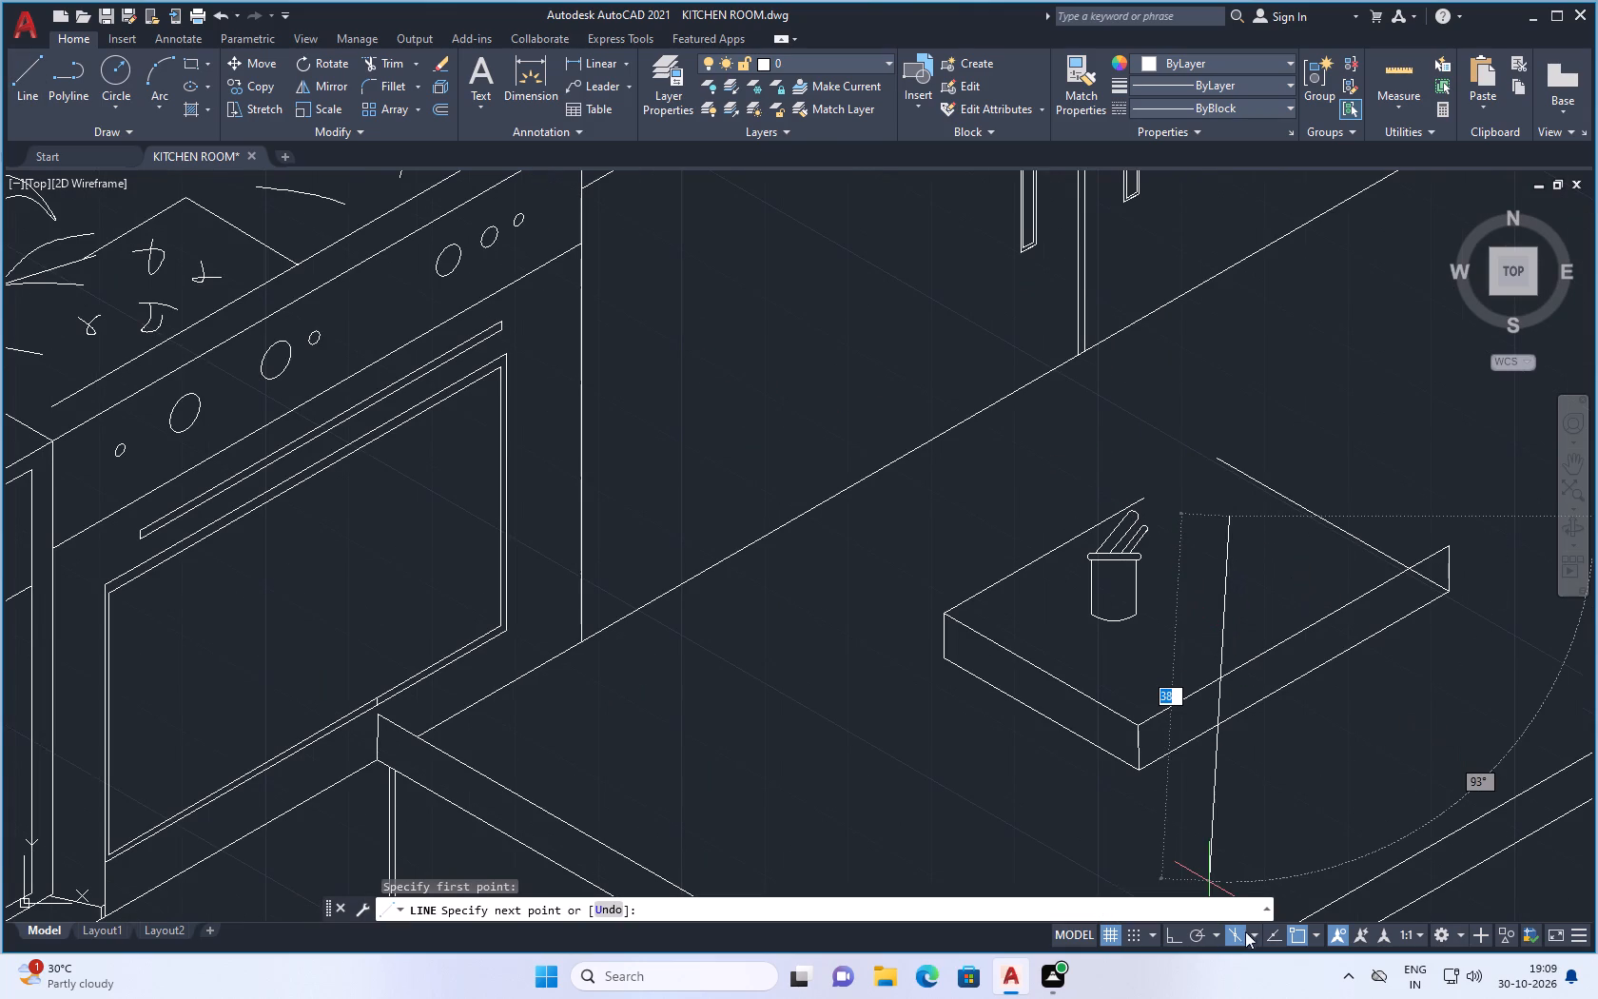
pyautogui.click(1166, 930)
pyautogui.scroll(1, 1235, 604)
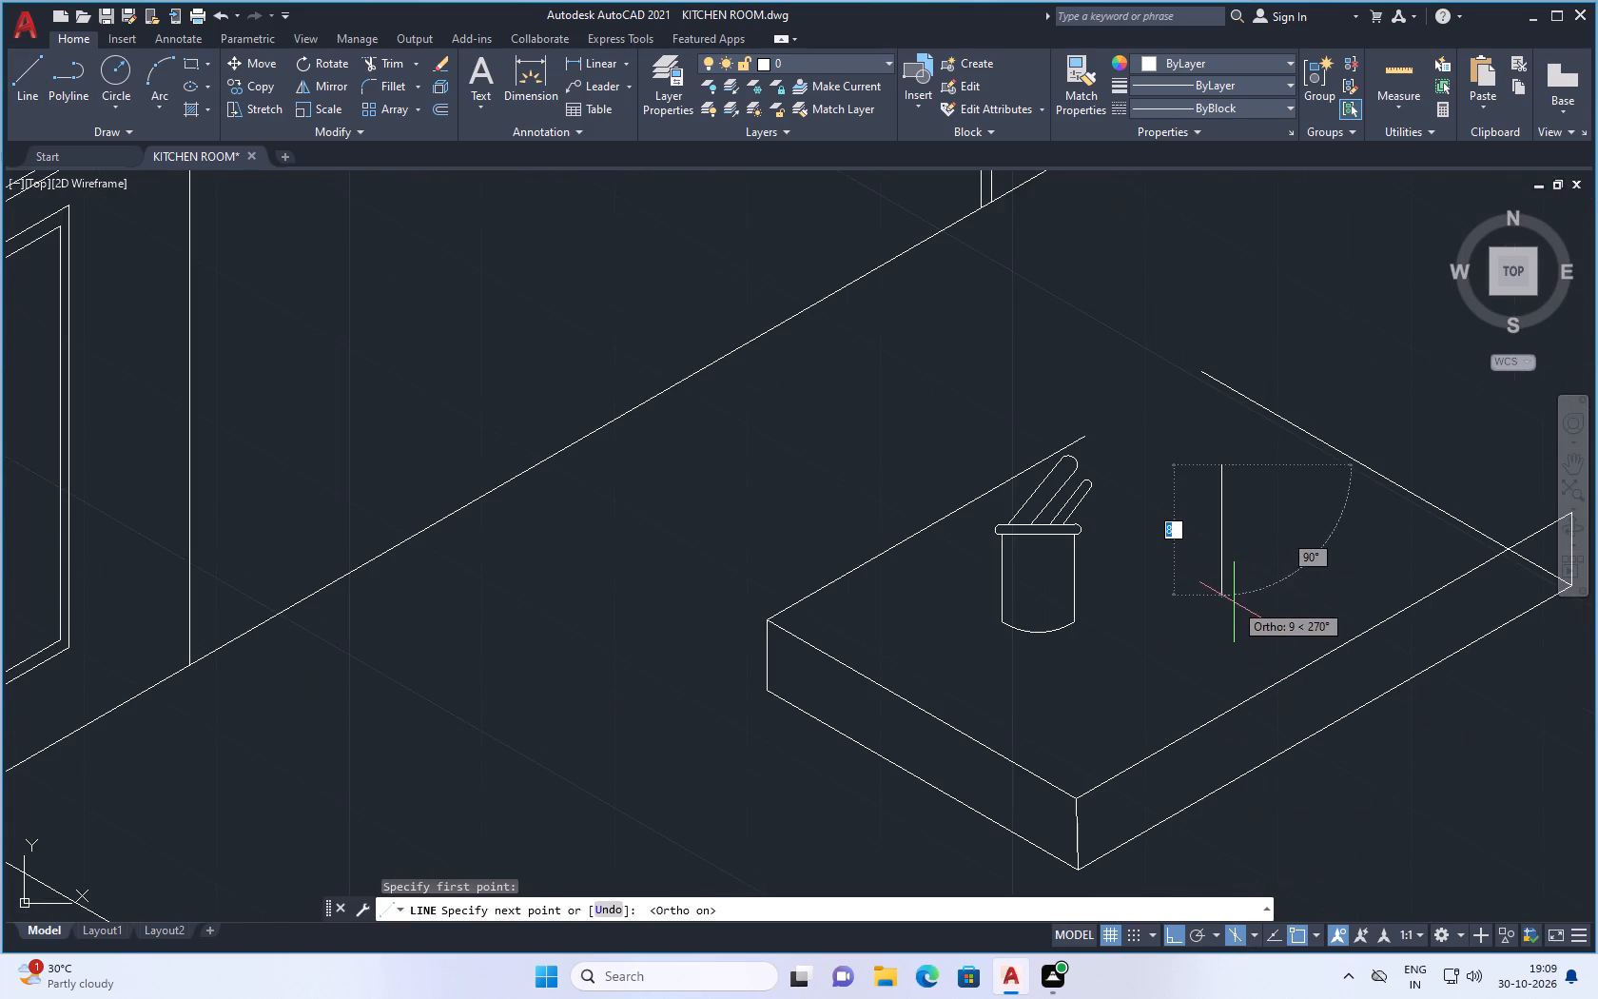
pyautogui.click(1232, 589)
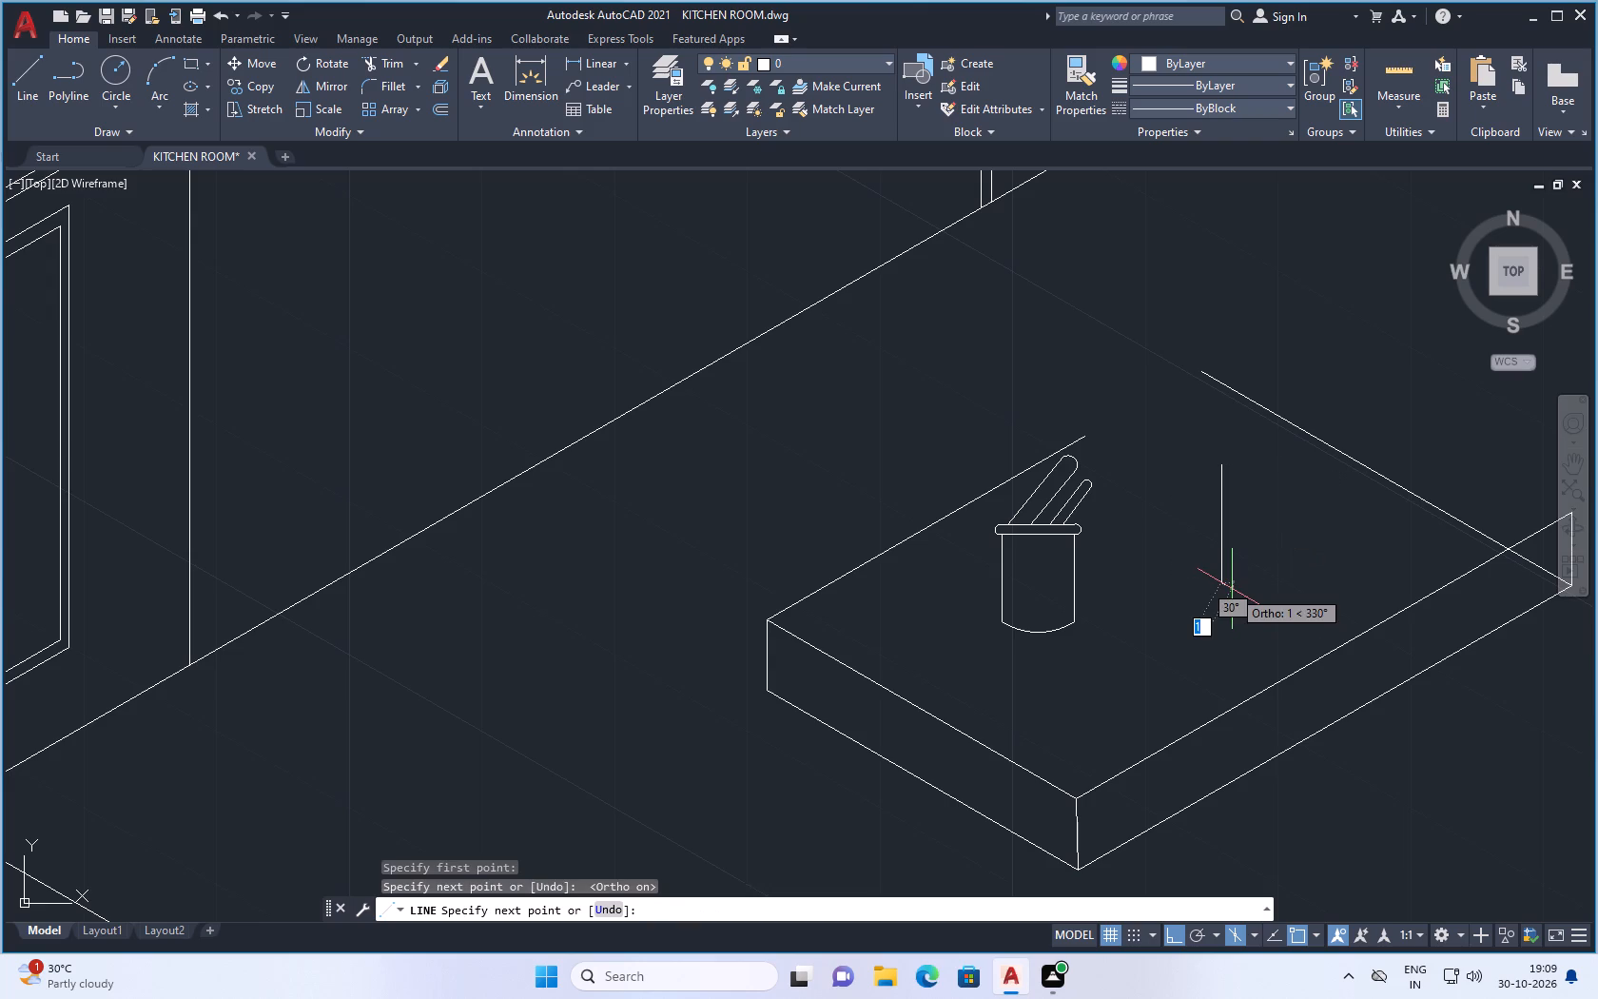
pyautogui.press('space')
pyautogui.press('space')
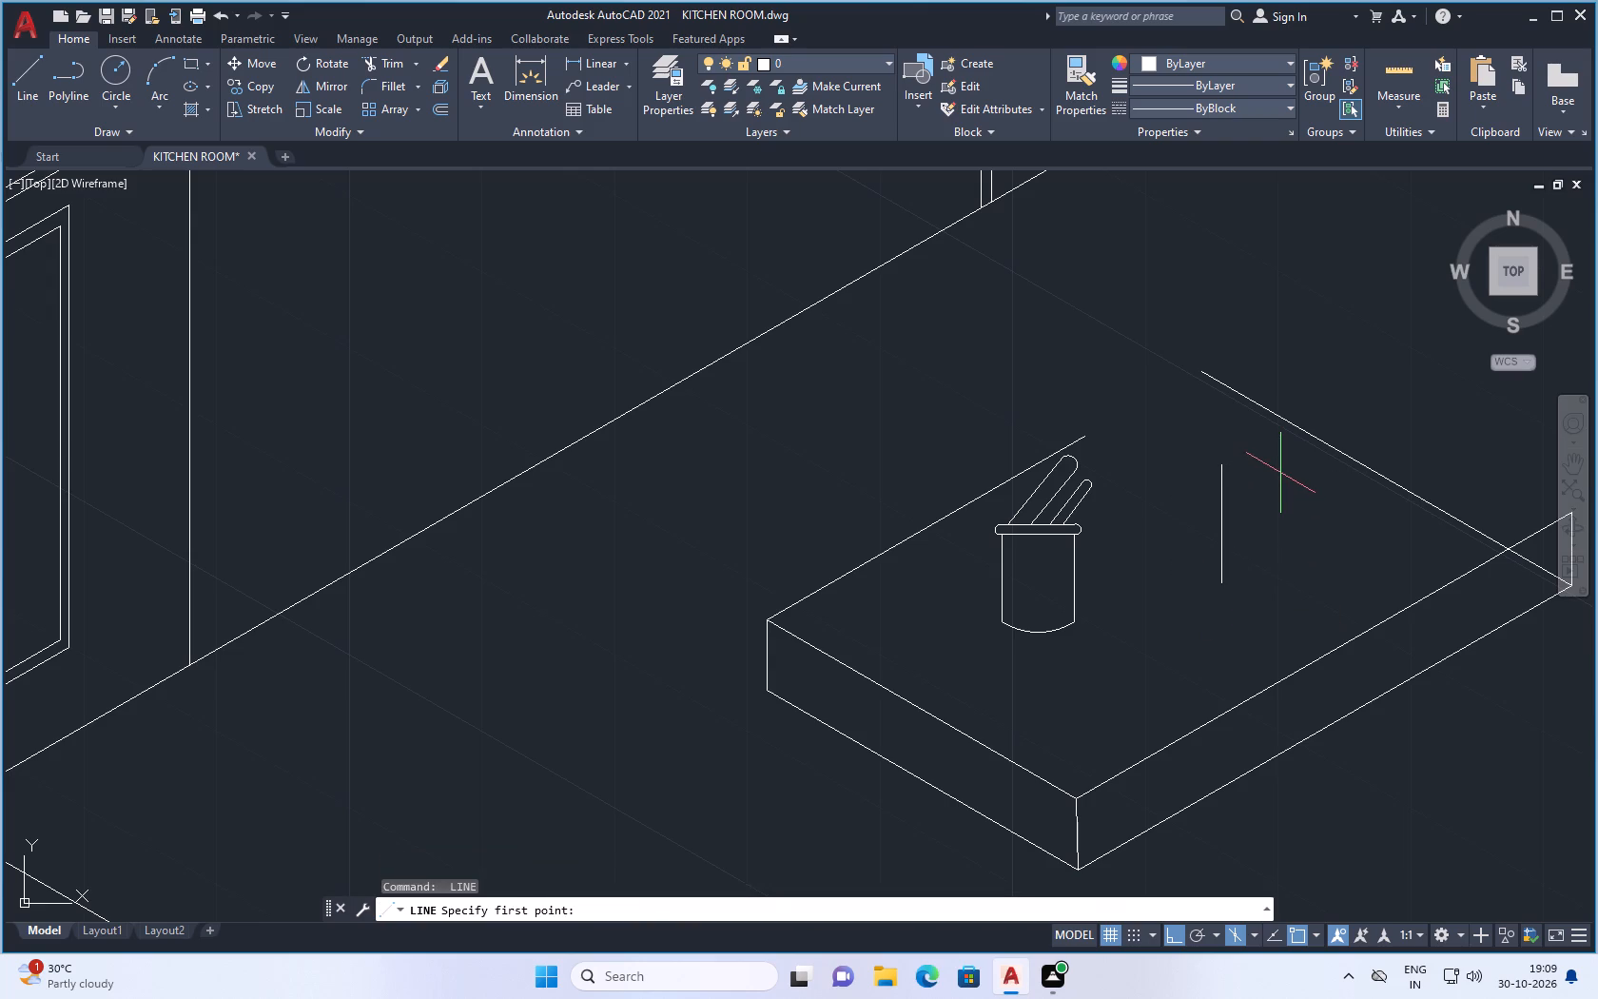
pyautogui.click(1279, 473)
pyautogui.click(1282, 569)
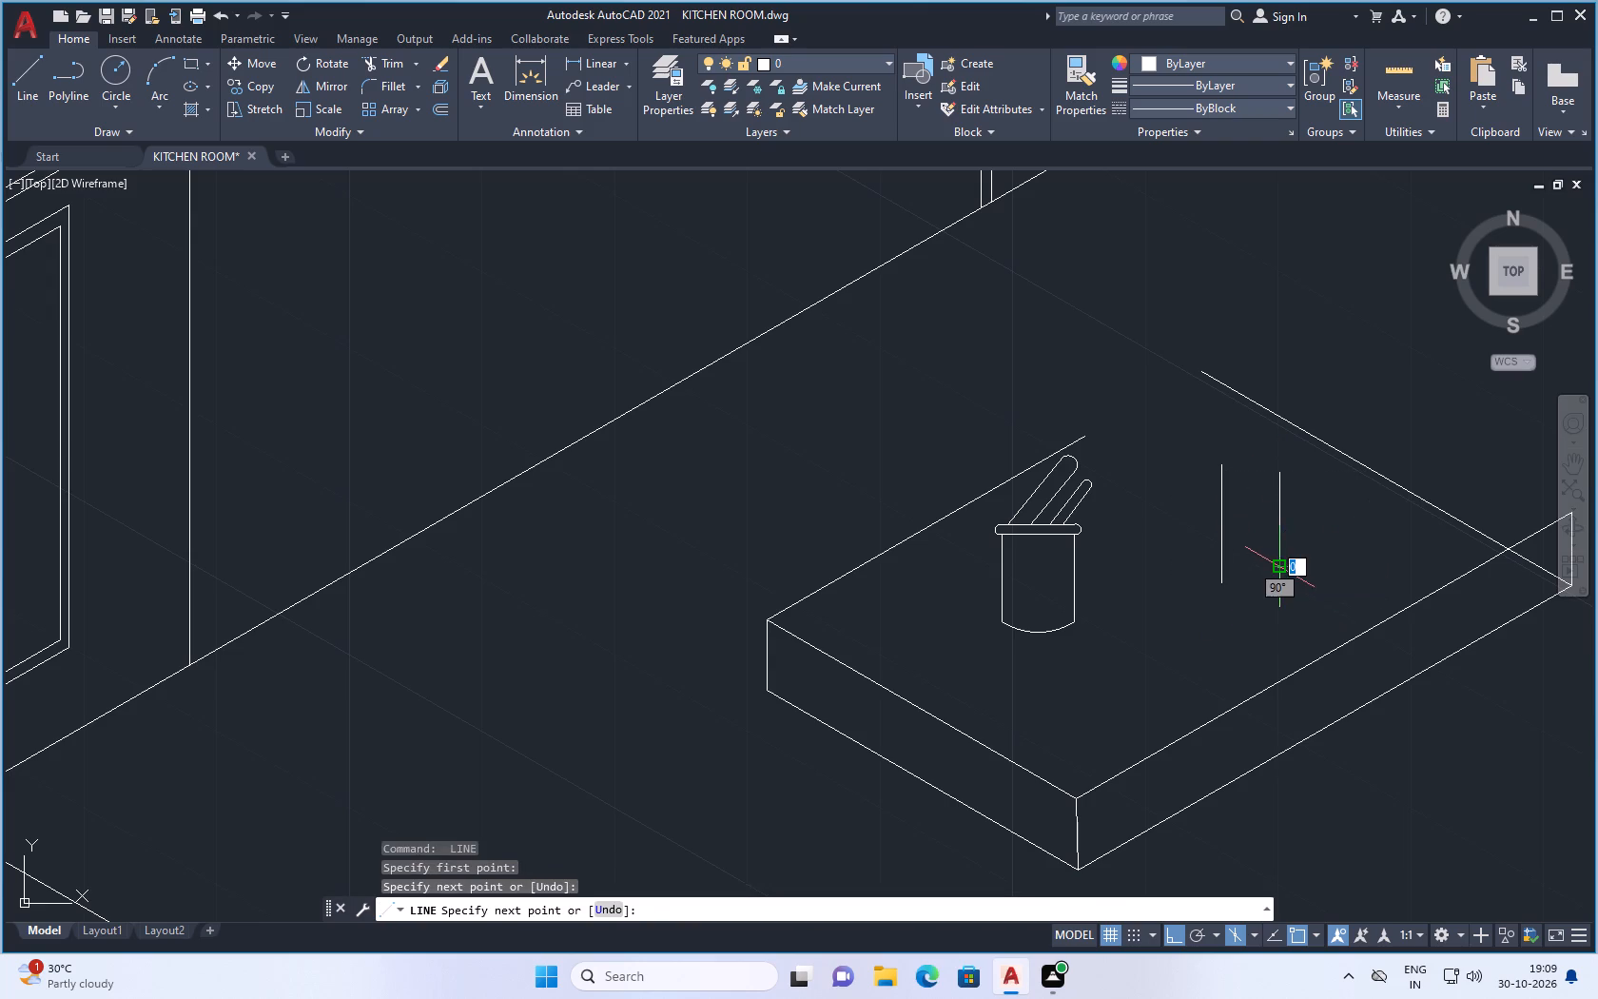
pyautogui.press('space')
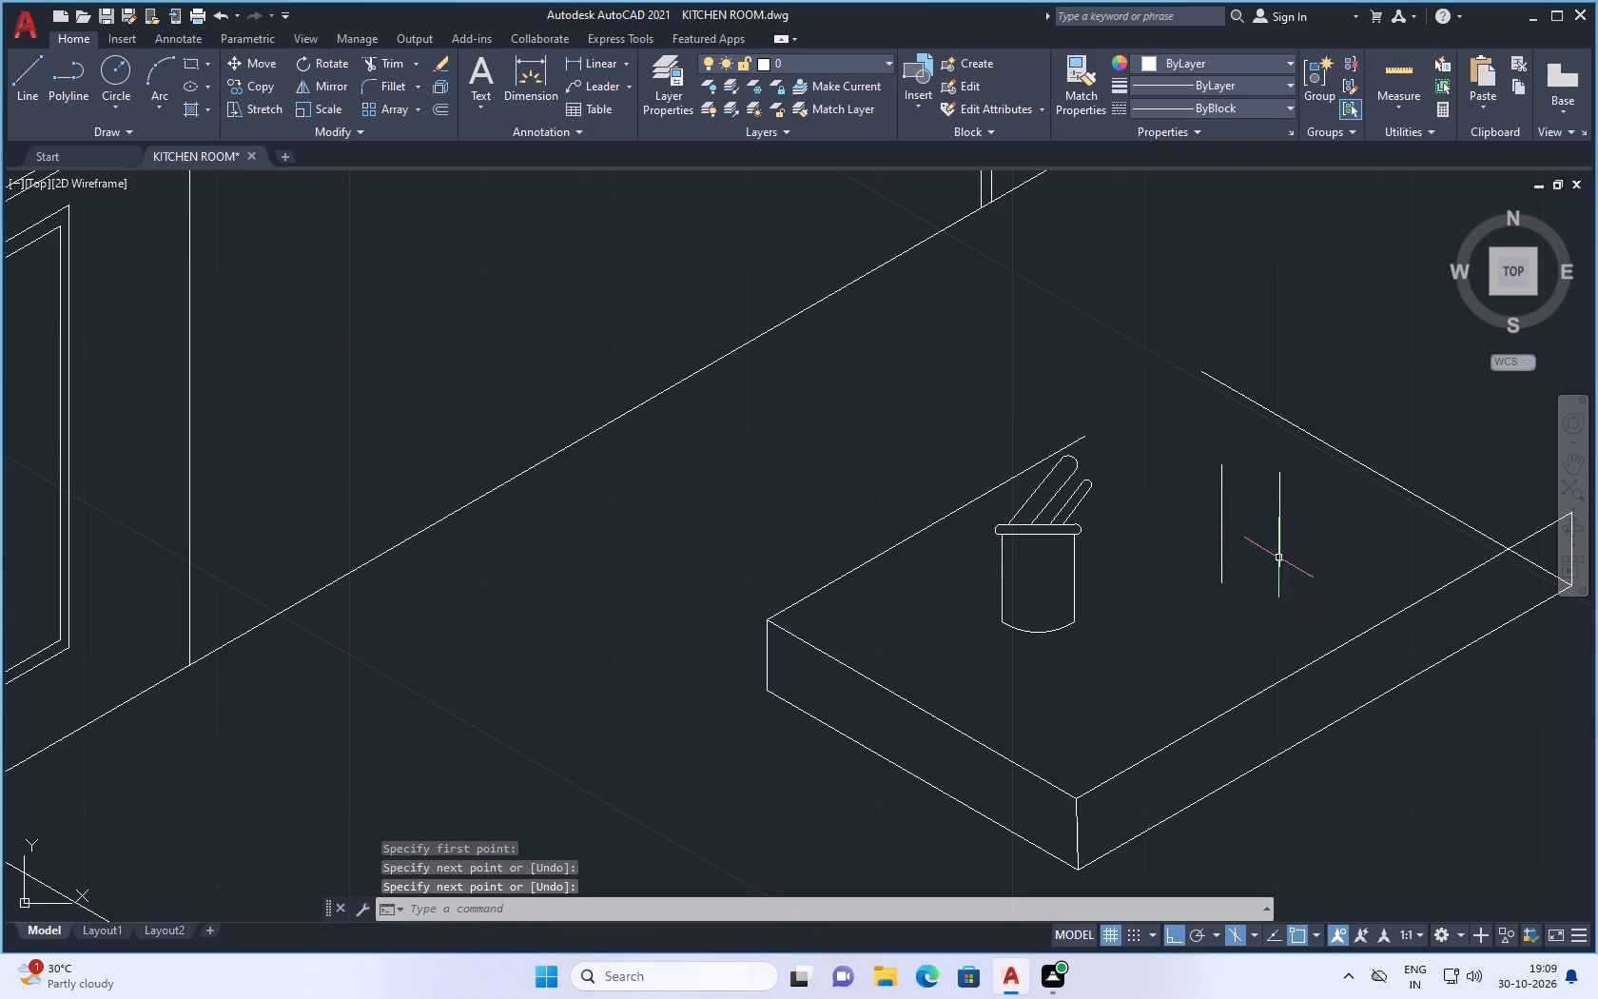
# Draw two roughly horizontal lines crossing both vertical lines near their upper and lower ends, with Isoplane Top set and Ortho off.
pyautogui.press('space')
pyautogui.click(31, 90)
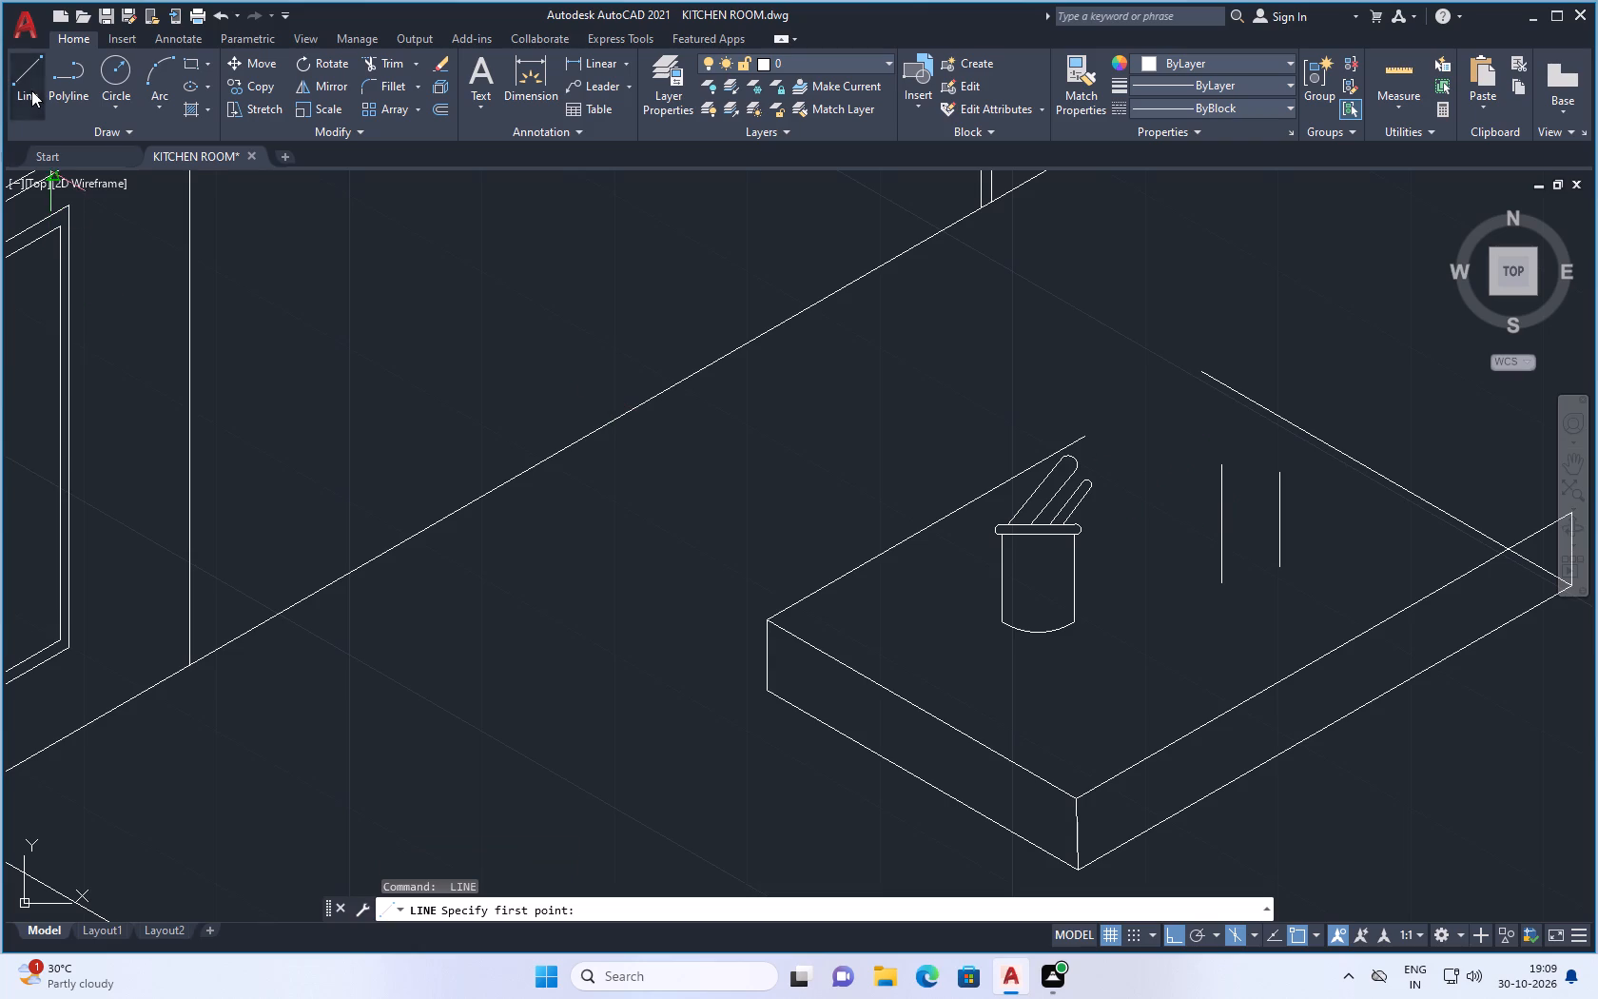
pyautogui.click(1200, 496)
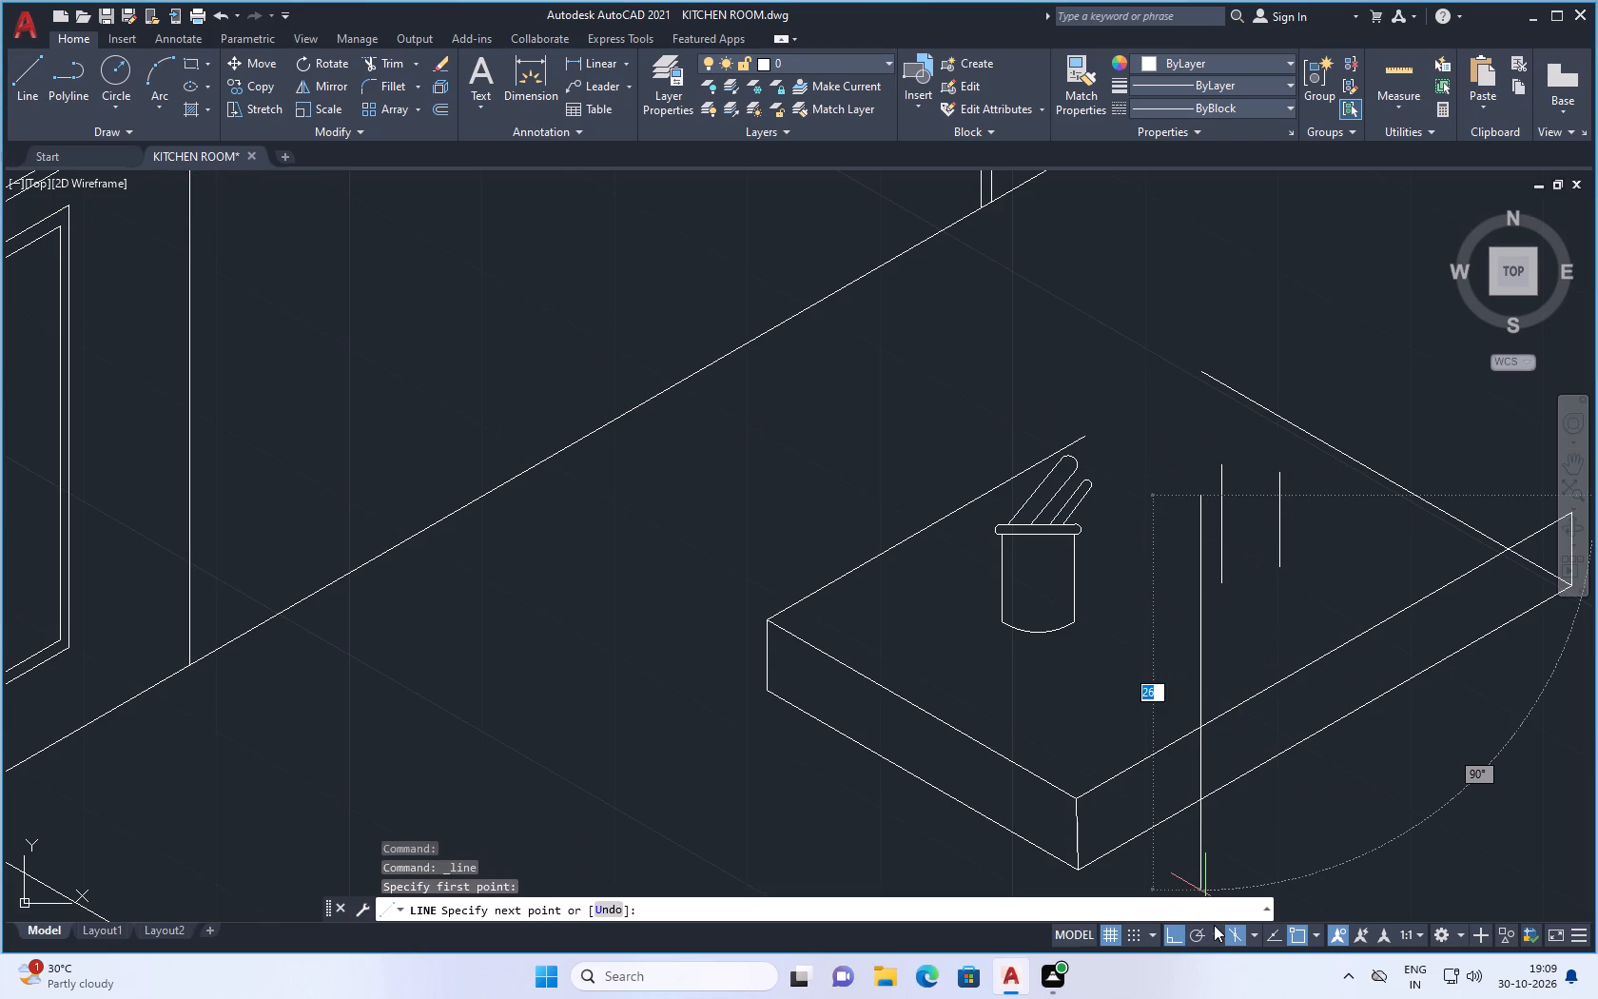
pyautogui.click(1170, 927)
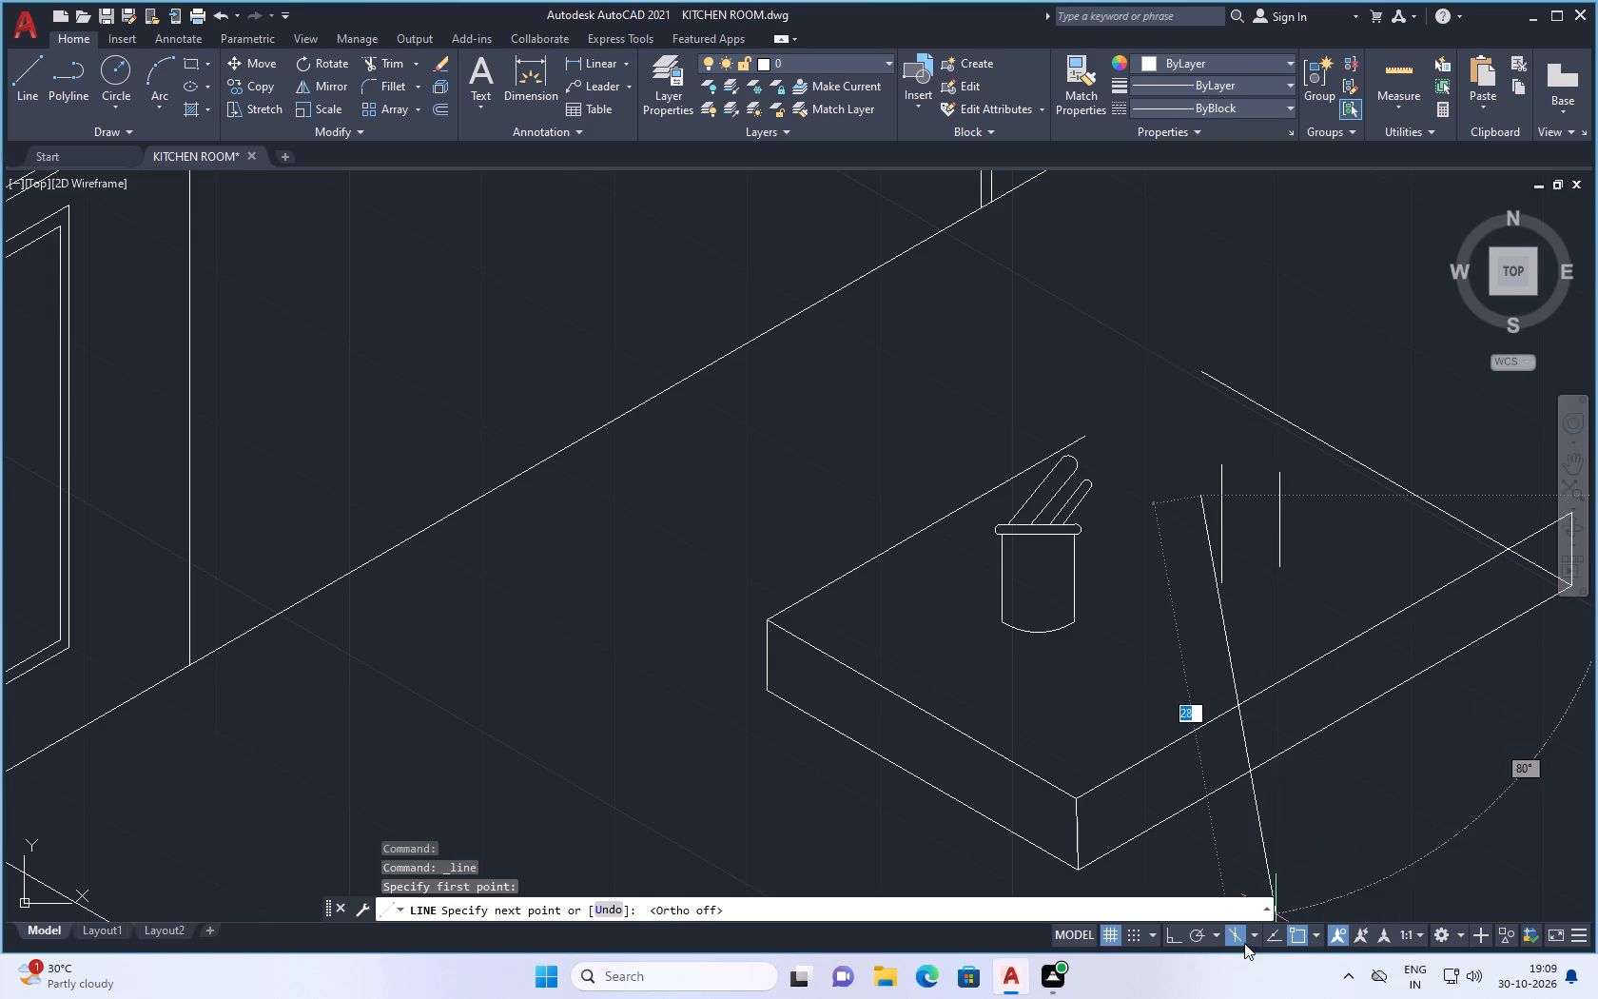
pyautogui.scroll(1, 1327, 500)
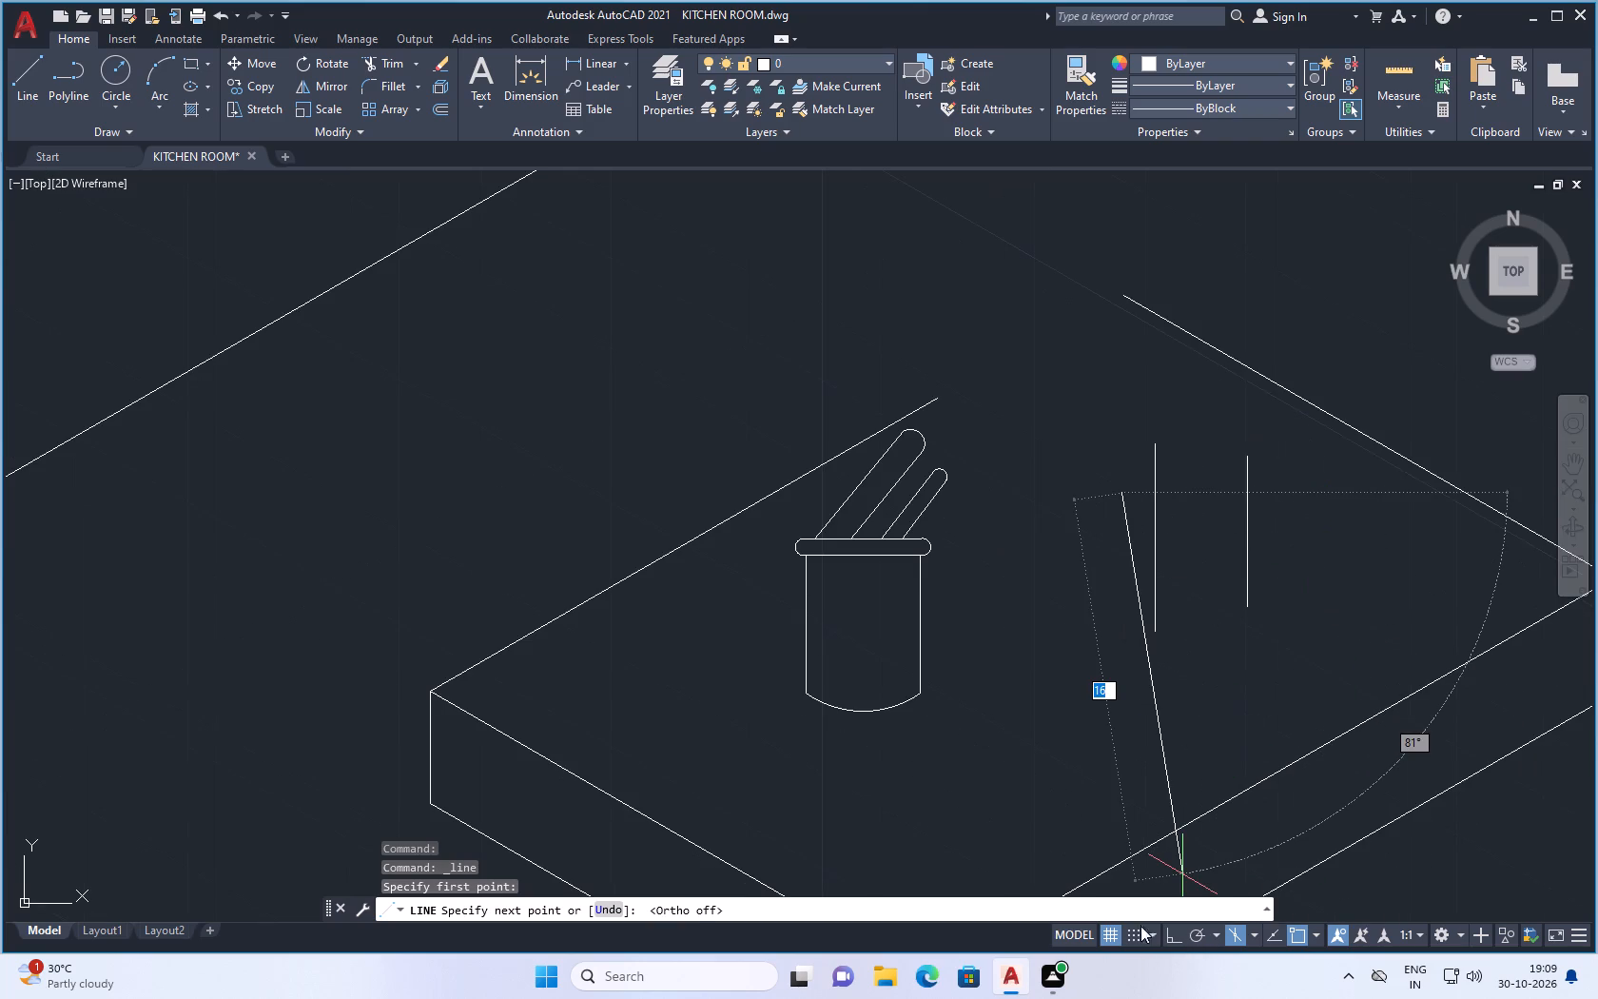
pyautogui.click(1172, 929)
pyautogui.click(1253, 930)
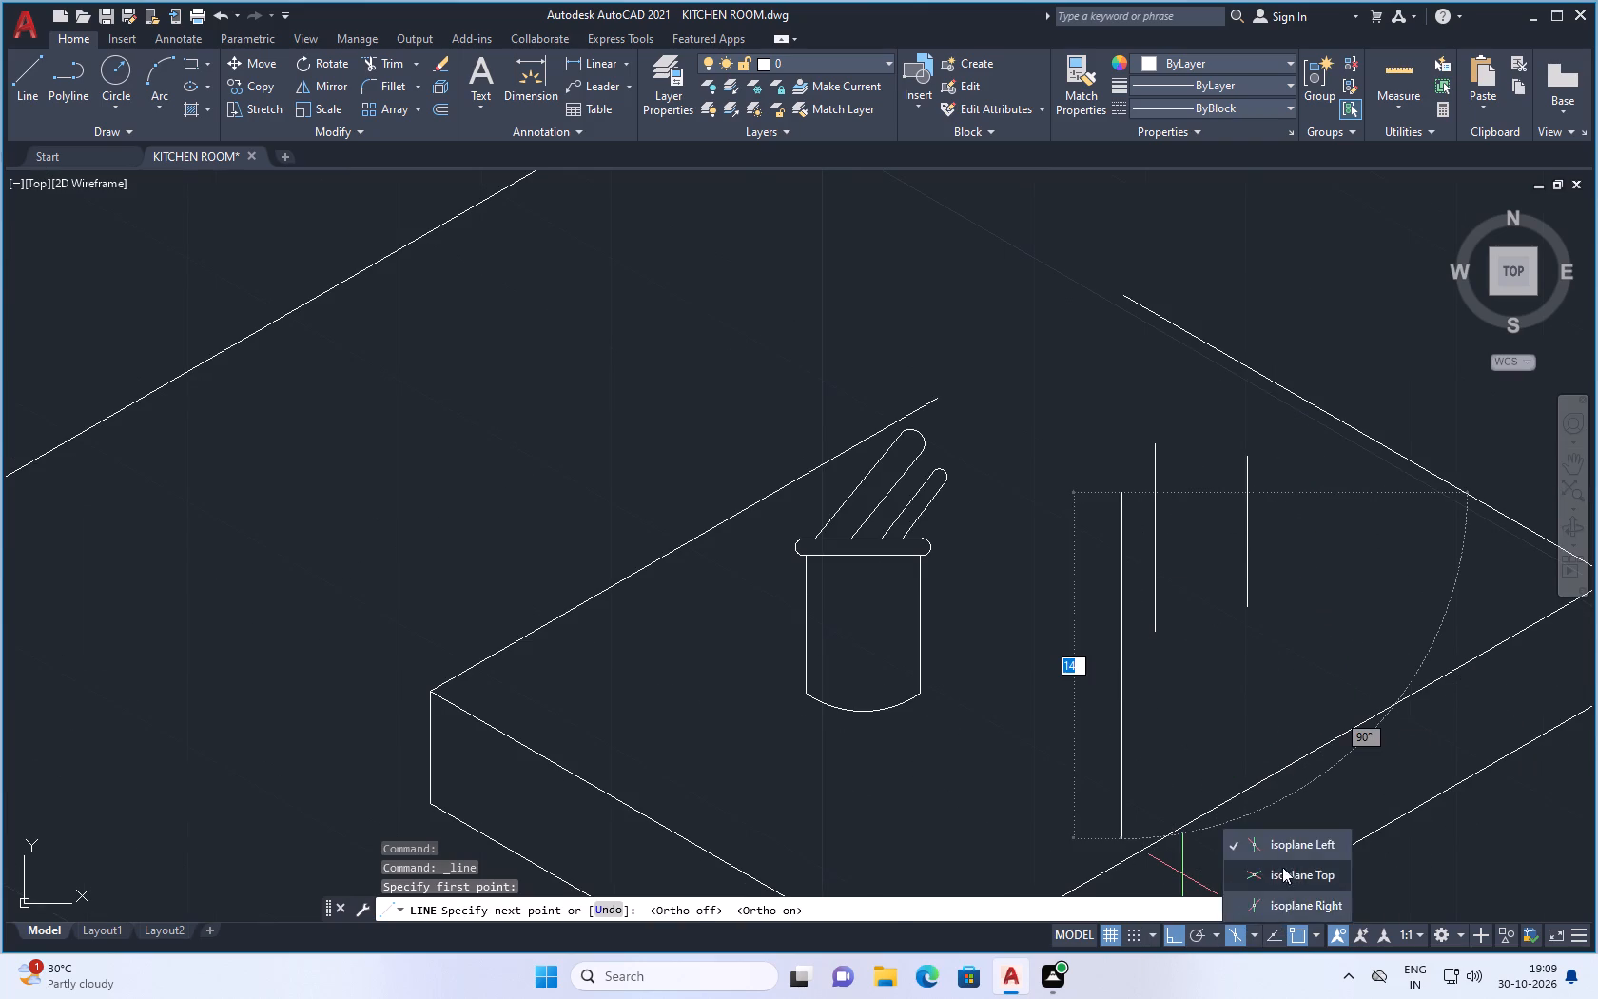
pyautogui.click(1282, 867)
pyautogui.scroll(-1, 1117, 593)
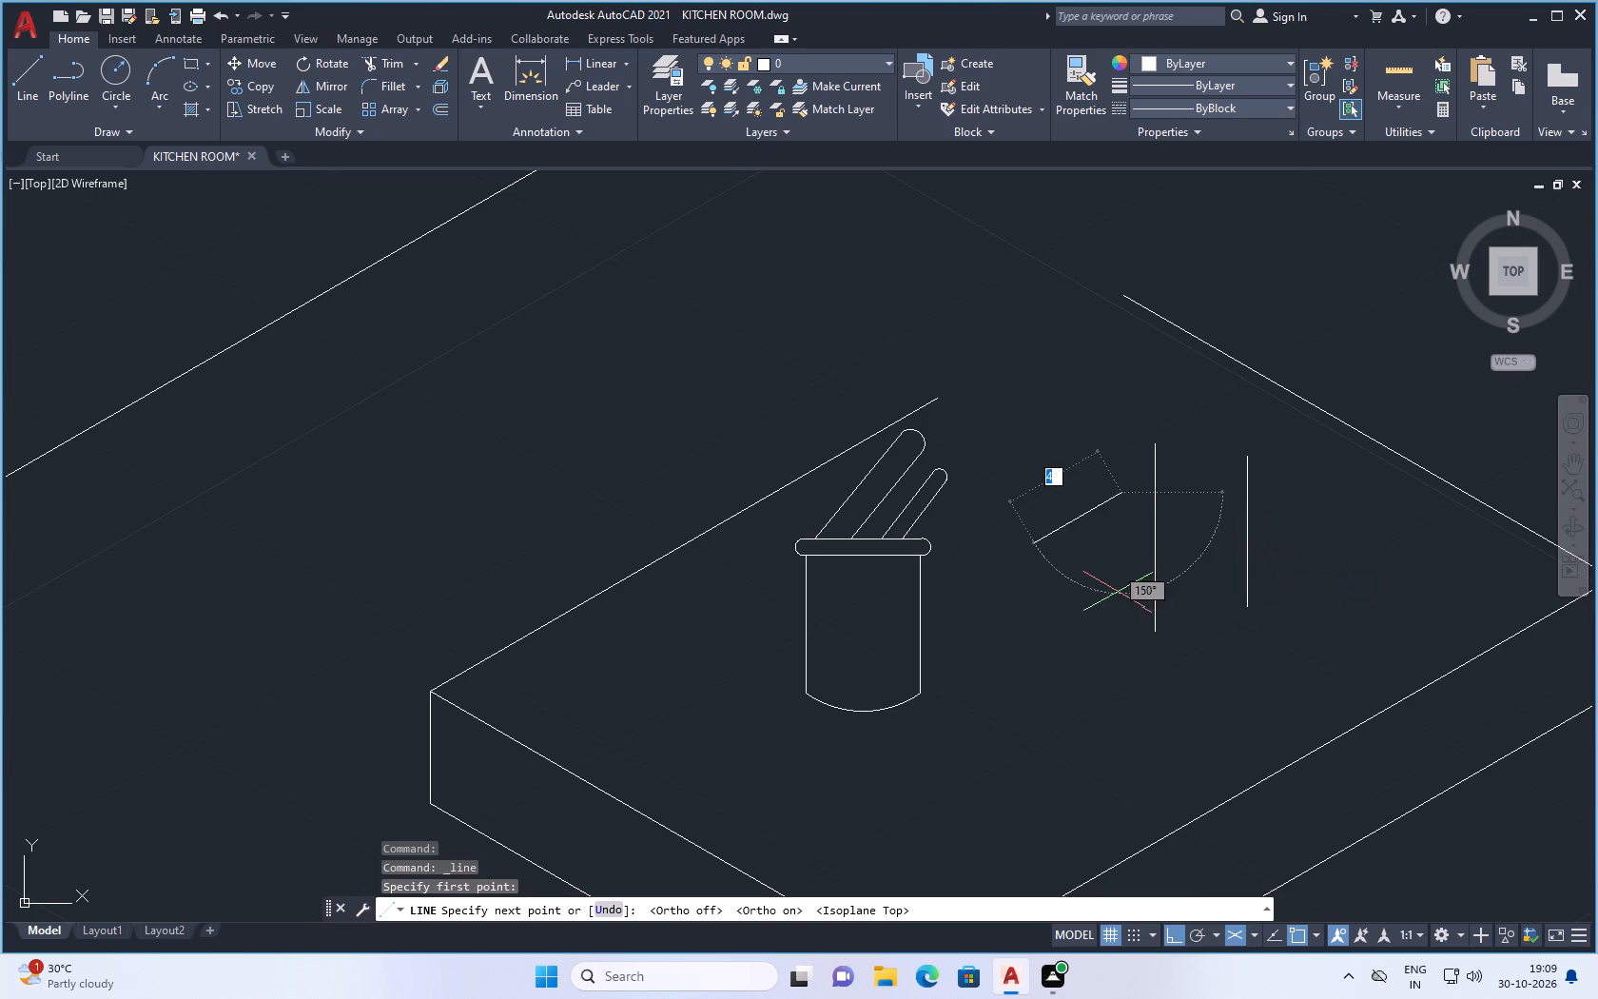
pyautogui.click(1171, 935)
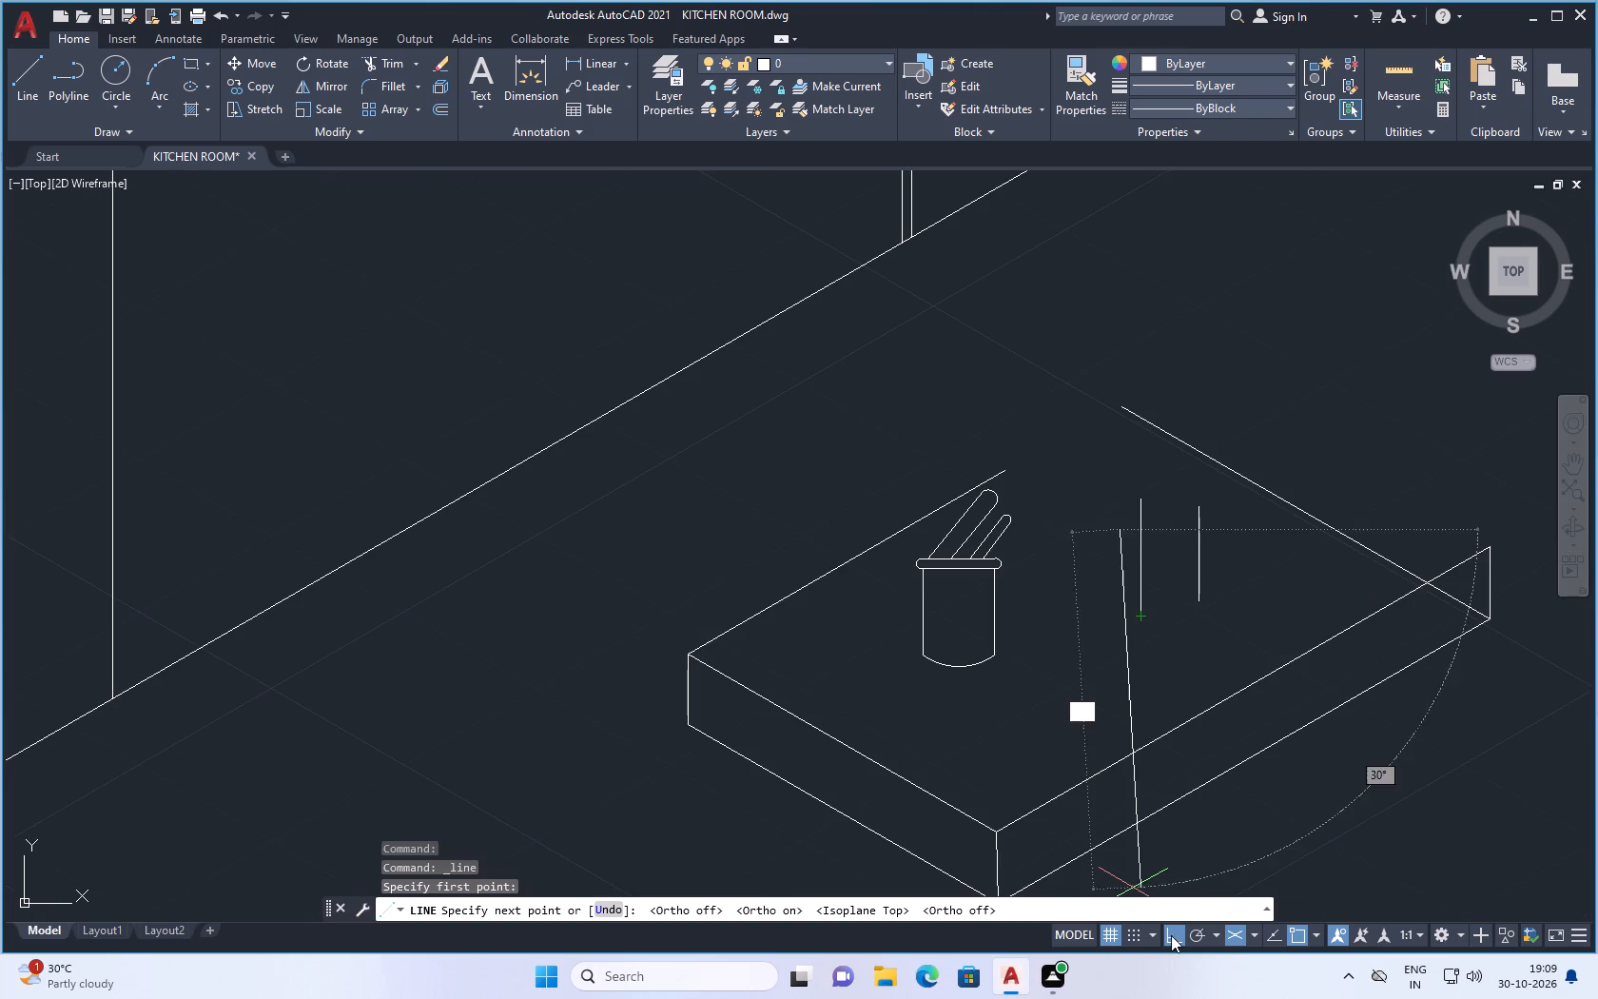
pyautogui.scroll(2, 1236, 531)
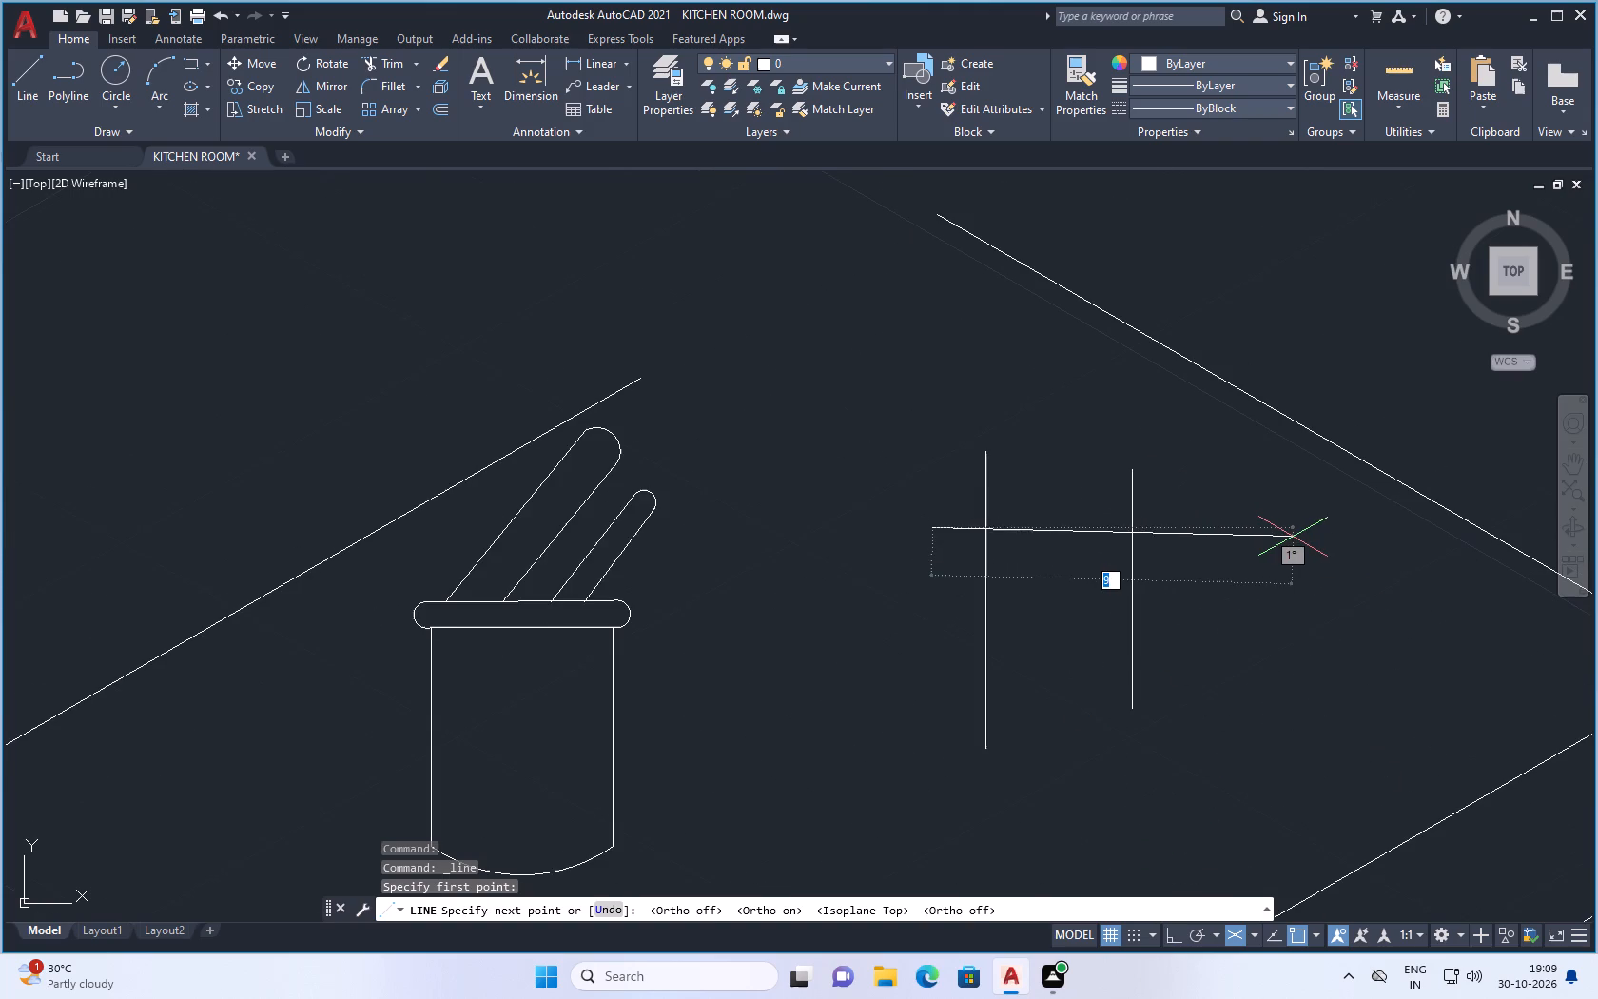
pyautogui.click(1296, 536)
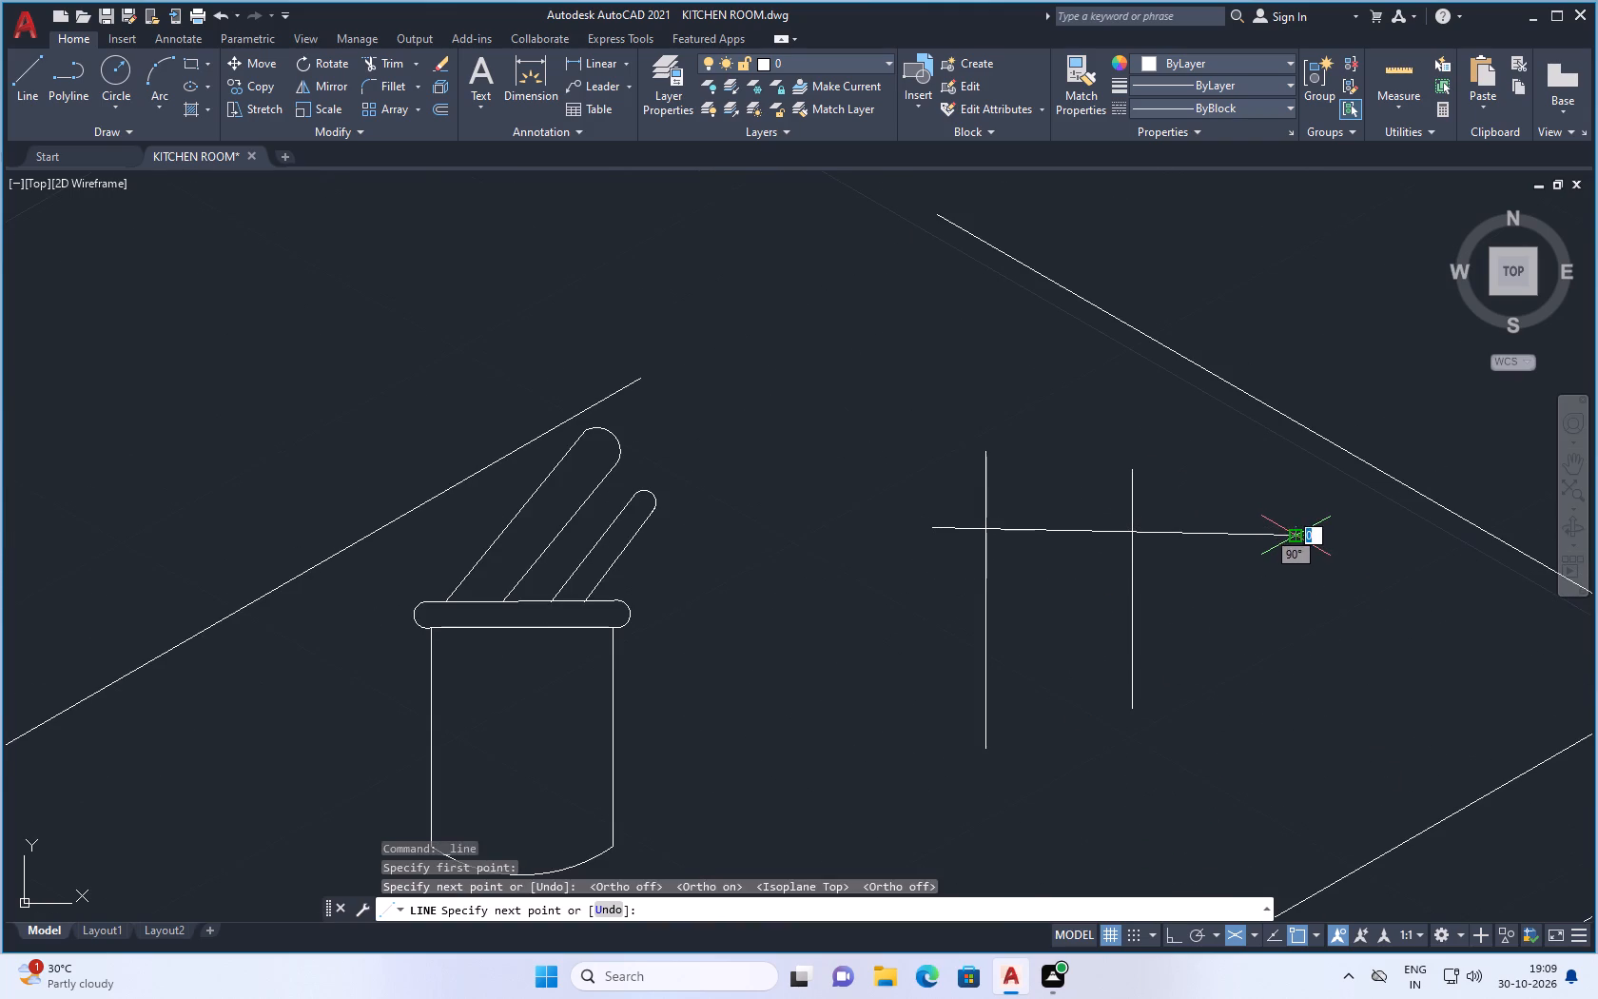
pyautogui.press('space')
pyautogui.press('space')
pyautogui.click(949, 697)
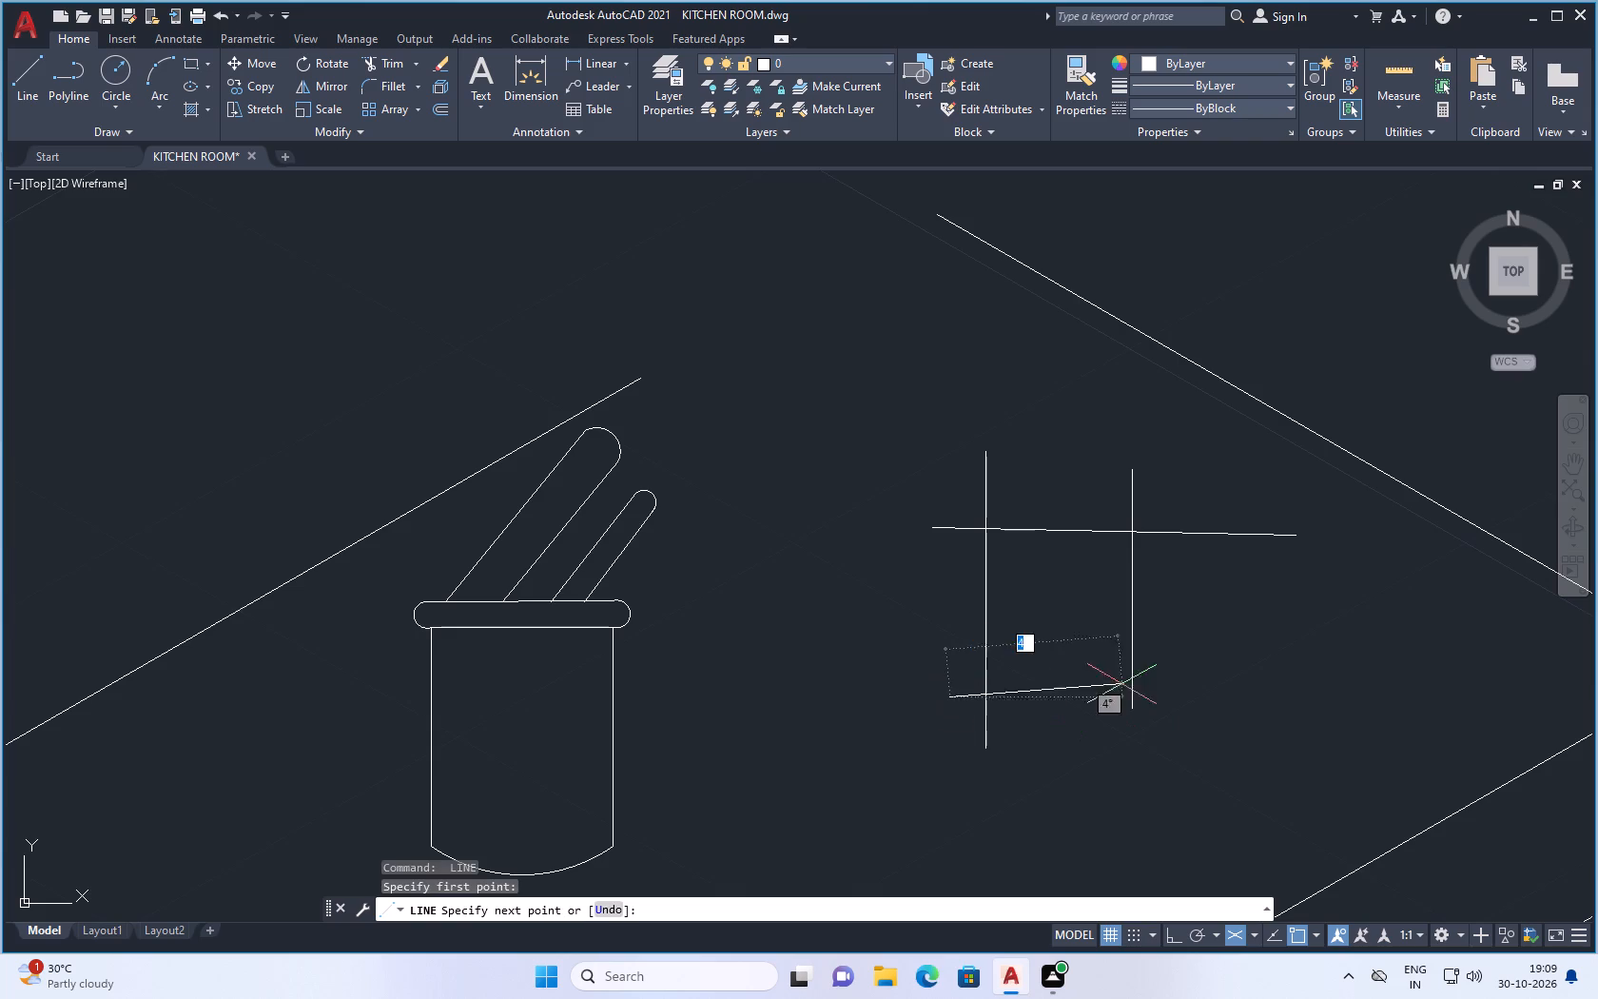
pyautogui.click(1200, 681)
pyautogui.press('space')
# Trim all overhanging line ends beyond the four crossings to leave a closed four-sided outline.
pyautogui.press('t')
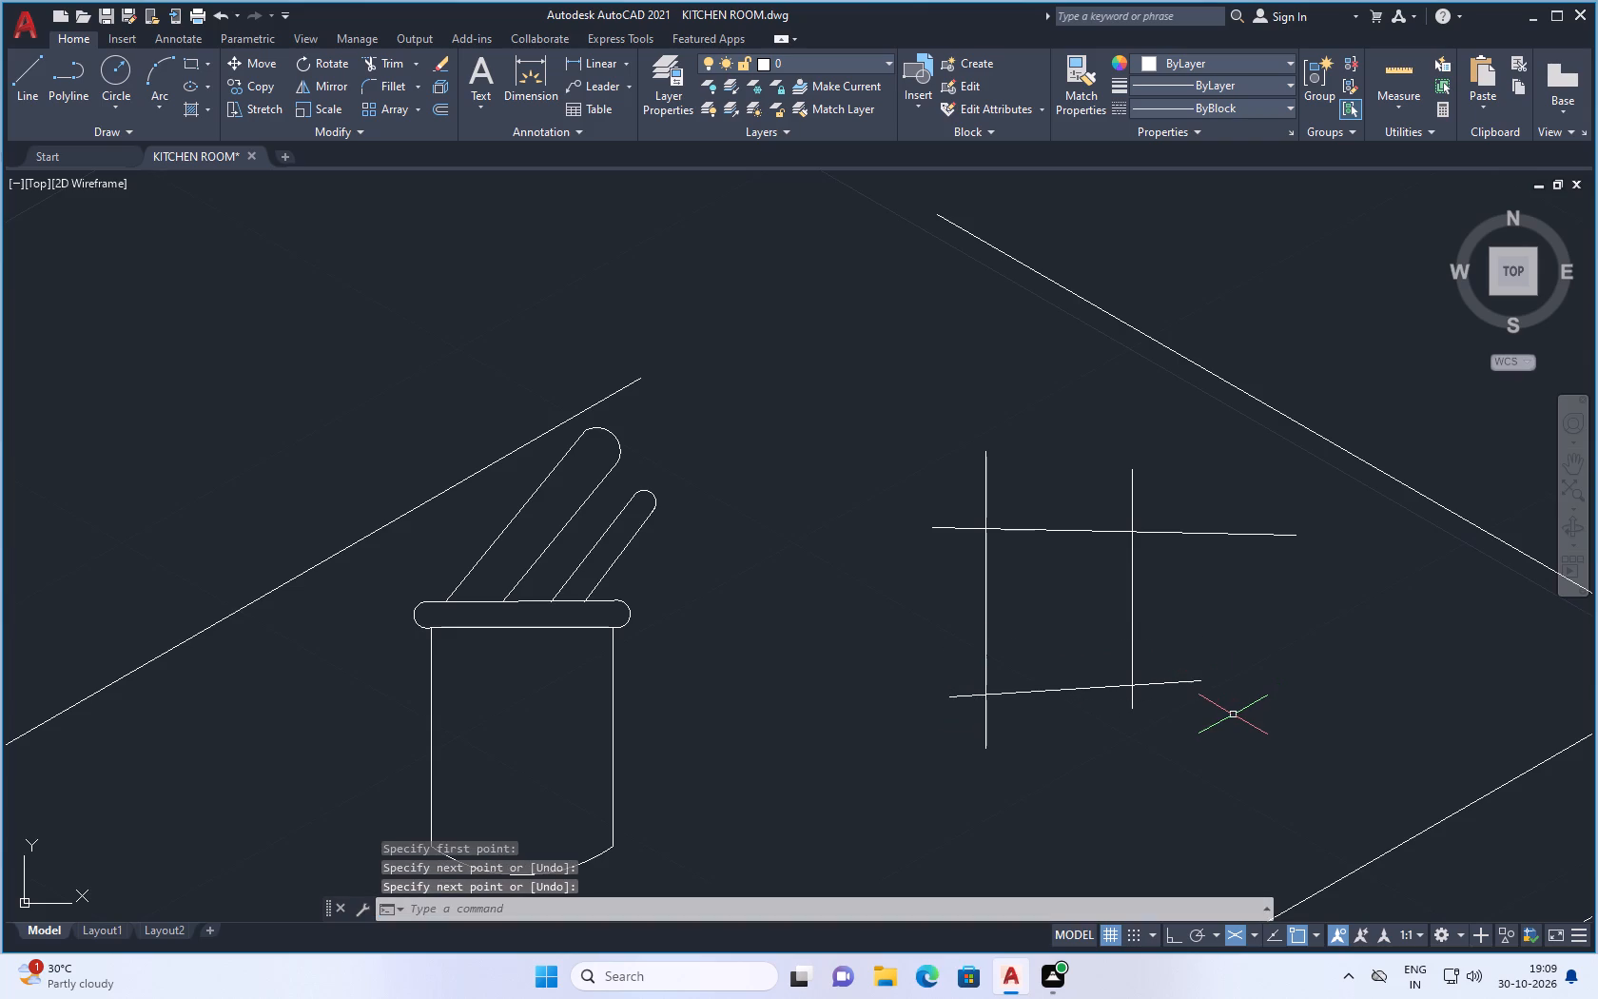
pyautogui.press('r')
pyautogui.press('Return')
pyautogui.moveTo(1189, 520); pyautogui.dragTo(1184, 668)
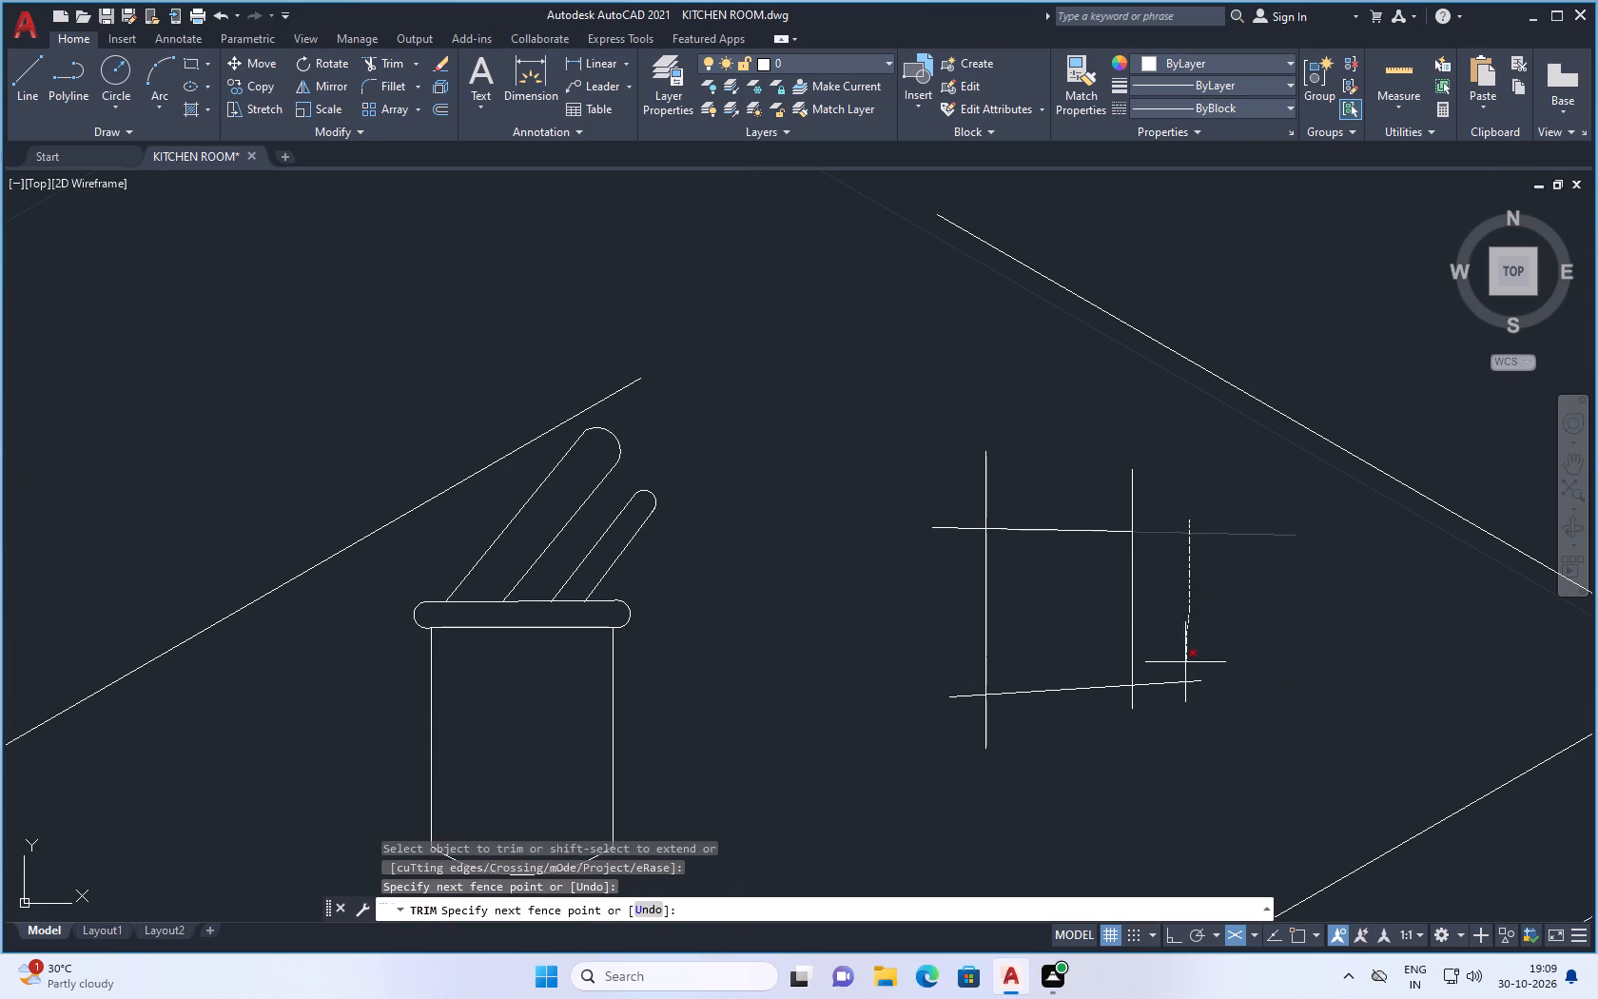
pyautogui.moveTo(1184, 668); pyautogui.dragTo(1178, 723)
pyautogui.moveTo(933, 498); pyautogui.dragTo(974, 710)
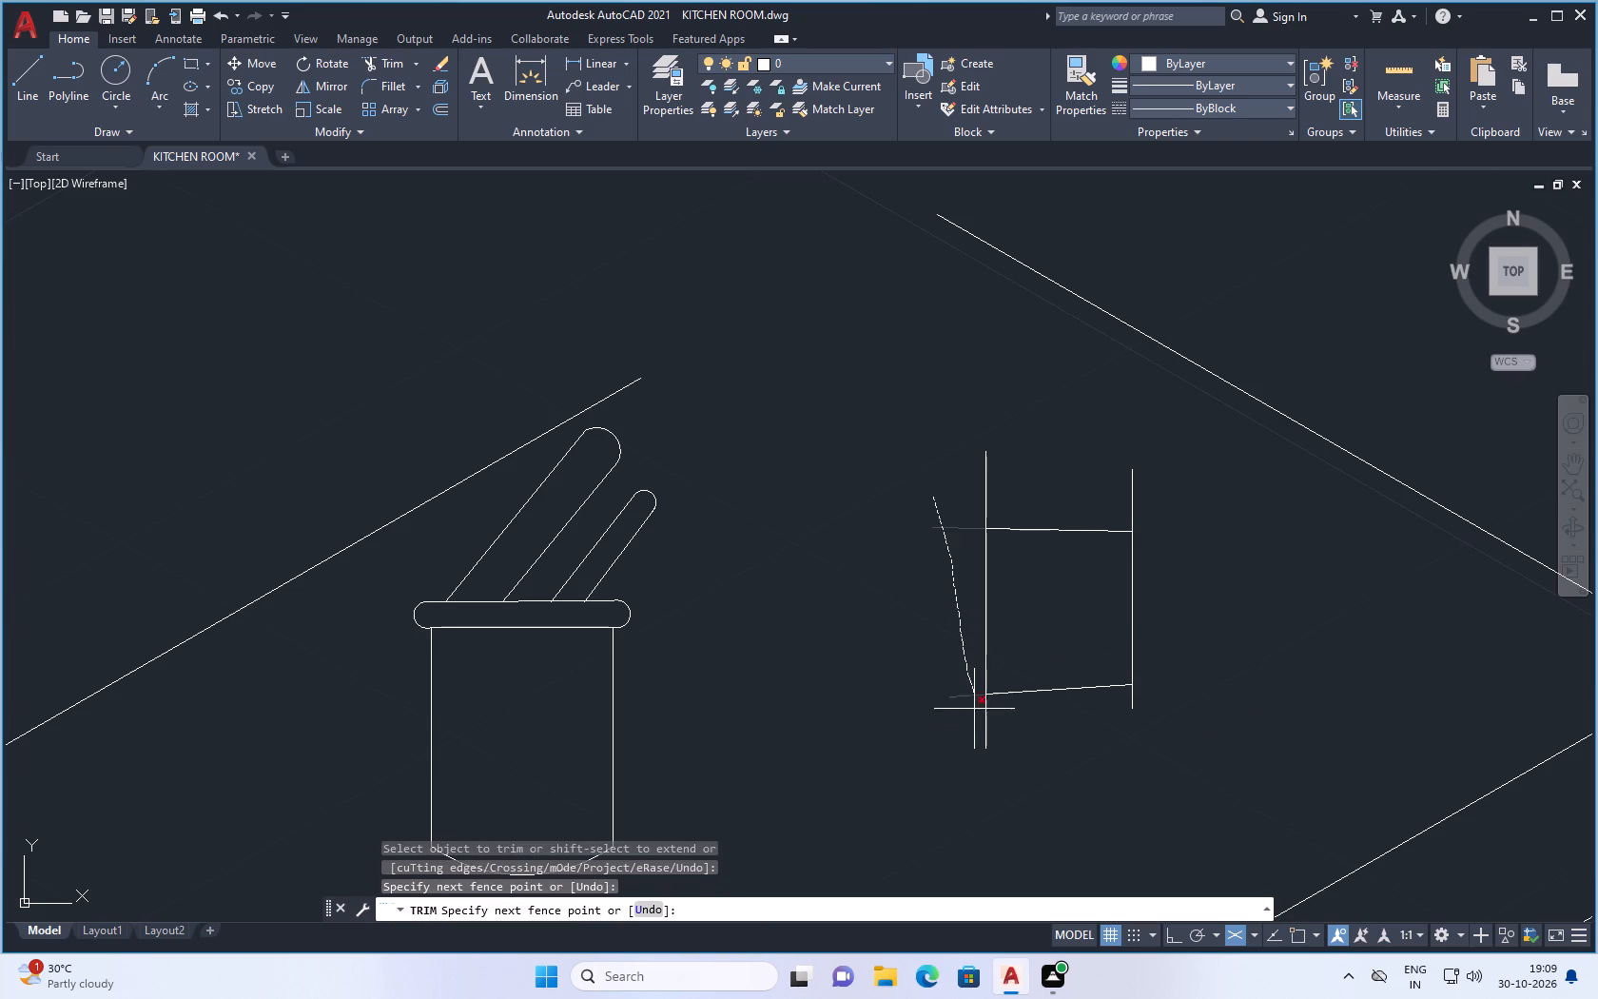
pyautogui.moveTo(974, 710); pyautogui.dragTo(974, 713)
pyautogui.moveTo(975, 713); pyautogui.dragTo(1148, 698)
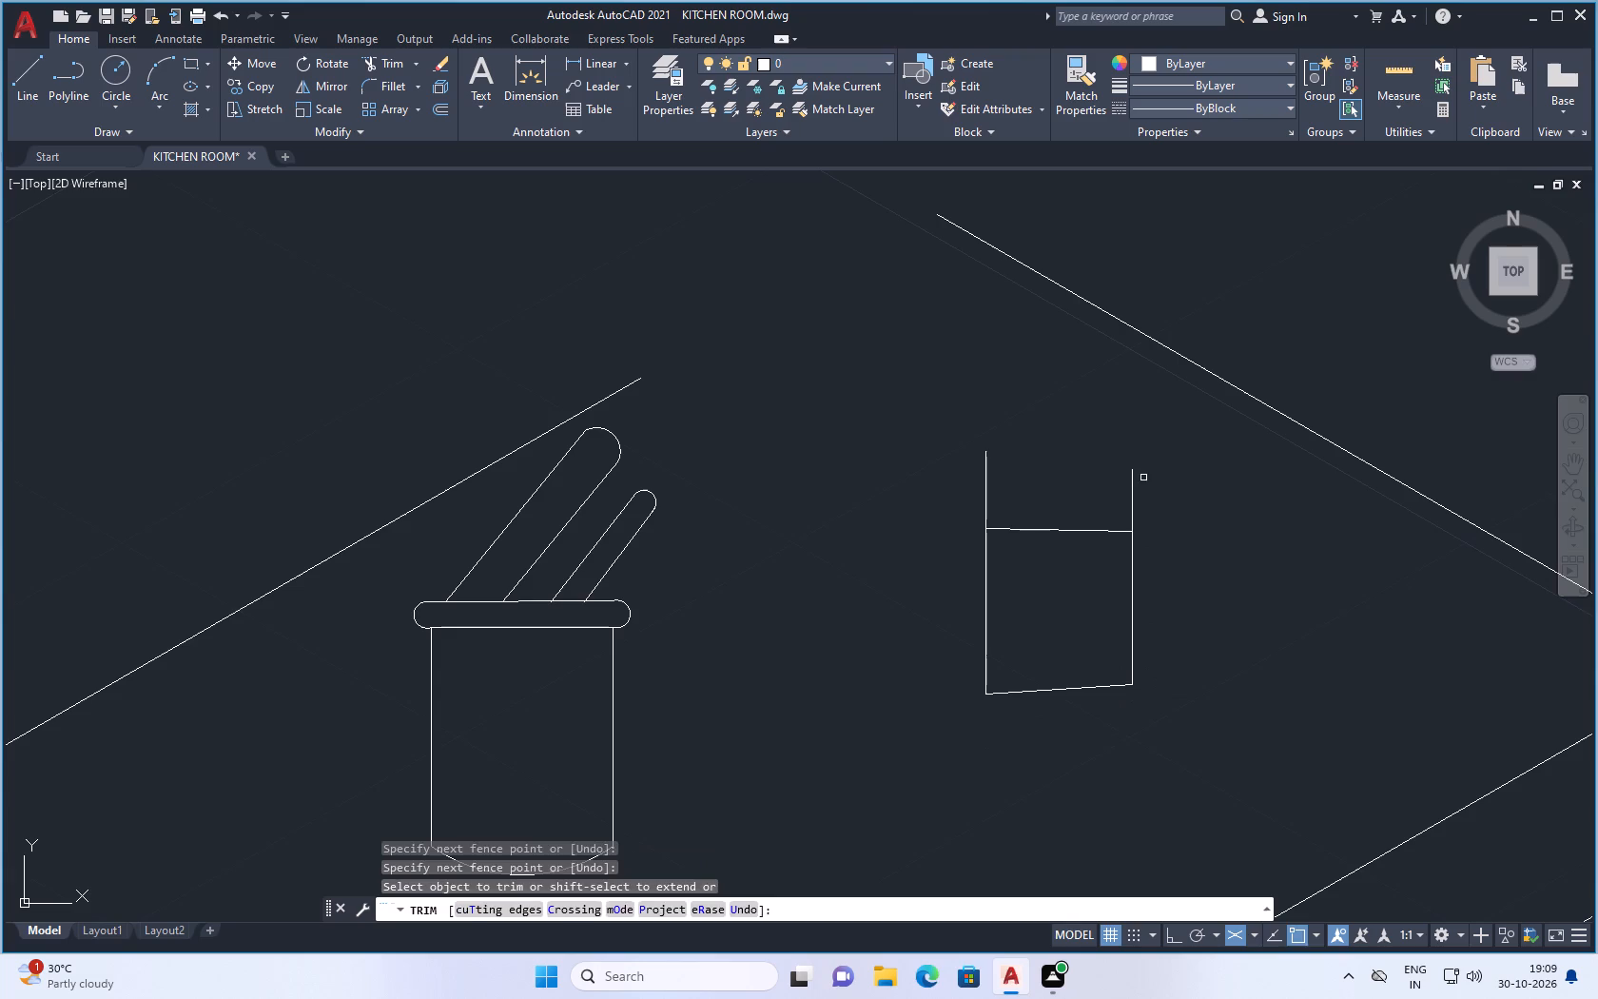
pyautogui.moveTo(1143, 478); pyautogui.dragTo(782, 463)
pyautogui.press('space')
# Draw a very short line upward from the upper right corner of the four-sided outline.
pyautogui.click(29, 71)
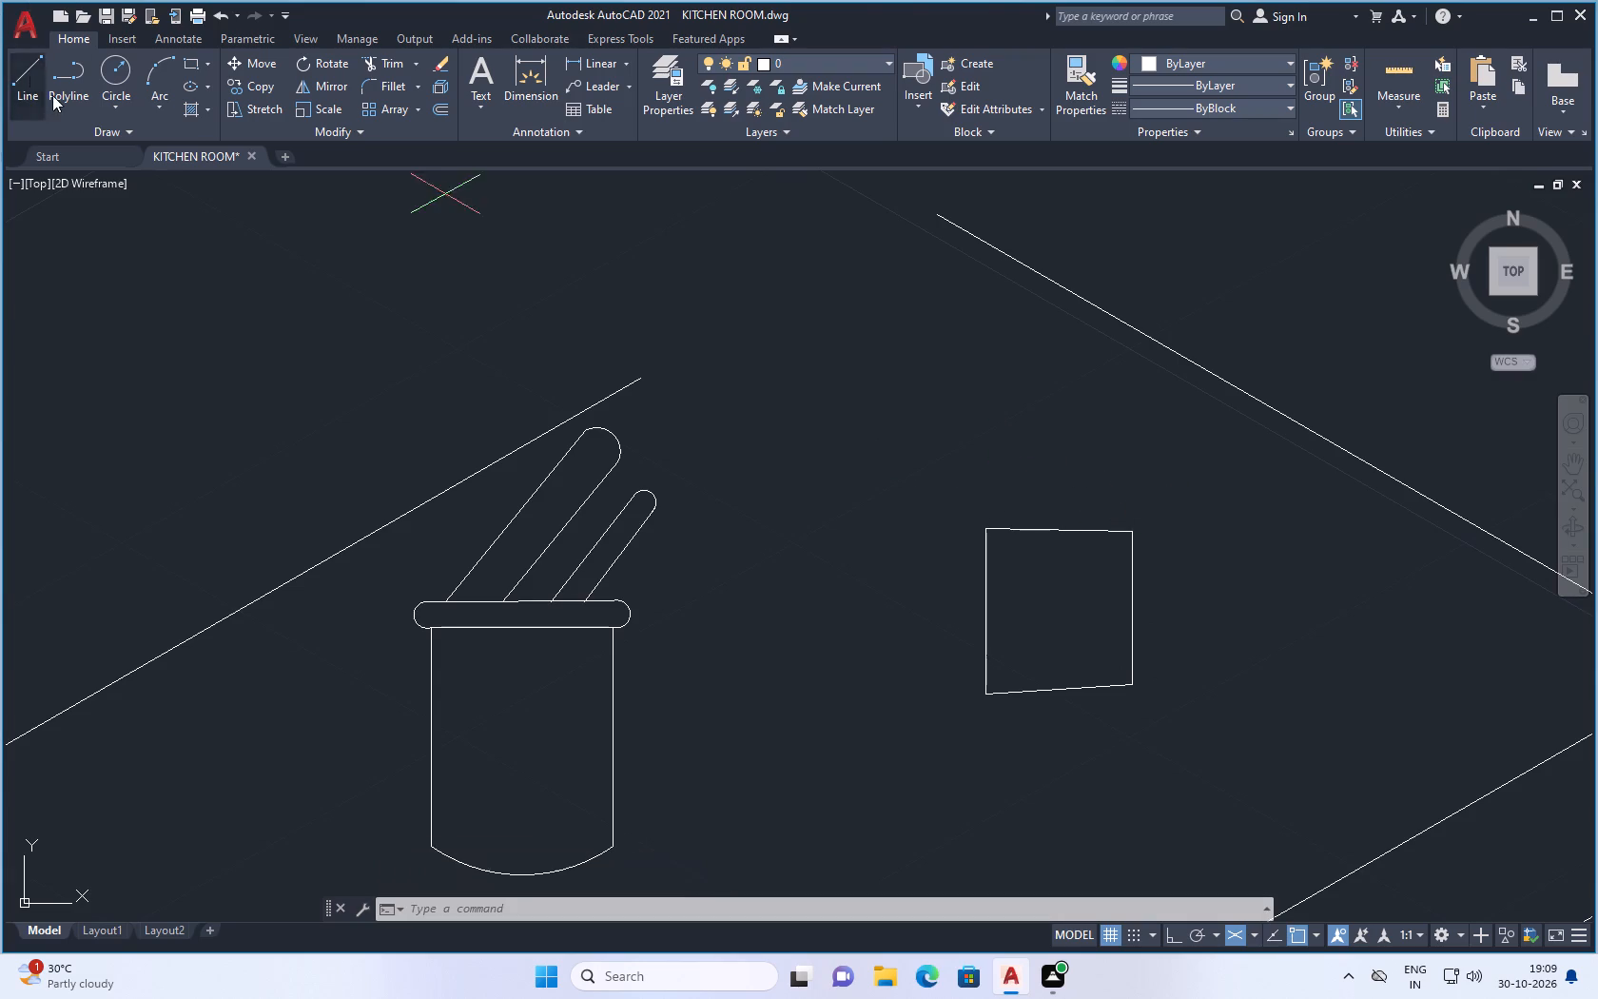
pyautogui.scroll(2, 1122, 538)
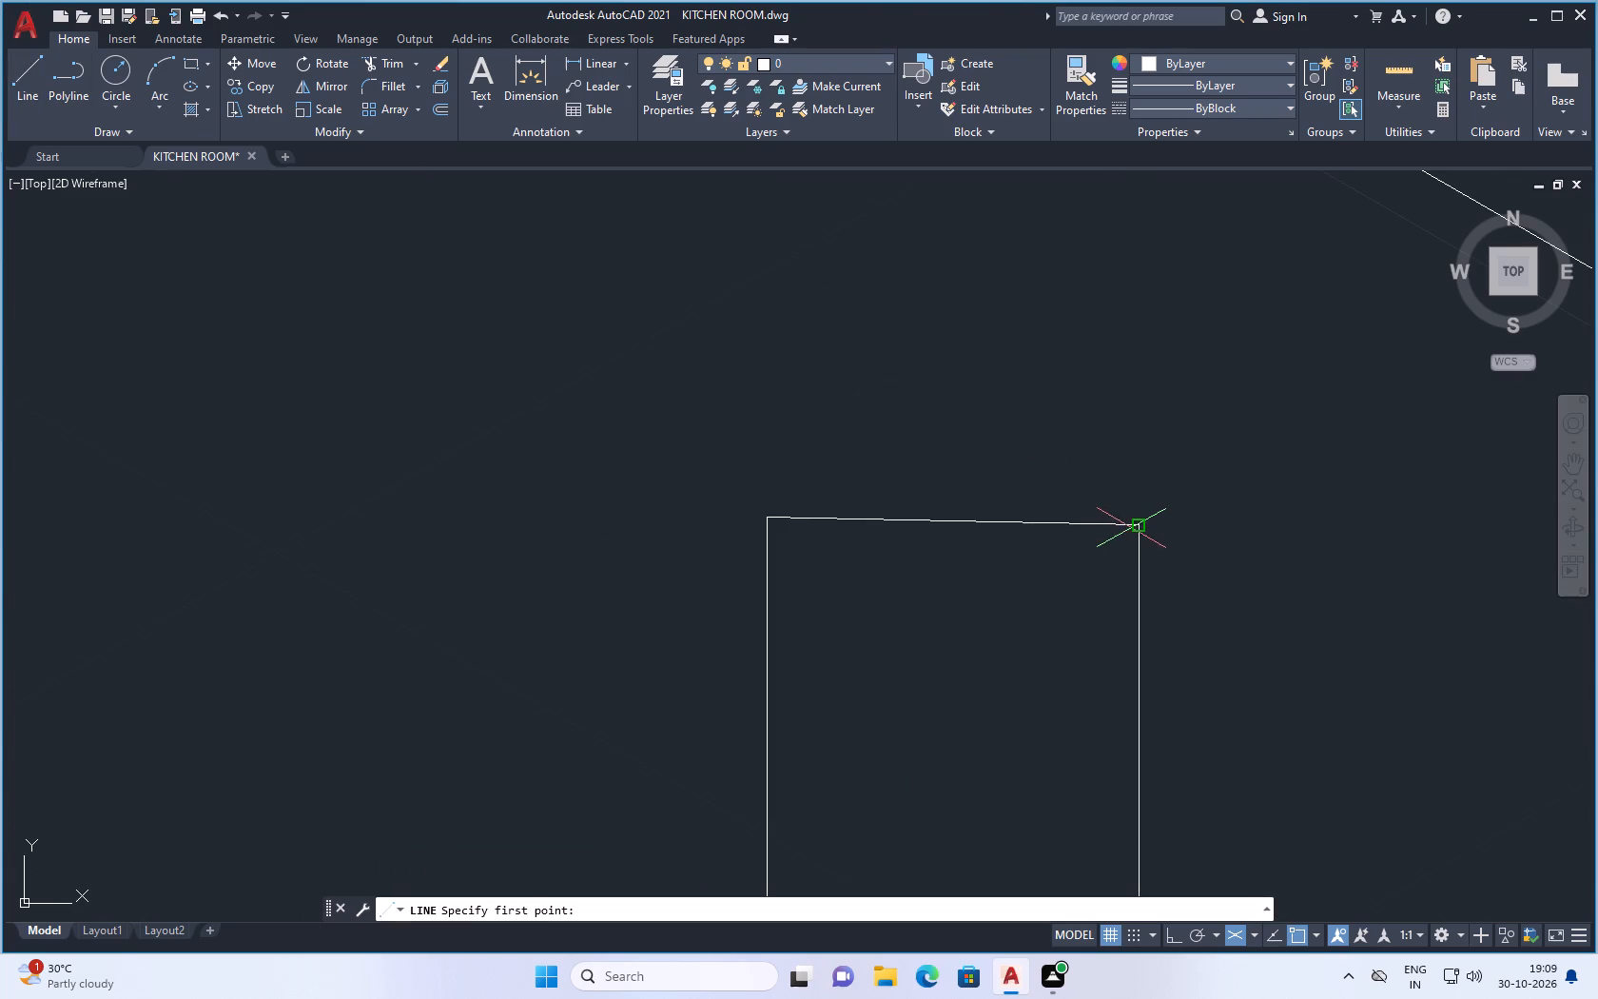
pyautogui.click(1139, 529)
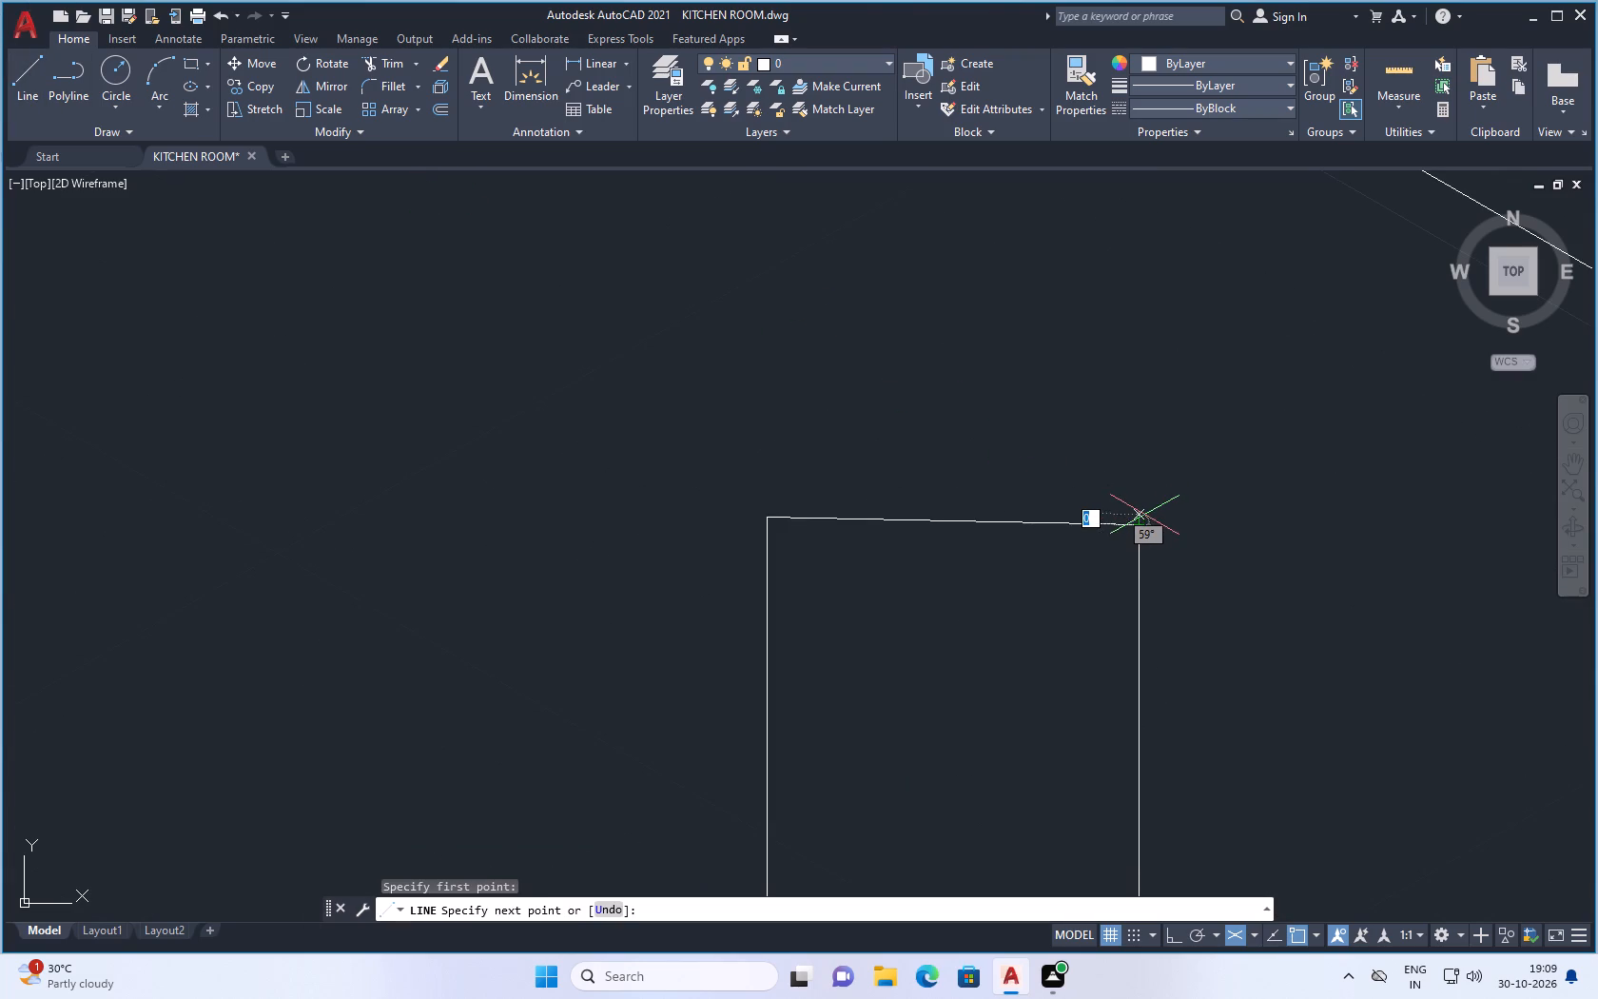
pyautogui.click(1144, 514)
pyautogui.press('space')
# Delete the top edge of the four-sided outline.
pyautogui.click(977, 518)
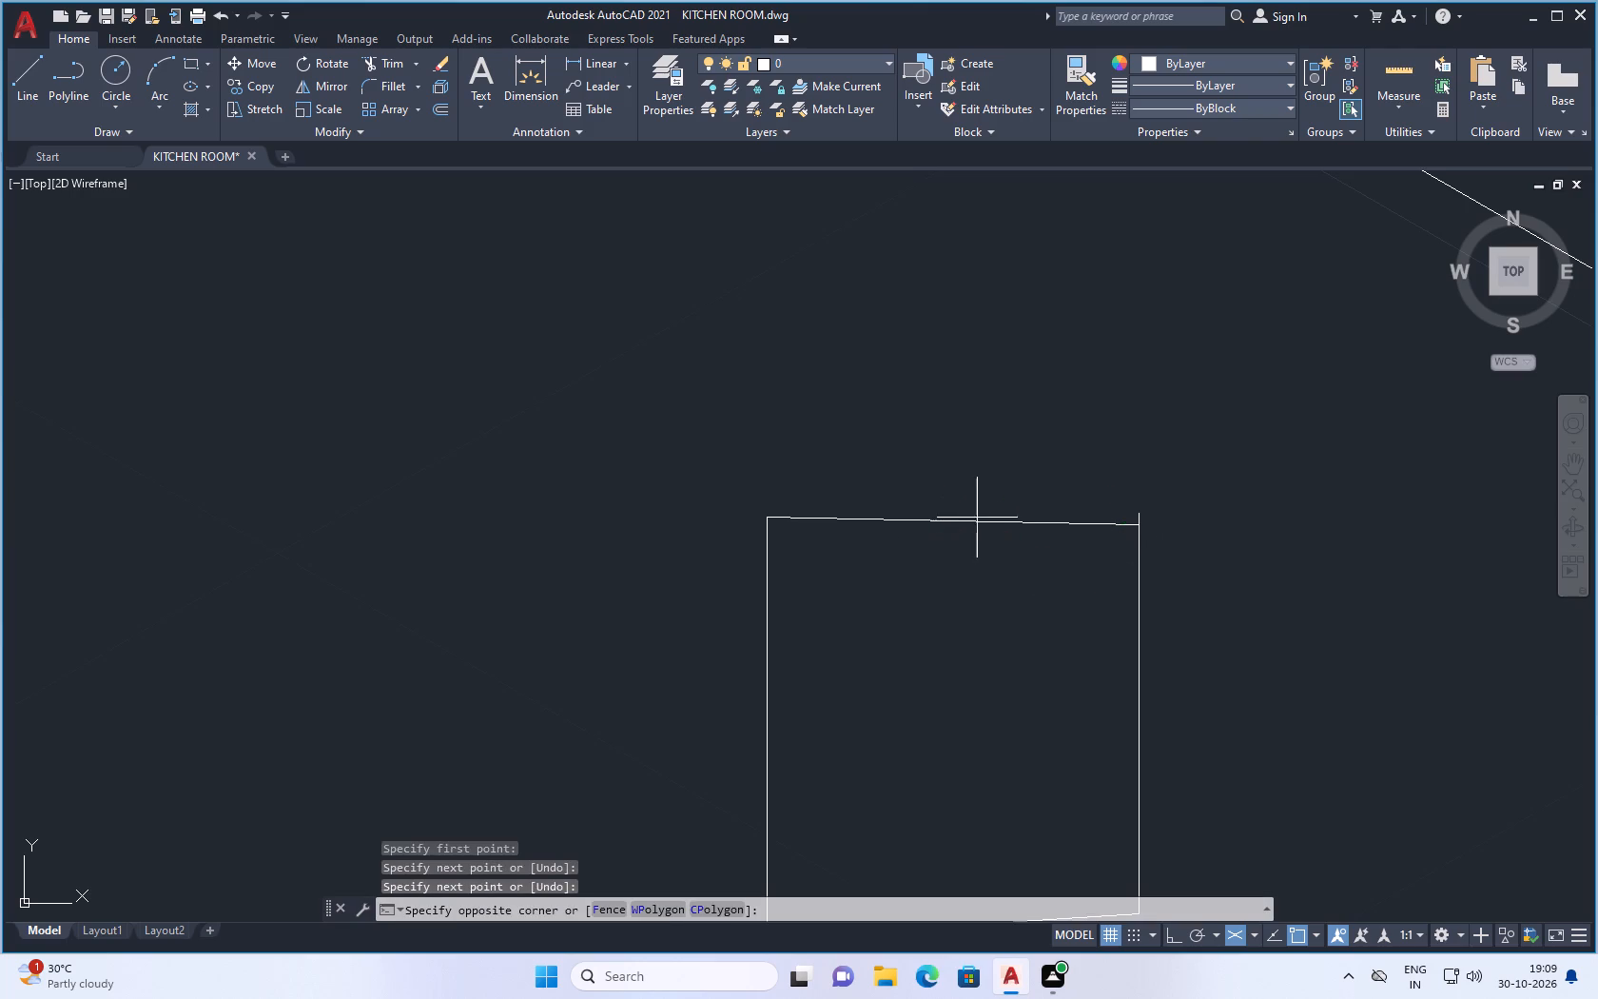
pyautogui.click(979, 526)
pyautogui.click(984, 524)
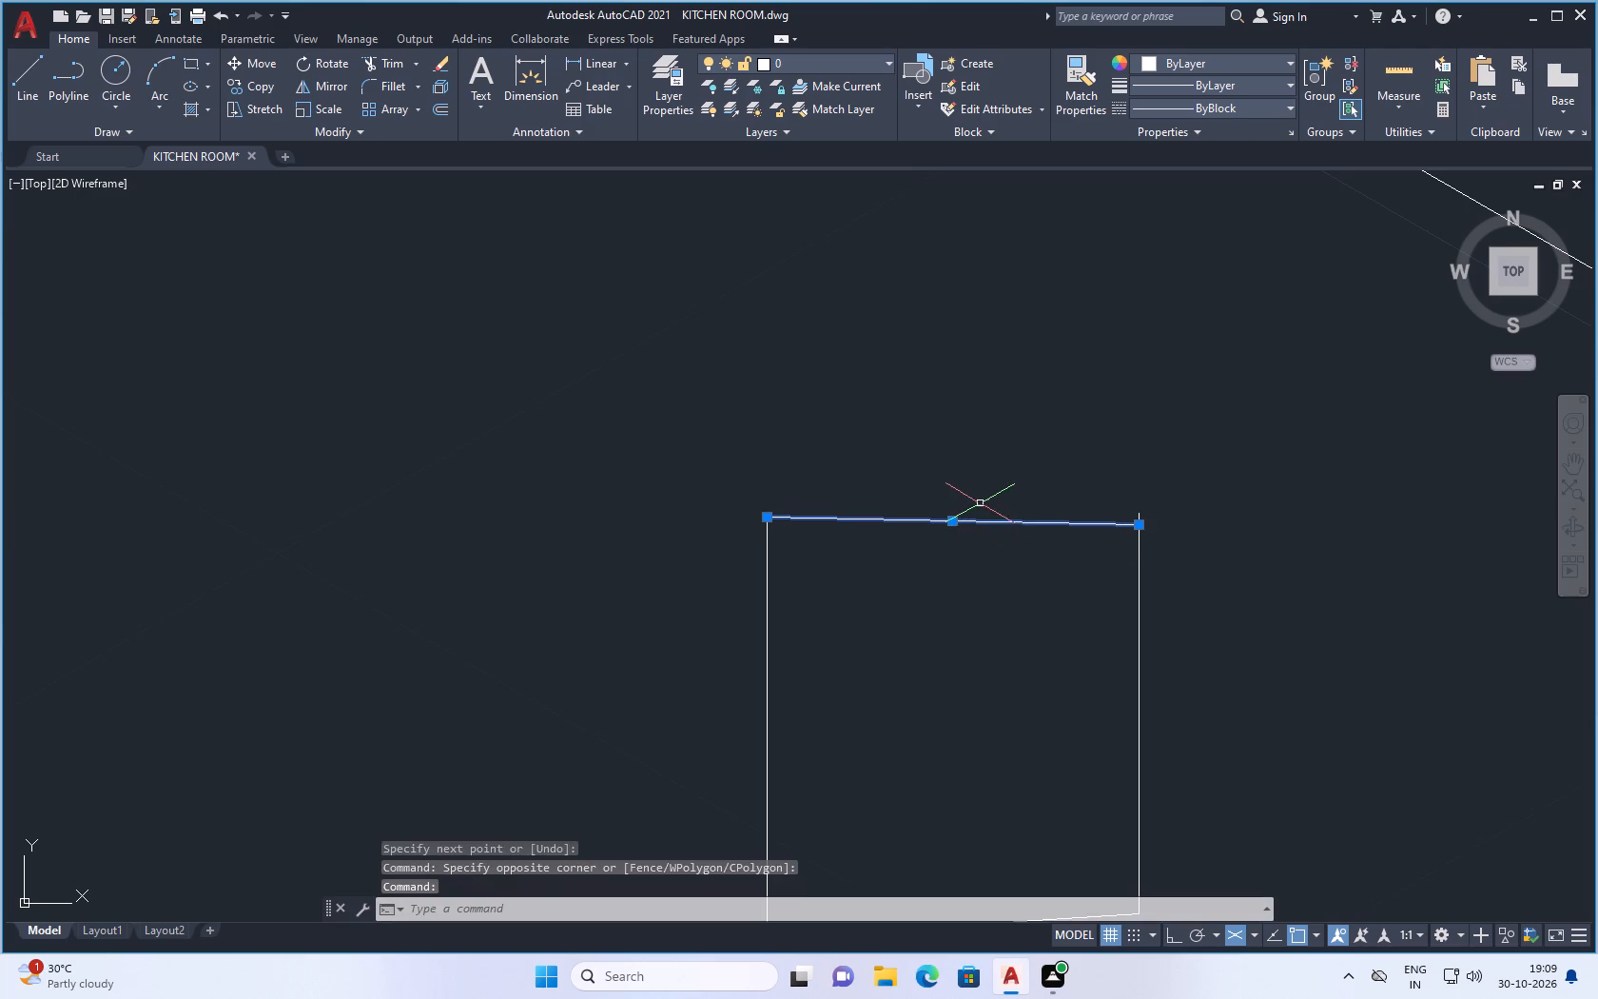
pyautogui.press('Delete')
# Close the open top of the outline with a rounded three-point arc joining the upper ends of its two vertical sides.
pyautogui.scroll(-1, 975, 562)
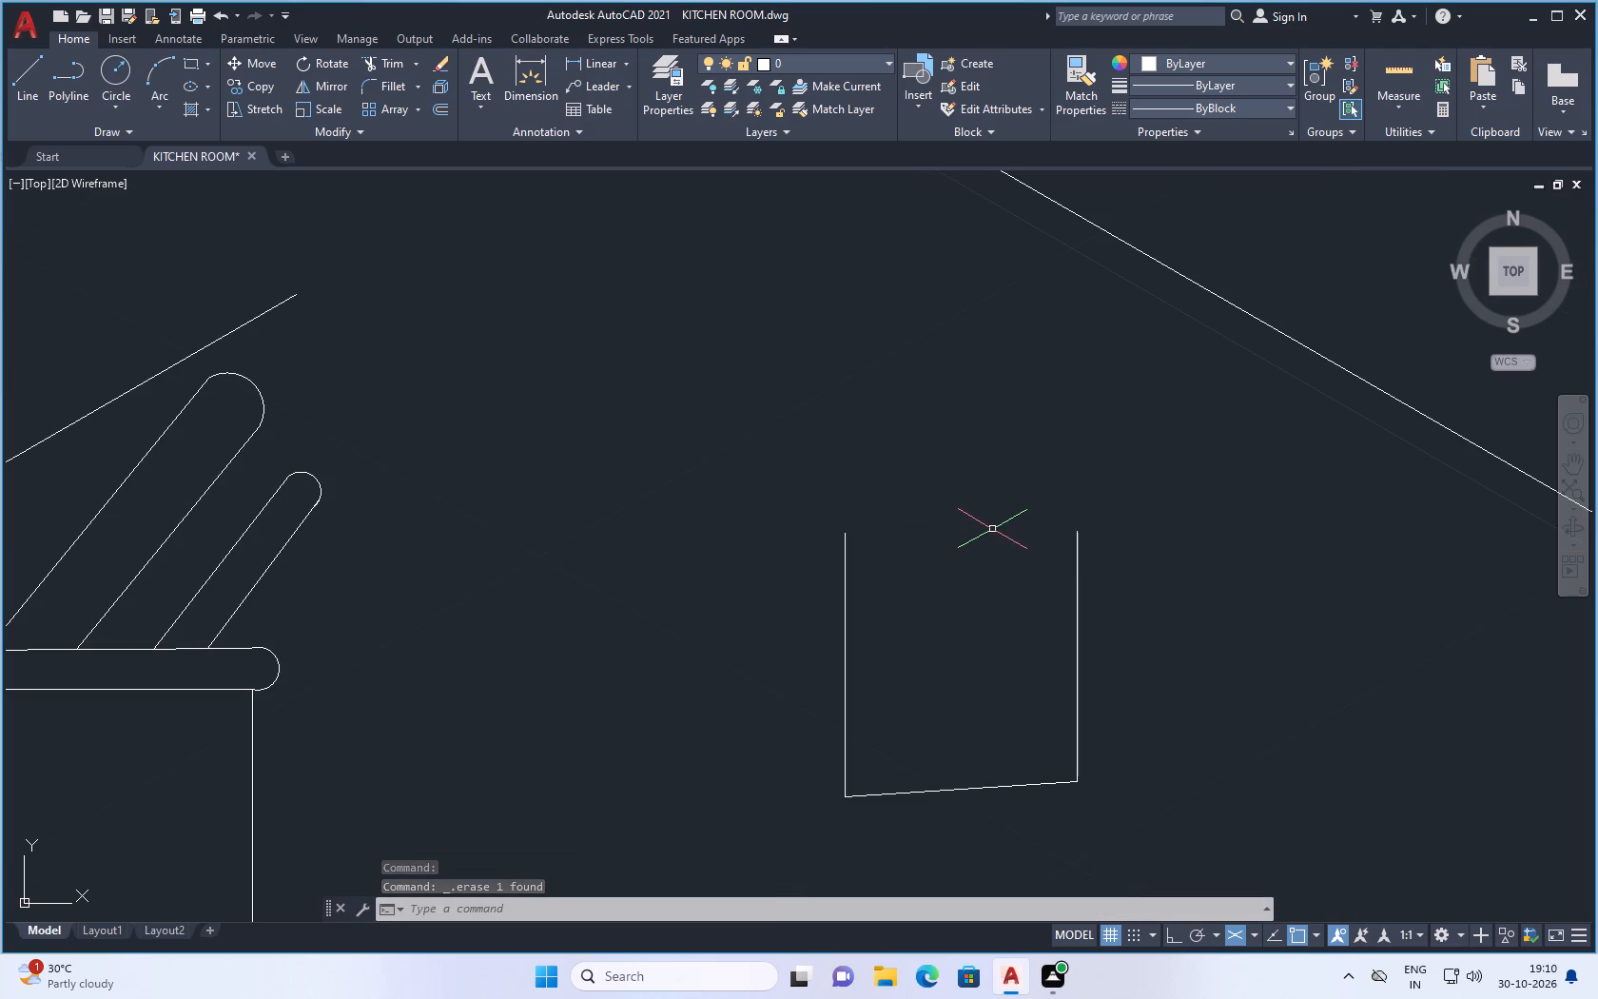
pyautogui.click(157, 68)
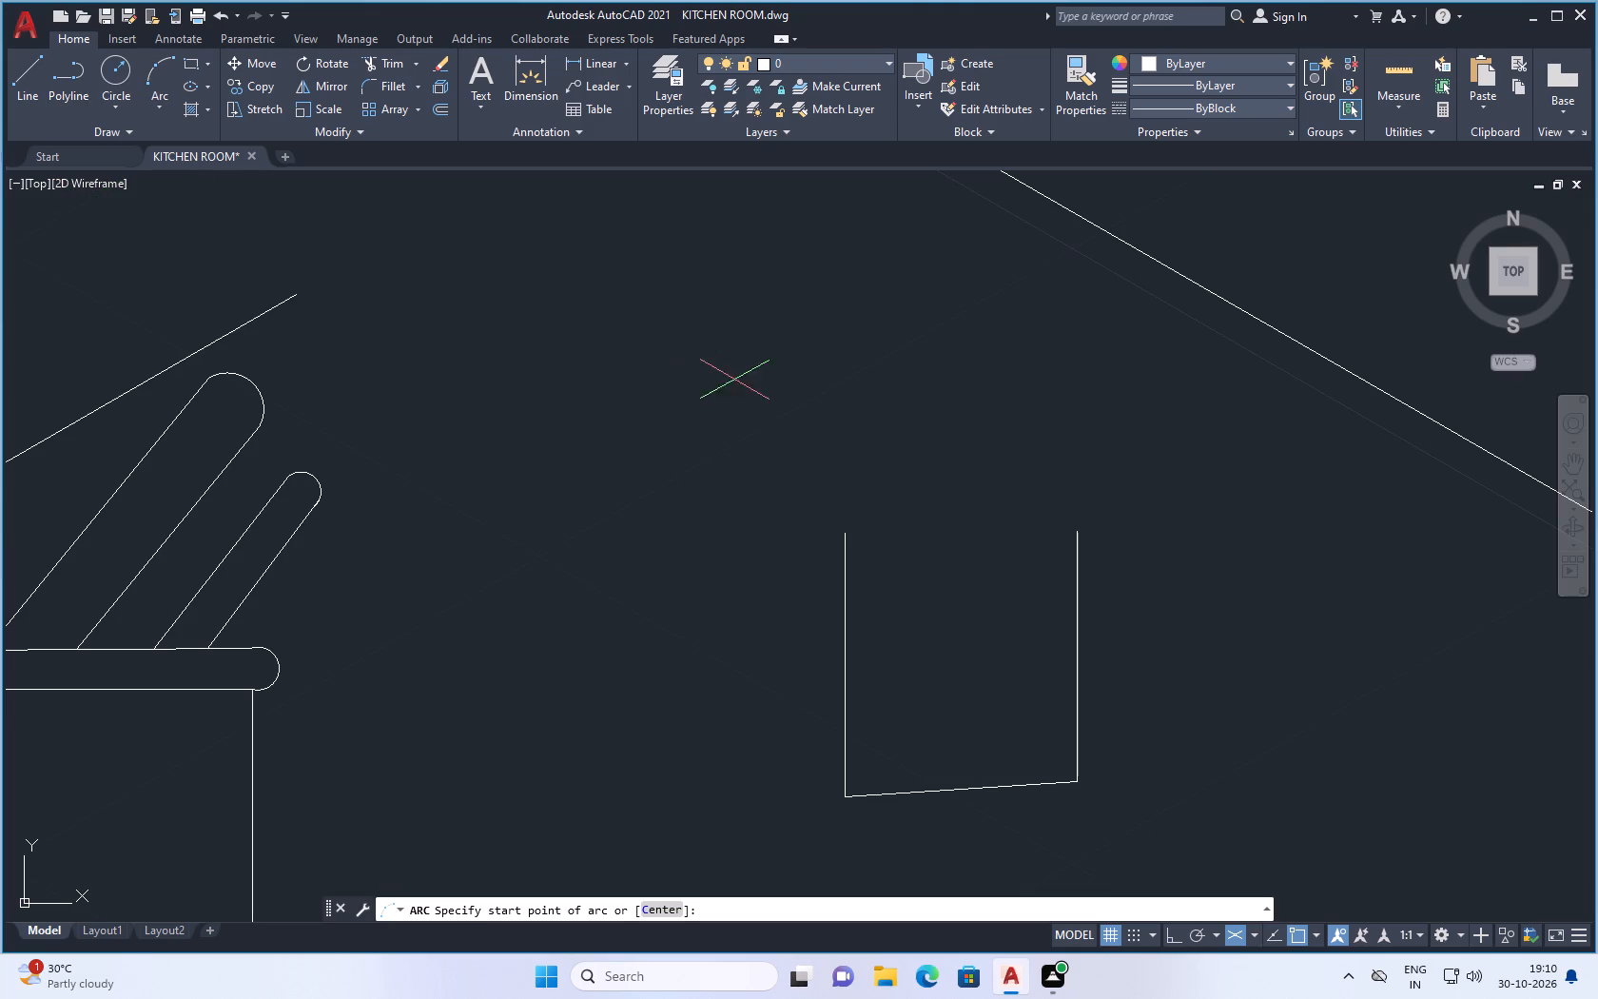
pyautogui.click(841, 533)
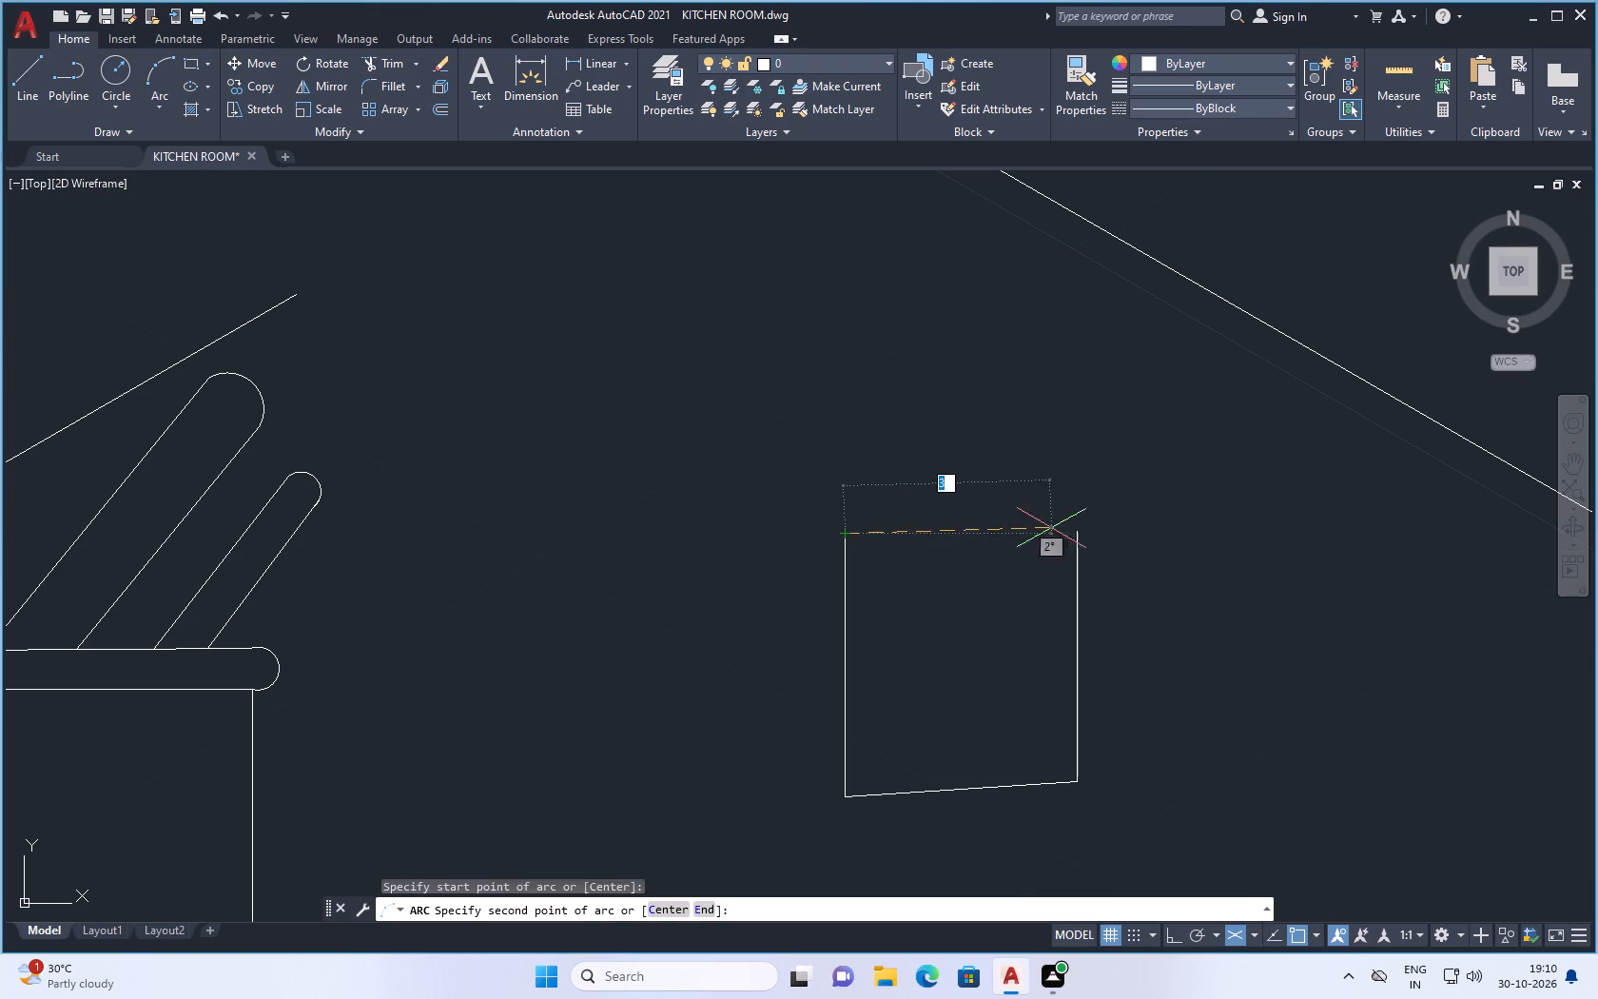
pyautogui.click(1081, 538)
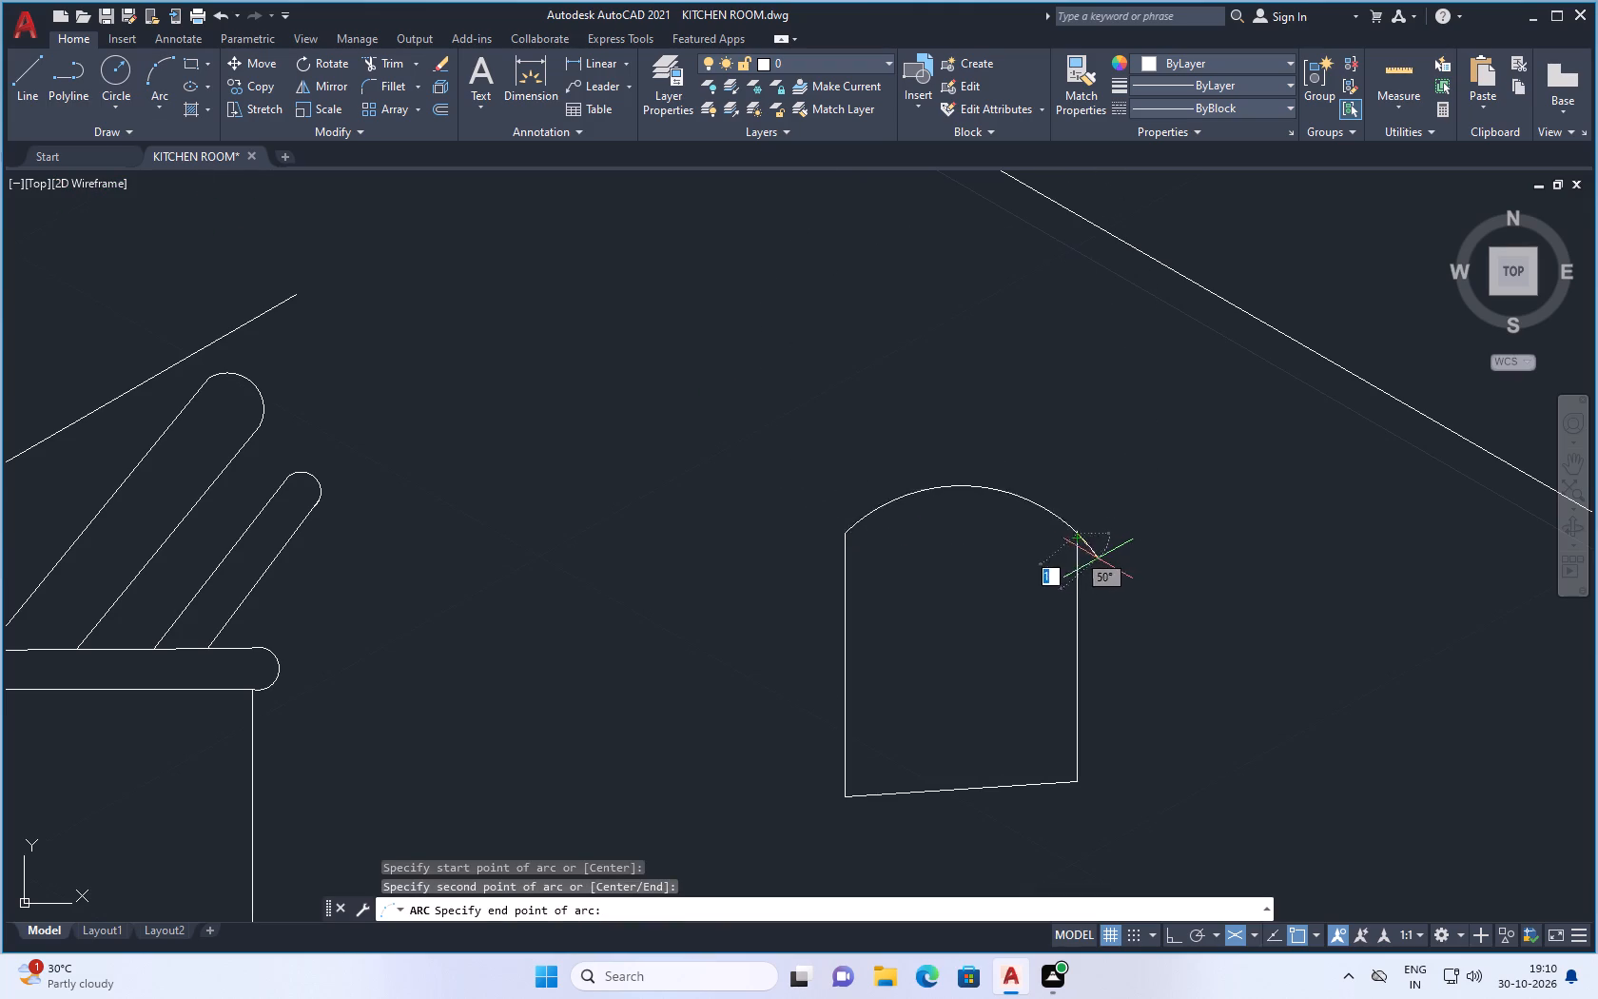
pyautogui.click(1074, 555)
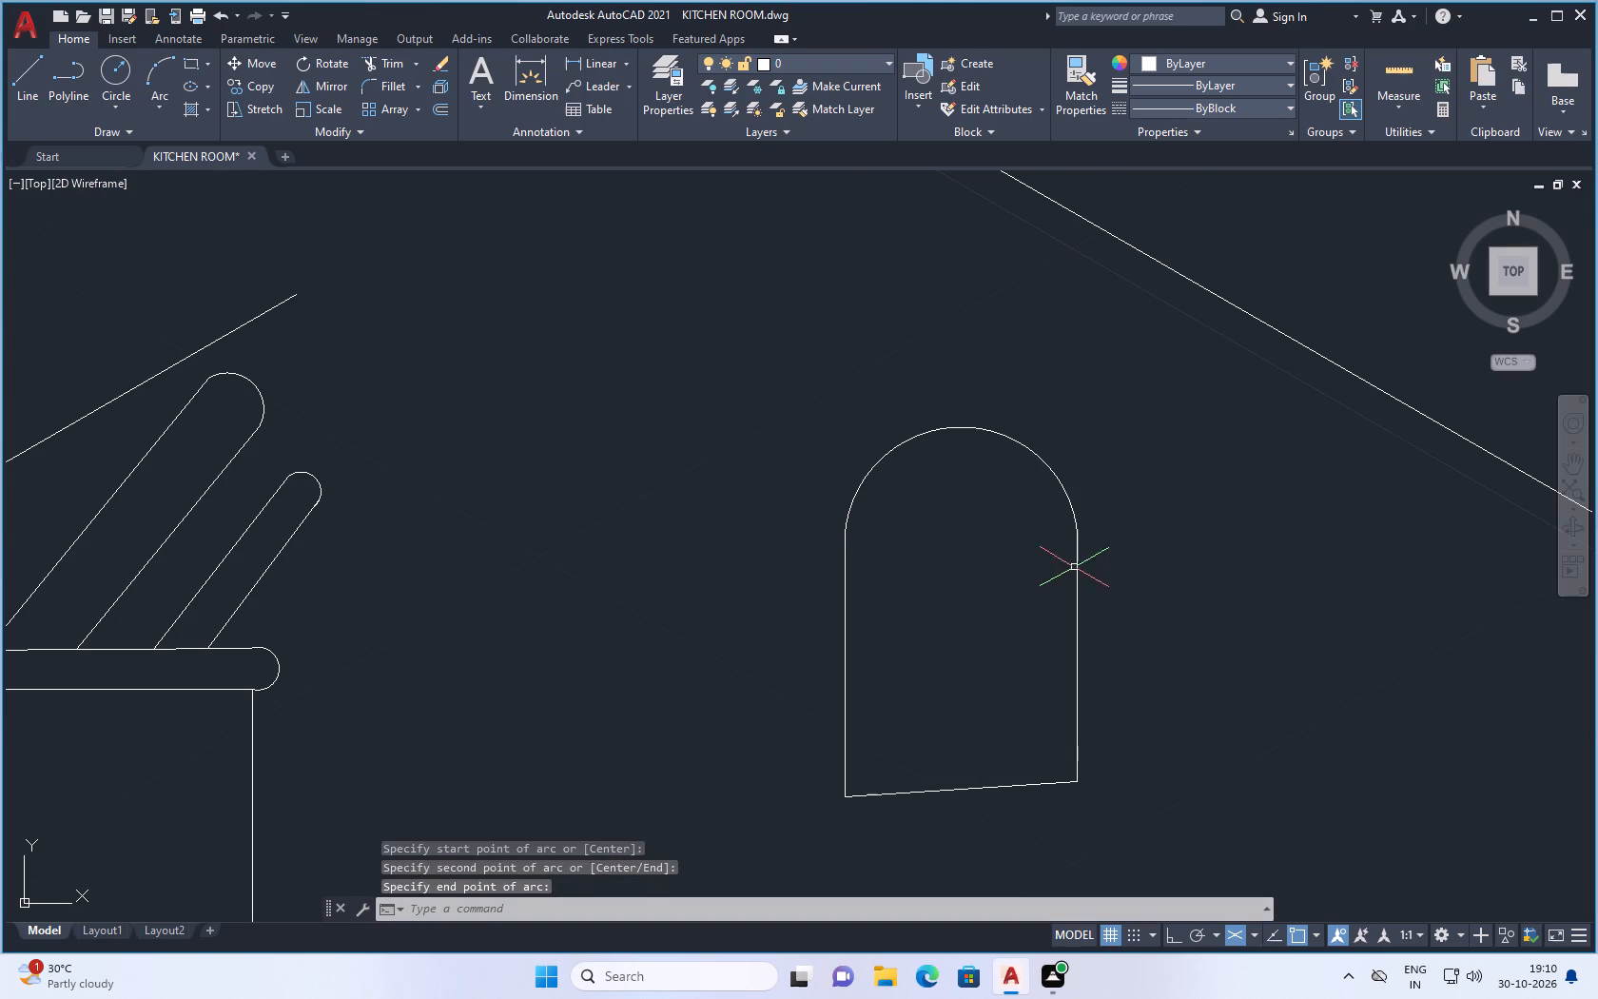
# Delete the slanted bottom edge of the round-topped outline beside the utensil container.
pyautogui.scroll(-2, 999, 647)
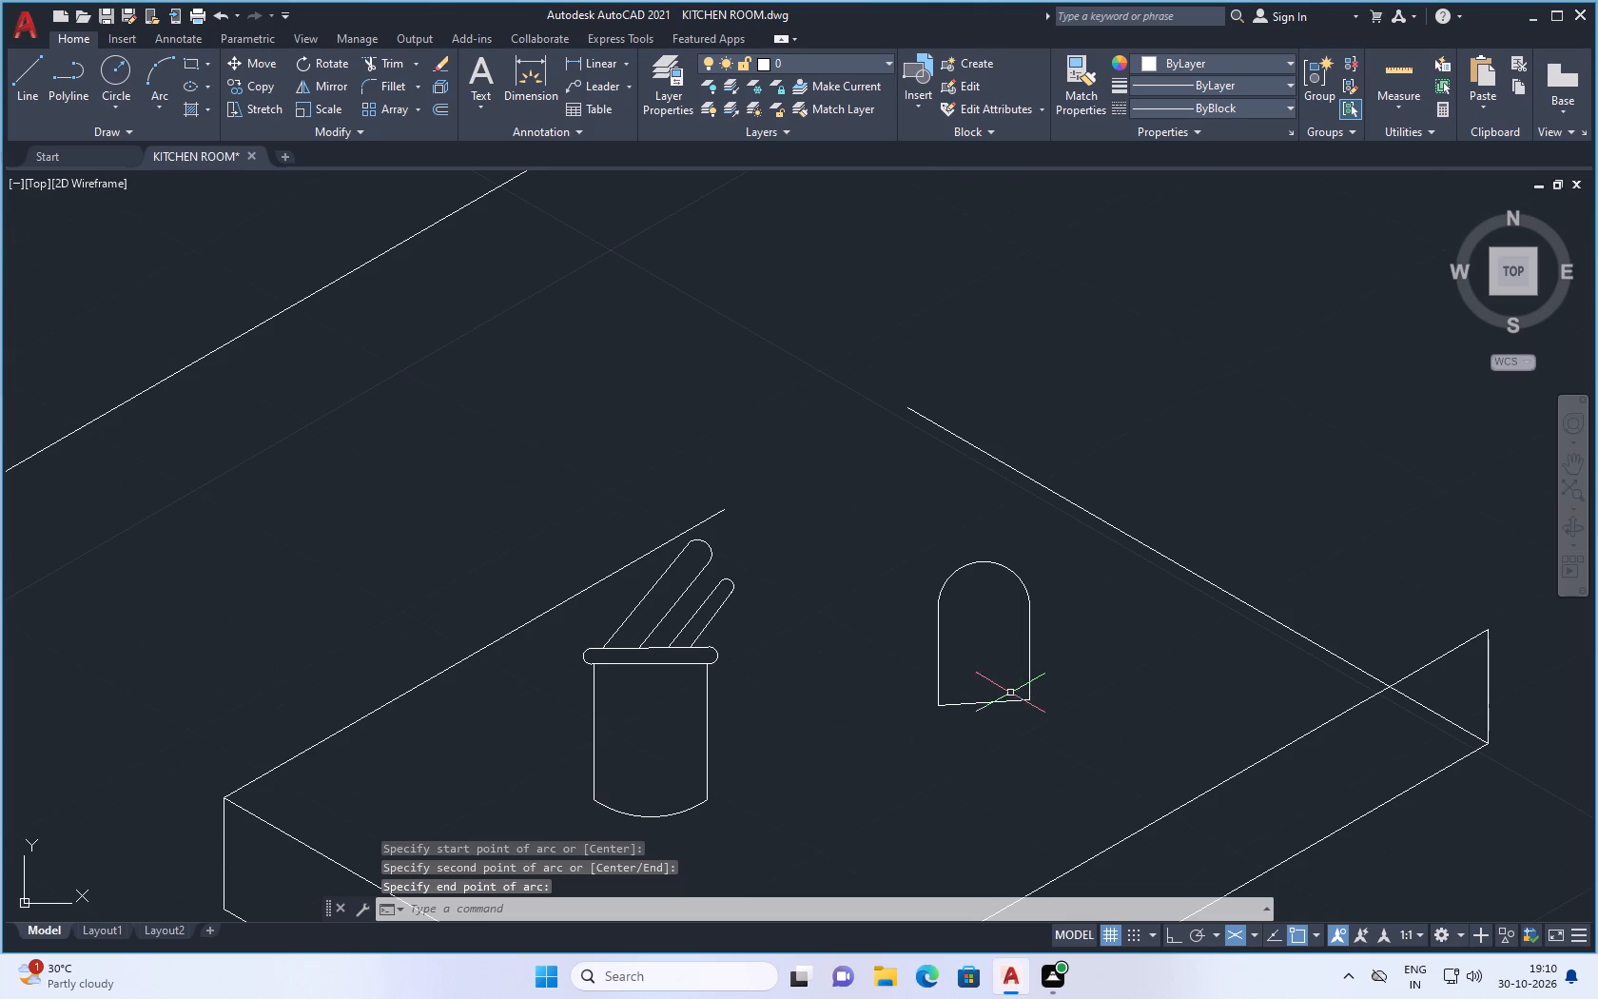
pyautogui.click(984, 707)
pyautogui.click(982, 704)
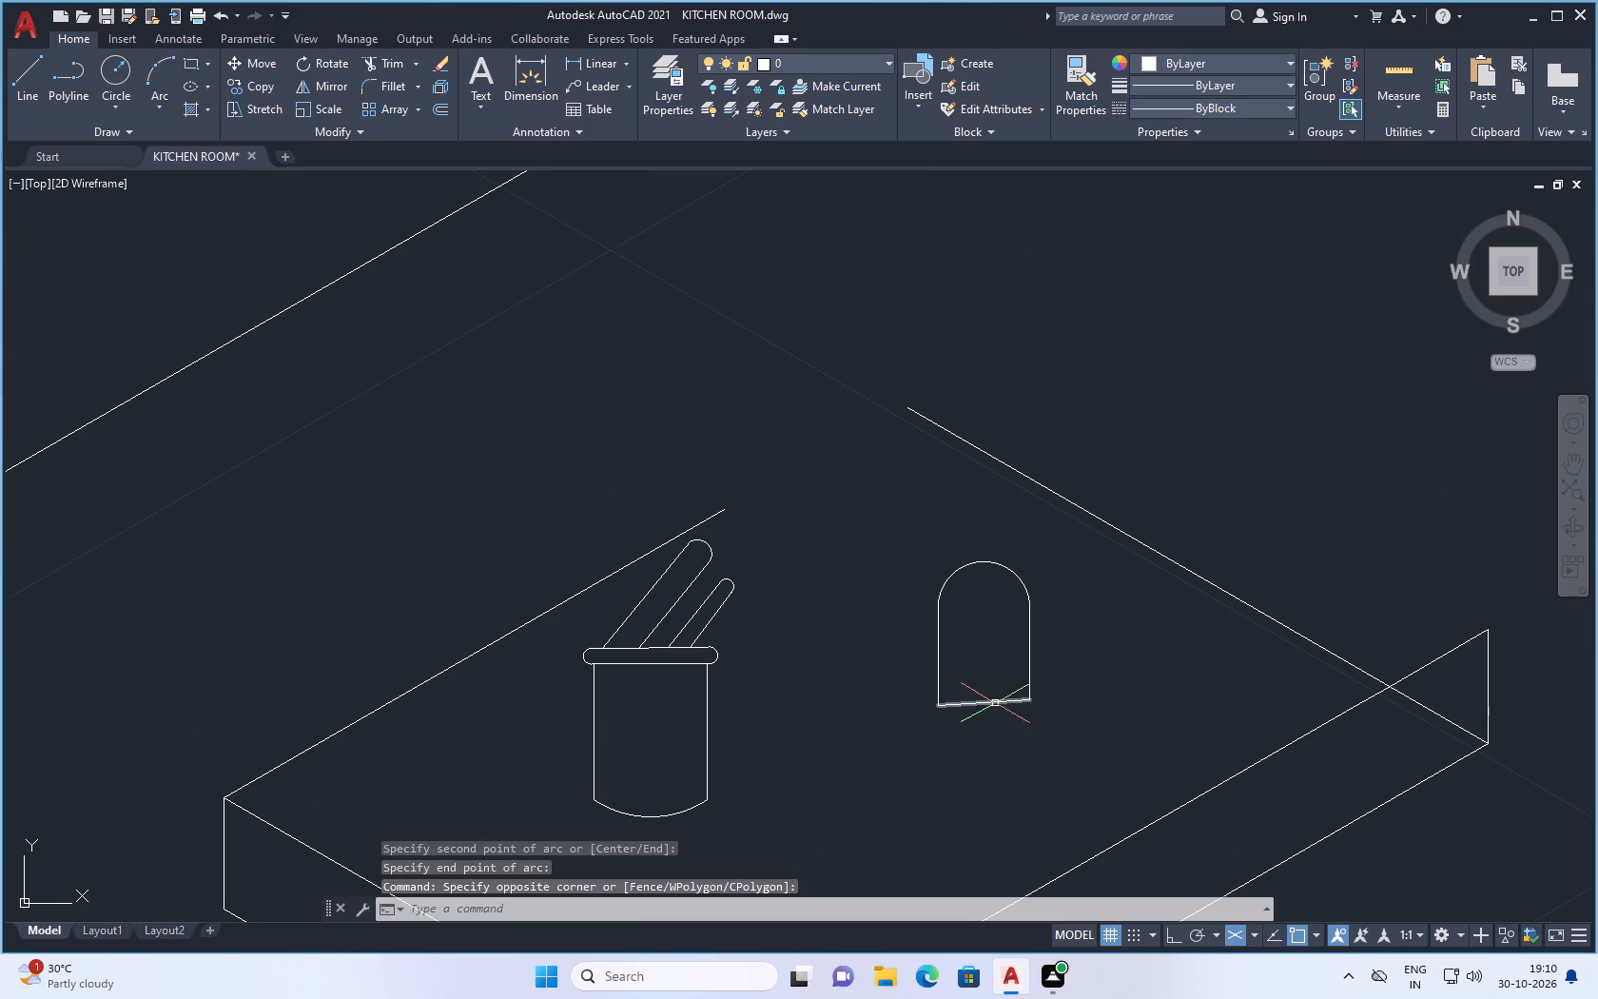
pyautogui.click(997, 703)
pyautogui.press('Delete')
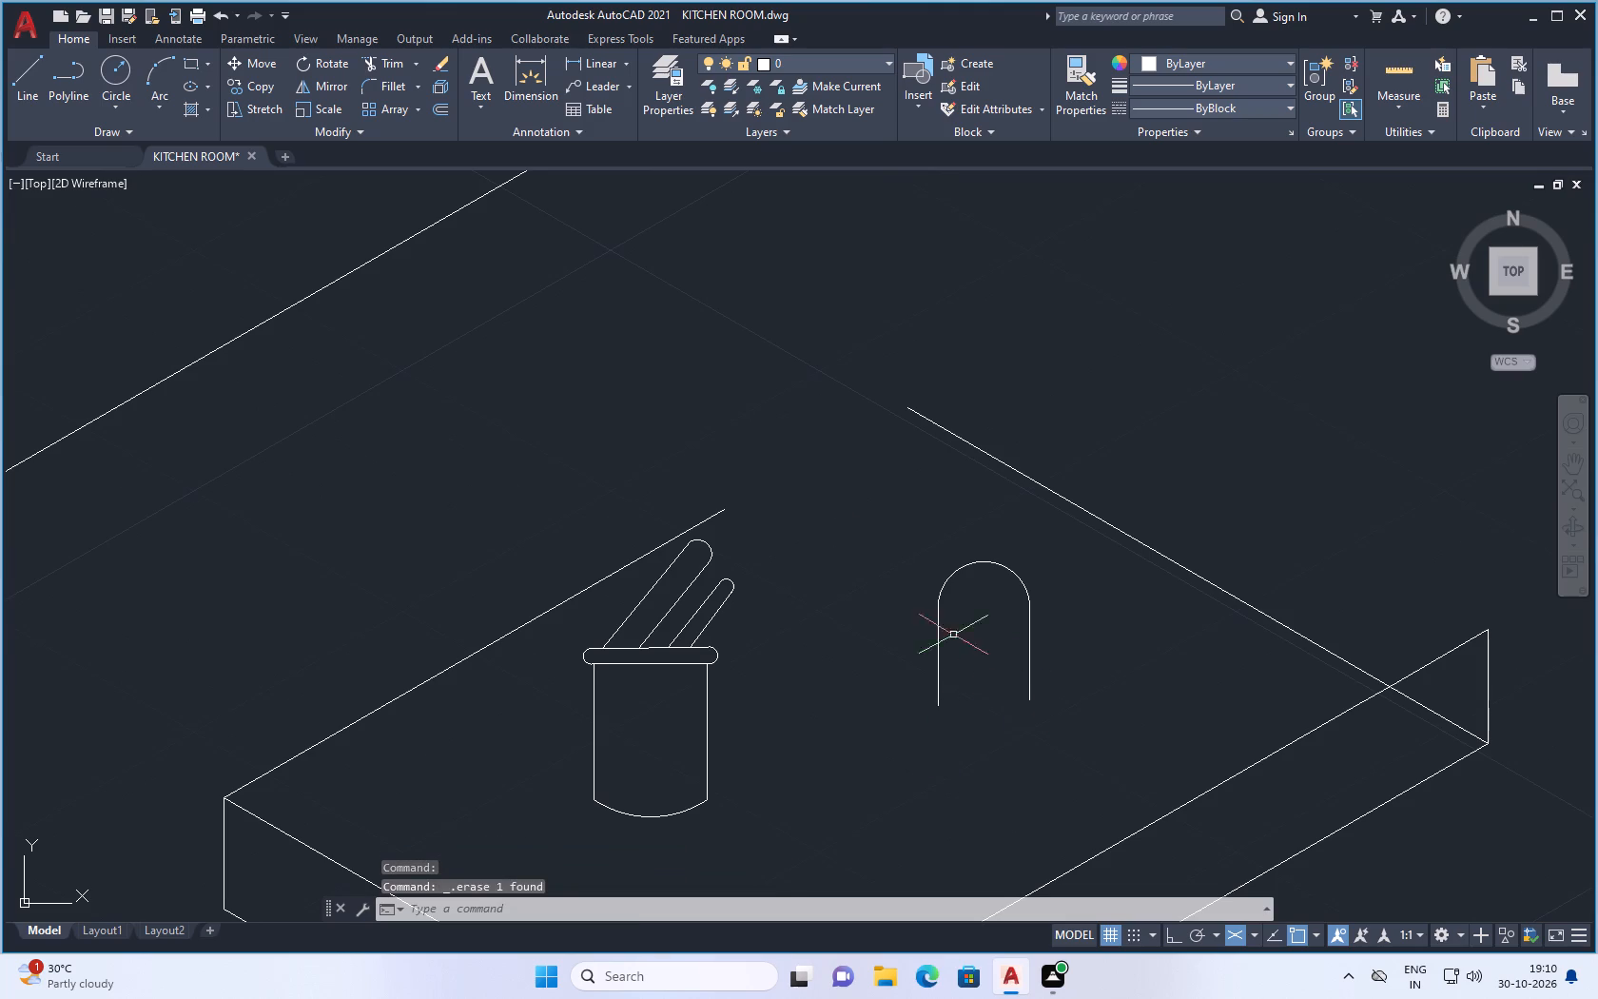
# Close the open bottom of the outline with a rounded three-point arc joining the lower ends of its two vertical sides.
pyautogui.click(152, 65)
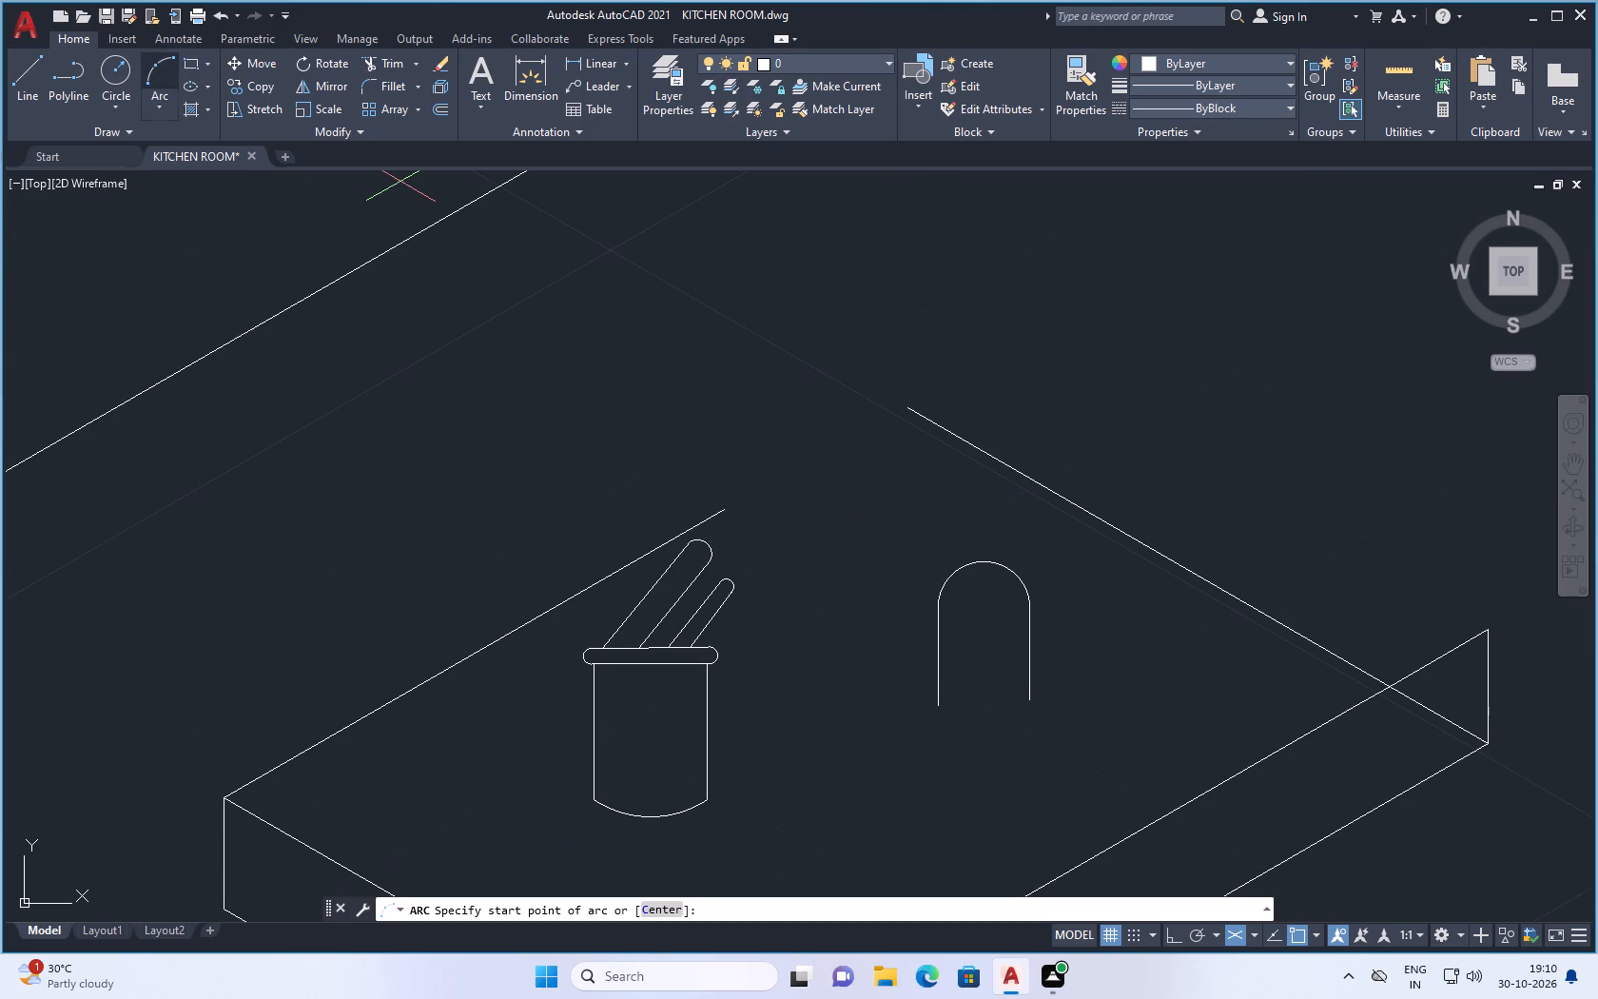
pyautogui.click(934, 705)
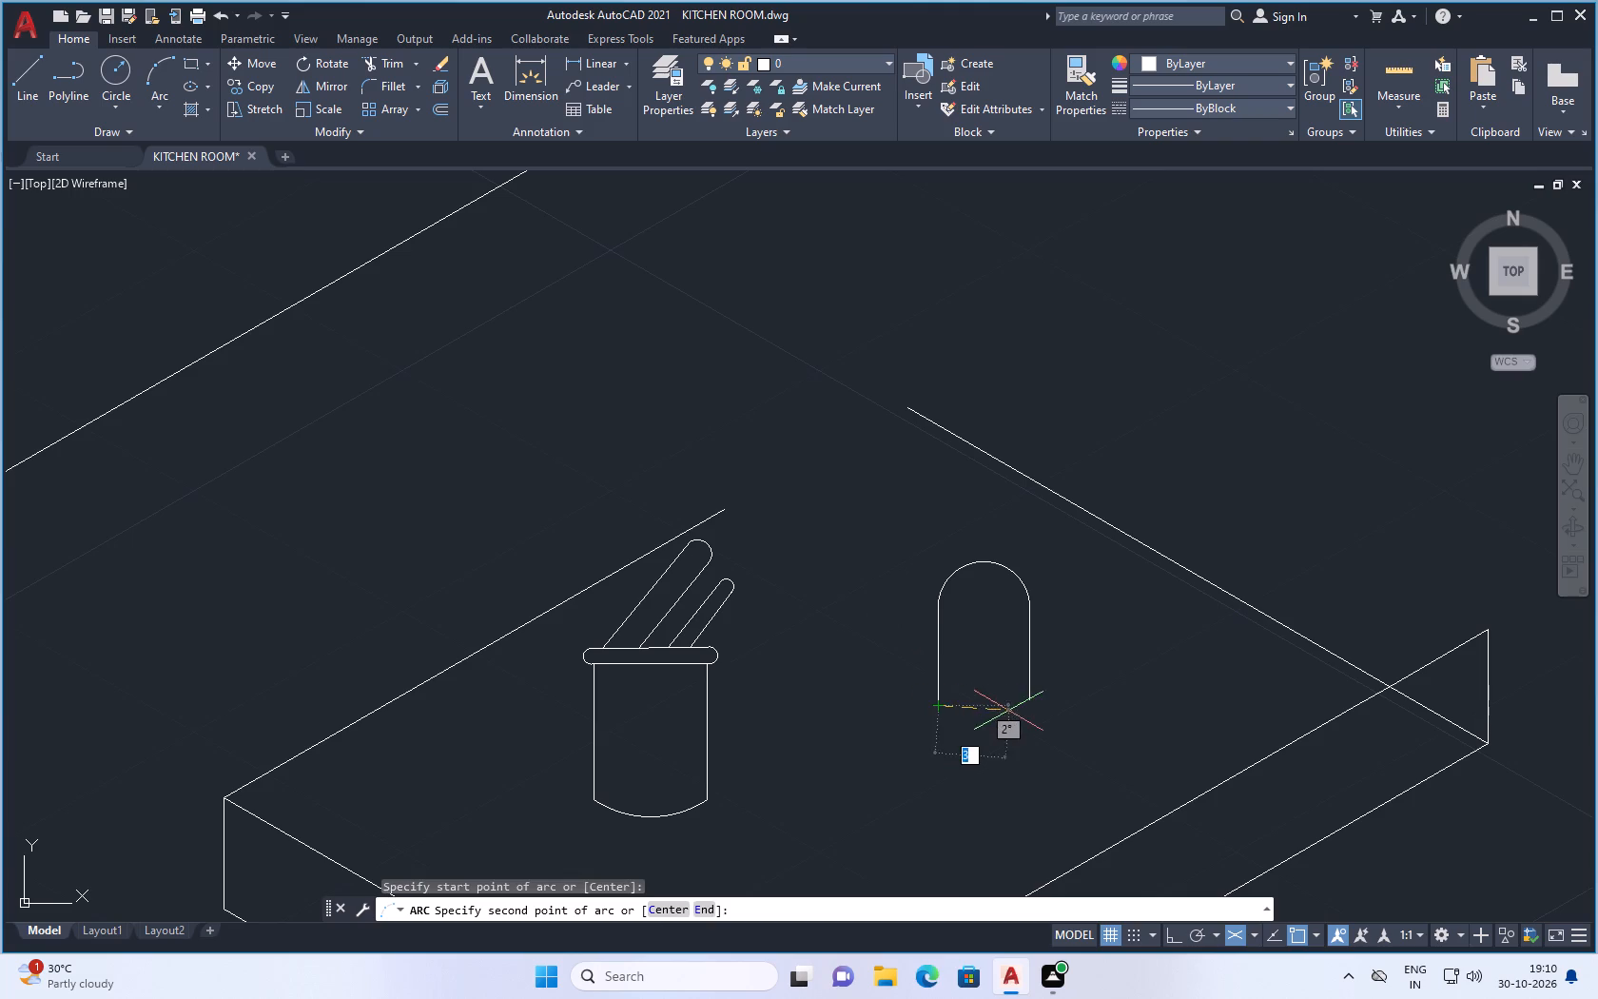
pyautogui.click(1025, 700)
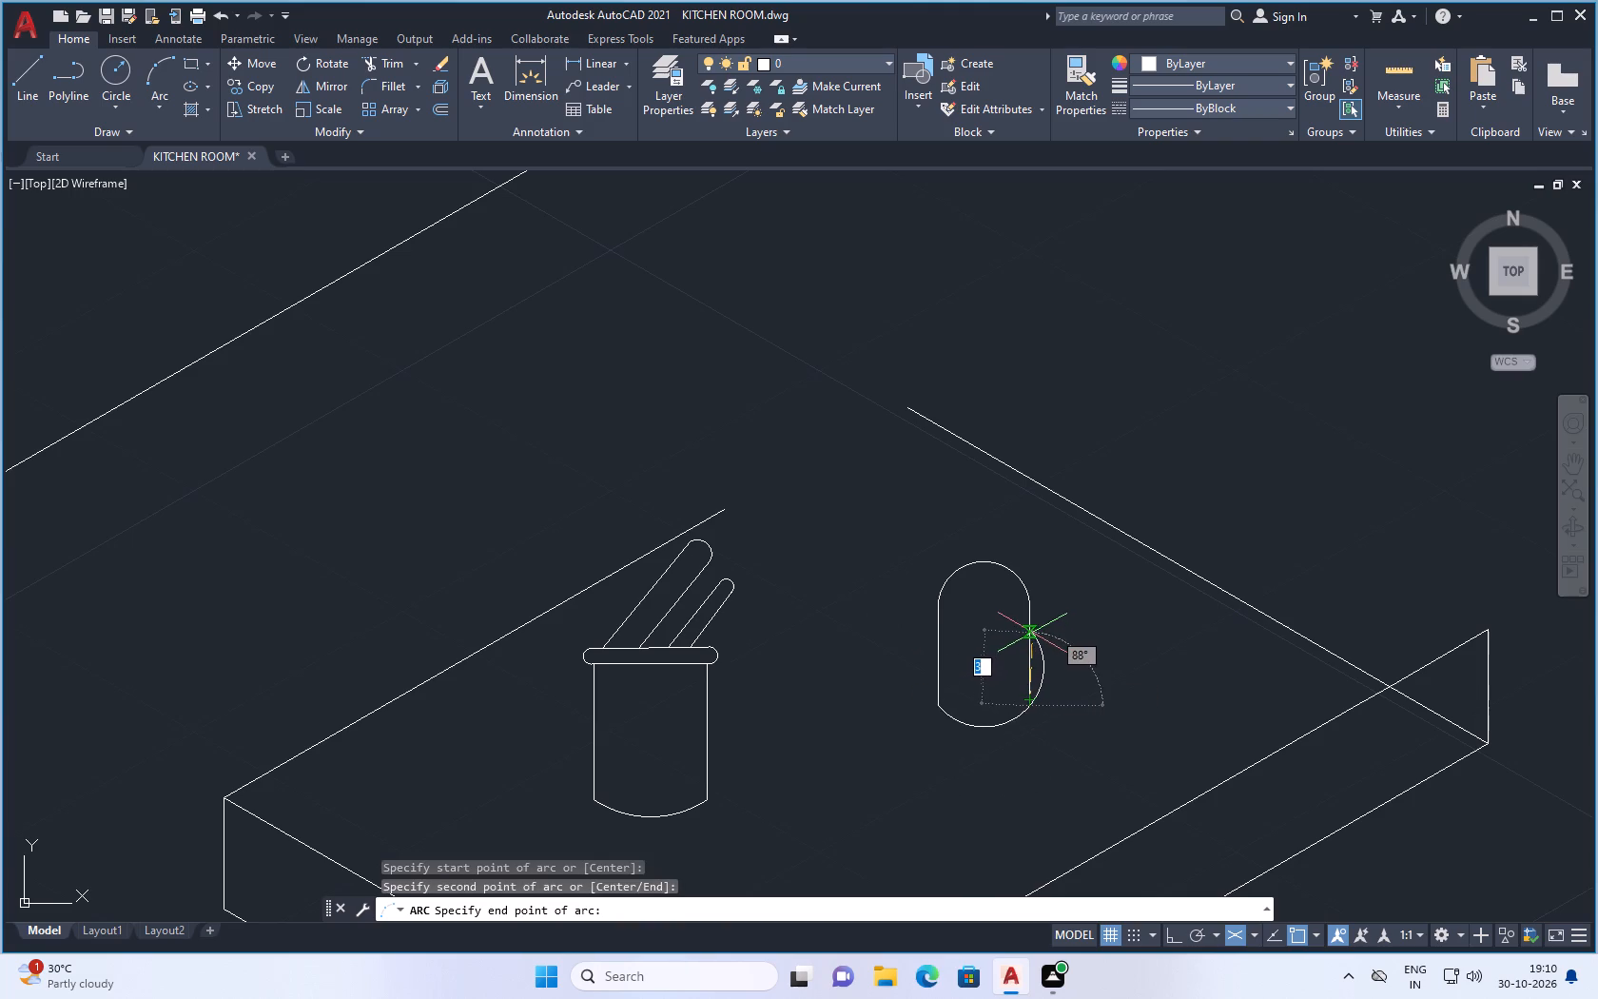
pyautogui.click(1033, 690)
# Scale the utensil container and the round-ended object together to a slightly larger size from a base point between them.
pyautogui.scroll(-2, 992, 732)
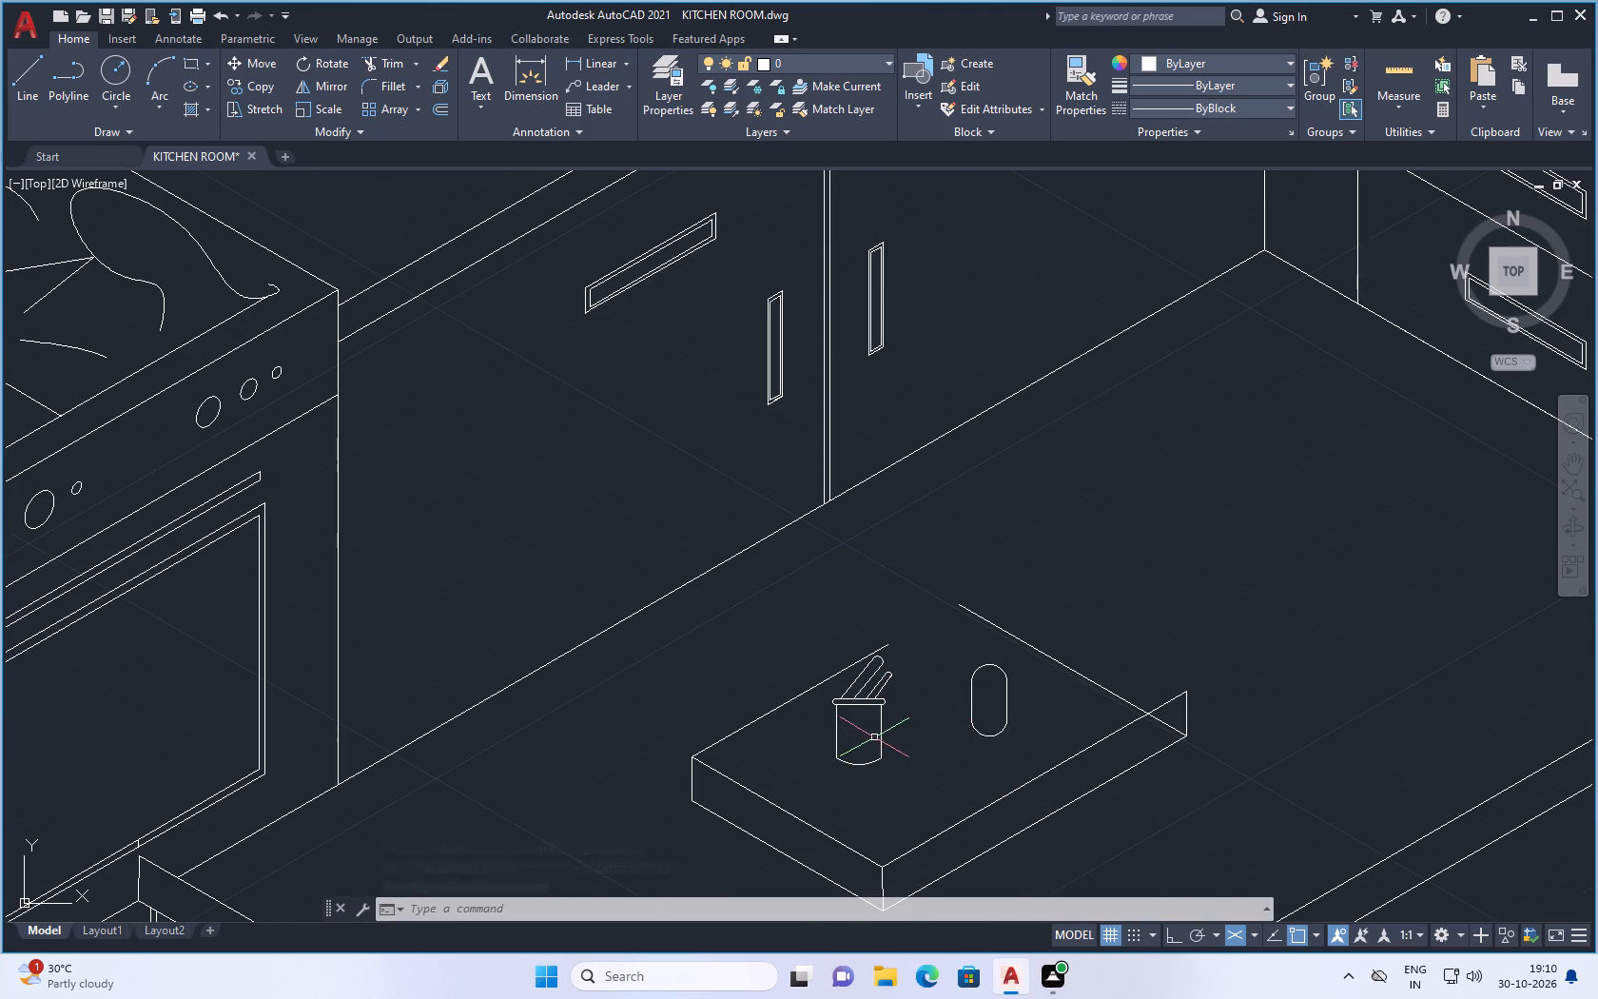
pyautogui.scroll(-2, 886, 736)
pyautogui.scroll(2, 849, 729)
pyautogui.click(1056, 684)
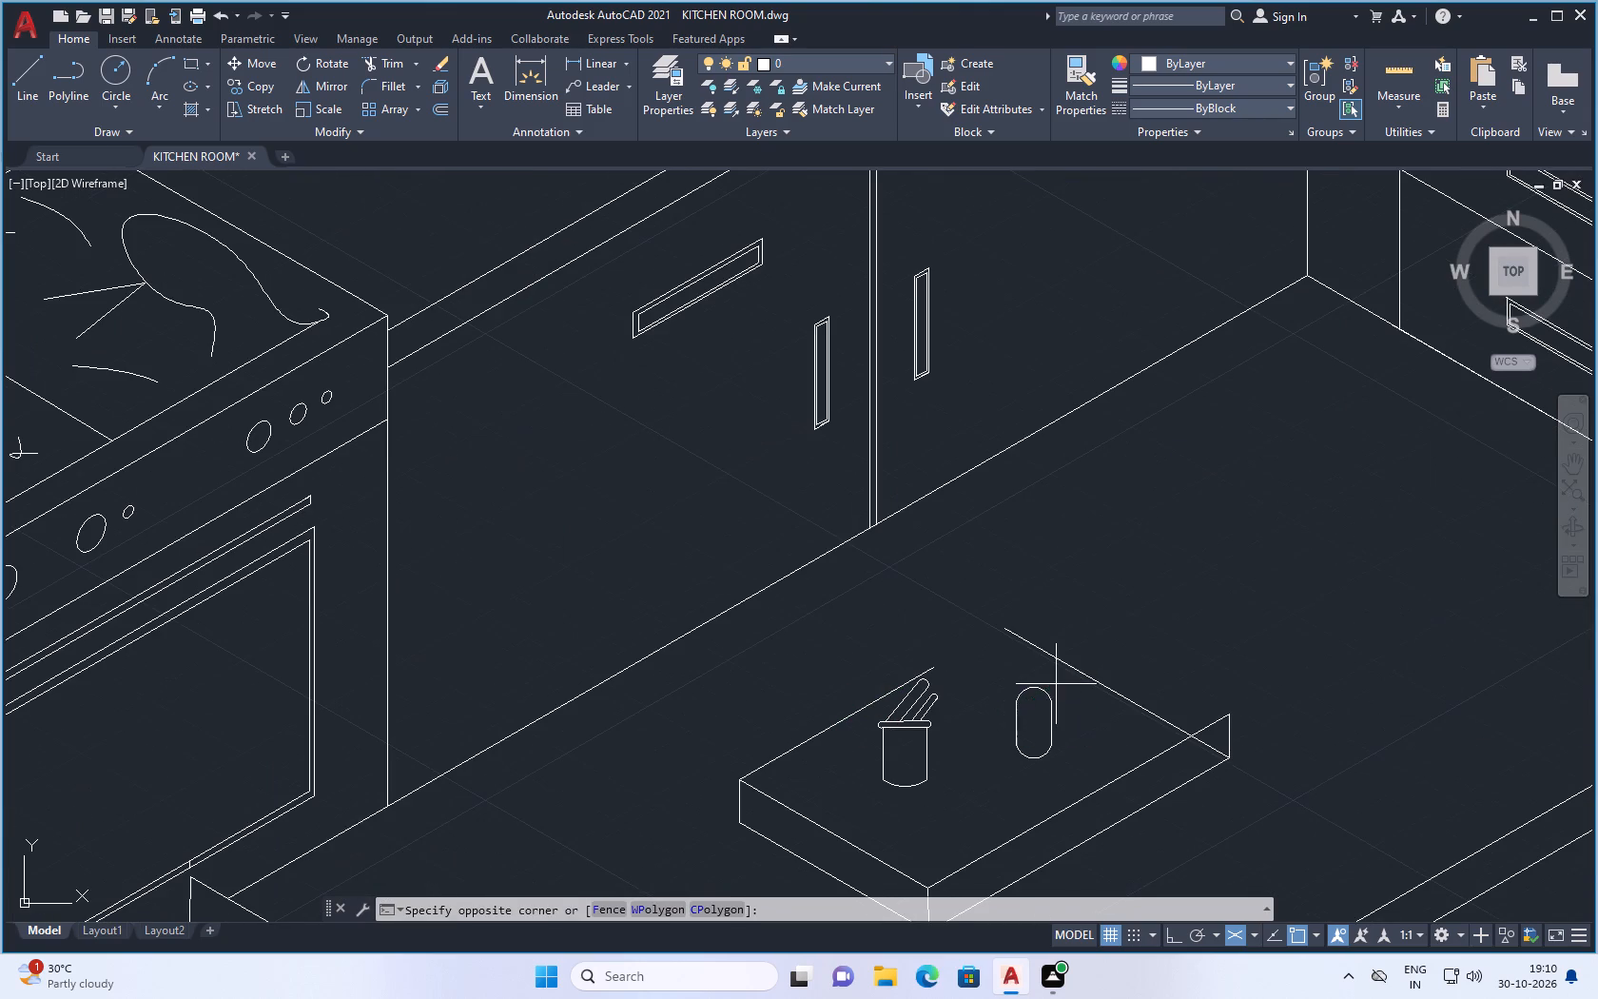
pyautogui.click(981, 793)
pyautogui.click(967, 680)
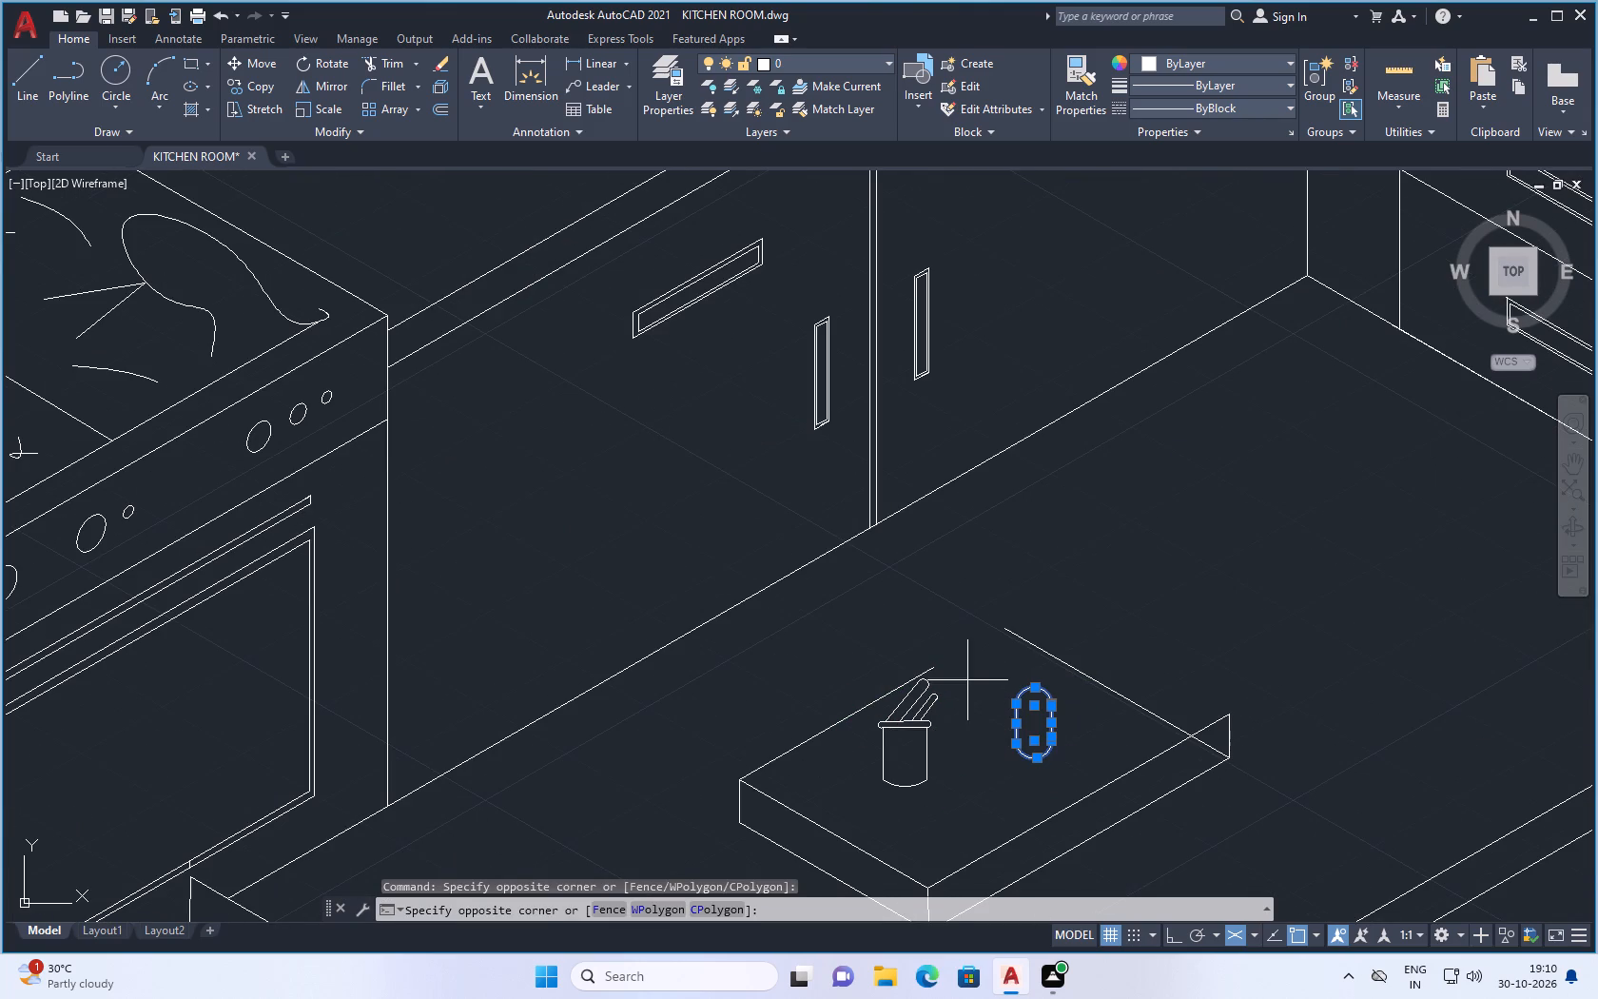
pyautogui.click(926, 818)
pyautogui.scroll(2, 888, 692)
pyautogui.moveTo(896, 715); pyautogui.dragTo(906, 727)
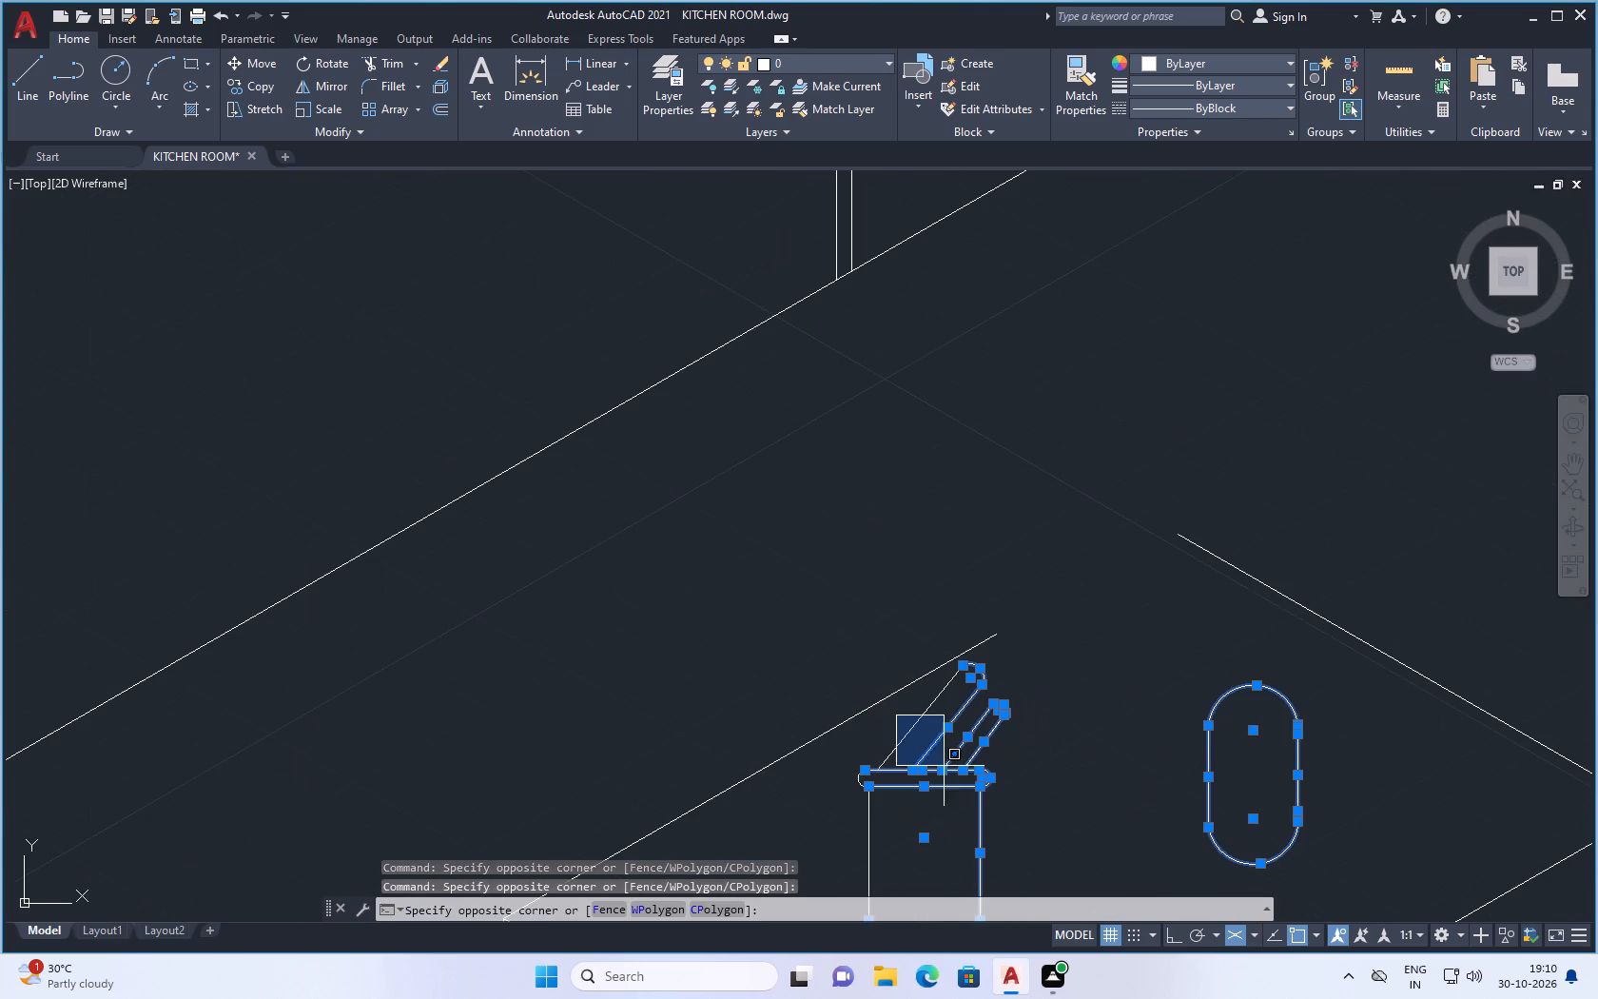
pyautogui.click(944, 766)
pyautogui.click(930, 722)
pyautogui.click(916, 723)
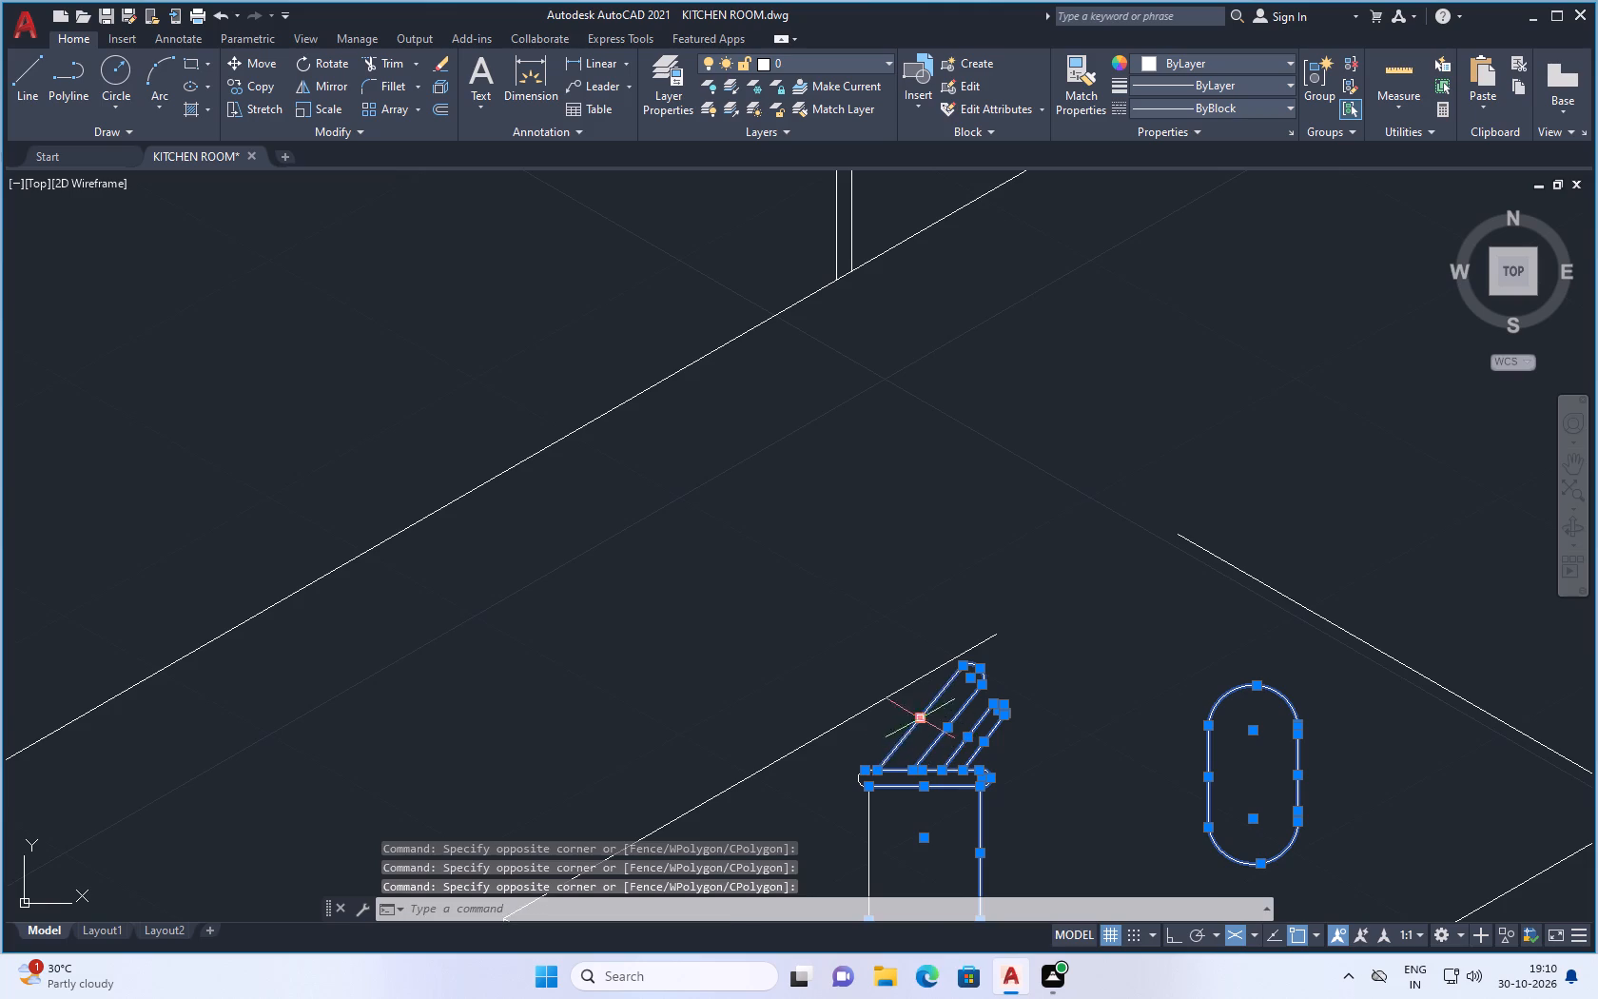
pyautogui.scroll(-3, 897, 802)
pyautogui.scroll(3, 895, 833)
pyautogui.moveTo(885, 748); pyautogui.dragTo(849, 764)
pyautogui.click(818, 813)
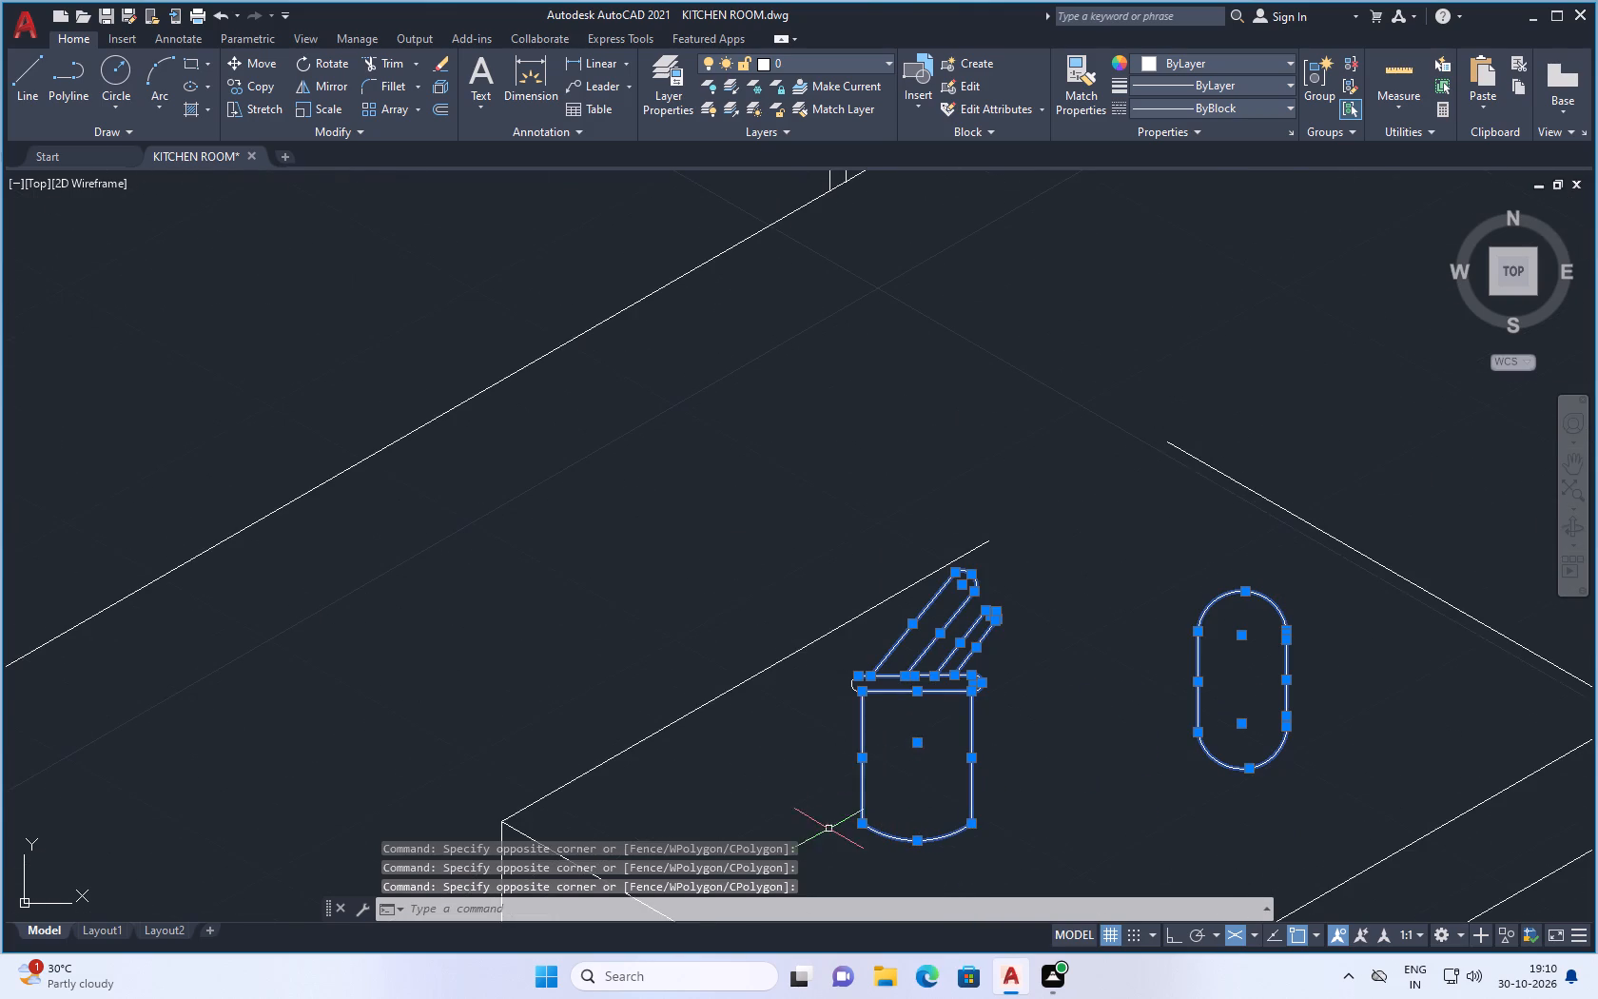
pyautogui.scroll(-3, 830, 832)
pyautogui.rightClick(881, 765)
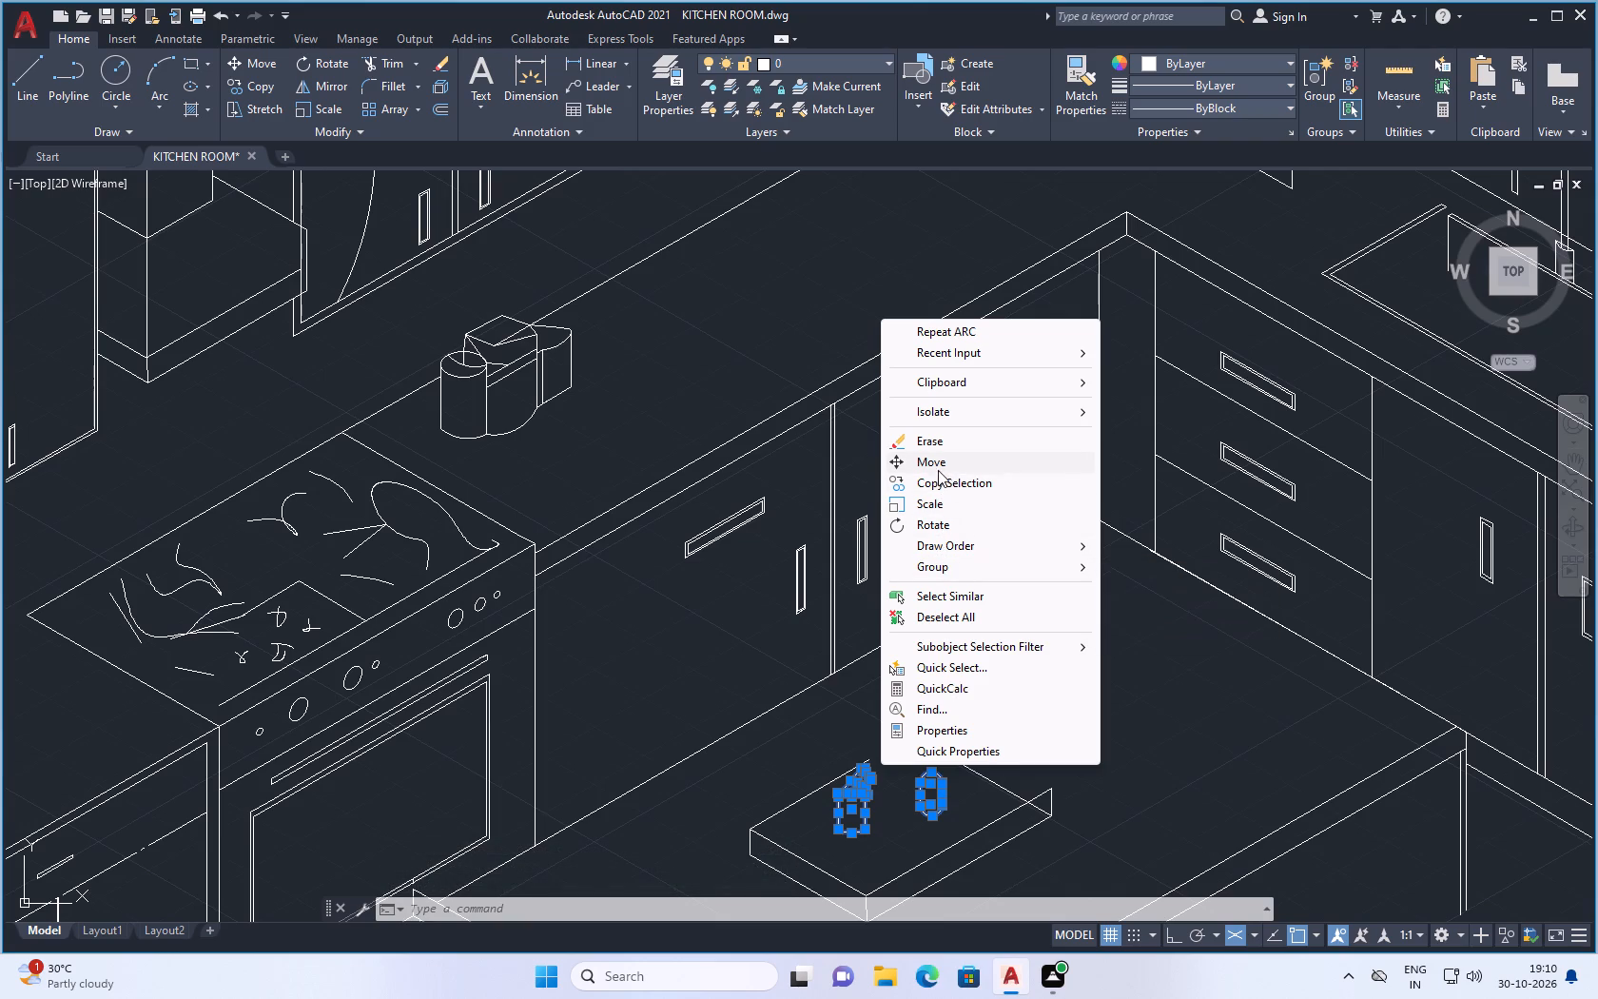
pyautogui.scroll(1, 934, 516)
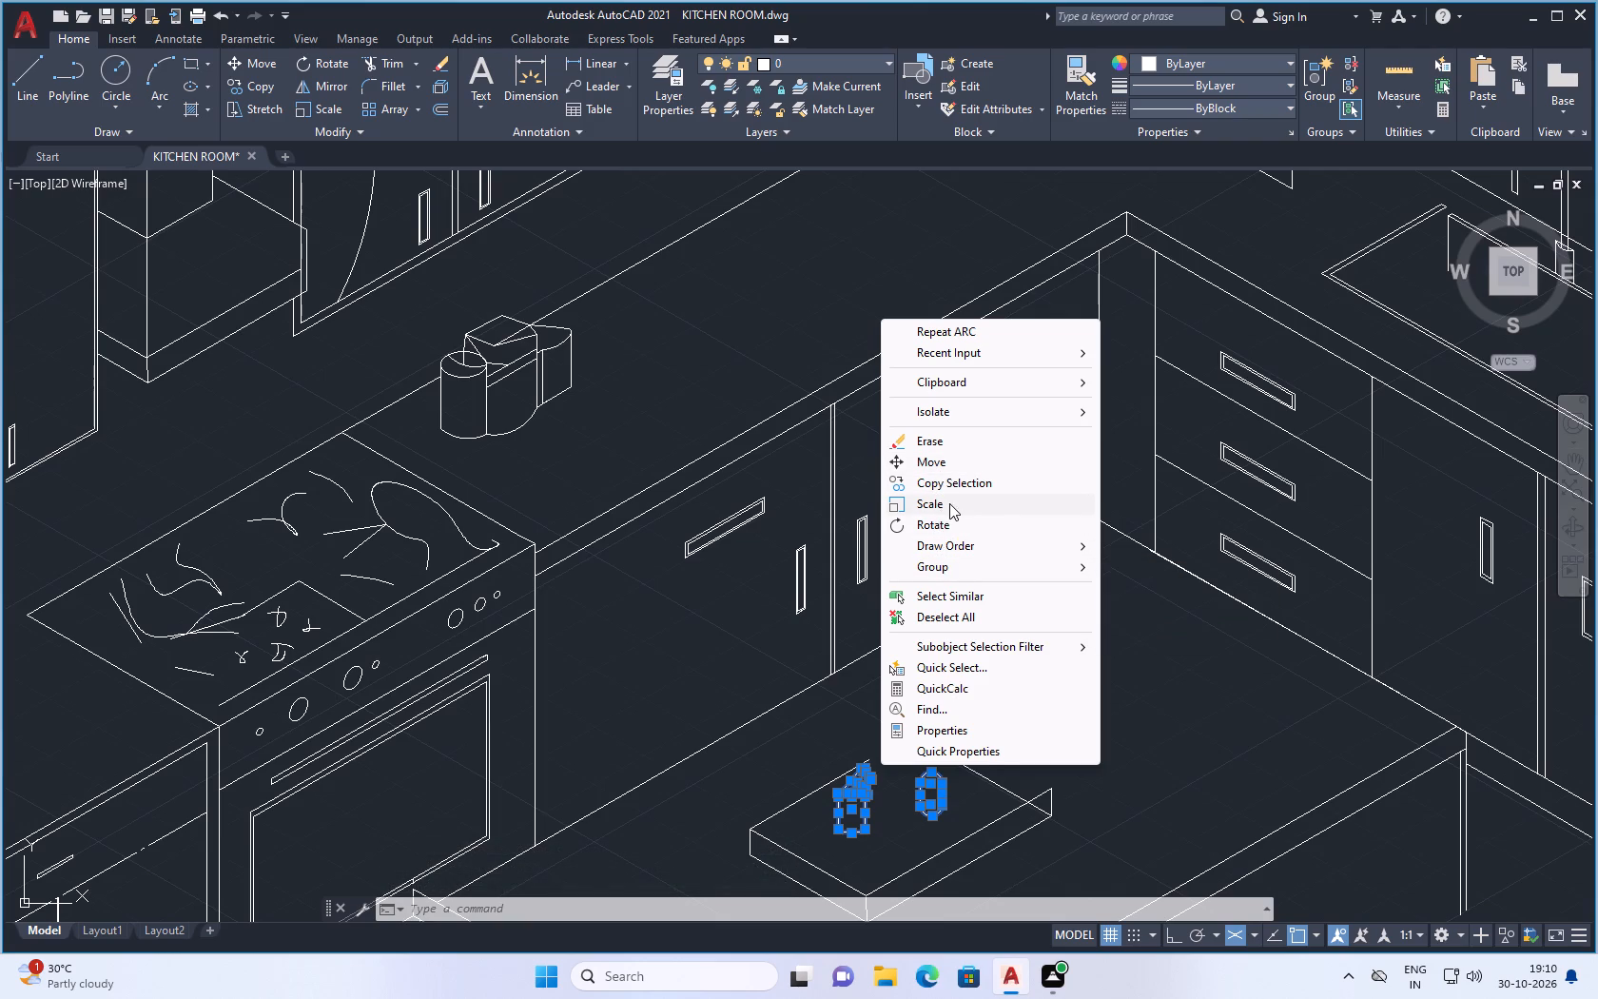
pyautogui.click(949, 503)
pyautogui.click(886, 809)
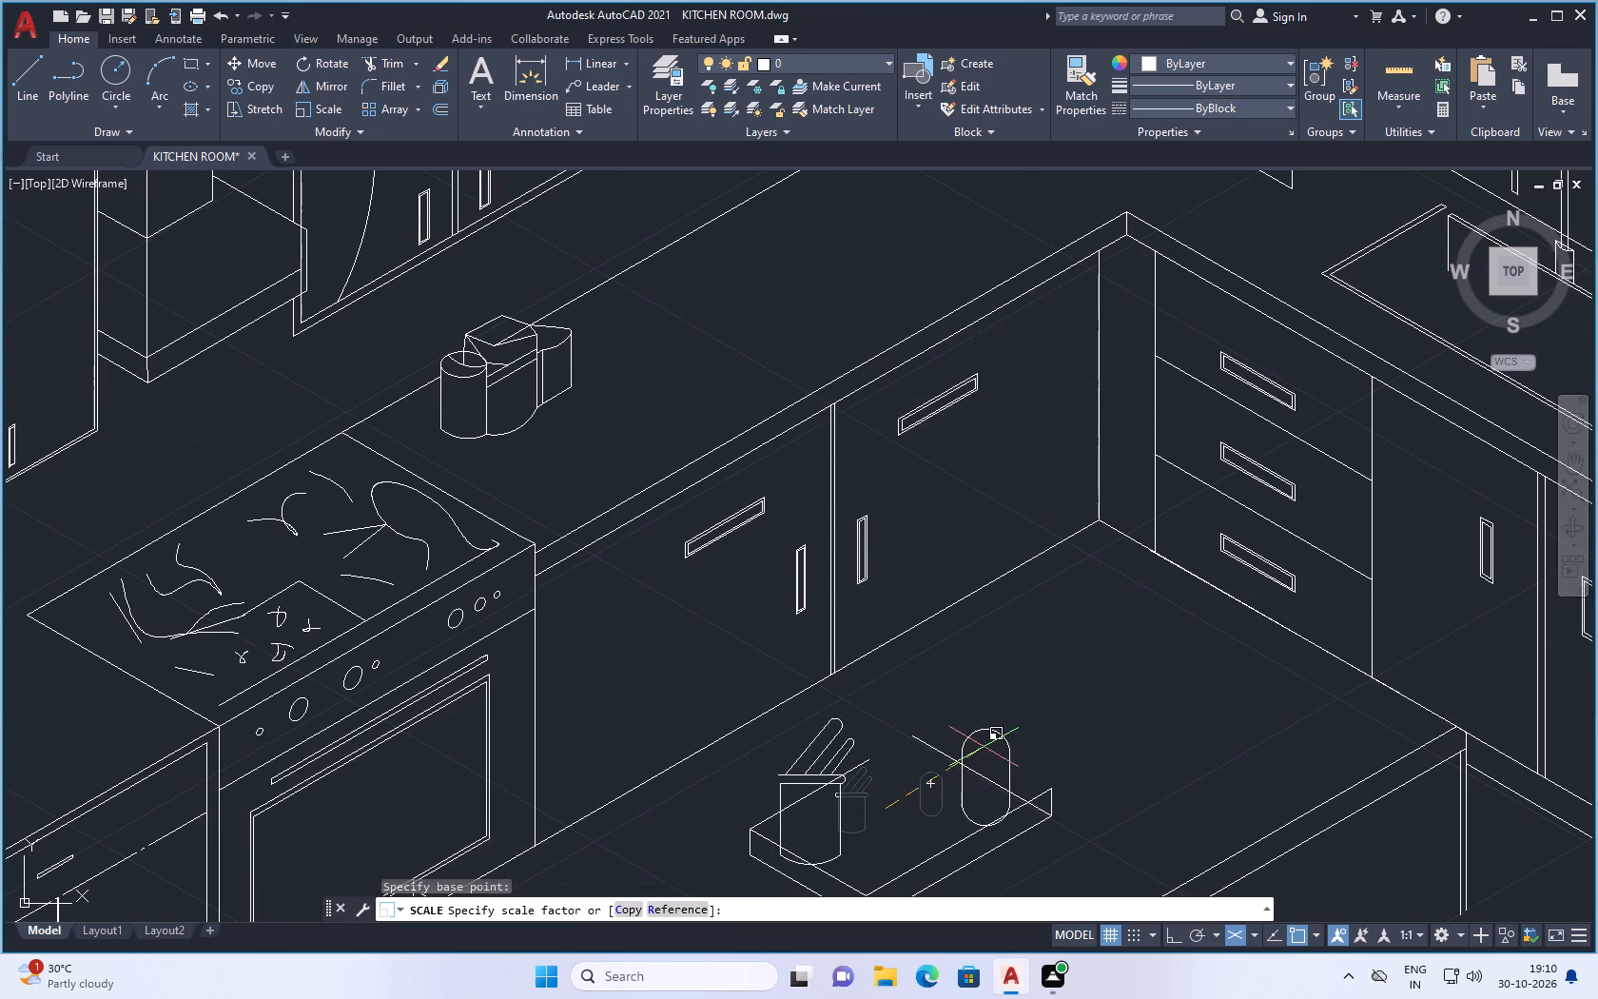
pyautogui.click(940, 768)
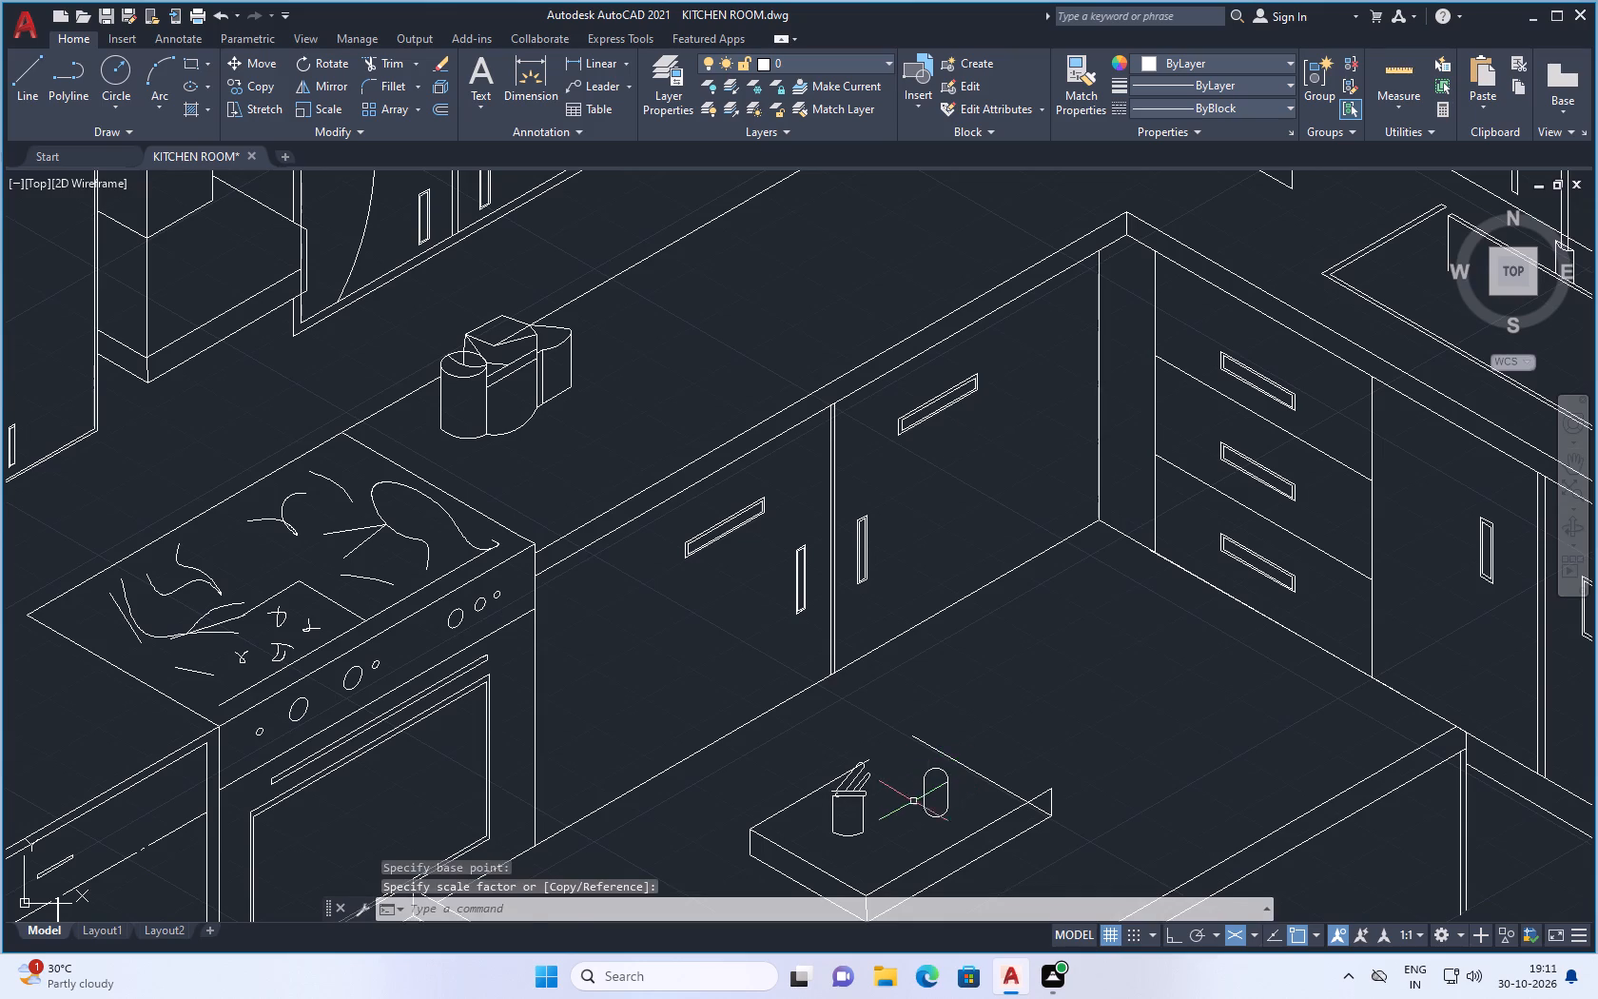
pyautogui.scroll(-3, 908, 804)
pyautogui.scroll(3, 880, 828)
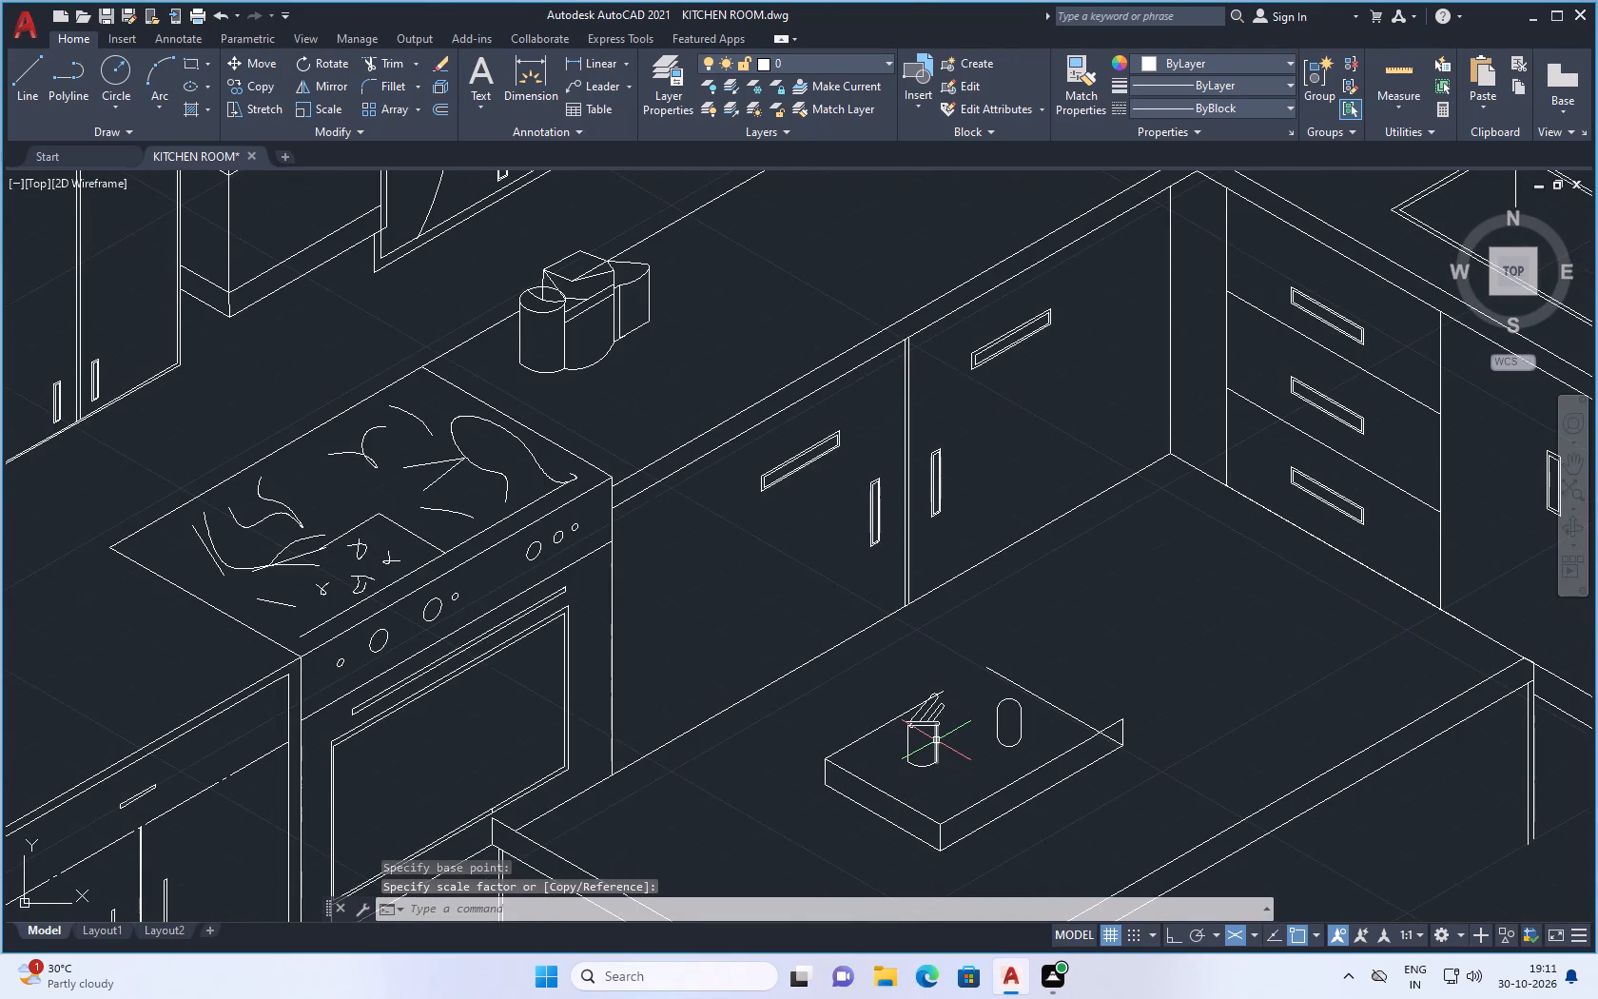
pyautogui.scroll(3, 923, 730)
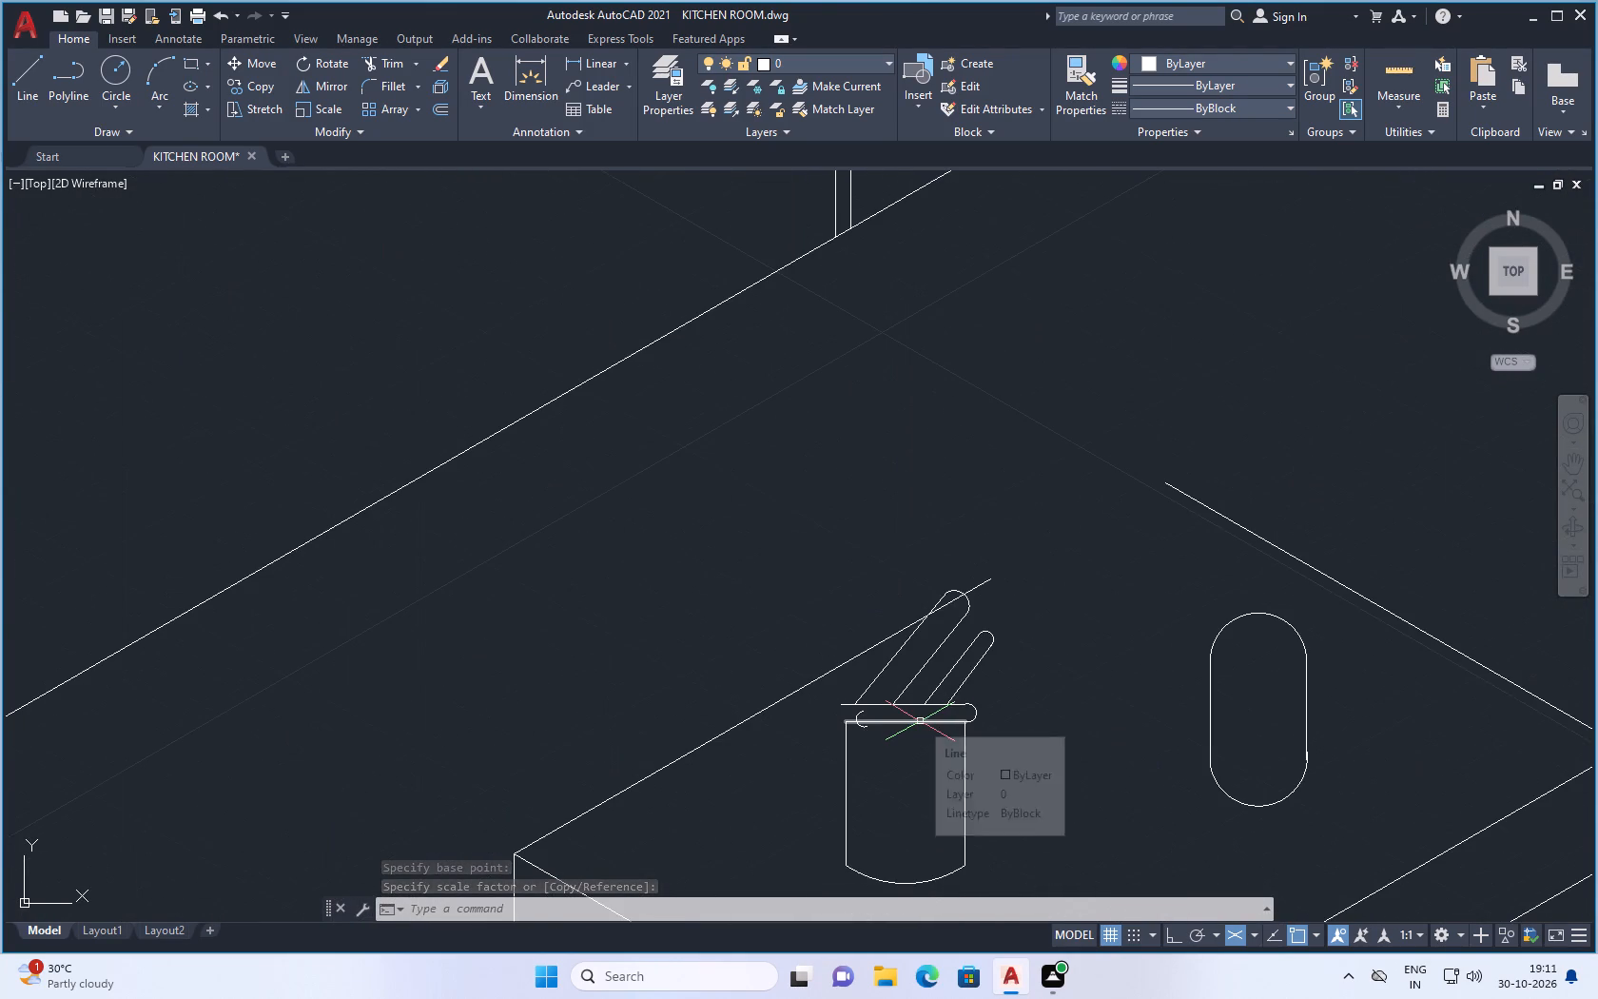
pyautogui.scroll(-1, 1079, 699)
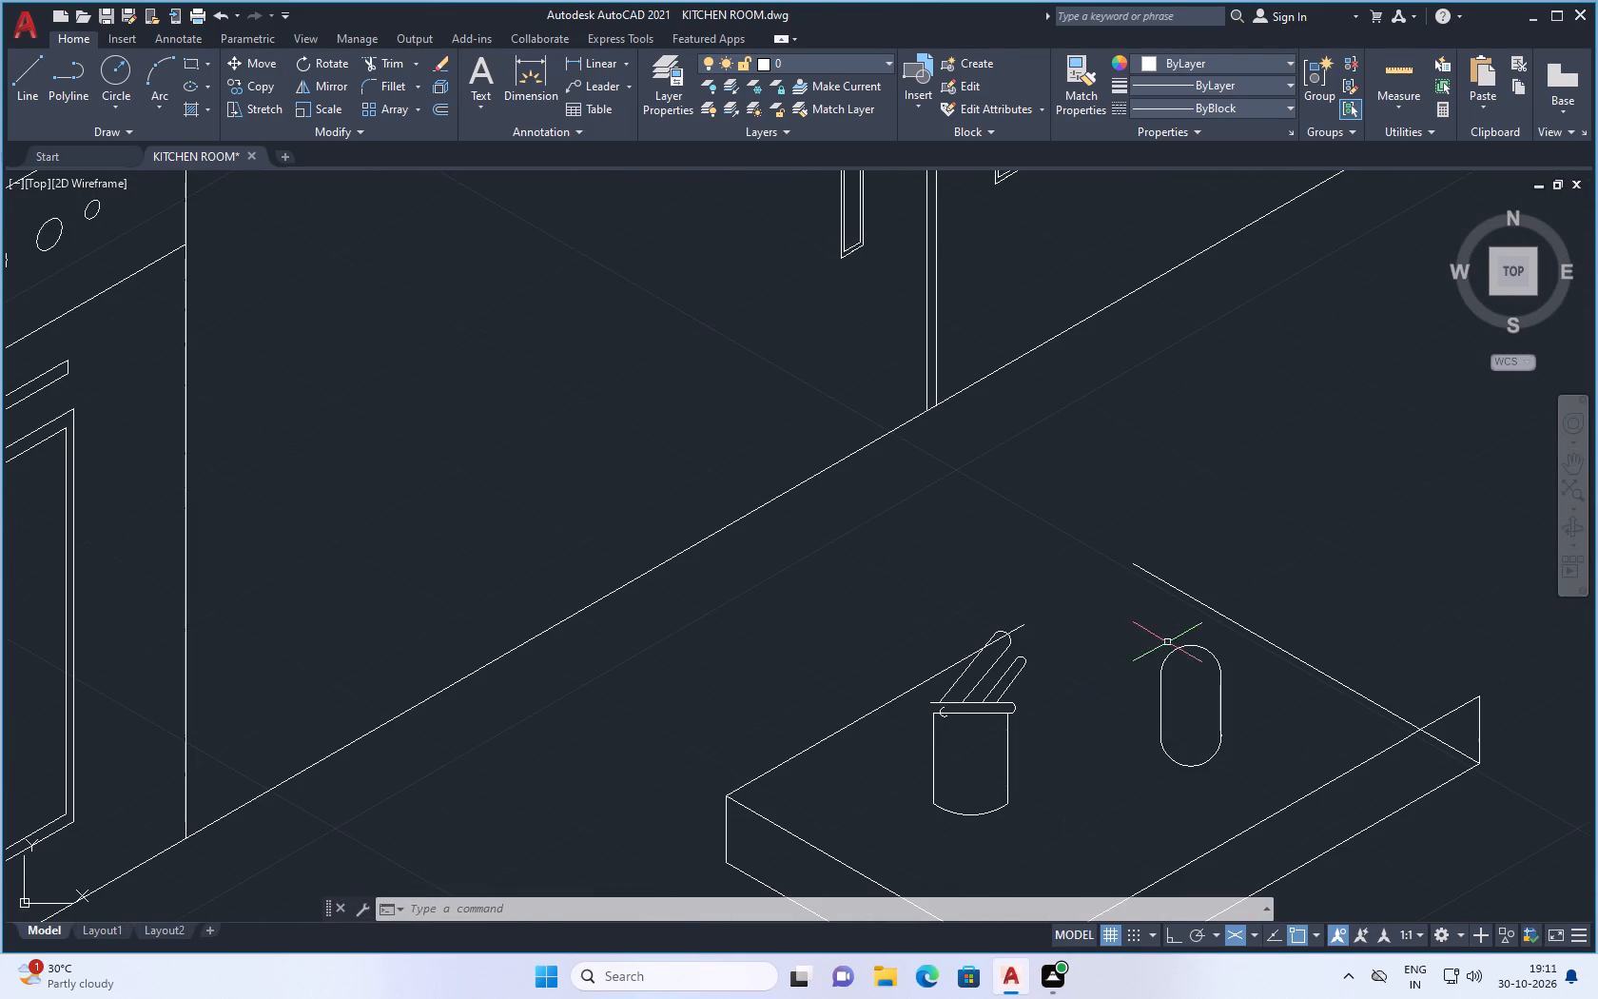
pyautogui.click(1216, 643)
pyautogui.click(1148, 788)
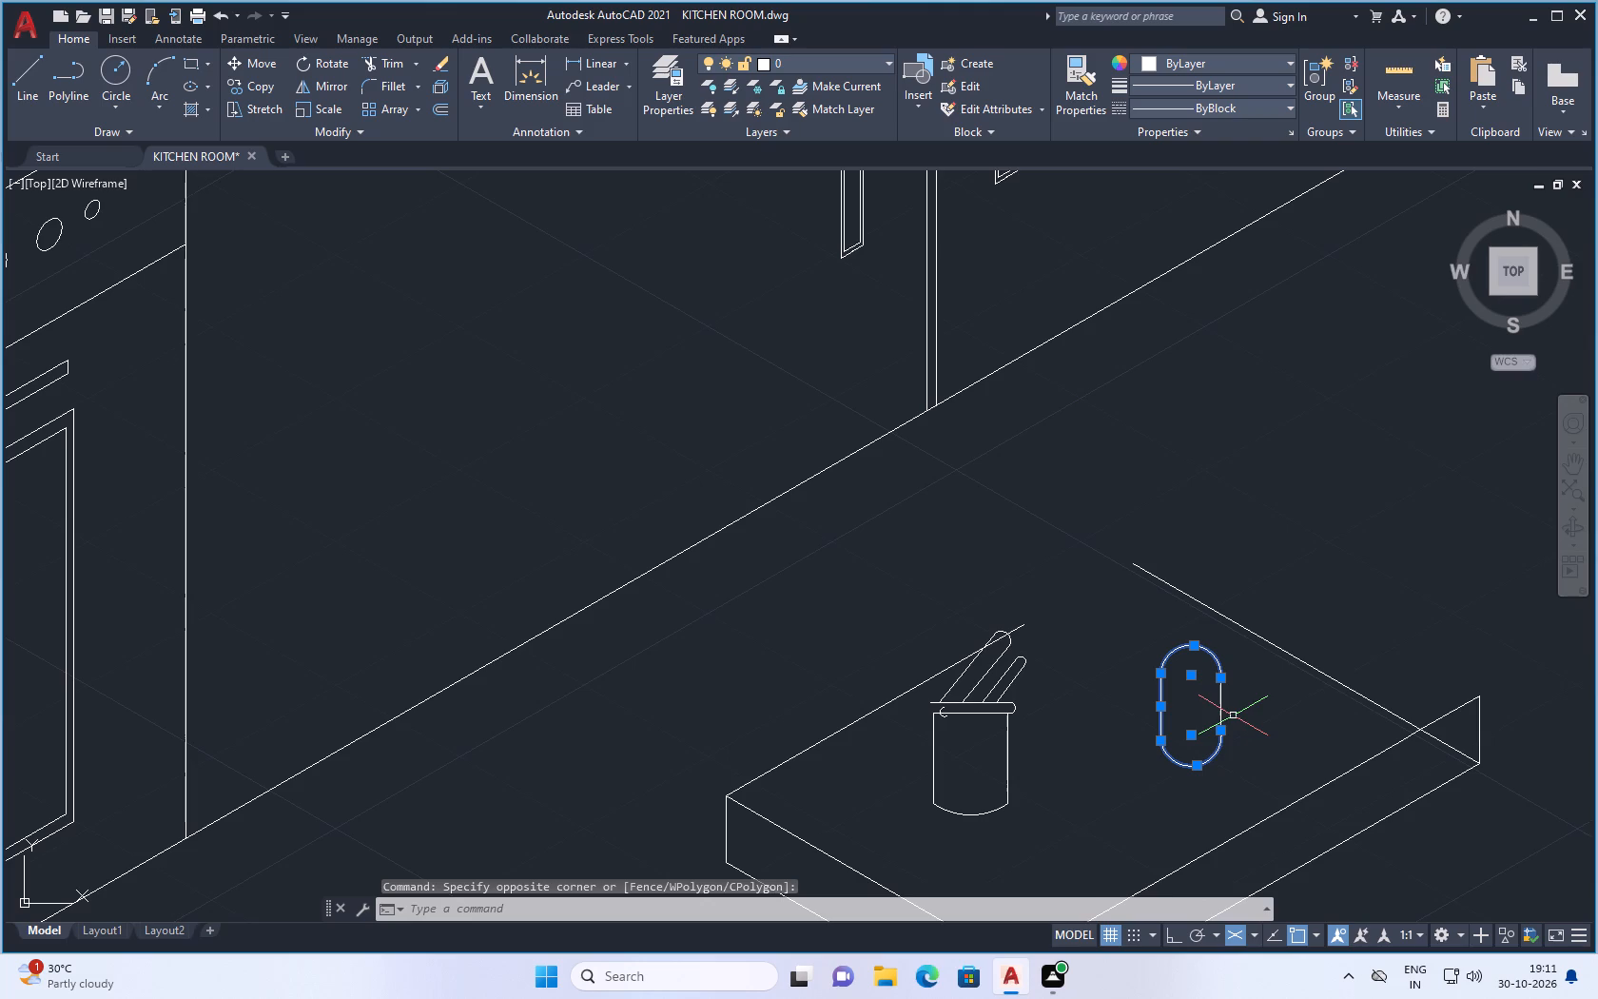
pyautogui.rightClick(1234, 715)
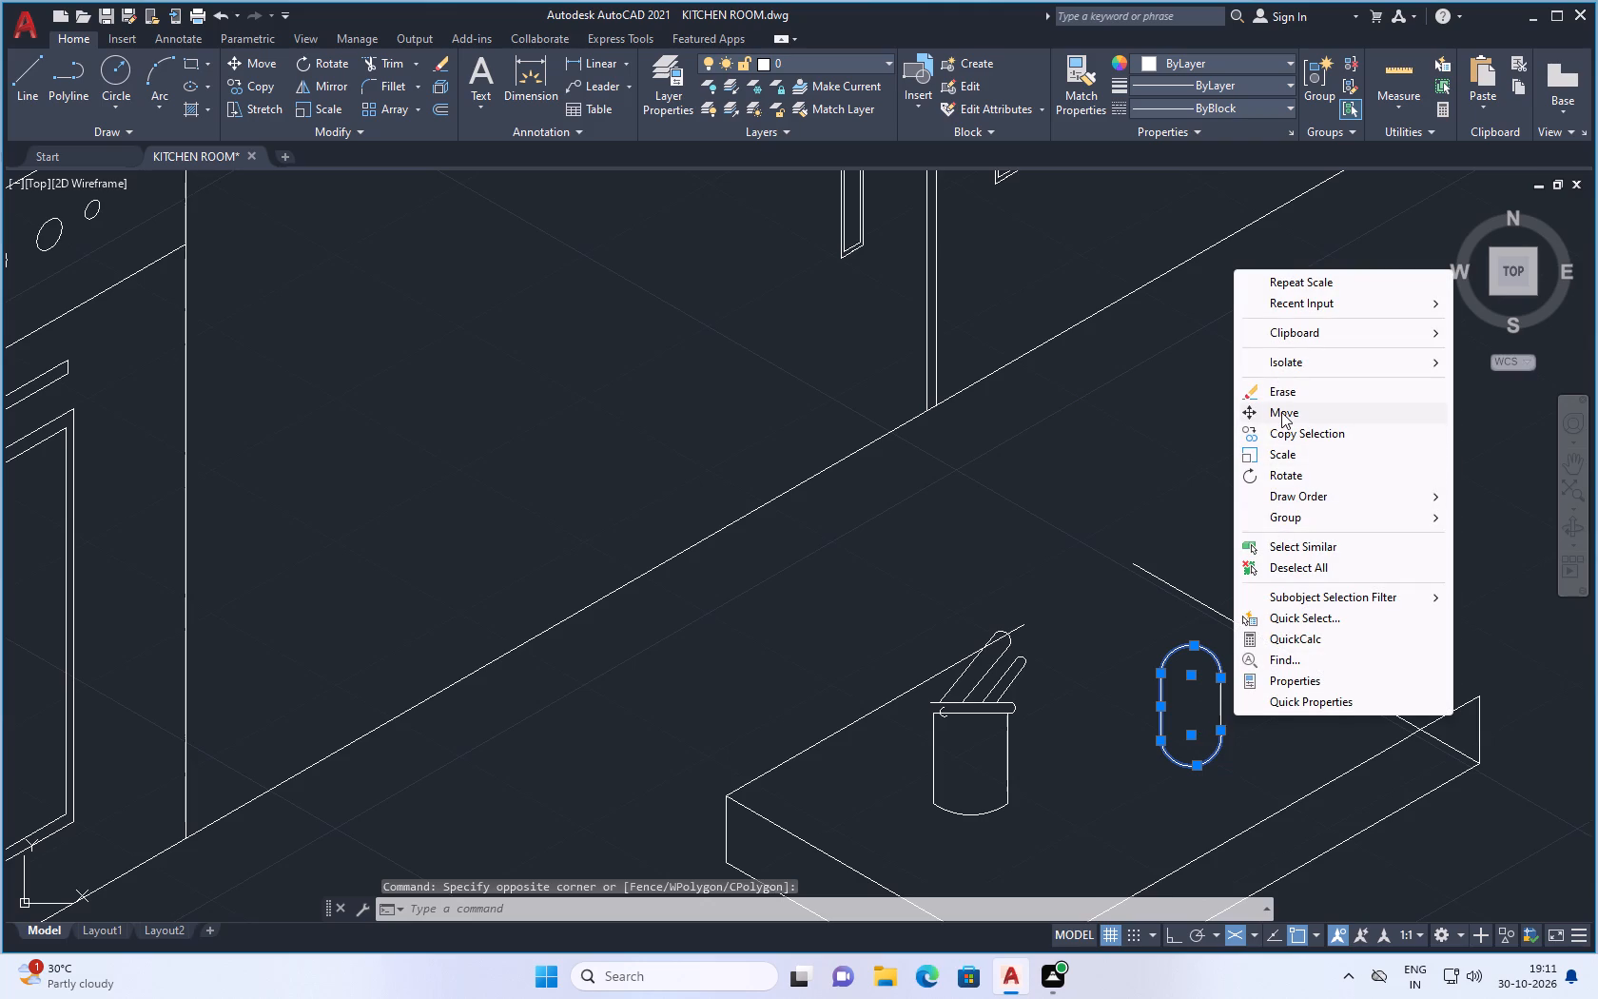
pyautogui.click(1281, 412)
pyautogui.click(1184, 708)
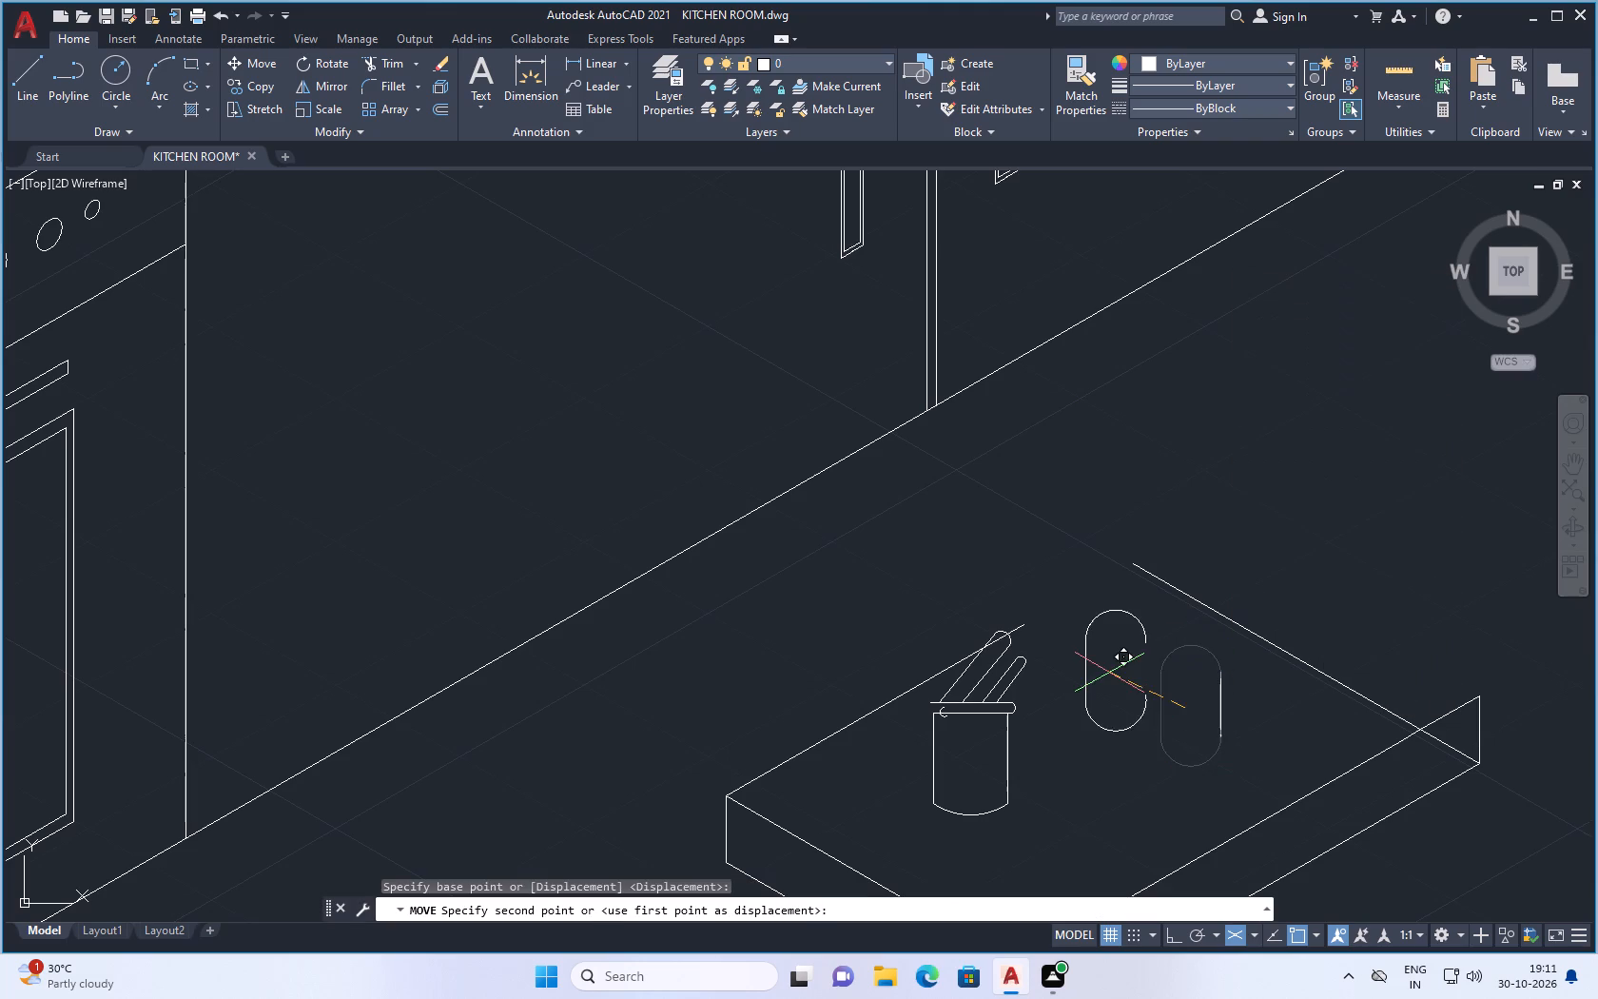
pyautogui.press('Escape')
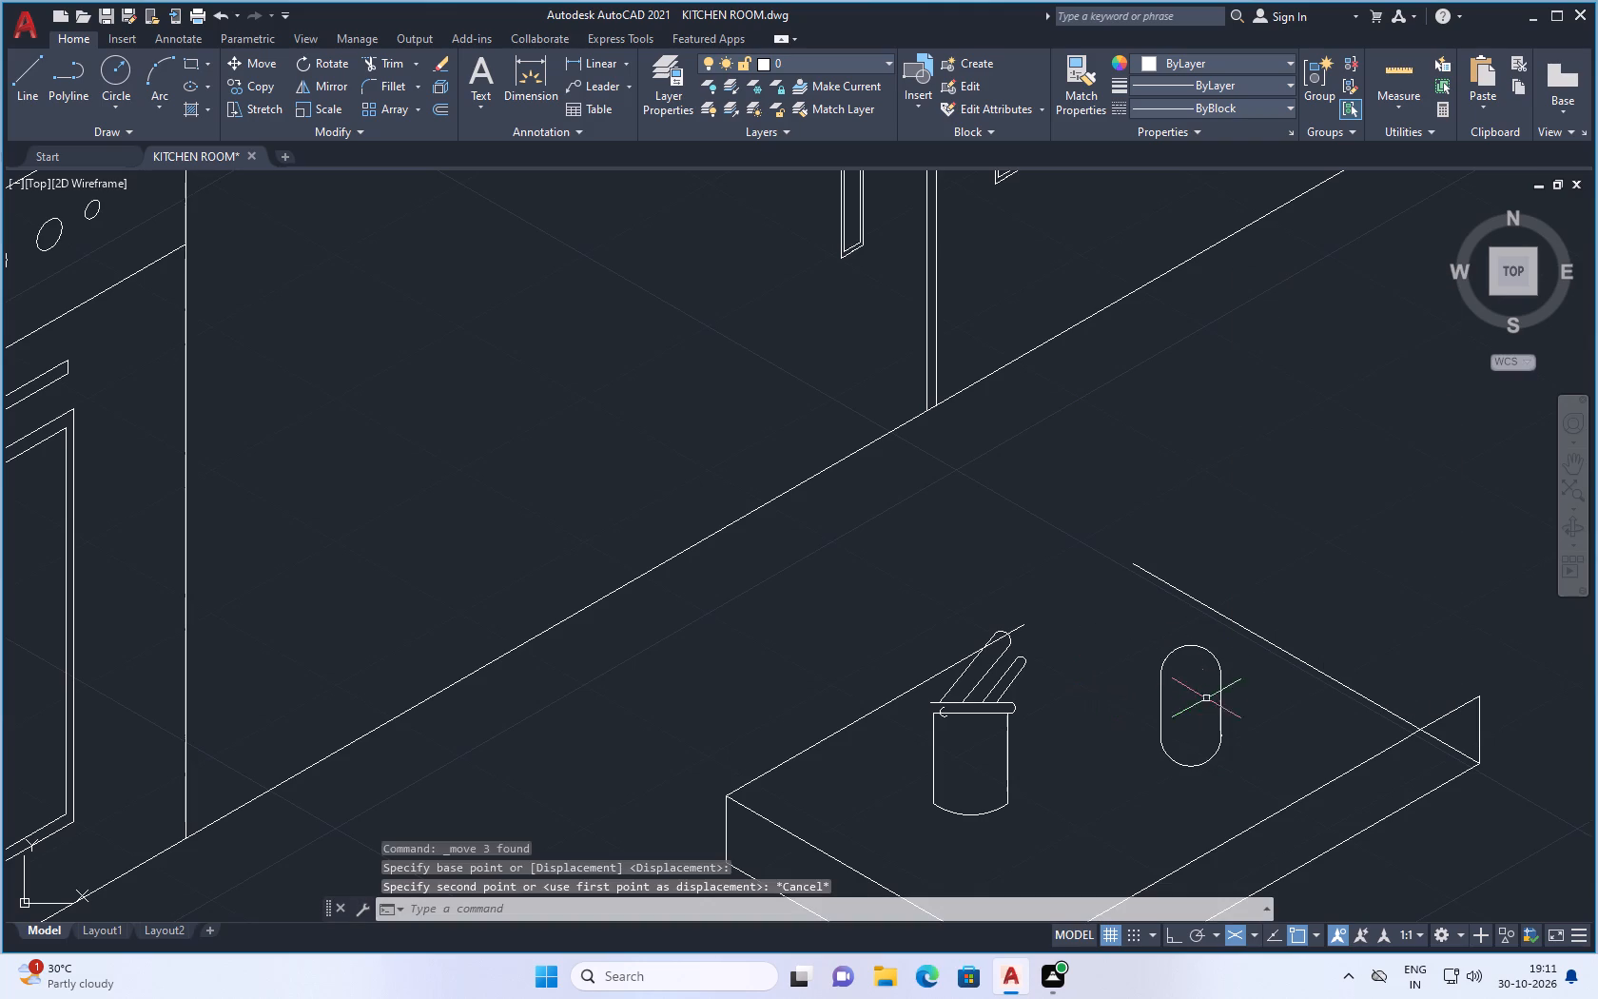
# Move the round-ended object a short distance up and to the left, closer to the tabletop's back corner.
pyautogui.click(1230, 640)
pyautogui.click(1142, 781)
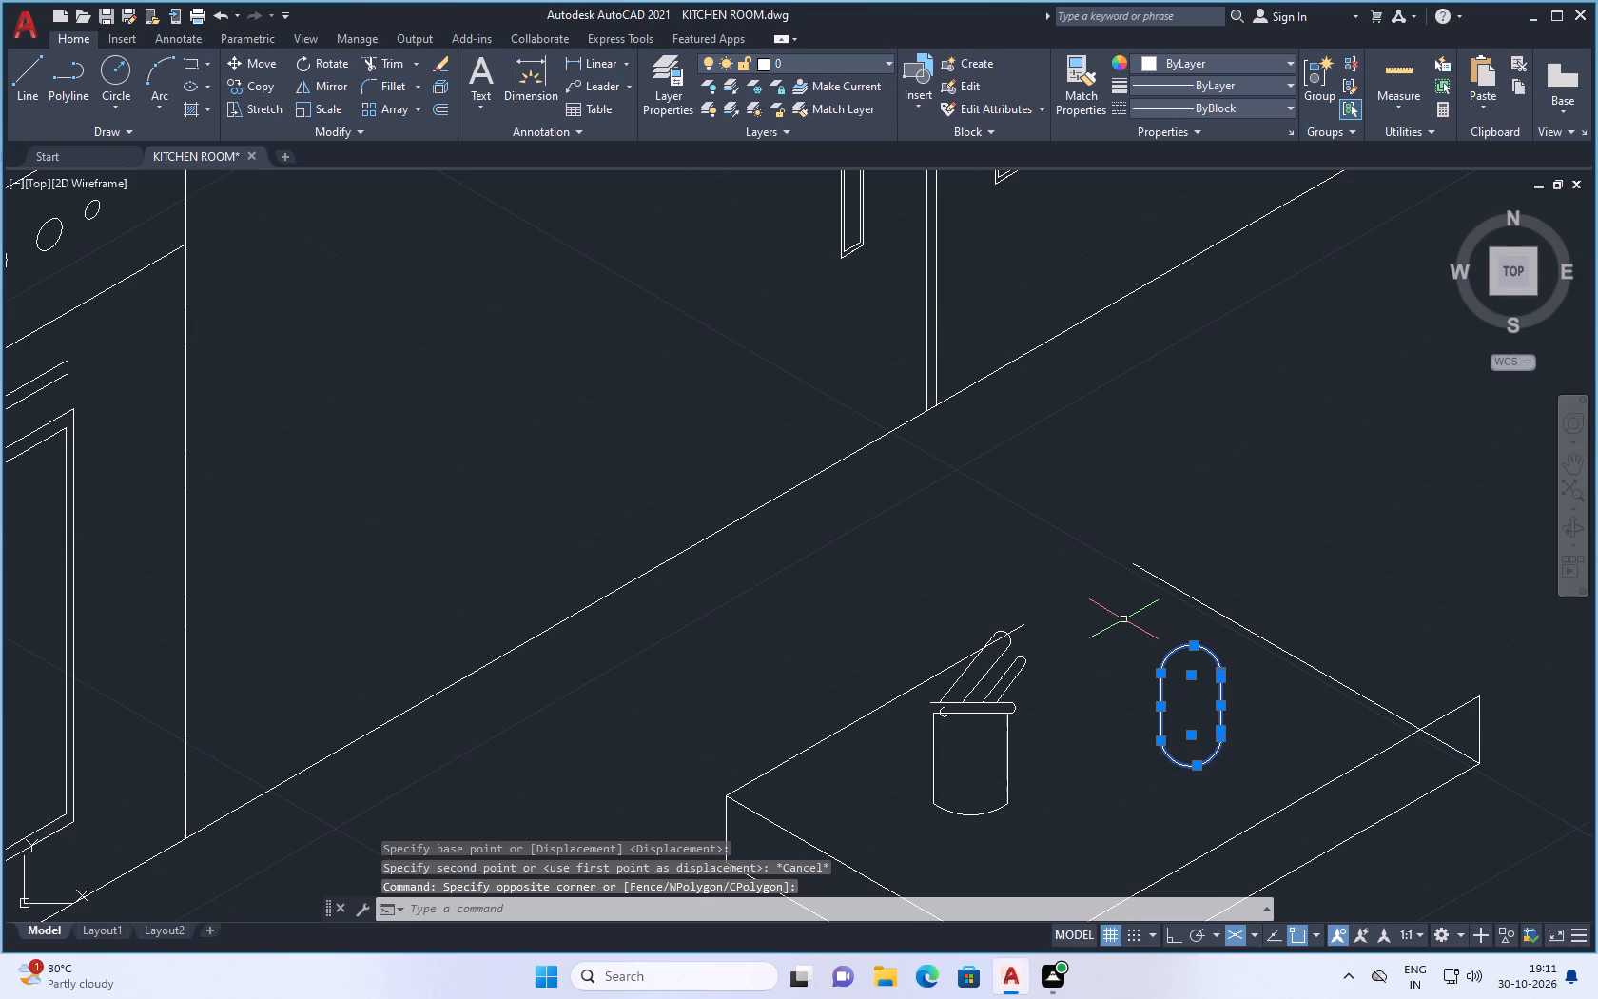
pyautogui.rightClick(1123, 618)
pyautogui.click(1180, 308)
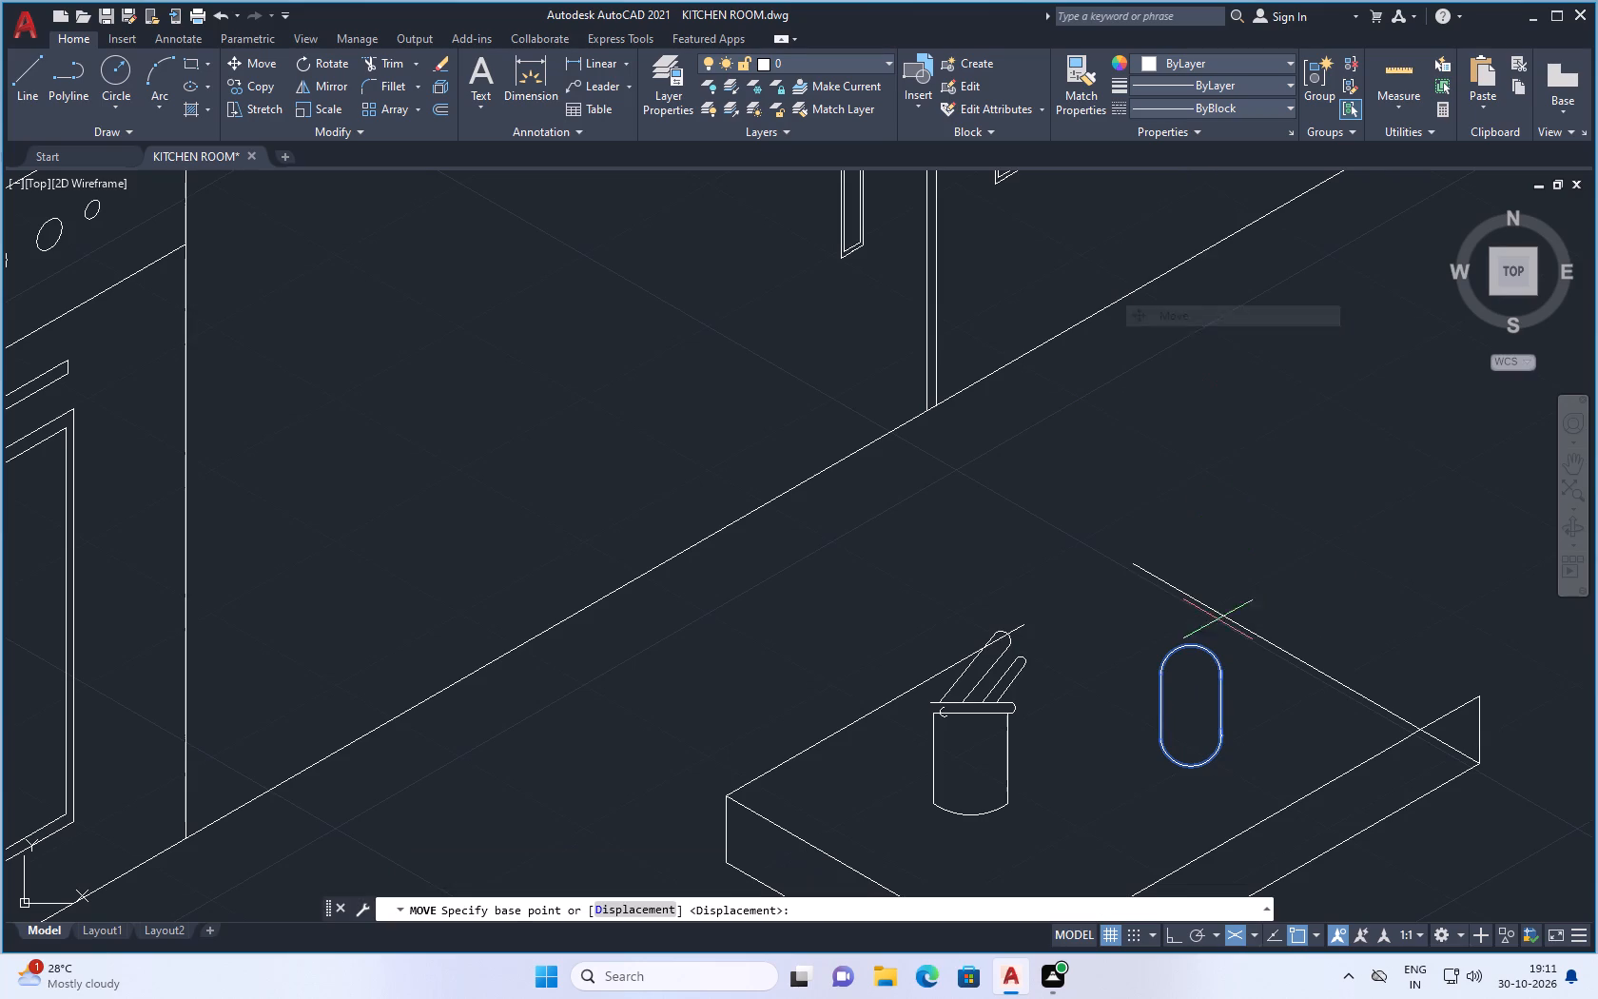
pyautogui.click(1200, 719)
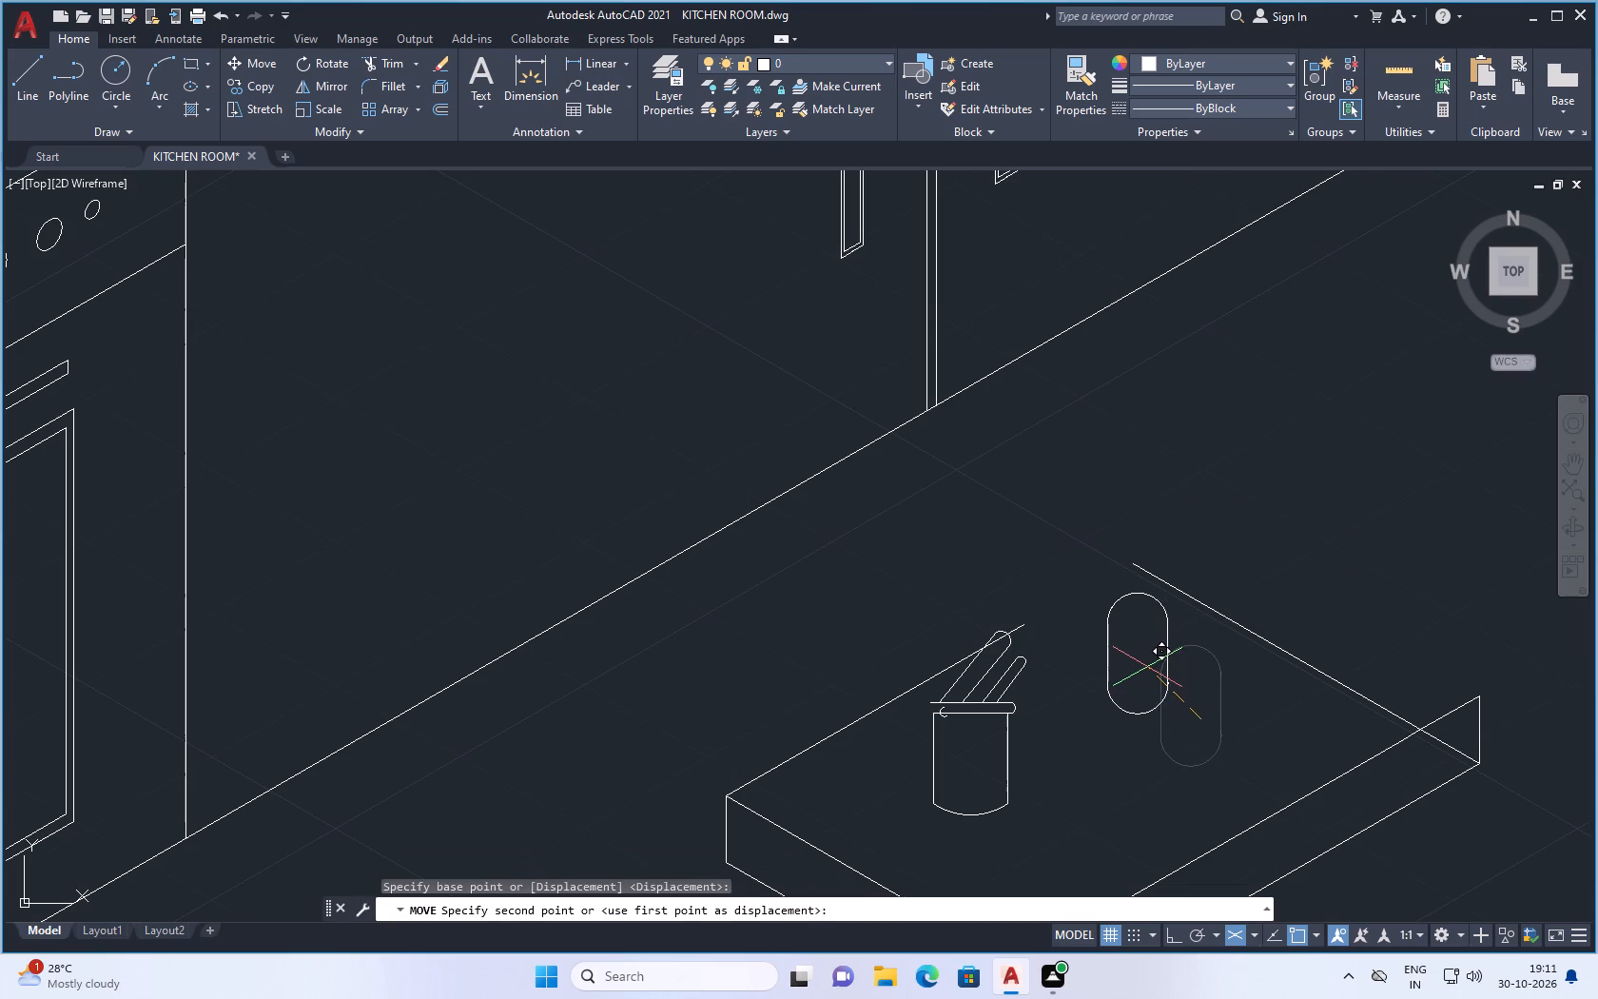
pyautogui.click(1147, 667)
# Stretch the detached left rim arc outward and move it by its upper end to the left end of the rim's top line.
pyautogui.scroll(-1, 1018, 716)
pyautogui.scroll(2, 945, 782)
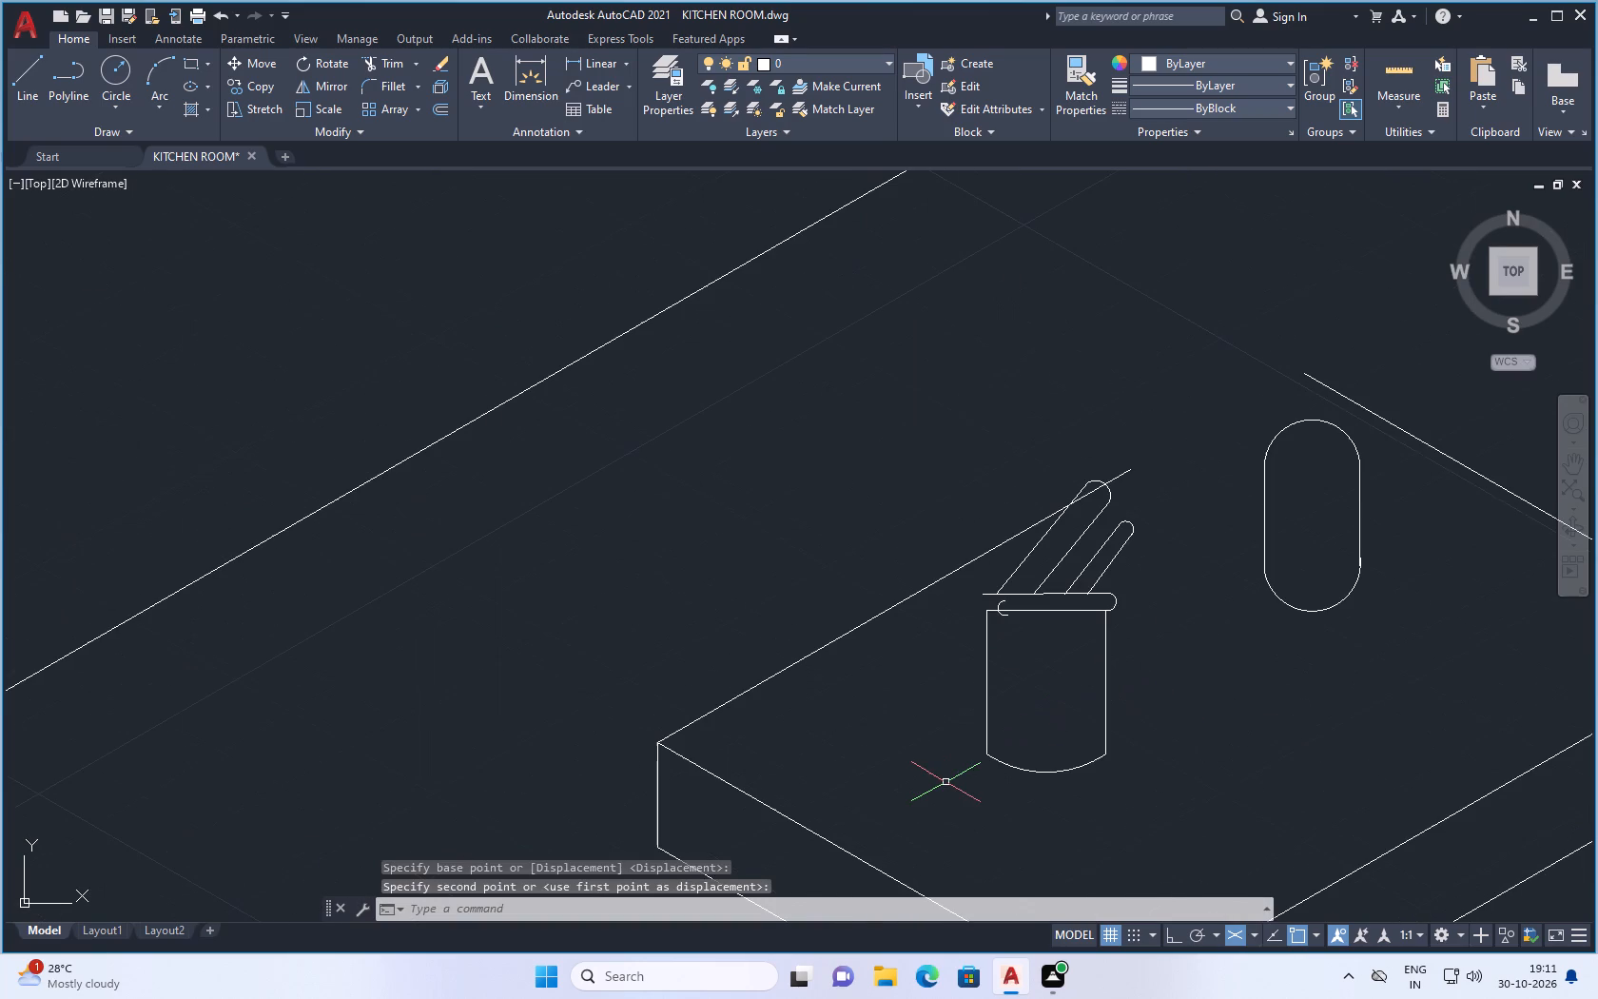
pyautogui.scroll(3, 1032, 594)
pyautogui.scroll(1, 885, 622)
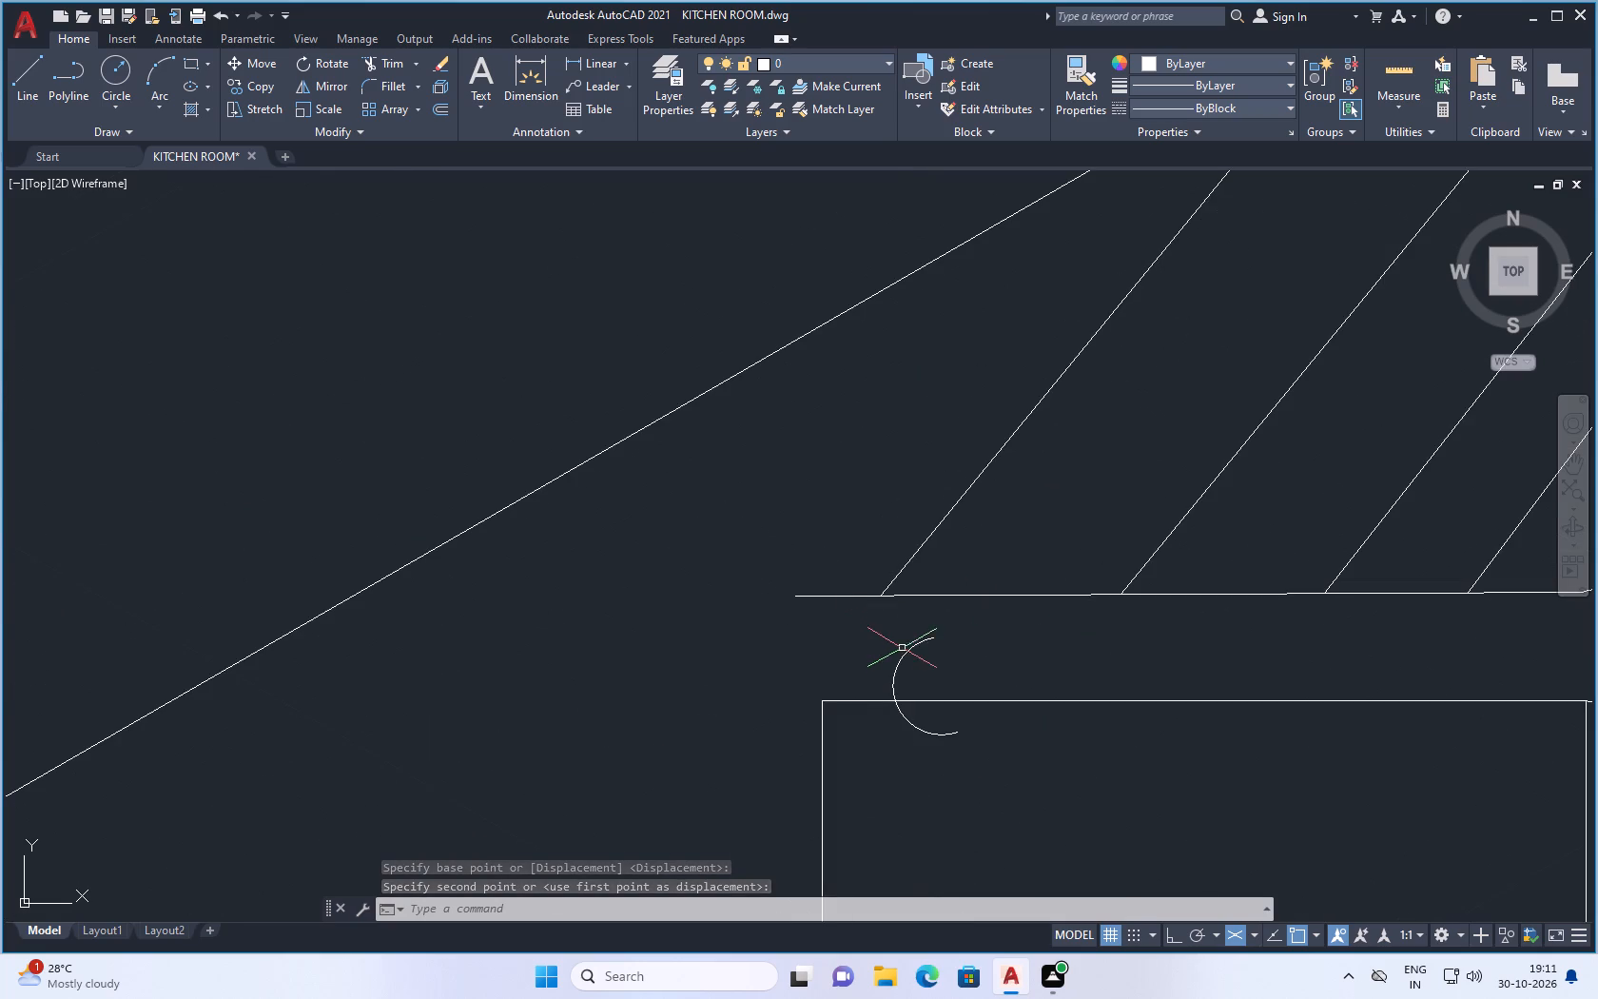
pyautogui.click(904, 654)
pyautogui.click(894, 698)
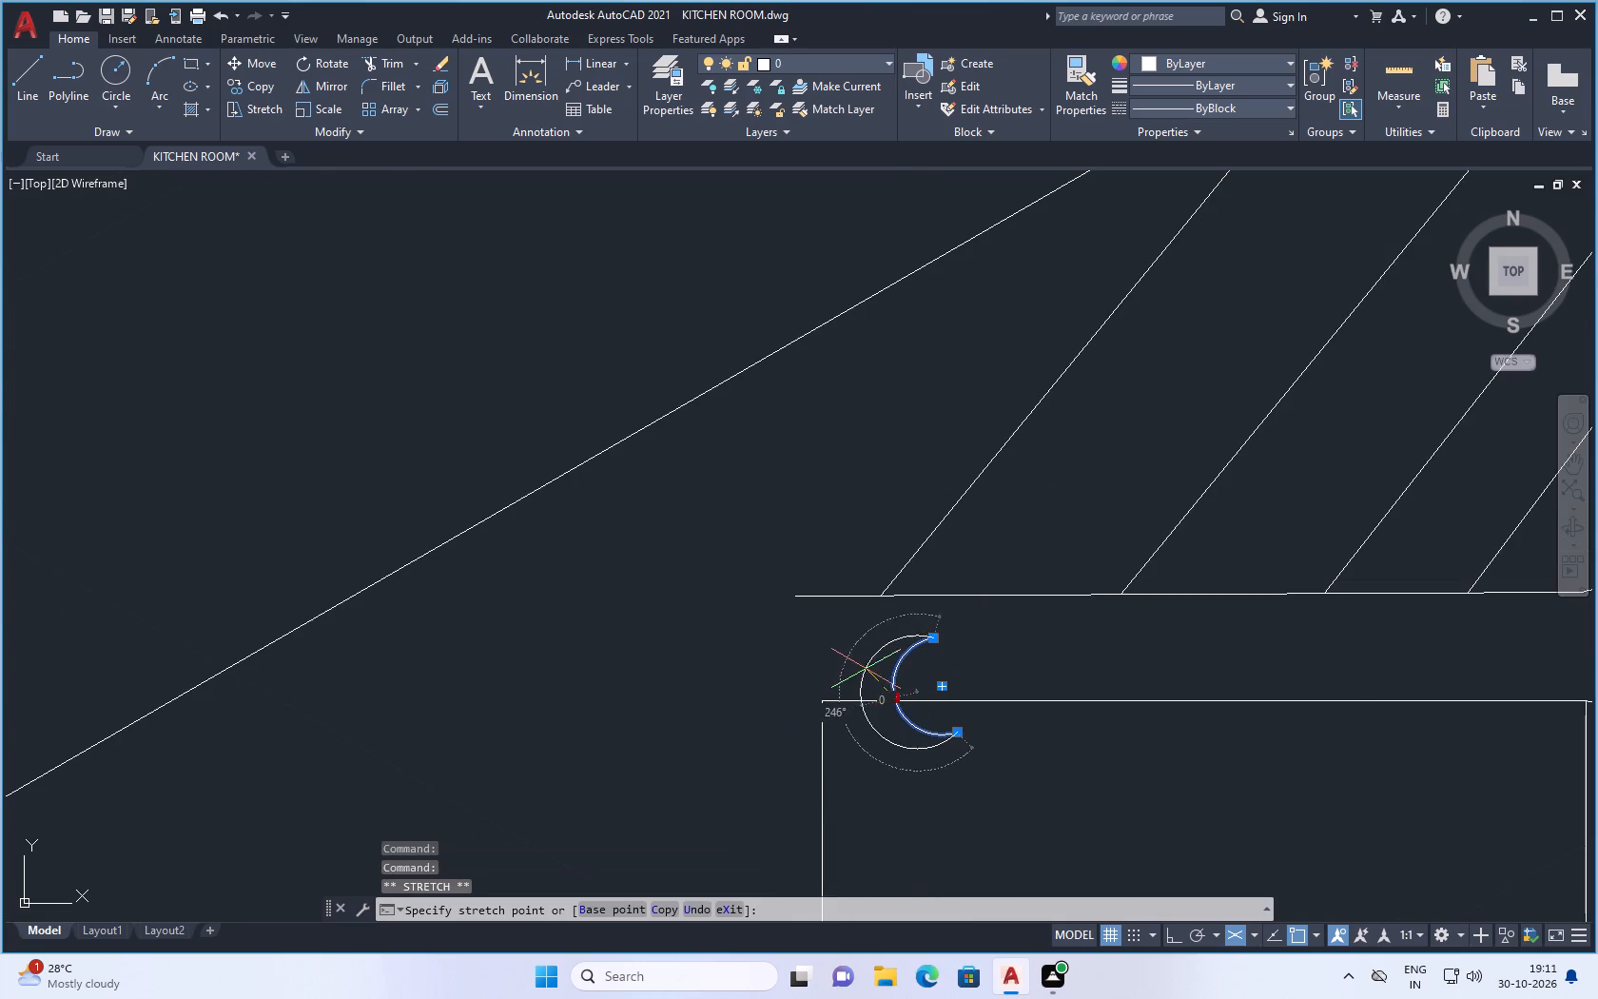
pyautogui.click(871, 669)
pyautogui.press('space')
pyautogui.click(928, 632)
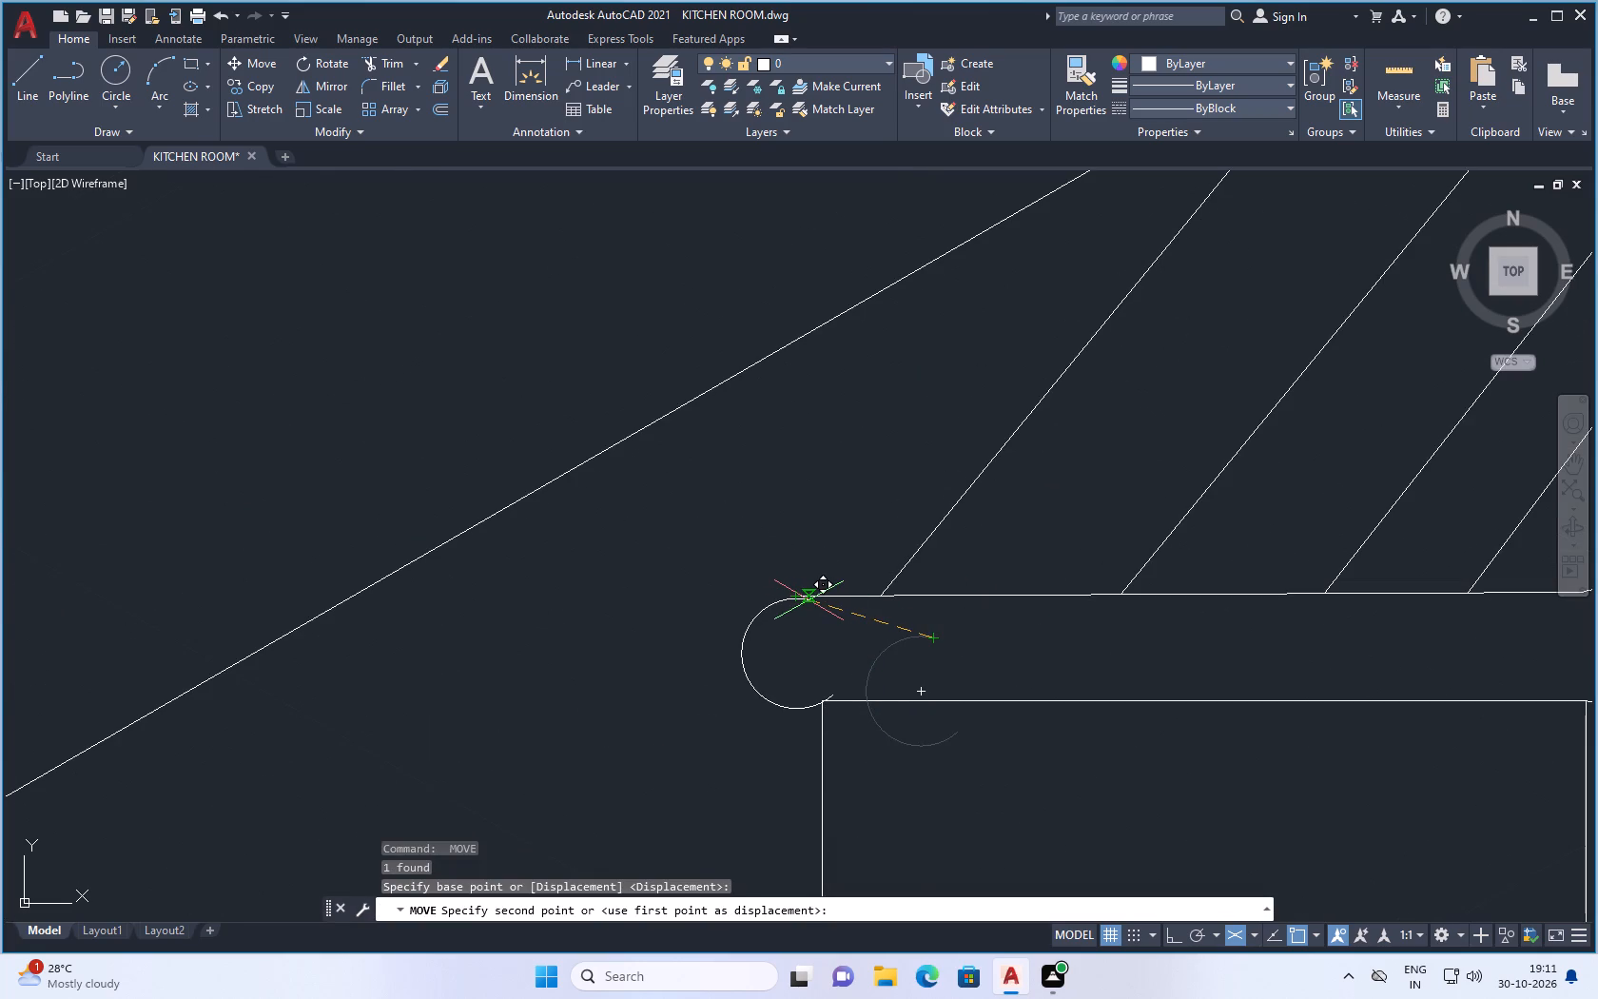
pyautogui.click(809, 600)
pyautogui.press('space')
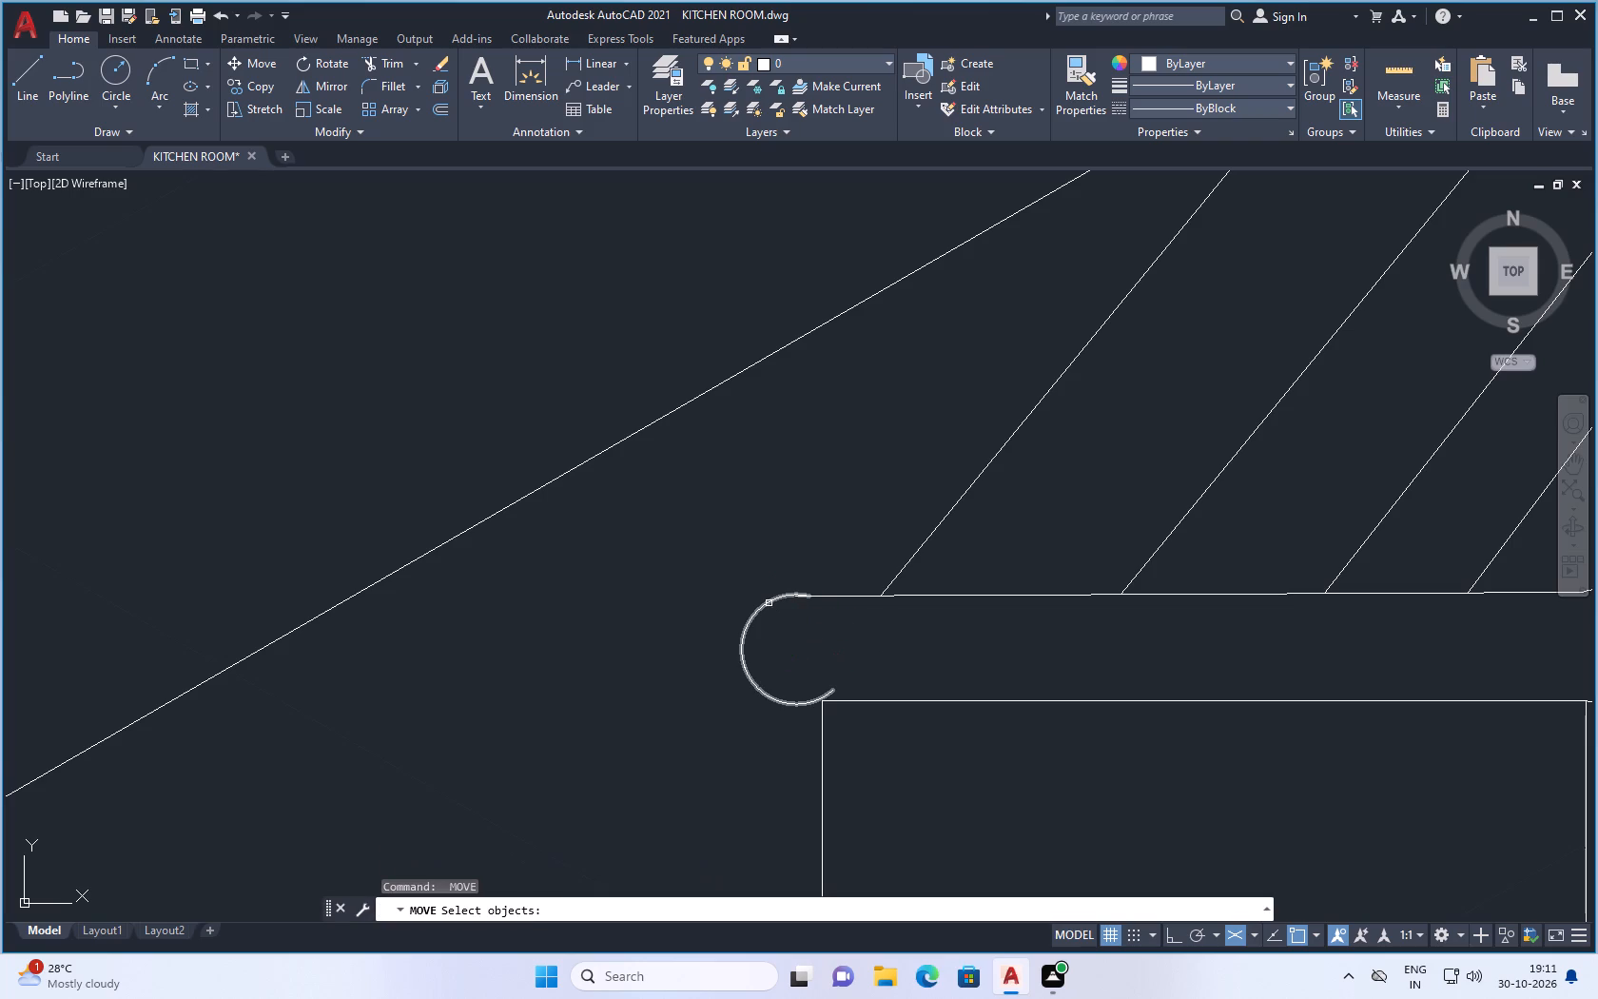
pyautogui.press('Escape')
# Delete the arc at the left end of the container's rim.
pyautogui.moveTo(751, 613); pyautogui.dragTo(753, 637)
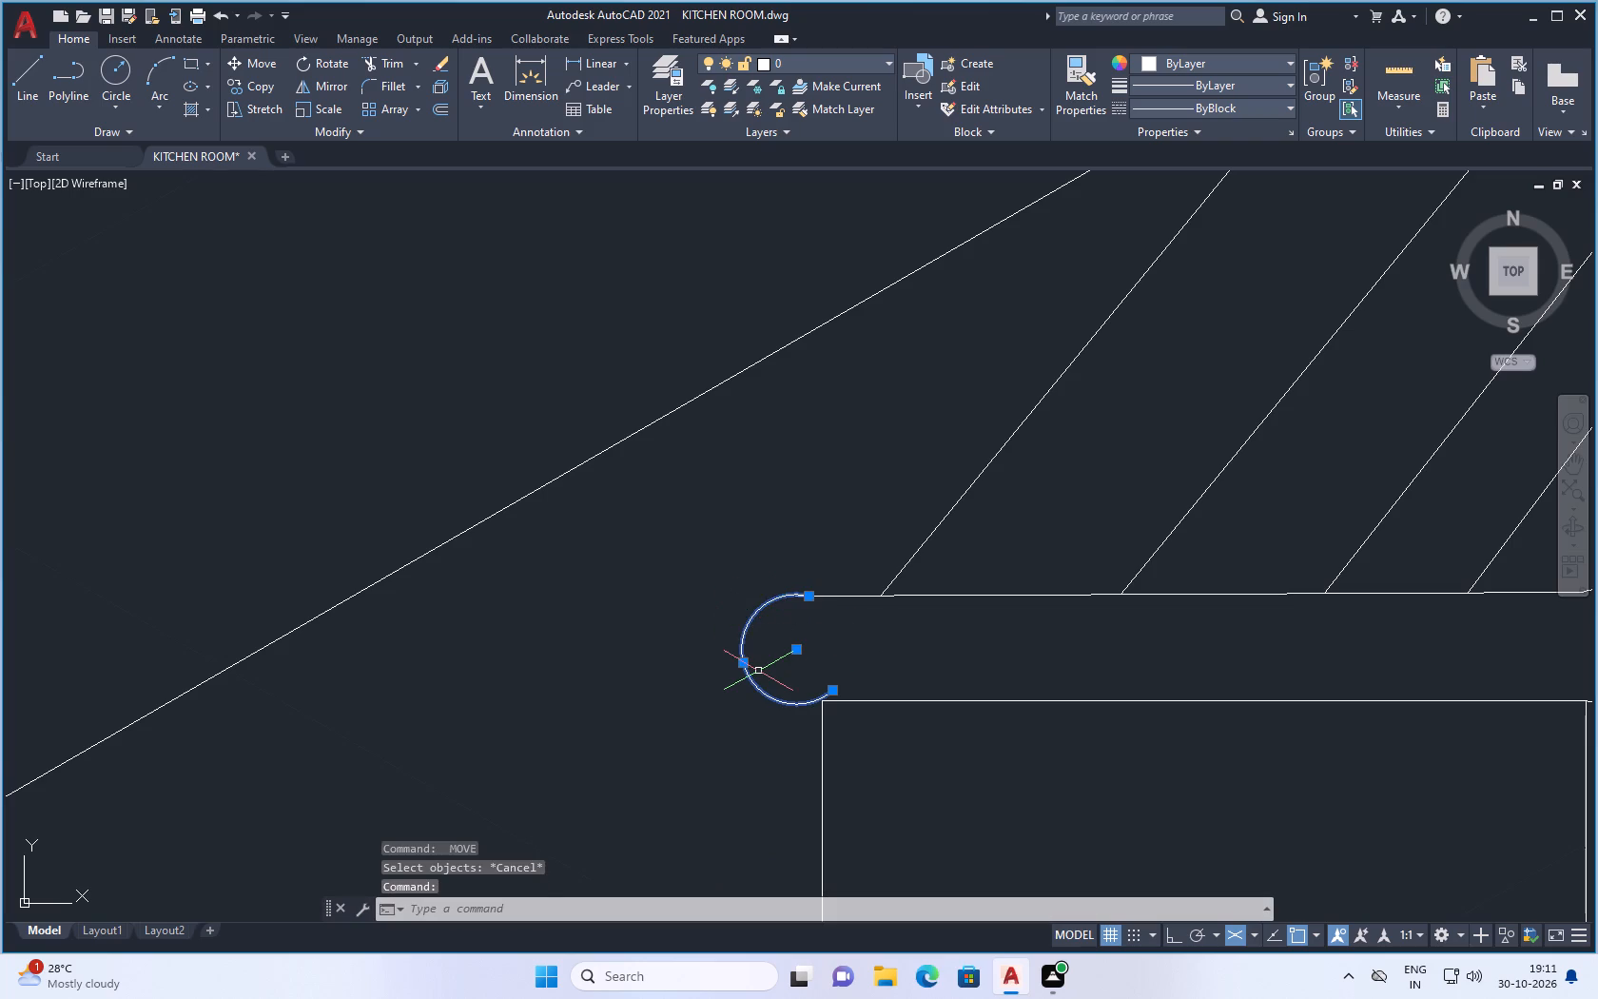
pyautogui.press('Delete')
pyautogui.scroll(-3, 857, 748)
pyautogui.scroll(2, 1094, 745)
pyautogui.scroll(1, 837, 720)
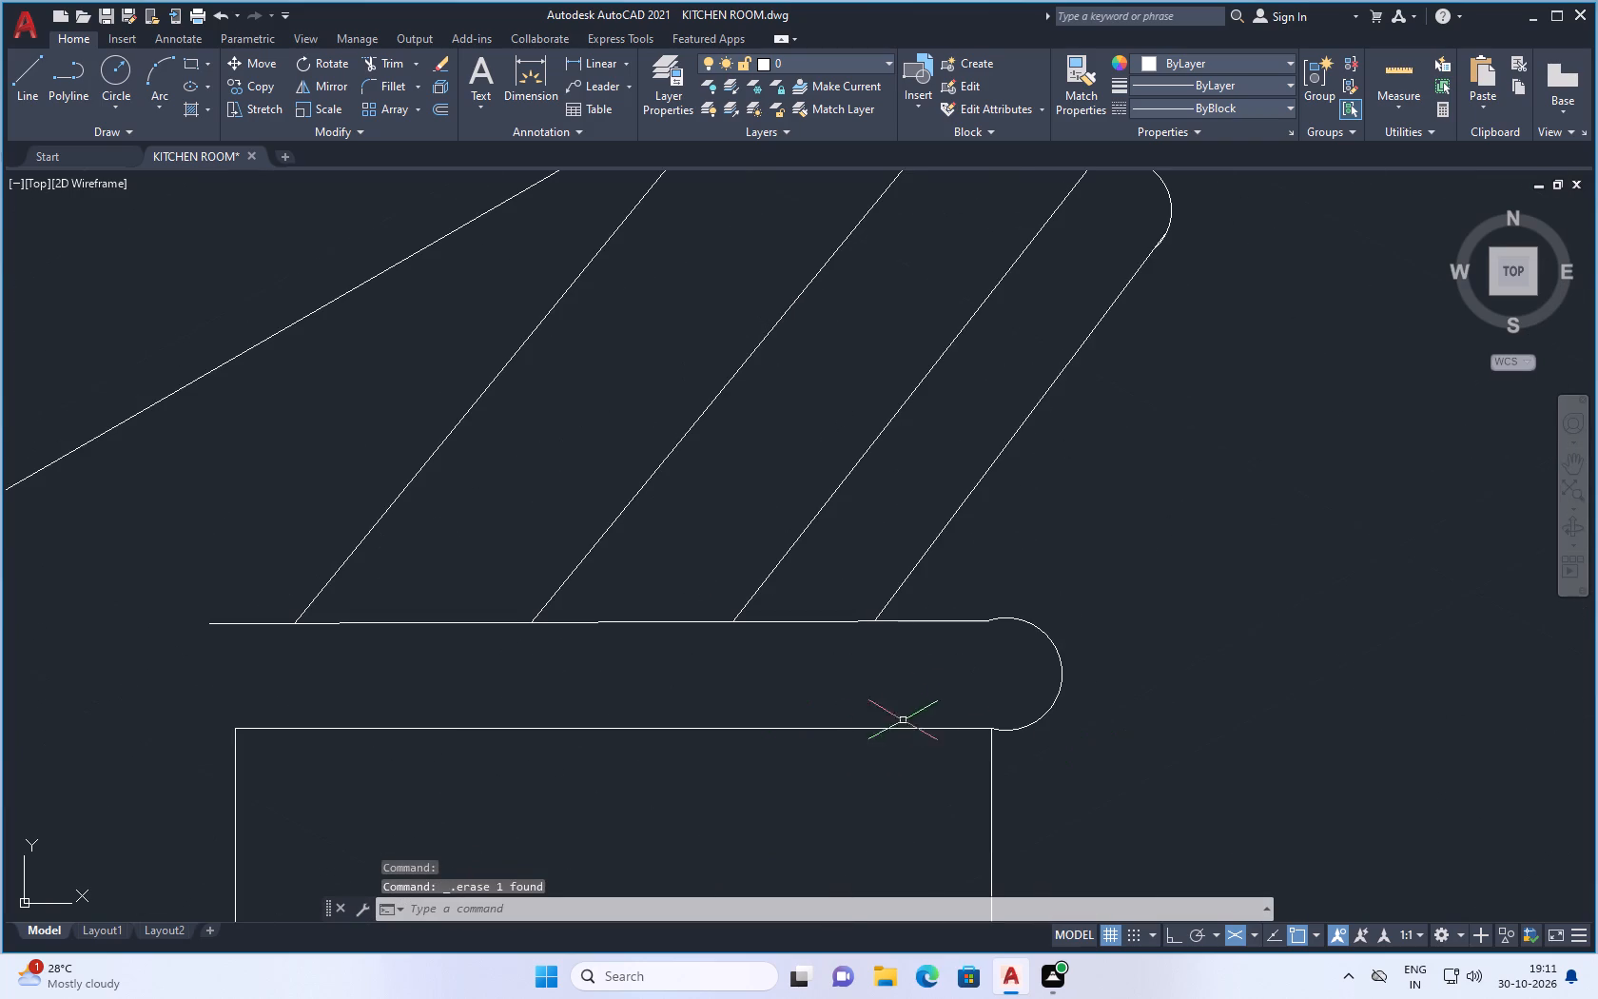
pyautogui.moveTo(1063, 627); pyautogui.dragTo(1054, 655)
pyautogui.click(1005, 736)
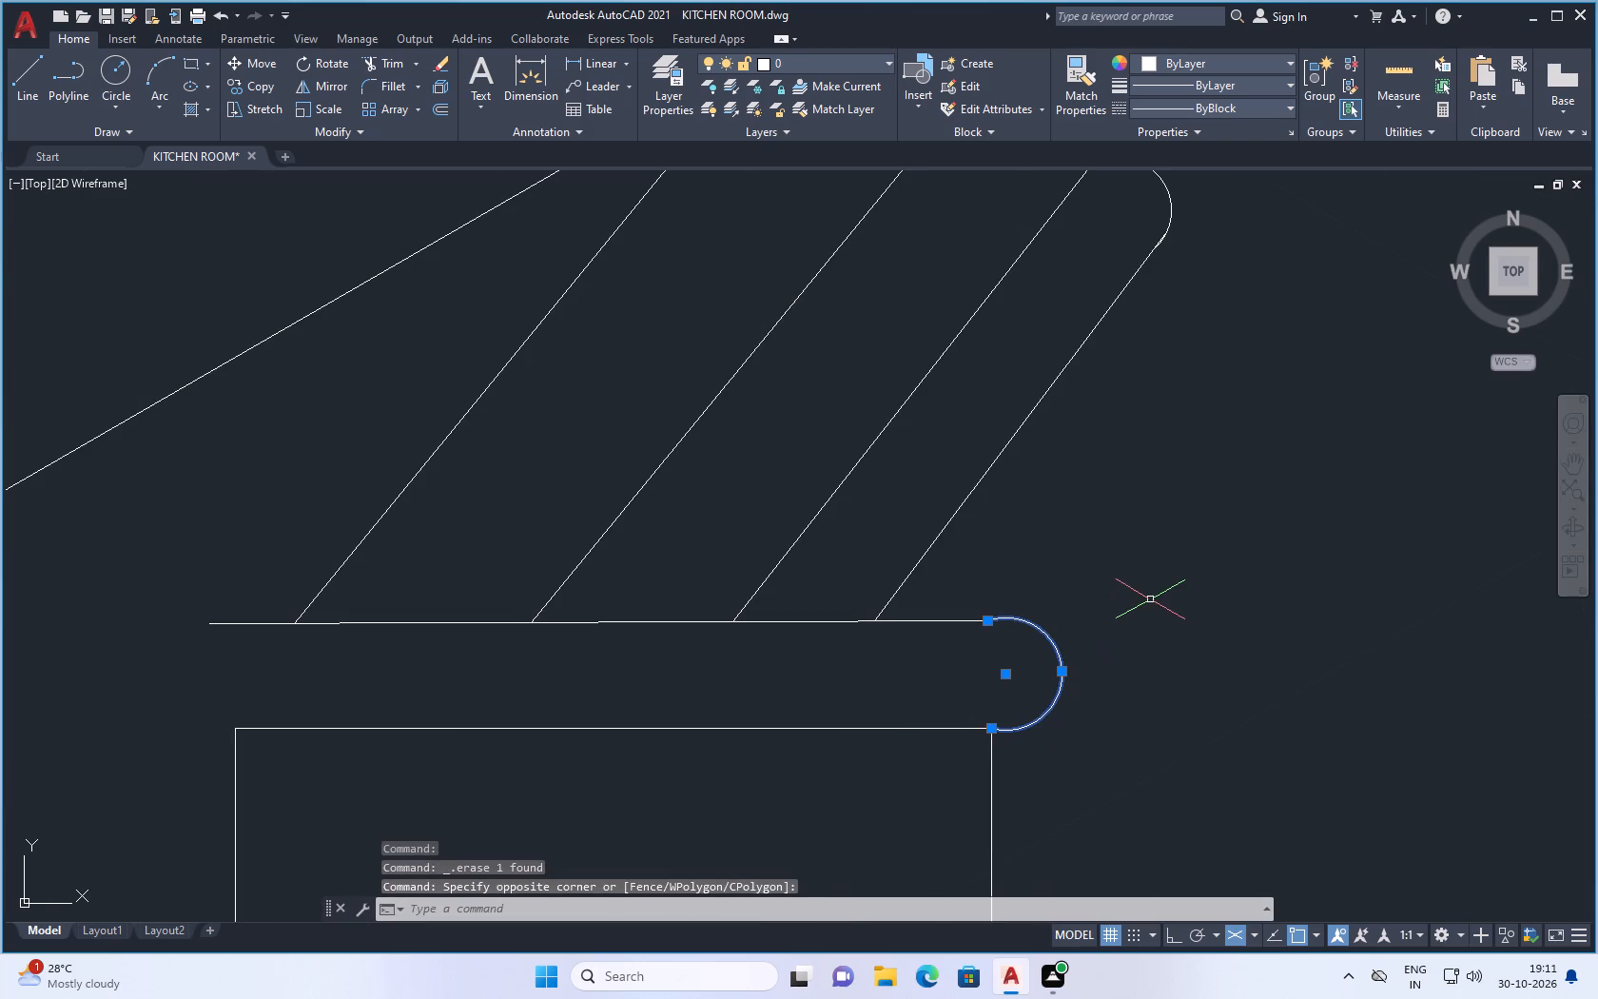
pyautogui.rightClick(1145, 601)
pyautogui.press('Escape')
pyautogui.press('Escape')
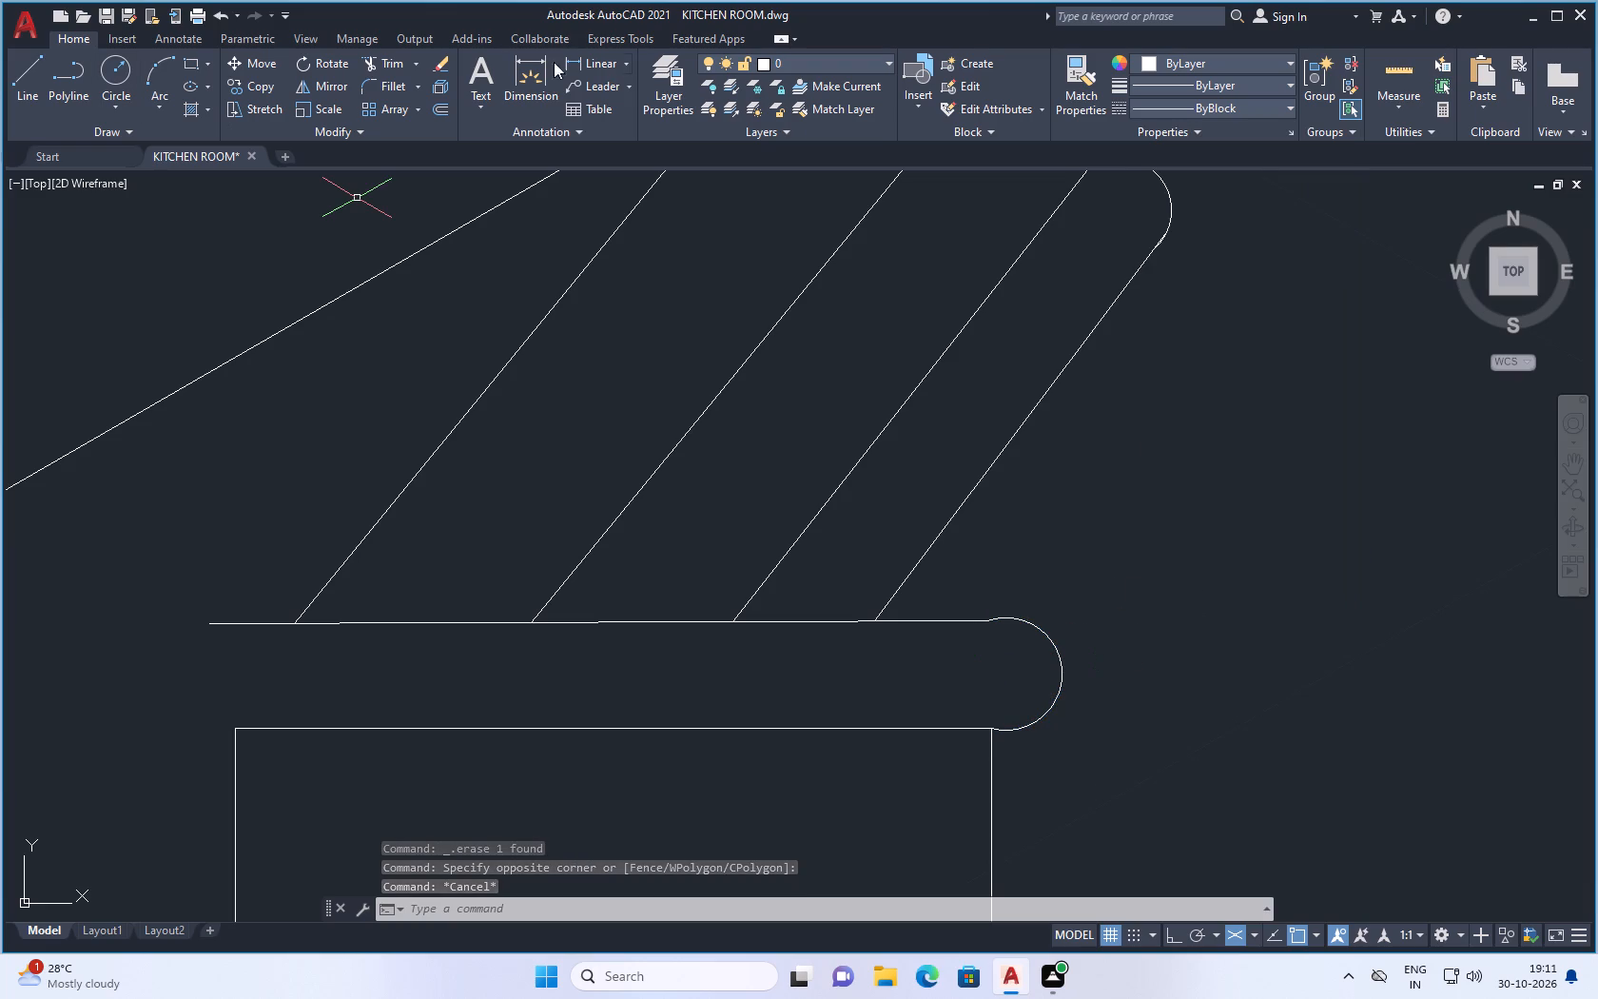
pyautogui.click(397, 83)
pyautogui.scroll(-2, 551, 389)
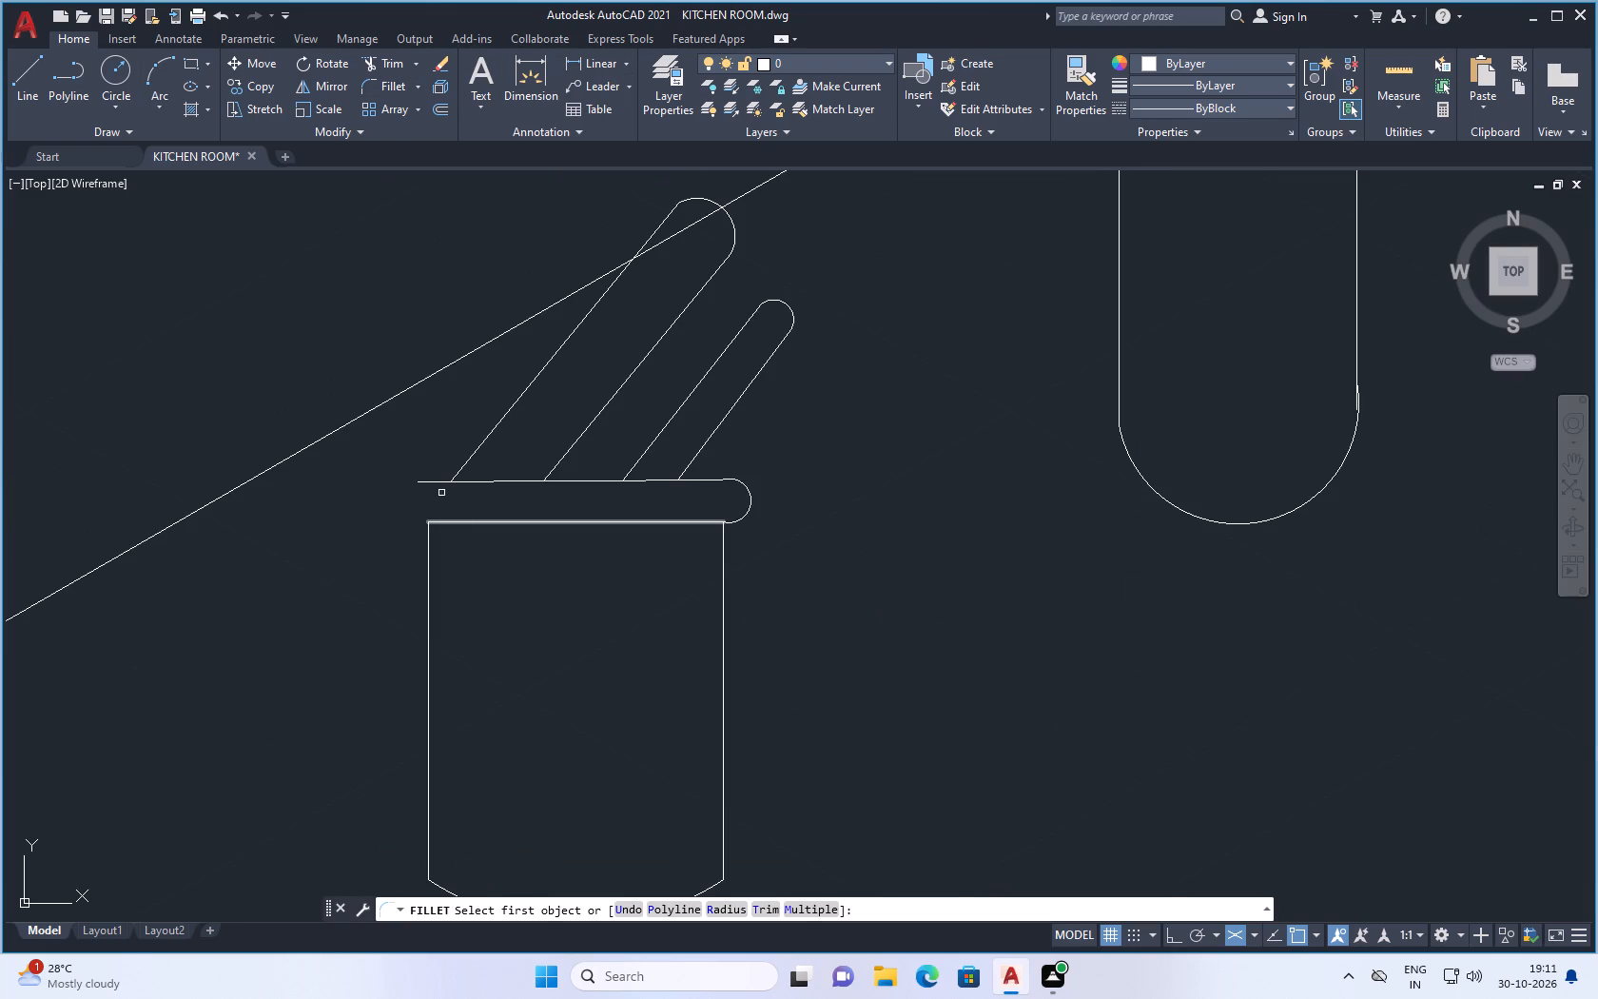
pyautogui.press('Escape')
# Draw a three-point arc closing the rim's left end, from the container body's upper left corner to the rim's top line.
pyautogui.click(159, 63)
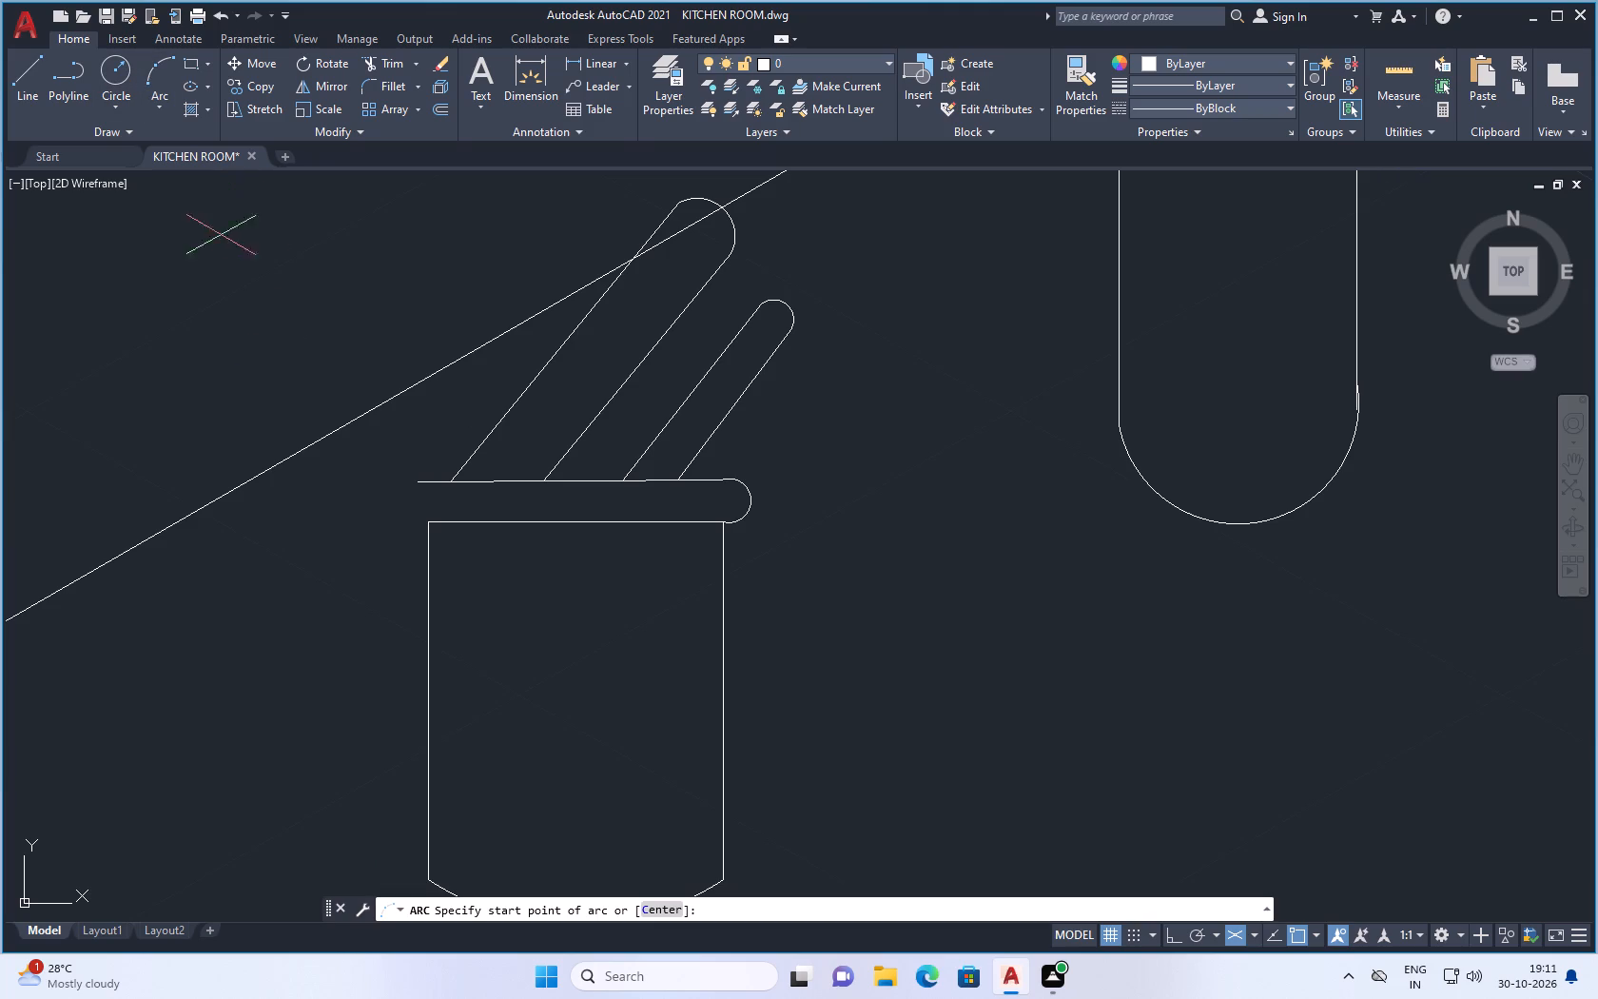
pyautogui.scroll(2, 418, 524)
pyautogui.click(441, 518)
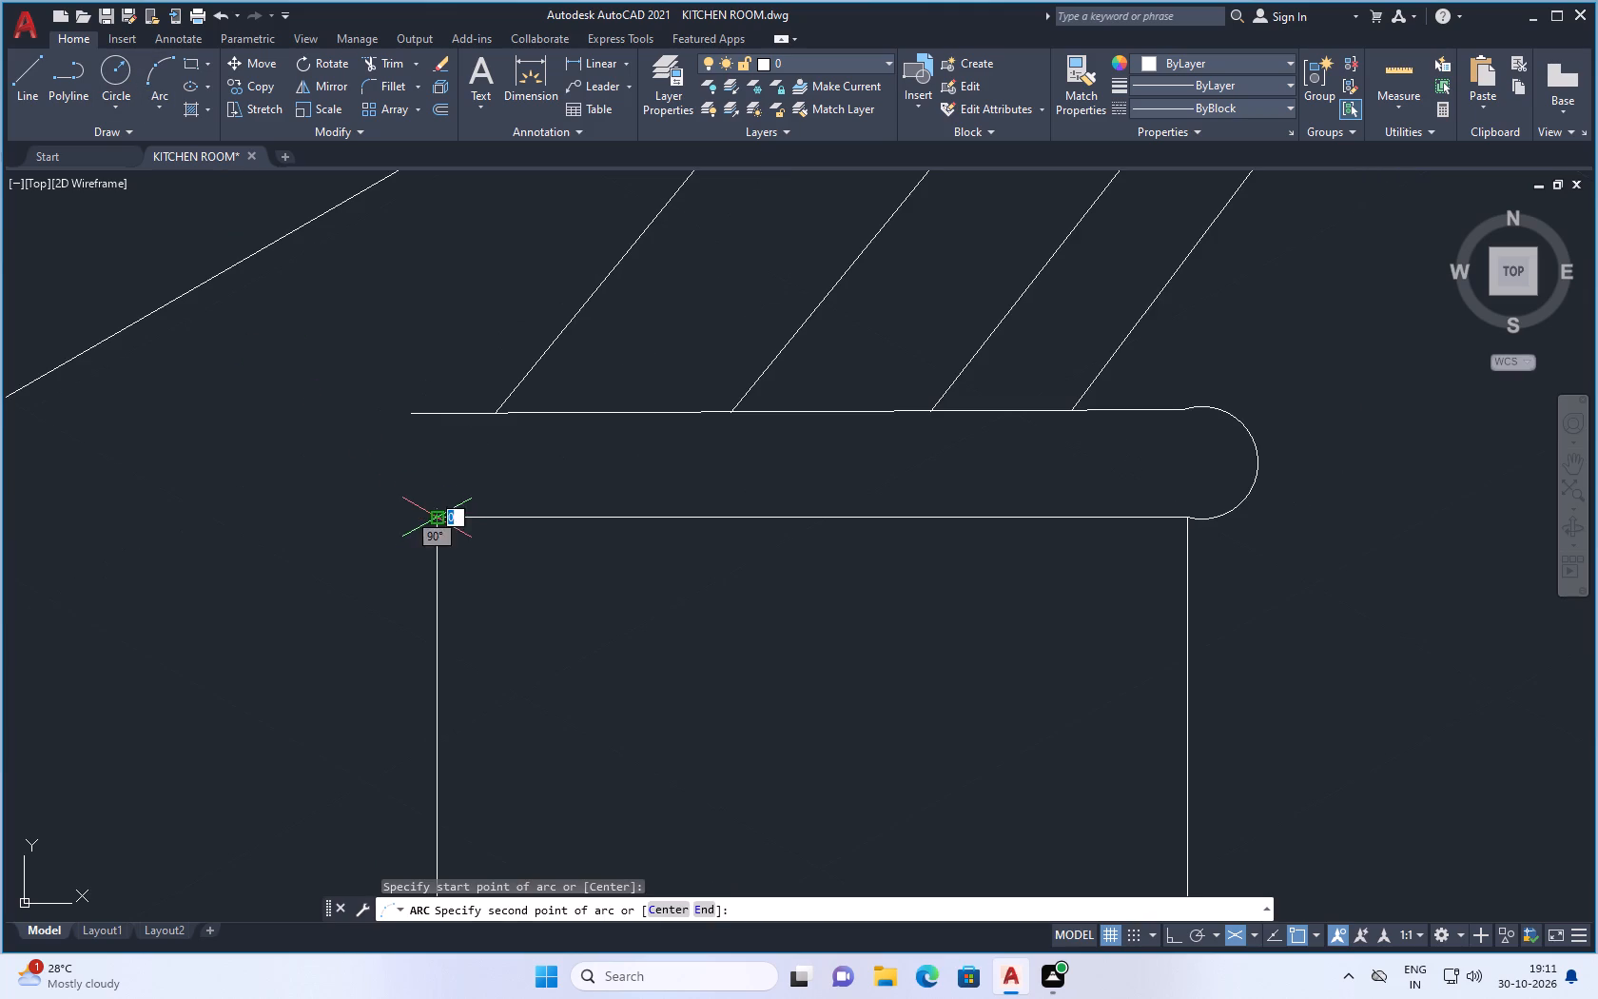
pyautogui.click(441, 410)
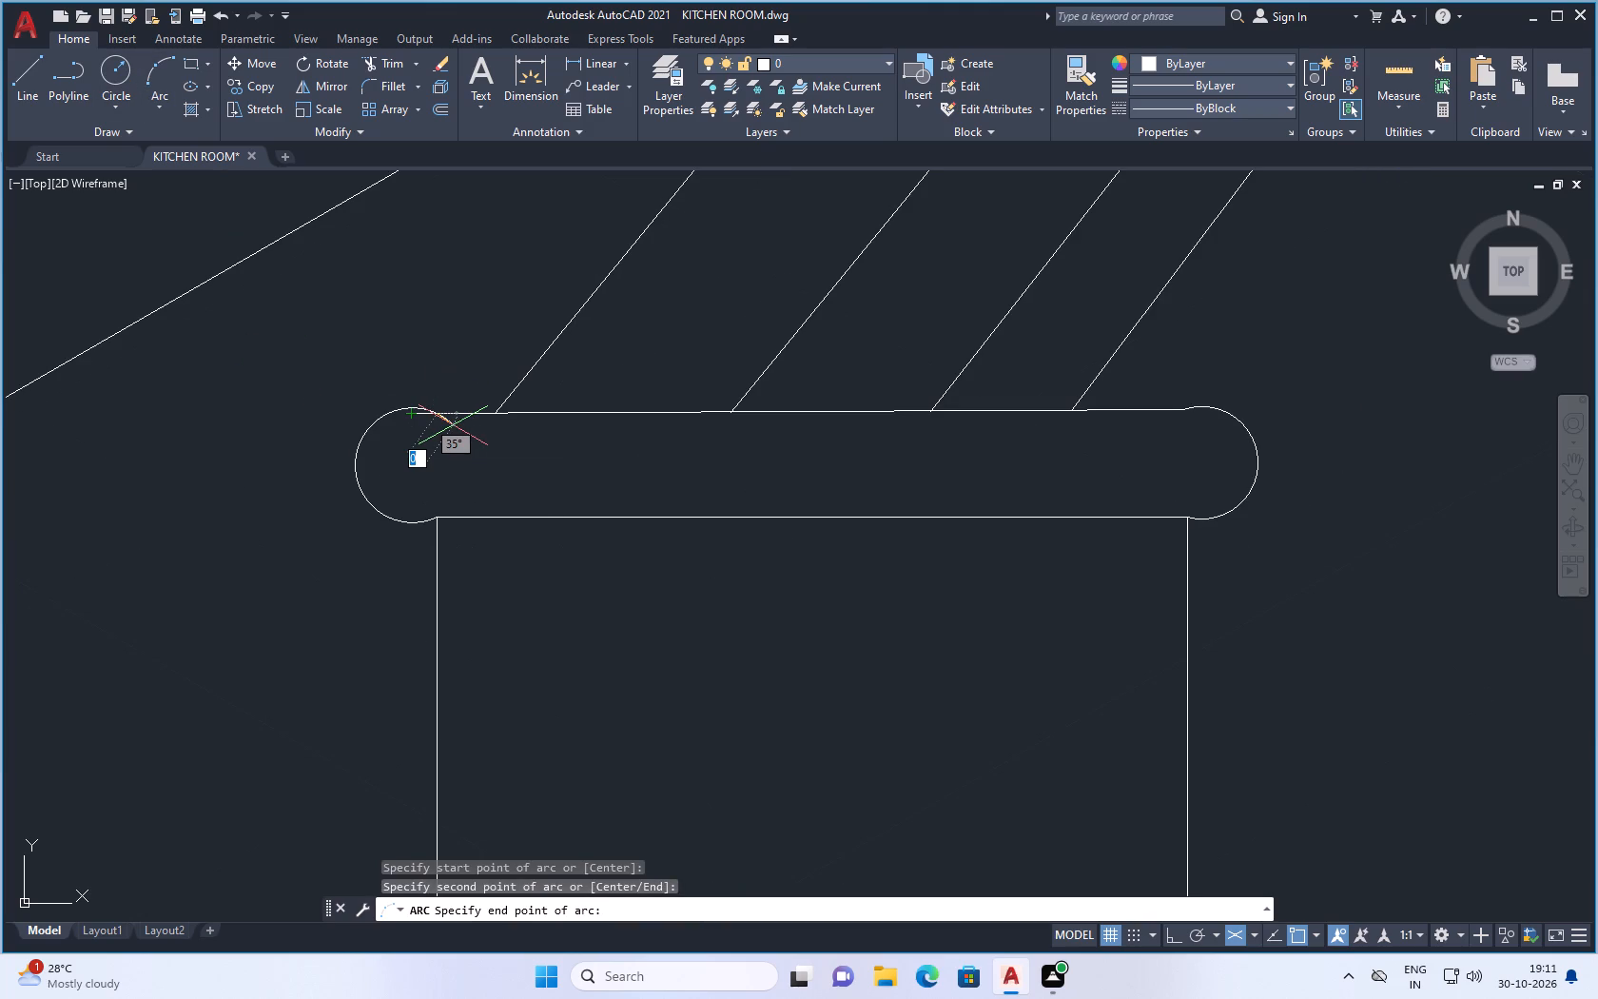
pyautogui.click(457, 422)
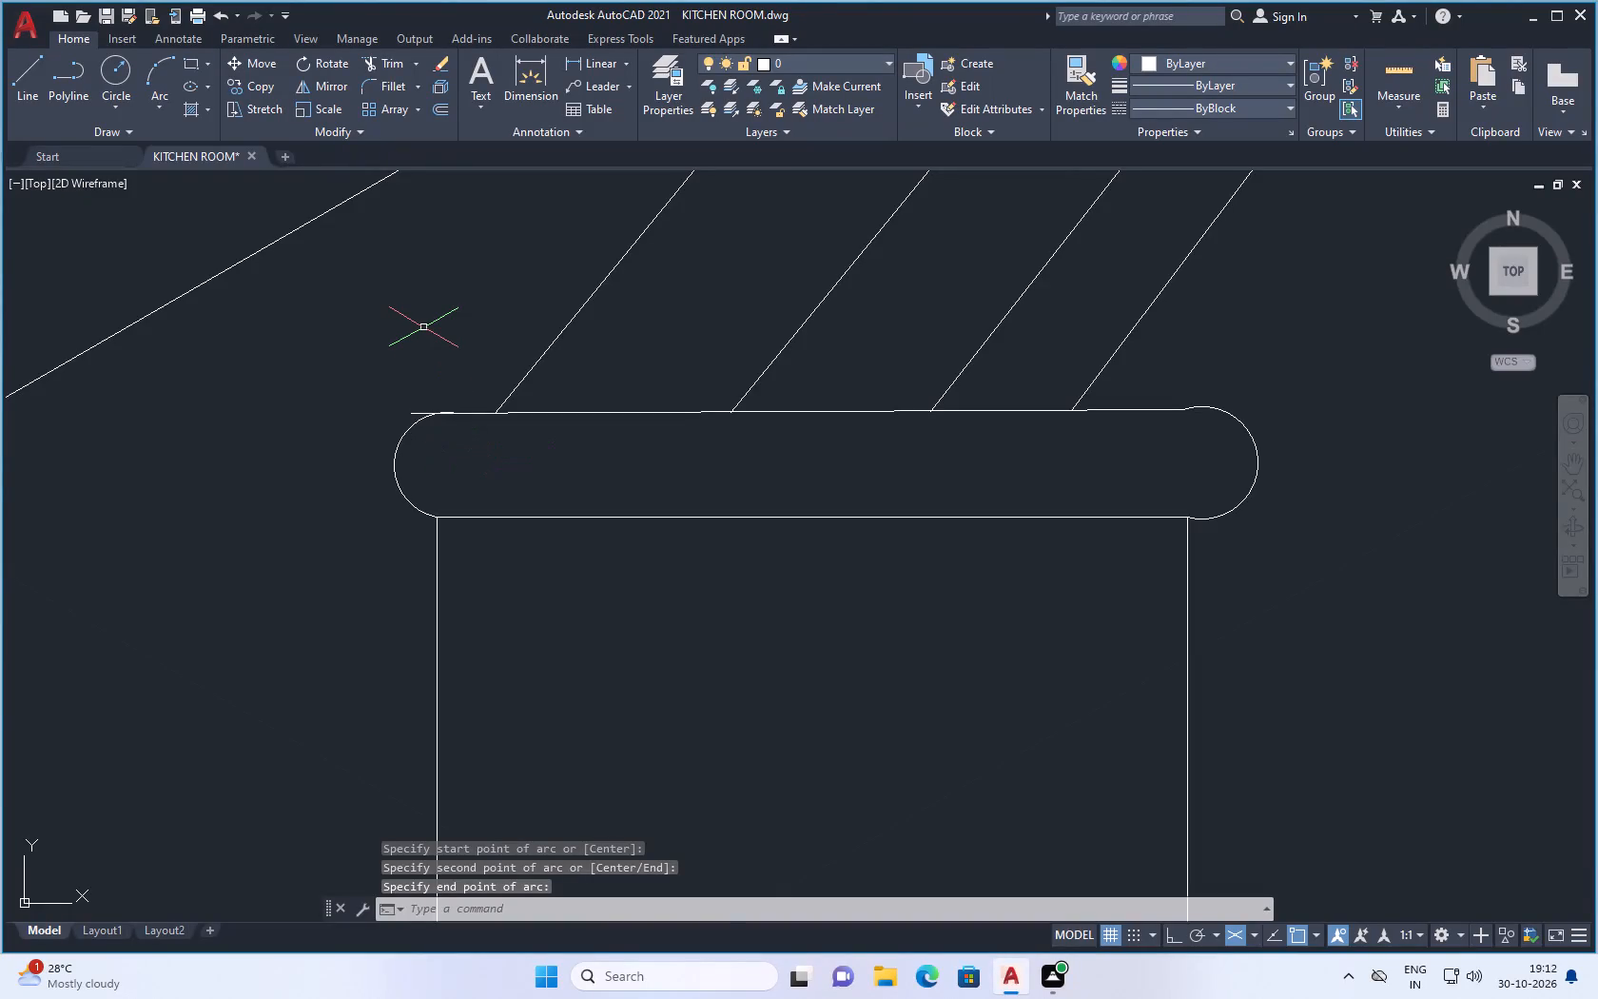
# Trim the piece of the rim's top line that overhangs the new left arc.
pyautogui.write('tr')
pyautogui.press('Return')
pyautogui.scroll(2, 405, 414)
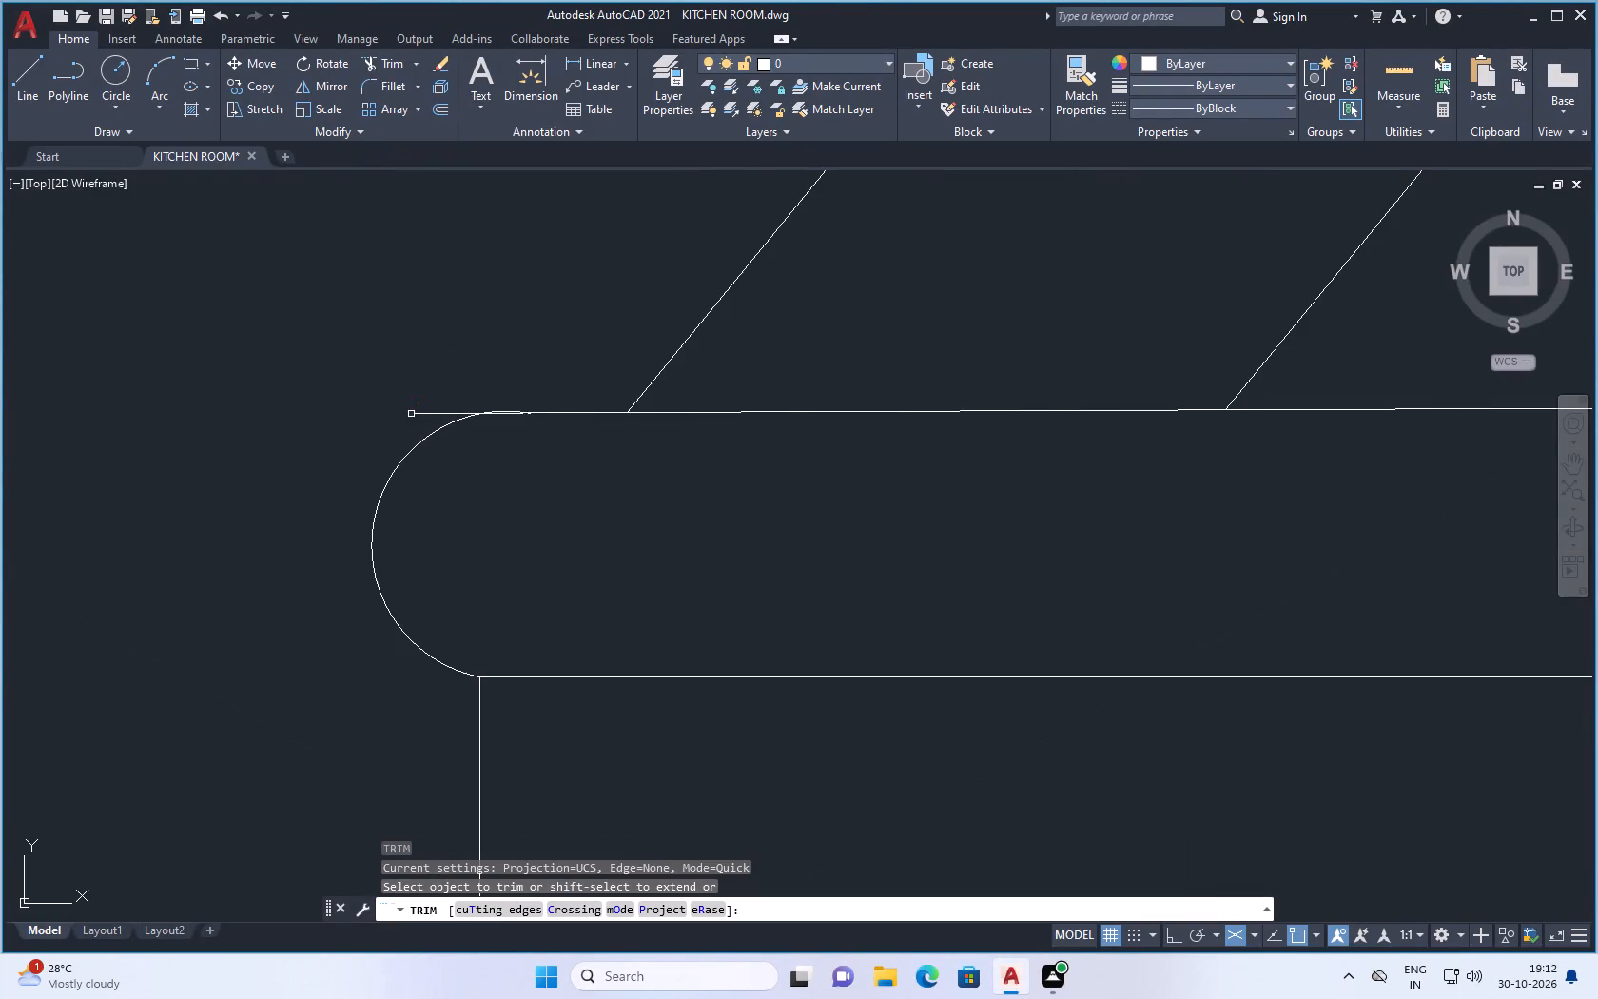
pyautogui.click(419, 416)
pyautogui.scroll(-3, 453, 362)
pyautogui.press('Escape')
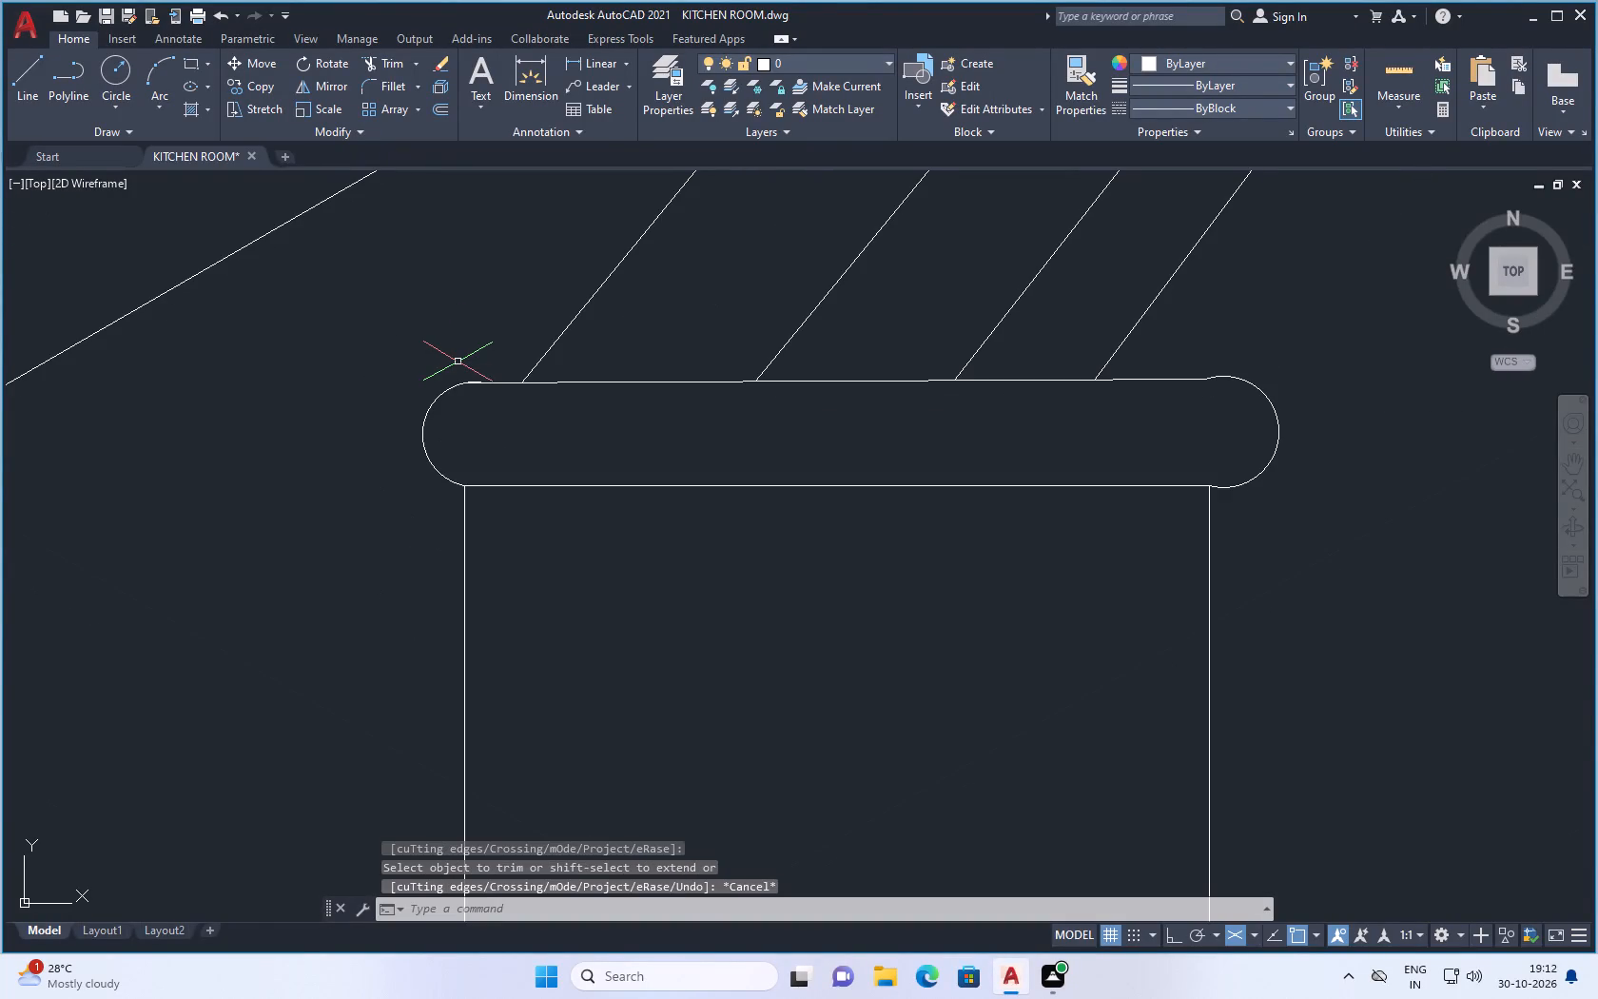
# Save the drawing.
pyautogui.hotkey('ctrl', 's')
# Delete the long upper edge along the front right side of the box-like object.
pyautogui.scroll(-3, 470, 384)
pyautogui.scroll(-2, 534, 464)
pyautogui.scroll(2, 535, 364)
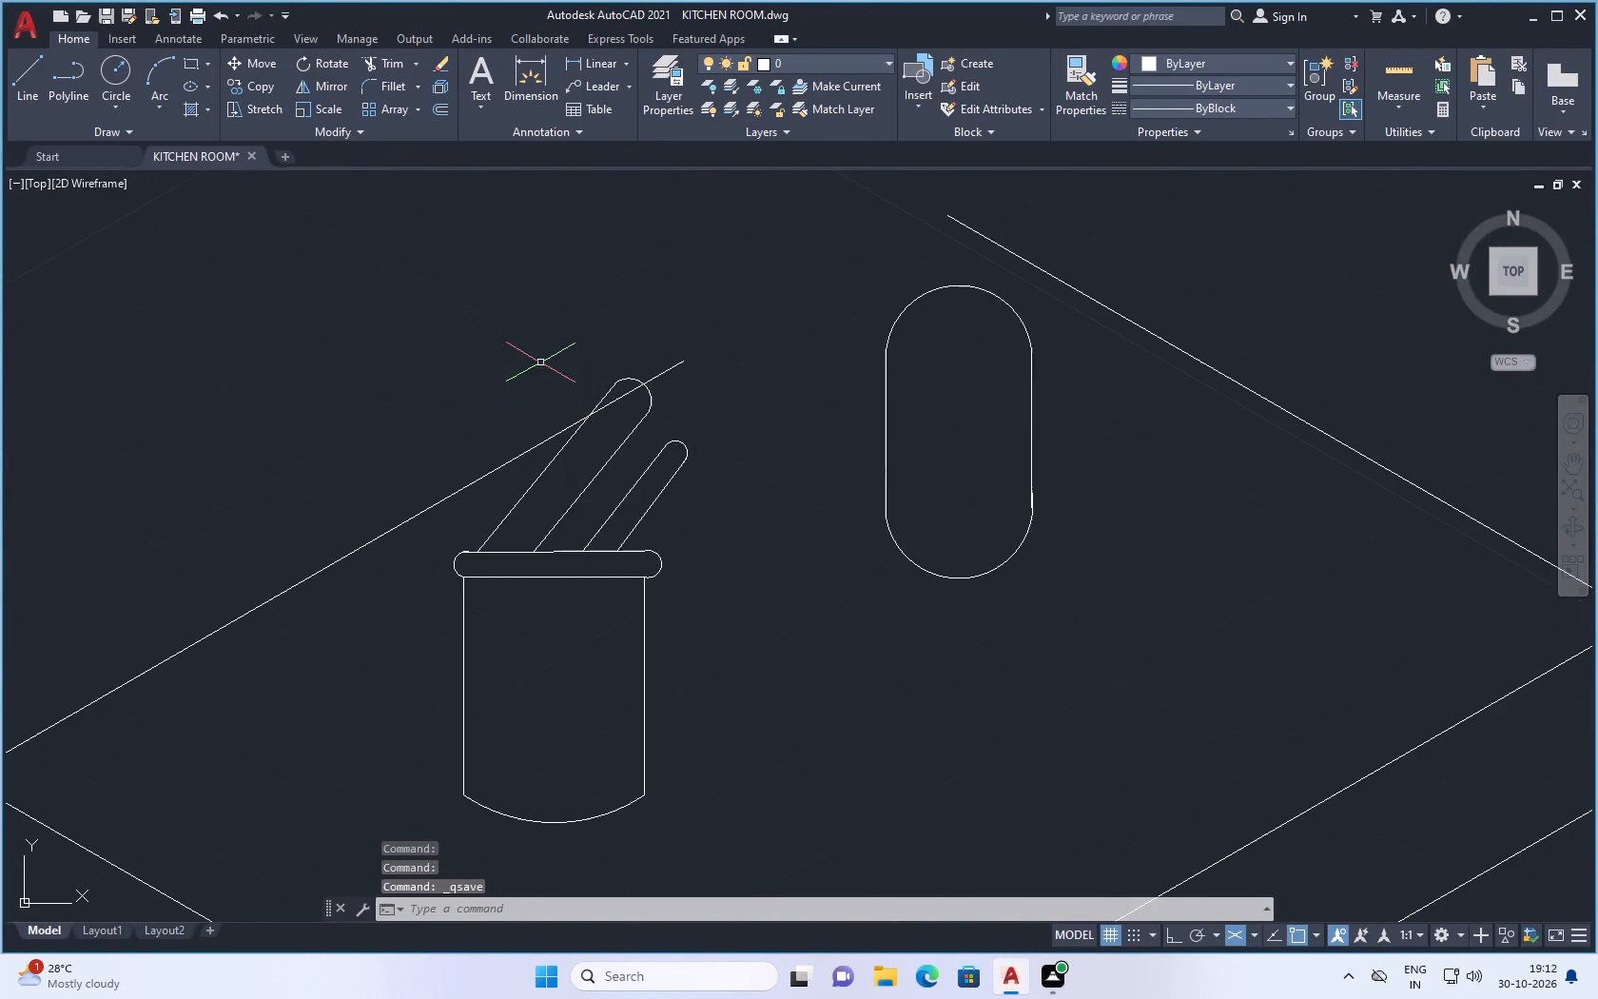
pyautogui.scroll(-2, 577, 407)
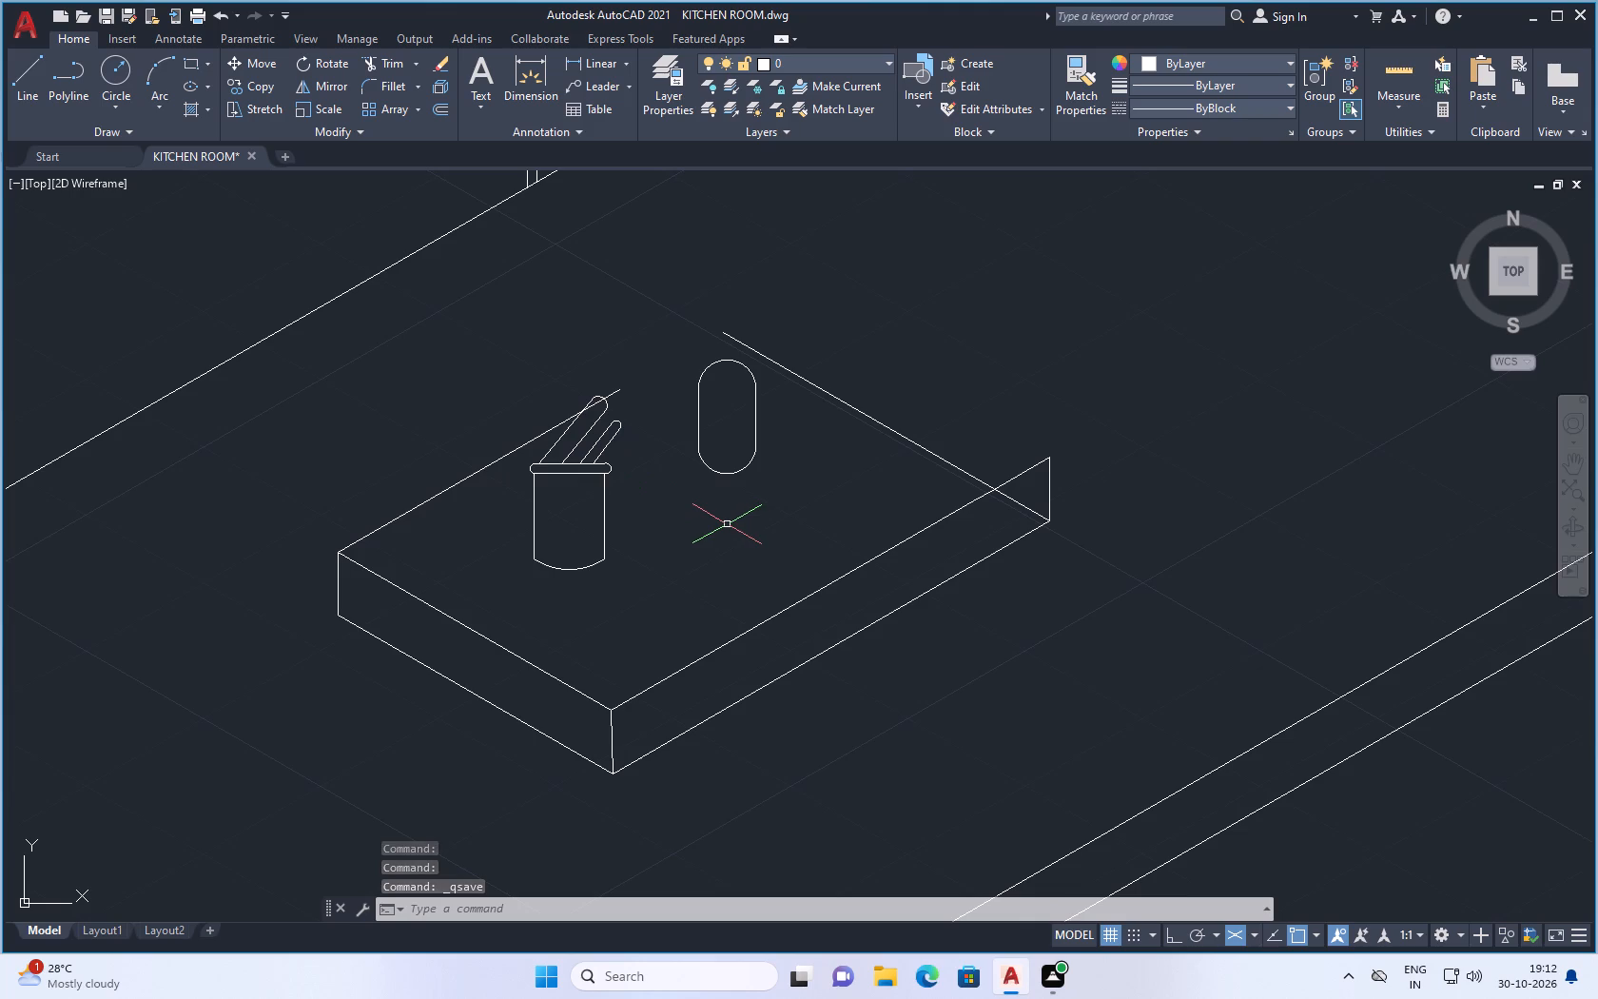
pyautogui.click(770, 623)
pyautogui.press('Delete')
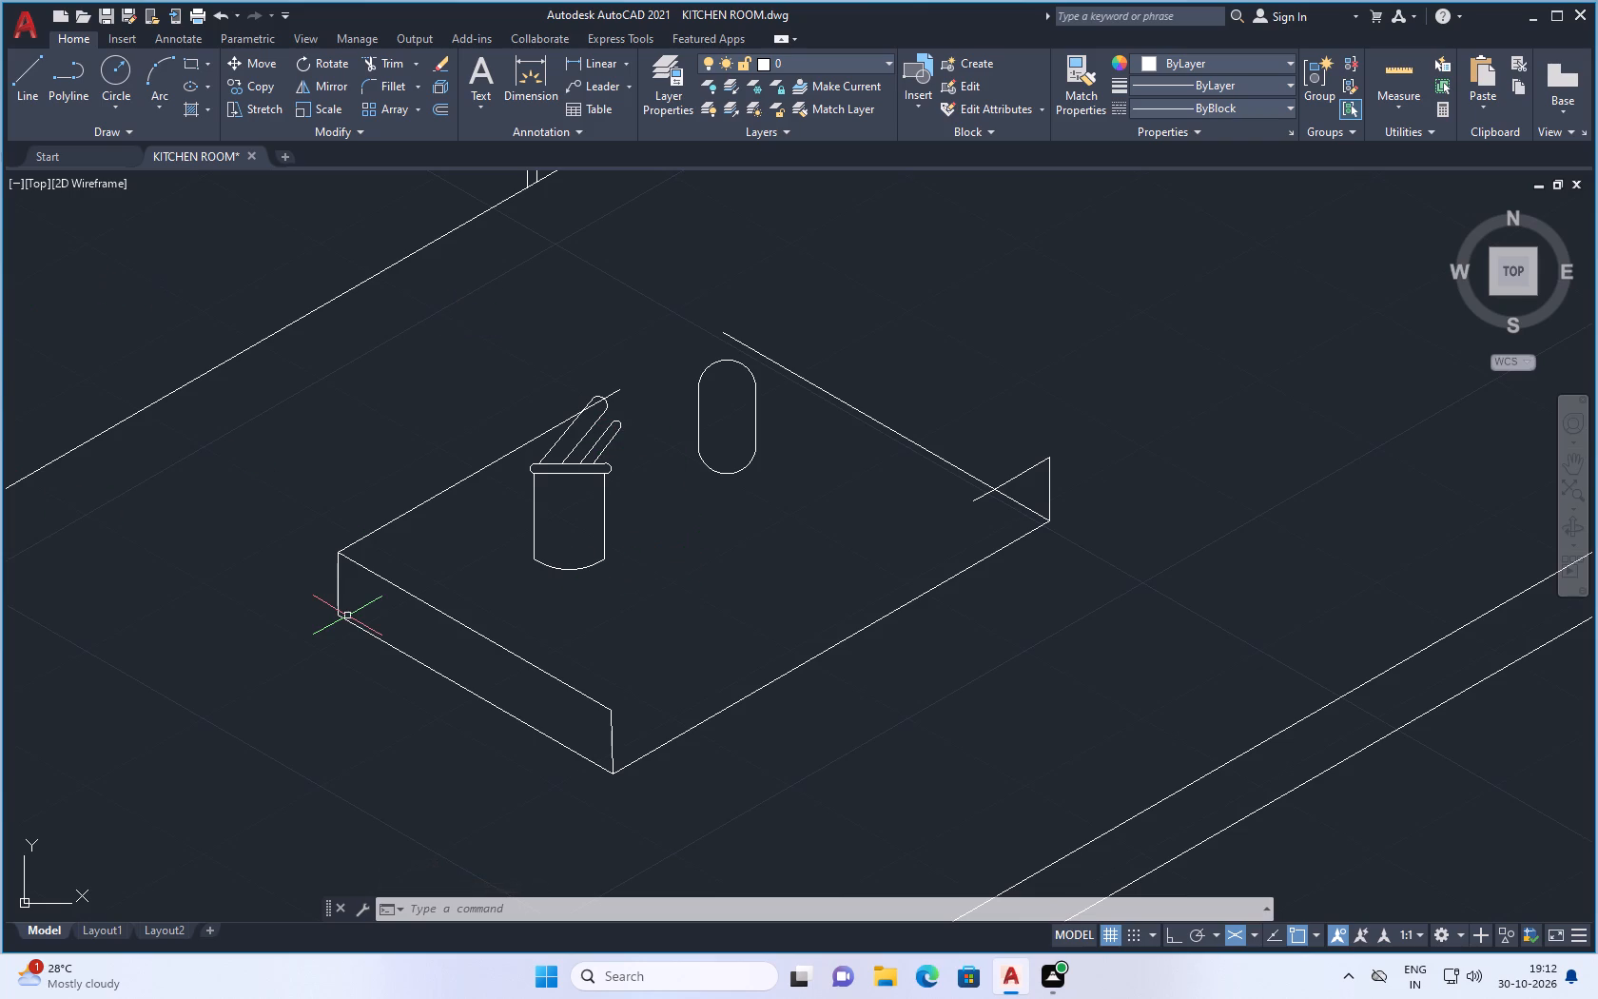
# Draw a fit-point spline from the box's front left top edge, past the bottoms of the container and round-ended object, to just beyond the back right edge.
pyautogui.write('sp')
pyautogui.click(450, 723)
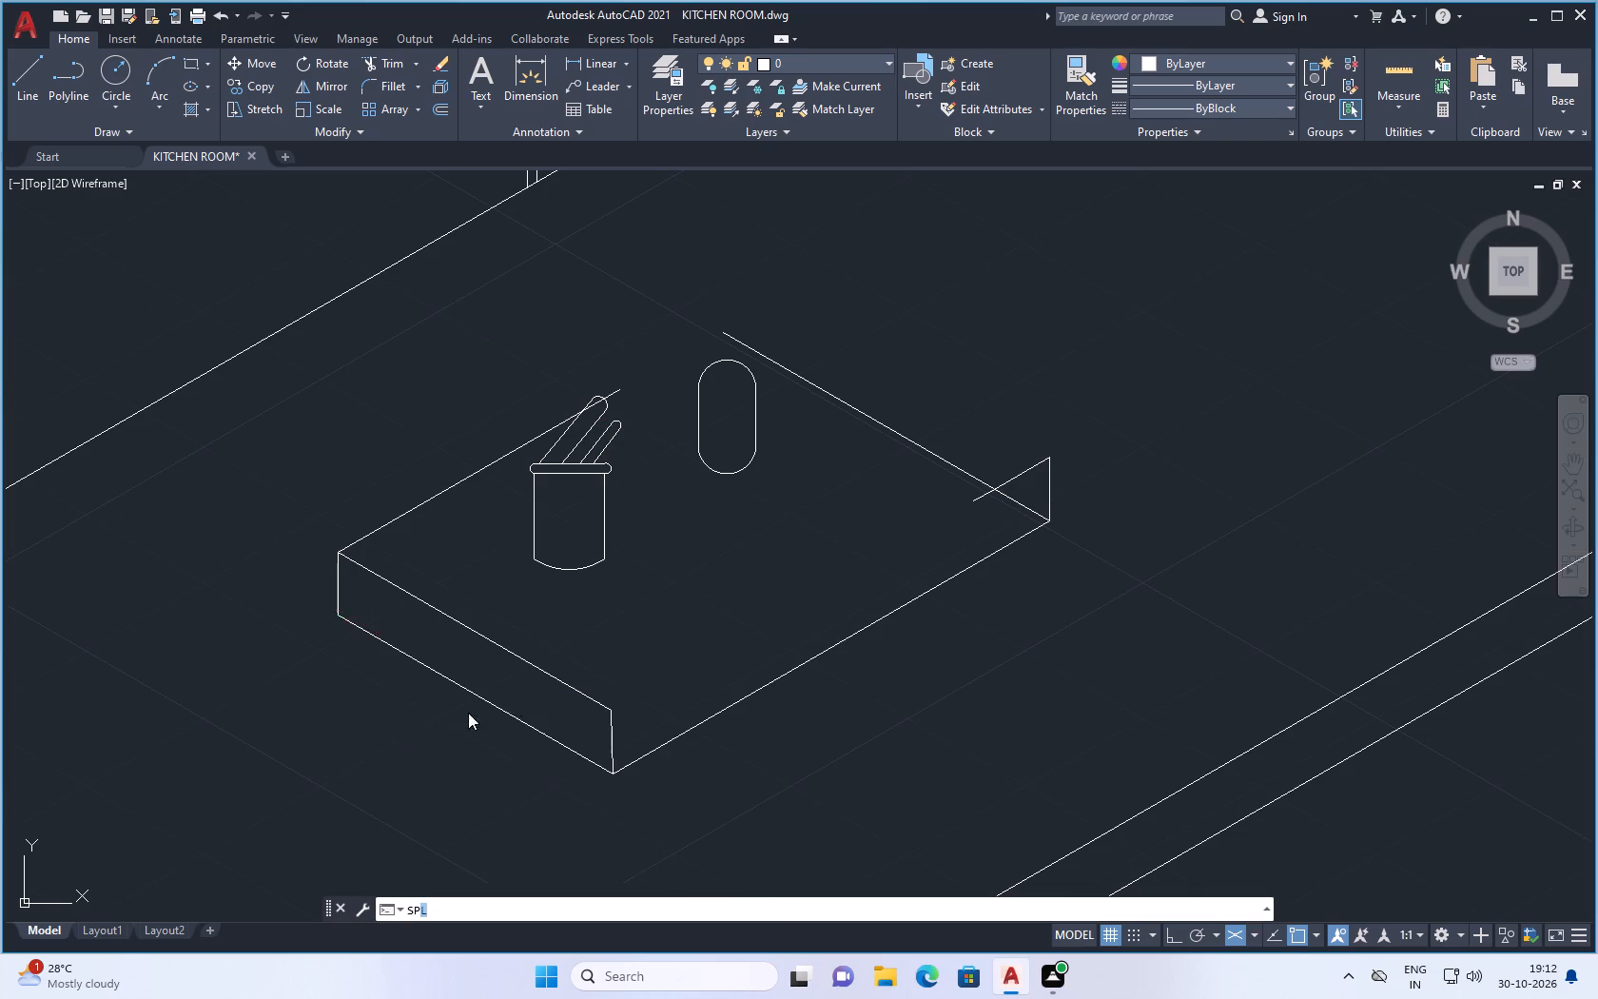
pyautogui.click(534, 664)
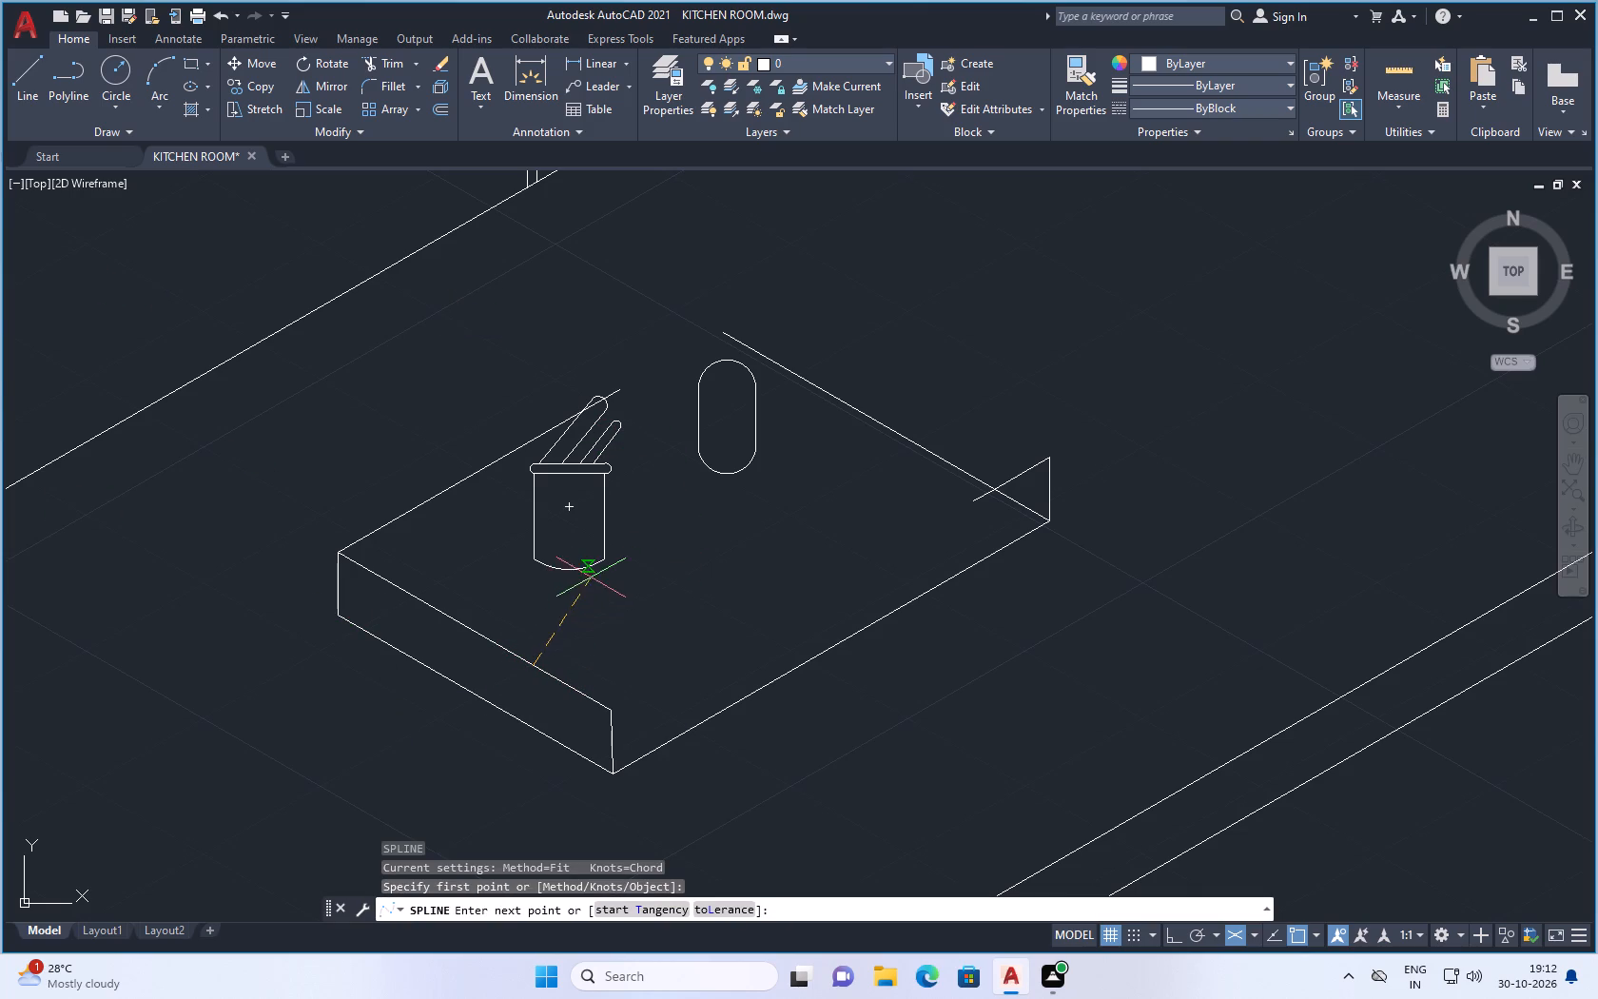
pyautogui.click(594, 570)
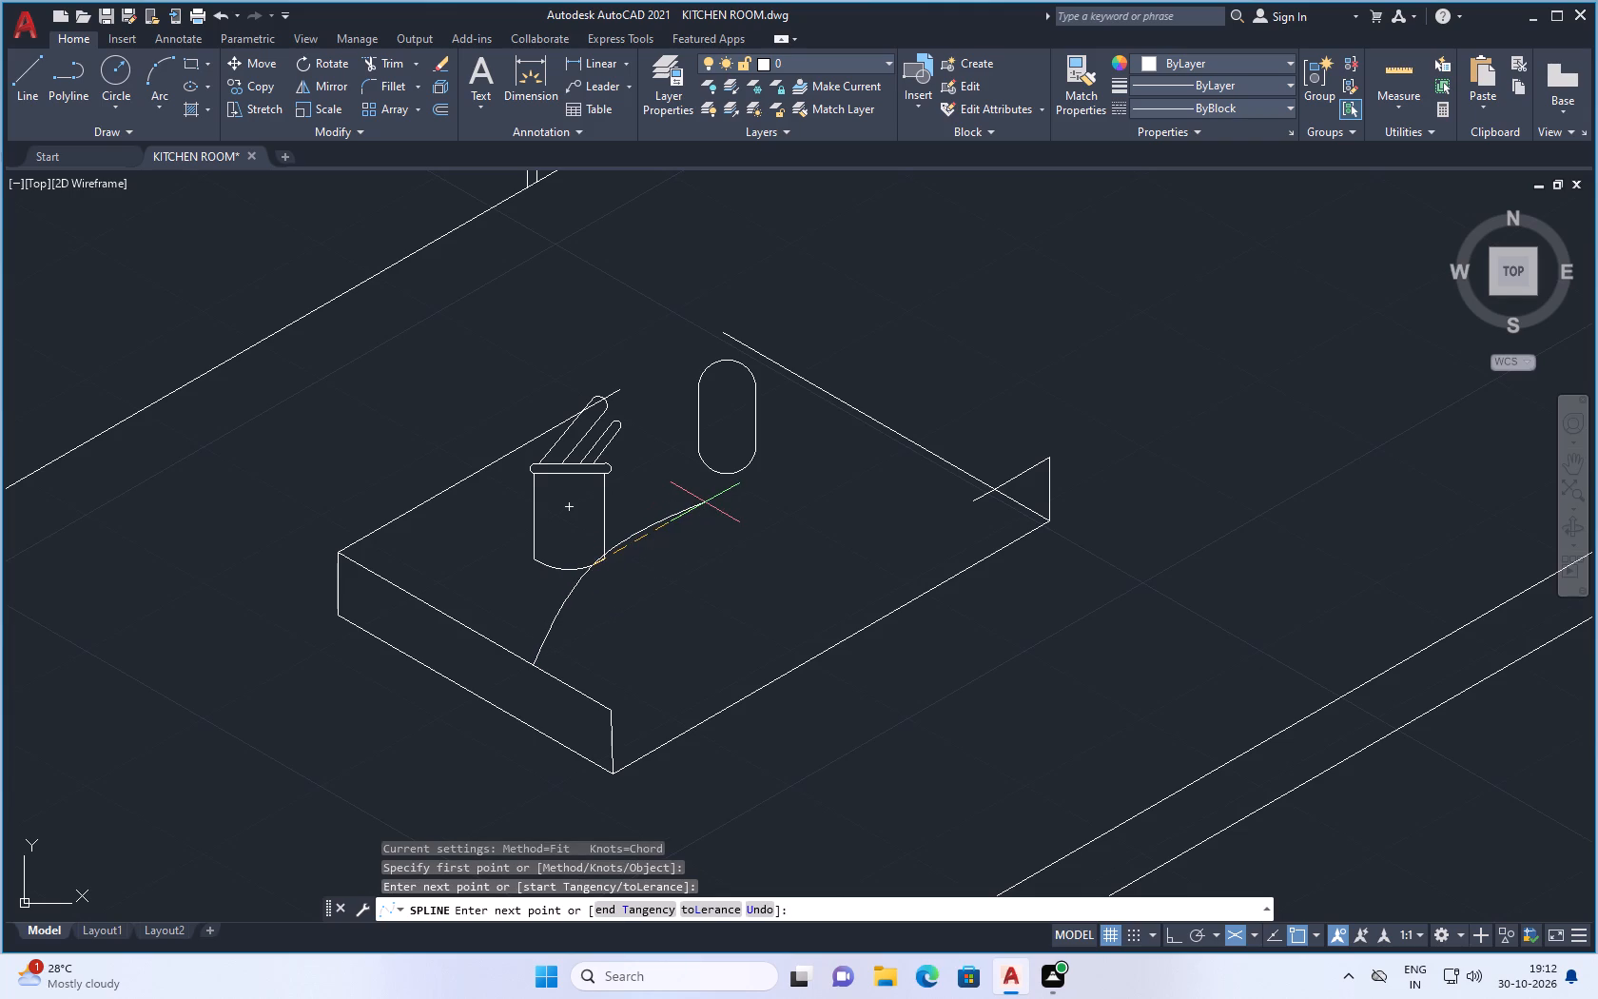
pyautogui.click(730, 478)
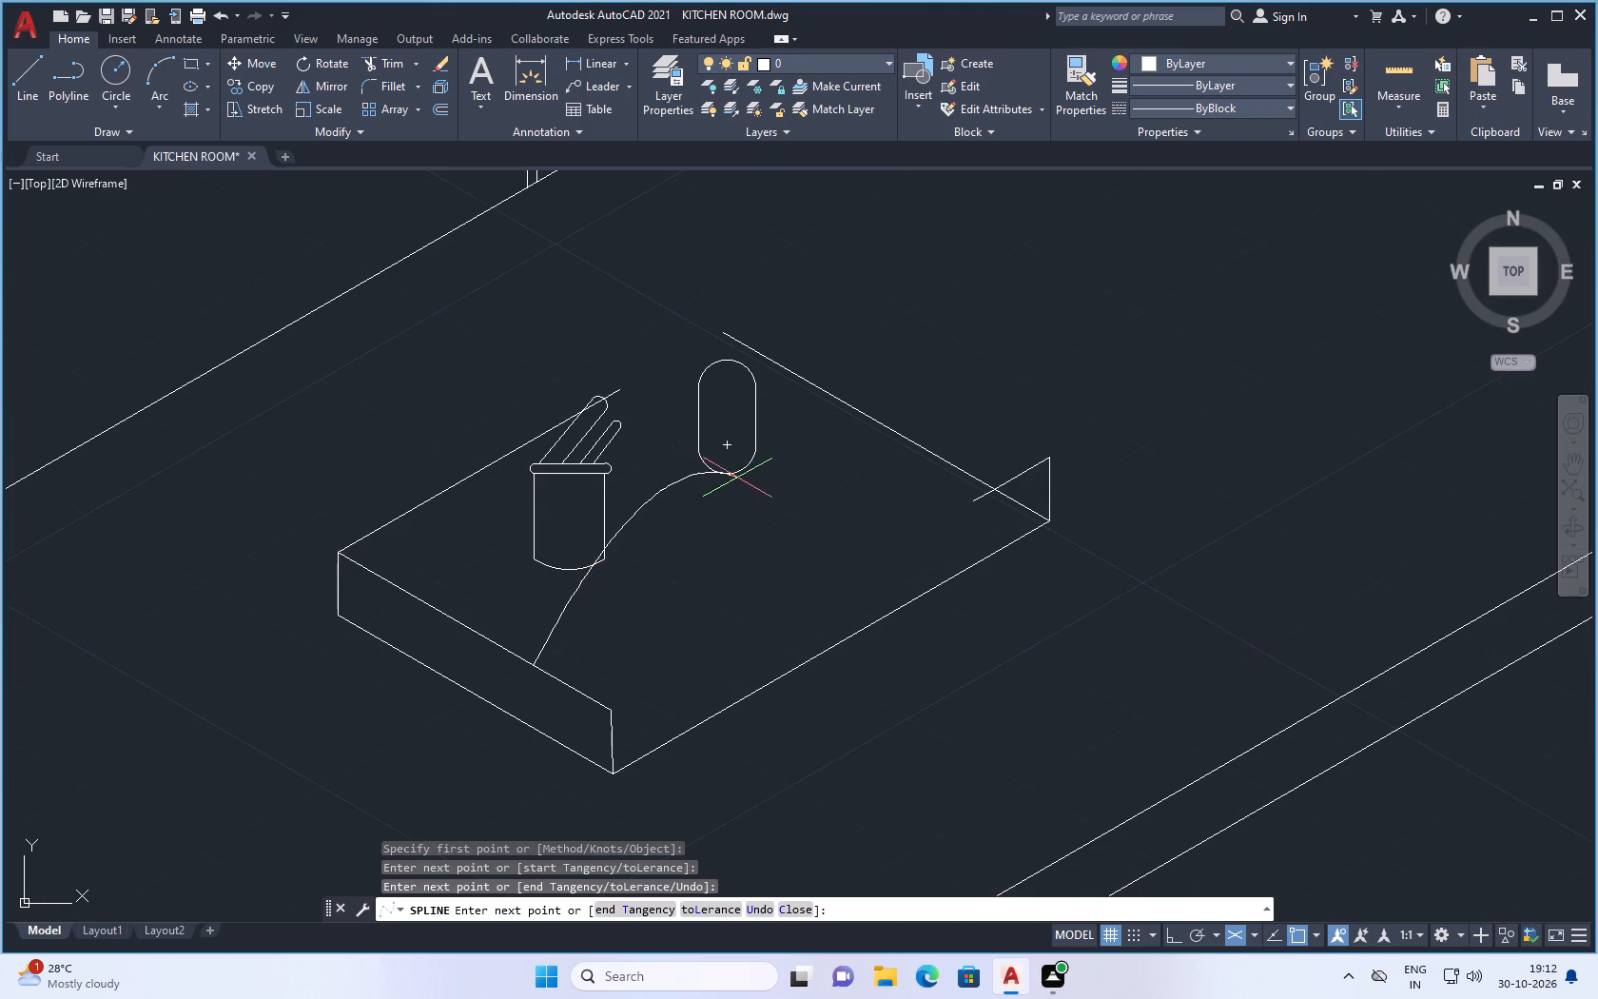
pyautogui.click(885, 422)
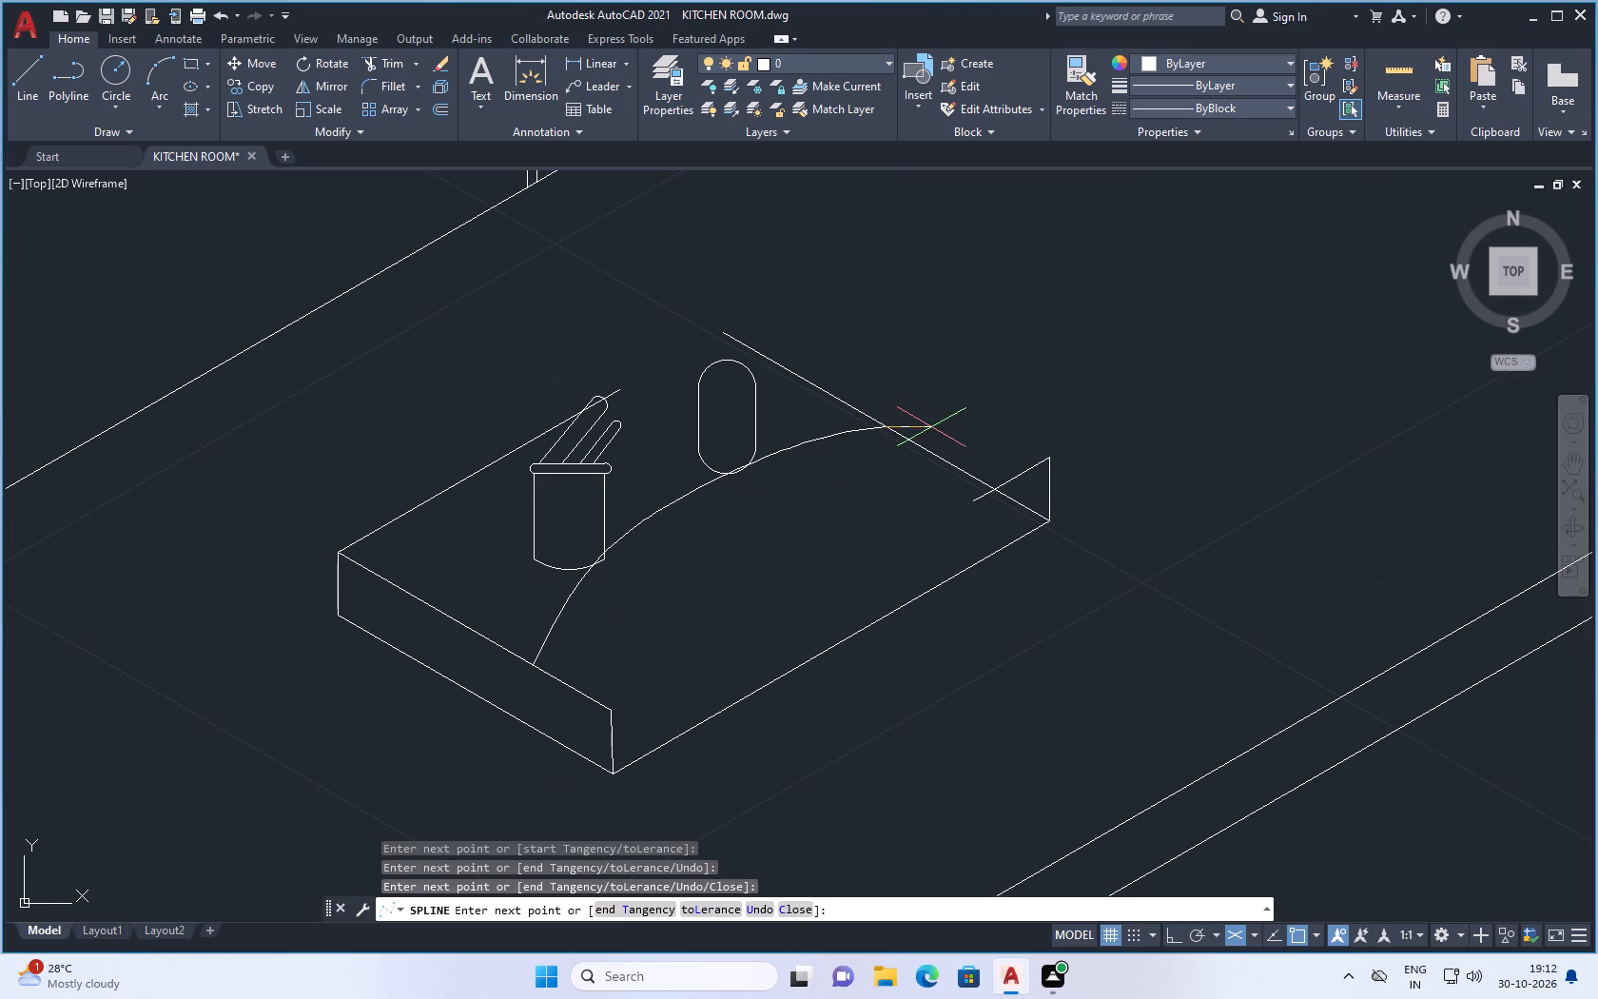
pyautogui.click(937, 423)
pyautogui.press('Return')
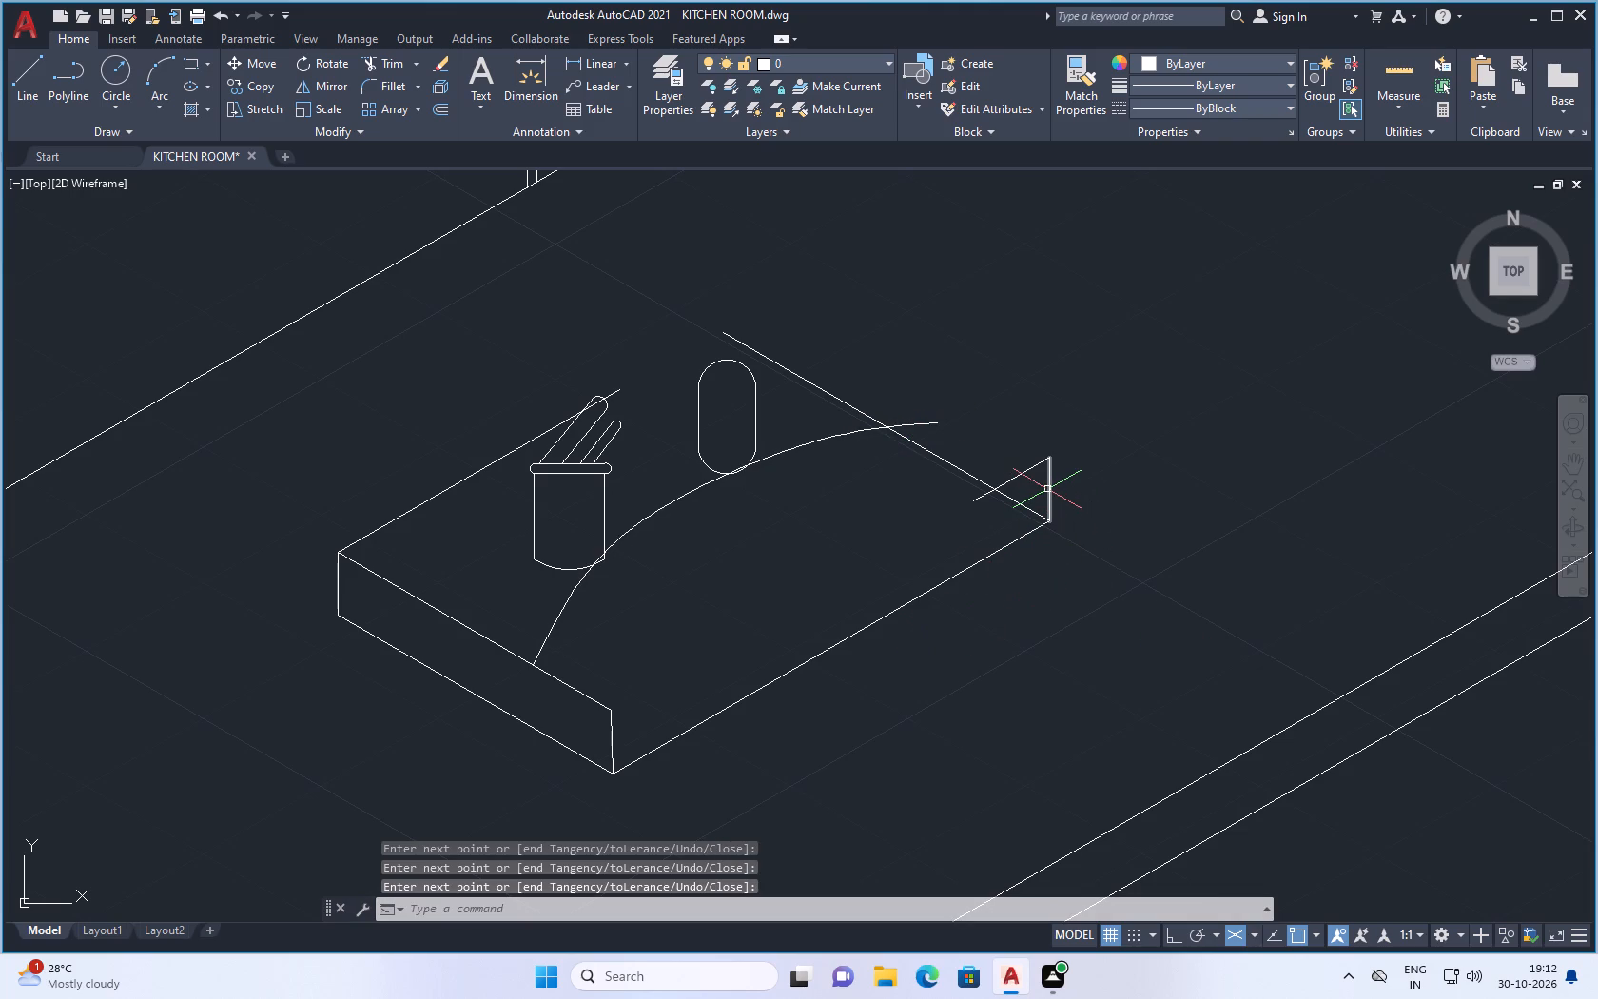
# Trim the back right edge beyond the spline and remove the leftover short line pieces near the box's right corner.
pyautogui.write('tr')
pyautogui.press('Return')
pyautogui.click(973, 474)
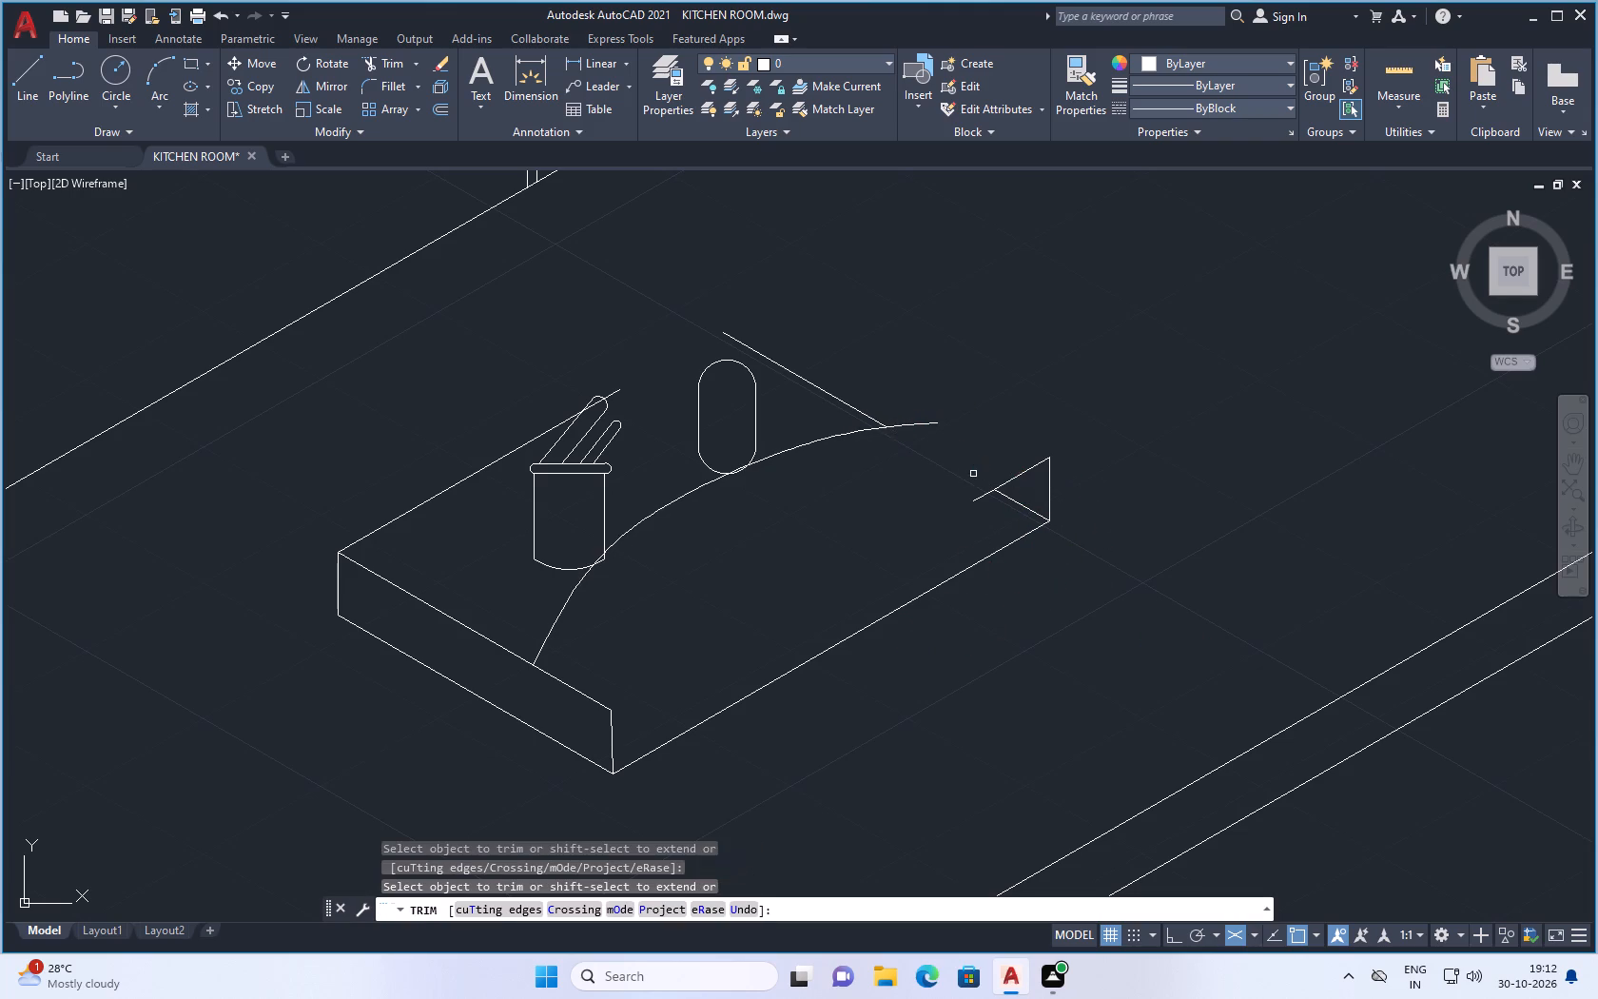
pyautogui.click(1016, 471)
pyautogui.click(1008, 480)
pyautogui.click(1004, 491)
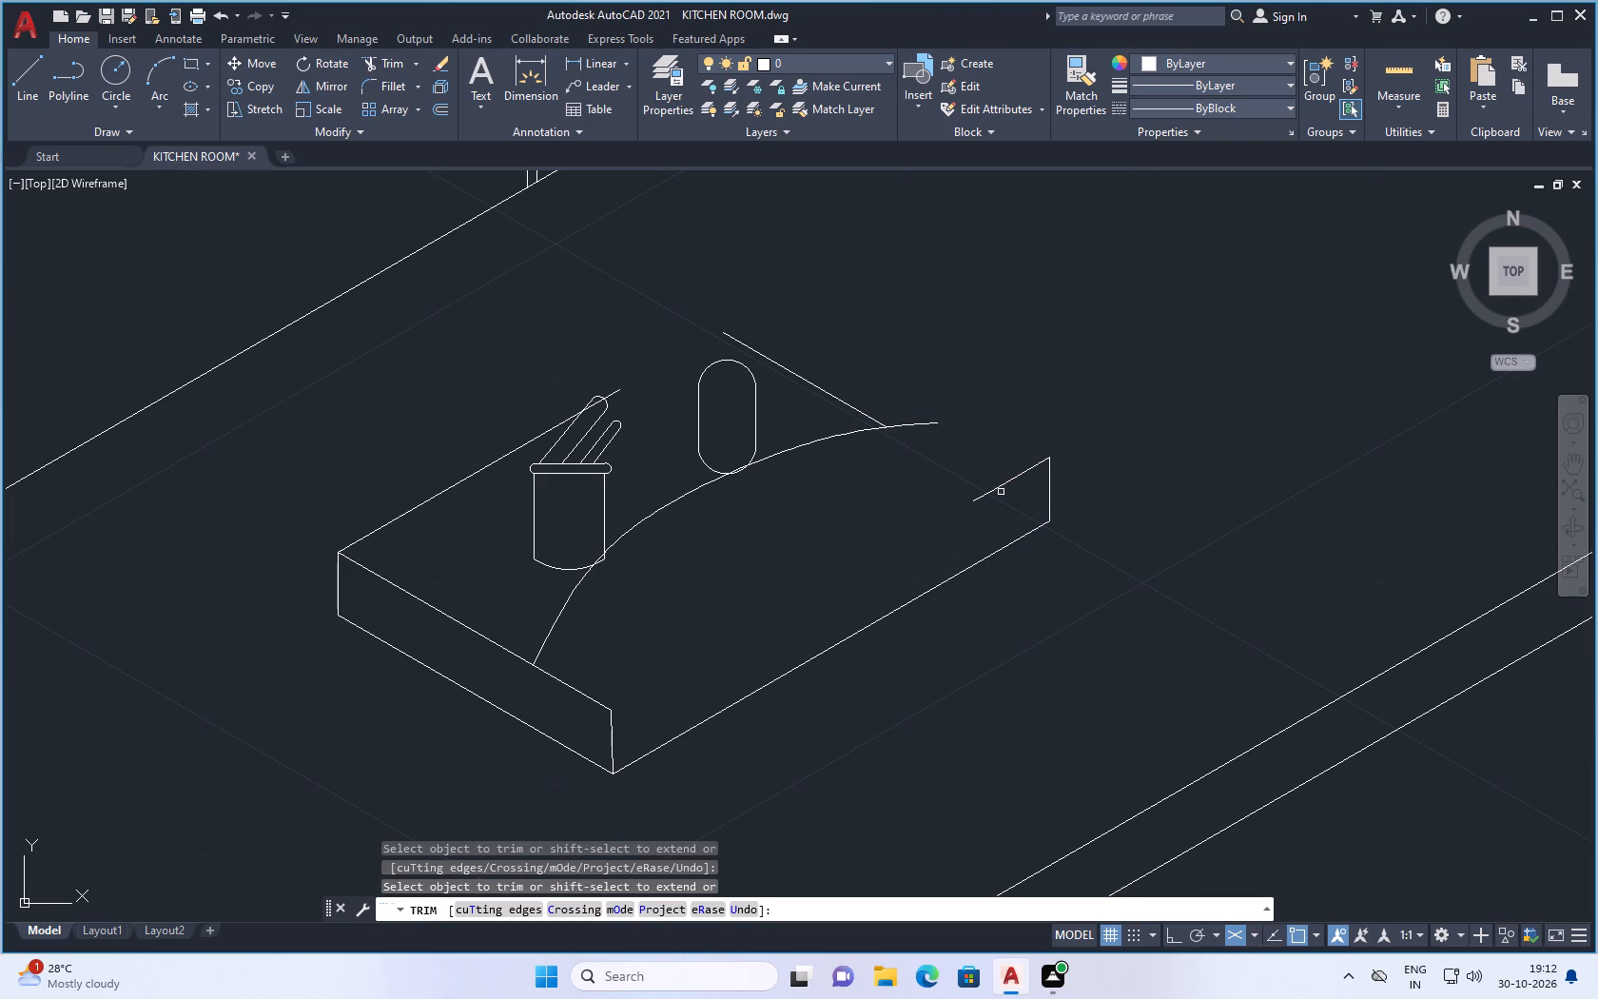
pyautogui.click(1000, 490)
pyautogui.moveTo(1001, 484); pyautogui.dragTo(991, 491)
pyautogui.moveTo(988, 499); pyautogui.dragTo(987, 510)
pyautogui.click(985, 503)
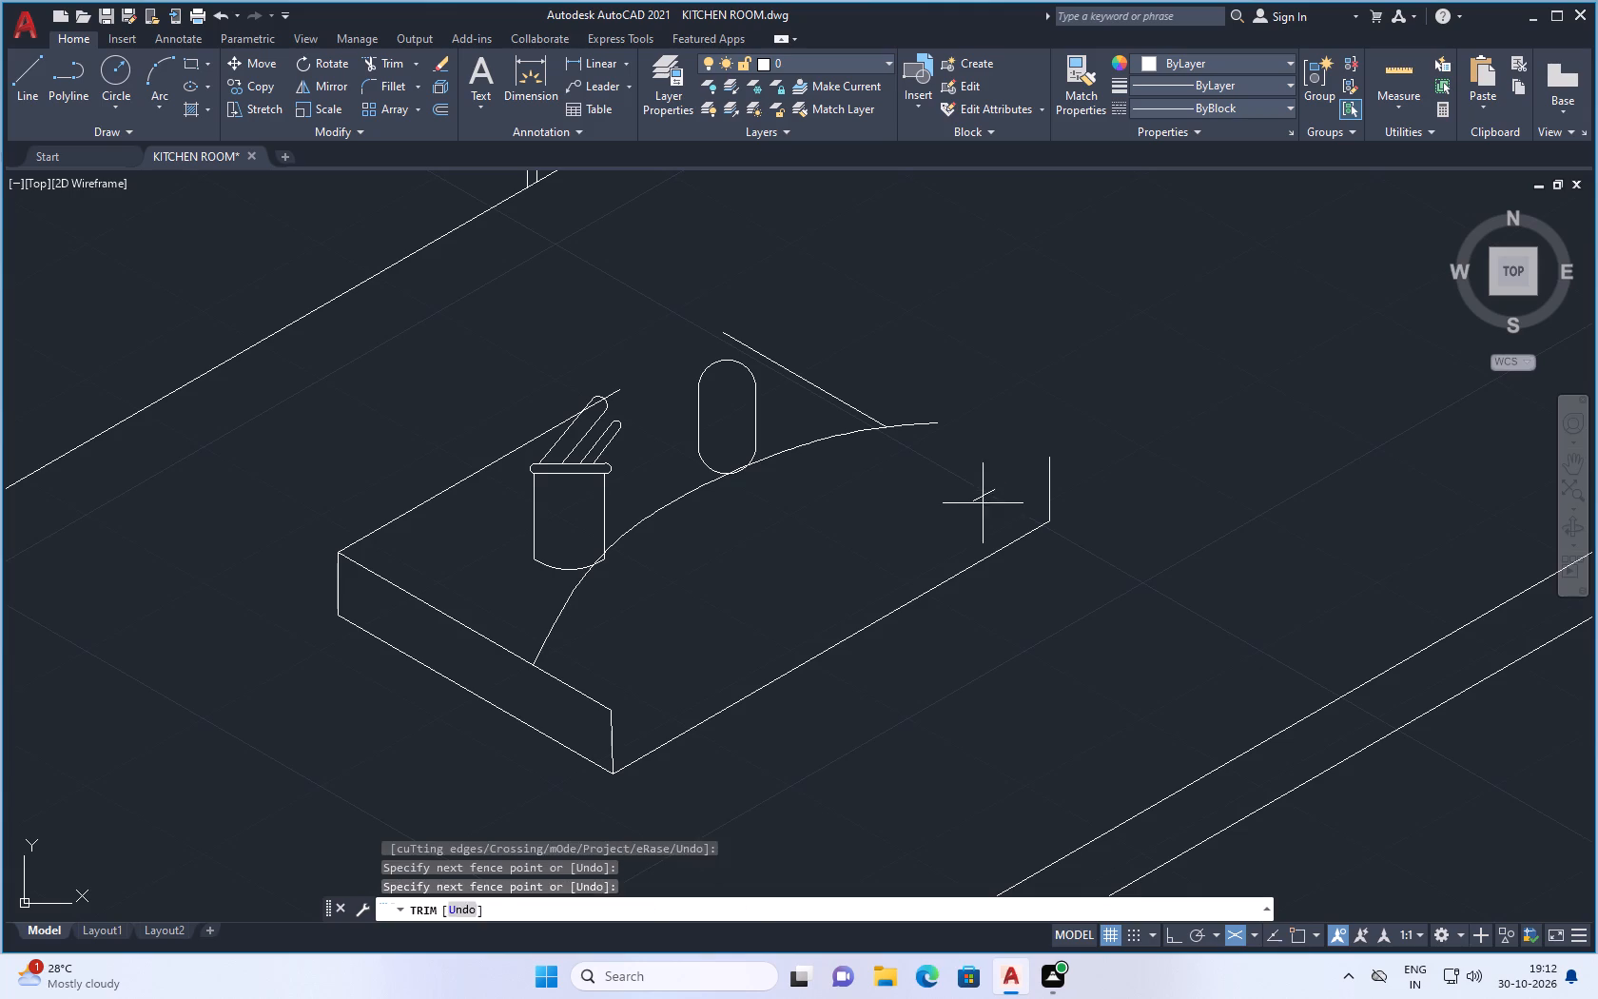
pyautogui.moveTo(983, 497); pyautogui.dragTo(991, 487)
pyautogui.moveTo(994, 480); pyautogui.dragTo(976, 507)
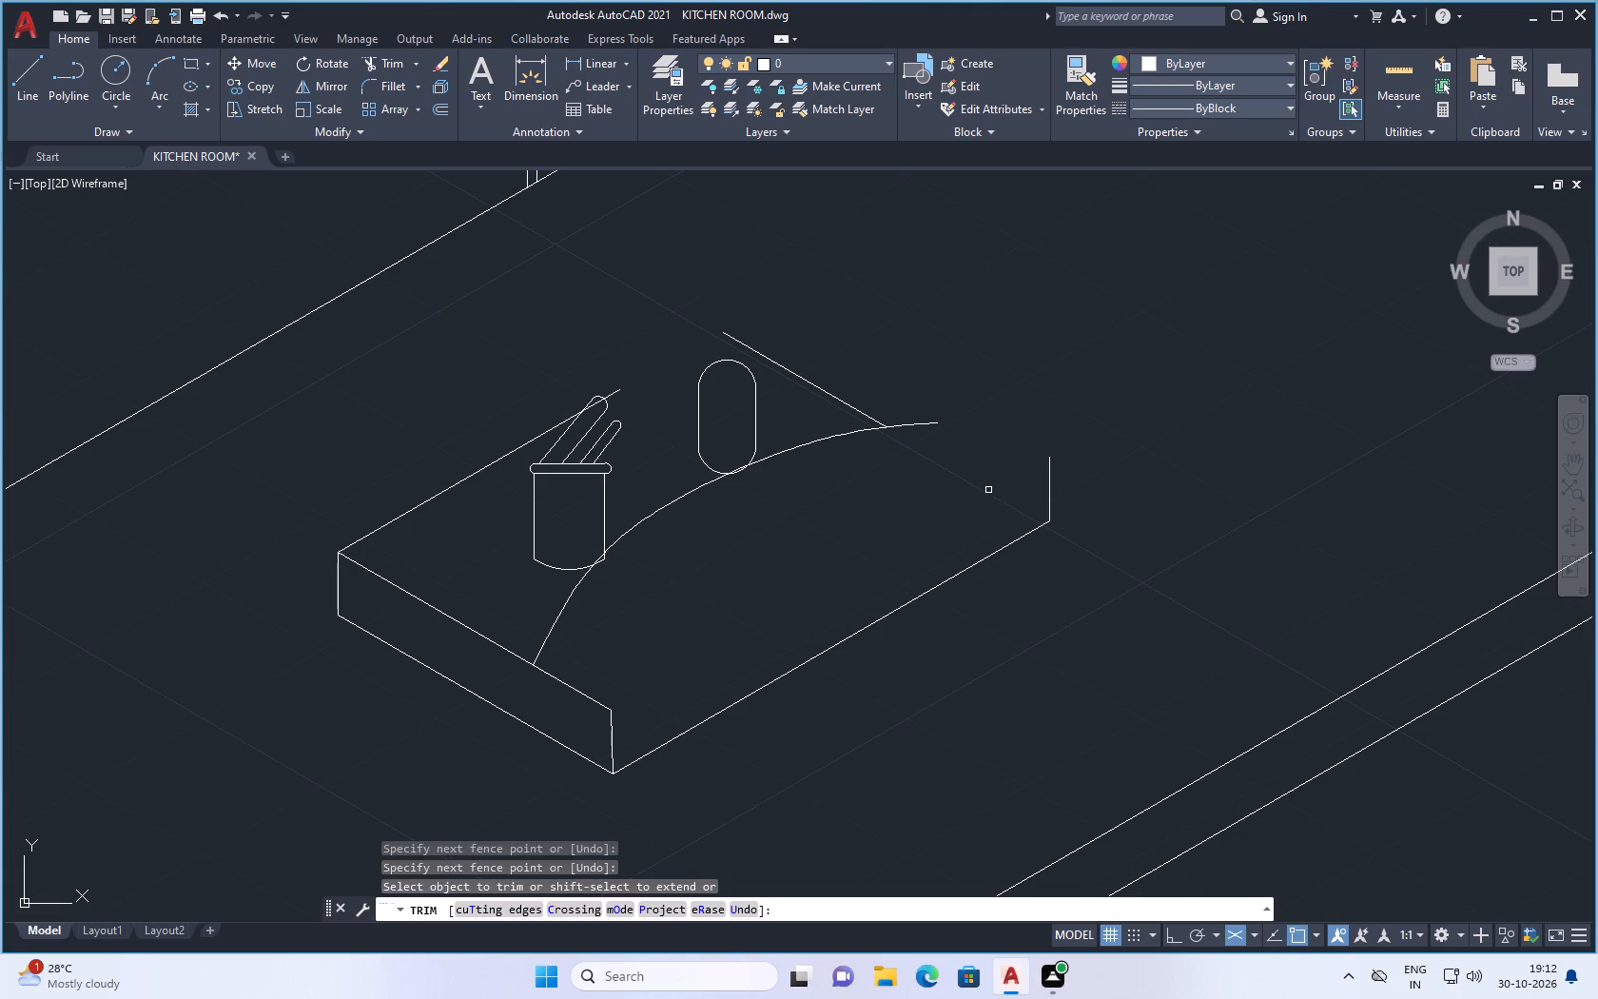
pyautogui.press('Escape')
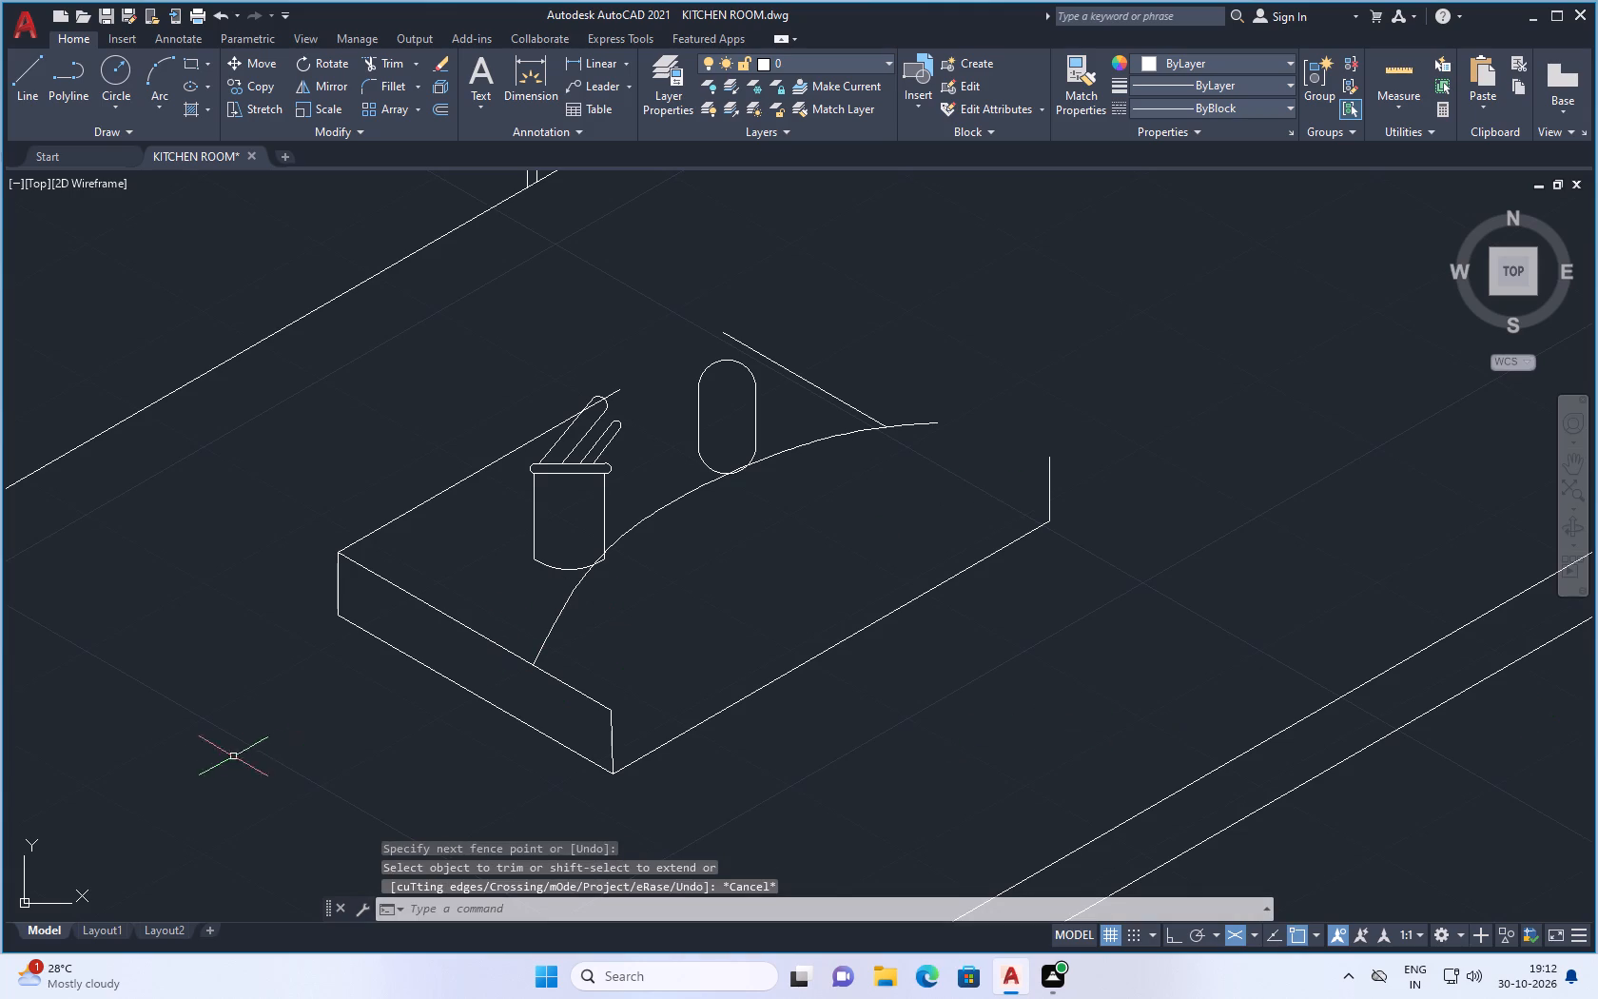
# Delete the vertical edge at the box's front corner and the lower edge along its front right side.
pyautogui.click(609, 726)
pyautogui.click(664, 742)
pyautogui.press('Delete')
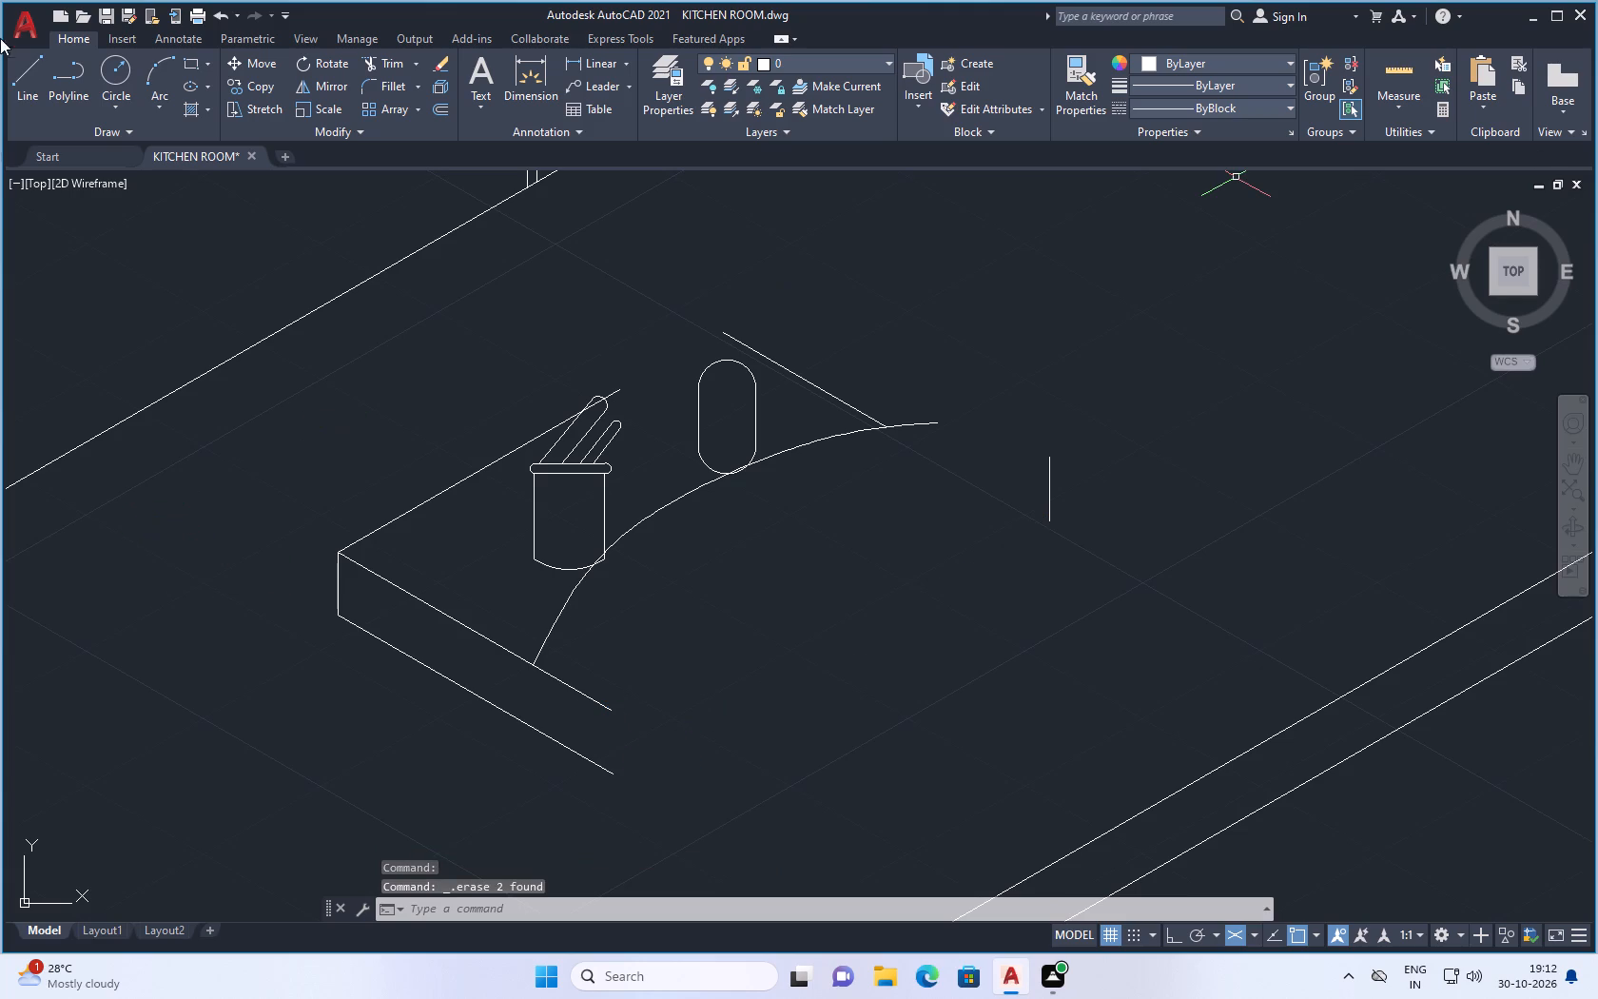
# Draw a vertical line from the front left top edge beside the spline's end to below the lower edge, using Ortho in the right isoplane.
pyautogui.click(0, 74)
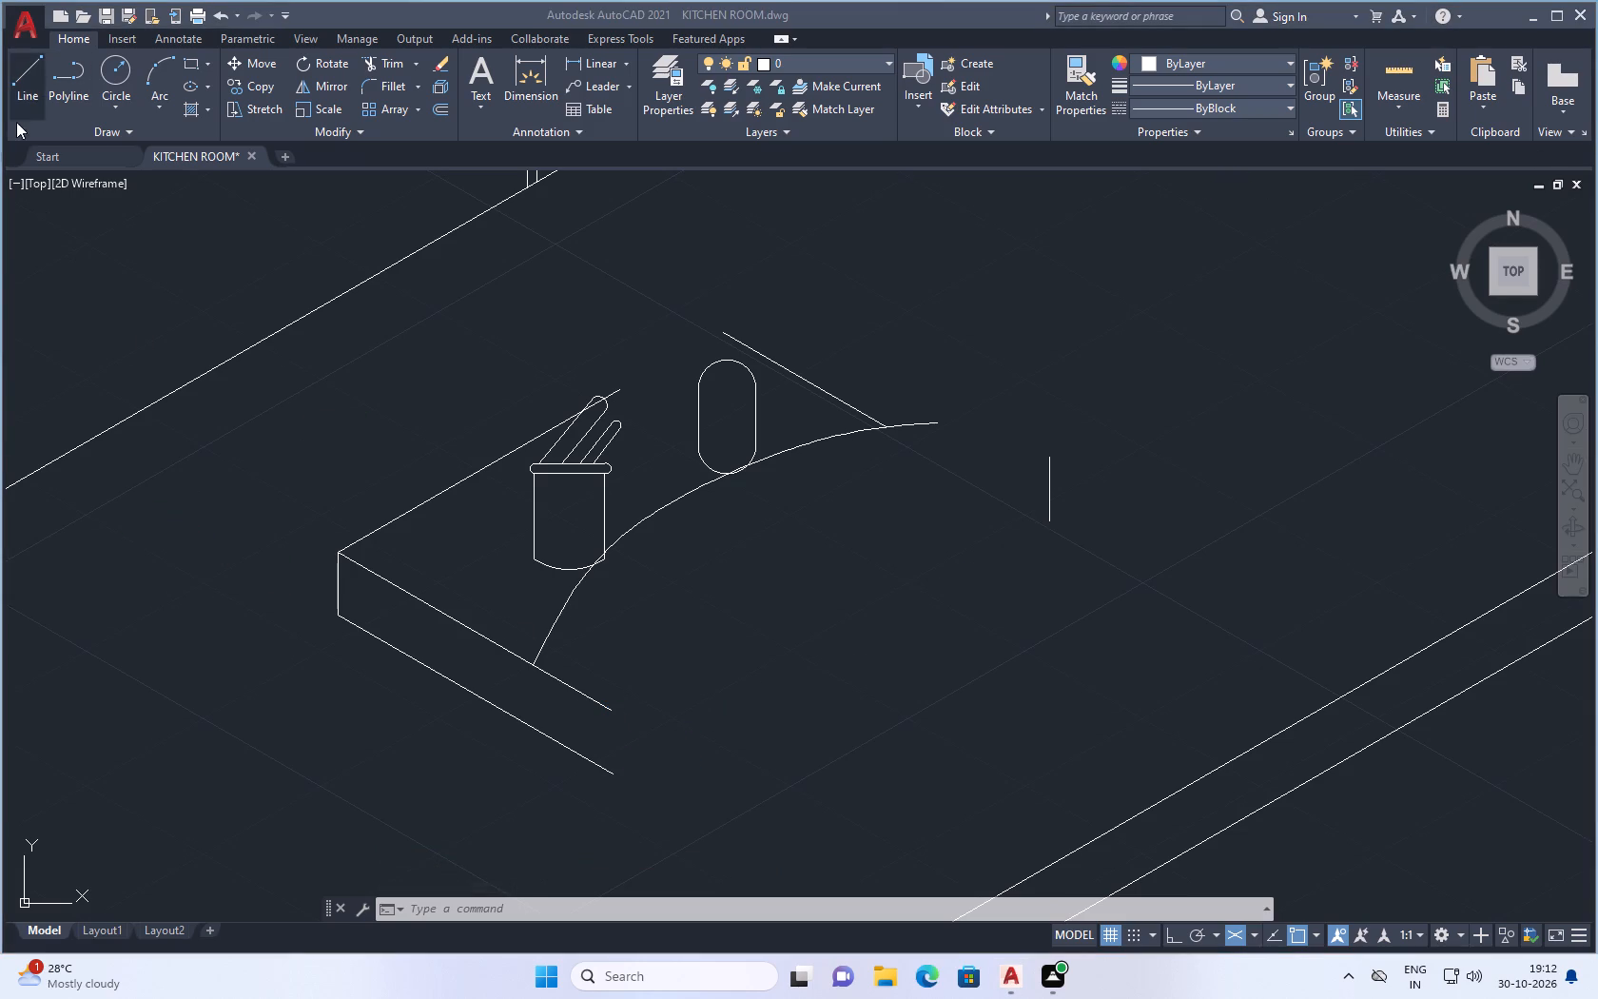
pyautogui.click(21, 77)
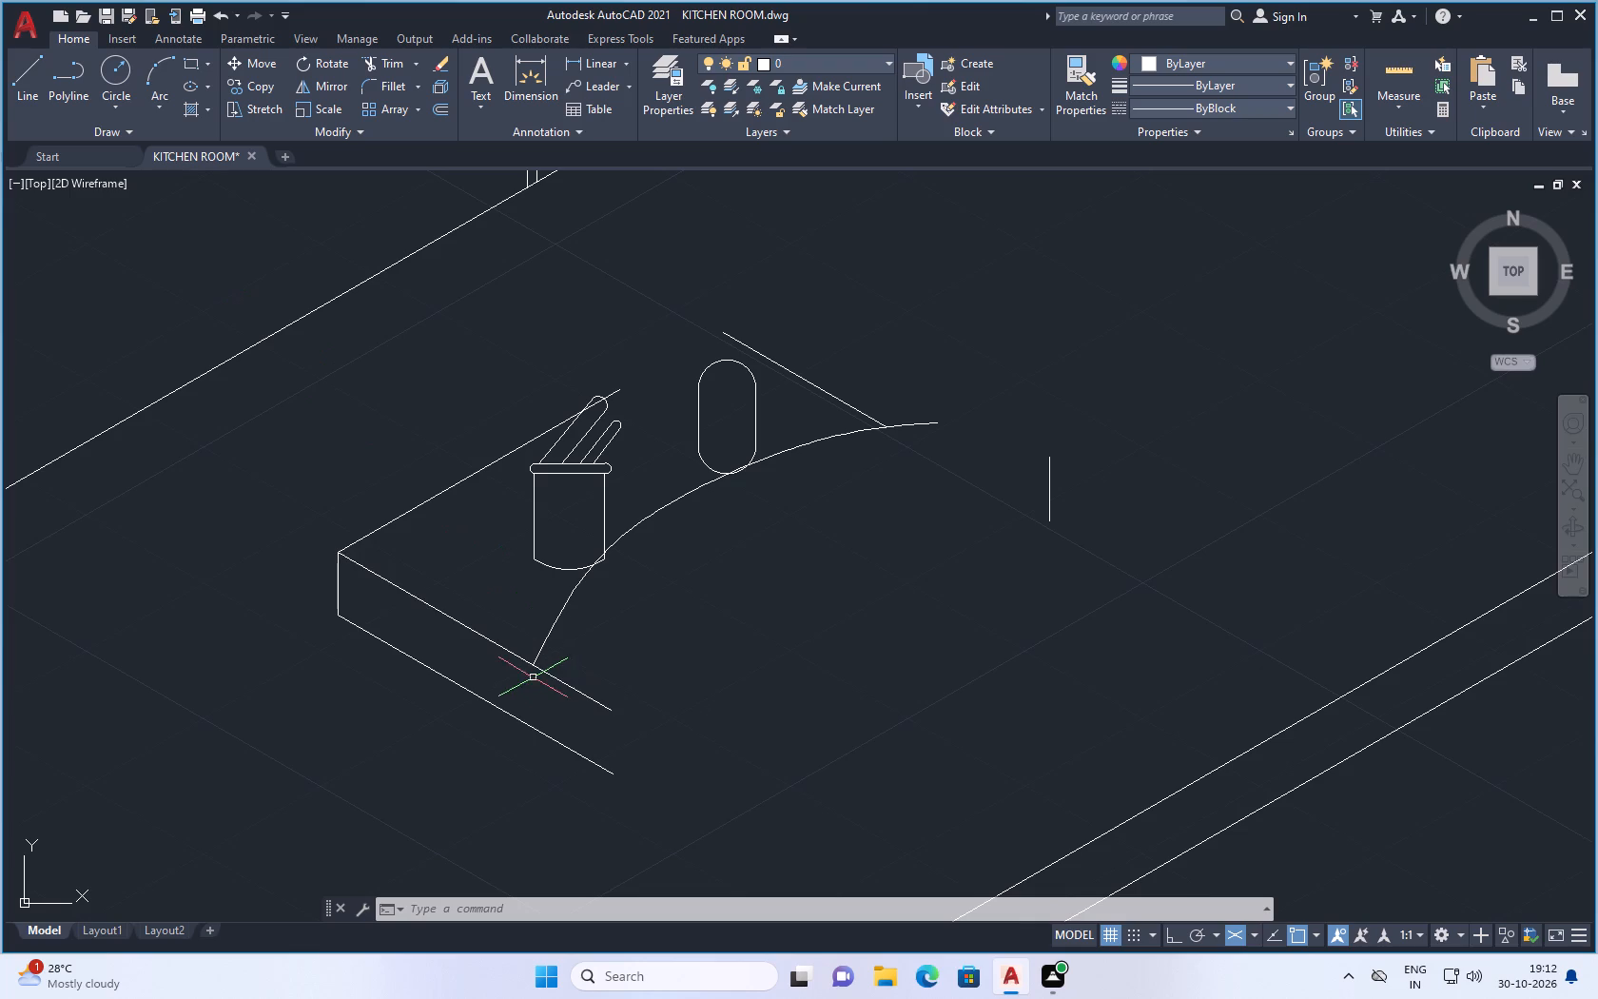
pyautogui.click(21, 80)
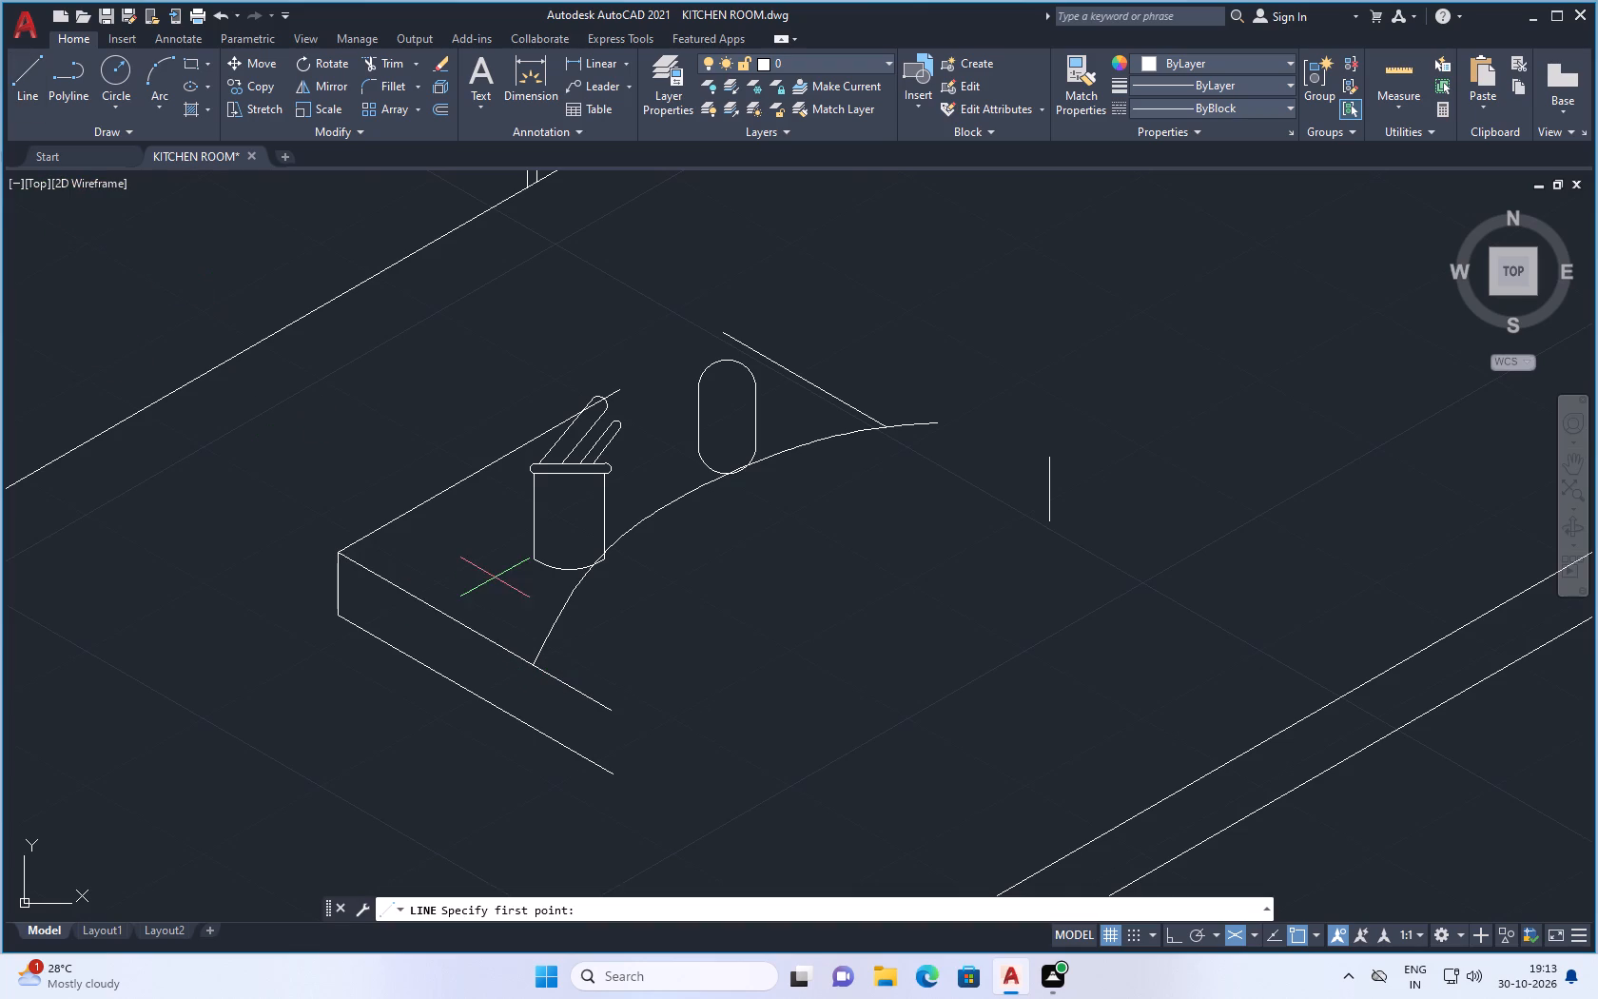
pyautogui.scroll(1, 461, 597)
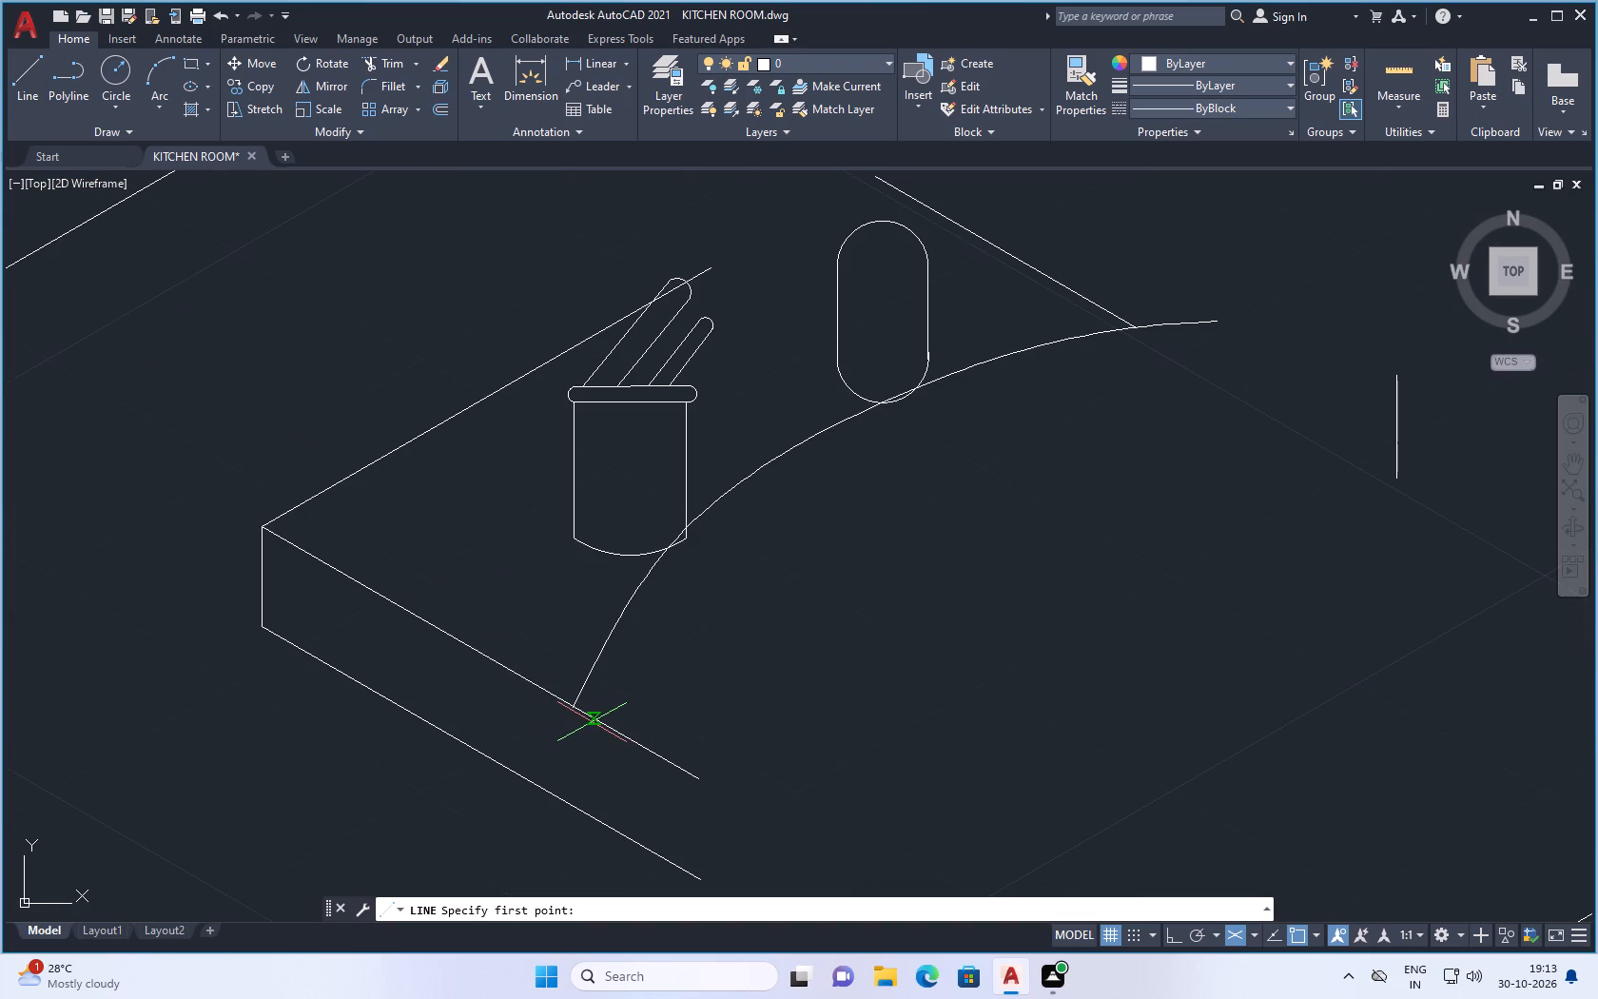
pyautogui.scroll(-2, 594, 694)
pyautogui.scroll(1, 603, 783)
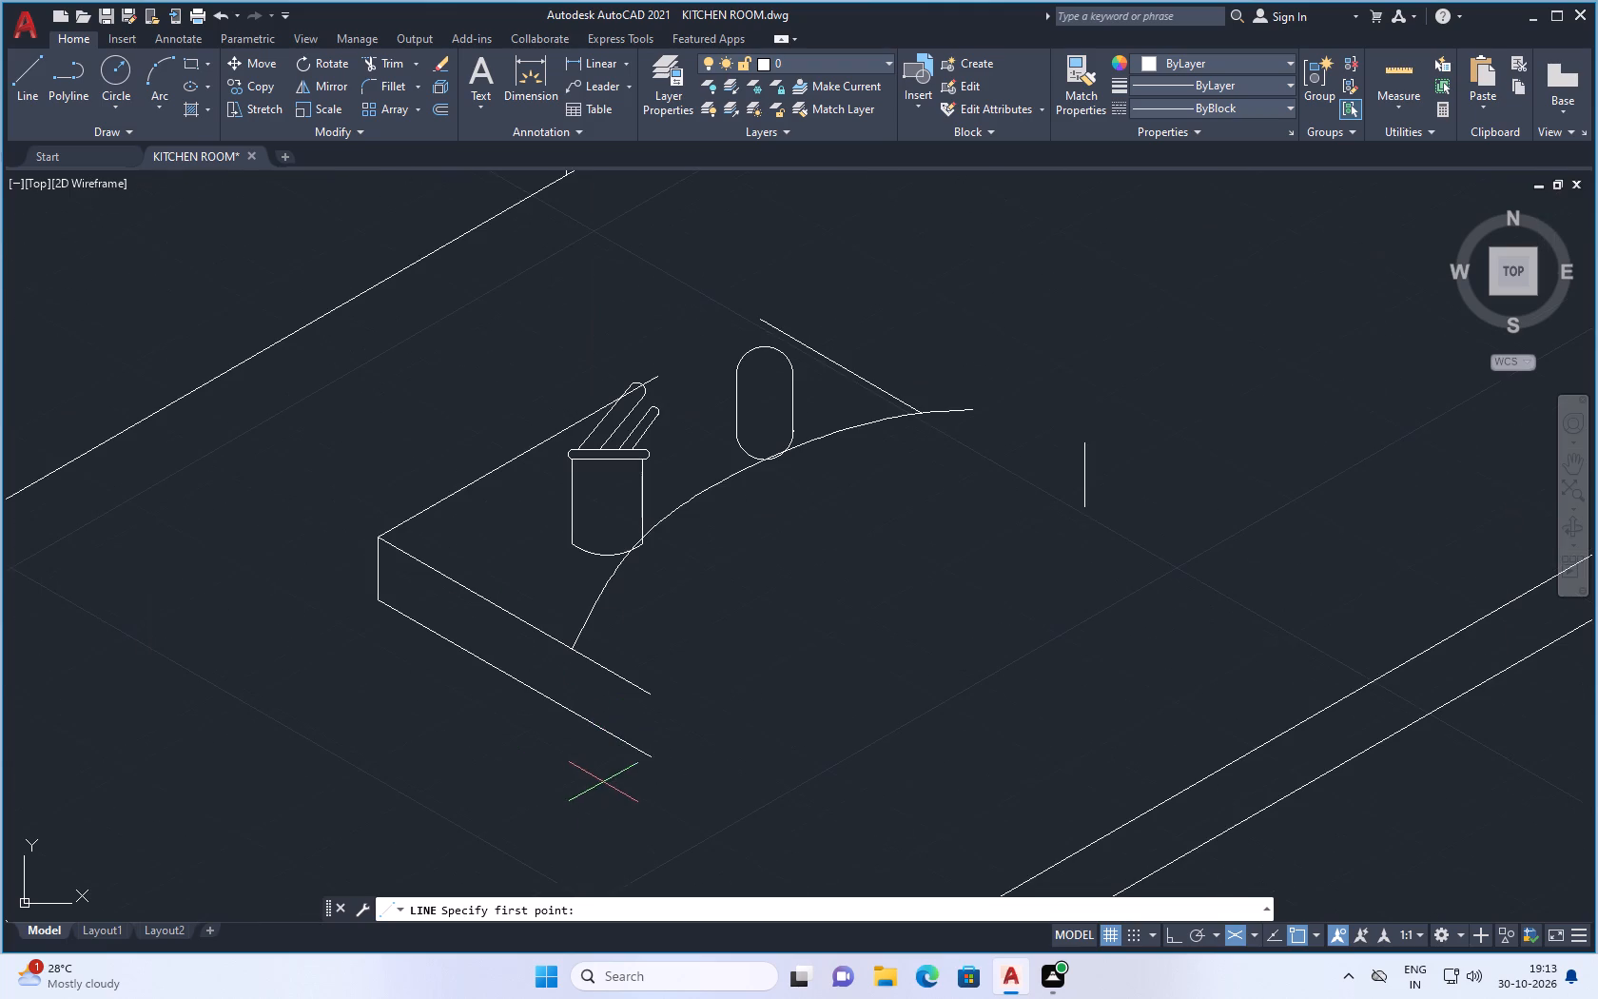
pyautogui.click(581, 654)
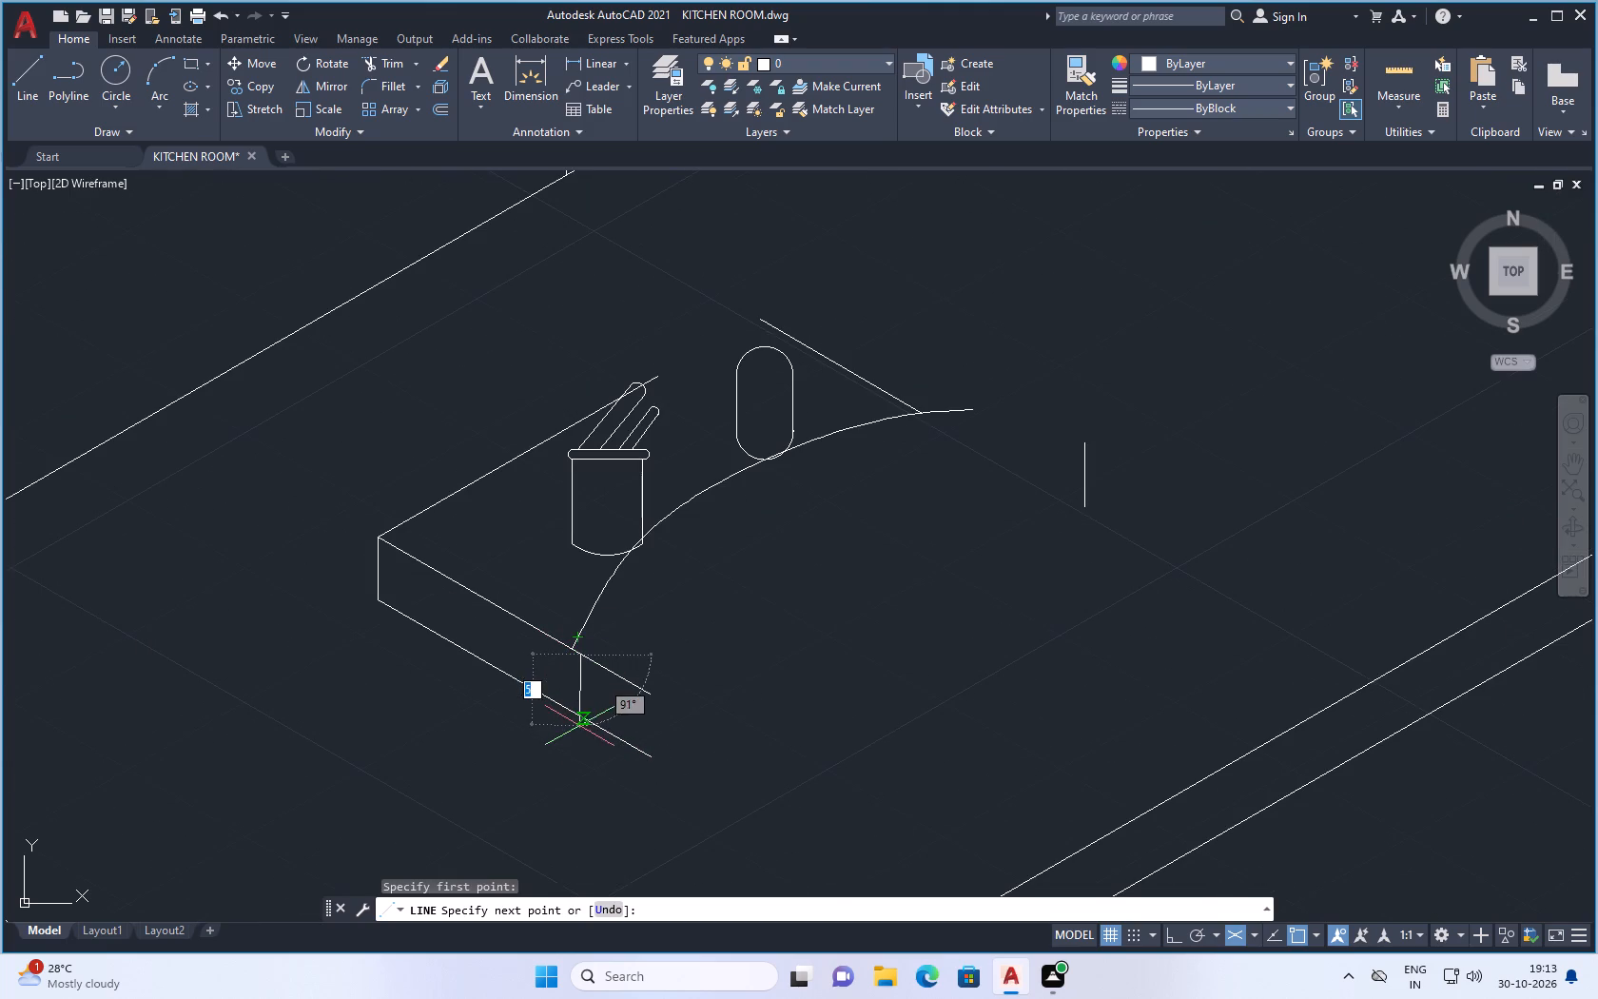
pyautogui.click(1169, 930)
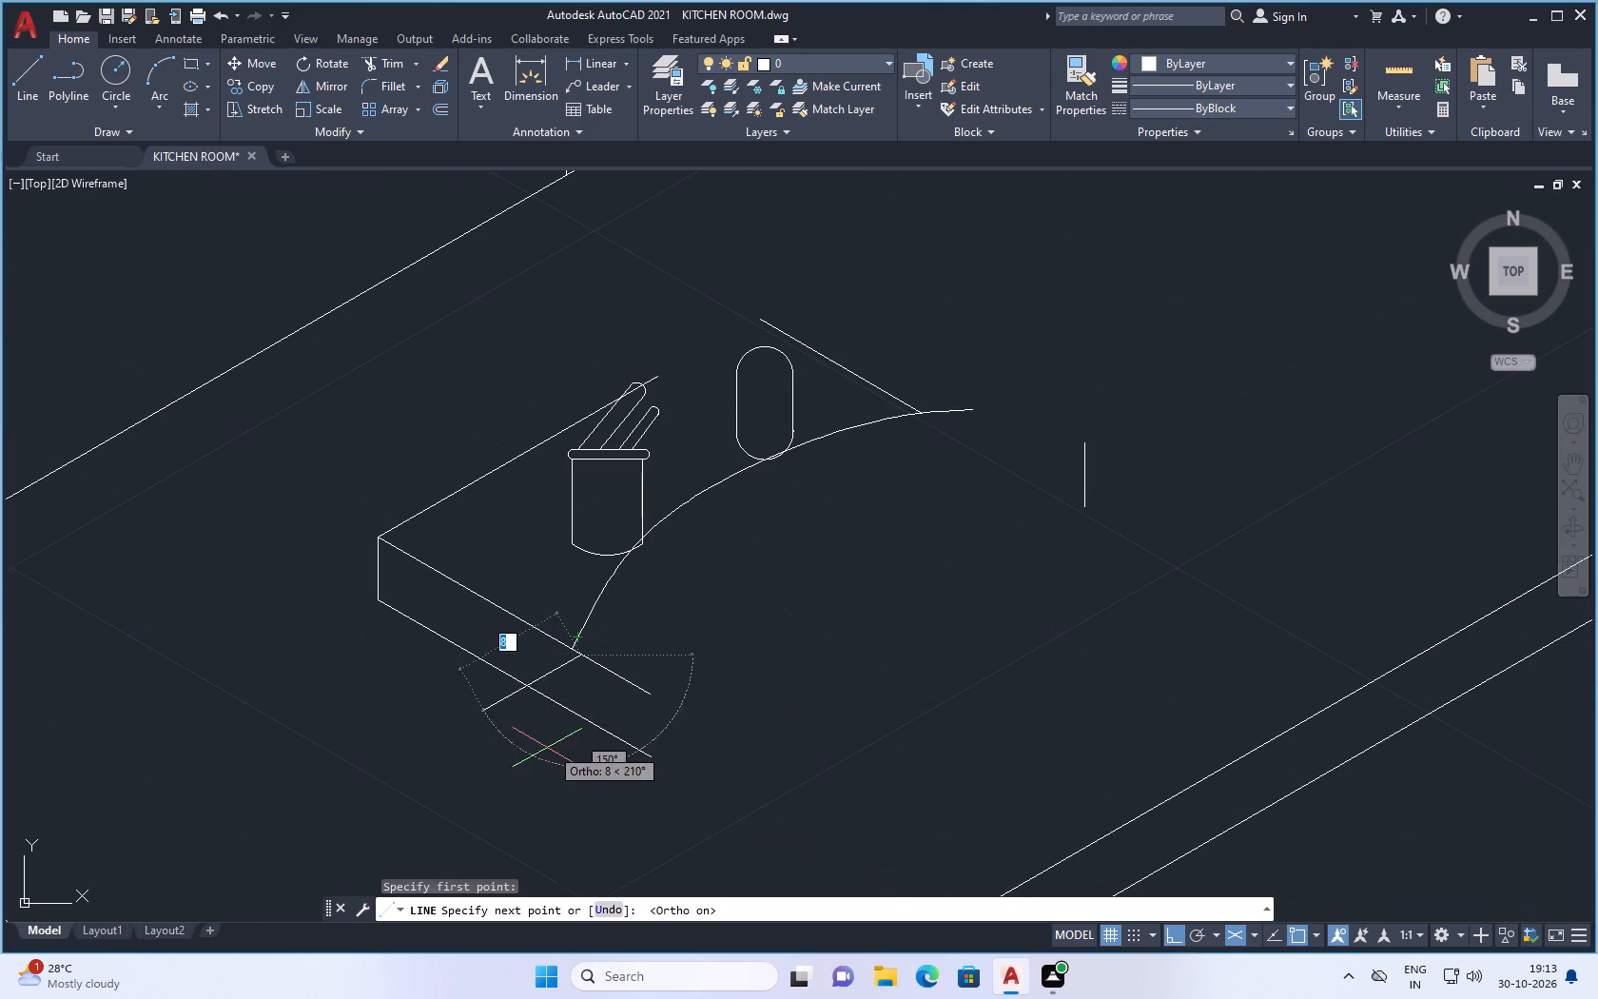
pyautogui.click(1253, 930)
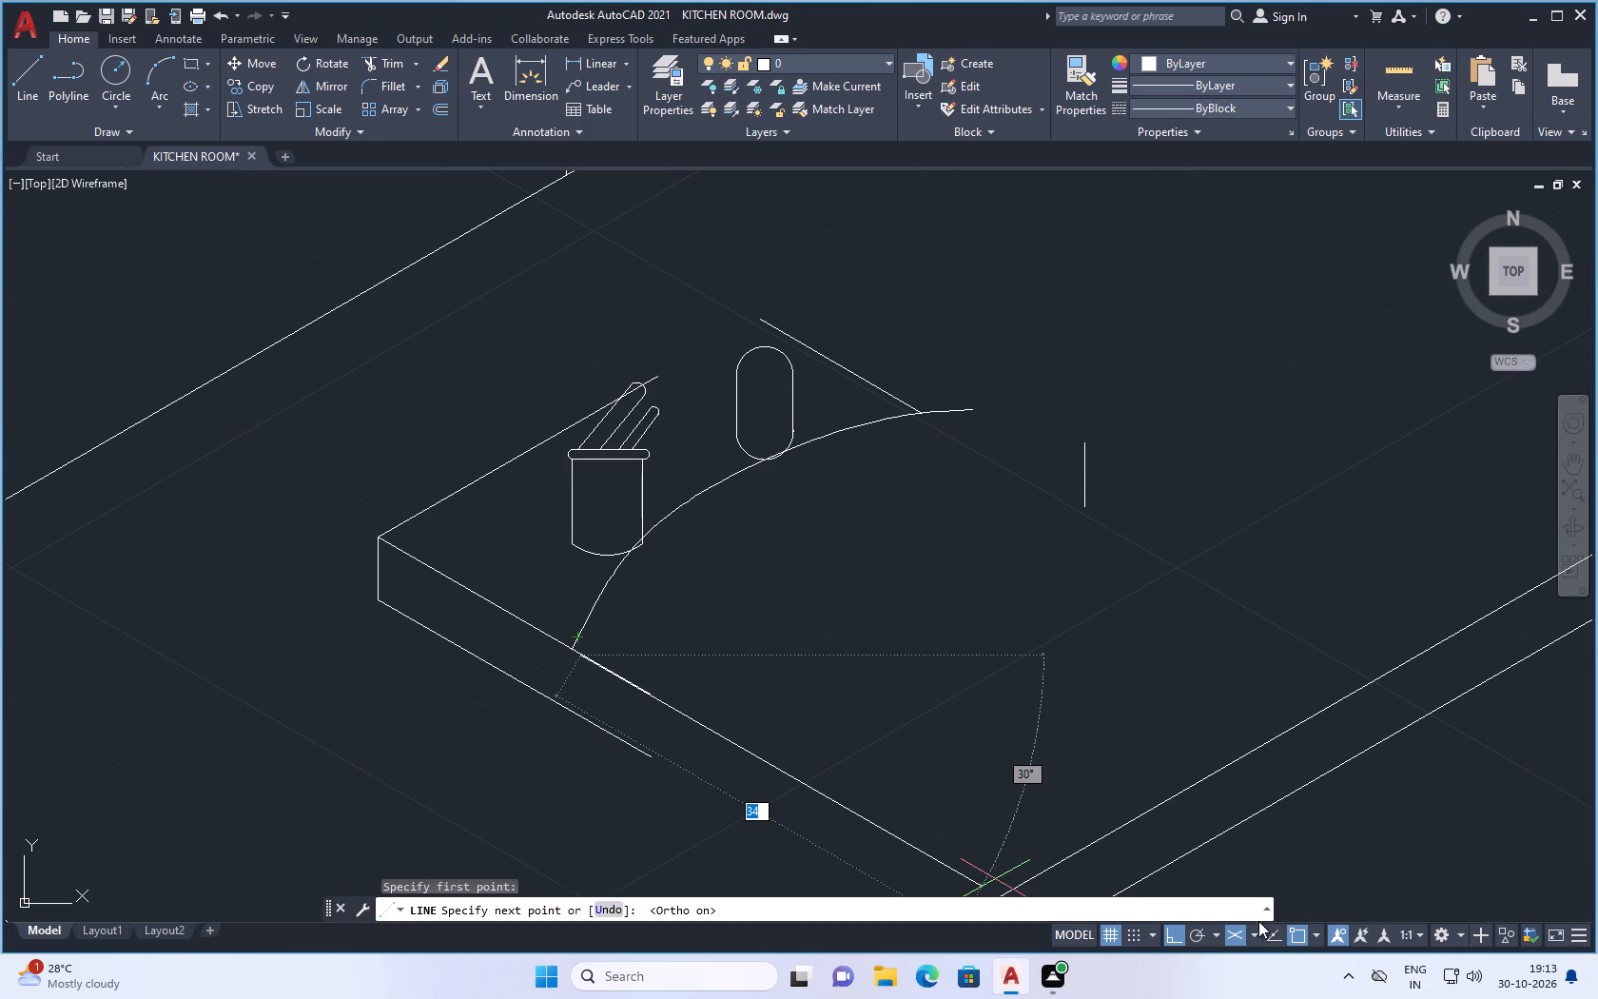
pyautogui.click(1265, 900)
pyautogui.click(555, 793)
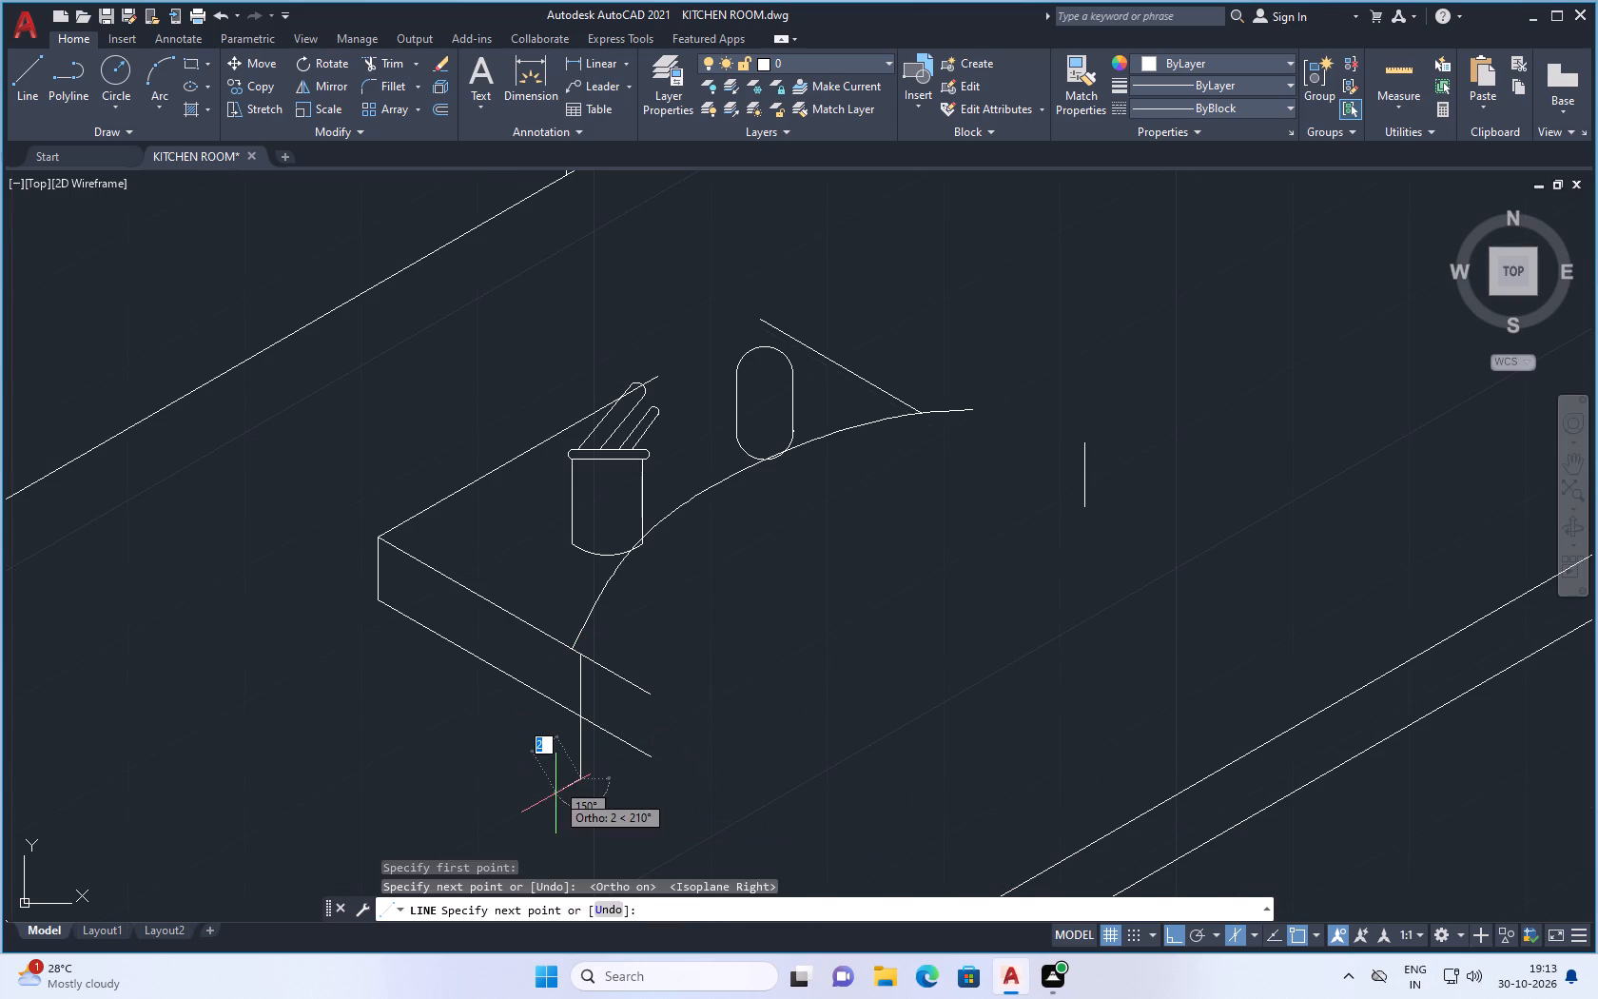
pyautogui.press('space')
pyautogui.scroll(-1, 629, 801)
pyautogui.scroll(1, 653, 735)
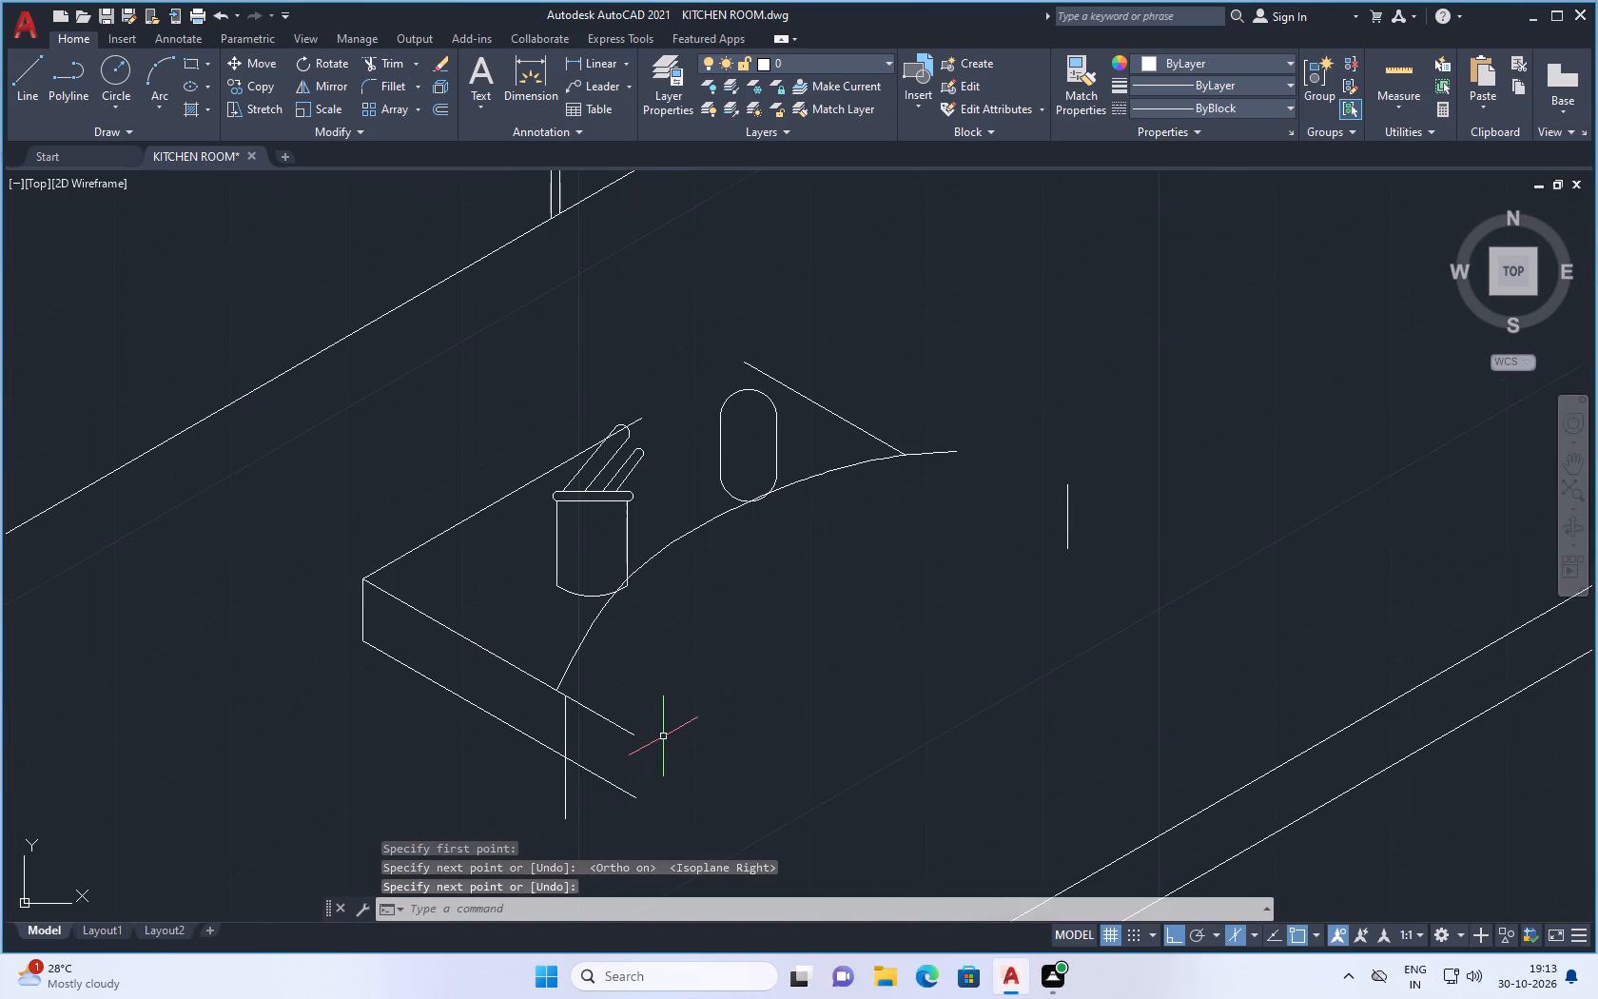
# Trim the front left top edge where it extends beyond the new vertical line.
pyautogui.write('tr')
pyautogui.press('Return')
pyautogui.moveTo(617, 719); pyautogui.dragTo(612, 730)
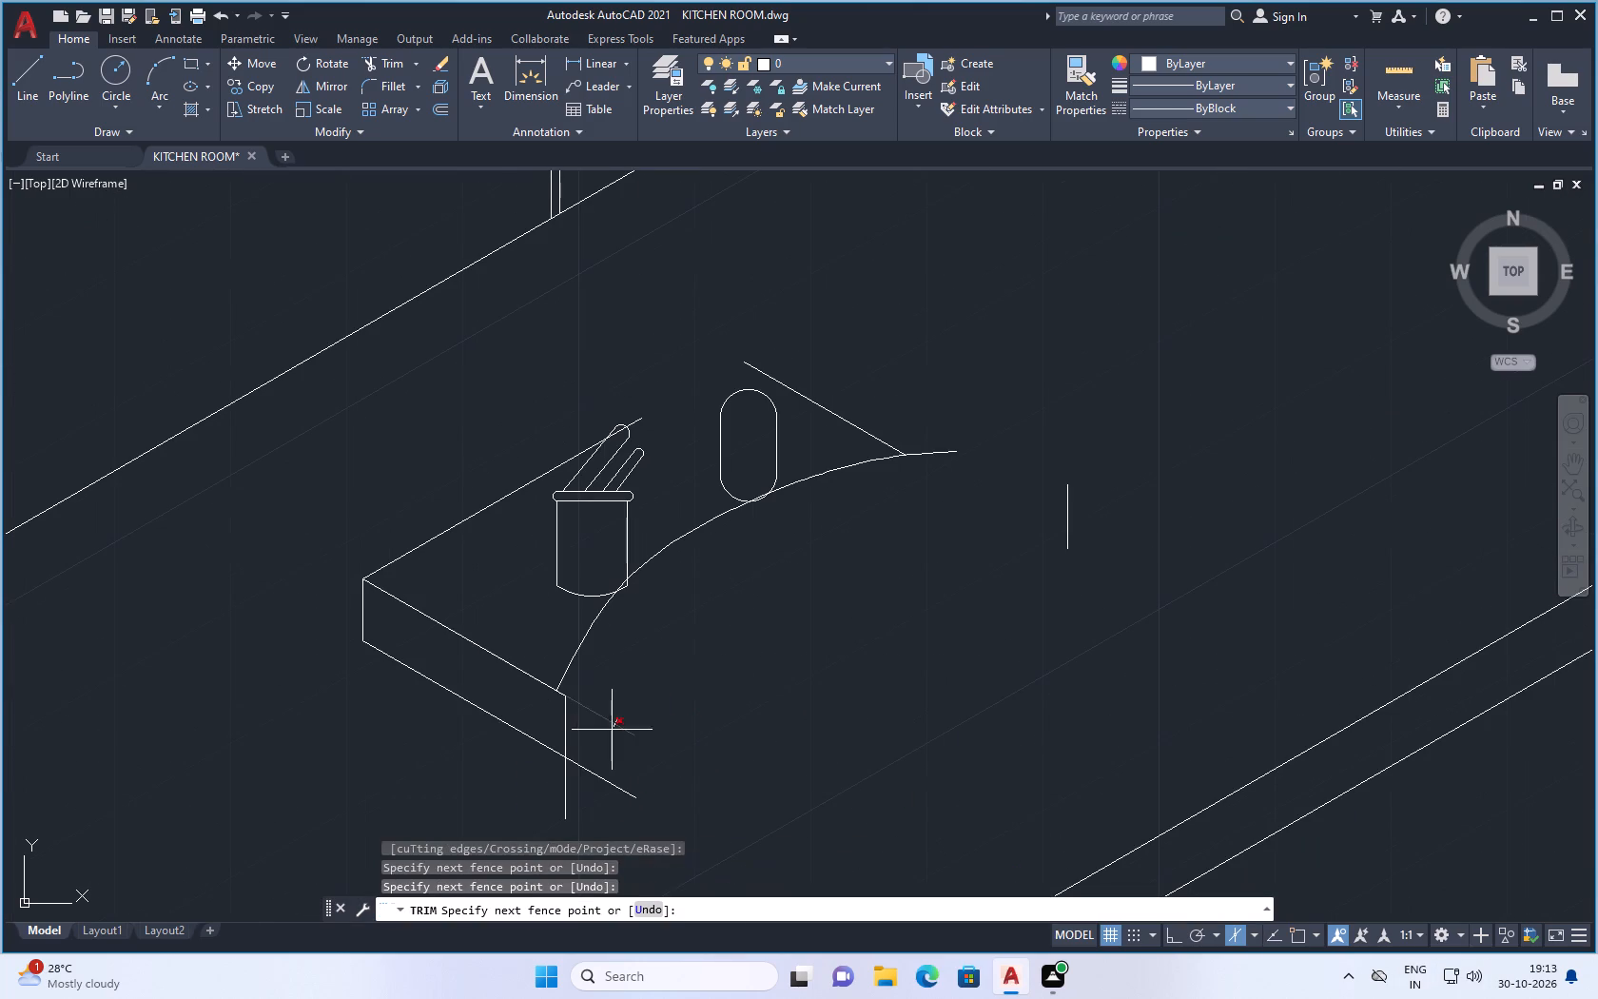
pyautogui.click(616, 730)
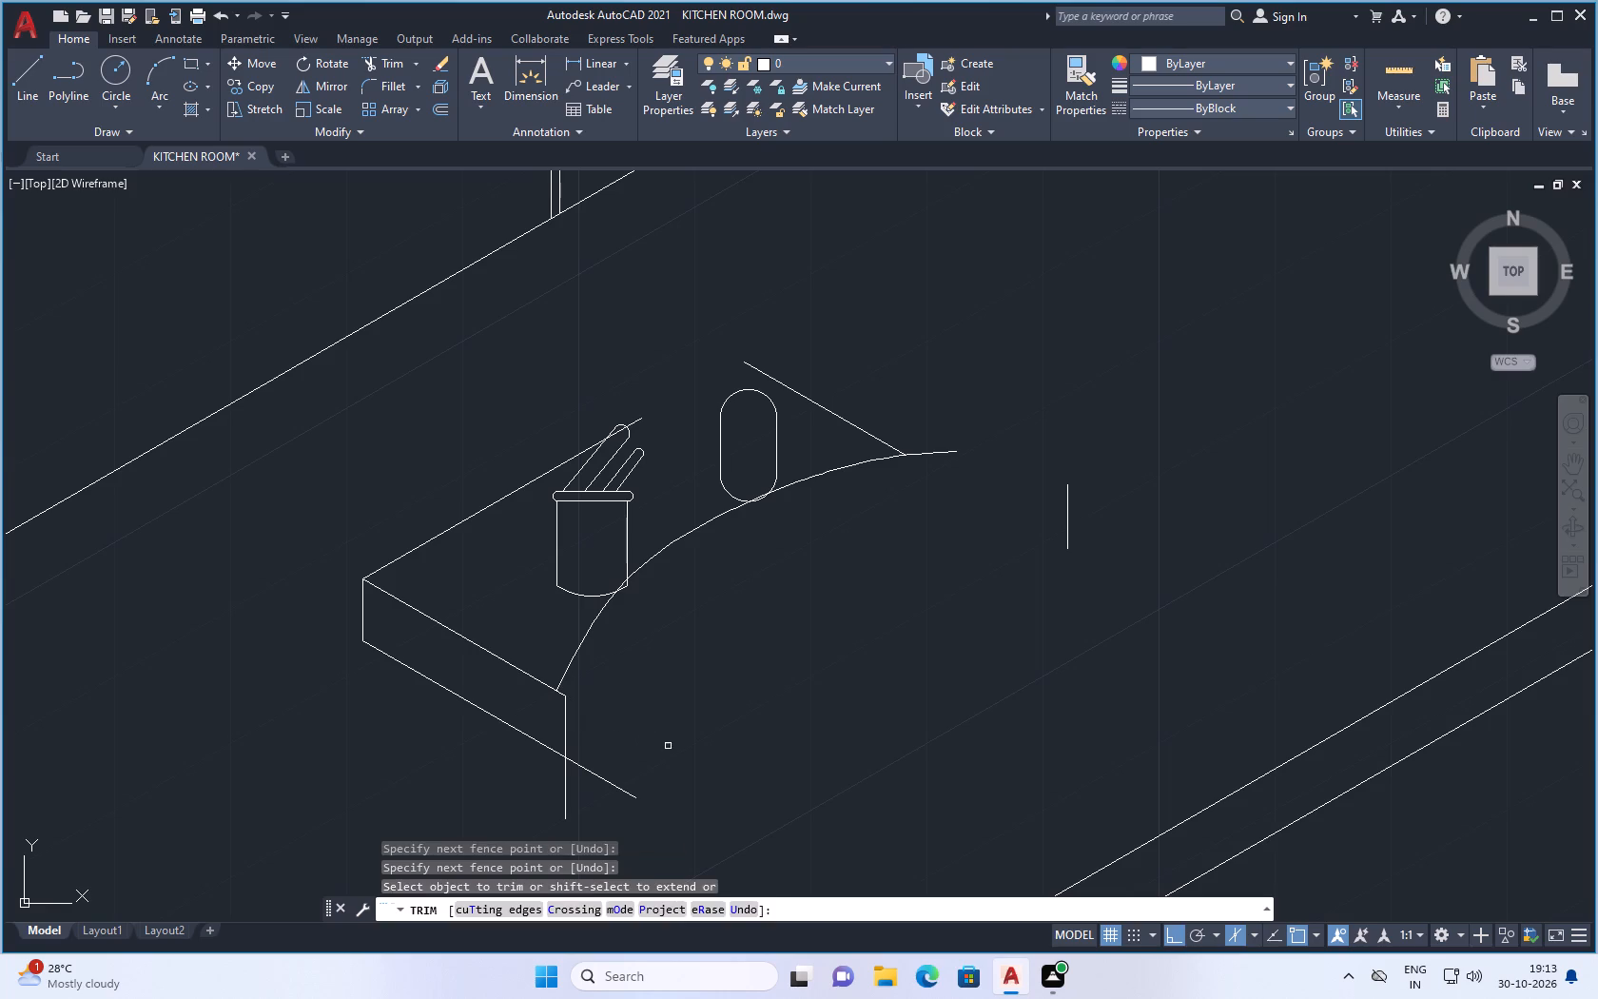
pyautogui.press('Escape')
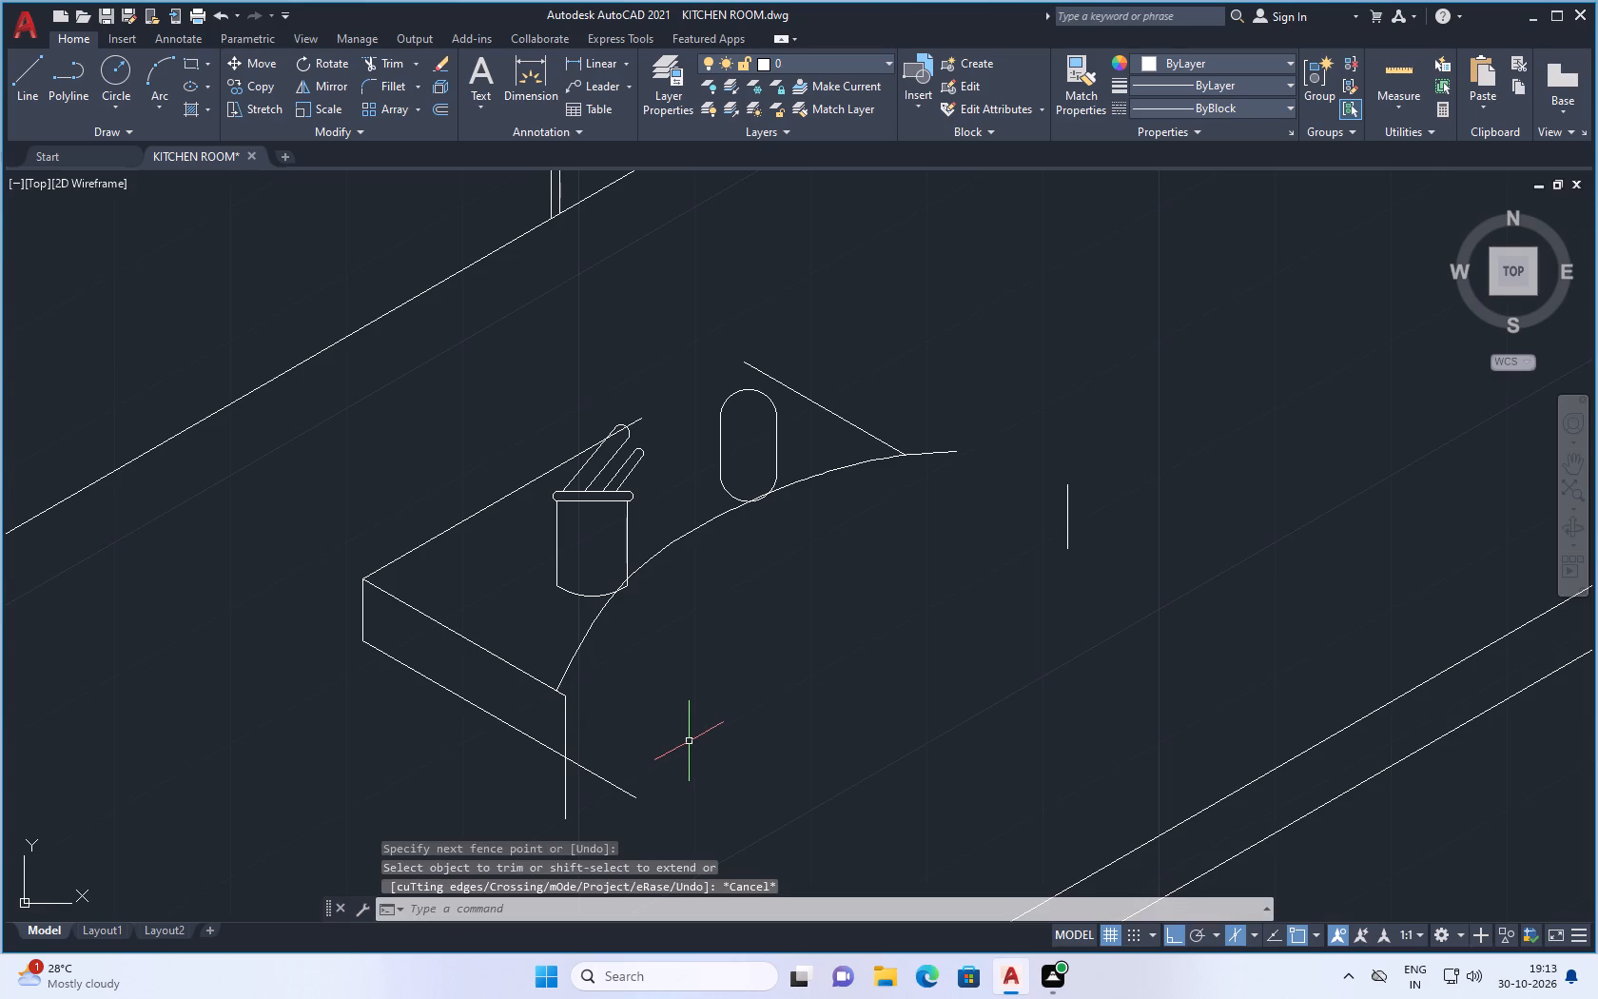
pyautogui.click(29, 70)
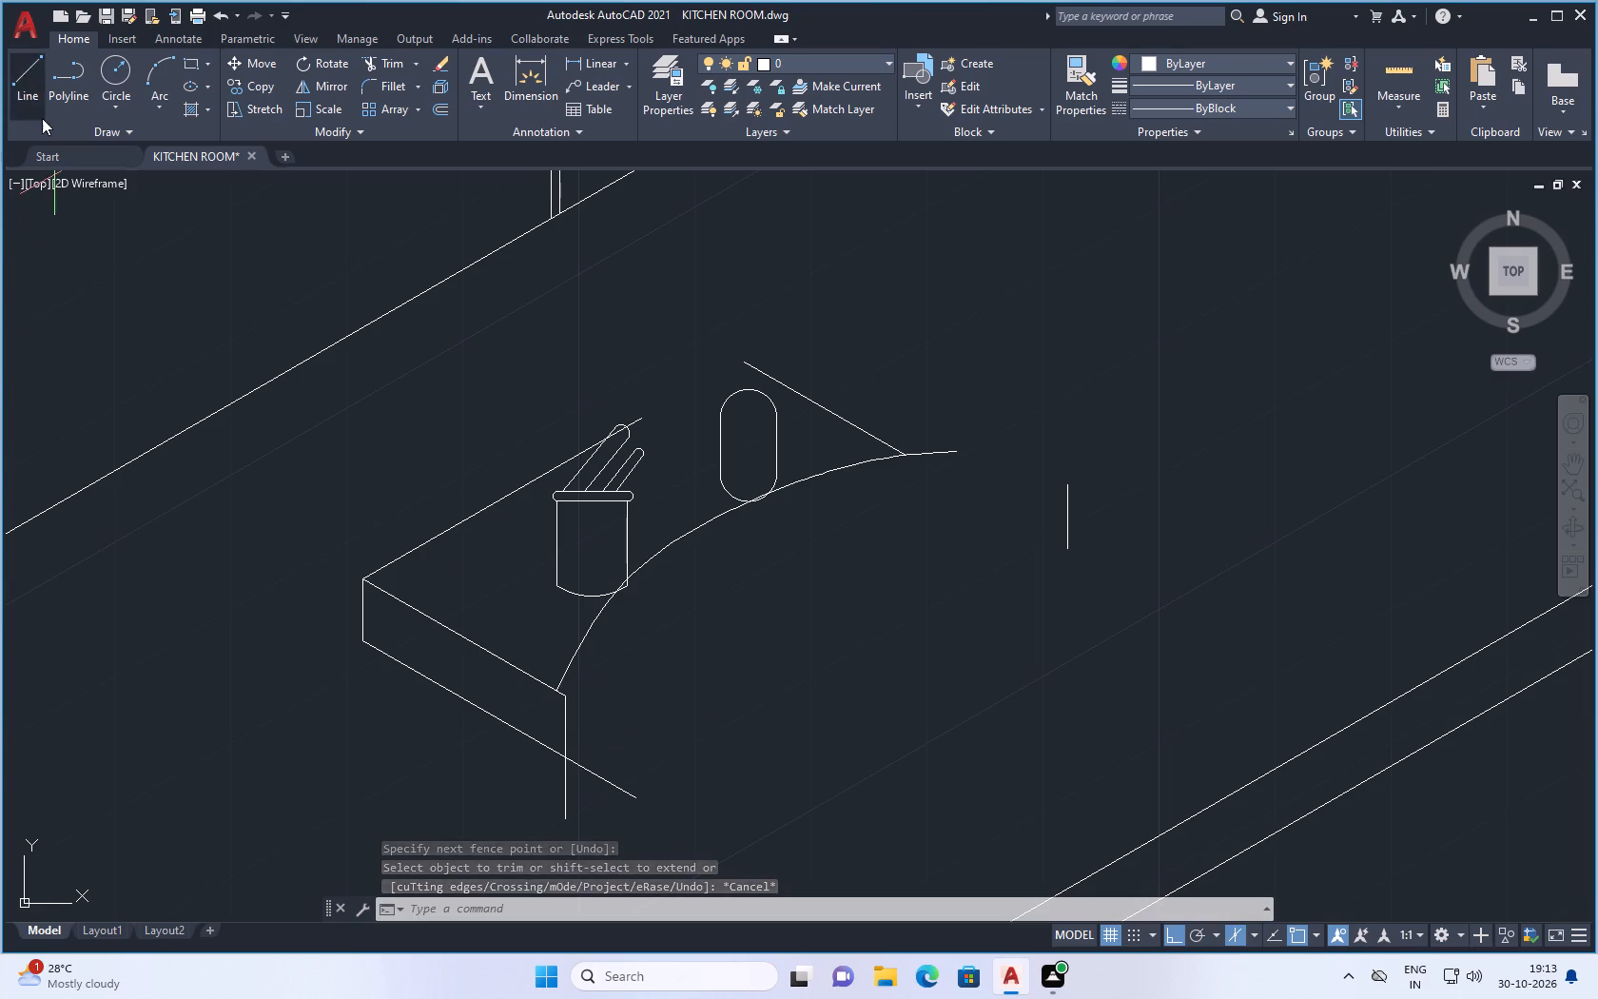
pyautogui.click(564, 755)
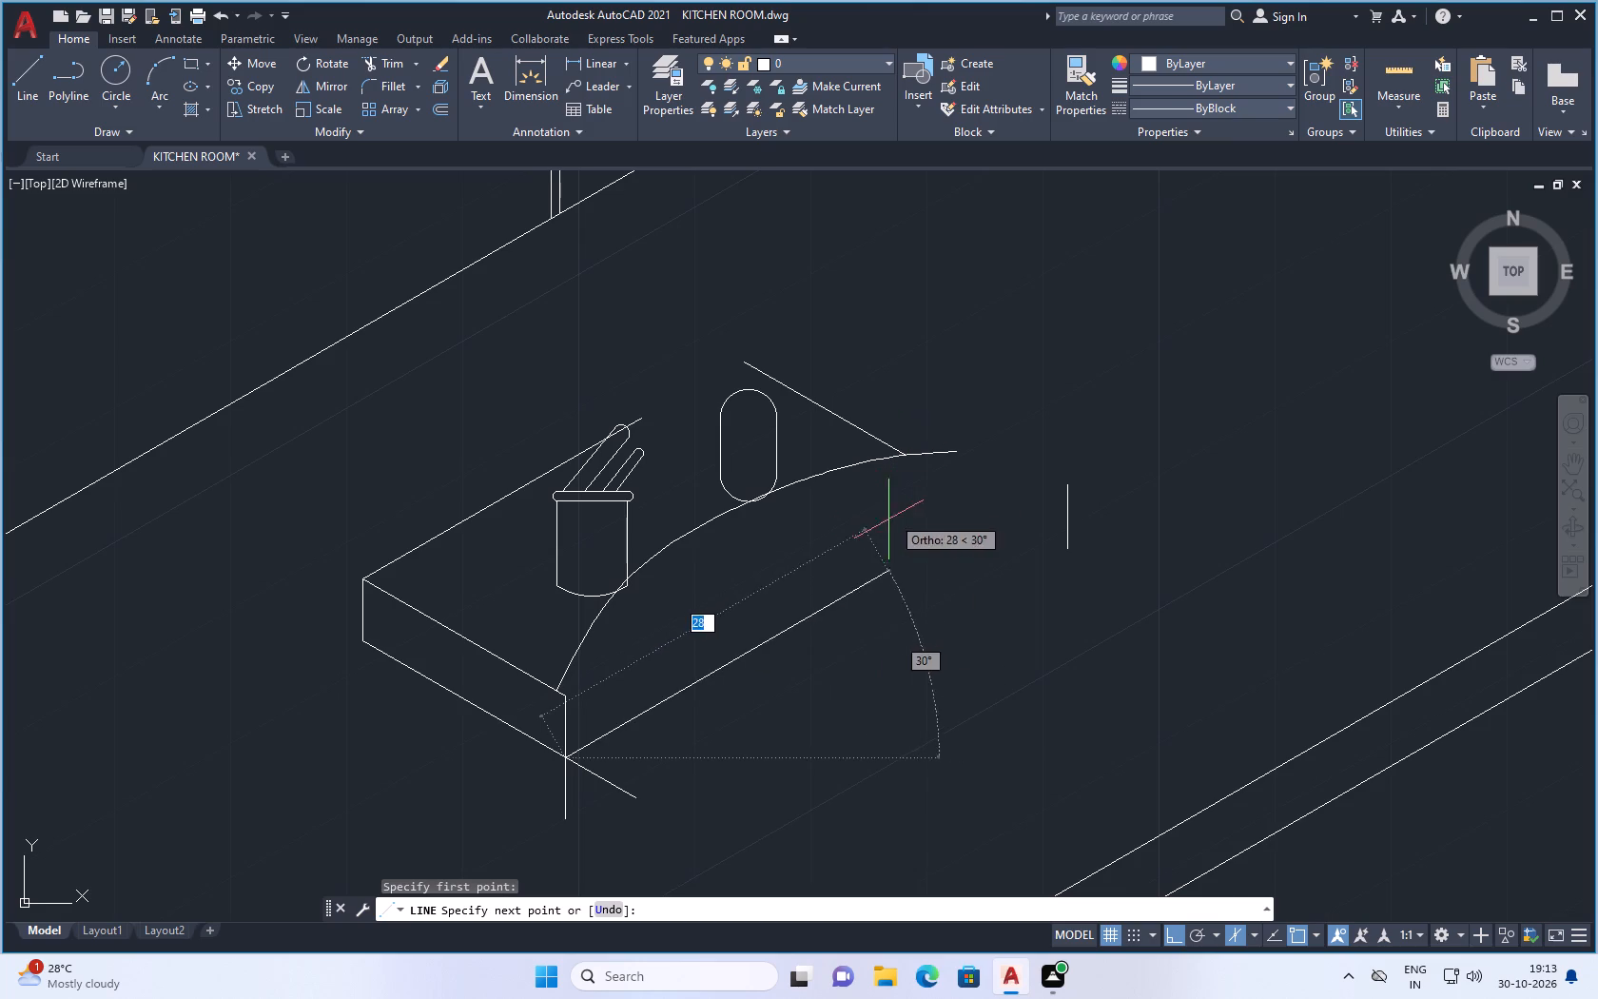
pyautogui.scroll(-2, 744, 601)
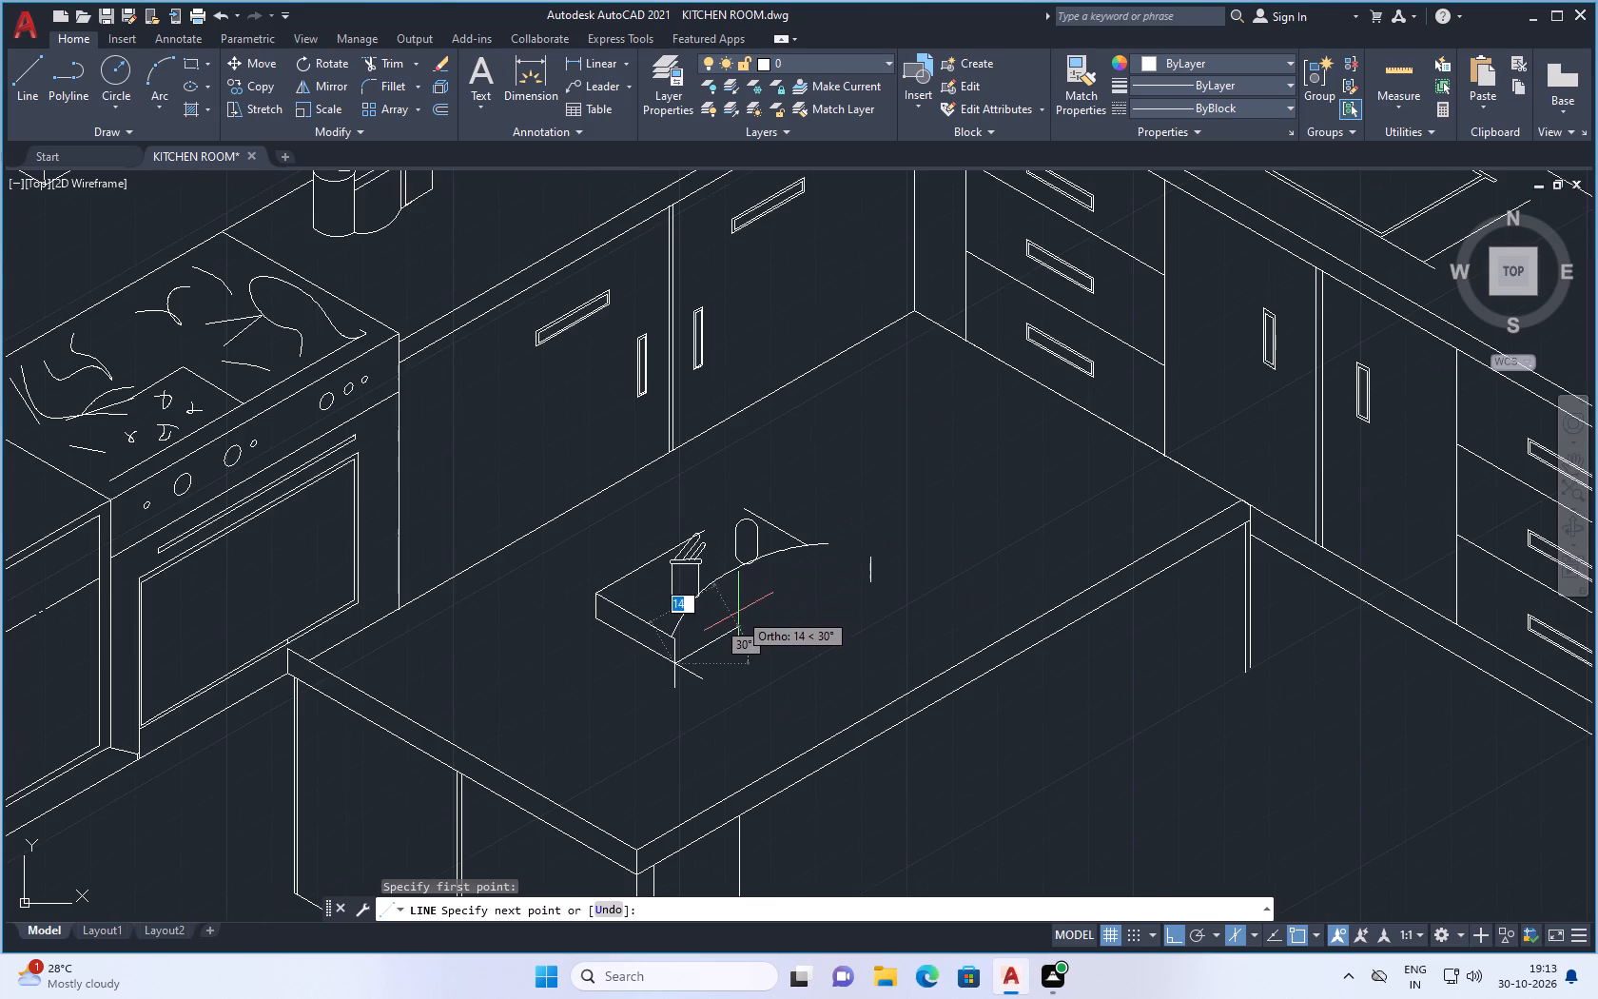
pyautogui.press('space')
# Delete the curved spline running past the bottoms of the container and round-ended object.
pyautogui.scroll(-2, 732, 578)
pyautogui.scroll(3, 737, 563)
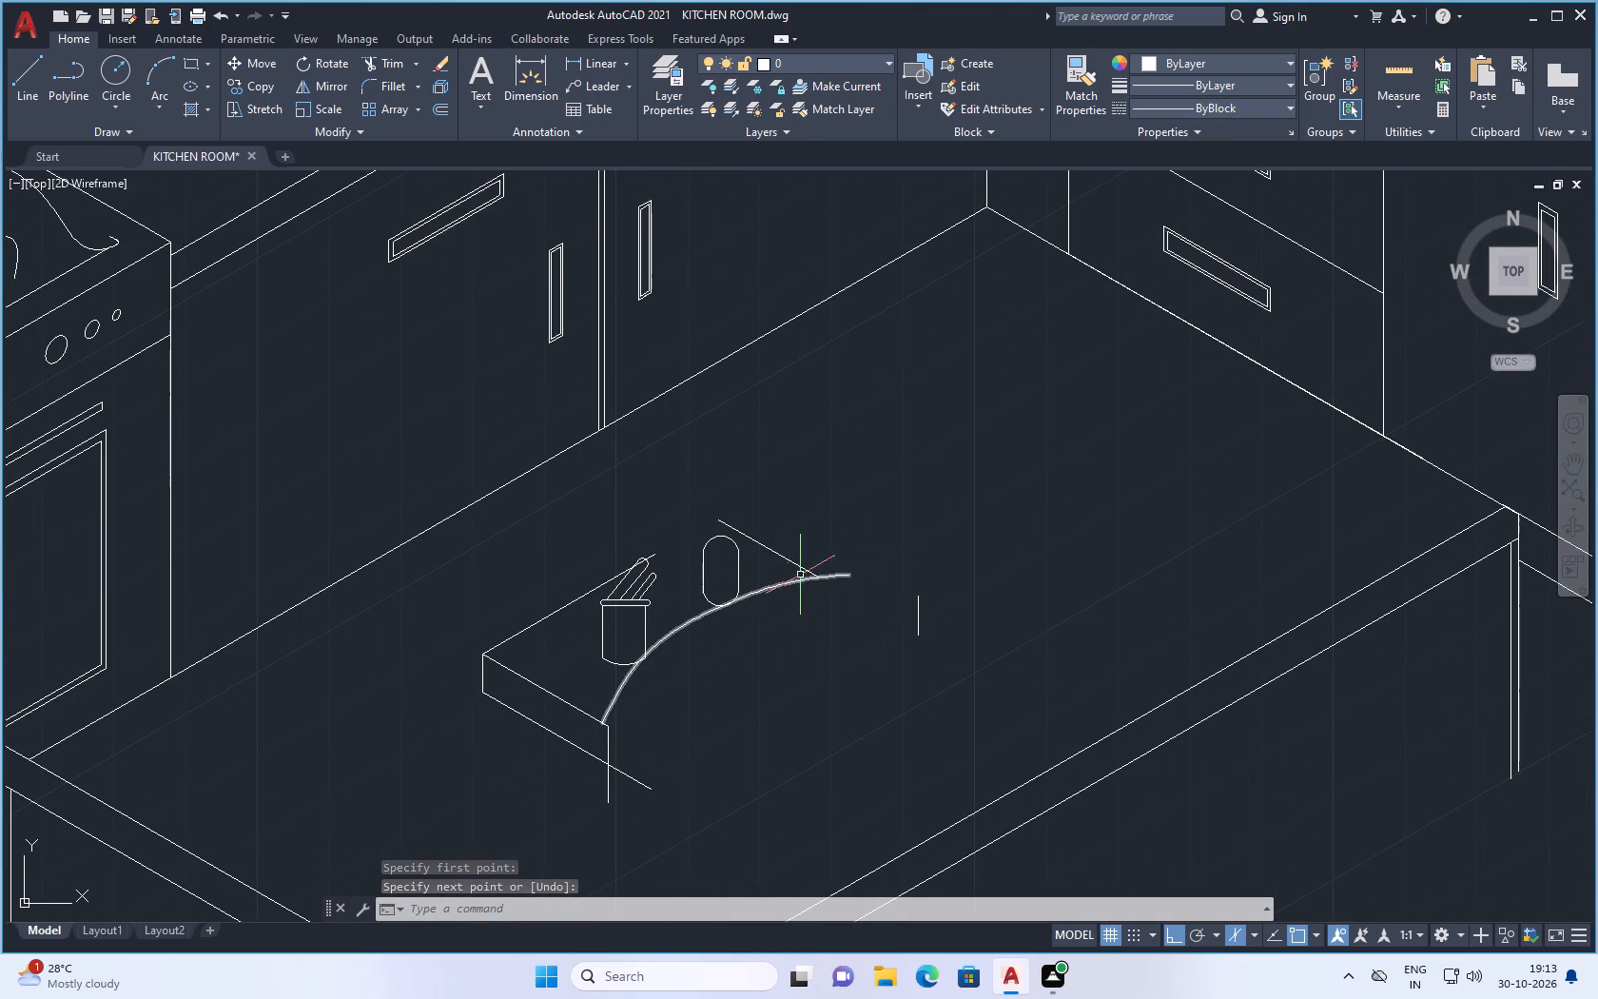
pyautogui.click(688, 626)
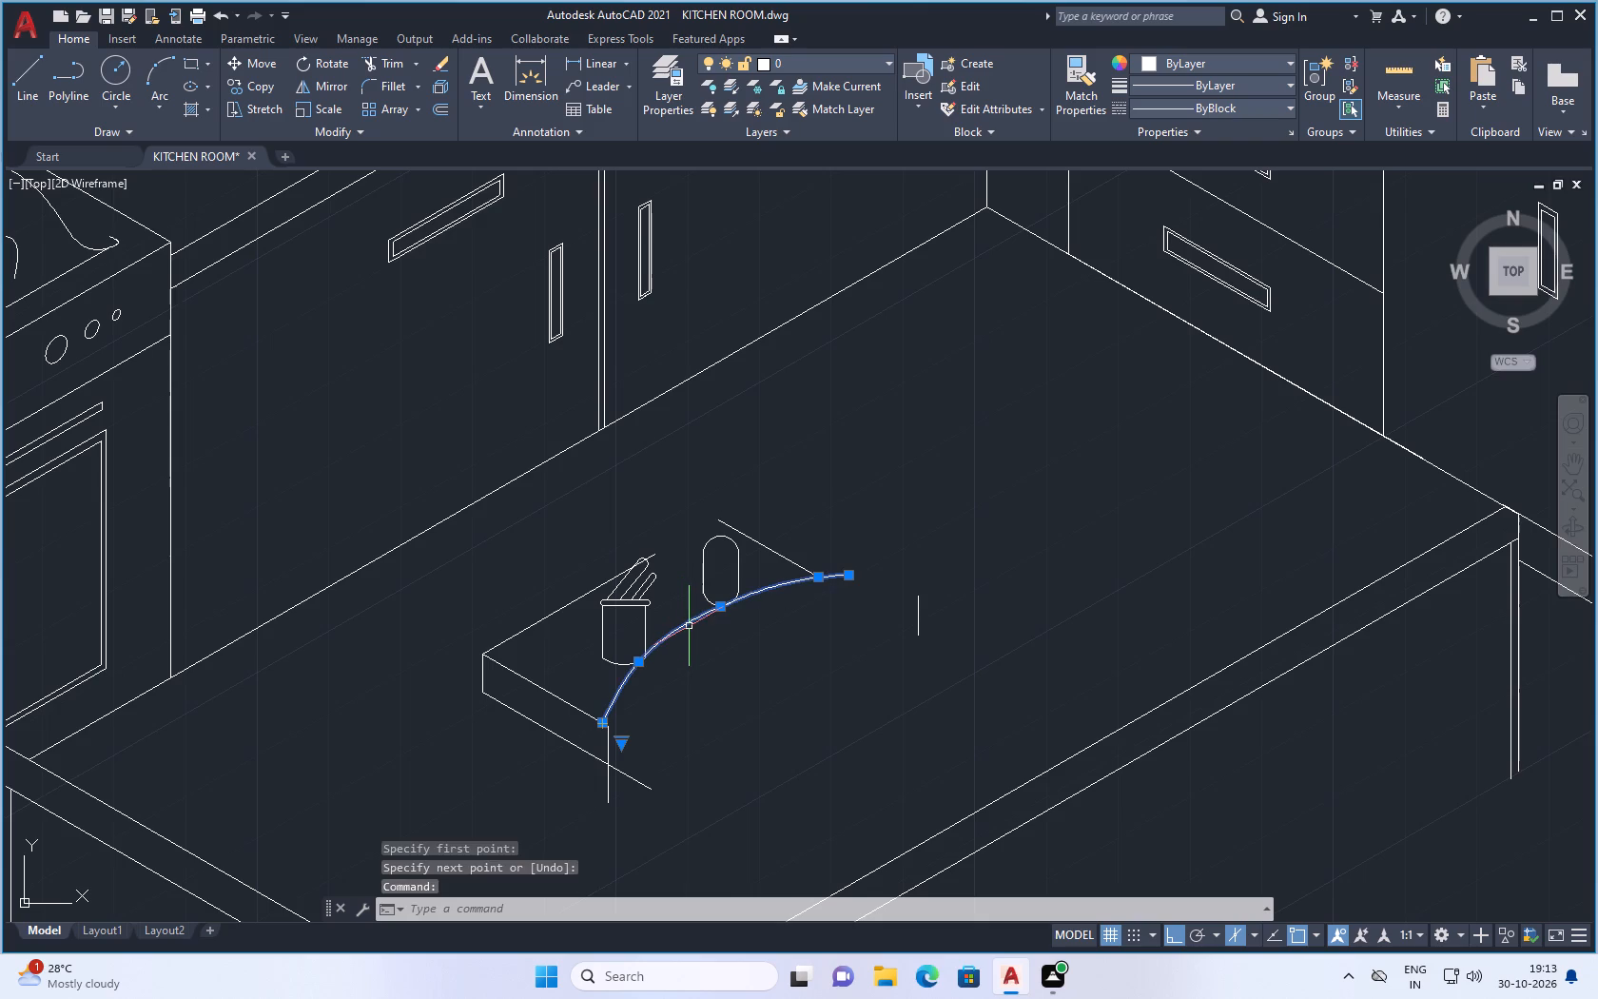
pyautogui.press('Delete')
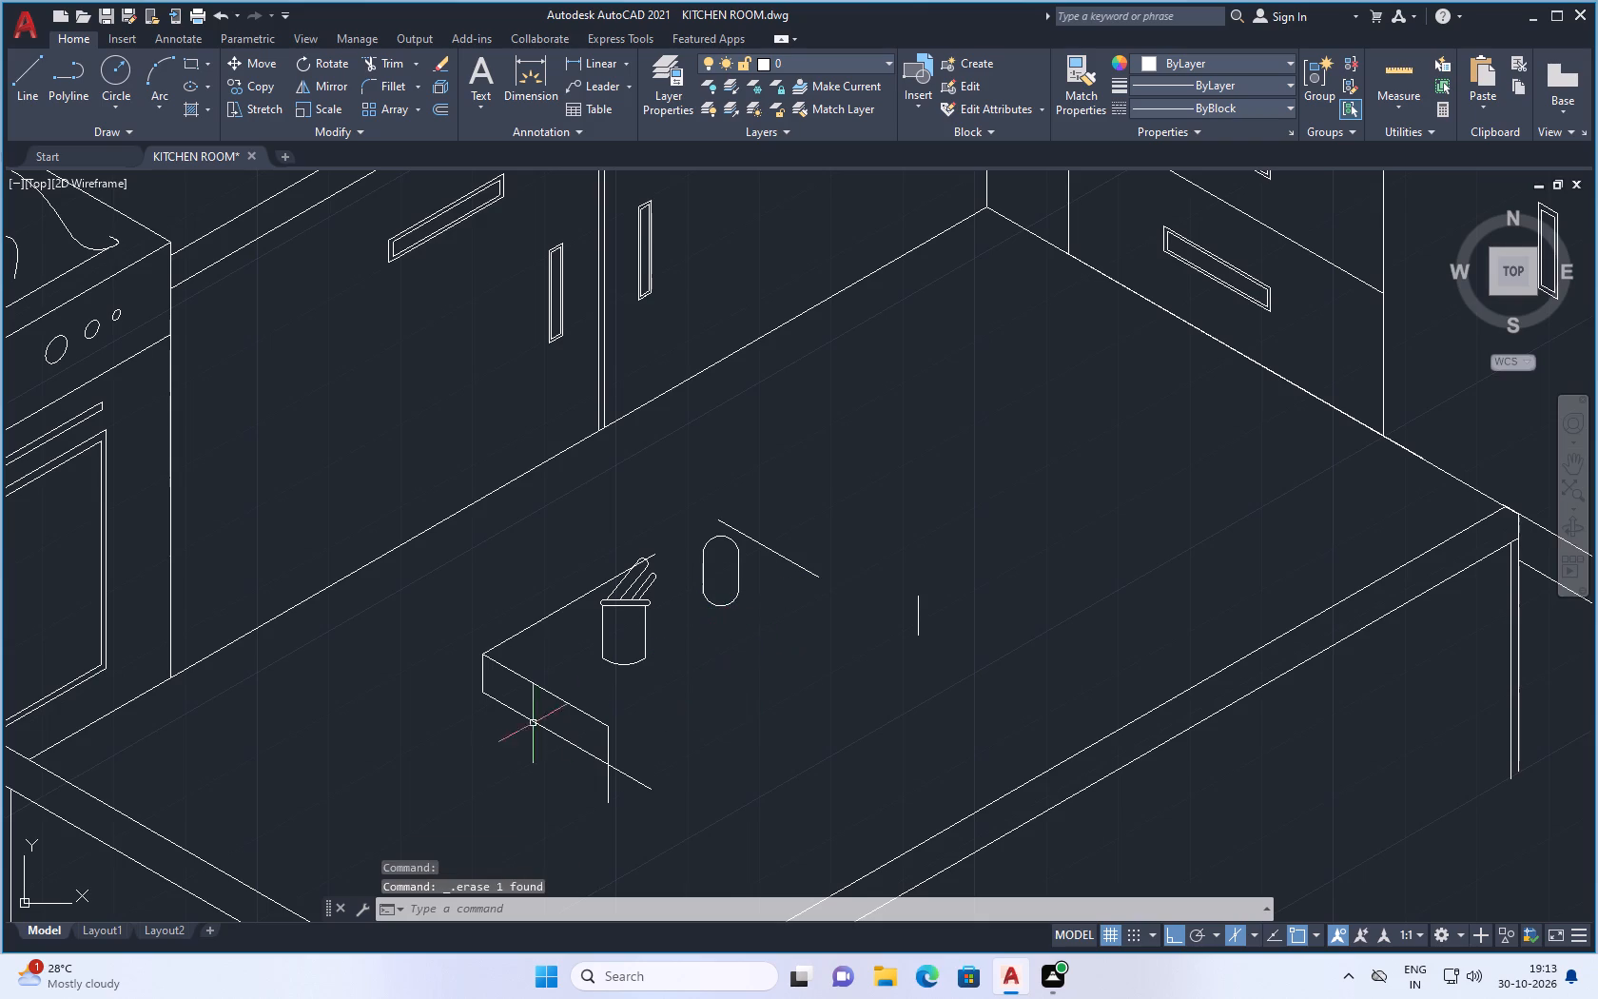
# Draw a straight line about 32 units long at 30° from the box's front left top edge to the back right edge.
pyautogui.click(23, 66)
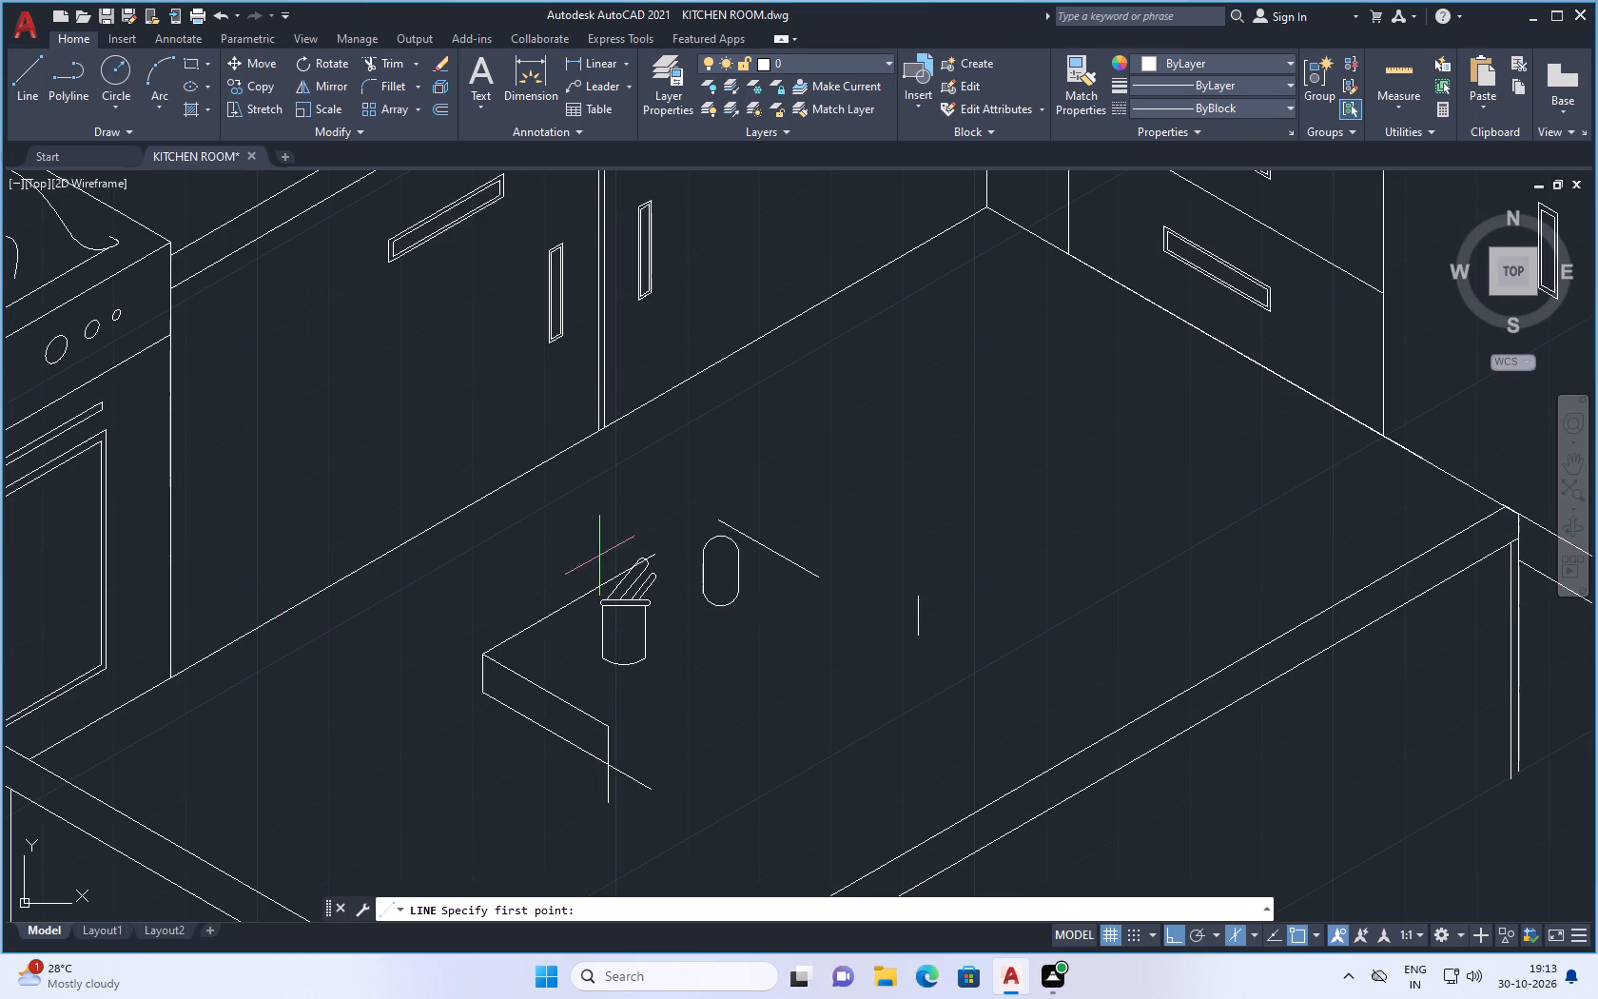
pyautogui.scroll(1, 623, 691)
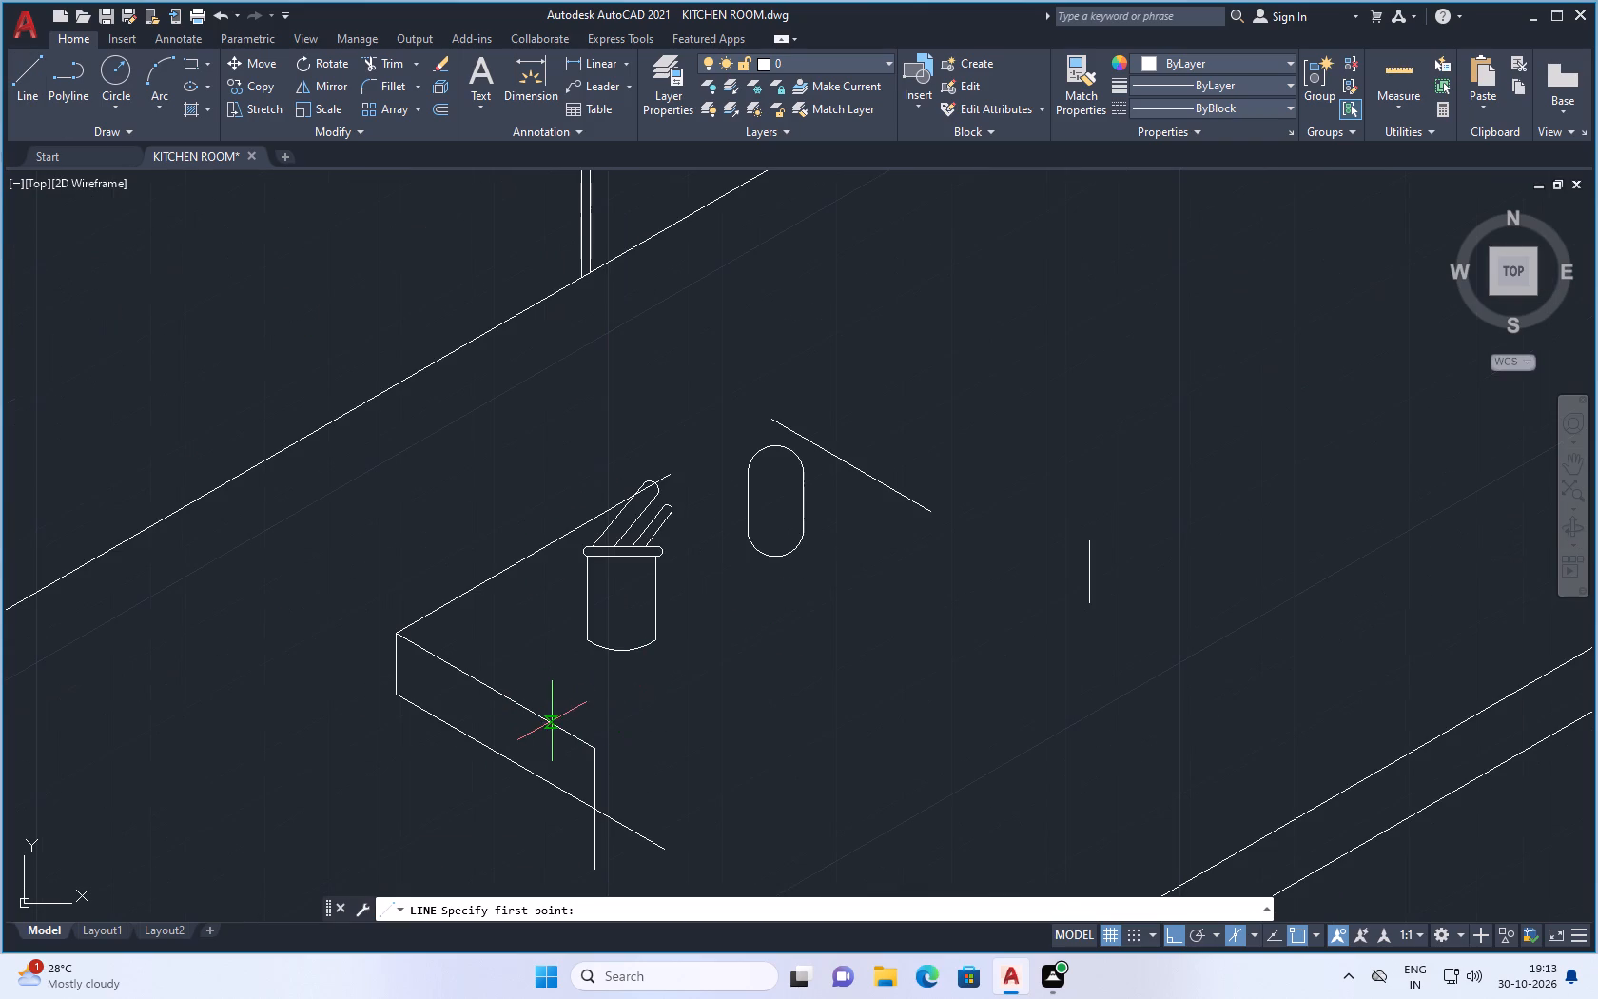
pyautogui.click(552, 721)
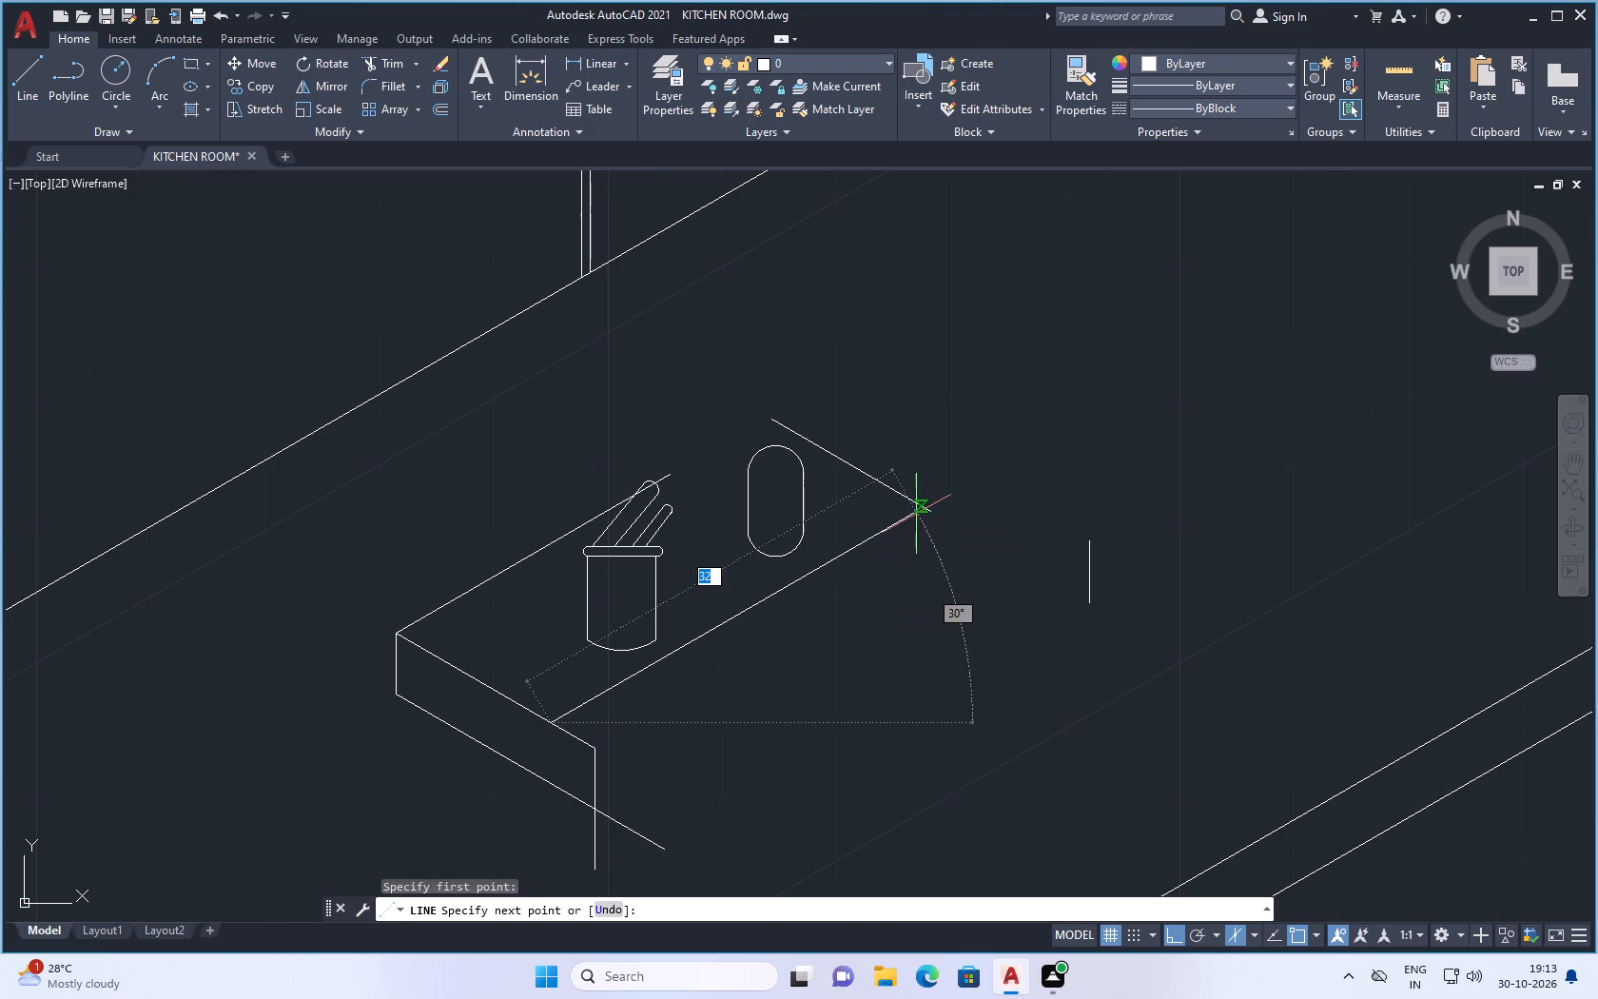
pyautogui.click(916, 514)
pyautogui.press('space')
# Draw a vertical line from the front end of the new long upper edge down past the box's lower left edge.
pyautogui.press('space')
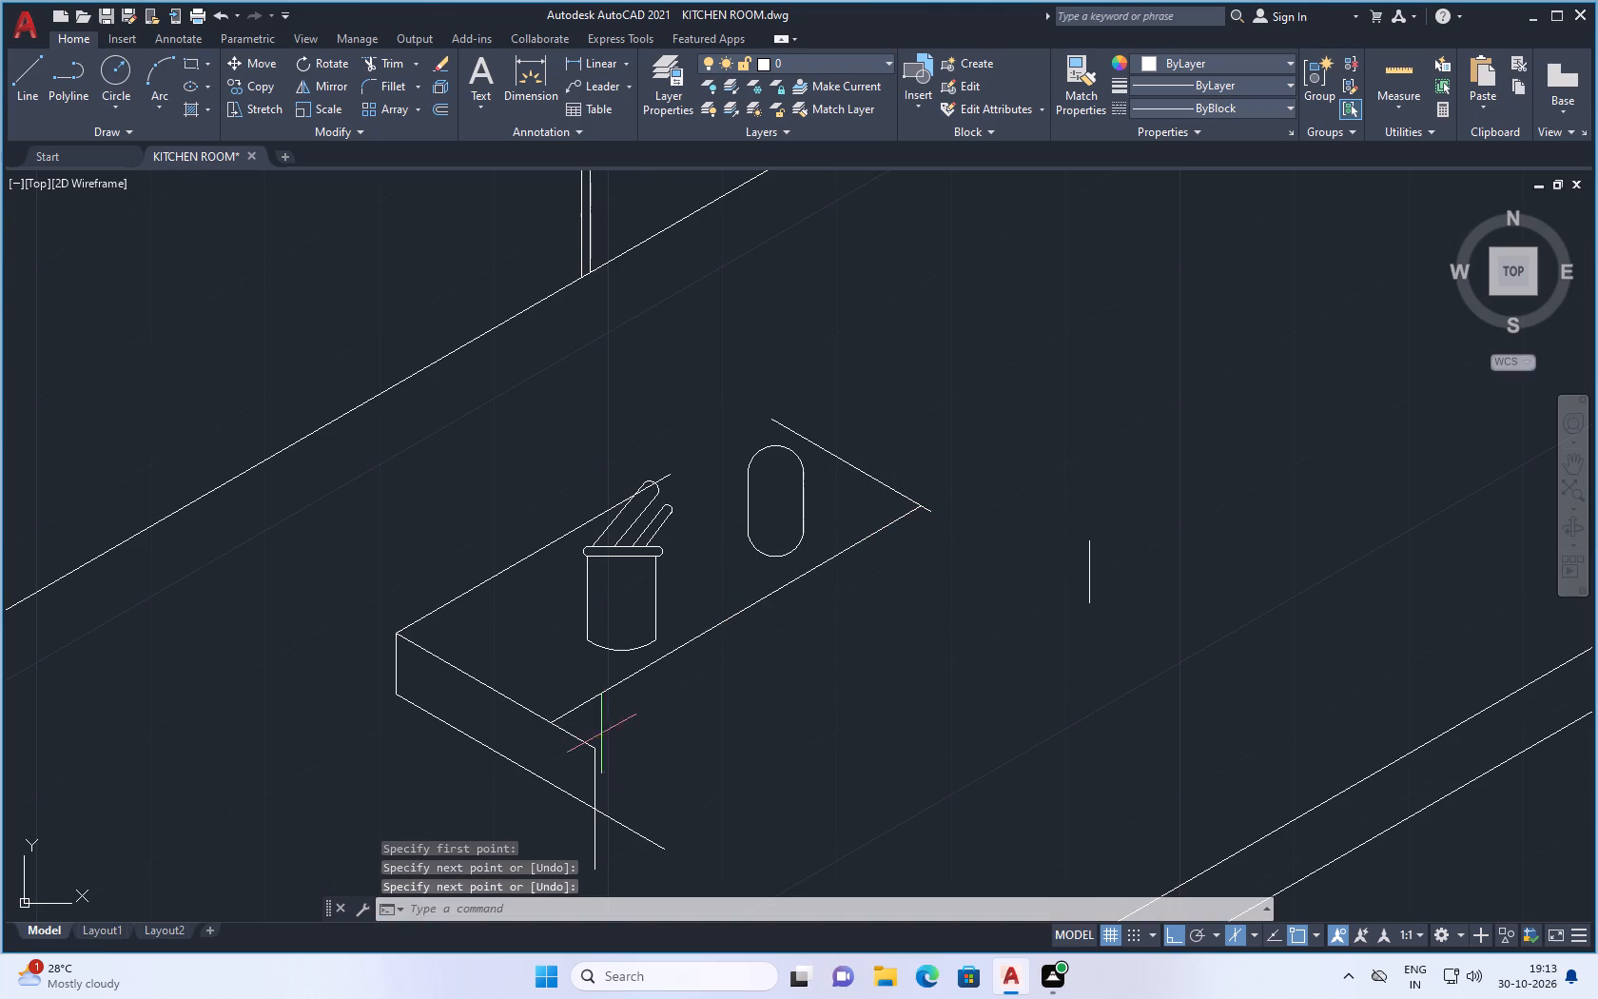
pyautogui.click(553, 730)
pyautogui.click(548, 832)
pyautogui.press('space')
# Trim the top and lower left edges beyond the new vertical corner line and remove the earlier vertical line.
pyautogui.press('t')
pyautogui.press('r')
pyautogui.press('Return')
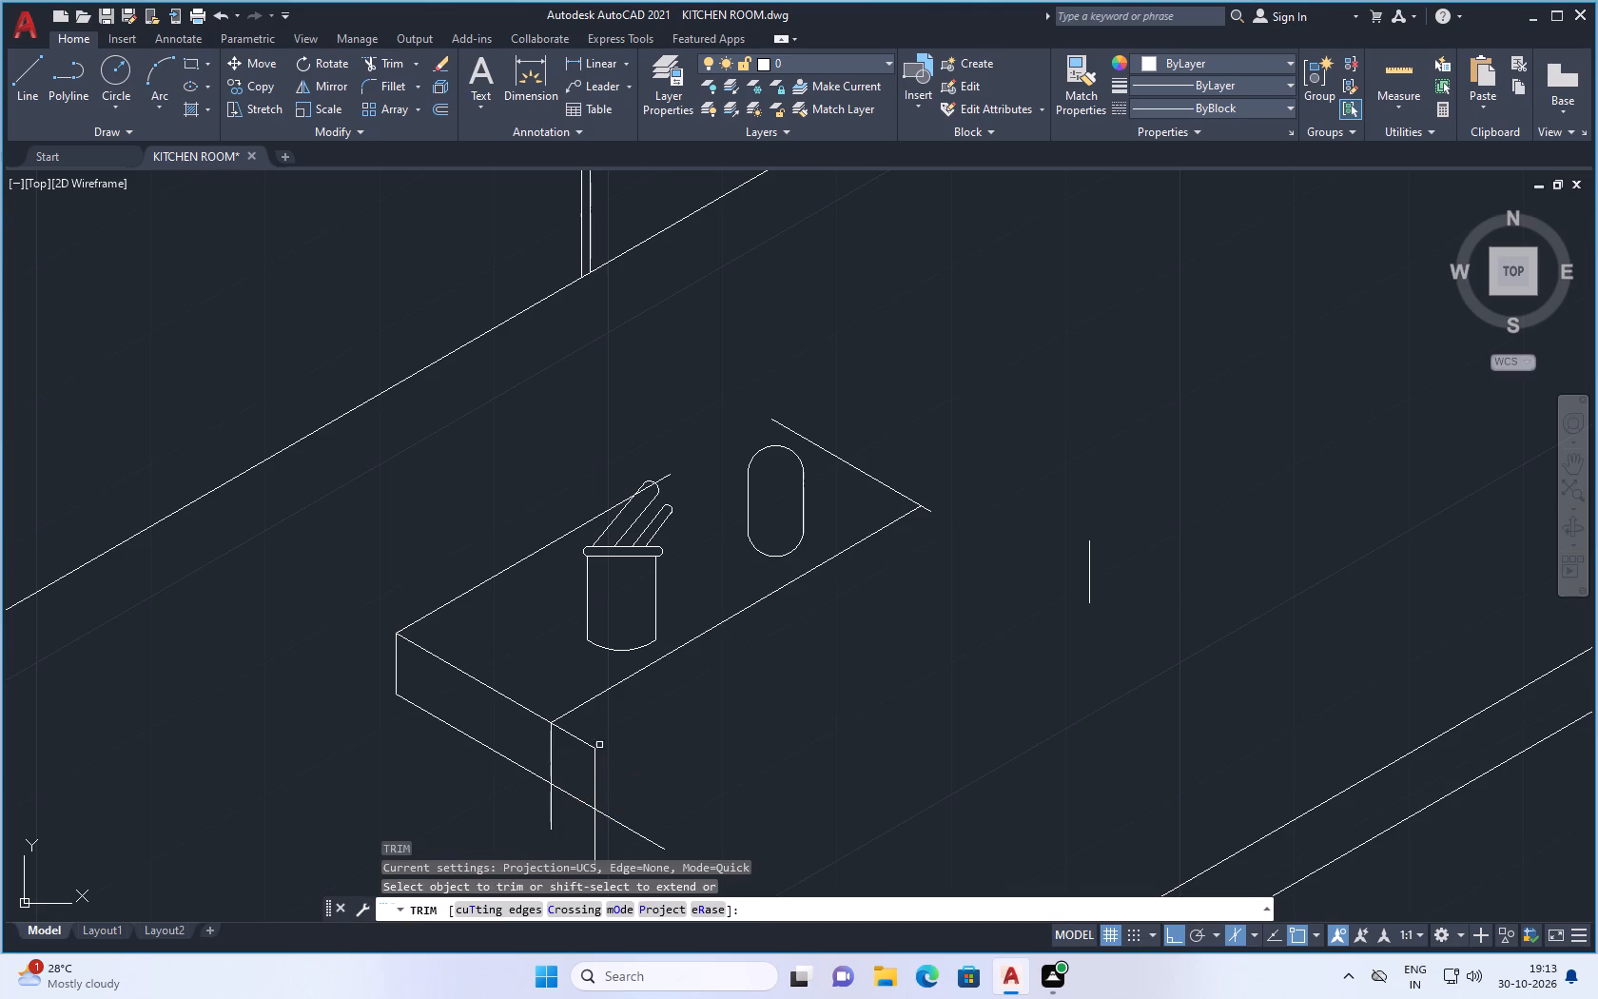
pyautogui.click(581, 742)
pyautogui.click(591, 755)
pyautogui.click(595, 763)
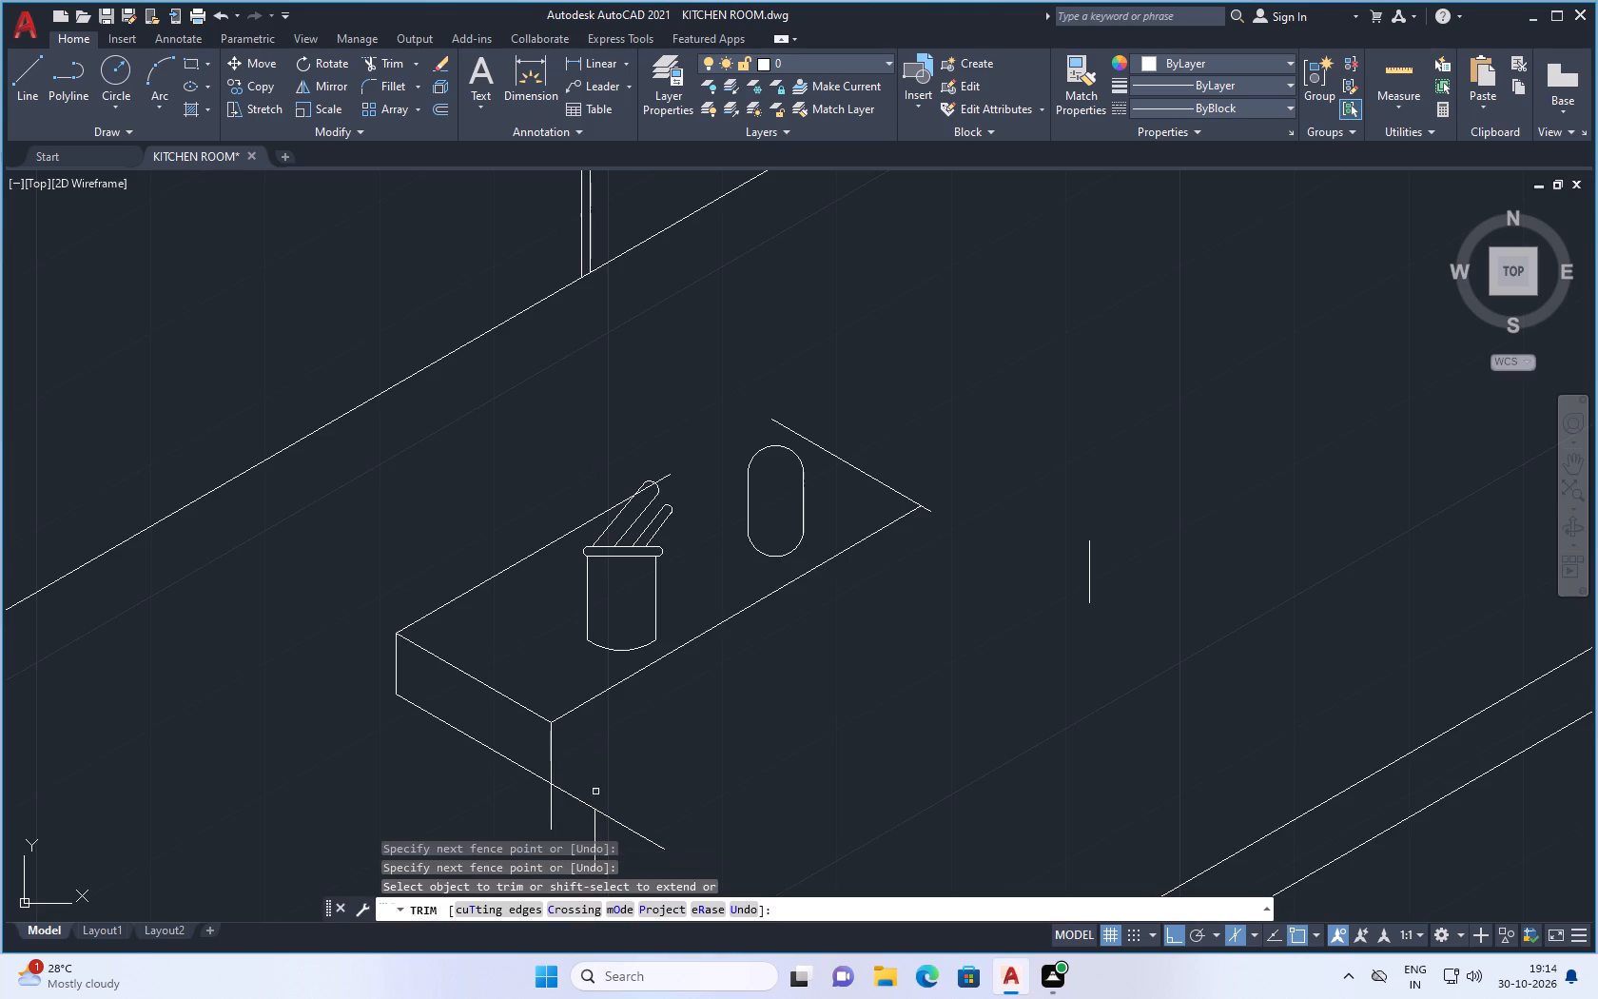
pyautogui.click(597, 810)
pyautogui.click(603, 813)
pyautogui.press('Escape')
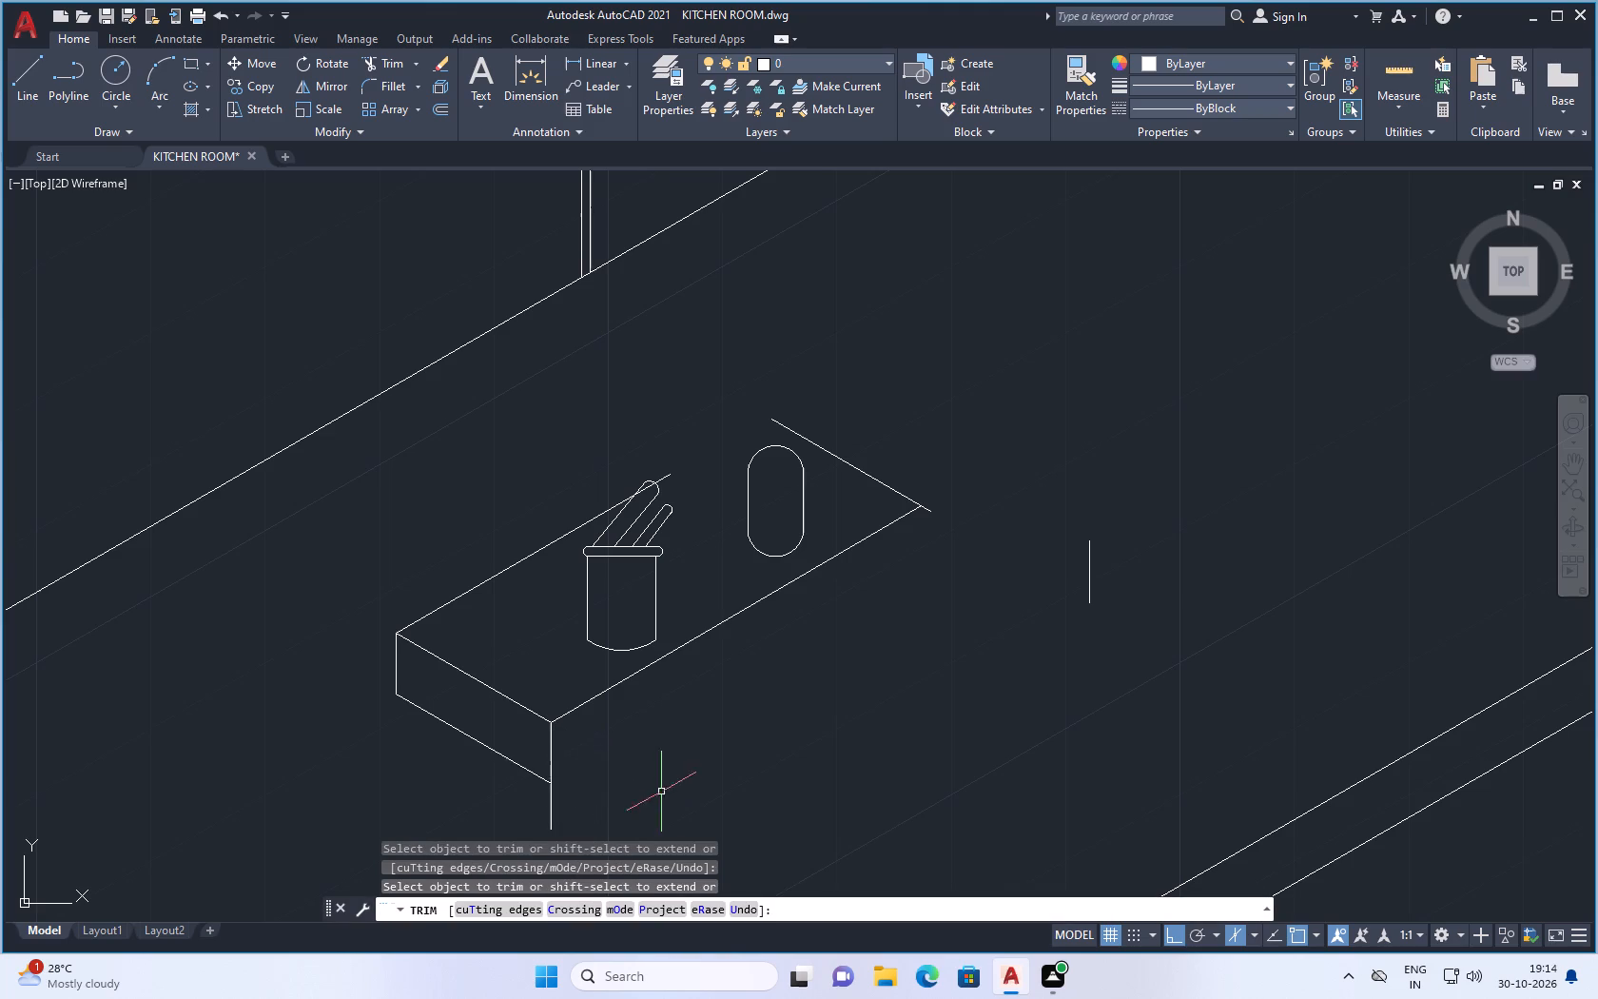
# Draw the box's long lower front edge parallel to the upper one, then a vertical edge up to the back right edge's end.
pyautogui.click(24, 85)
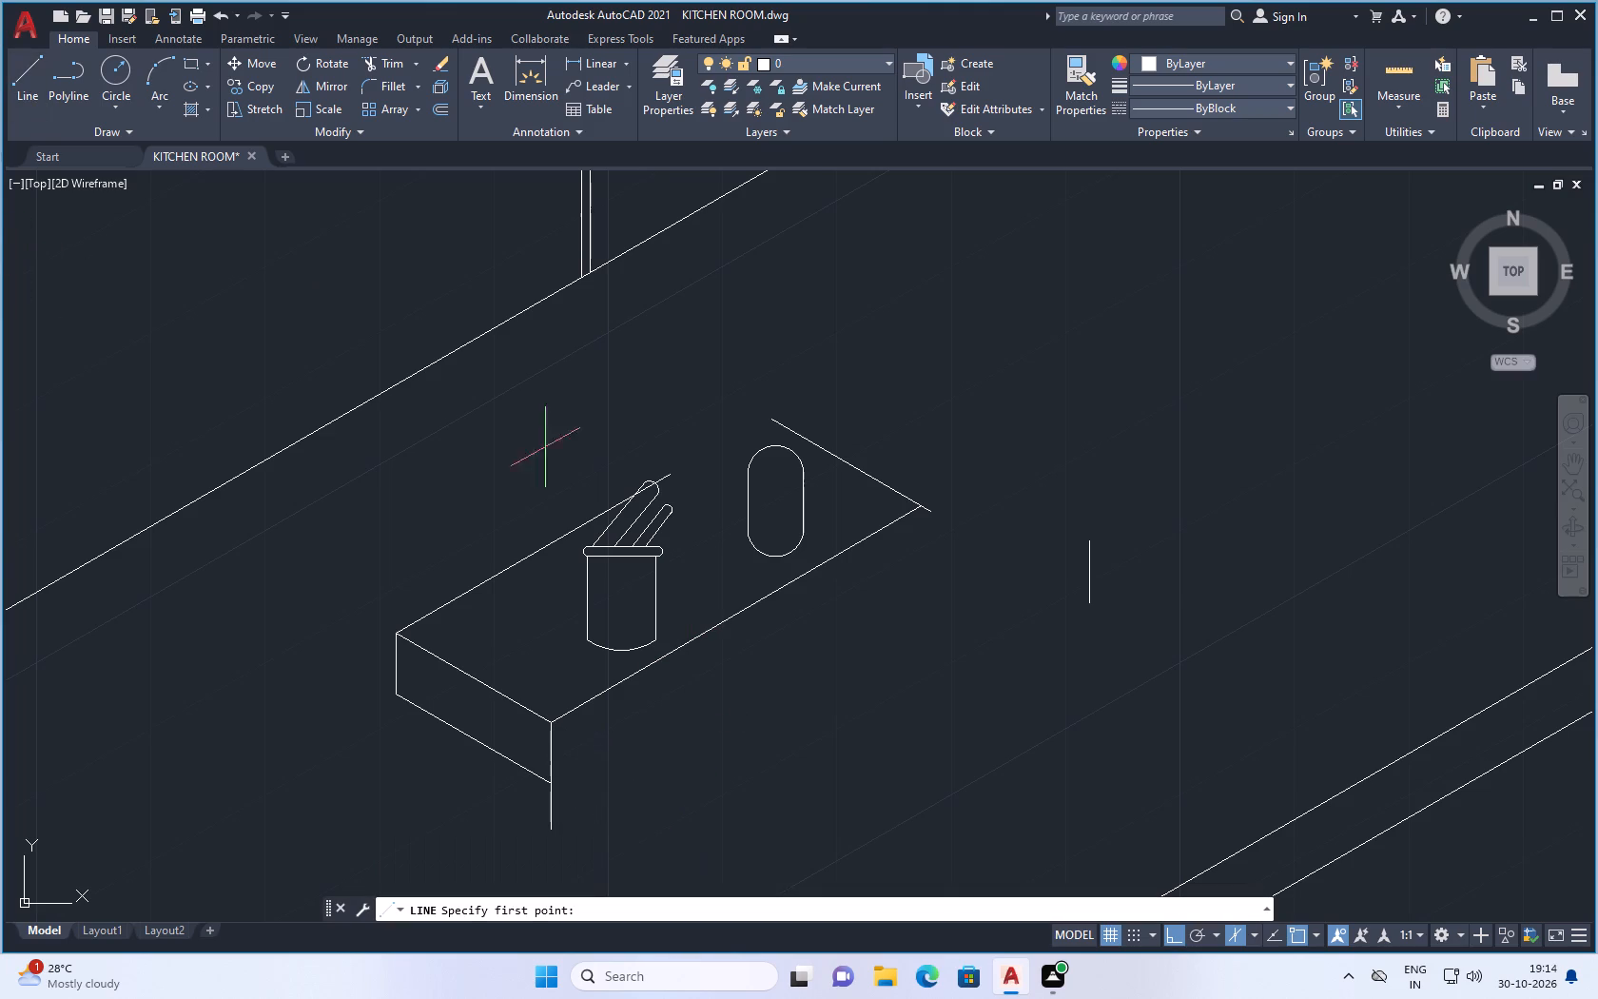
pyautogui.moveTo(554, 786); pyautogui.dragTo(564, 775)
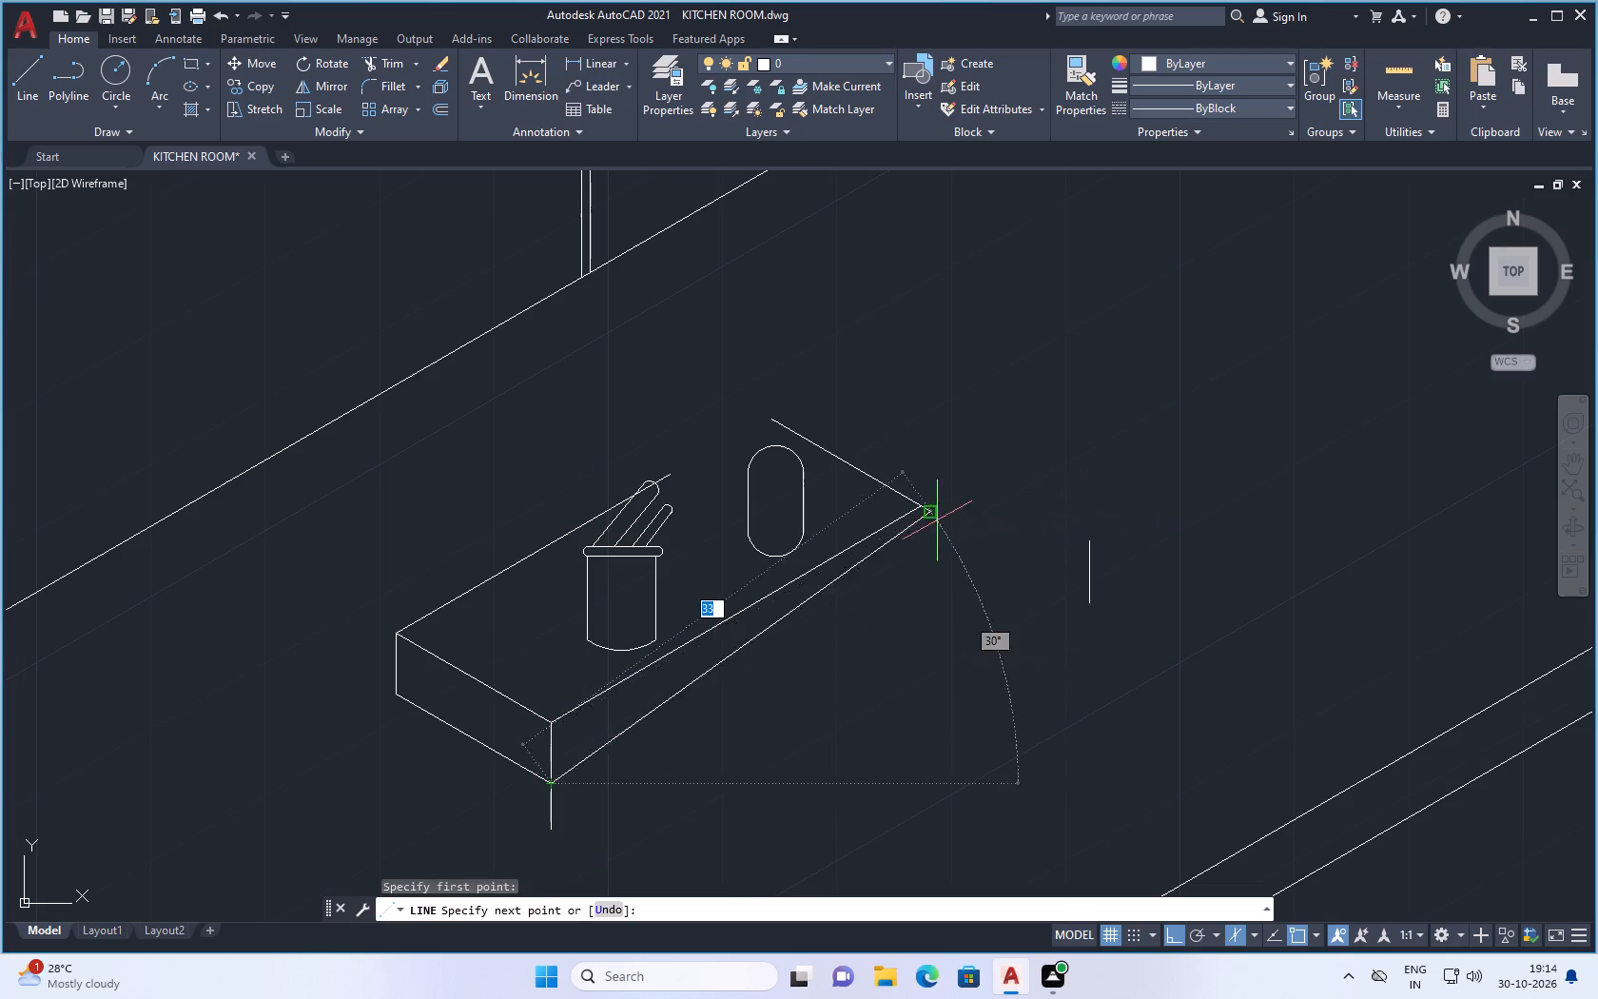
pyautogui.click(930, 563)
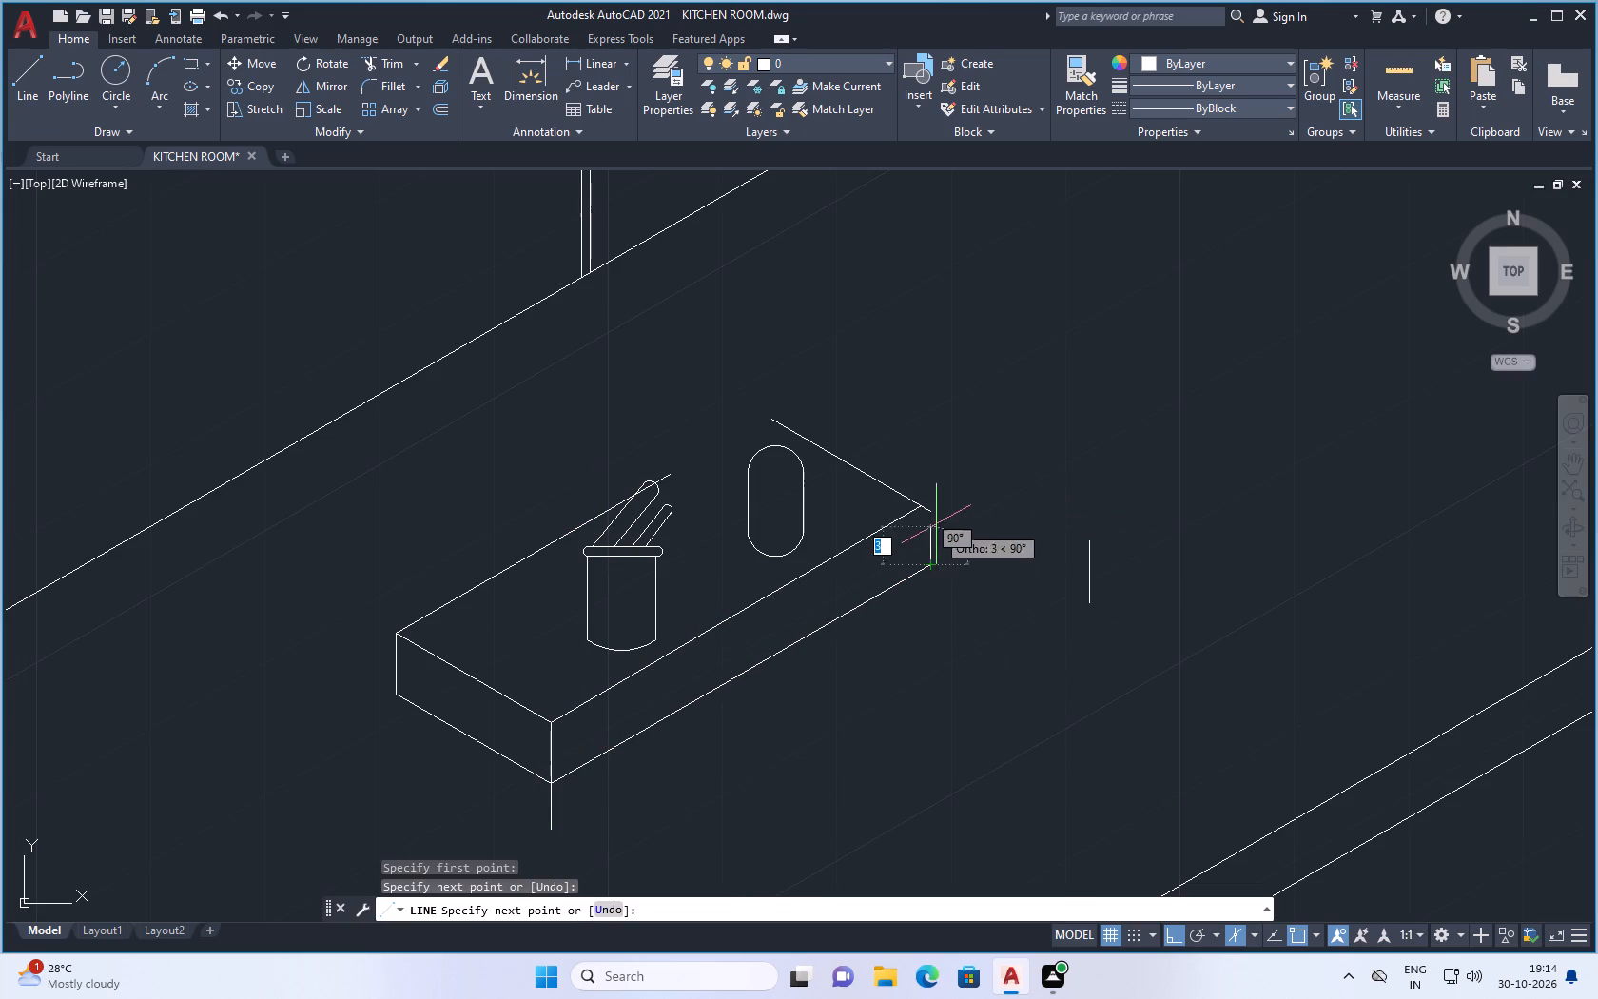
pyautogui.click(934, 504)
pyautogui.press('space')
# Delete the back right top edge behind the round-ended object.
pyautogui.scroll(-2, 952, 615)
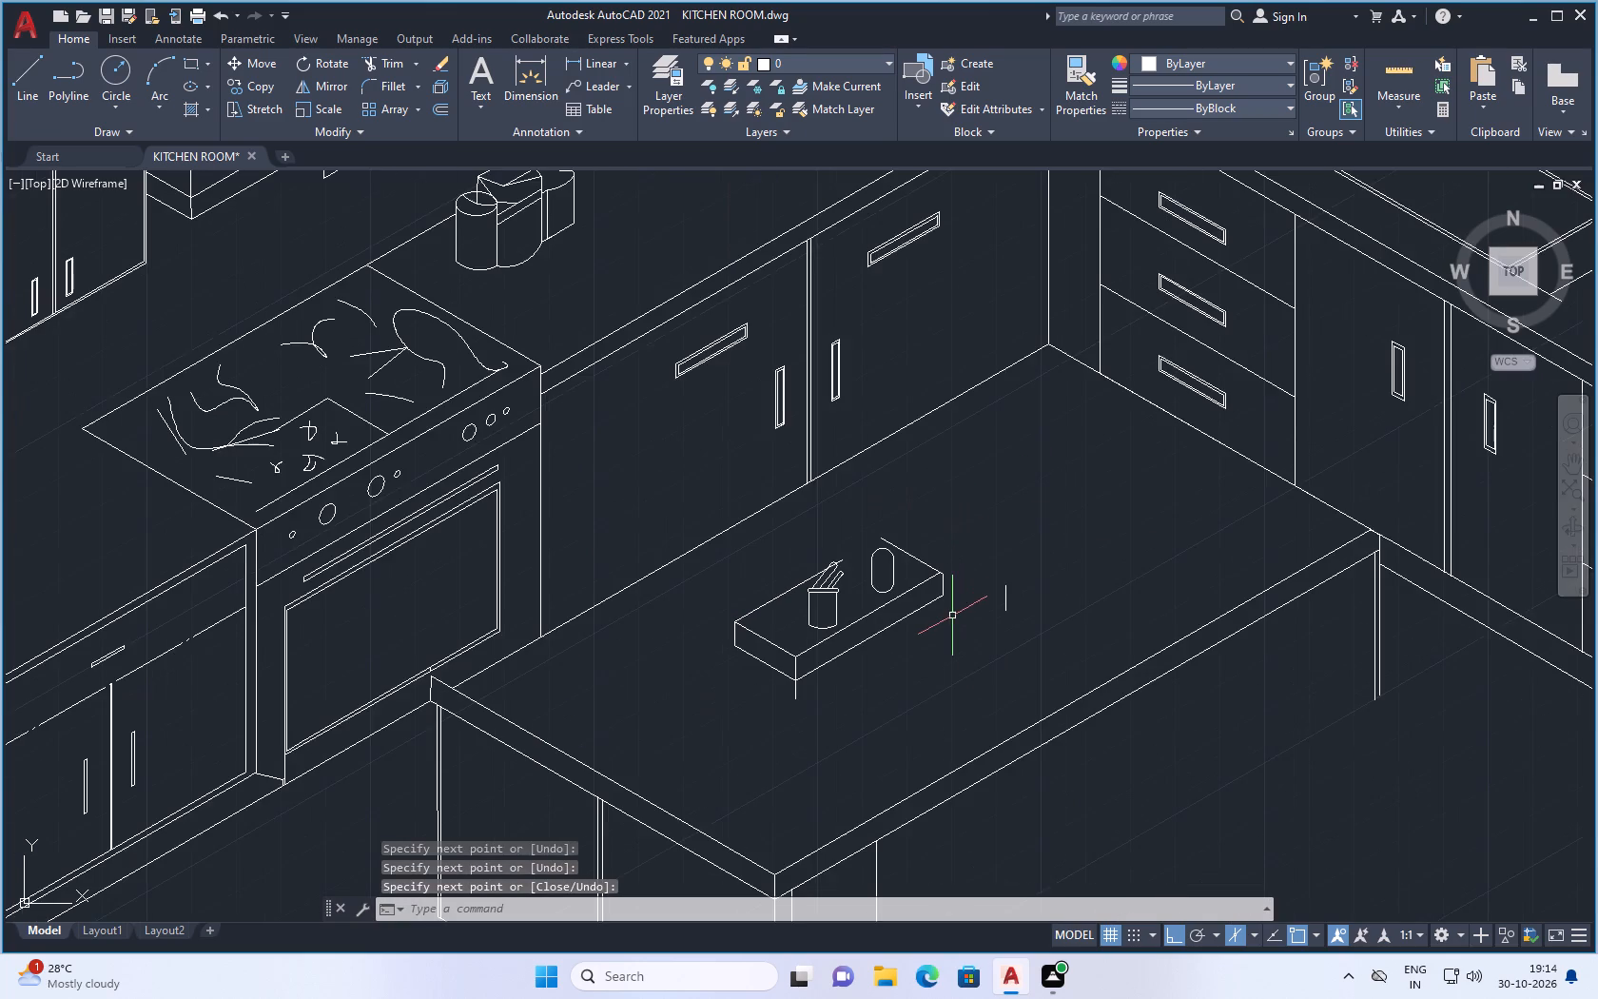
pyautogui.scroll(2, 882, 520)
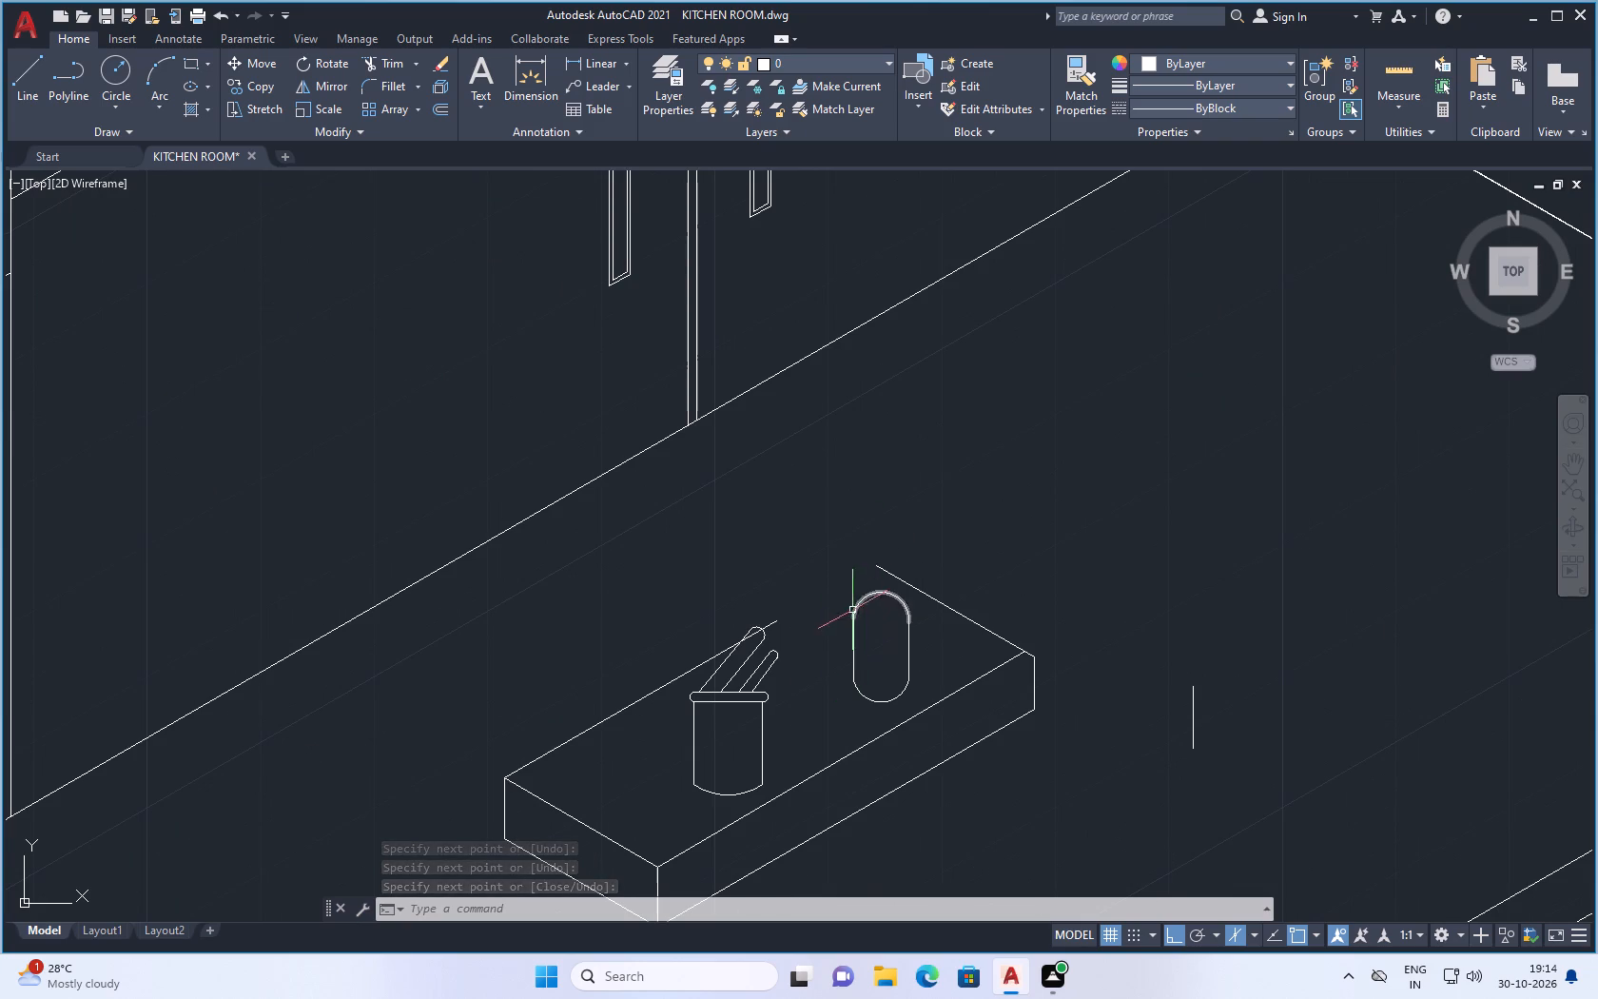
pyautogui.click(936, 604)
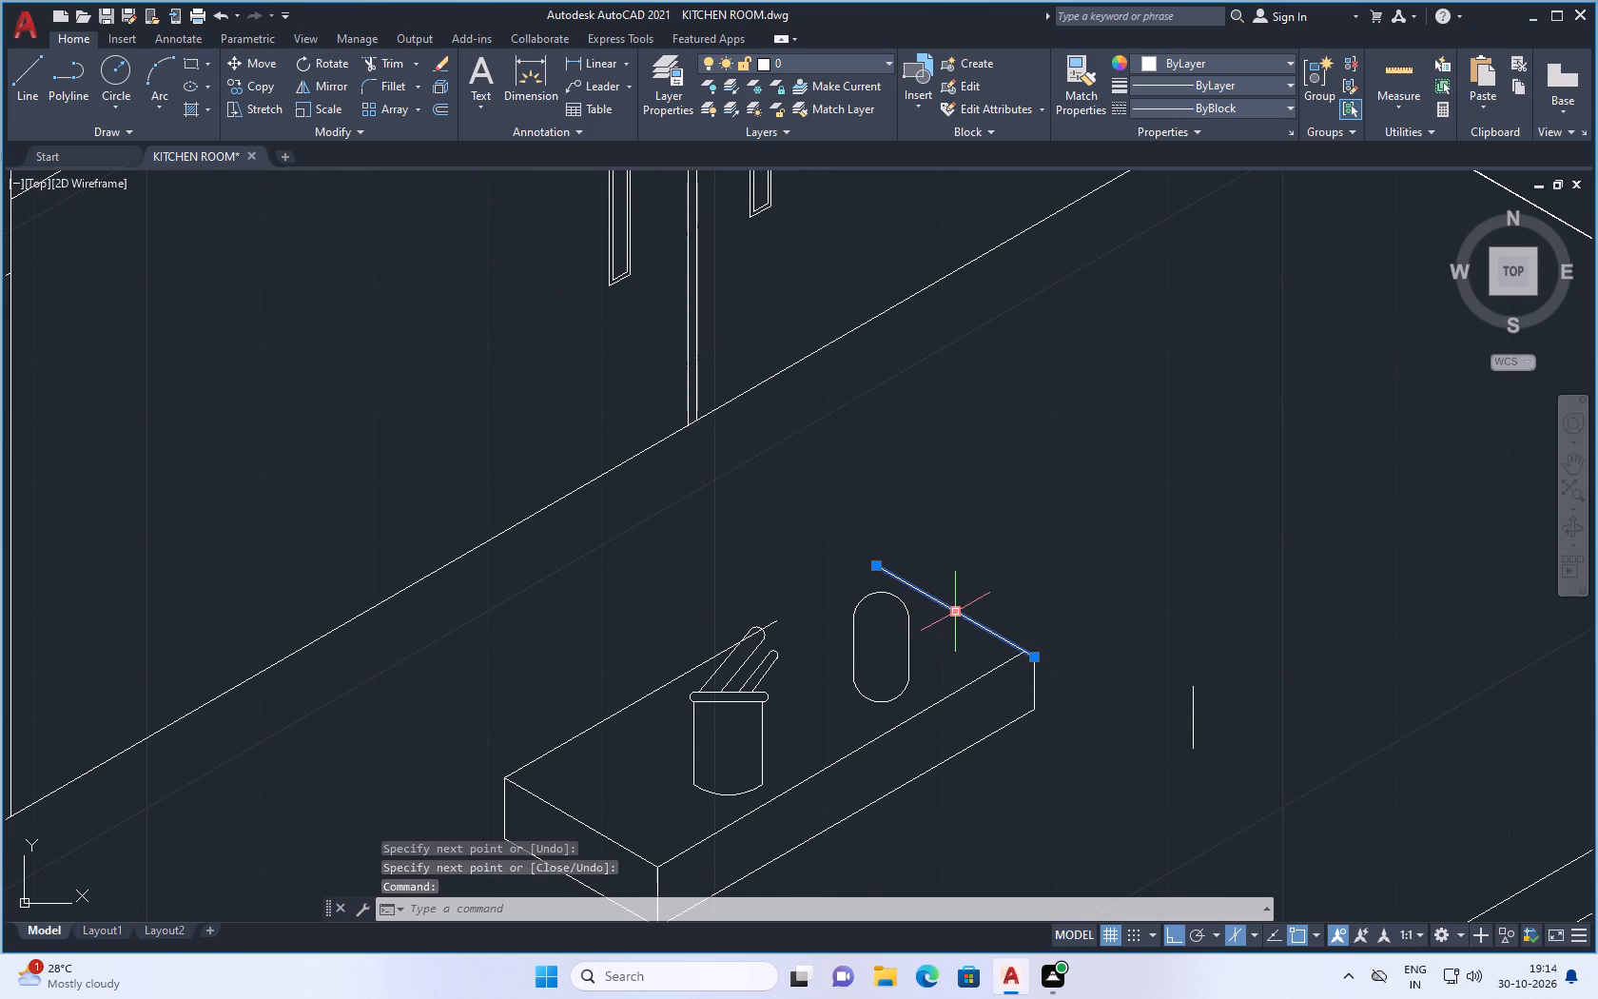
pyautogui.press('Escape')
pyautogui.click(948, 606)
pyautogui.press('Delete')
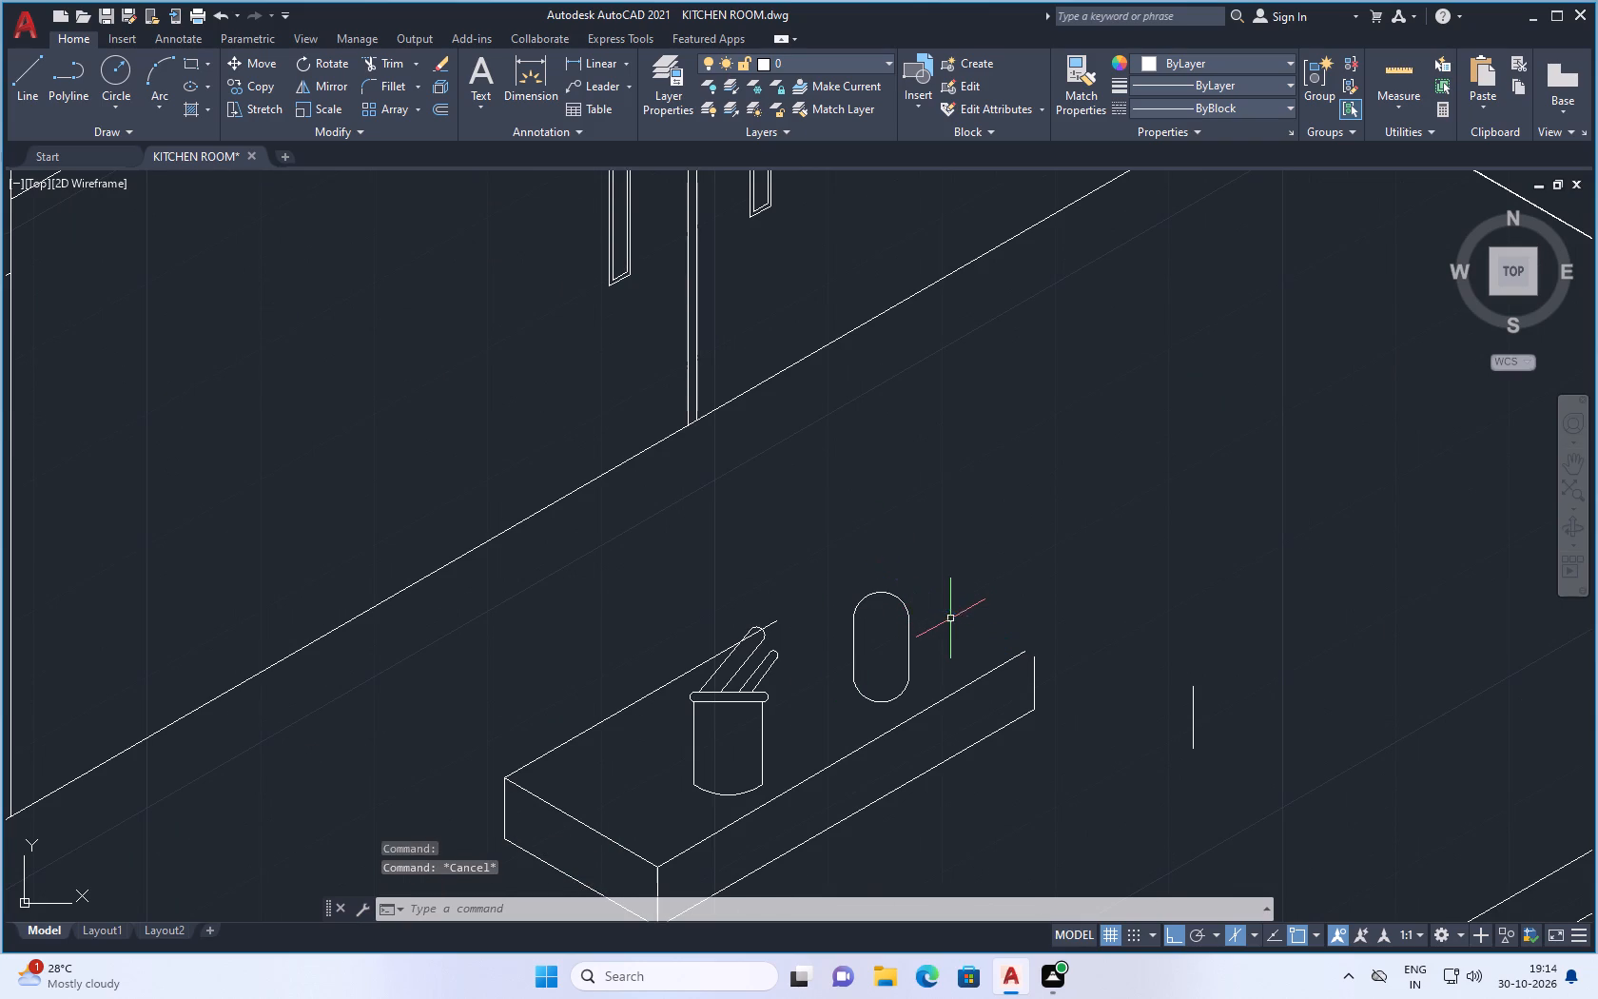
# Draw the box's back right top edge from its long front top edge to the side of the round-ended object.
pyautogui.click(31, 80)
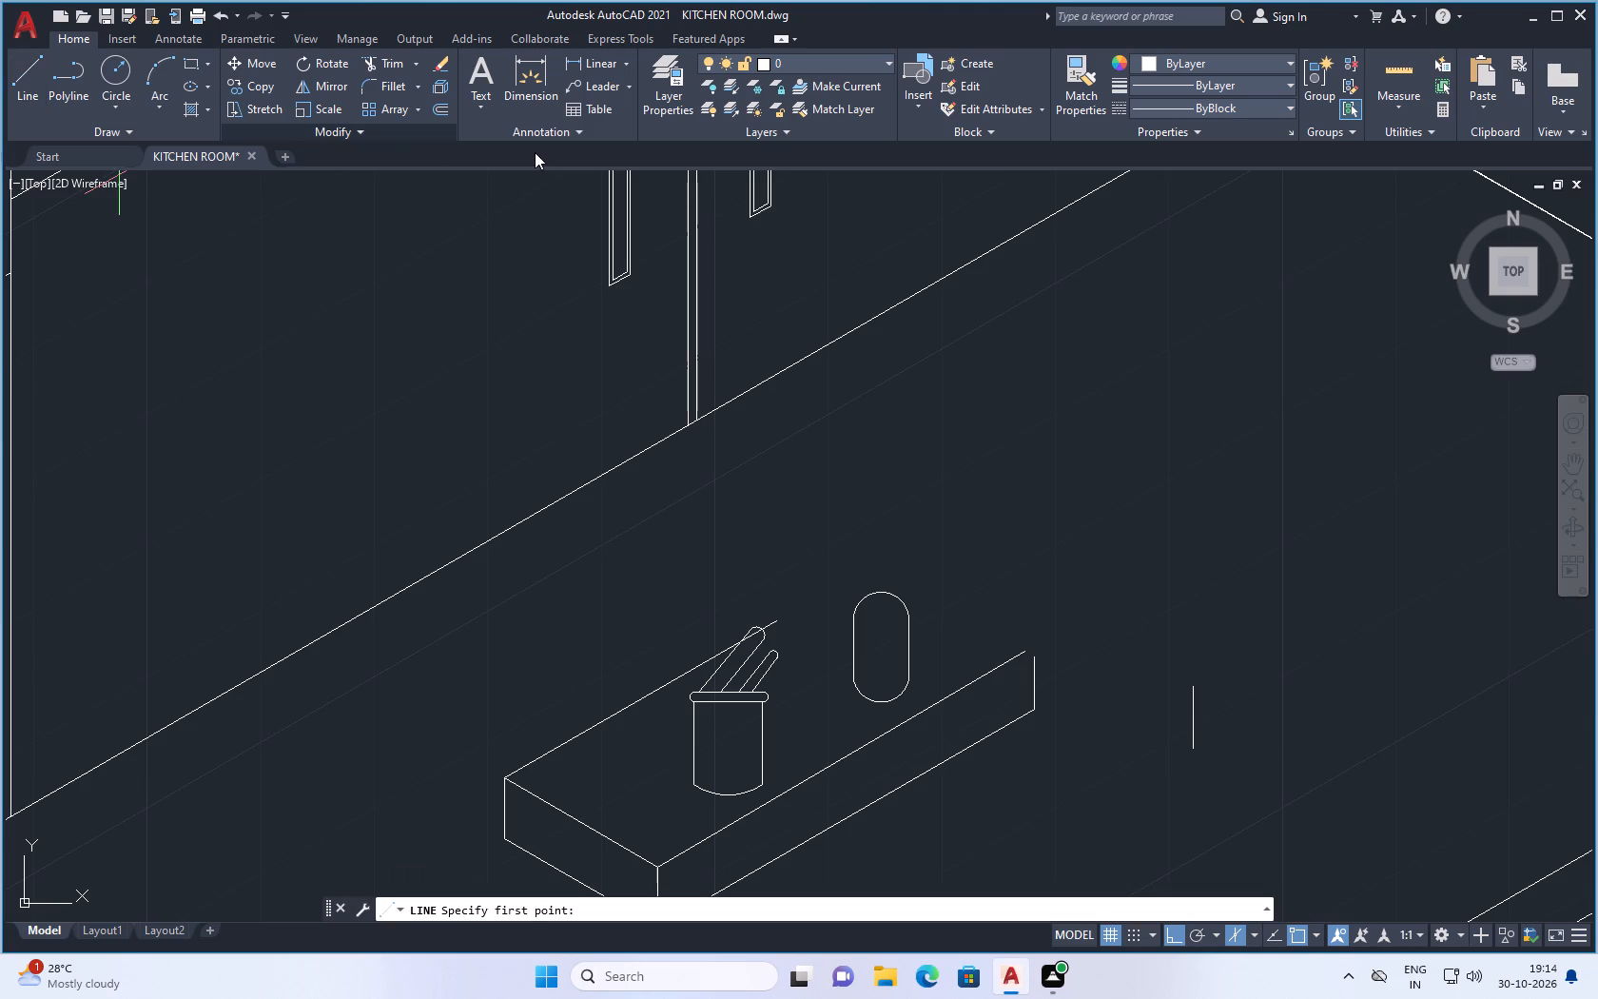
pyautogui.click(984, 676)
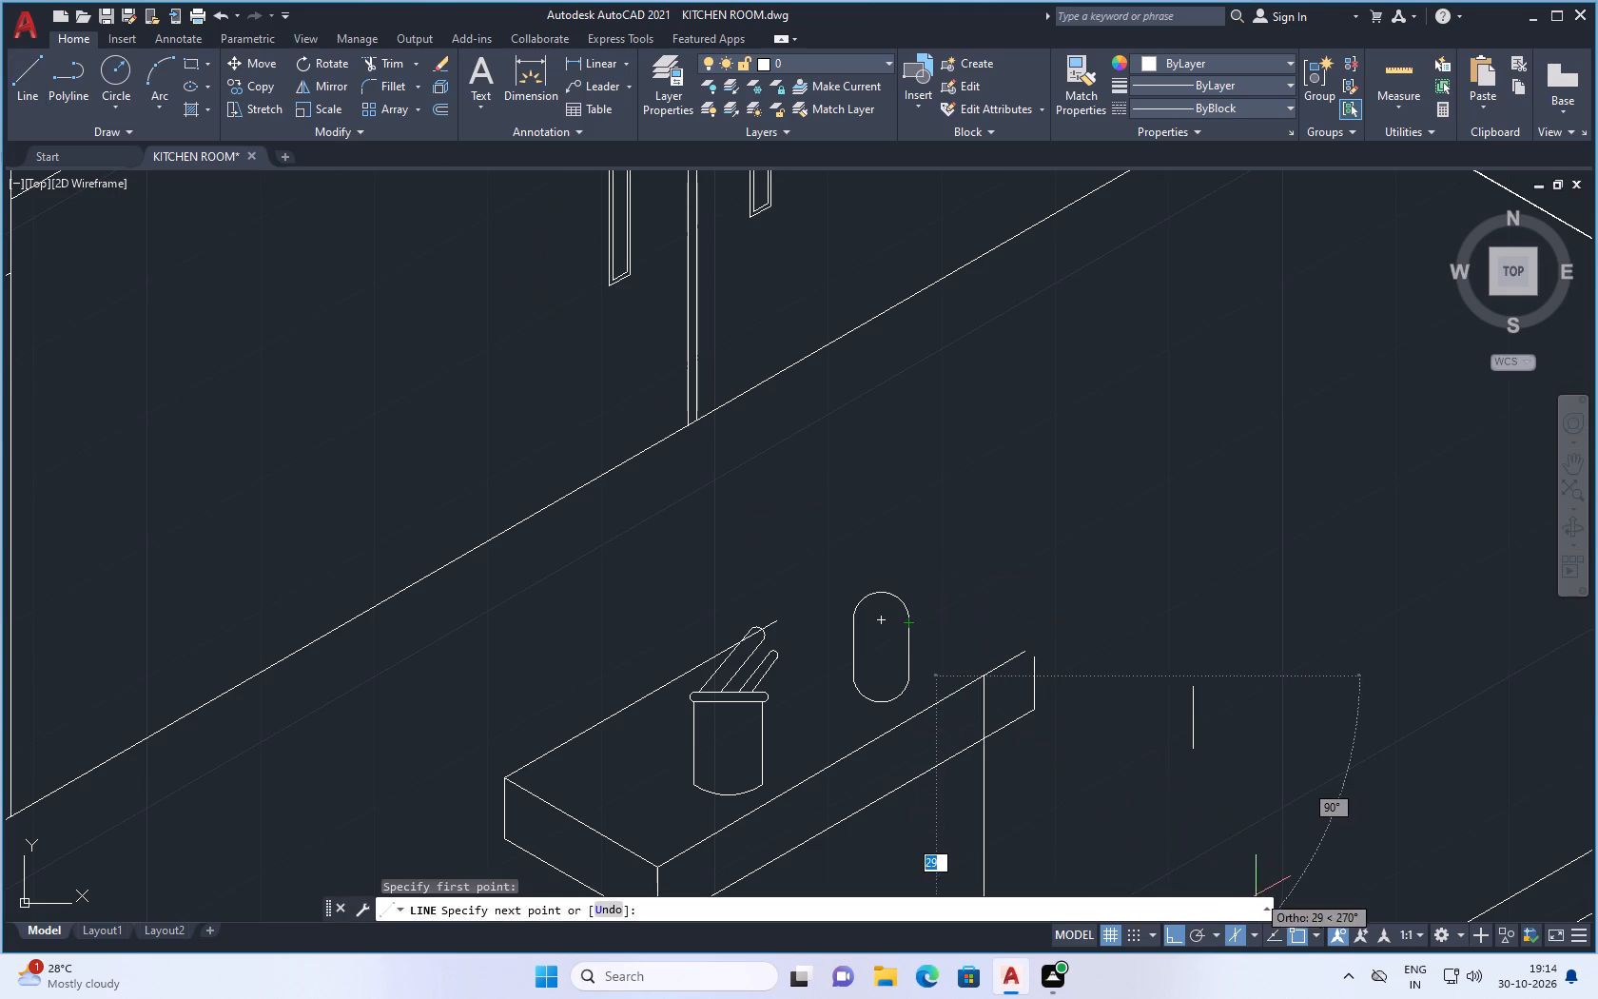
pyautogui.click(1257, 934)
pyautogui.click(1274, 869)
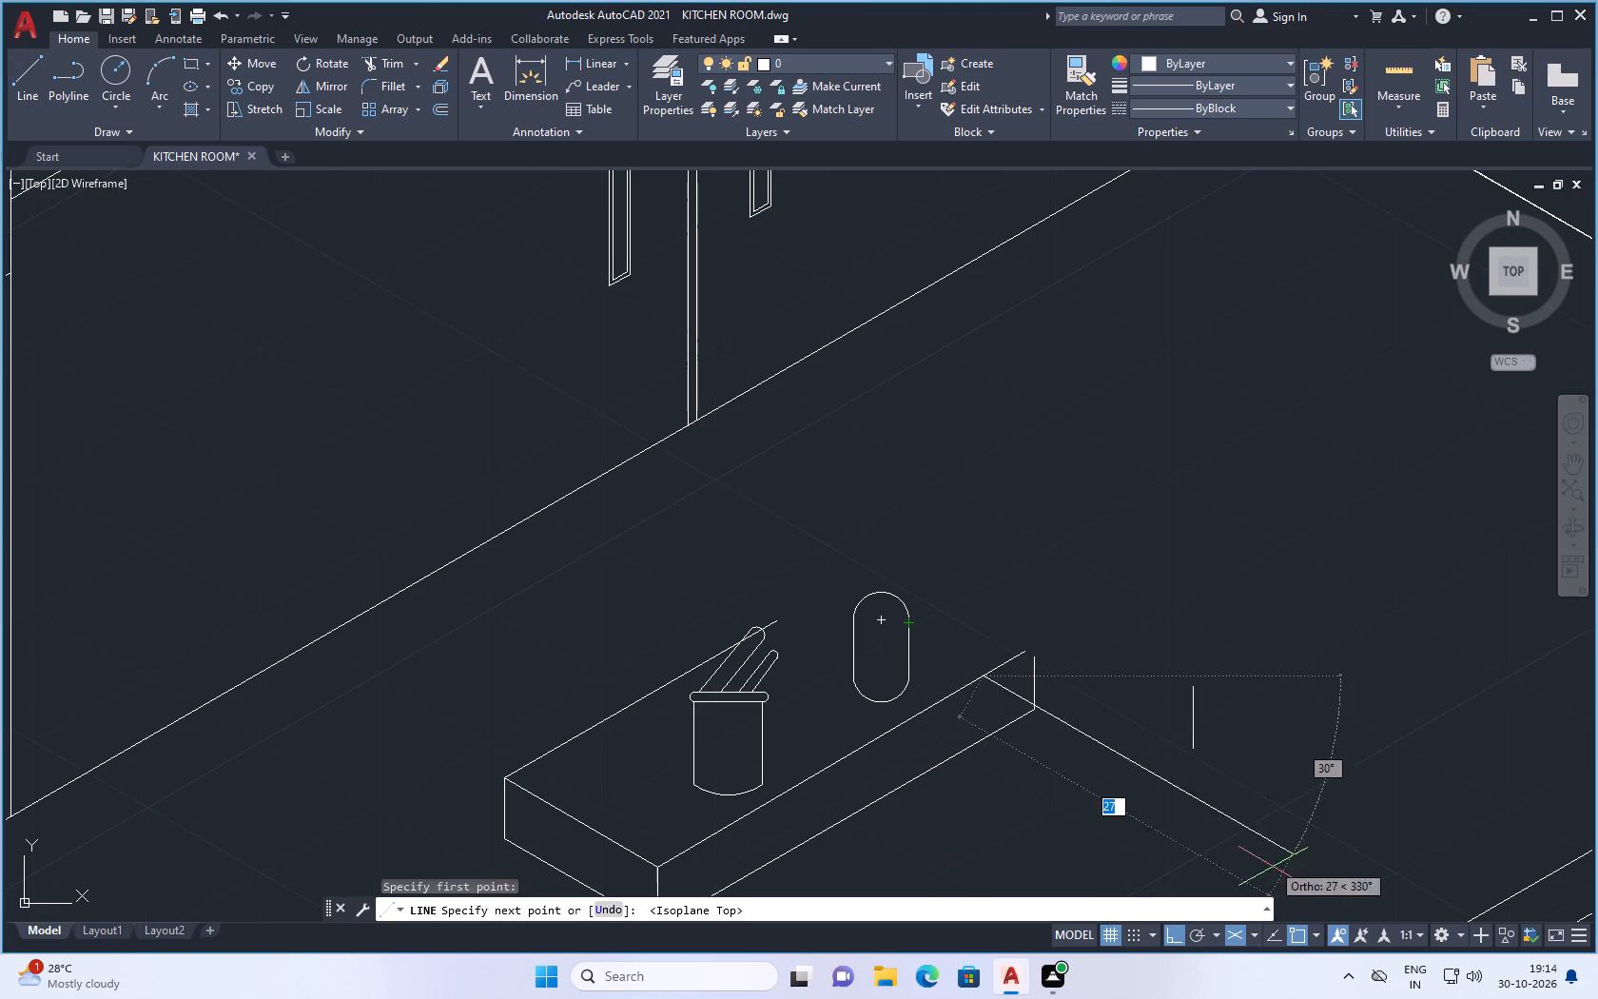
pyautogui.scroll(2, 899, 610)
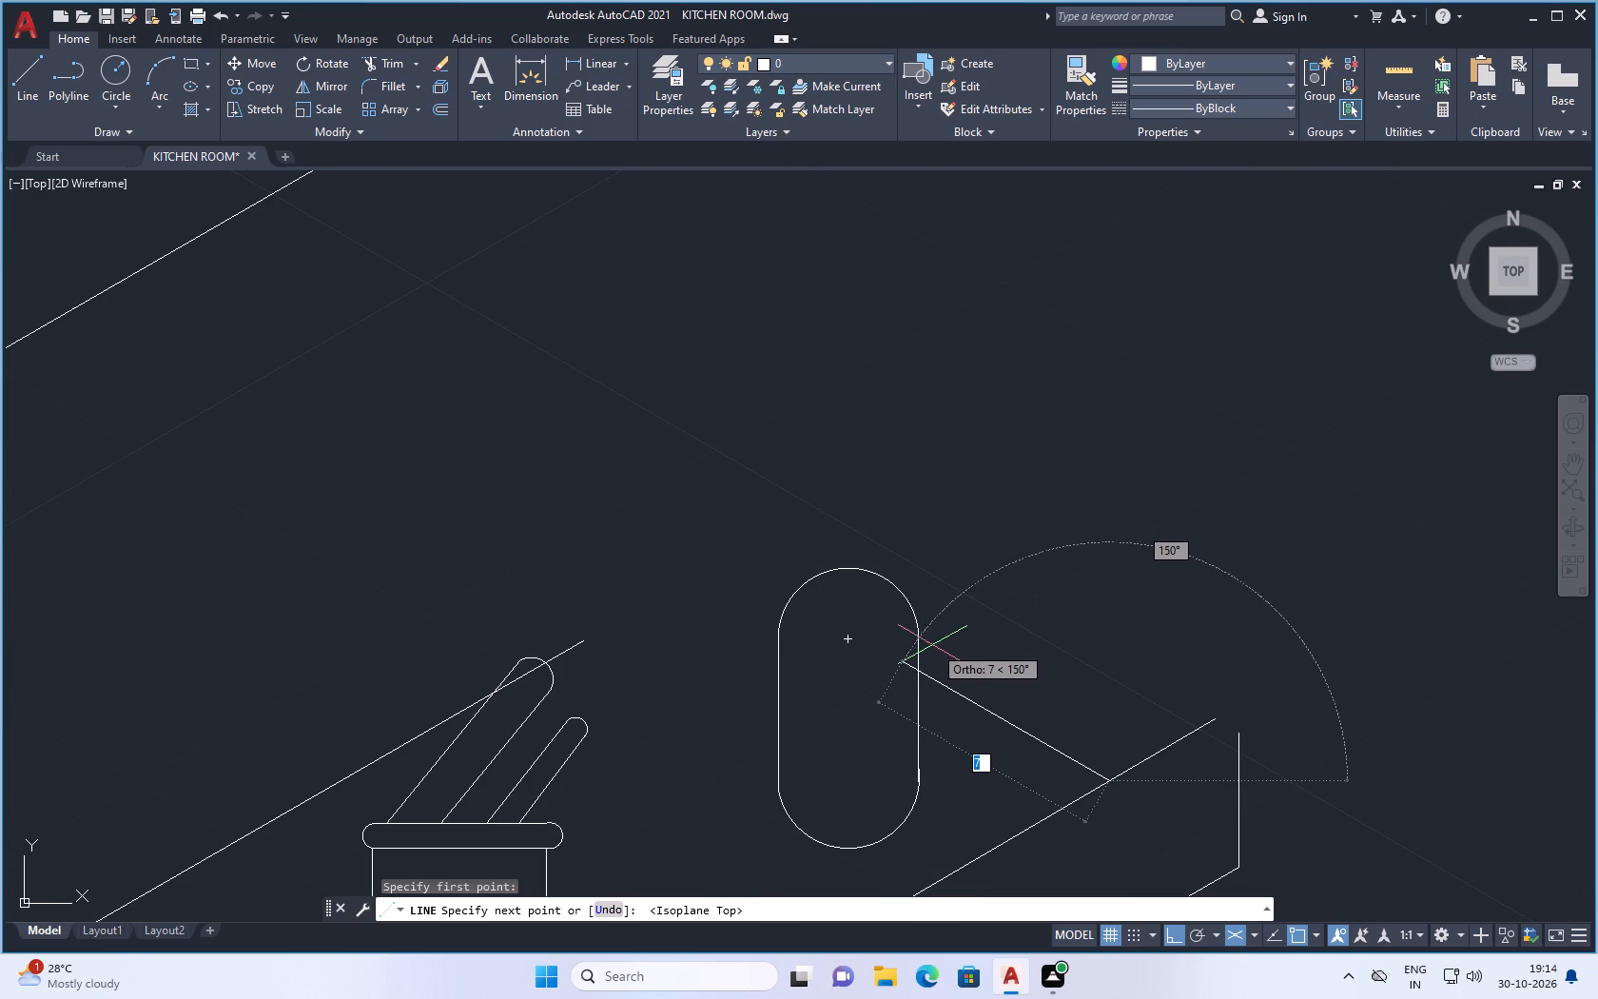
pyautogui.click(911, 651)
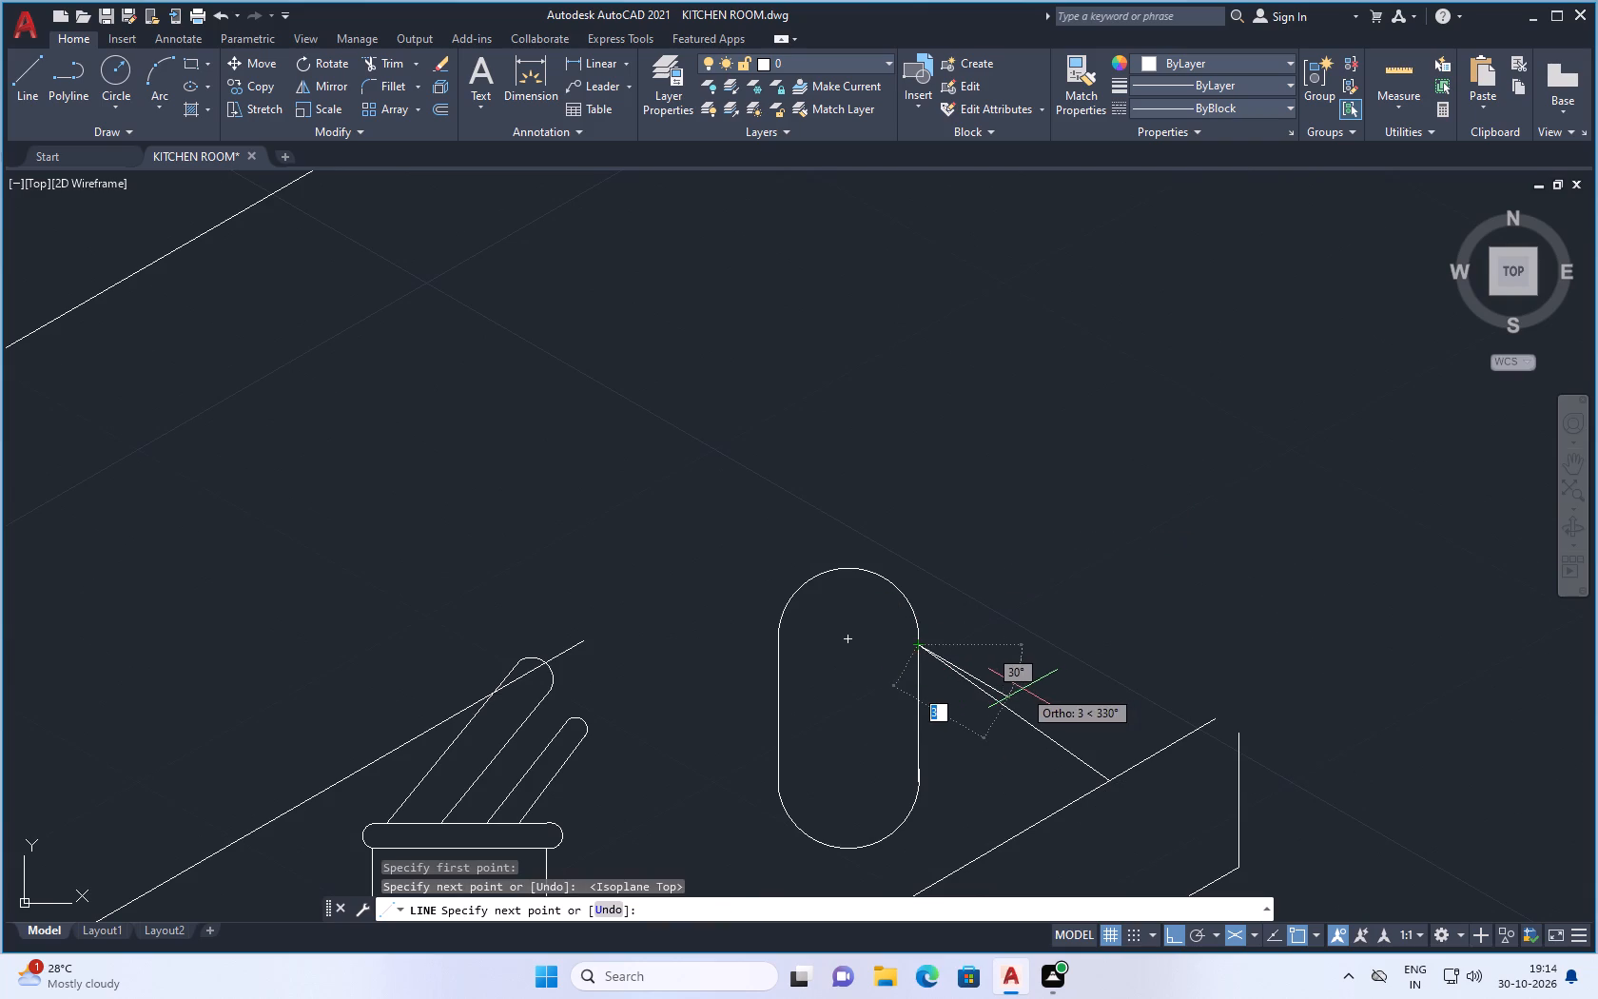
pyautogui.press('Escape')
# Draw a vertical line from the new back right top corner down past the box's lower front edge.
pyautogui.scroll(-2, 1091, 689)
pyautogui.press('space')
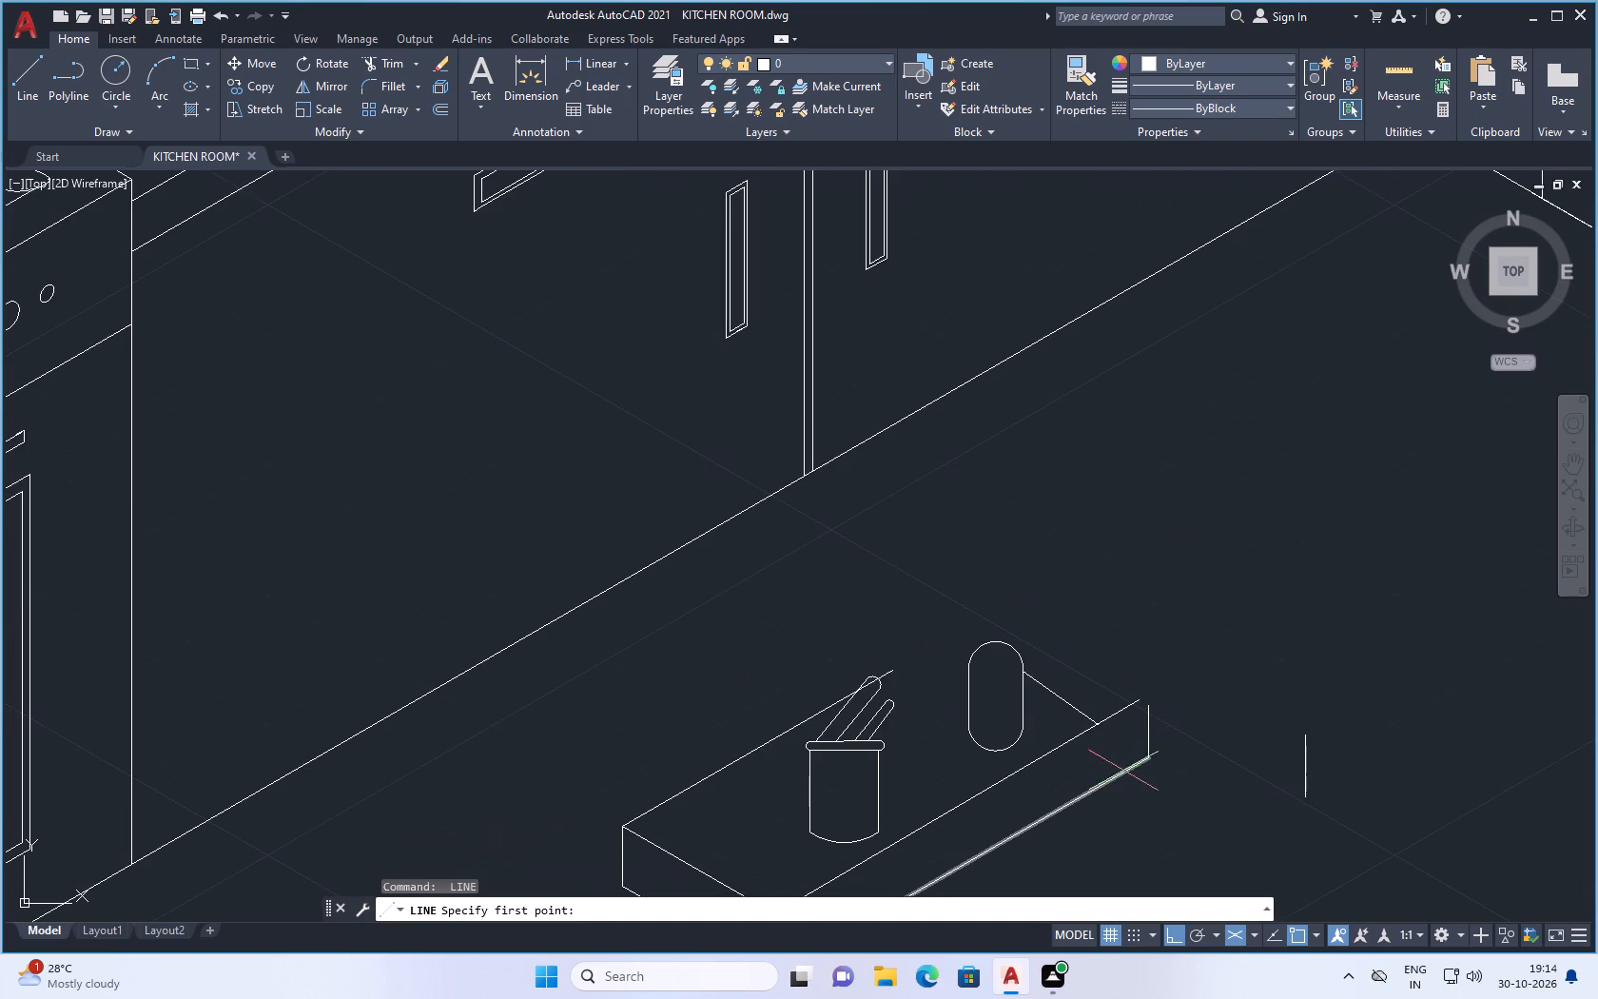
pyautogui.scroll(1, 1104, 733)
pyautogui.click(1093, 726)
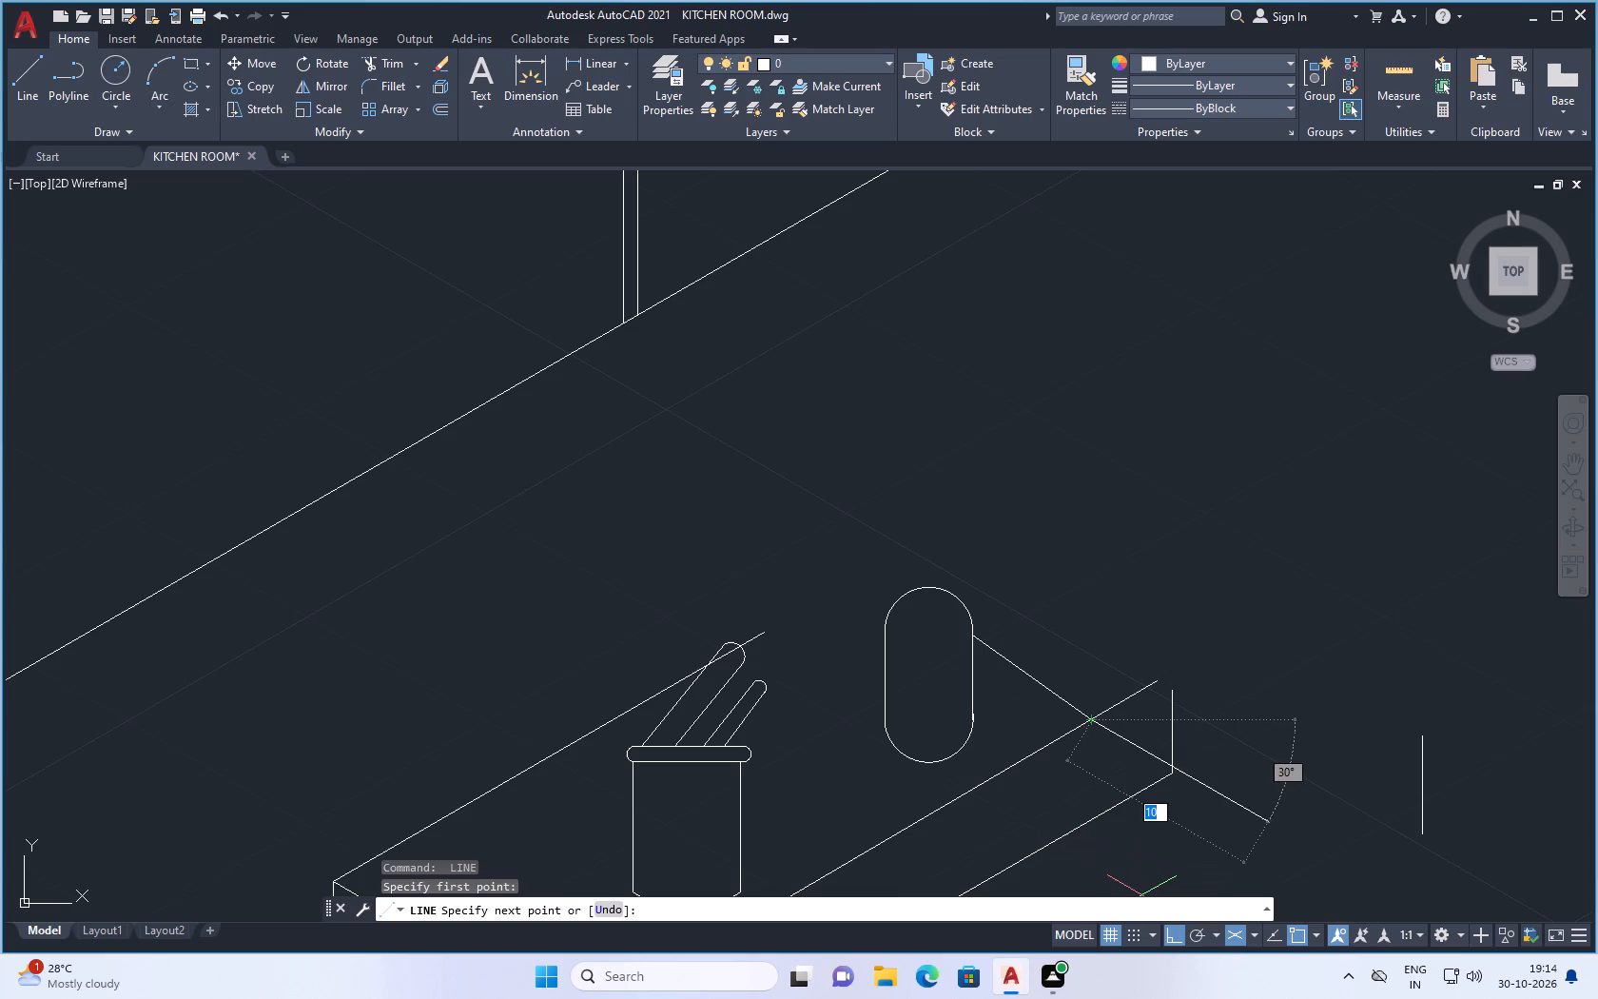
pyautogui.click(1252, 933)
pyautogui.click(1255, 899)
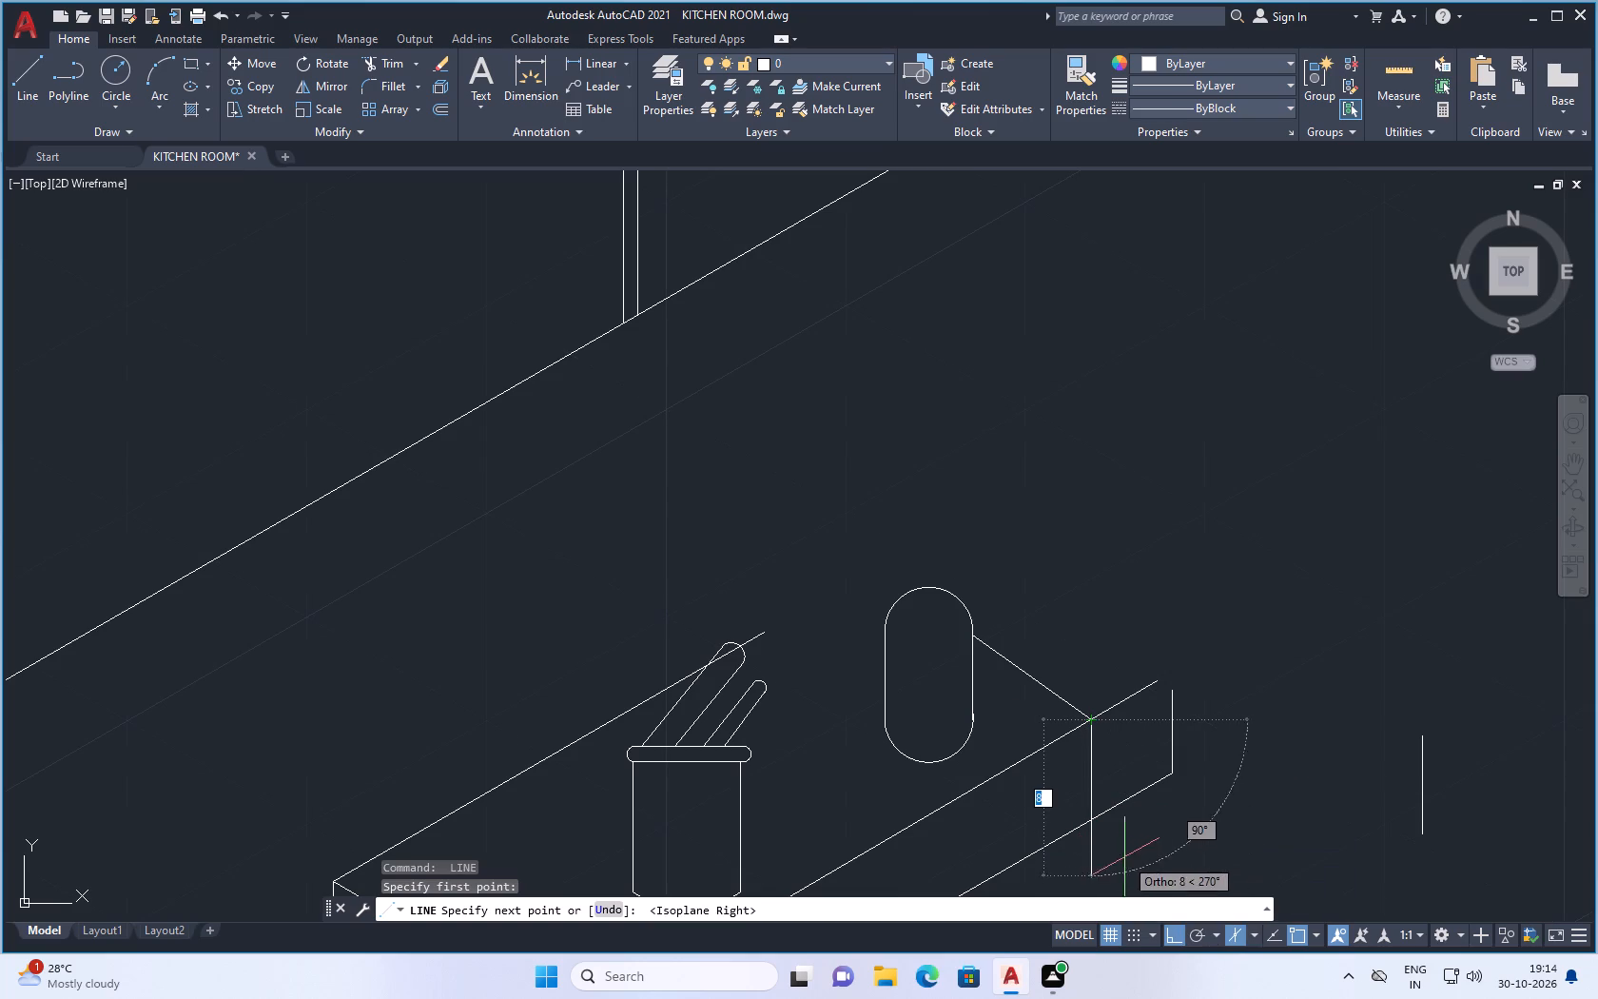
pyautogui.click(1102, 845)
pyautogui.press('space')
# Trim both long front edges at the new vertical line, removing the old end edge and the overhang below the corner.
pyautogui.press('t')
pyautogui.press('r')
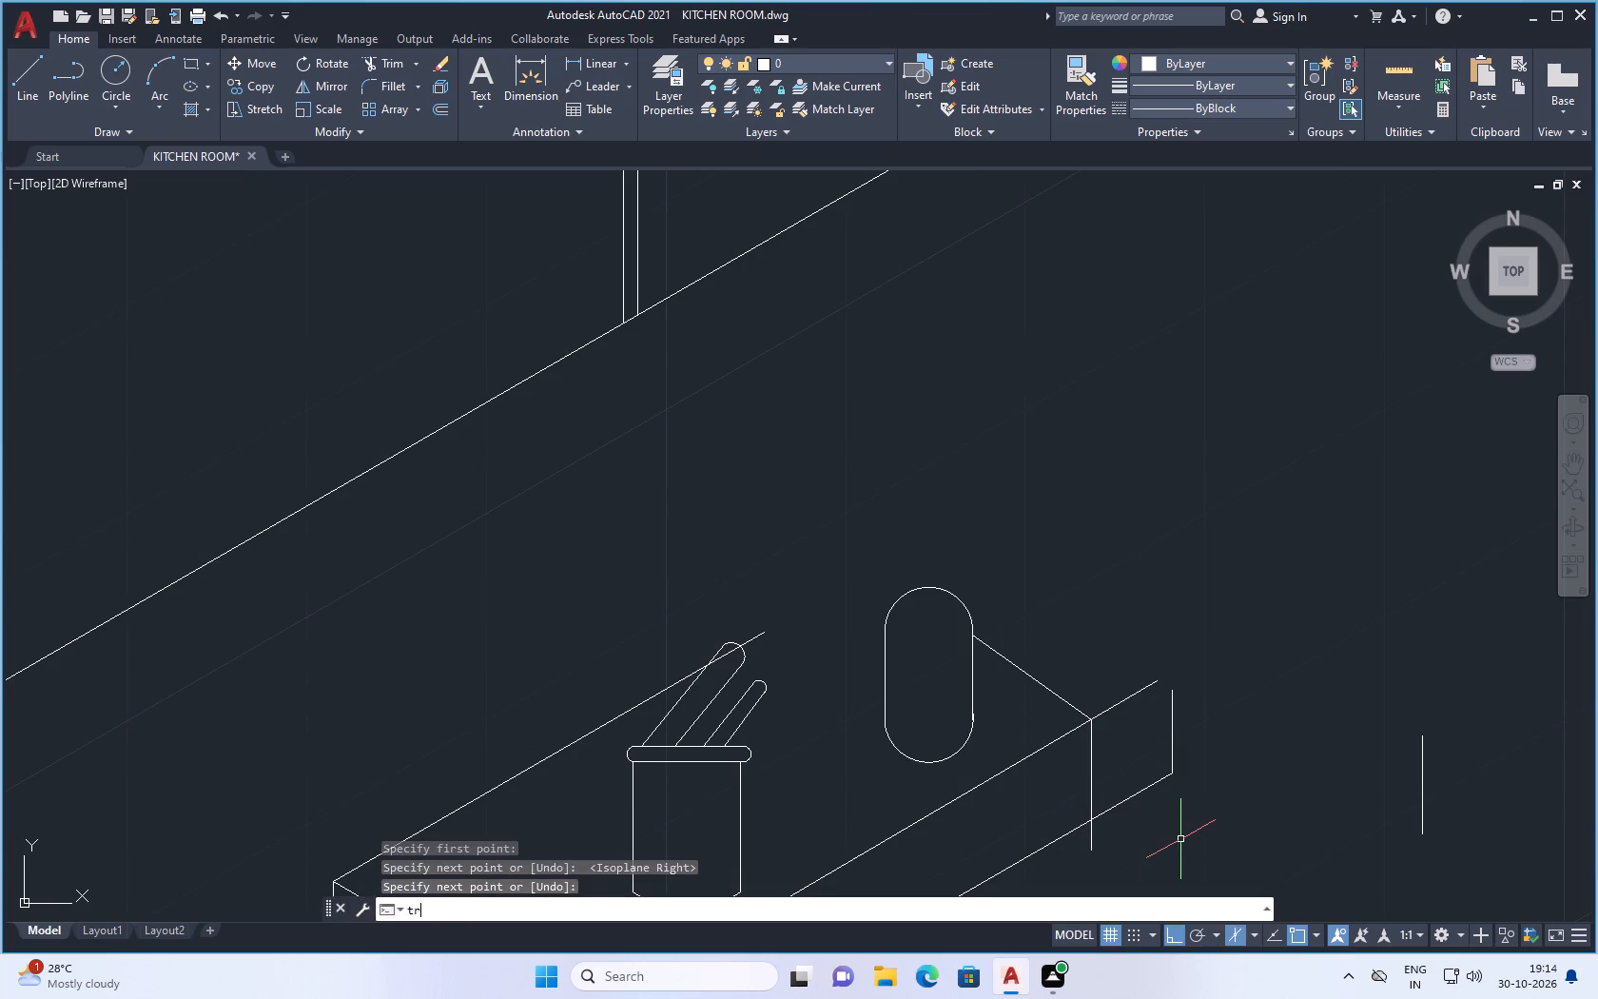
pyautogui.press('Return')
pyautogui.moveTo(1120, 698); pyautogui.dragTo(1122, 712)
pyautogui.moveTo(1143, 731); pyautogui.dragTo(1154, 739)
pyautogui.moveTo(1170, 723); pyautogui.dragTo(1146, 773)
pyautogui.moveTo(1141, 788); pyautogui.dragTo(1139, 819)
pyautogui.moveTo(1095, 846); pyautogui.dragTo(1083, 852)
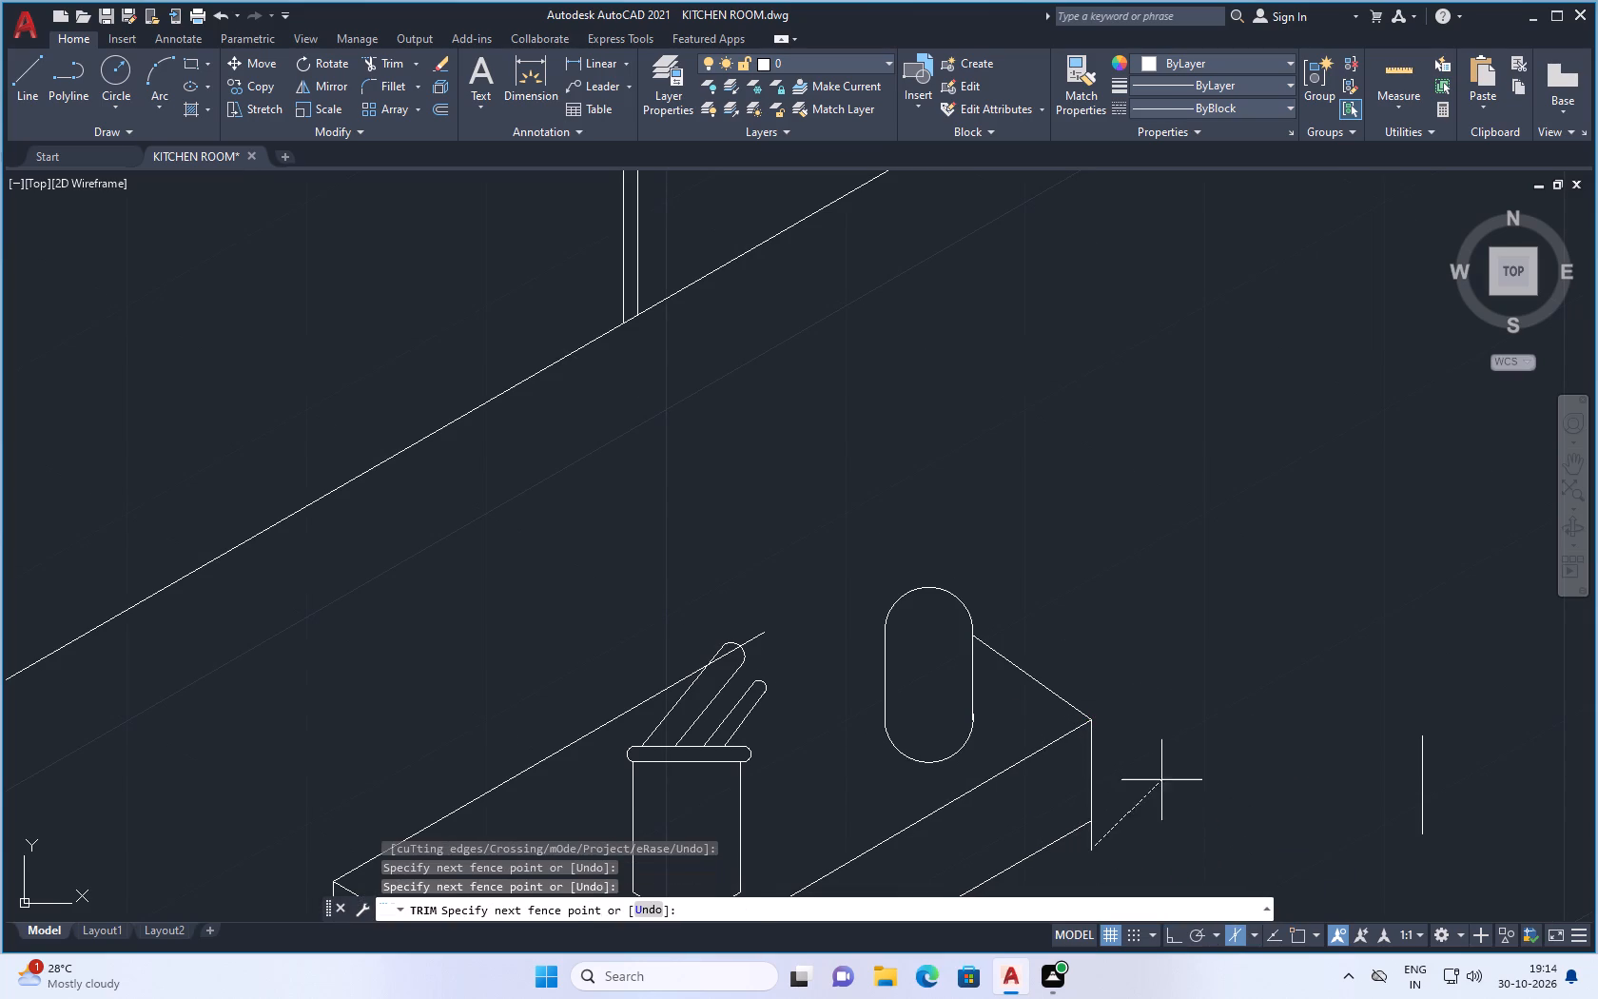
pyautogui.click(1117, 852)
pyautogui.click(1092, 847)
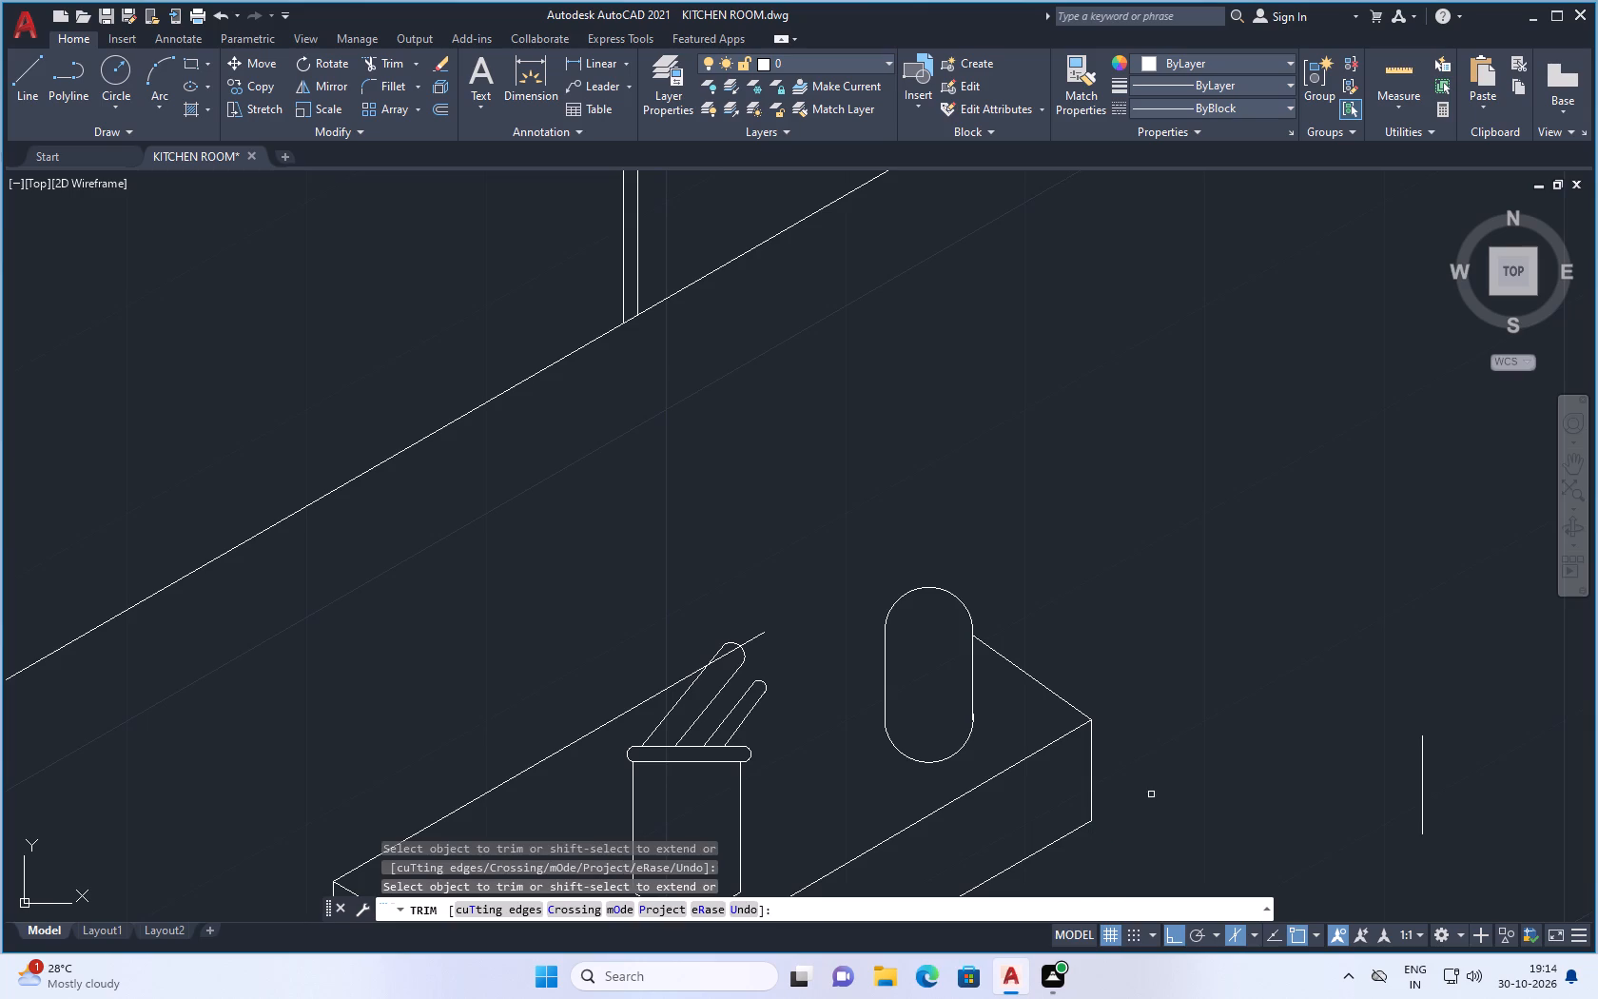
pyautogui.press('Escape')
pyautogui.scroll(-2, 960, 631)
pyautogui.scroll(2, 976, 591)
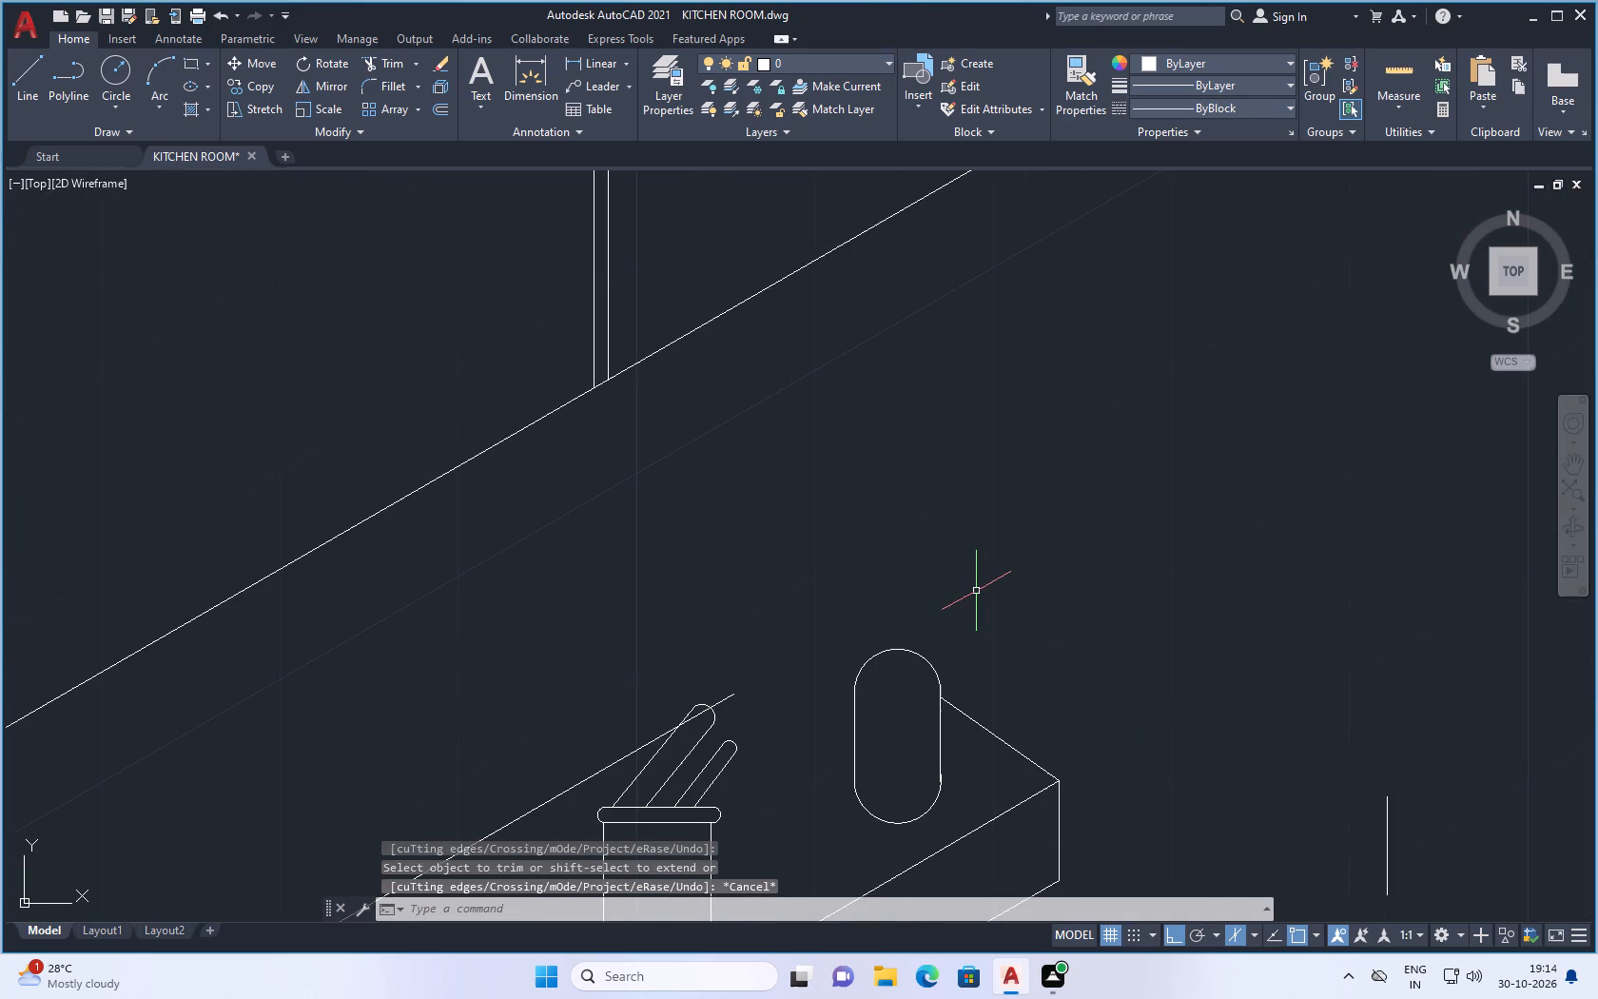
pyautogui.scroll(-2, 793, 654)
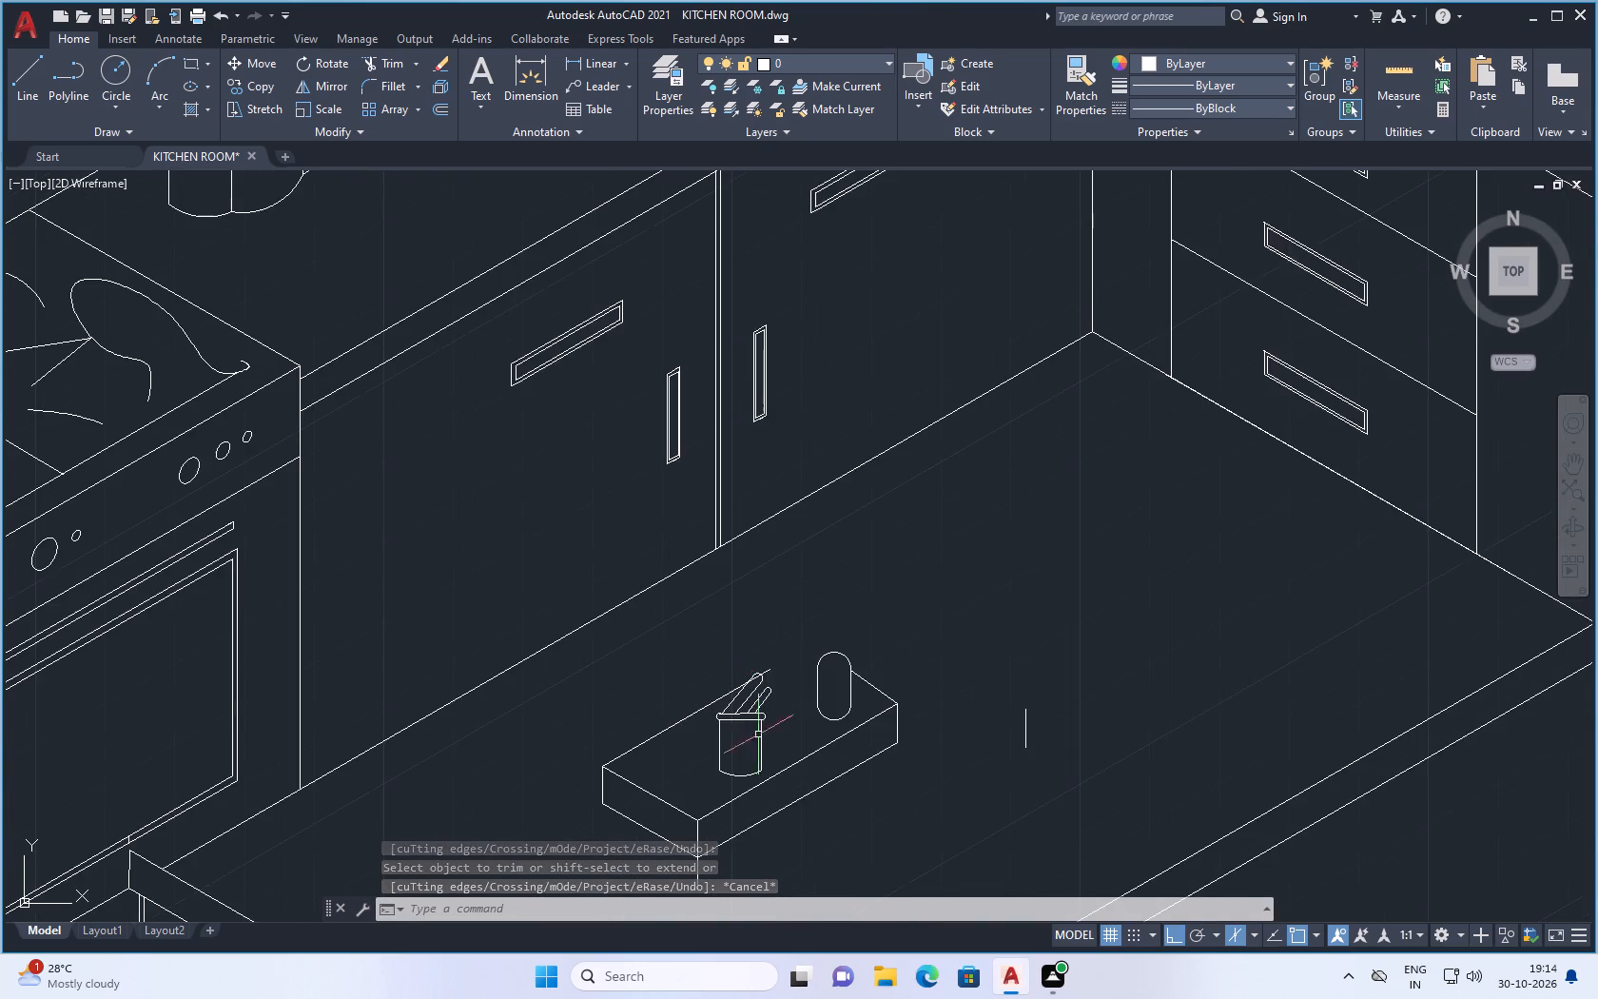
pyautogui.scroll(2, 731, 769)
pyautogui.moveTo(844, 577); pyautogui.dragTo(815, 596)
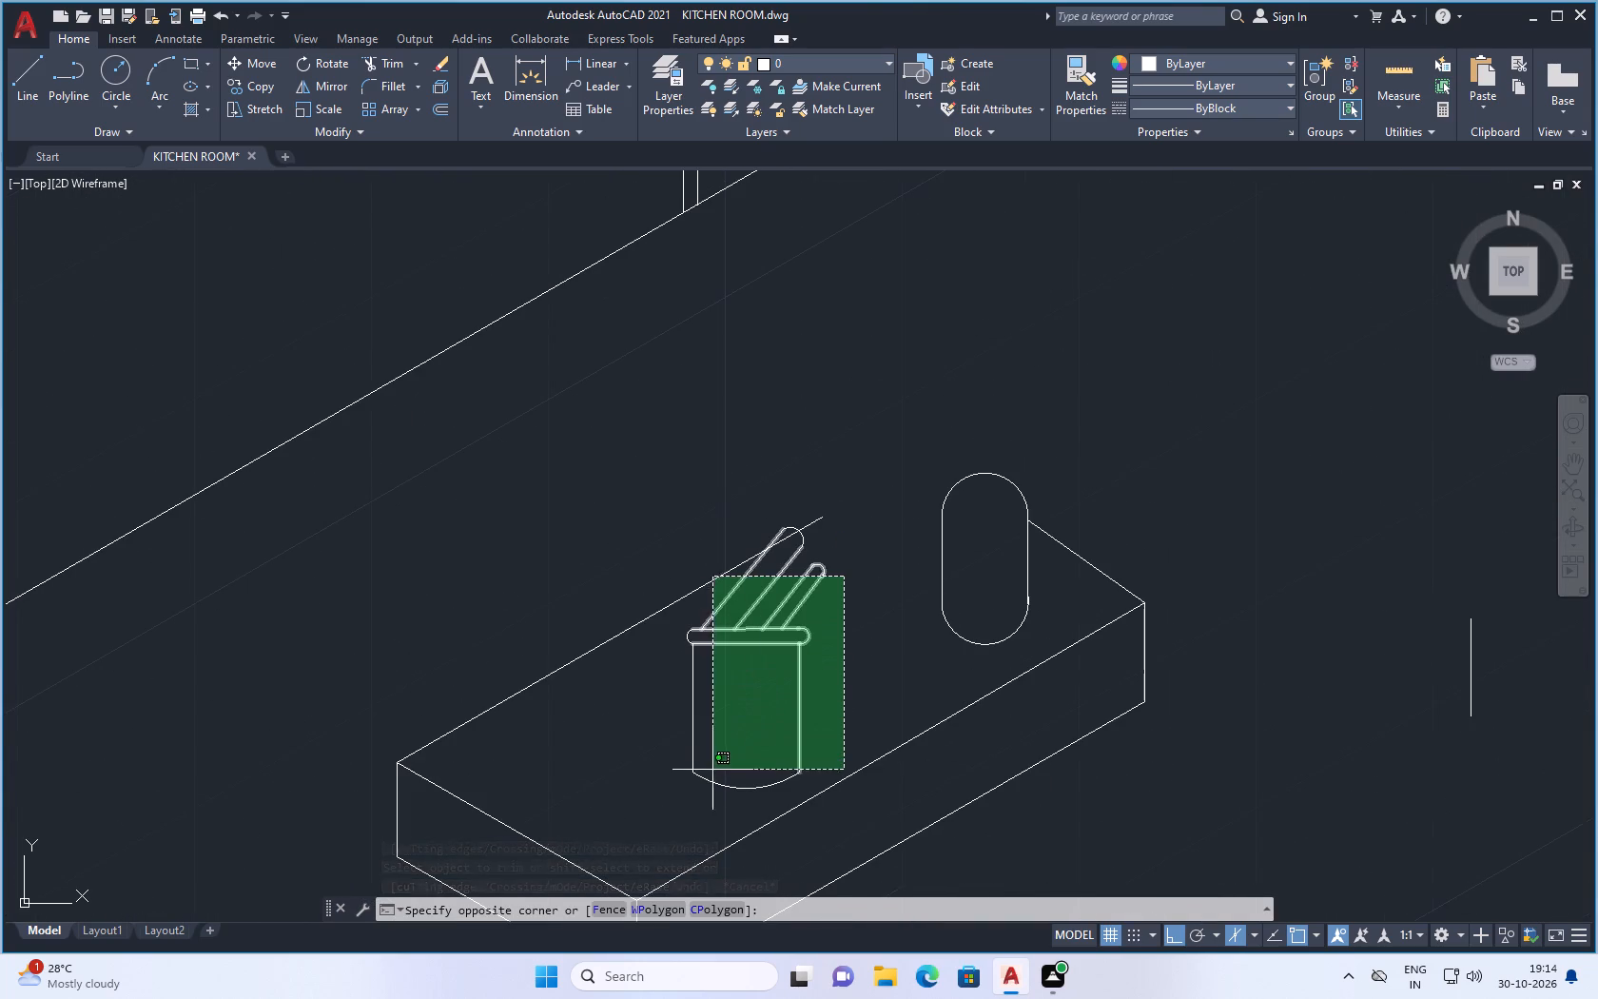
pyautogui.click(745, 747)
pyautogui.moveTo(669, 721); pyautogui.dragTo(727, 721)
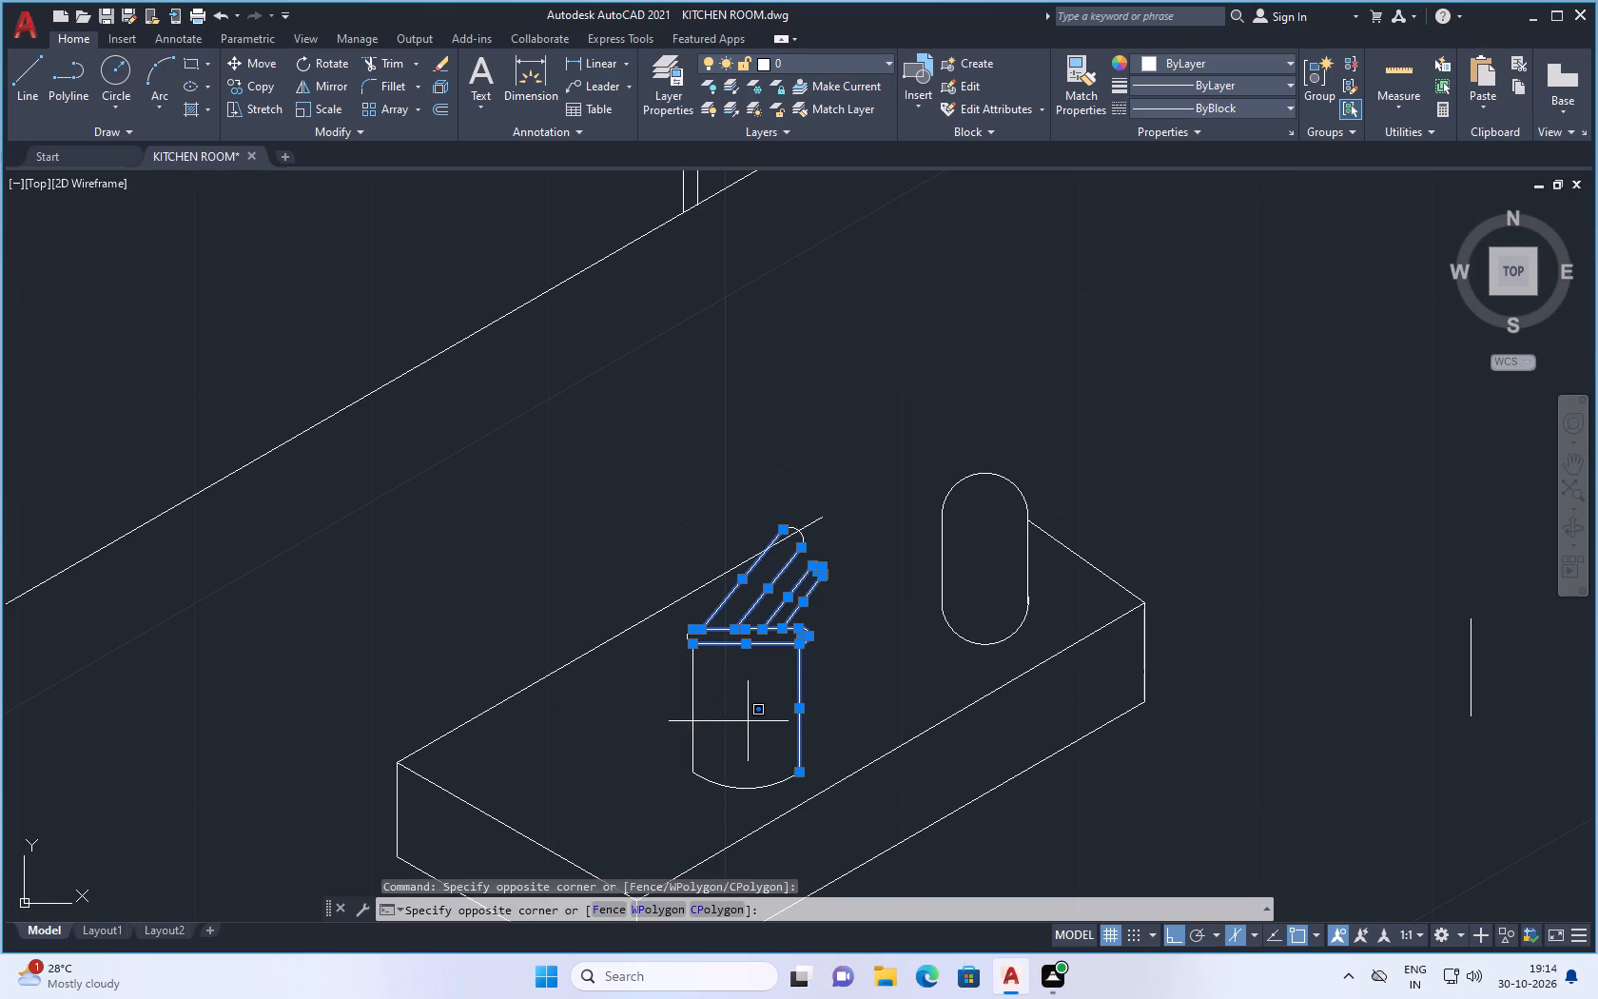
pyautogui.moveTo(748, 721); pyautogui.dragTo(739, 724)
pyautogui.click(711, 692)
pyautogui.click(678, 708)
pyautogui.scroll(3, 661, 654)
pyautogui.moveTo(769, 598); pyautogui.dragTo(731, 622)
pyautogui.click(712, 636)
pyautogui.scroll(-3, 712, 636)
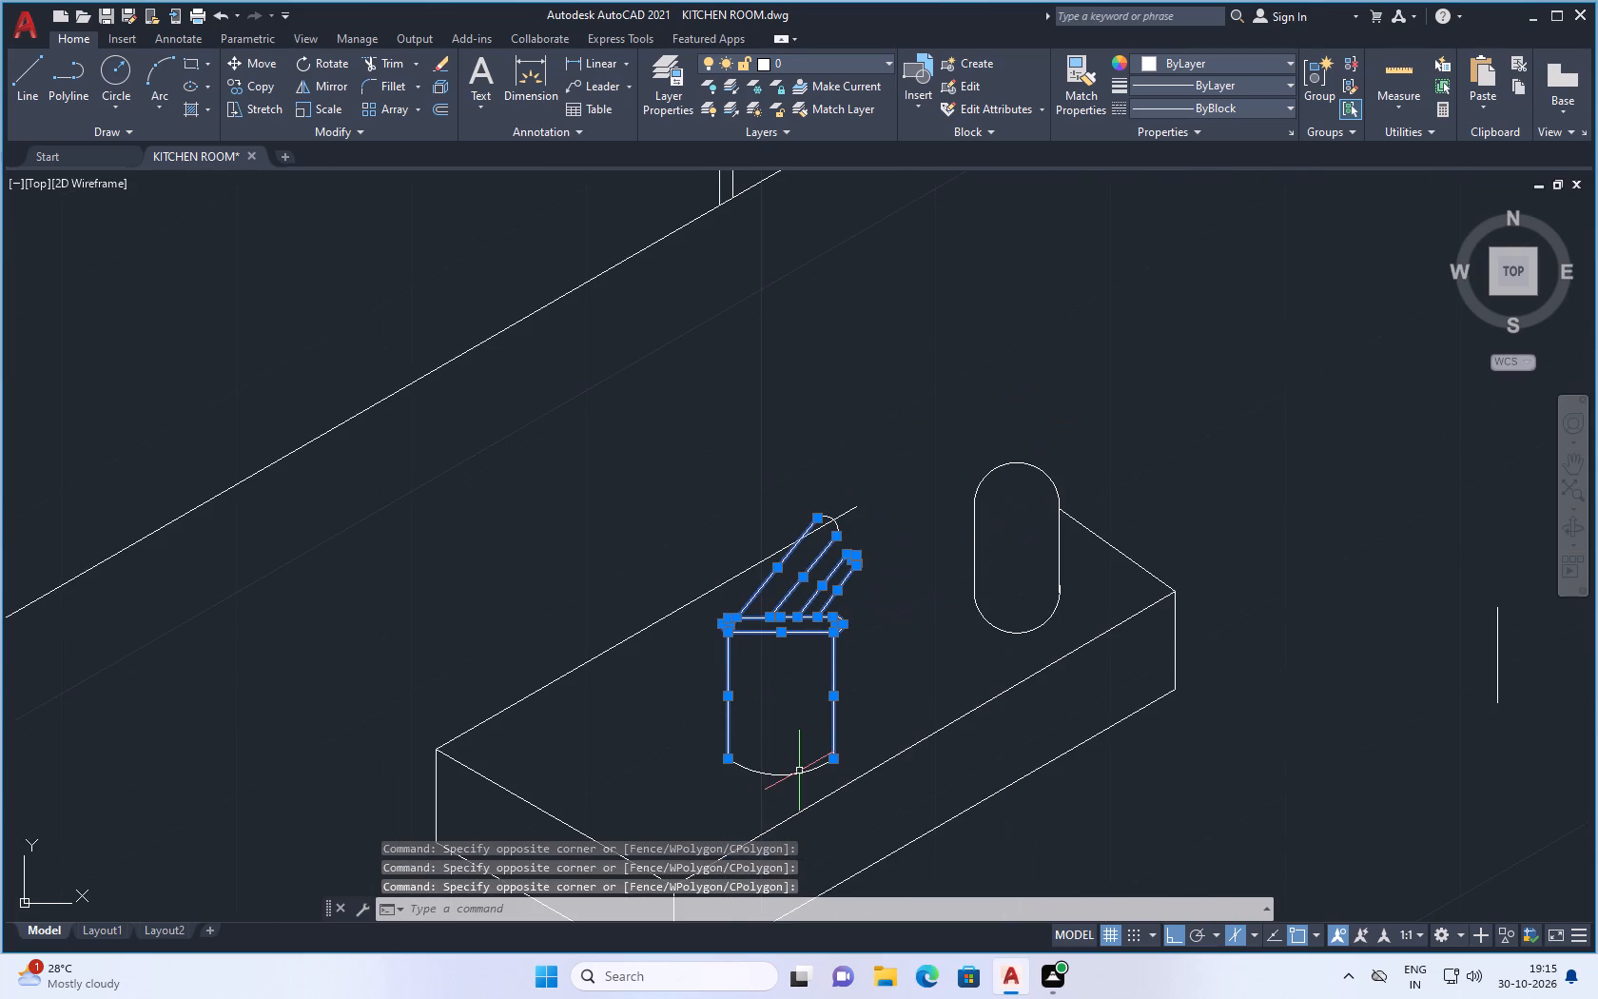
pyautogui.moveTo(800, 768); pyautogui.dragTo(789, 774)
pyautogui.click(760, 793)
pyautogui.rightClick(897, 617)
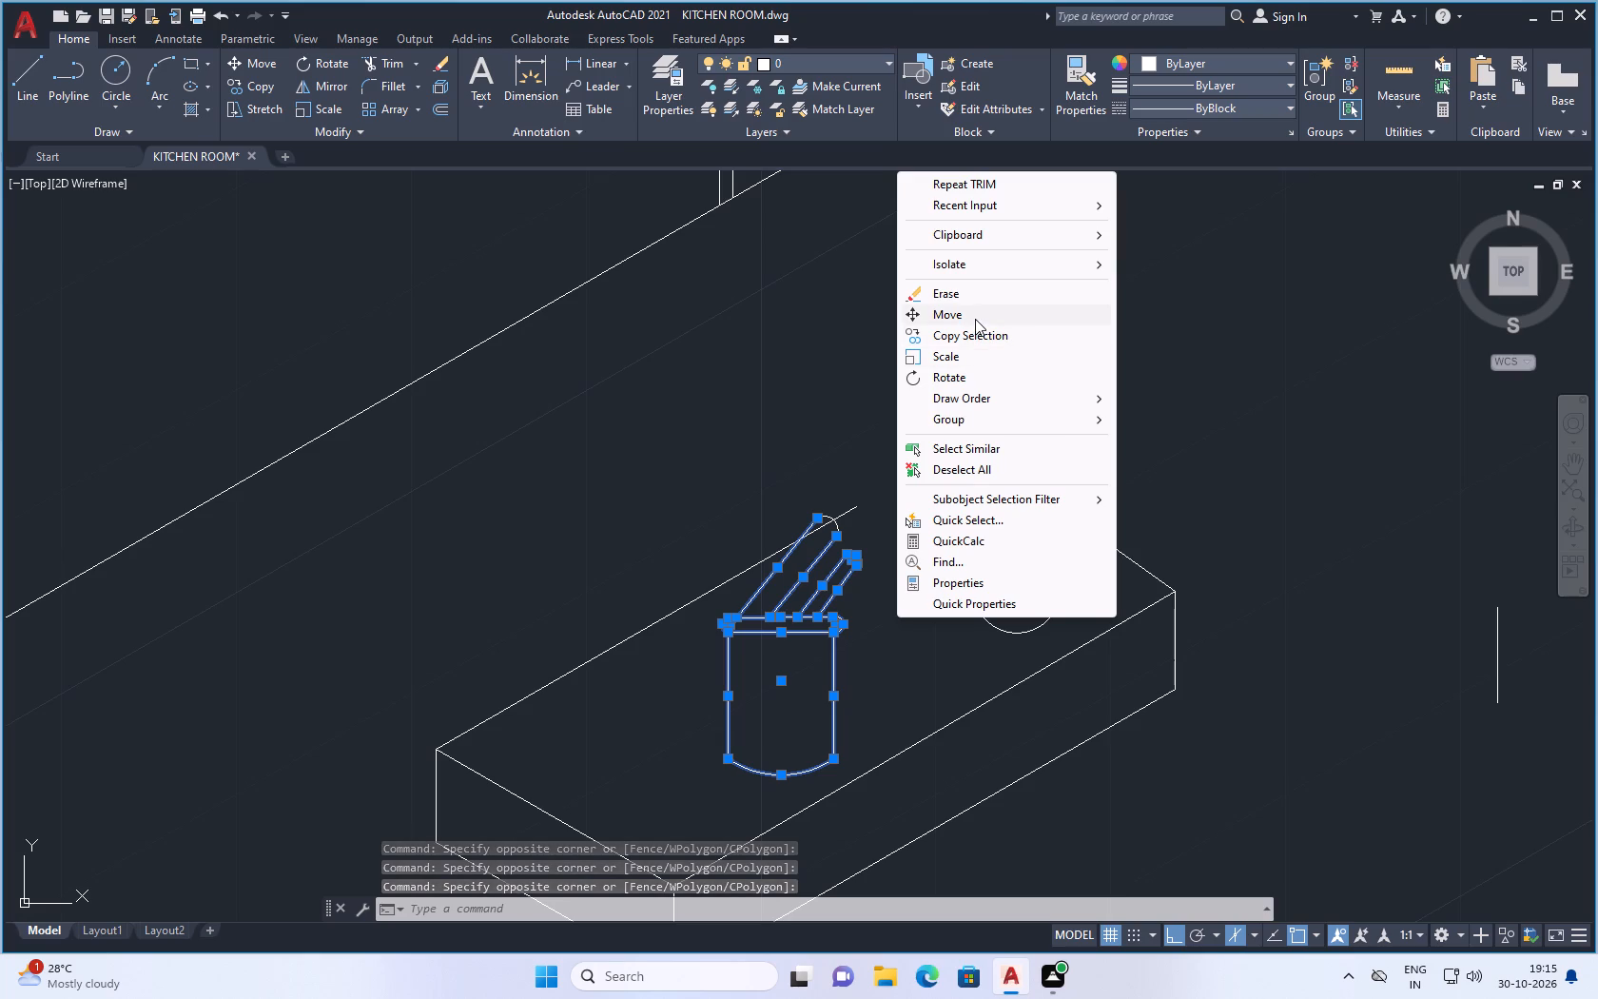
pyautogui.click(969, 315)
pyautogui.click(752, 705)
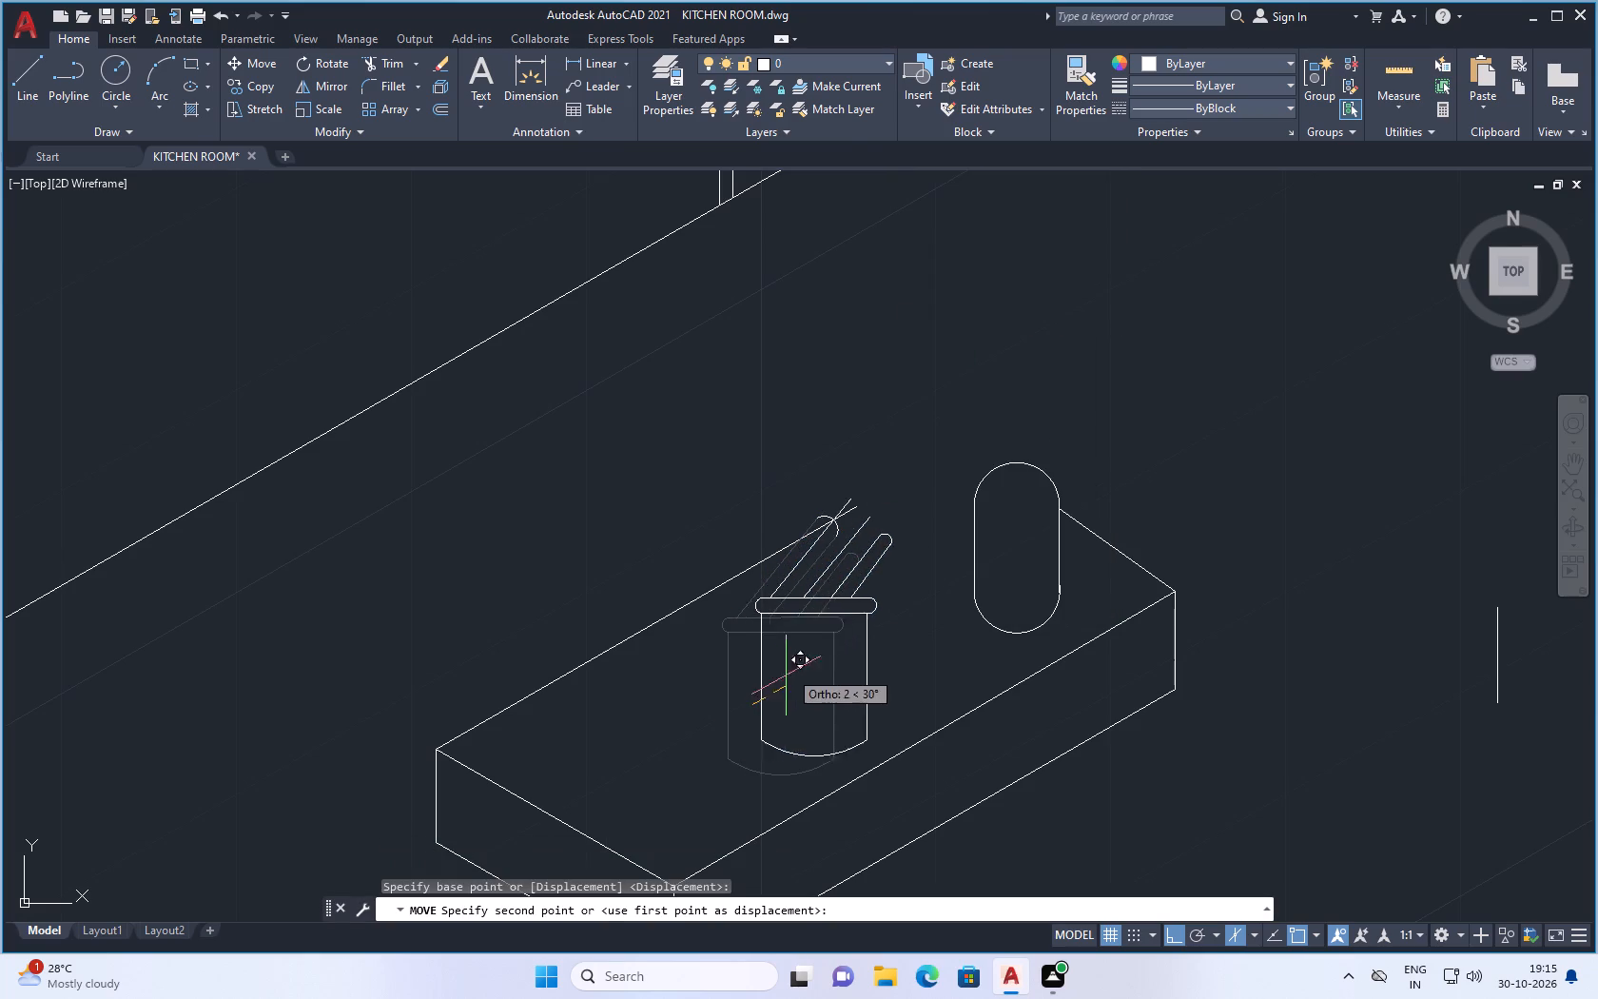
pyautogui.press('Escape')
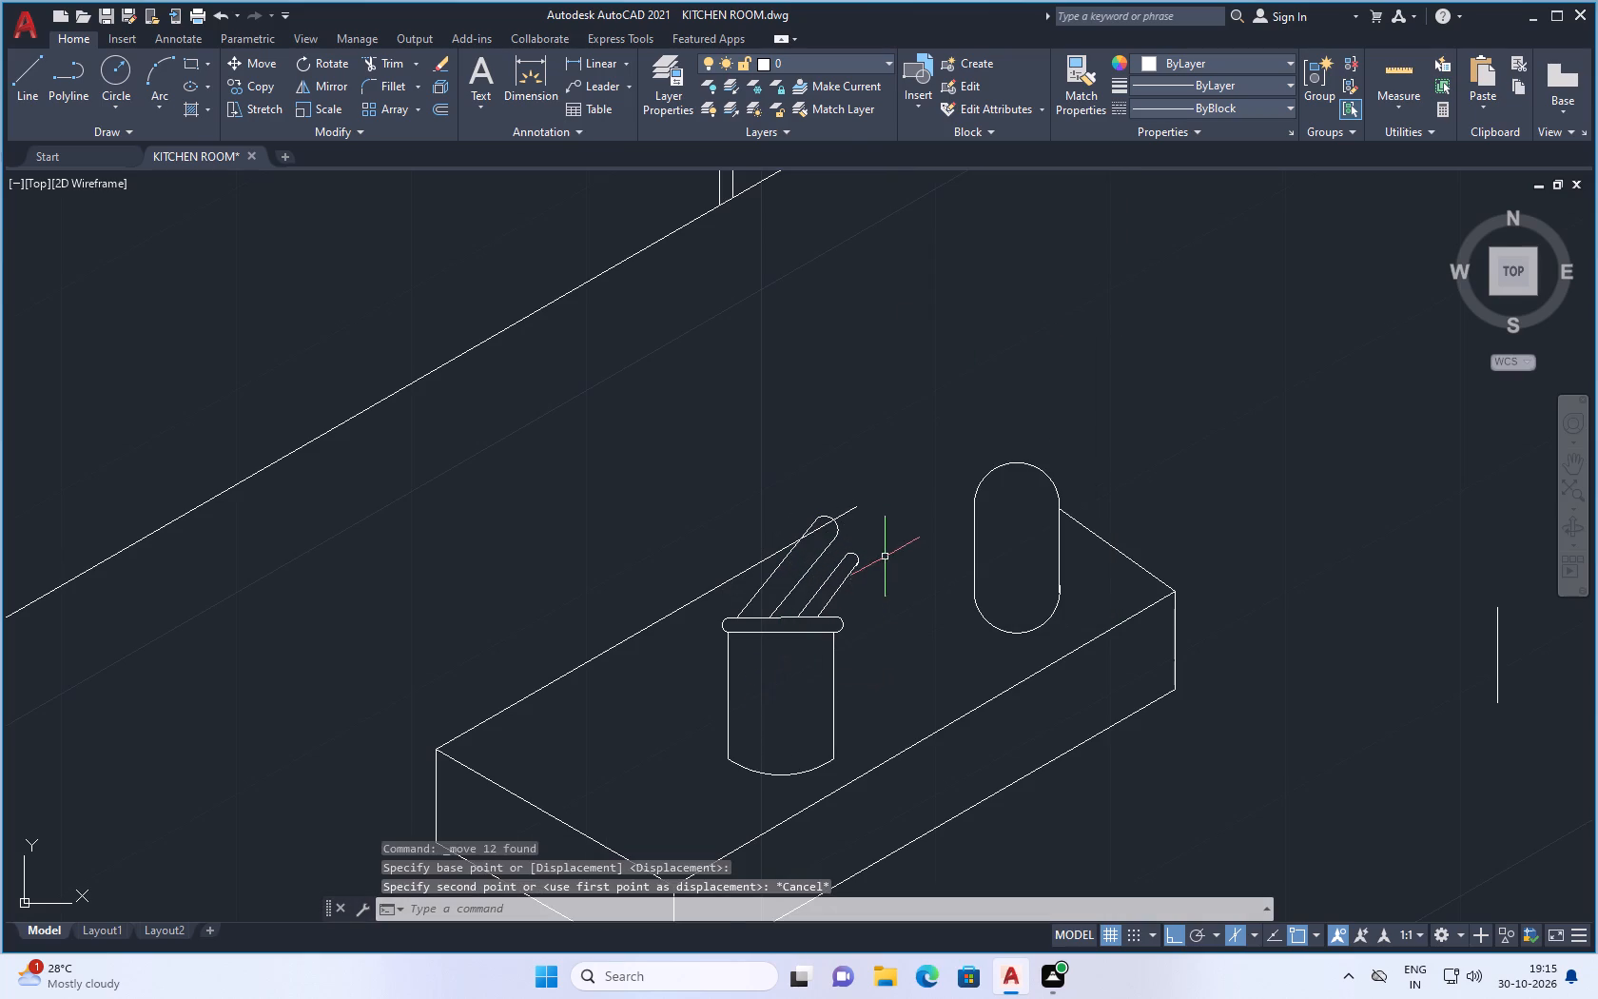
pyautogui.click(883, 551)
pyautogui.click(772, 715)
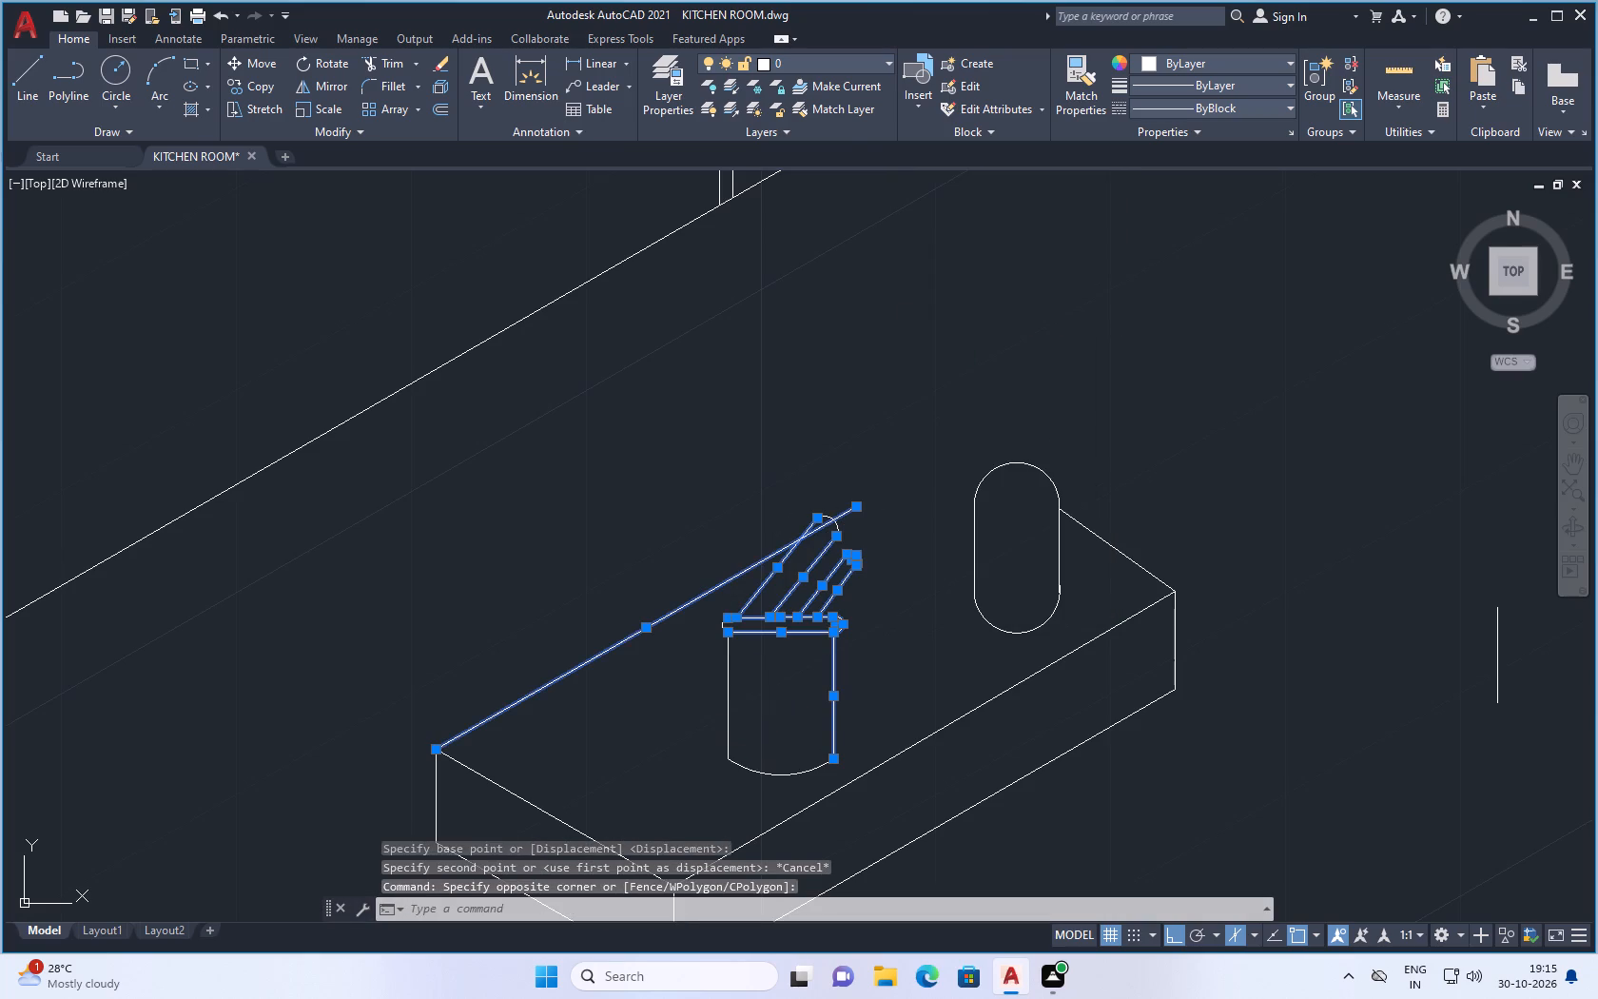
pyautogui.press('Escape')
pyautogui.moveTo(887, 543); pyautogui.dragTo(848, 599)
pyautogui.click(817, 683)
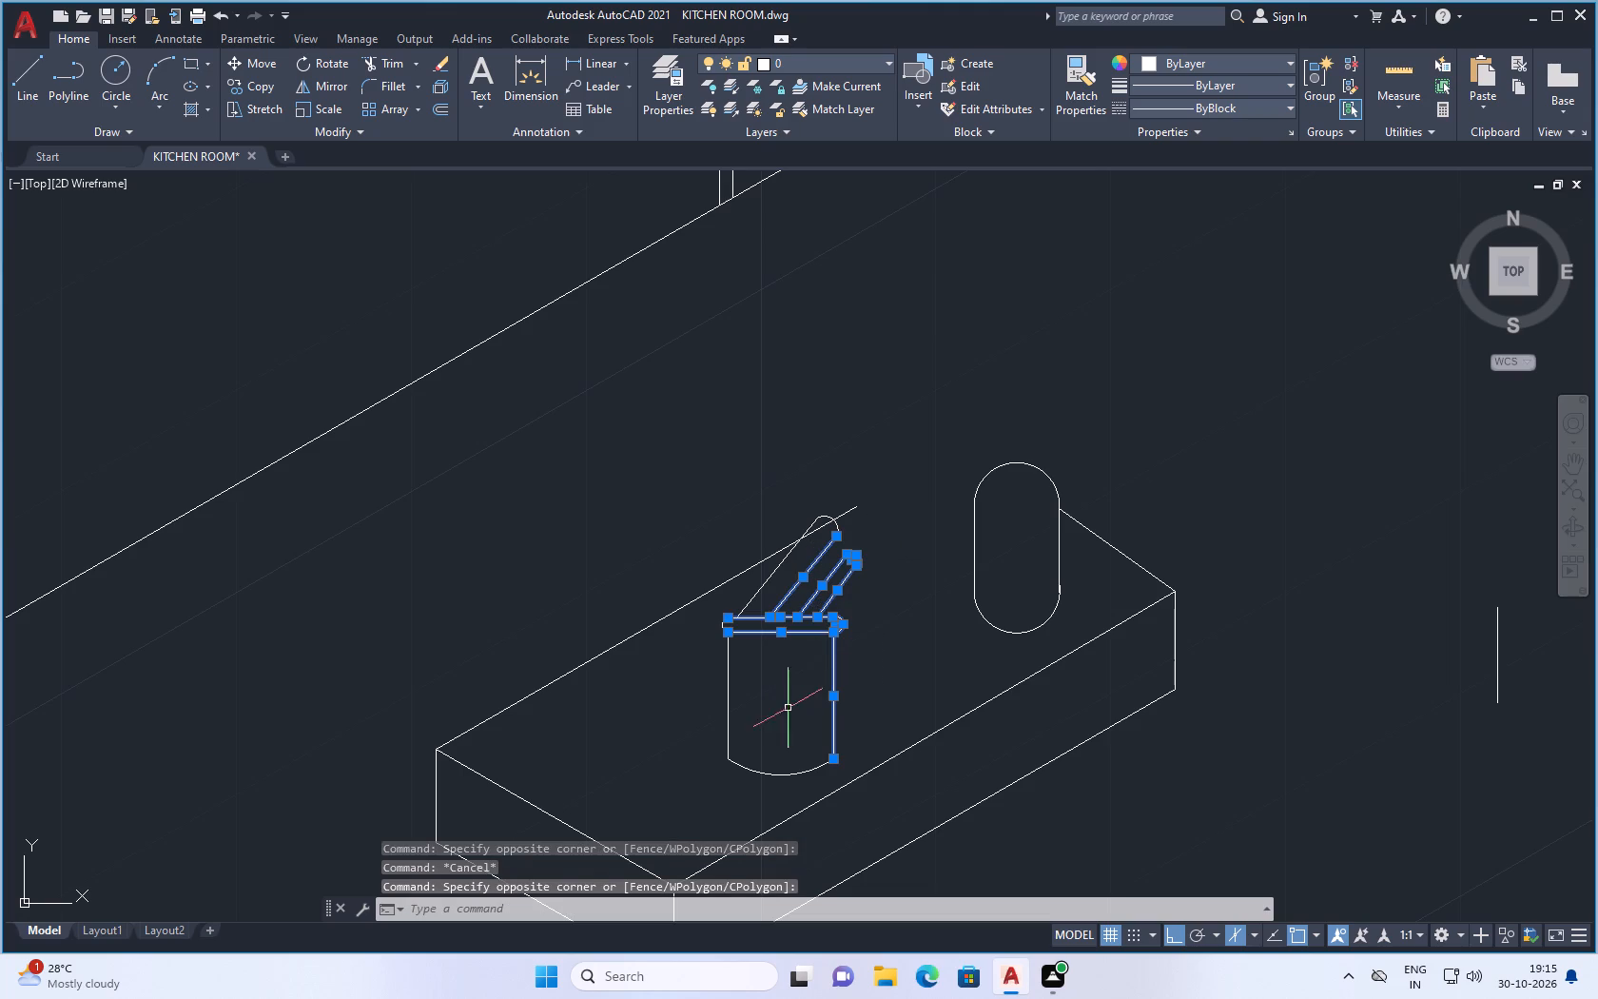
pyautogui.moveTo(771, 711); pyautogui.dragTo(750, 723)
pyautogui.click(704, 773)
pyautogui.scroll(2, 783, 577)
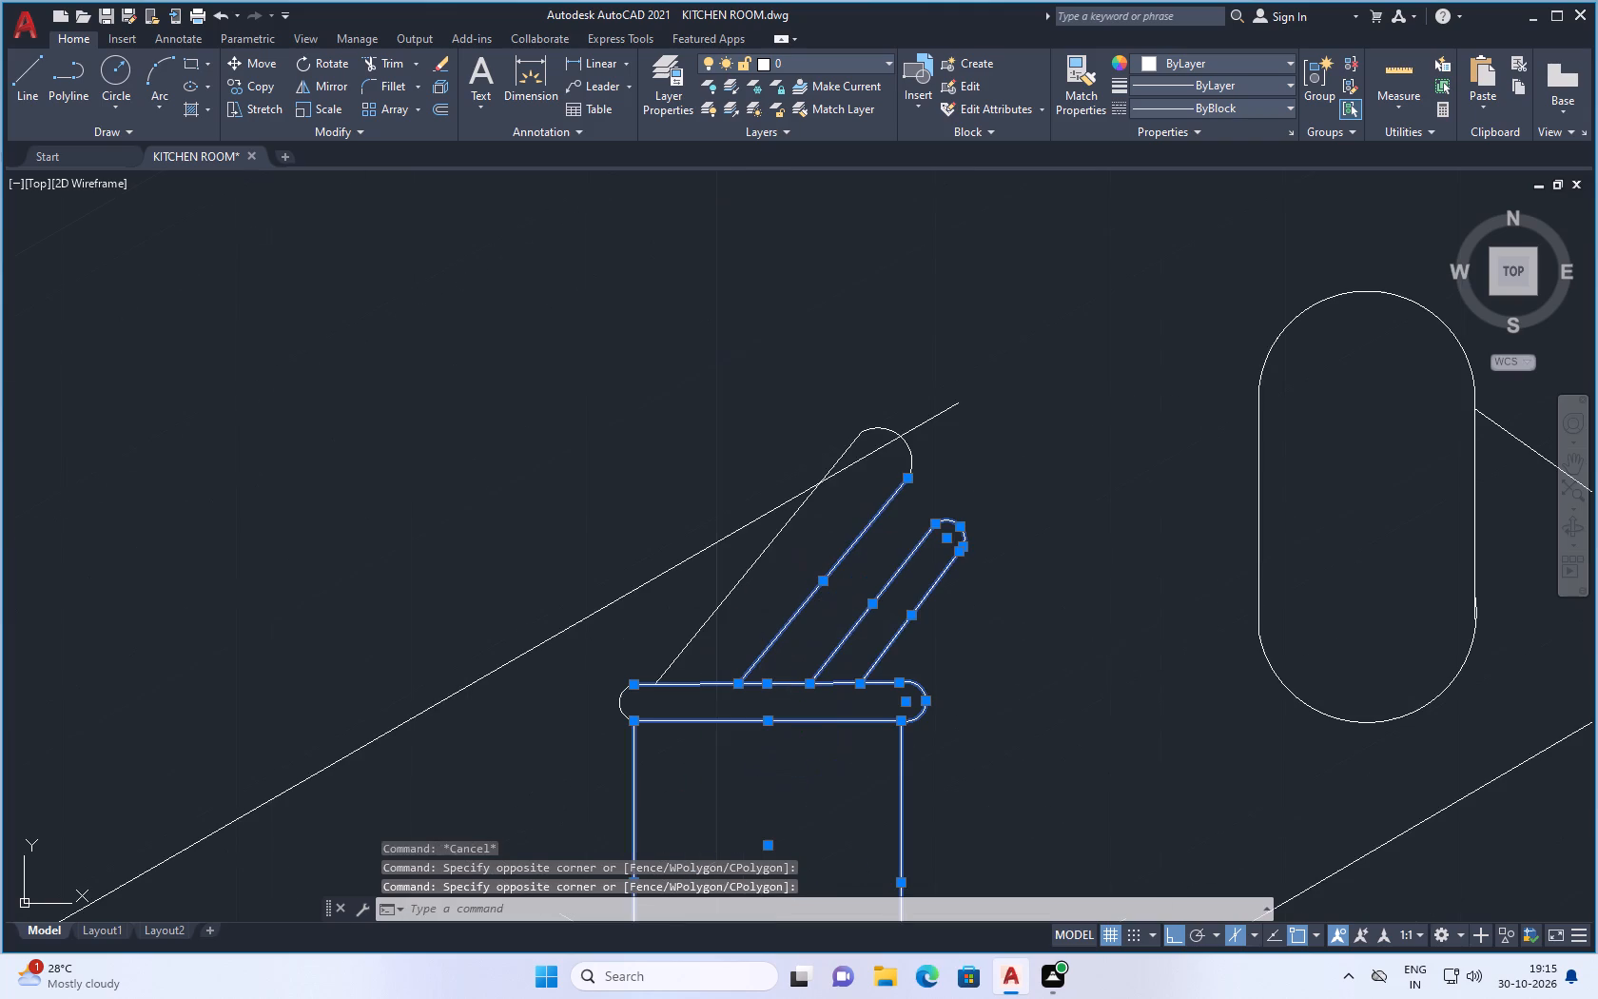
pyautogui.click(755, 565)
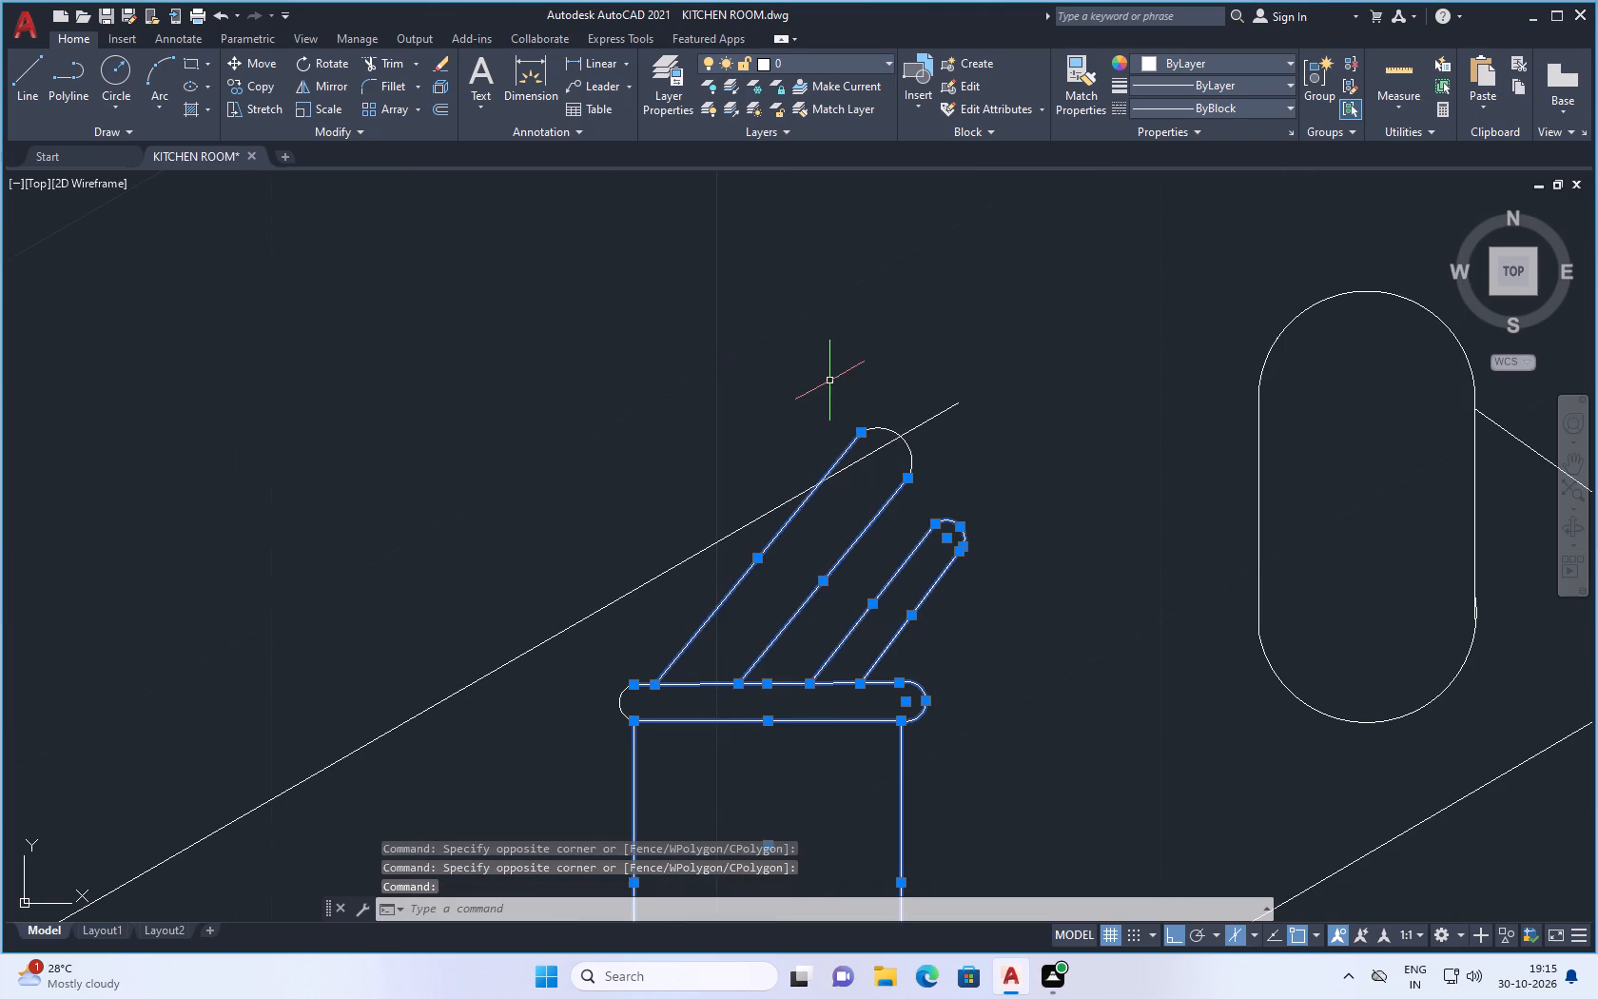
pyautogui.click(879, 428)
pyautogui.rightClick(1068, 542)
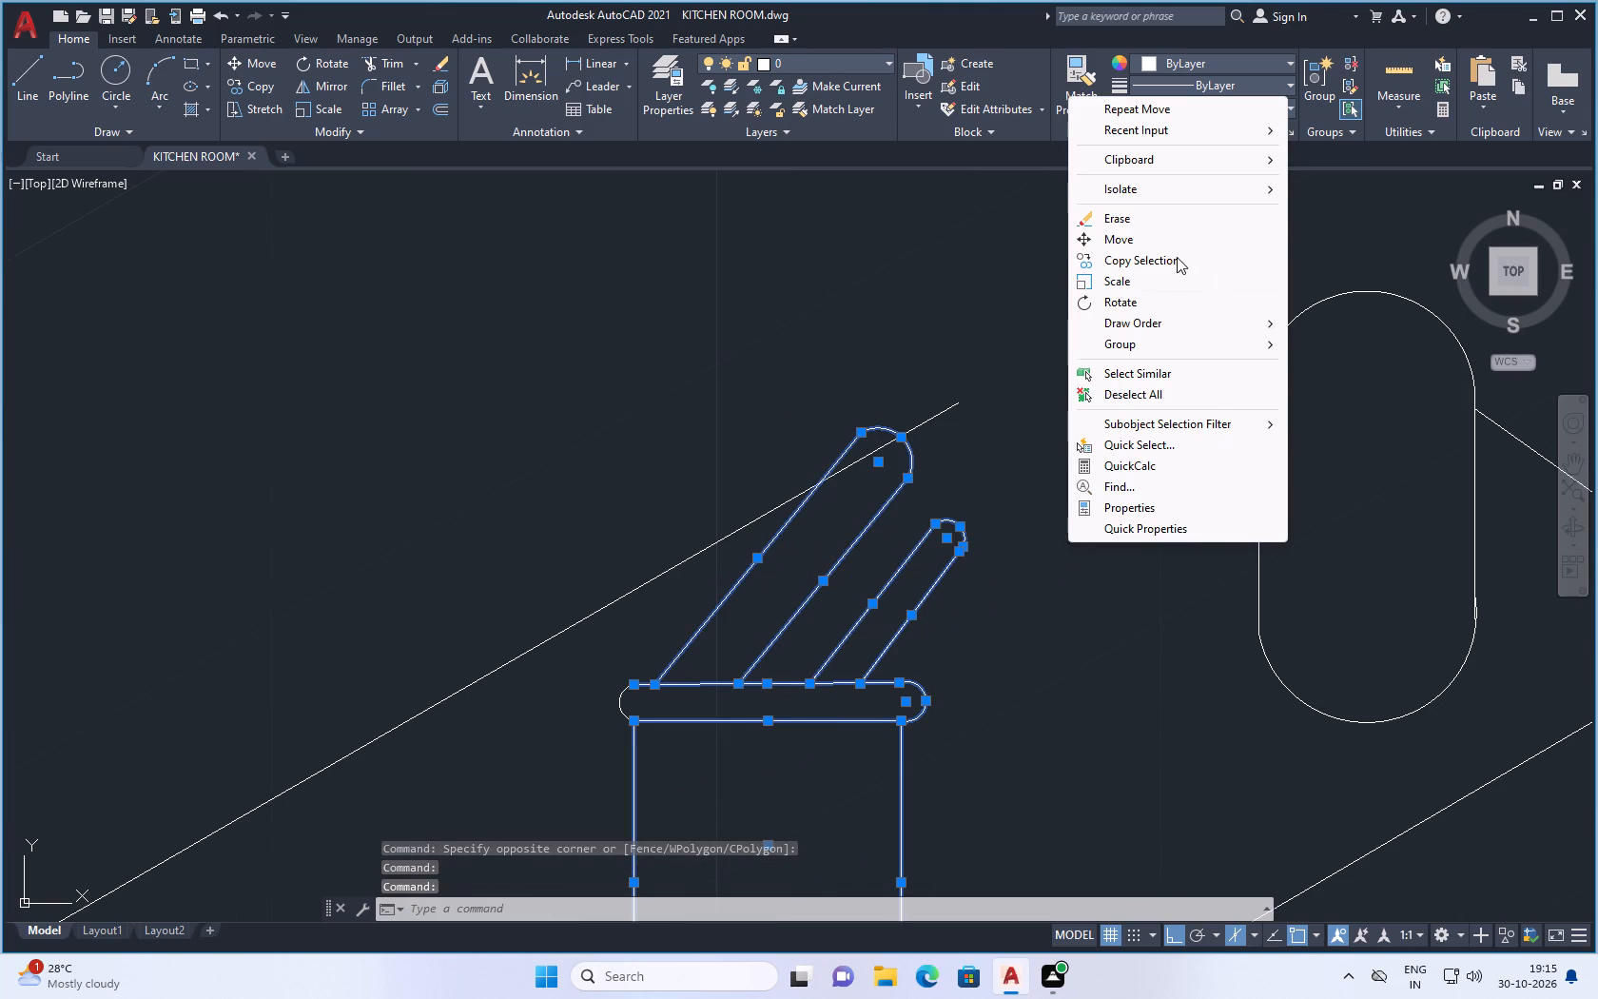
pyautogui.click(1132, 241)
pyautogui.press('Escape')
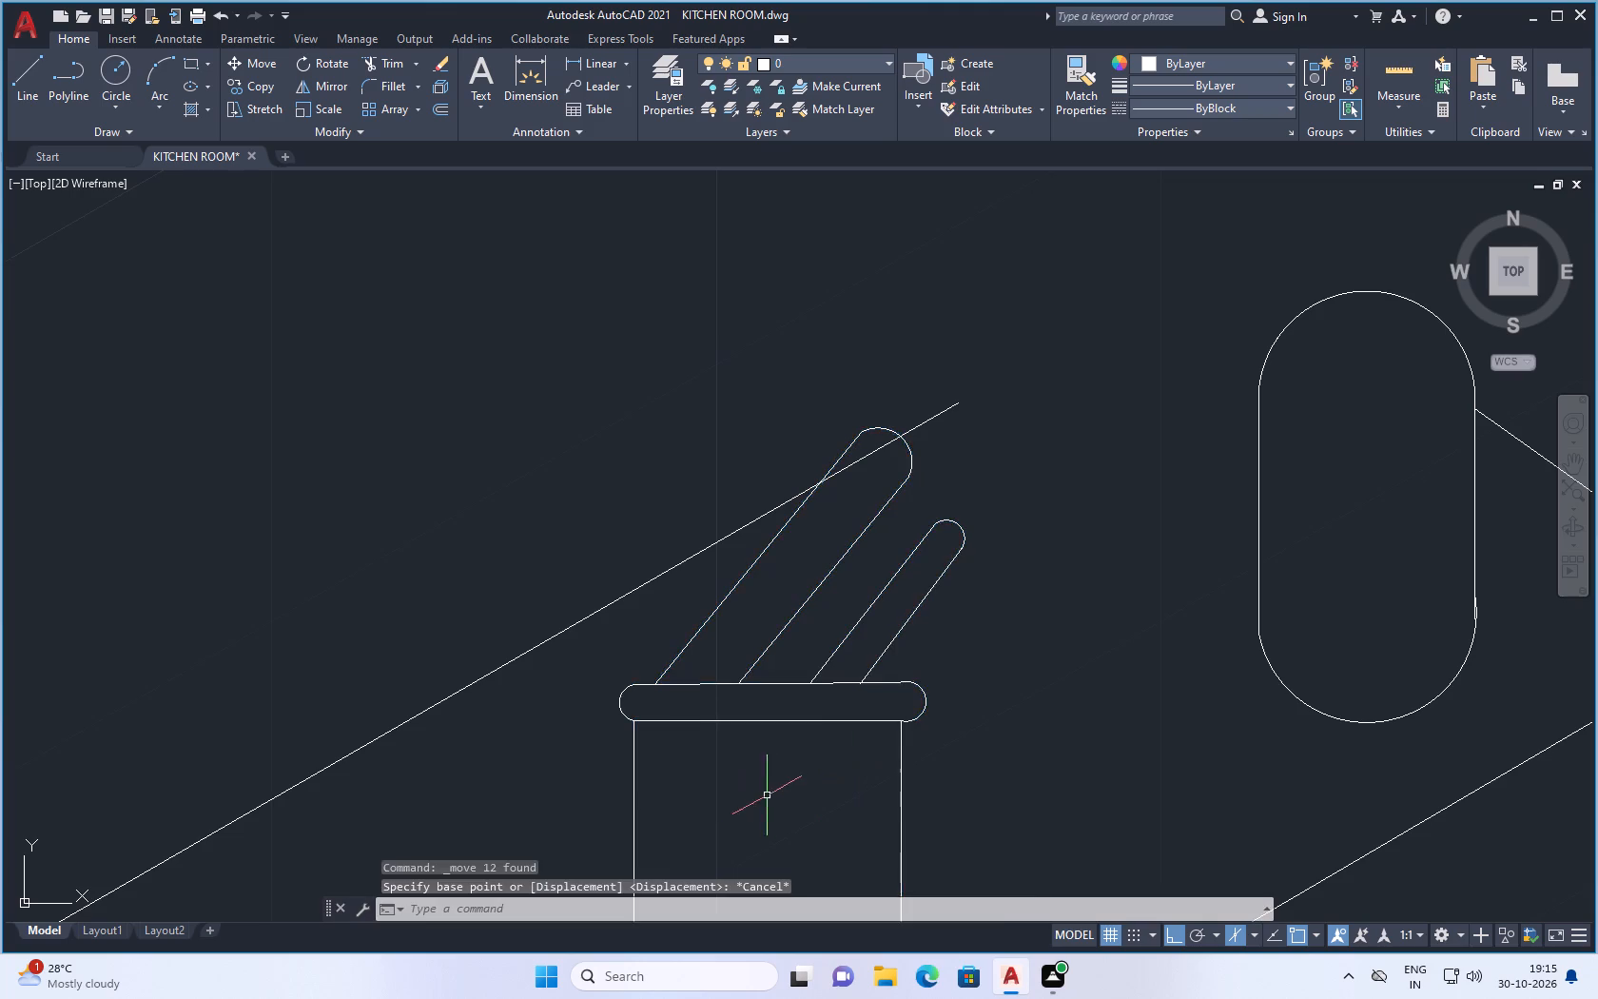
# Select the utensil container and its utensils on the box.
pyautogui.scroll(-1, 818, 767)
pyautogui.scroll(1, 867, 608)
pyautogui.moveTo(957, 579); pyautogui.dragTo(946, 597)
pyautogui.click(802, 831)
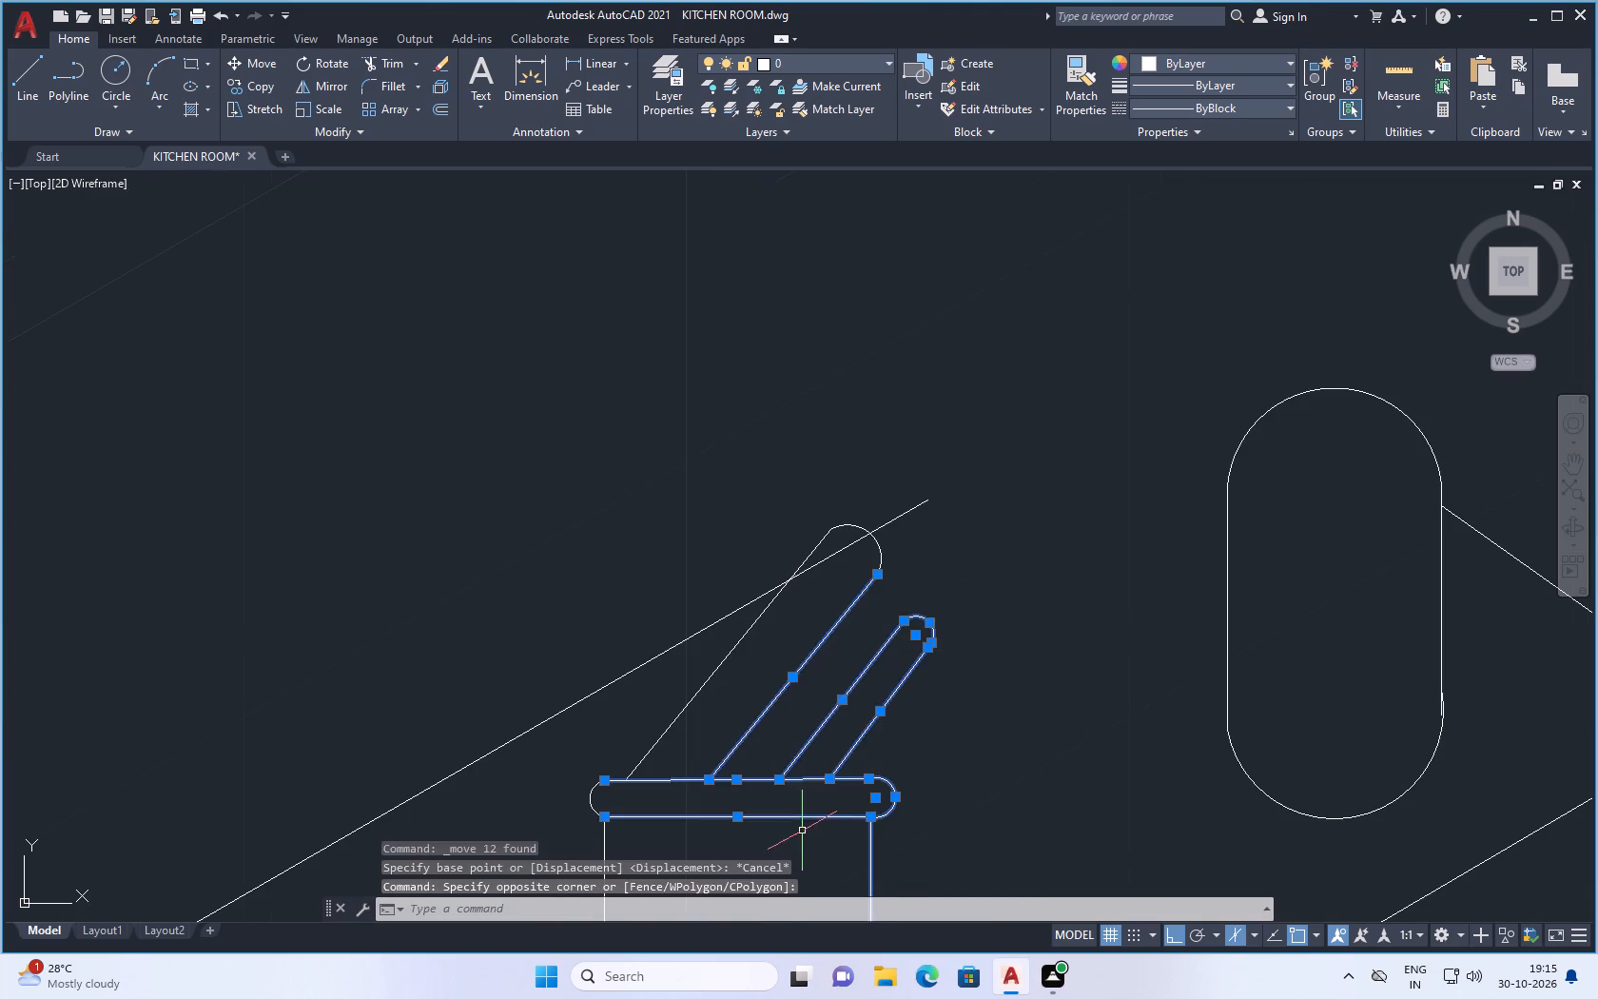
pyautogui.scroll(-4, 881, 772)
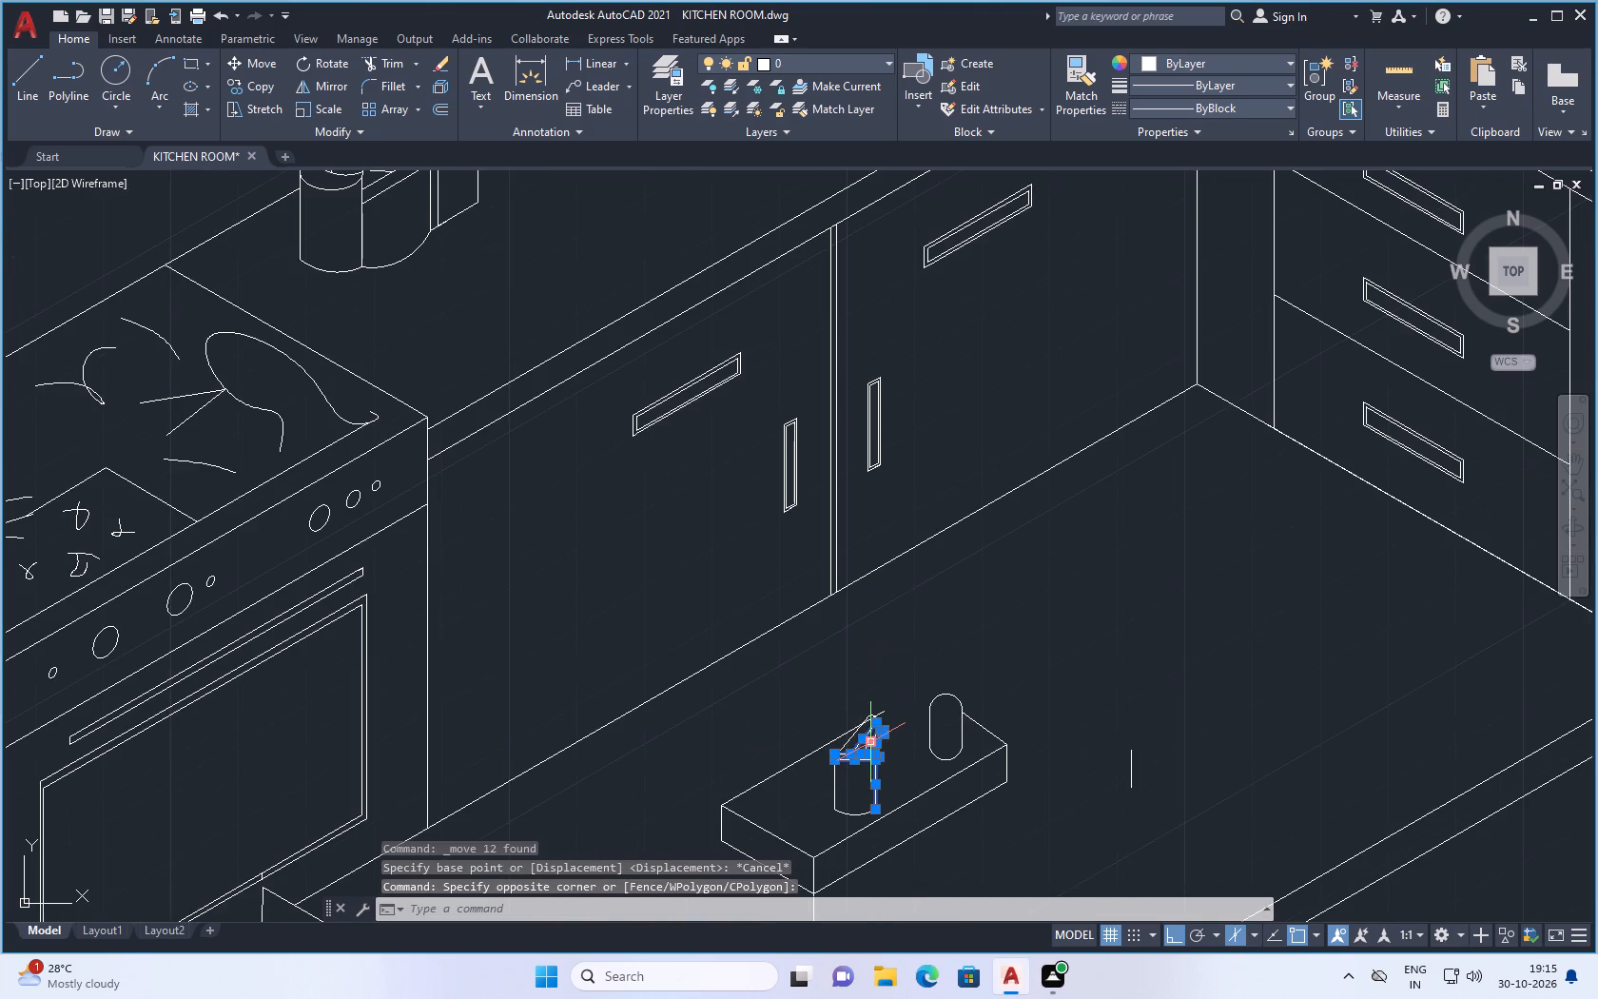
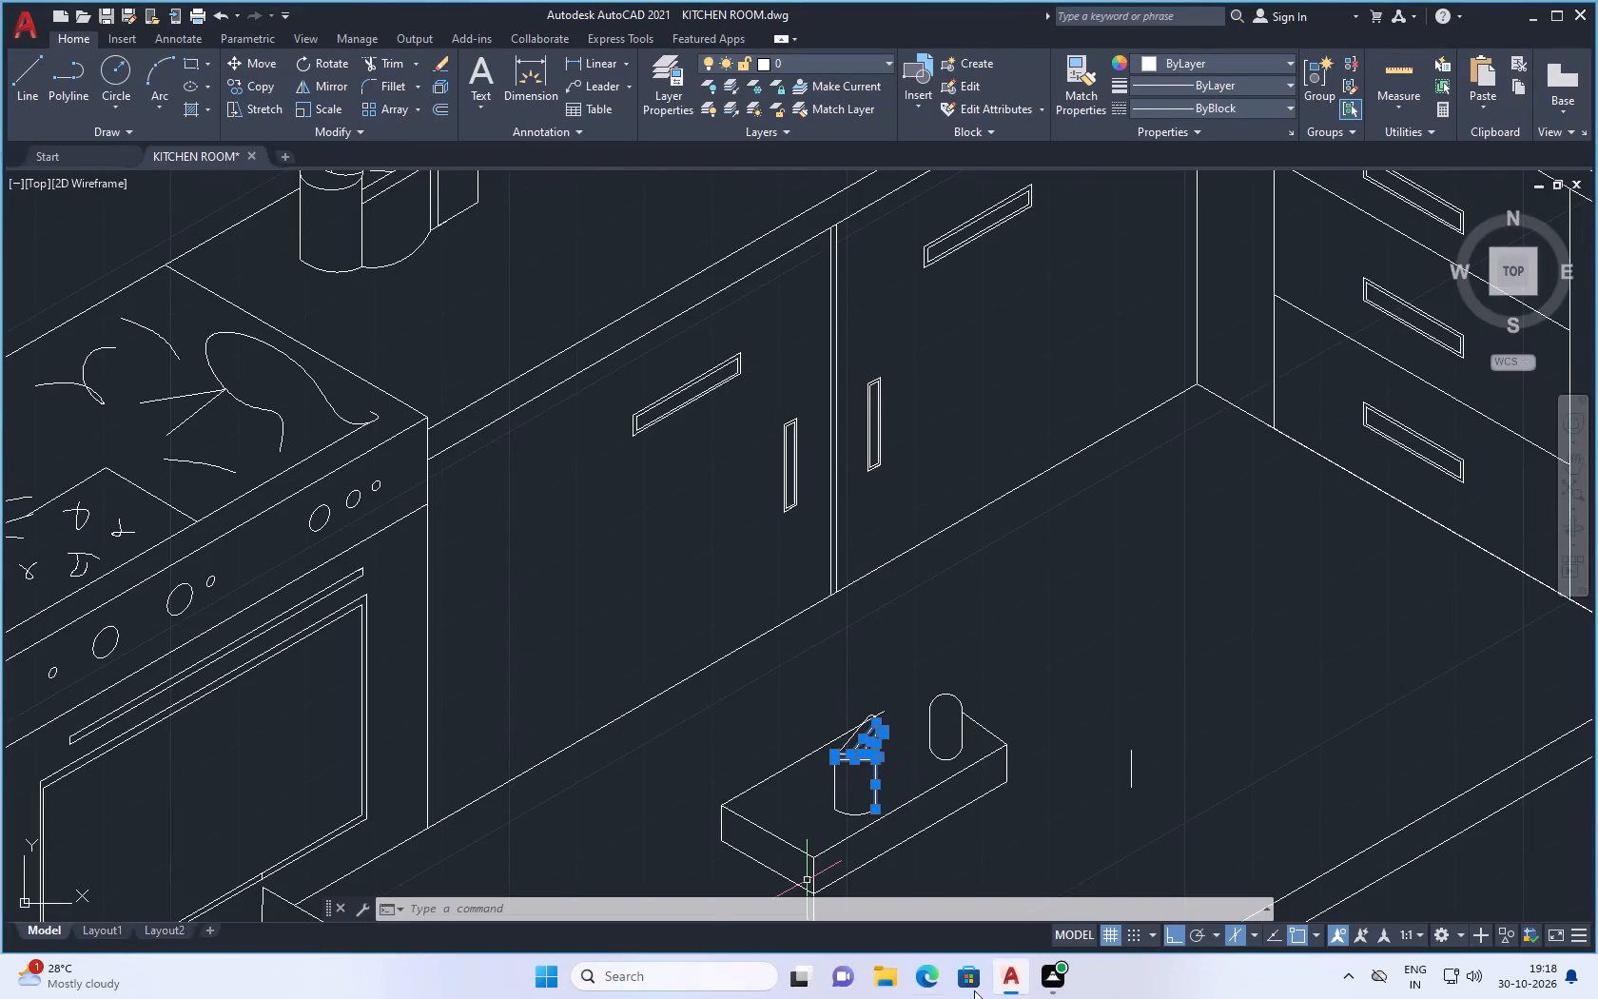
# Add the remaining container and utensil outlines to the selection and move them all a short distance up and right toward the round-ended object.
pyautogui.scroll(3, 834, 815)
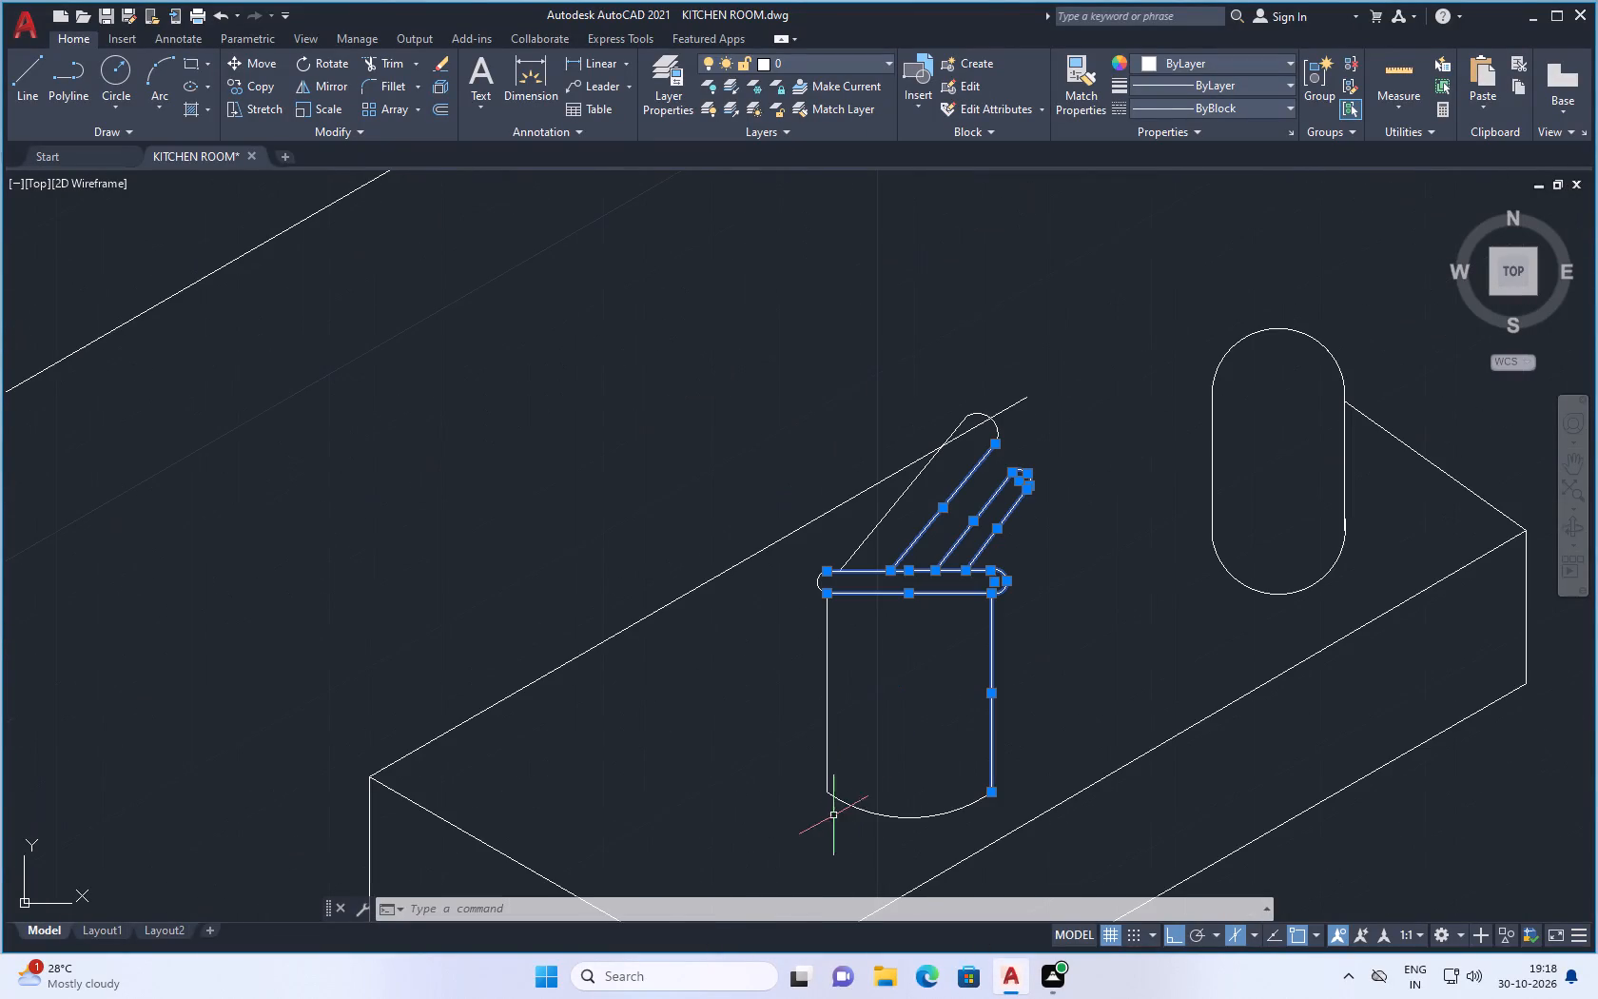
pyautogui.moveTo(892, 637); pyautogui.dragTo(867, 662)
pyautogui.click(793, 843)
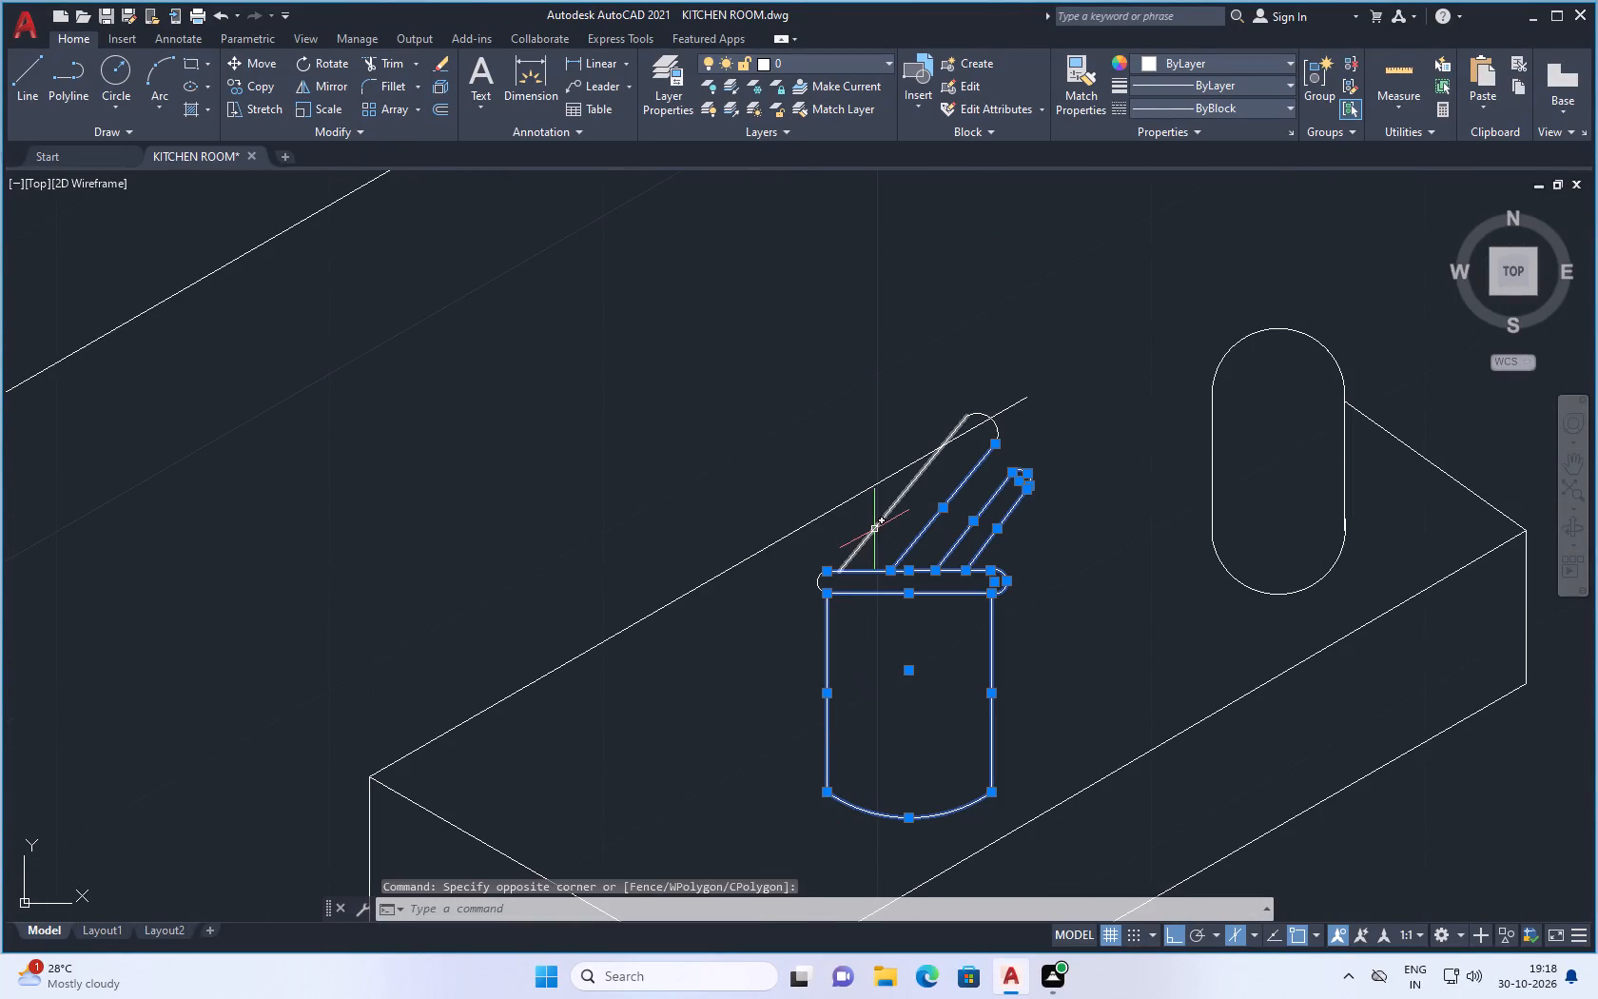
pyautogui.click(875, 529)
pyautogui.scroll(2, 848, 569)
pyautogui.click(765, 601)
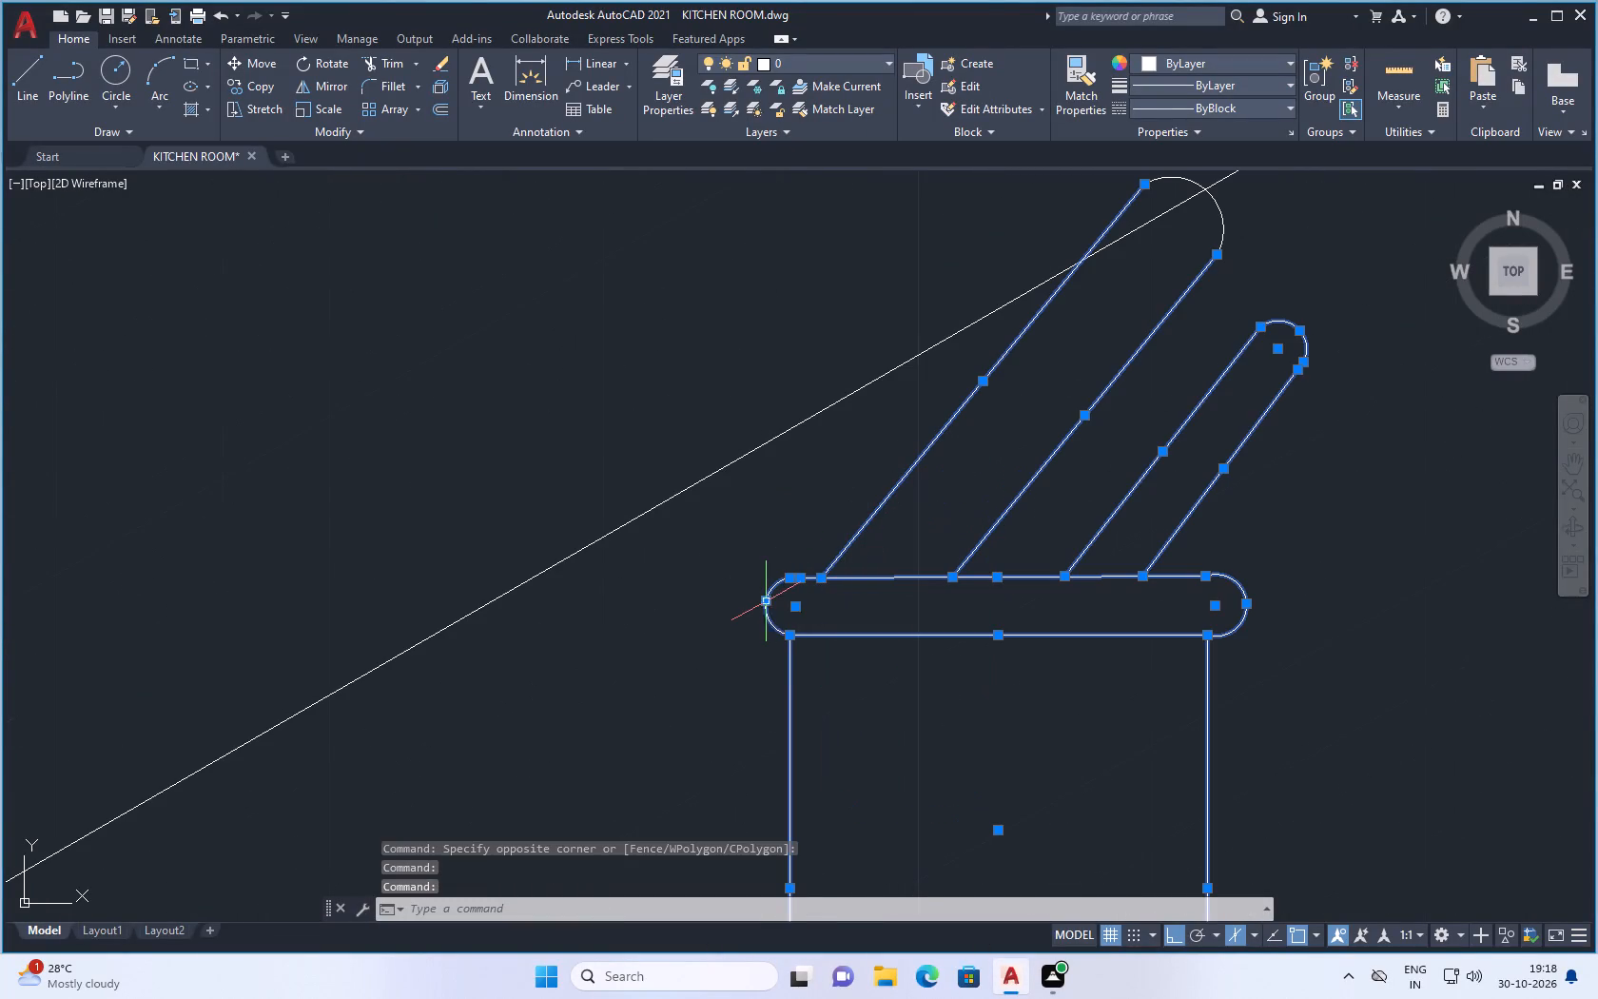
pyautogui.scroll(-2, 796, 665)
pyautogui.scroll(-2, 1157, 389)
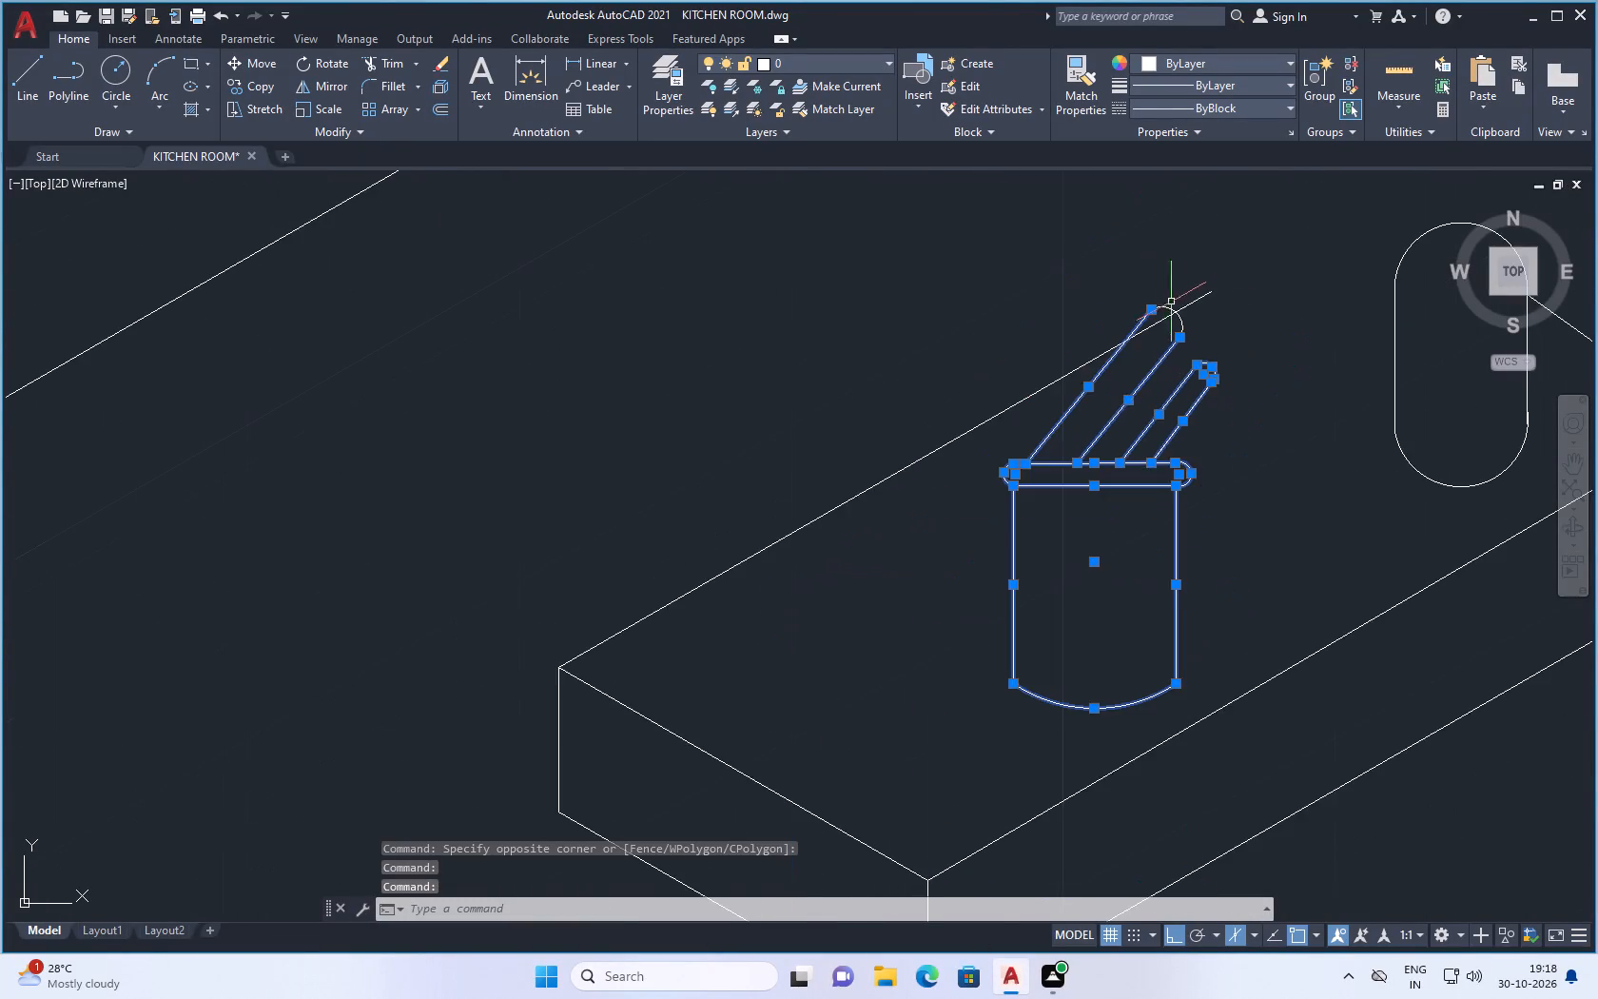
pyautogui.scroll(3, 1163, 304)
pyautogui.click(1161, 318)
pyautogui.rightClick(1185, 277)
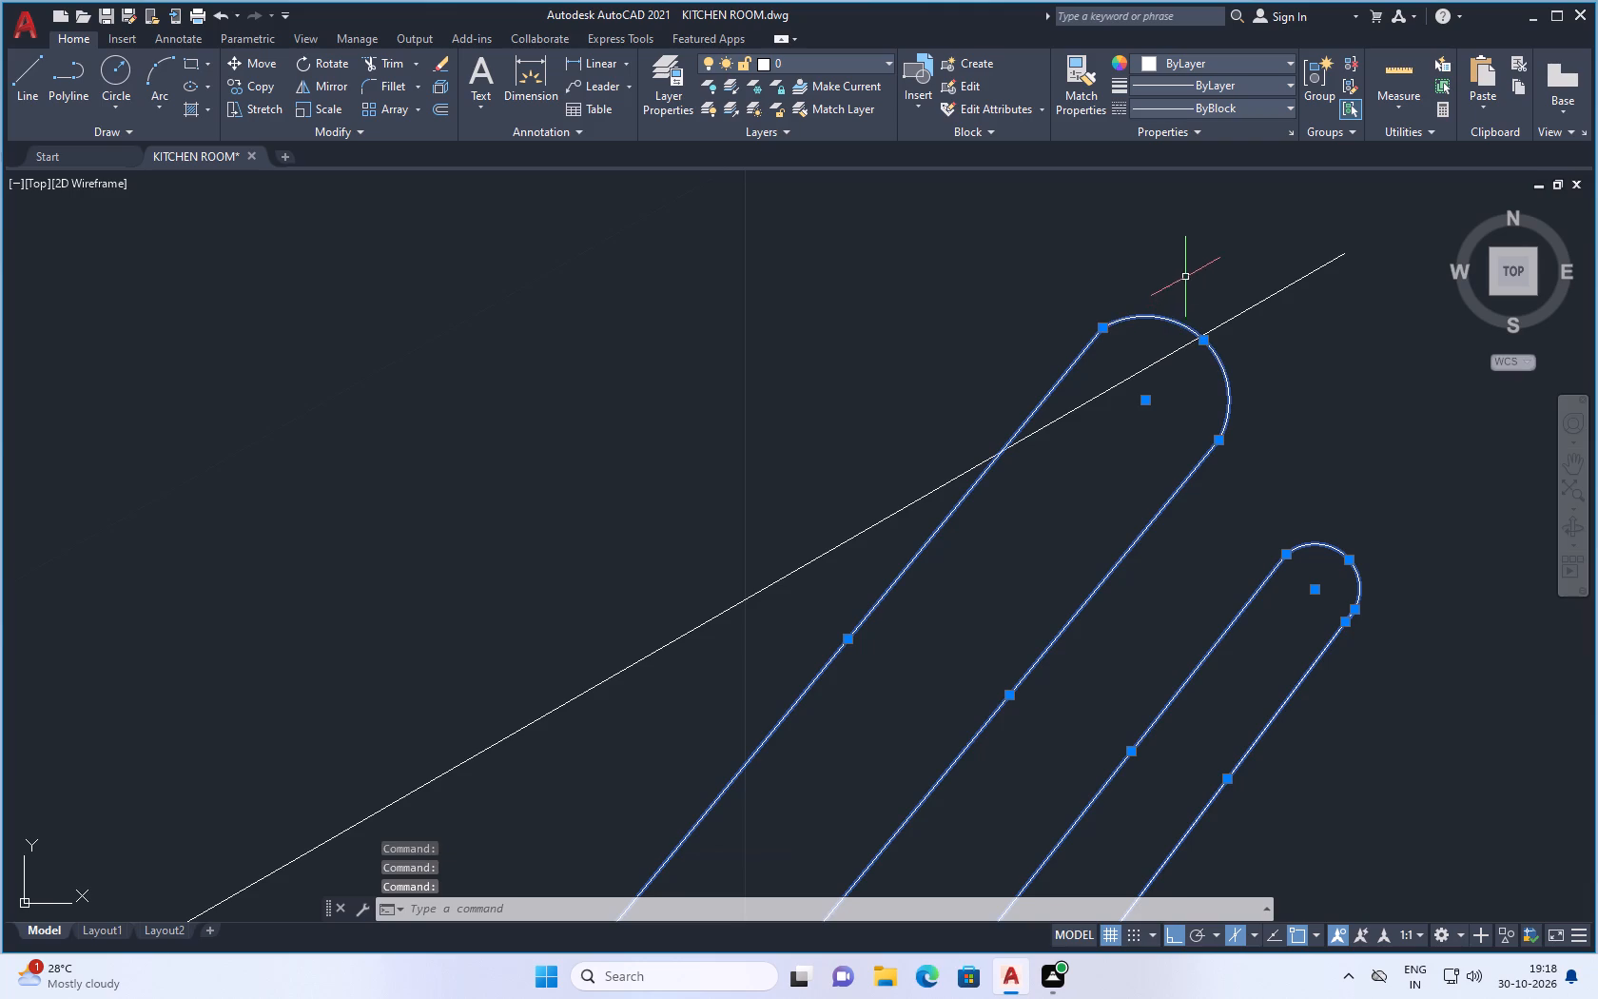
pyautogui.click(1255, 416)
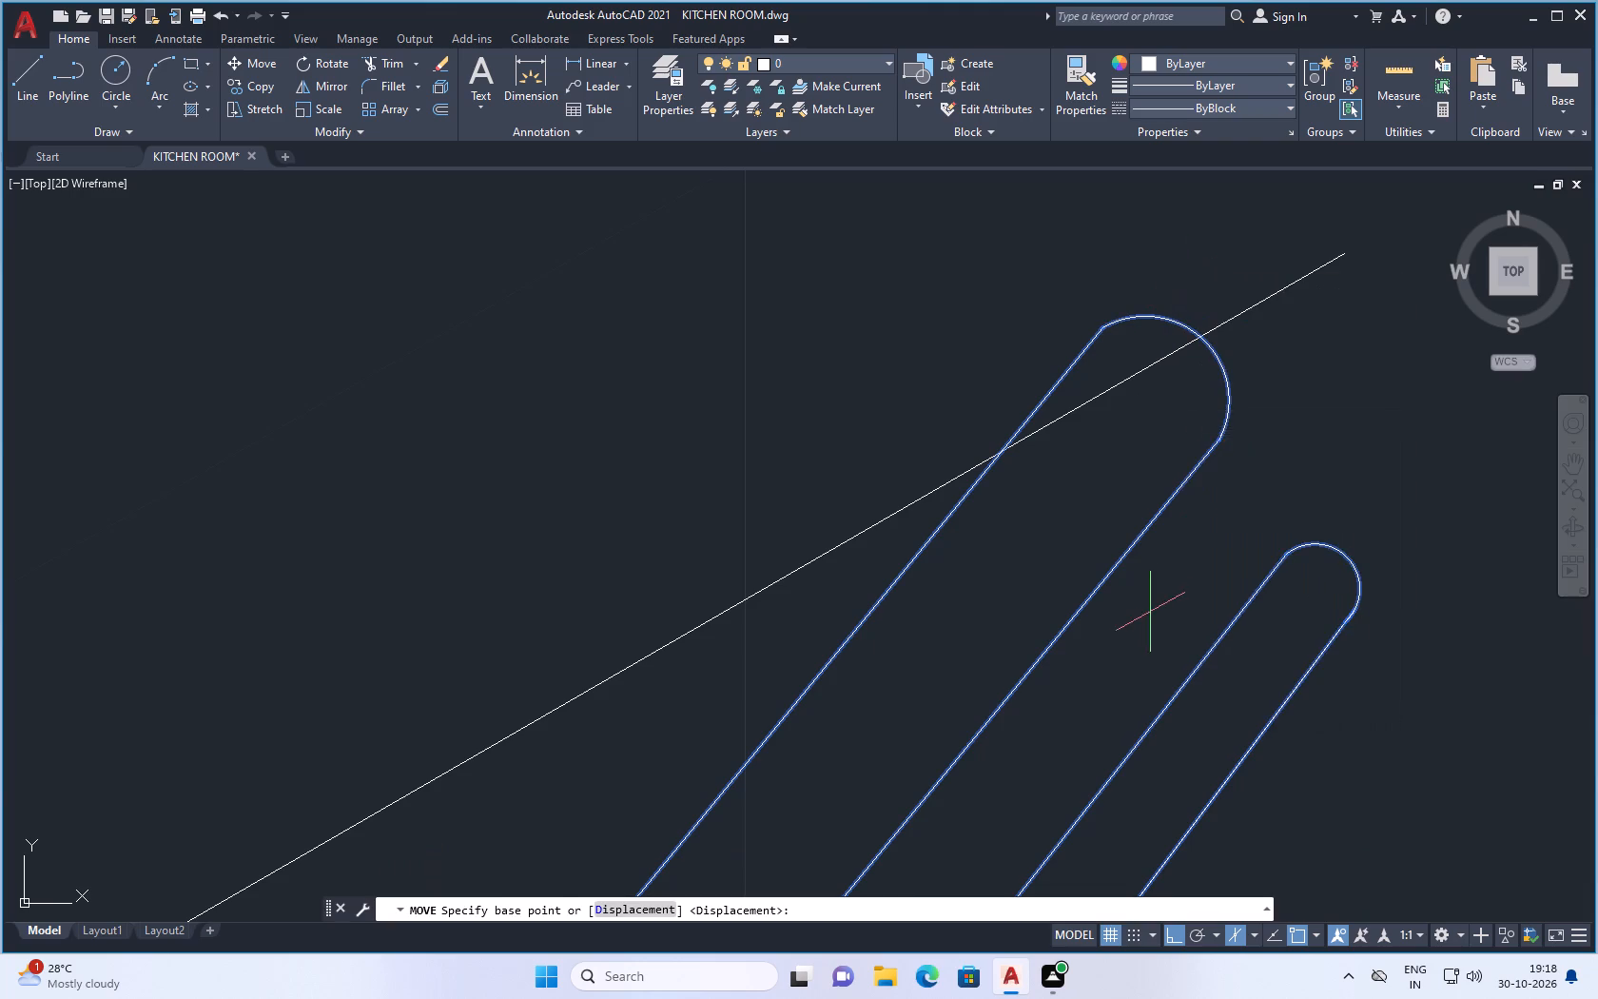
pyautogui.scroll(-3, 1148, 613)
pyautogui.click(1074, 770)
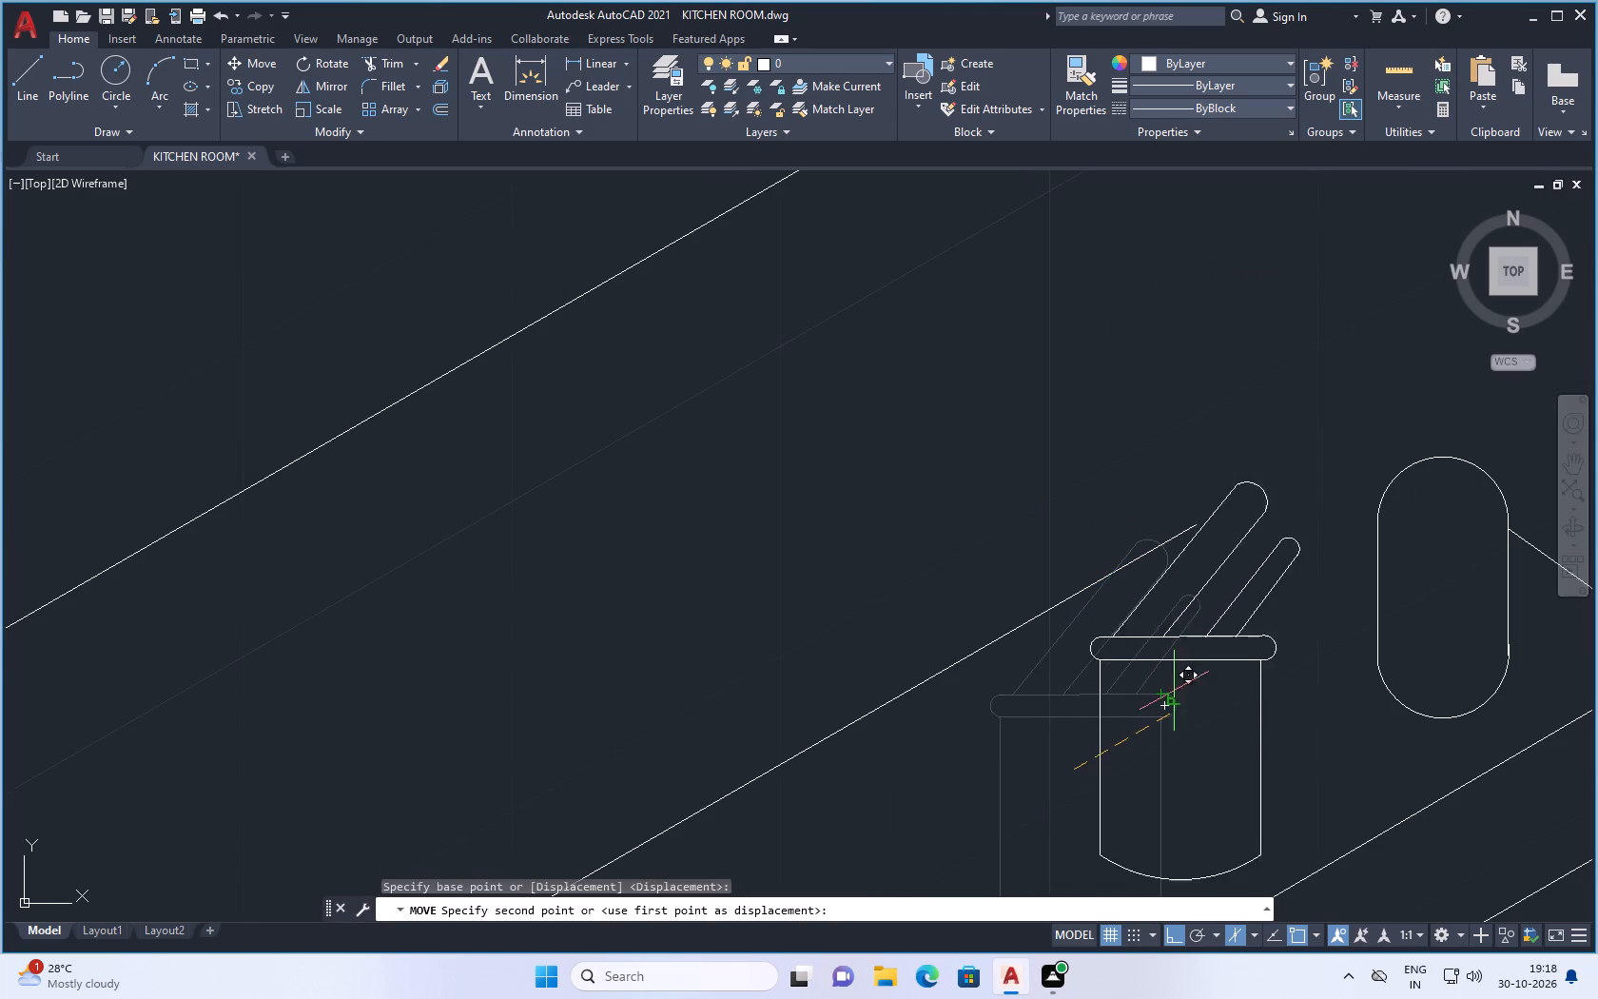
pyautogui.click(1149, 690)
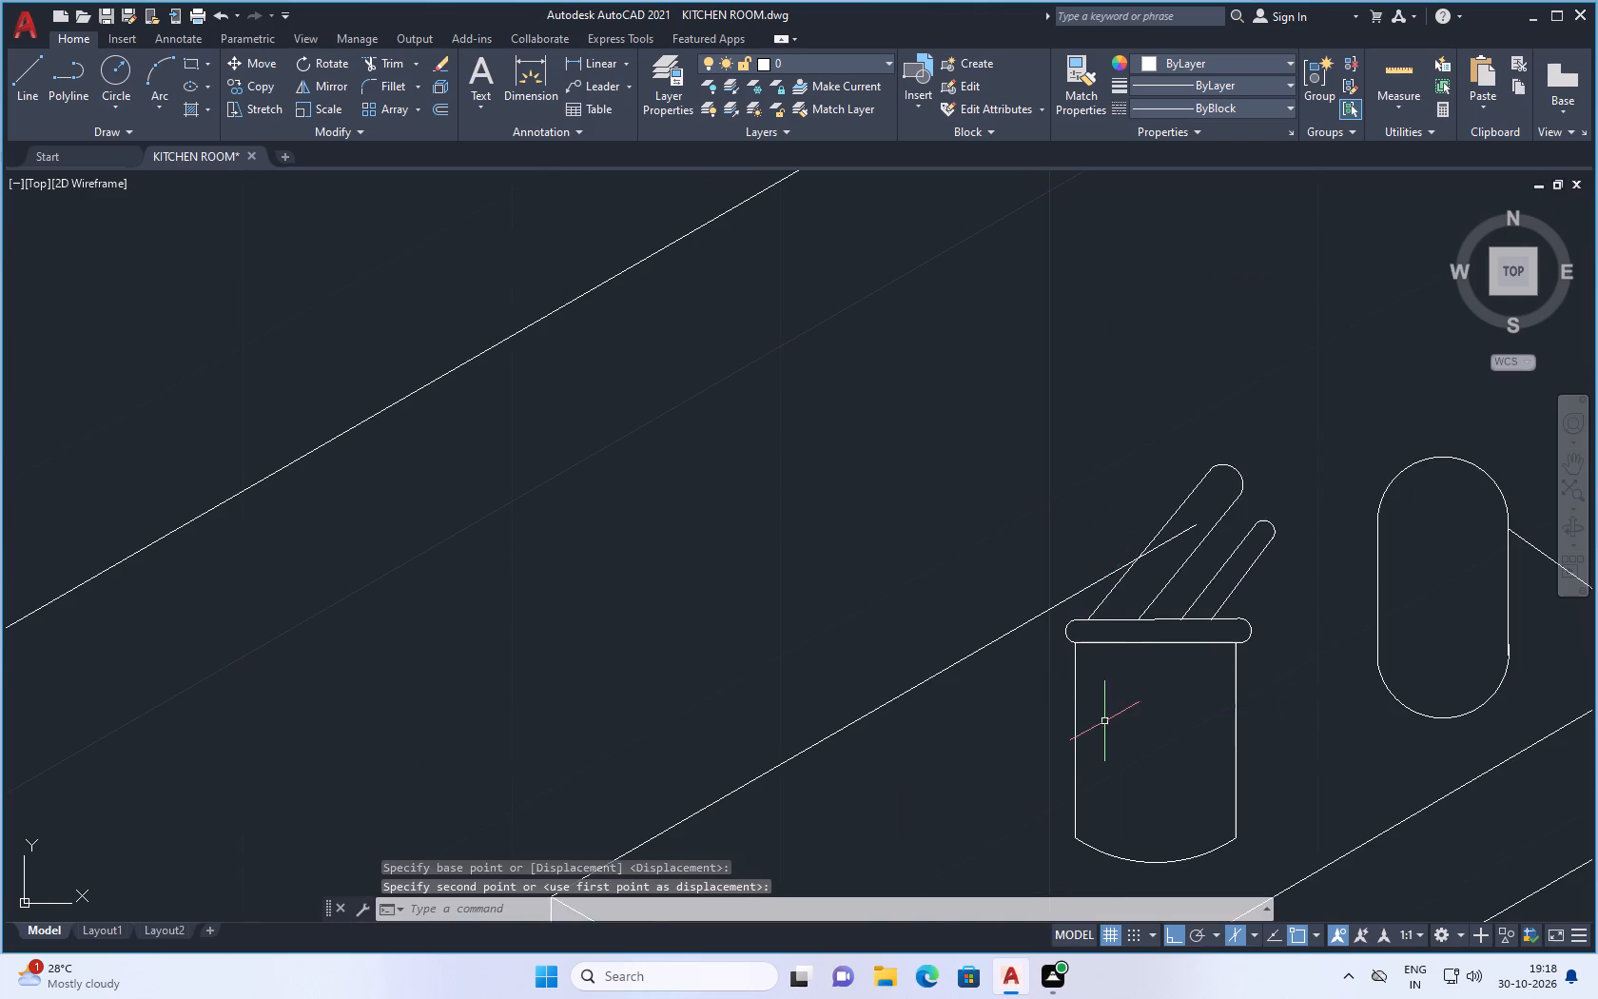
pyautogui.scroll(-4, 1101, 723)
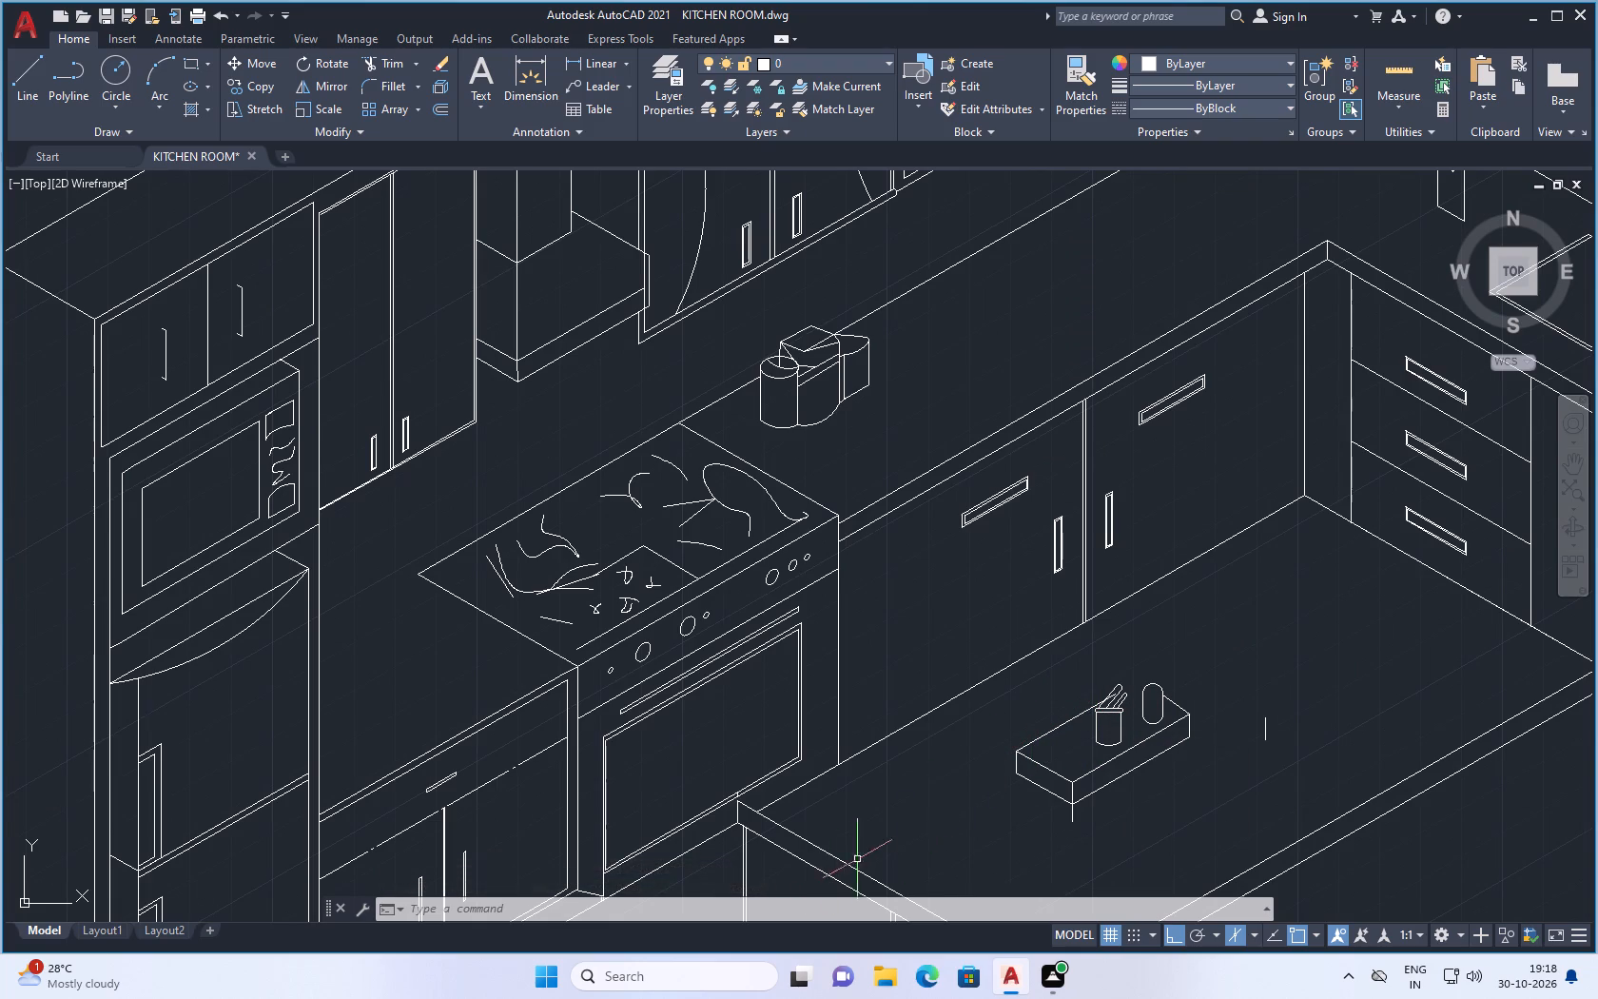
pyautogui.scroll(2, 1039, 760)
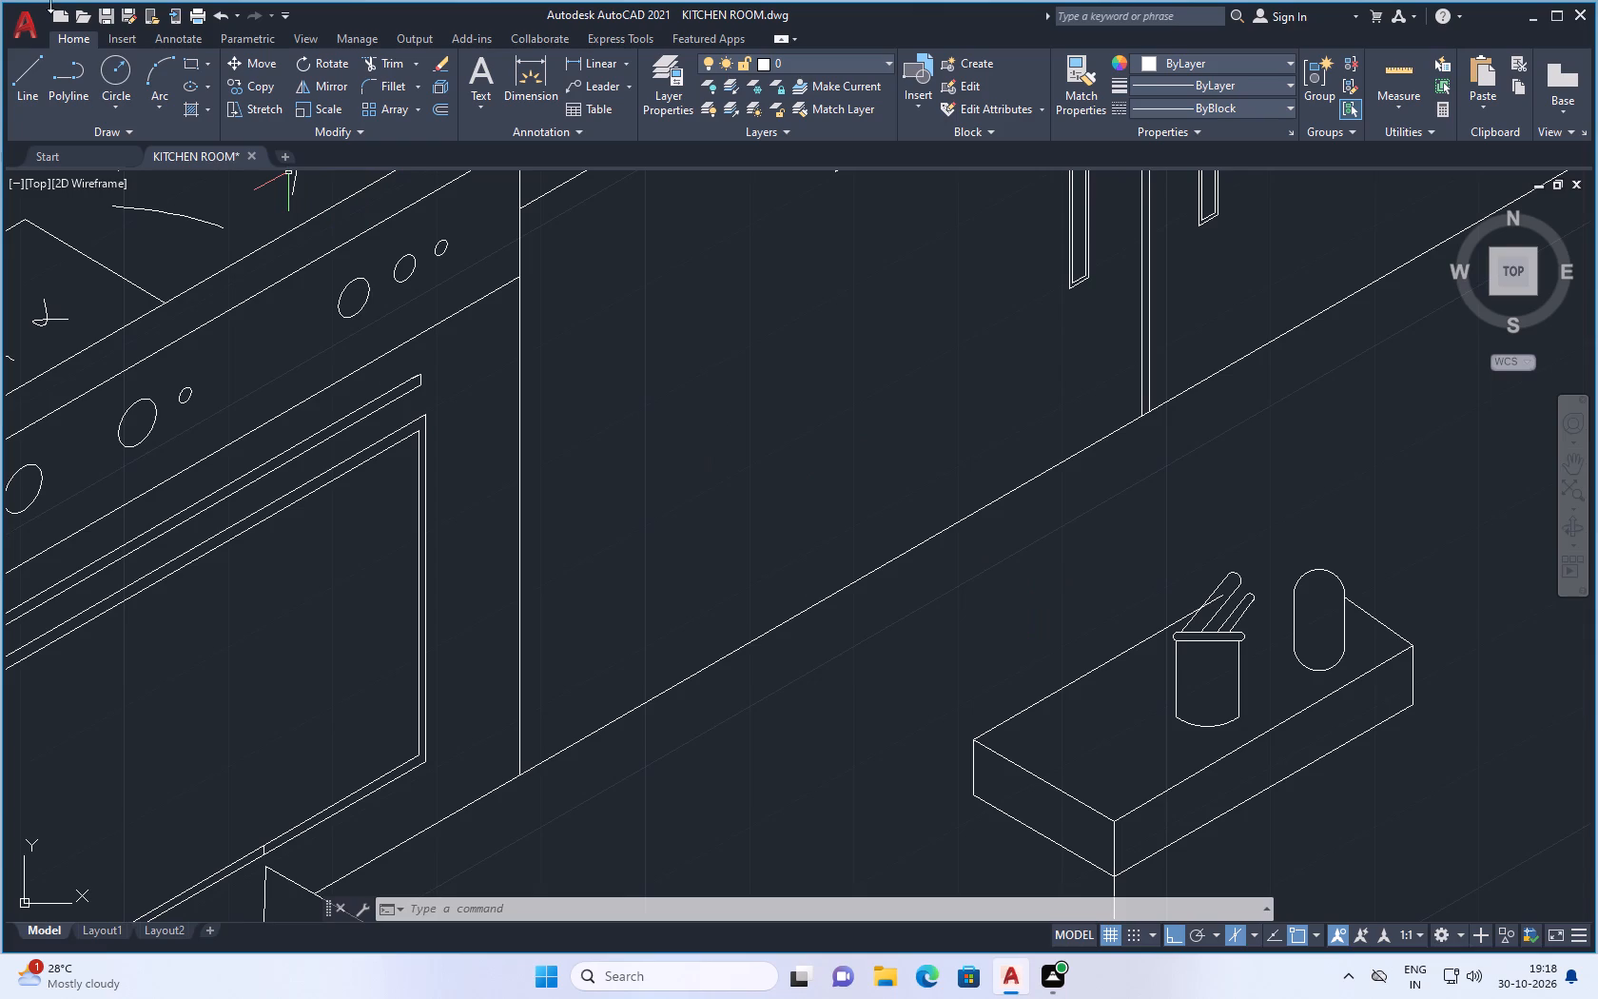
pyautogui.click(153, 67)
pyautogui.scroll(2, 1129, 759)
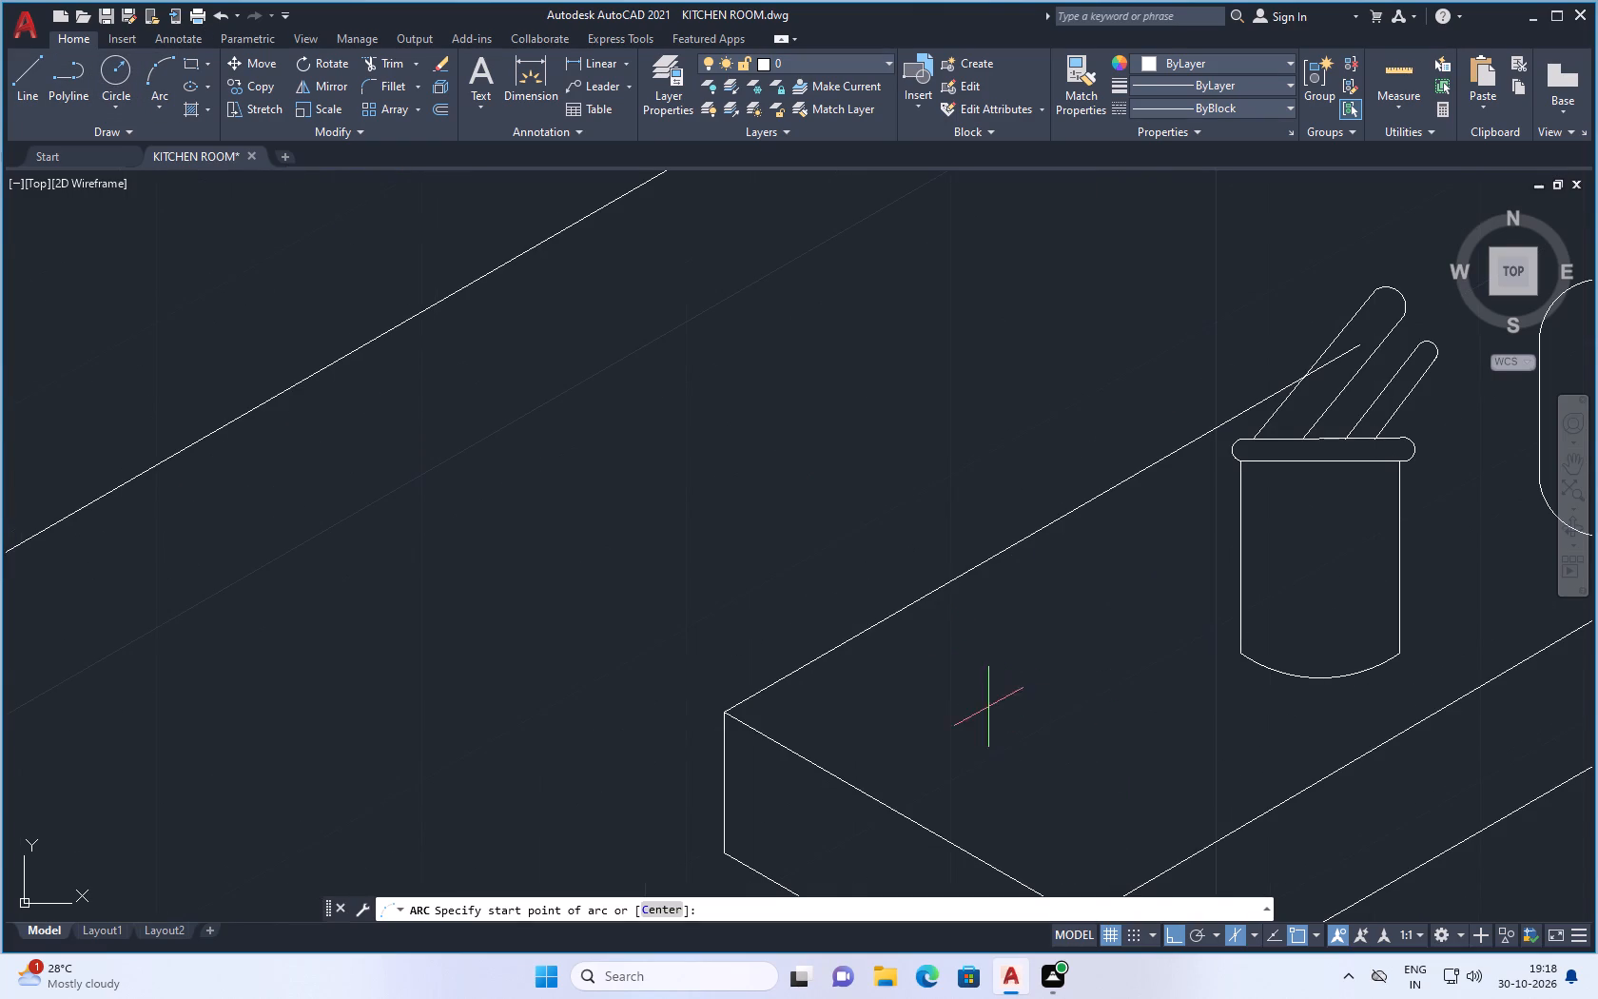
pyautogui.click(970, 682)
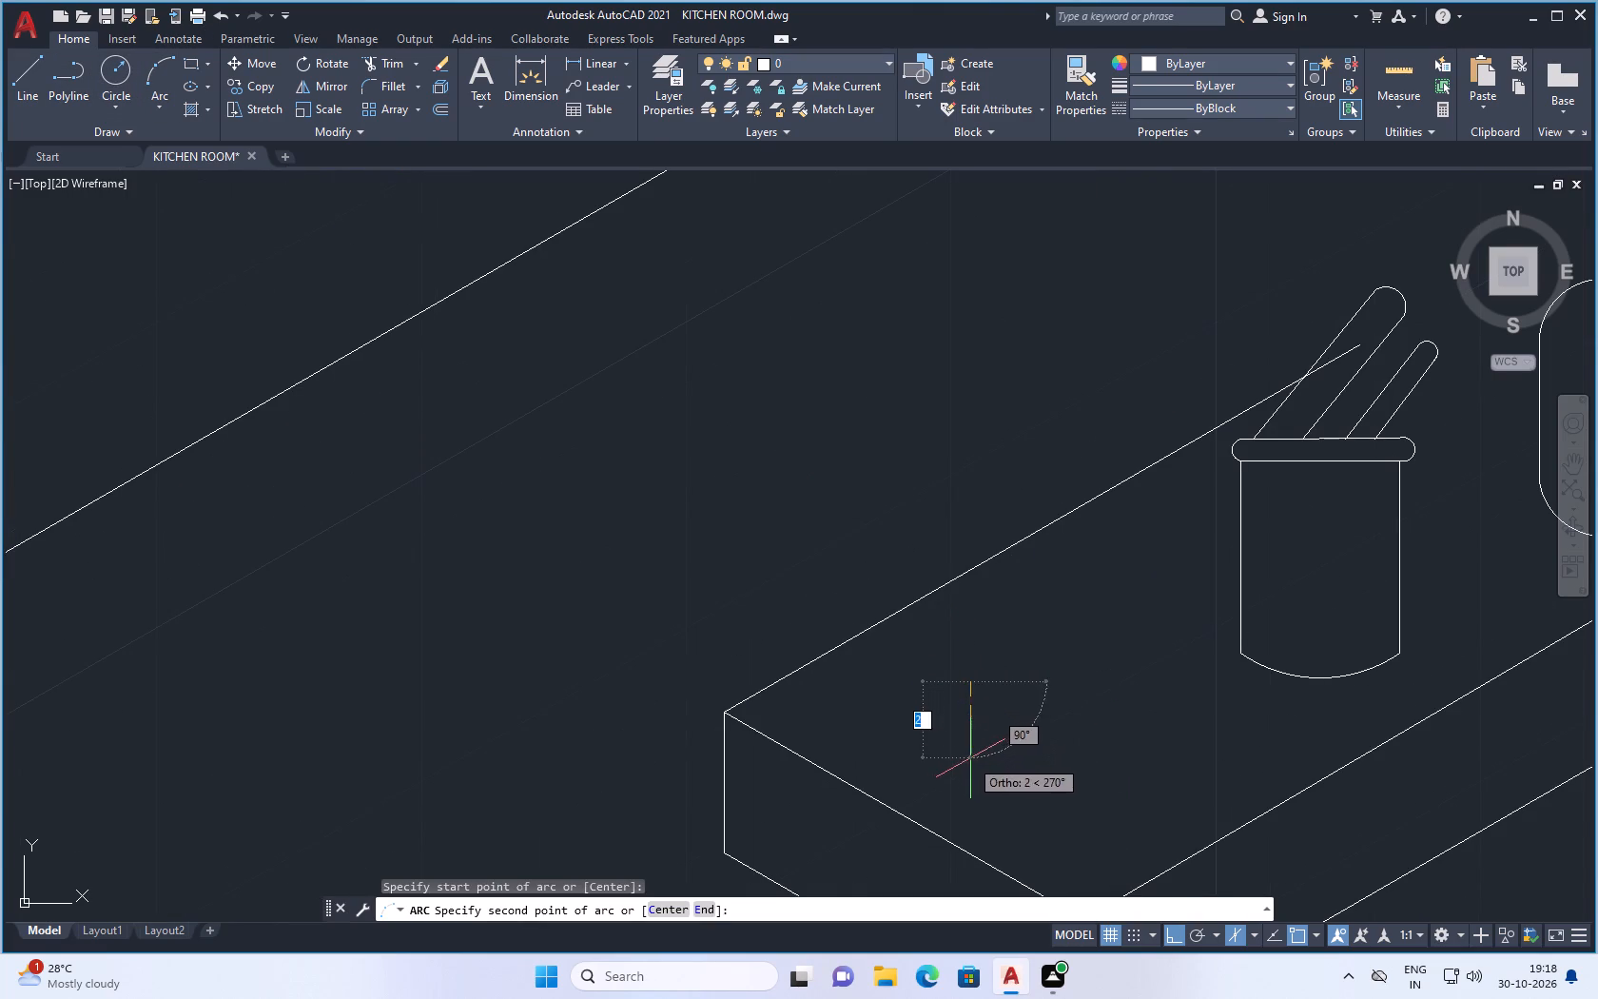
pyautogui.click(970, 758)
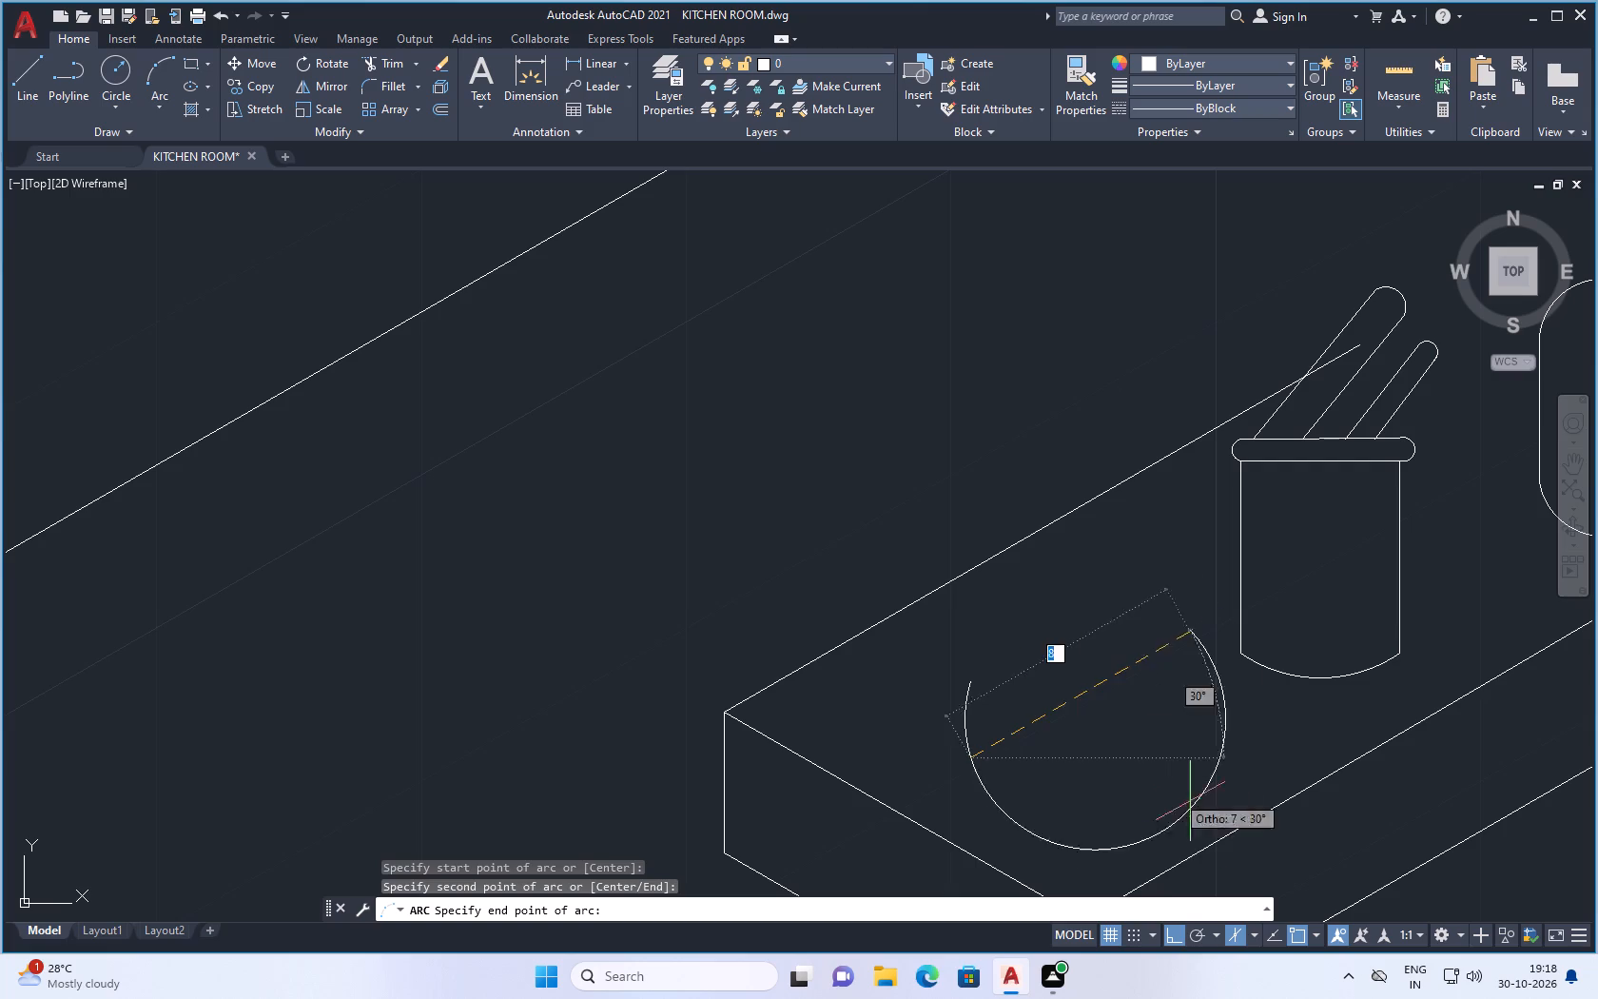
# Turn Ortho mode off and abandon the unfinished arc.
pyautogui.click(1173, 932)
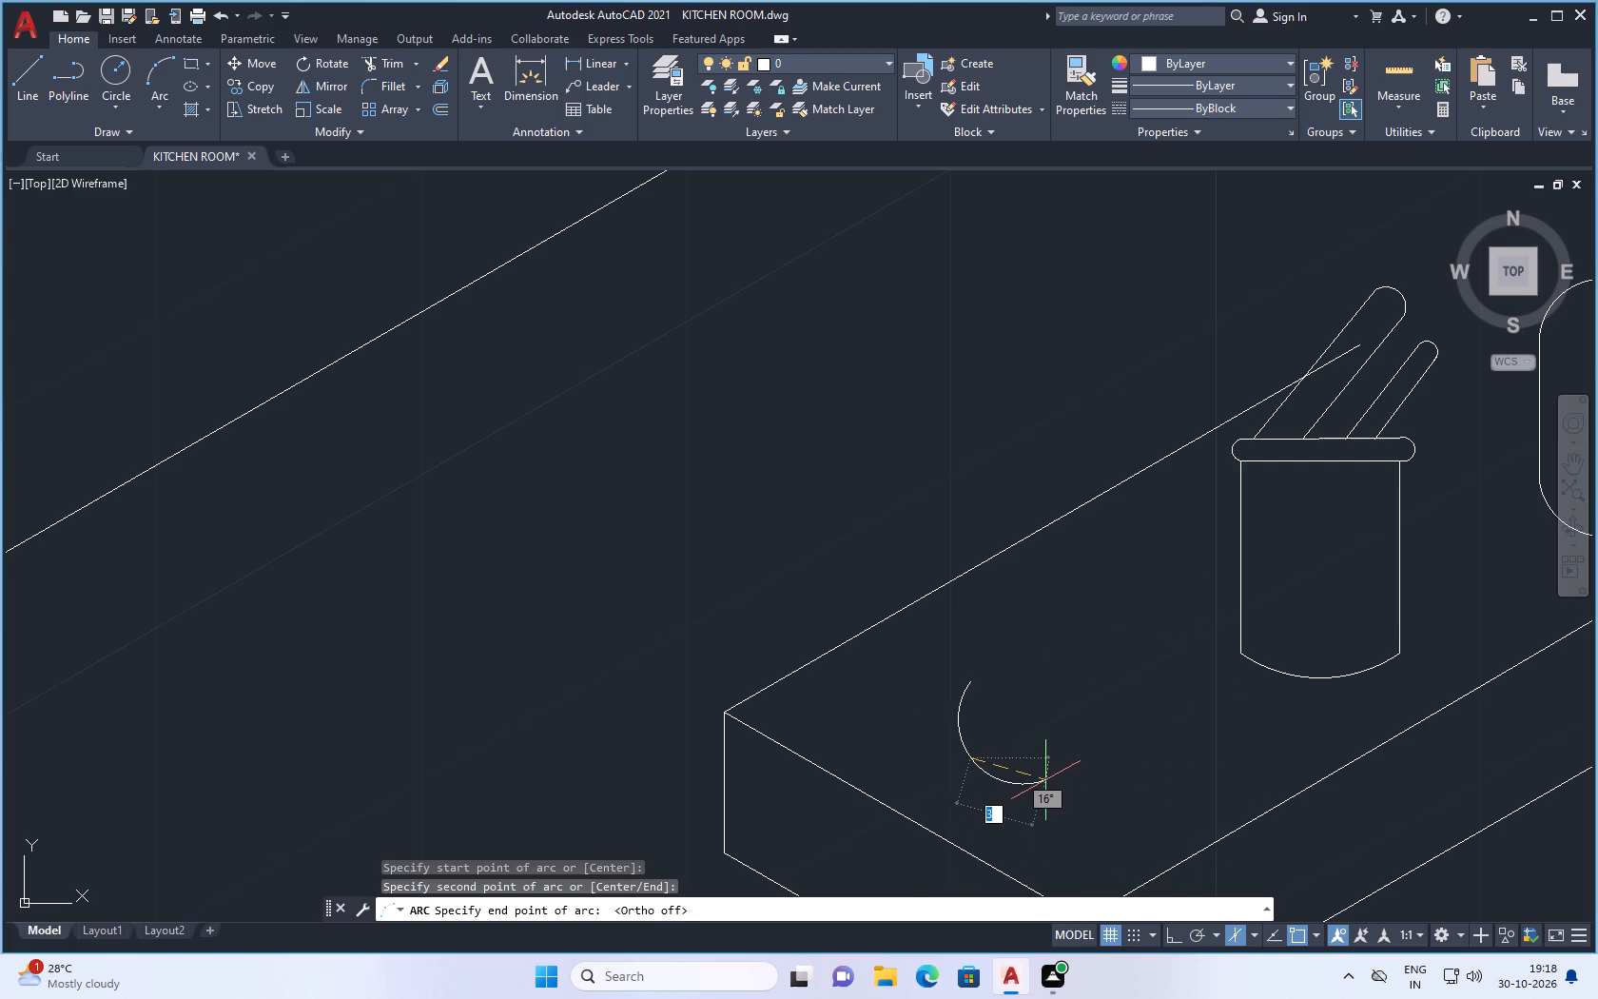
pyautogui.press('space')
pyautogui.press('Escape')
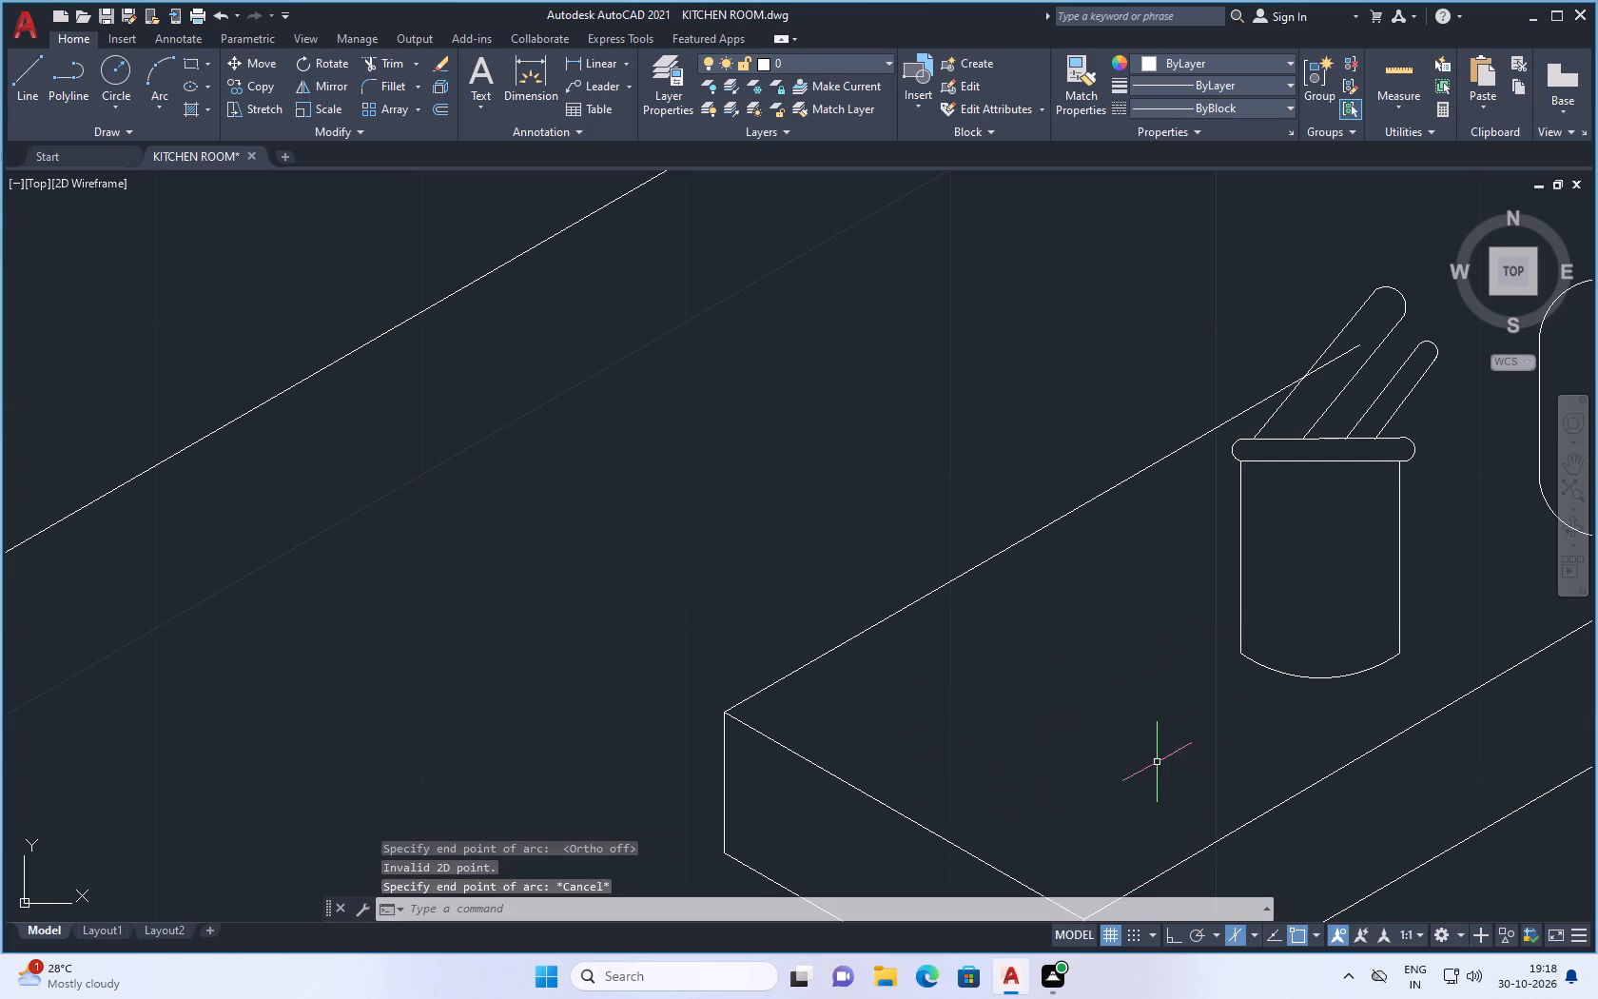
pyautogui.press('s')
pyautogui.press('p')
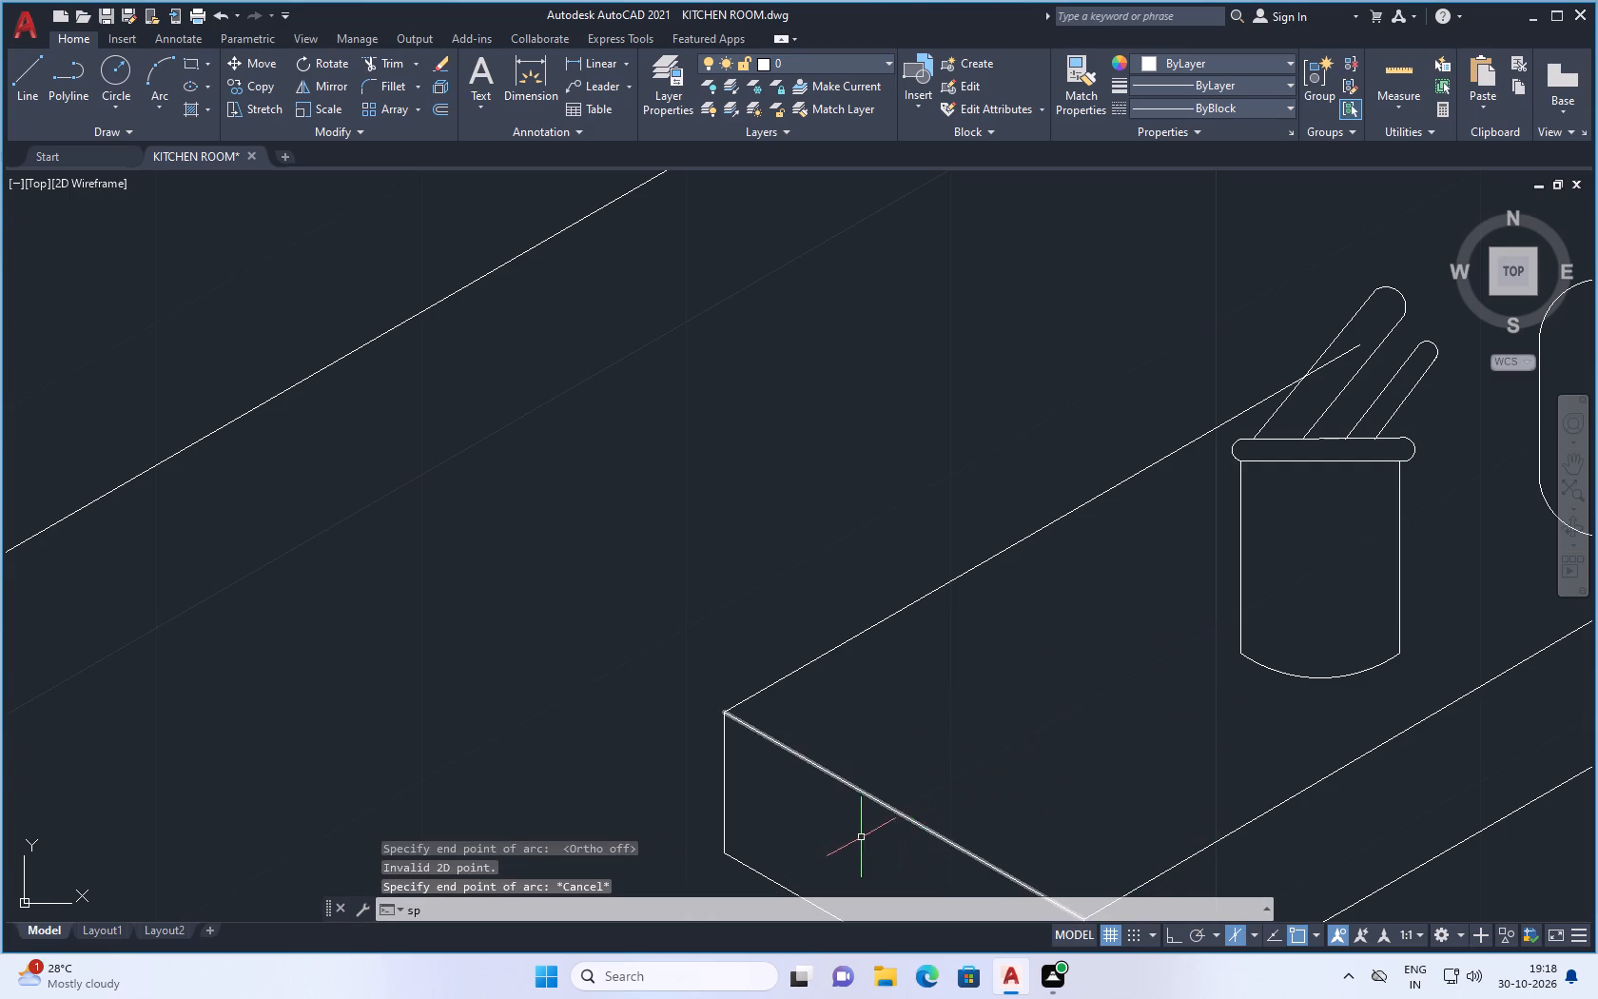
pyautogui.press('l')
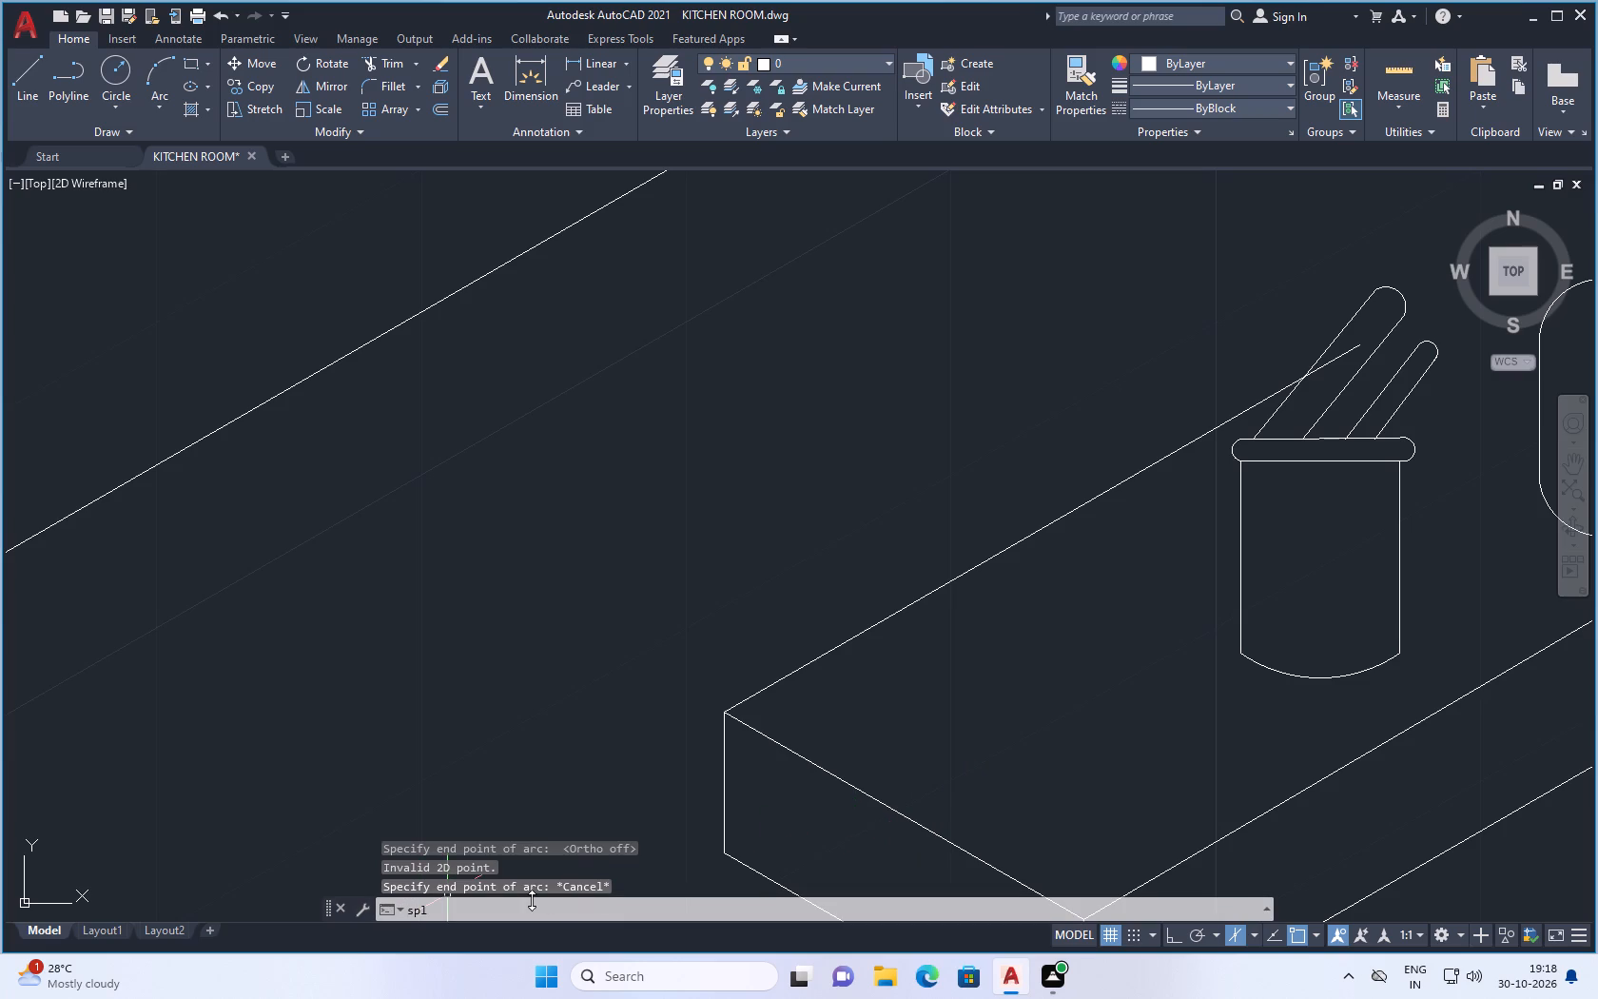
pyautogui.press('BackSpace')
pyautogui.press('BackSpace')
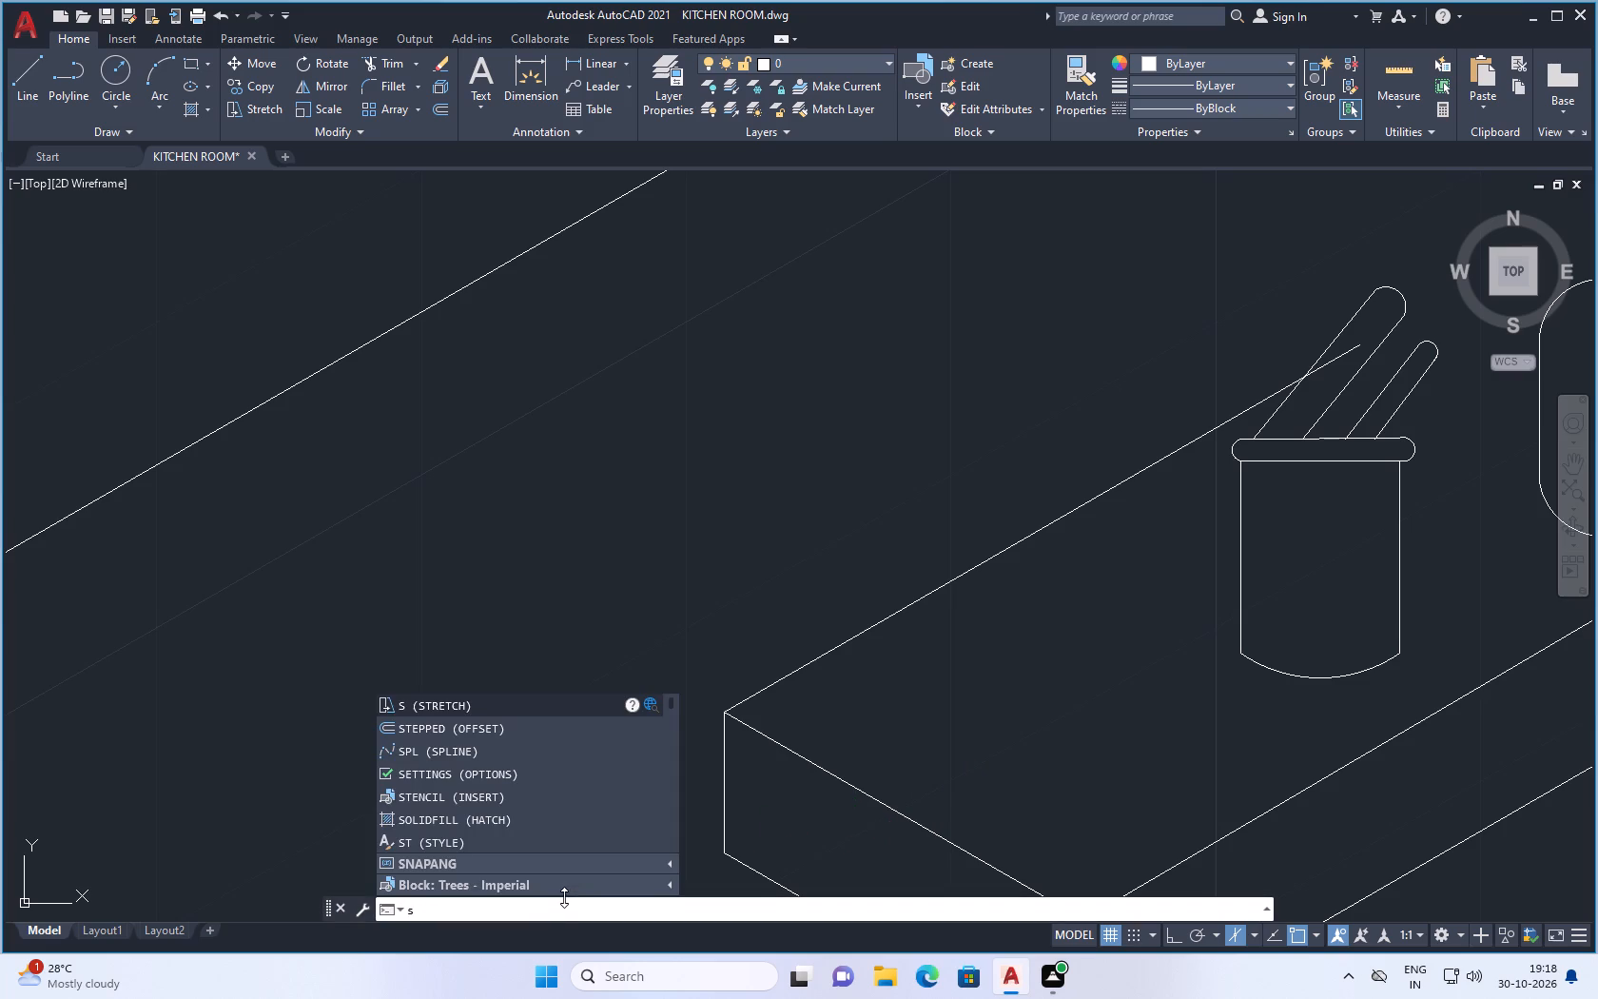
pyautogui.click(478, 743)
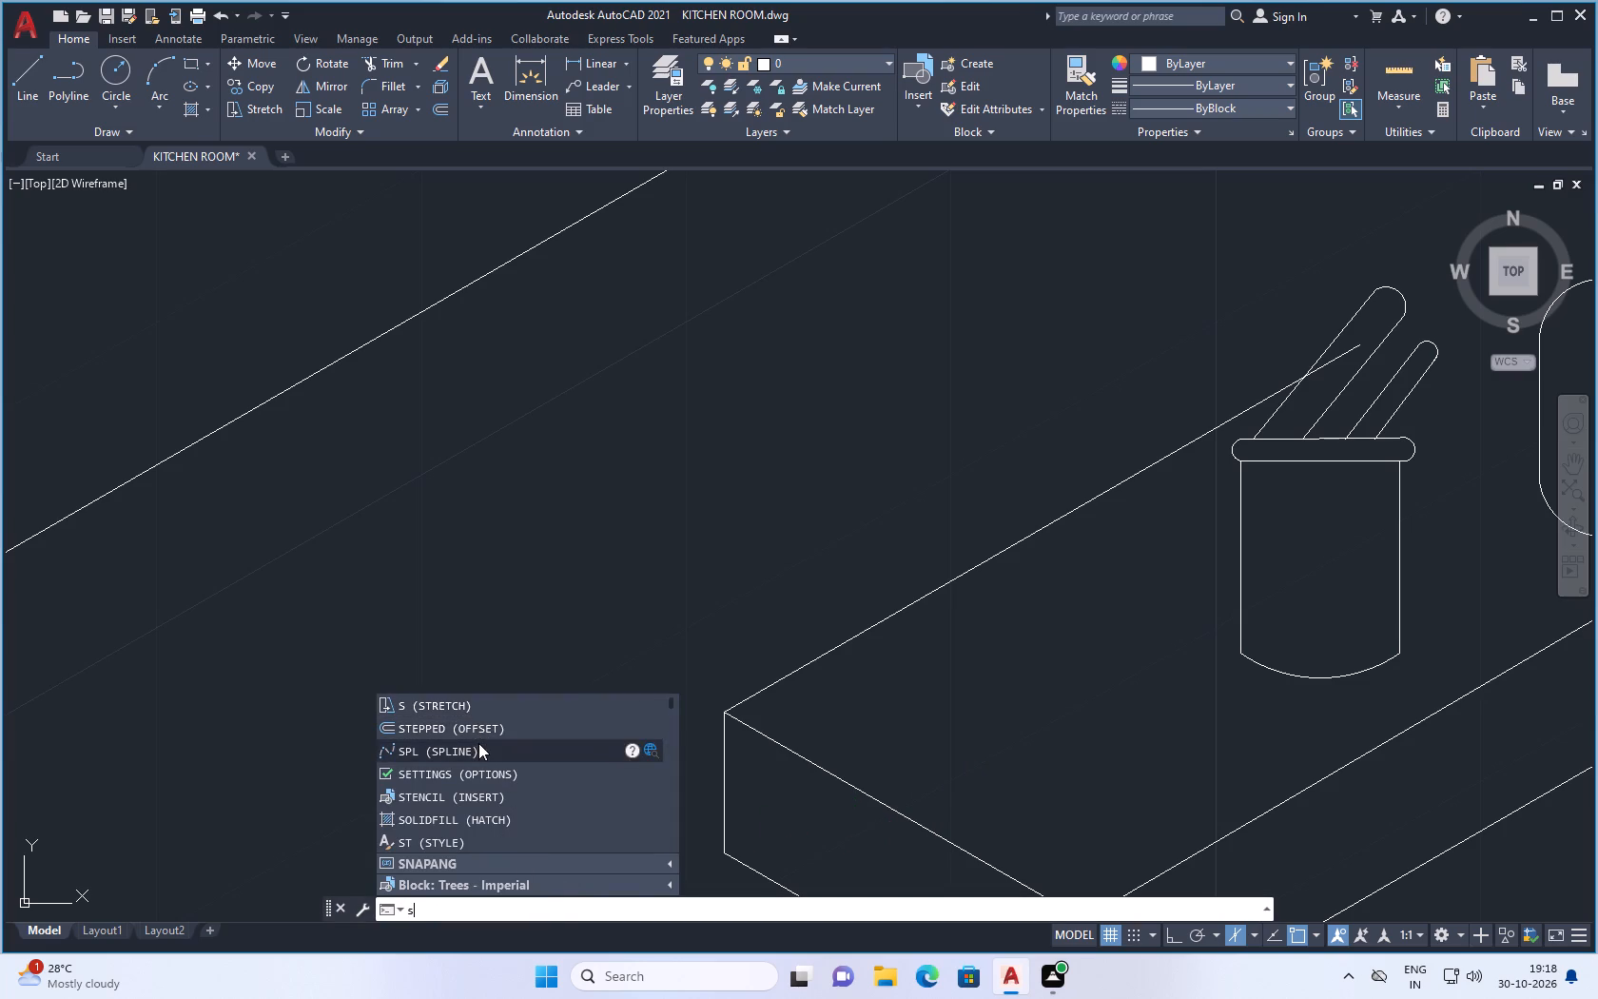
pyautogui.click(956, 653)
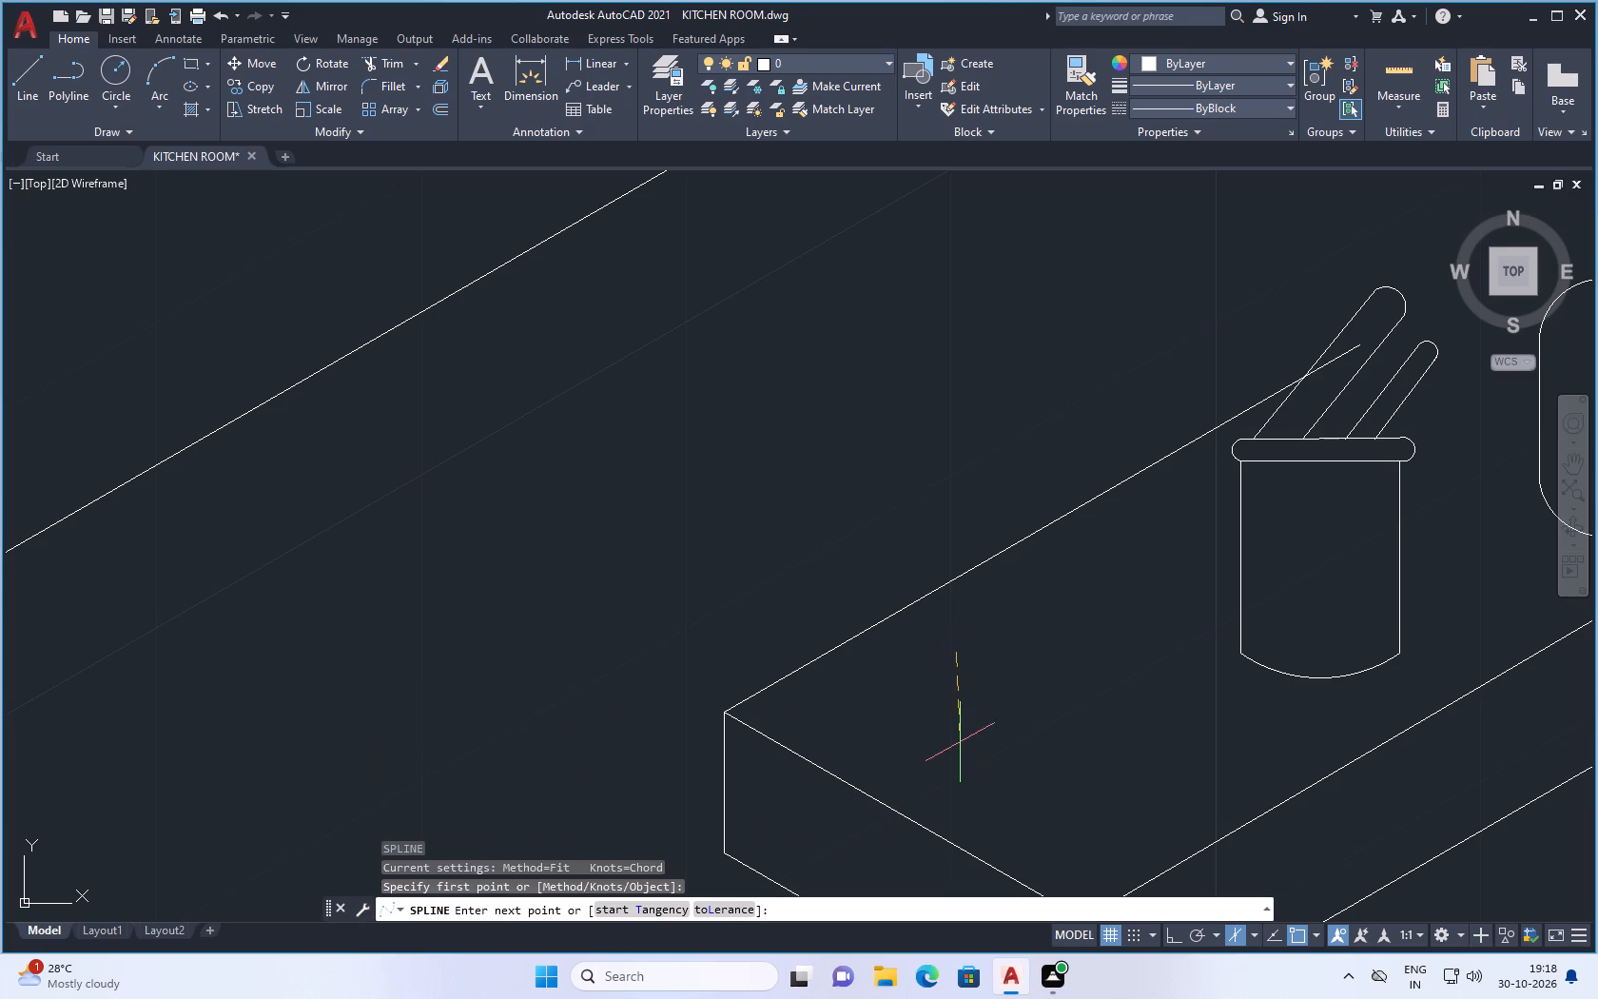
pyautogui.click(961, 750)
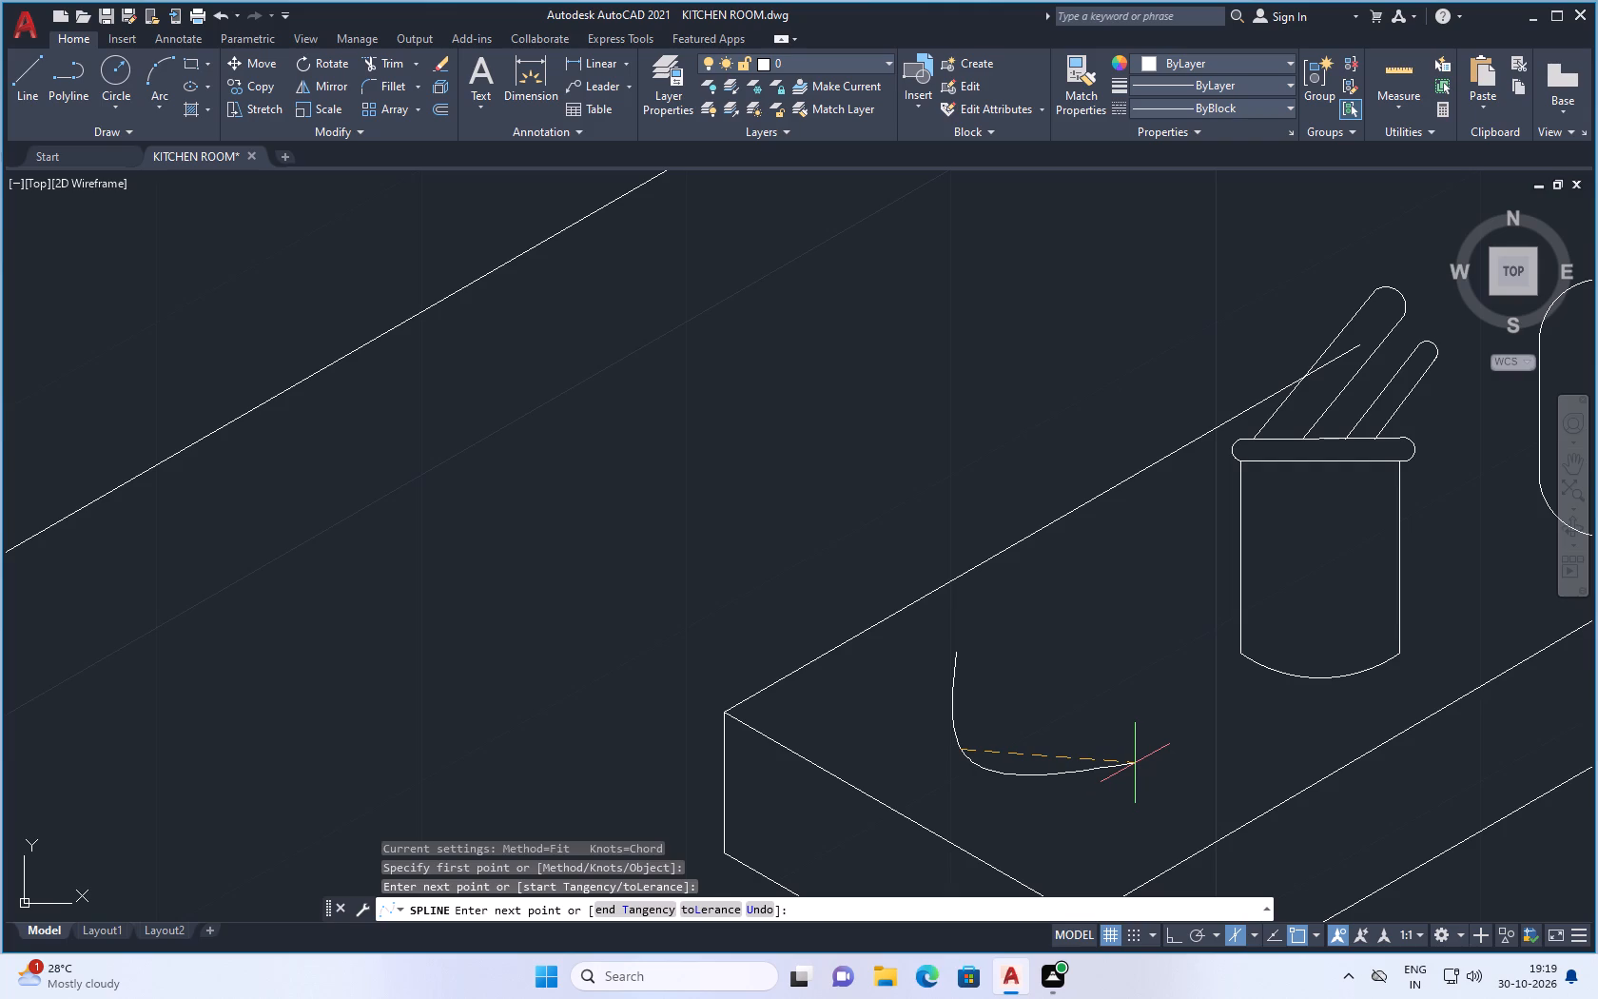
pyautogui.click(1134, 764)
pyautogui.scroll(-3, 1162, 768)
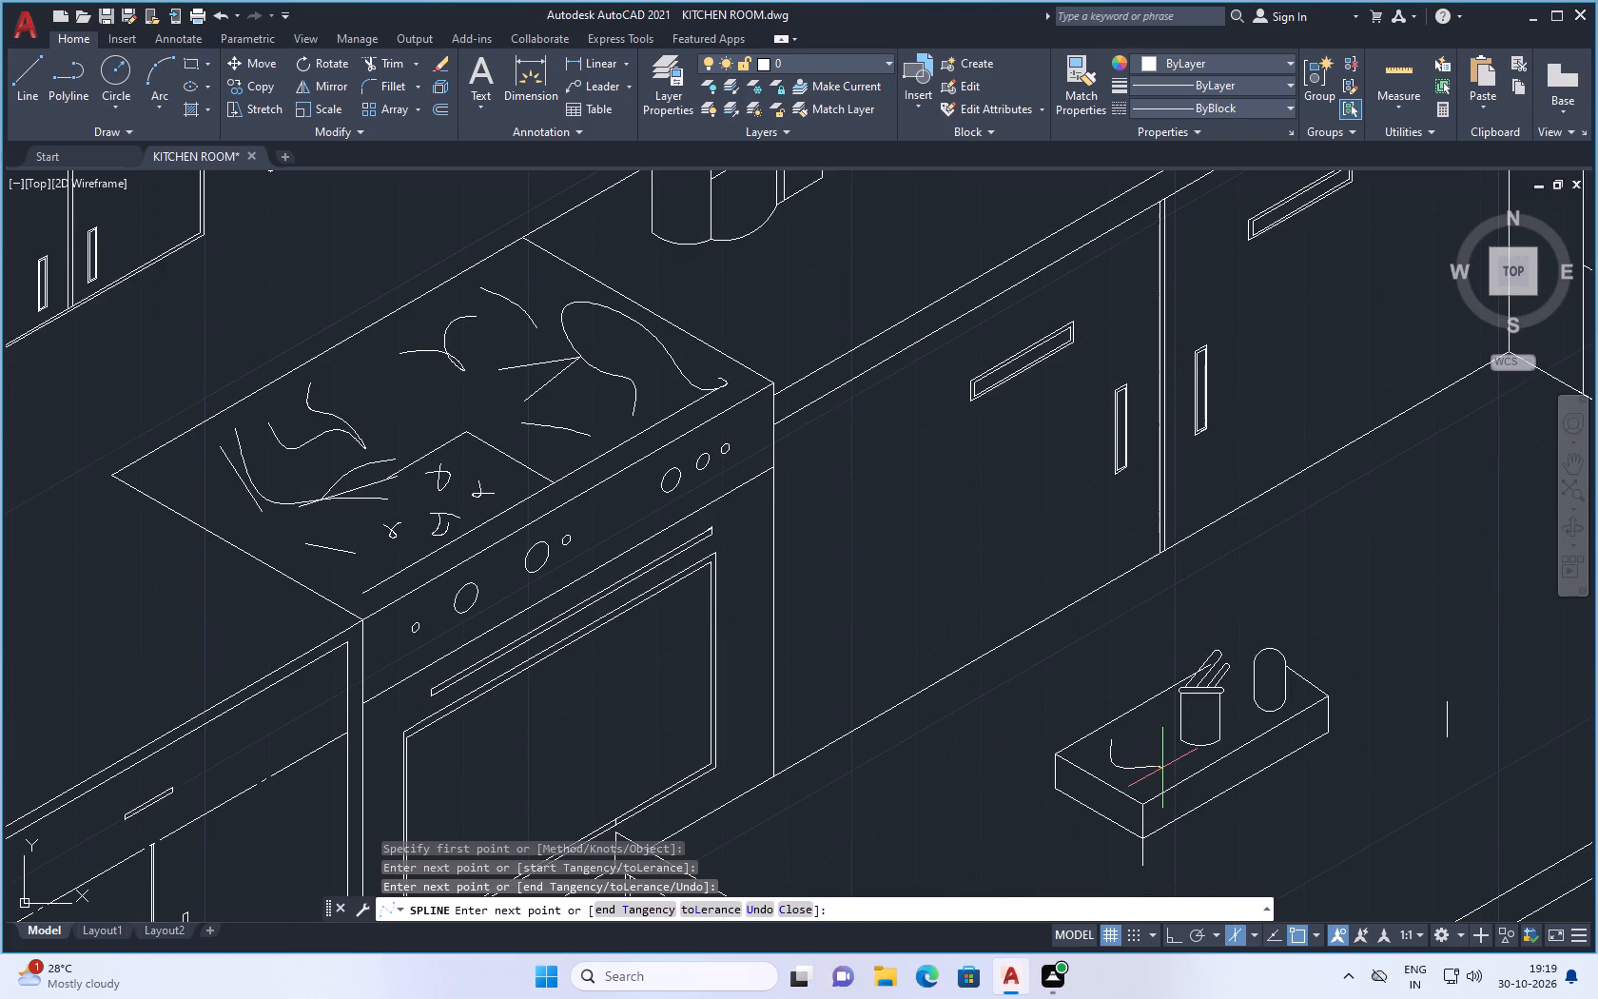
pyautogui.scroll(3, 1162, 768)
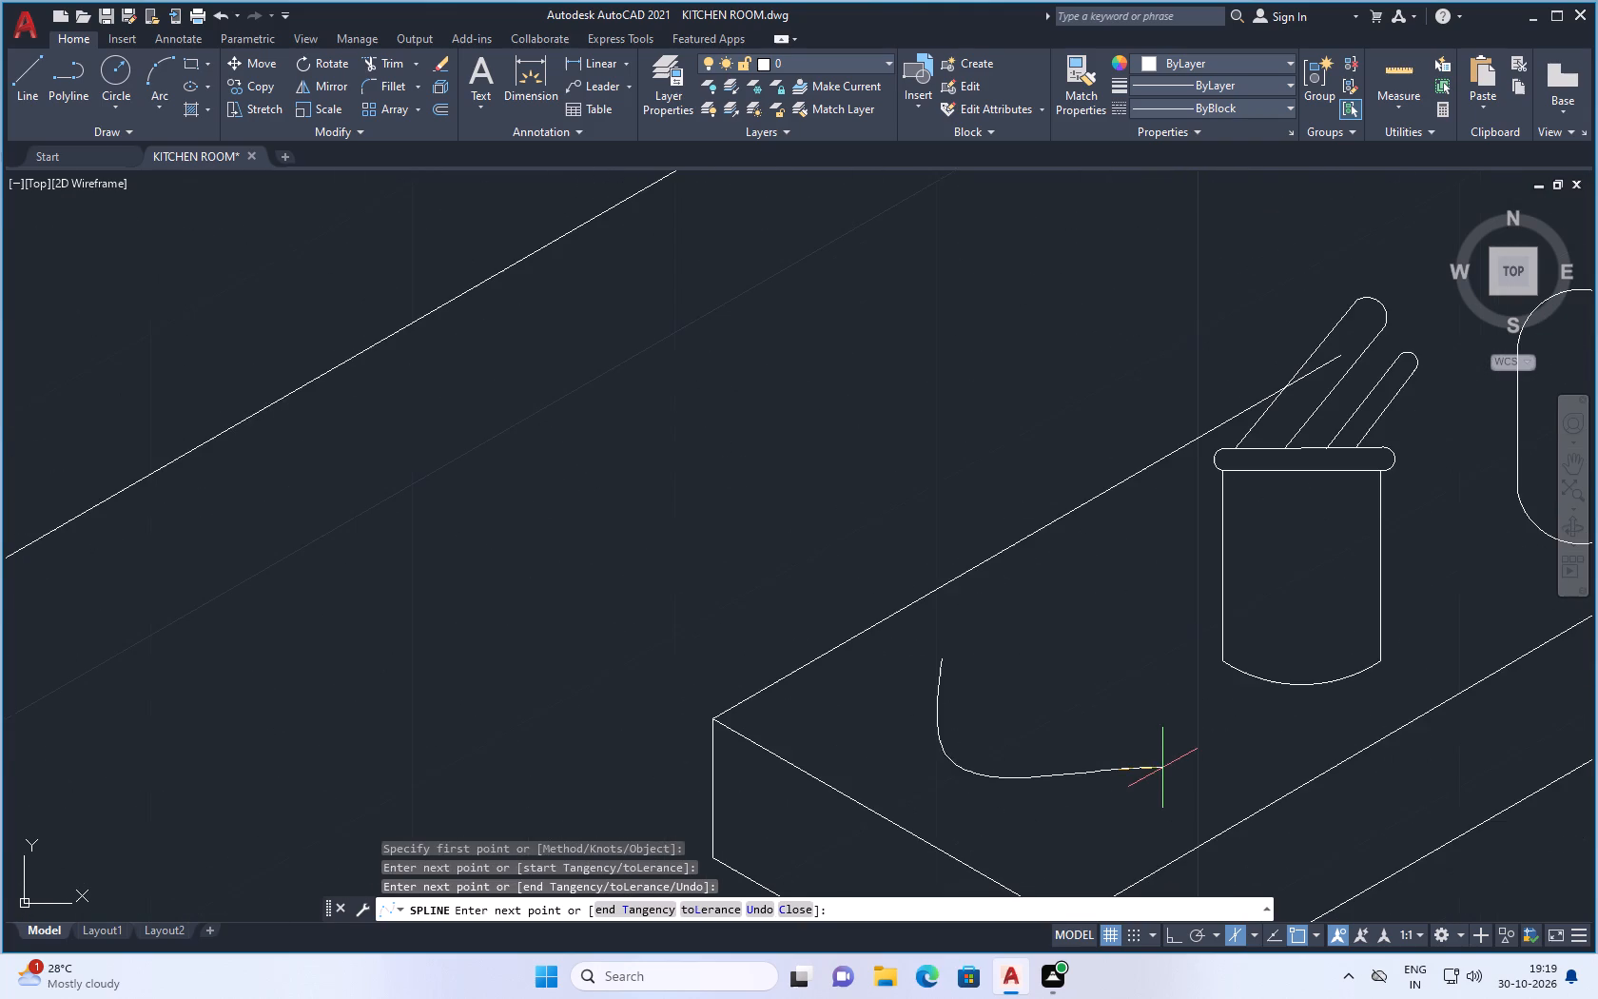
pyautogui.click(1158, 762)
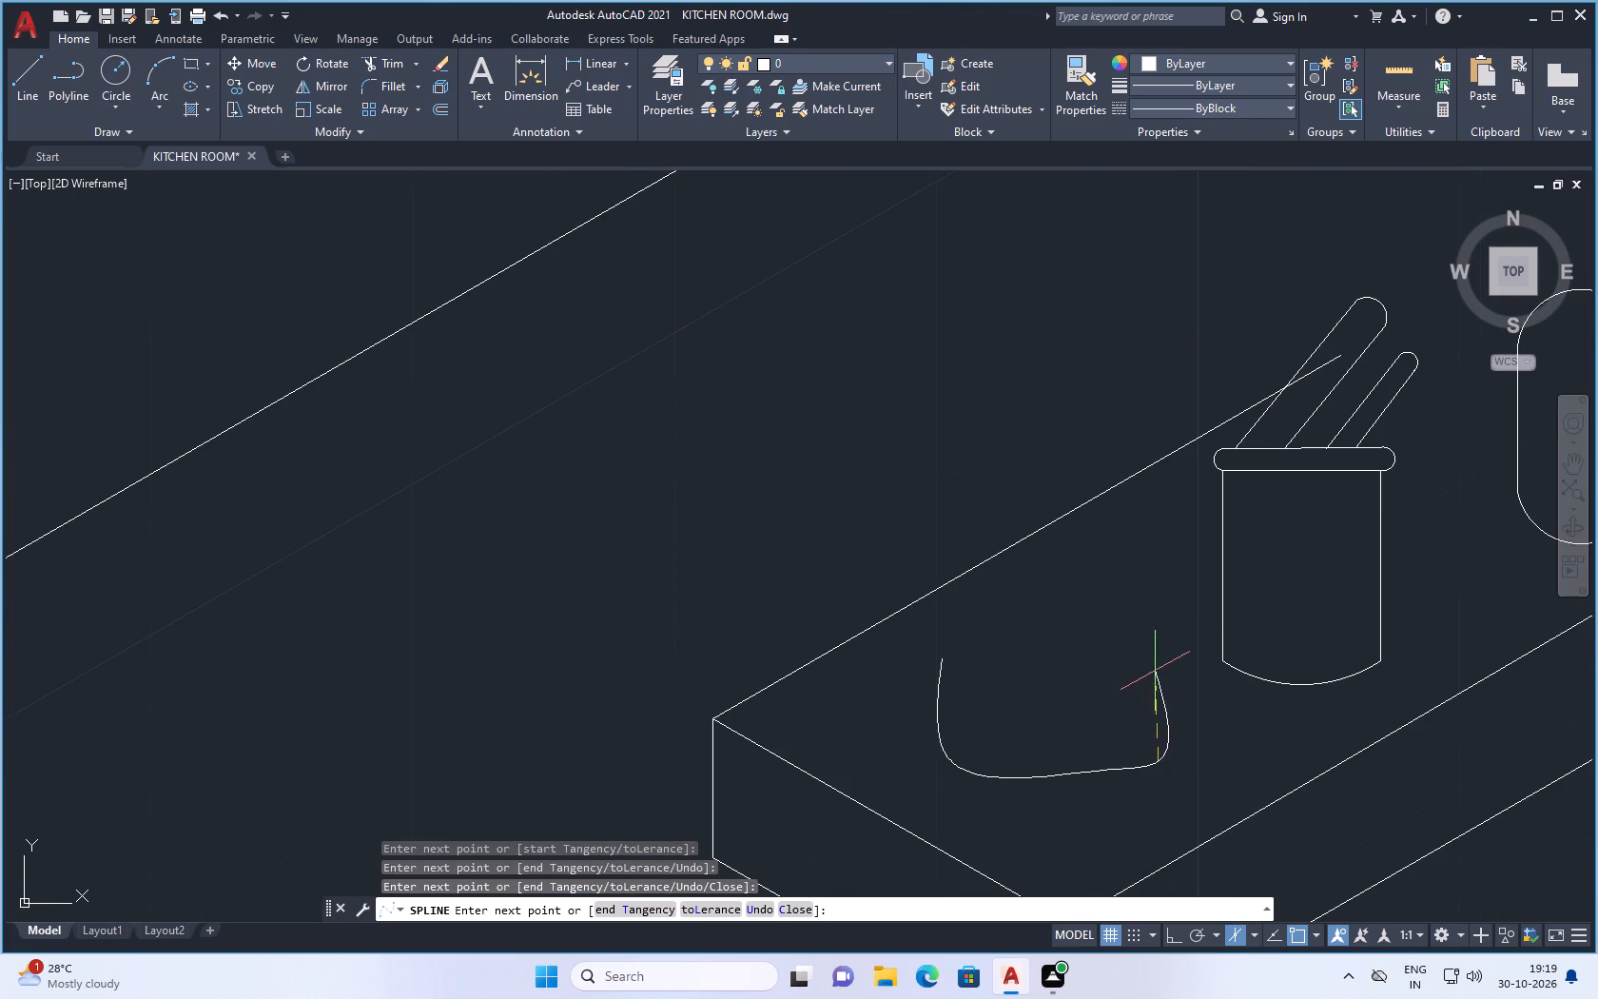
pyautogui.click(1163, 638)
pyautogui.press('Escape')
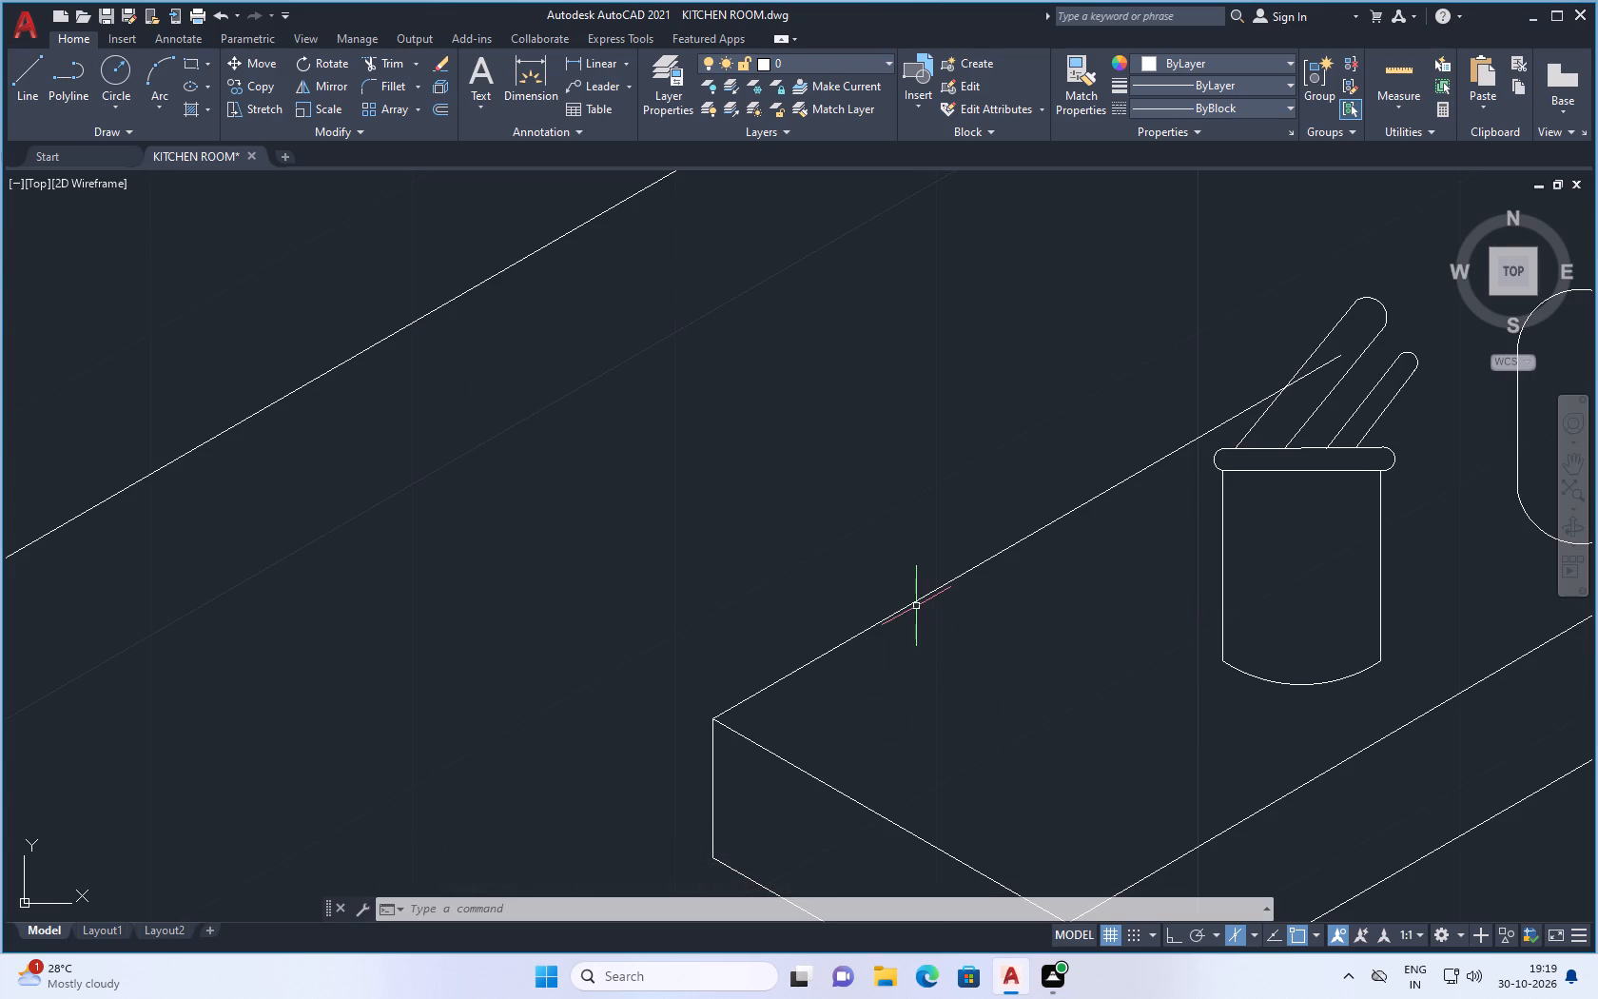
# Draw an open U-shaped spline with a slightly wavy base on the box top, left of the utensil container, as a bowl outline.
pyautogui.press('s')
pyautogui.press('p')
pyautogui.press('l')
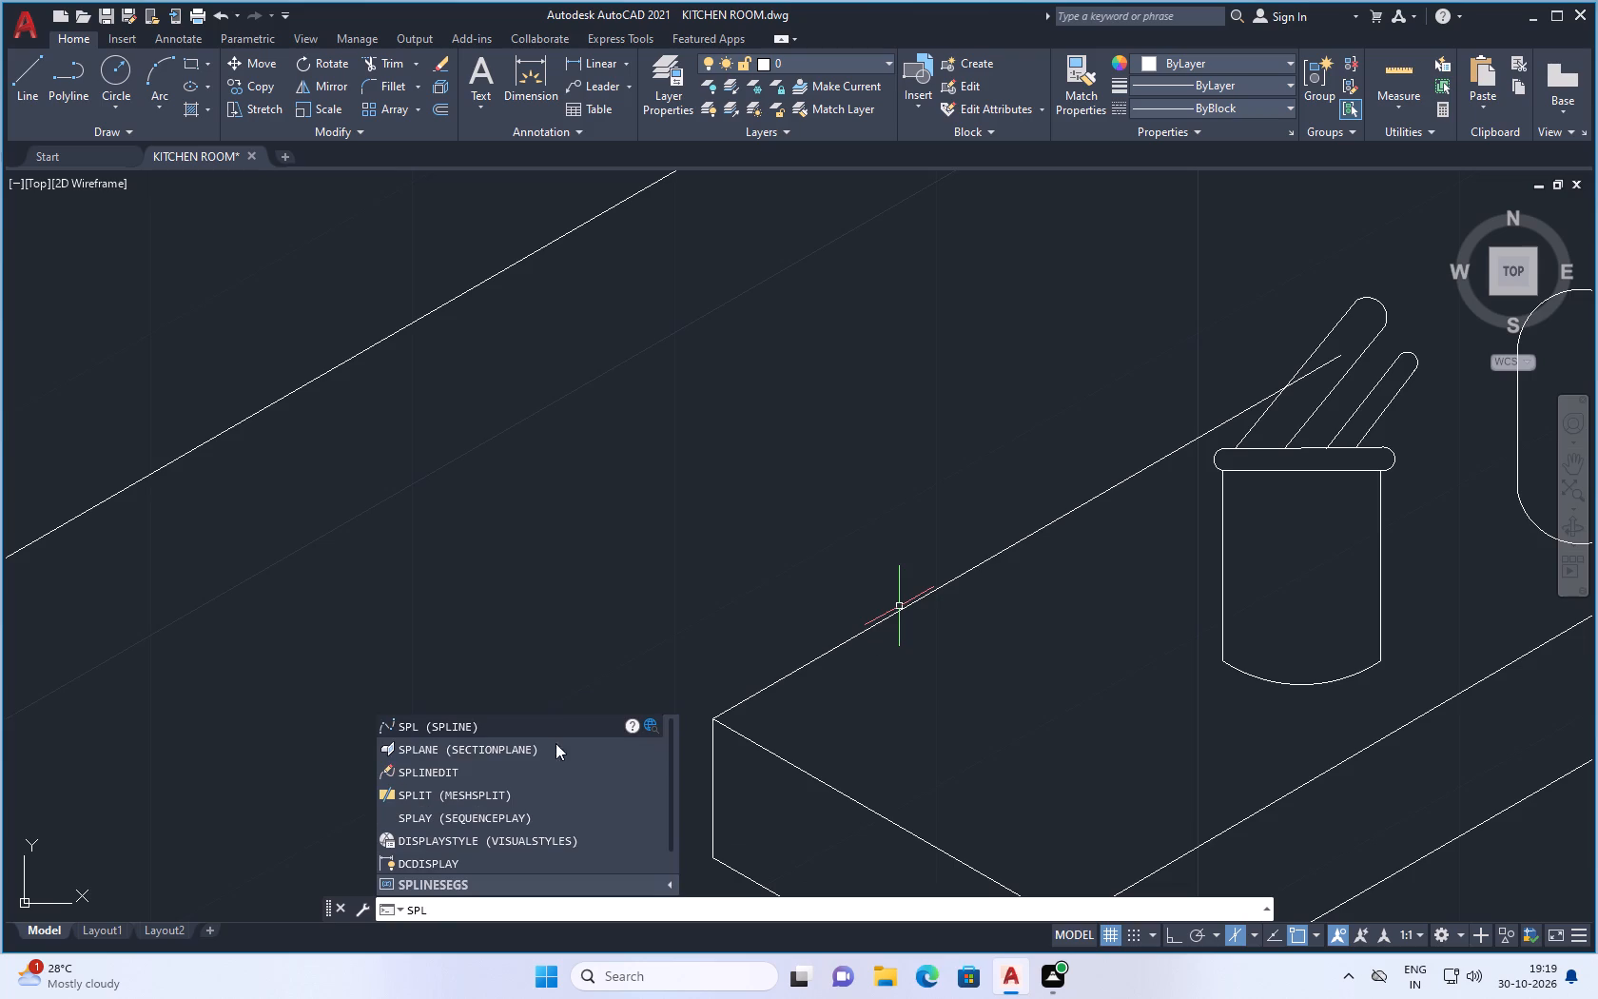
pyautogui.click(471, 721)
pyautogui.scroll(-2, 963, 714)
pyautogui.scroll(1, 964, 735)
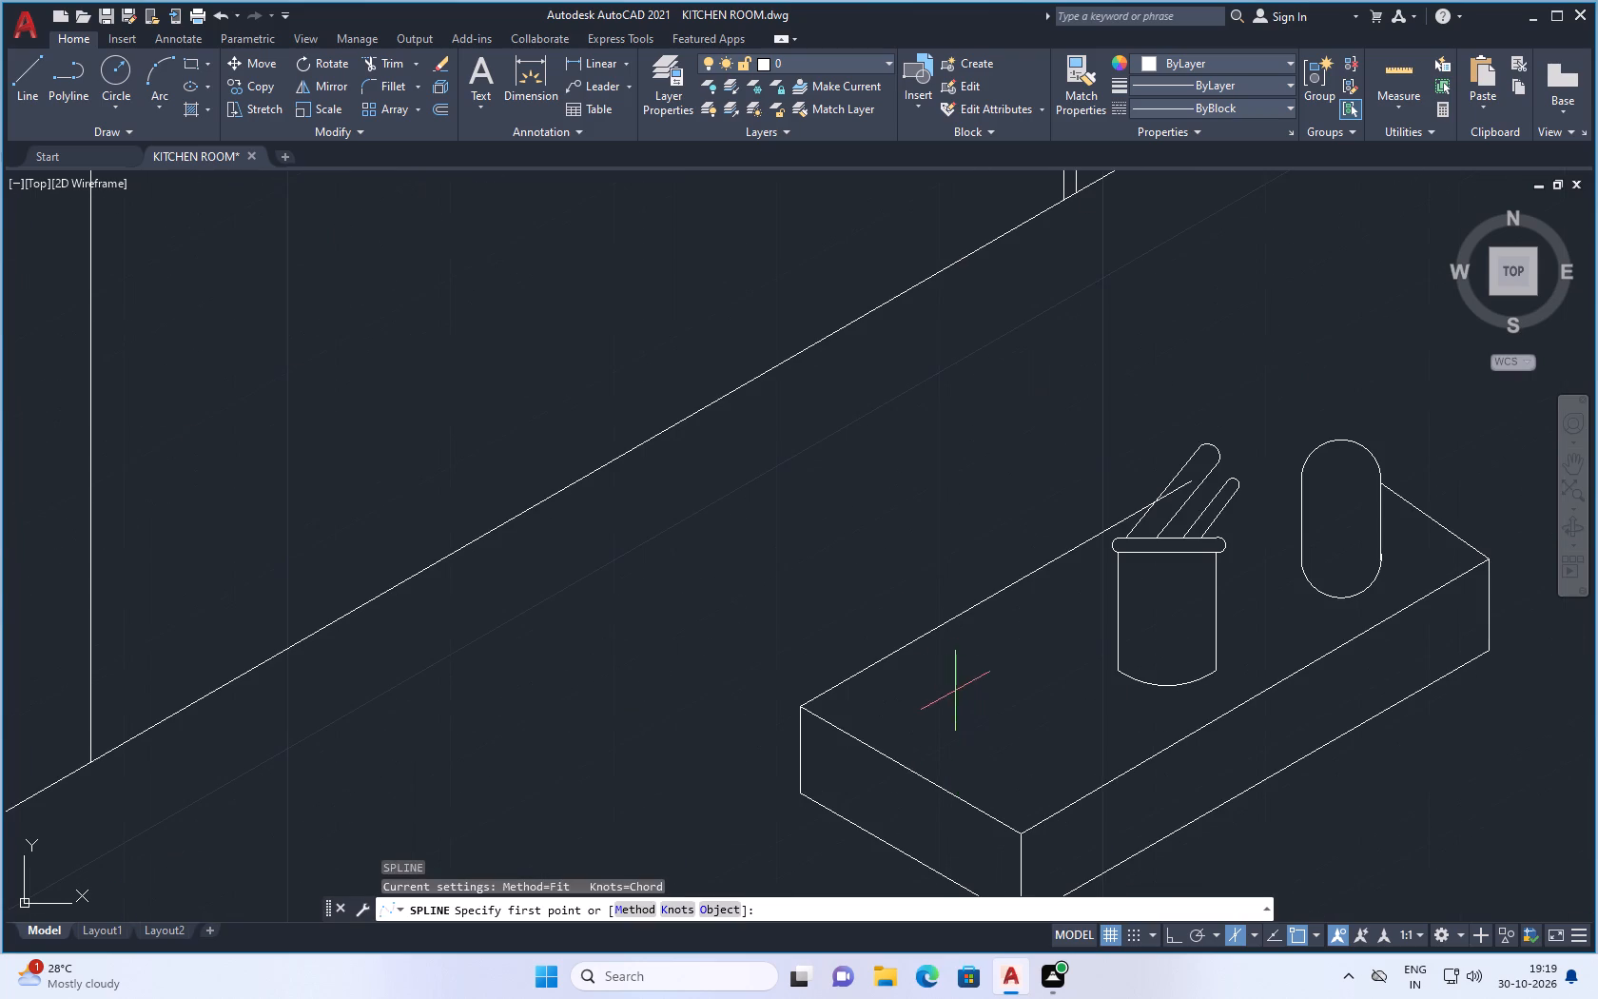
pyautogui.click(945, 658)
pyautogui.click(945, 734)
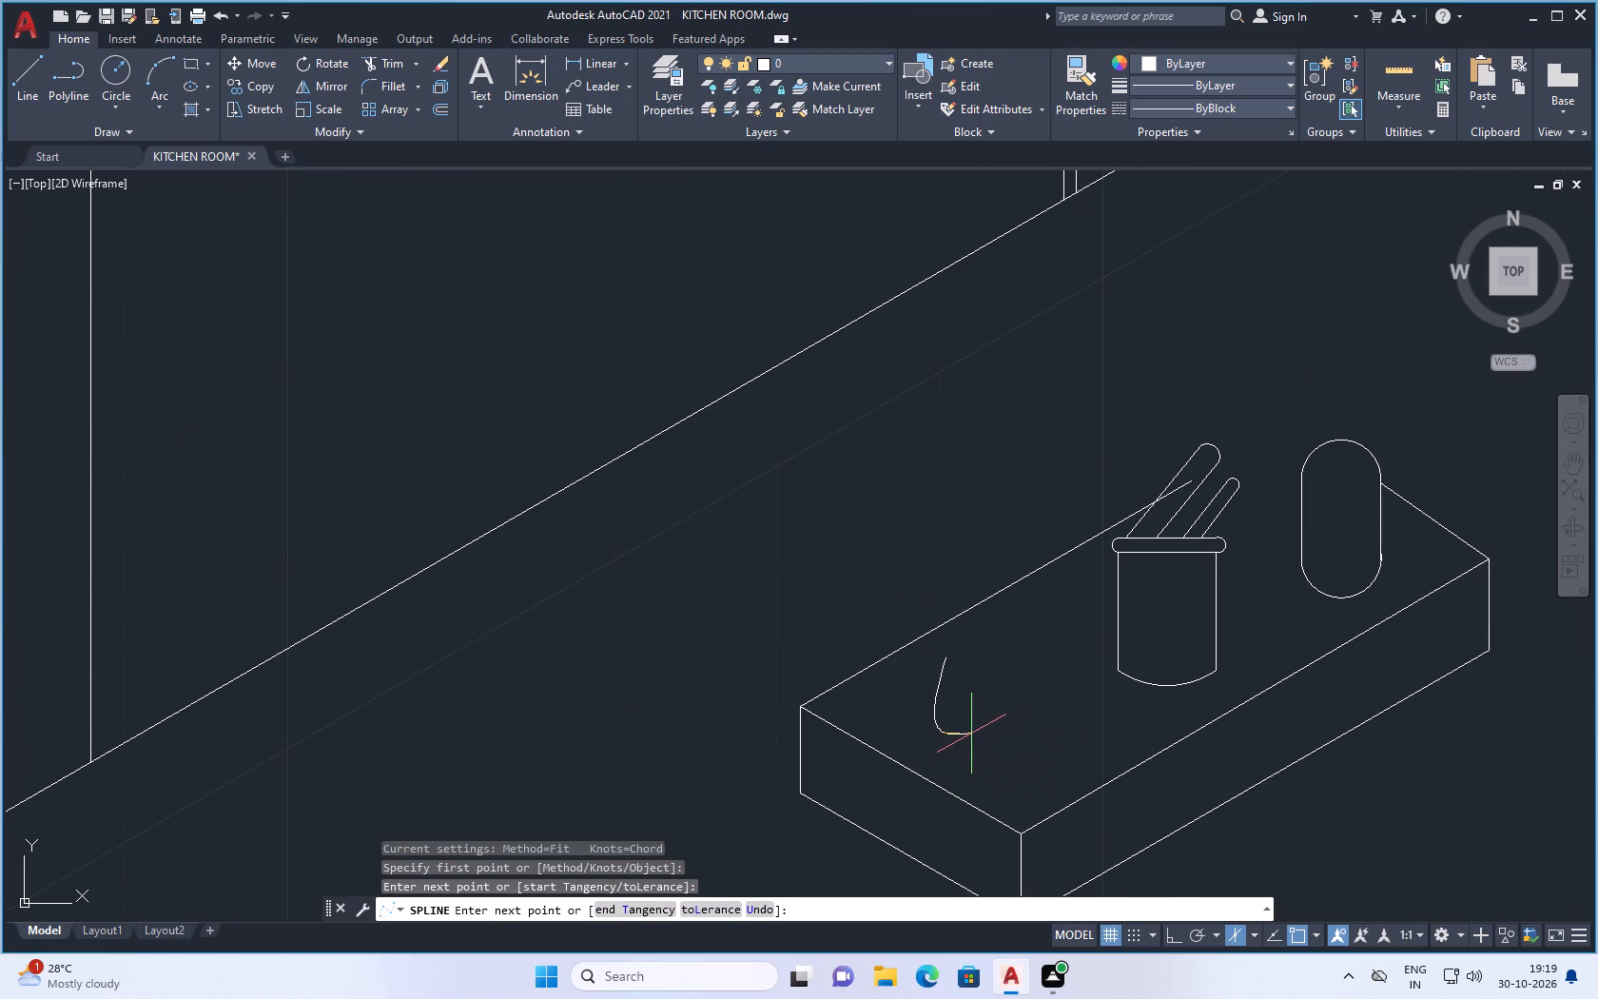
pyautogui.click(970, 733)
pyautogui.click(1009, 735)
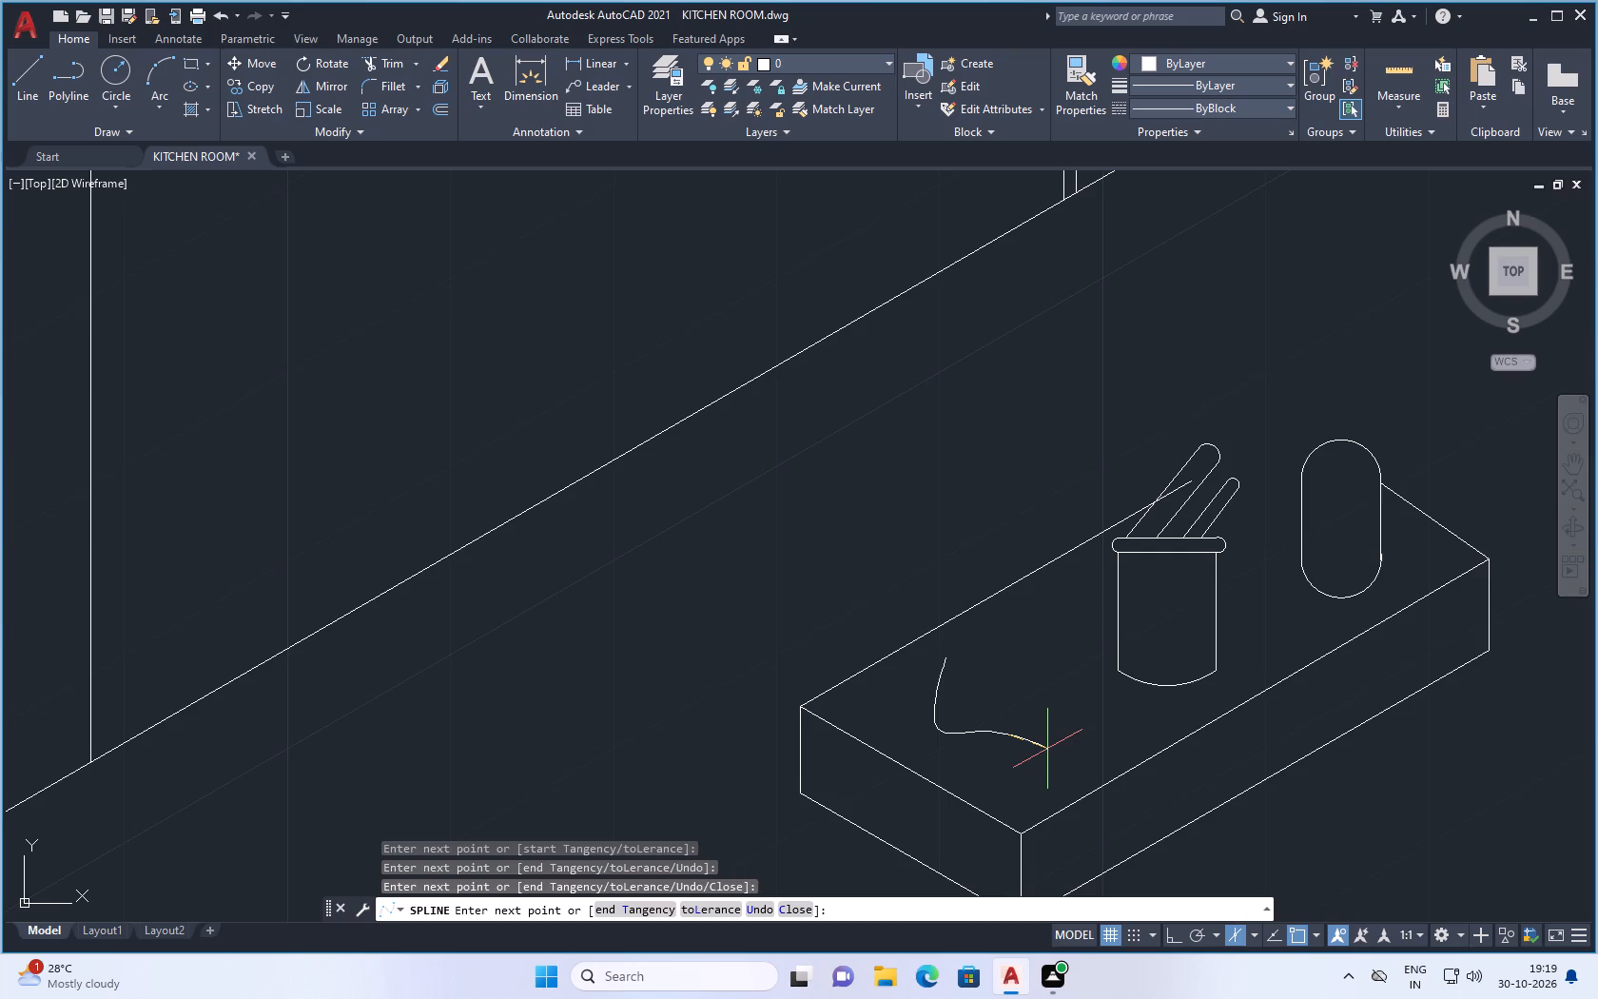
pyautogui.click(1053, 743)
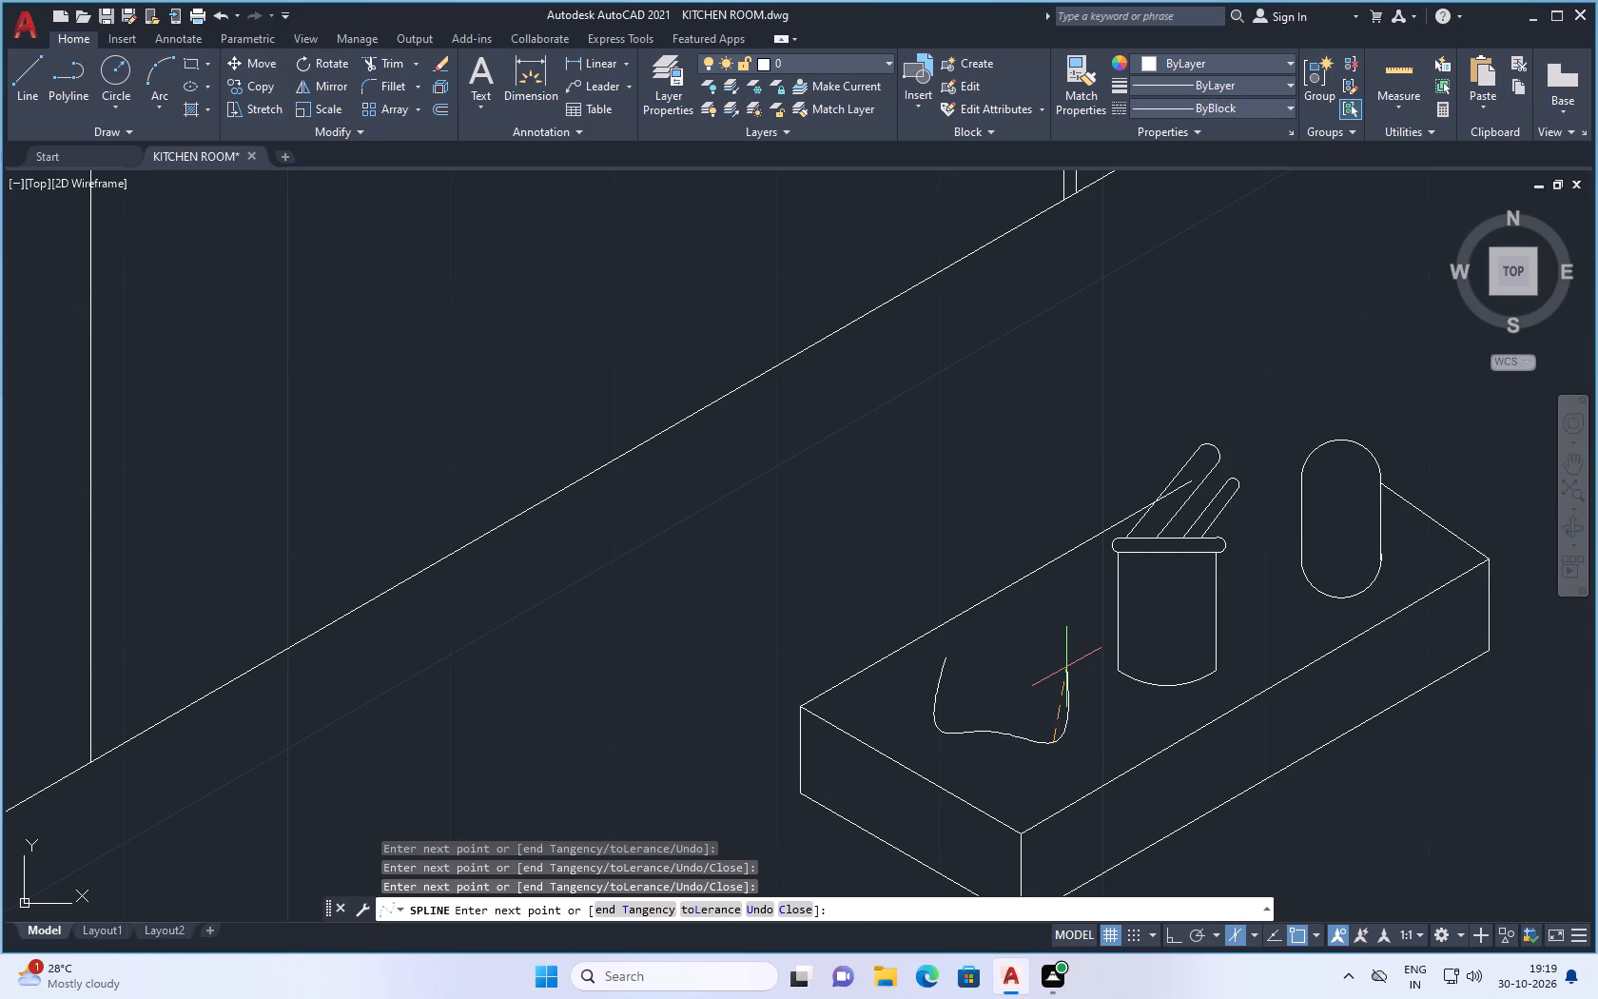
pyautogui.click(1066, 667)
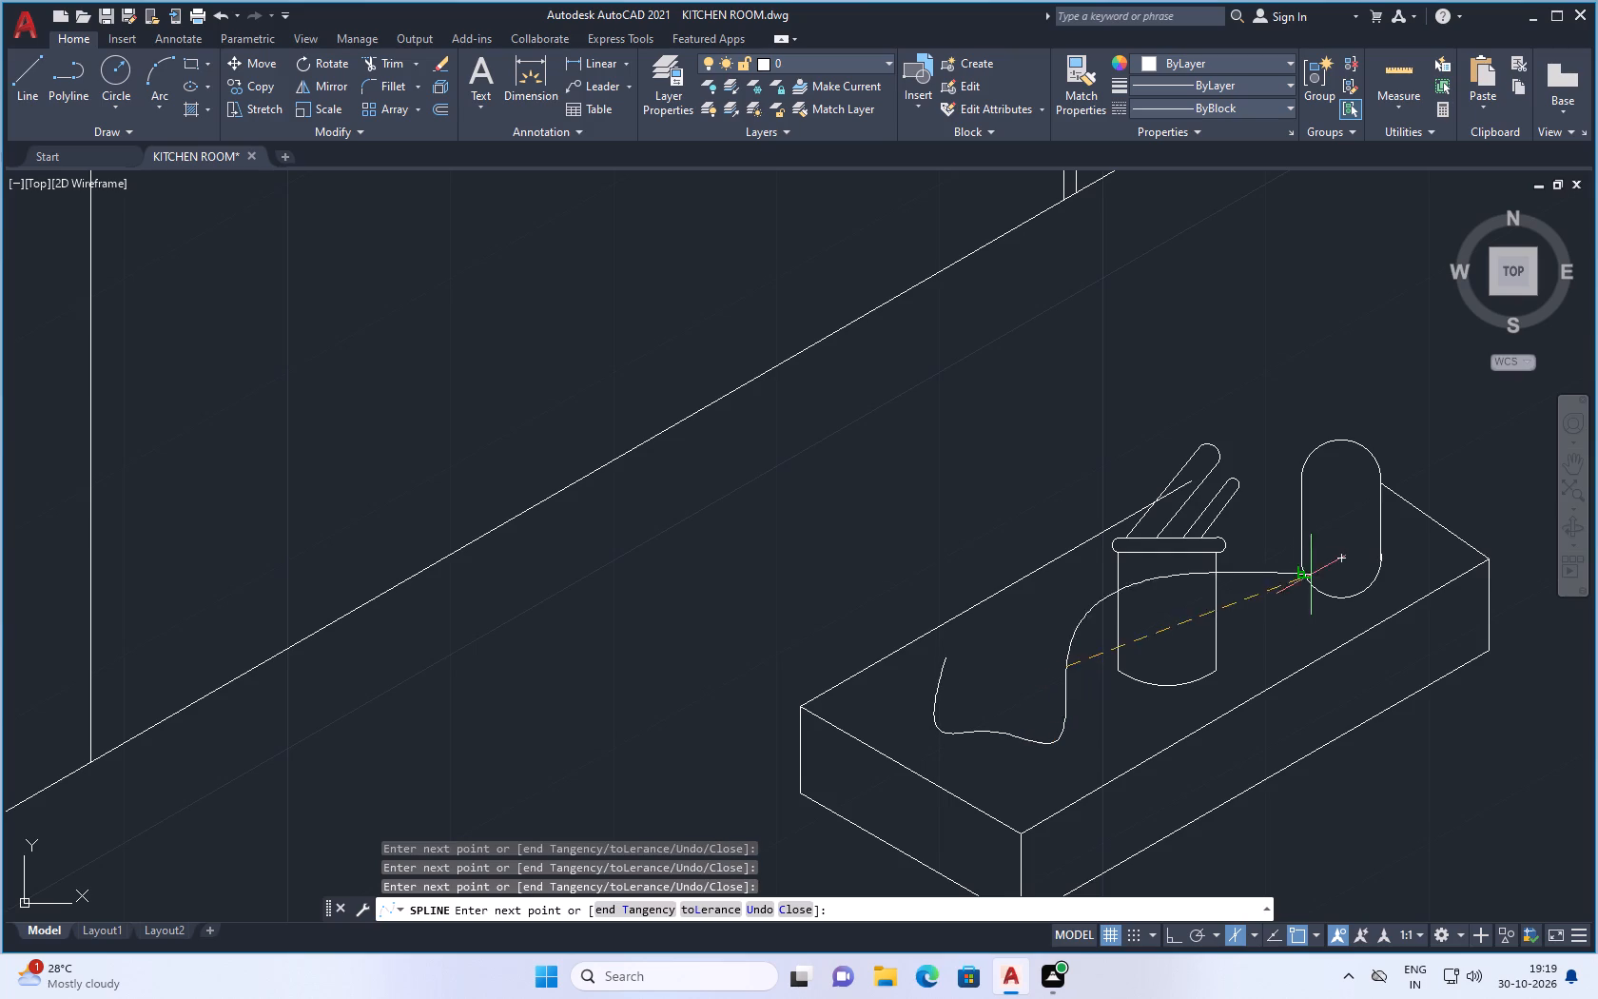
pyautogui.press('Return')
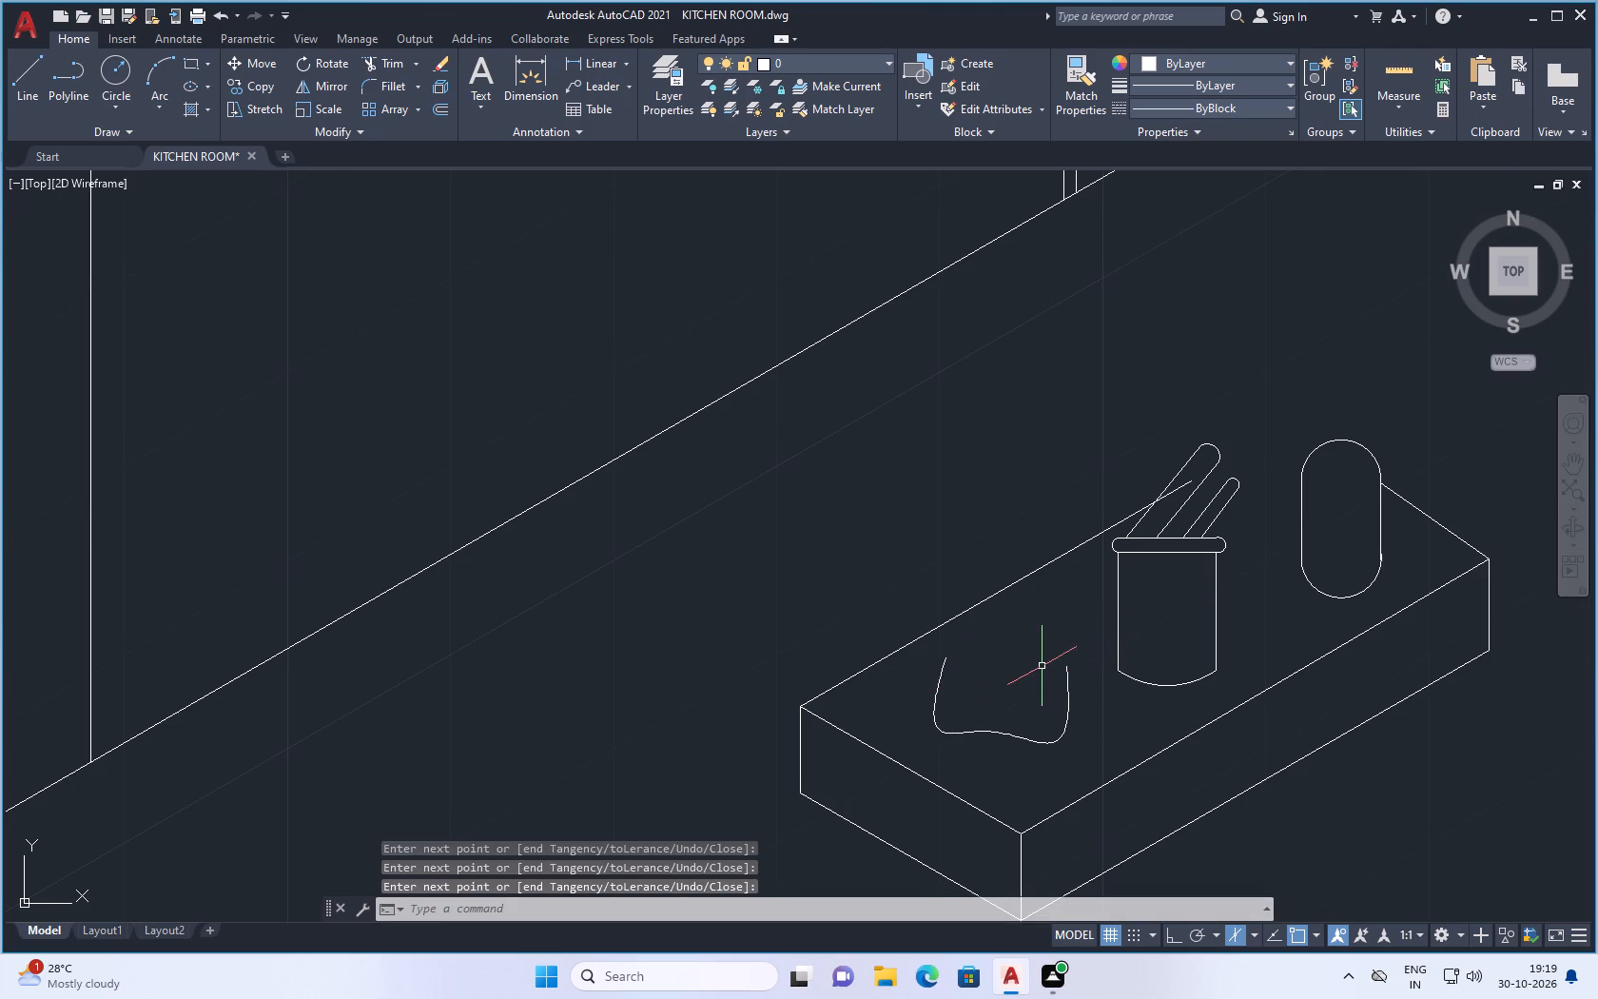
# Close the bowl outline's open top with a sagging arc and a domed arc between its two rim ends.
pyautogui.scroll(-3, 1042, 666)
pyautogui.scroll(3, 1043, 661)
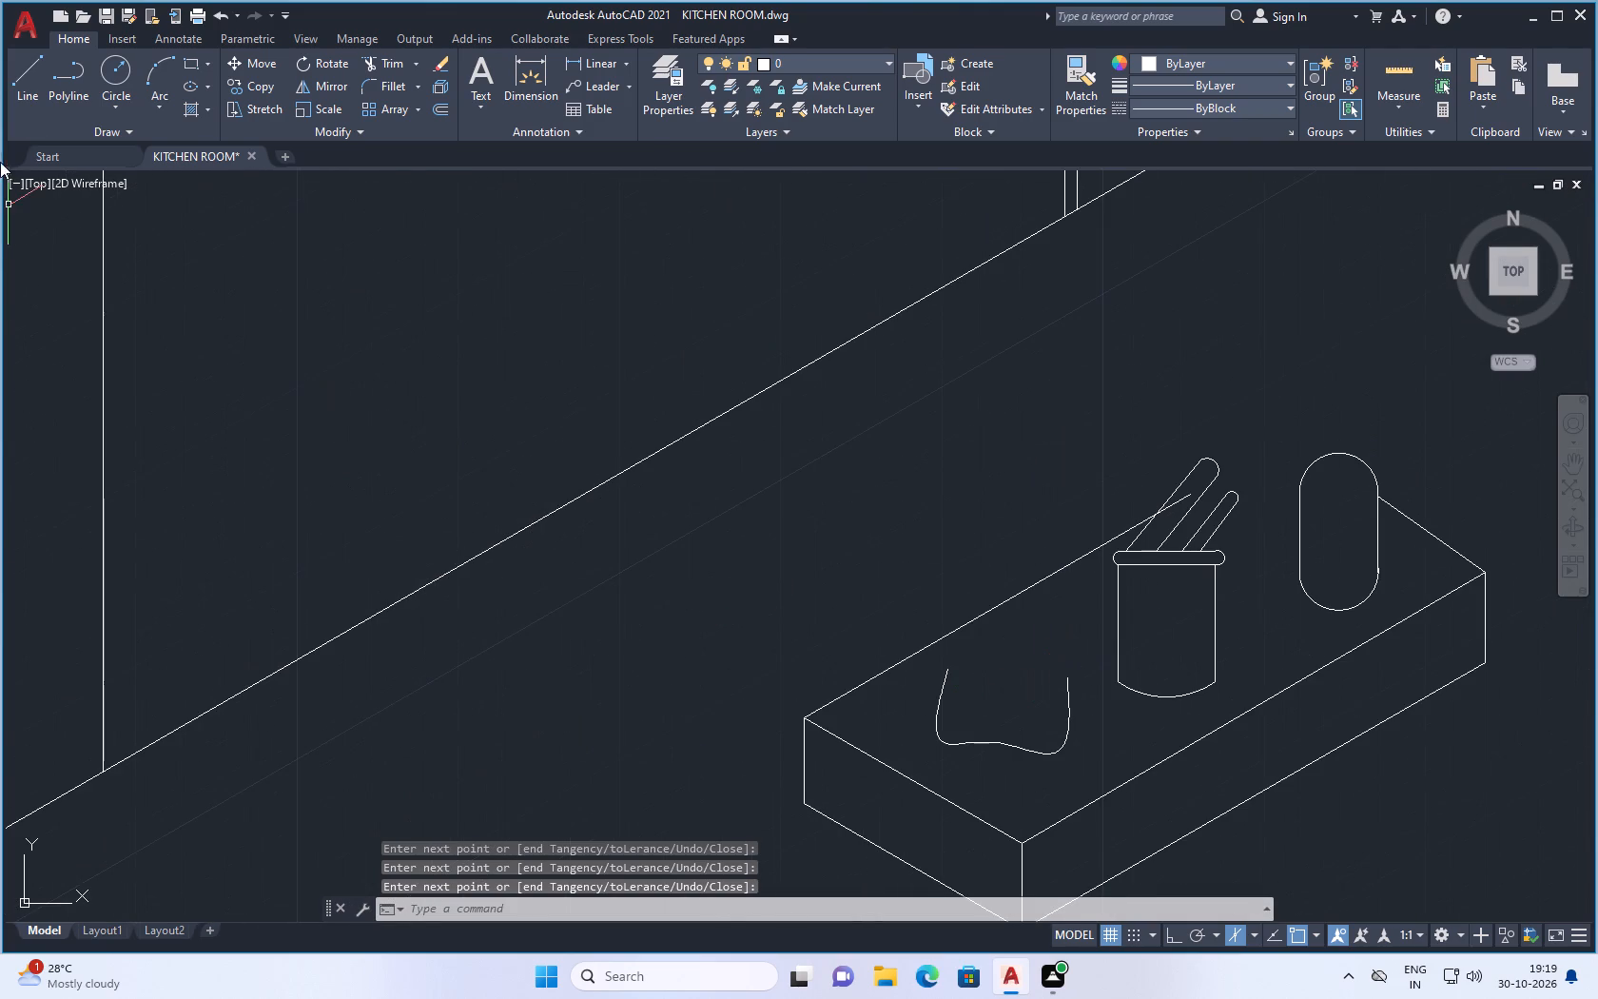
pyautogui.click(147, 69)
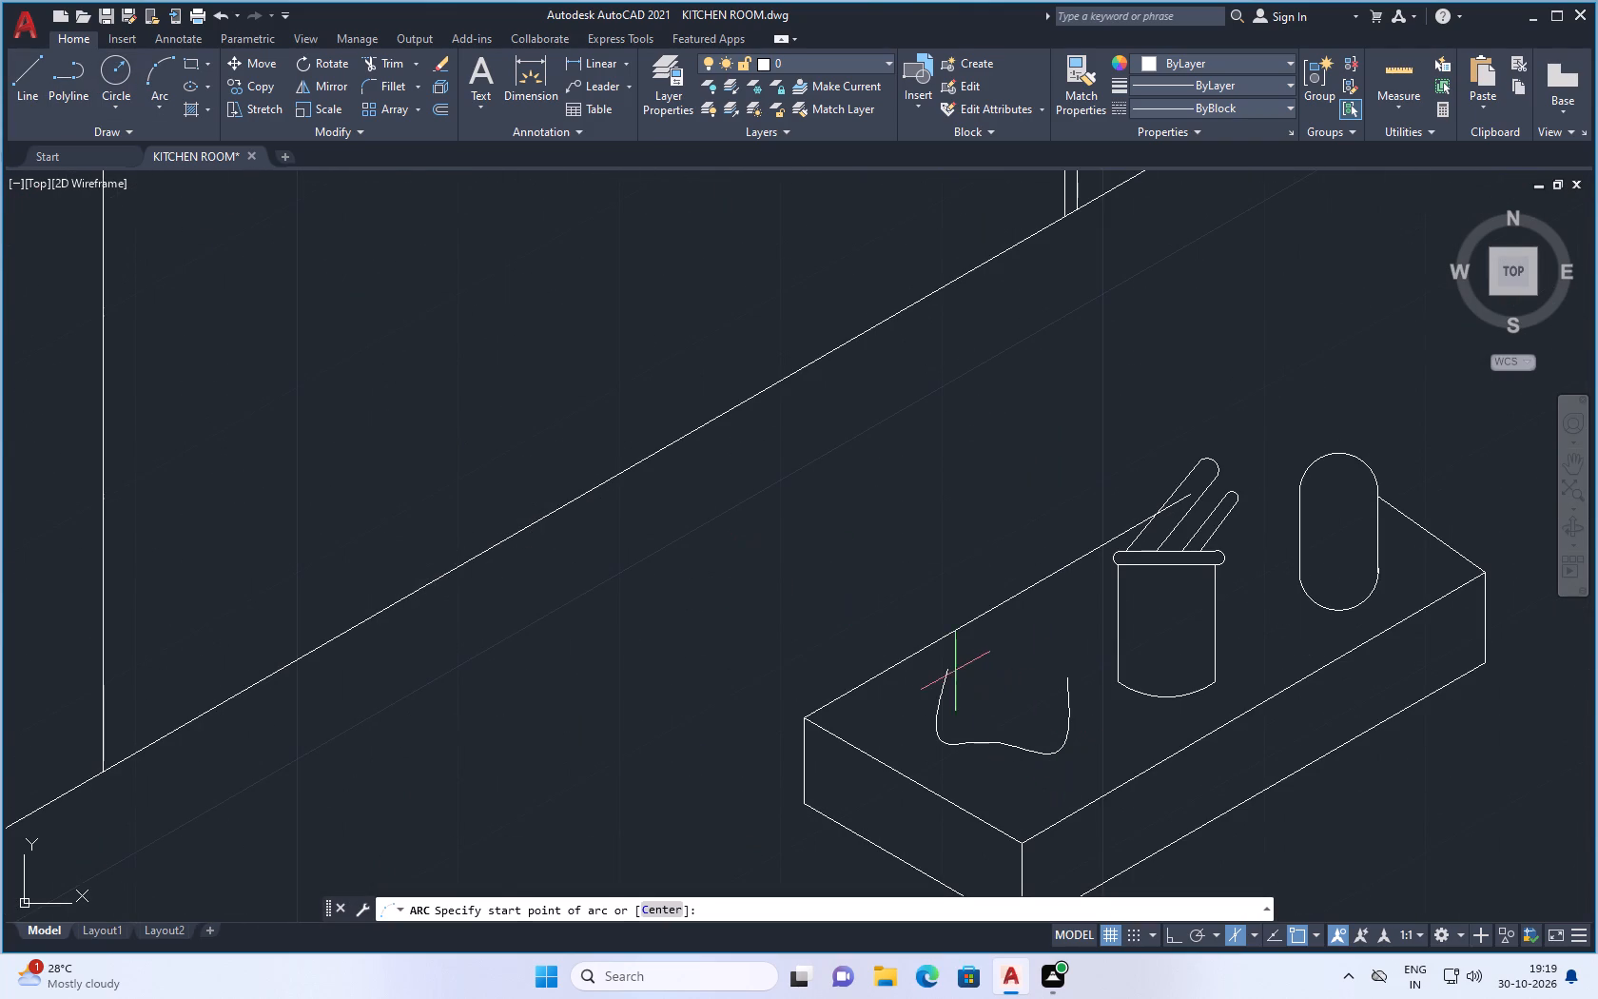
pyautogui.click(952, 669)
pyautogui.click(1004, 688)
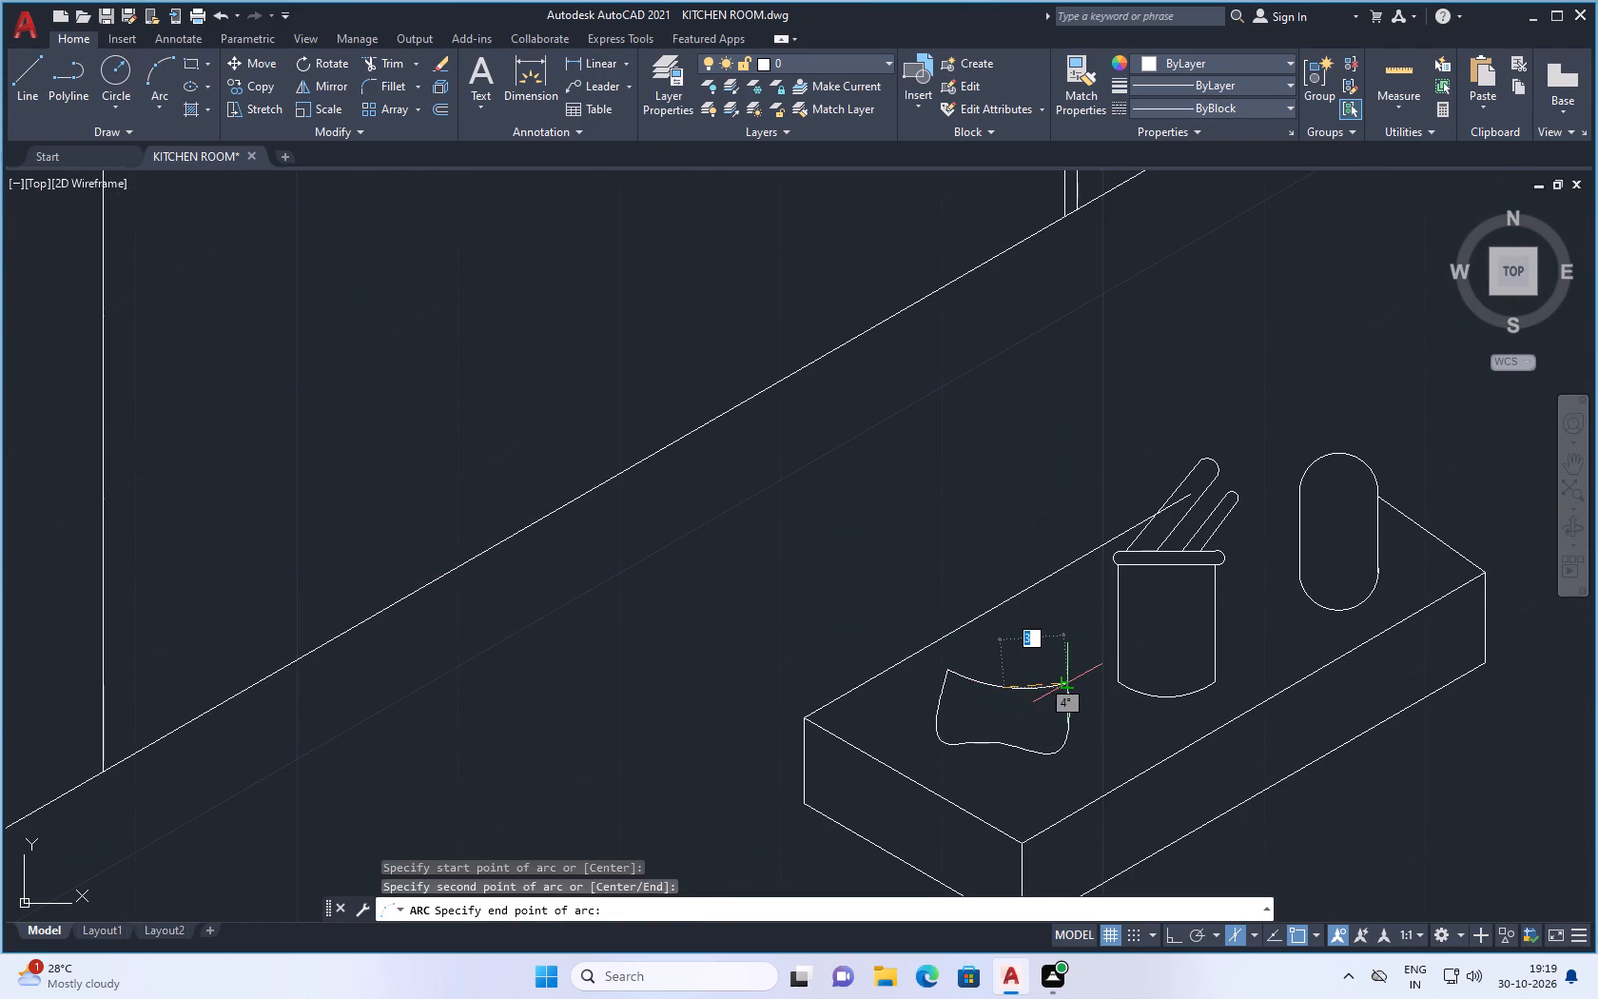
pyautogui.click(1069, 684)
pyautogui.press('space')
pyautogui.click(1064, 679)
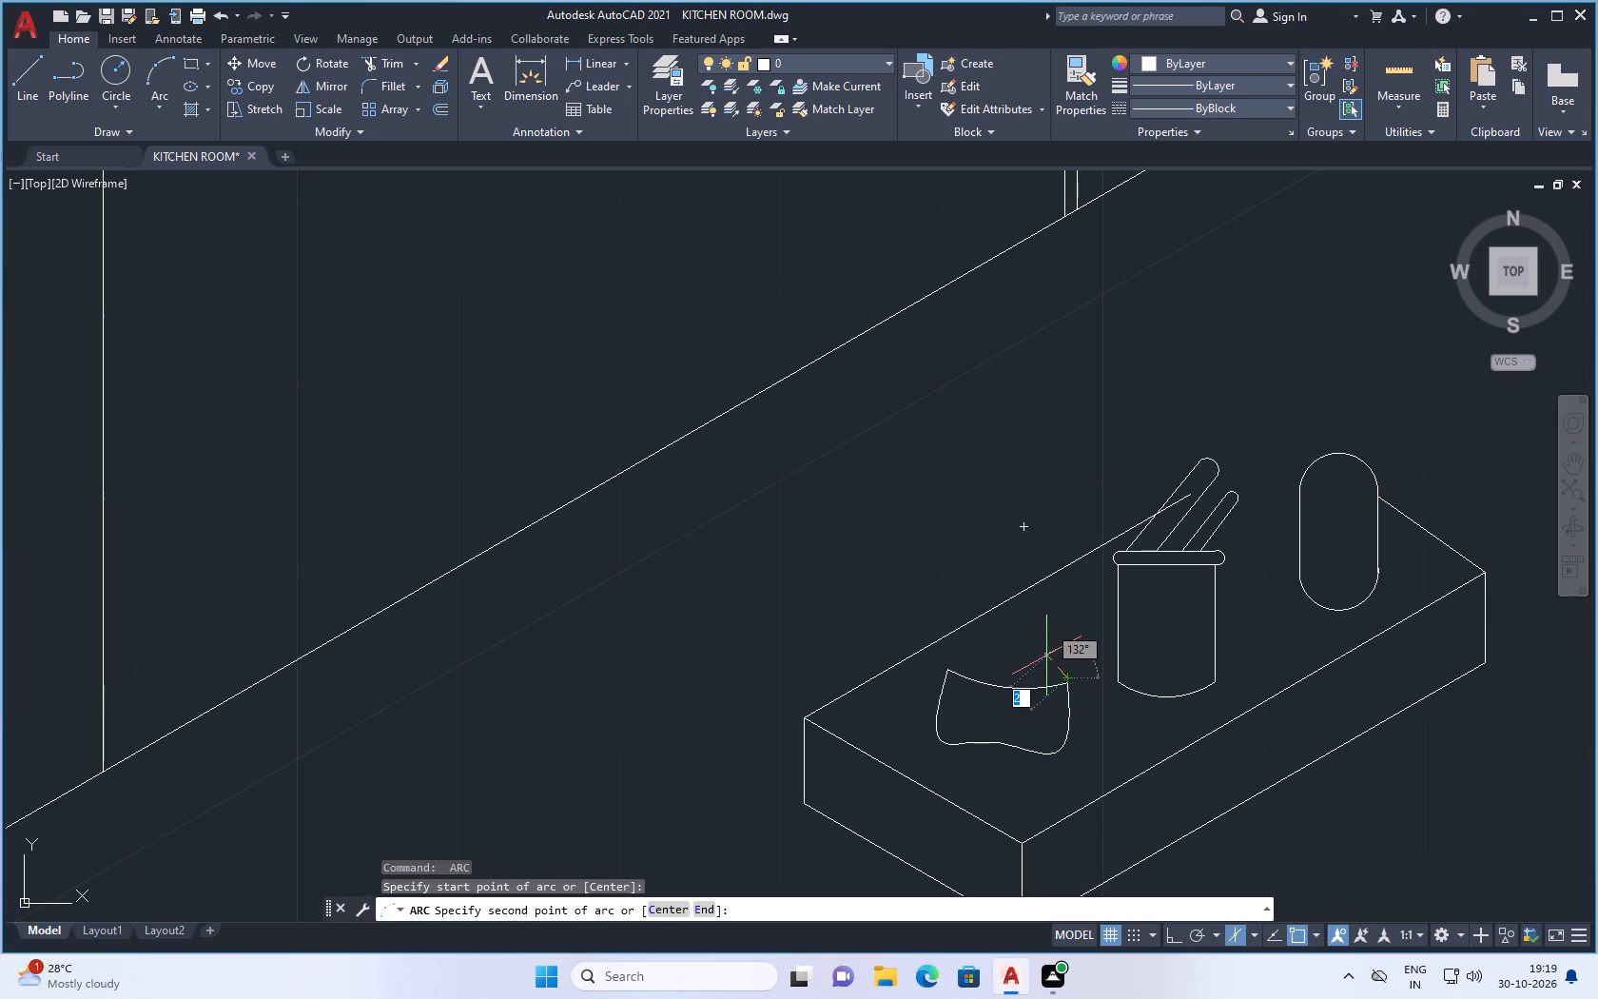
pyautogui.click(1046, 656)
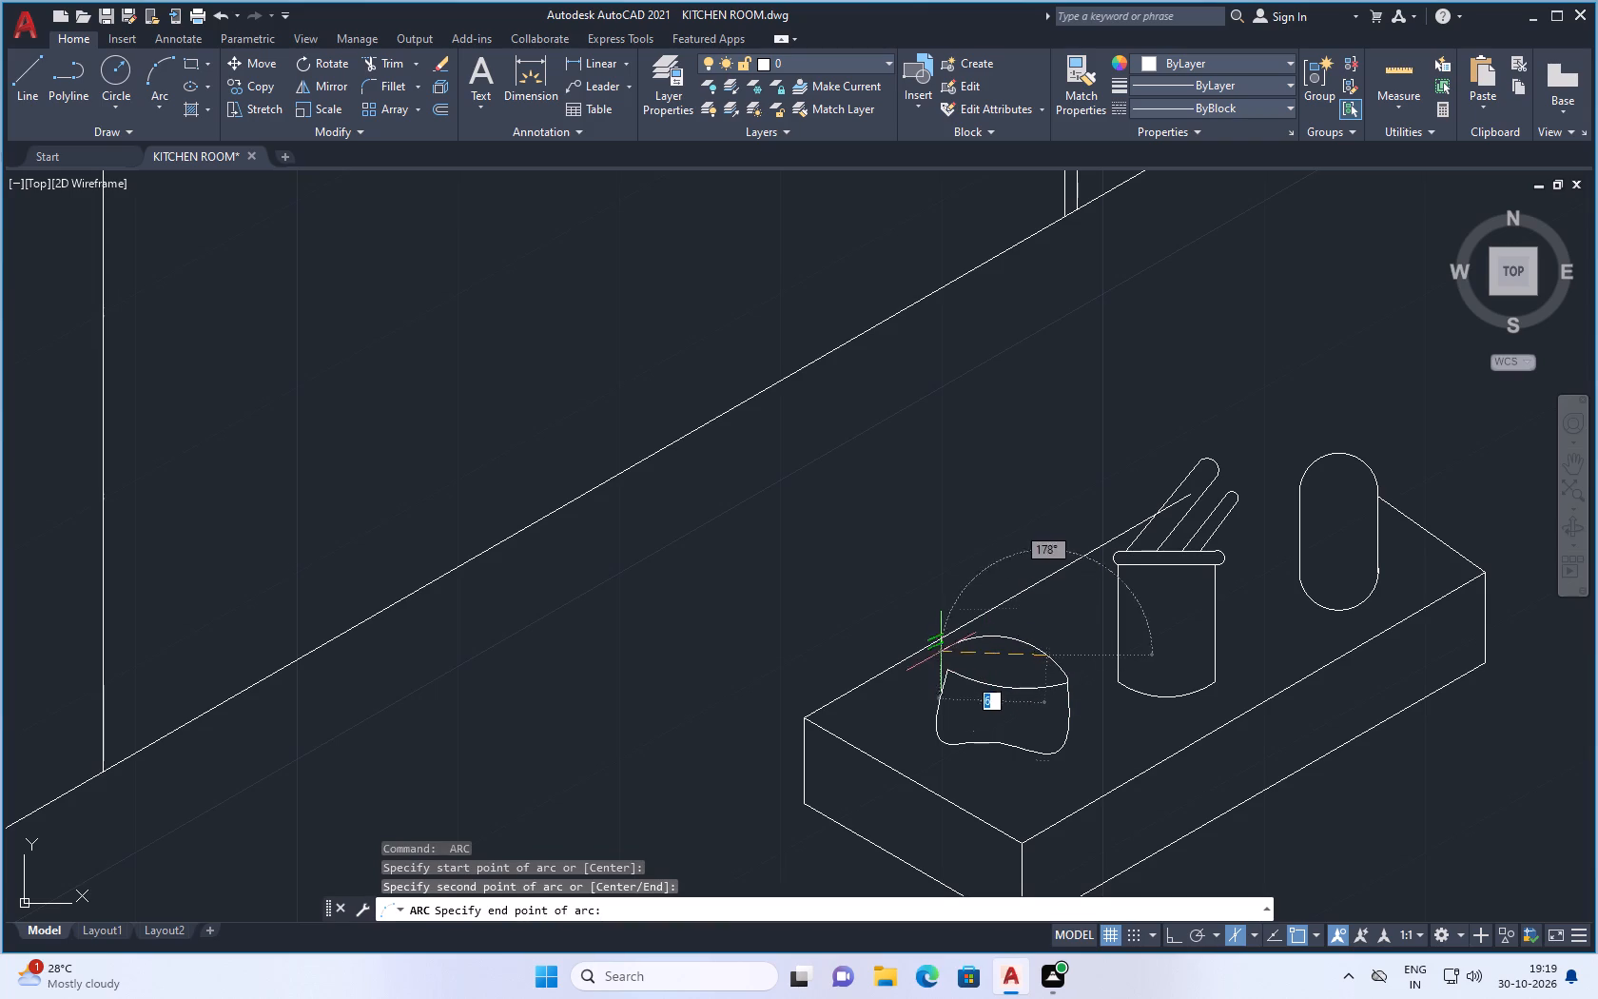
pyautogui.click(945, 670)
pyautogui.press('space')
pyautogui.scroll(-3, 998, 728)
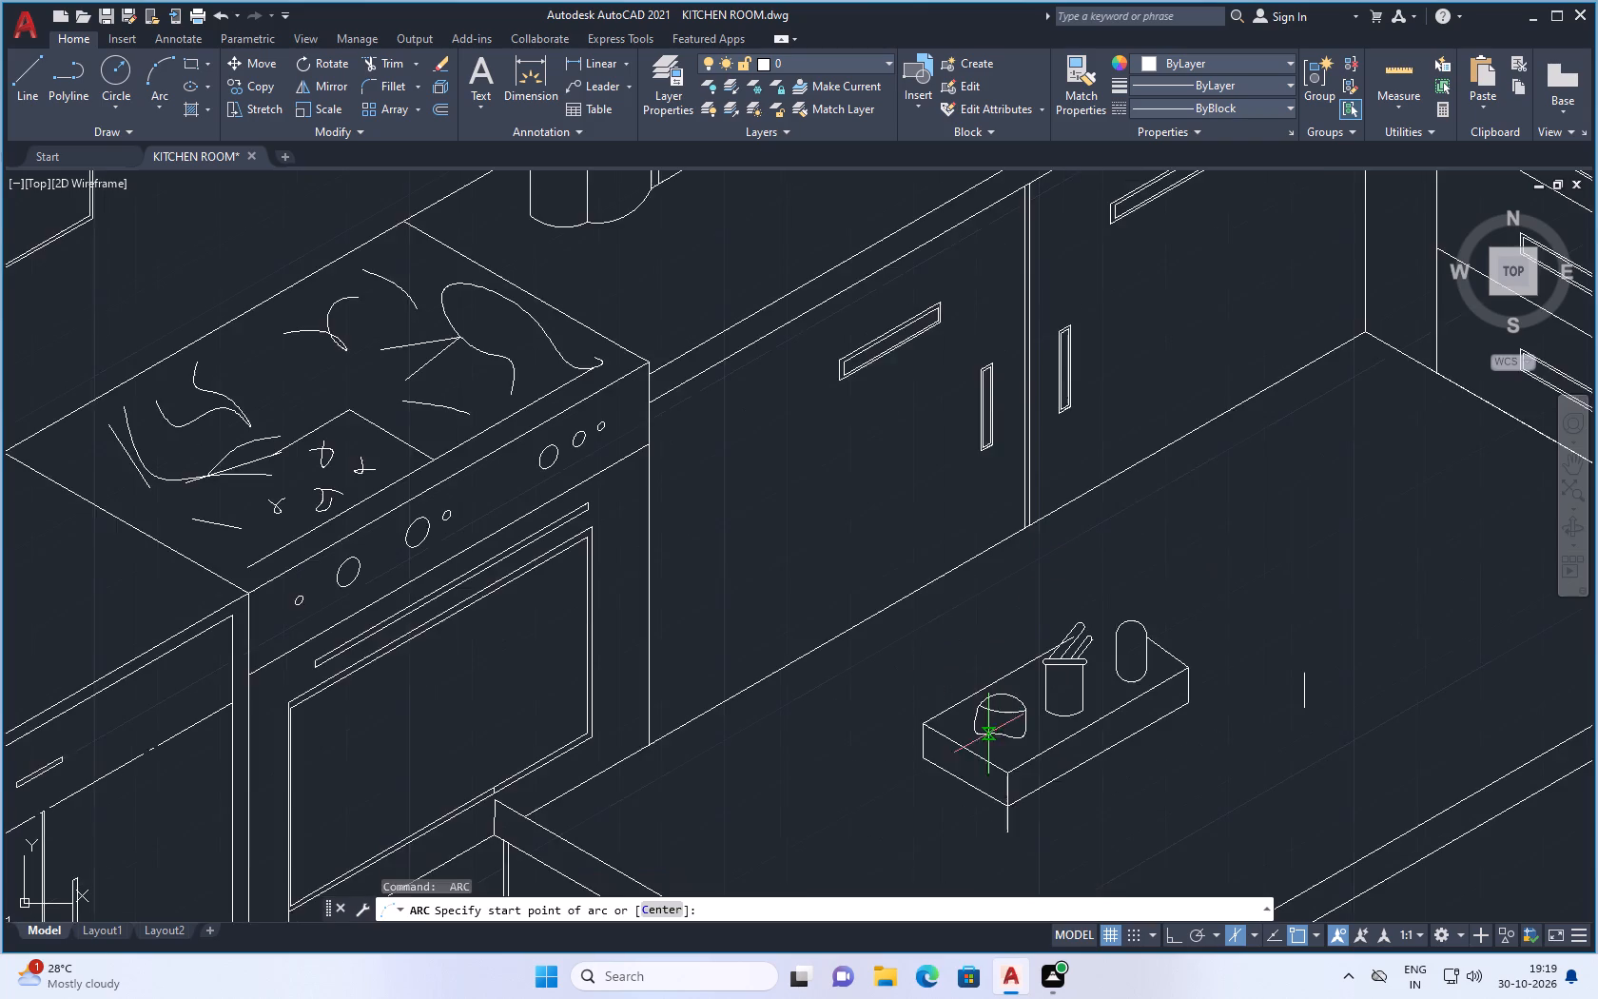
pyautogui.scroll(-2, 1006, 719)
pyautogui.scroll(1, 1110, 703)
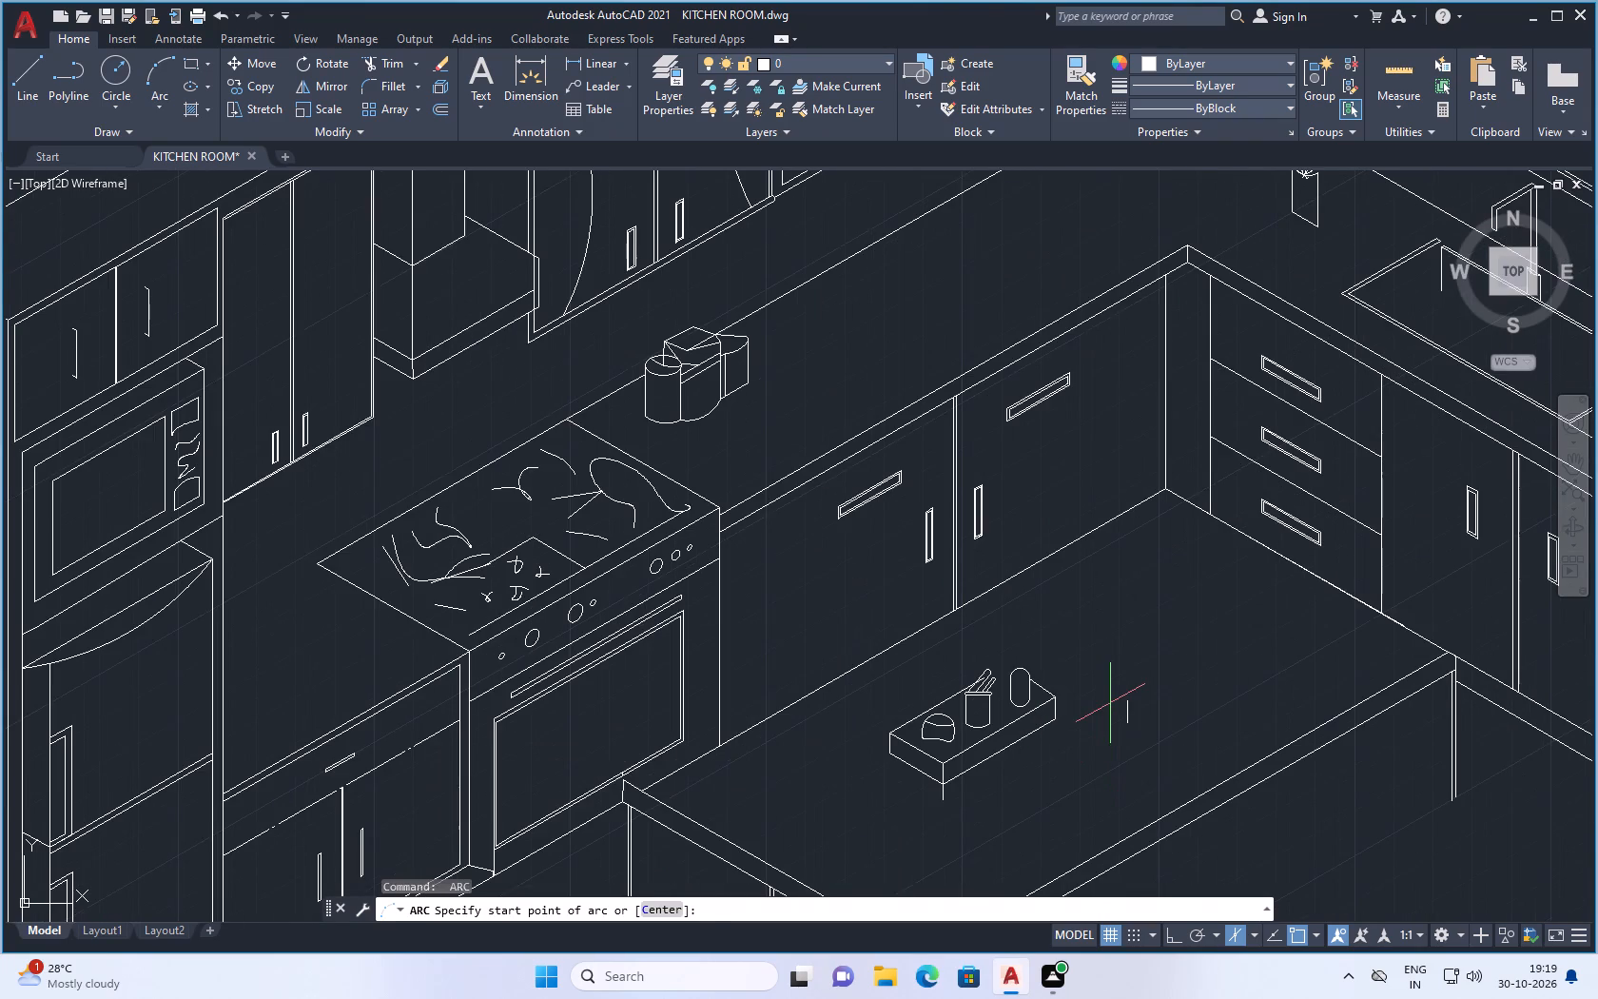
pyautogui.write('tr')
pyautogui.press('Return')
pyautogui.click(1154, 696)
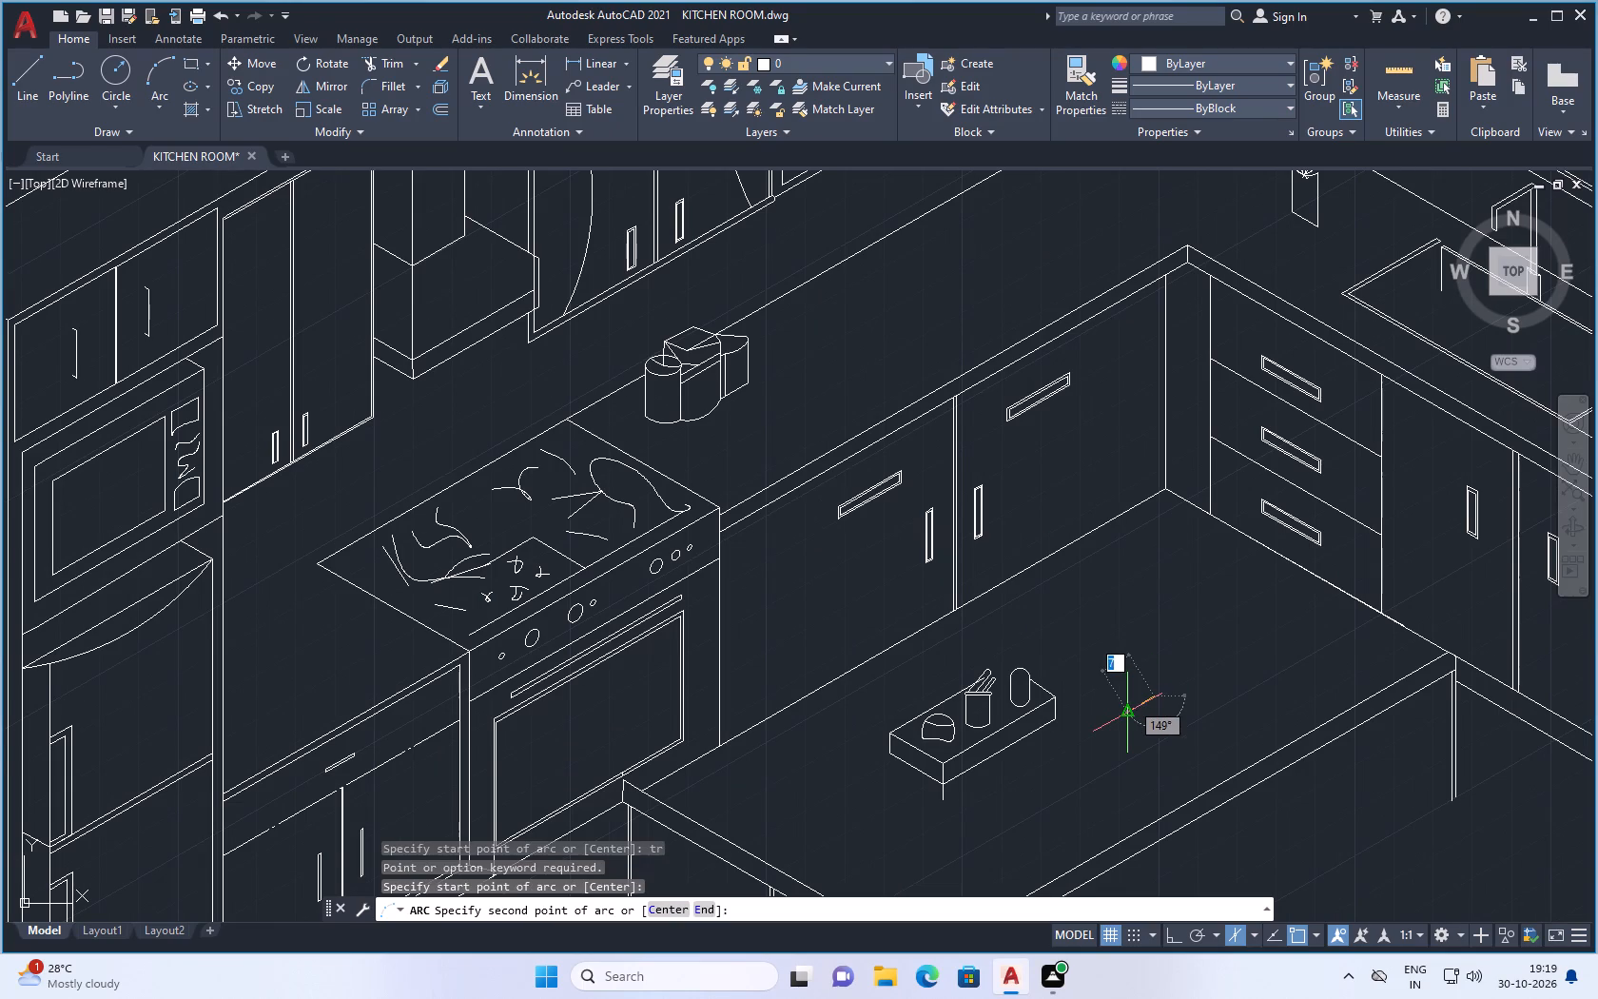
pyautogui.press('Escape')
# Trim away the stray short vertical line beside the box on the tabletop and the stub below the box's front corner.
pyautogui.write('tr')
pyautogui.press('Return')
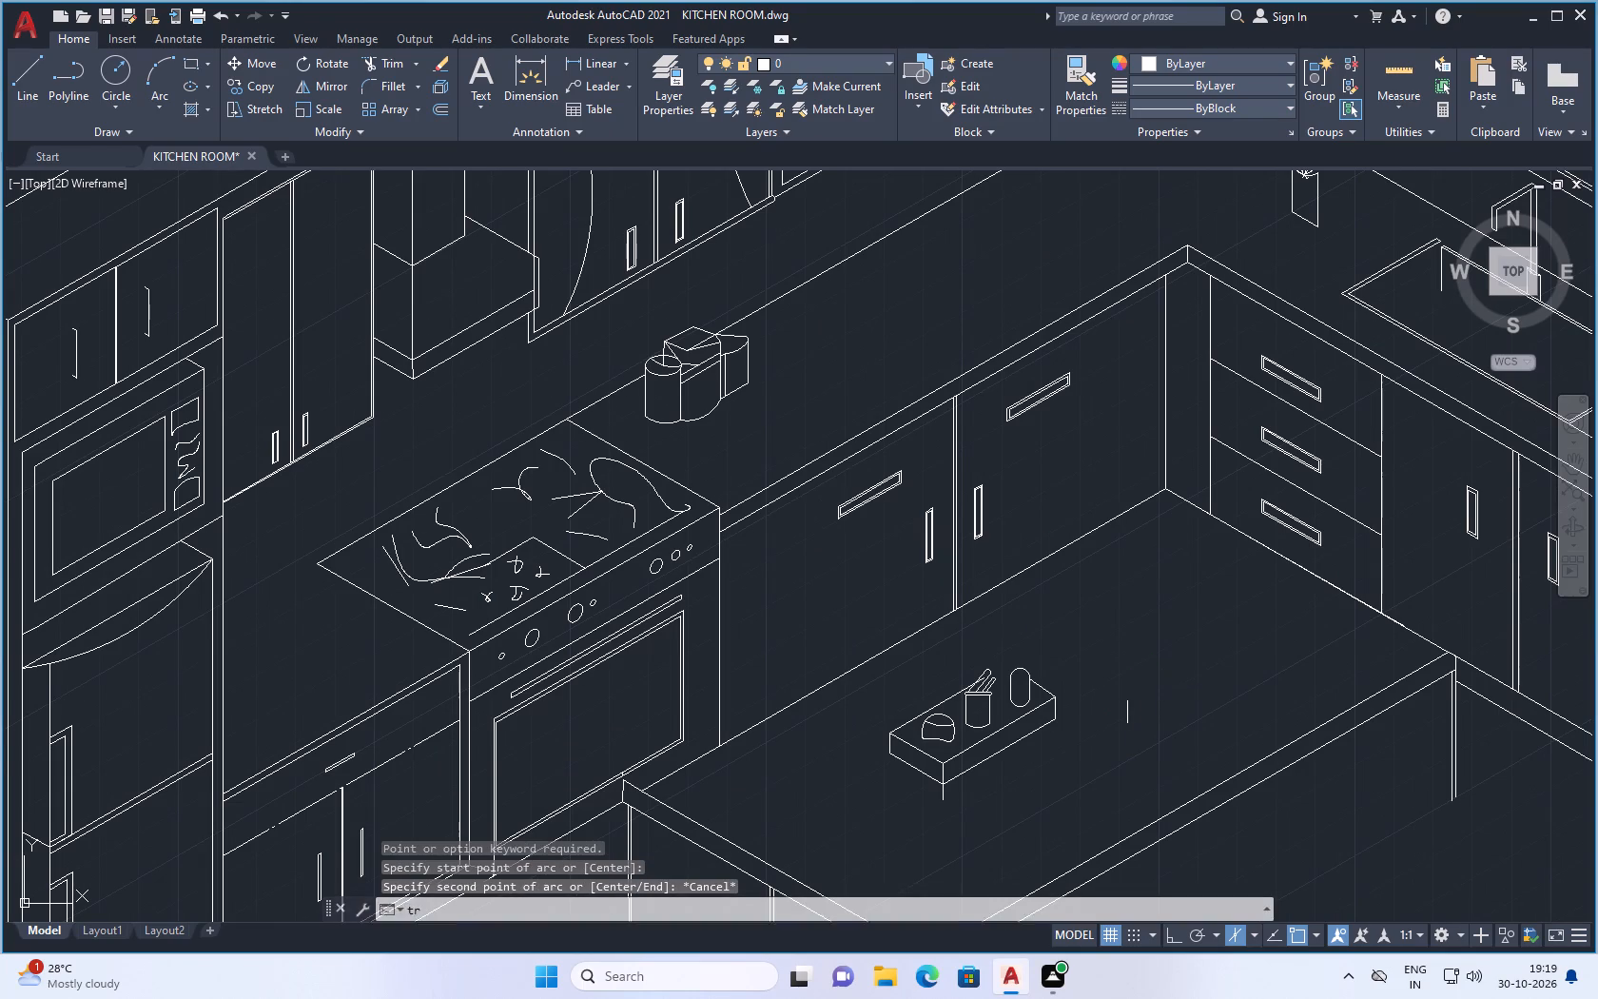
pyautogui.moveTo(1129, 681); pyautogui.dragTo(1100, 744)
pyautogui.moveTo(1137, 700); pyautogui.dragTo(1117, 718)
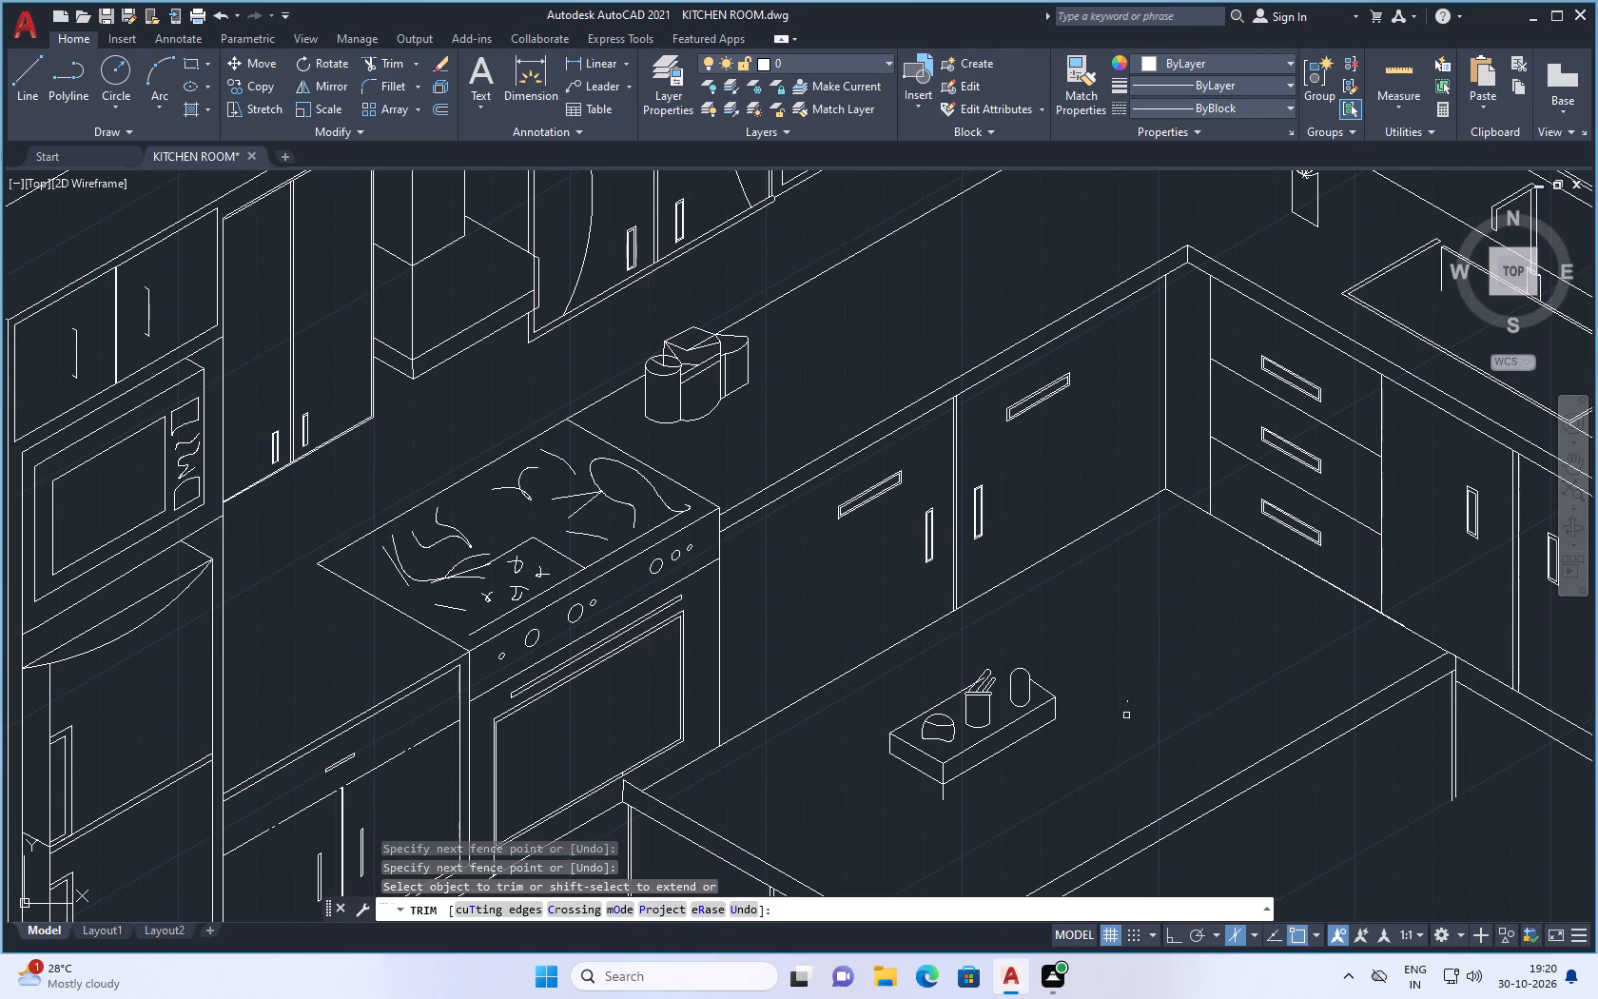
pyautogui.moveTo(1135, 693); pyautogui.dragTo(1119, 710)
pyautogui.moveTo(1133, 699); pyautogui.dragTo(1124, 705)
pyautogui.scroll(1, 953, 795)
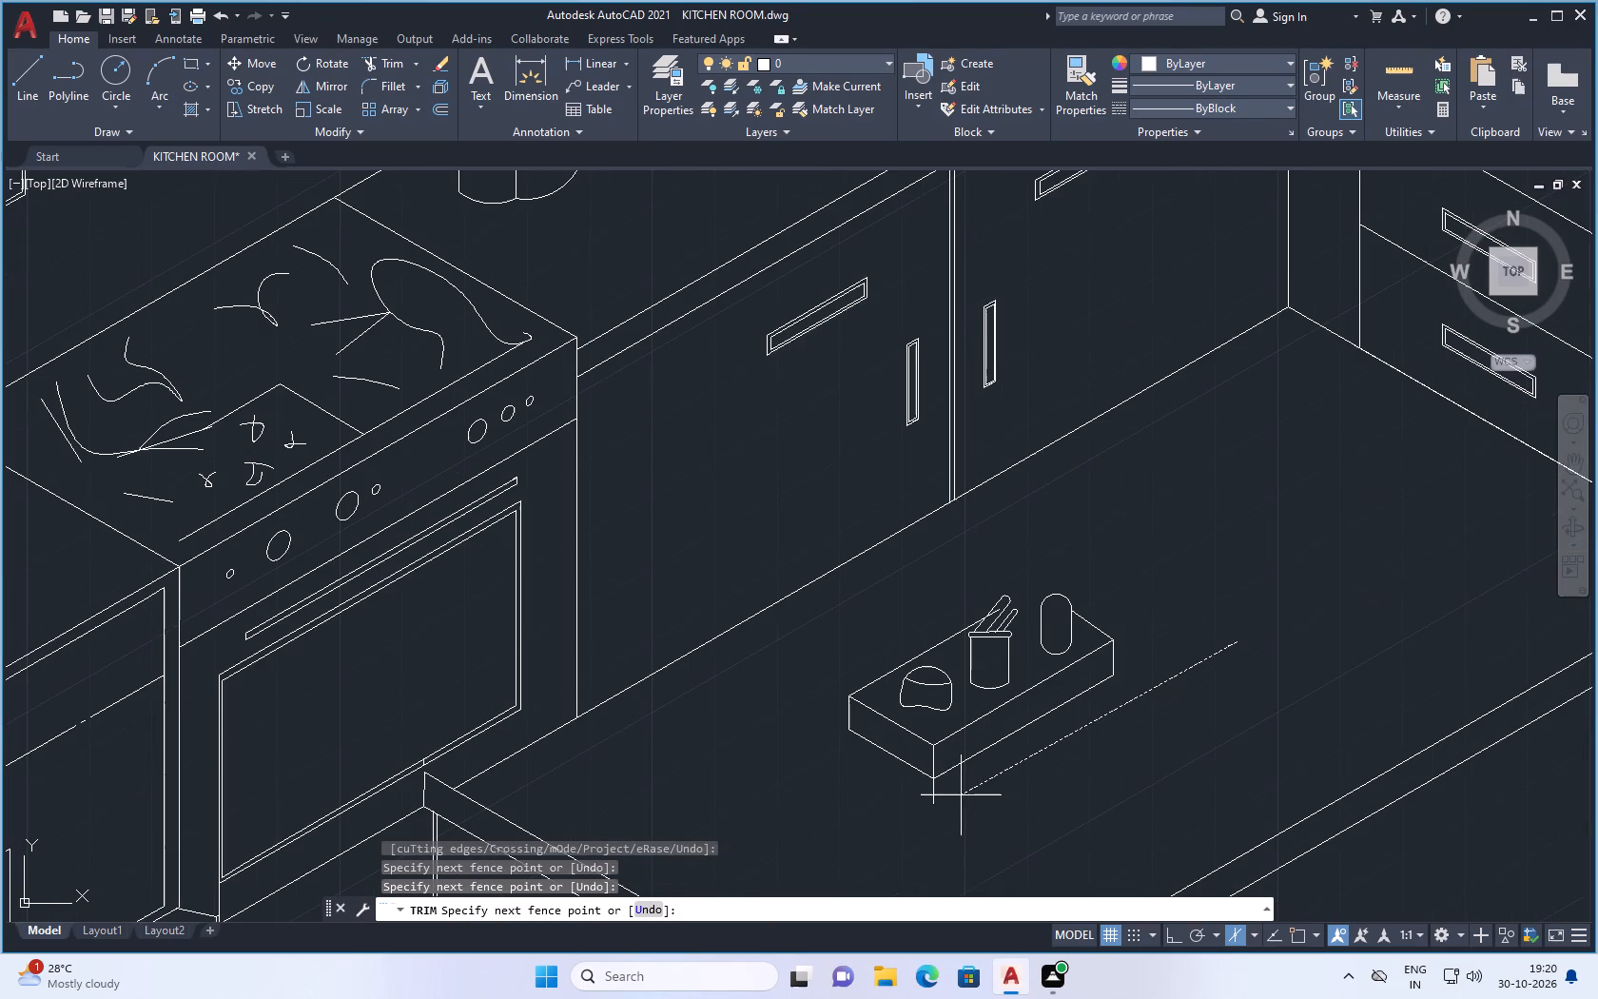
pyautogui.click(914, 797)
pyautogui.press('Escape')
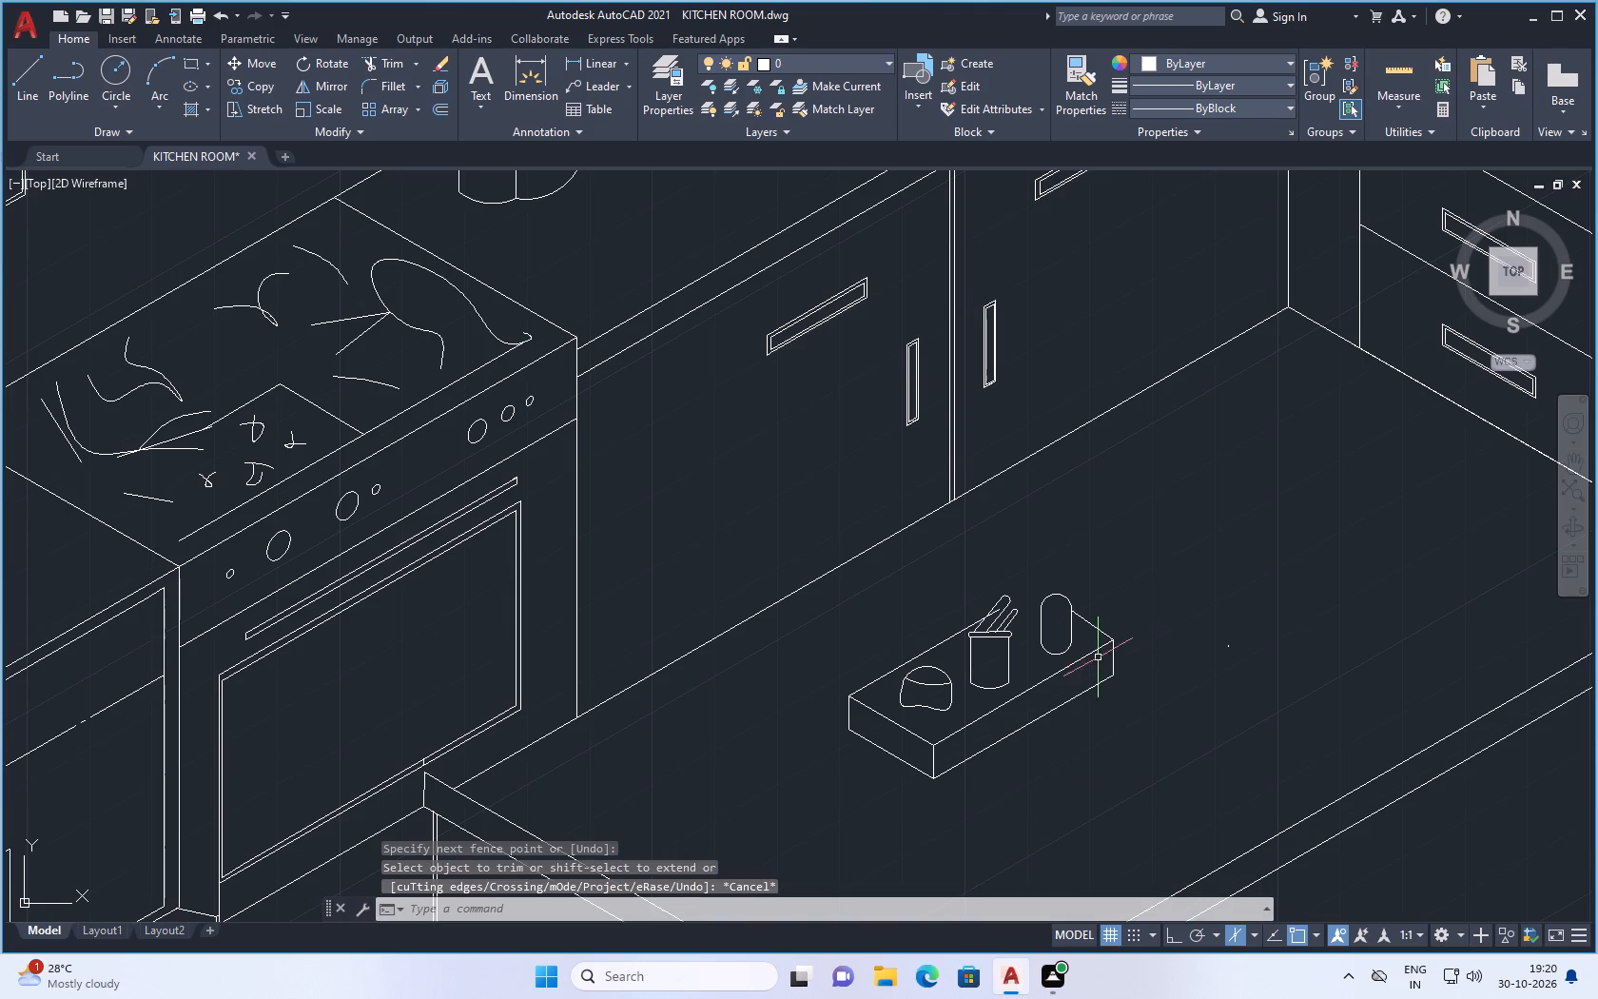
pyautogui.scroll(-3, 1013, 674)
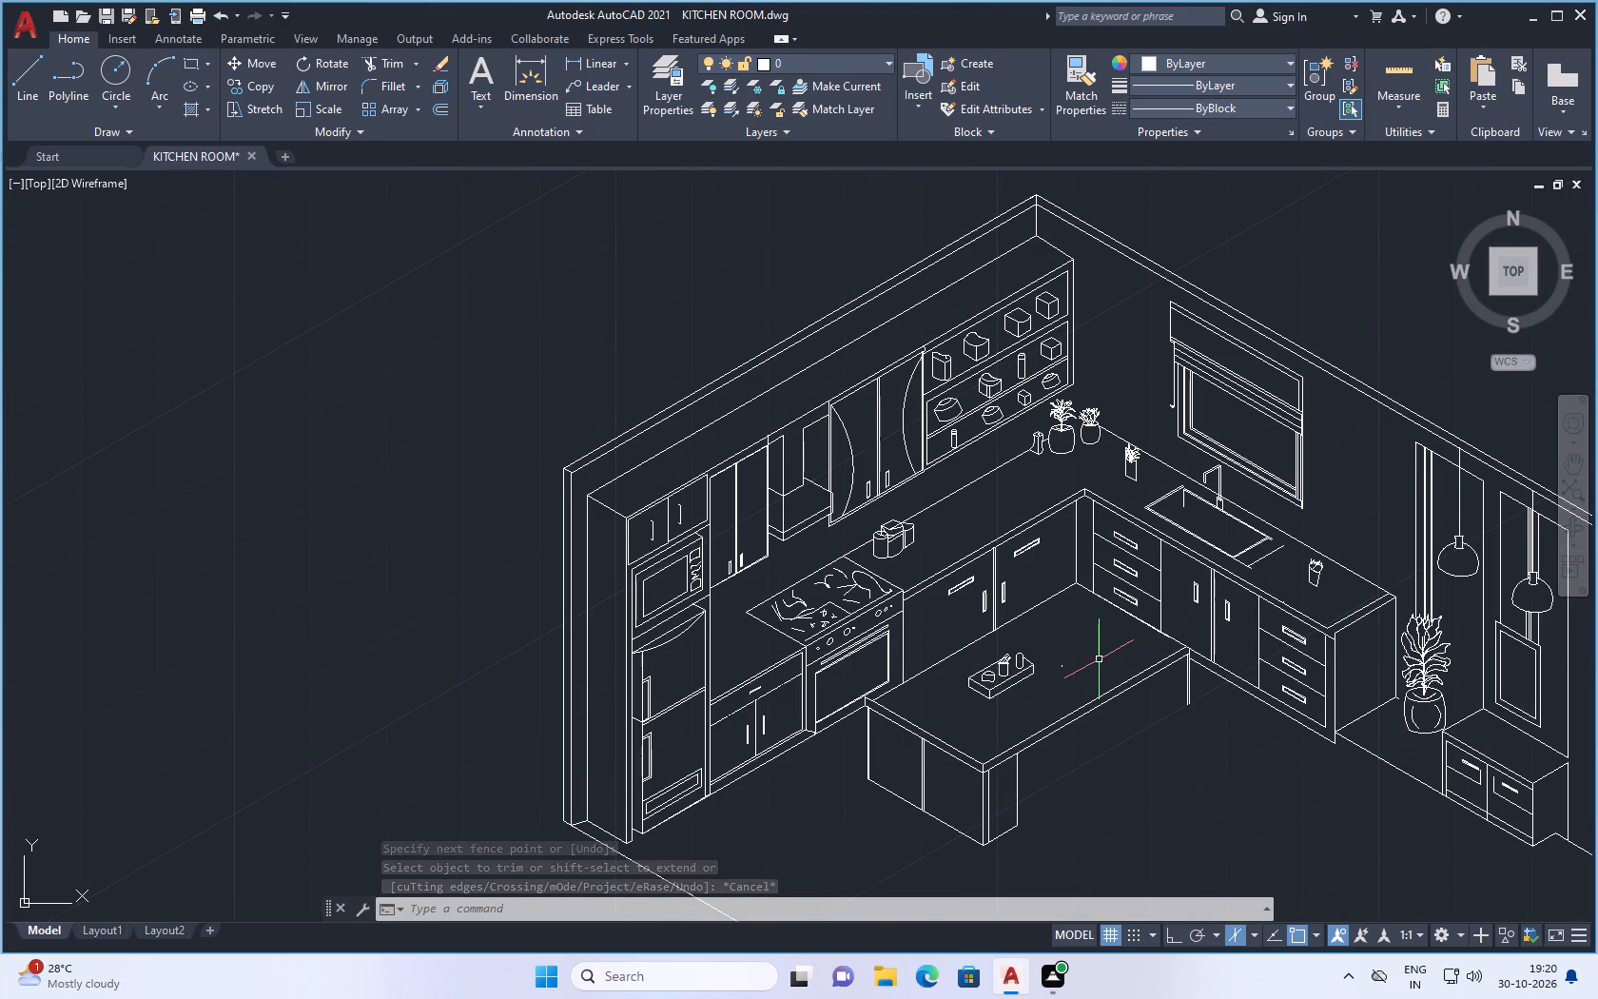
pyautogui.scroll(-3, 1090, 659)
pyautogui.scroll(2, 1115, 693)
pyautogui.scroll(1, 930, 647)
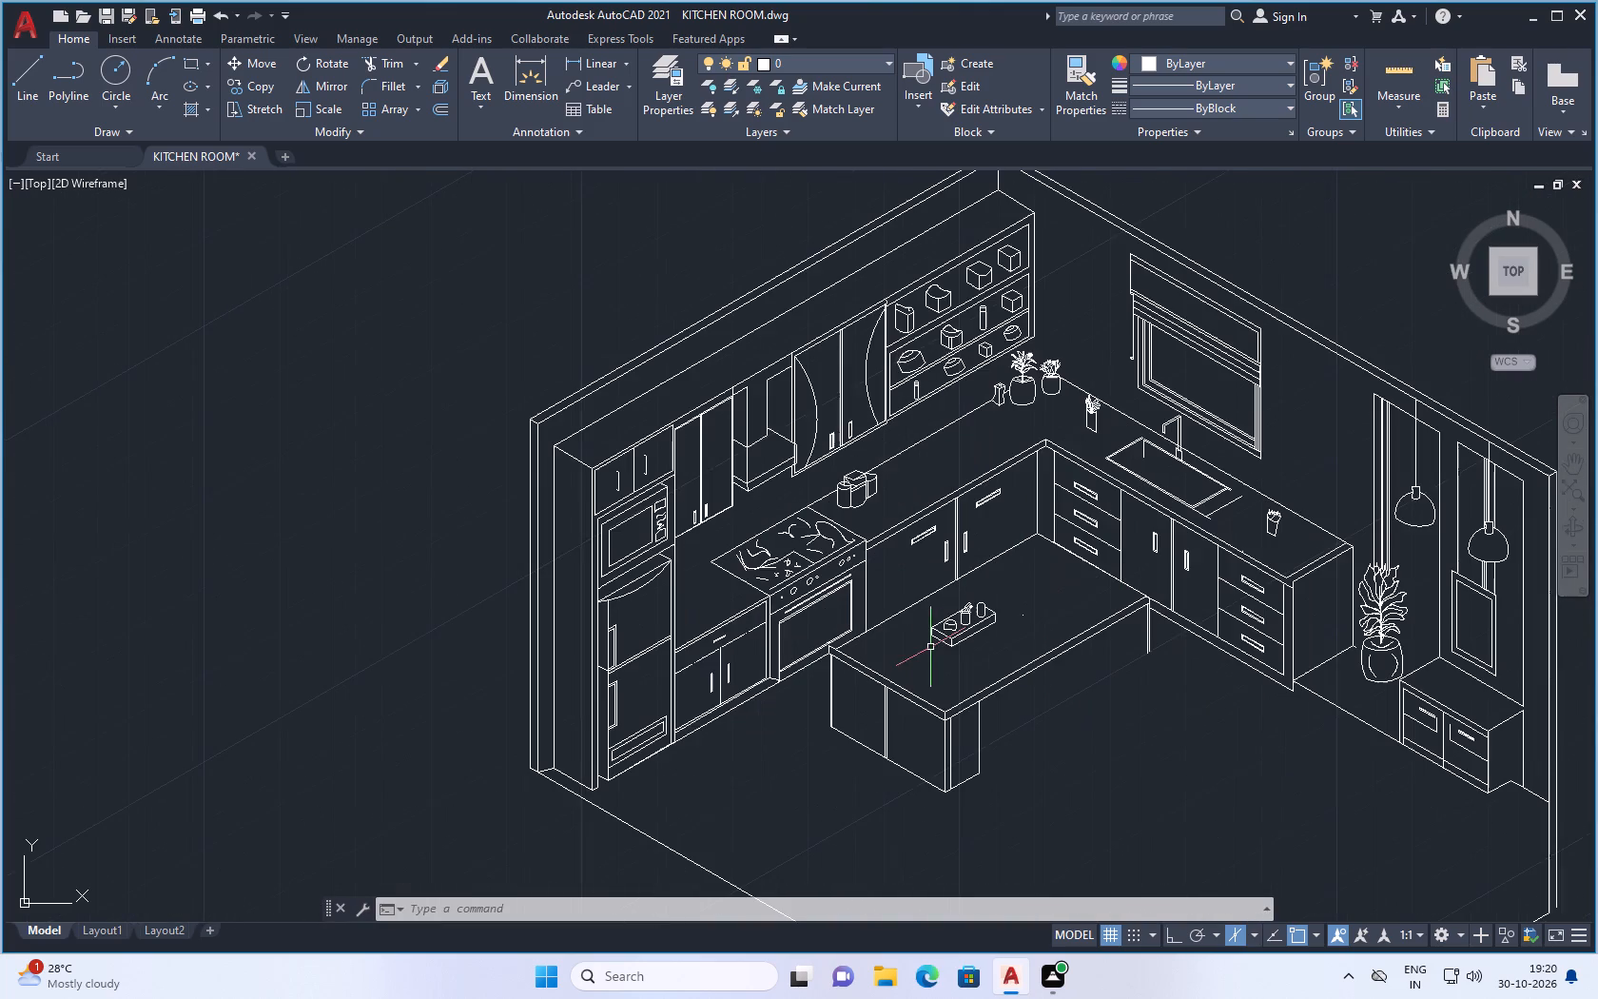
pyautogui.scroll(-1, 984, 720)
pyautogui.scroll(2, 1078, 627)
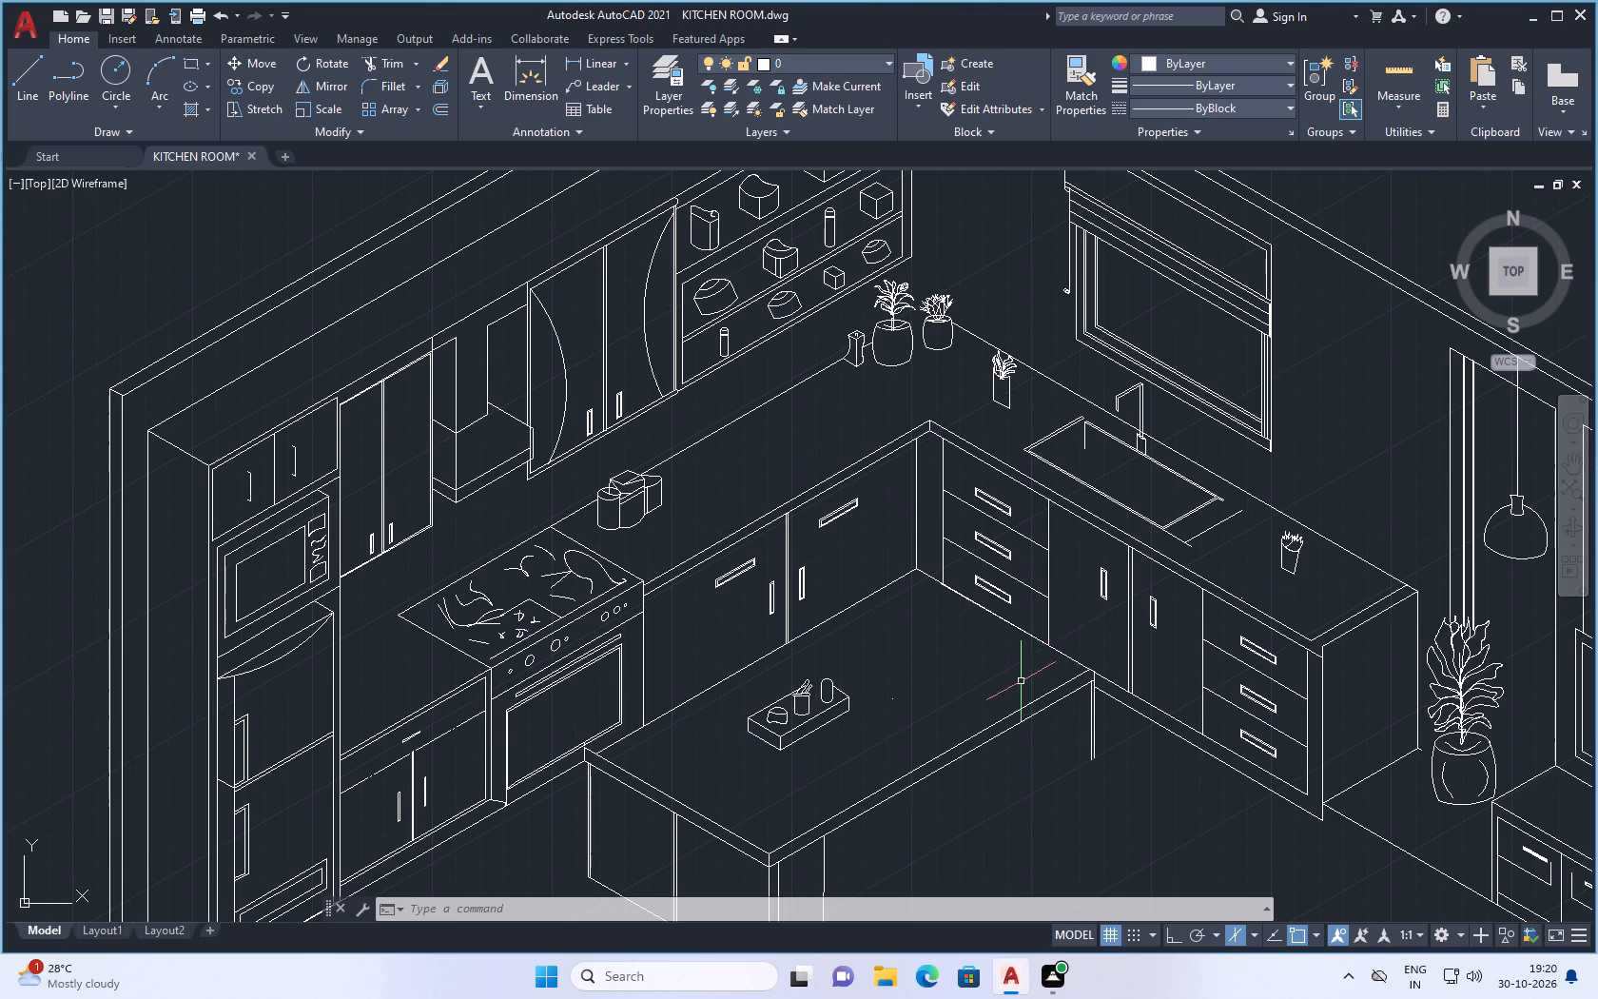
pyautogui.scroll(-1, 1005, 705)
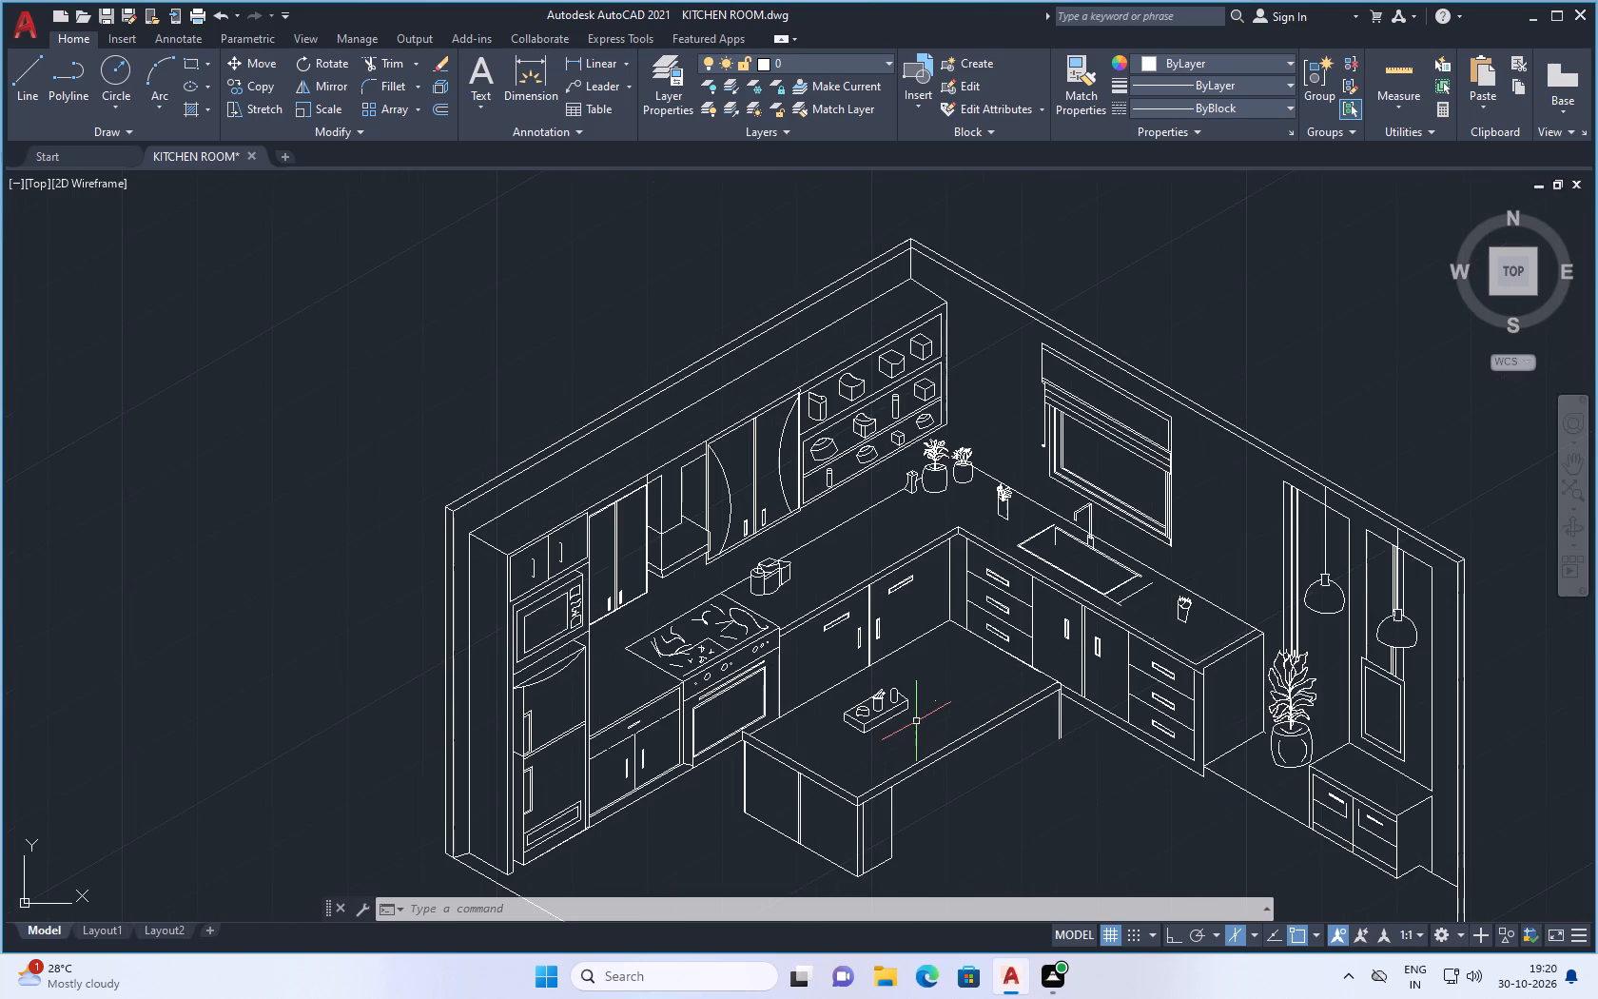
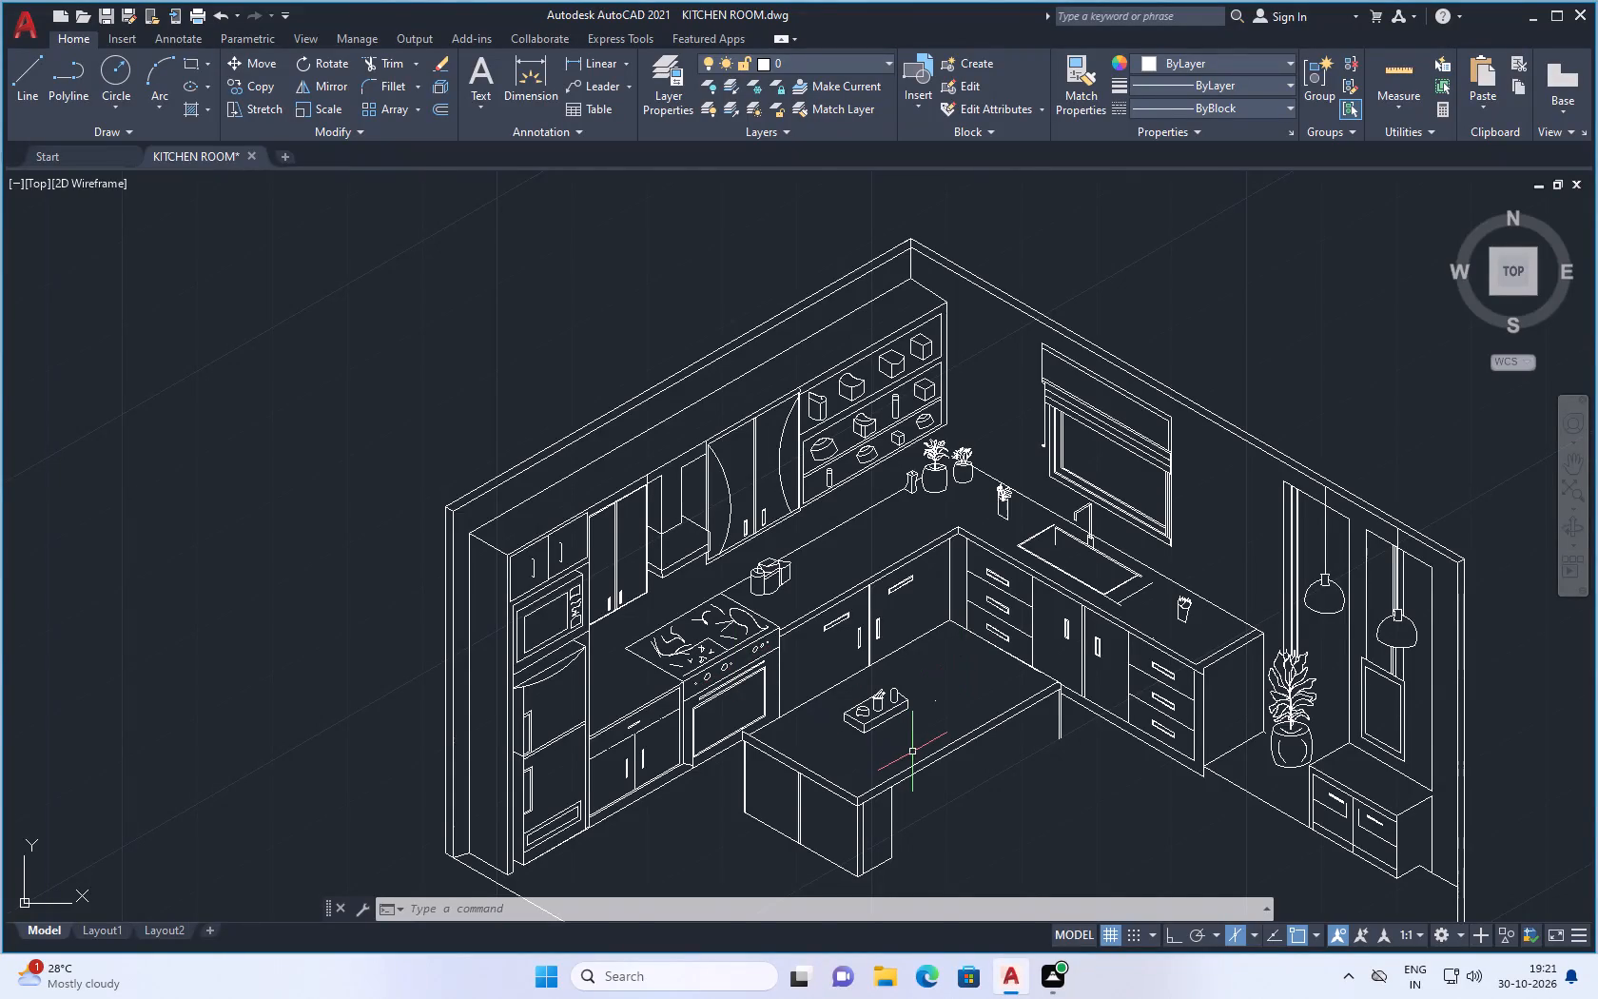
# Draw a short sloping line from the utensil container's right side to the left side of the round-ended object on the box.
pyautogui.scroll(1, 915, 747)
pyautogui.scroll(2, 902, 669)
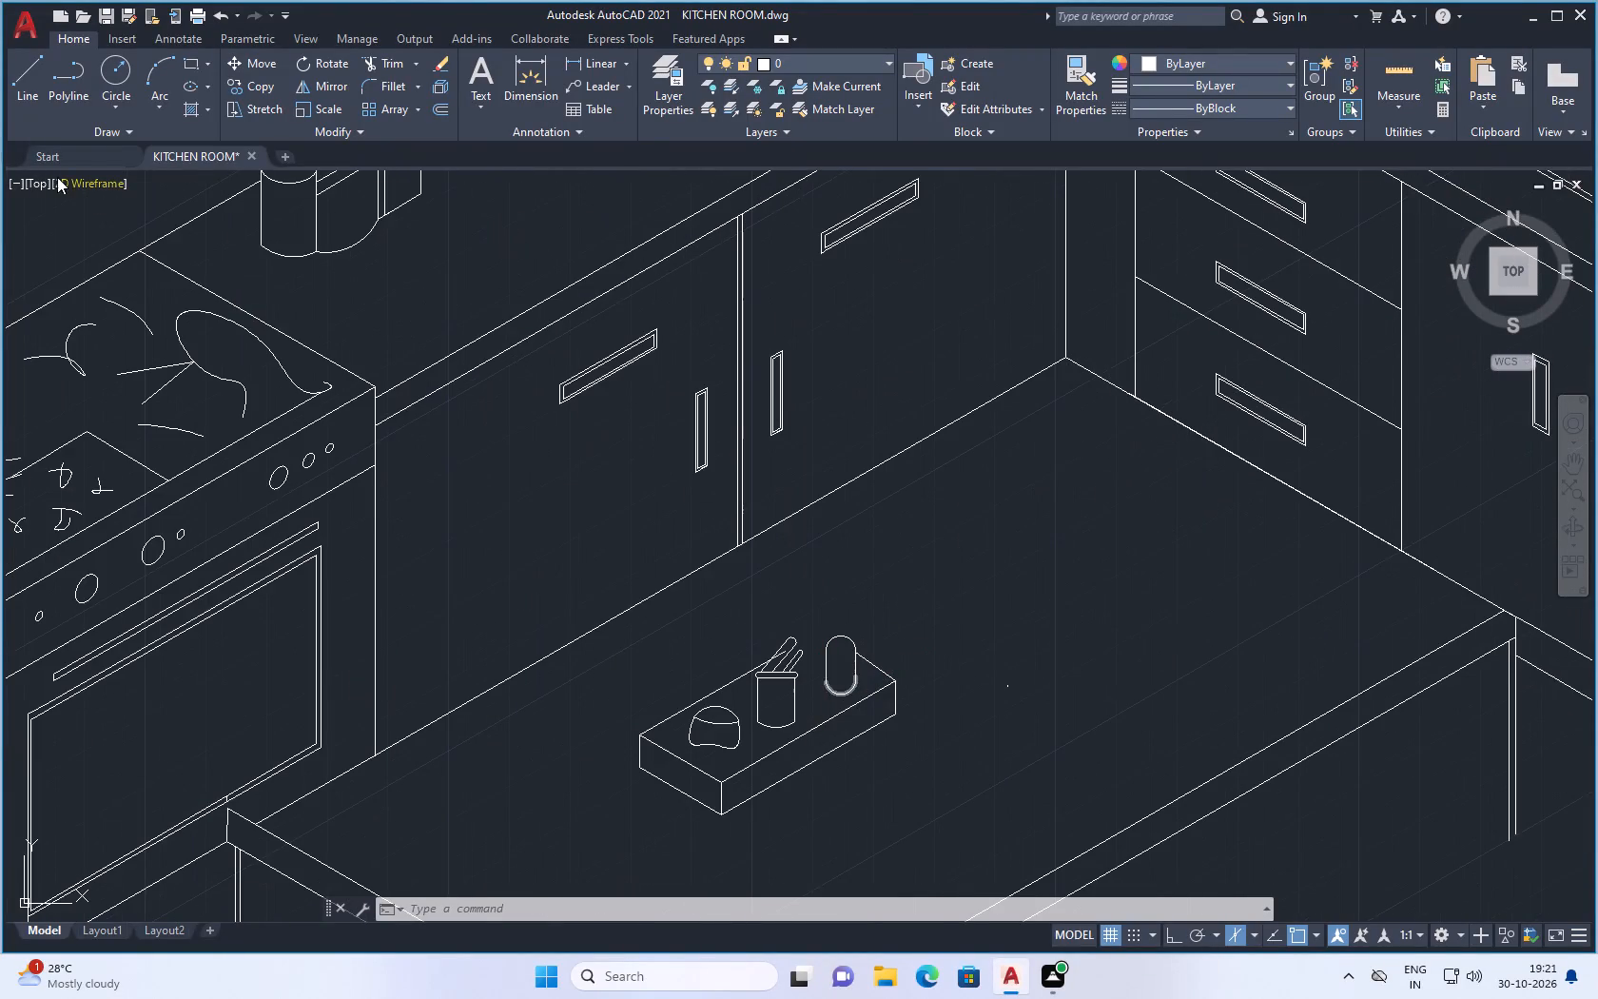
pyautogui.click(29, 72)
pyautogui.scroll(1, 824, 633)
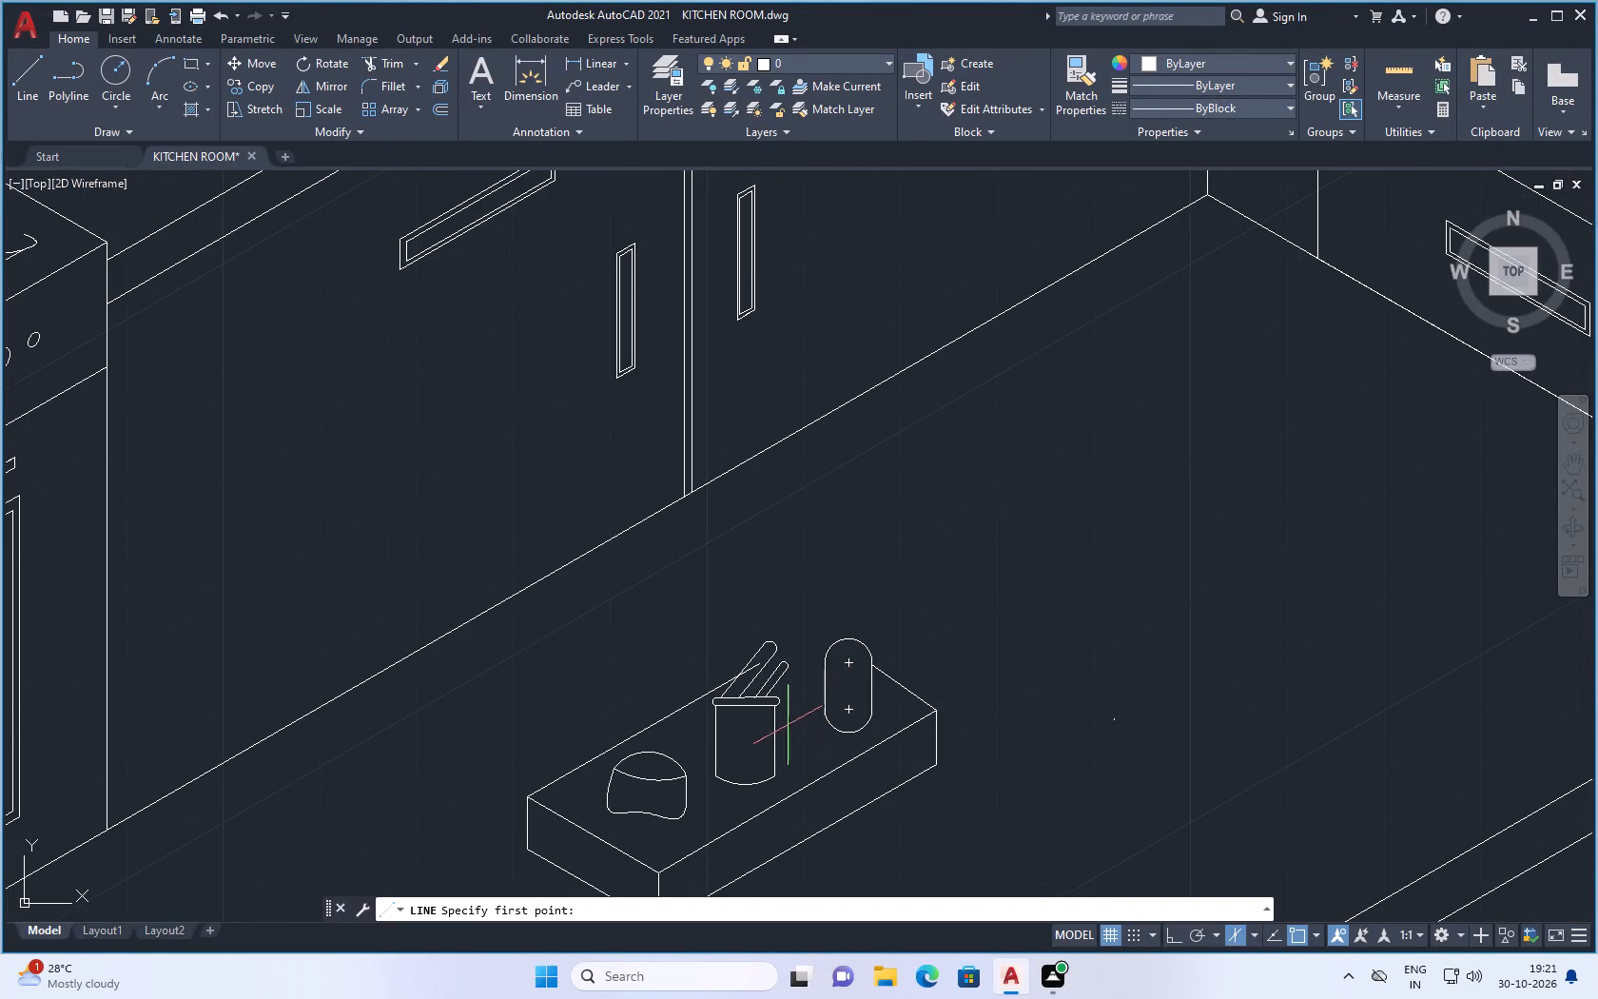
pyautogui.click(777, 721)
pyautogui.click(821, 688)
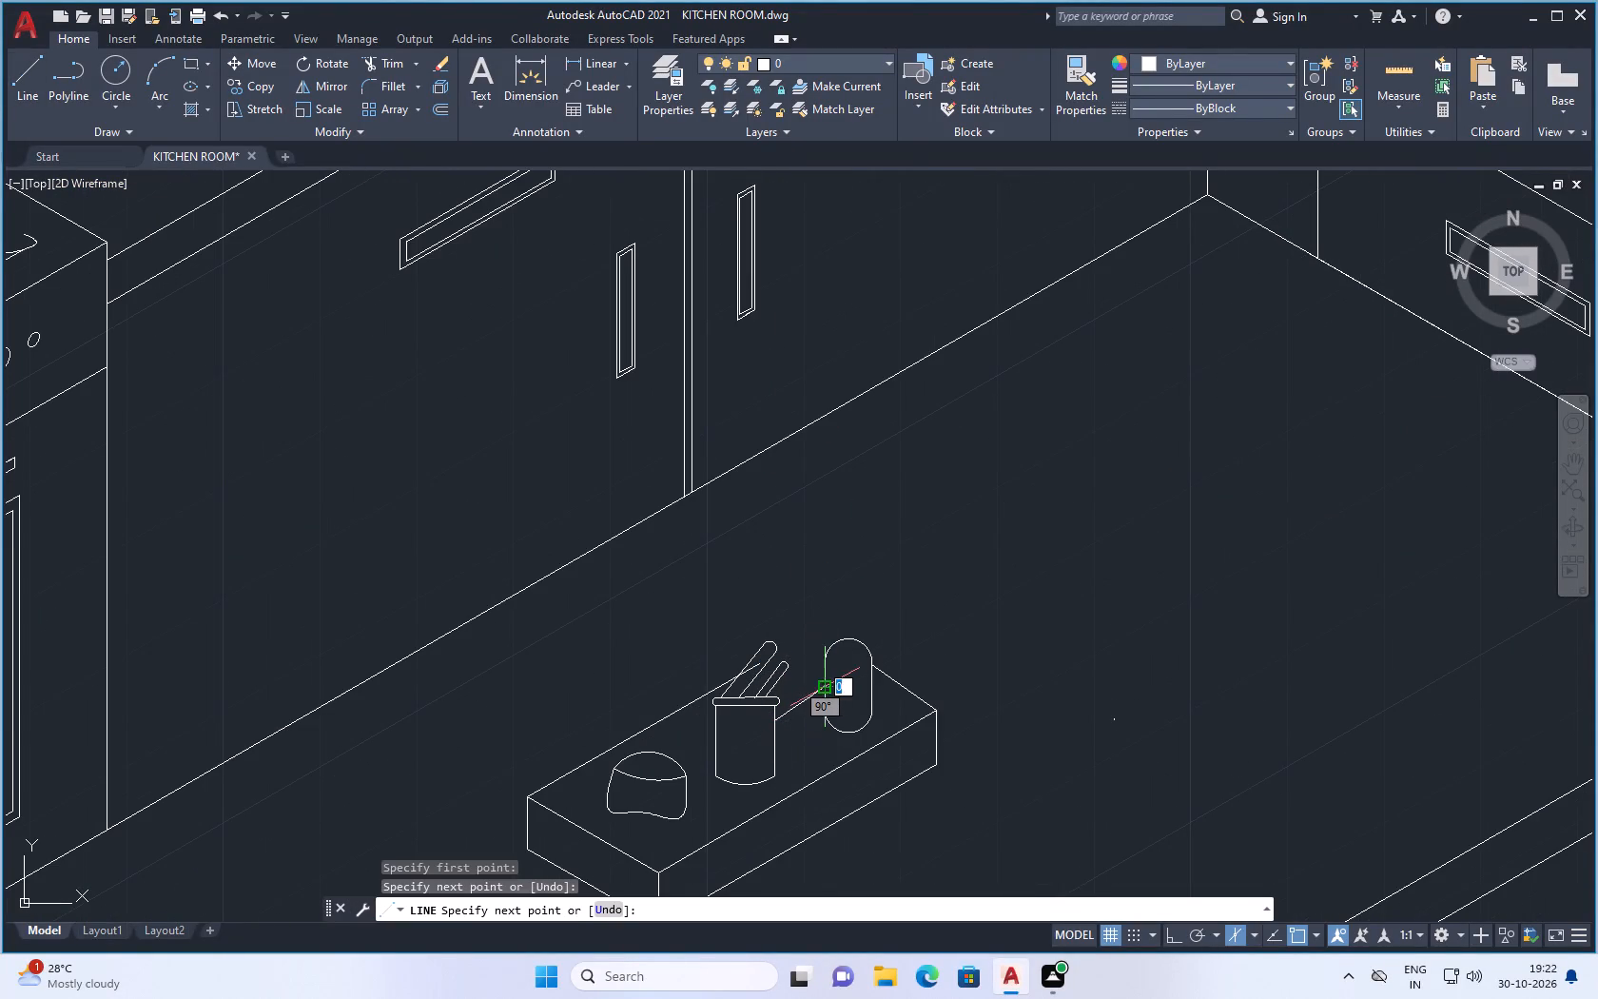
pyautogui.press('Escape')
# Start a line at the lower left corner of the island's front panel, turn Ortho mode on, and abandon the line.
pyautogui.scroll(-4, 858, 645)
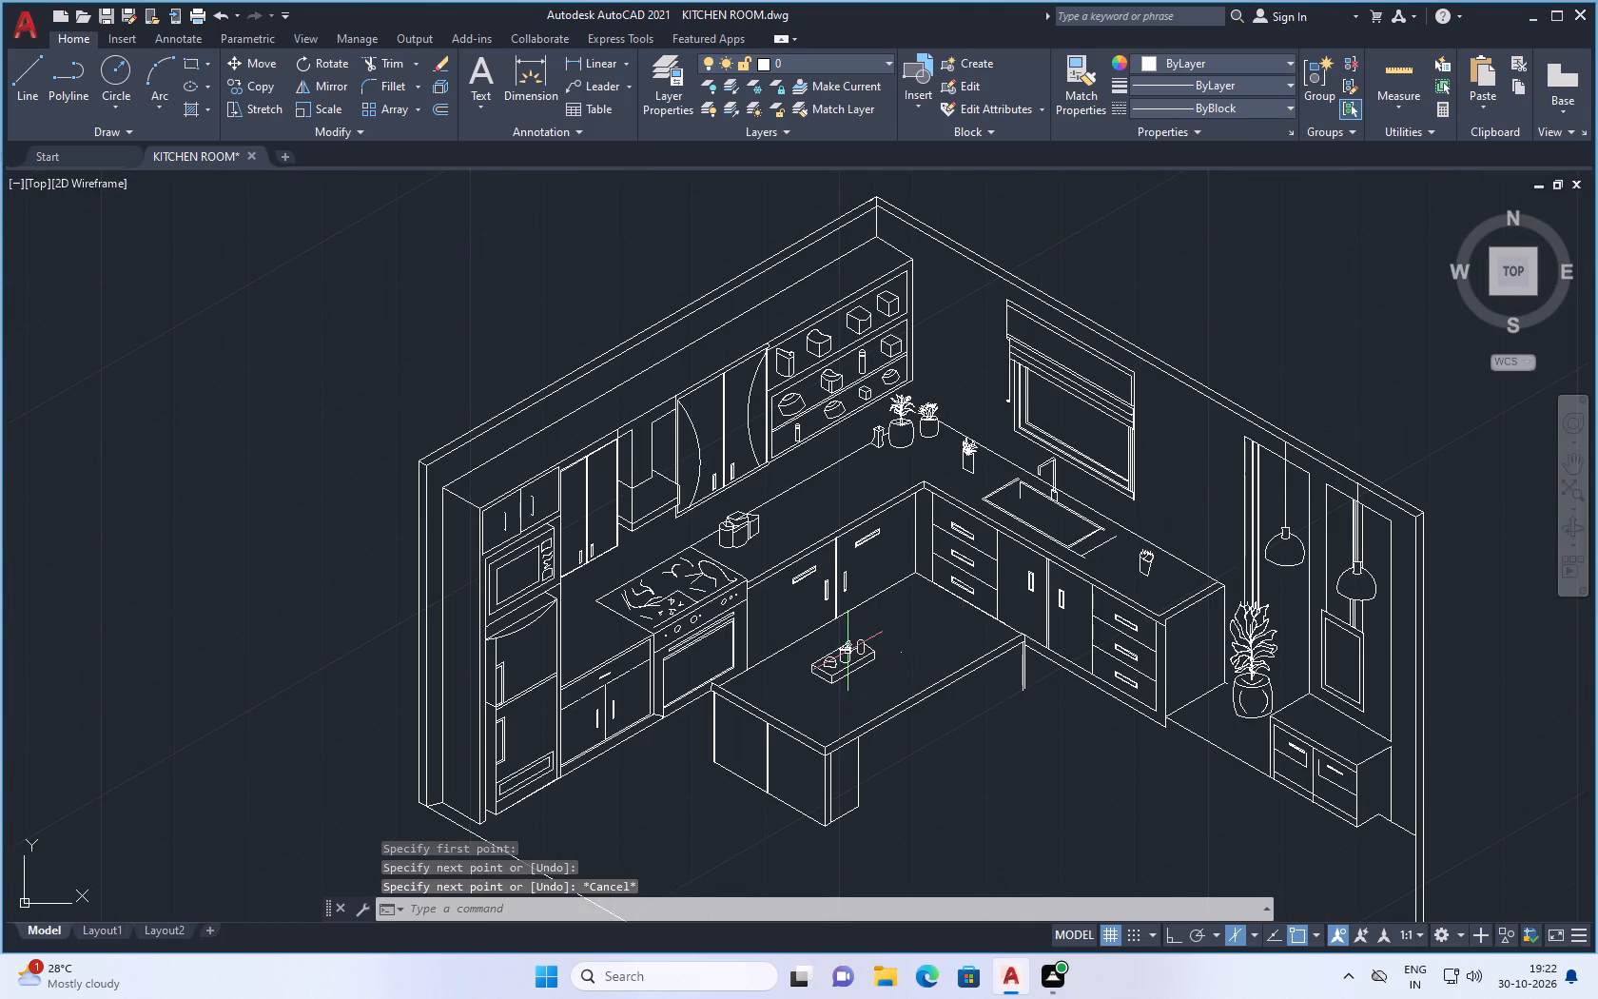
pyautogui.scroll(-1, 915, 657)
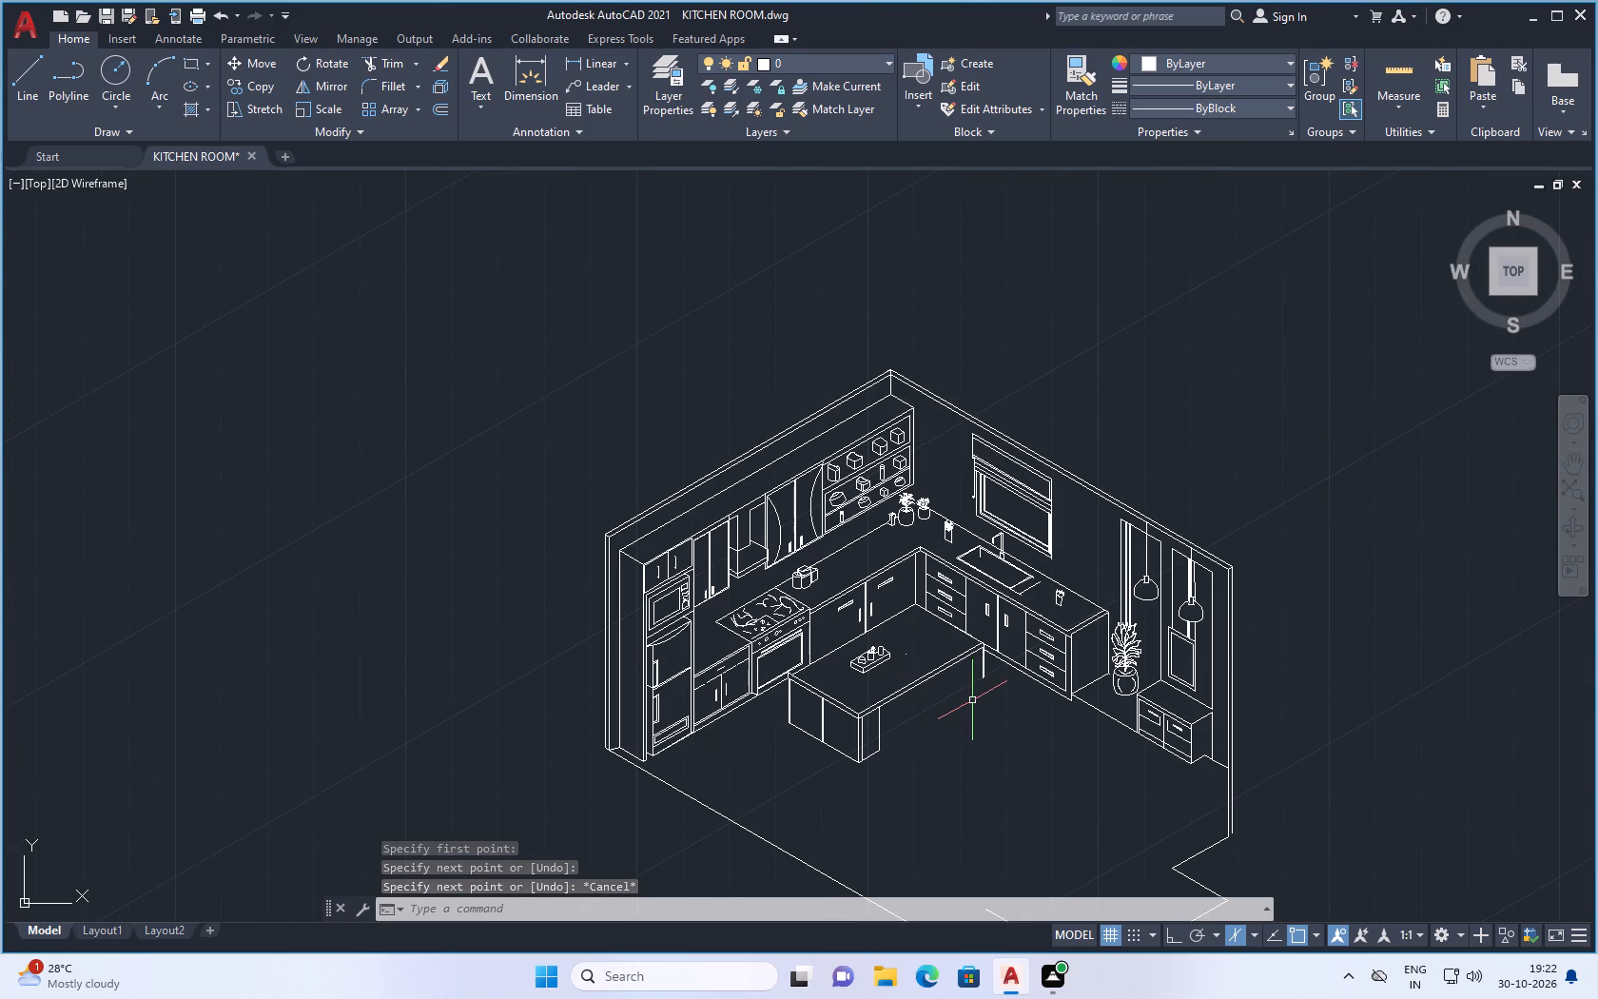
pyautogui.scroll(2, 970, 689)
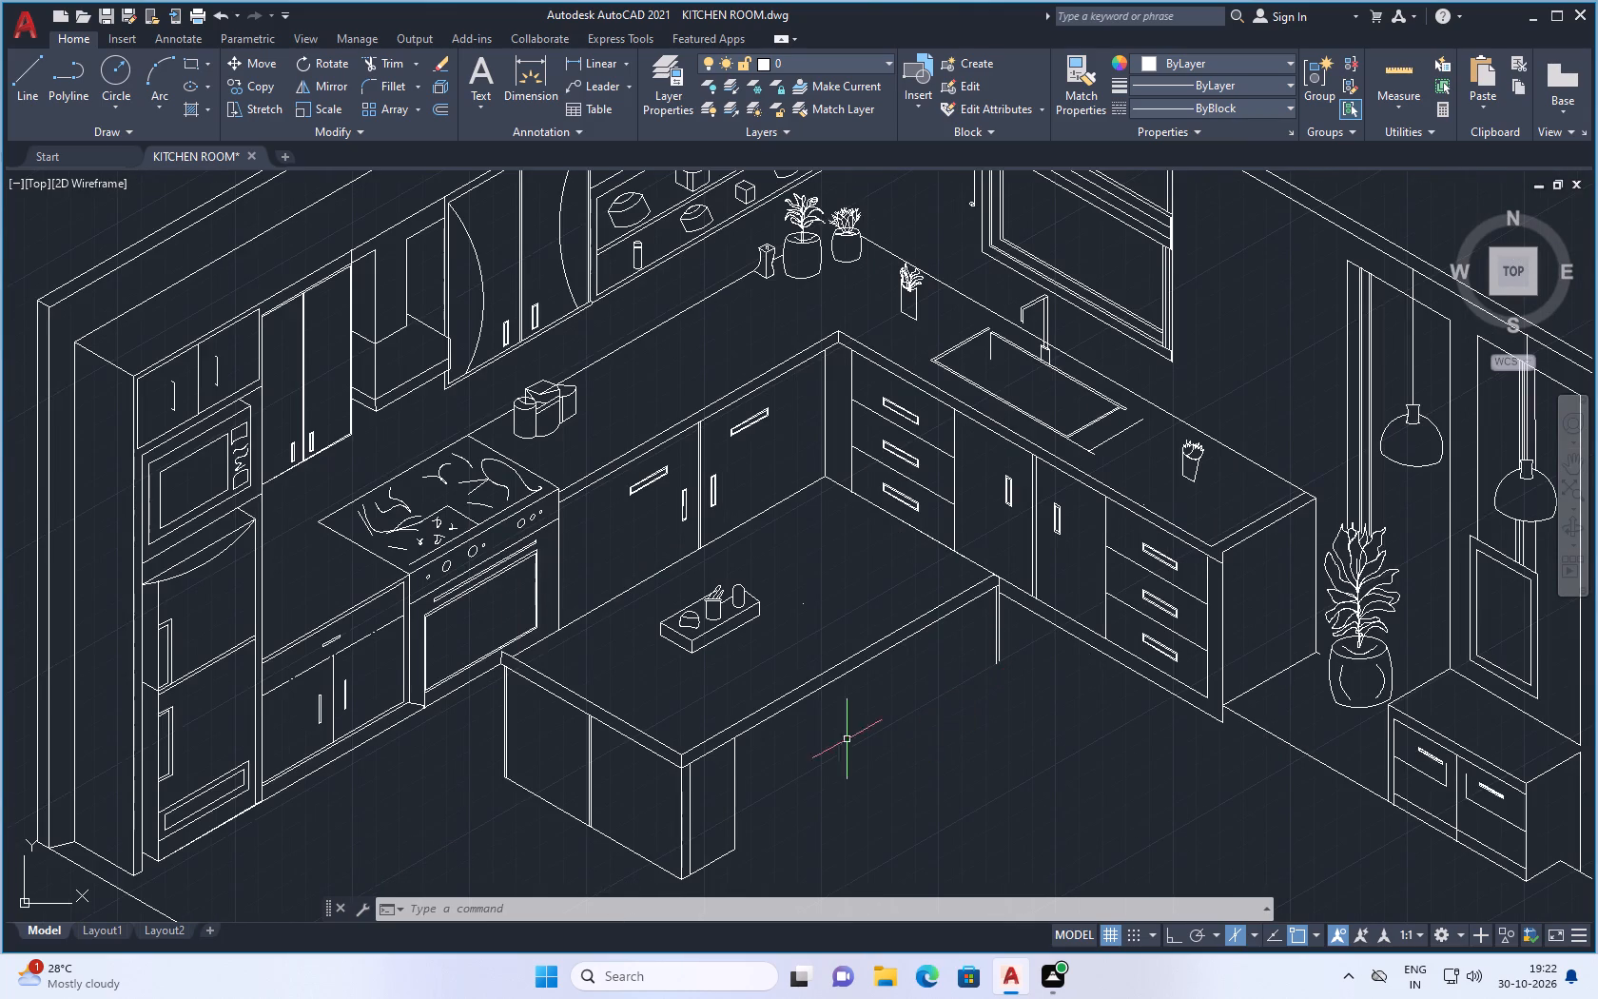
pyautogui.scroll(-1, 811, 738)
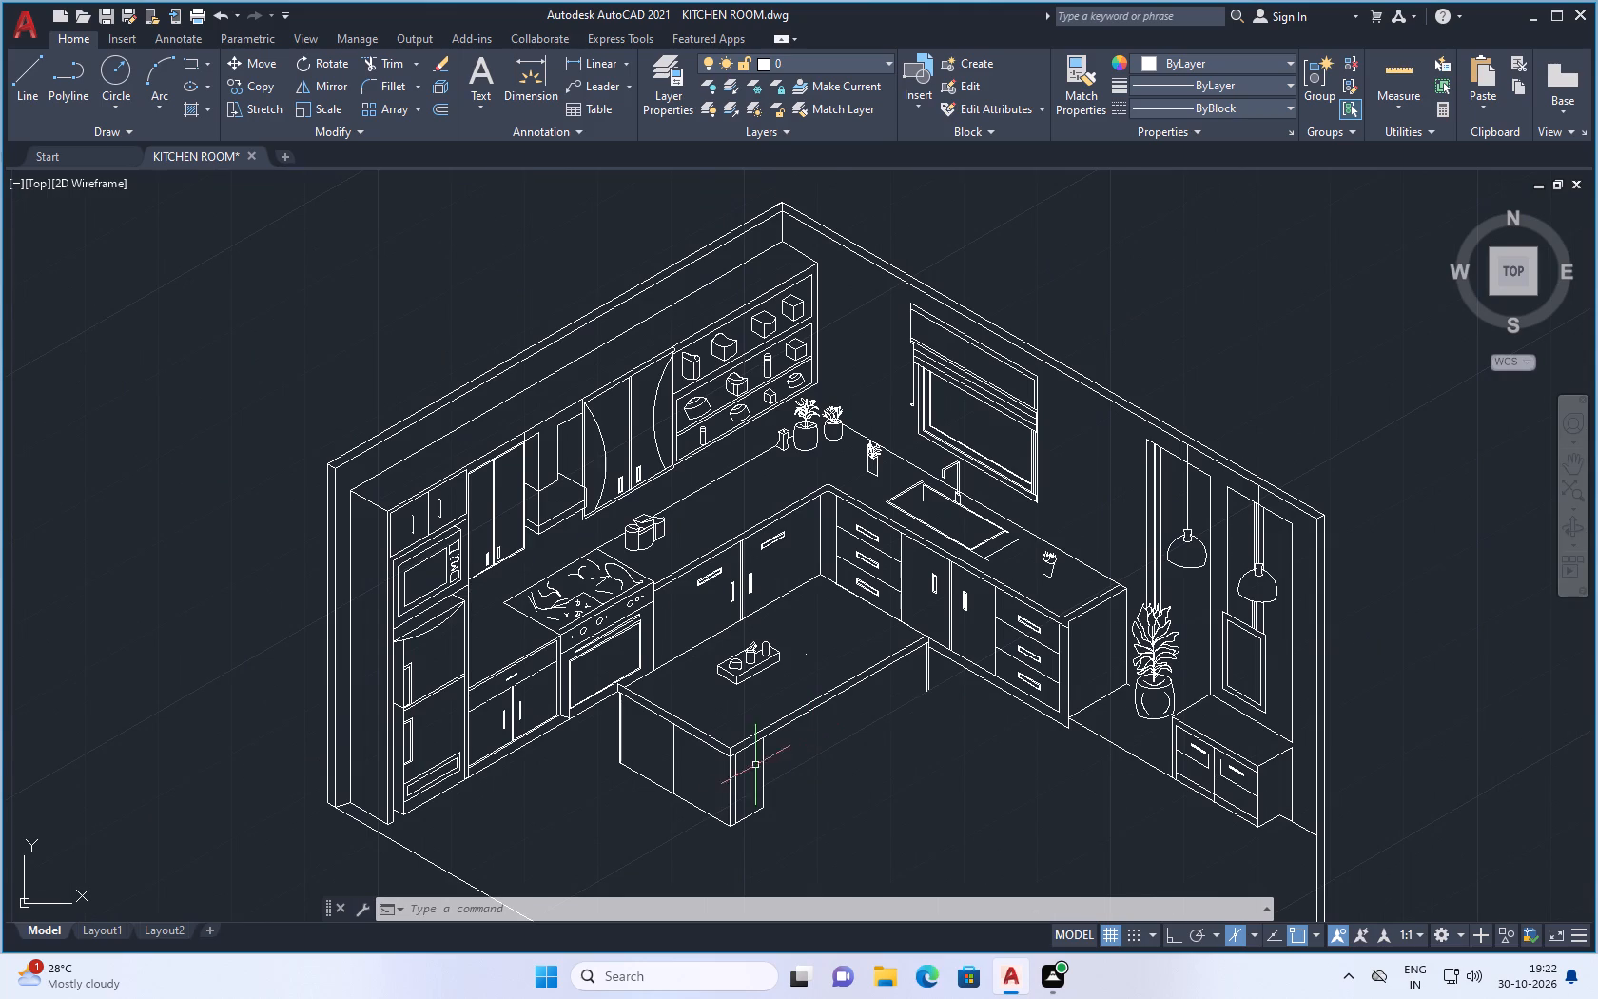
pyautogui.scroll(2, 679, 814)
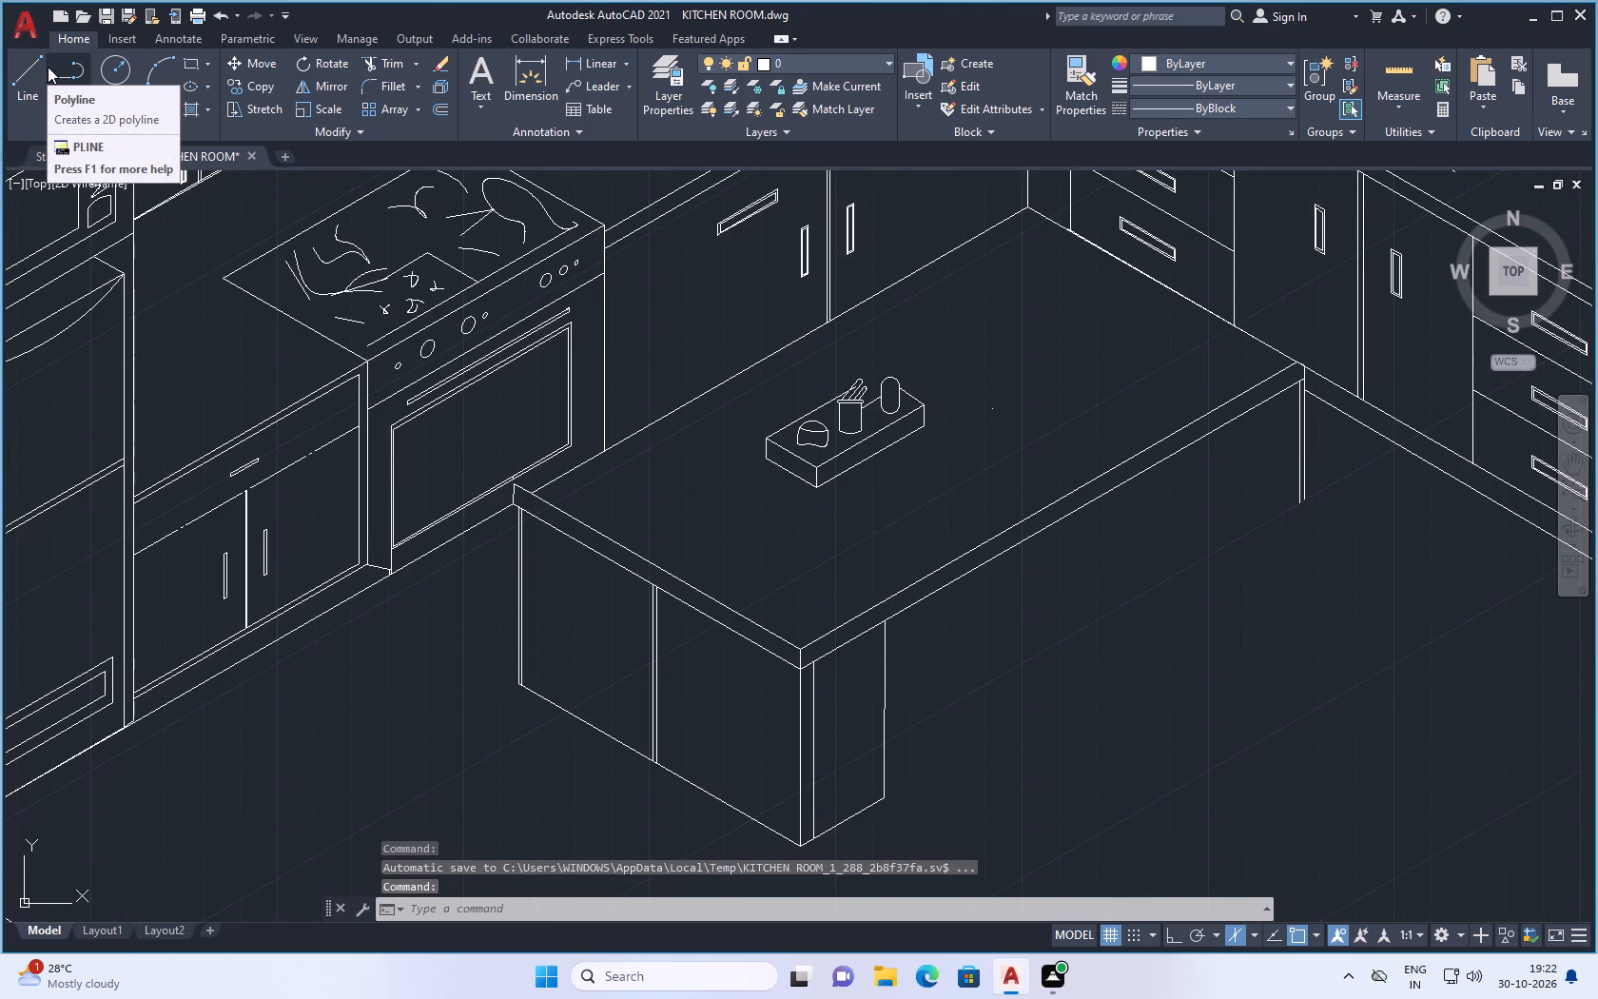
pyautogui.click(16, 69)
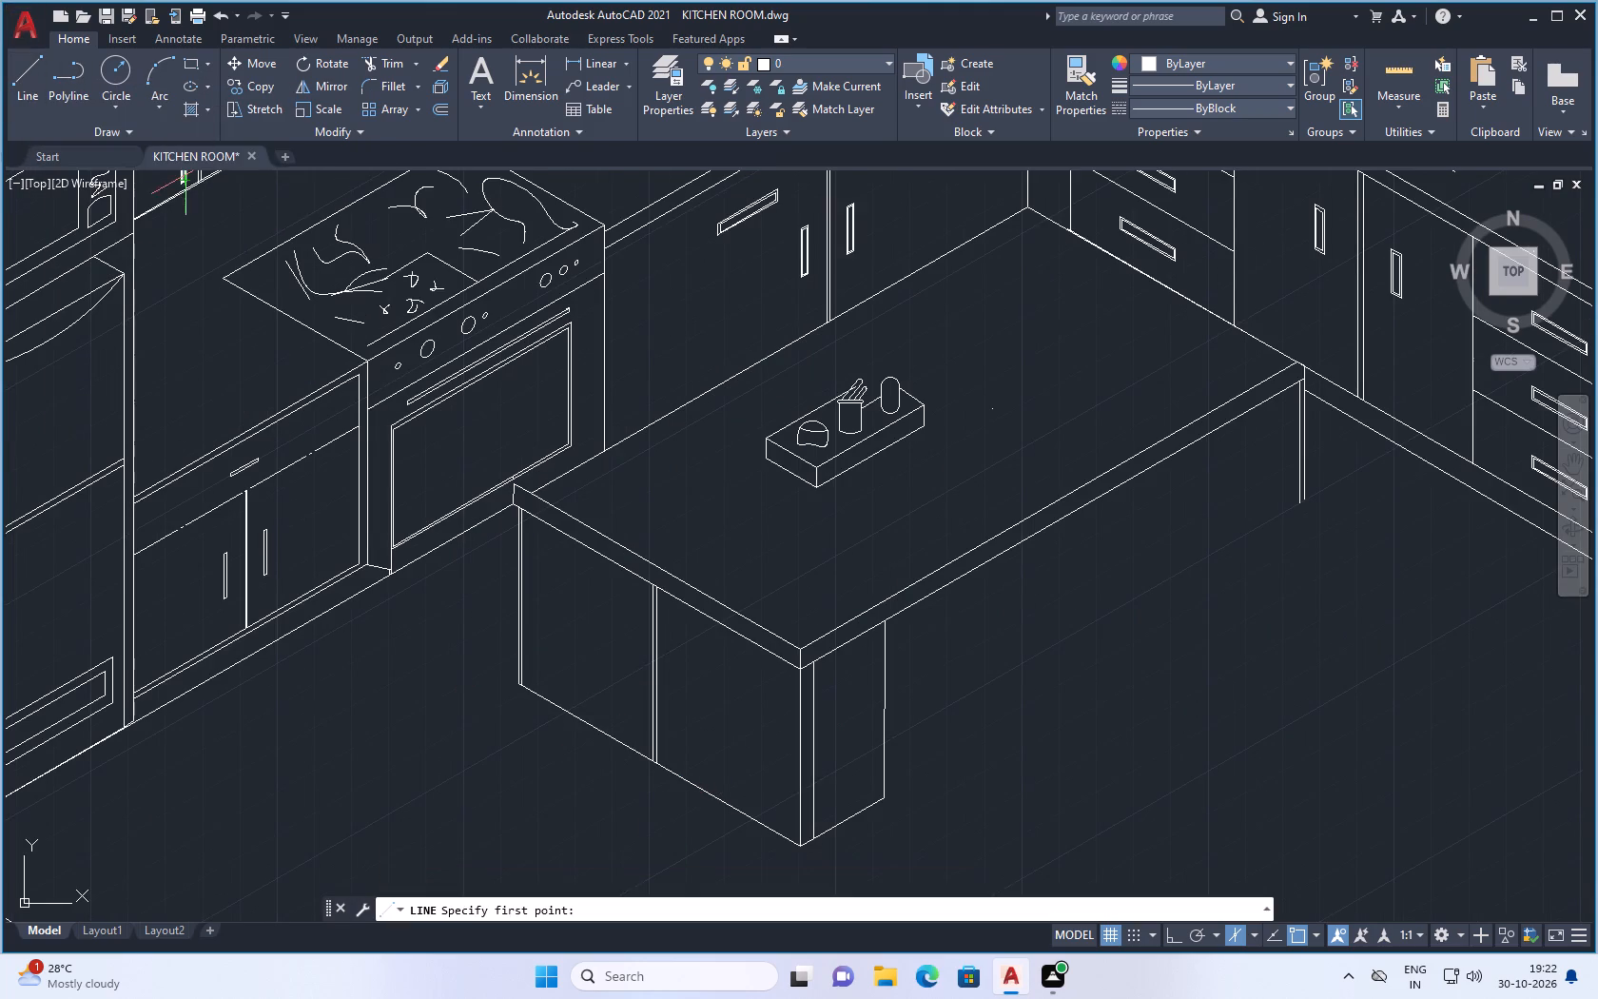
pyautogui.scroll(-1, 628, 732)
pyautogui.scroll(3, 619, 753)
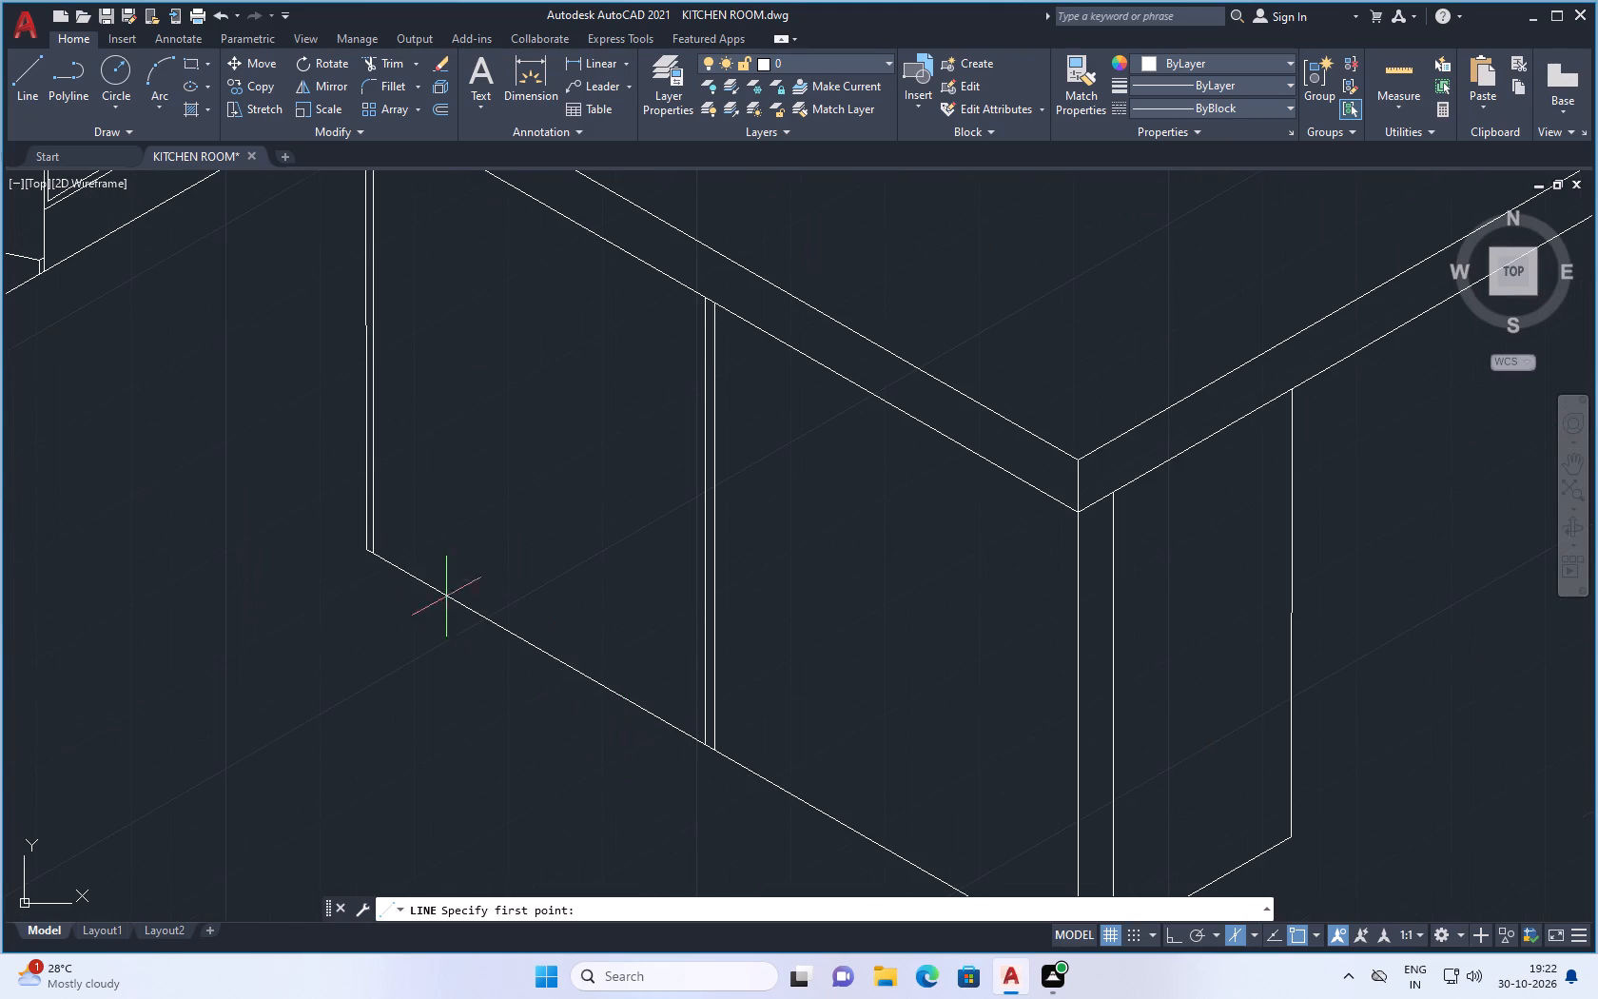
pyautogui.click(373, 535)
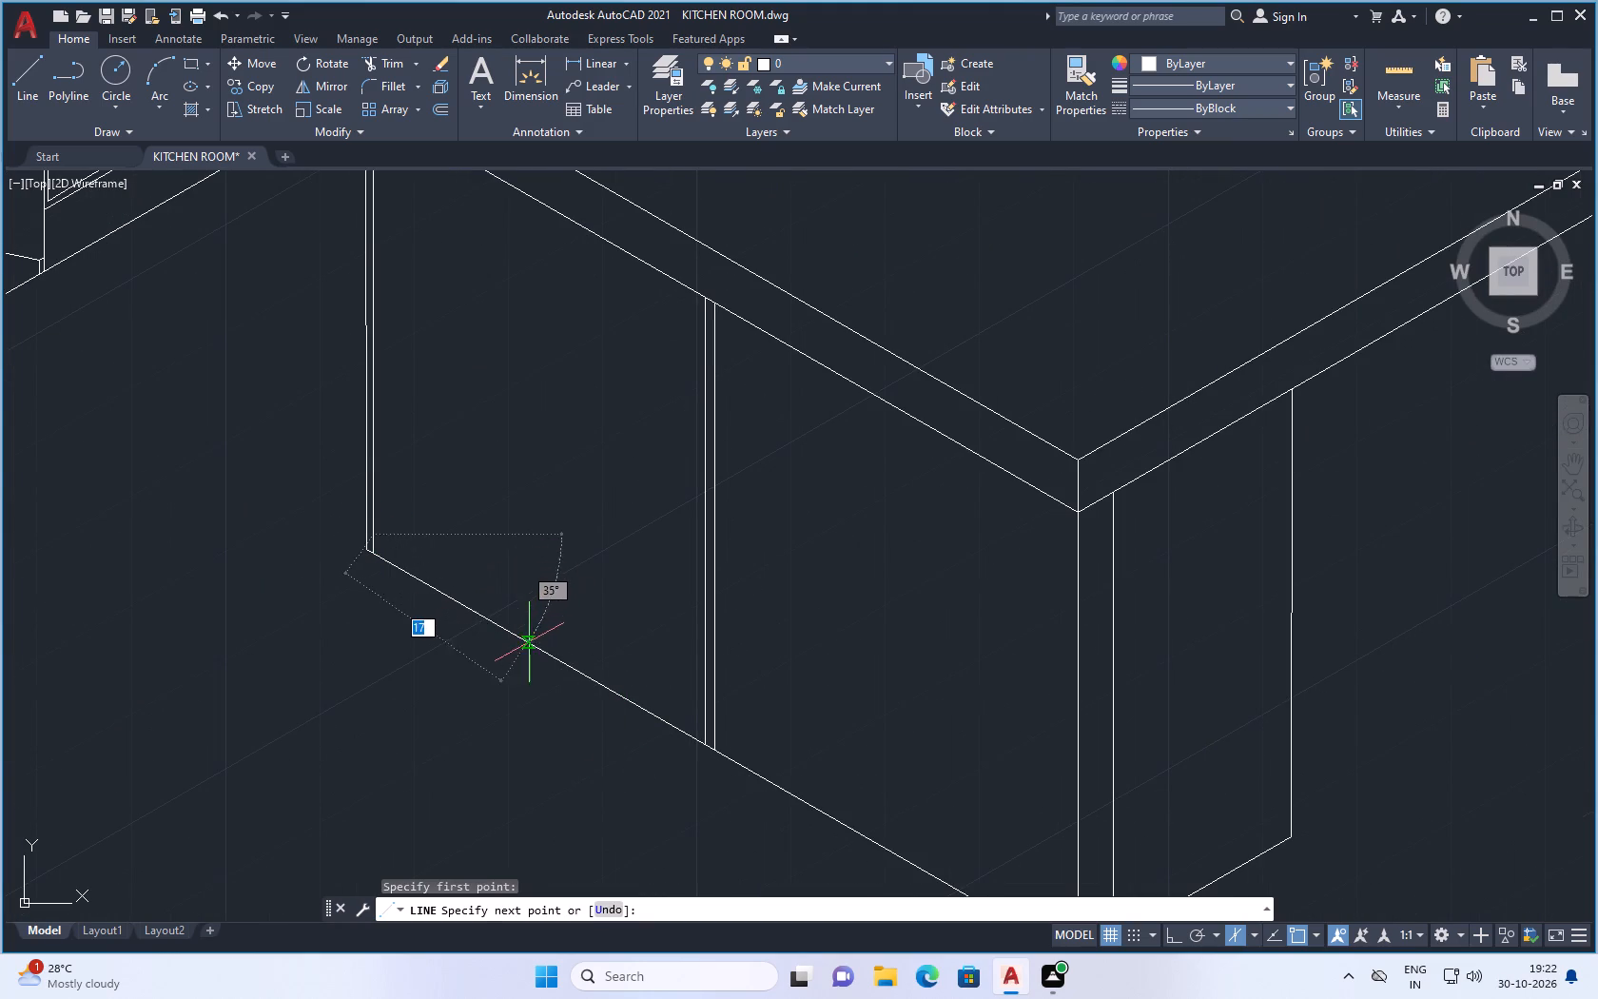
pyautogui.click(1169, 929)
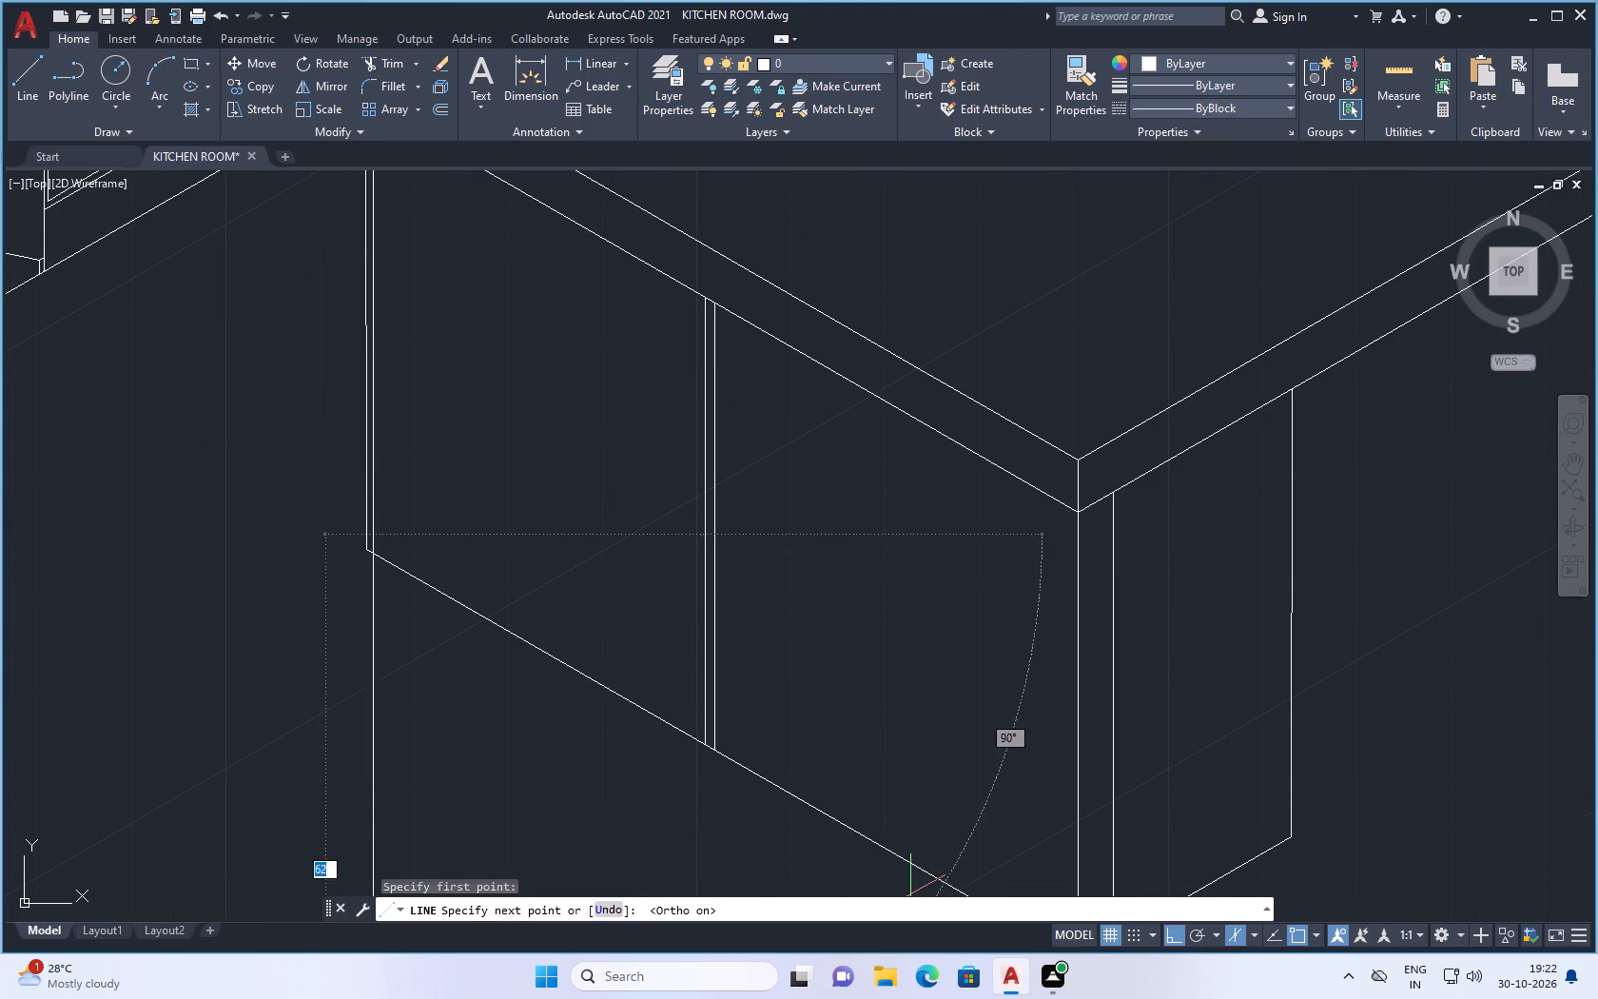
pyautogui.press('Escape')
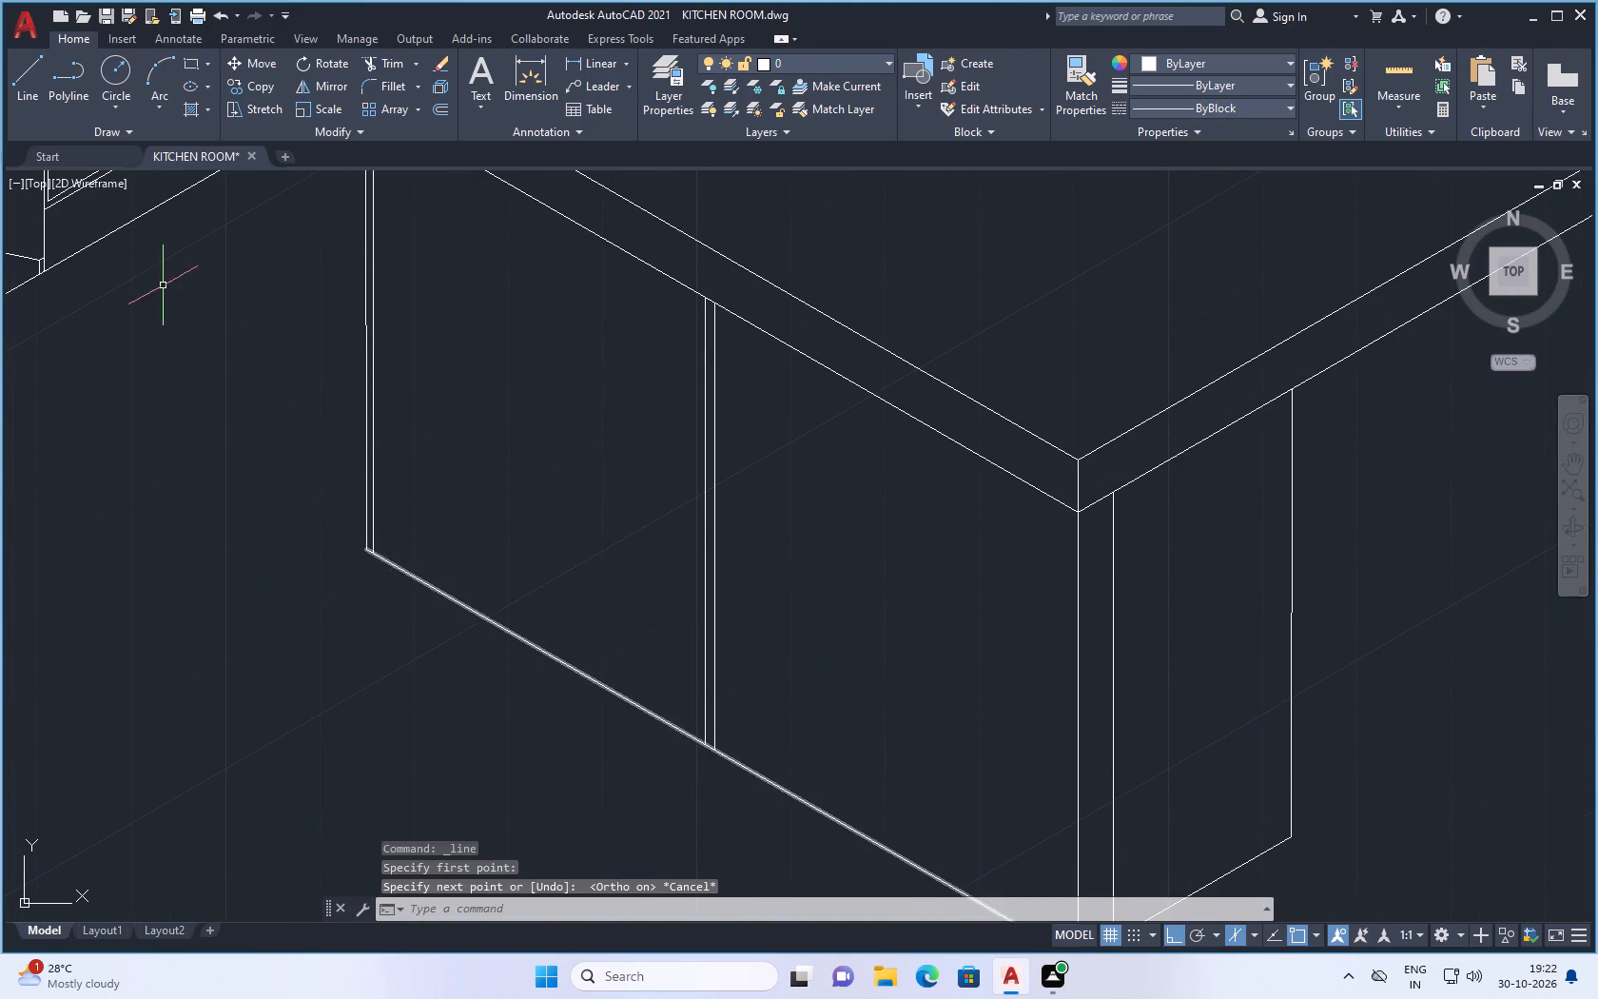
# Start a new line at the base of the island's front panel.
pyautogui.click(29, 91)
pyautogui.scroll(-1, 513, 603)
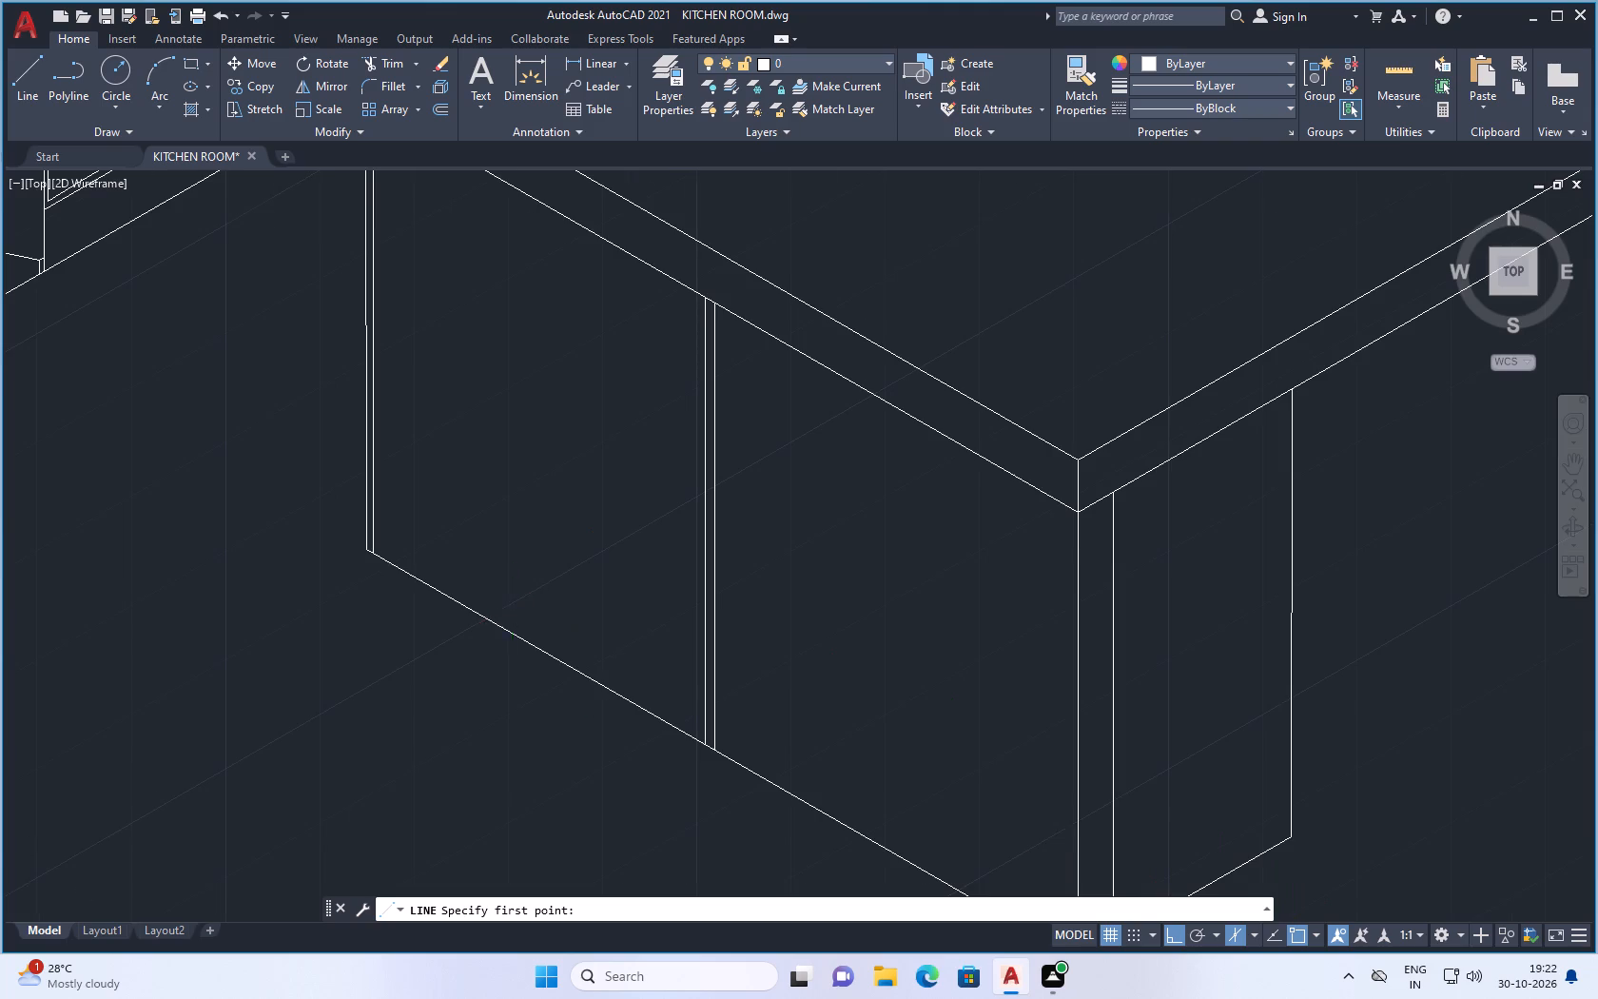
pyautogui.scroll(-1, 513, 603)
pyautogui.scroll(2, 437, 586)
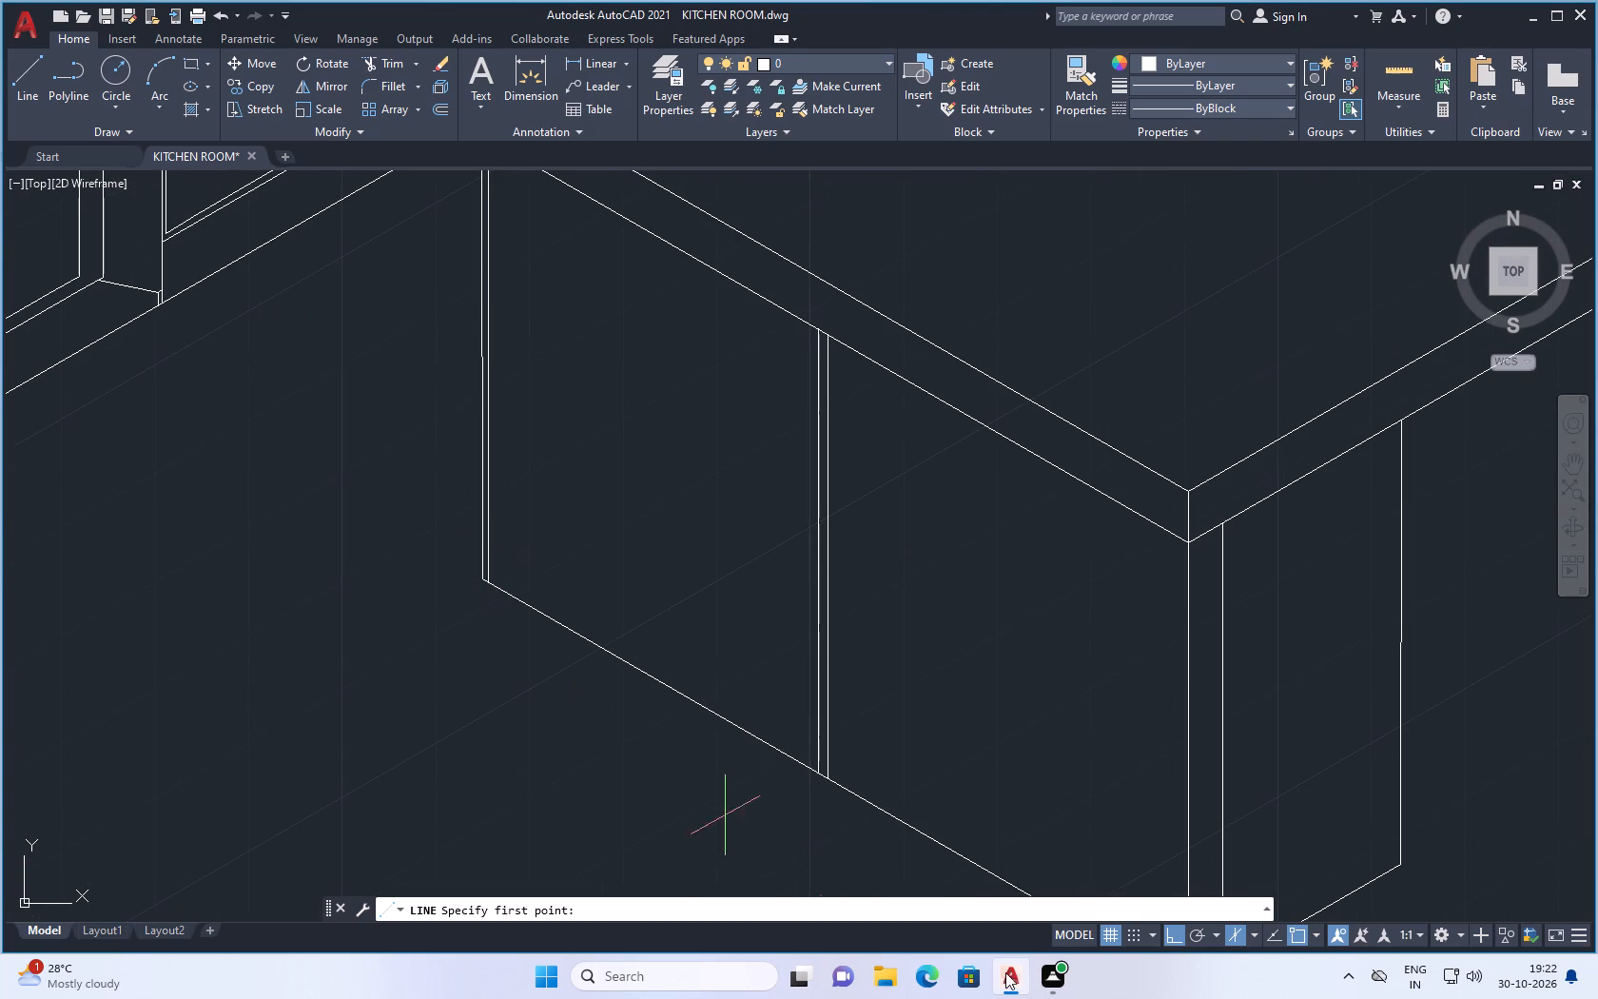
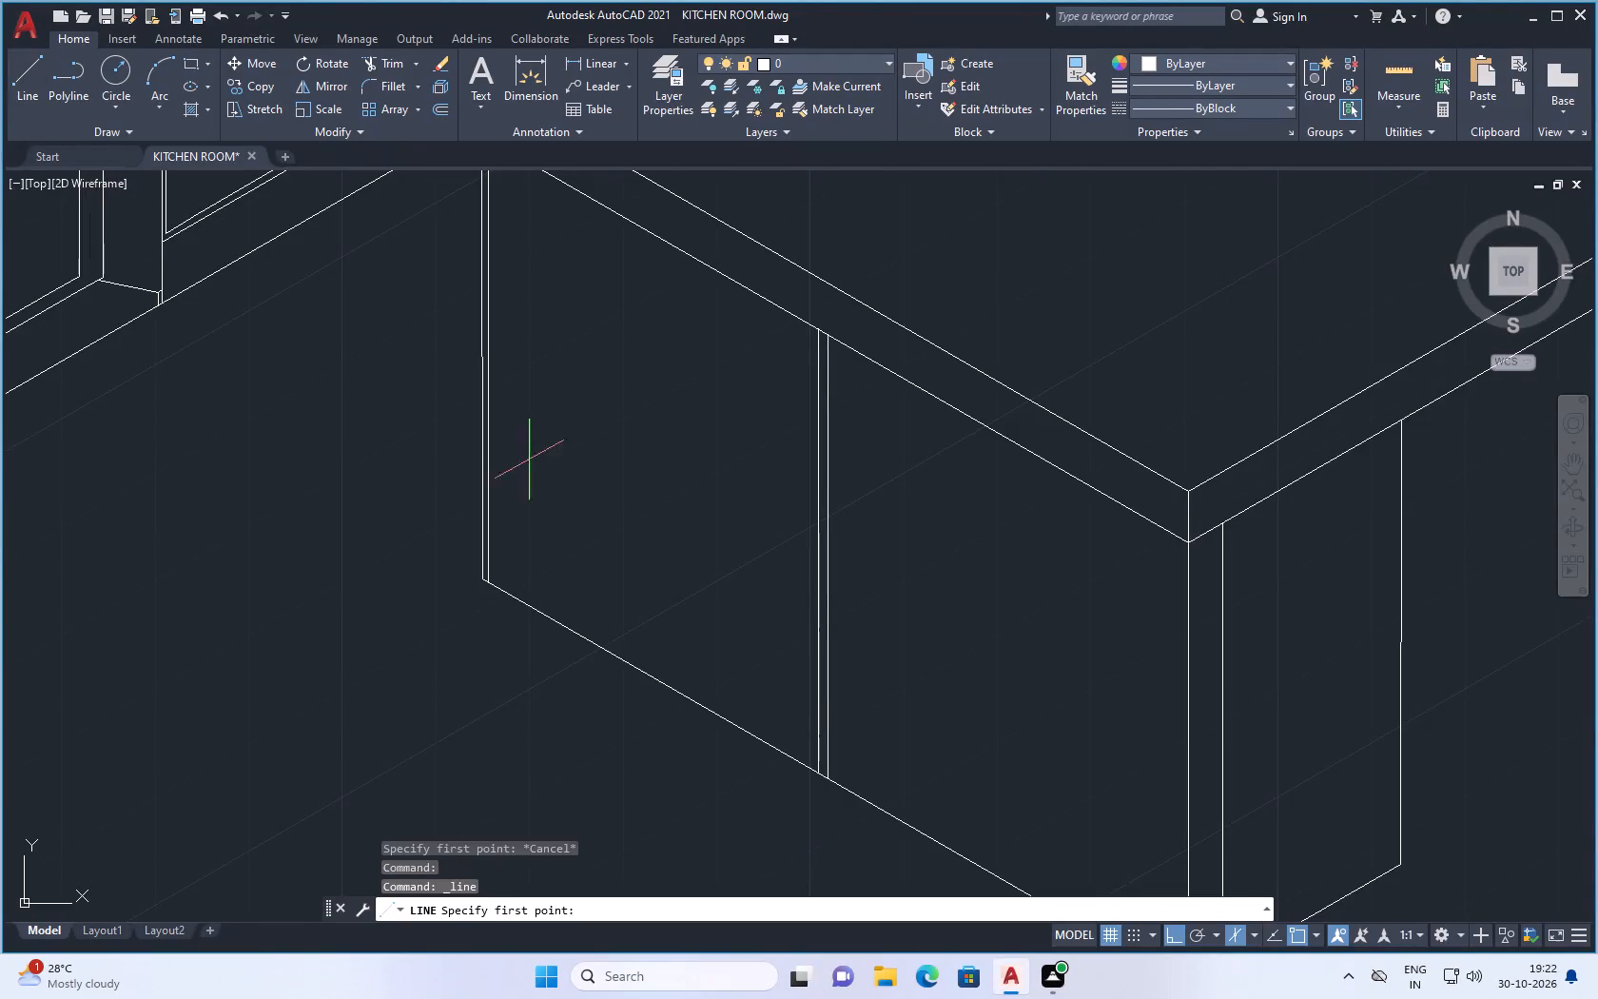
# Draw a line parallel to and just above the island front panel's bottom edge, using Isoplane Top, running slightly past the front corner.
pyautogui.scroll(2, 552, 595)
pyautogui.moveTo(394, 529); pyautogui.dragTo(398, 529)
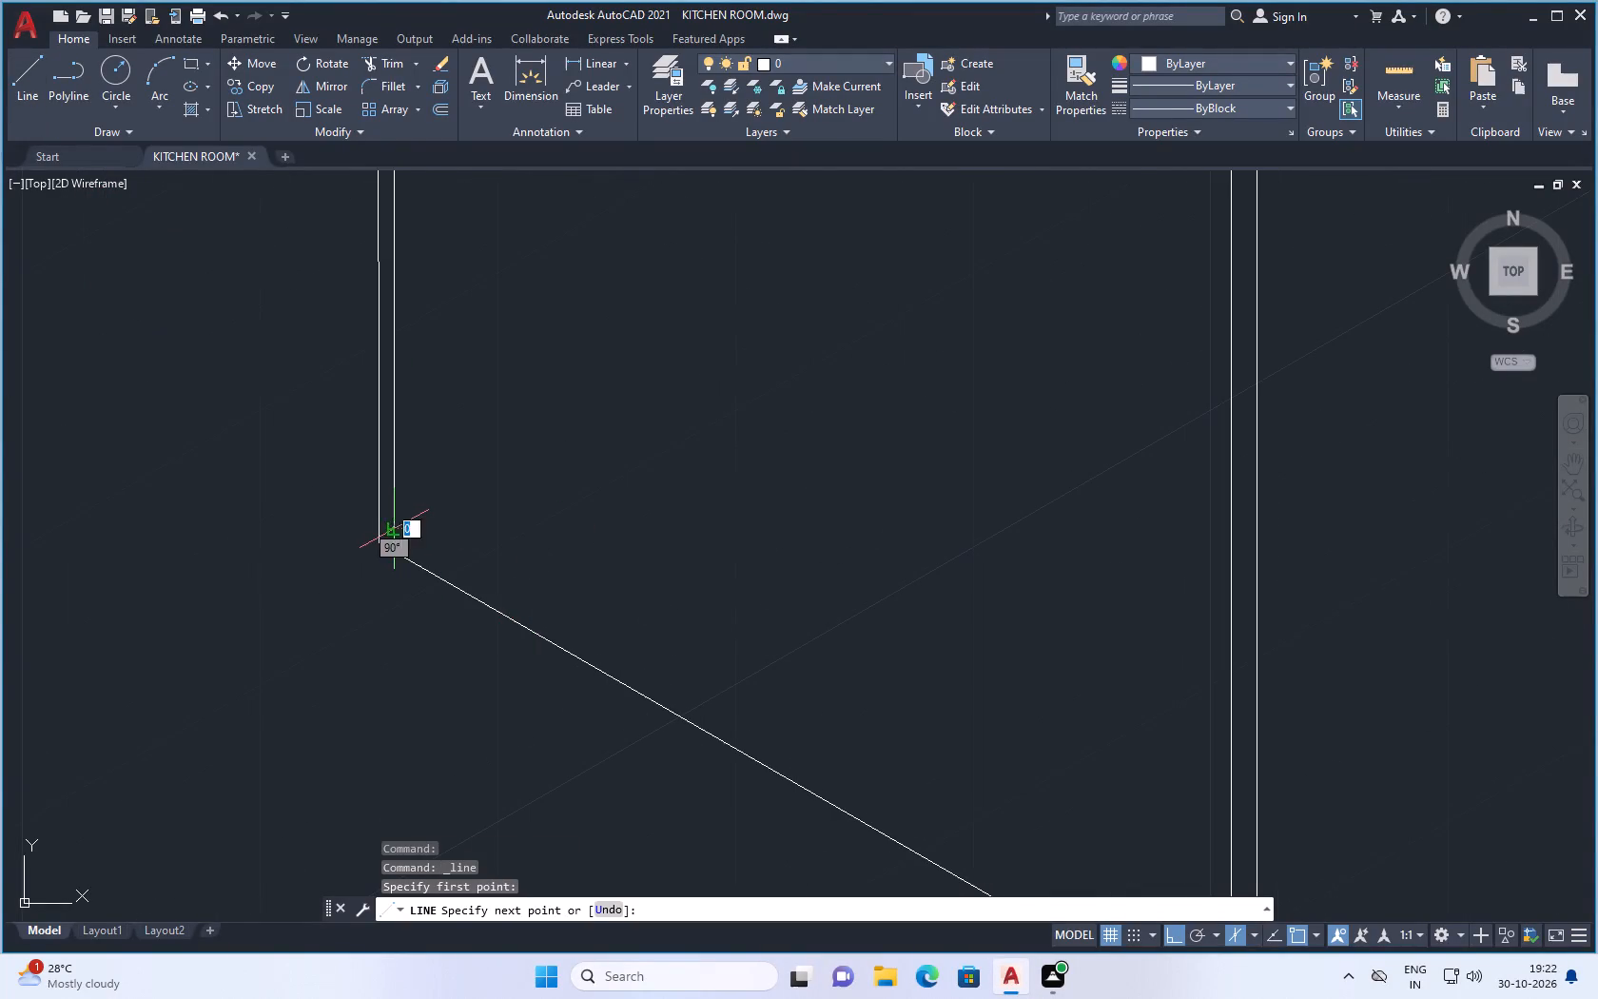
pyautogui.moveTo(398, 529); pyautogui.dragTo(403, 534)
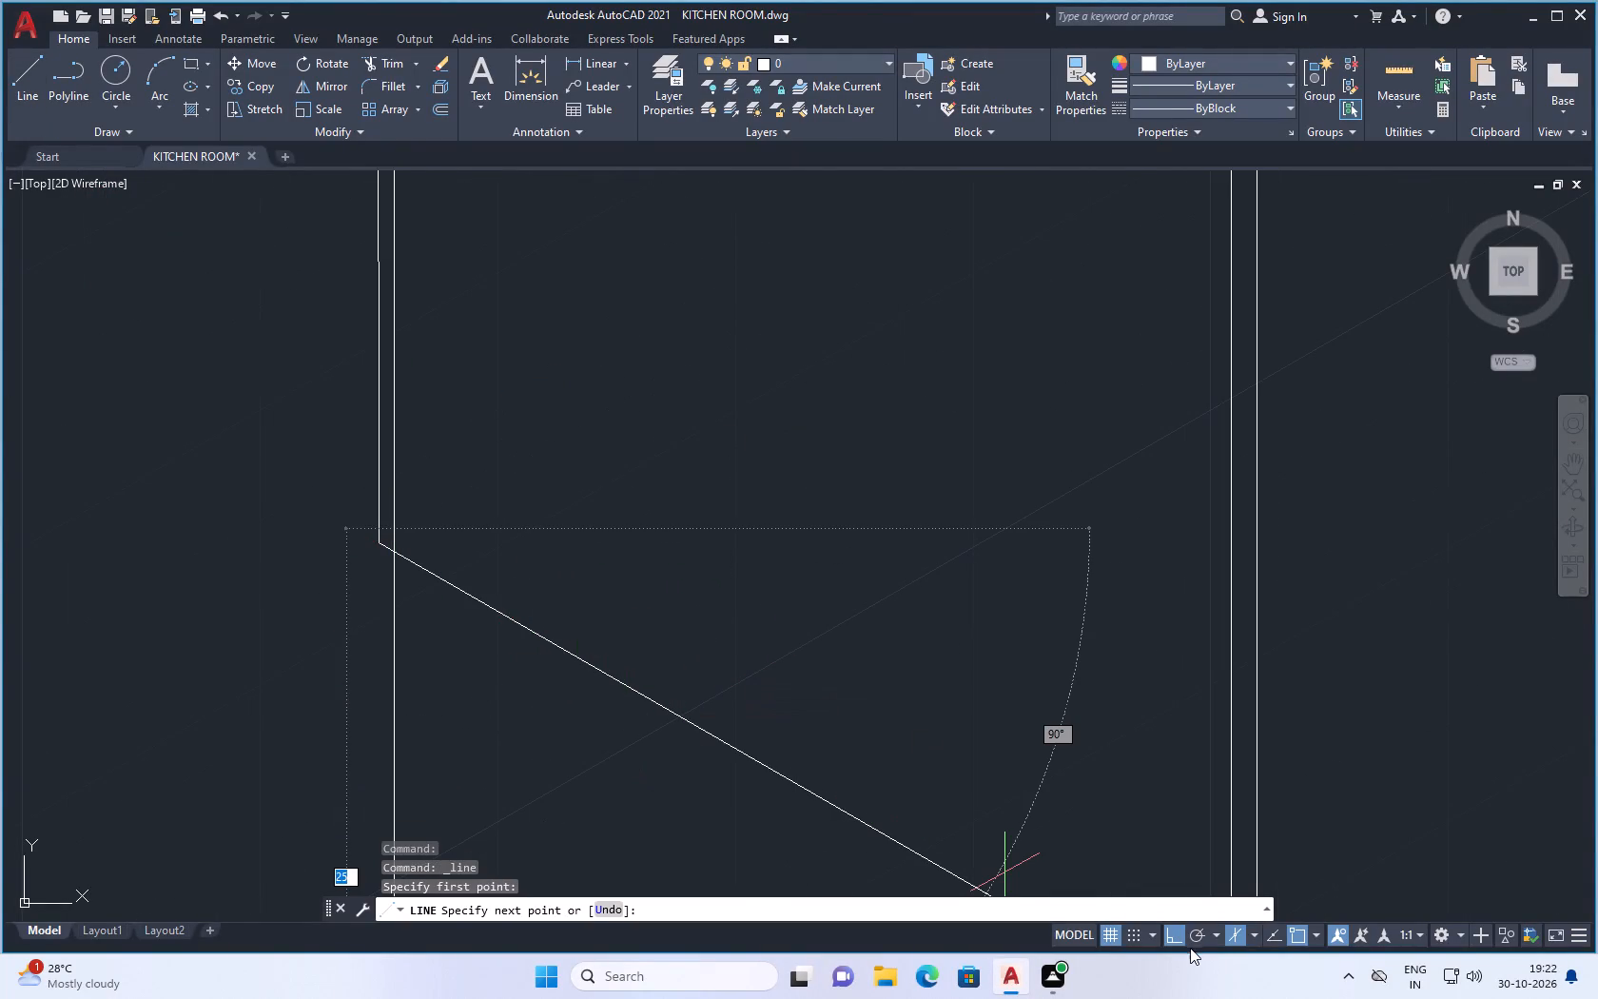
pyautogui.click(1256, 935)
pyautogui.click(1278, 871)
pyautogui.scroll(-2, 710, 673)
pyautogui.scroll(-2, 968, 757)
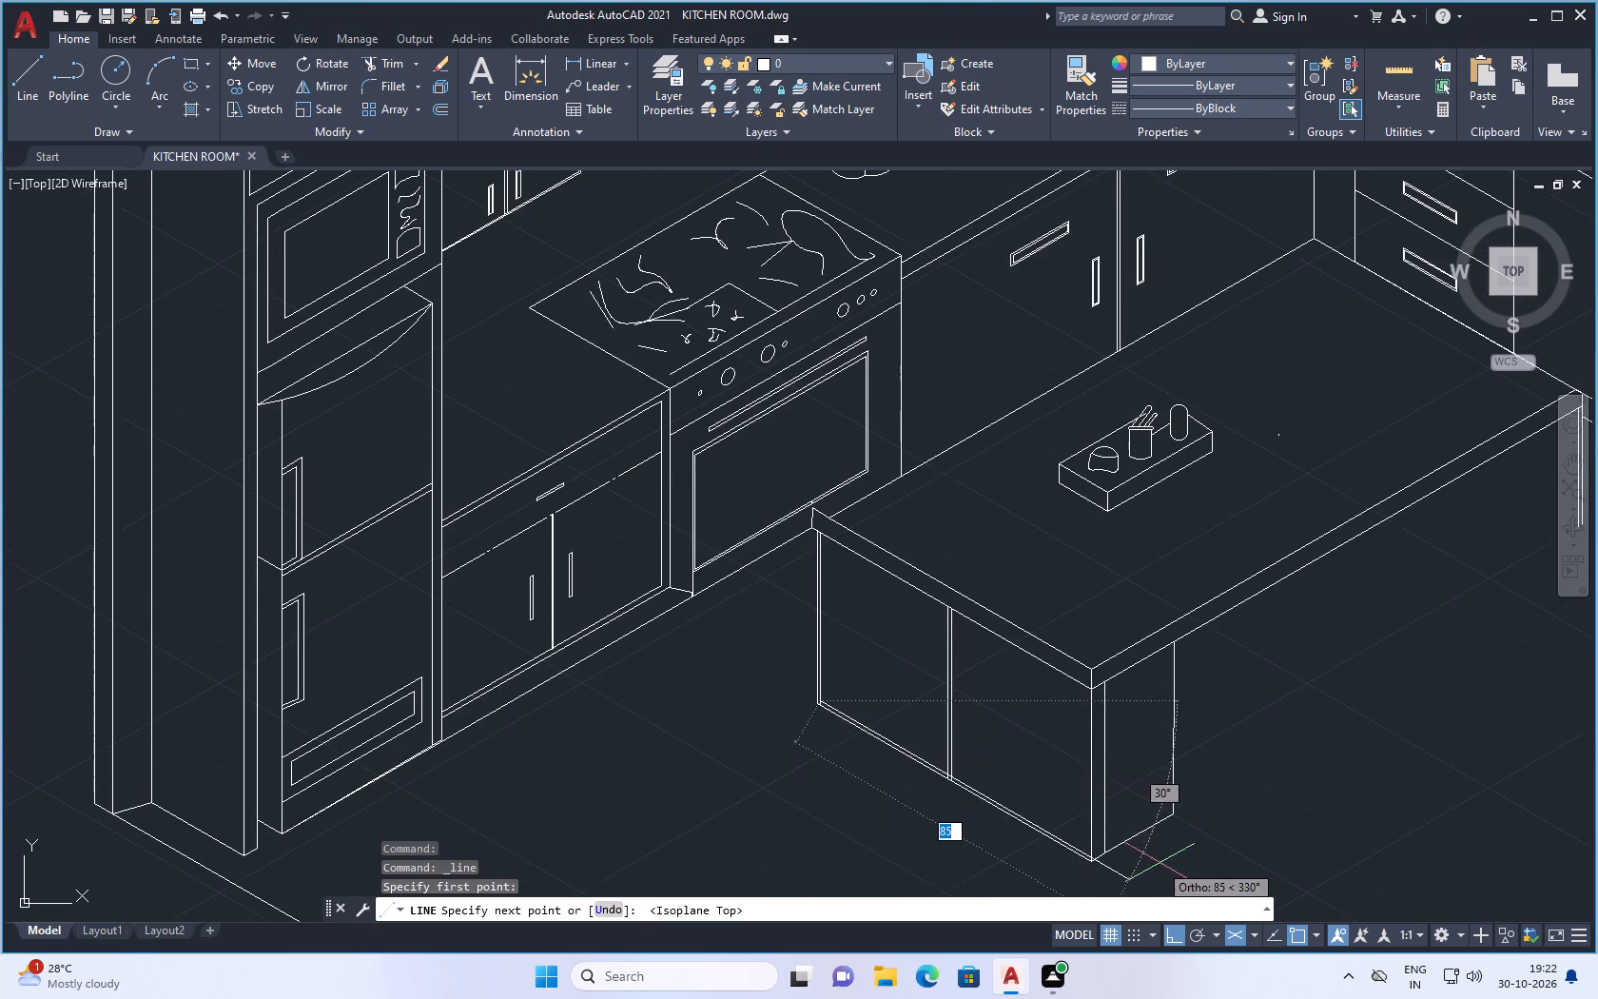
pyautogui.scroll(2, 1109, 864)
pyautogui.click(1077, 867)
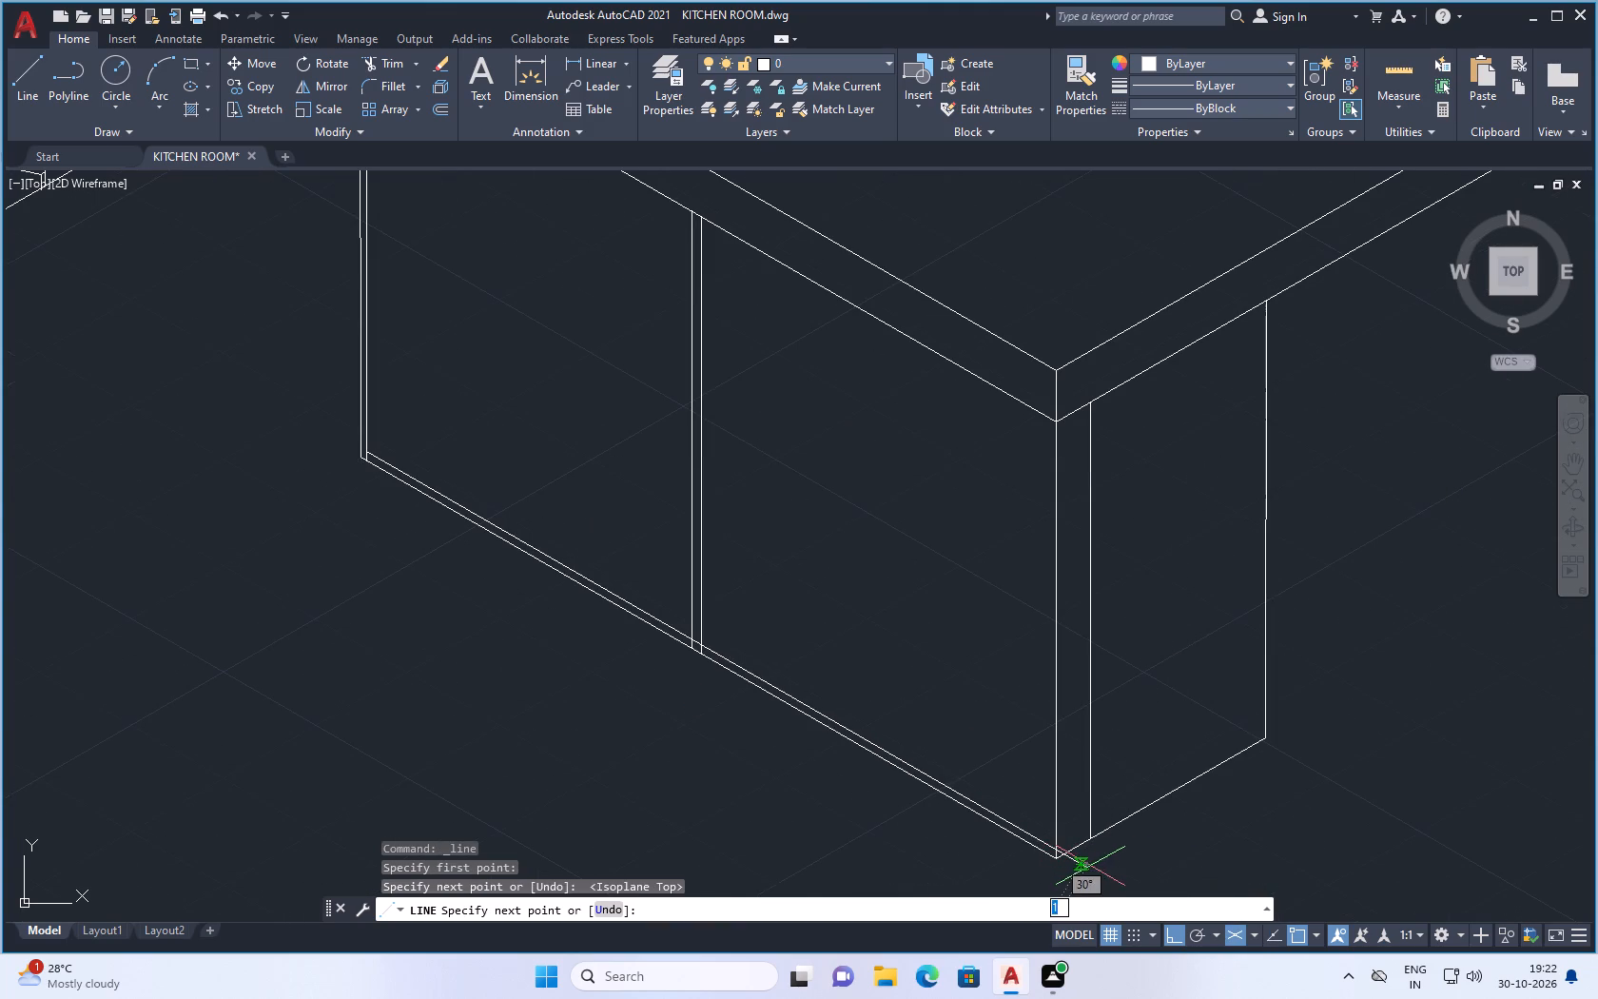
pyautogui.press('Escape')
# Trim the new base line's overhang beyond the island's front corner edge.
pyautogui.write('tr')
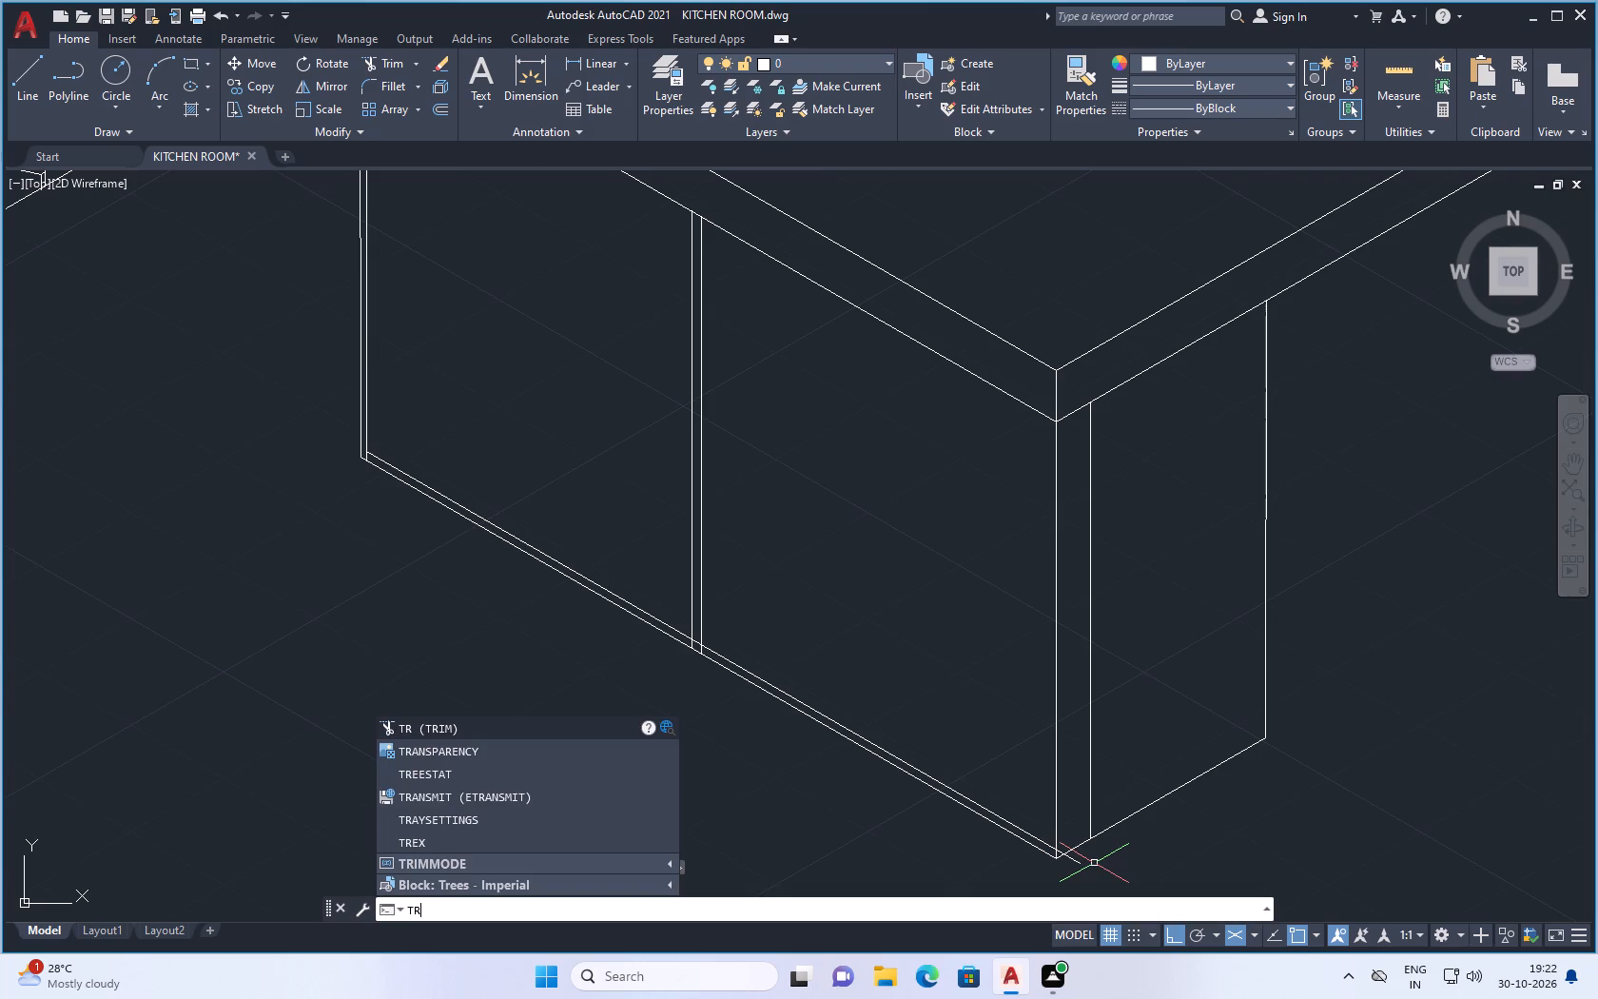
pyautogui.click(471, 729)
pyautogui.scroll(1, 987, 829)
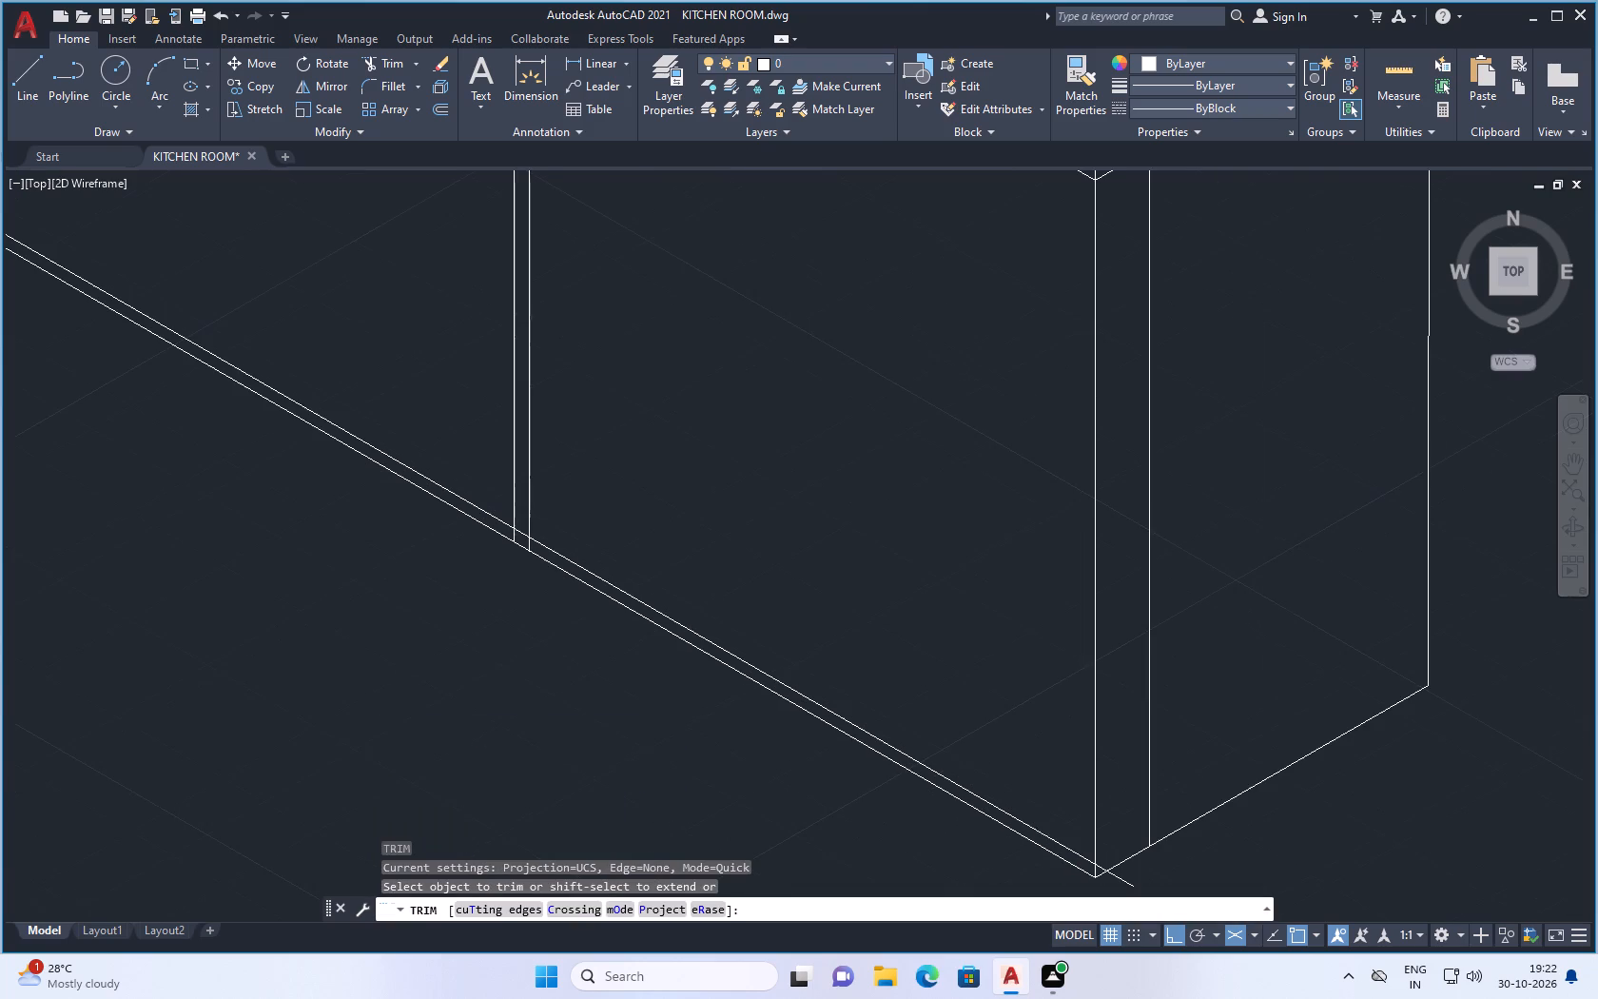
pyautogui.click(1116, 883)
pyautogui.click(1120, 880)
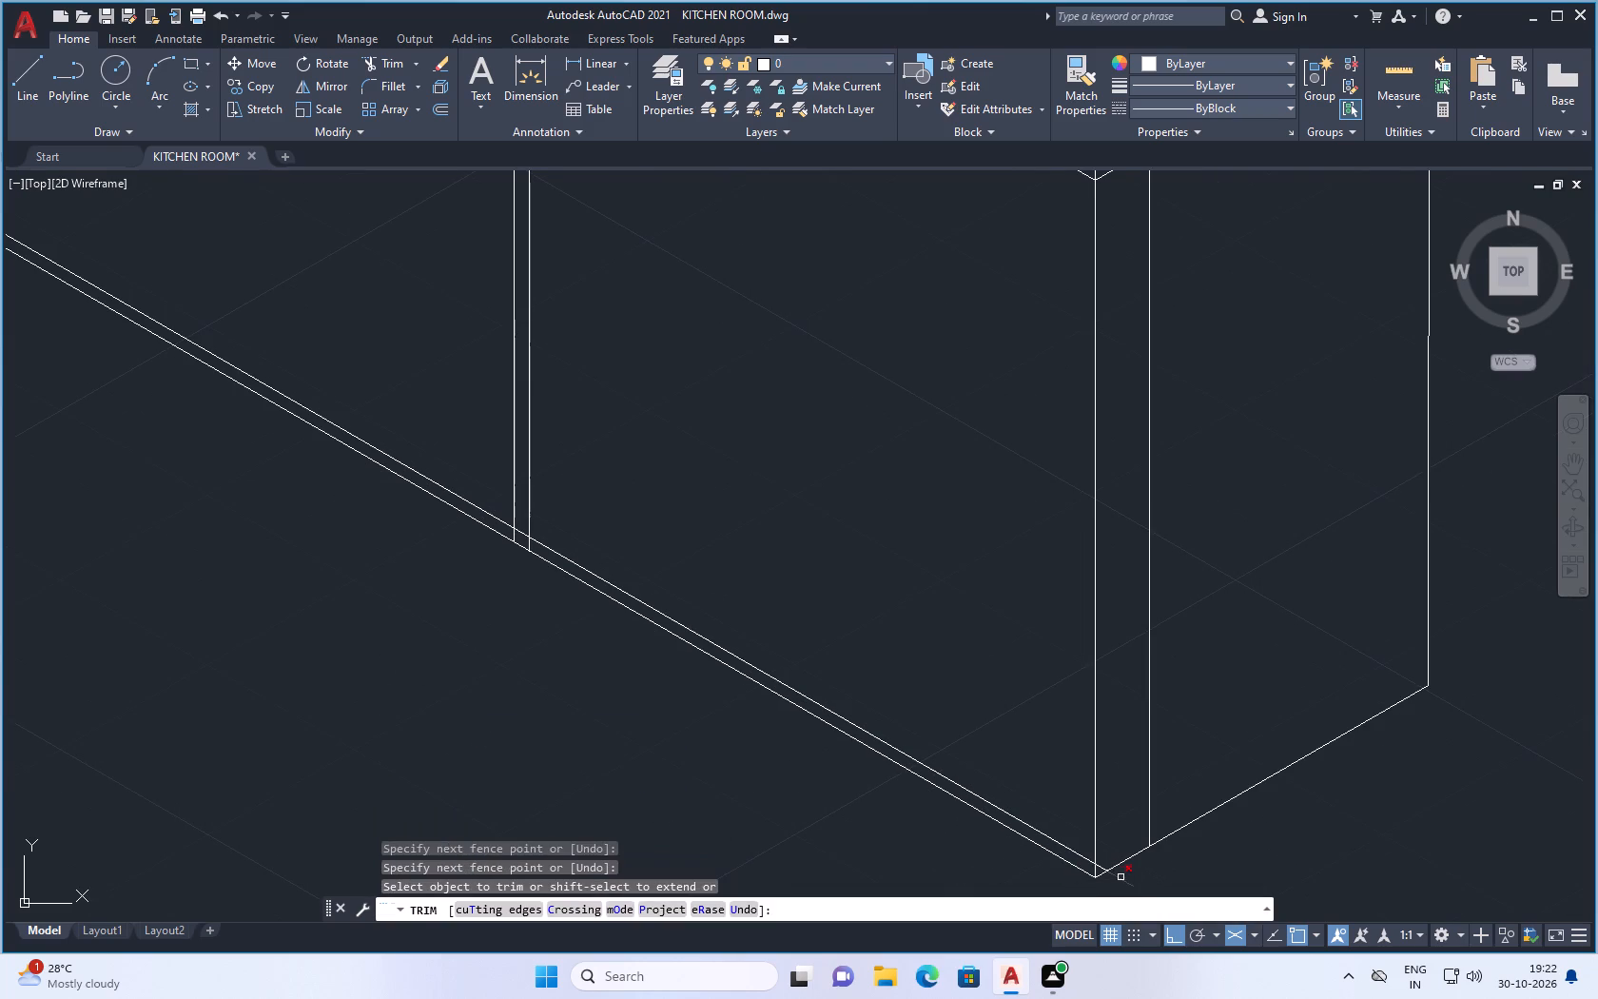
pyautogui.click(1120, 878)
pyautogui.scroll(3, 1101, 871)
pyautogui.click(1090, 858)
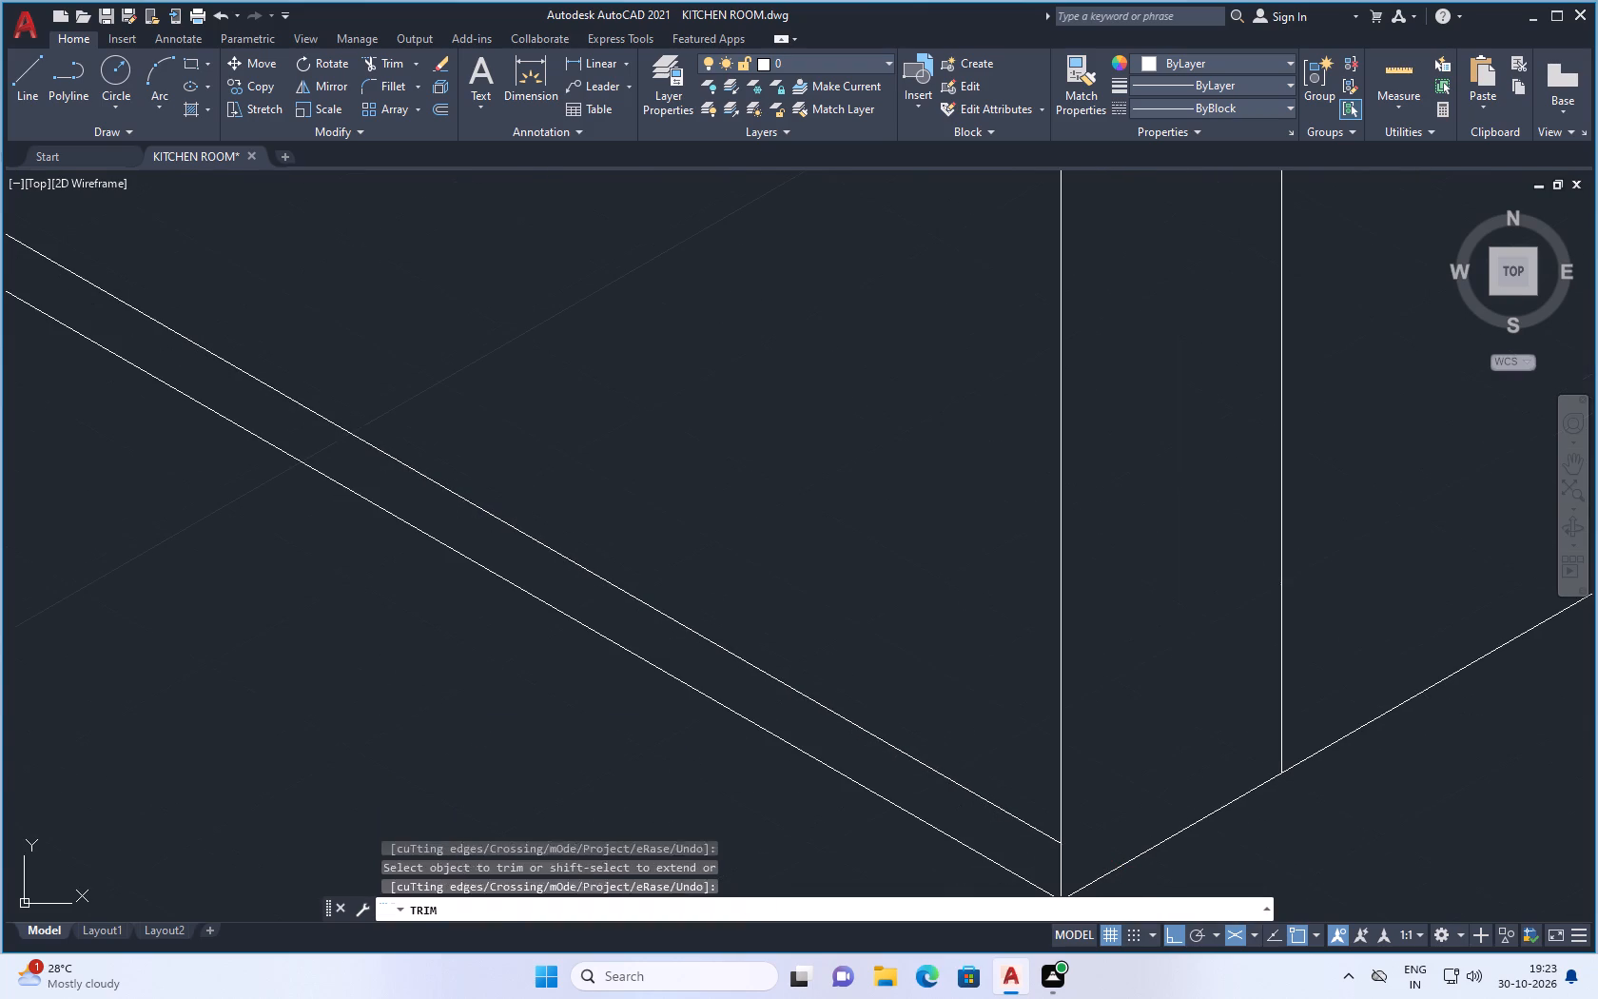
# Trim the piece of the base line lying between the two vertical divider lines in the middle of the front panel.
pyautogui.scroll(-6, 1078, 827)
pyautogui.scroll(2, 894, 743)
pyautogui.scroll(2, 1014, 746)
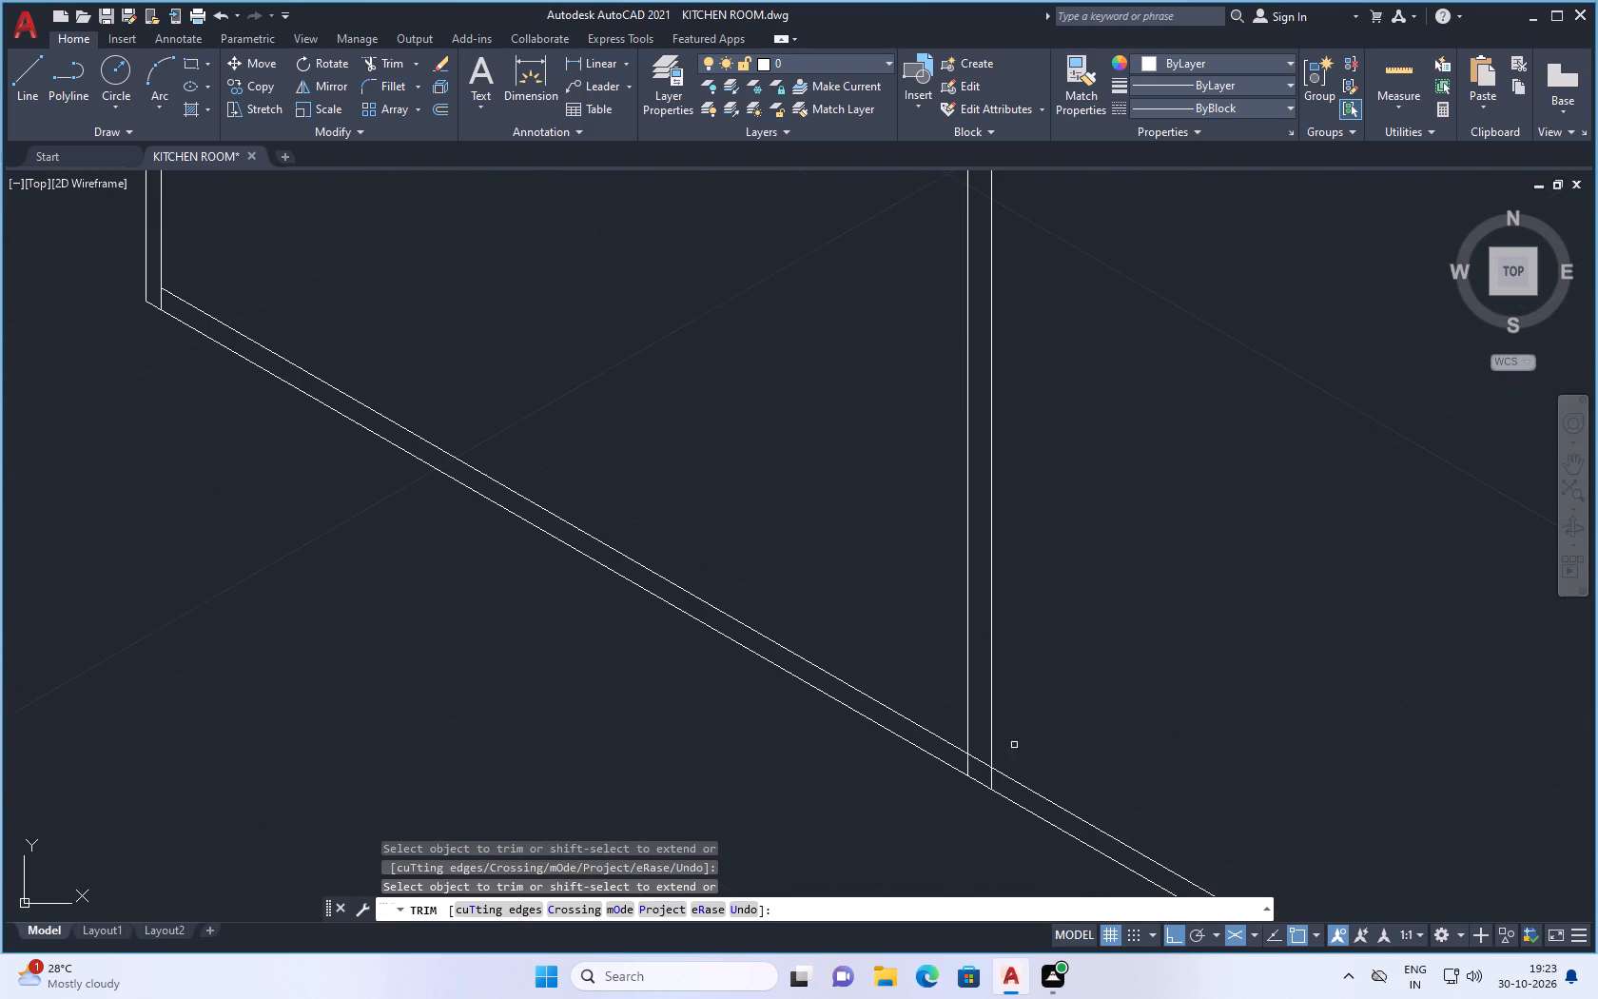
pyautogui.click(979, 760)
pyautogui.scroll(-4, 973, 765)
pyautogui.scroll(5, 846, 696)
pyautogui.scroll(-4, 822, 639)
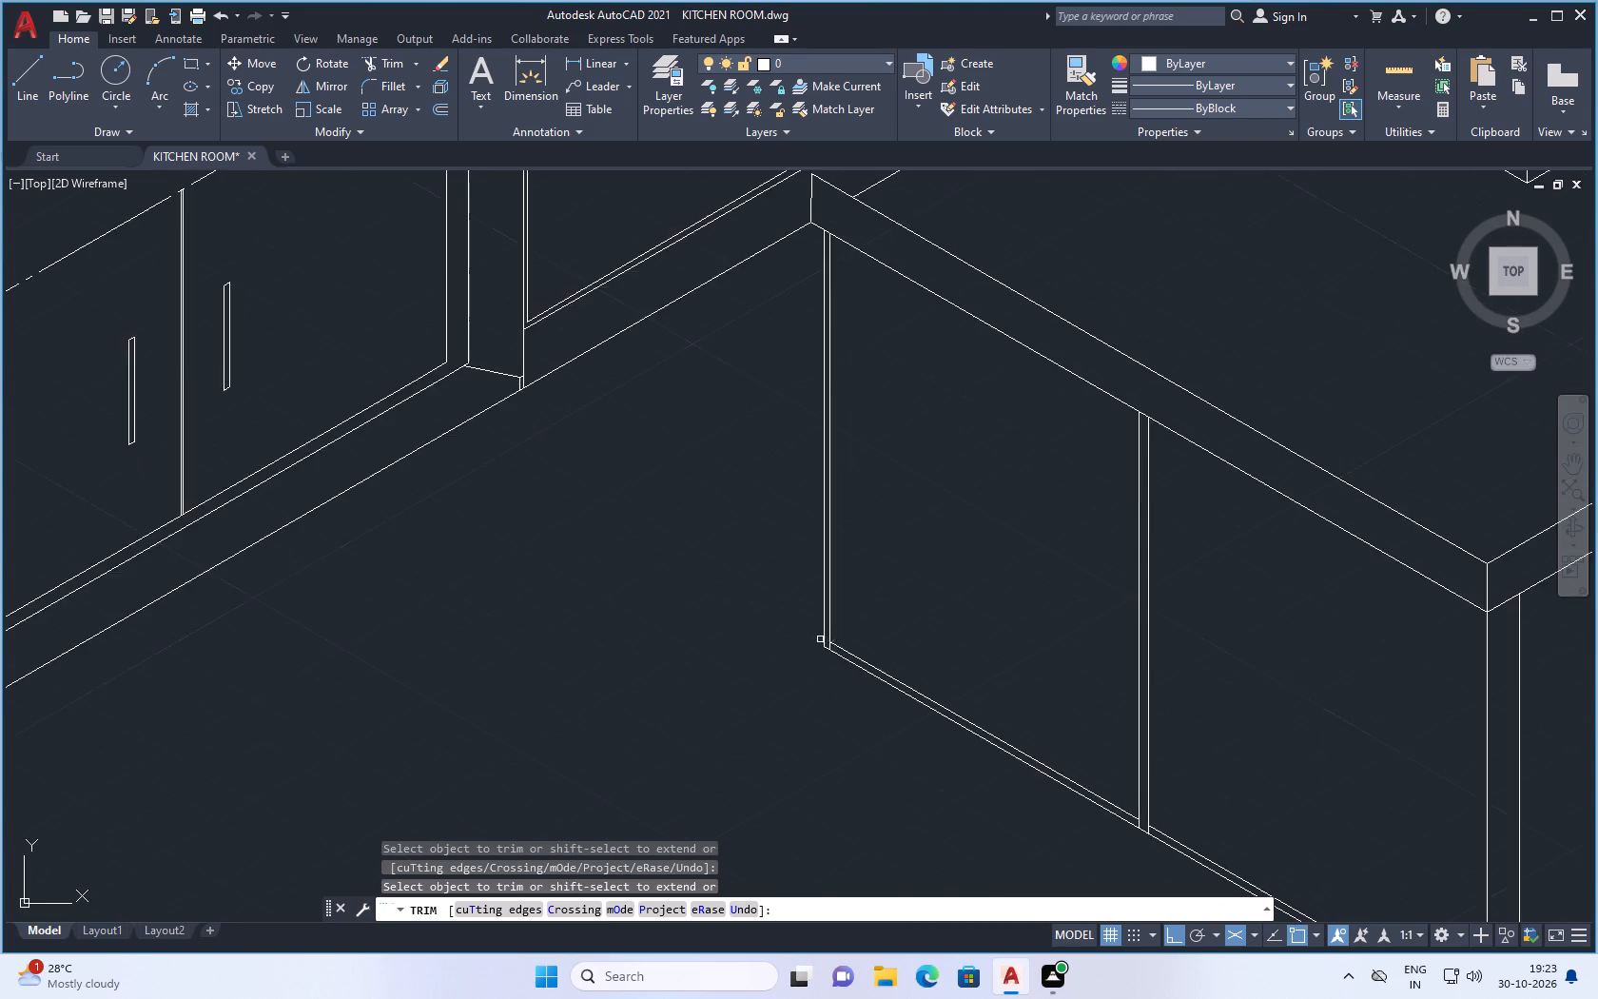
pyautogui.scroll(-3, 835, 638)
pyautogui.scroll(3, 1005, 717)
pyautogui.scroll(2, 955, 784)
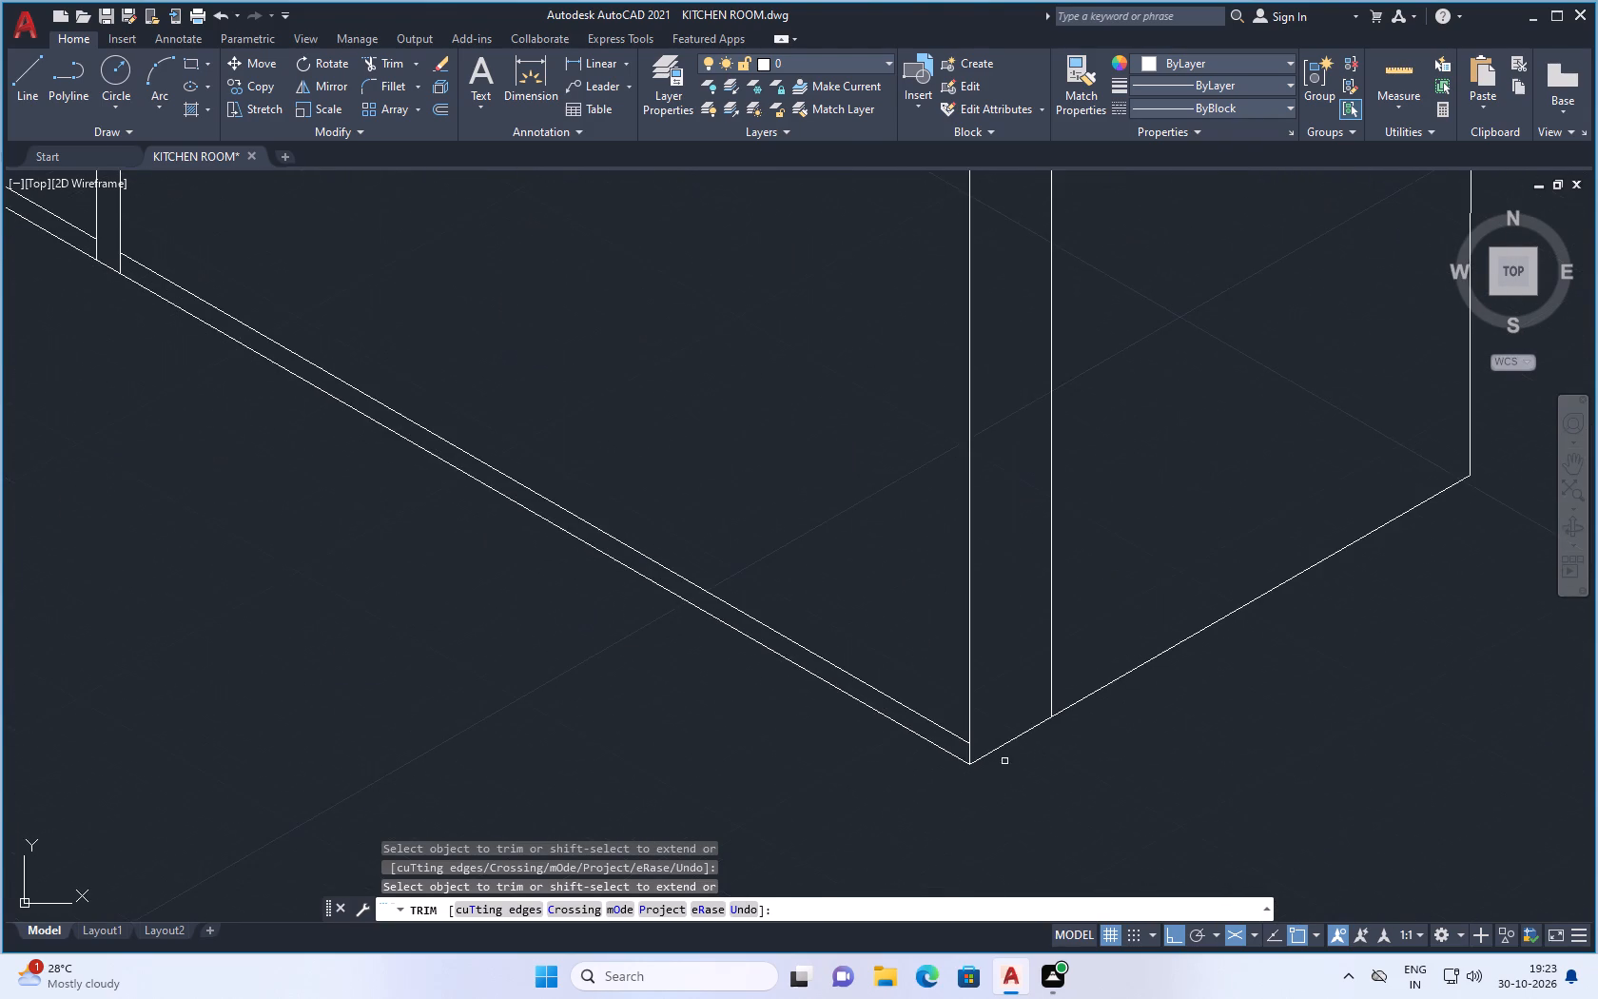
pyautogui.press('Escape')
# Save the drawing.
pyautogui.scroll(-3, 1033, 777)
pyautogui.hotkey('ctrl', 's')
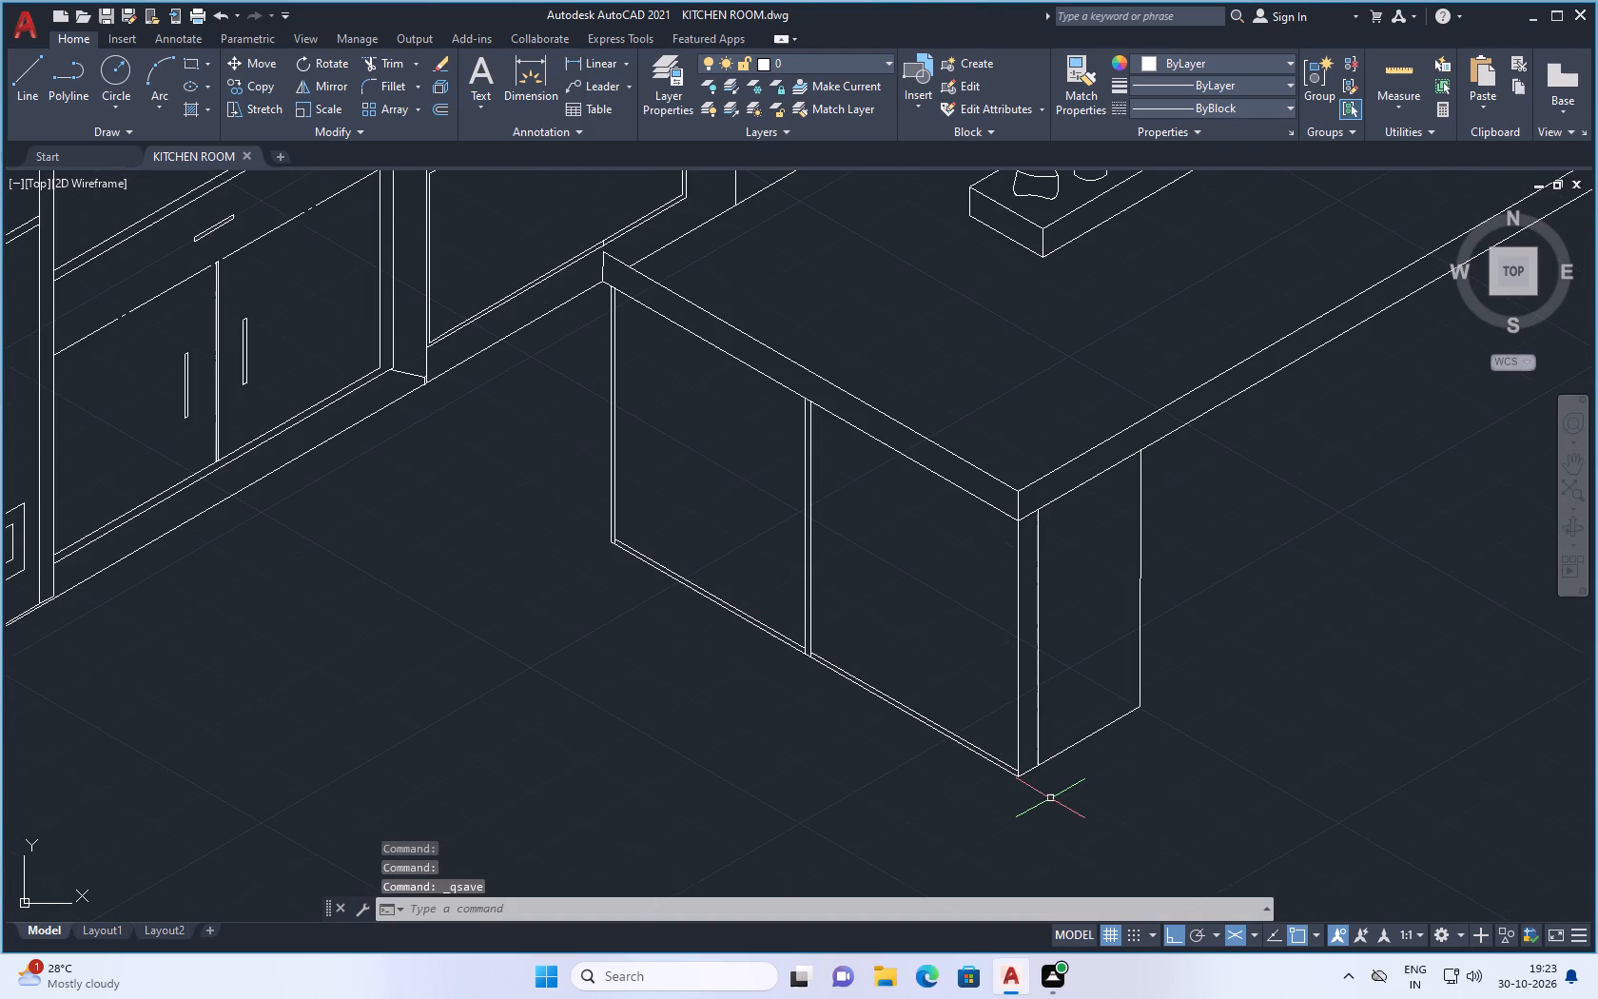
pyautogui.hotkey('ctrl', 's')
# Draw a vertical line about 30 units down from the tabletop's long lower edge near the island's far leg, using Isoplane Left.
pyautogui.scroll(-3, 921, 936)
pyautogui.scroll(-1, 1129, 735)
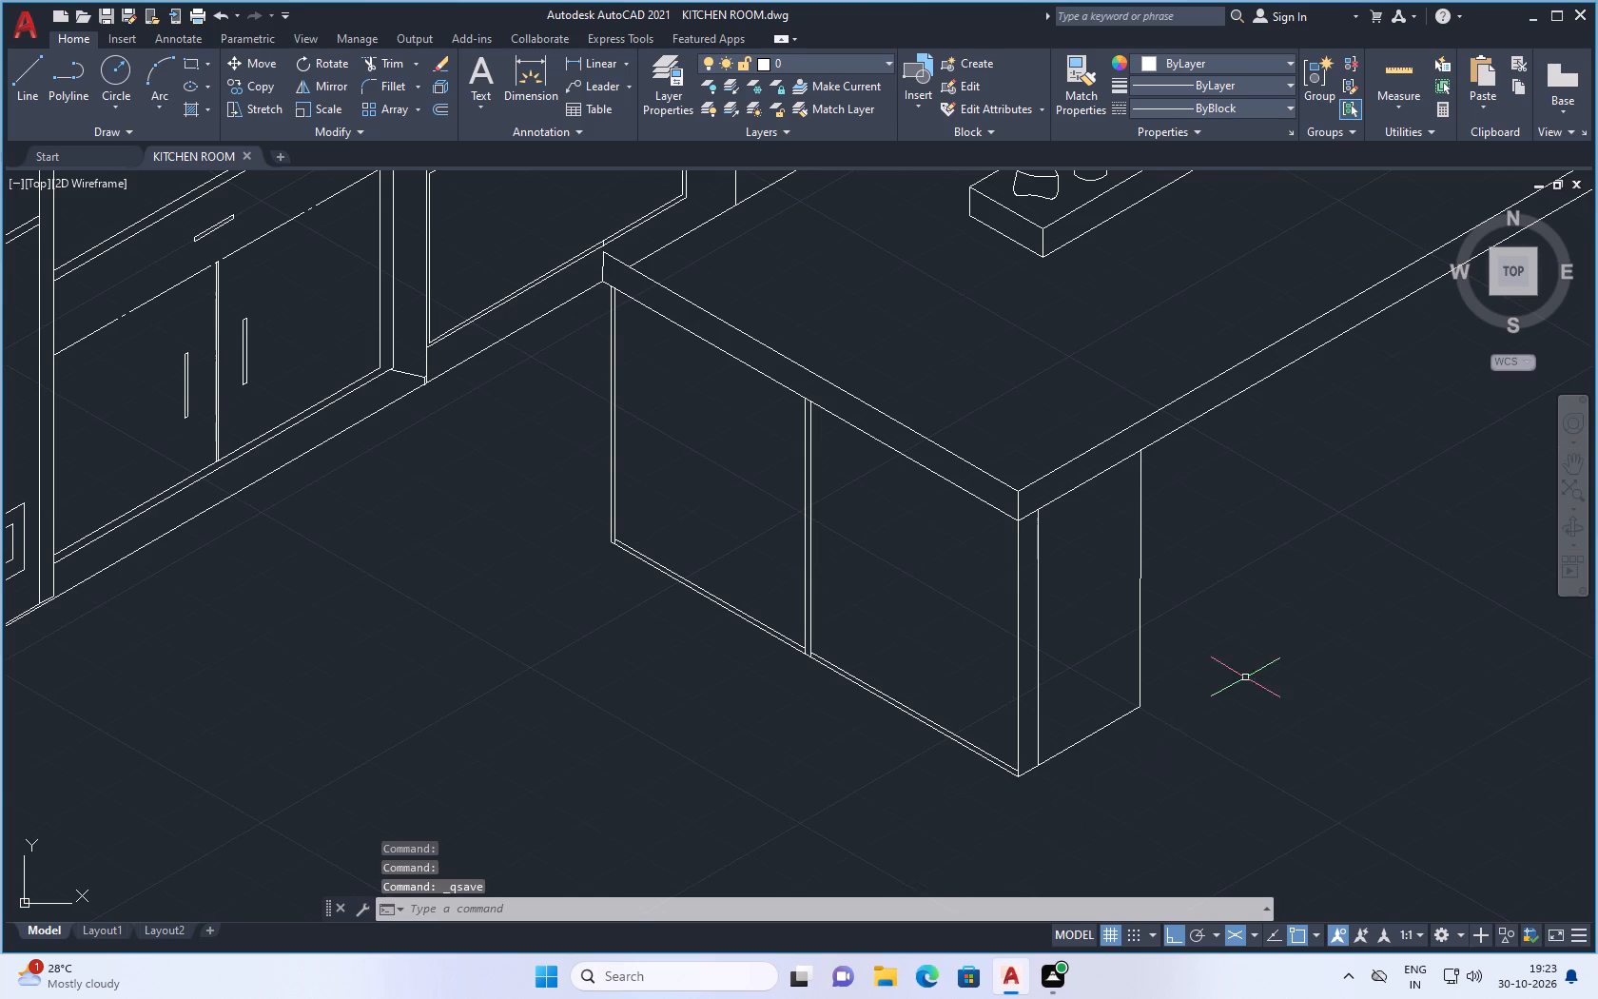
pyautogui.scroll(-1, 1245, 677)
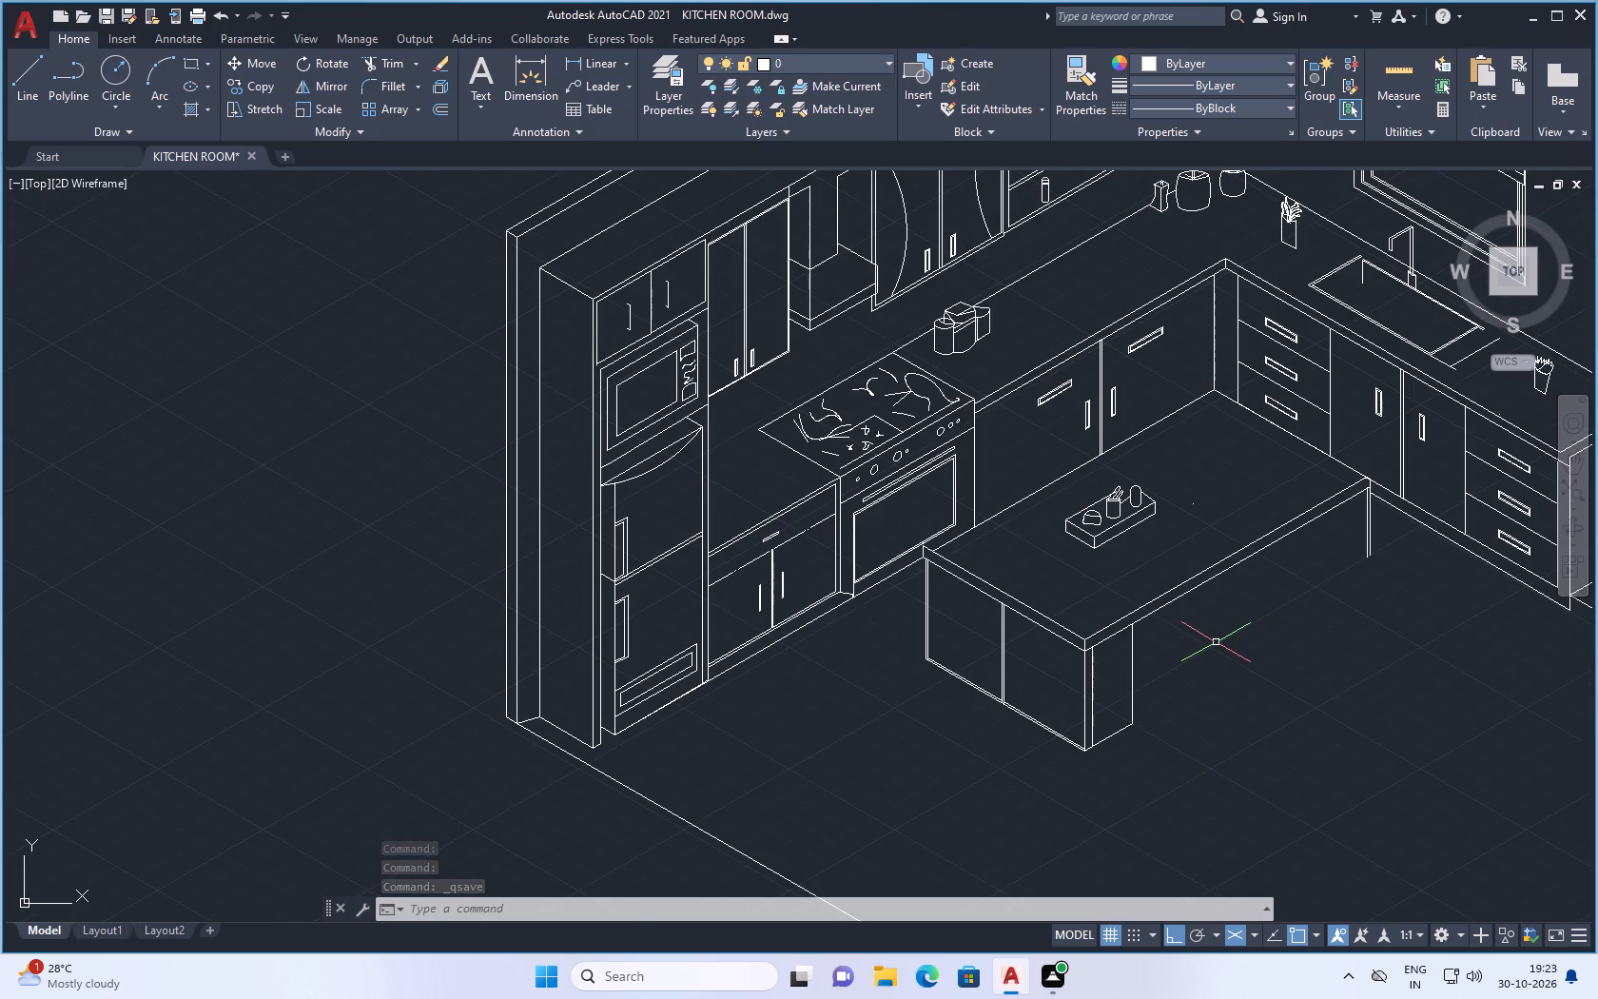
pyautogui.scroll(2, 1421, 516)
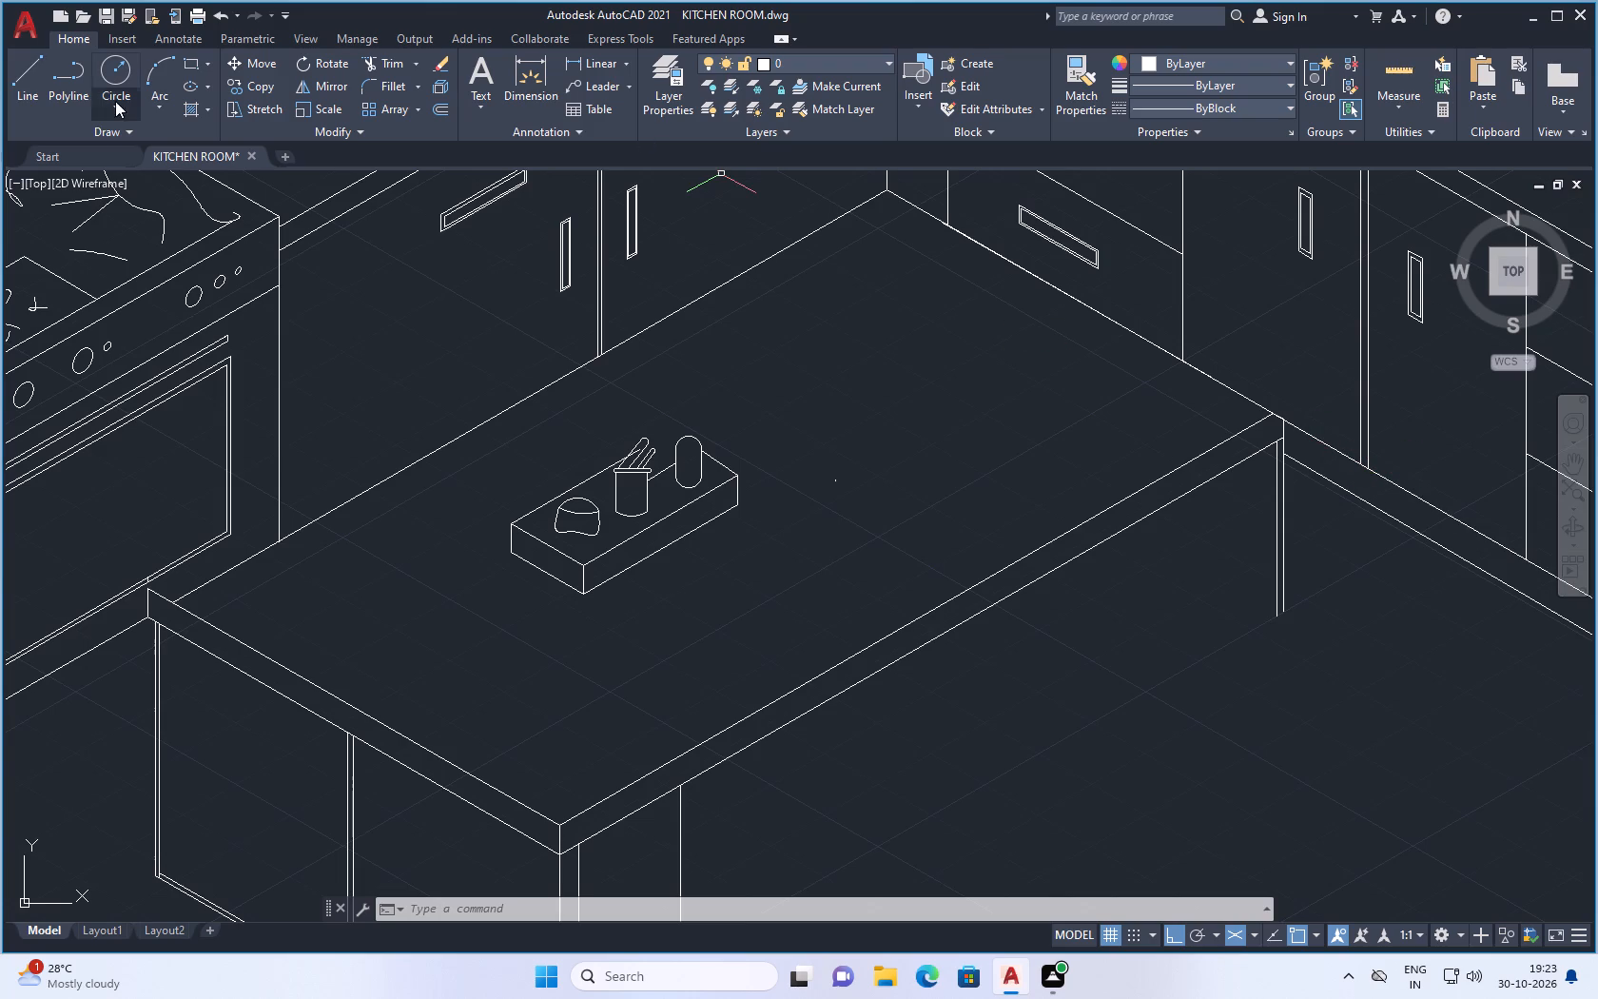
pyautogui.click(24, 69)
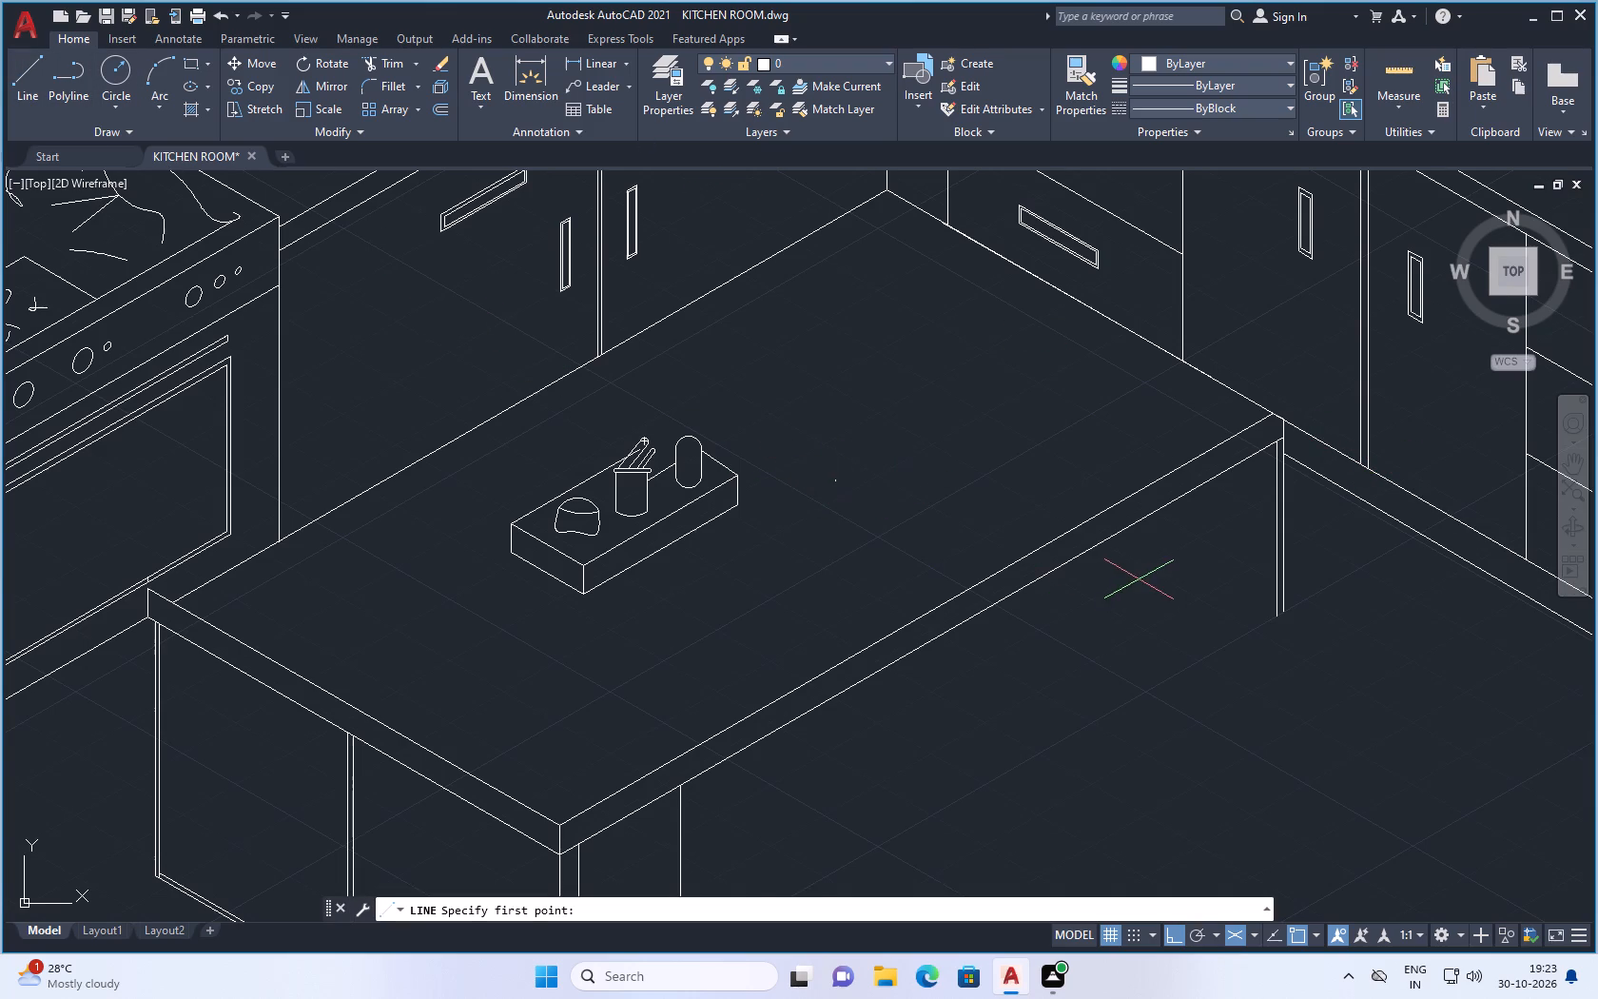
pyautogui.scroll(-1, 1158, 578)
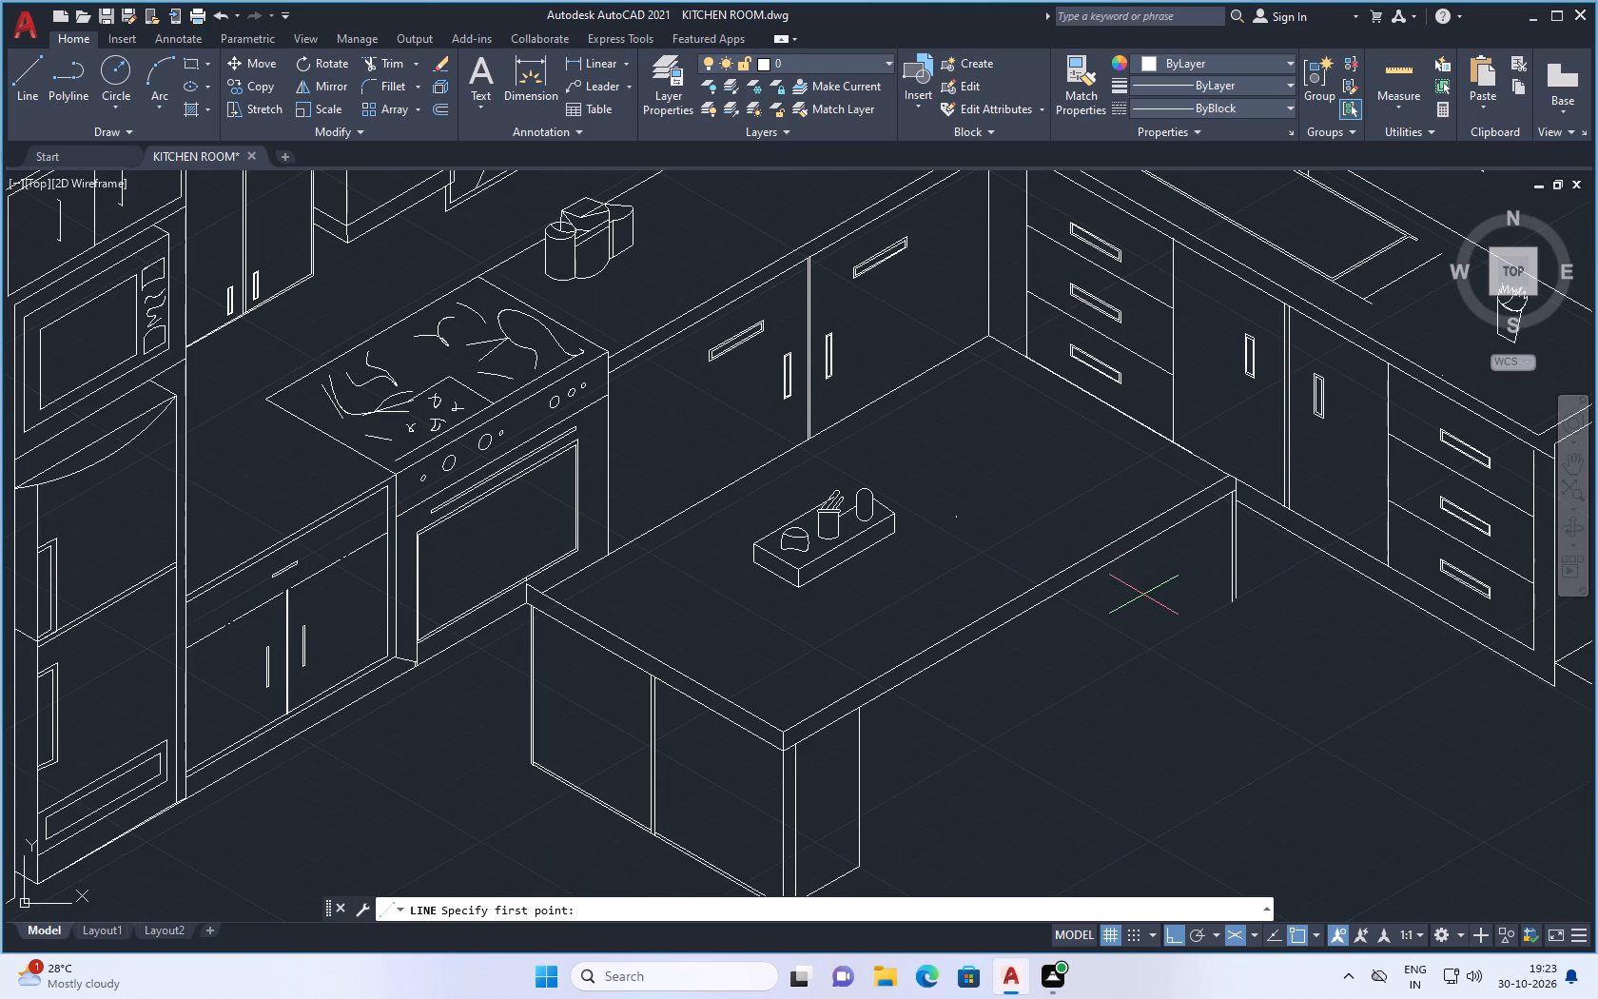
pyautogui.scroll(1, 1149, 537)
pyautogui.click(1151, 540)
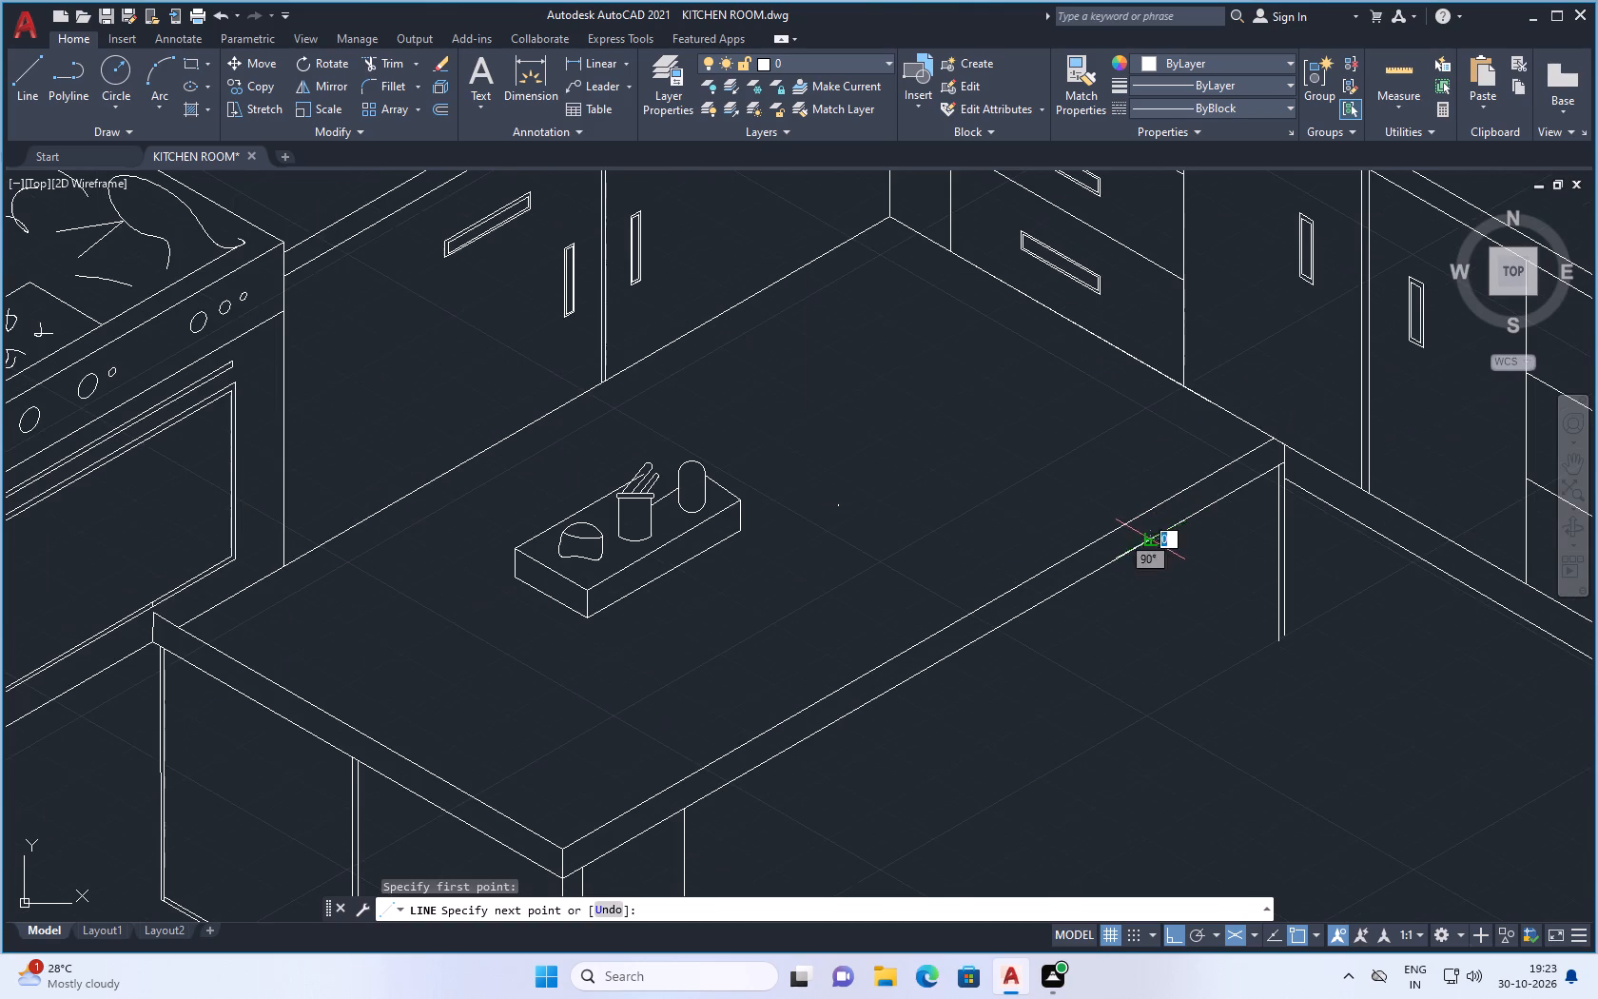
pyautogui.click(1248, 930)
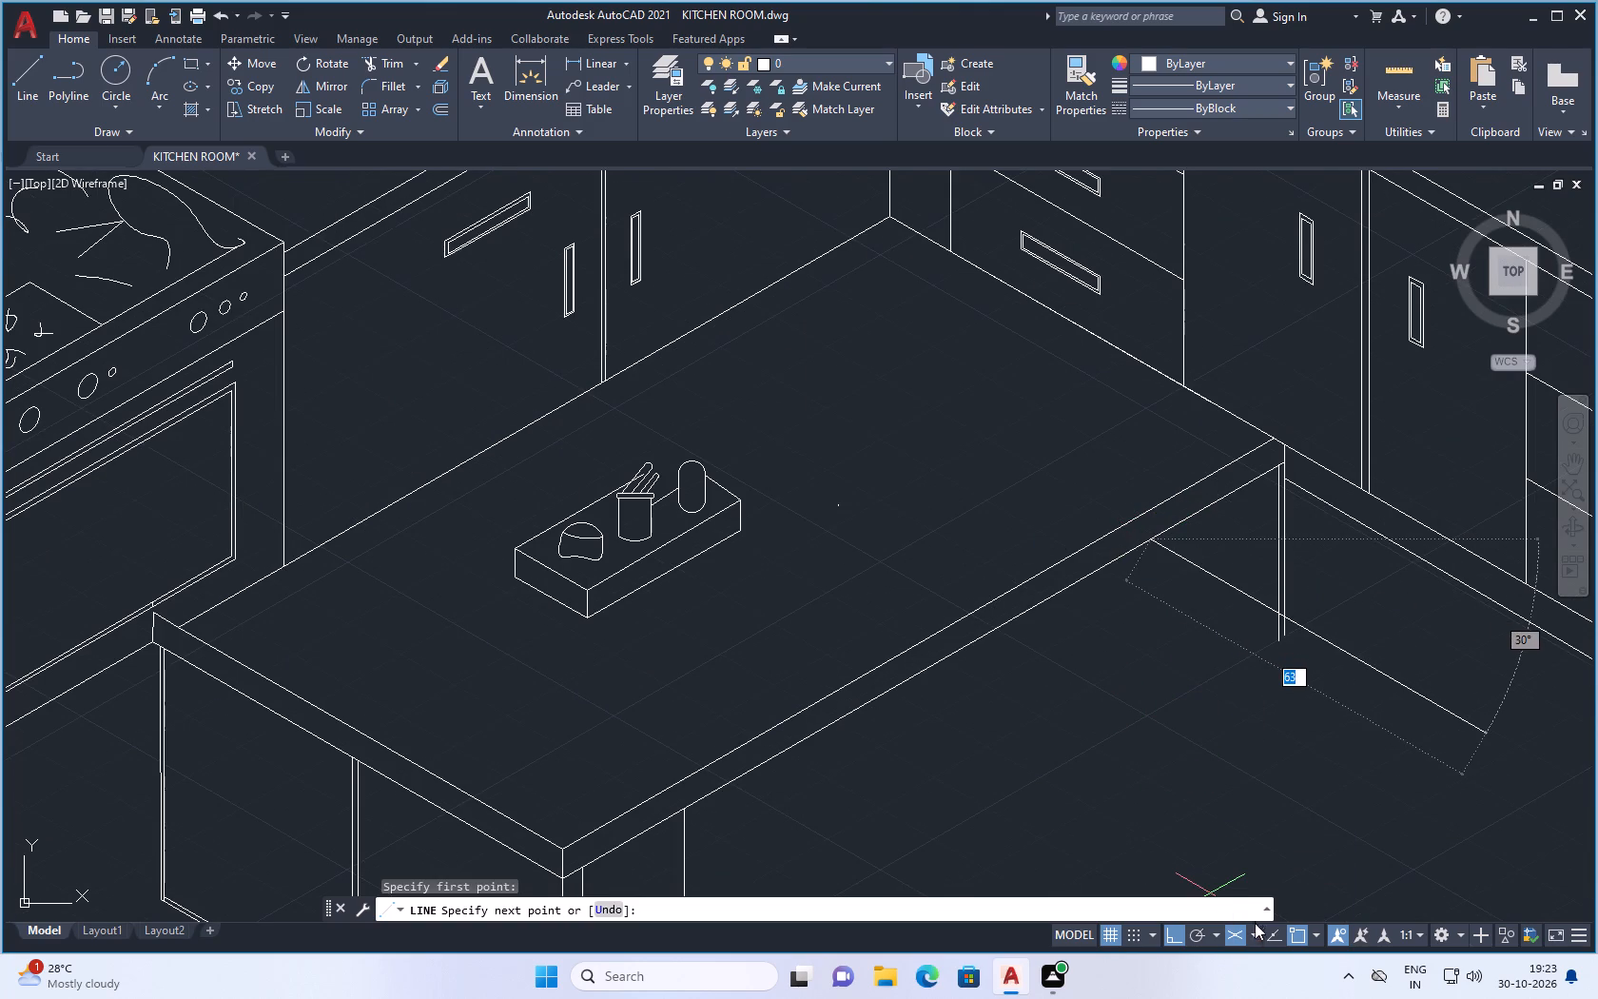
pyautogui.click(1273, 847)
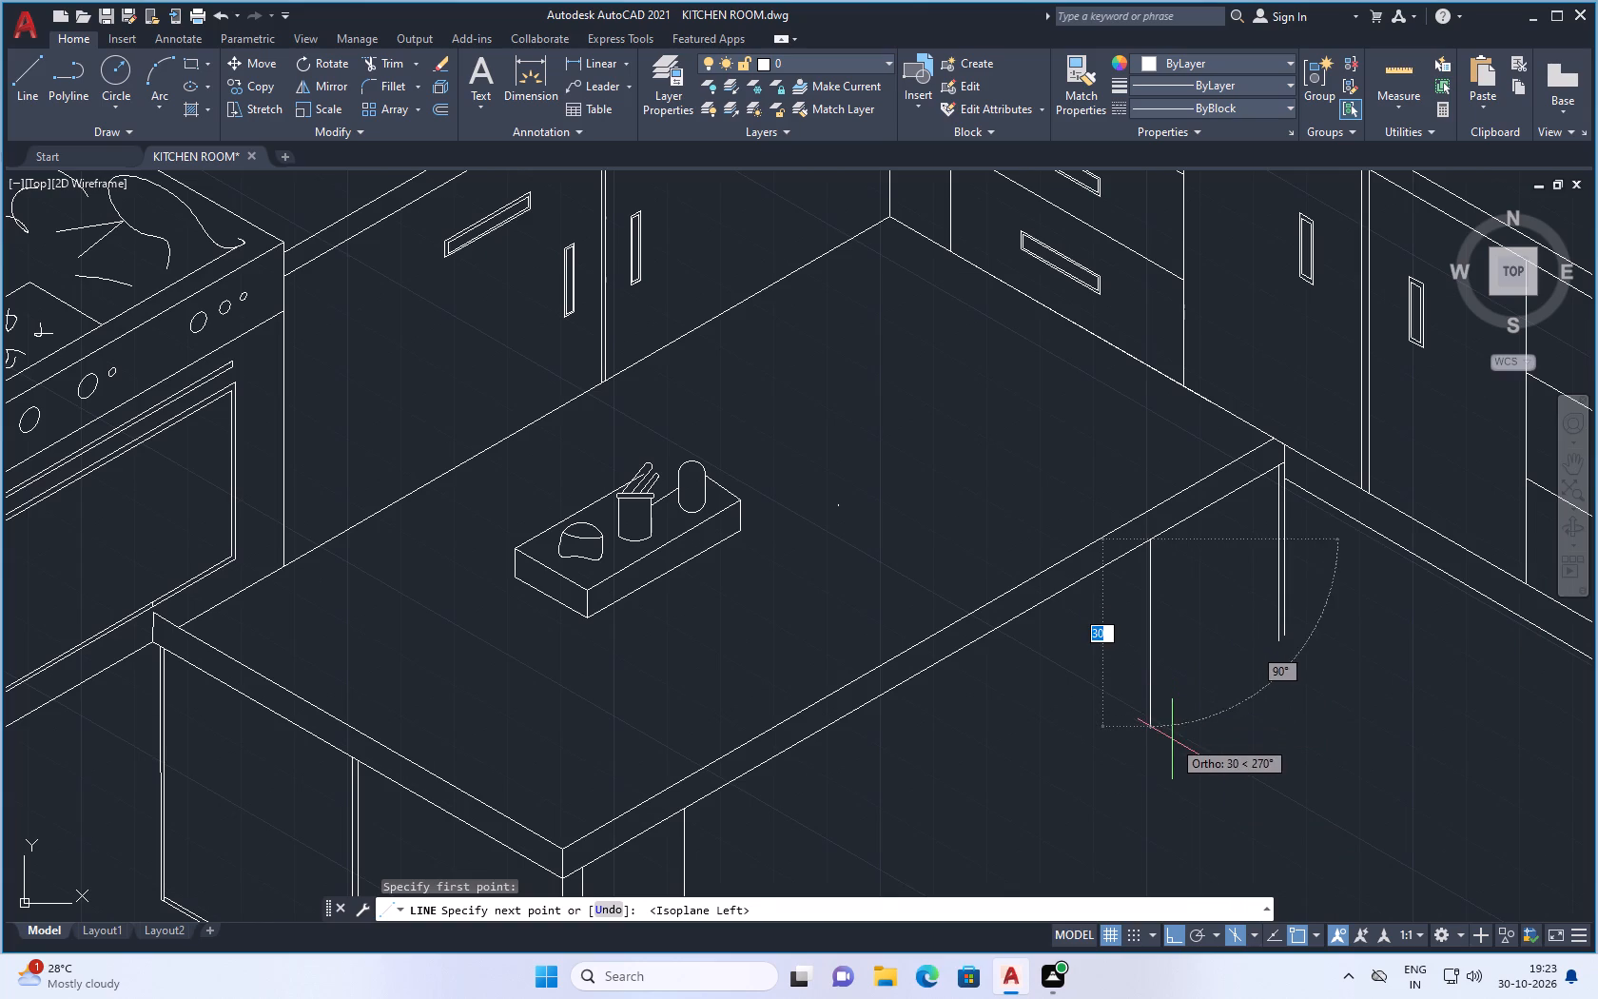
pyautogui.click(1172, 739)
pyautogui.press('Escape')
# Save the drawing with the new leg line.
pyautogui.hotkey('ctrl', 's')
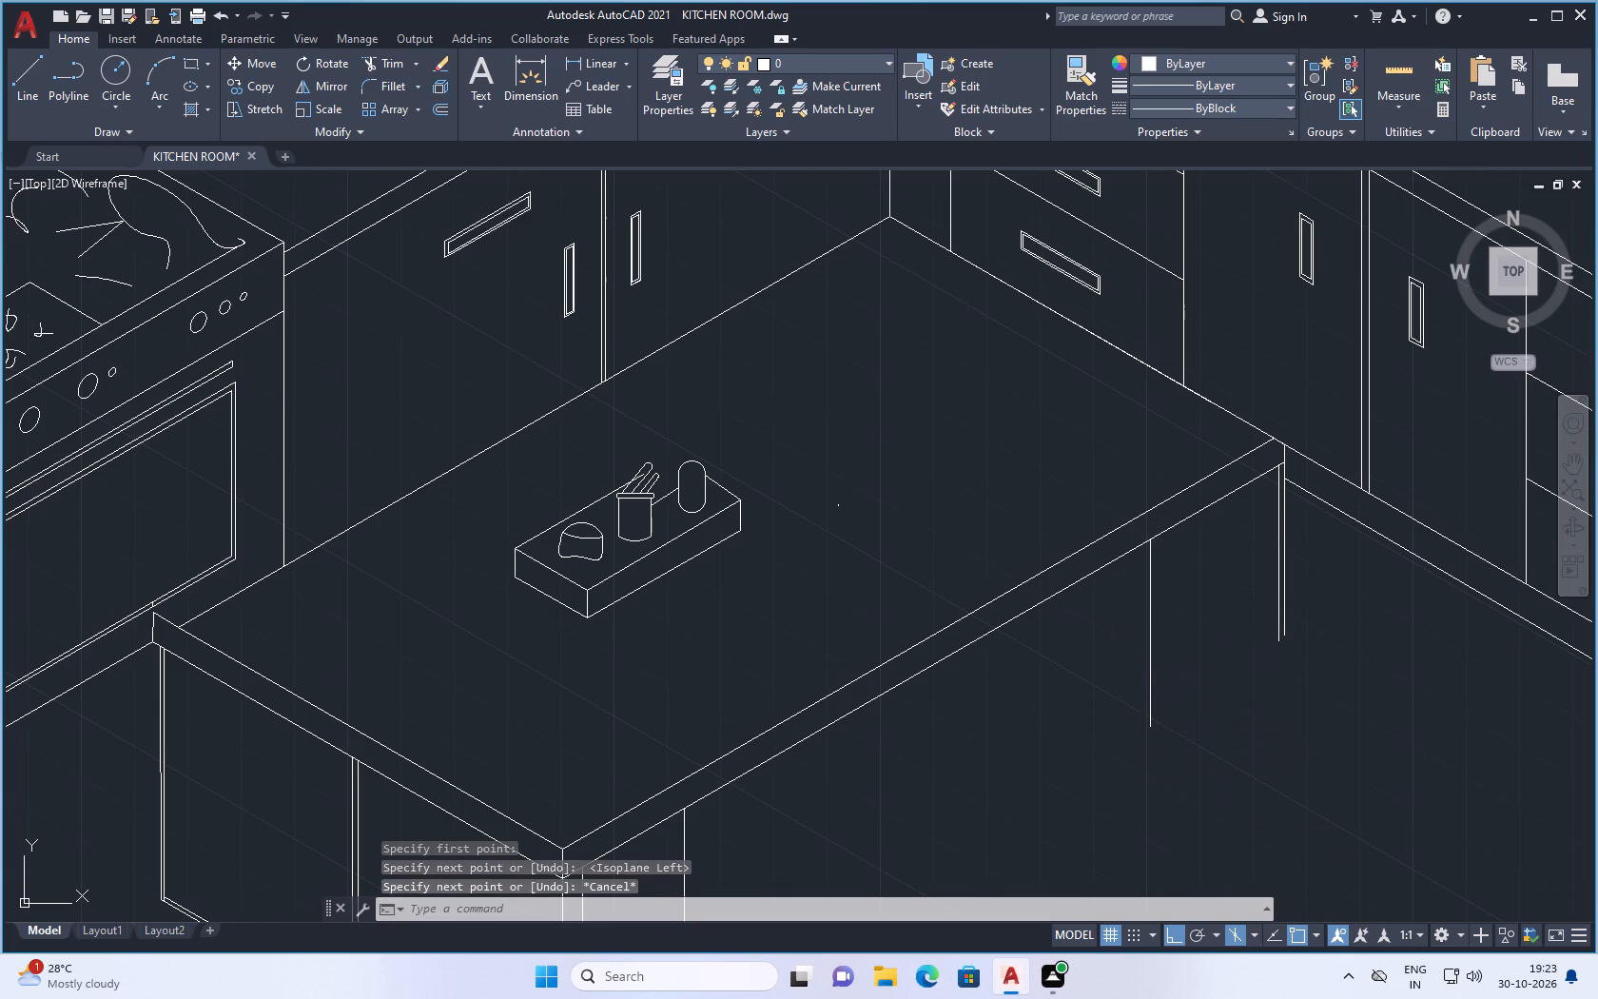
pyautogui.hotkey('ctrl', 's')
# Erase the stray dot on the island tabletop beside the decorated box.
pyautogui.scroll(-3, 966, 642)
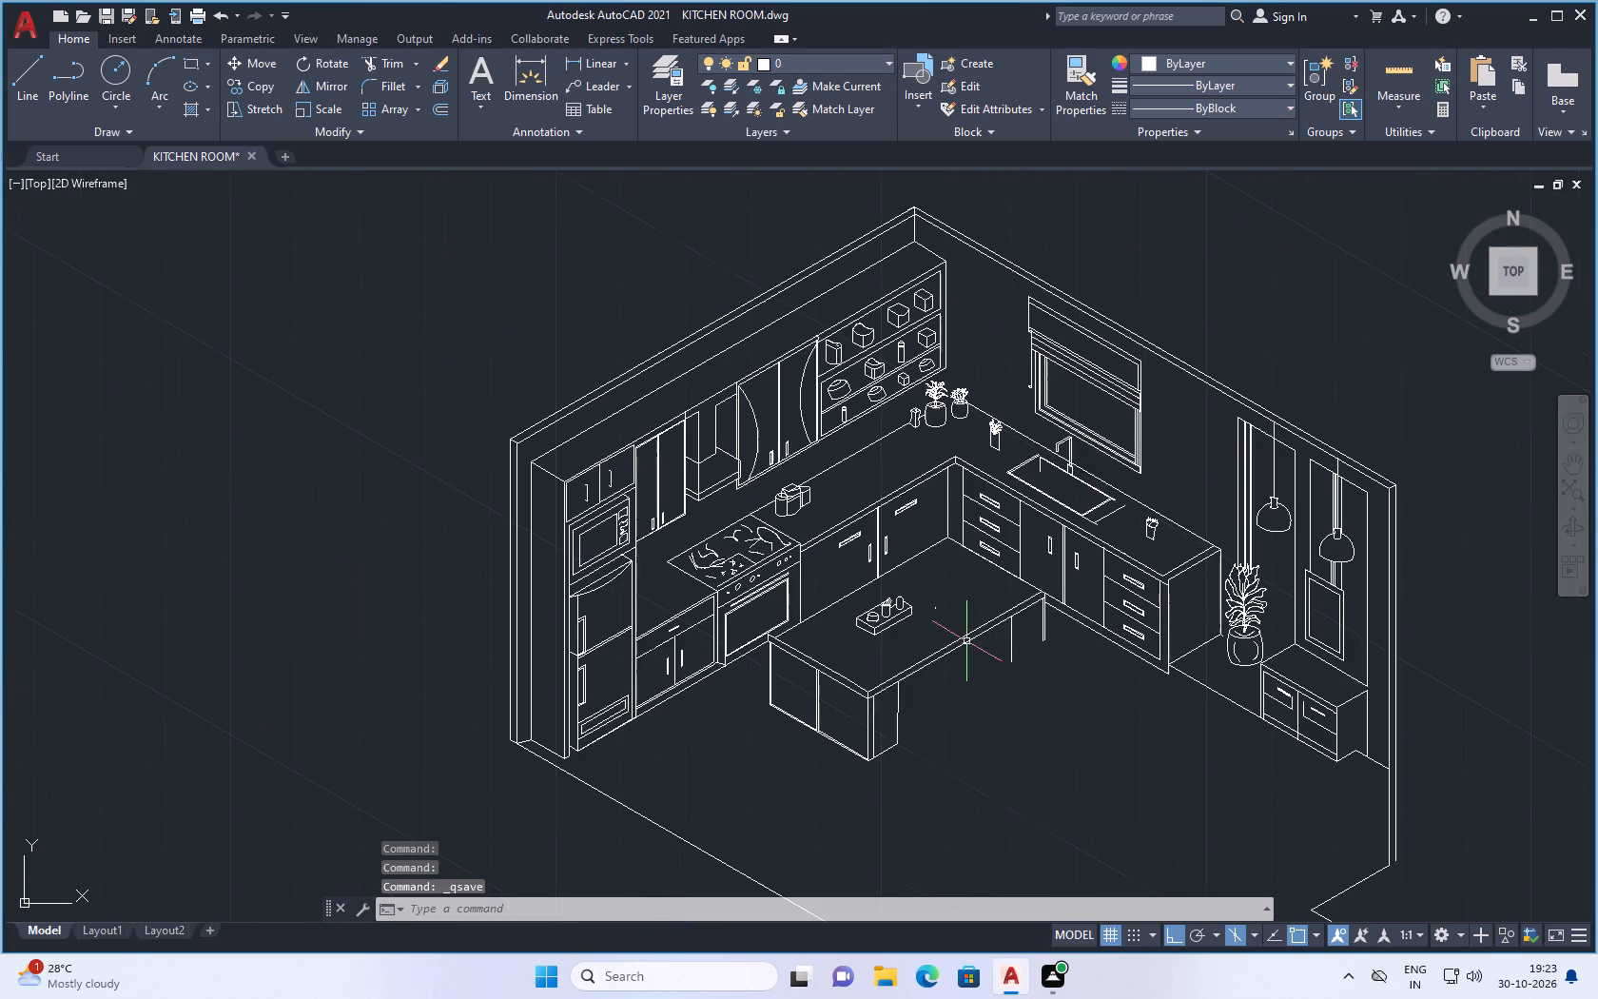
pyautogui.scroll(3, 934, 600)
pyautogui.moveTo(947, 596); pyautogui.dragTo(943, 606)
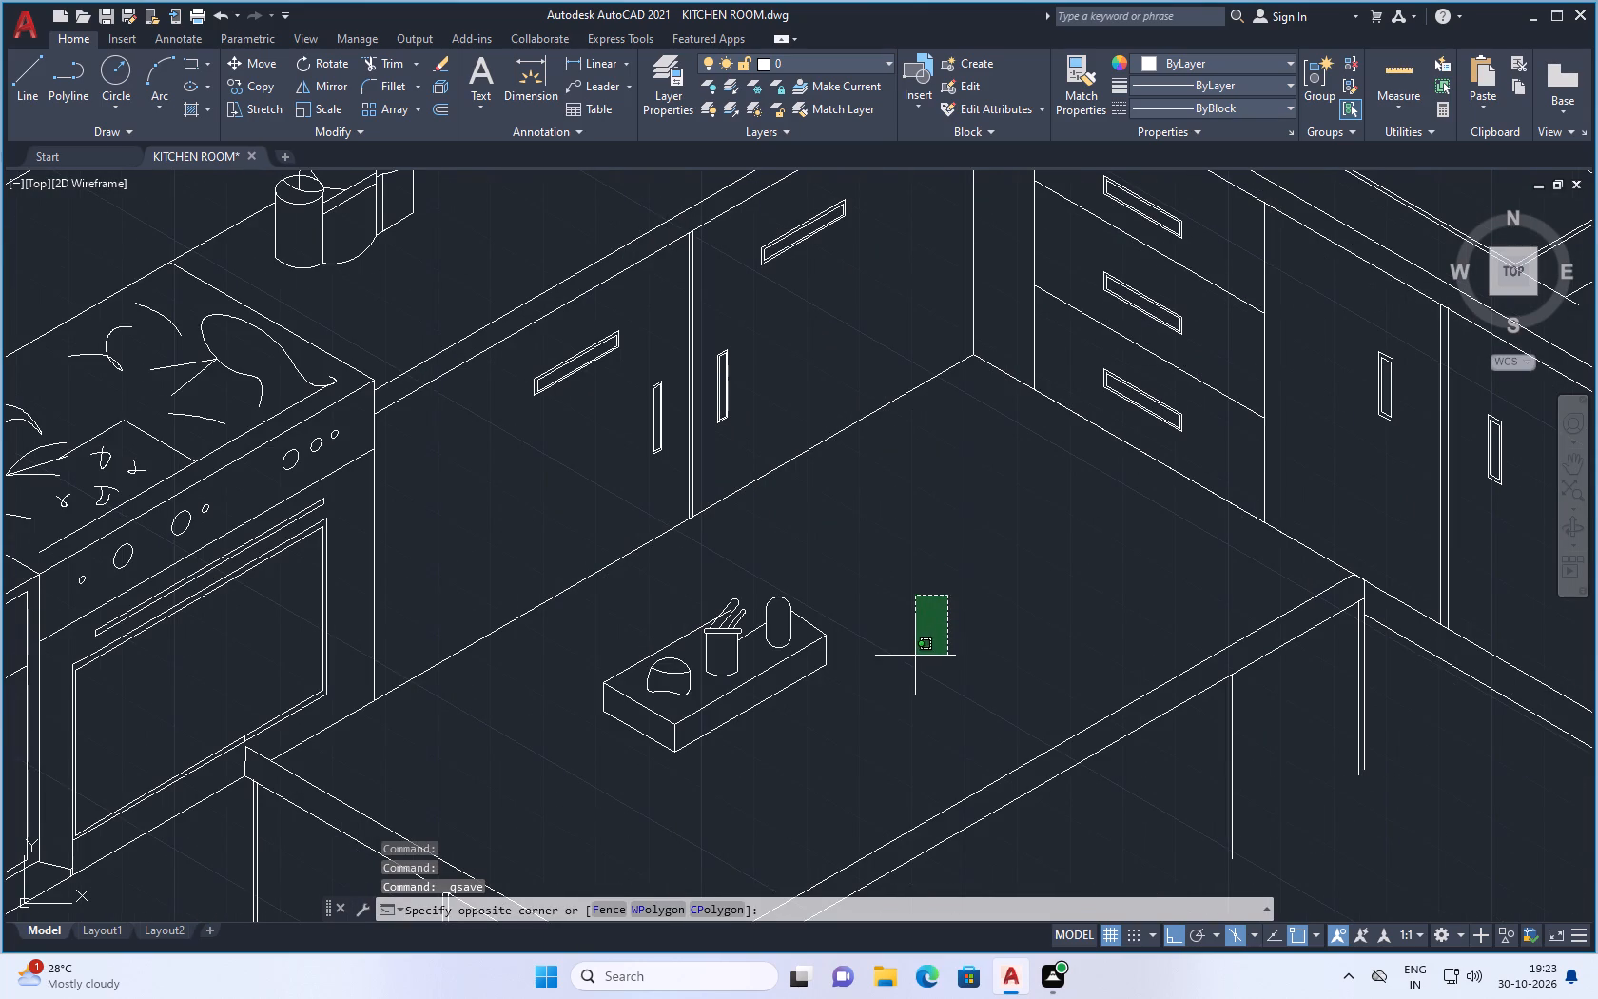
pyautogui.click(912, 660)
pyautogui.press('Delete')
# Scale up the decorated box with all its items by eye, using a base point at the utensil container's rim.
pyautogui.scroll(-4, 969, 645)
pyautogui.scroll(1, 916, 668)
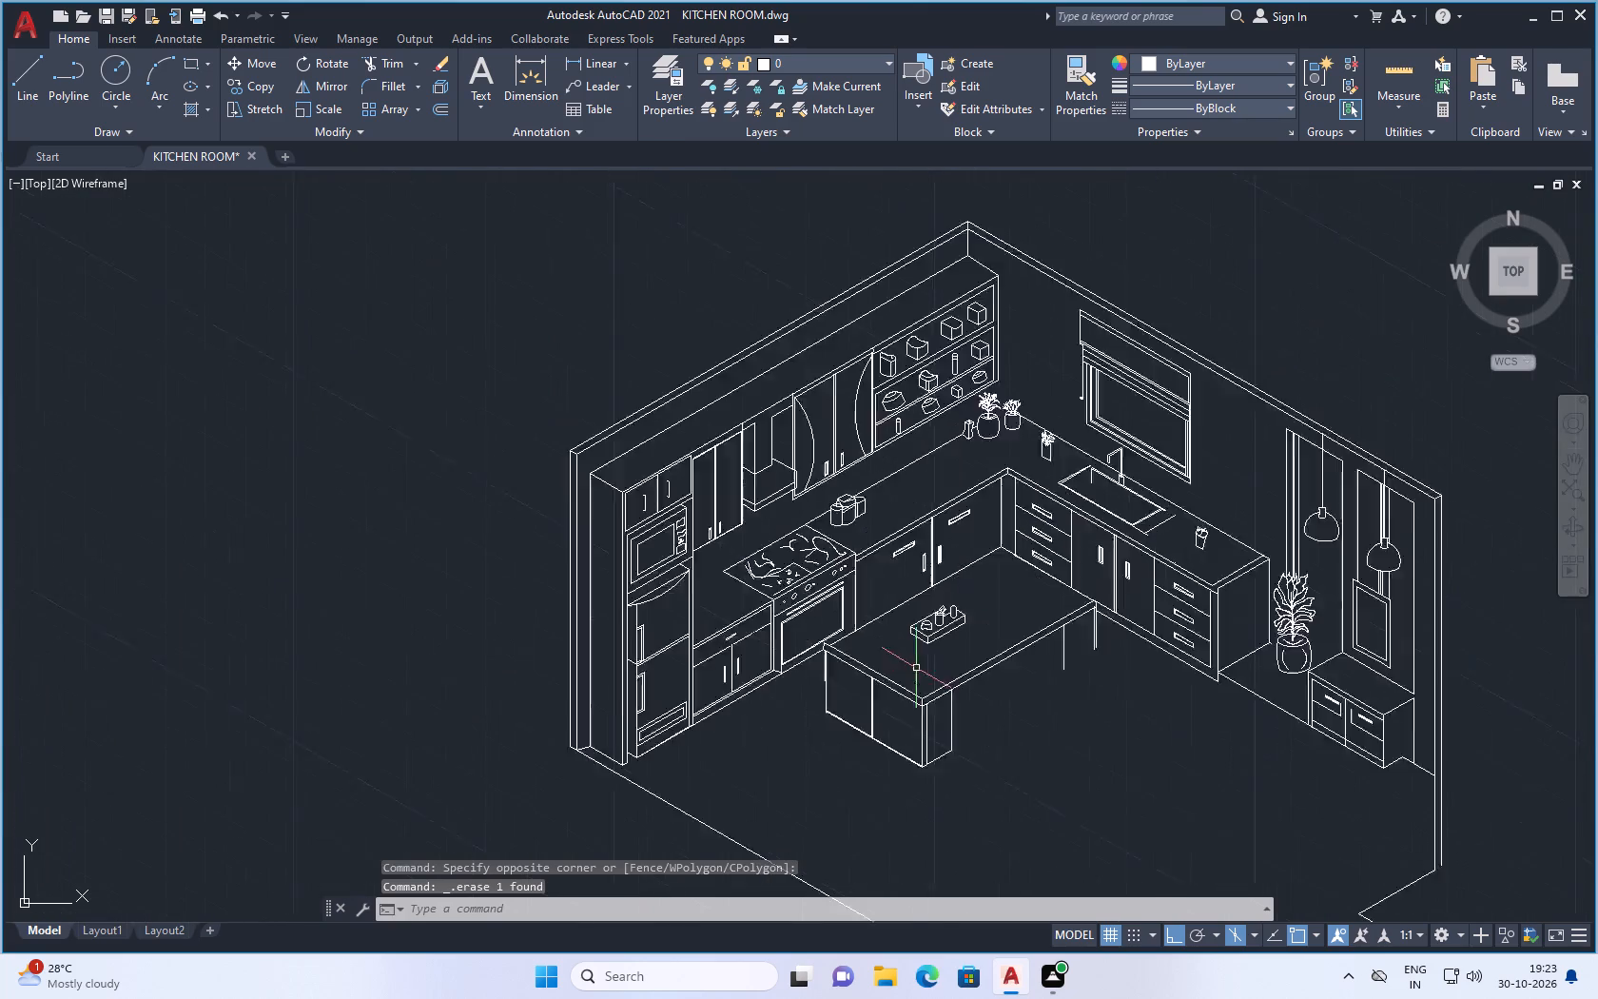
pyautogui.scroll(2, 916, 668)
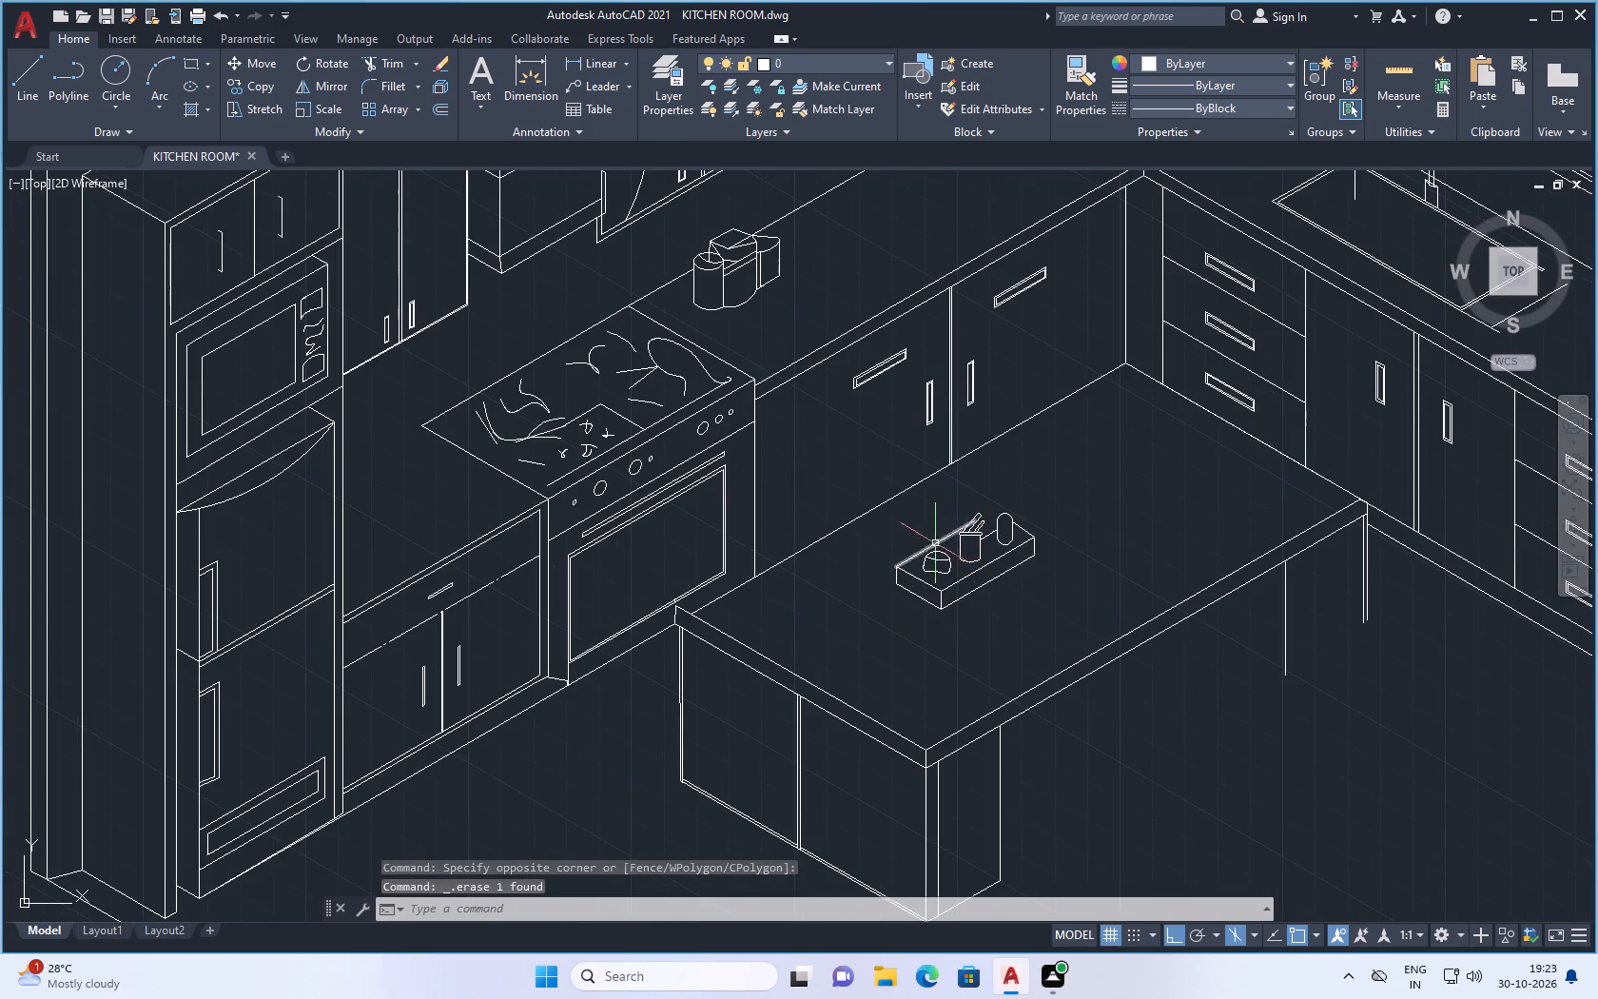
pyautogui.scroll(-1, 950, 572)
pyautogui.scroll(3, 919, 536)
pyautogui.click(1299, 504)
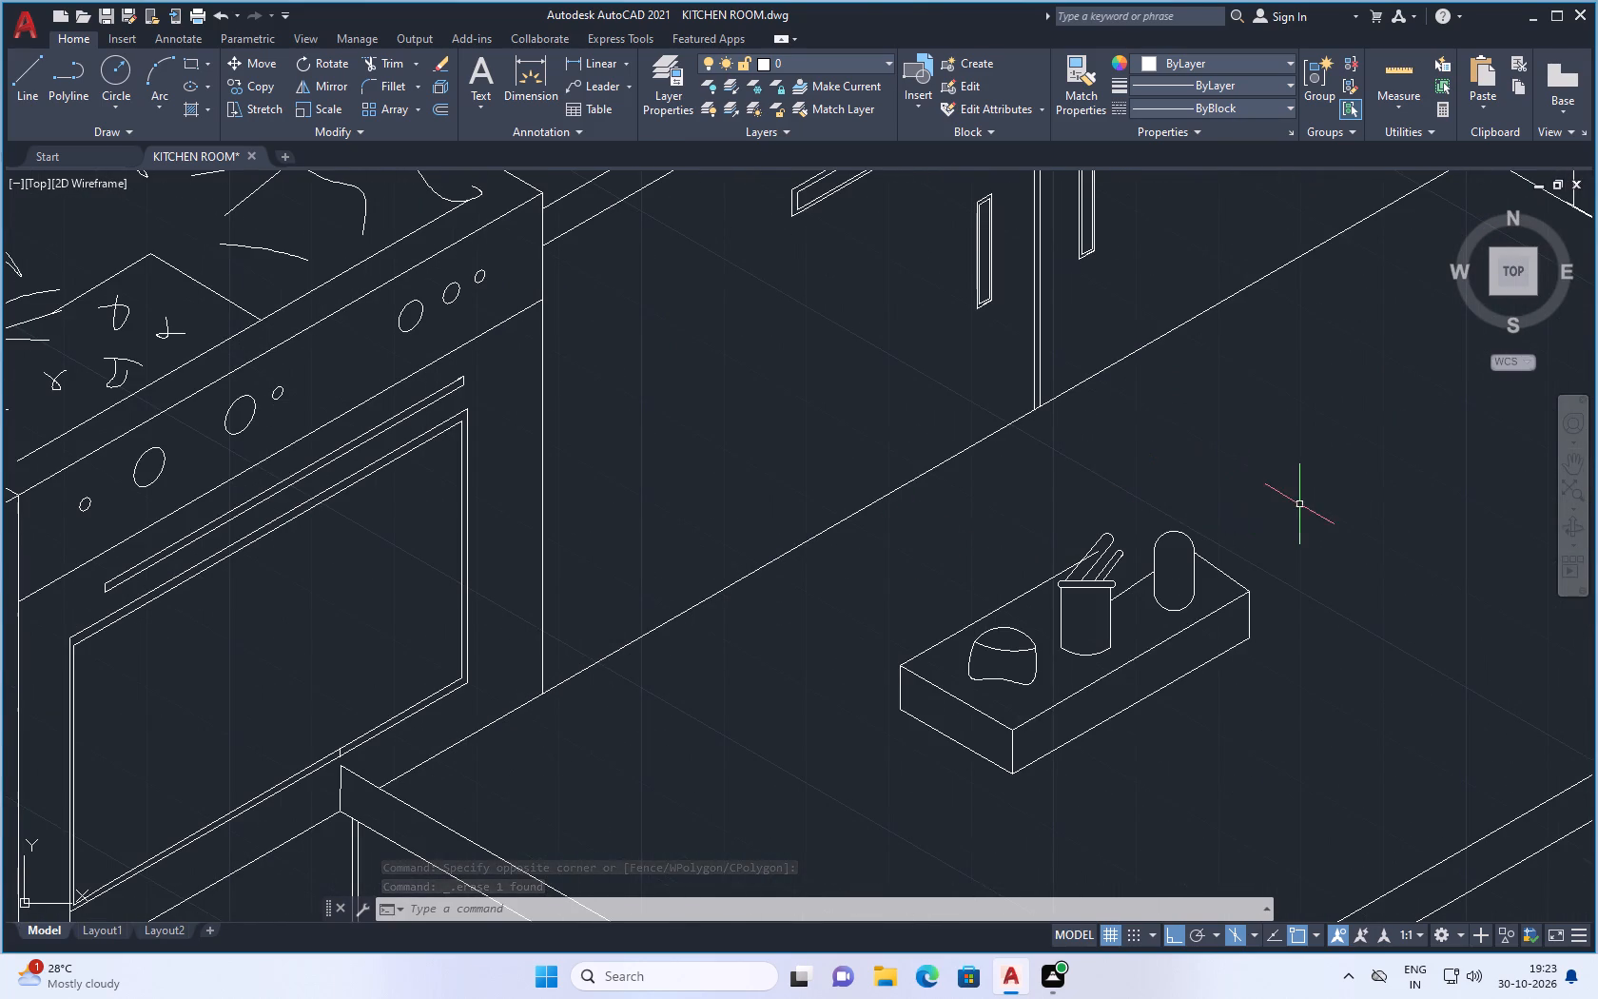
pyautogui.click(887, 821)
pyautogui.scroll(-1, 1090, 636)
pyautogui.rightClick(1203, 532)
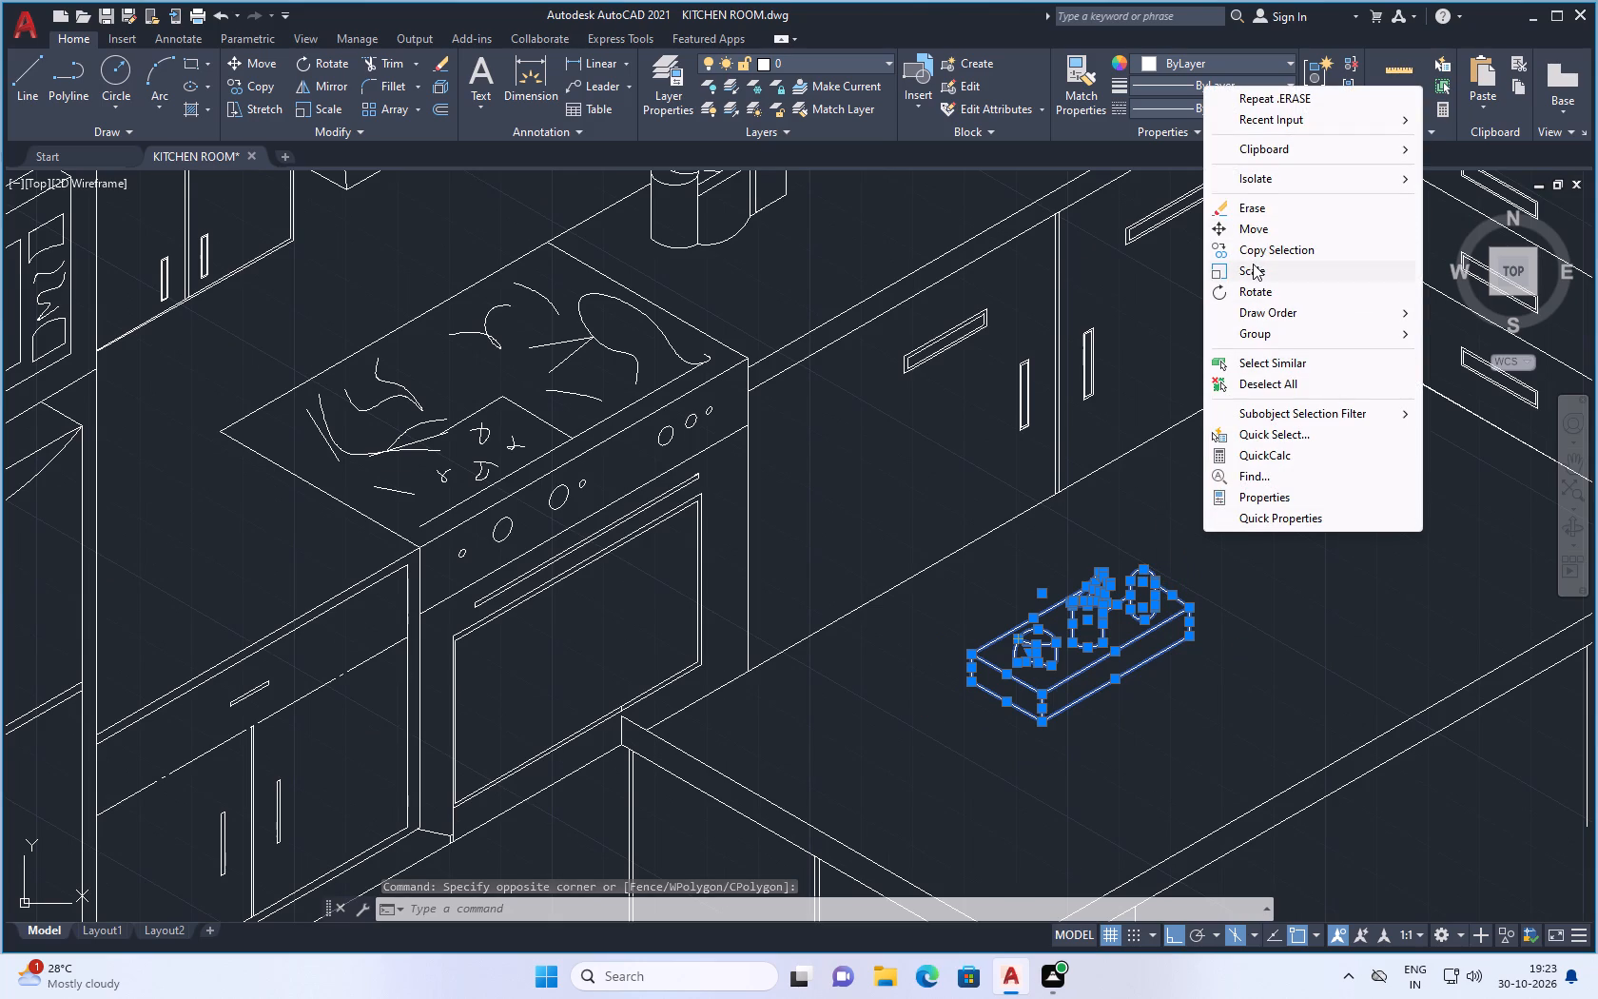
pyautogui.click(1253, 264)
pyautogui.click(1103, 609)
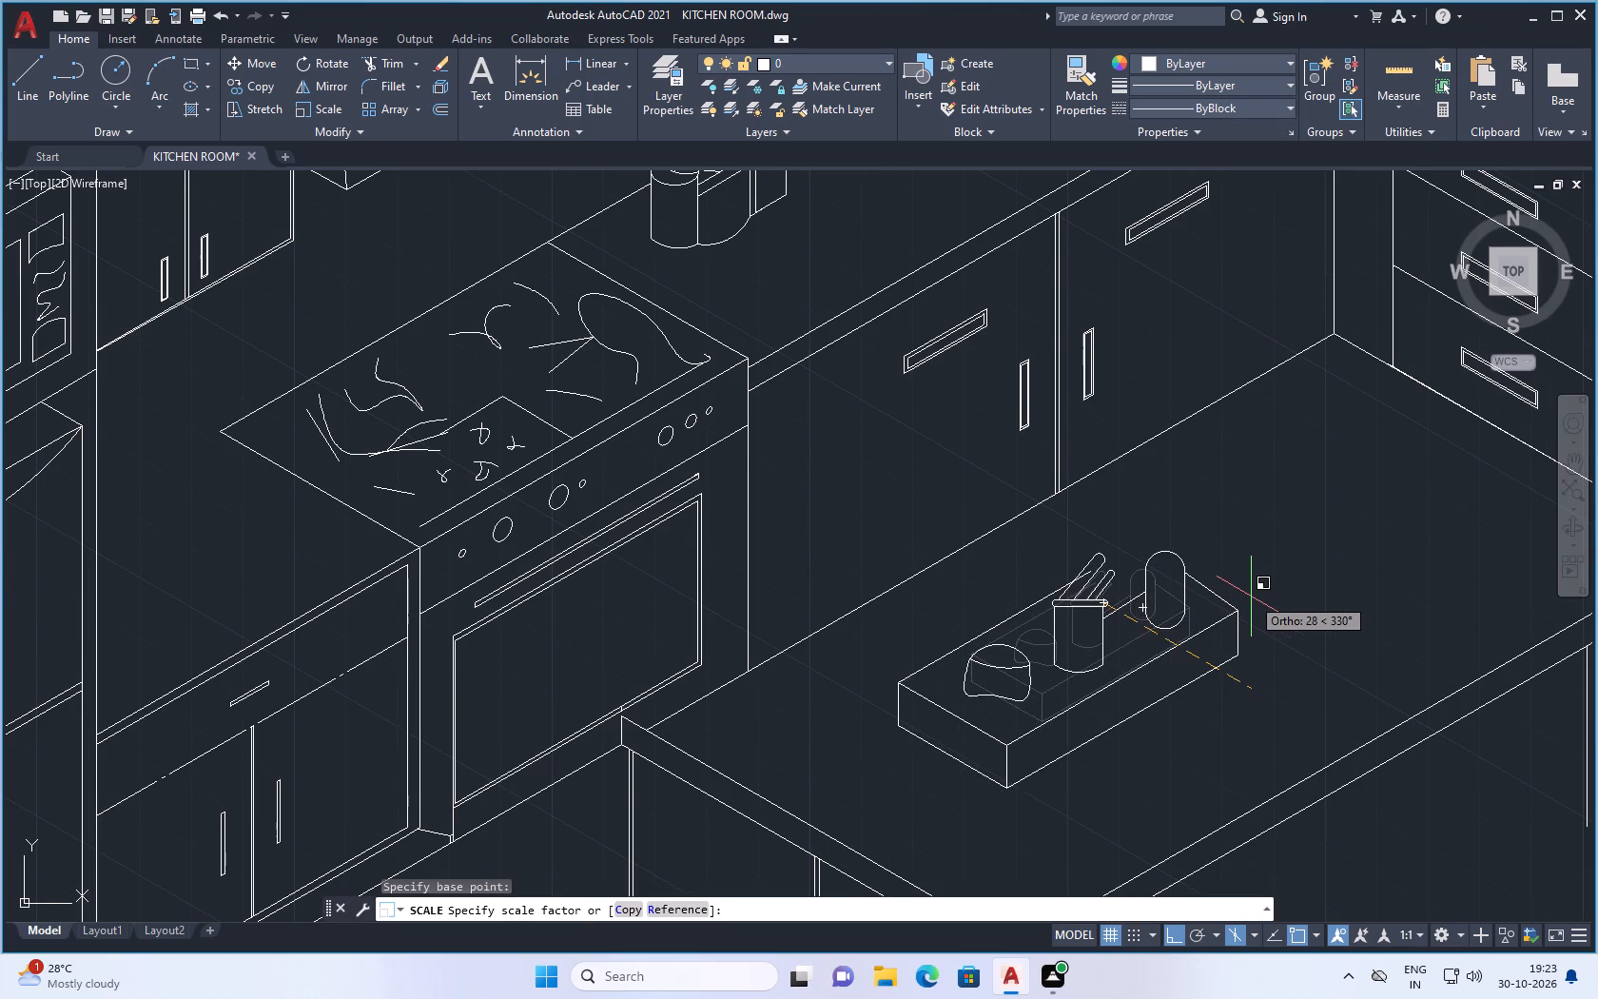
pyautogui.click(1251, 597)
# Examine the decorated box's size and the island's base against the whole kitchen drawing.
pyautogui.scroll(-4, 1025, 721)
pyautogui.scroll(2, 981, 735)
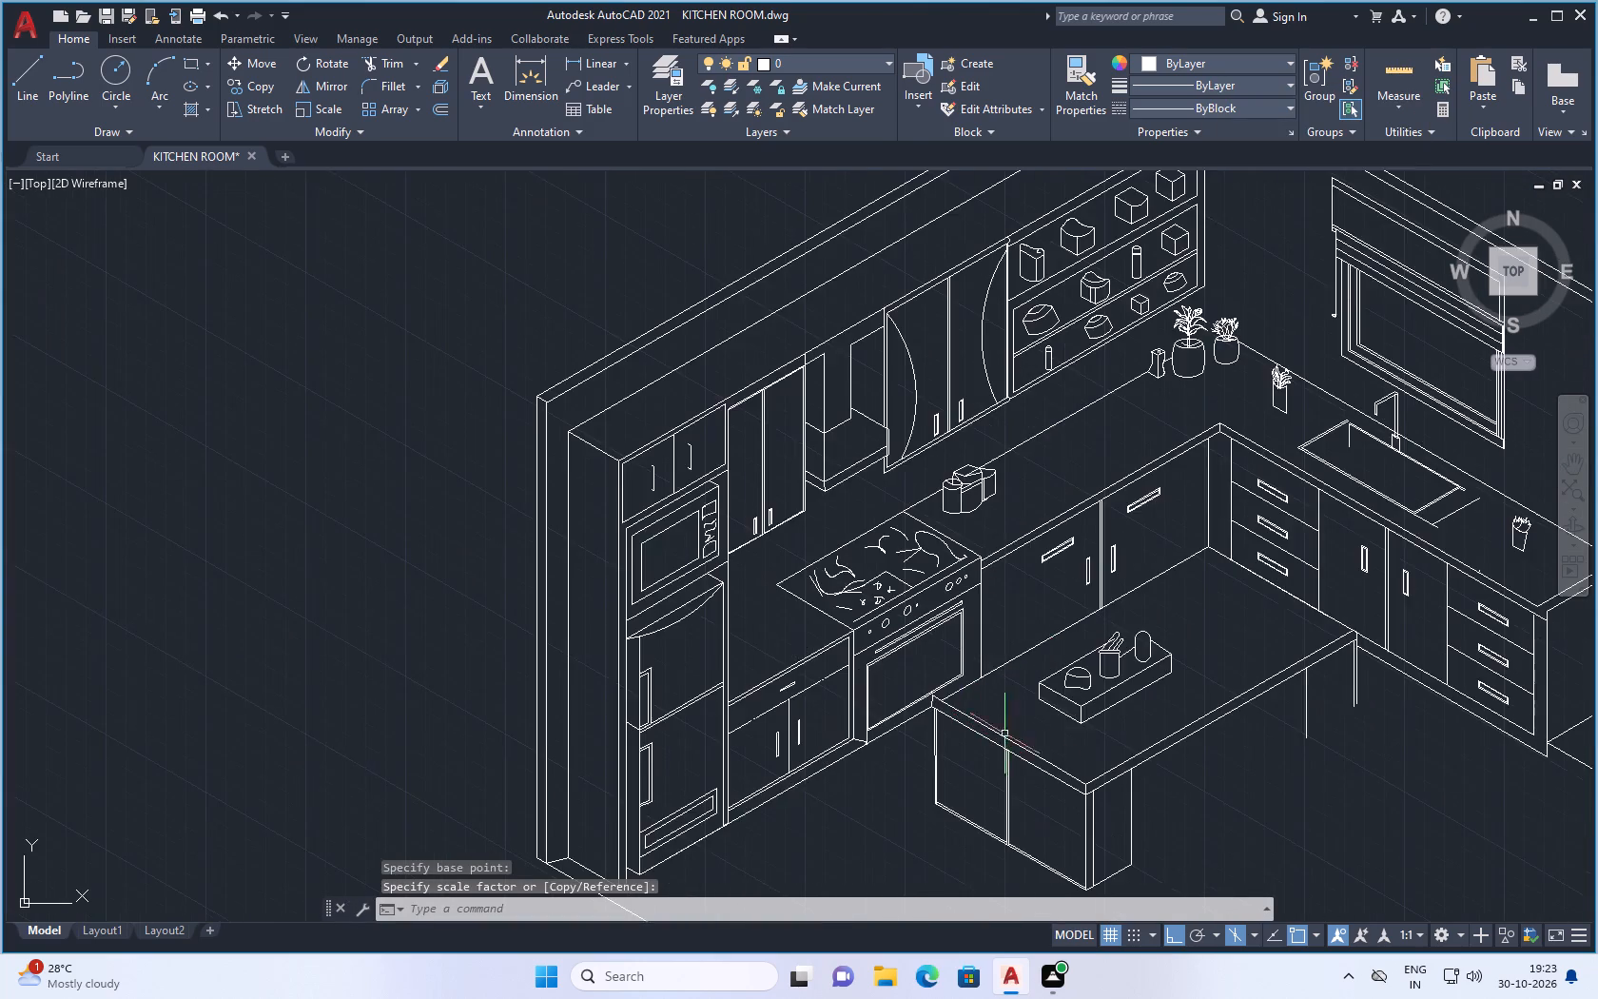
pyautogui.scroll(-1, 1093, 747)
pyautogui.scroll(2, 994, 777)
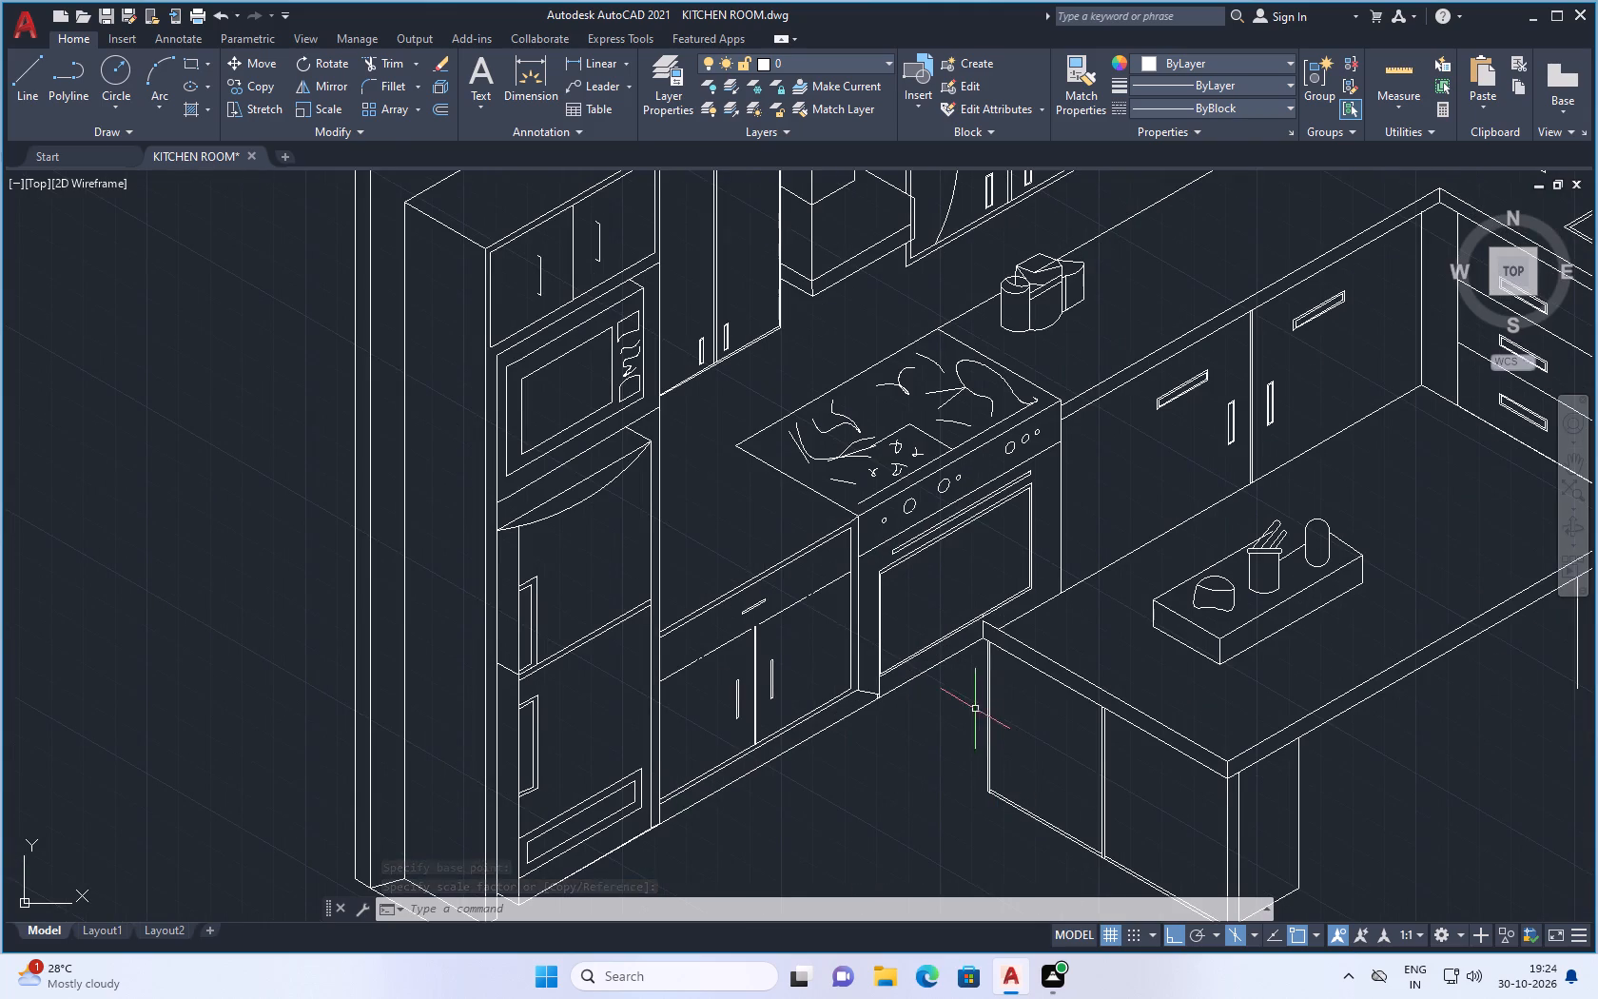
pyautogui.scroll(-2, 1090, 696)
pyautogui.scroll(-2, 1257, 721)
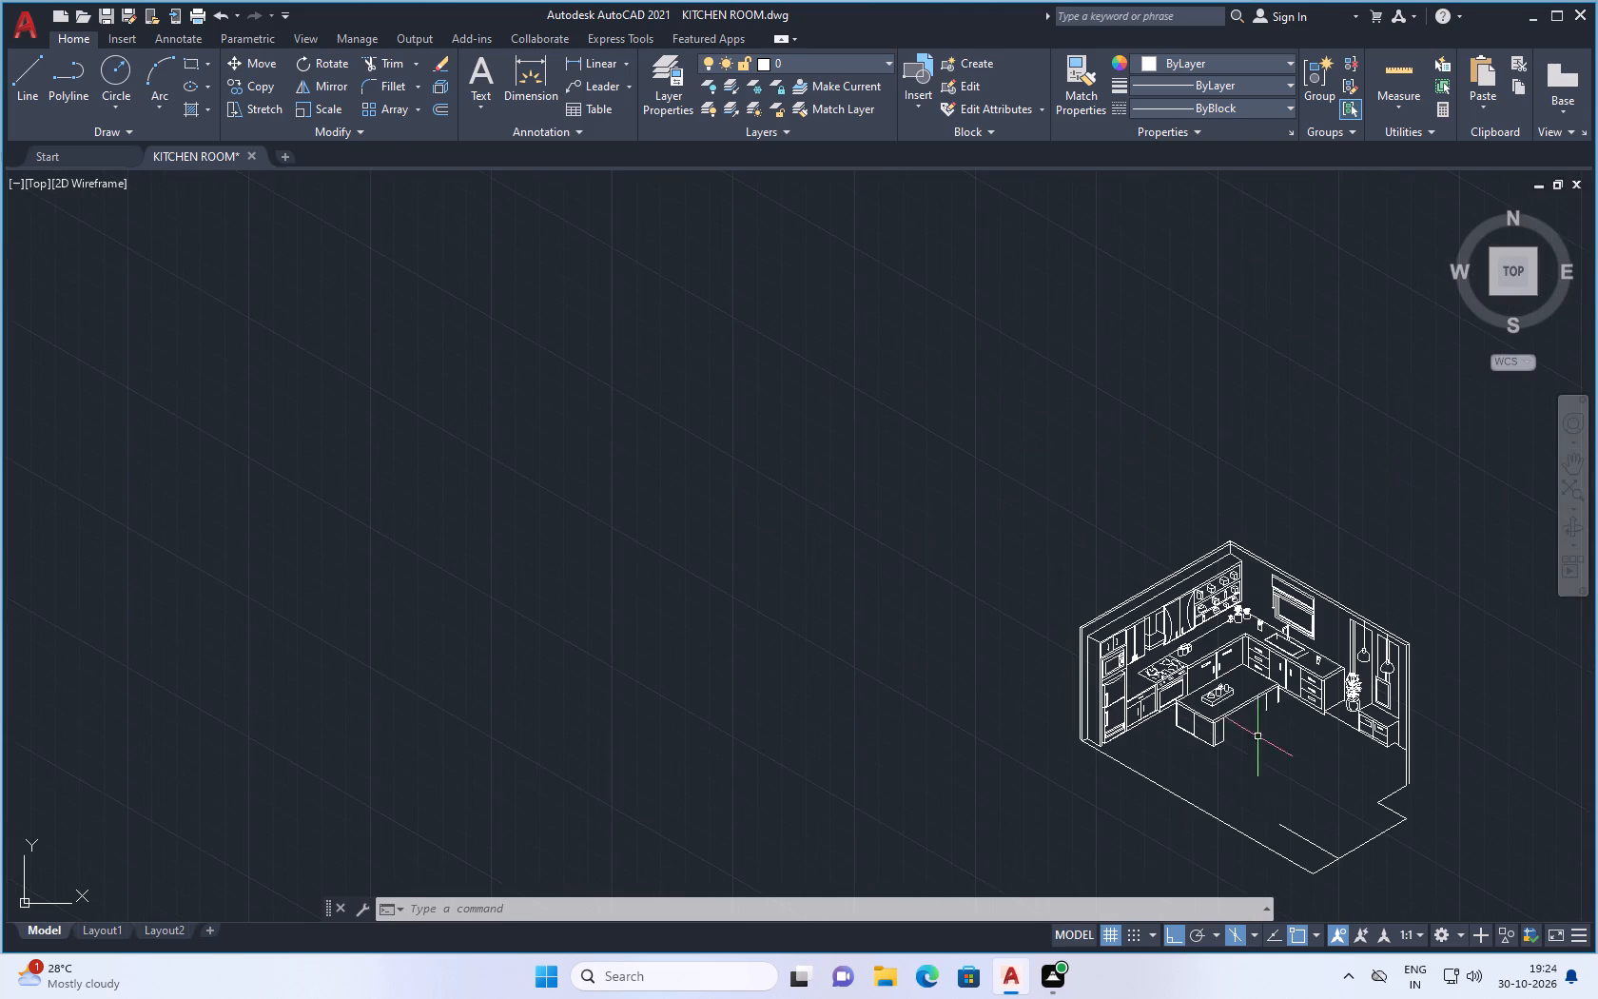
pyautogui.scroll(1, 1272, 717)
pyautogui.scroll(-1, 1252, 731)
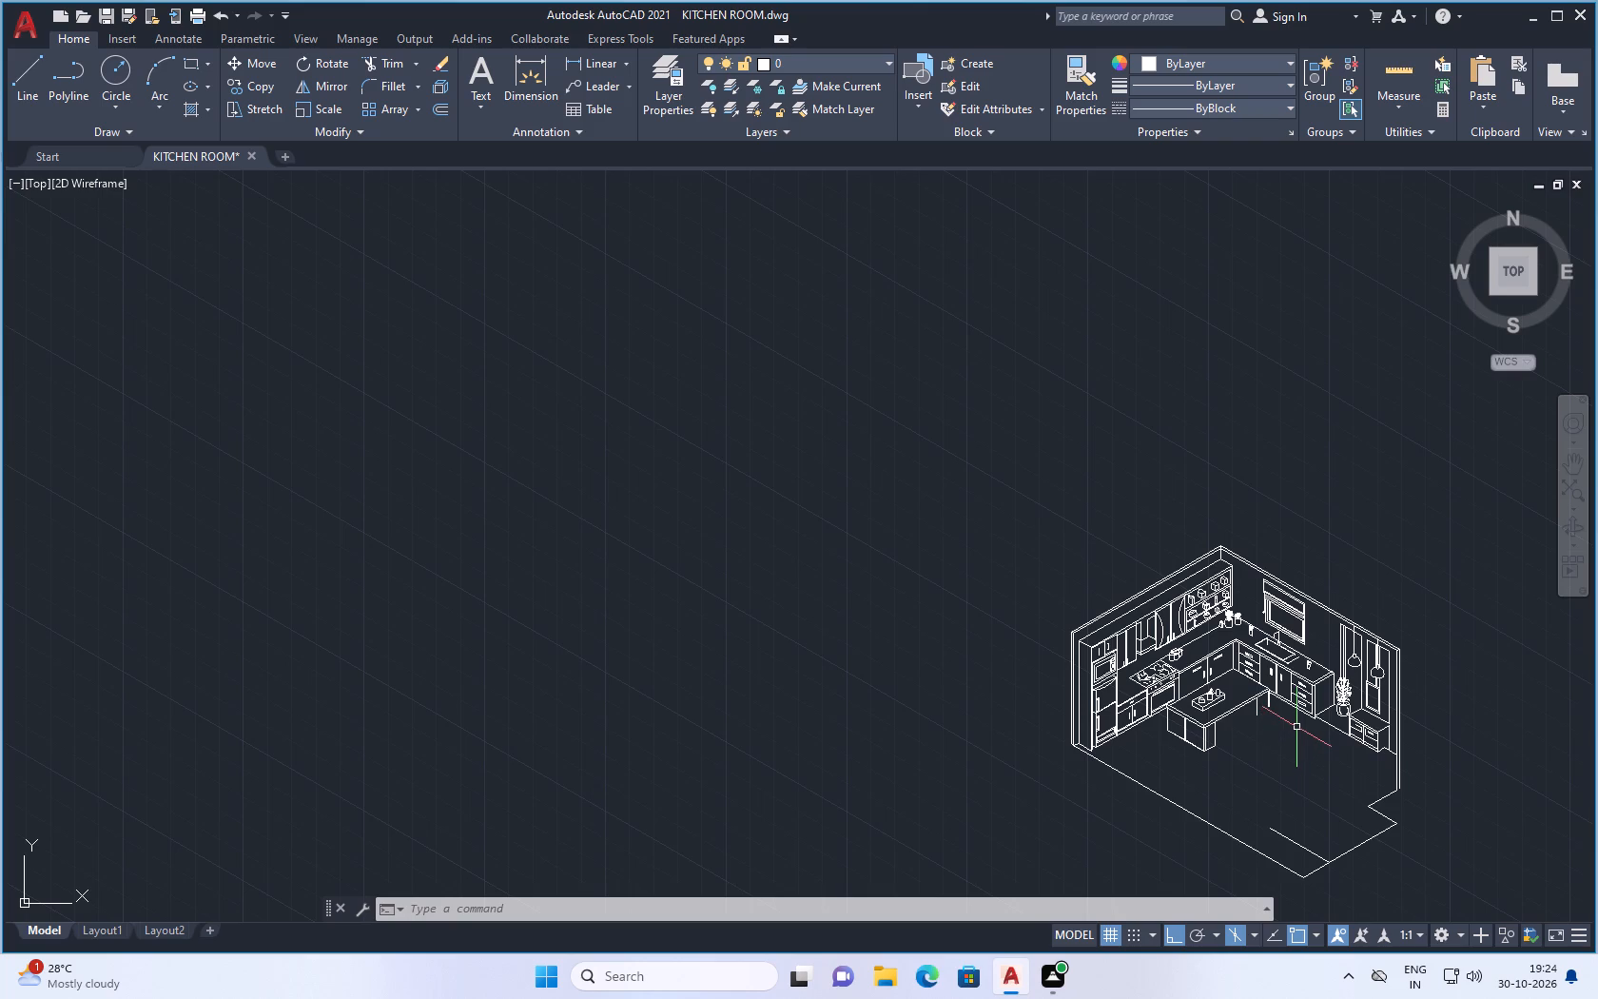
pyautogui.scroll(1, 1360, 804)
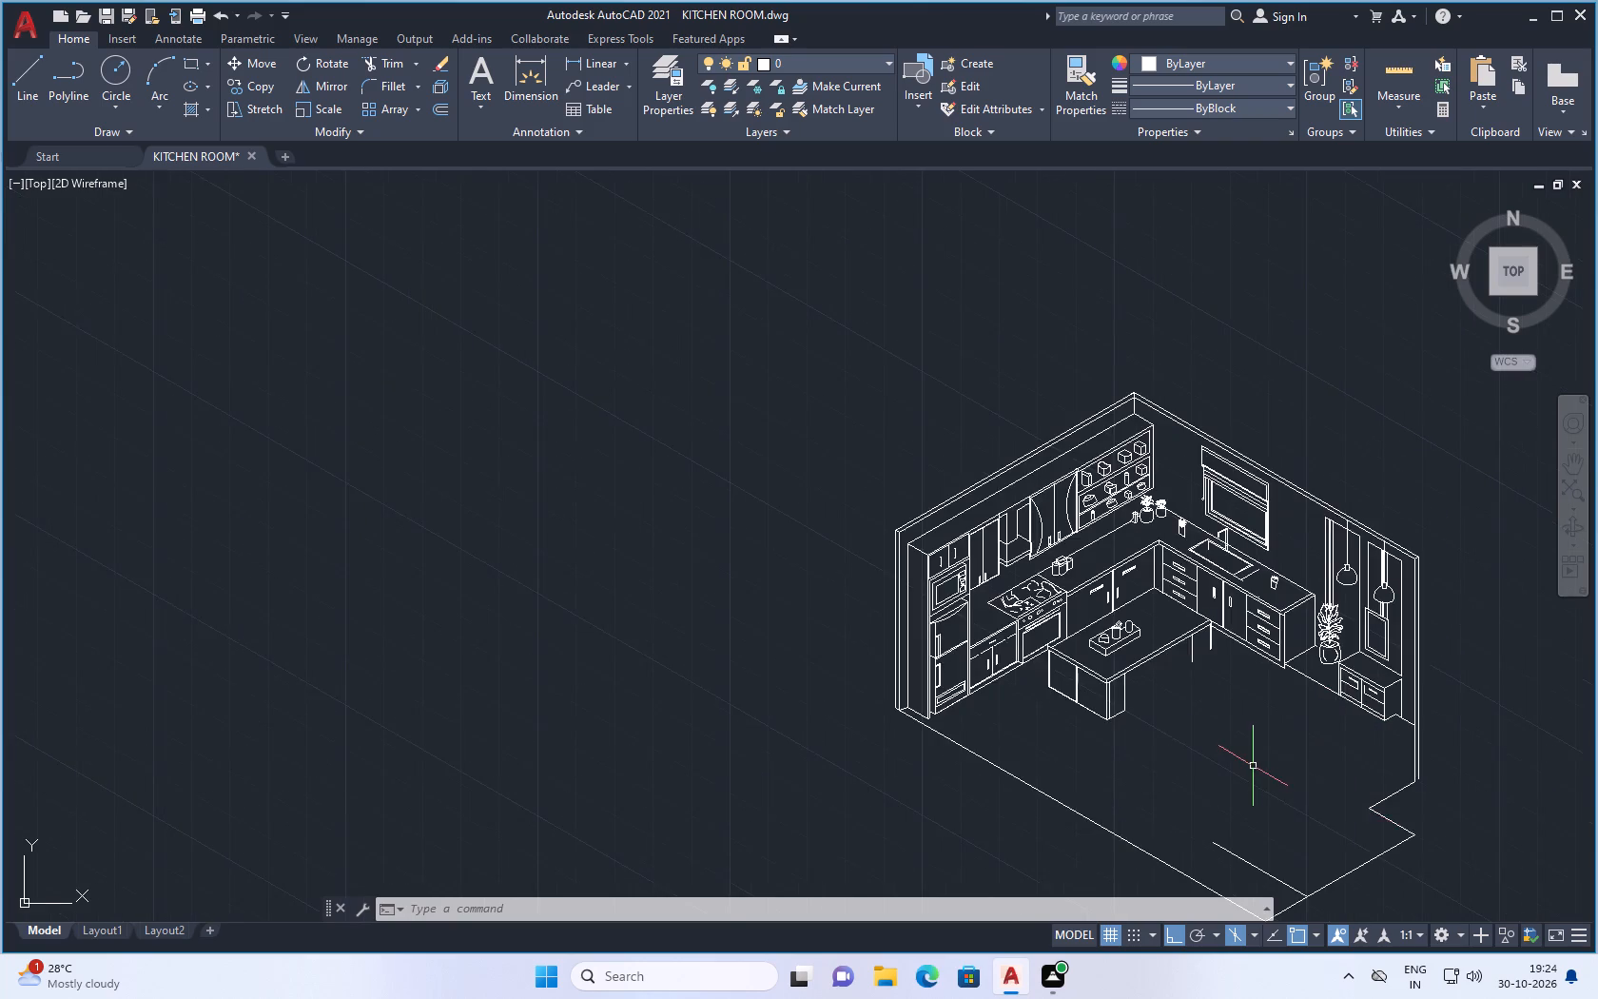
pyautogui.scroll(-2, 1253, 766)
pyautogui.scroll(3, 1236, 749)
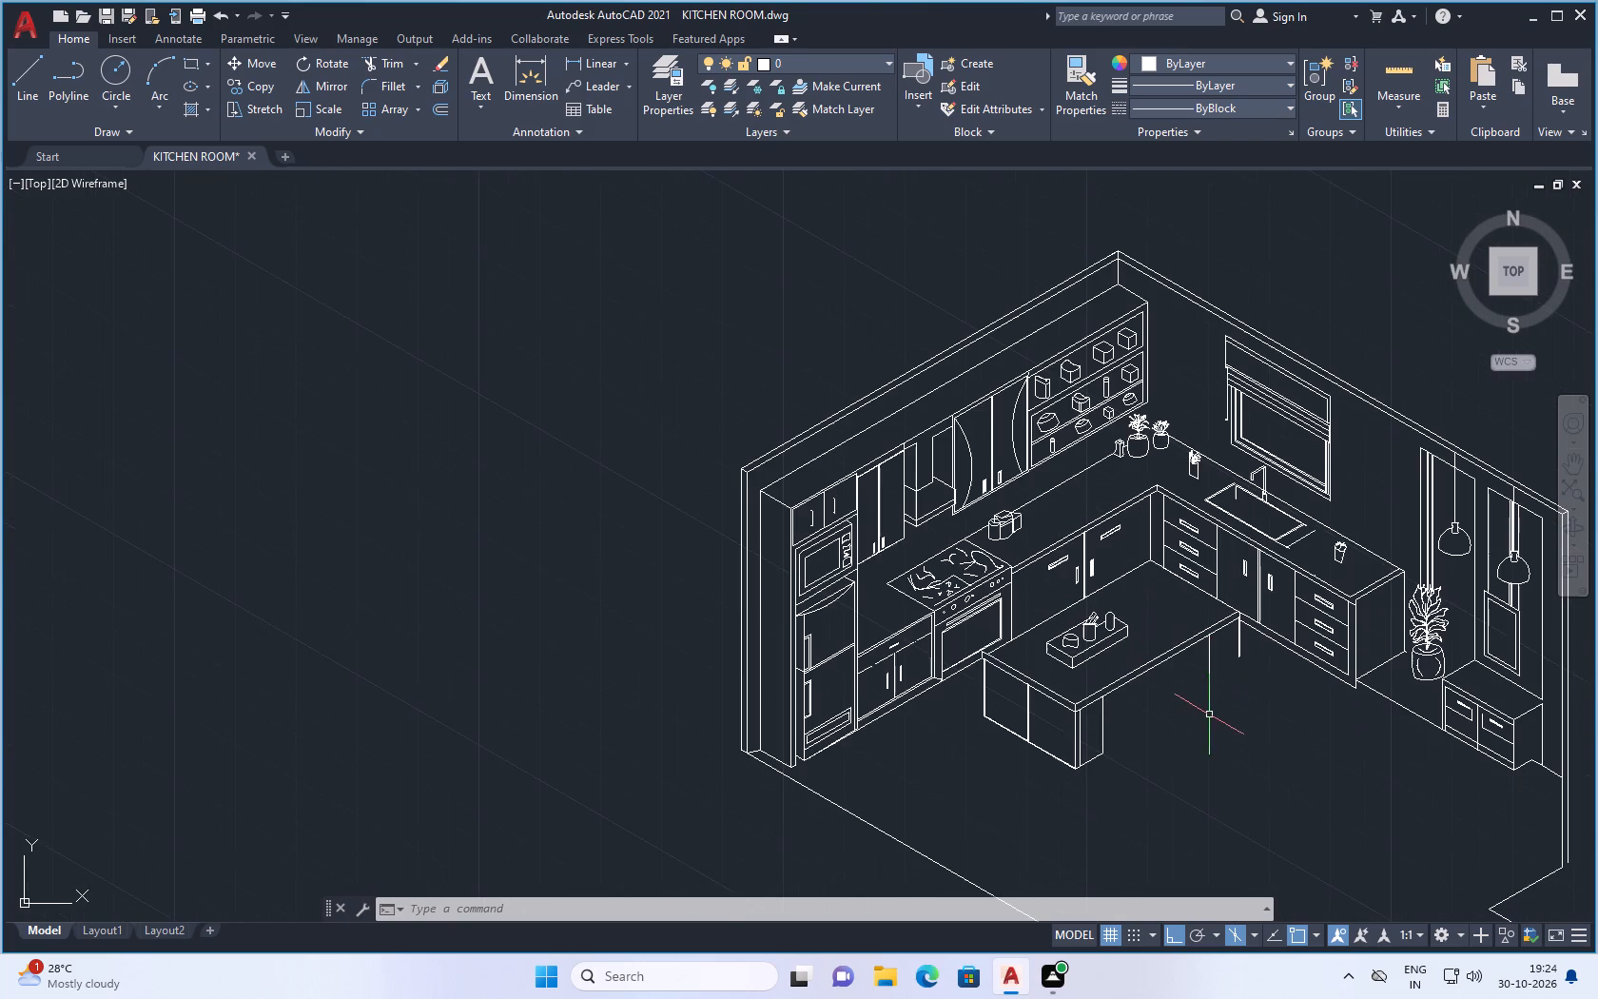
# Look through the House Designer.dwg blocks in DesignCenter and the architectural tool palette samples for furniture to add to the kitchen.
pyautogui.hotkey('ctrl', '2')
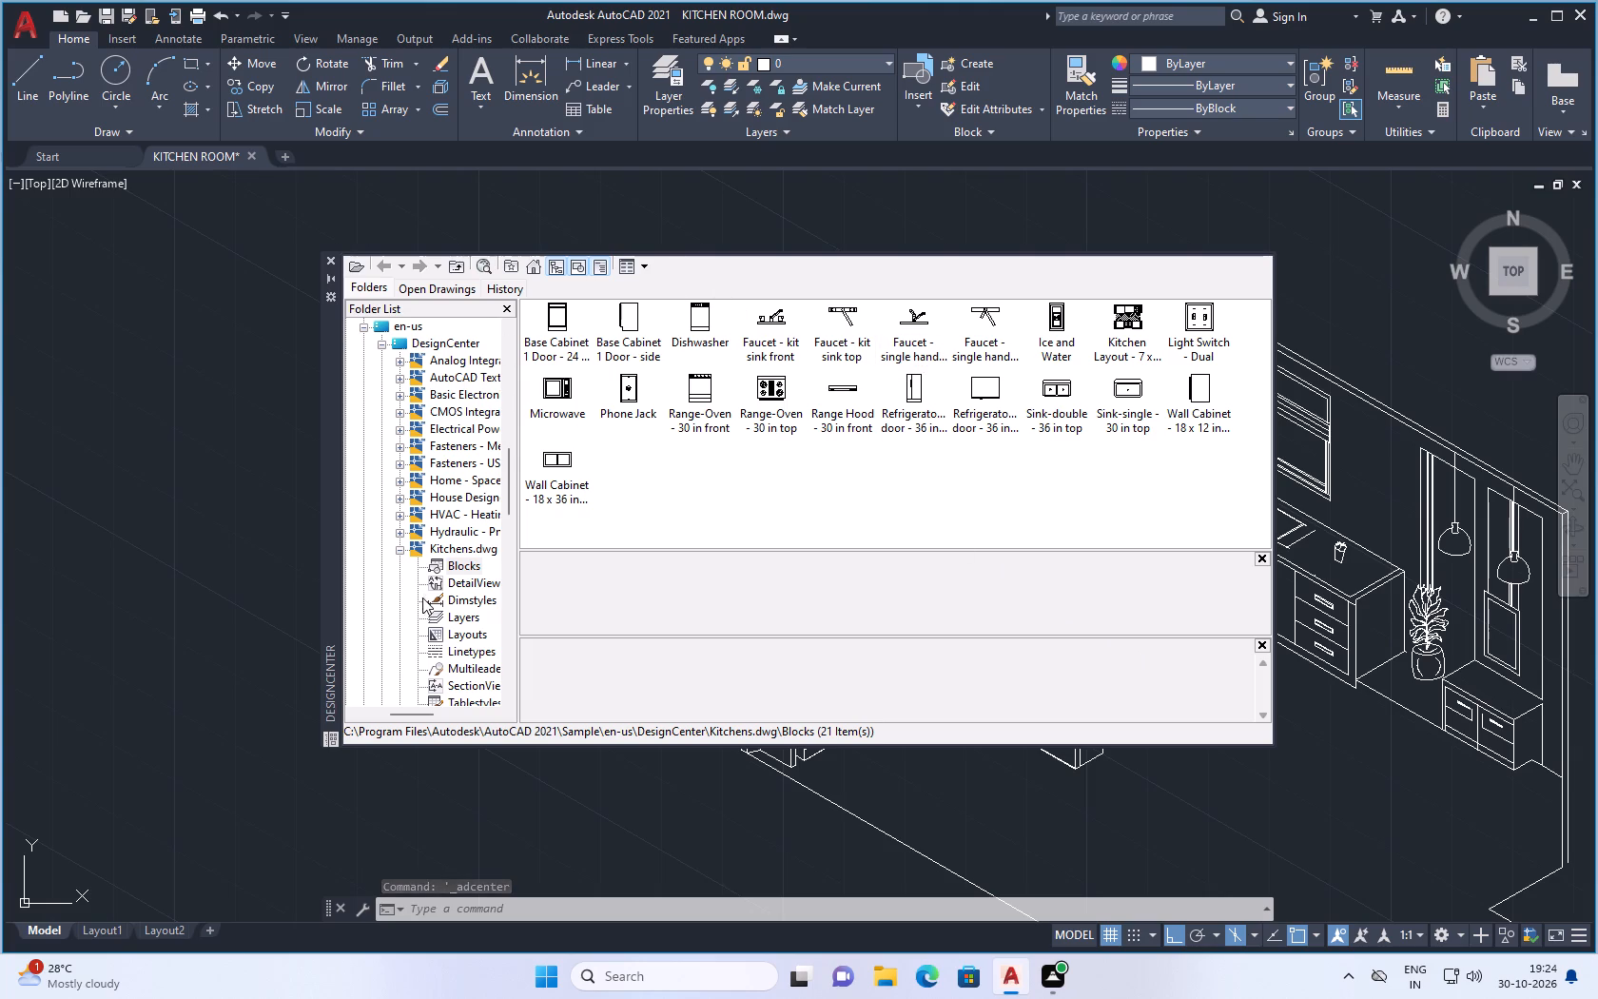
pyautogui.doubleClick(458, 493)
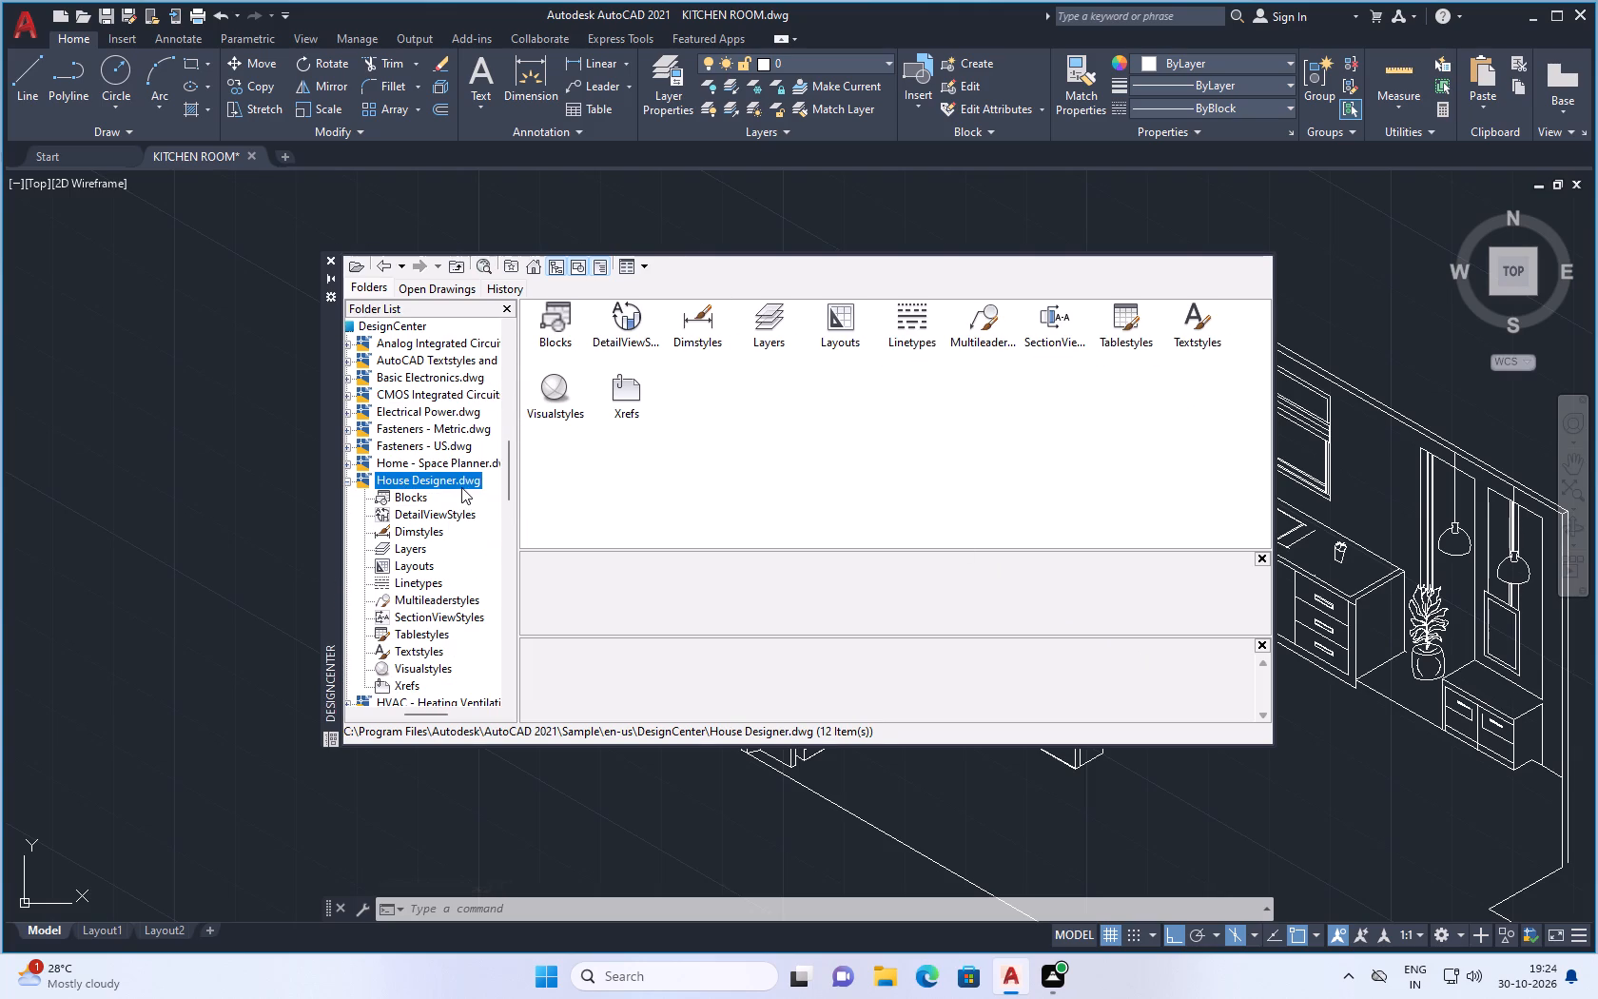
pyautogui.doubleClick(554, 327)
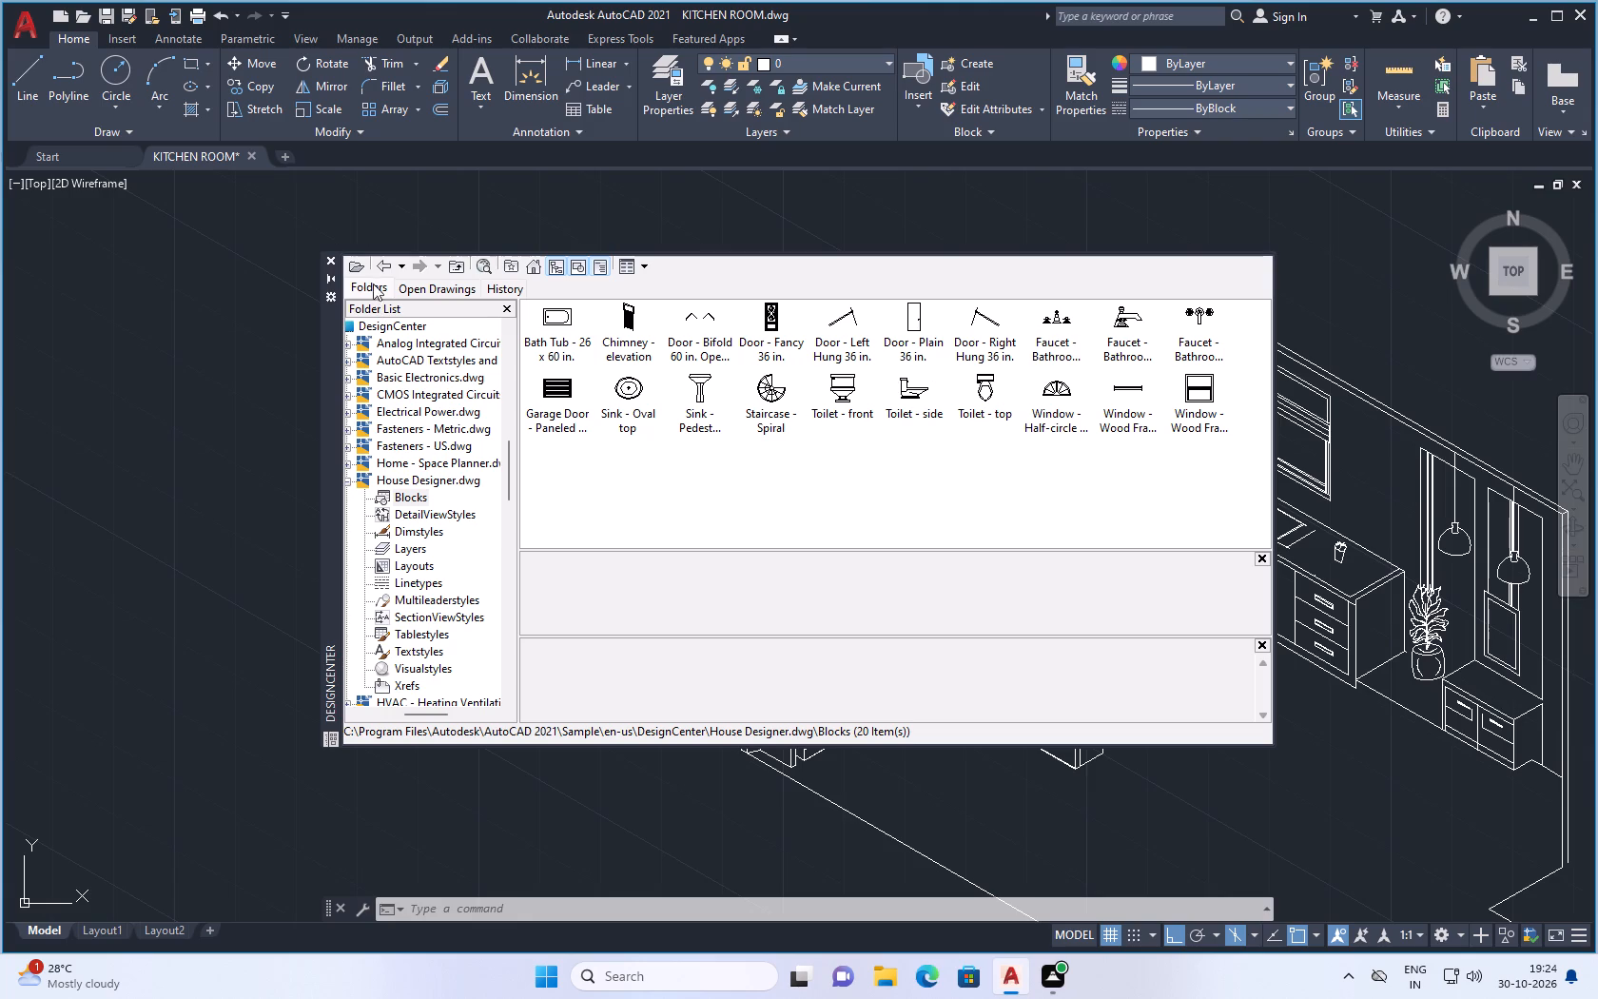
pyautogui.click(328, 257)
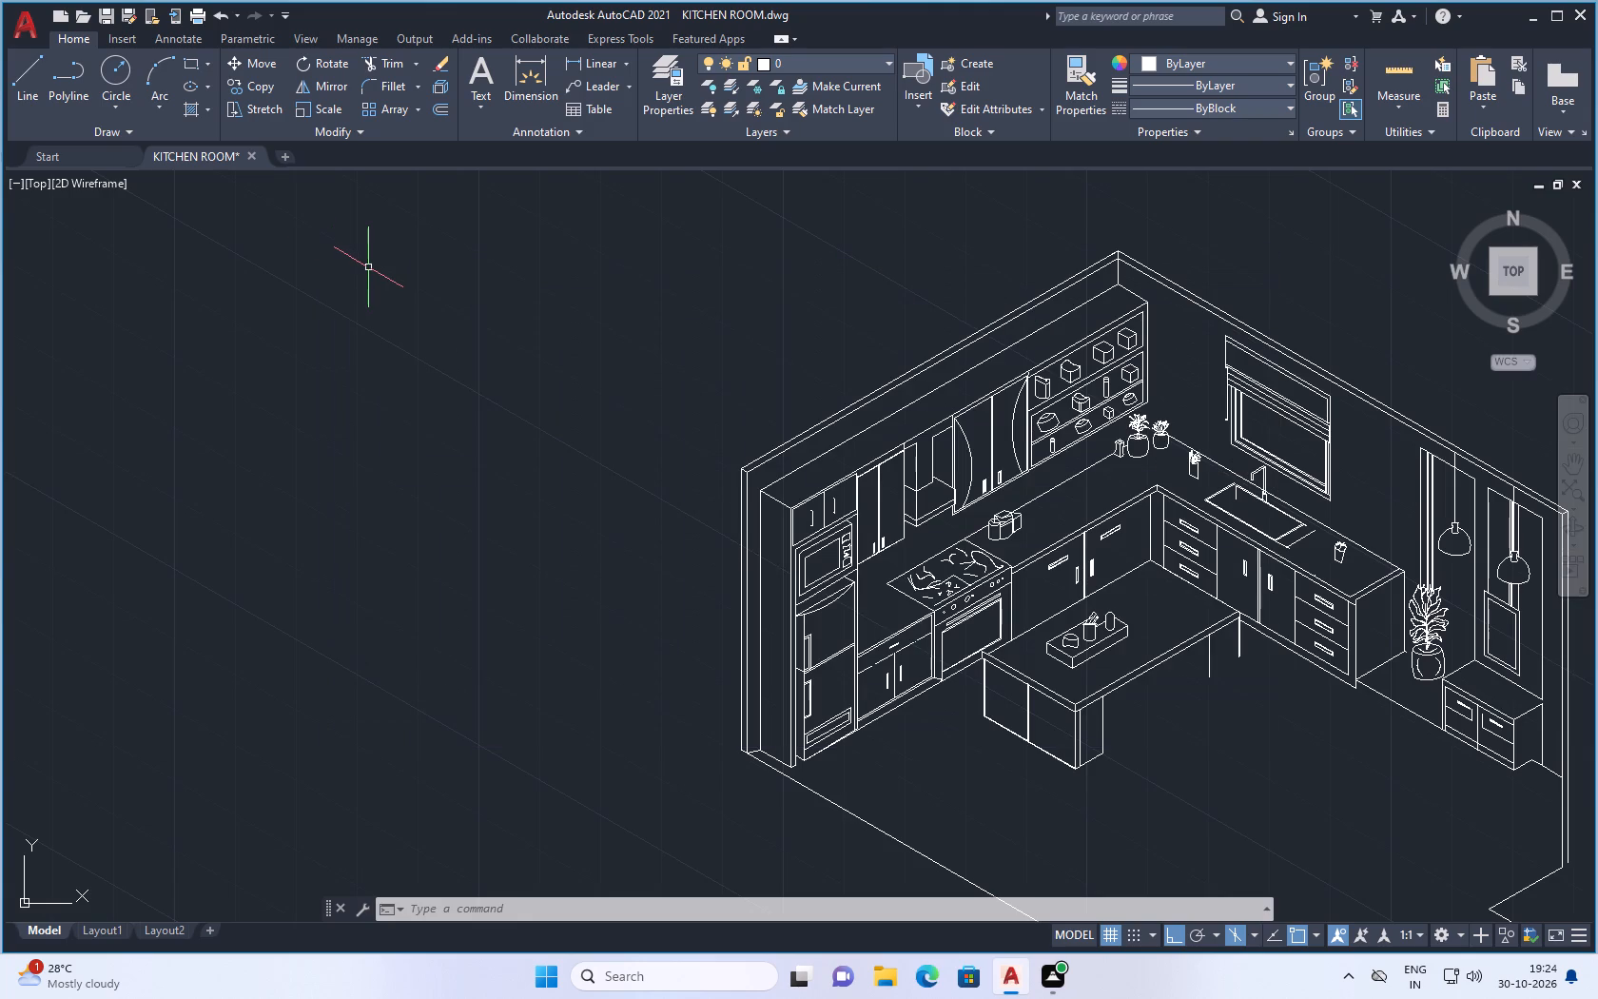
pyautogui.hotkey('ctrl', '3')
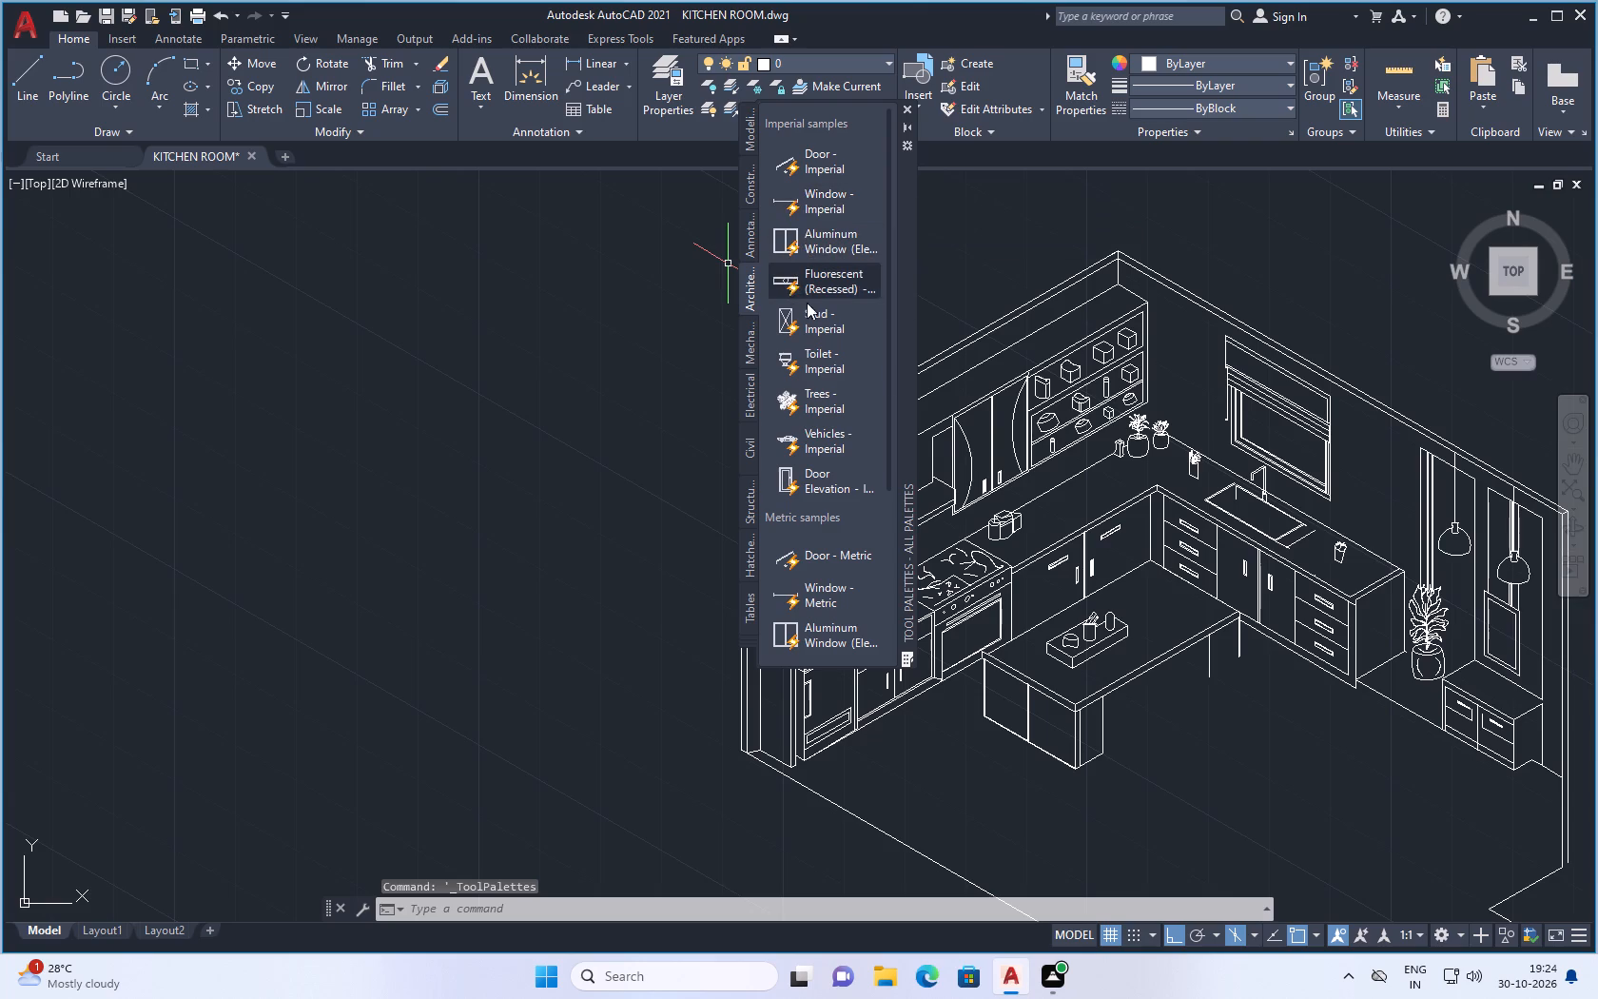
pyautogui.scroll(1, 822, 305)
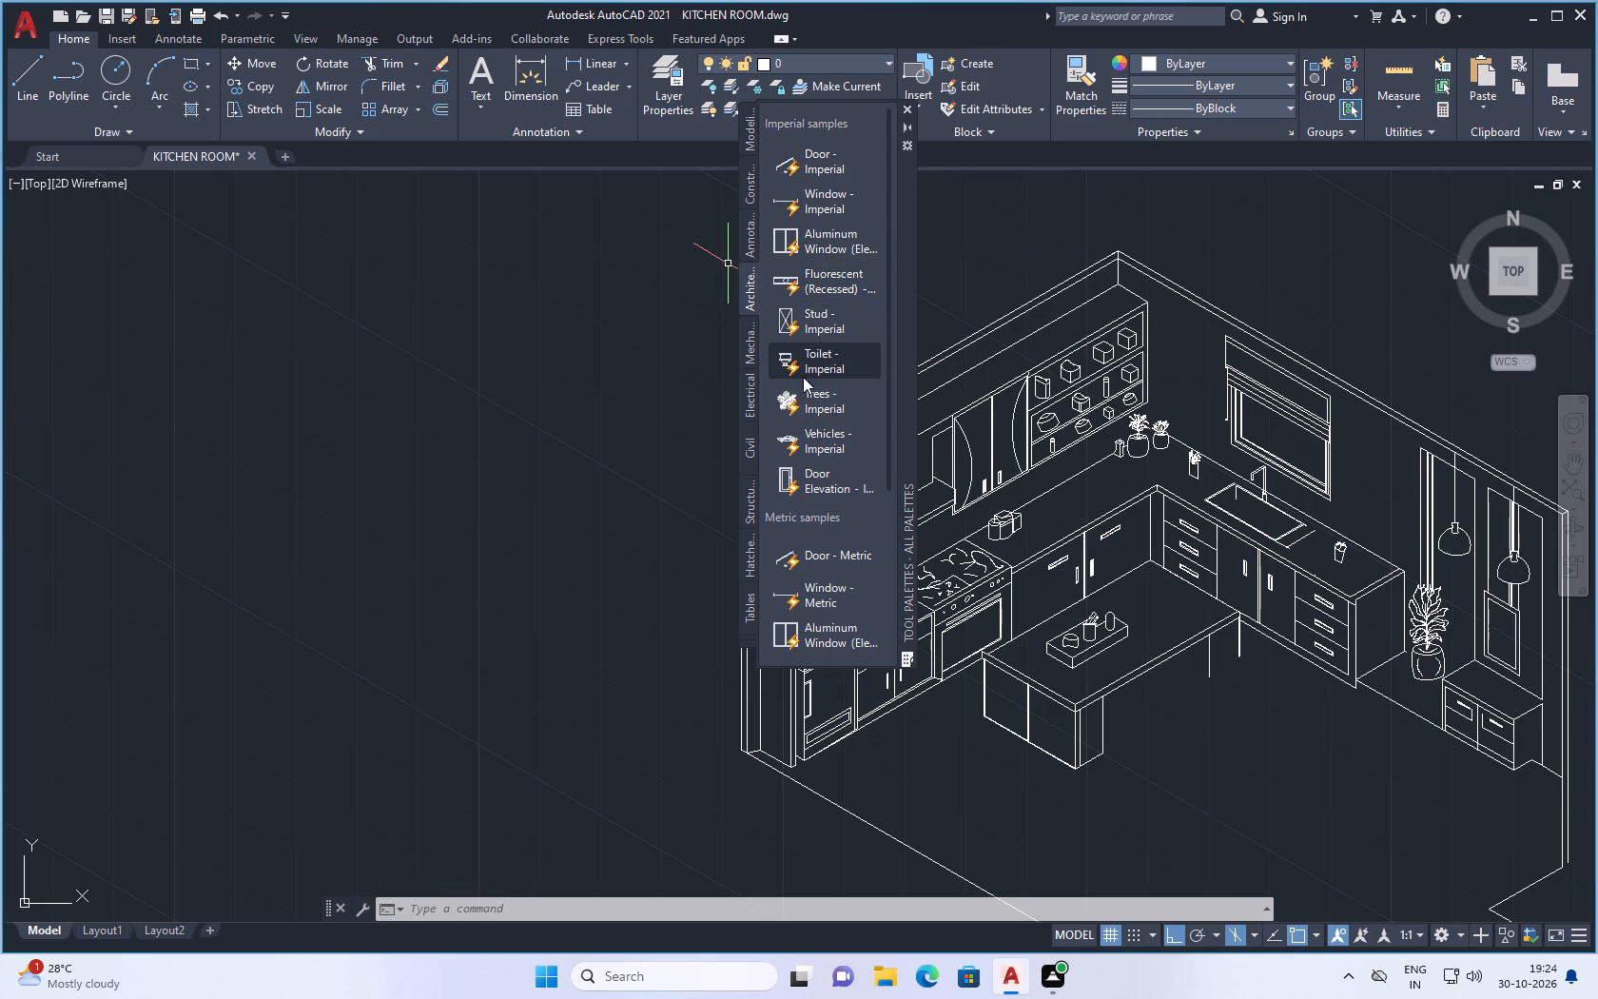
pyautogui.scroll(2, 804, 412)
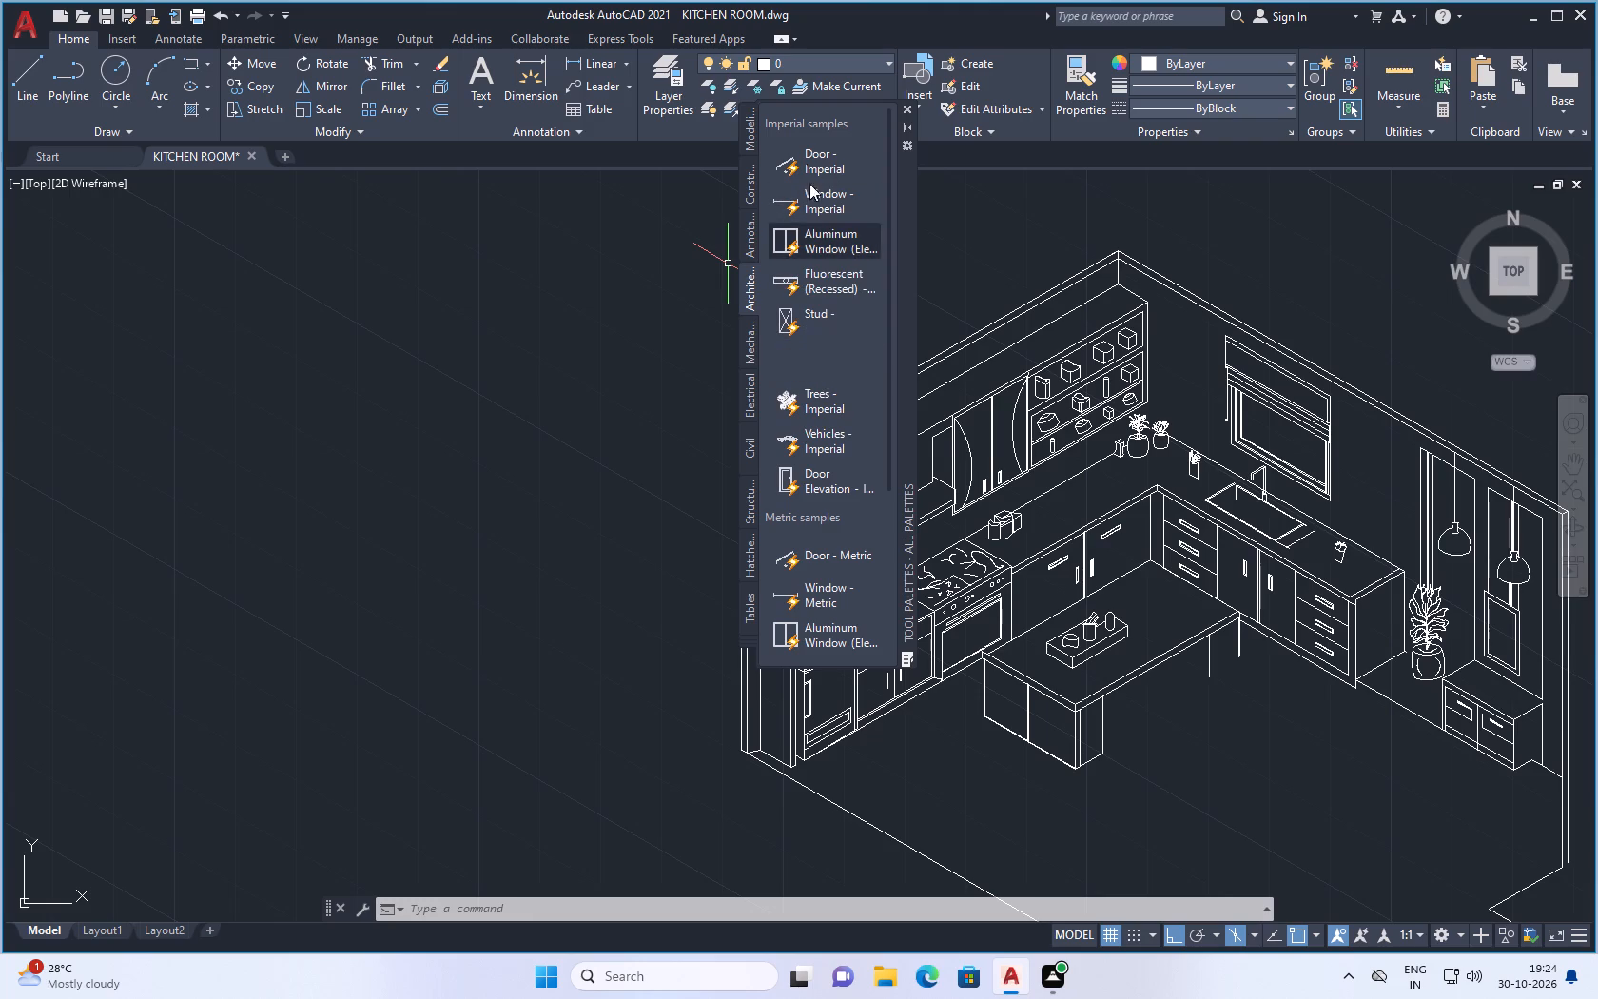
pyautogui.click(906, 109)
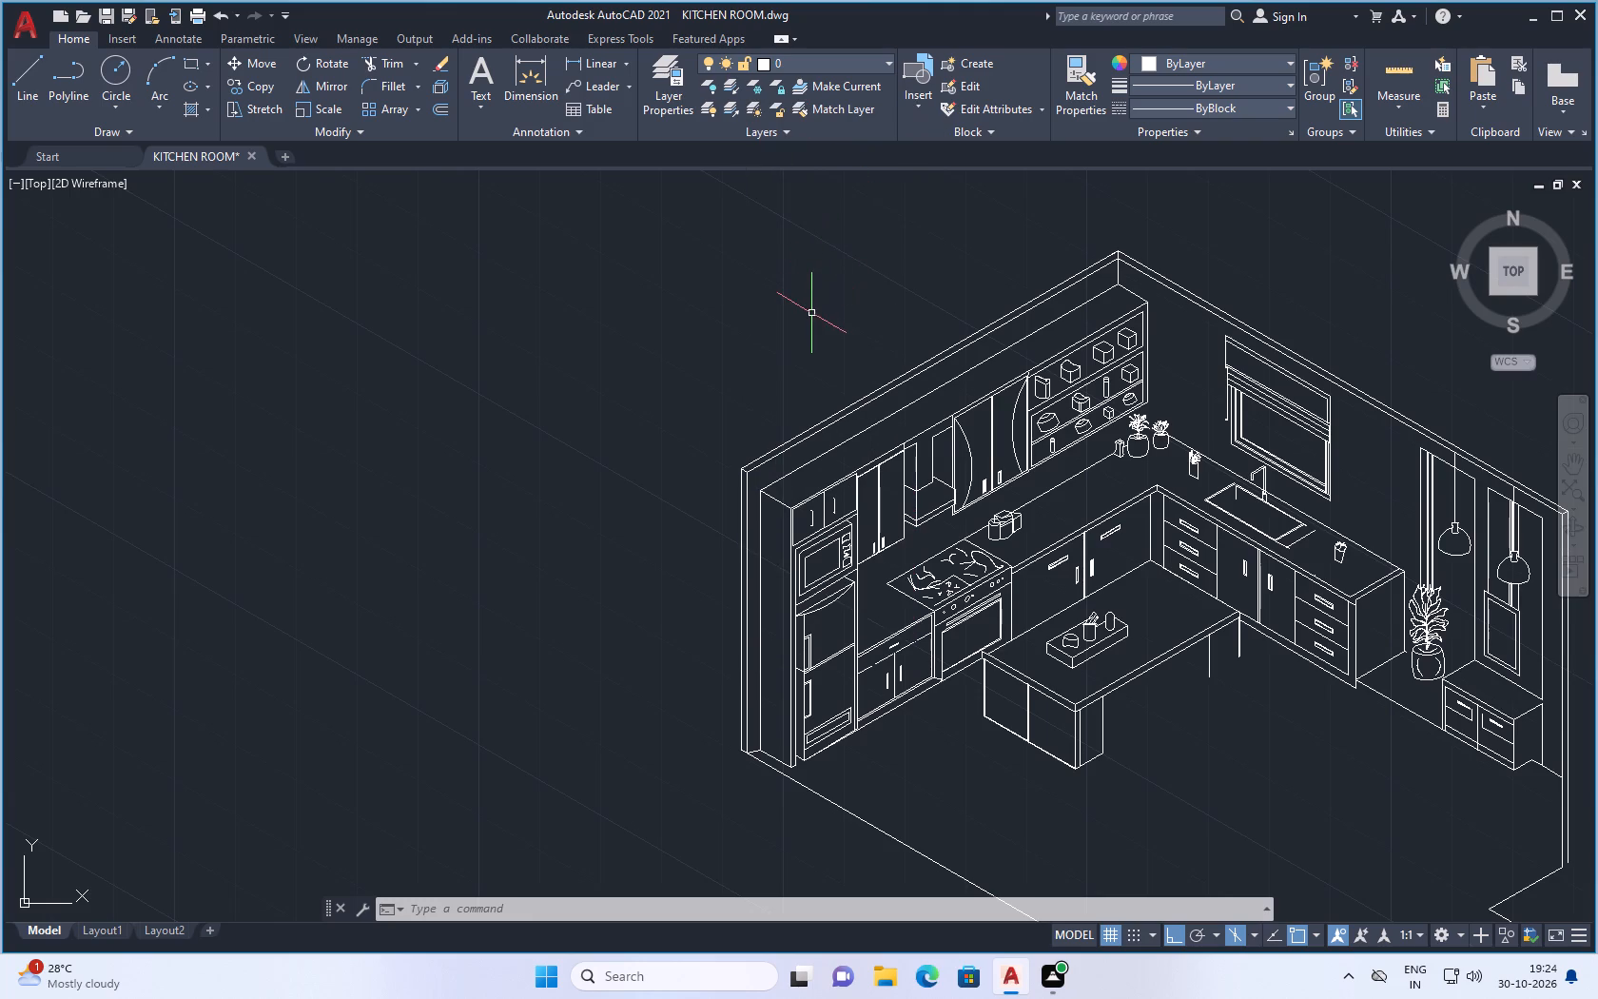
# Insert the Chair - Rocking block from the DesignCenter sample Home - Space Planner.dwg into the empty space west of the kitchen drawing.
pyautogui.hotkey('ctrl', '2')
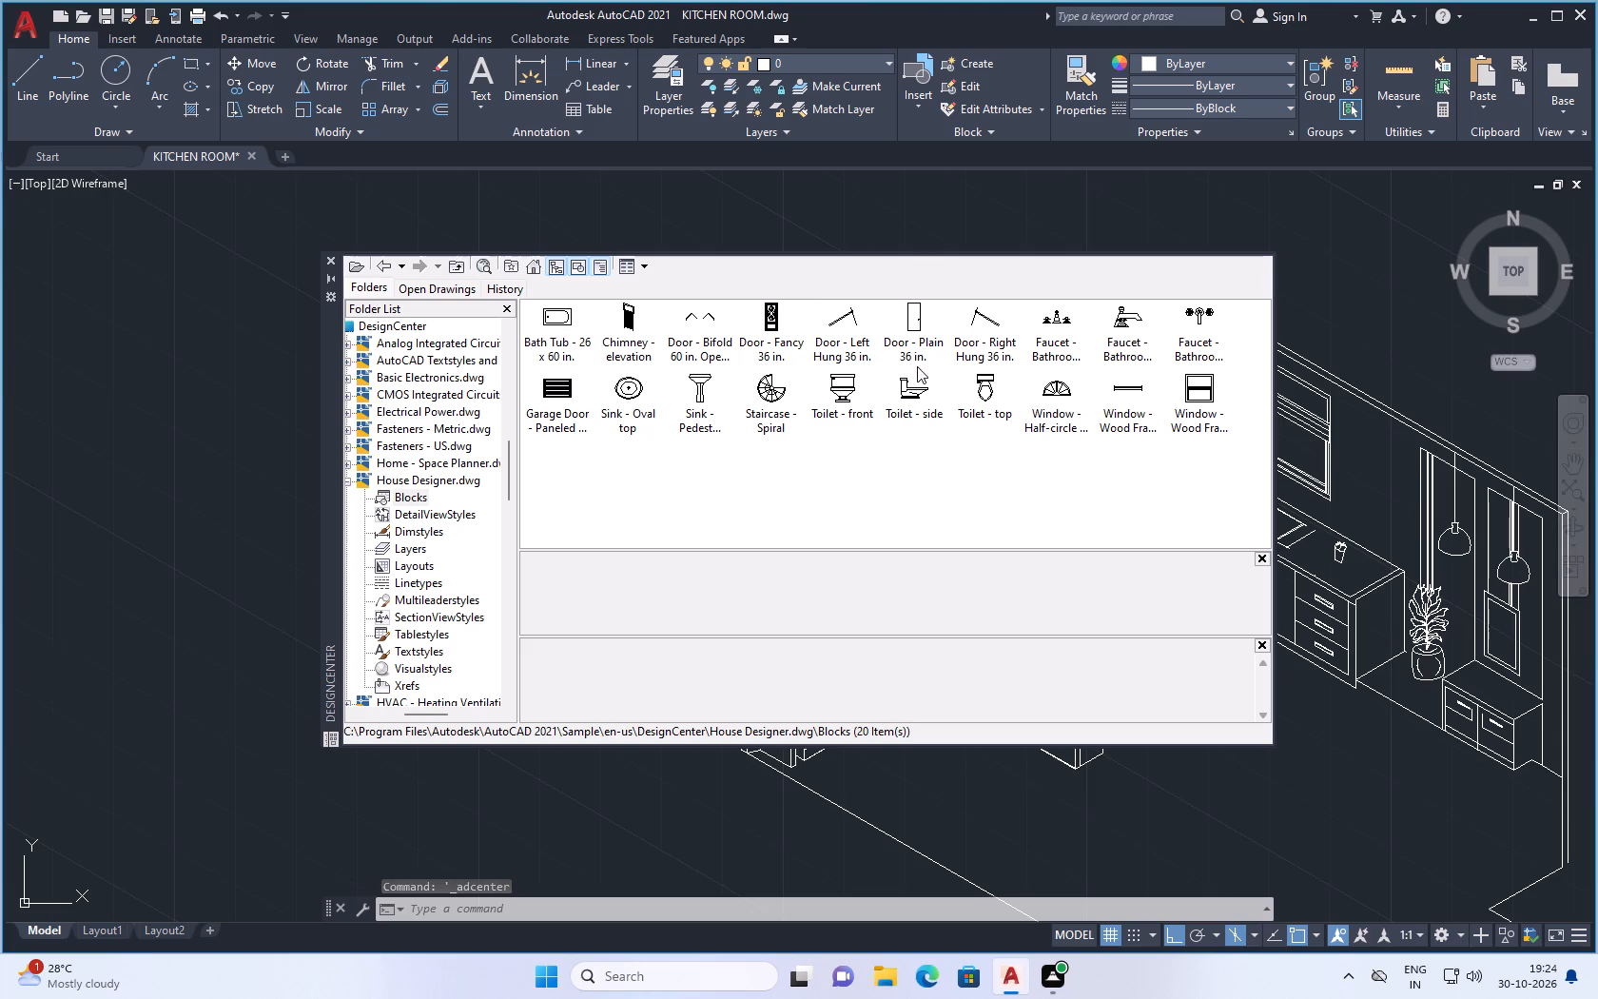
pyautogui.doubleClick(430, 477)
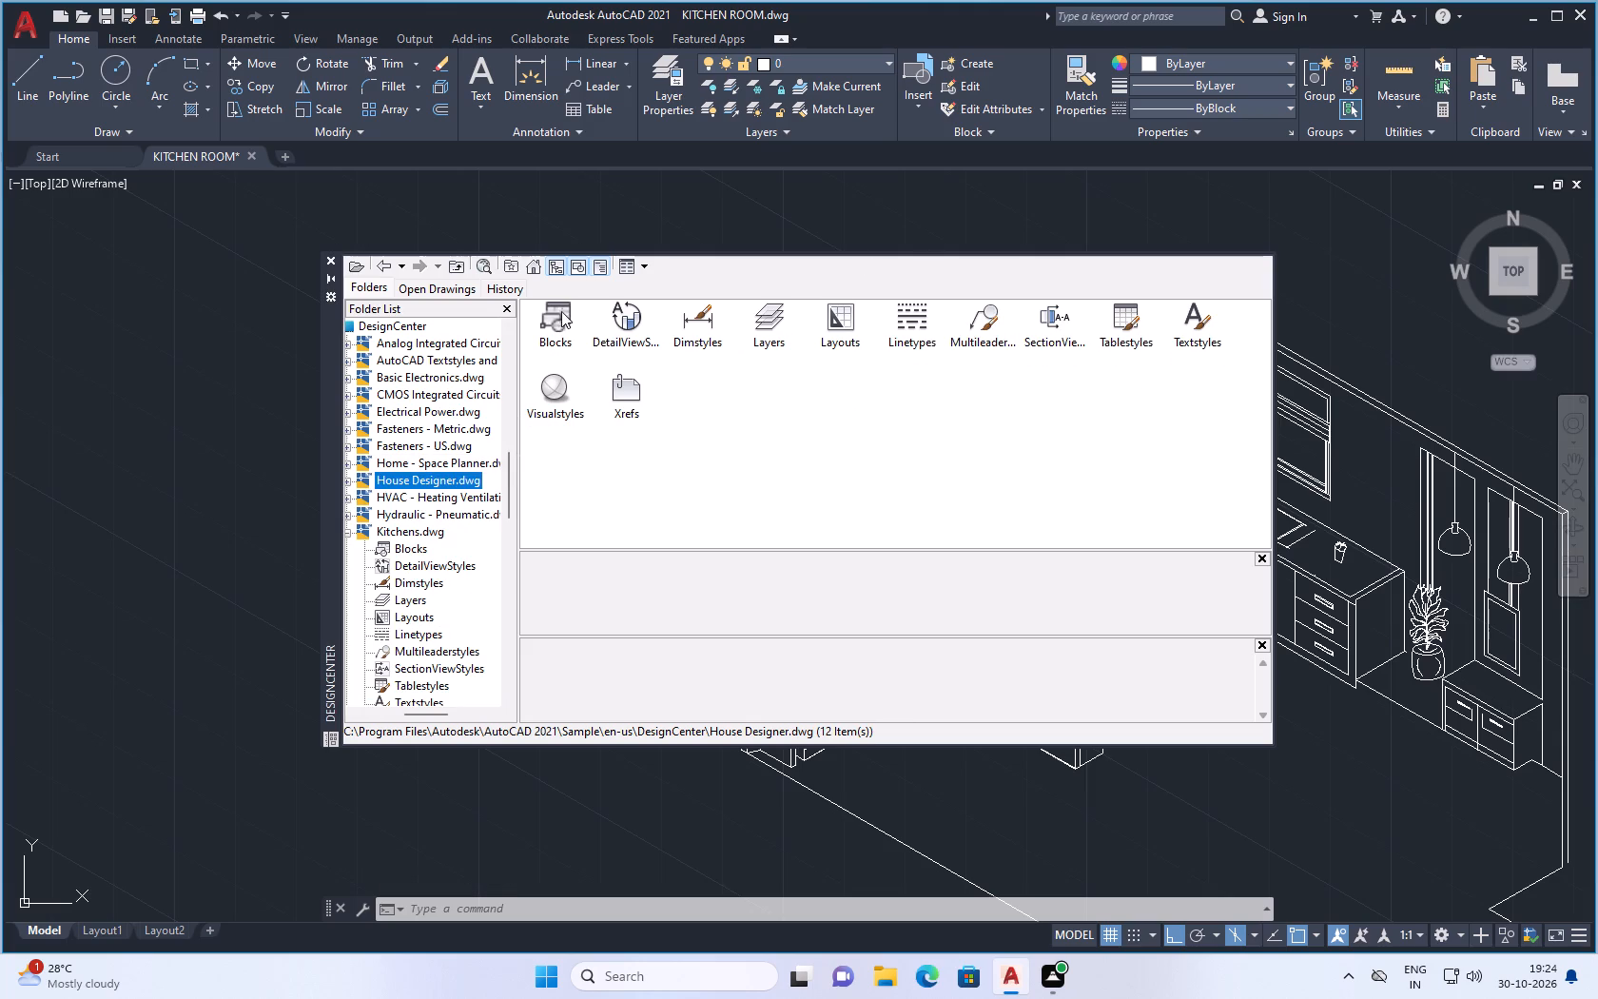
pyautogui.doubleClick(556, 314)
pyautogui.scroll(-1, 788, 362)
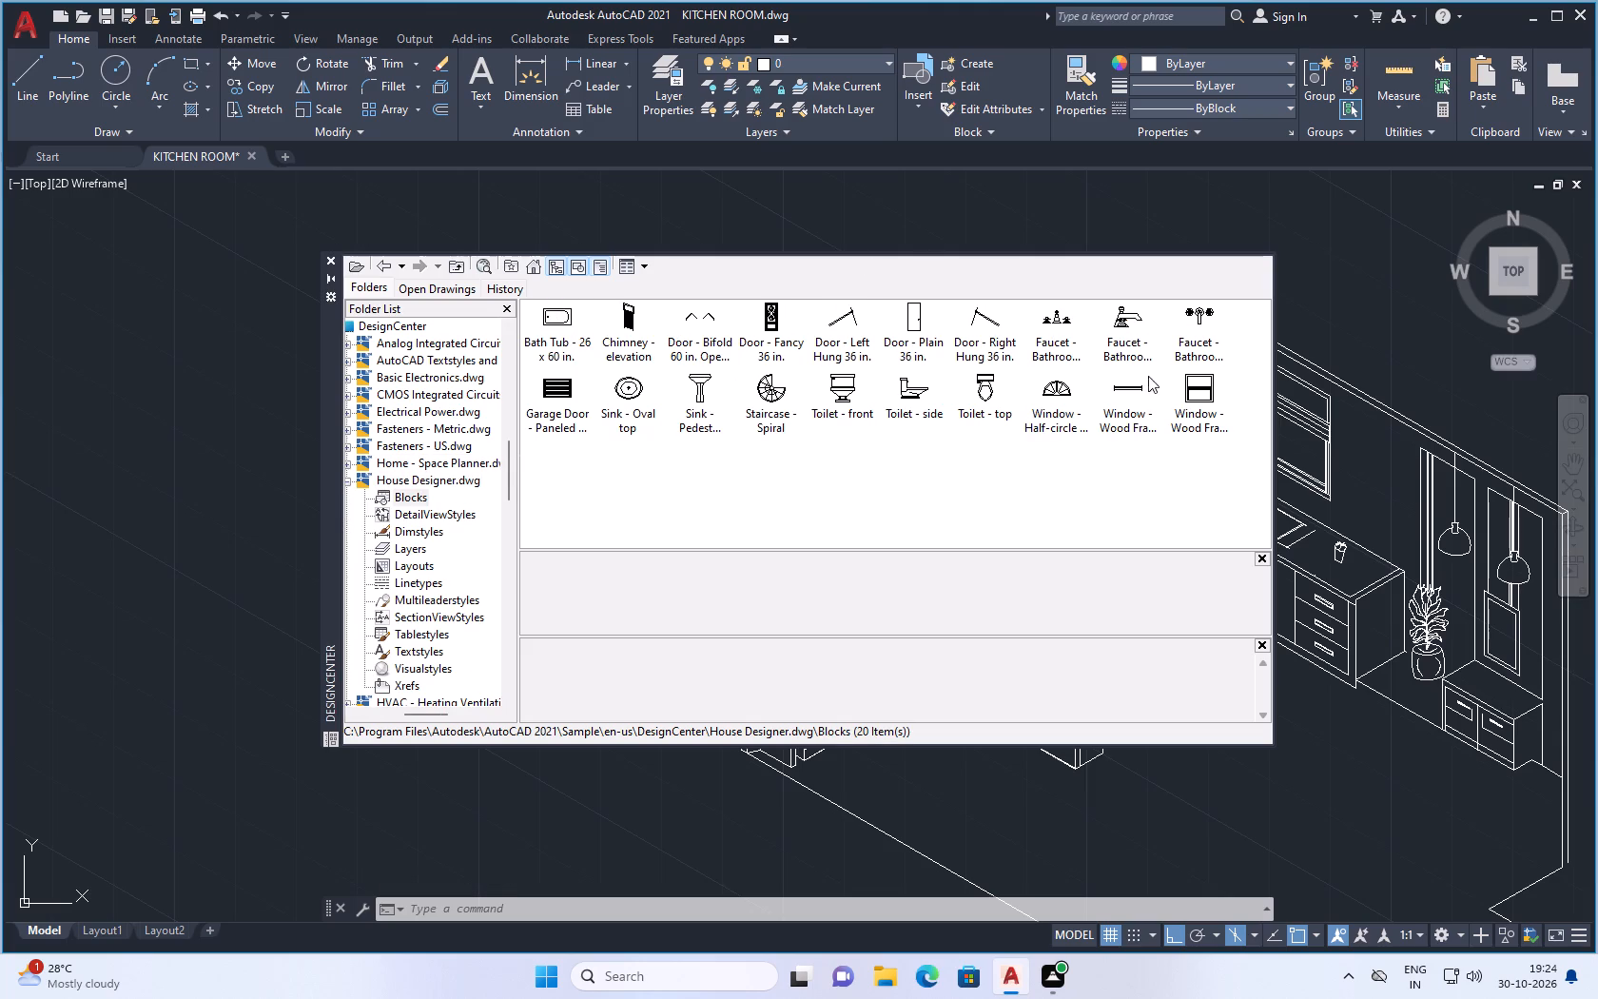
pyautogui.scroll(1, 1134, 352)
pyautogui.scroll(1, 582, 363)
pyautogui.doubleClick(466, 463)
pyautogui.doubleClick(570, 327)
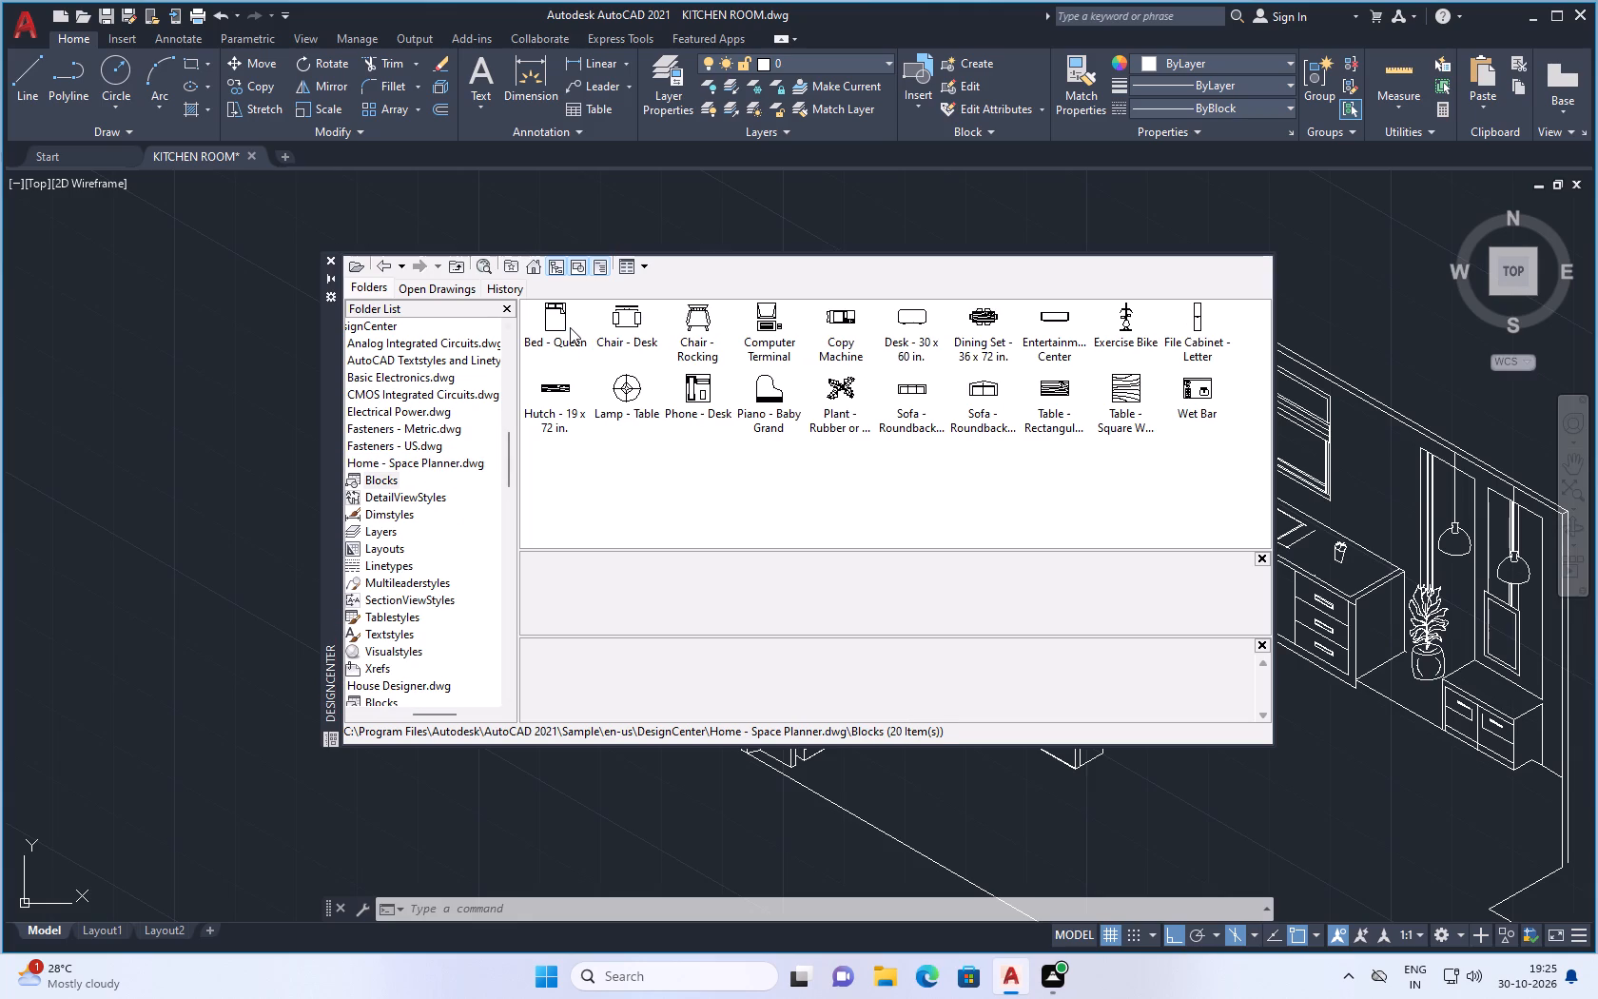
pyautogui.moveTo(692, 323); pyautogui.dragTo(197, 633)
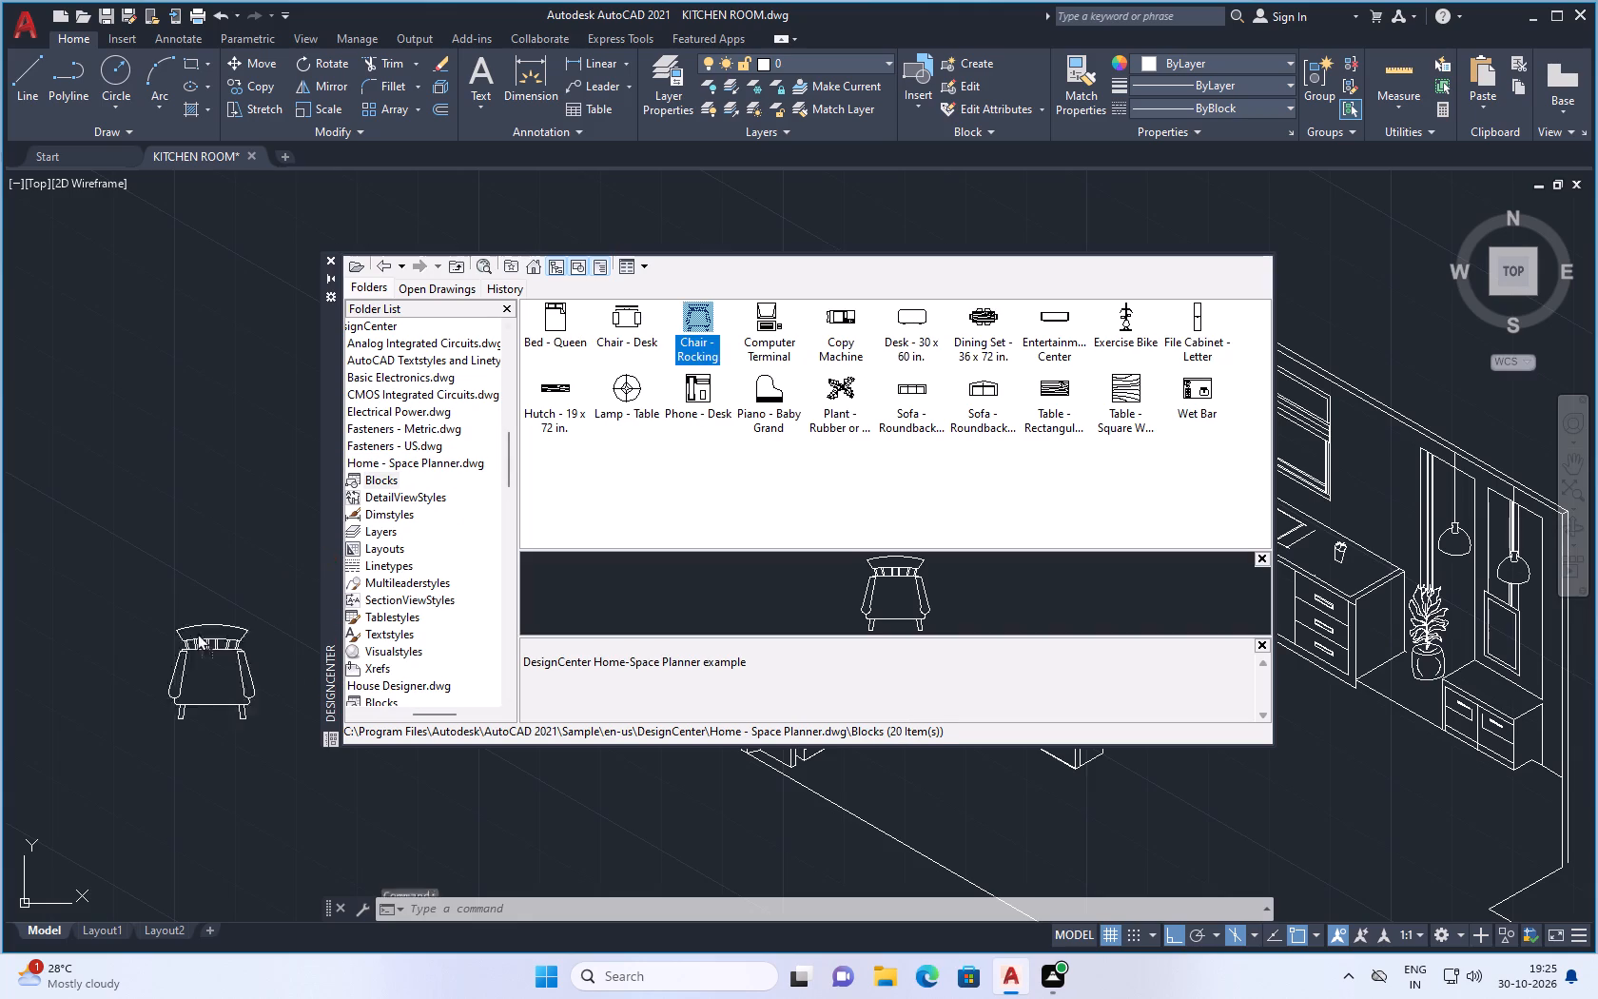
pyautogui.moveTo(197, 633); pyautogui.dragTo(150, 655)
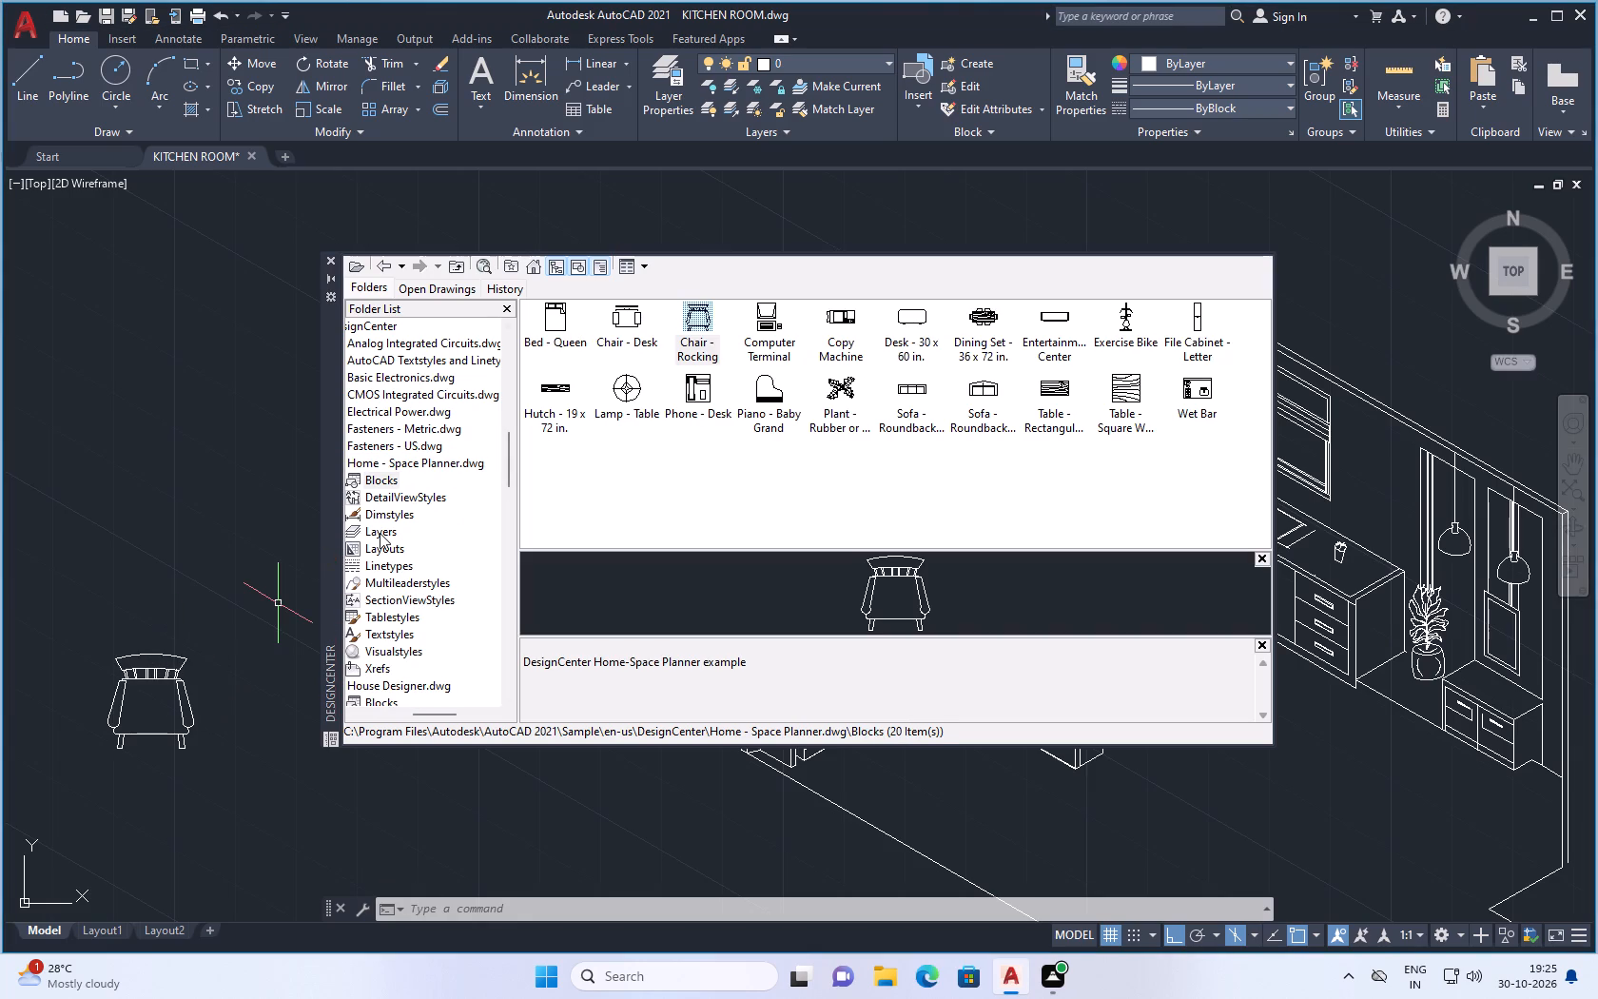
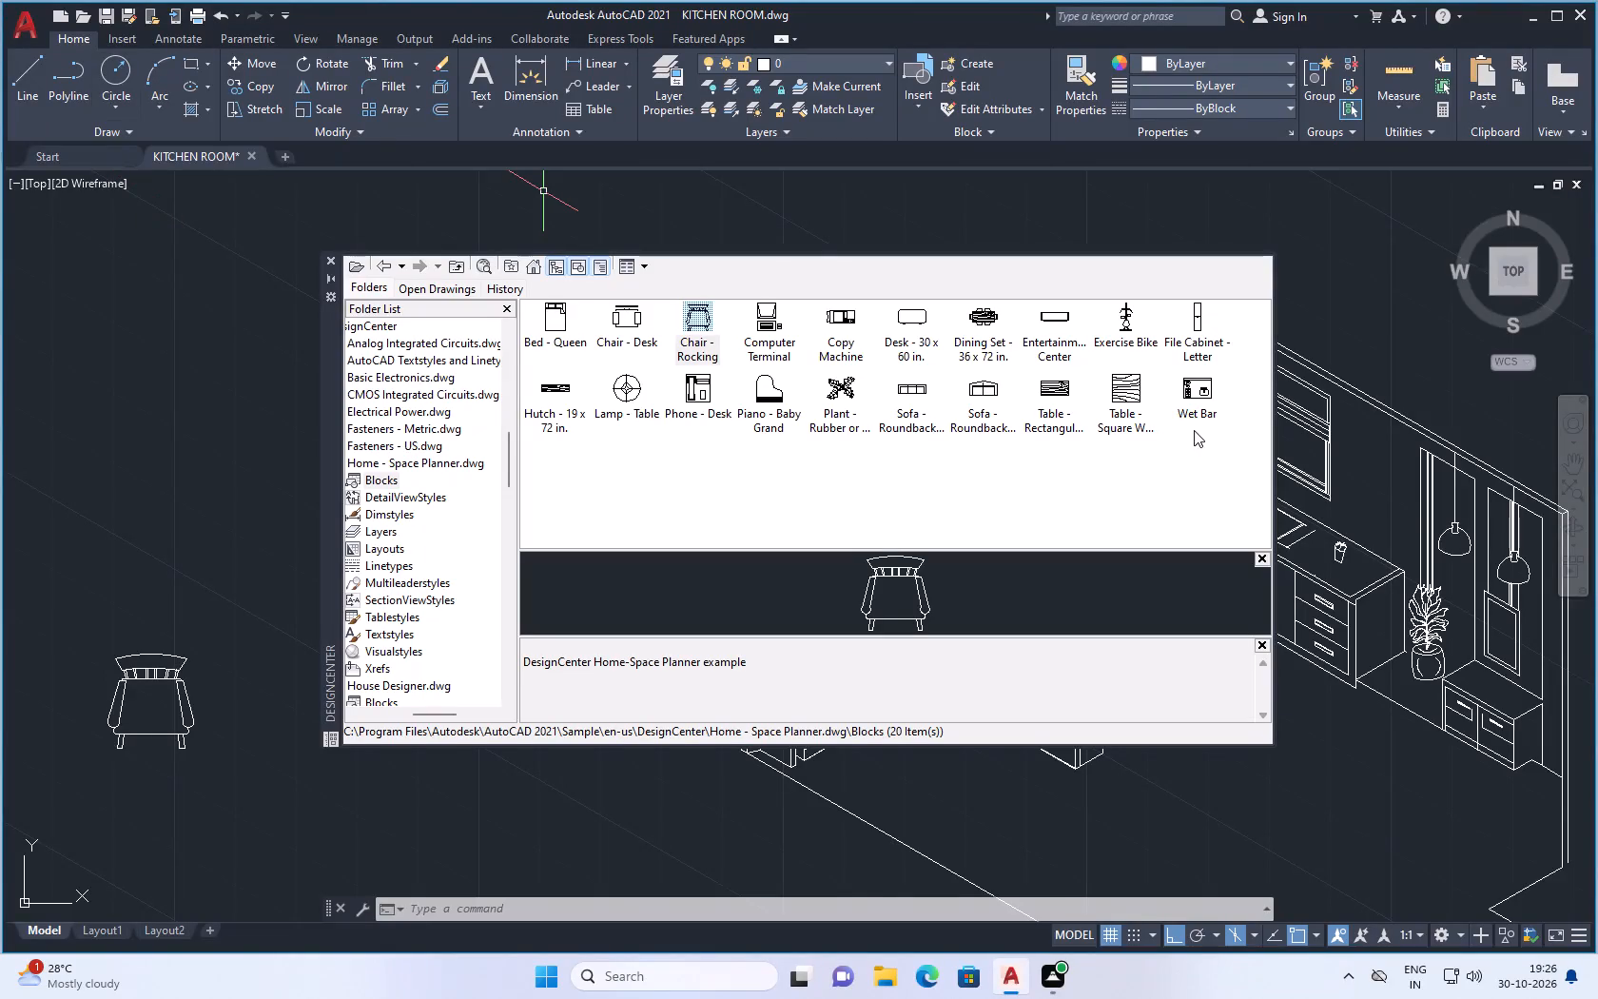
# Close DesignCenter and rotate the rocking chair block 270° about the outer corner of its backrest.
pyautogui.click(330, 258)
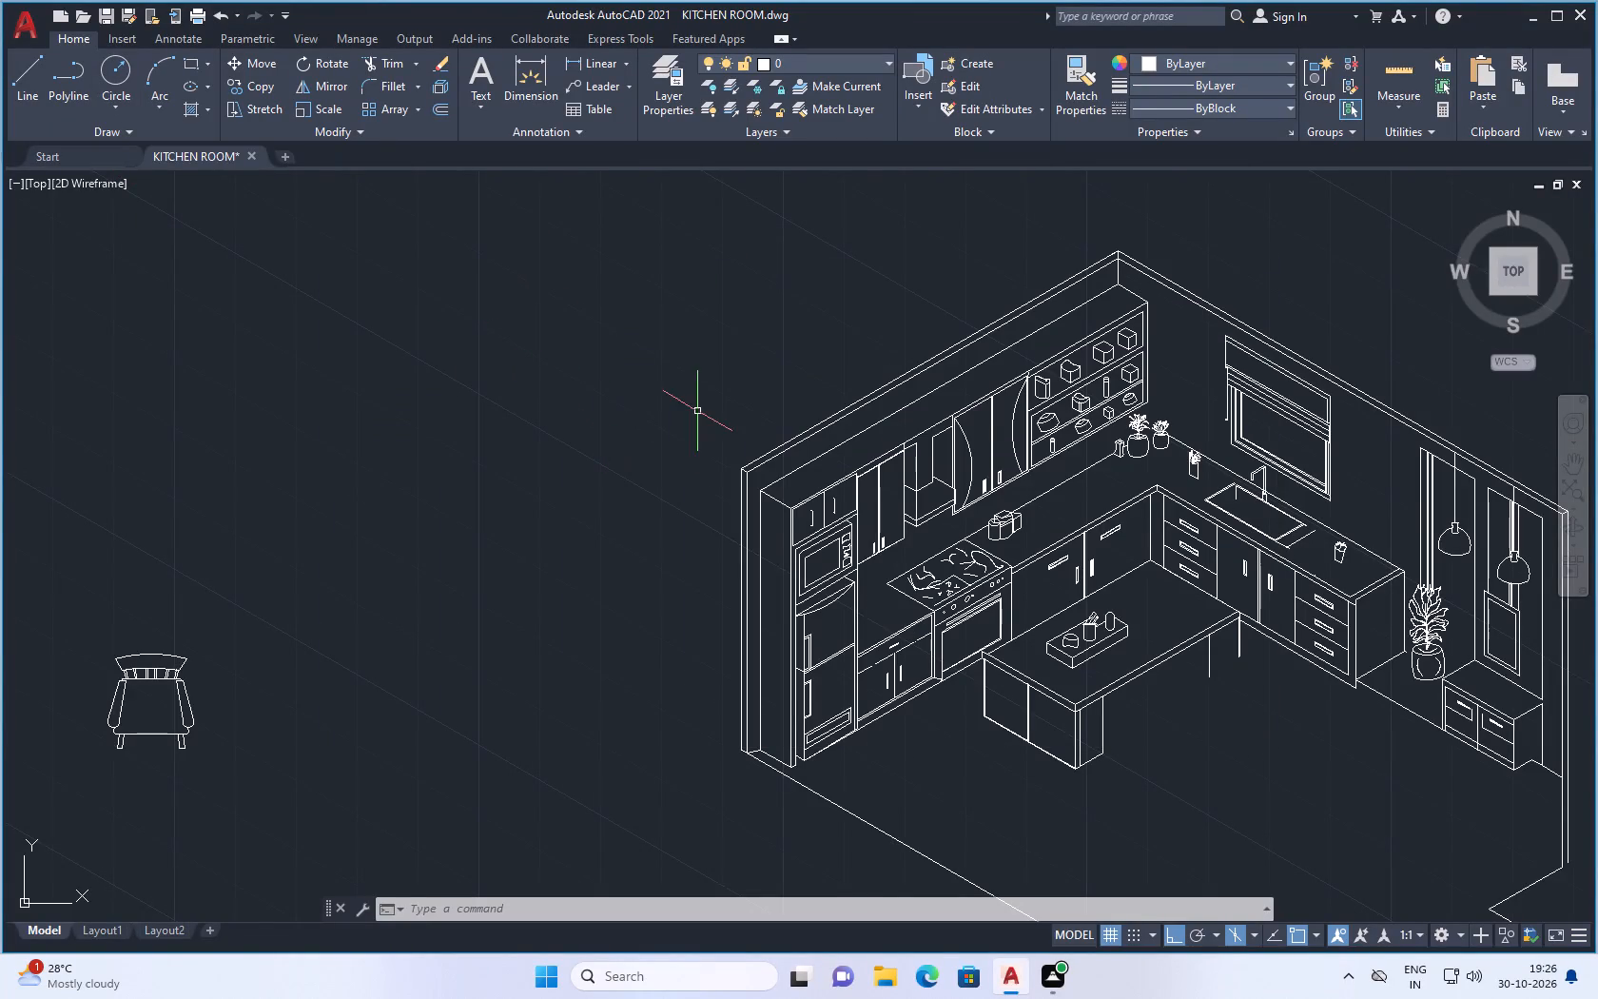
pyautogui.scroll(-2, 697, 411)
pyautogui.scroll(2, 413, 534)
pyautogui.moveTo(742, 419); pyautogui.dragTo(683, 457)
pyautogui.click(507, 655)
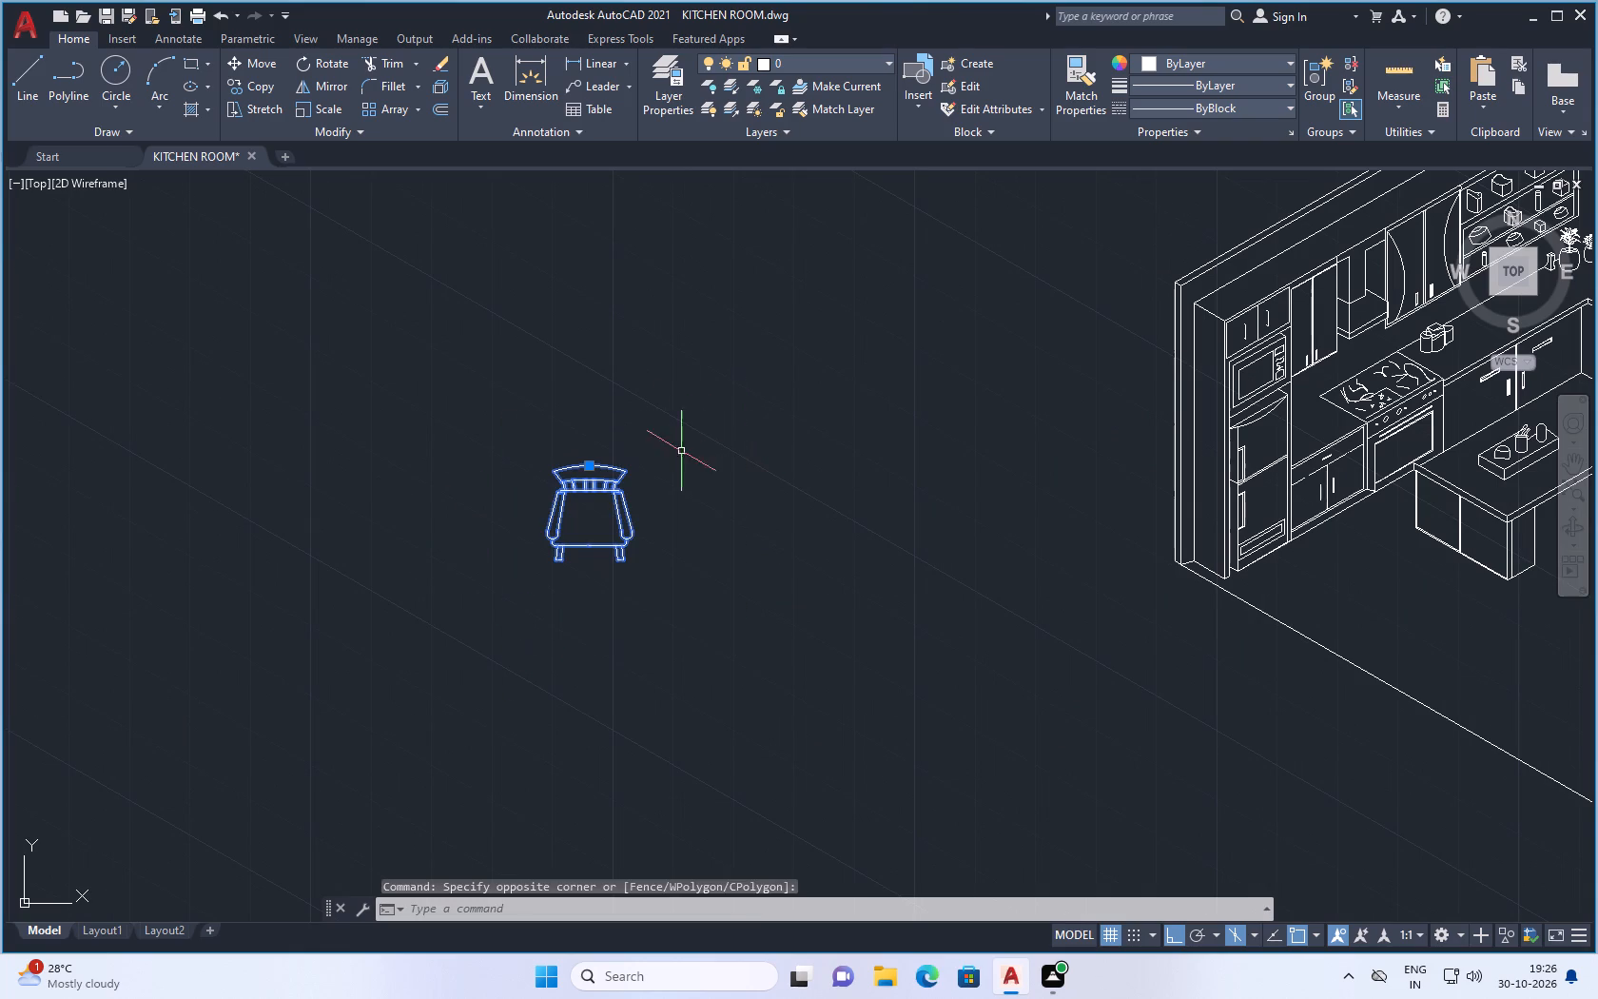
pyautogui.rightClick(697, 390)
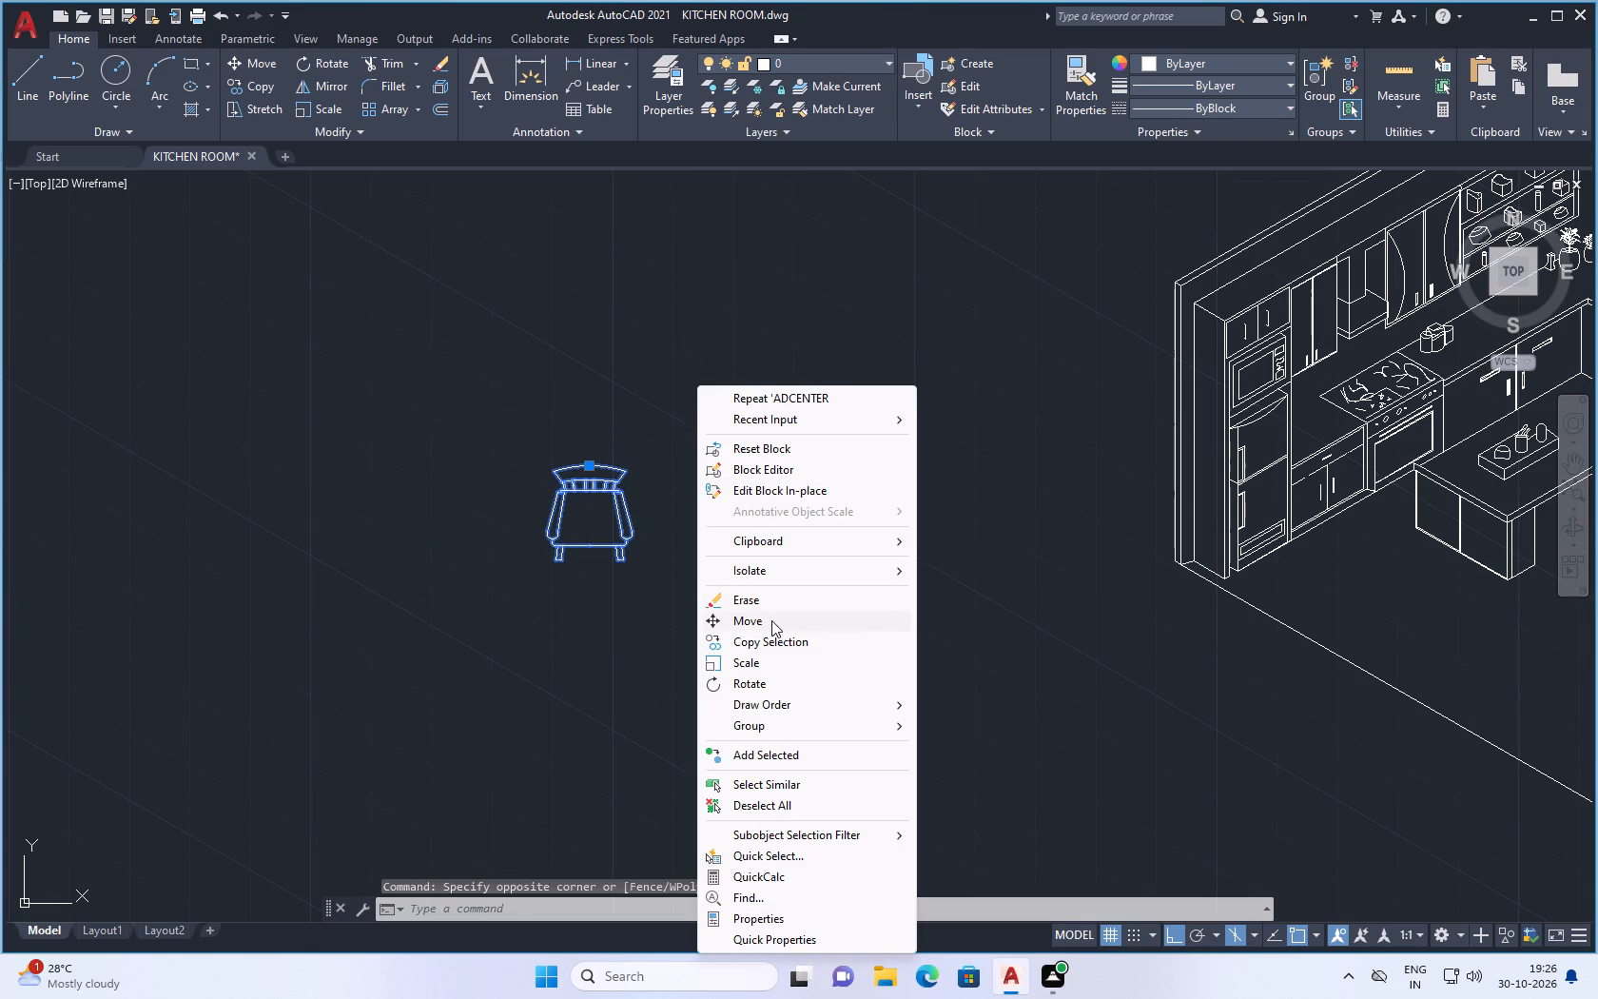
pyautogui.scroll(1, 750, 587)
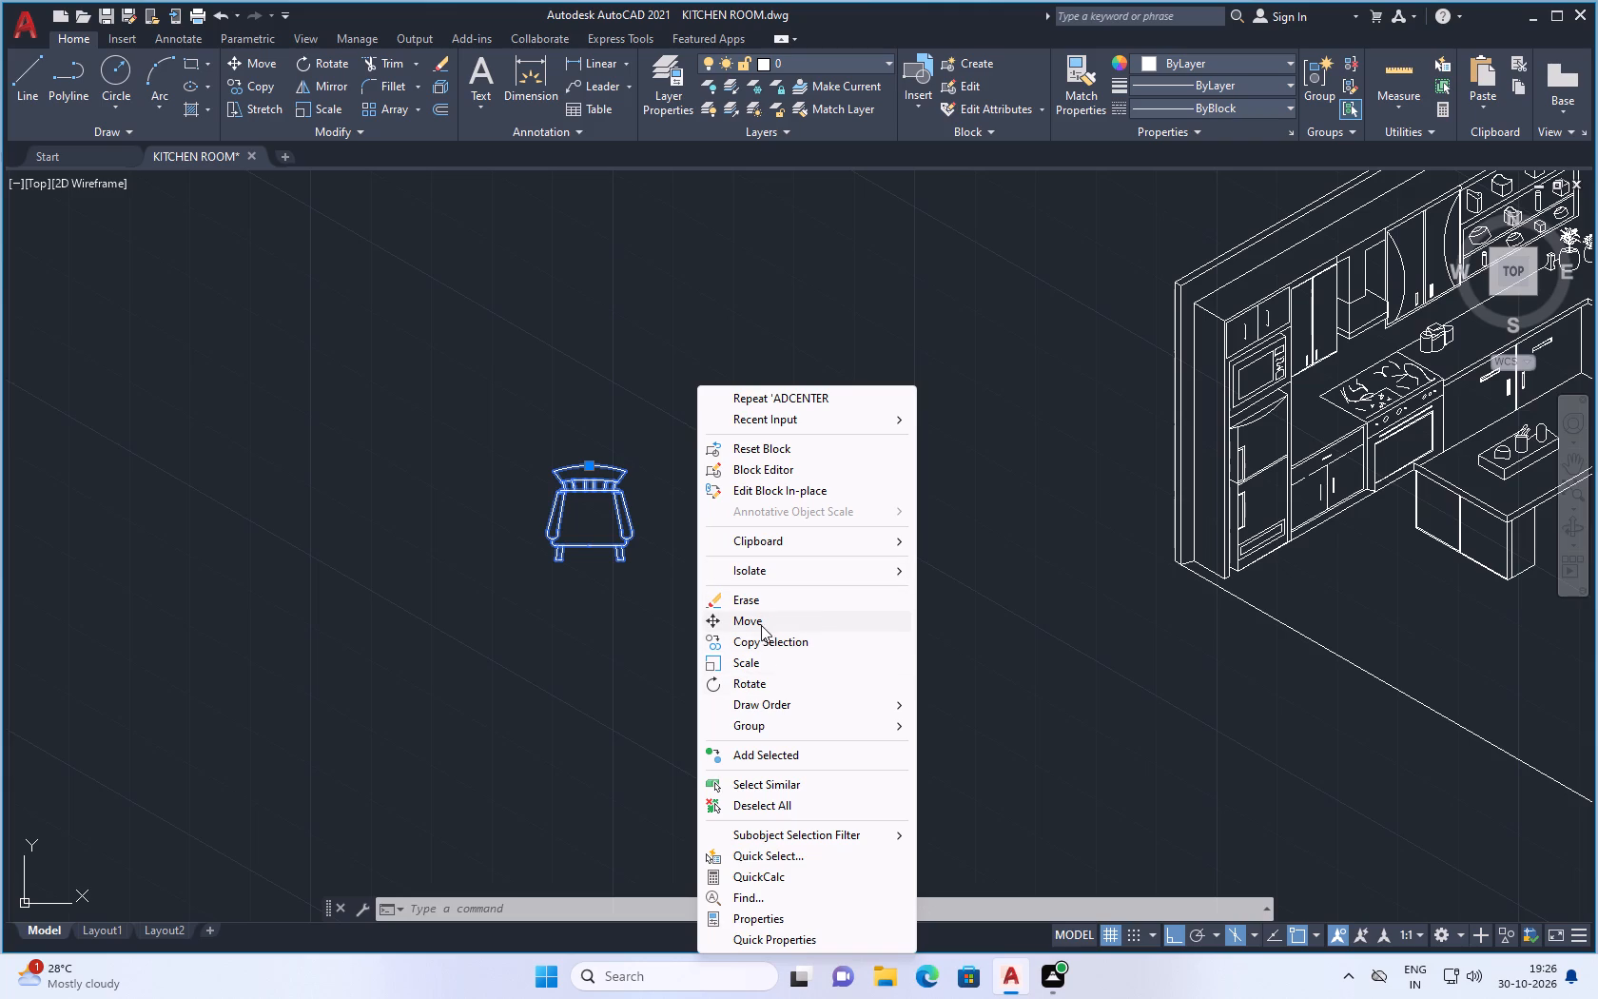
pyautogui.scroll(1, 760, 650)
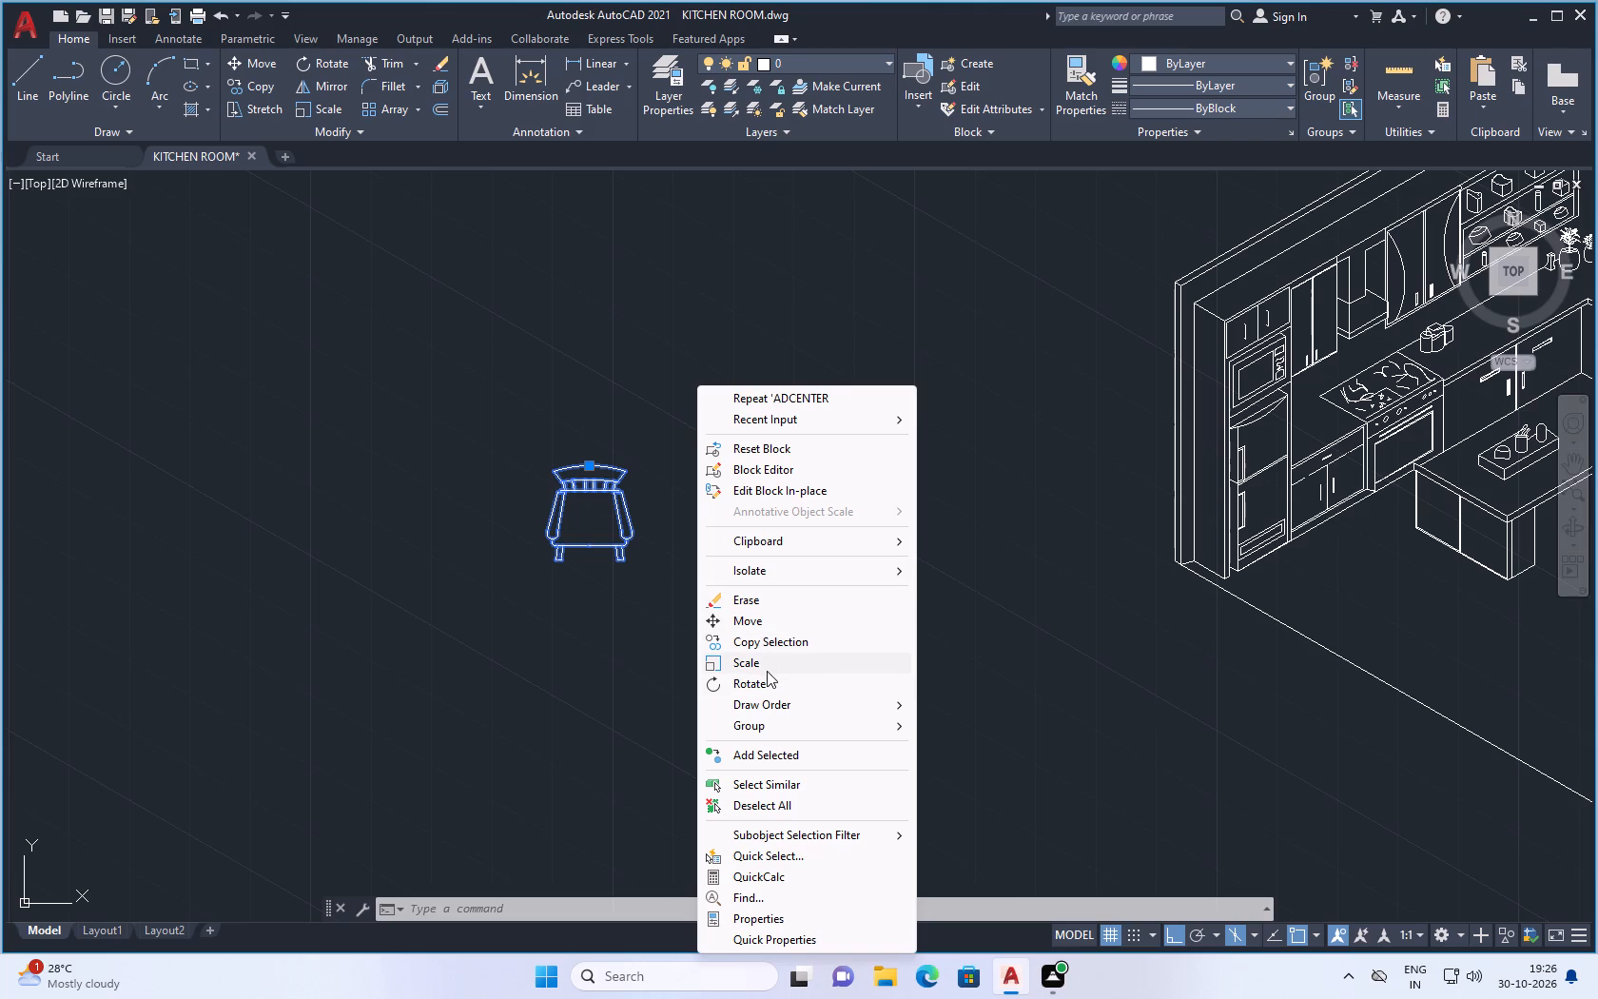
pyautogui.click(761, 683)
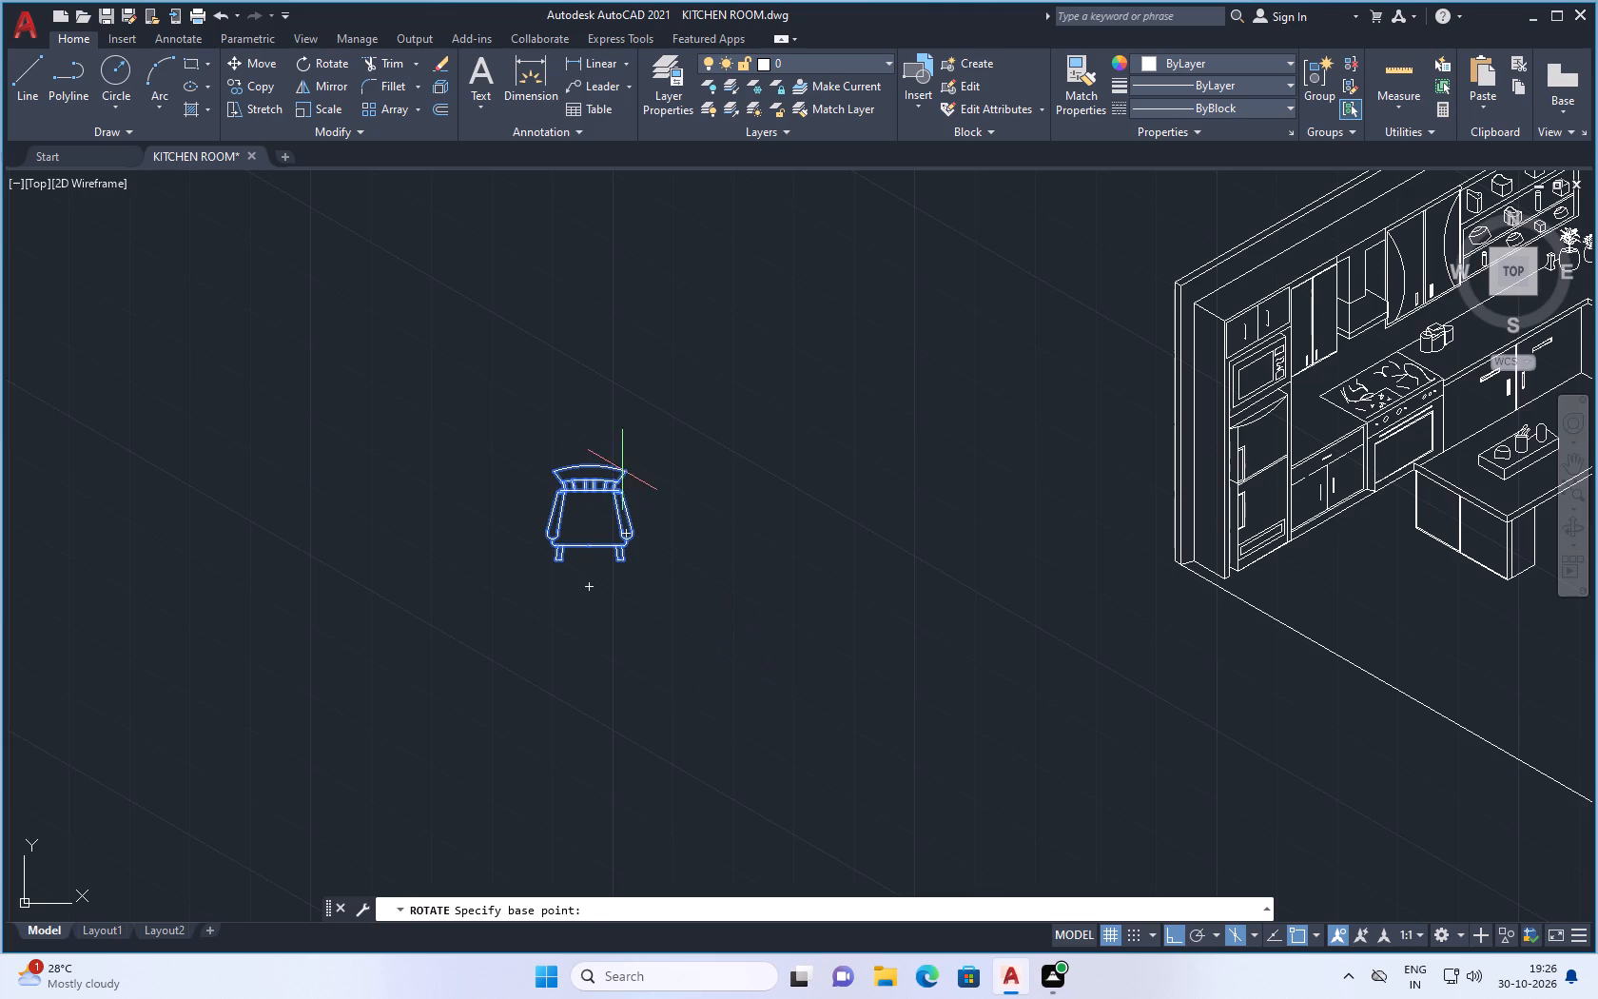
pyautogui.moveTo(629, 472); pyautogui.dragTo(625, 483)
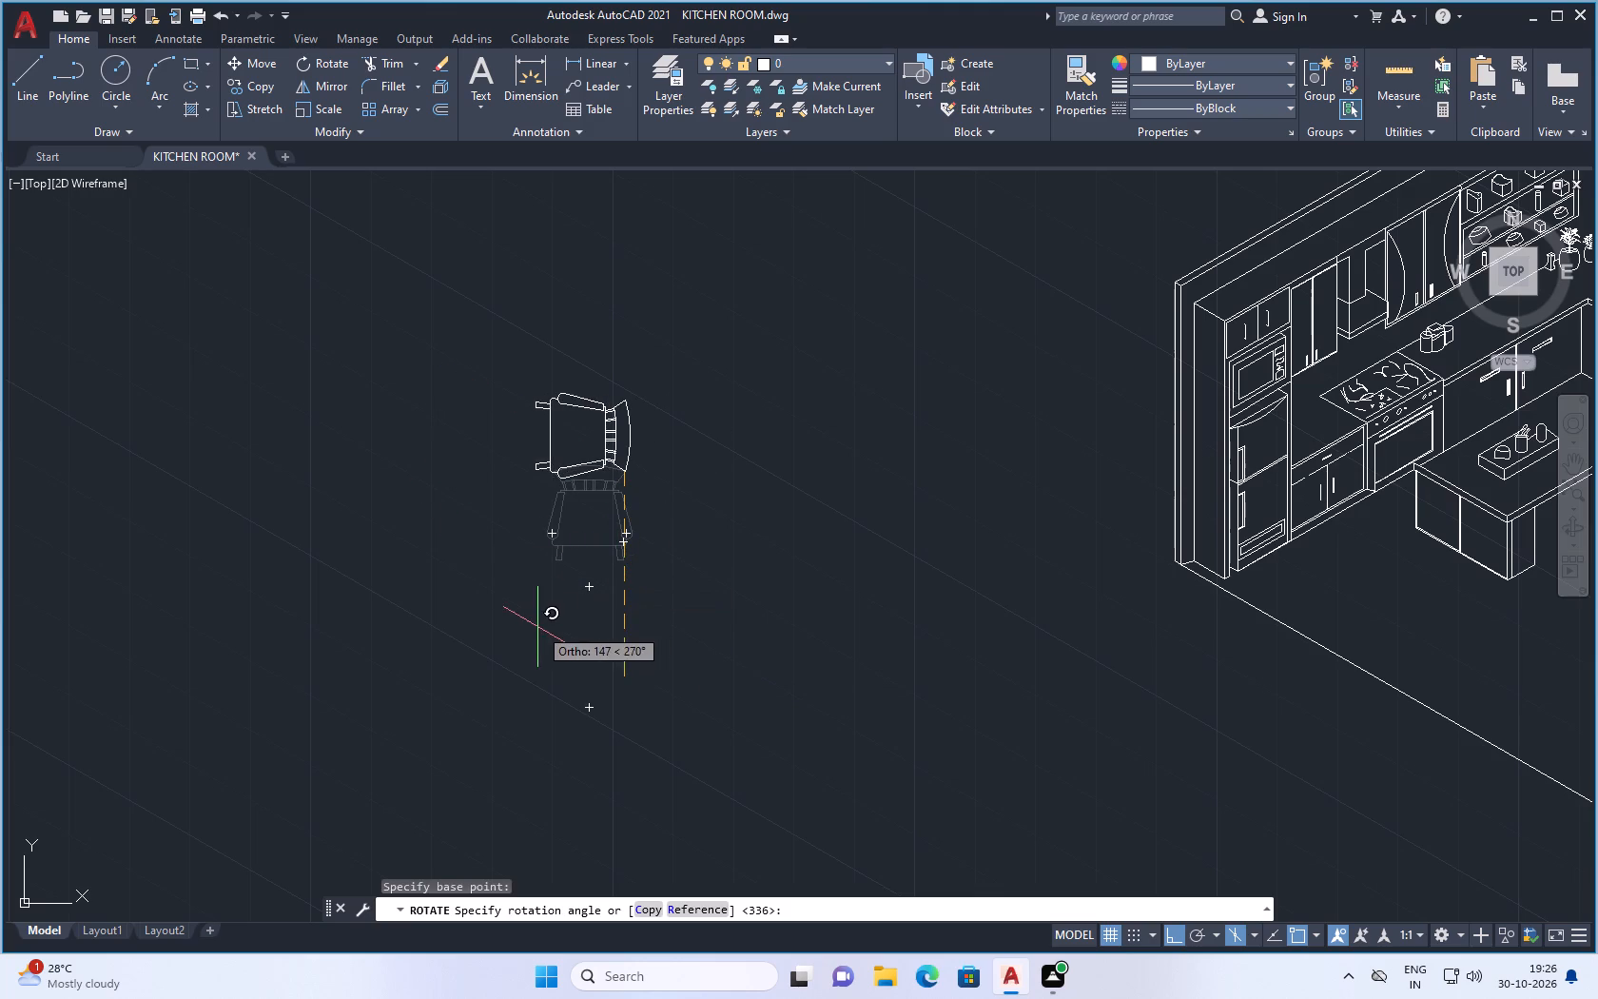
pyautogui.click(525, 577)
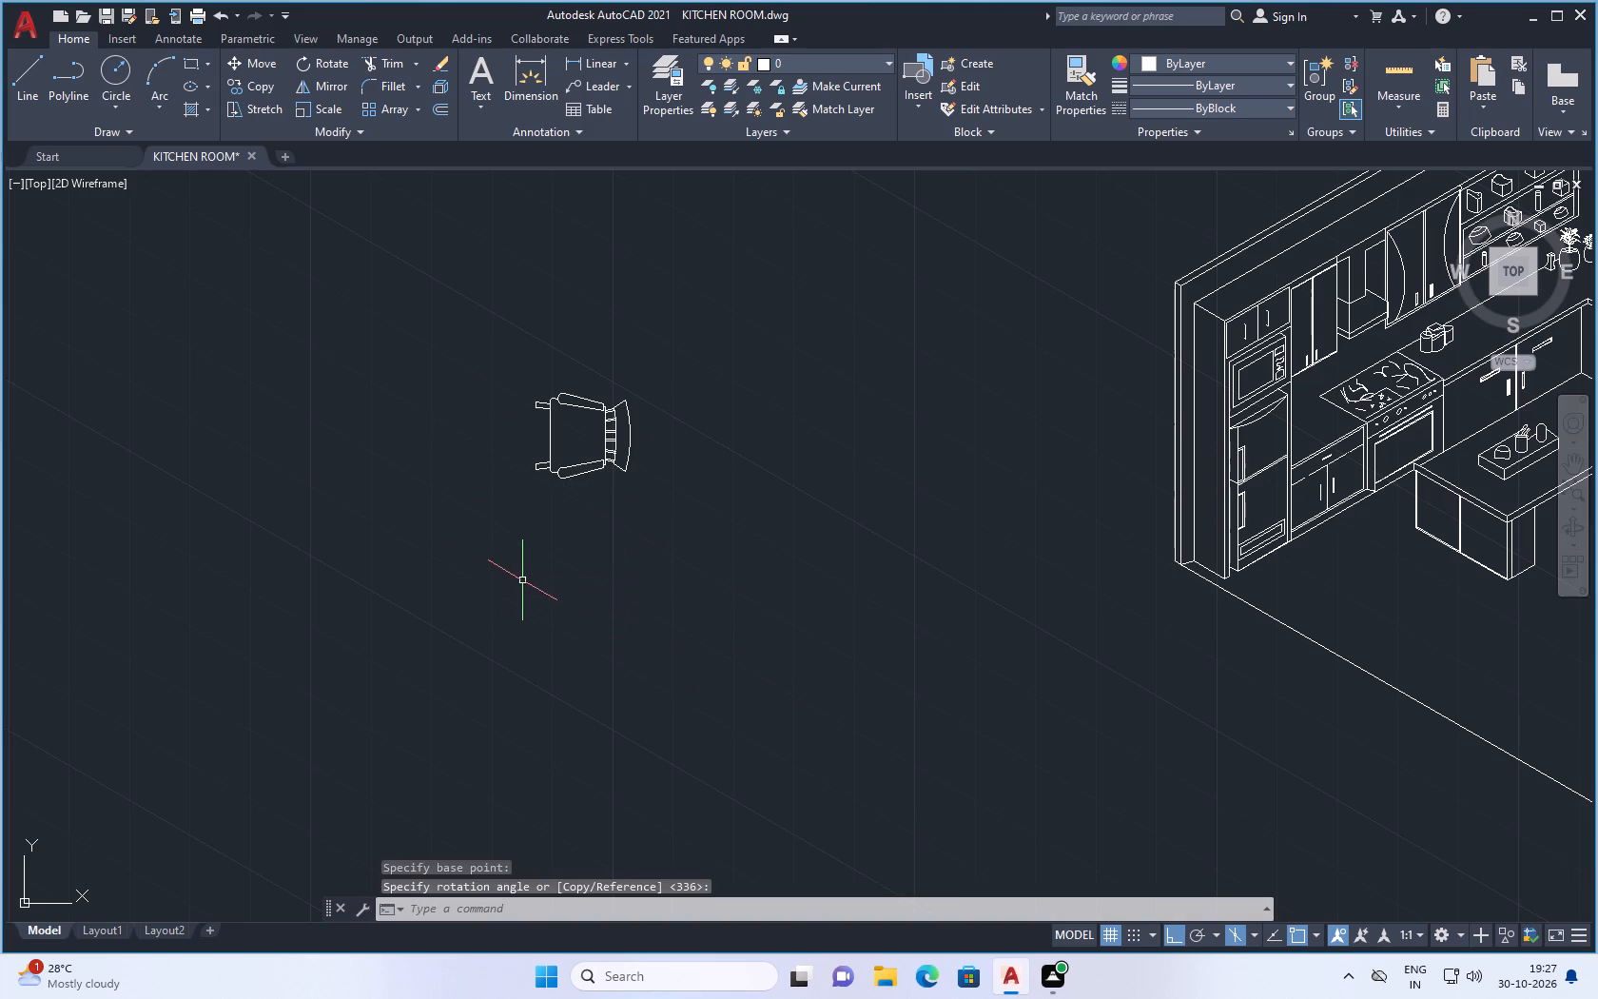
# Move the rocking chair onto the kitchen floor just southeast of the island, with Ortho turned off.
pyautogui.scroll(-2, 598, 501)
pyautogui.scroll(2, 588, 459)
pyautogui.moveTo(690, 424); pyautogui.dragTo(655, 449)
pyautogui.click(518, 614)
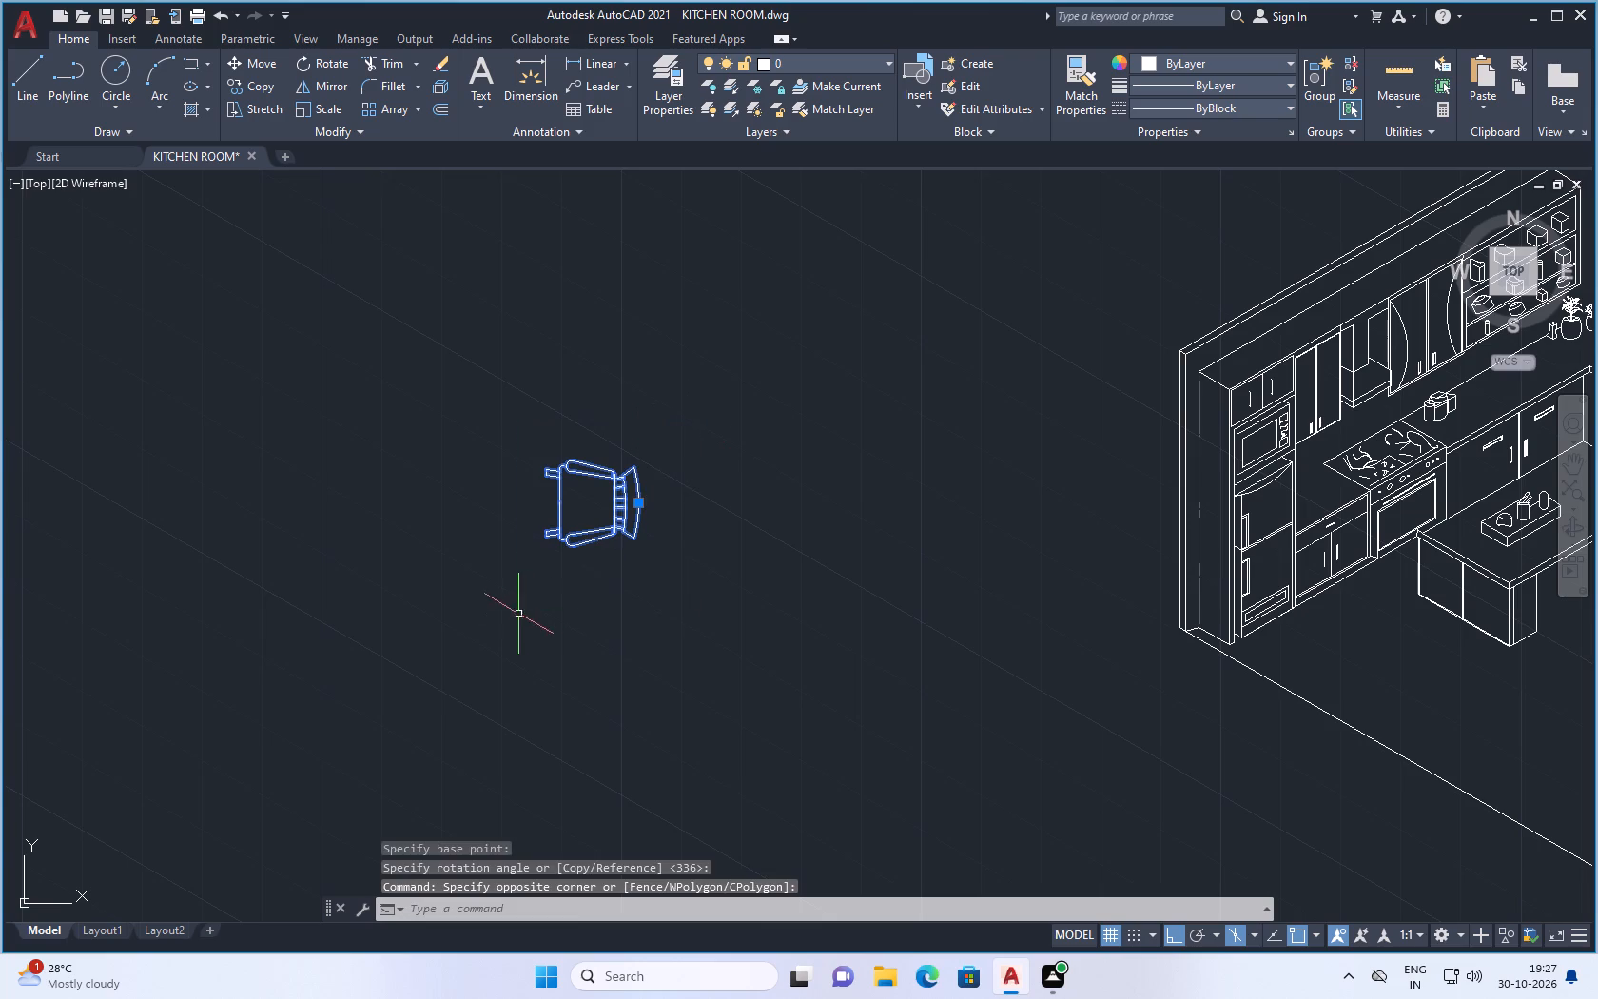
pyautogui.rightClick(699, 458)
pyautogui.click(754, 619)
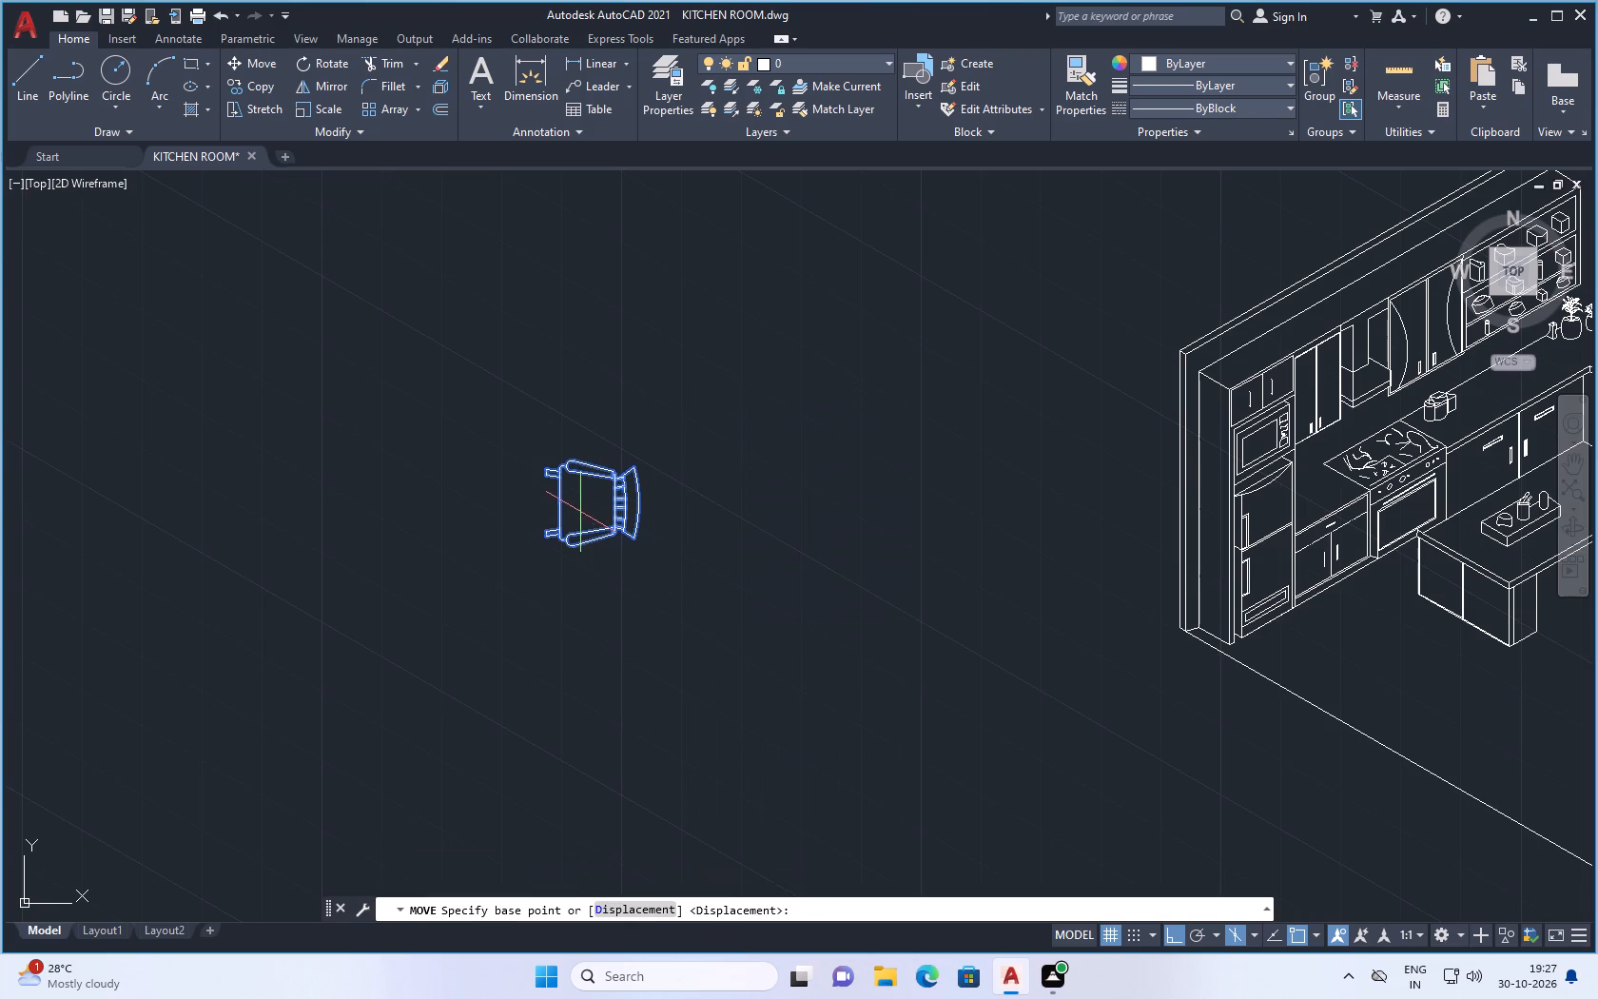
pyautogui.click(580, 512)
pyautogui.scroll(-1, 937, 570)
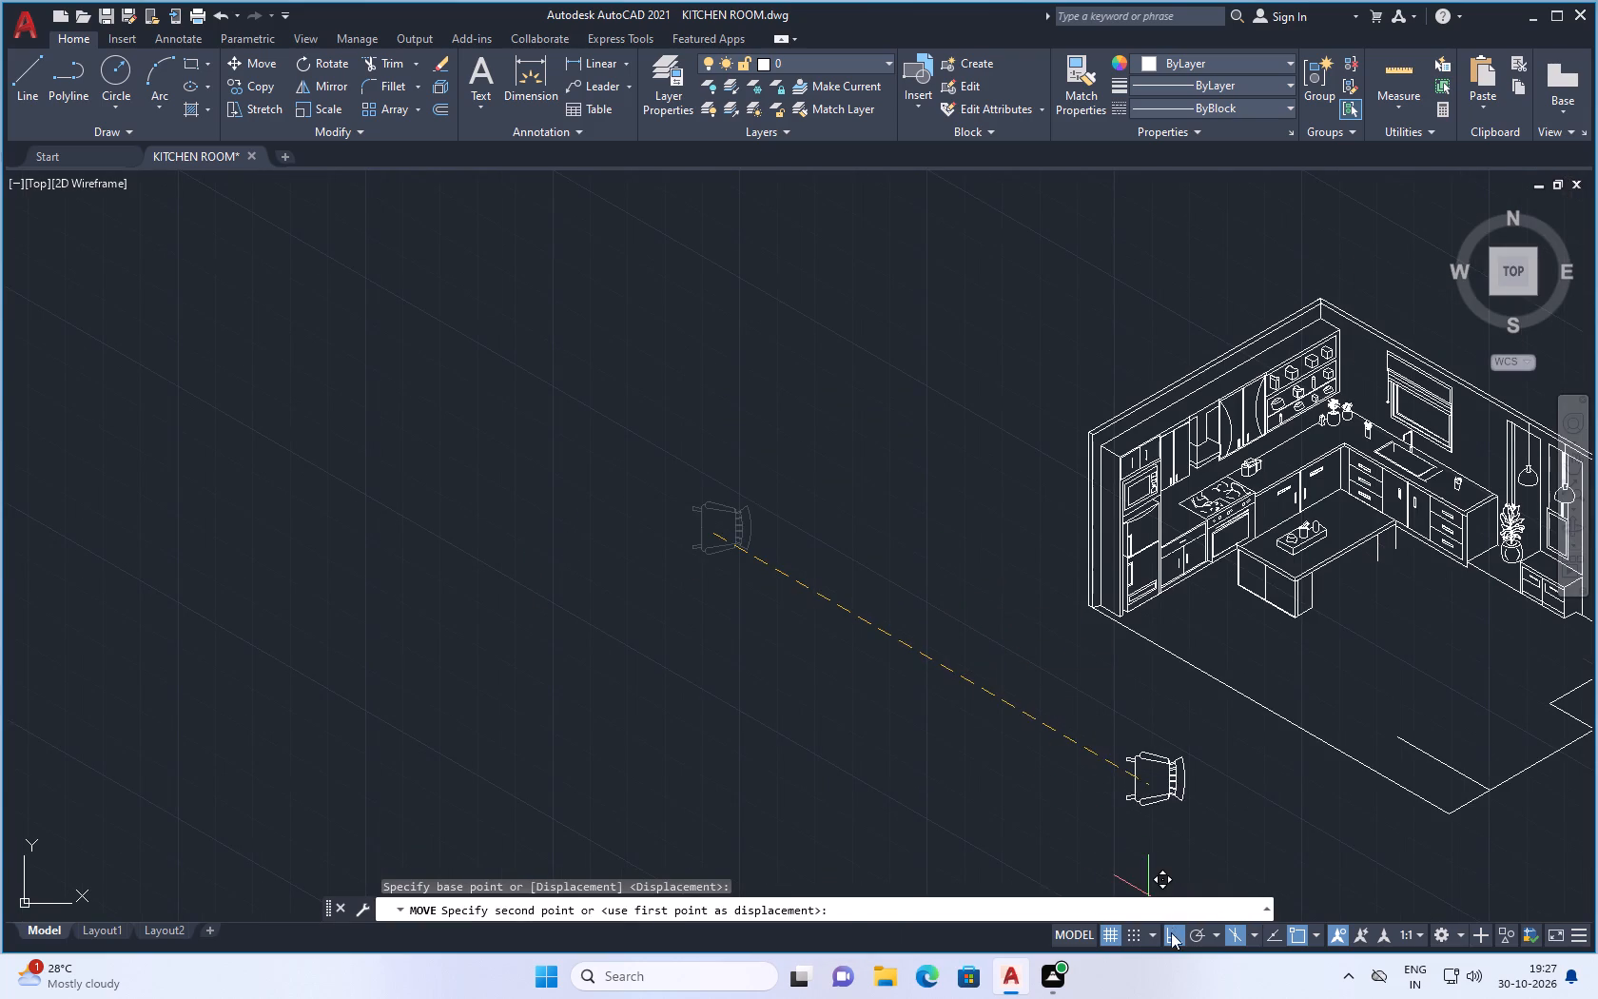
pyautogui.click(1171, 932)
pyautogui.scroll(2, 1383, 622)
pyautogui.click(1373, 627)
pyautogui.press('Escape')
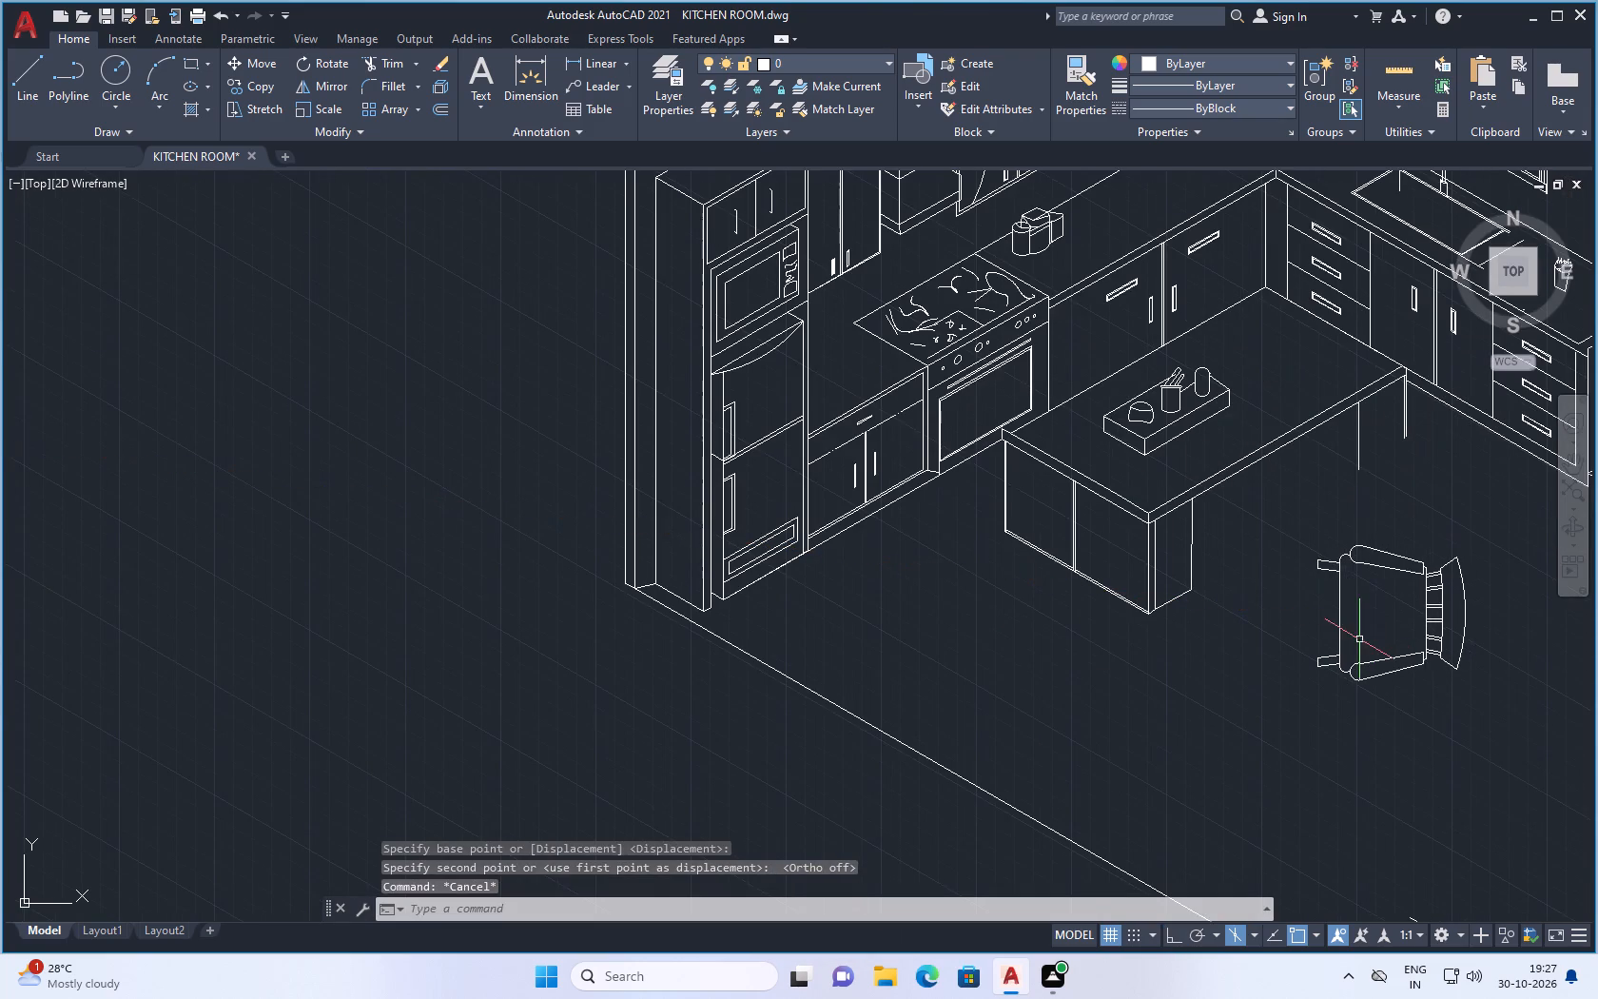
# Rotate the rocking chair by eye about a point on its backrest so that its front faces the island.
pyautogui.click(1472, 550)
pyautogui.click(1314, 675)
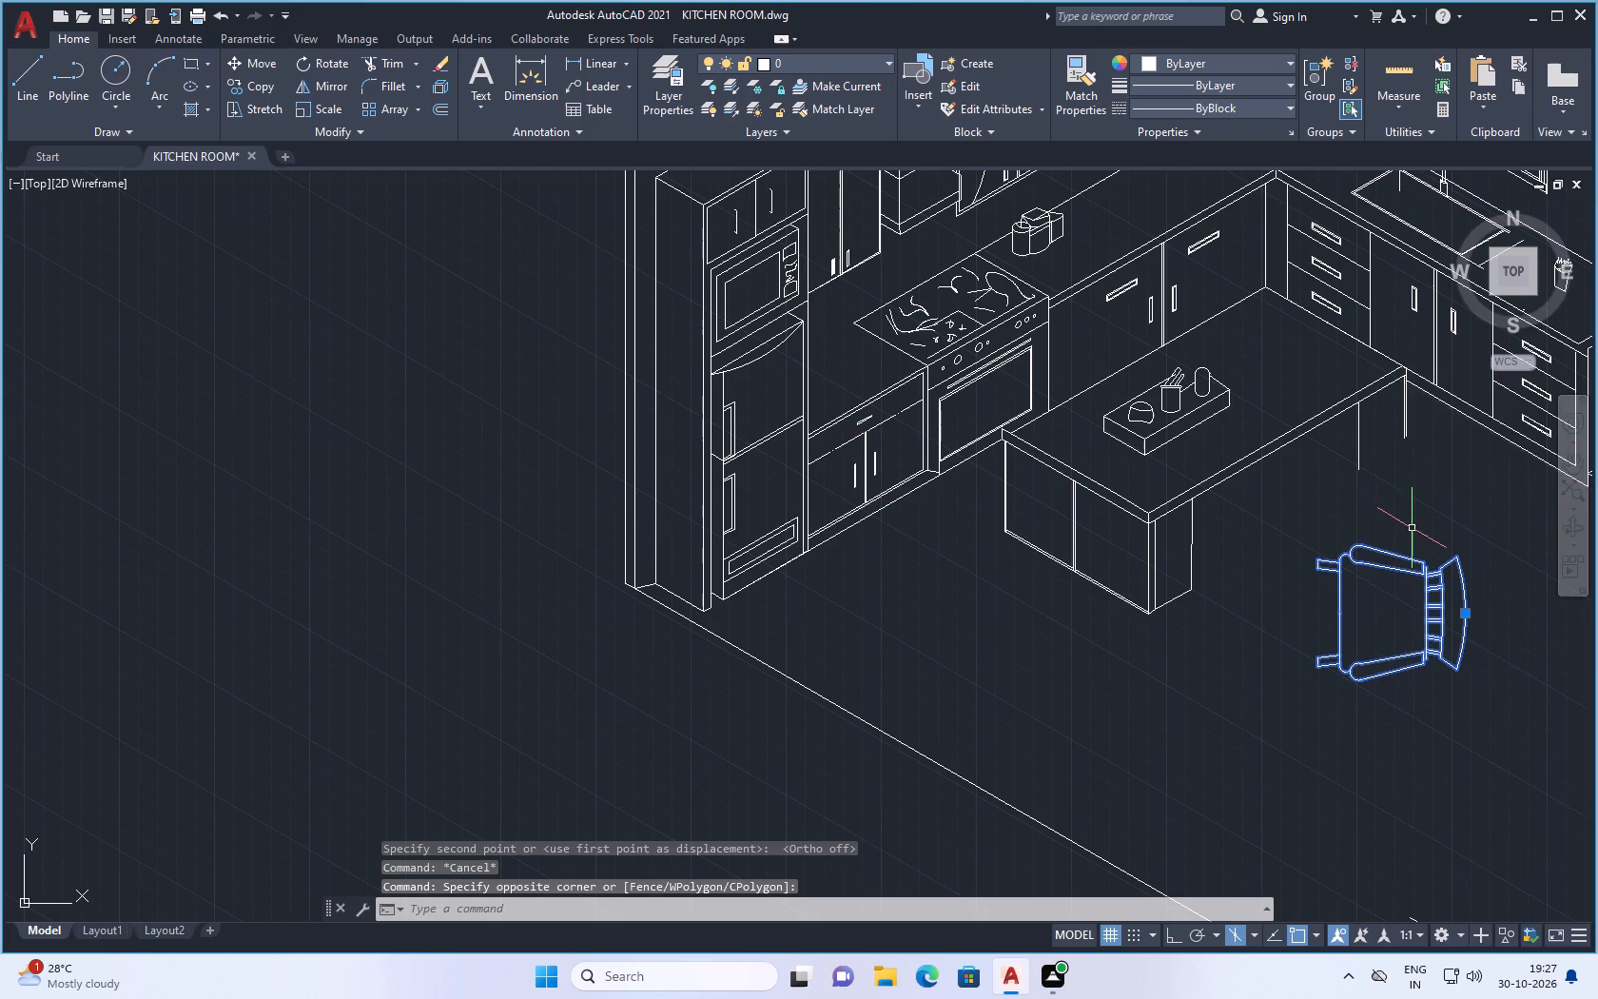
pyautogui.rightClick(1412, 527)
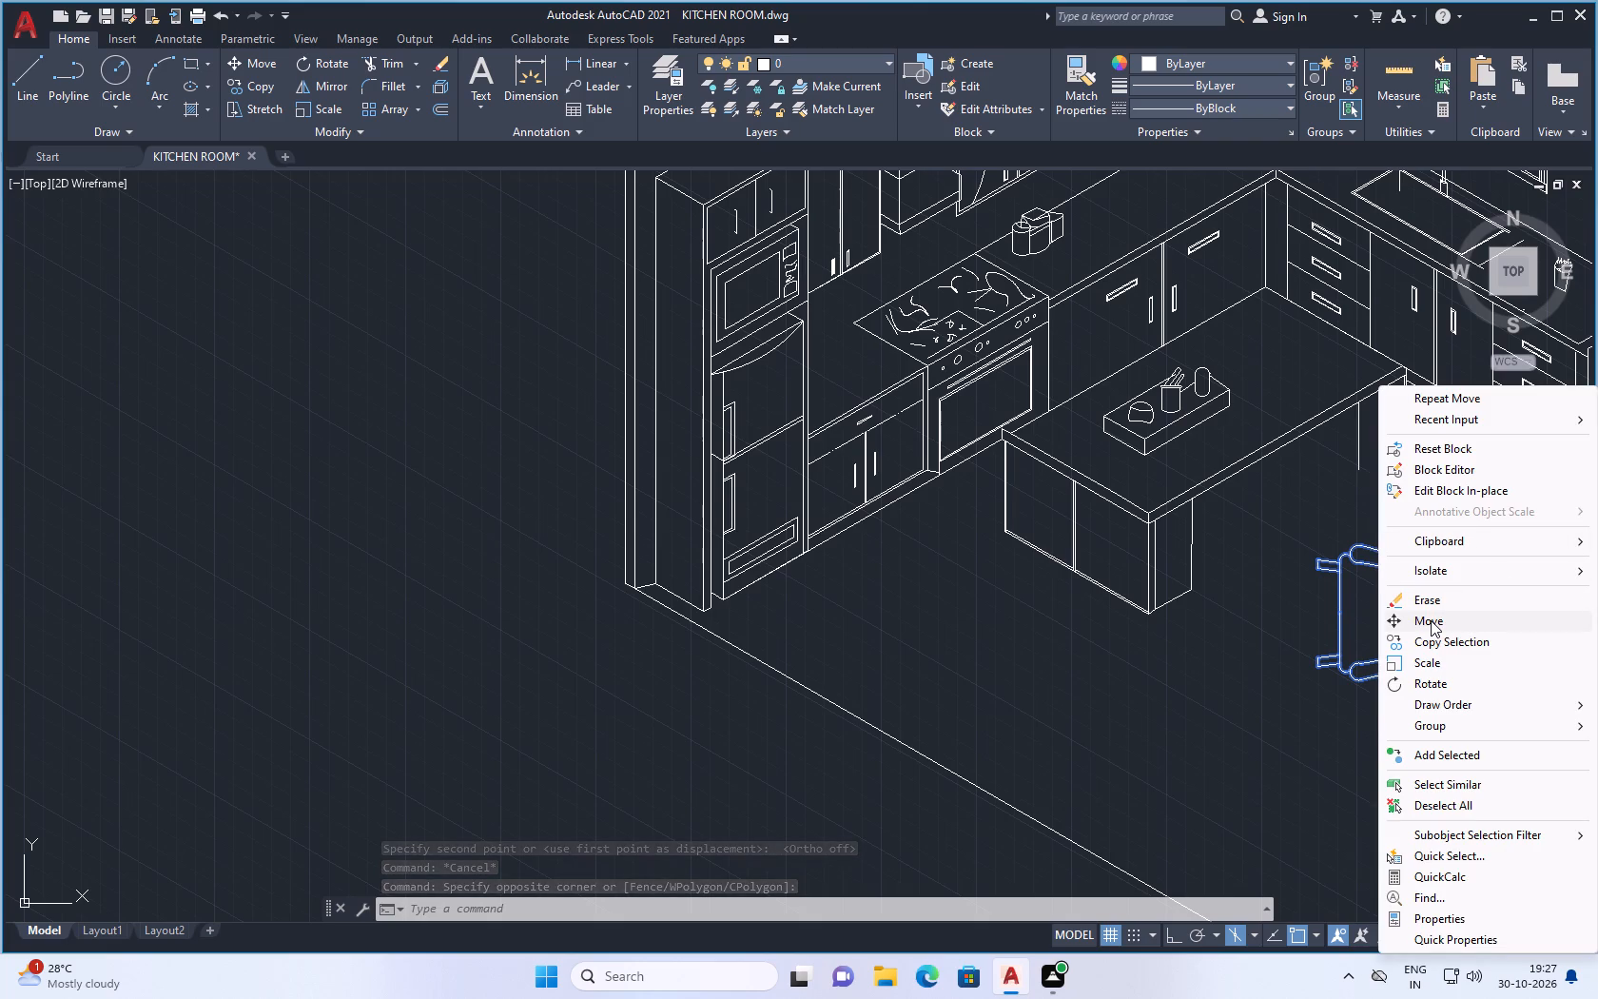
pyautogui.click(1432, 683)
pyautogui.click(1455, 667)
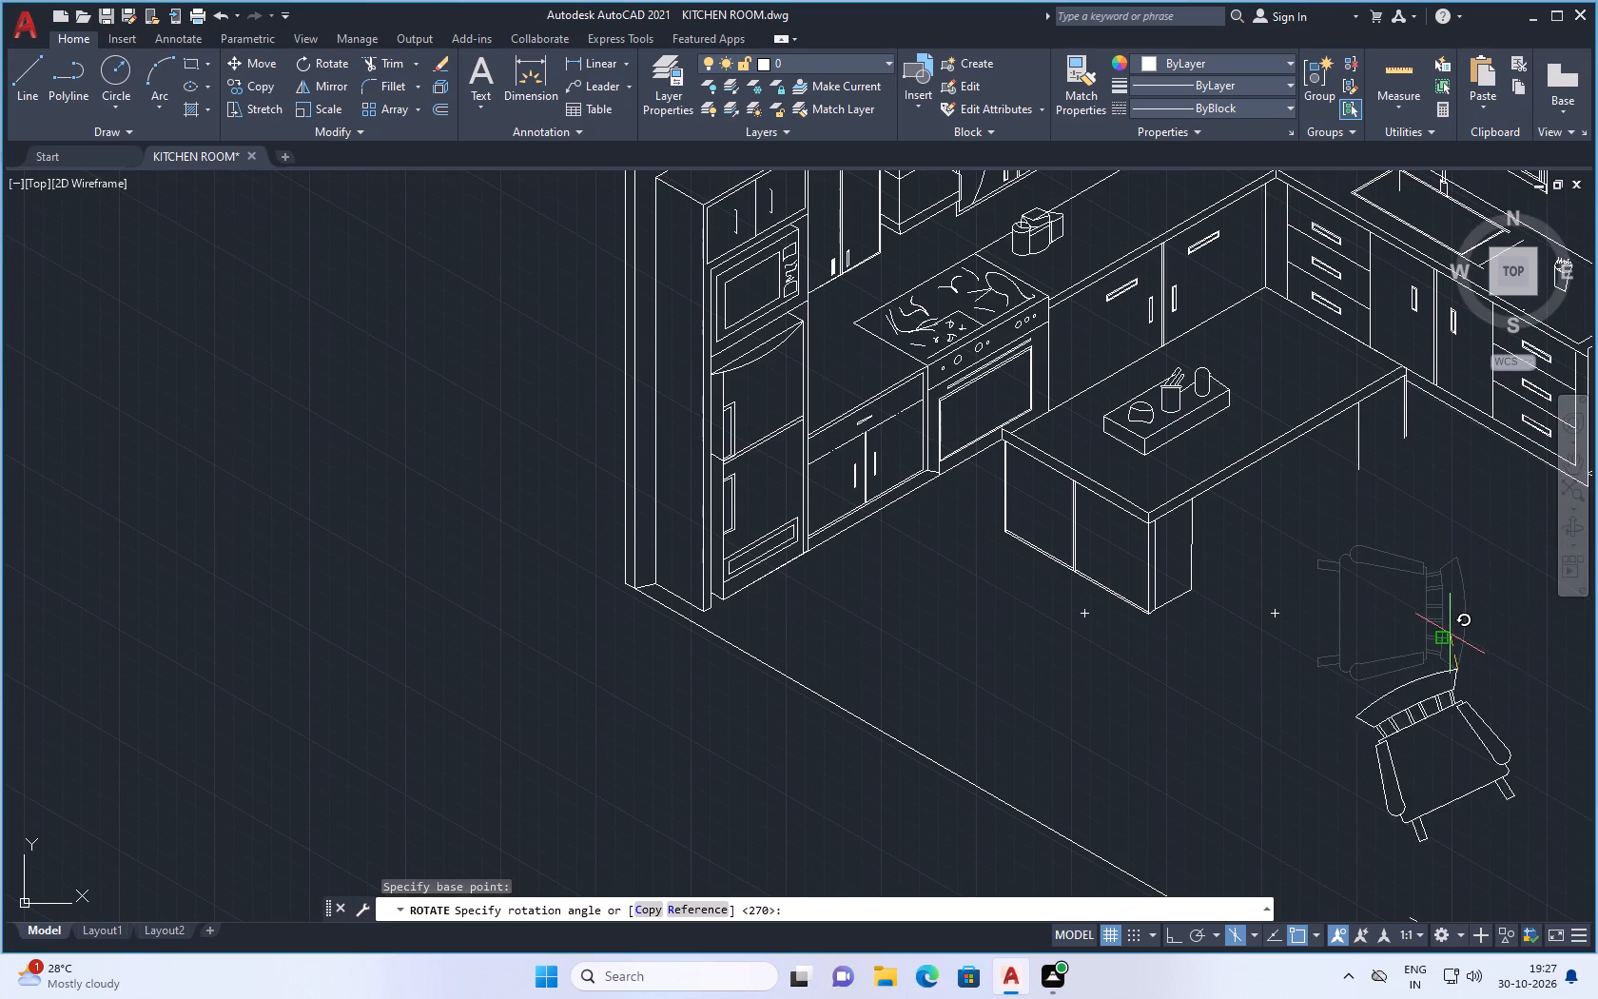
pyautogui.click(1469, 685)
# Erase the rocking chair block from the kitchen floor.
pyautogui.scroll(-2, 1348, 735)
pyautogui.scroll(2, 1420, 673)
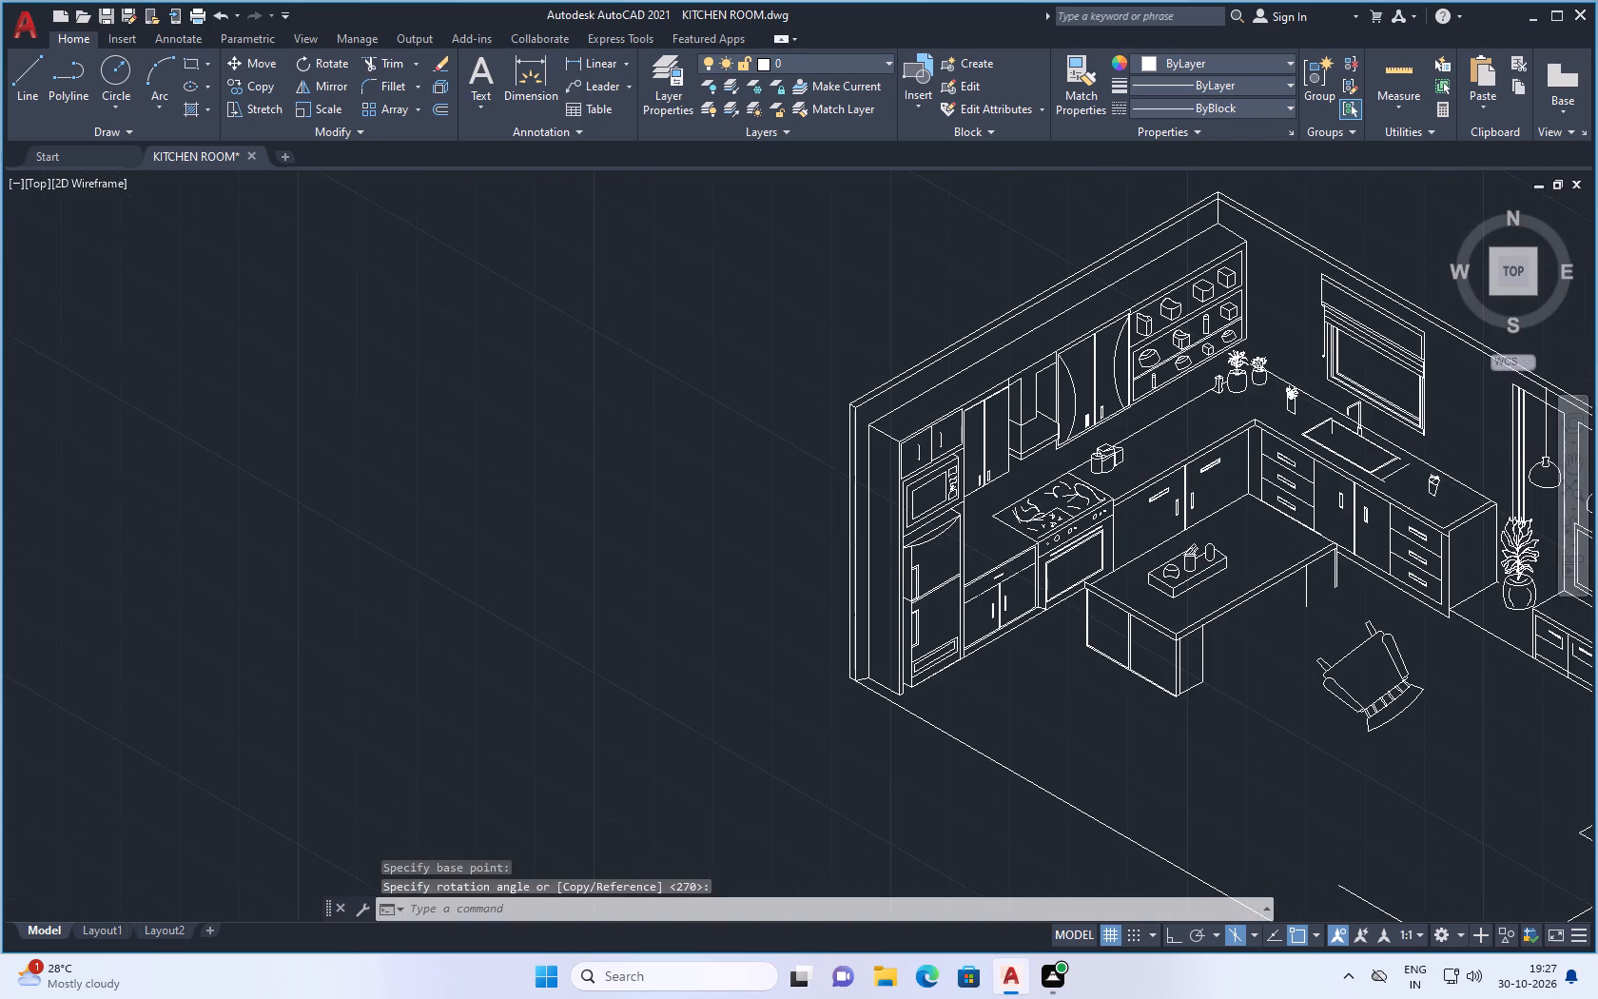
pyautogui.scroll(1, 1374, 653)
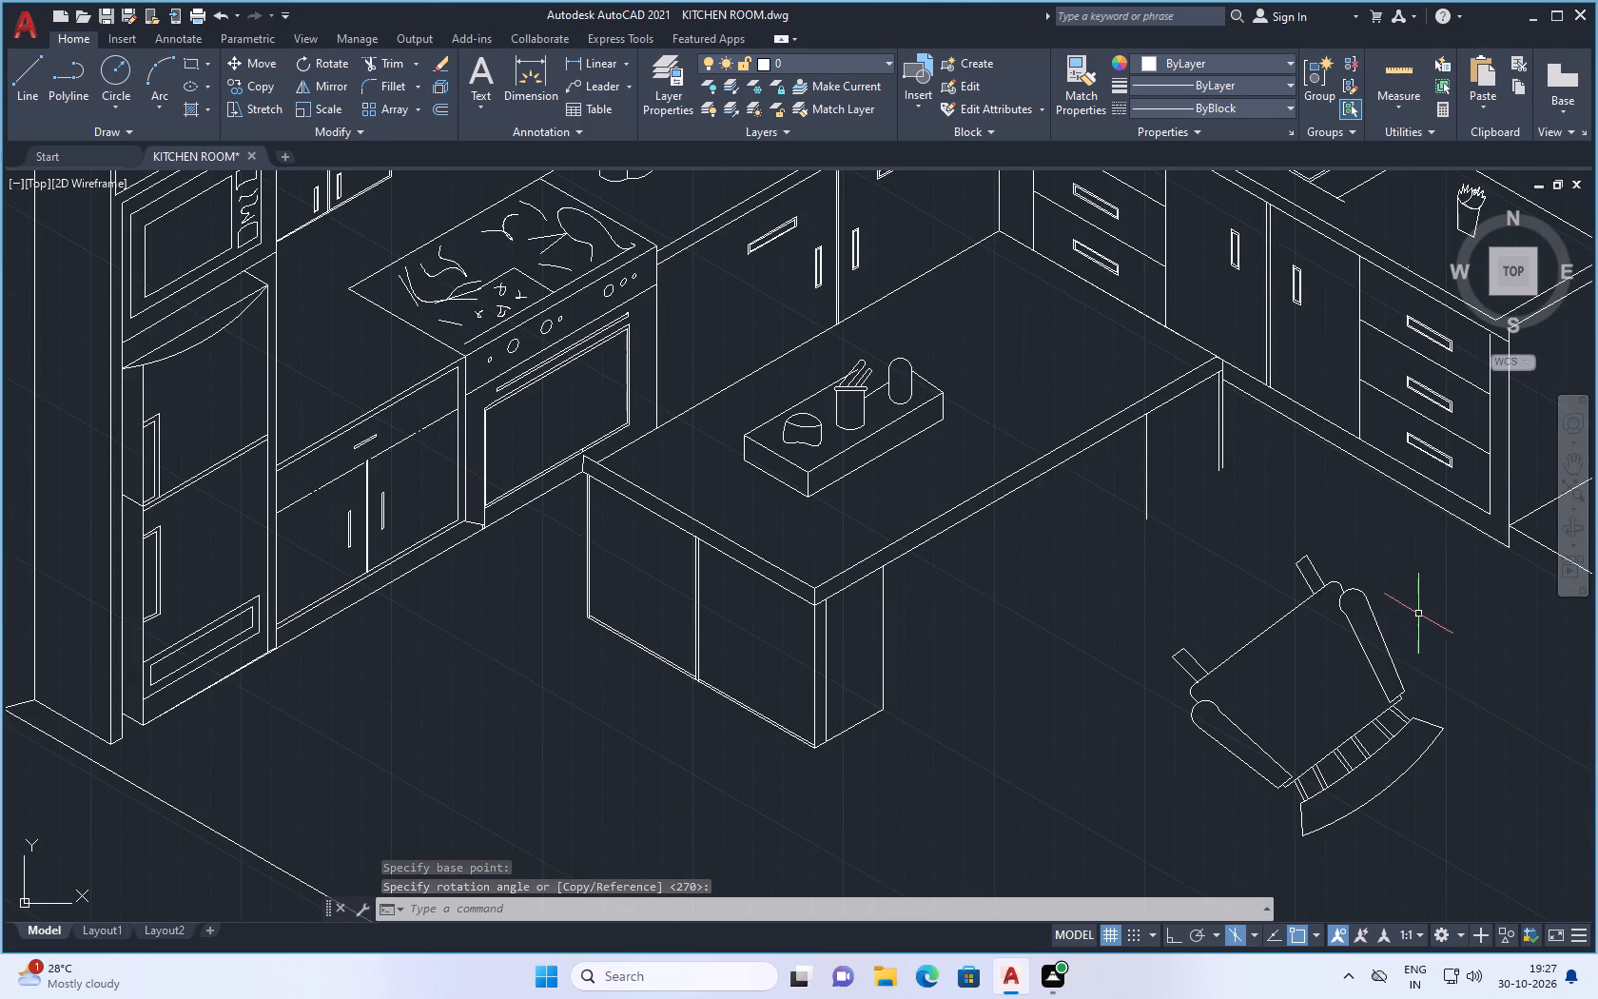
pyautogui.moveTo(1420, 613); pyautogui.dragTo(1398, 629)
pyautogui.click(1256, 759)
pyautogui.press('Escape')
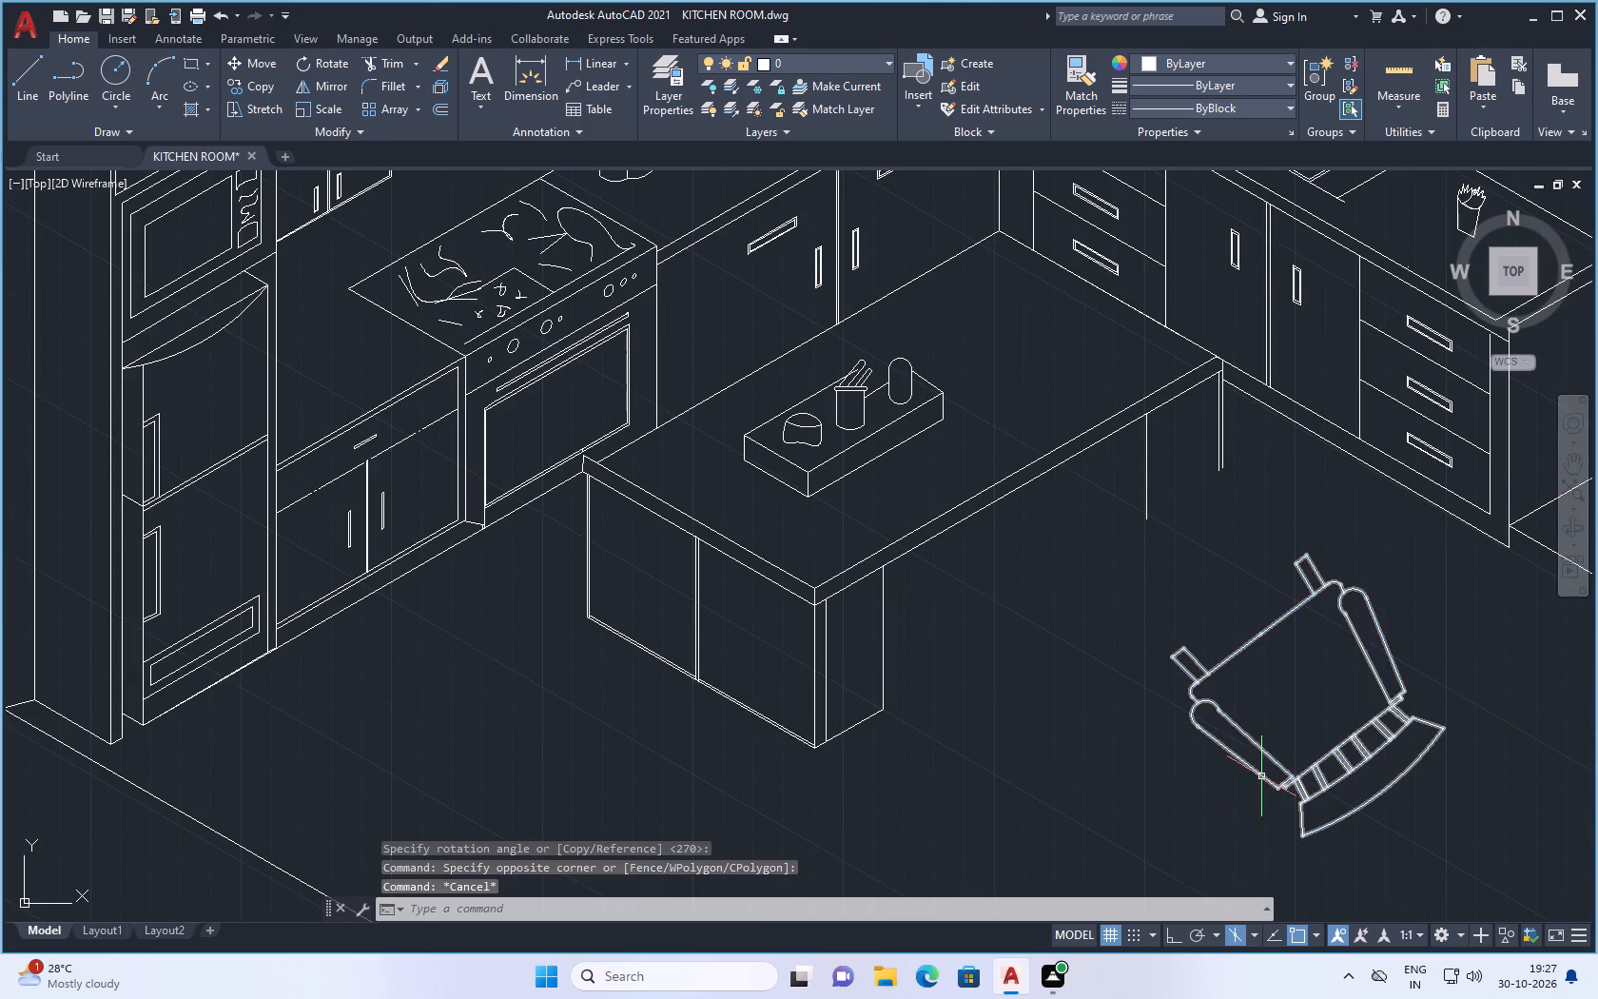
pyautogui.moveTo(1420, 634); pyautogui.dragTo(1358, 669)
pyautogui.click(1122, 808)
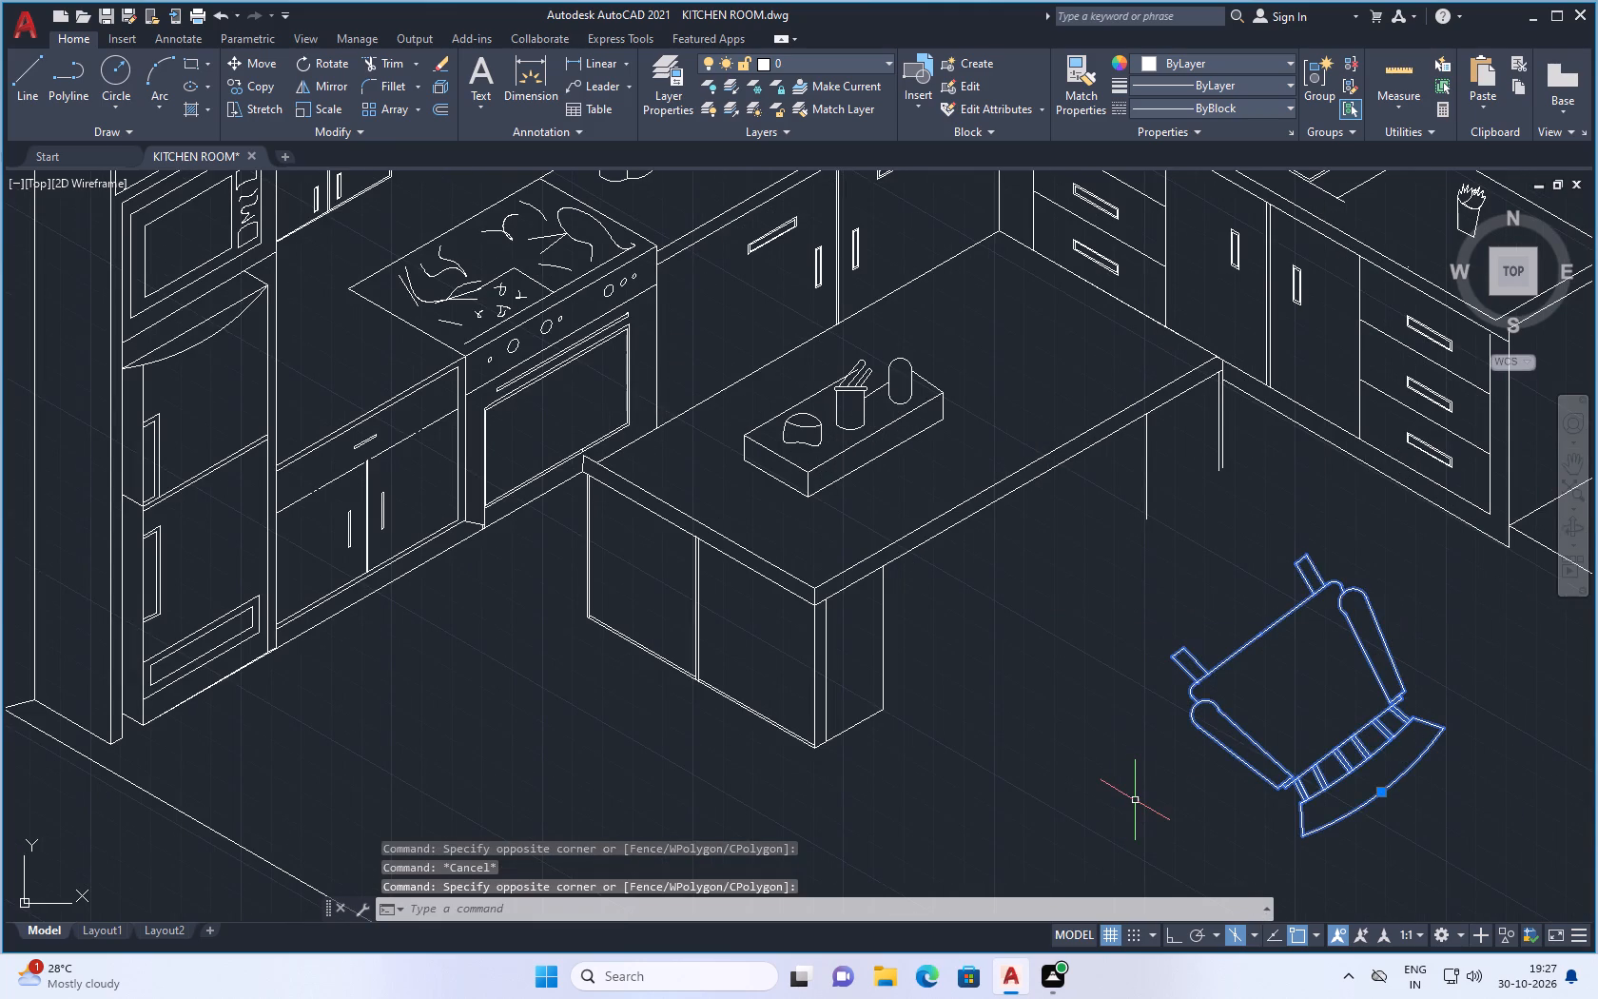
pyautogui.press('Delete')
# Erase the four connected outline segments at the southeast corner of the kitchen floor, below the east wall.
pyautogui.scroll(1, 1167, 800)
pyautogui.scroll(-2, 1139, 650)
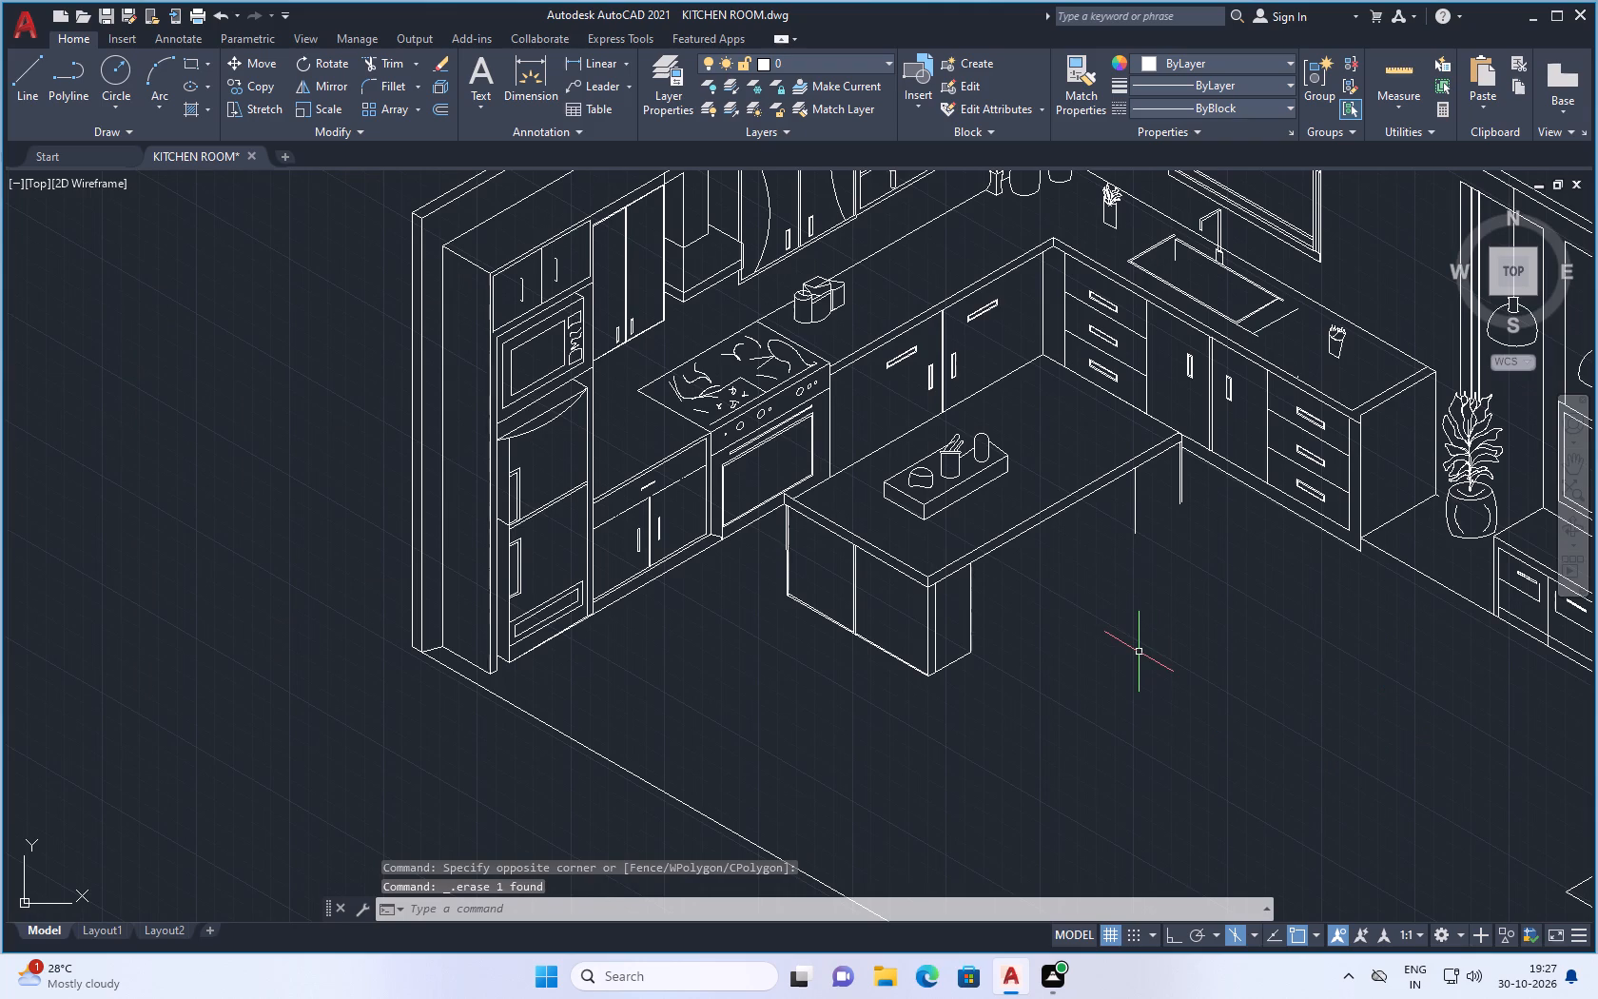
pyautogui.scroll(-1, 1132, 665)
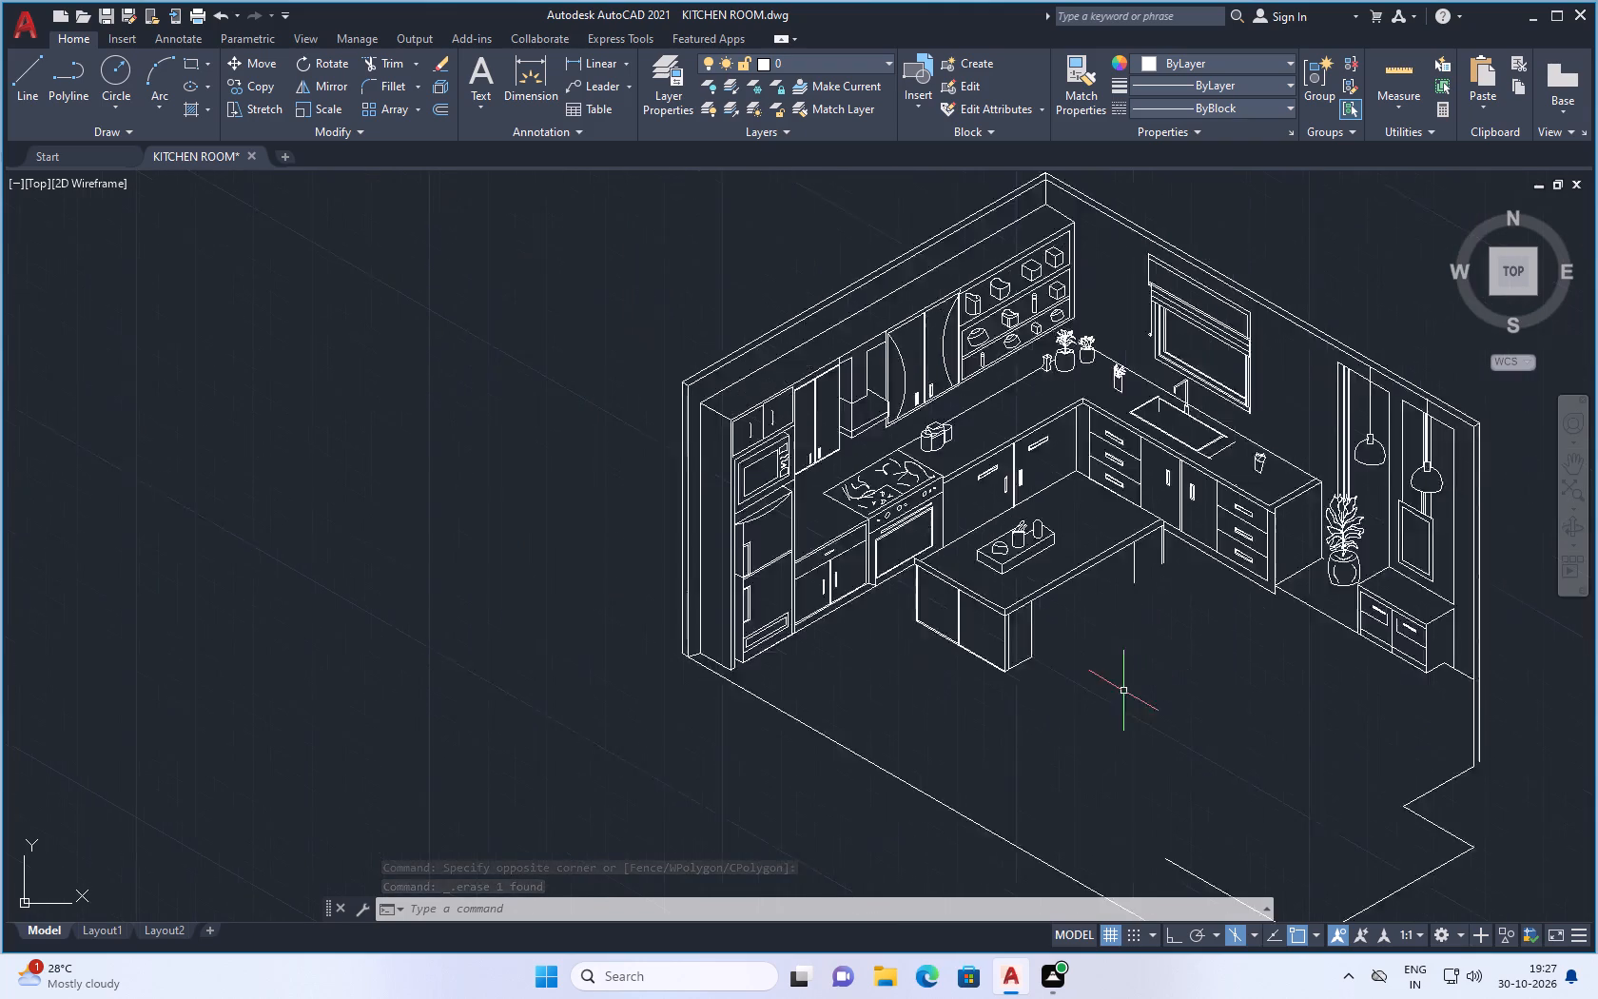
pyautogui.scroll(-2, 1123, 692)
pyautogui.scroll(1, 1211, 695)
pyautogui.scroll(1, 1260, 795)
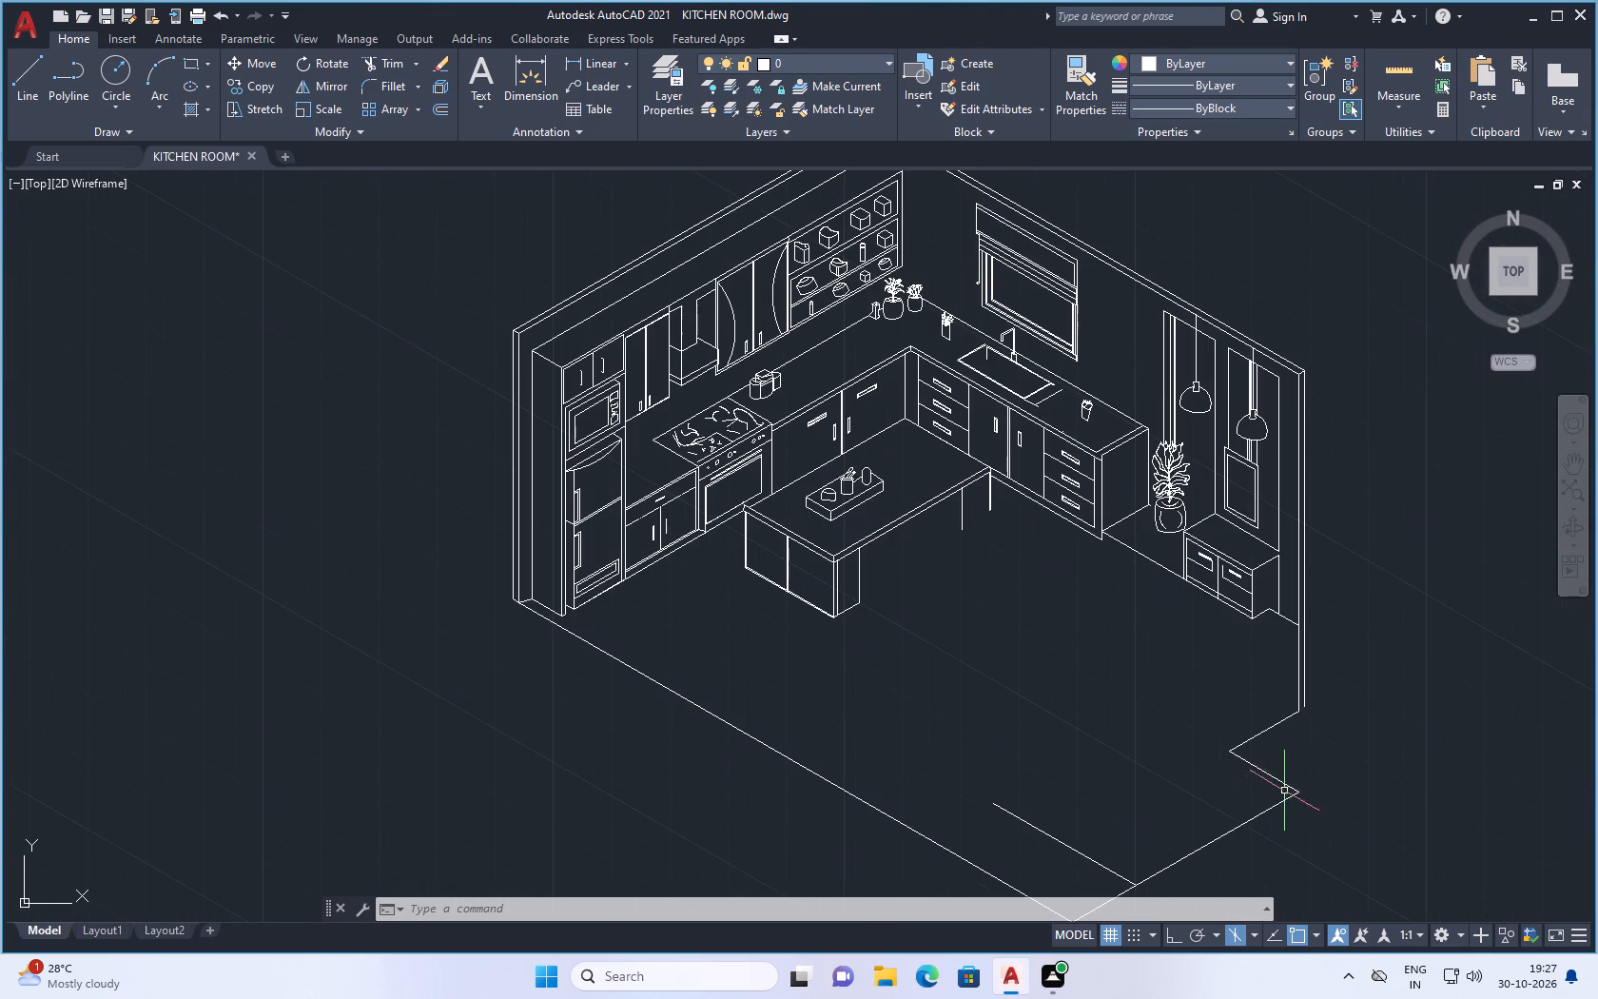
pyautogui.click(1273, 811)
pyautogui.moveTo(1306, 756); pyautogui.dragTo(1296, 762)
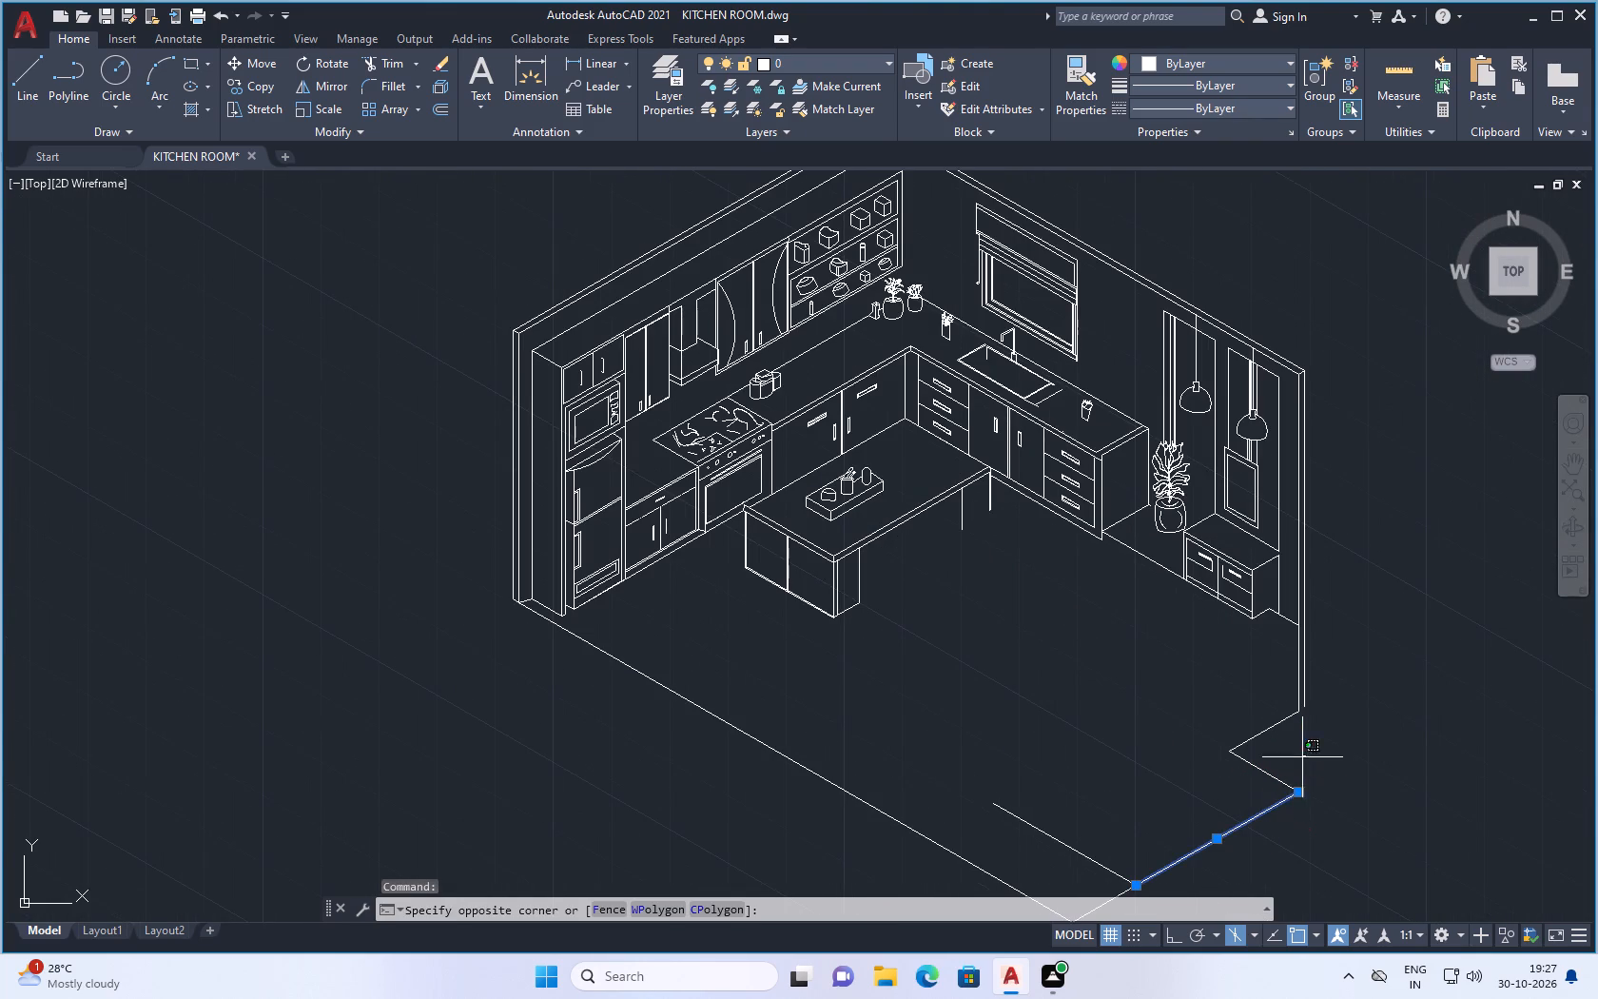
pyautogui.moveTo(1296, 762); pyautogui.dragTo(1285, 766)
pyautogui.click(1043, 861)
pyautogui.moveTo(1268, 735); pyautogui.dragTo(1264, 728)
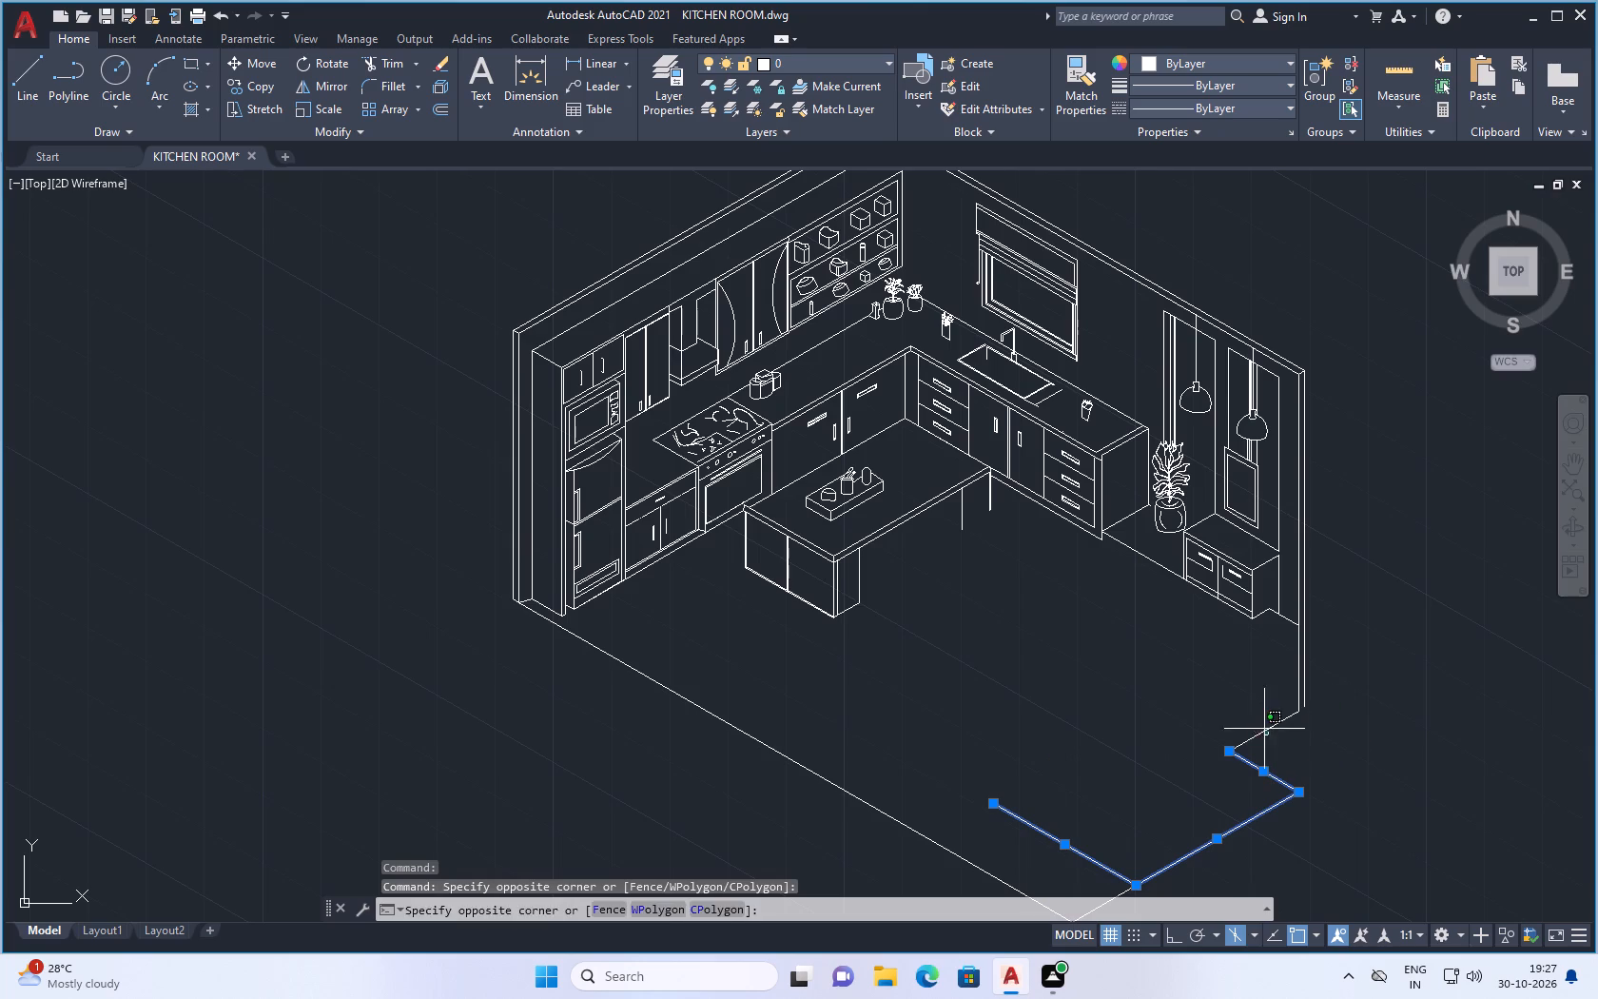
pyautogui.moveTo(1264, 728); pyautogui.dragTo(1257, 722)
pyautogui.click(1245, 717)
pyautogui.press('Delete')
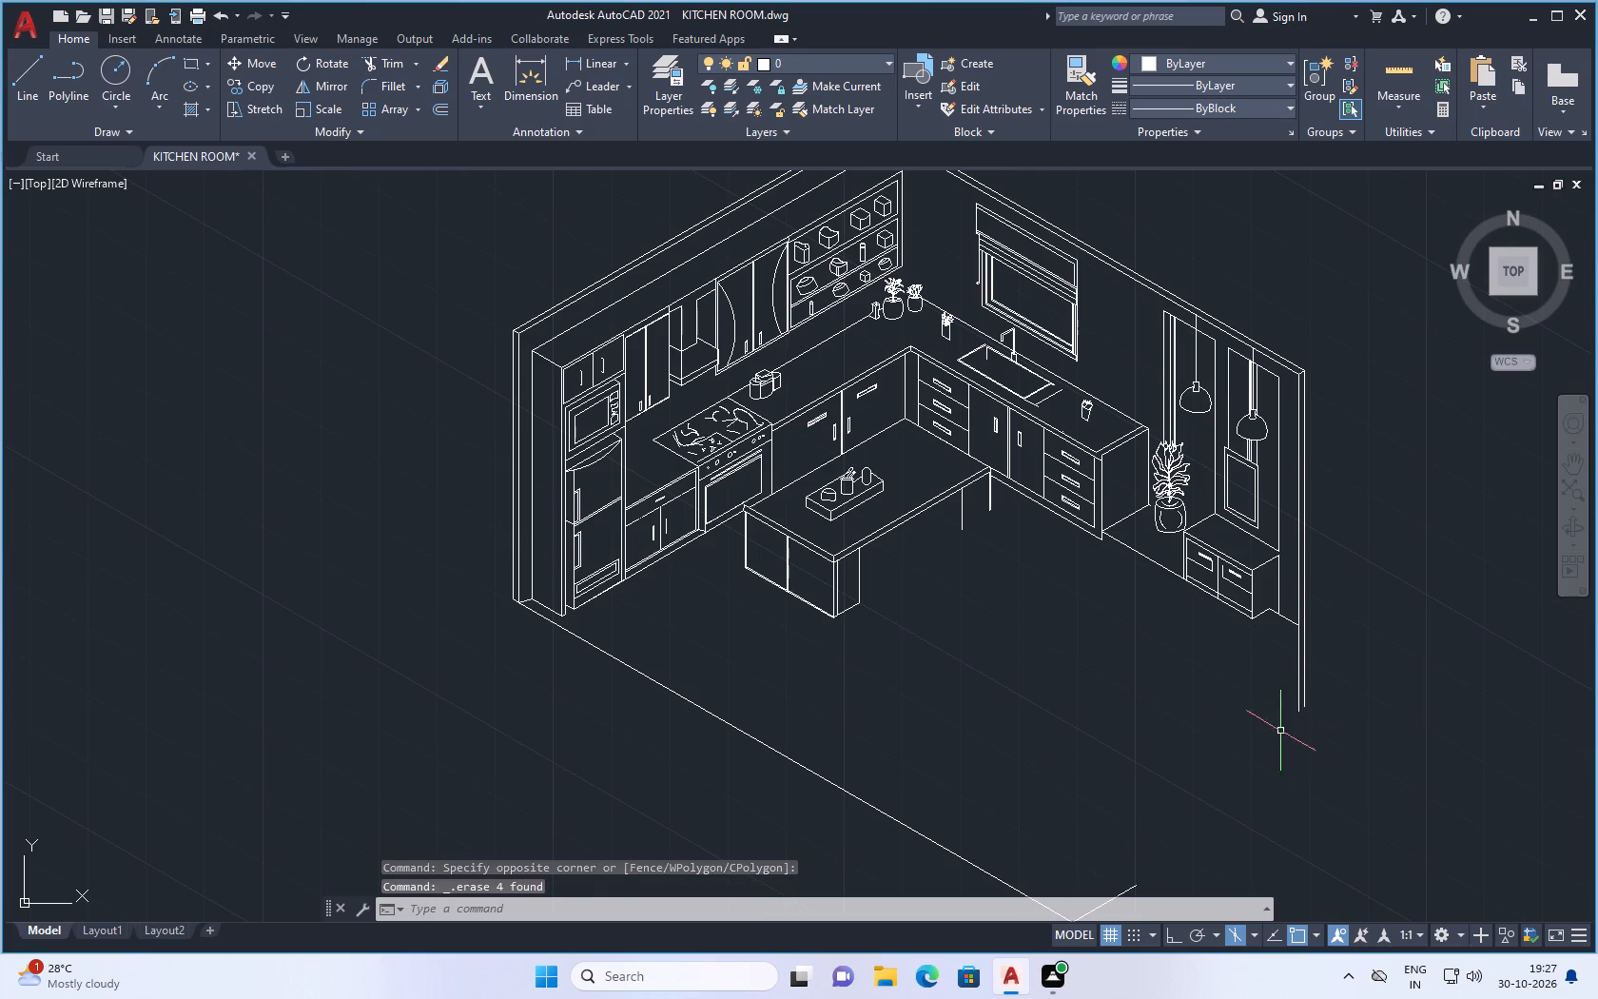
# Erase the short leftover line at the southern tip of the kitchen floor outline.
pyautogui.scroll(-1, 1101, 735)
pyautogui.click(1091, 835)
pyautogui.click(1097, 849)
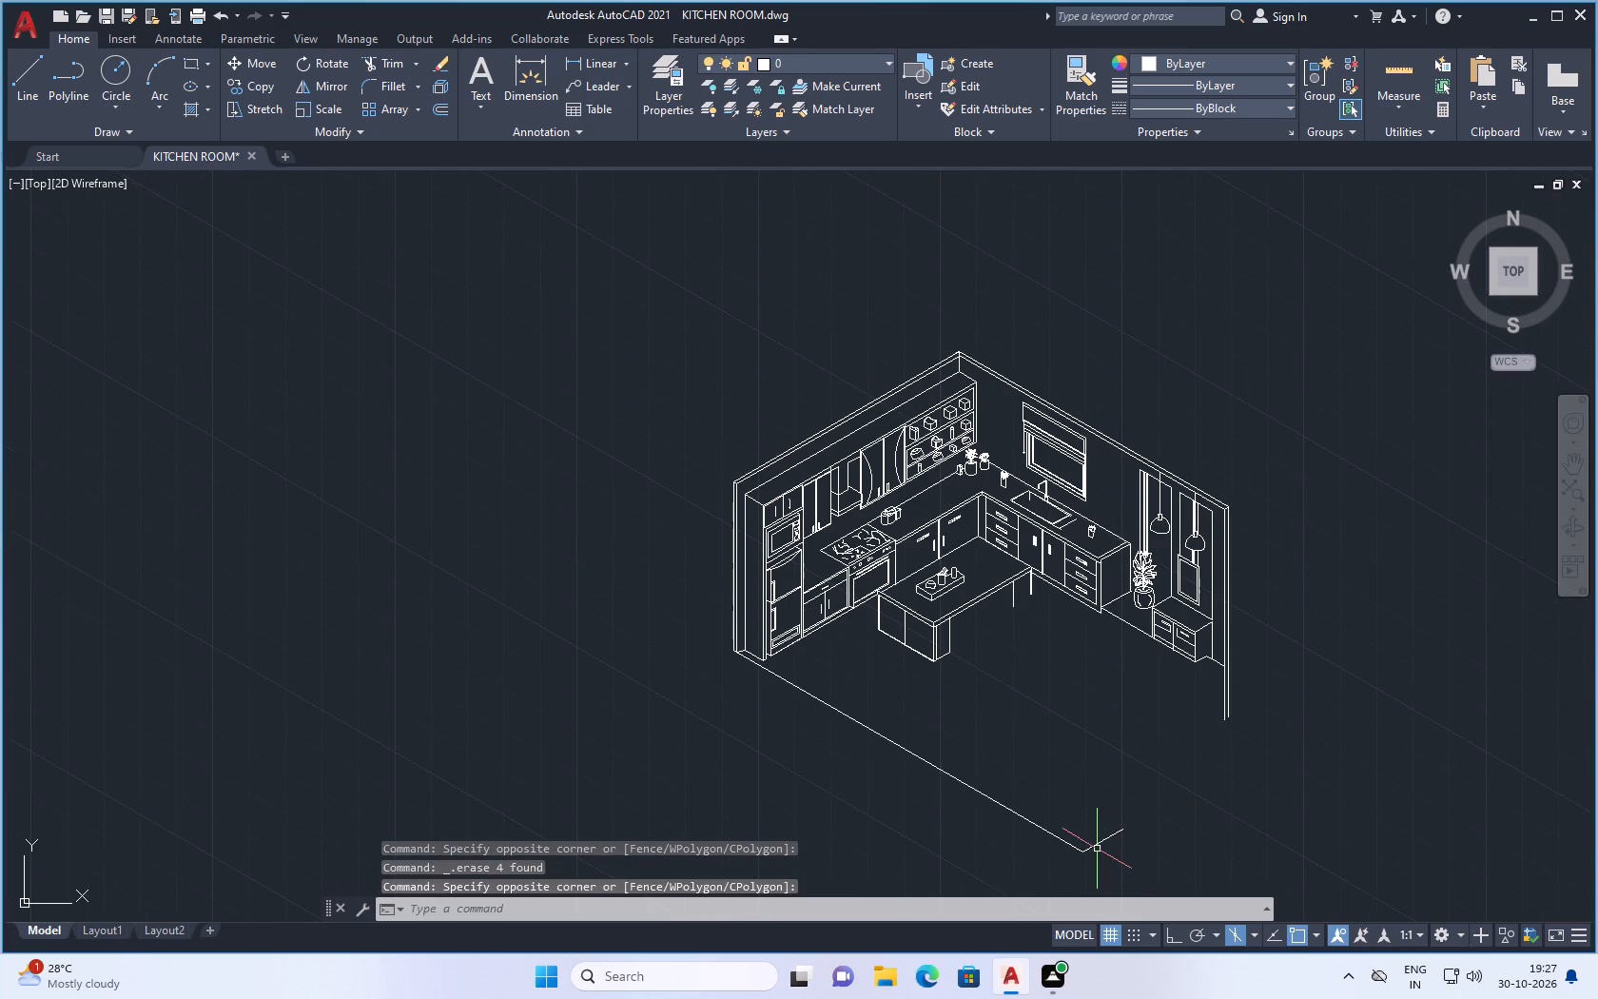
pyautogui.moveTo(1099, 849); pyautogui.dragTo(1093, 835)
pyautogui.click(1092, 834)
pyautogui.press('Delete')
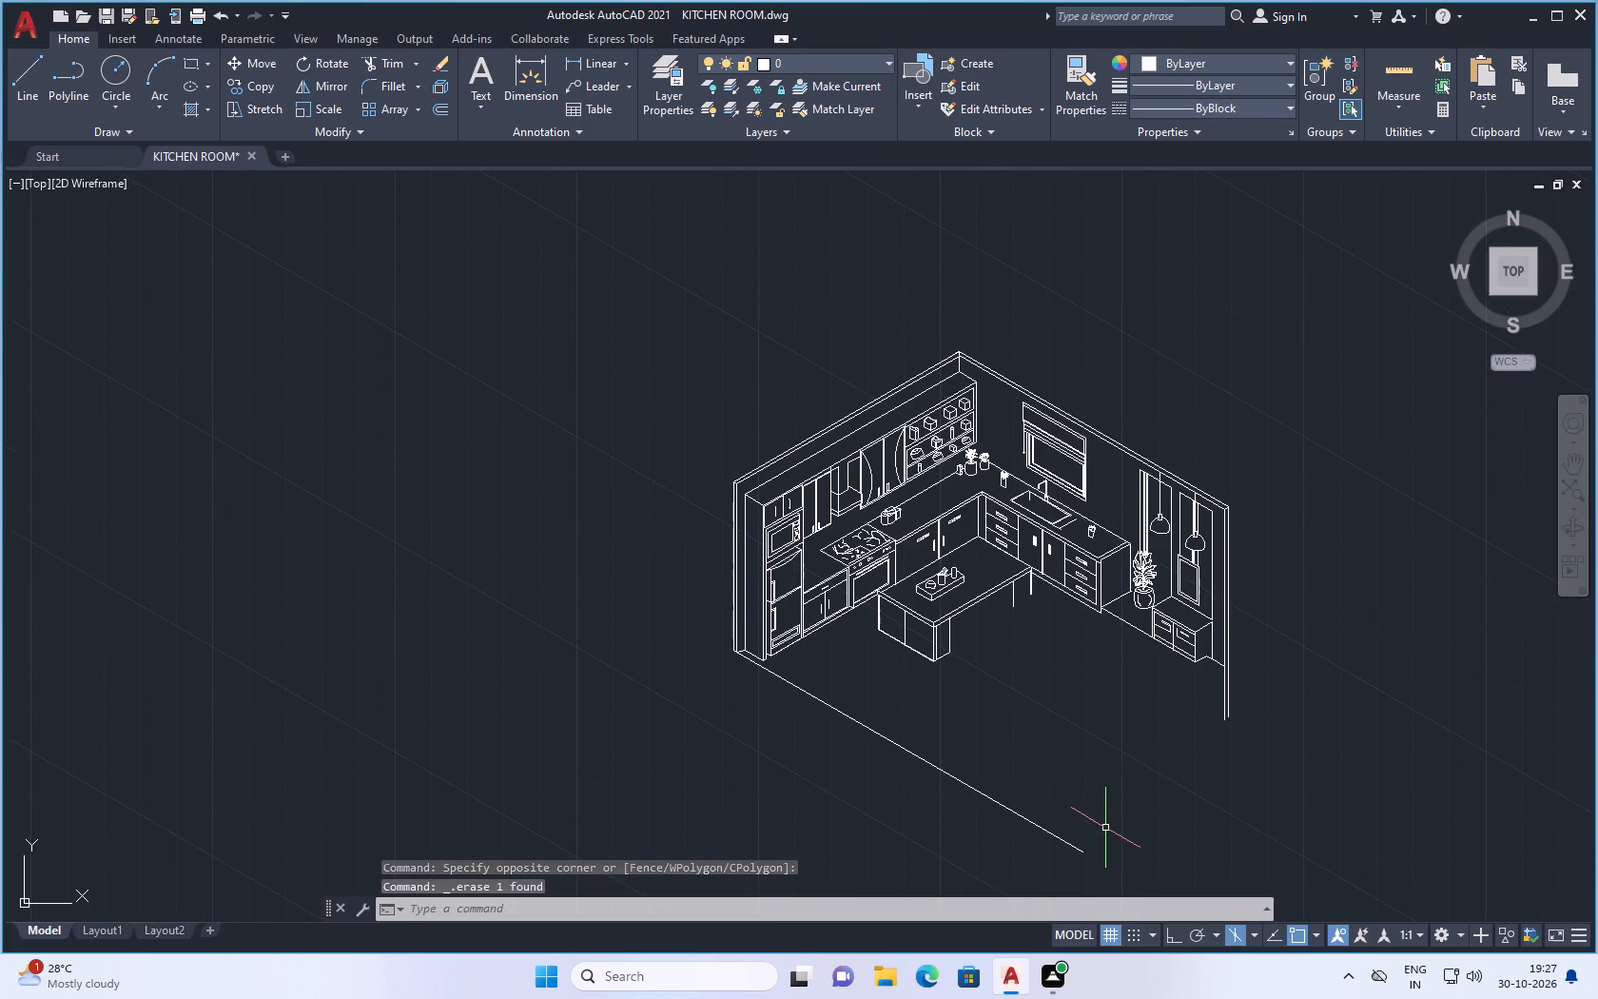
# Save the KITCHEN ROOM drawing.
pyautogui.scroll(-2, 1097, 826)
pyautogui.scroll(2, 1086, 827)
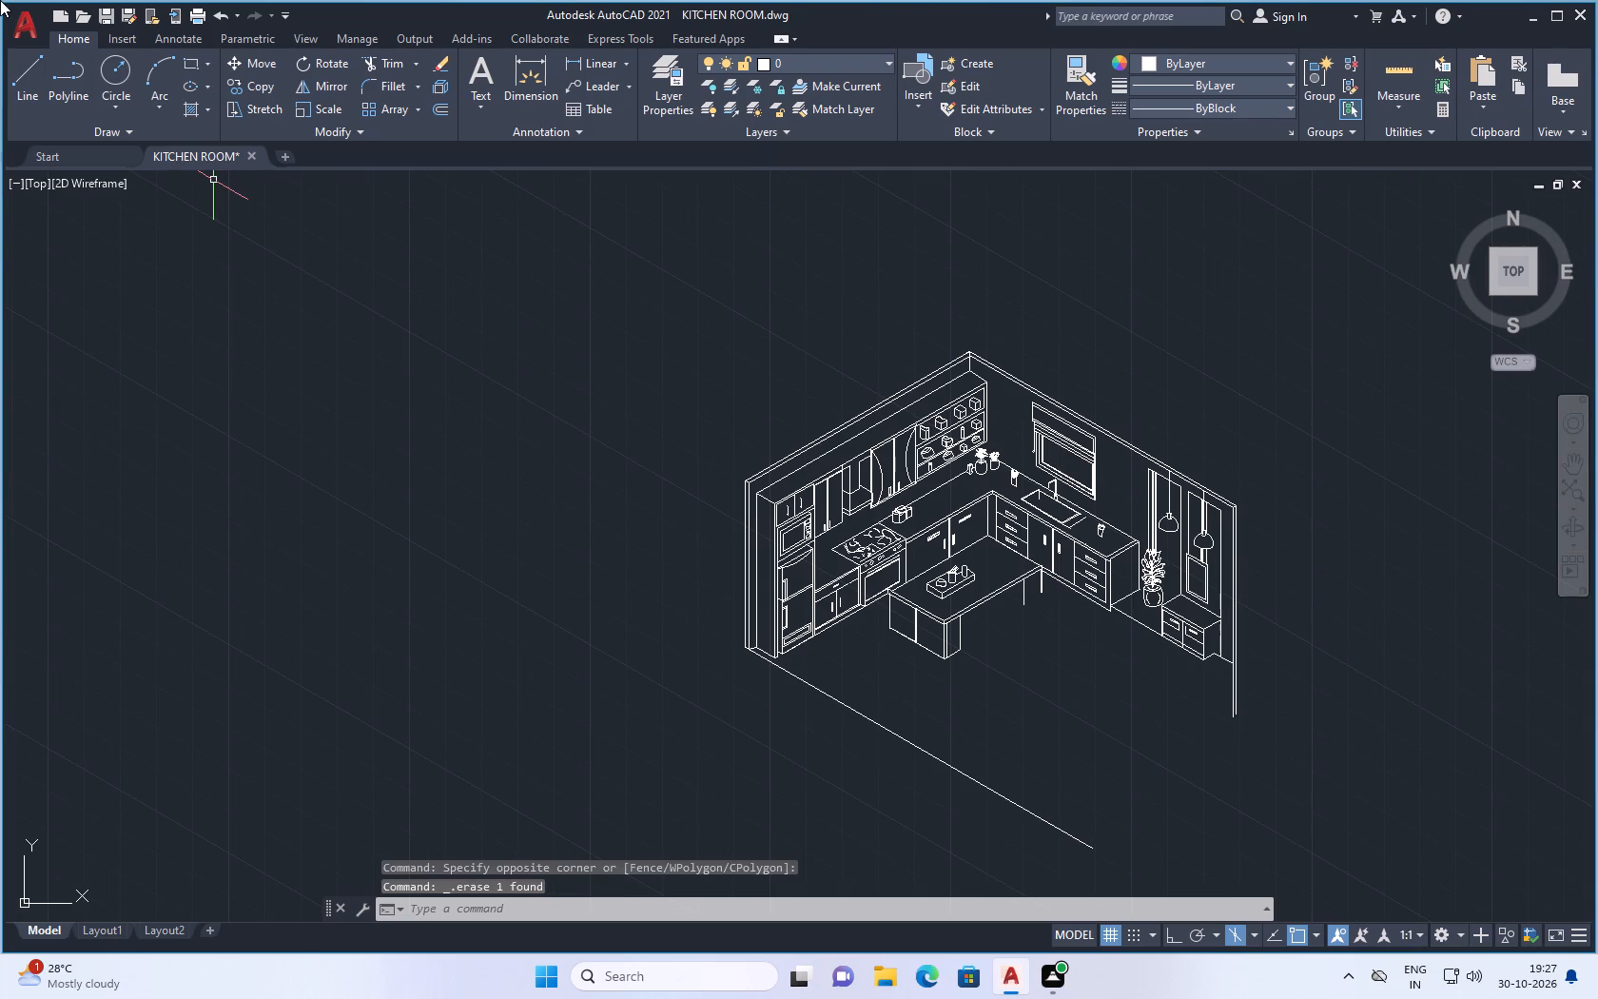
pyautogui.click(0, 81)
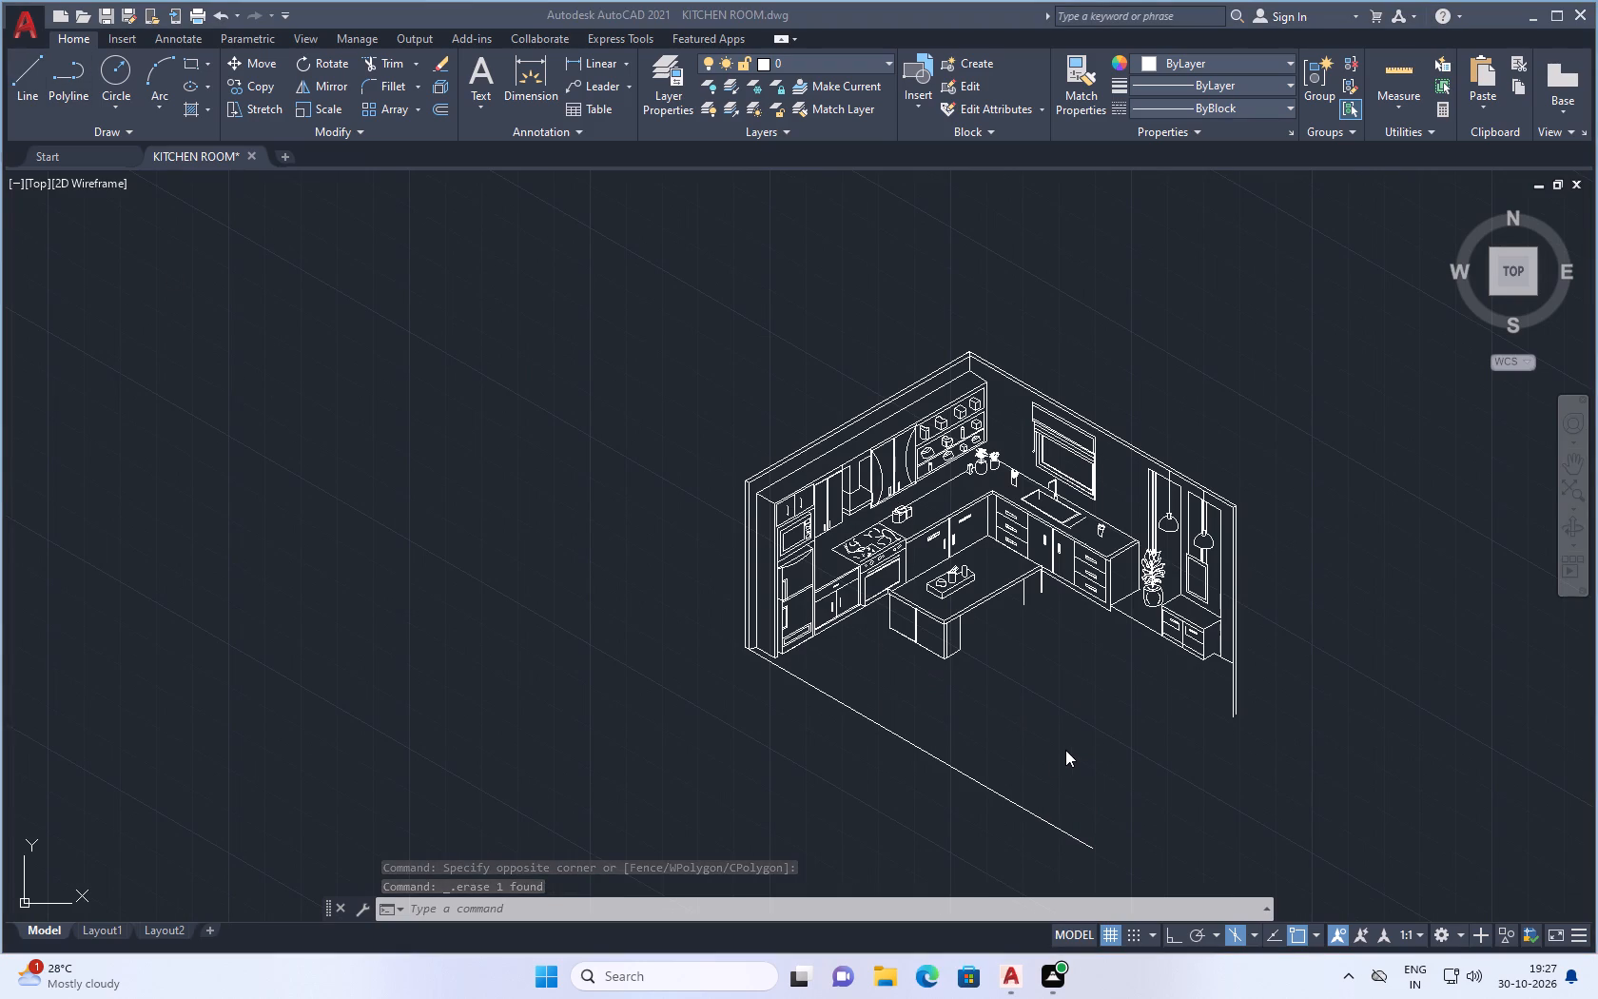
pyautogui.press('Escape')
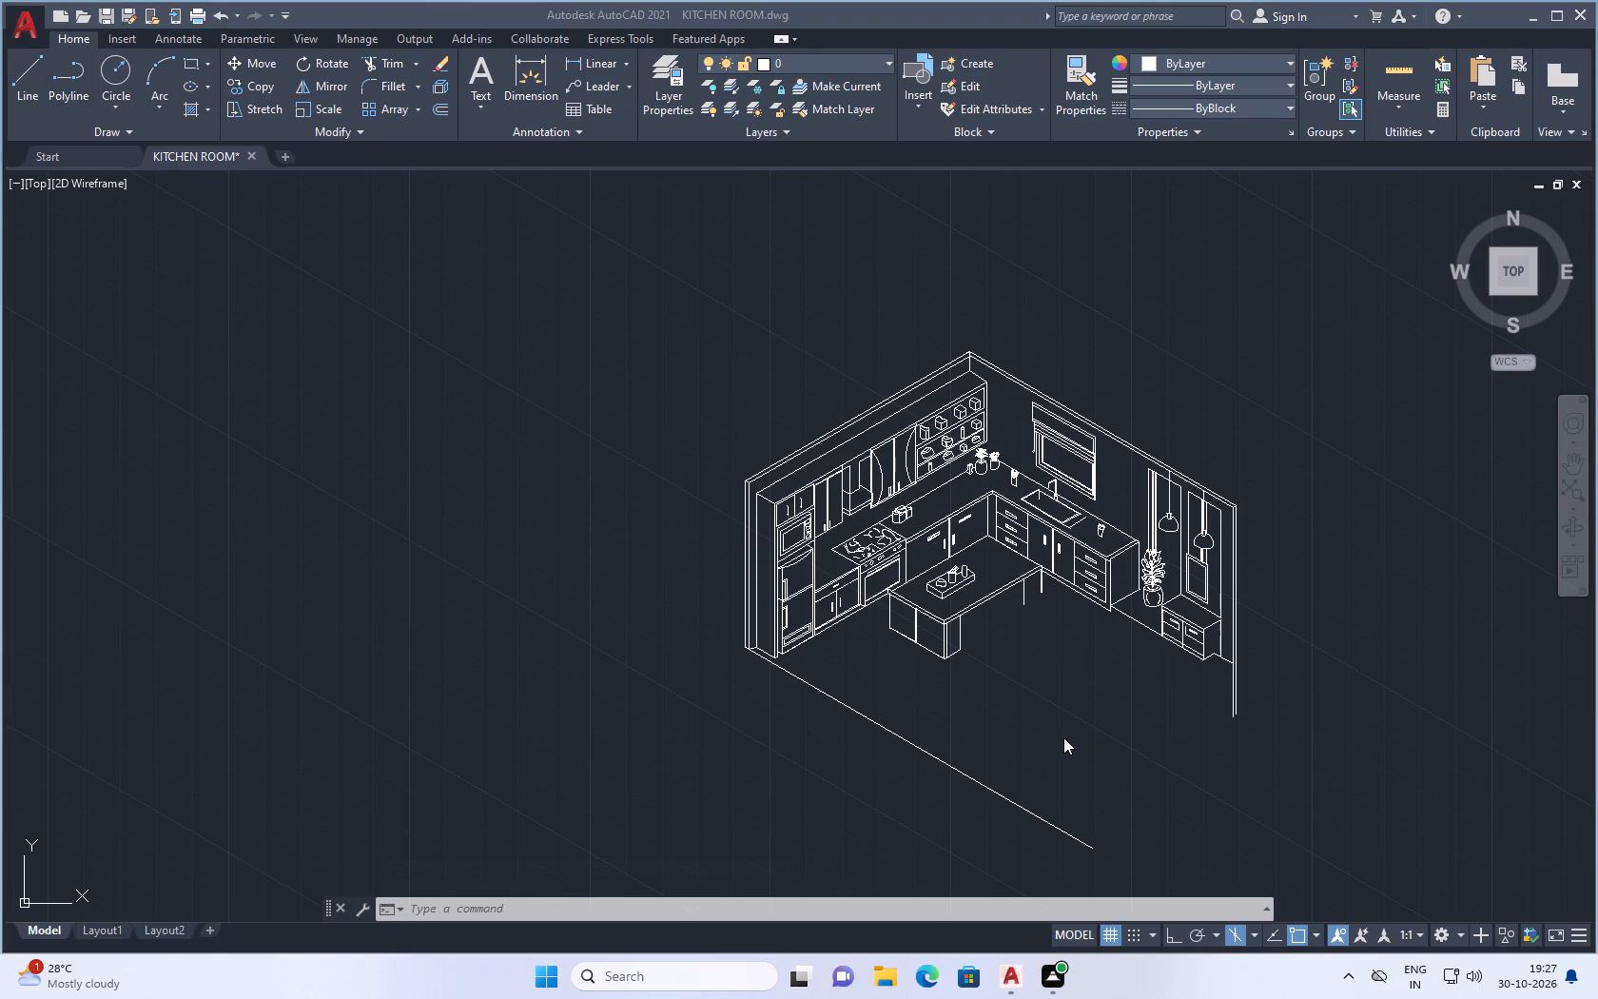
pyautogui.hotkey('ctrl', 's')
pyautogui.press('Escape')
pyautogui.hotkey('ctrl', 's')
pyautogui.click(571, 573)
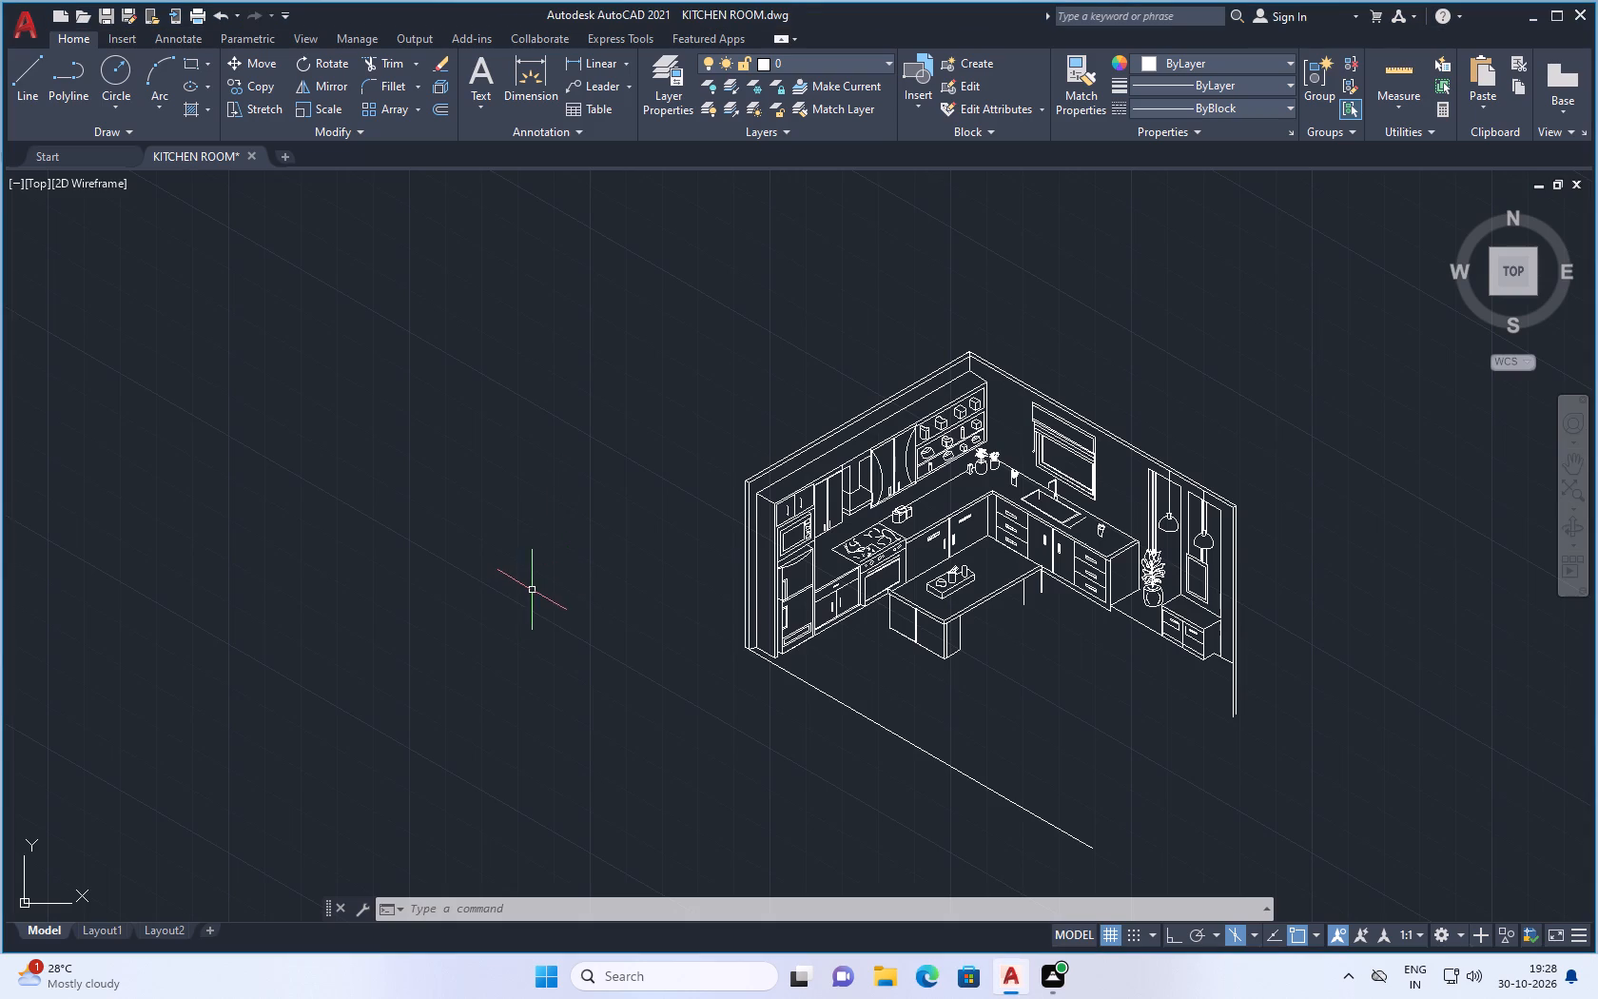
pyautogui.hotkey('ctrl', 's')
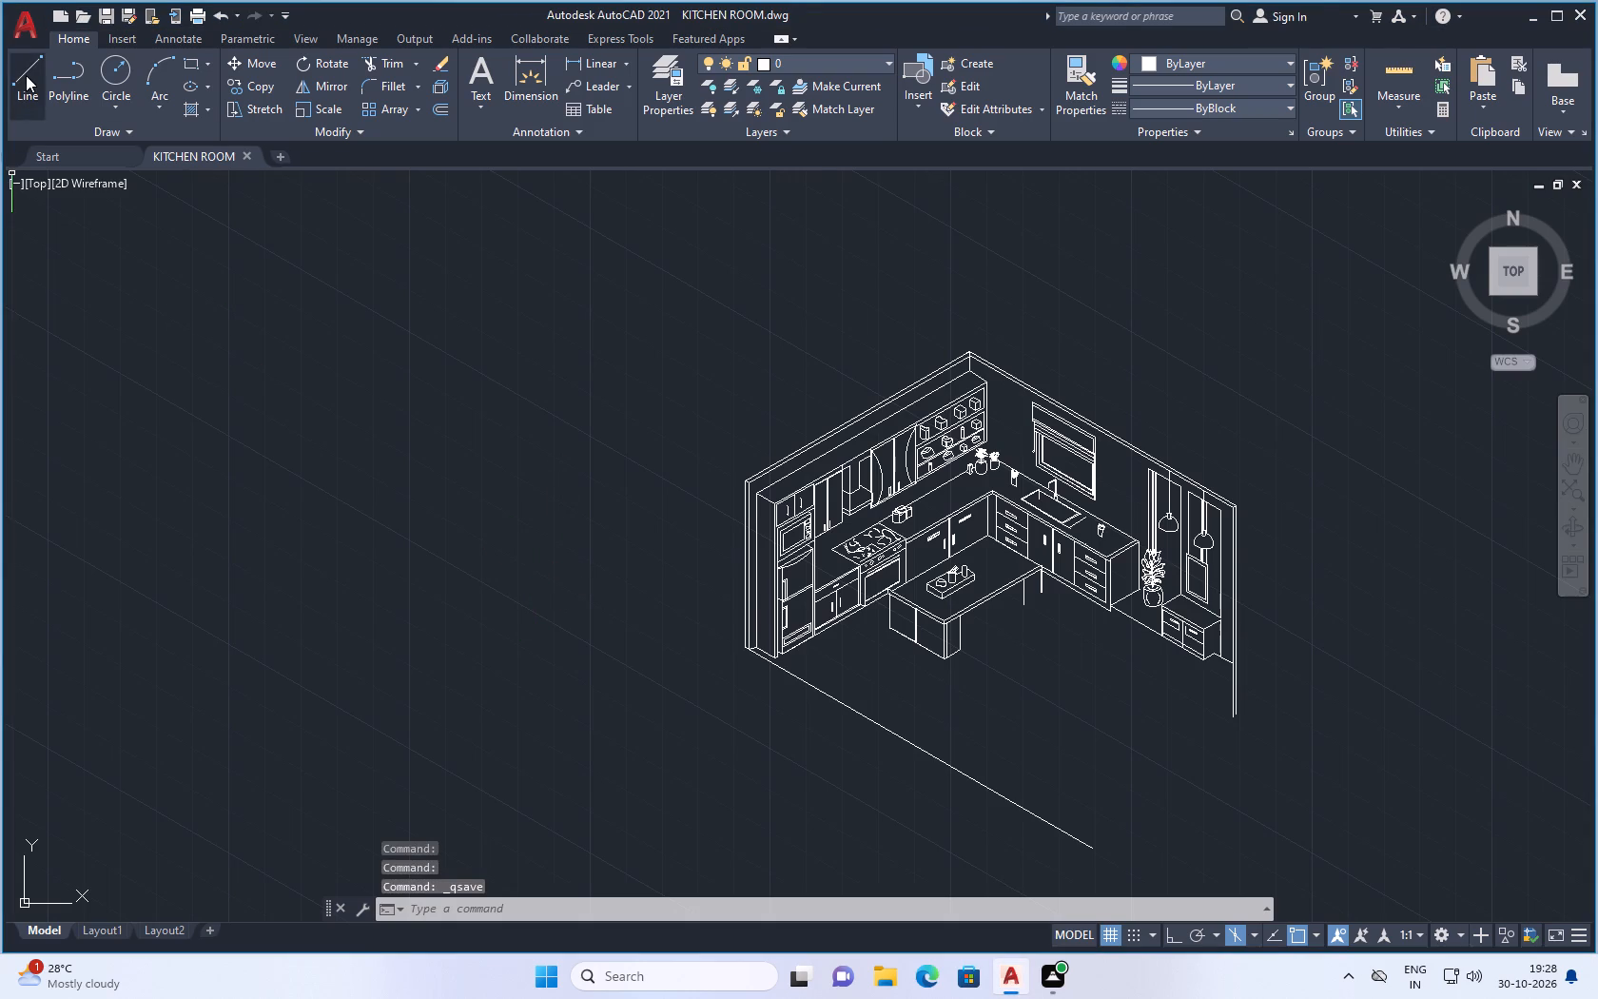
# Draw three connected line segments from the southern end of the long southwest floor edge, through a notch corner, to beyond the east wall's base.
pyautogui.click(26, 75)
pyautogui.scroll(2, 1058, 765)
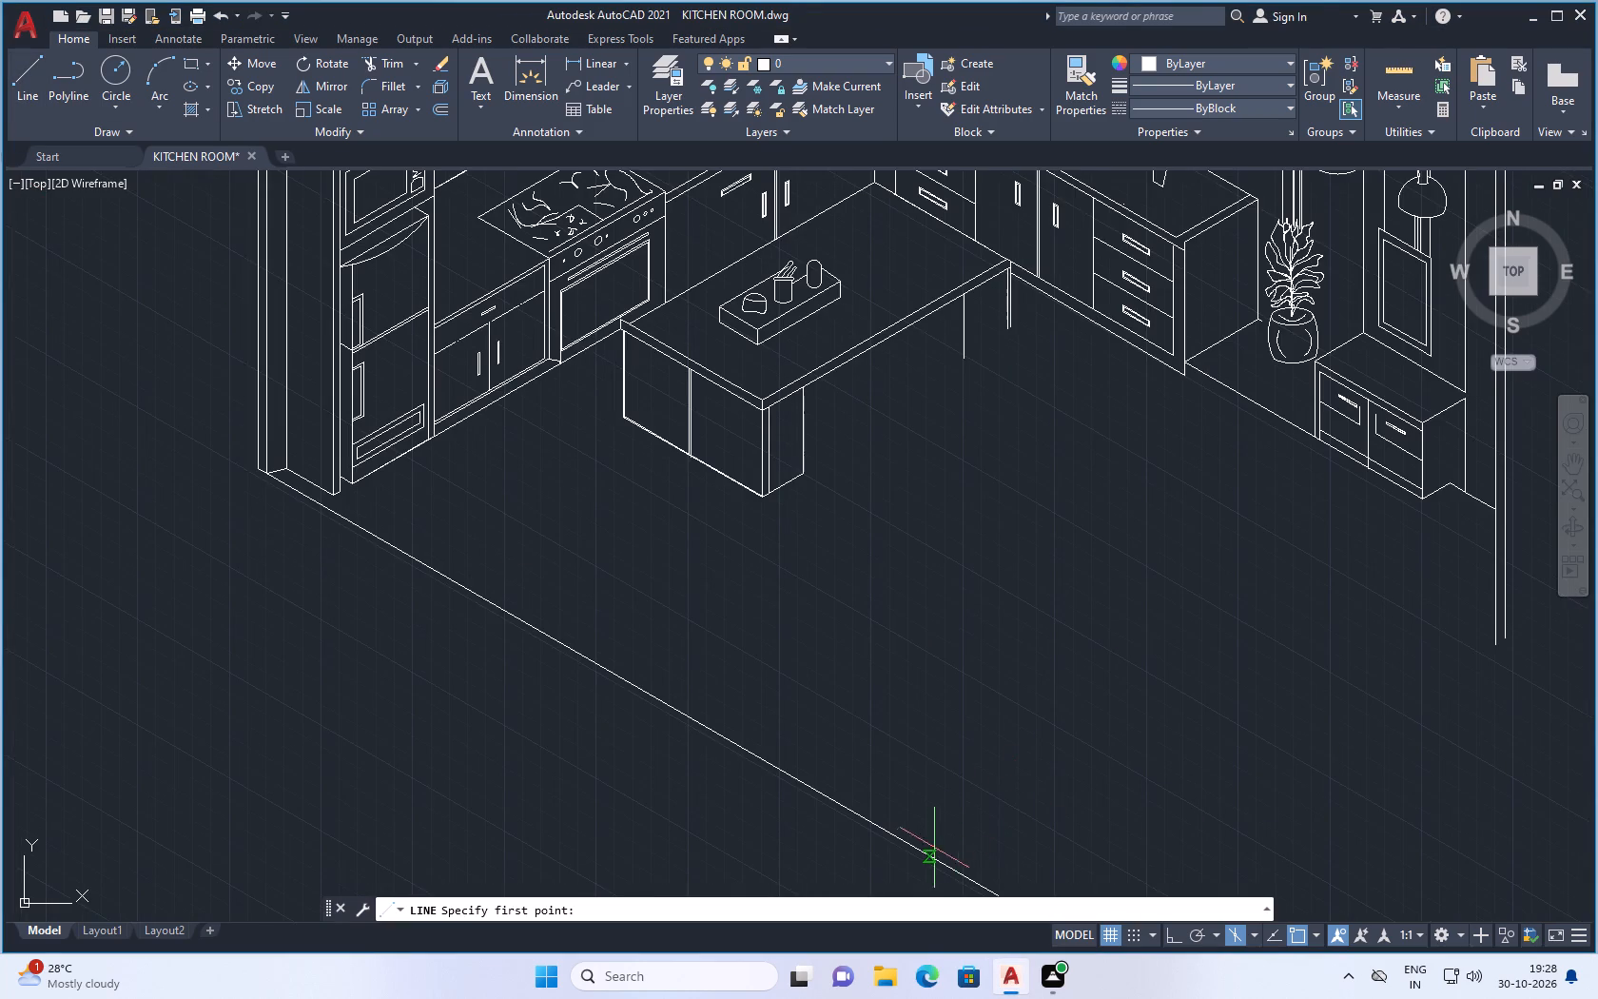
pyautogui.click(939, 856)
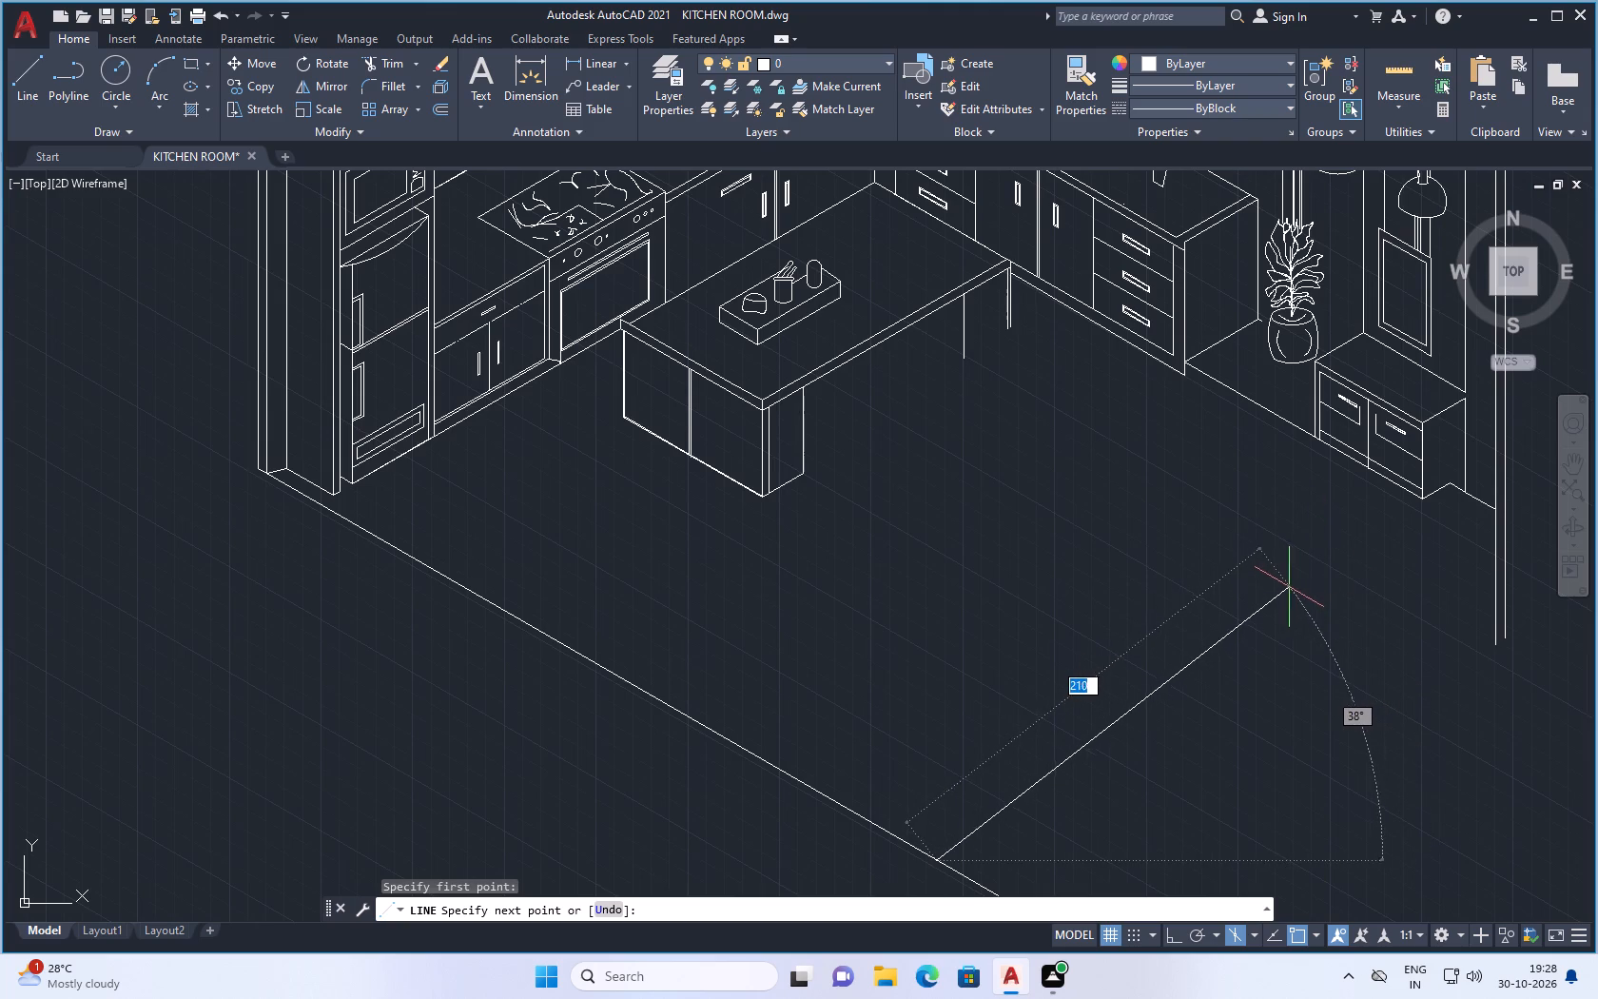
pyautogui.click(1307, 570)
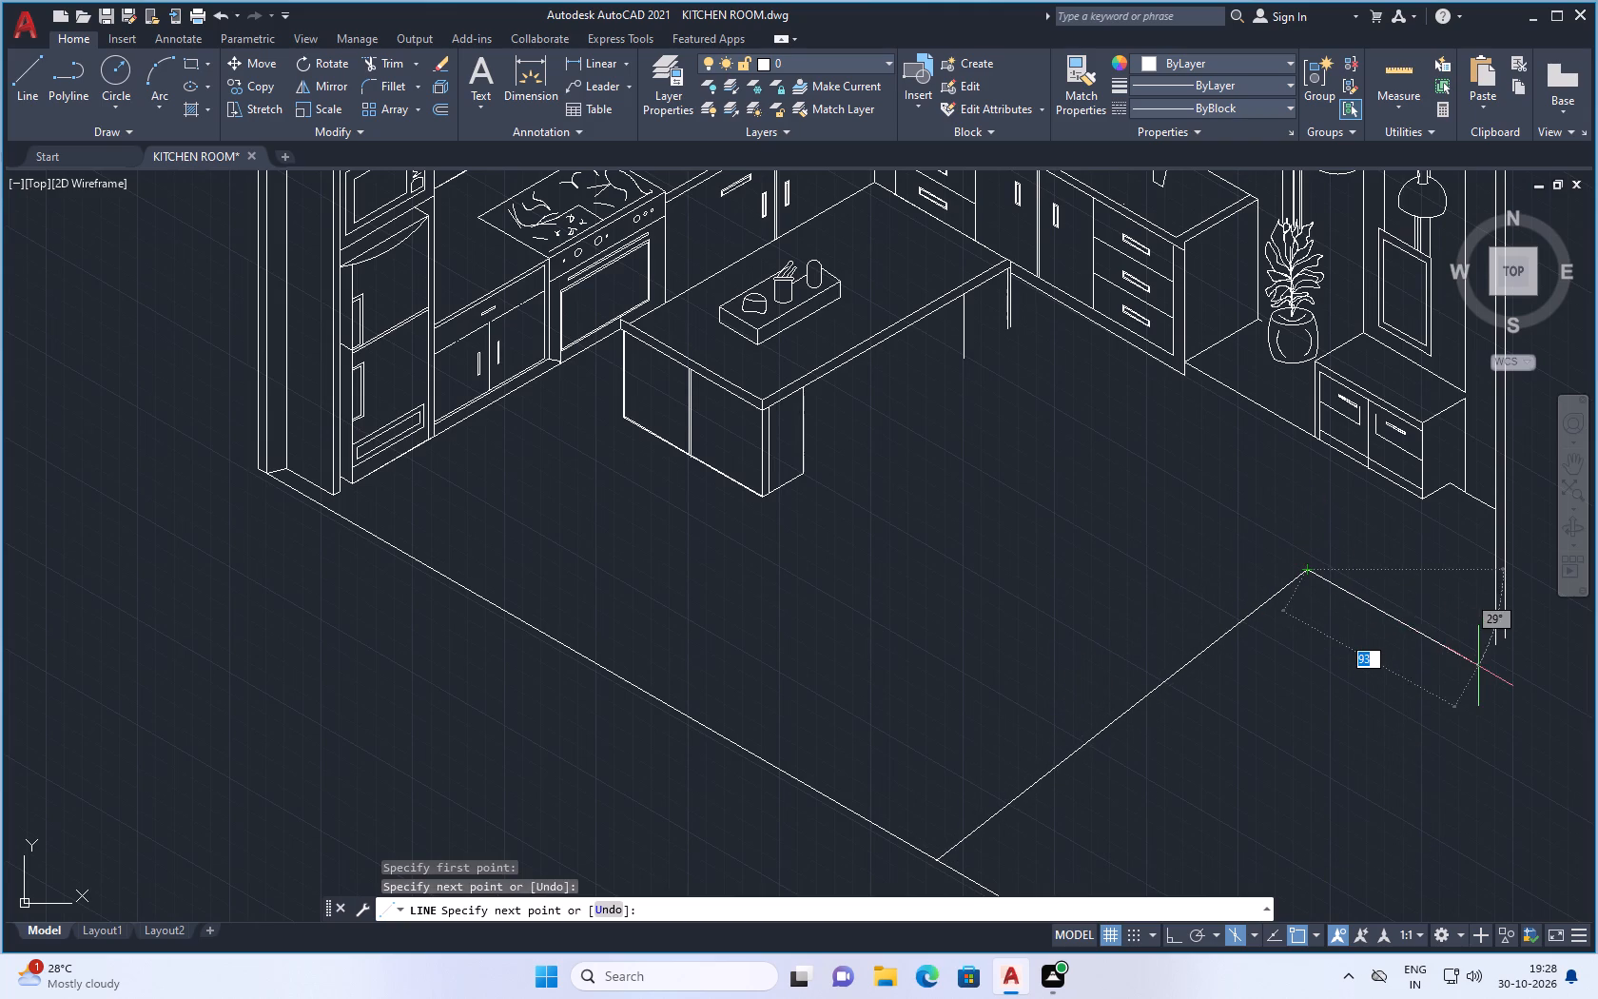
pyautogui.scroll(2, 1479, 675)
pyautogui.click(1467, 666)
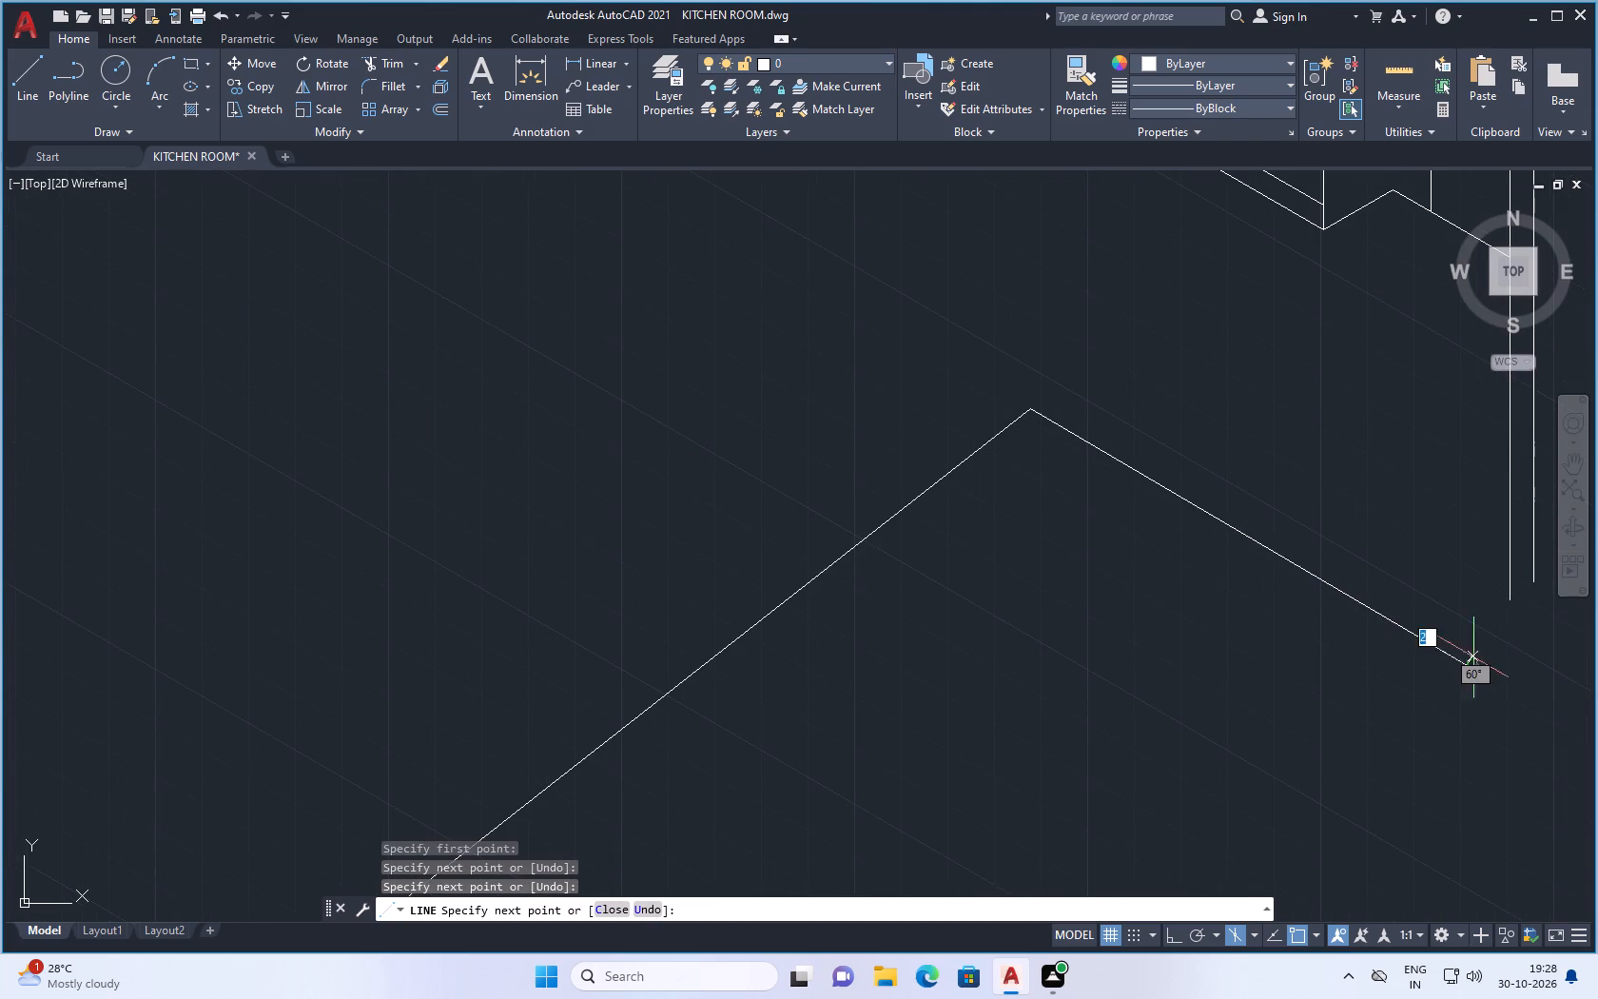
pyautogui.scroll(-3, 1480, 627)
pyautogui.scroll(4, 1501, 609)
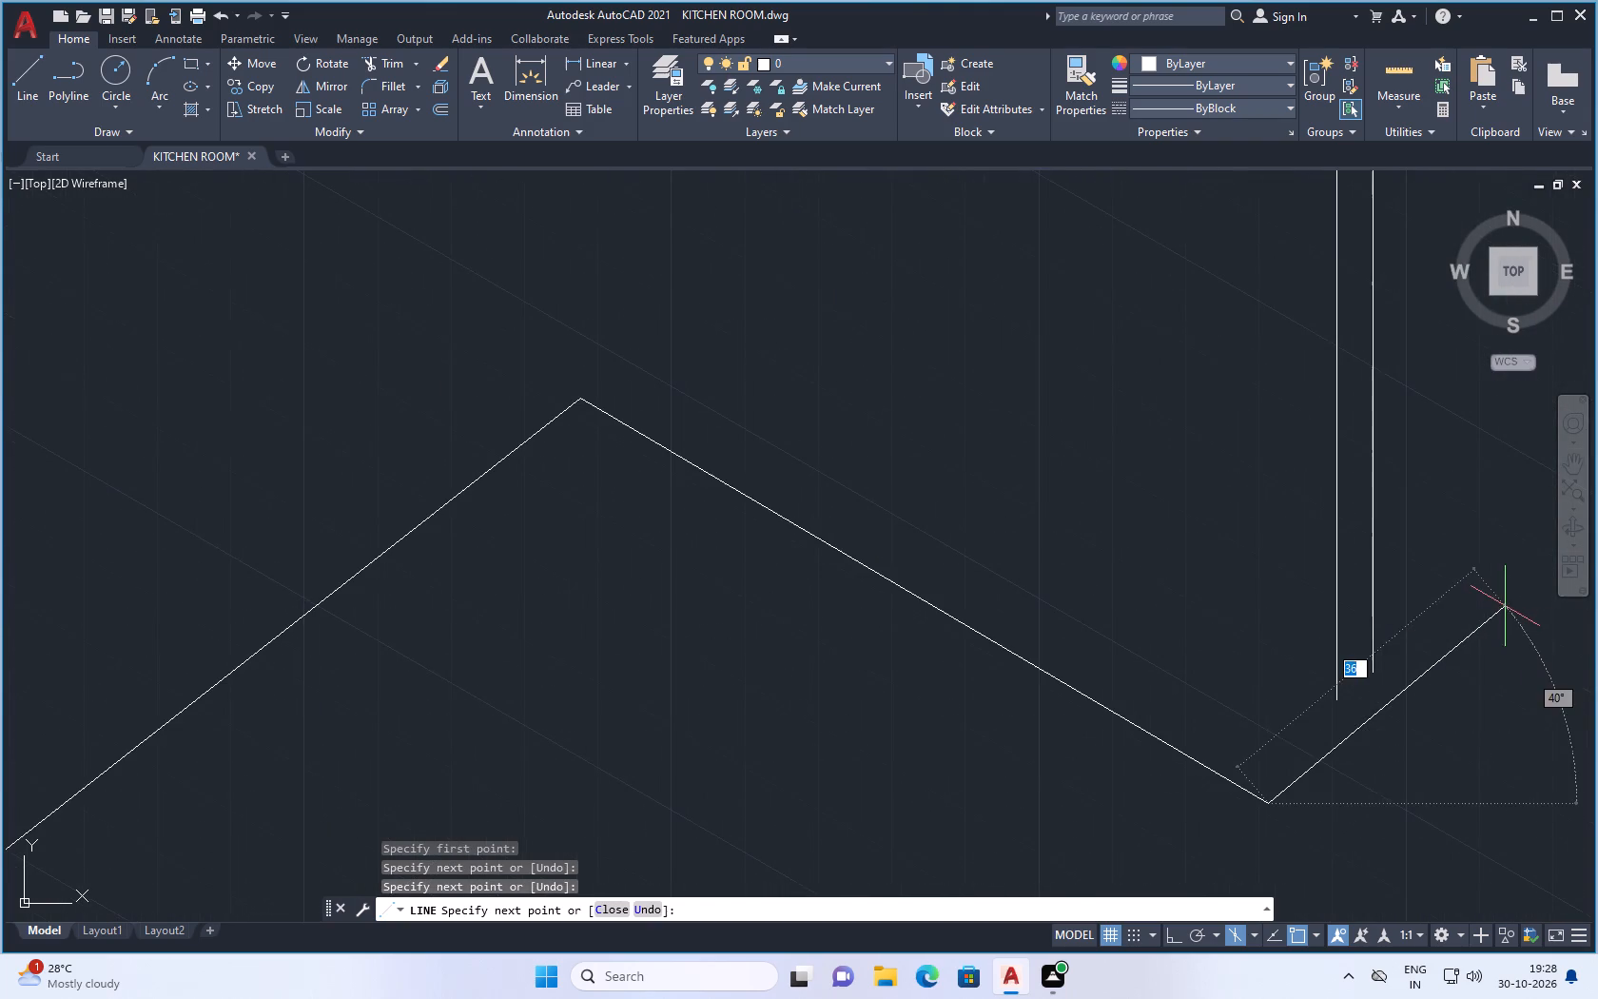
pyautogui.click(1505, 606)
pyautogui.press('space')
# With Ortho on and the Top isoplane active, draw a line about 33 units long at 210° from the east wall's outer bottom end.
pyautogui.press('space')
pyautogui.moveTo(1378, 676); pyautogui.dragTo(1370, 677)
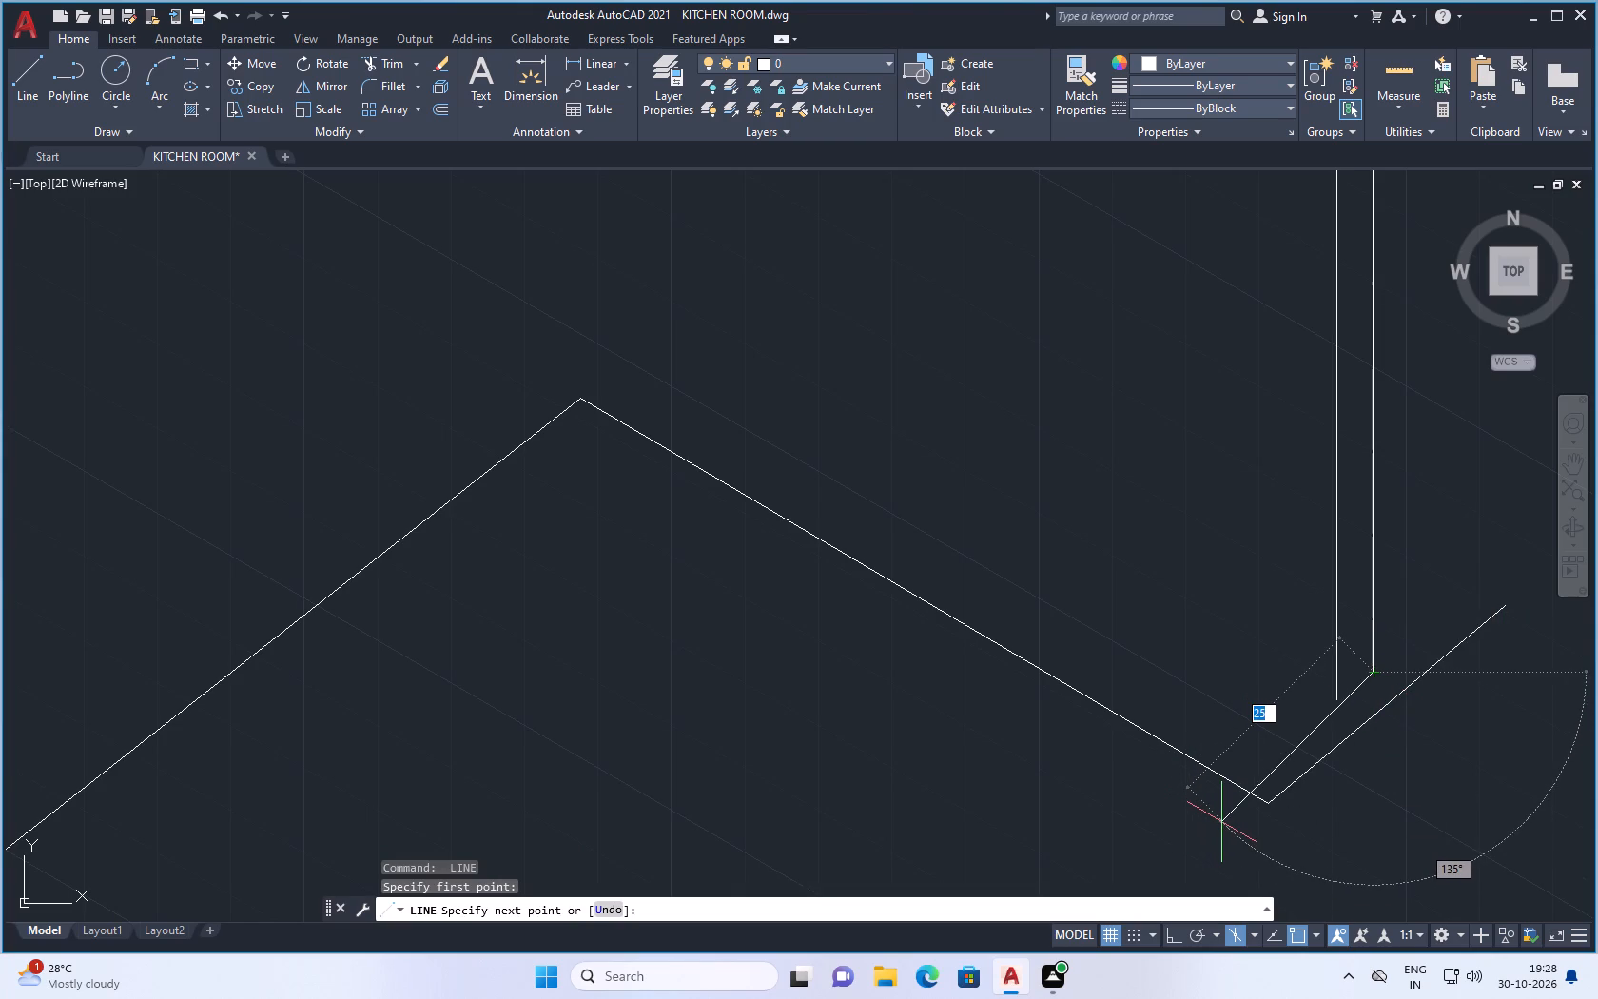
pyautogui.click(1172, 935)
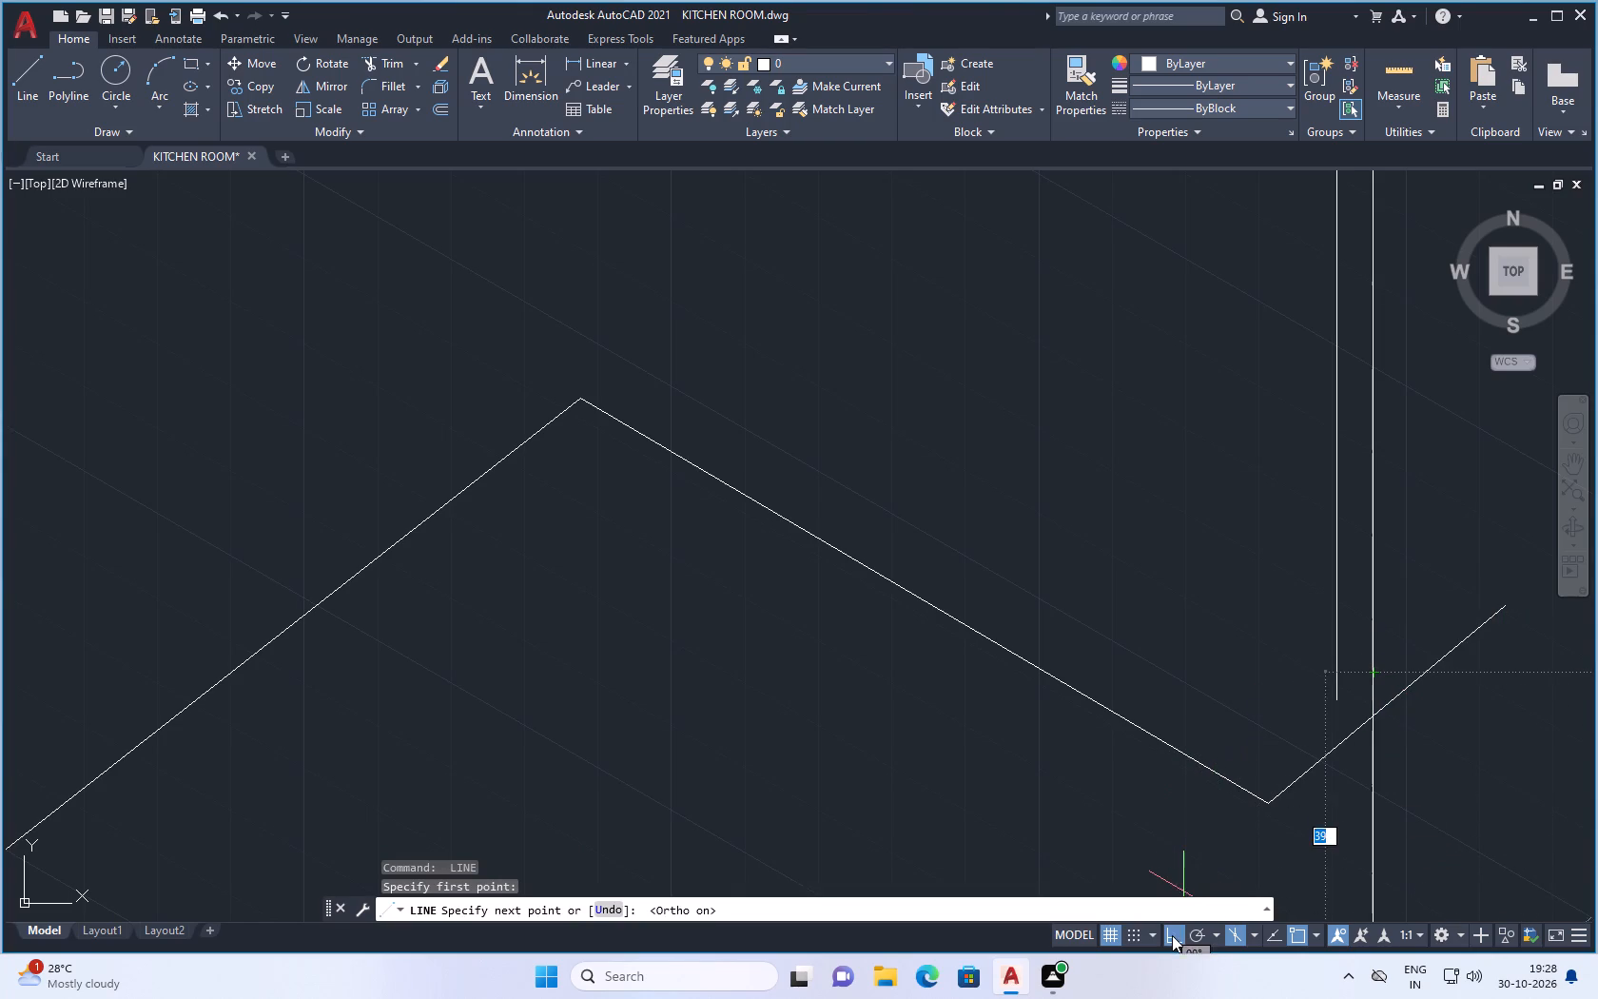
pyautogui.click(1254, 933)
pyautogui.click(1270, 877)
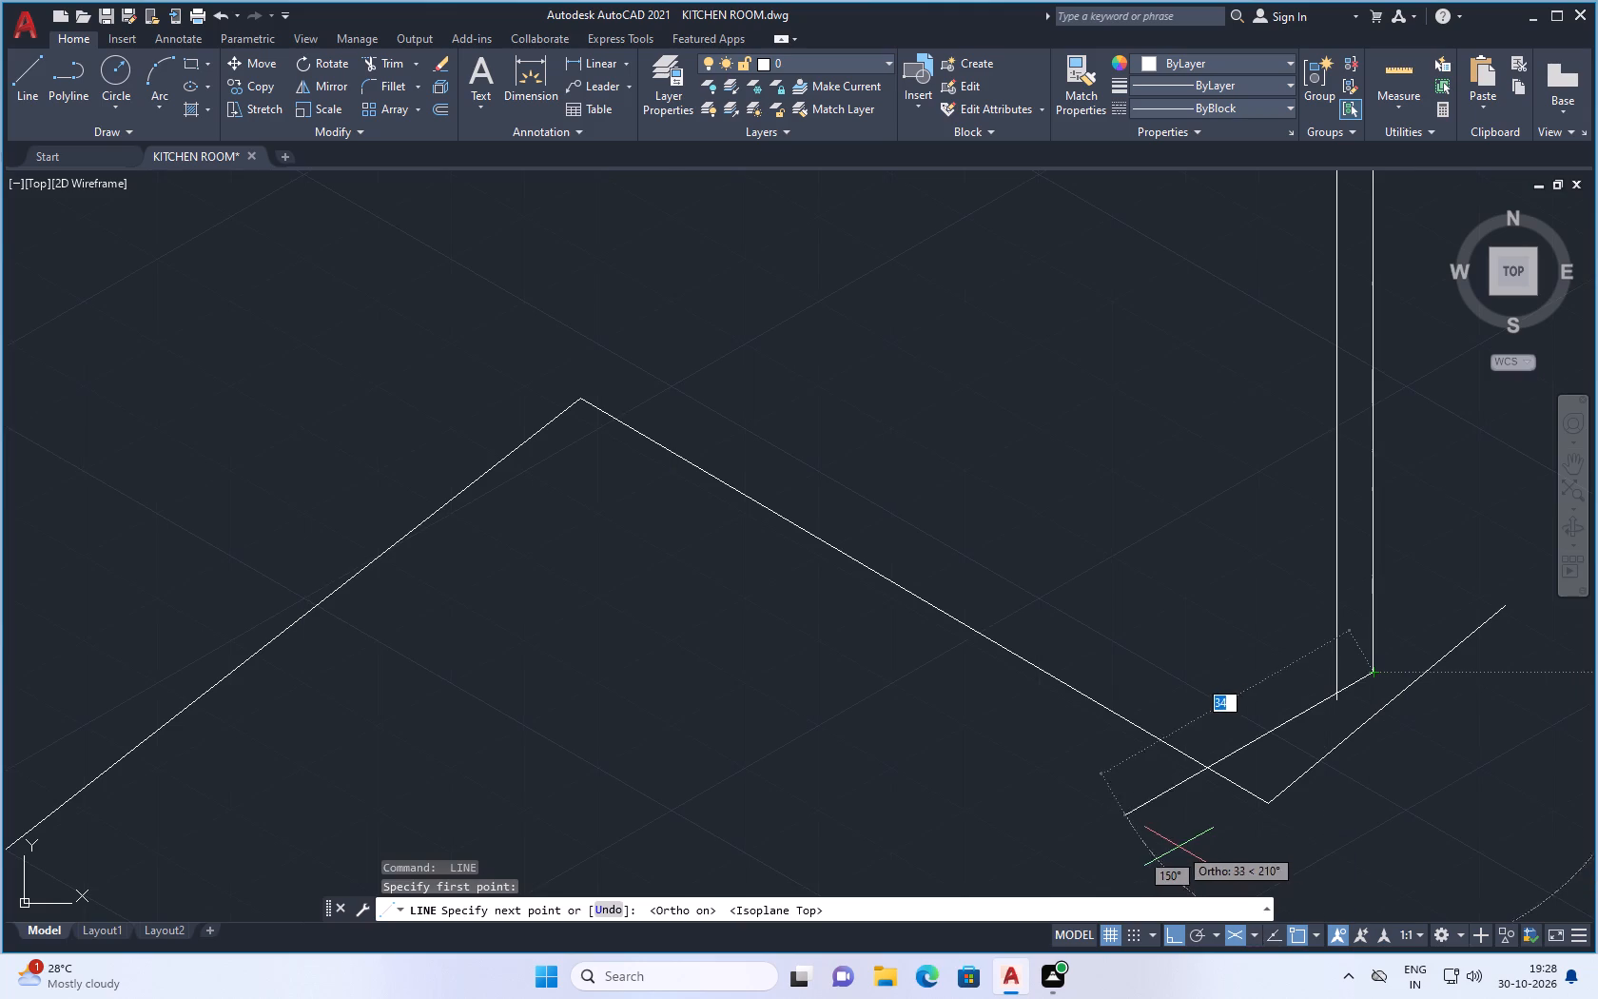
pyautogui.click(1182, 839)
pyautogui.press('Escape')
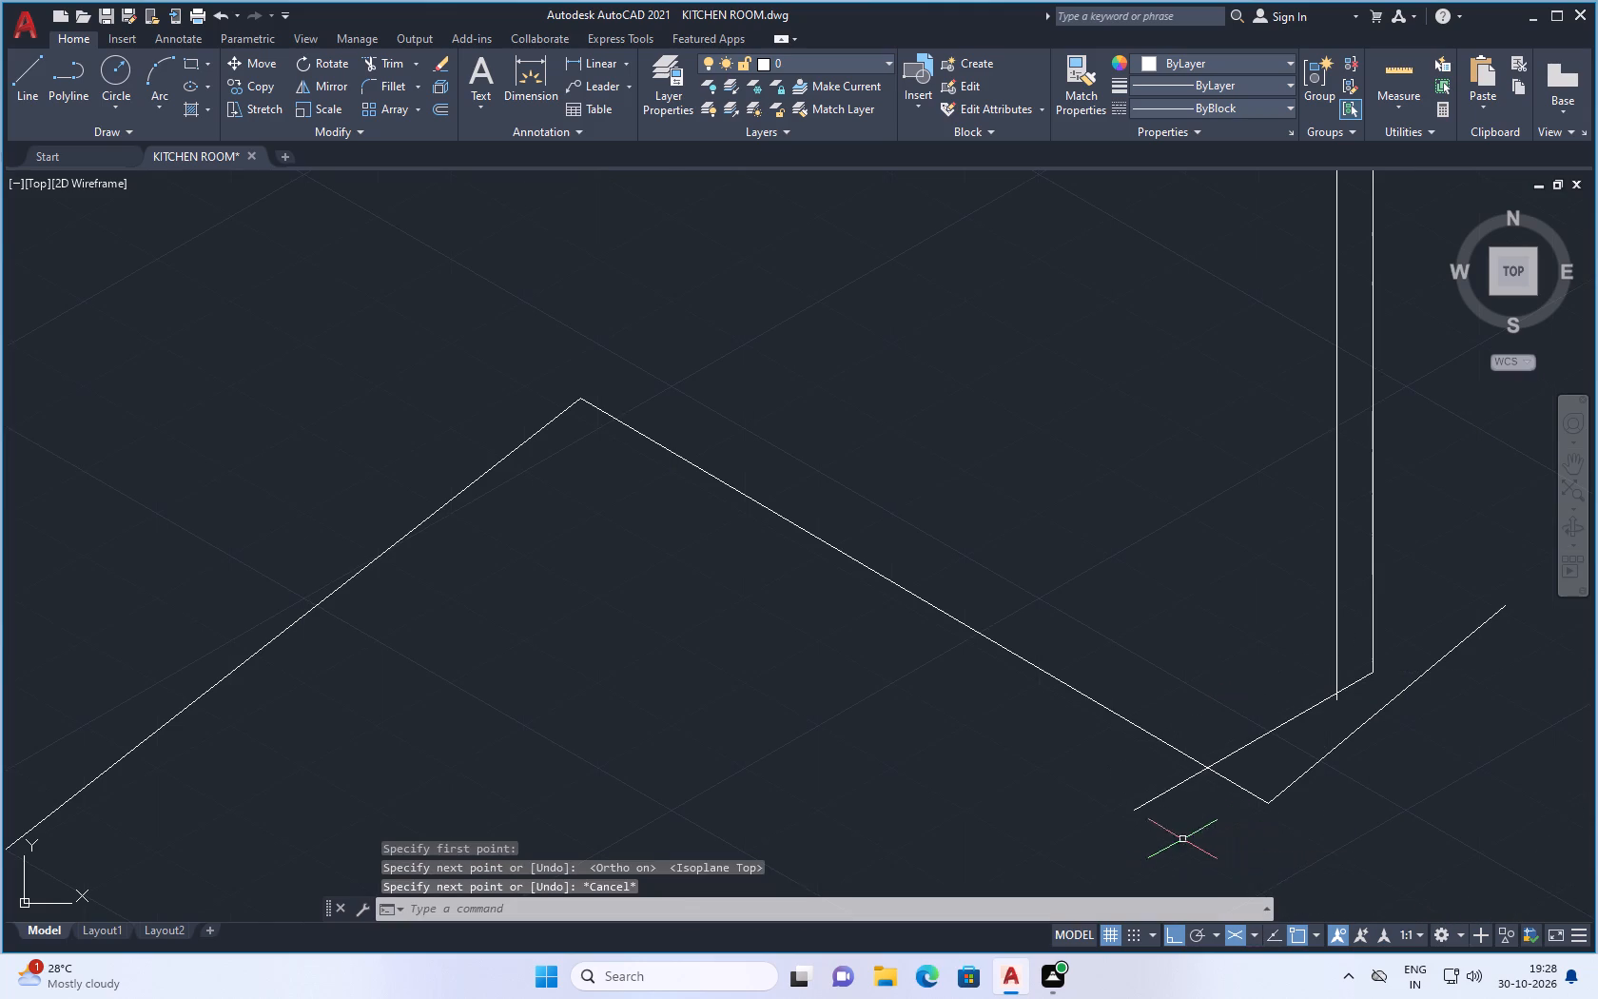
# Erase the short slanted segment that runs up past the bottom end of the east wall.
pyautogui.click(1309, 766)
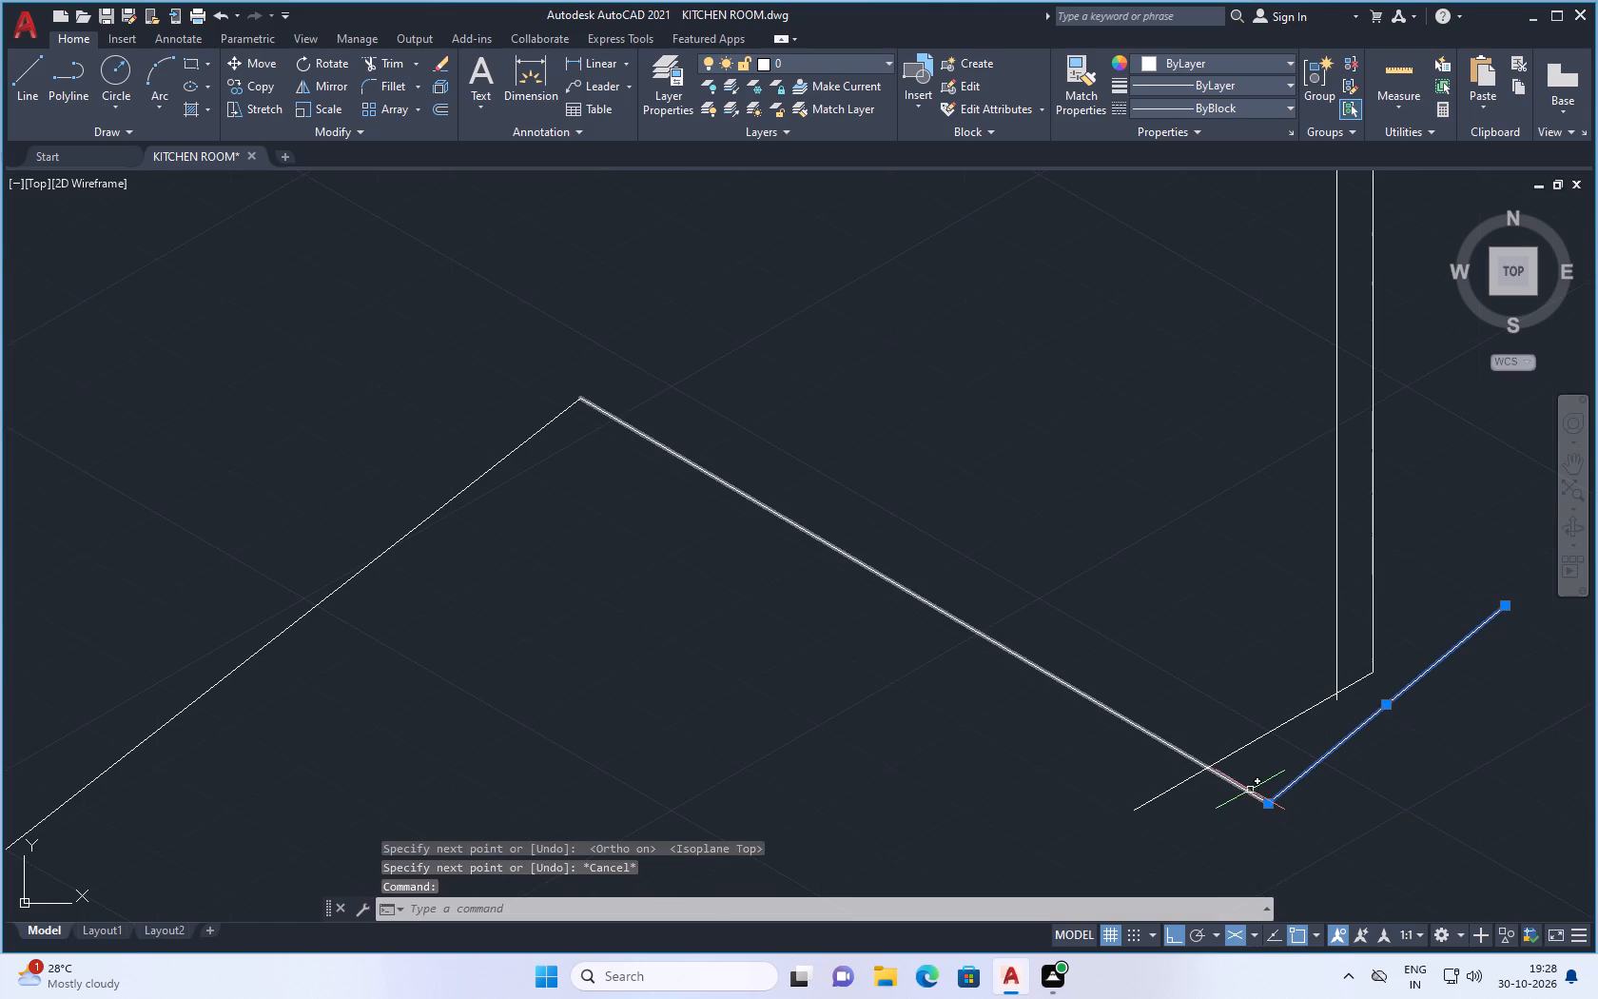
pyautogui.press('Delete')
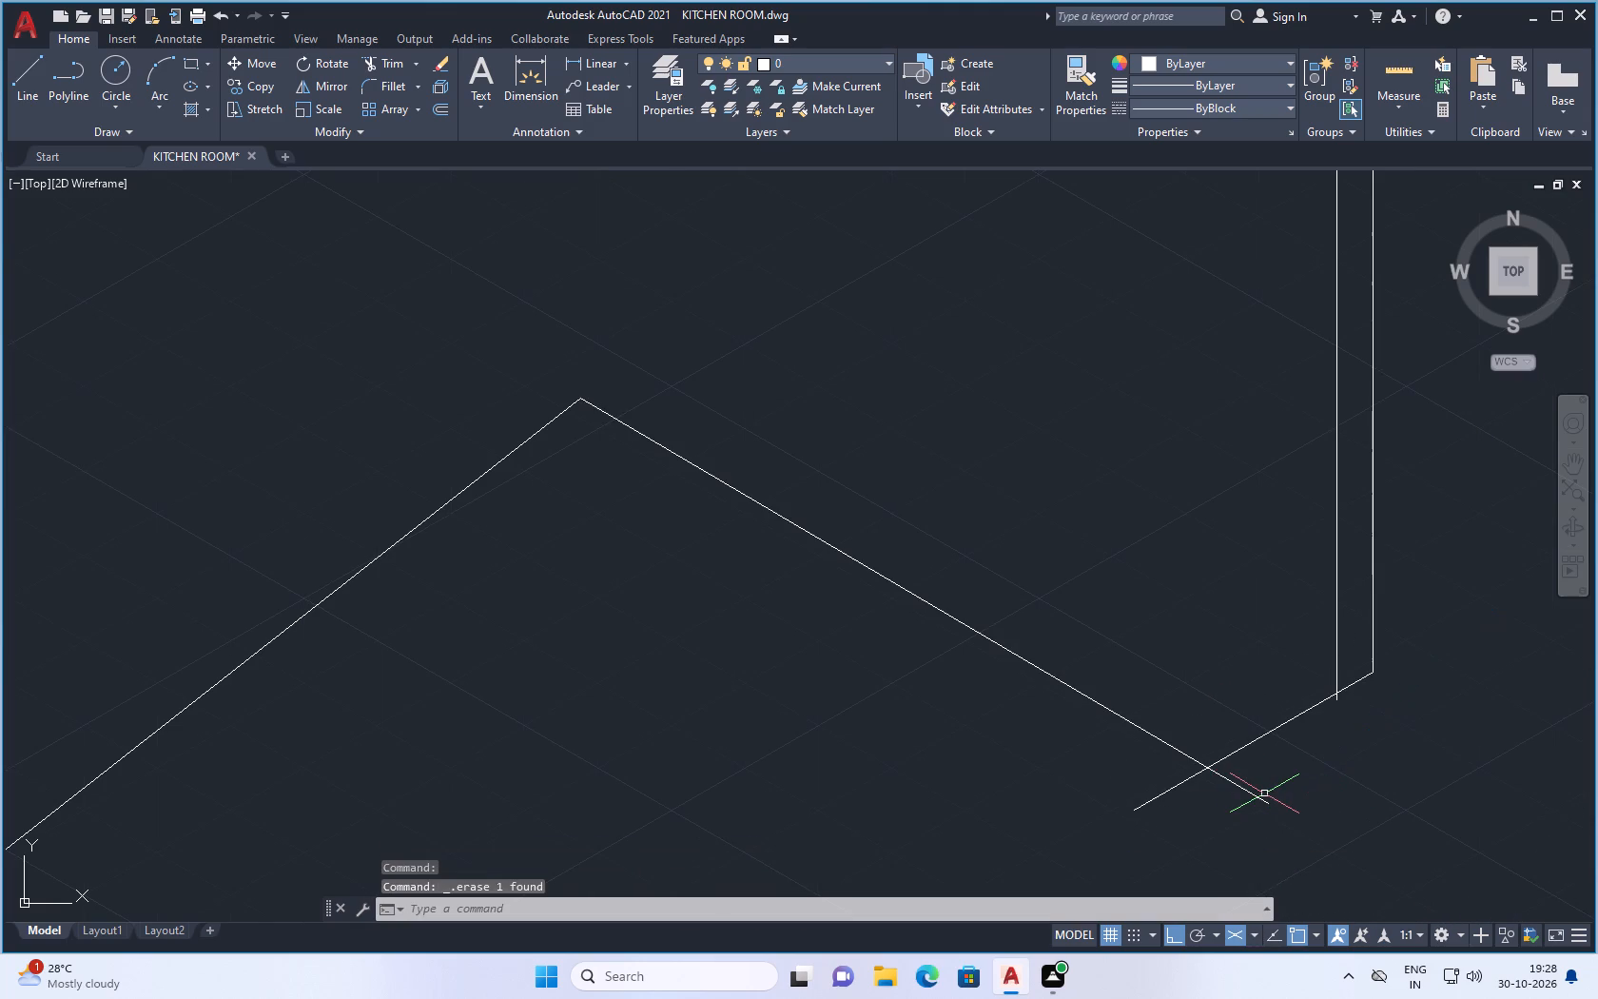
# Trim the overhanging line ends where the floor edge and the east wall's inner edge meet the new base line.
pyautogui.press('t')
pyautogui.press('r')
pyautogui.press('Return')
pyautogui.click(1247, 792)
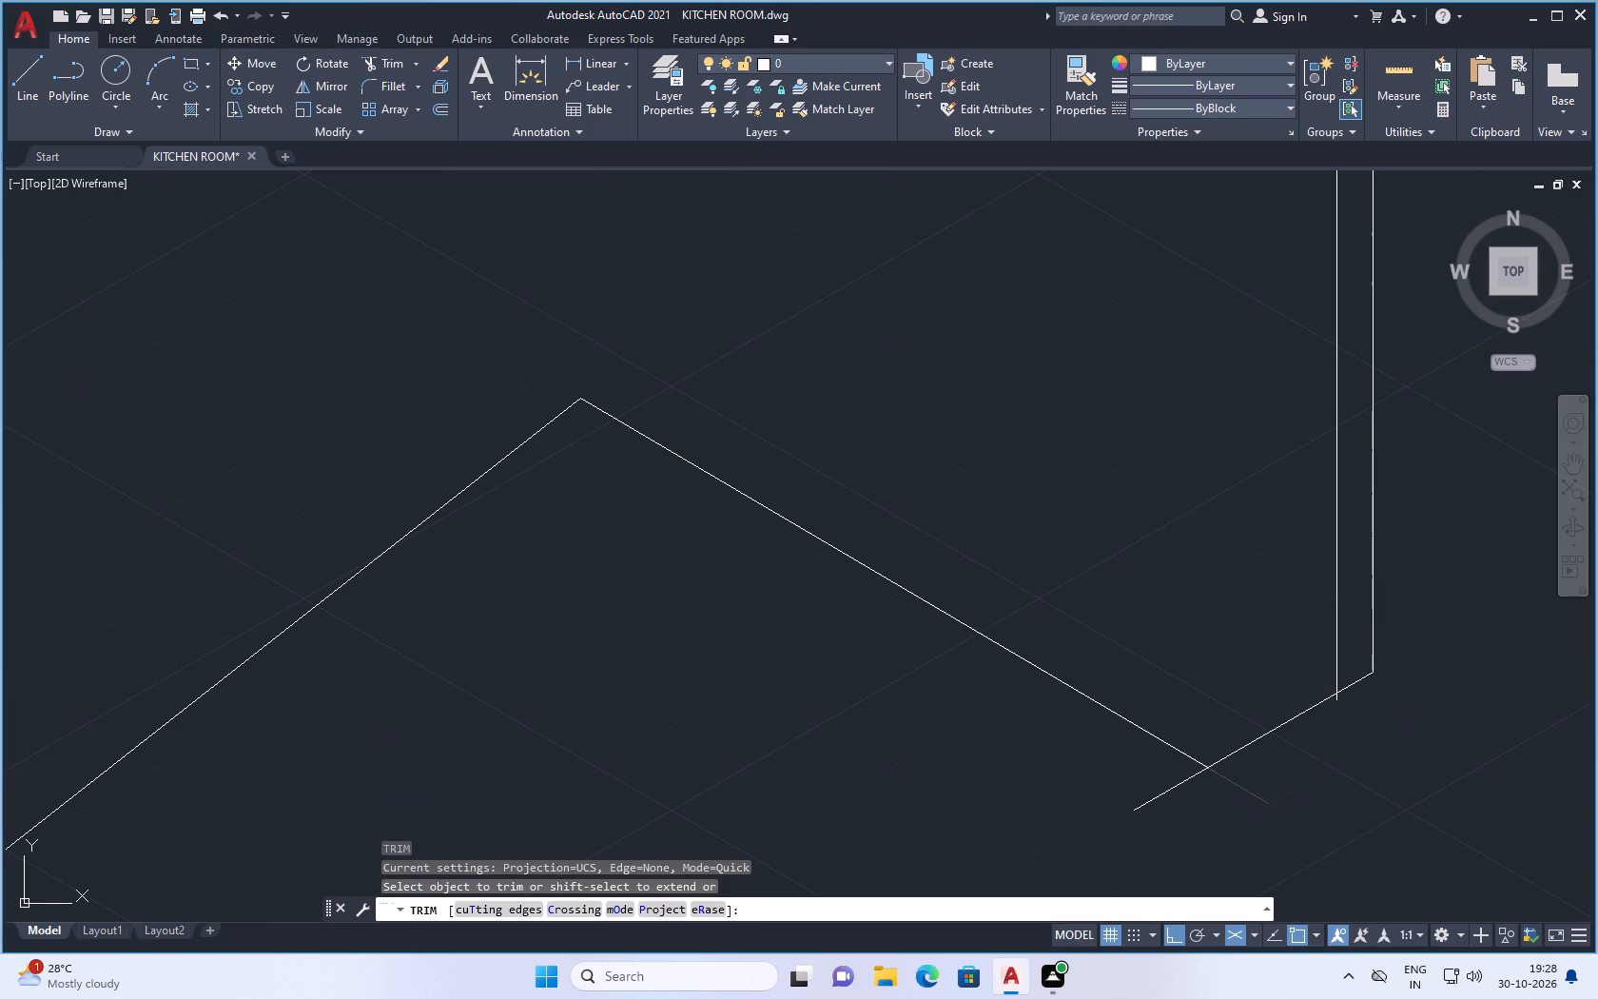
pyautogui.press('Escape')
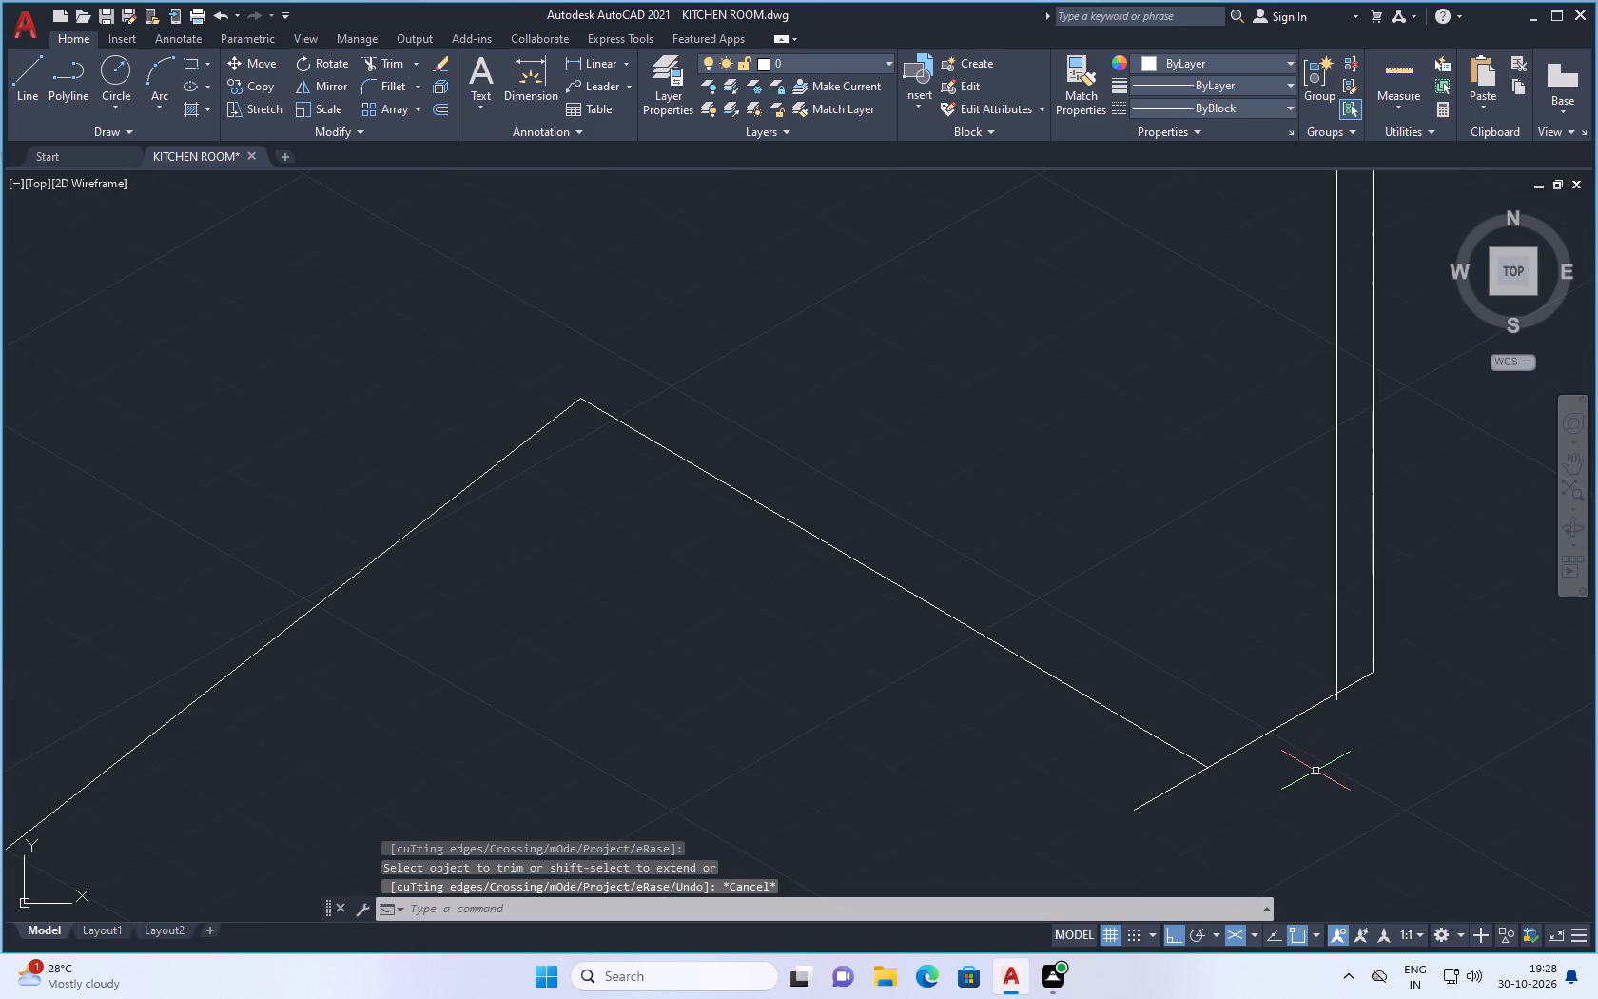
pyautogui.press('t')
pyautogui.press('r')
pyautogui.press('Return')
pyautogui.scroll(2, 1328, 713)
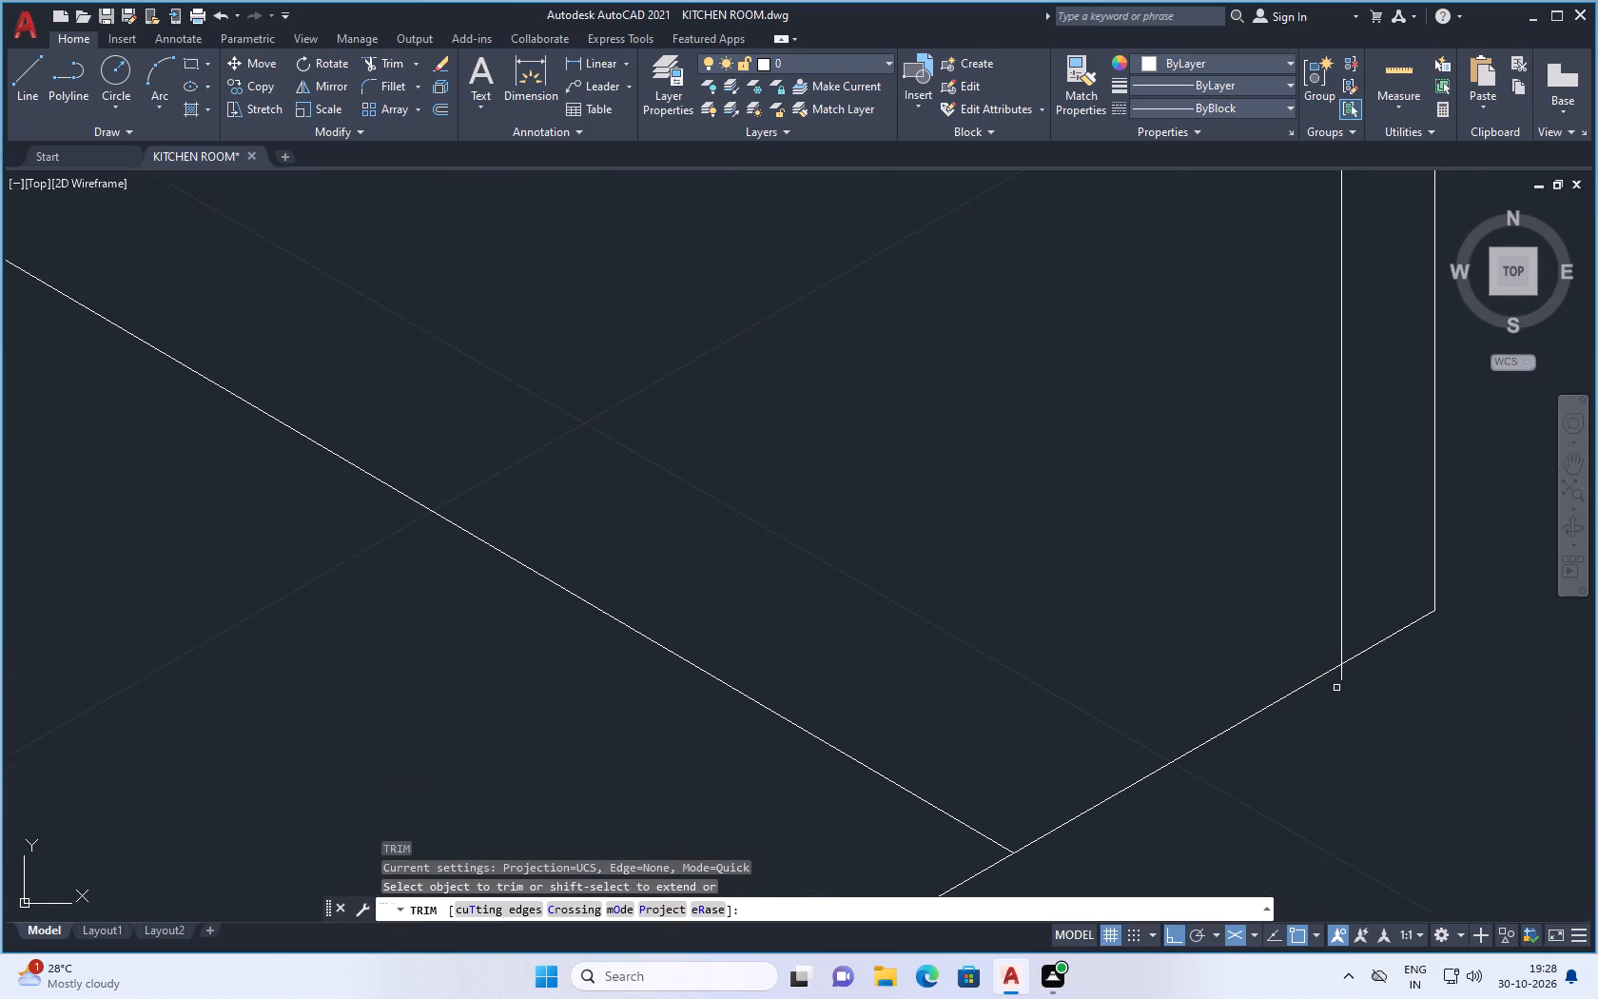
pyautogui.click(1340, 682)
pyautogui.scroll(-3, 1328, 705)
pyautogui.moveTo(1218, 777); pyautogui.dragTo(1161, 736)
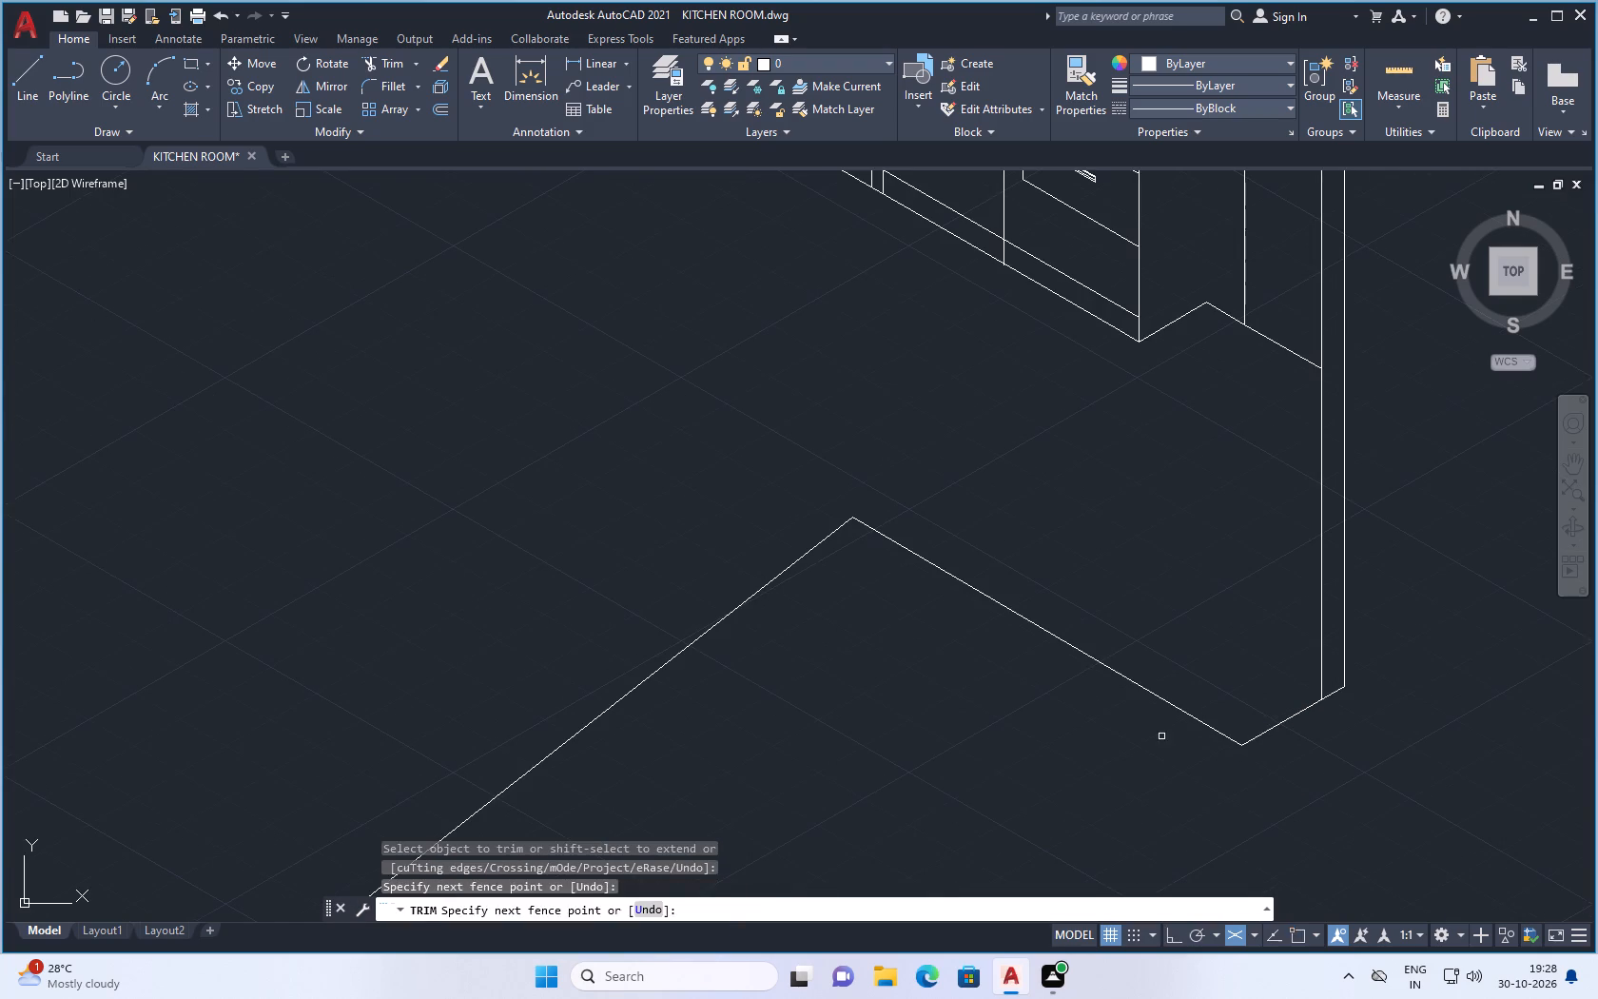
pyautogui.press('Escape')
# Erase the long off-axis line joining the southwest floor edge to the notch corner near the east wall.
pyautogui.scroll(-3, 1174, 776)
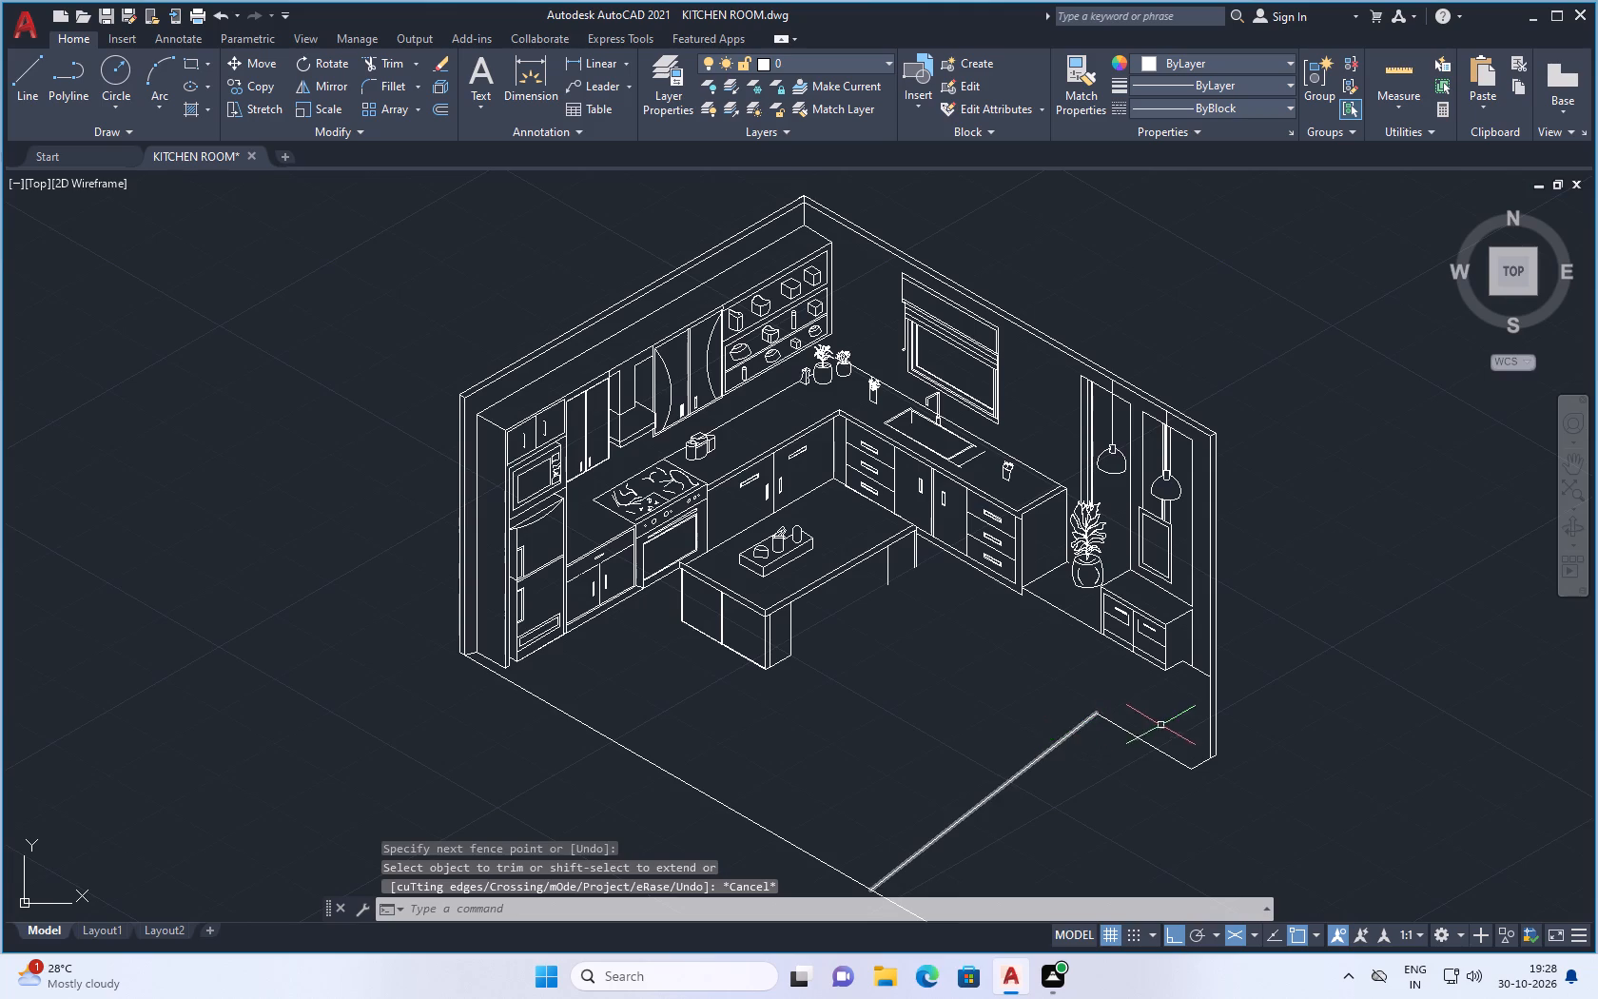
pyautogui.scroll(-2, 1011, 722)
pyautogui.scroll(3, 1006, 745)
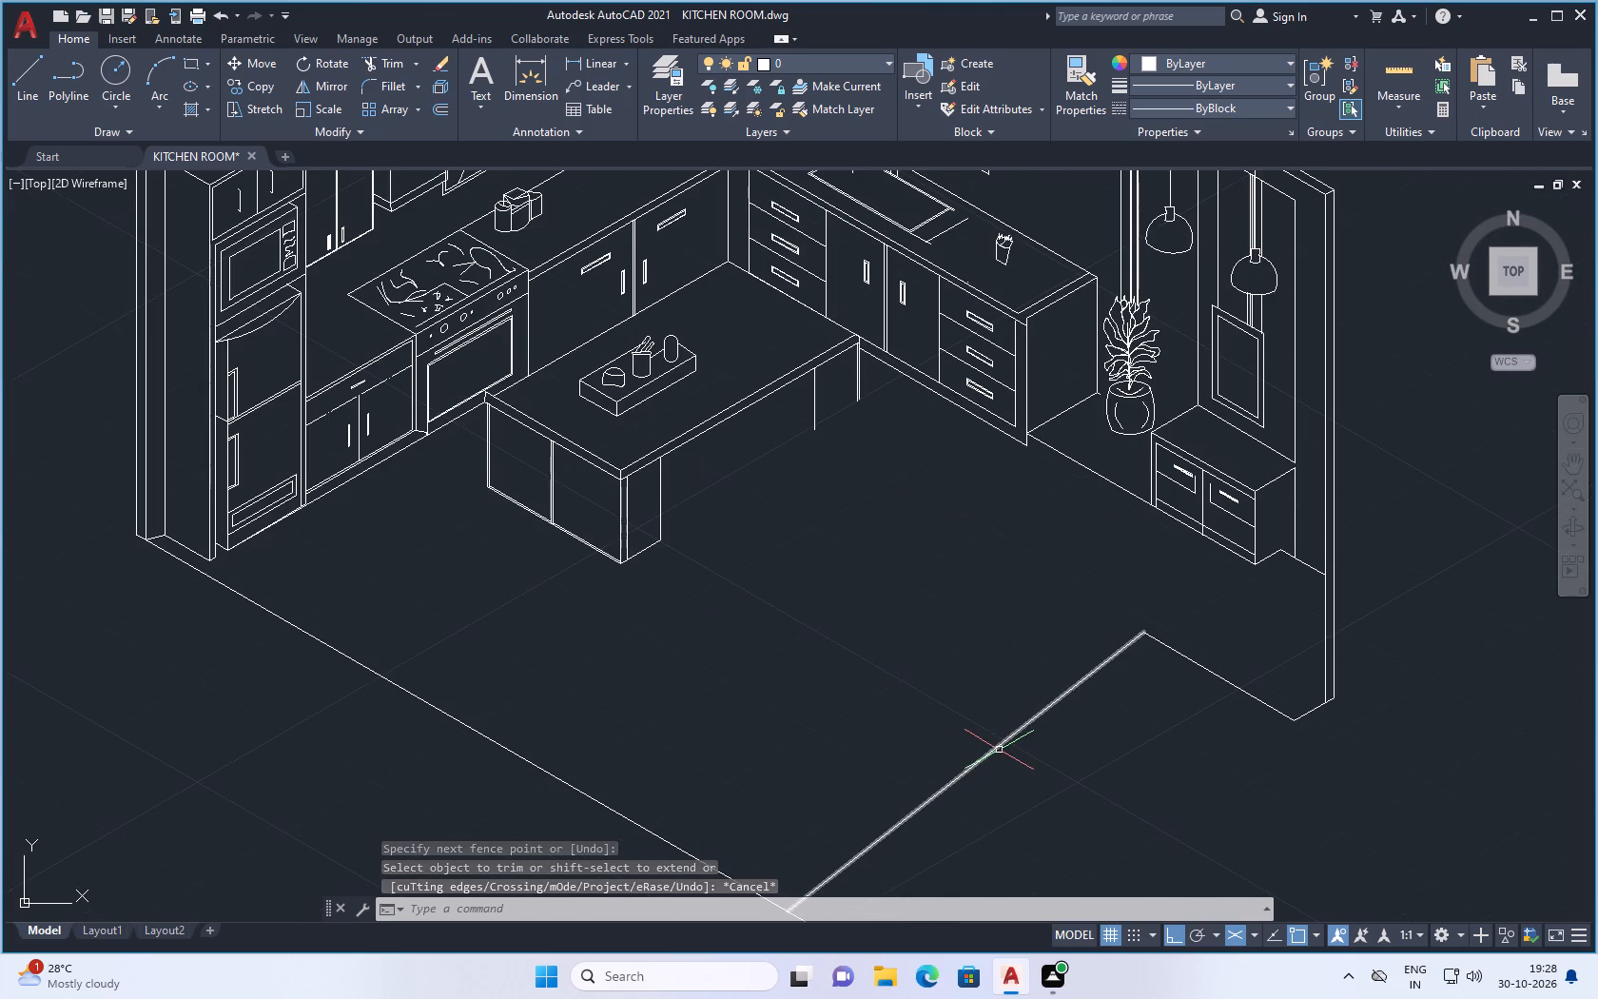
pyautogui.click(999, 749)
pyautogui.press('Delete')
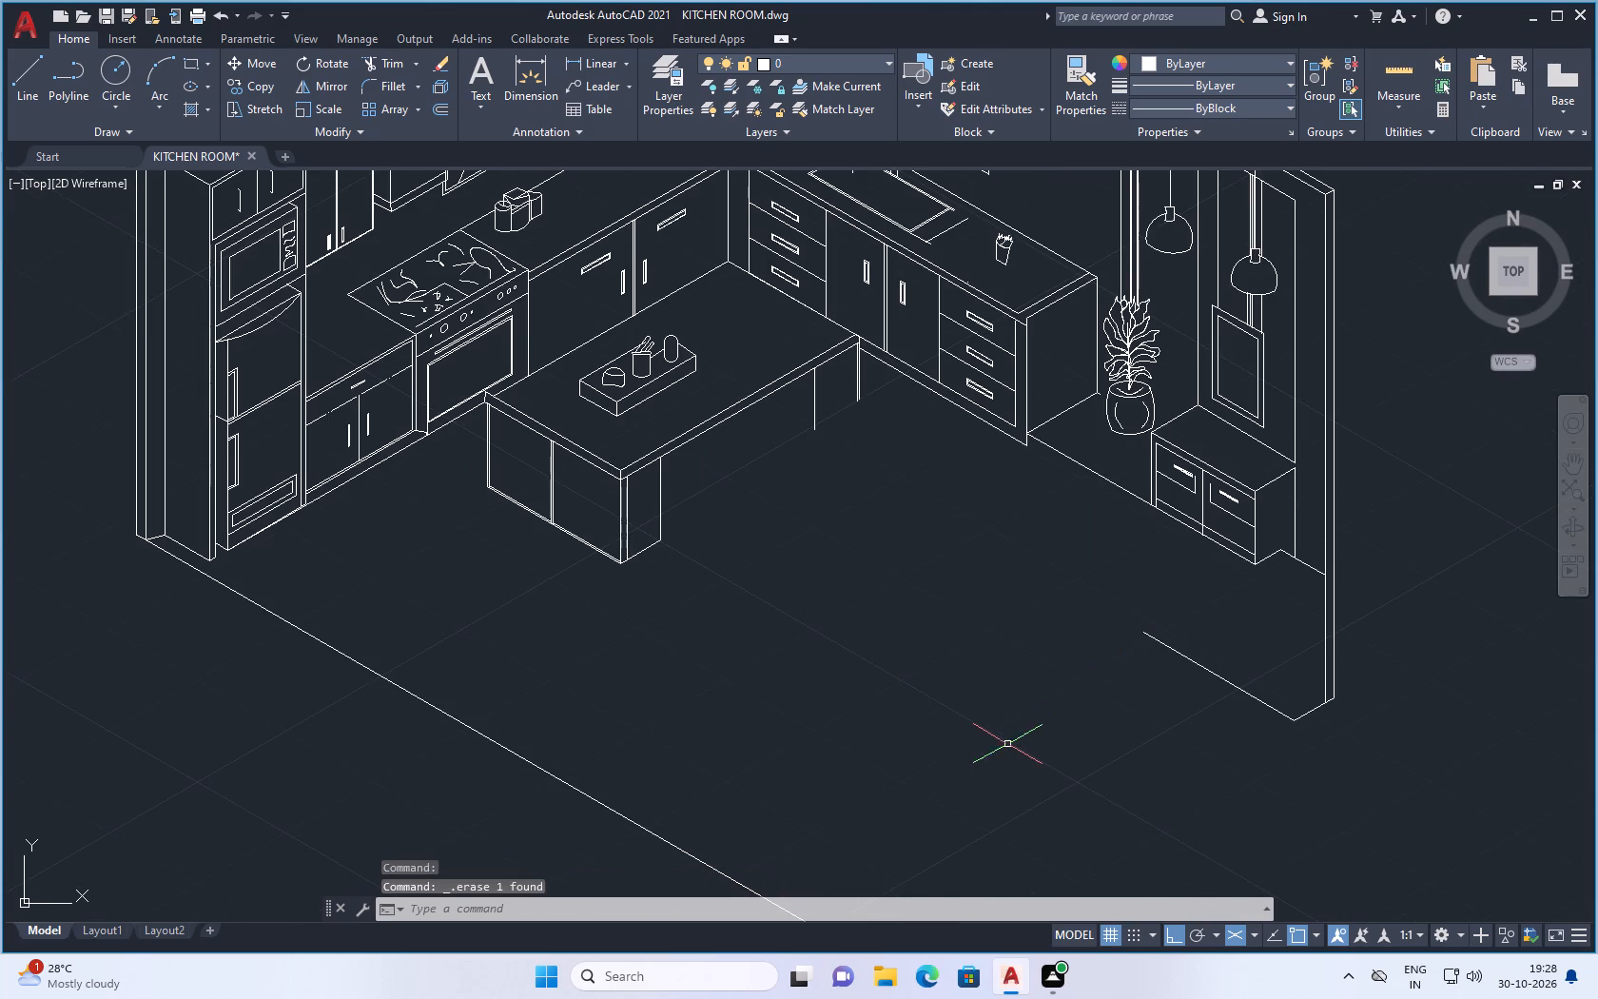
# Draw a line about 300 units long at 210° from the open notch corner near the east wall across the southwest floor edge.
pyautogui.click(22, 86)
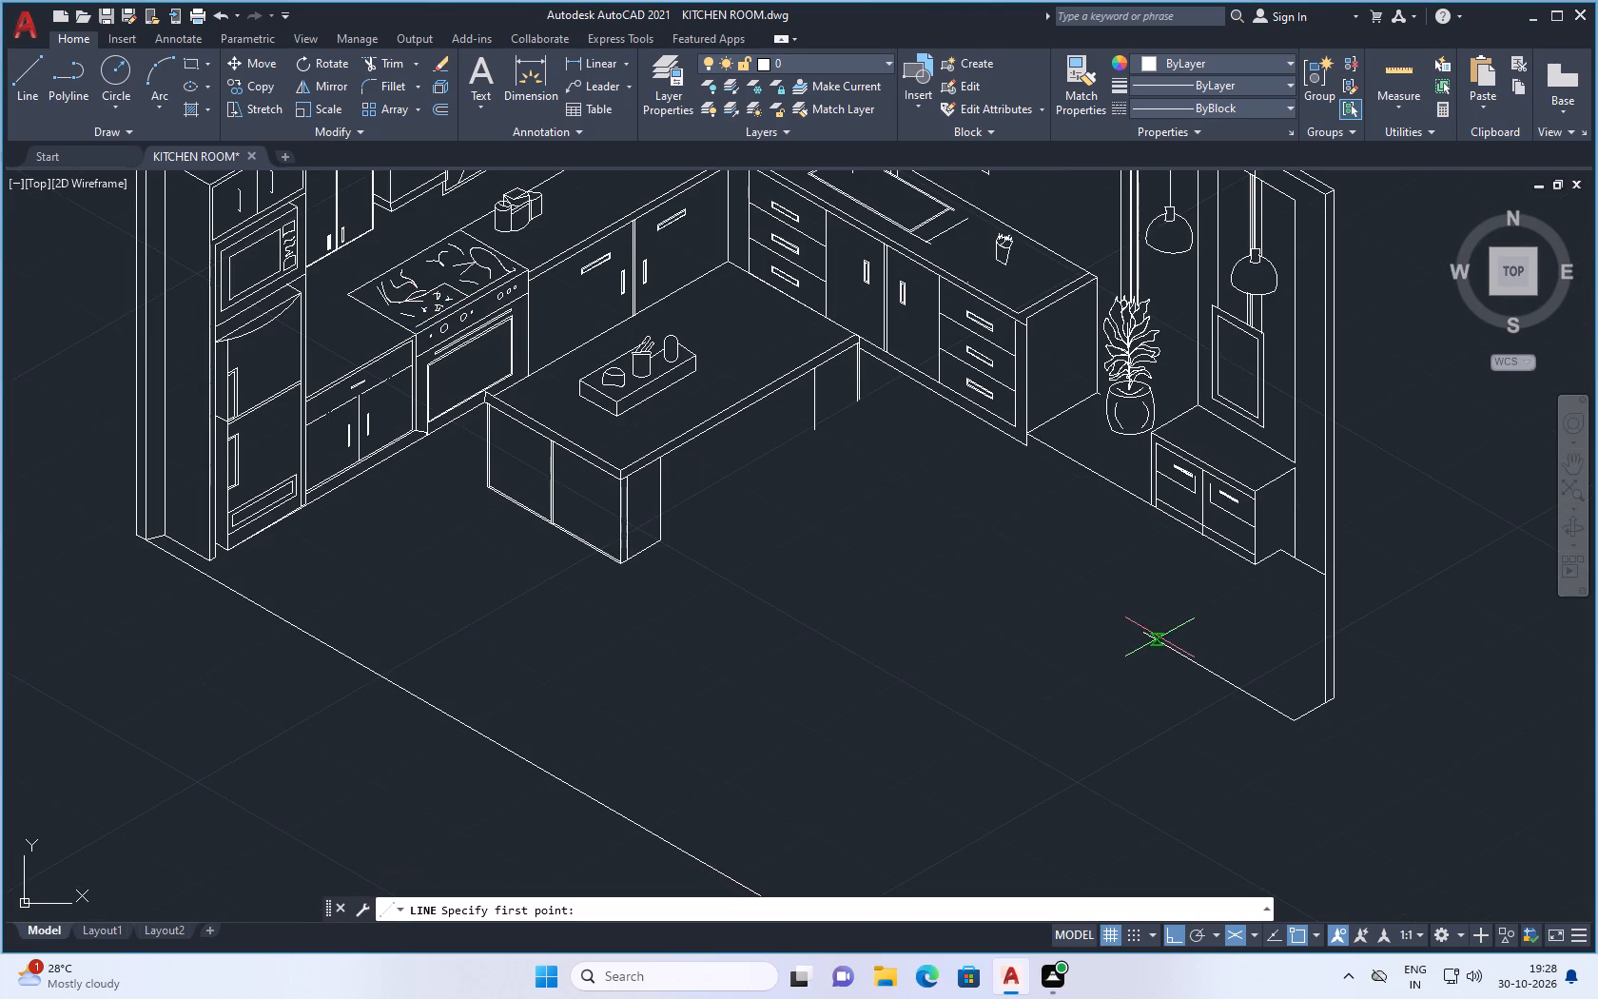
pyautogui.moveTo(1148, 632); pyautogui.dragTo(1133, 640)
pyautogui.scroll(-2, 922, 766)
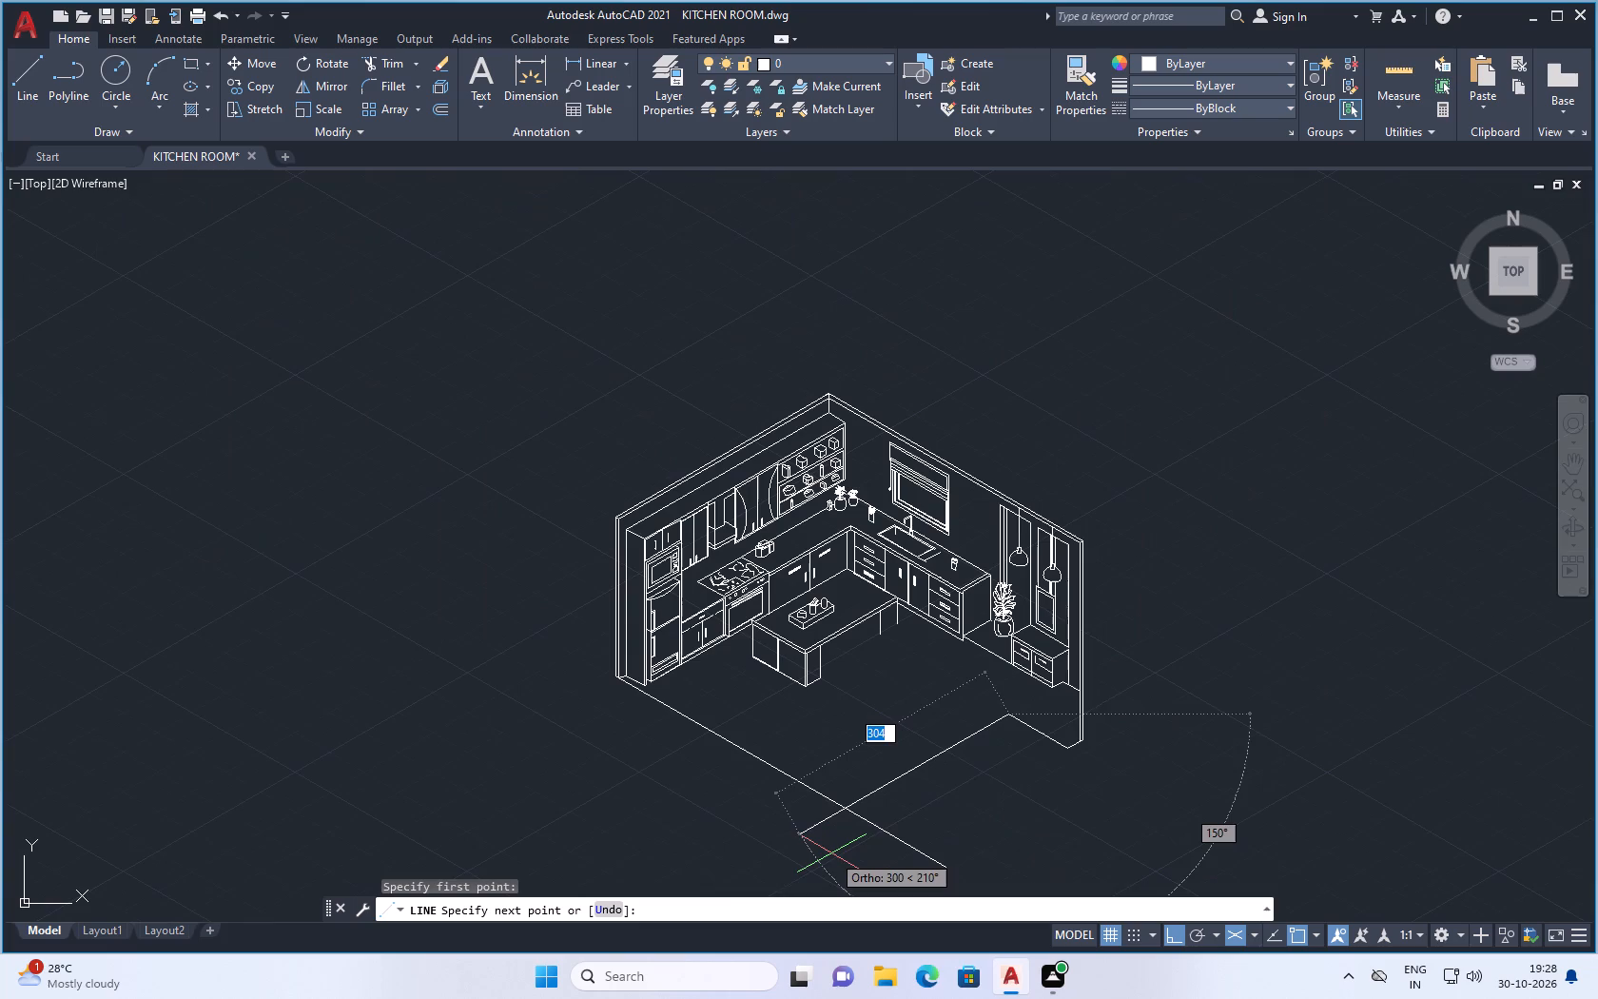
pyautogui.click(829, 853)
pyautogui.press('Escape')
# Trim both line ends that overrun the intersection at the floor outline's southern corner.
pyautogui.scroll(-2, 866, 773)
pyautogui.scroll(3, 863, 824)
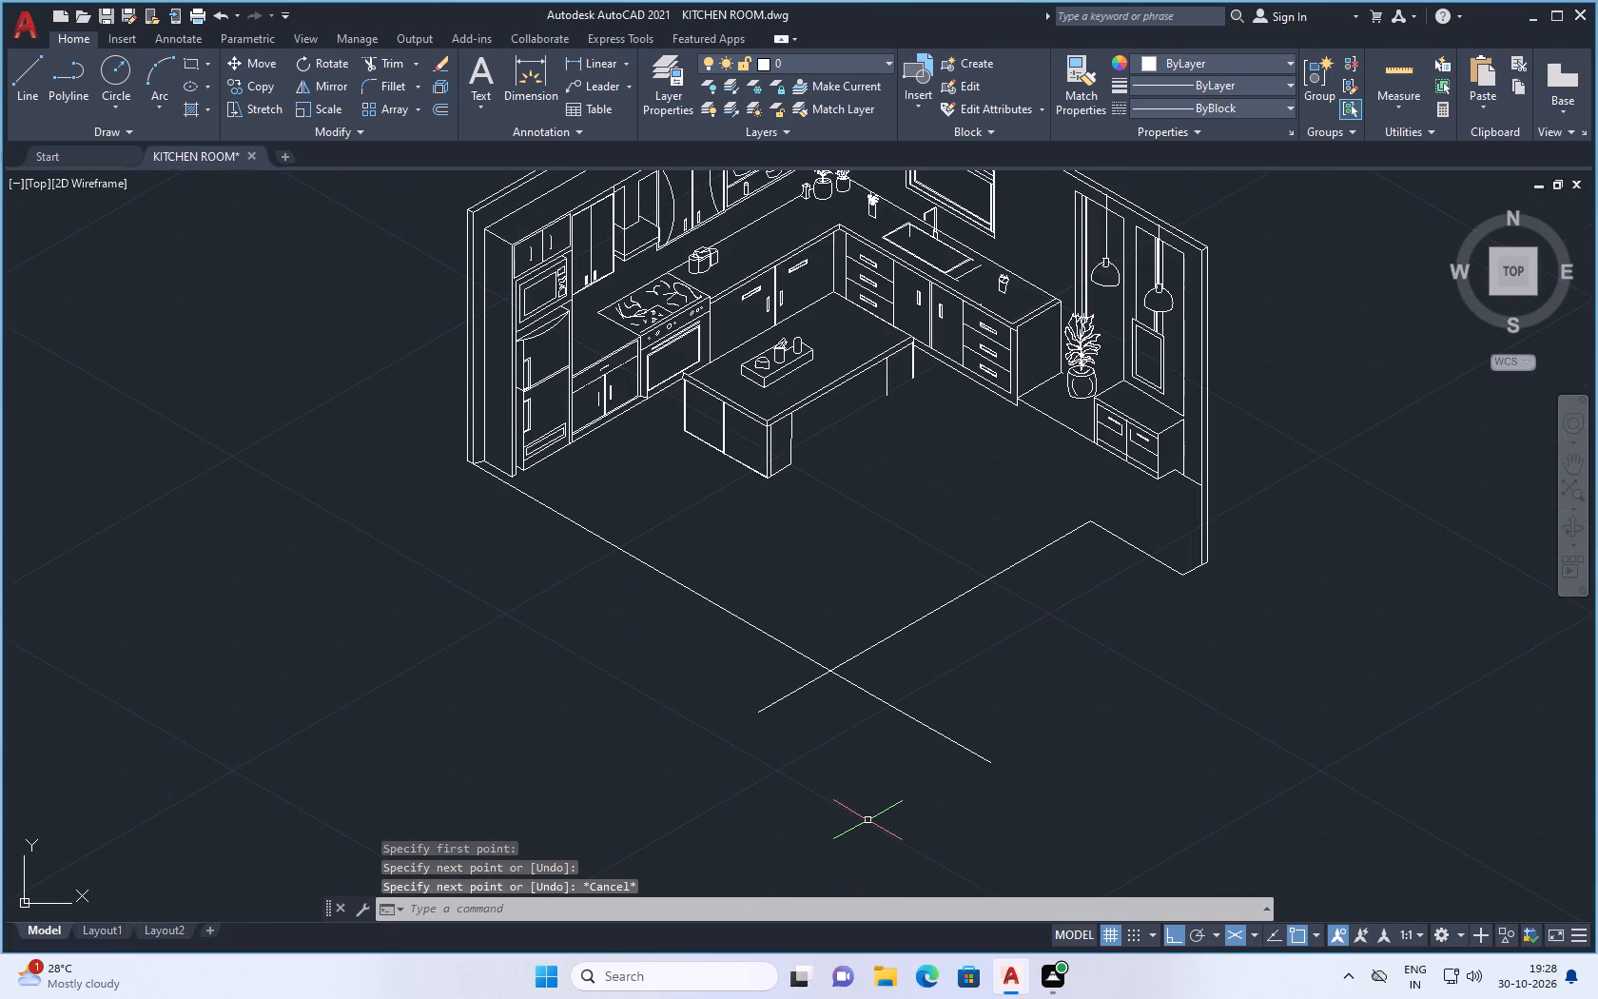
pyautogui.press('t')
pyautogui.press('r')
pyautogui.press('Return')
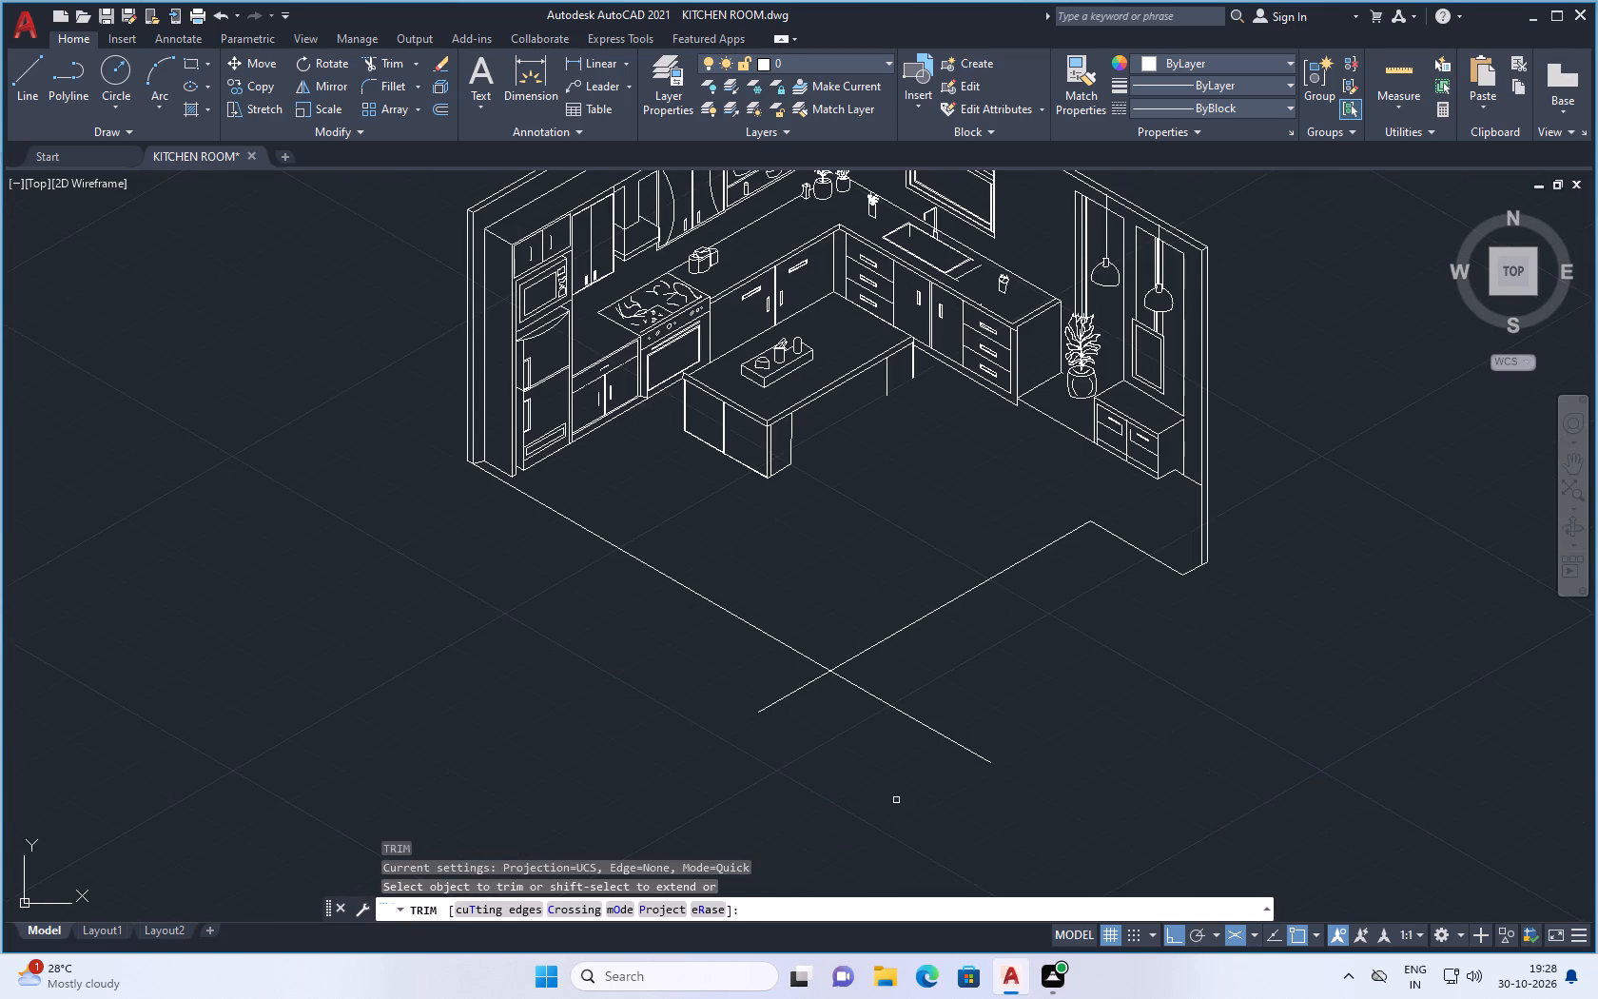
pyautogui.scroll(1, 887, 779)
pyautogui.moveTo(986, 699); pyautogui.dragTo(913, 743)
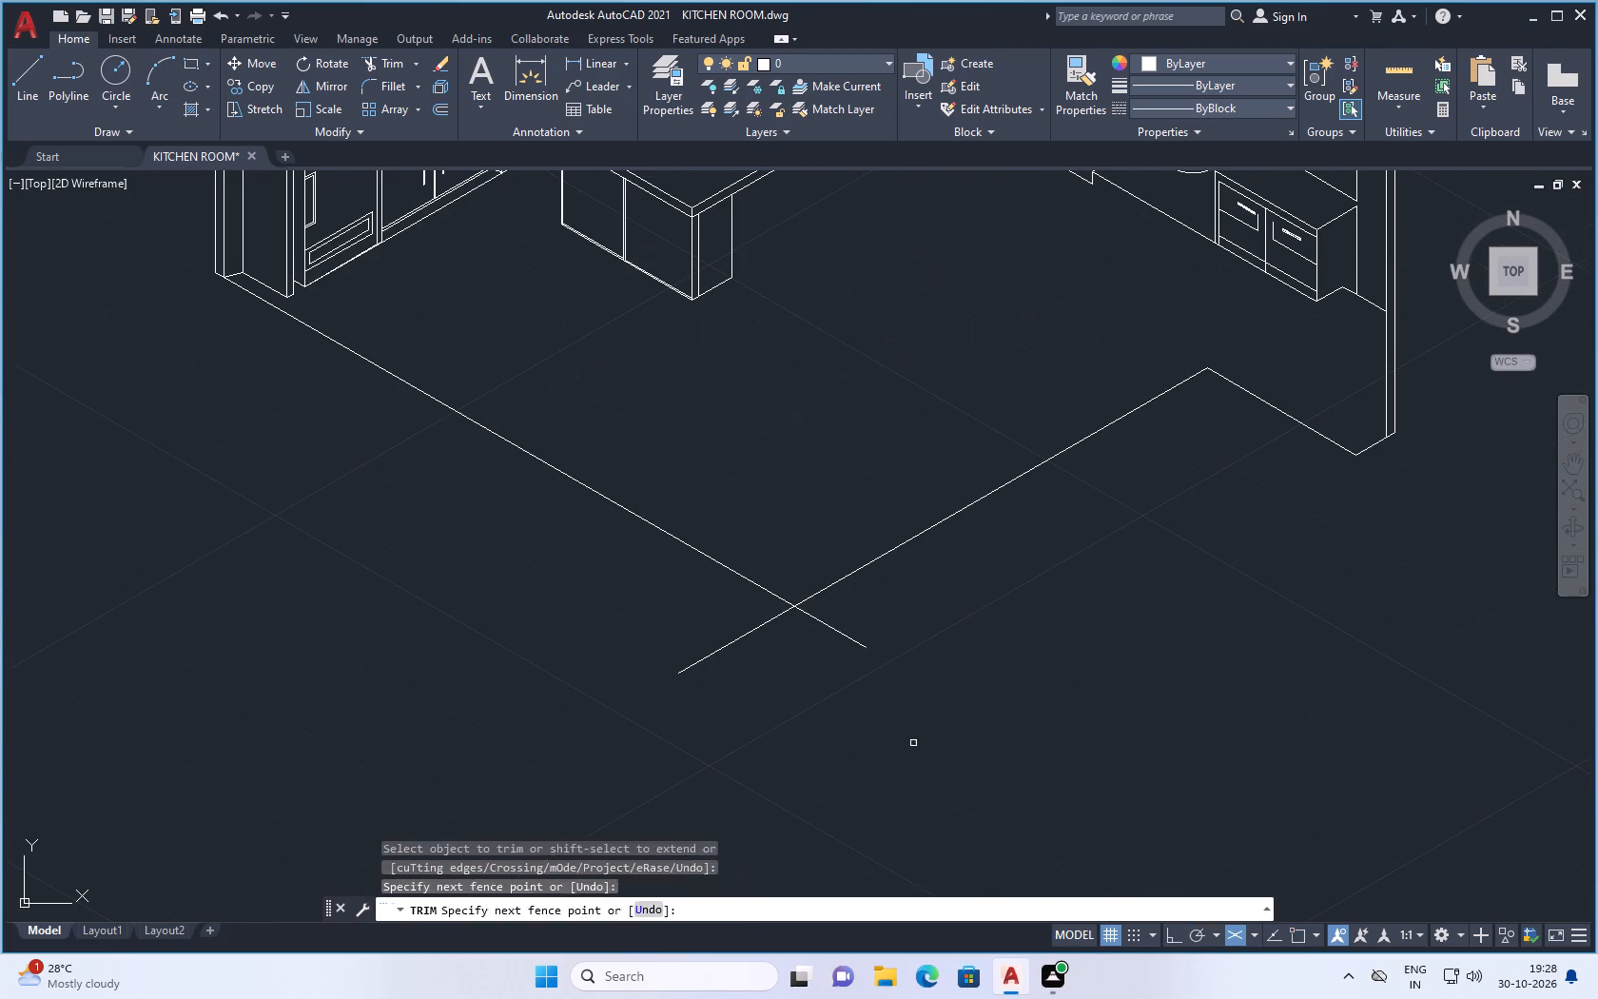
pyautogui.moveTo(734, 687); pyautogui.dragTo(634, 605)
pyautogui.moveTo(879, 613); pyautogui.dragTo(779, 689)
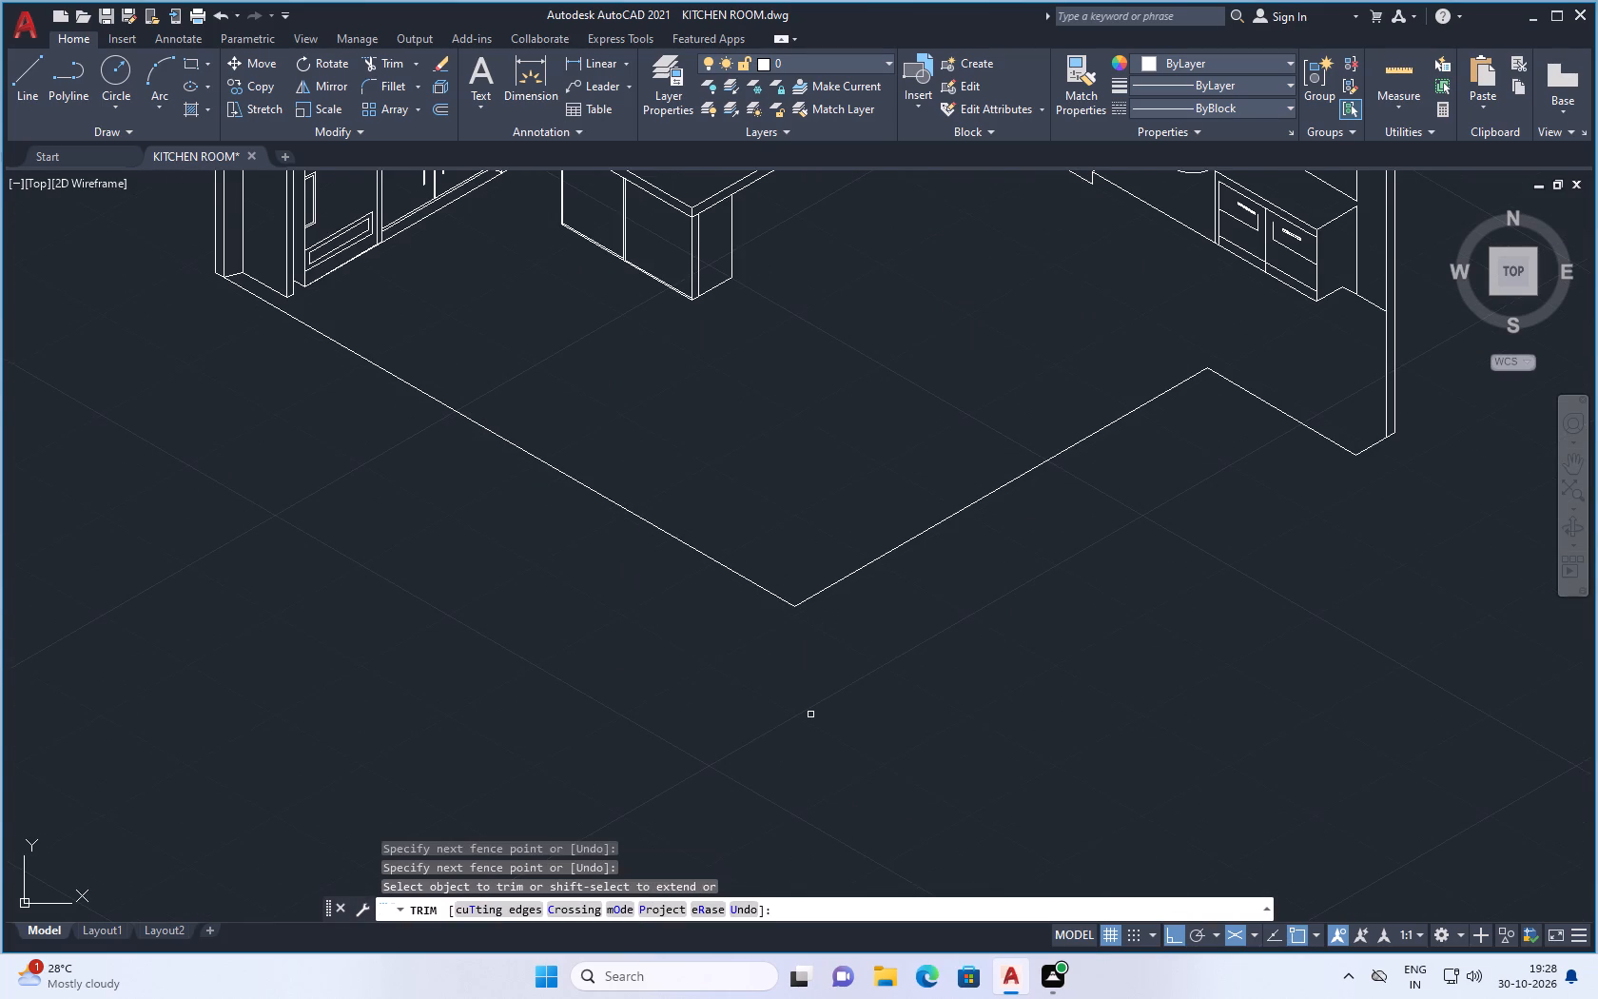
pyautogui.press('Escape')
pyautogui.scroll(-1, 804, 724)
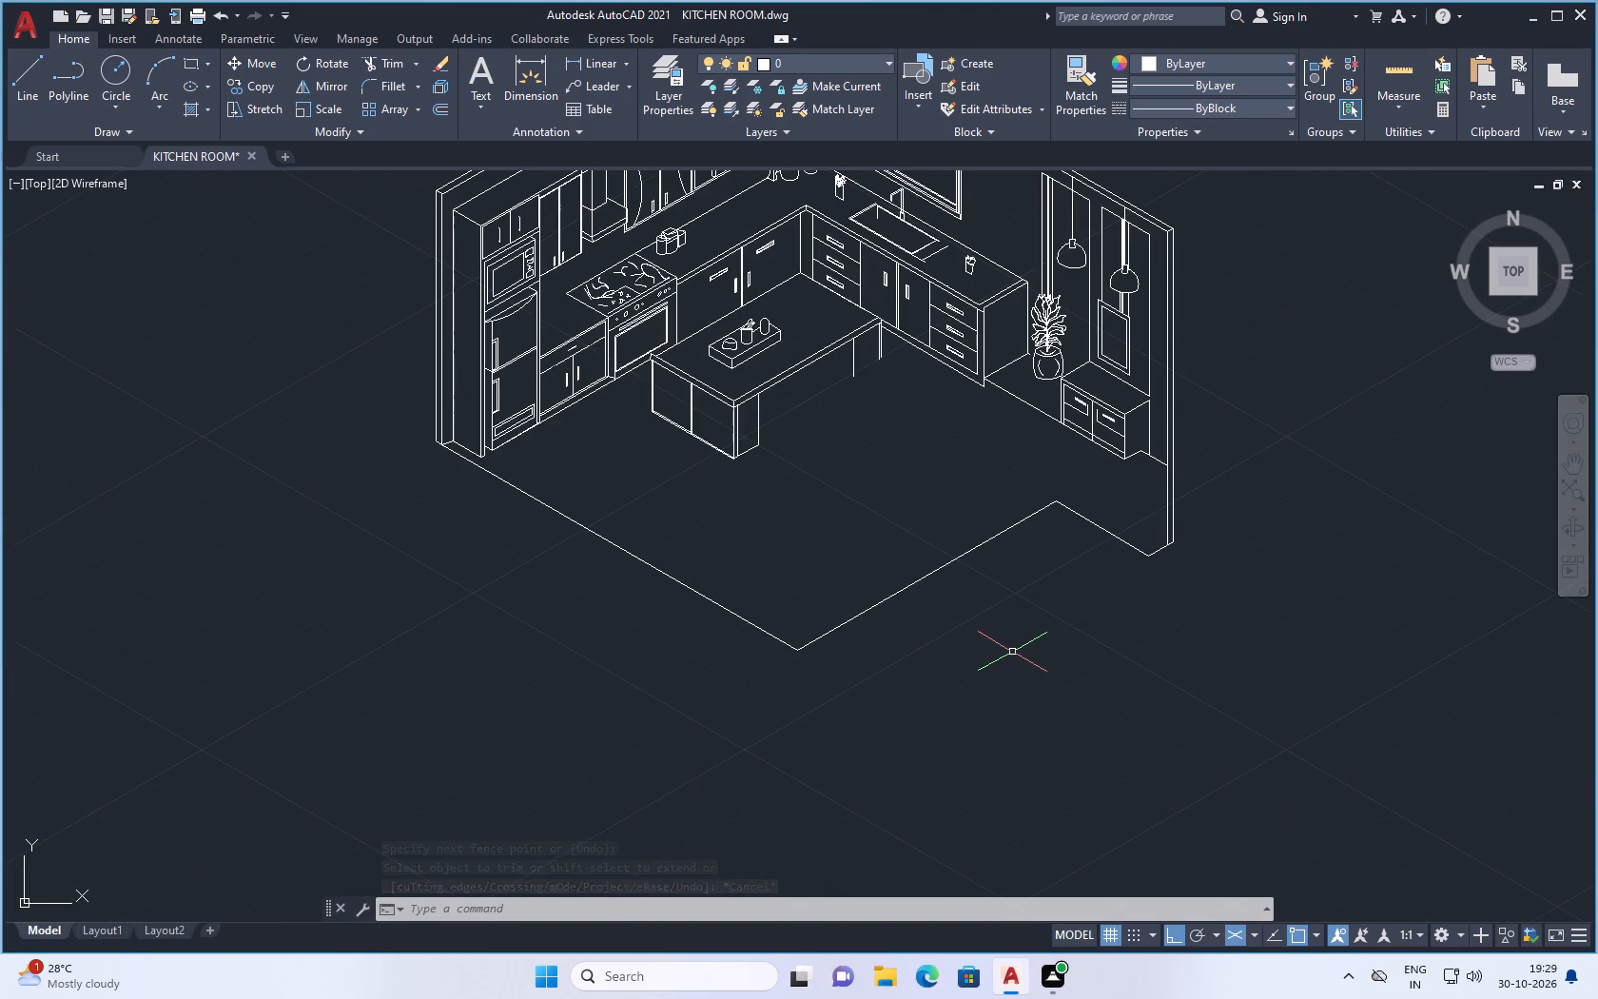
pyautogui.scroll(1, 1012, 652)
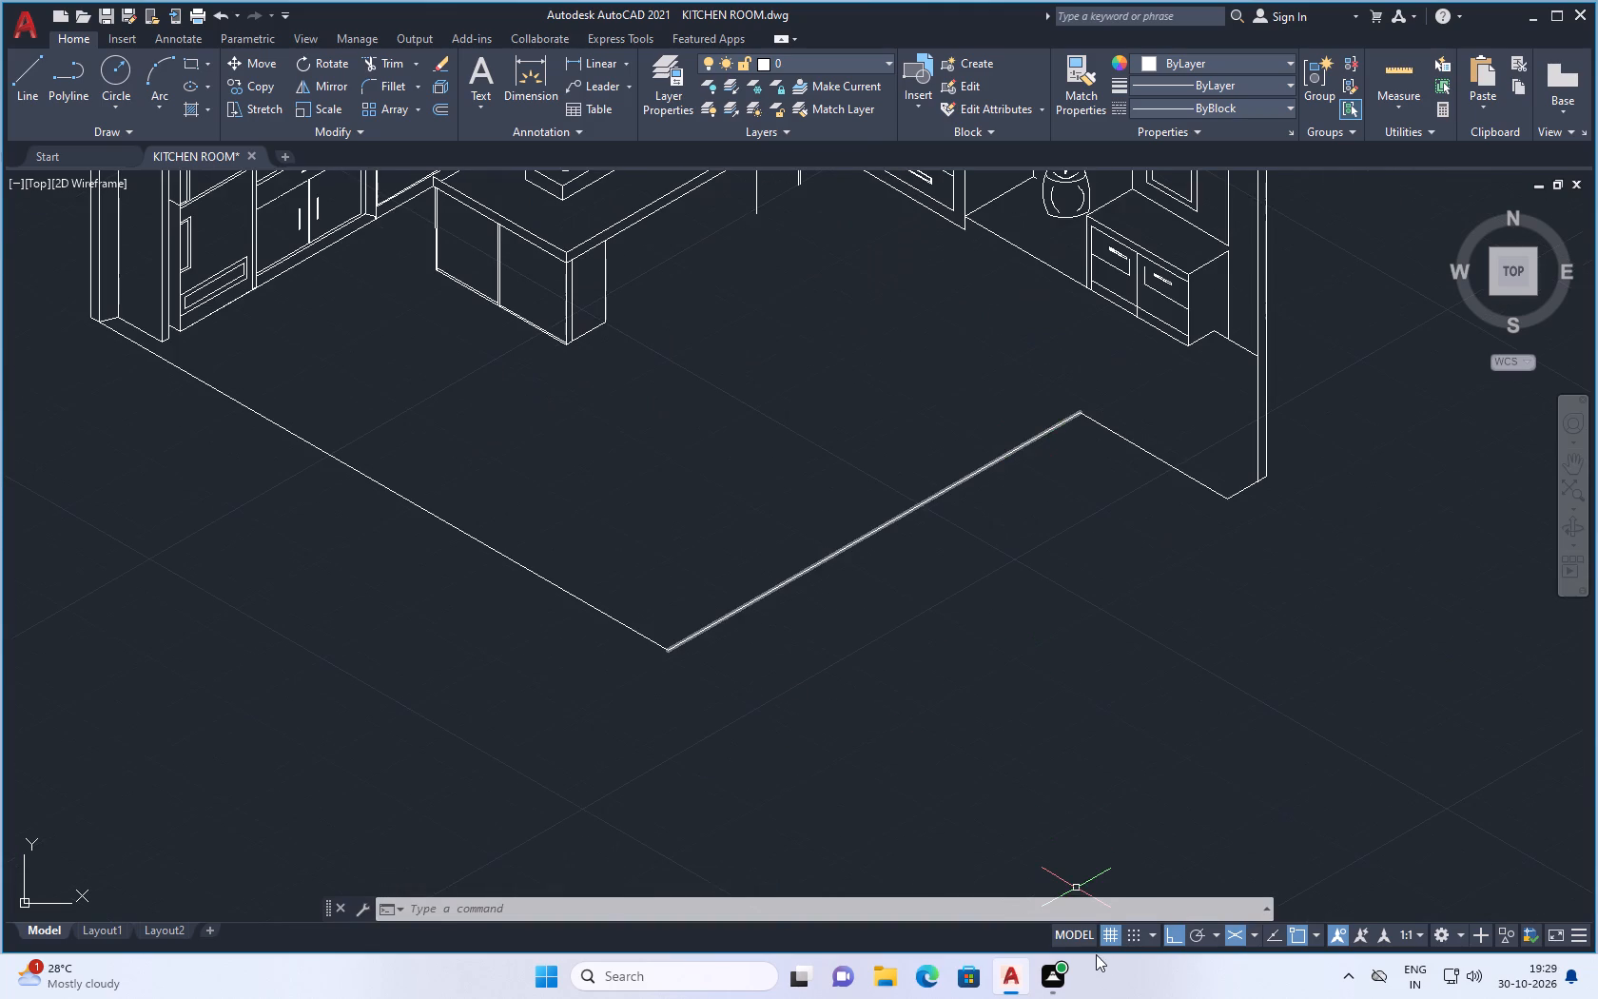
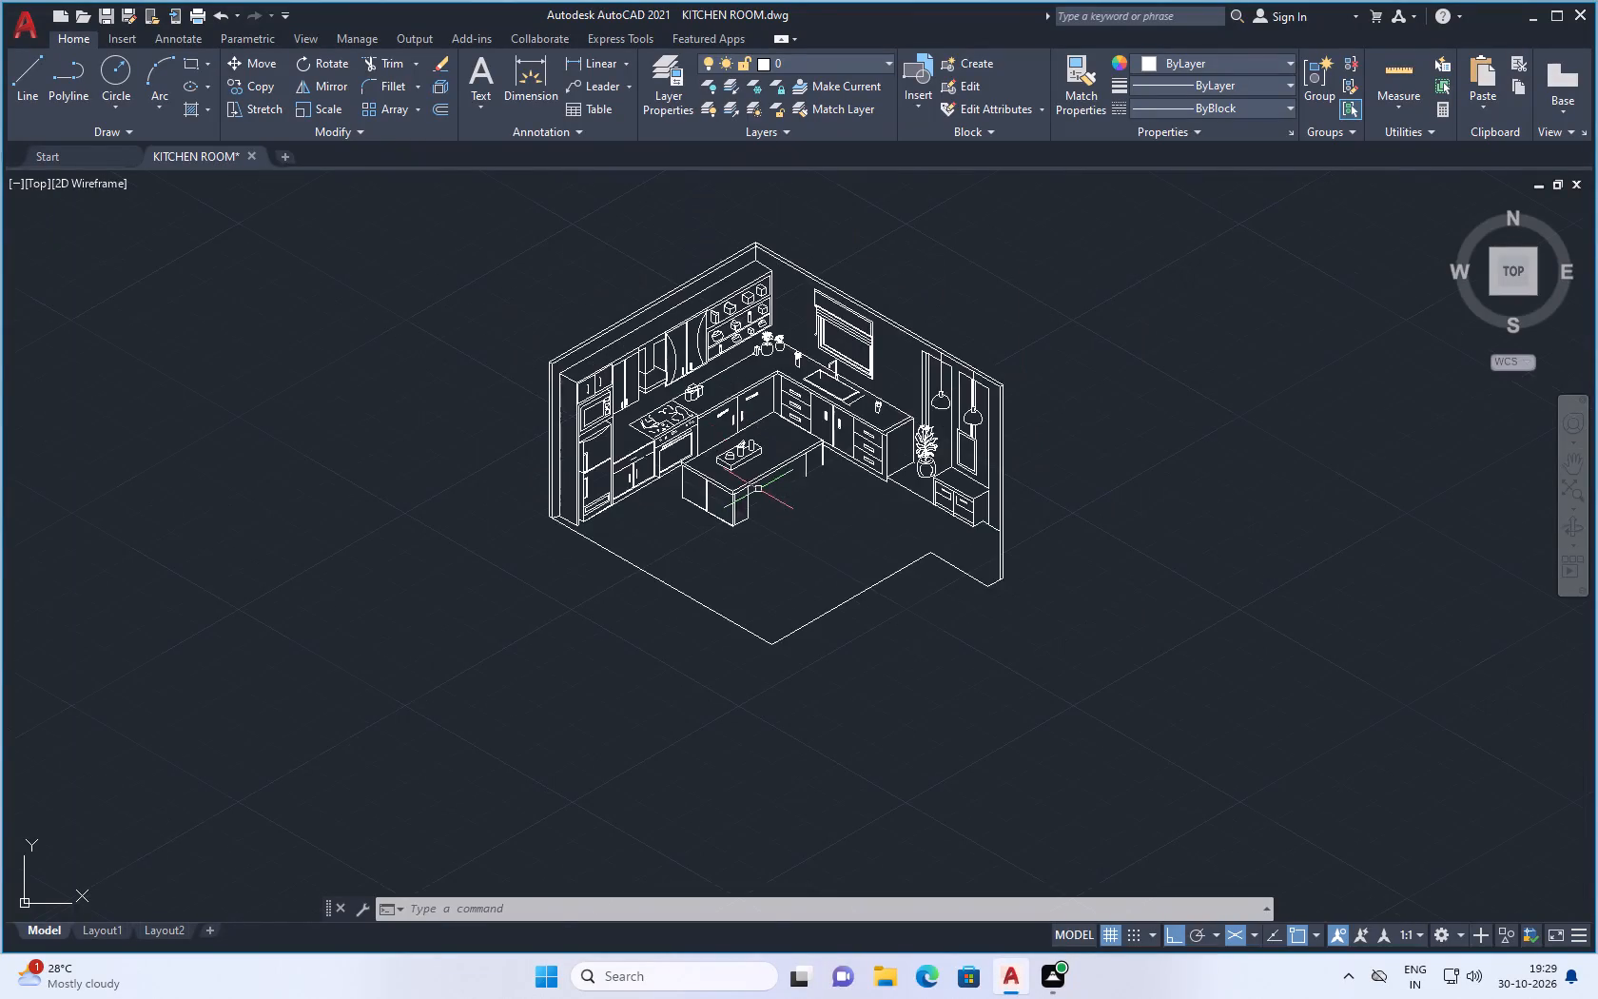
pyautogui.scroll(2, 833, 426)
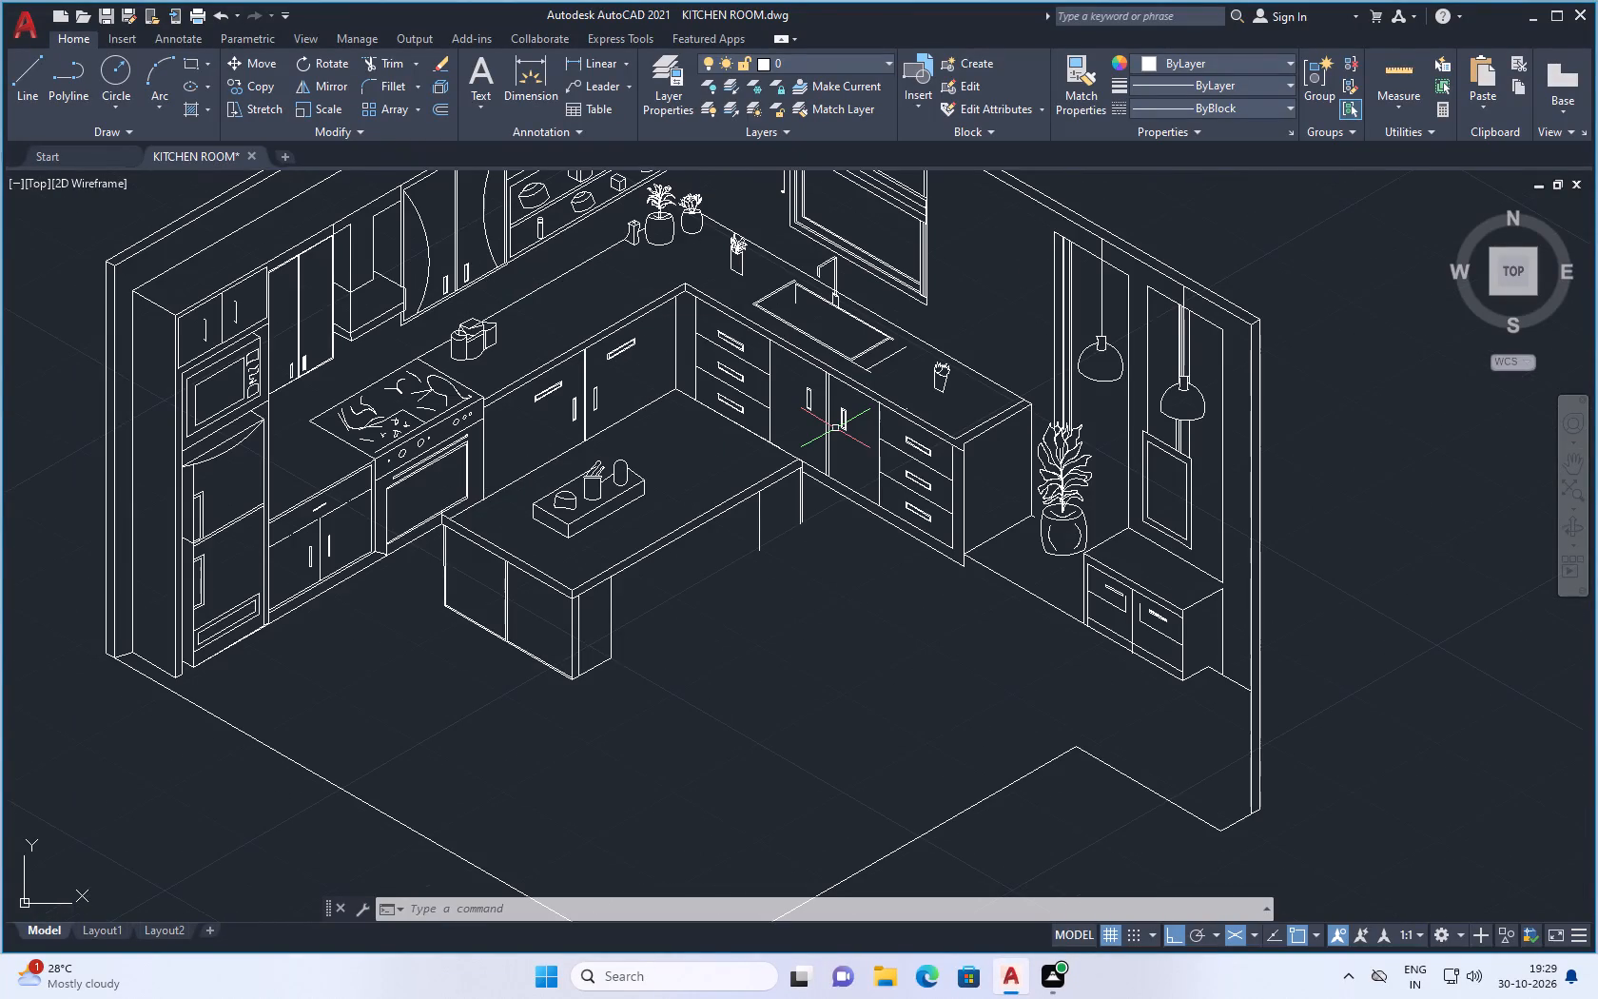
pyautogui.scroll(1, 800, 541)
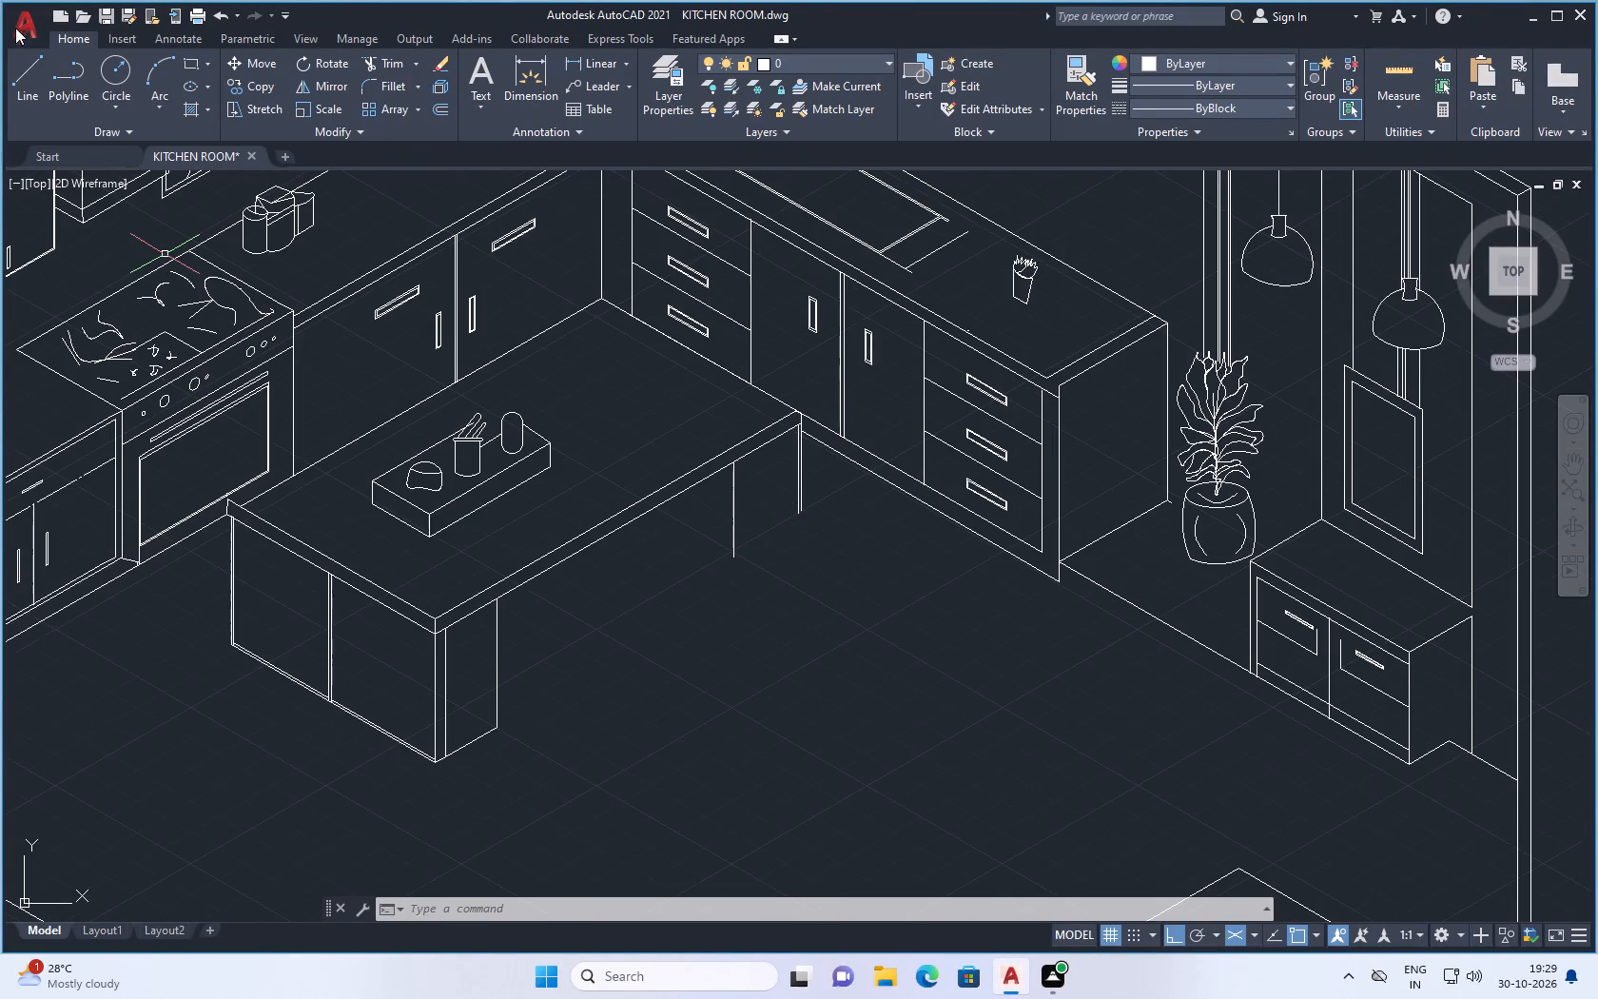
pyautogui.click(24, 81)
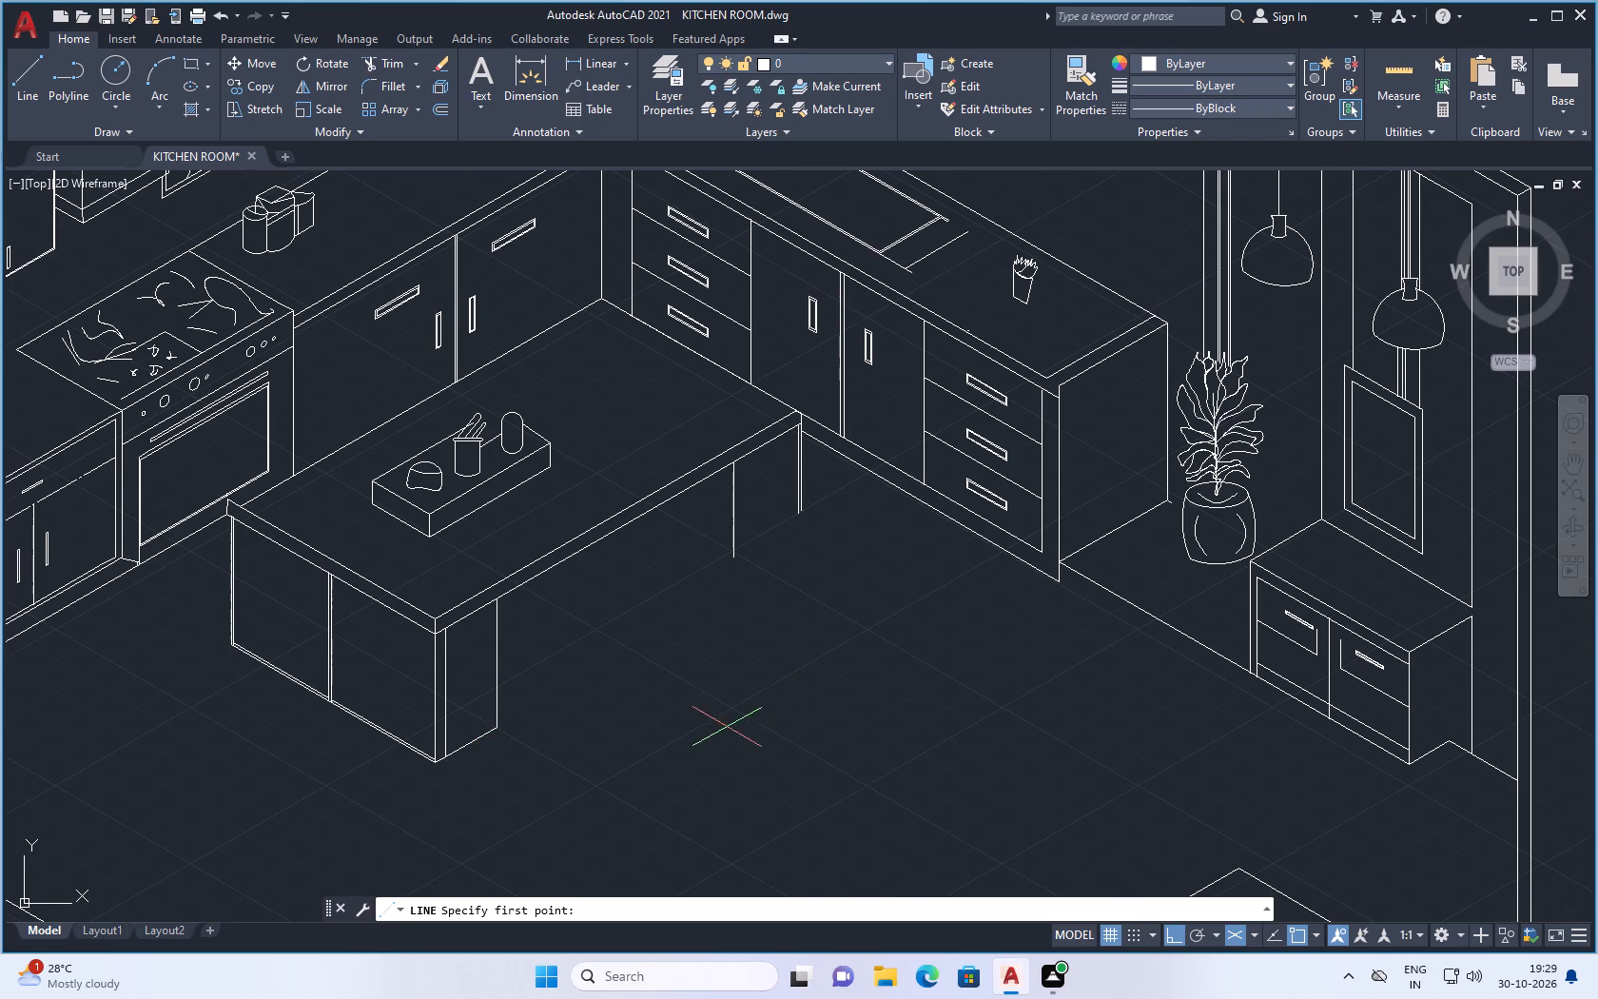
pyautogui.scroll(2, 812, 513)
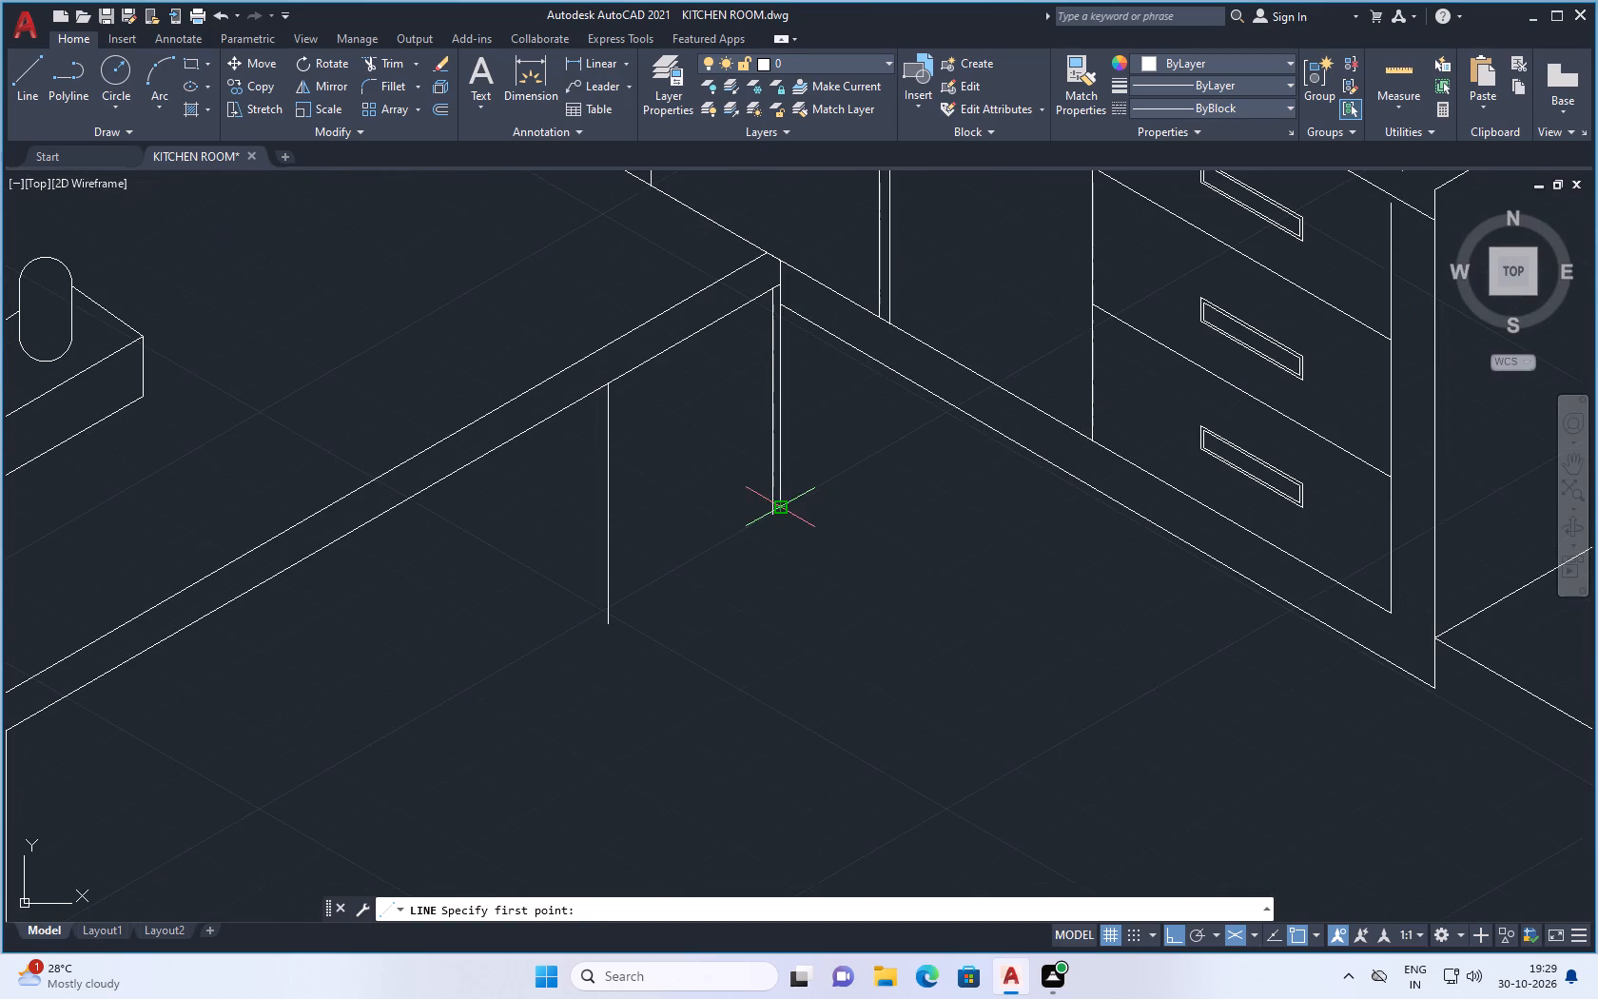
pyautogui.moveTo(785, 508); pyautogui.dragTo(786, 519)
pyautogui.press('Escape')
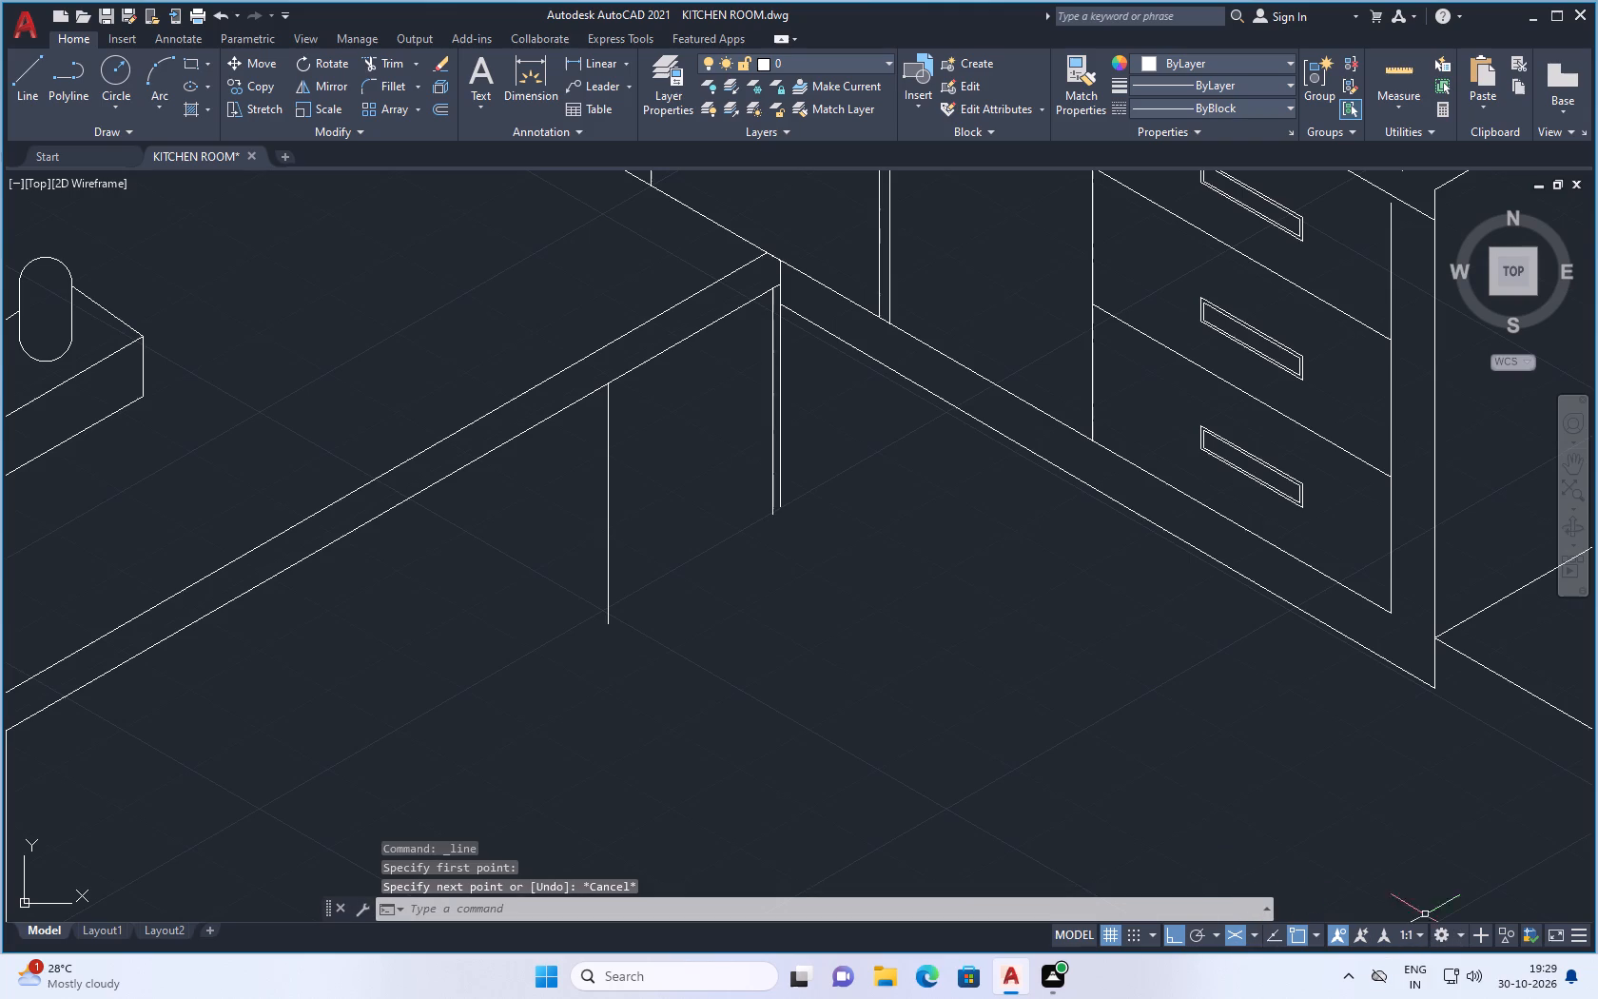
# Save the KITCHEN ROOM drawing.
pyautogui.scroll(-2, 1094, 698)
pyautogui.scroll(-2, 1170, 560)
pyautogui.scroll(3, 1060, 529)
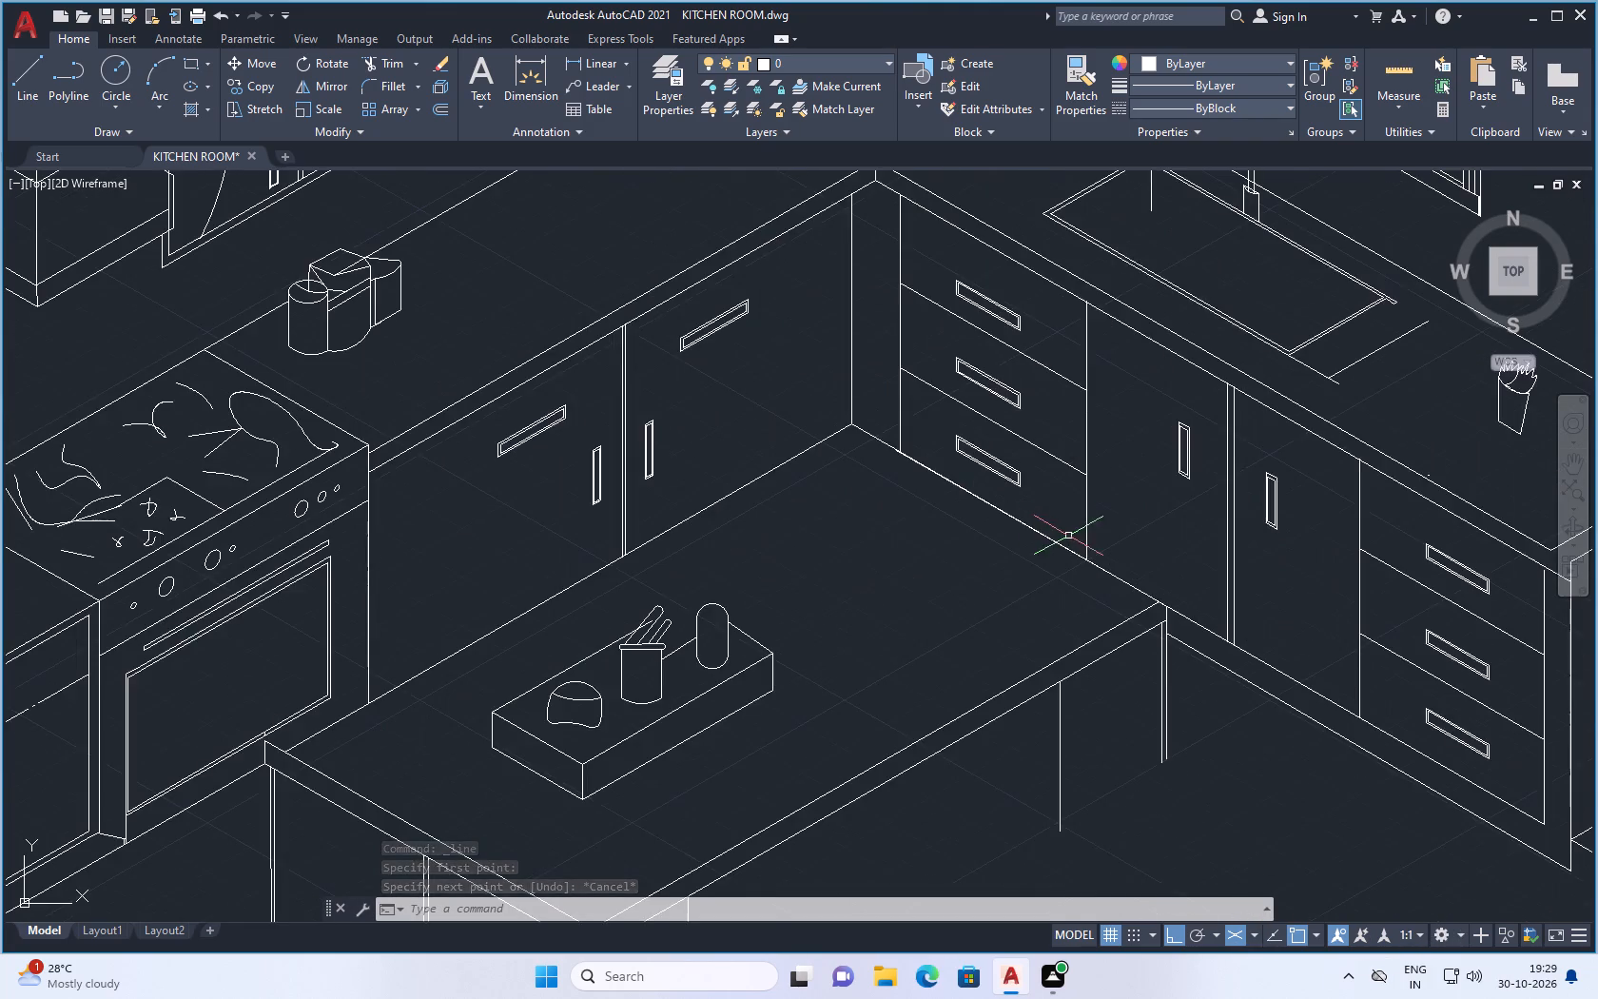
pyautogui.scroll(-2, 1070, 539)
pyautogui.hotkey('ctrl', 's')
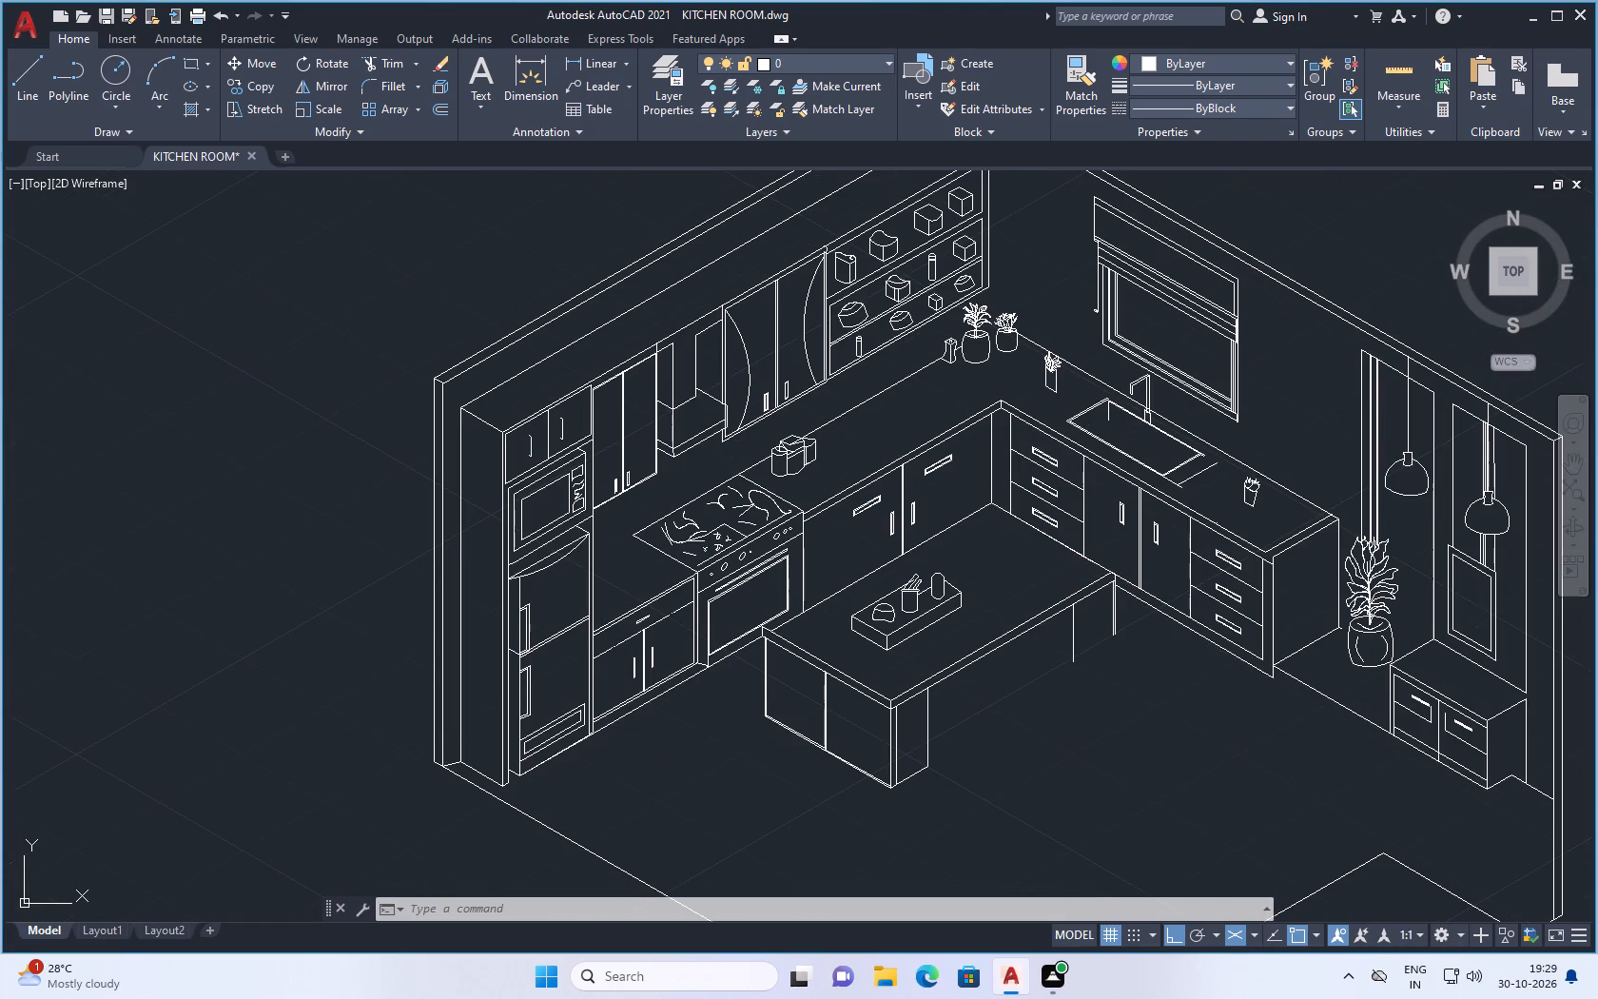
pyautogui.hotkey('ctrl', 's')
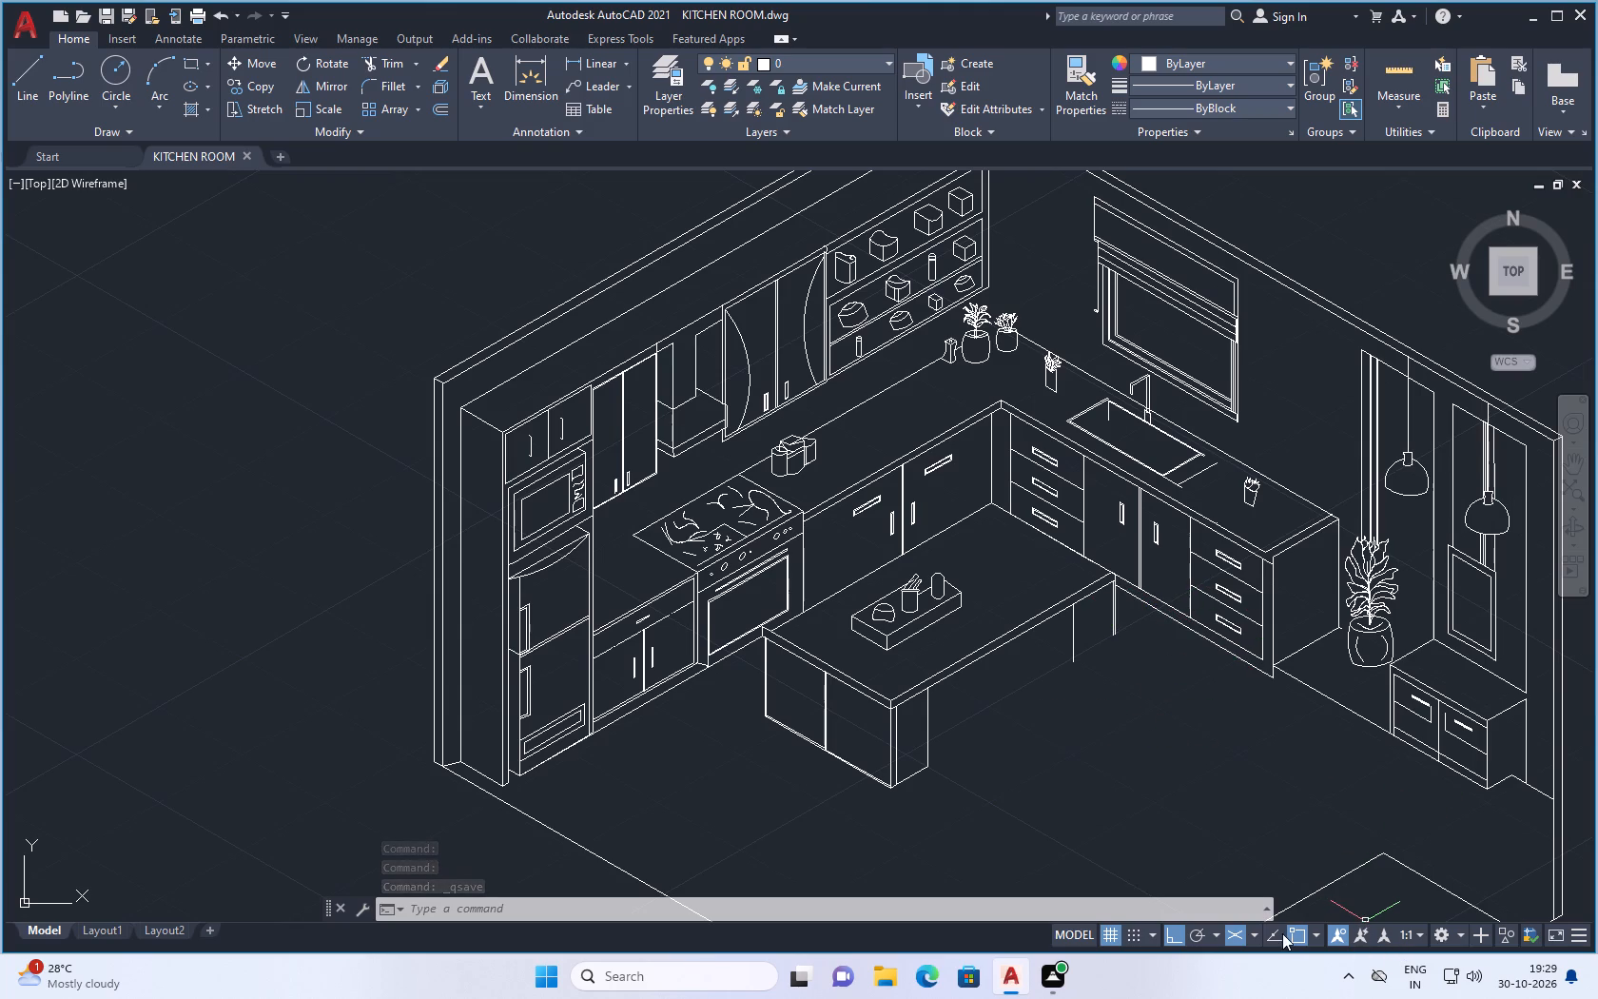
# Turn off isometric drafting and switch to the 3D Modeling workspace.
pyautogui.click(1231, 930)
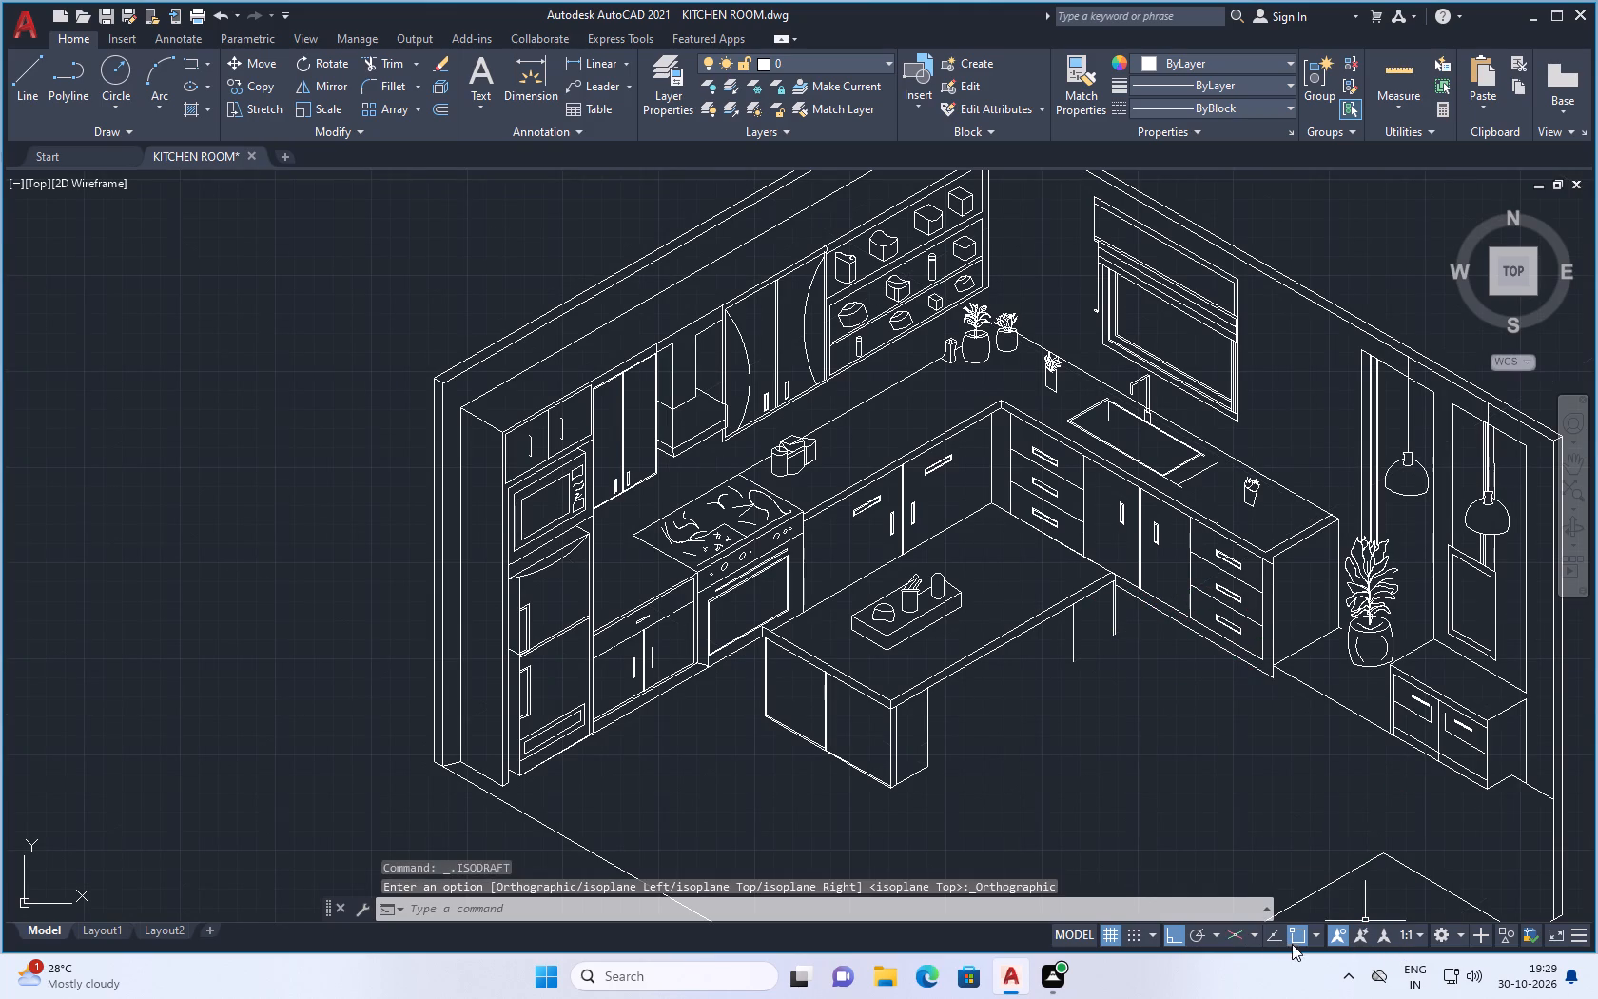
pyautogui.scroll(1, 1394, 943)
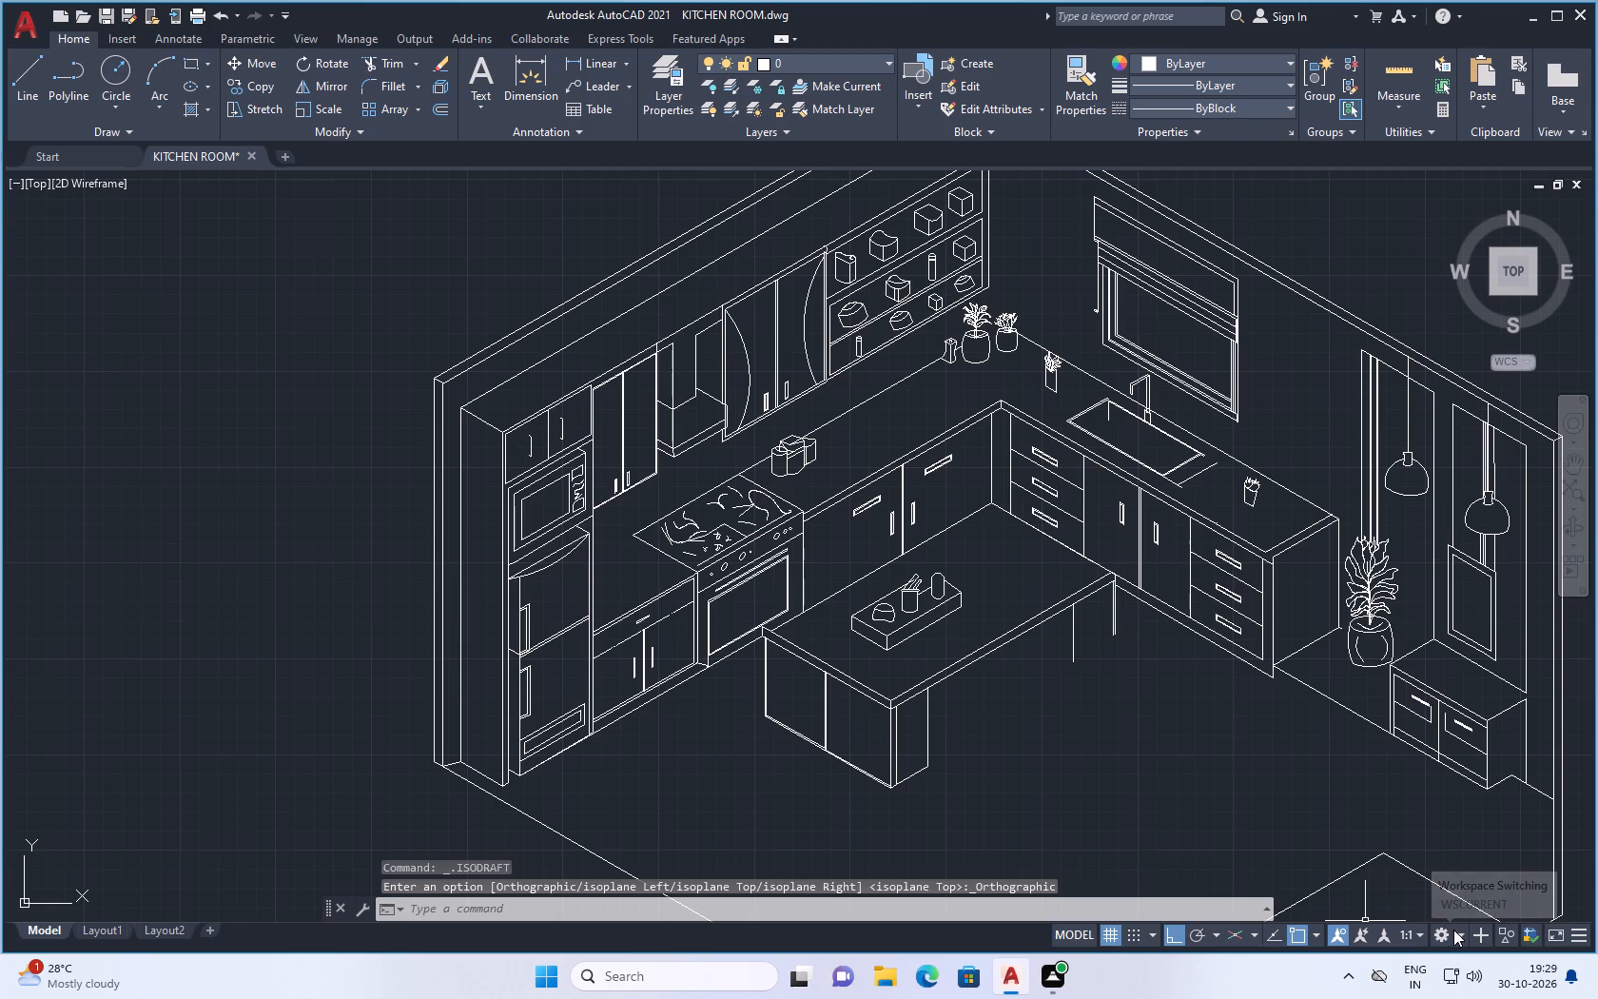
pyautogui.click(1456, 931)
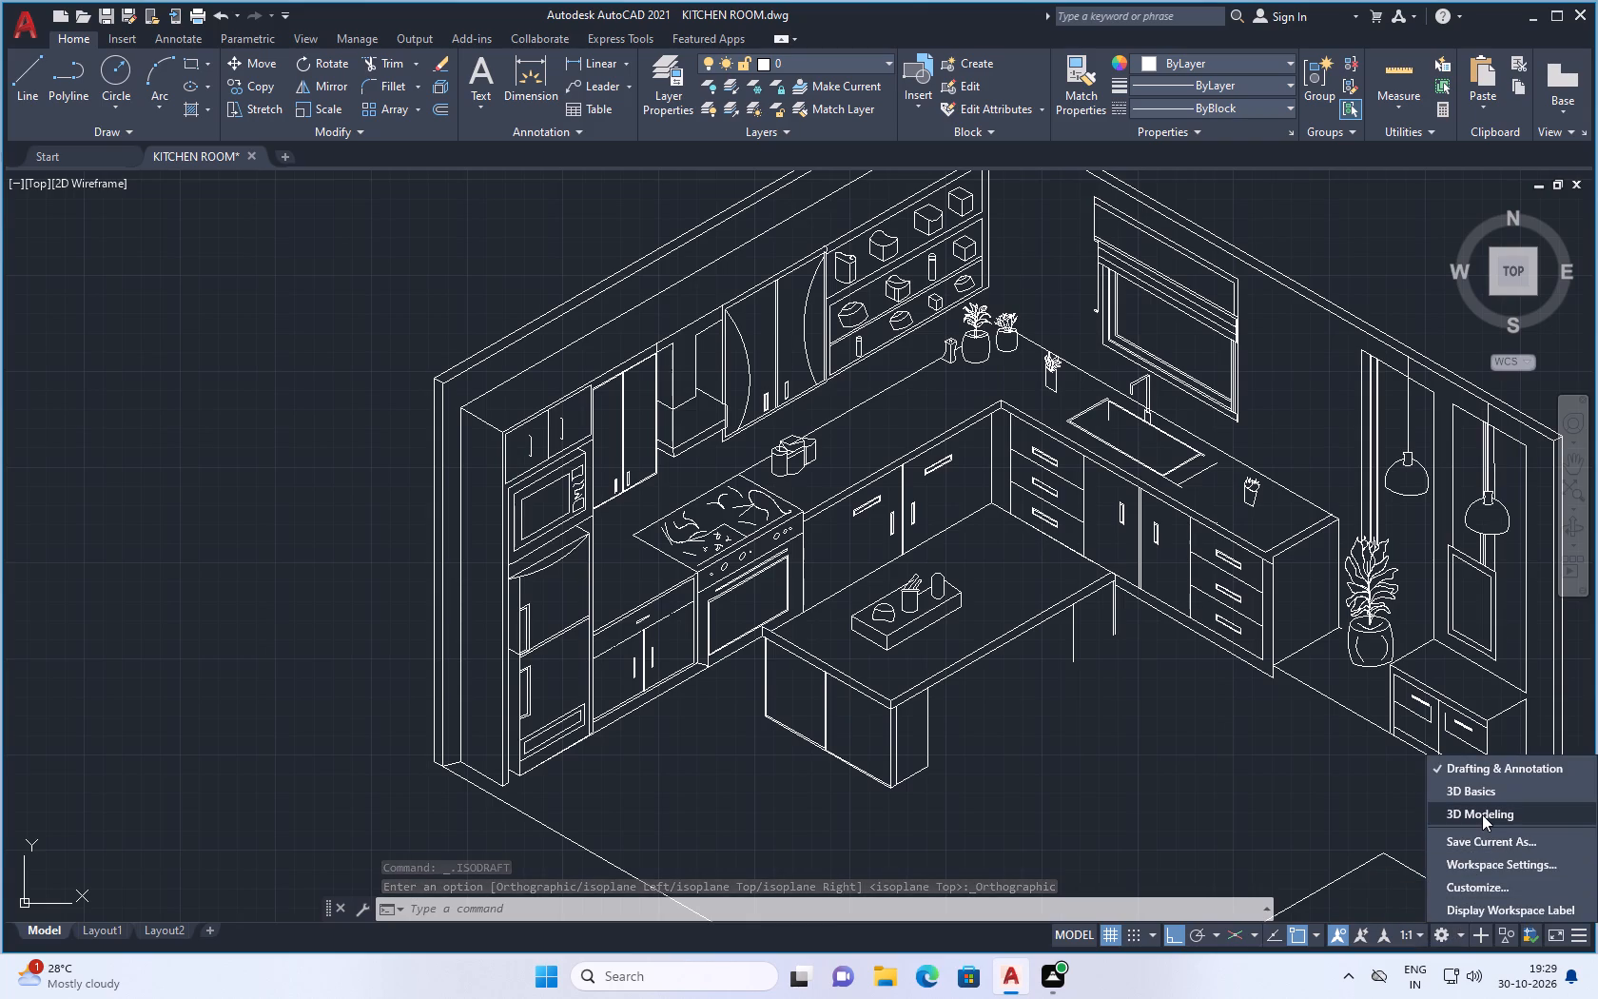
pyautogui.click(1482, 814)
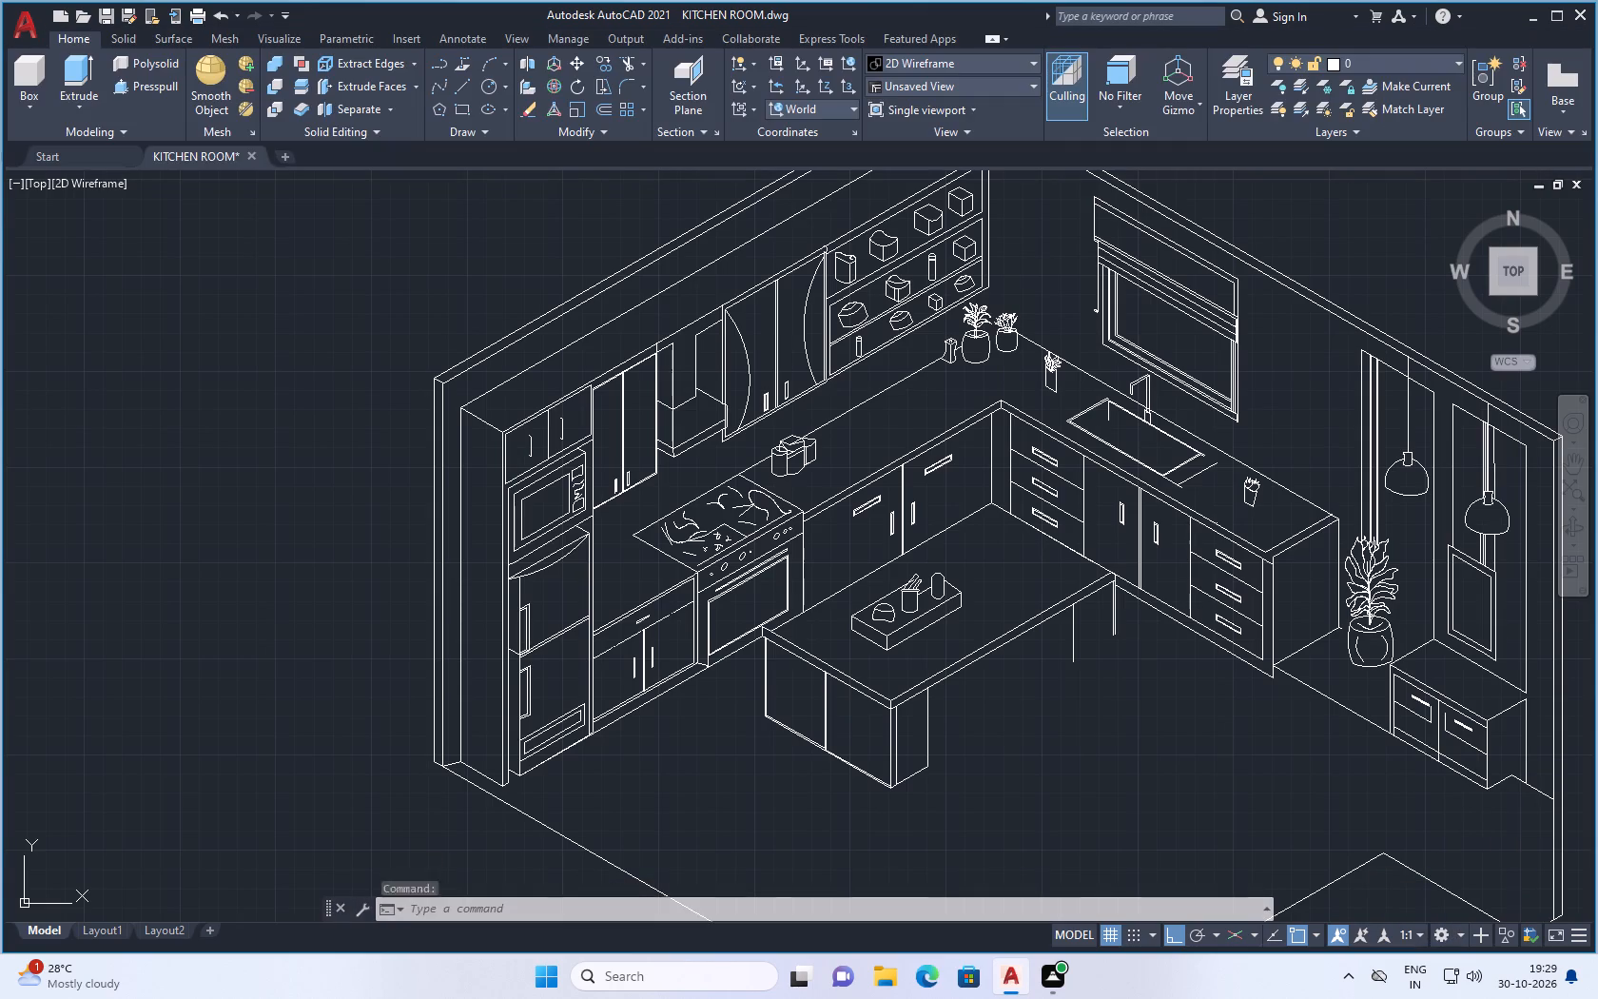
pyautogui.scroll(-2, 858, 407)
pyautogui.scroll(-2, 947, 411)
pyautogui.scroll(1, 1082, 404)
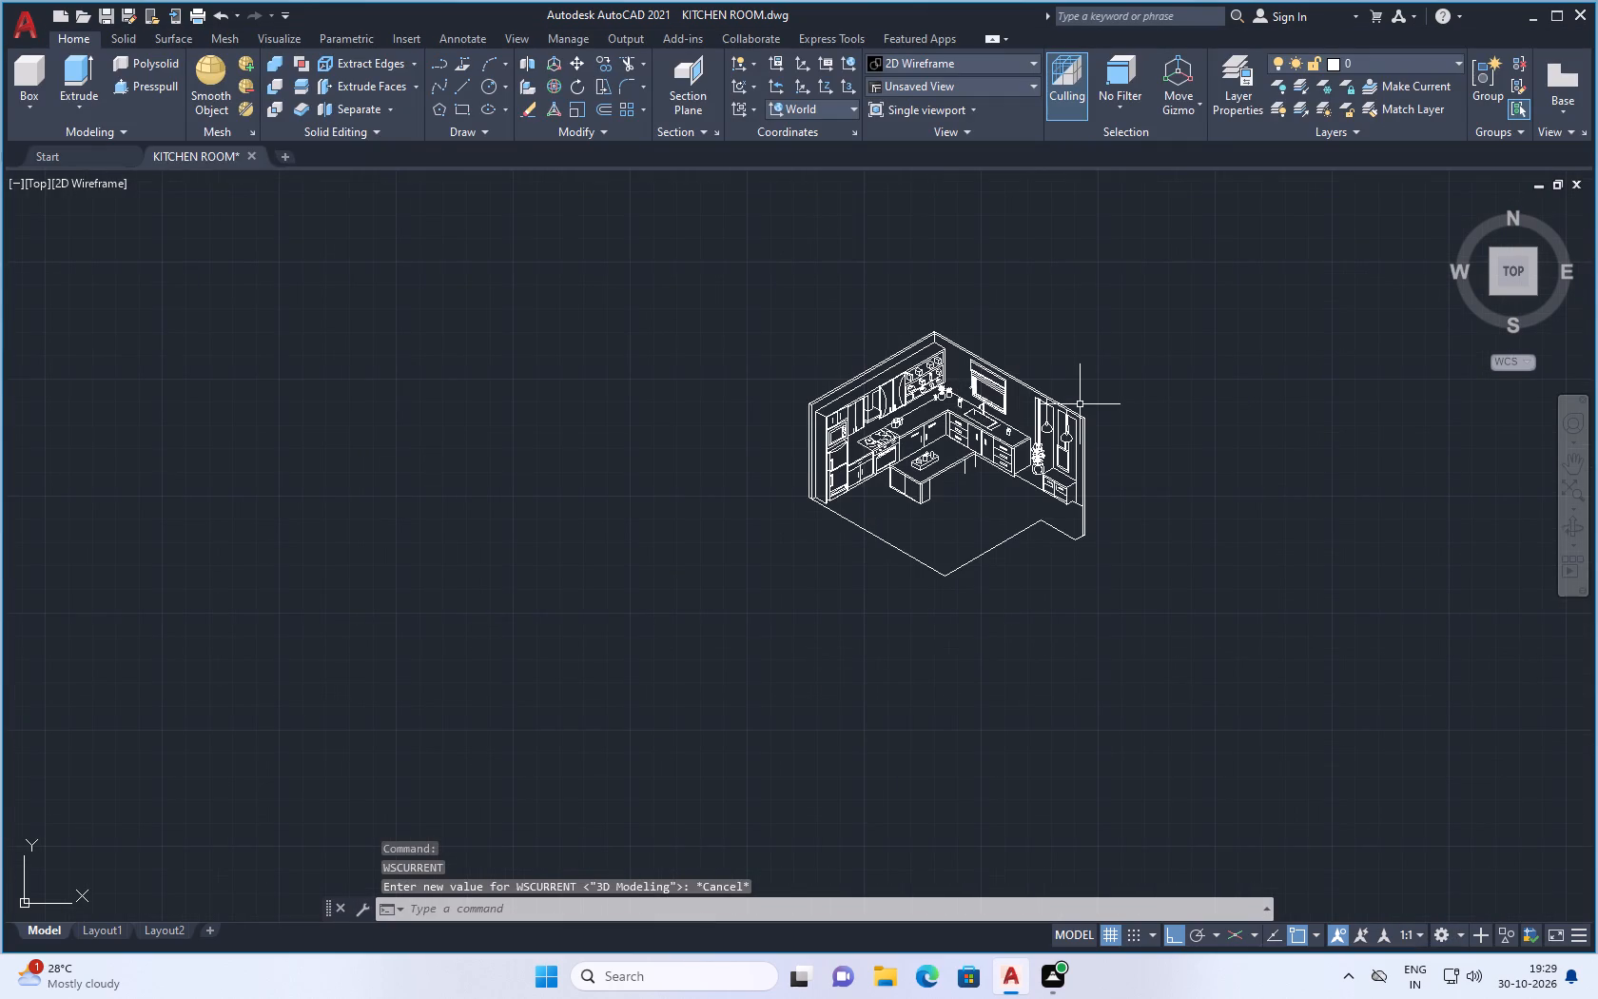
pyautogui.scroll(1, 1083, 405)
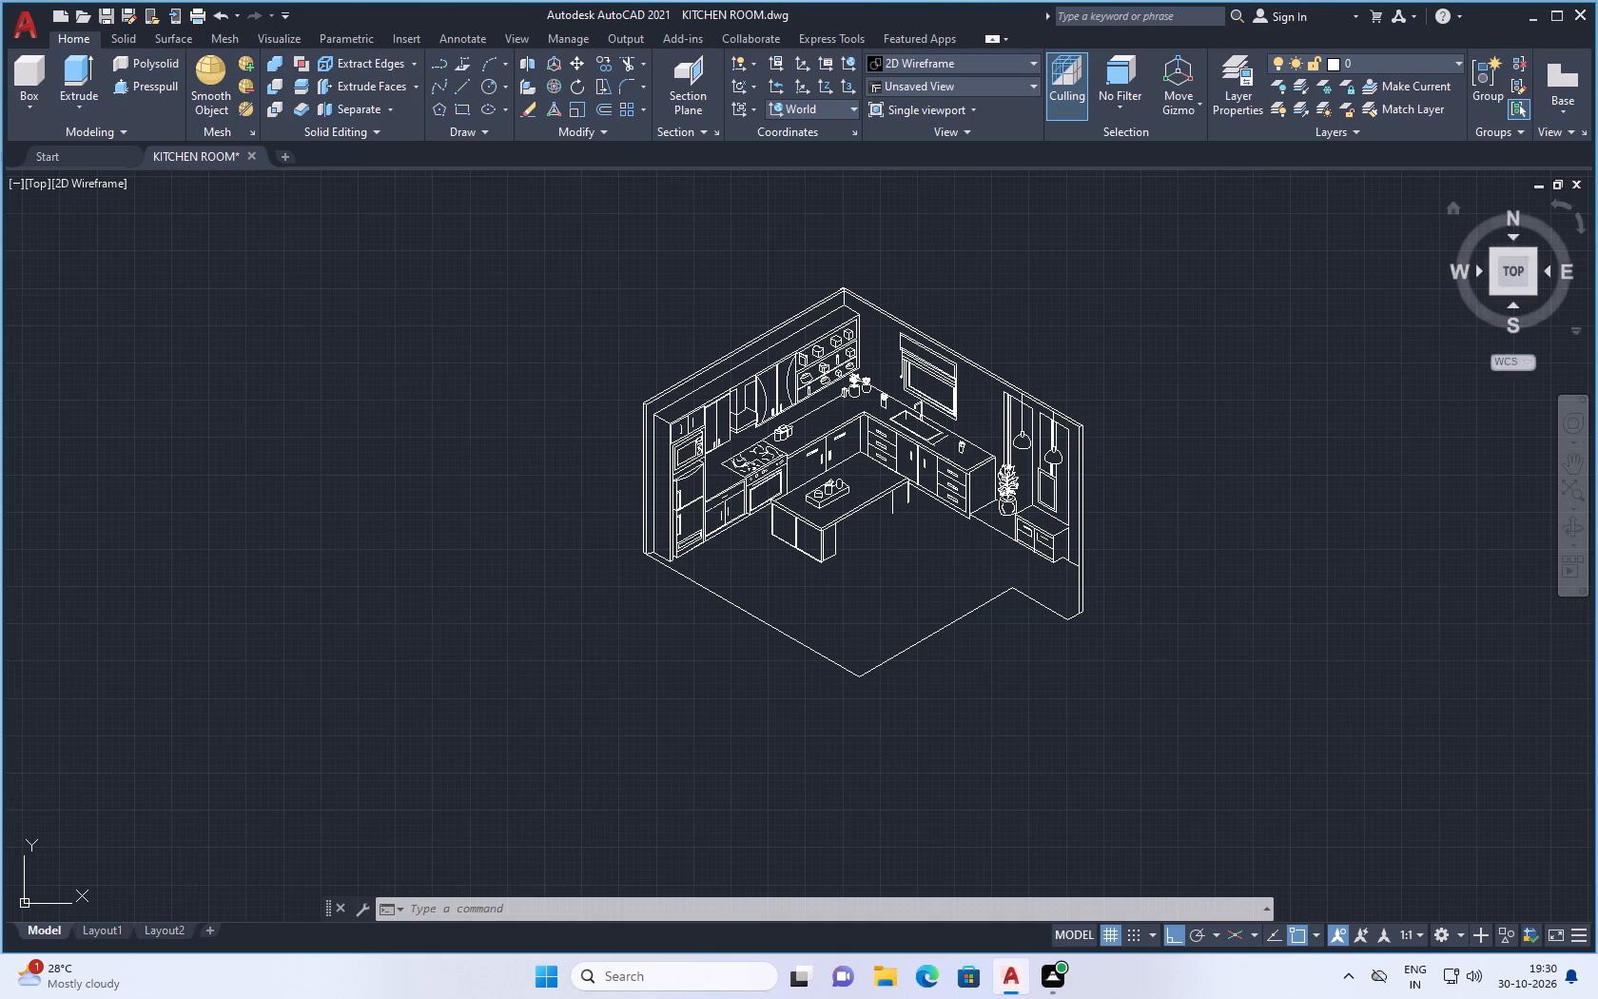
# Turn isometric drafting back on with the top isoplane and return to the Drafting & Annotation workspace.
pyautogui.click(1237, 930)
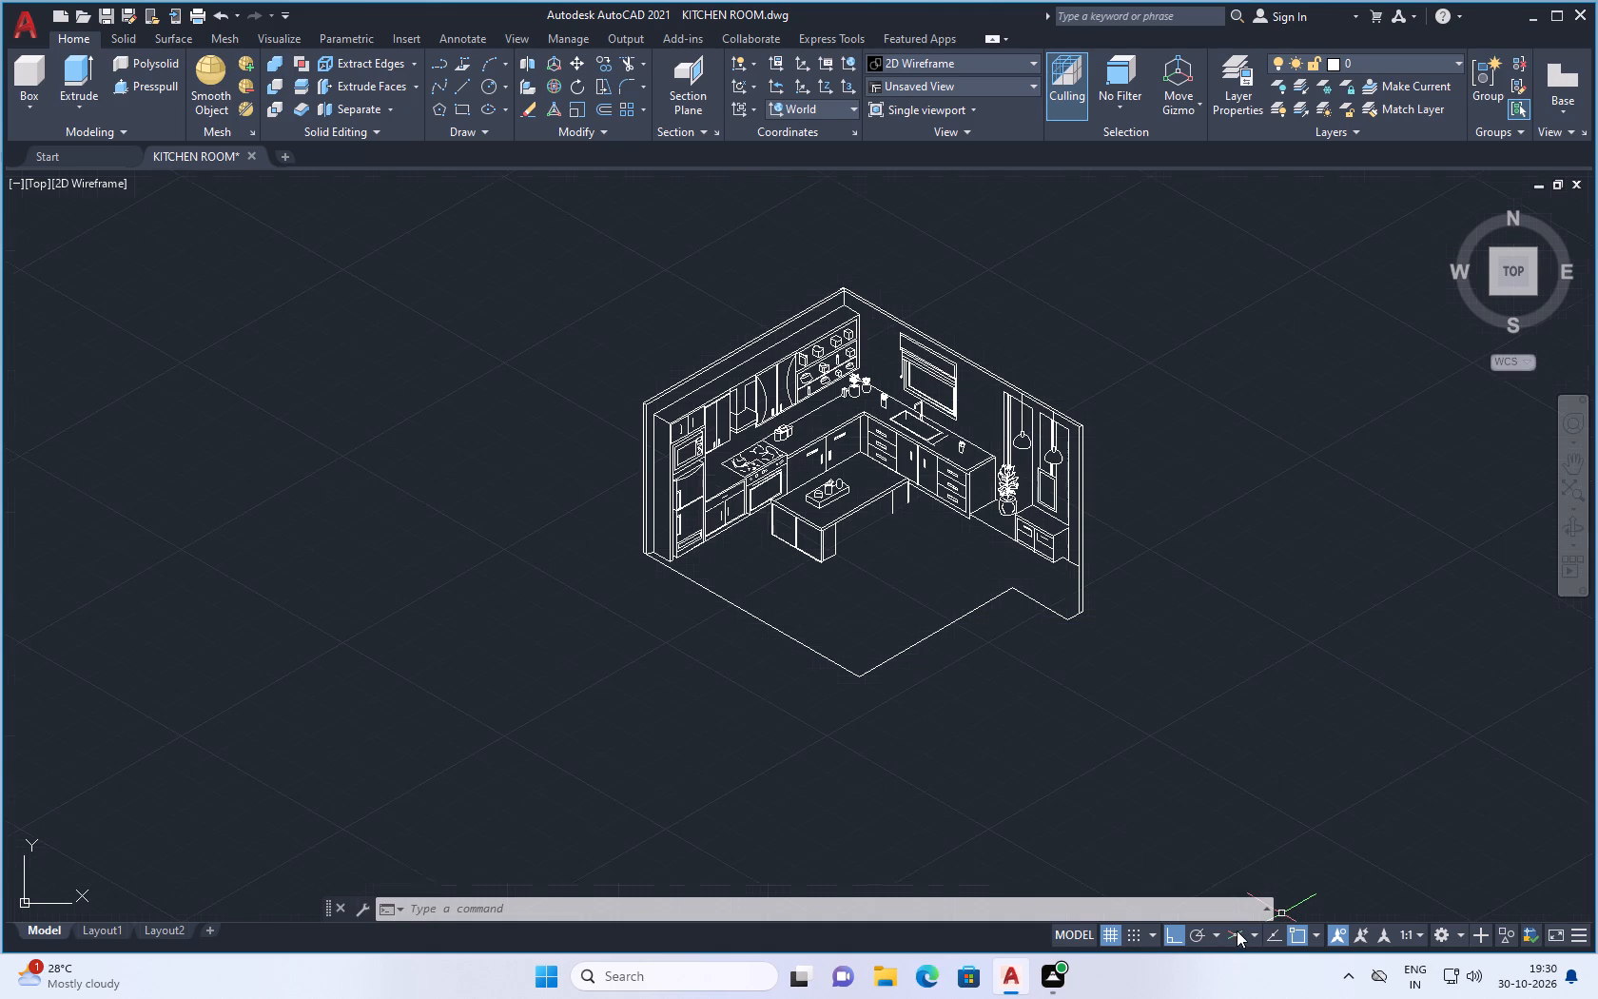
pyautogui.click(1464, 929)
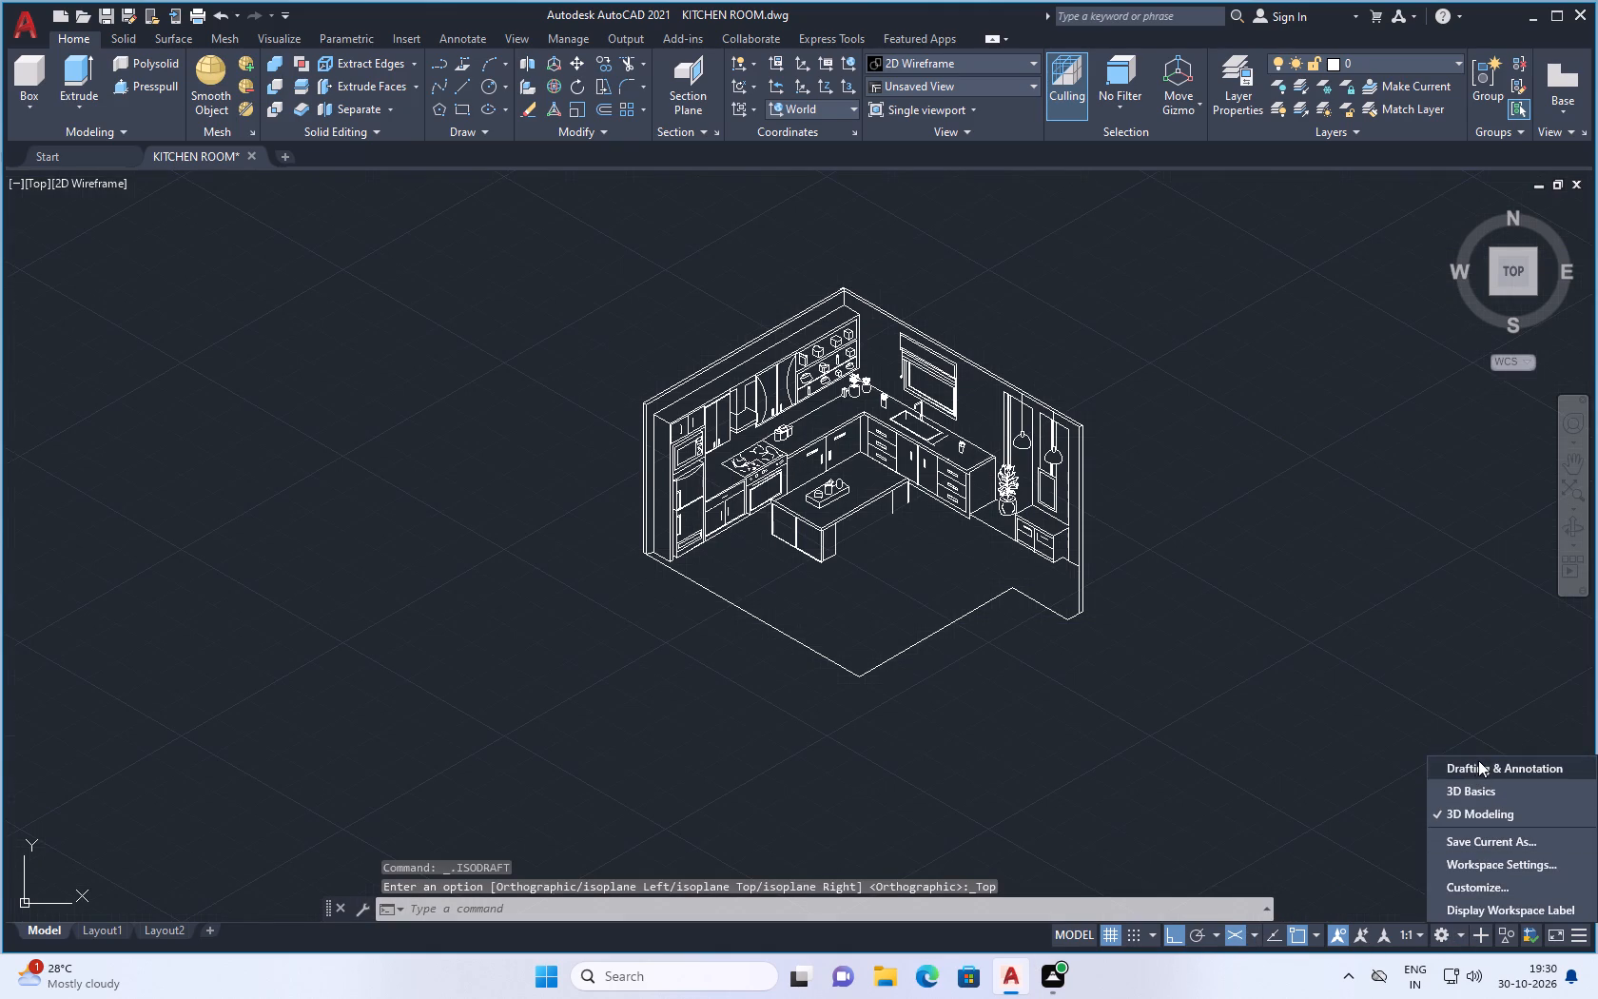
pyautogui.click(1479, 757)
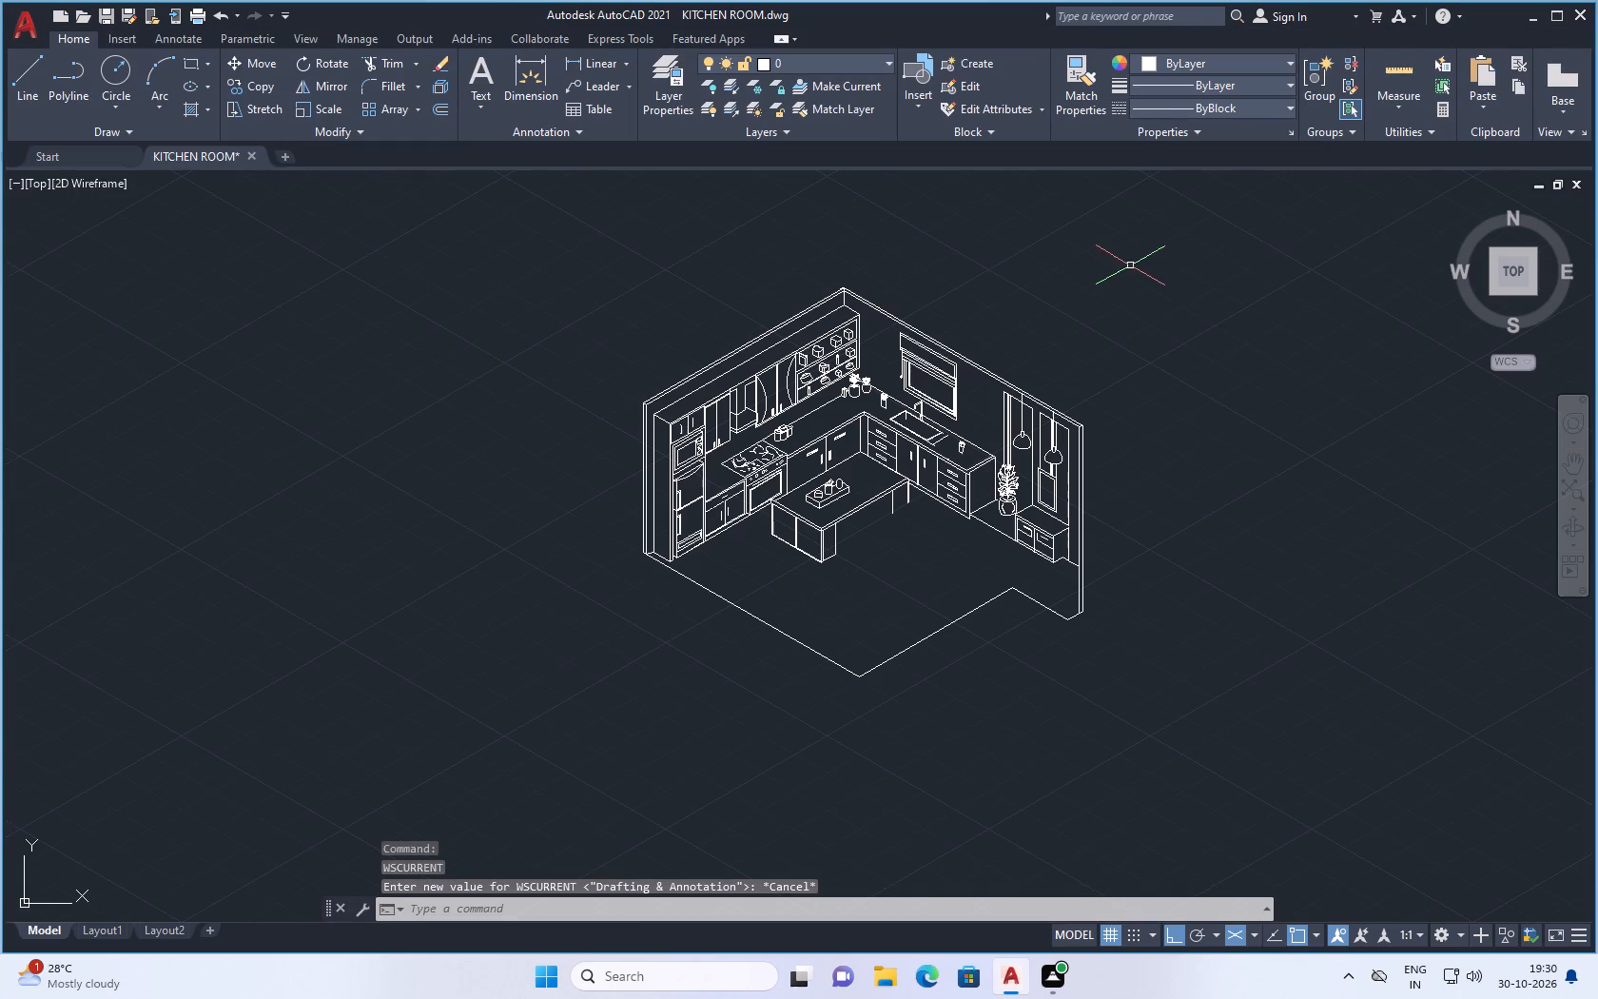
# Examine the floor outline, island and cabinets of the kitchen drawing for unfinished linework.
pyautogui.scroll(2, 950, 593)
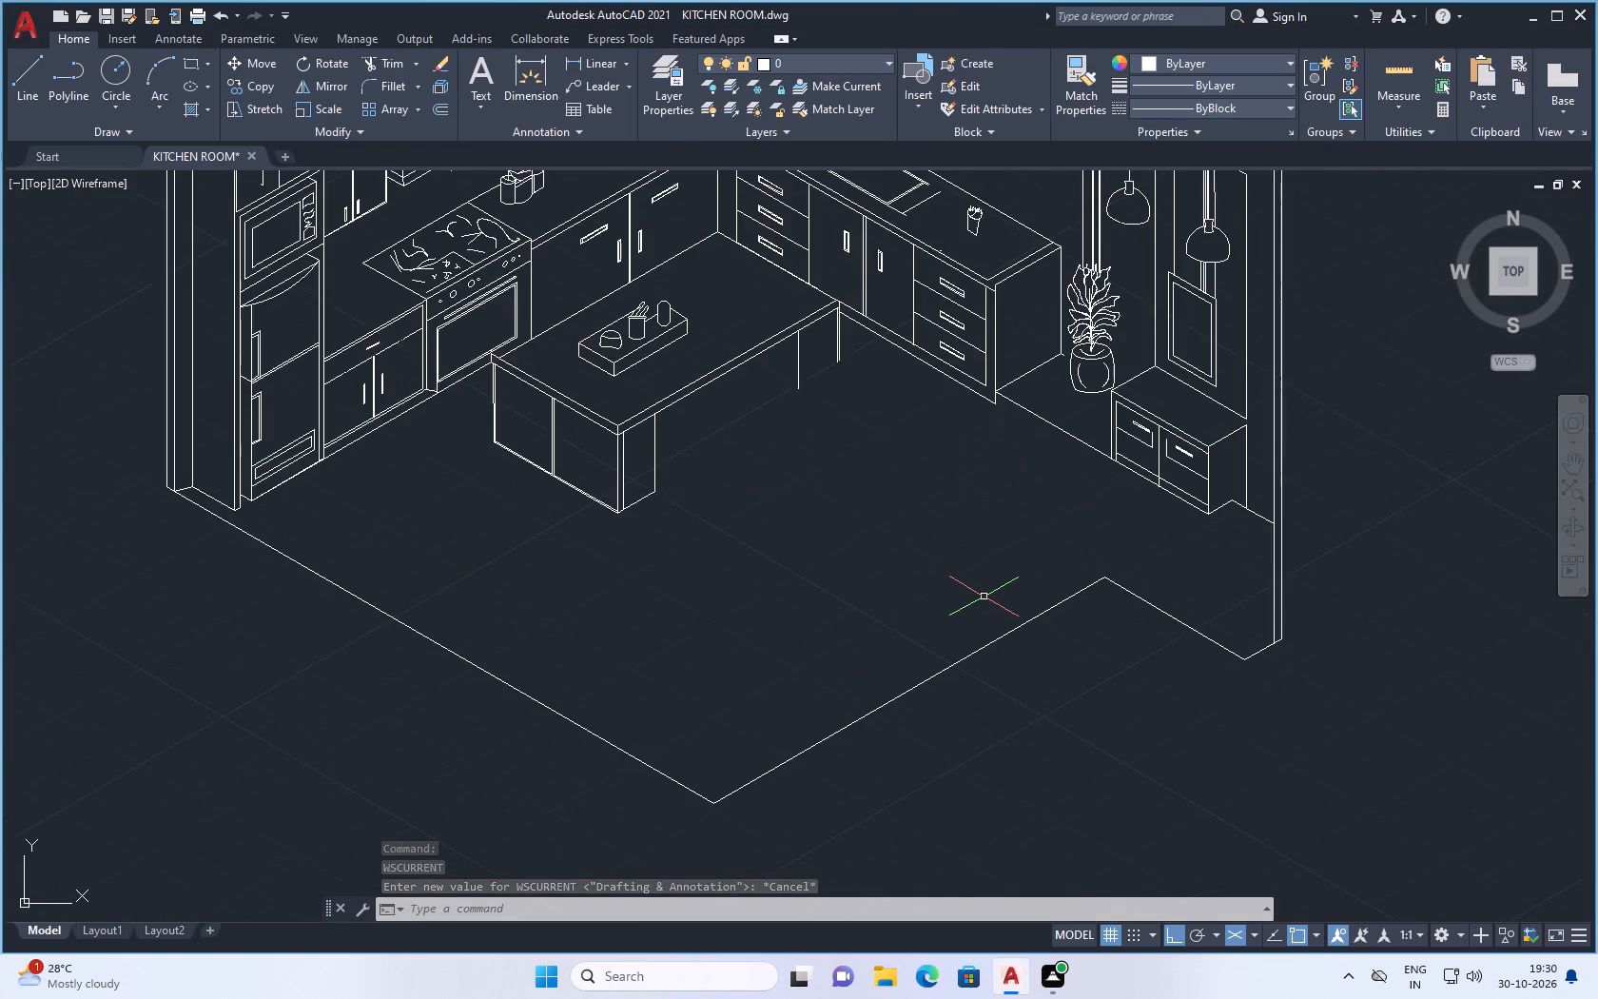
pyautogui.scroll(-1, 984, 597)
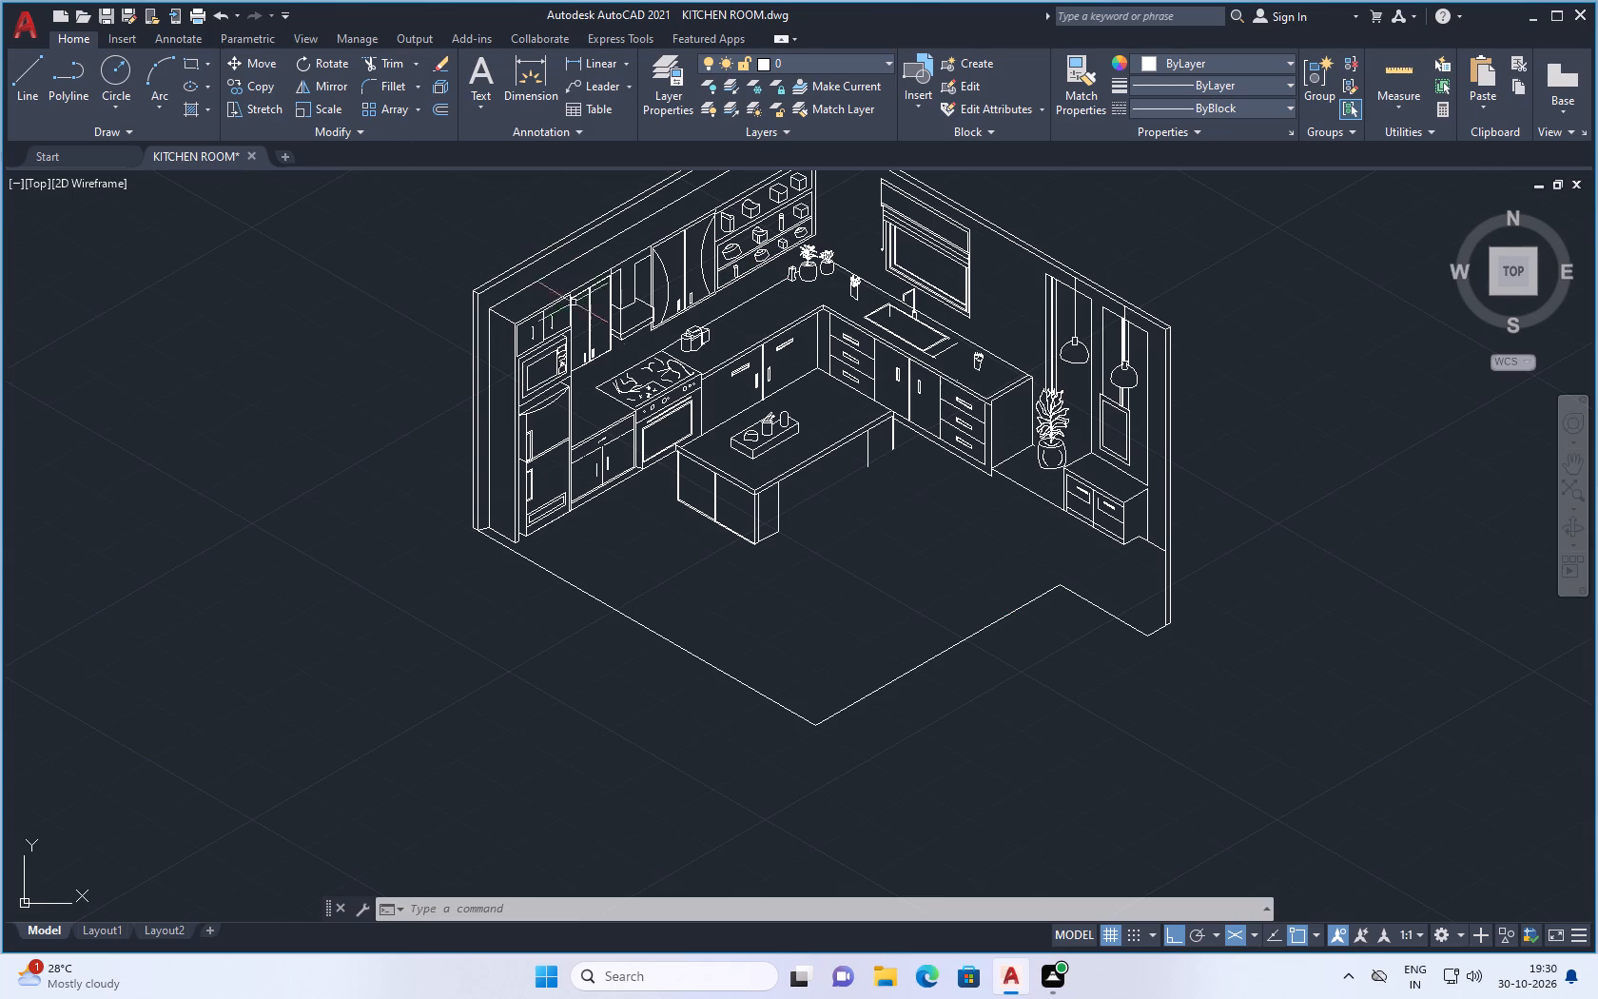
pyautogui.scroll(-1, 928, 527)
pyautogui.scroll(2, 974, 513)
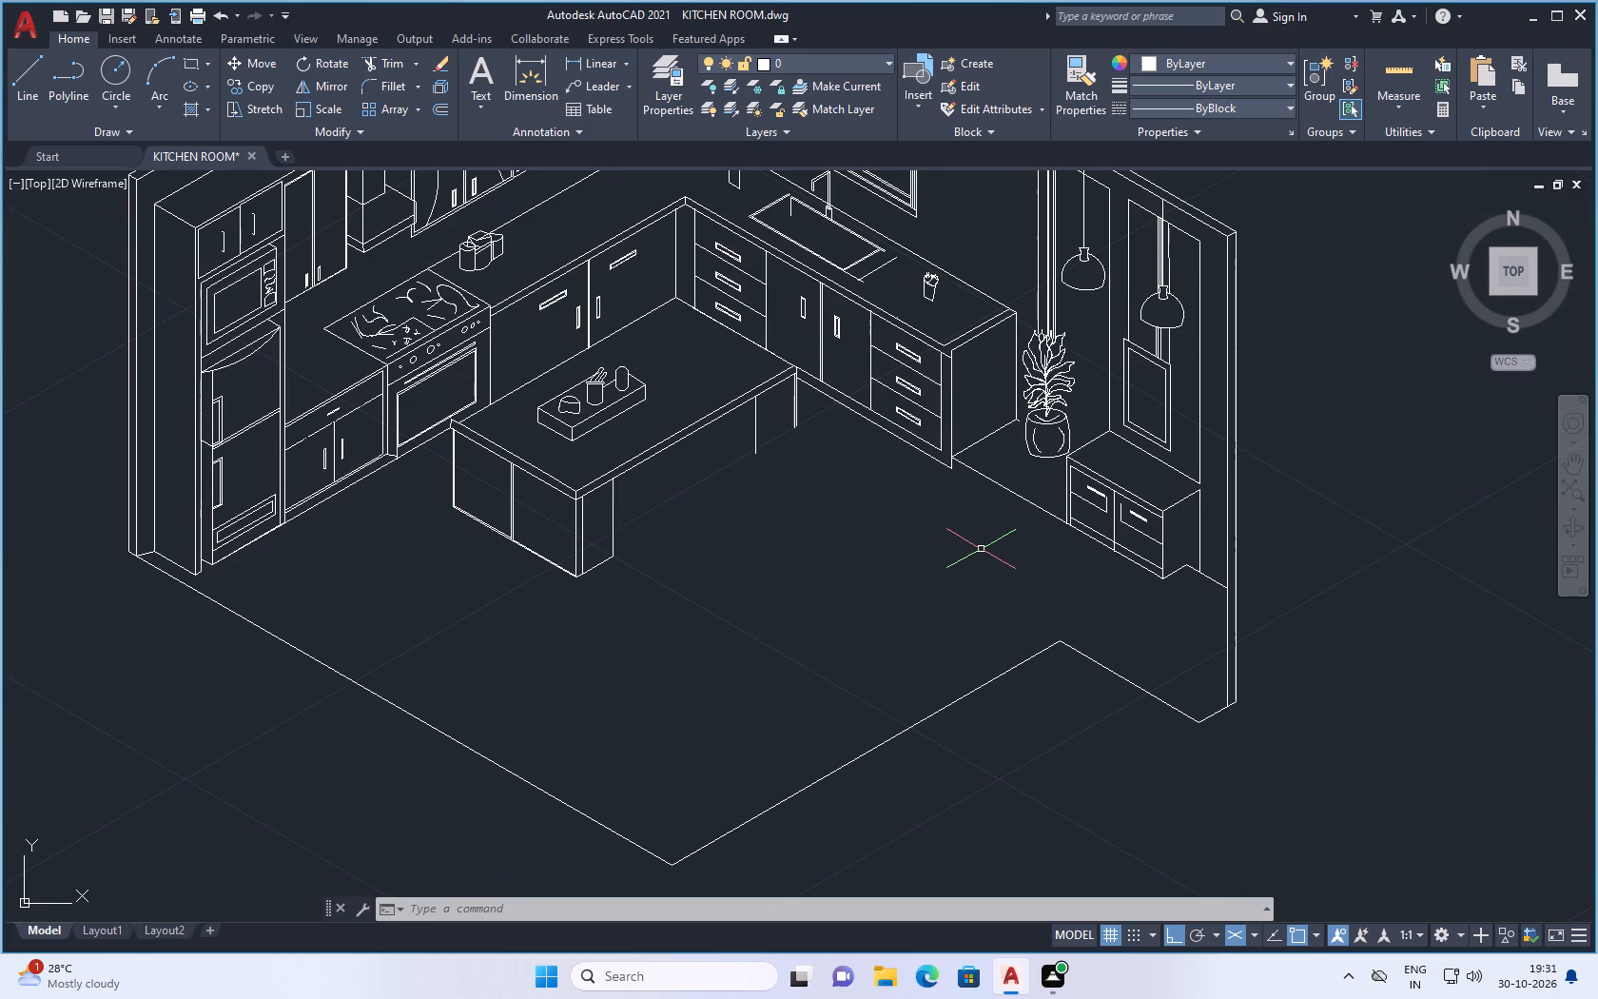
pyautogui.press('Escape')
pyautogui.scroll(-2, 1095, 692)
pyautogui.scroll(2, 1103, 646)
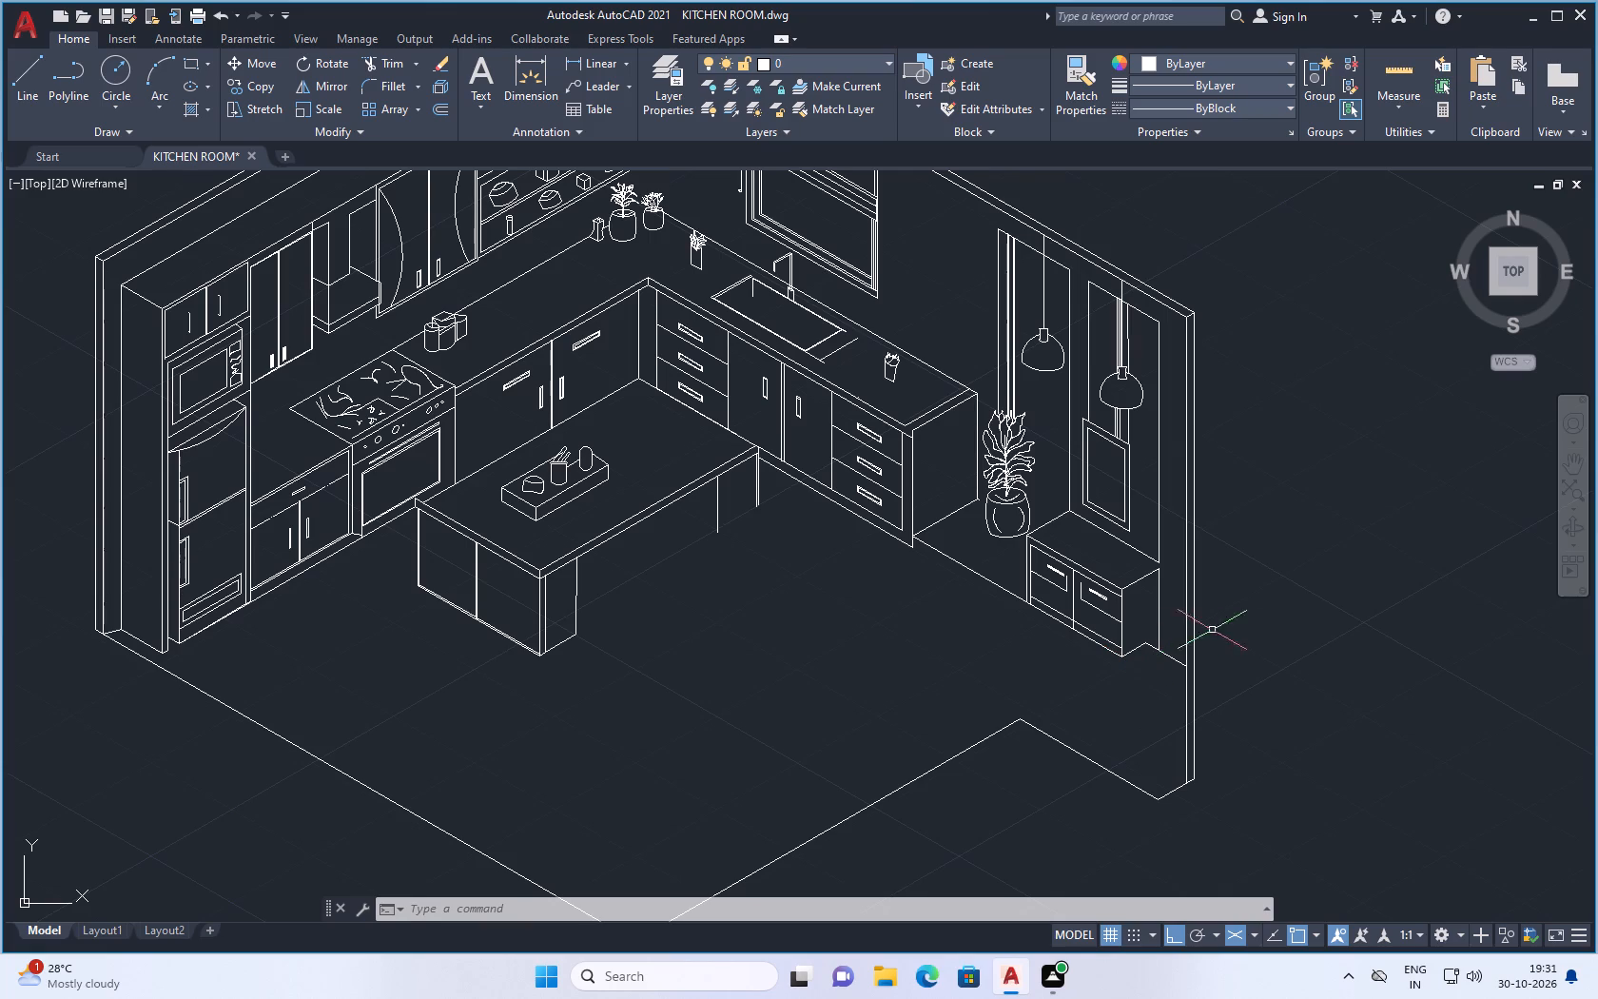
pyautogui.scroll(-1, 942, 693)
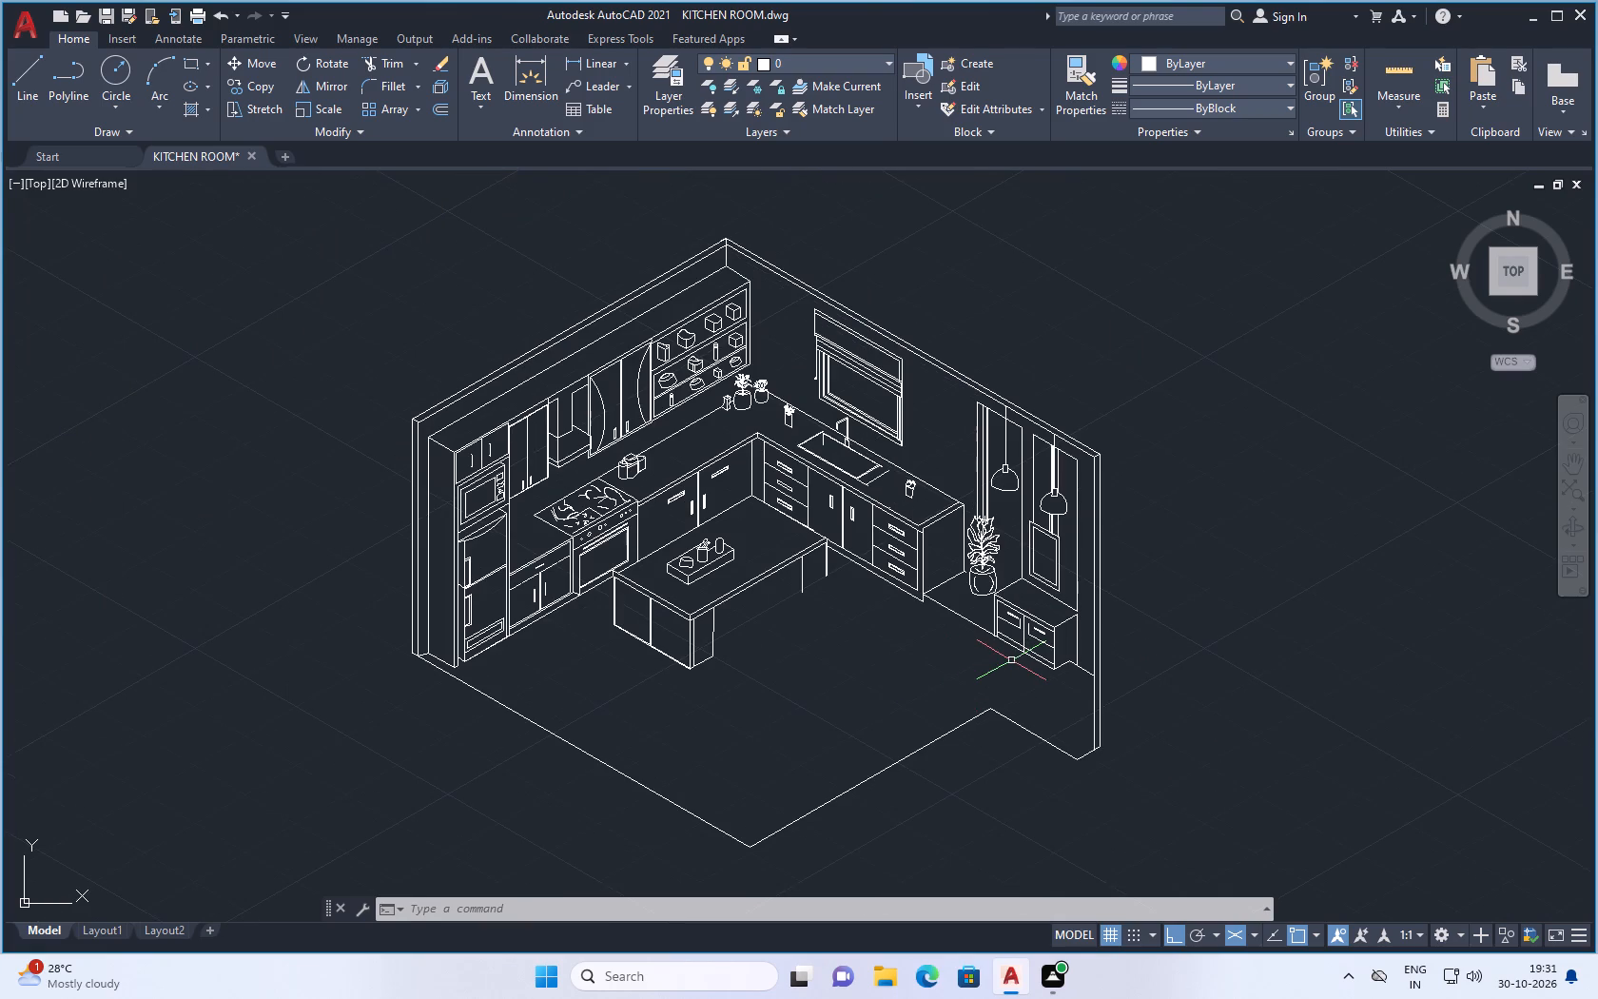
pyautogui.scroll(-1, 911, 492)
pyautogui.scroll(2, 1018, 588)
pyautogui.scroll(-2, 1022, 585)
# Draw a short line joining the open lower ends of the two vertical lines of the island's far leg.
pyautogui.scroll(1, 829, 607)
pyautogui.scroll(2, 876, 504)
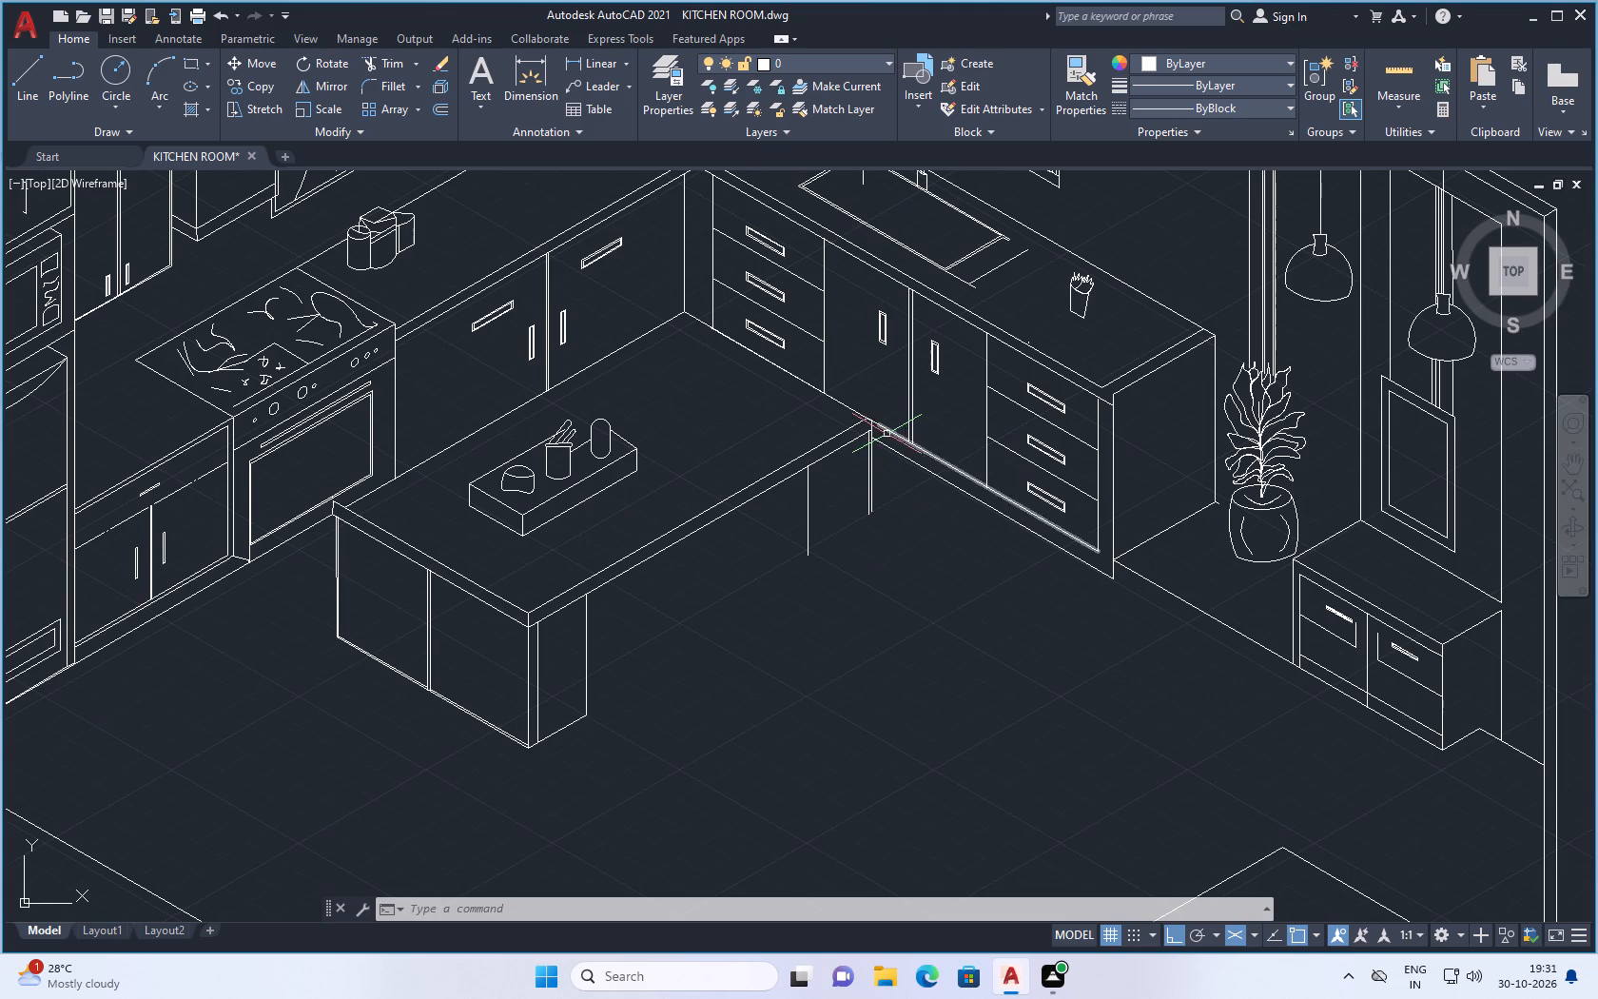
pyautogui.press('space')
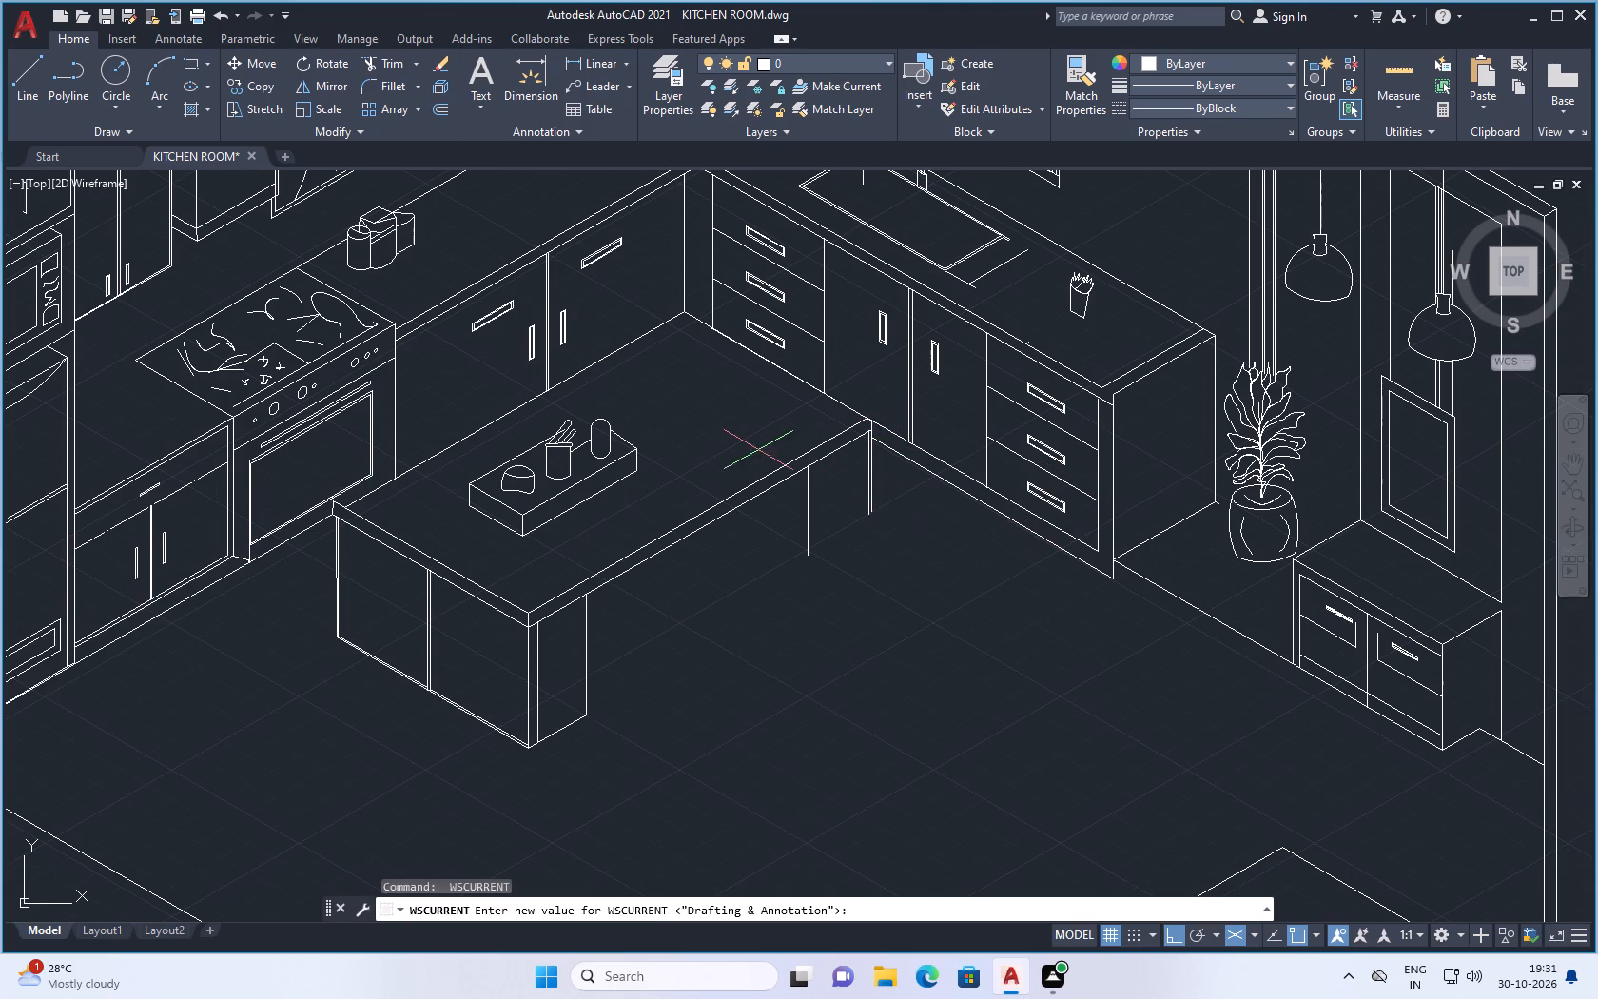
pyautogui.click(28, 92)
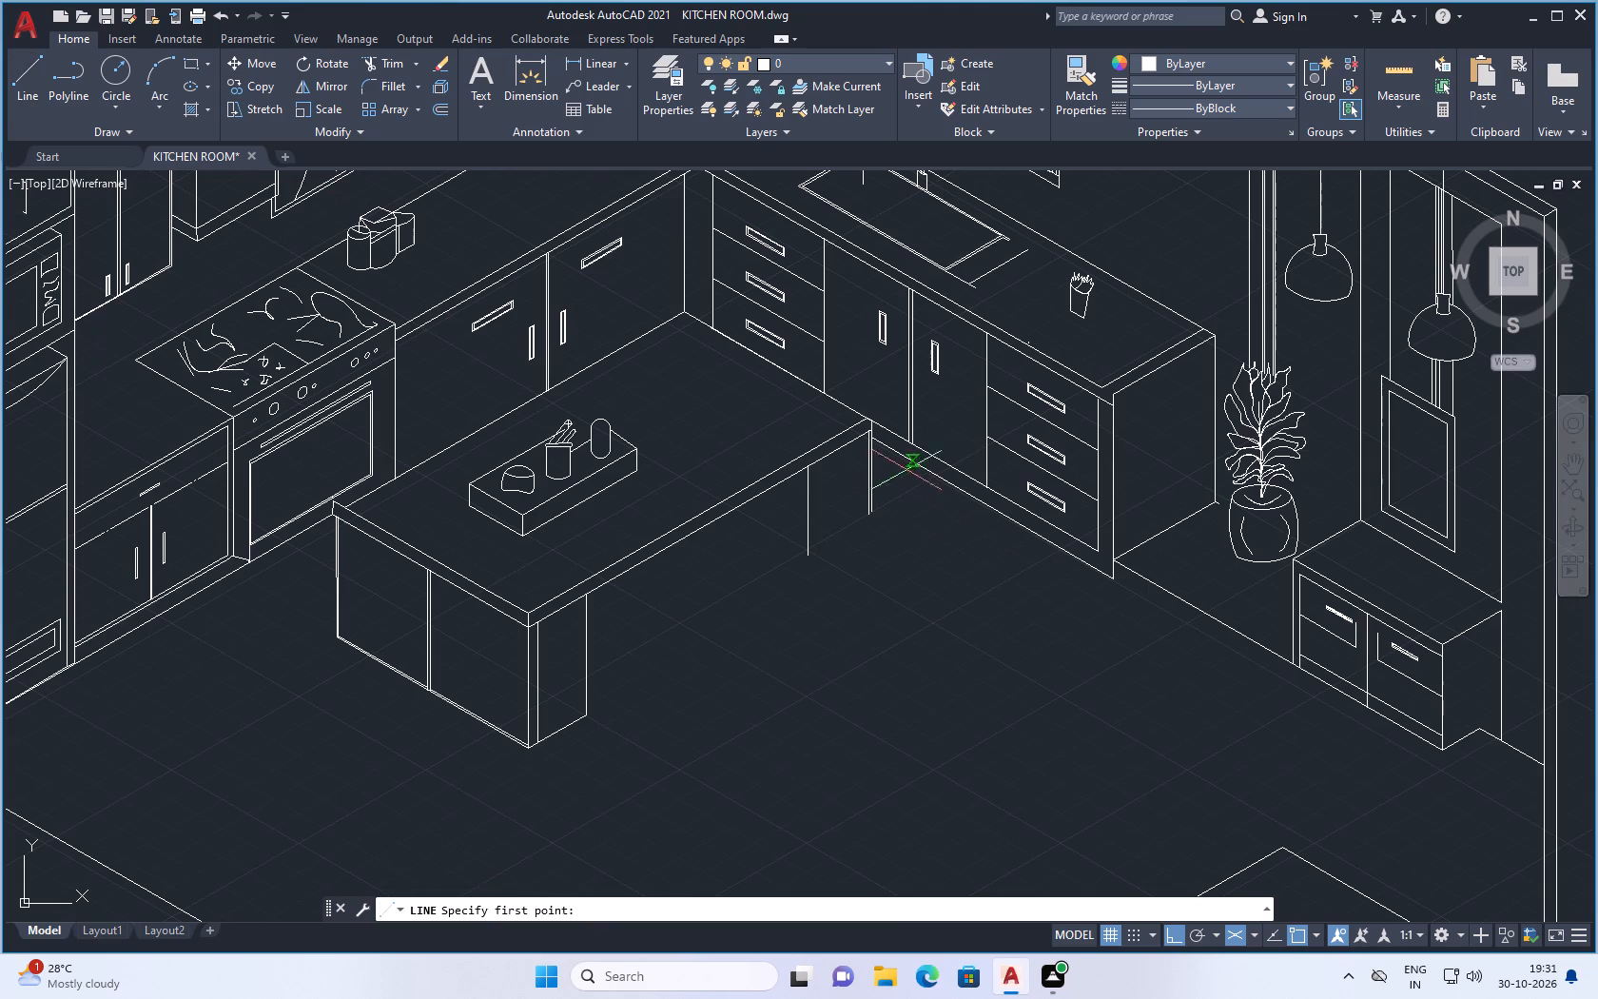
pyautogui.scroll(3, 795, 489)
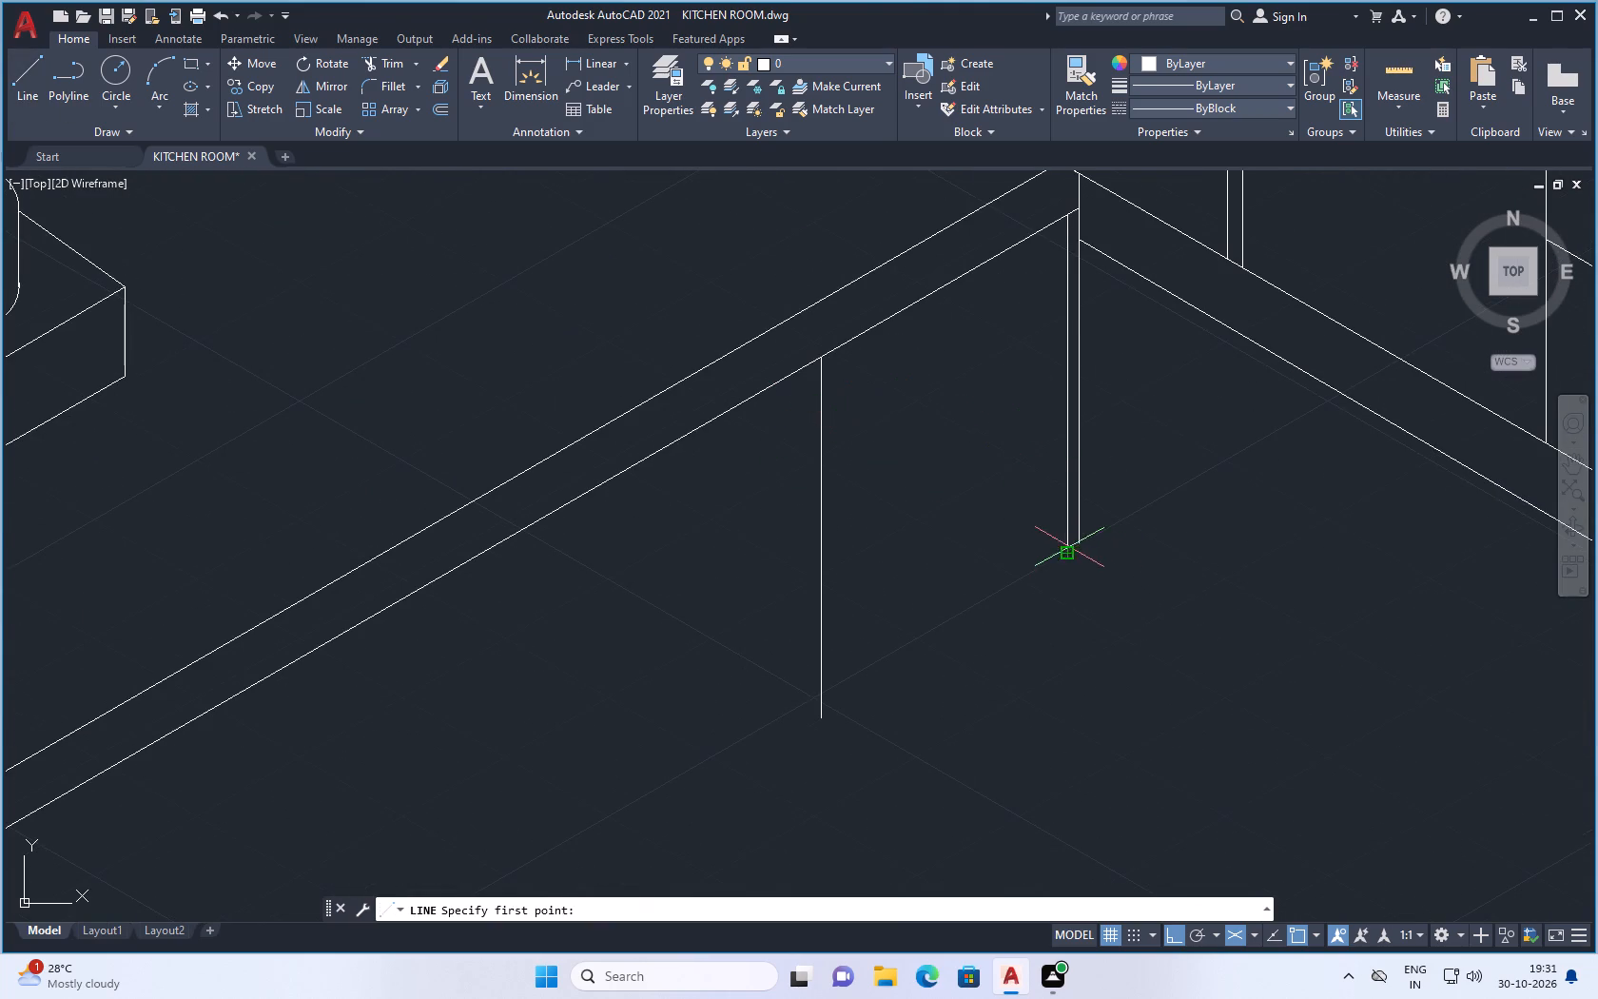
pyautogui.scroll(1, 1086, 543)
pyautogui.click(1073, 542)
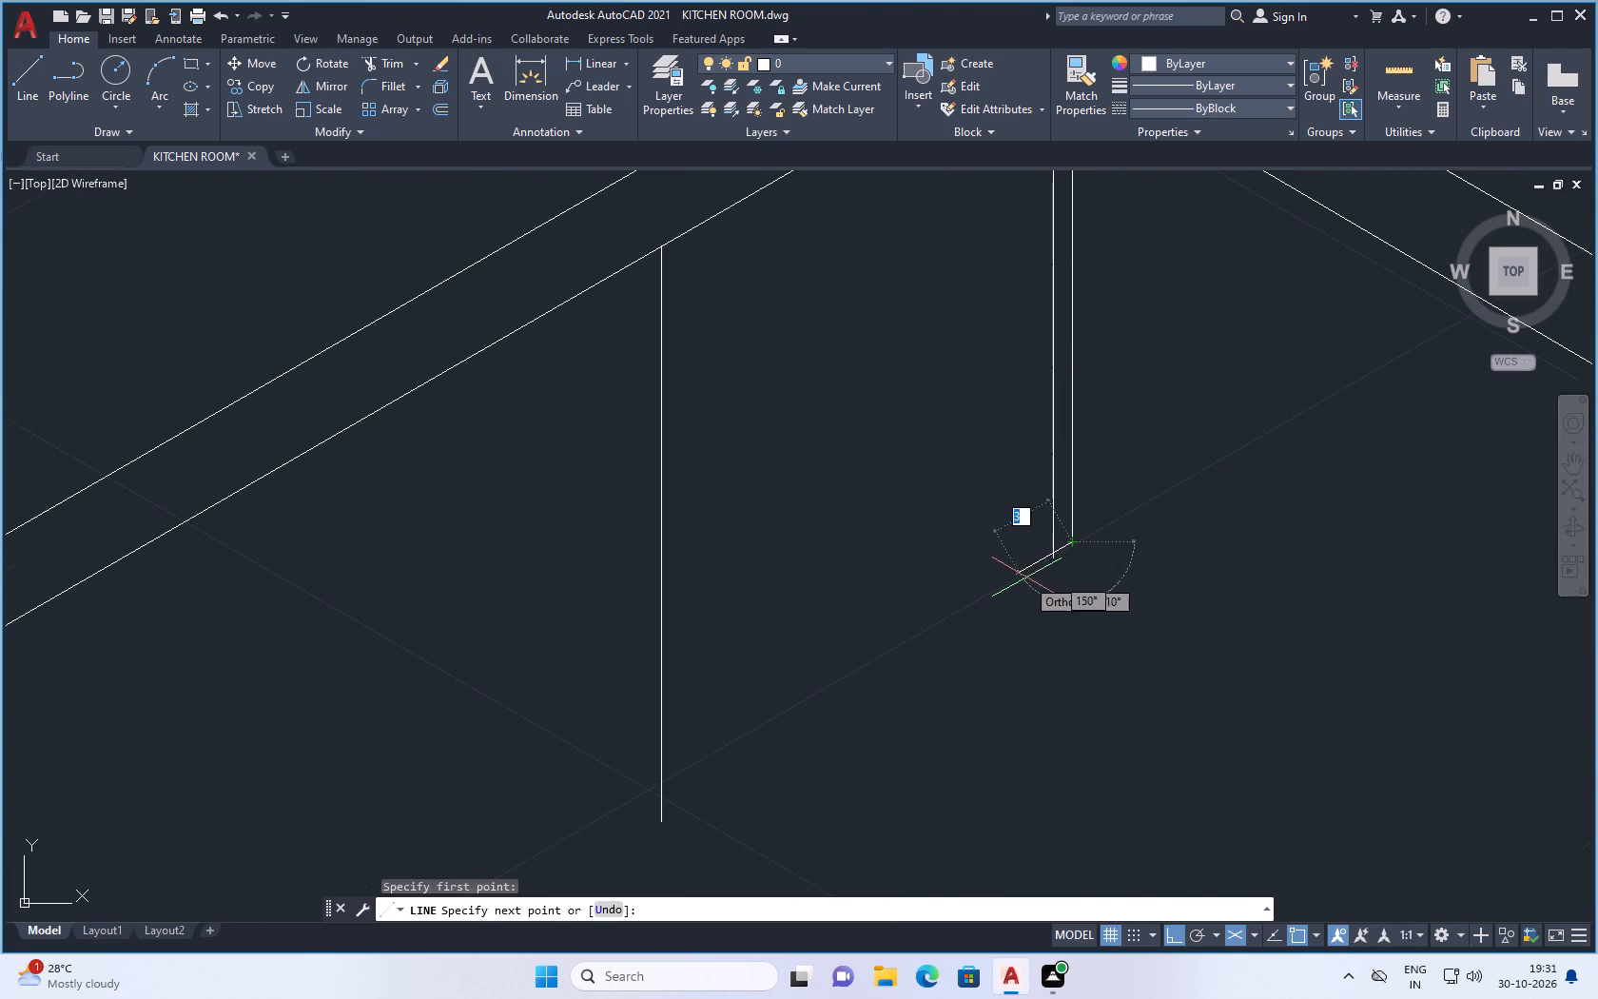
pyautogui.click(1049, 566)
pyautogui.press('Escape')
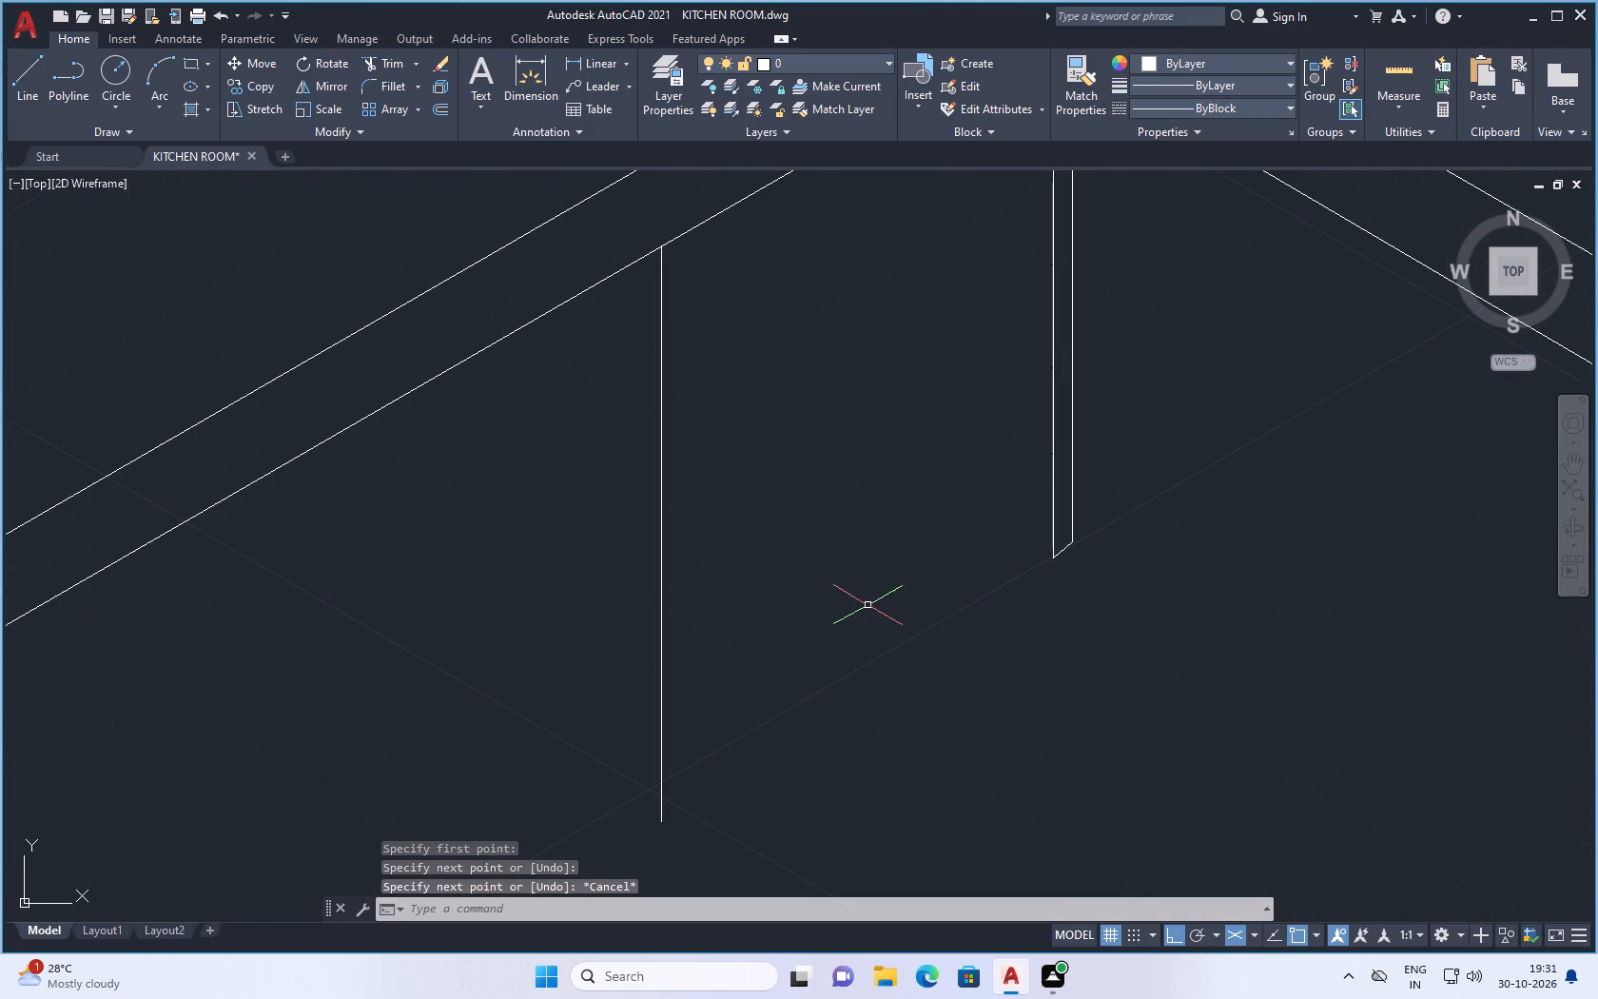
# Erase the single vertical line hanging below the island countertop beside its far leg.
pyautogui.scroll(-2, 867, 602)
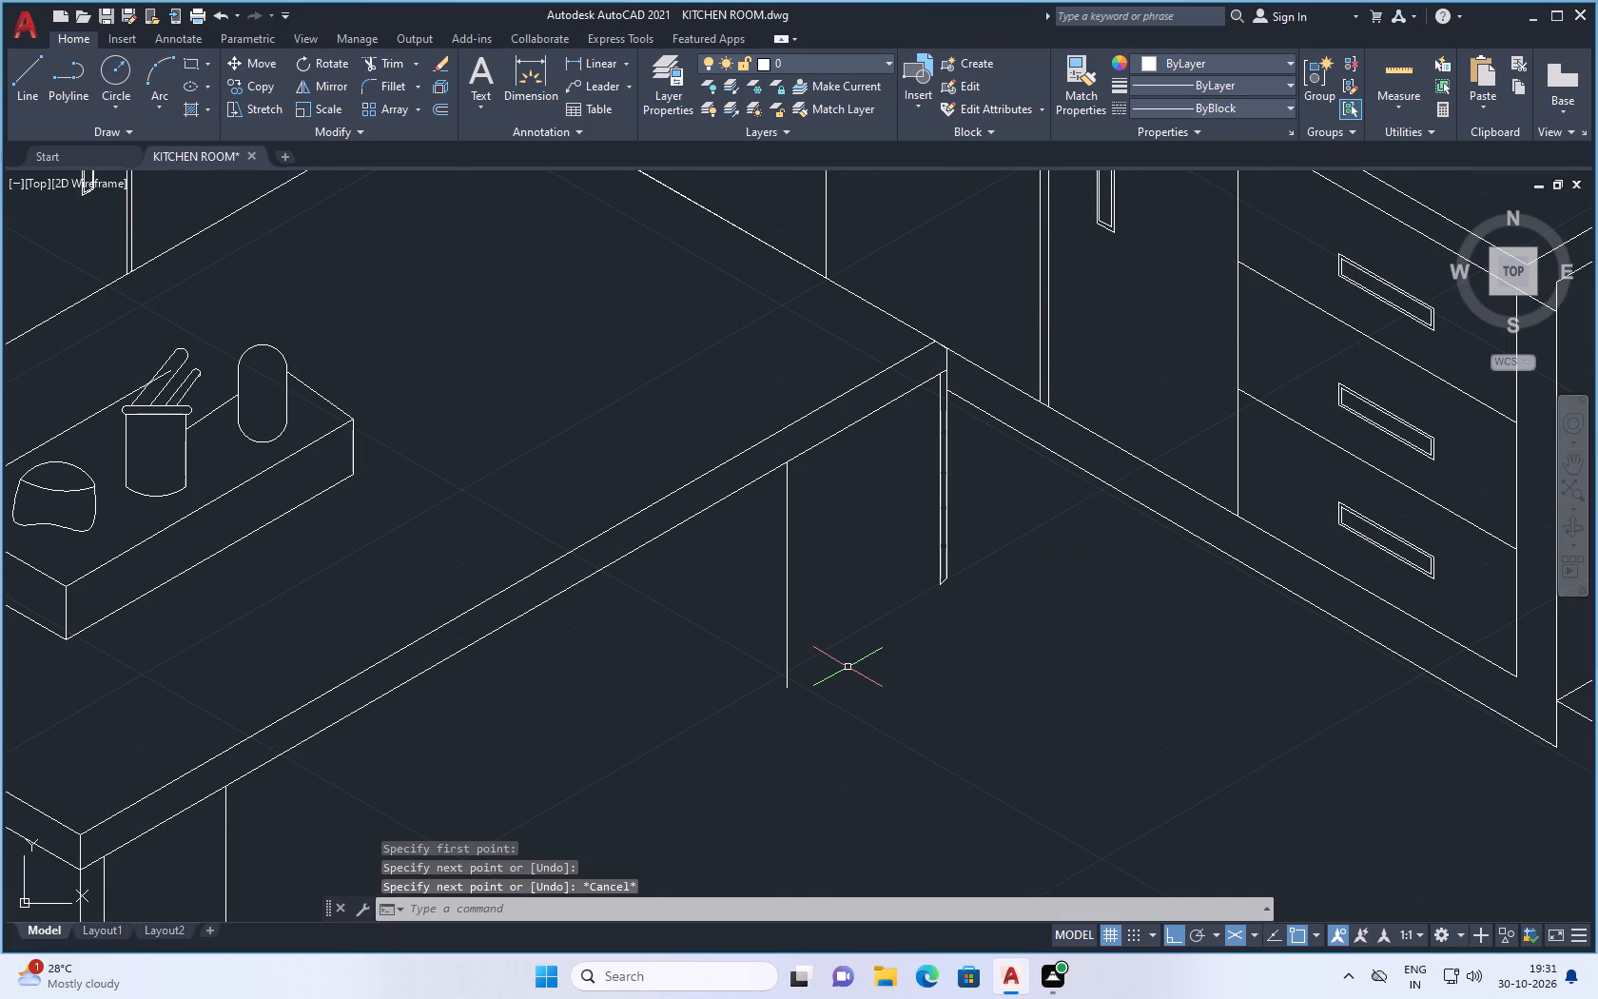
pyautogui.scroll(-2, 844, 670)
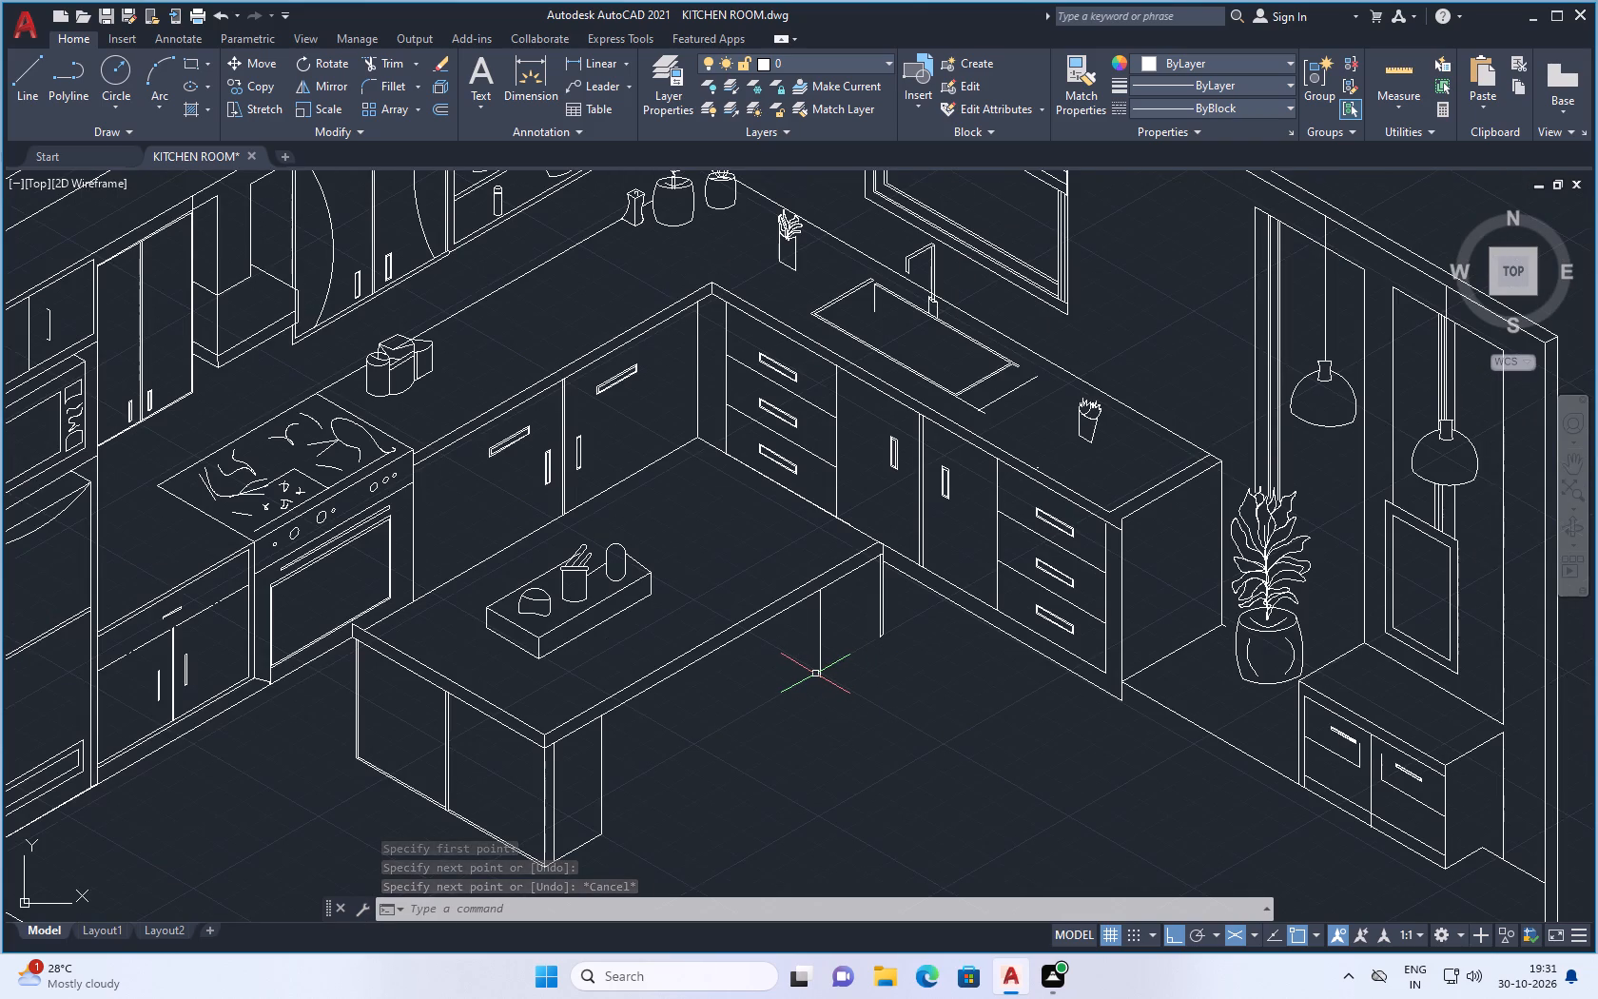
pyautogui.press('Escape')
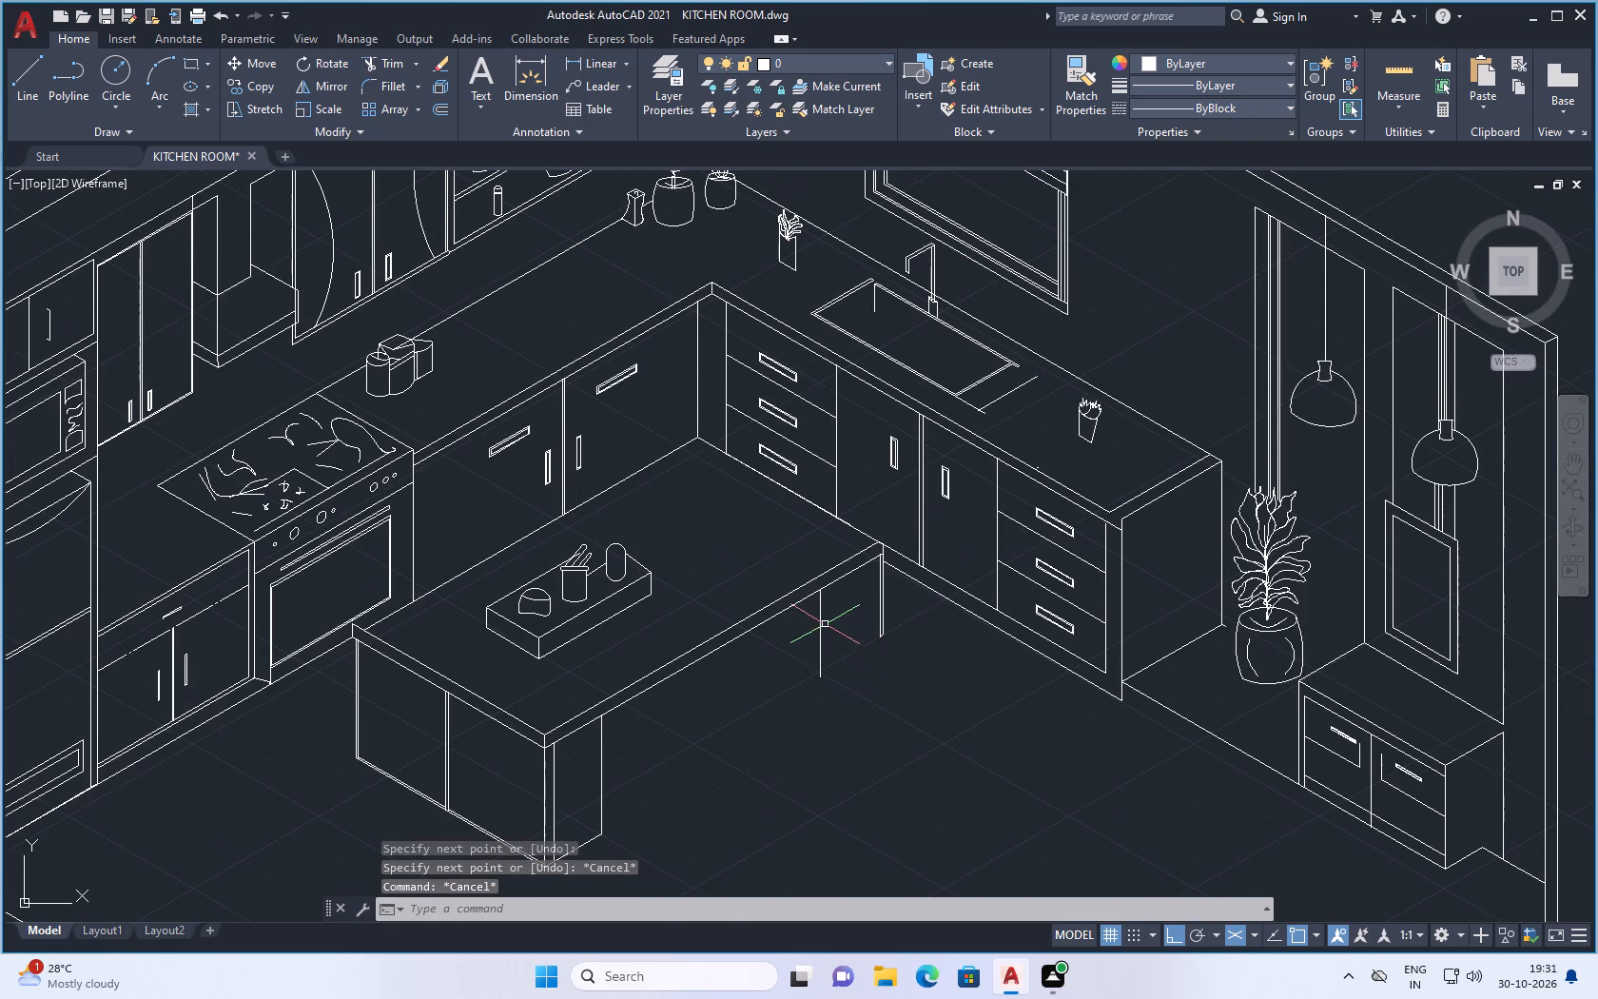
pyautogui.moveTo(825, 624); pyautogui.dragTo(816, 627)
pyautogui.click(810, 632)
pyautogui.press('Delete')
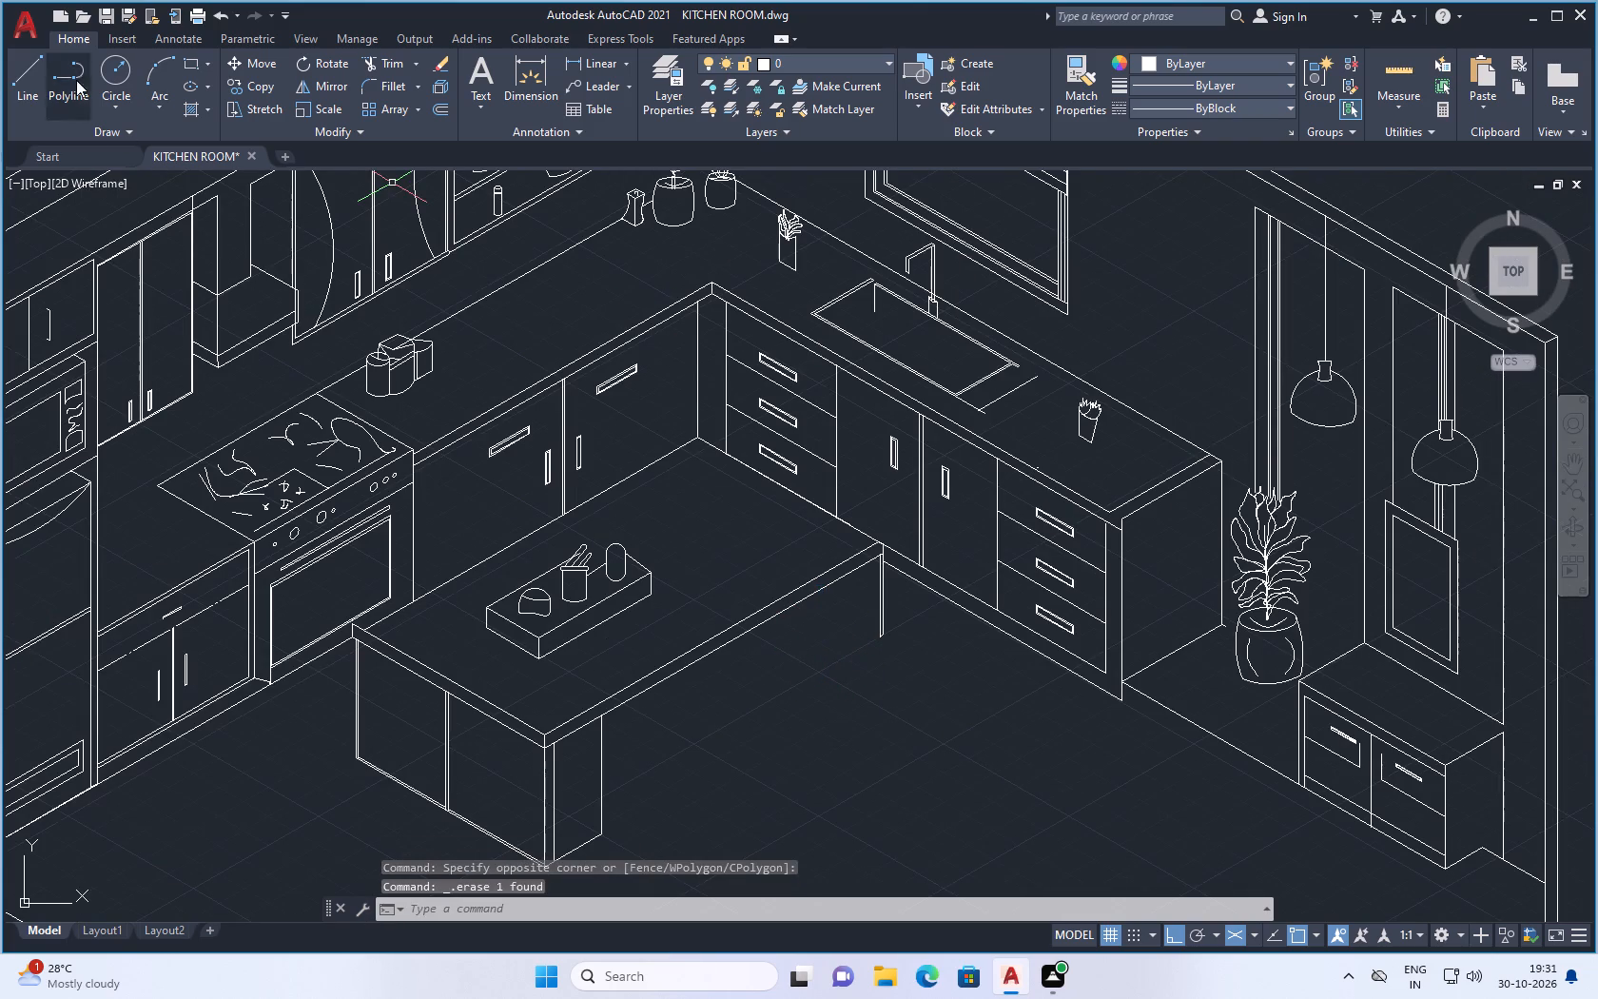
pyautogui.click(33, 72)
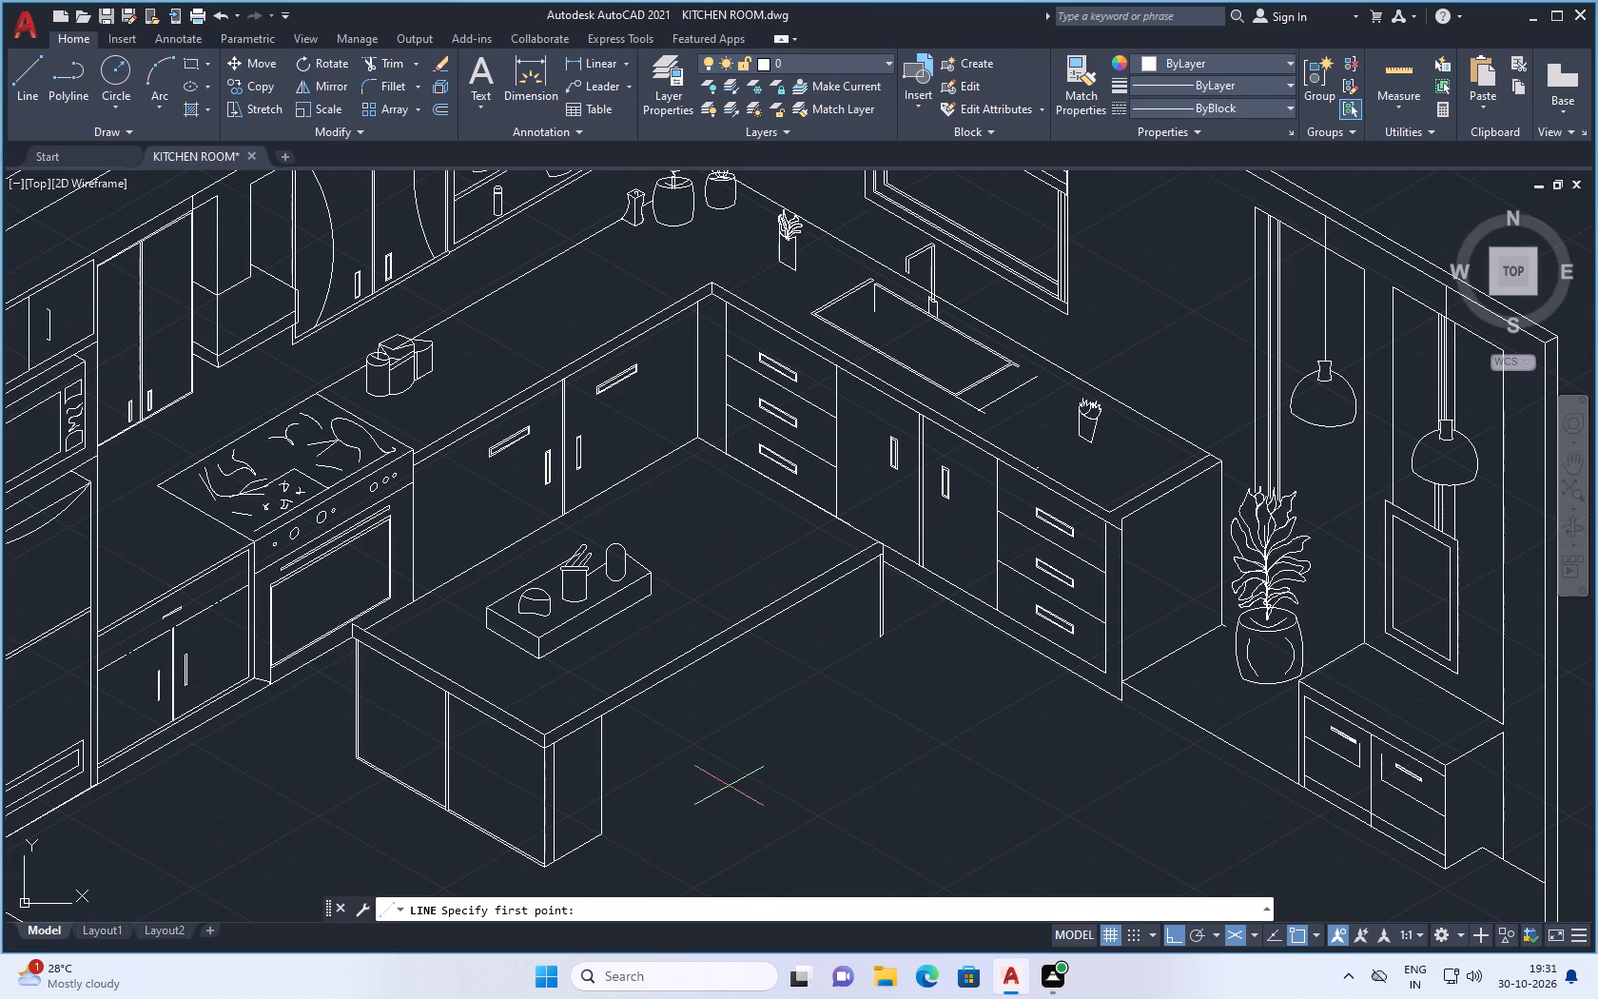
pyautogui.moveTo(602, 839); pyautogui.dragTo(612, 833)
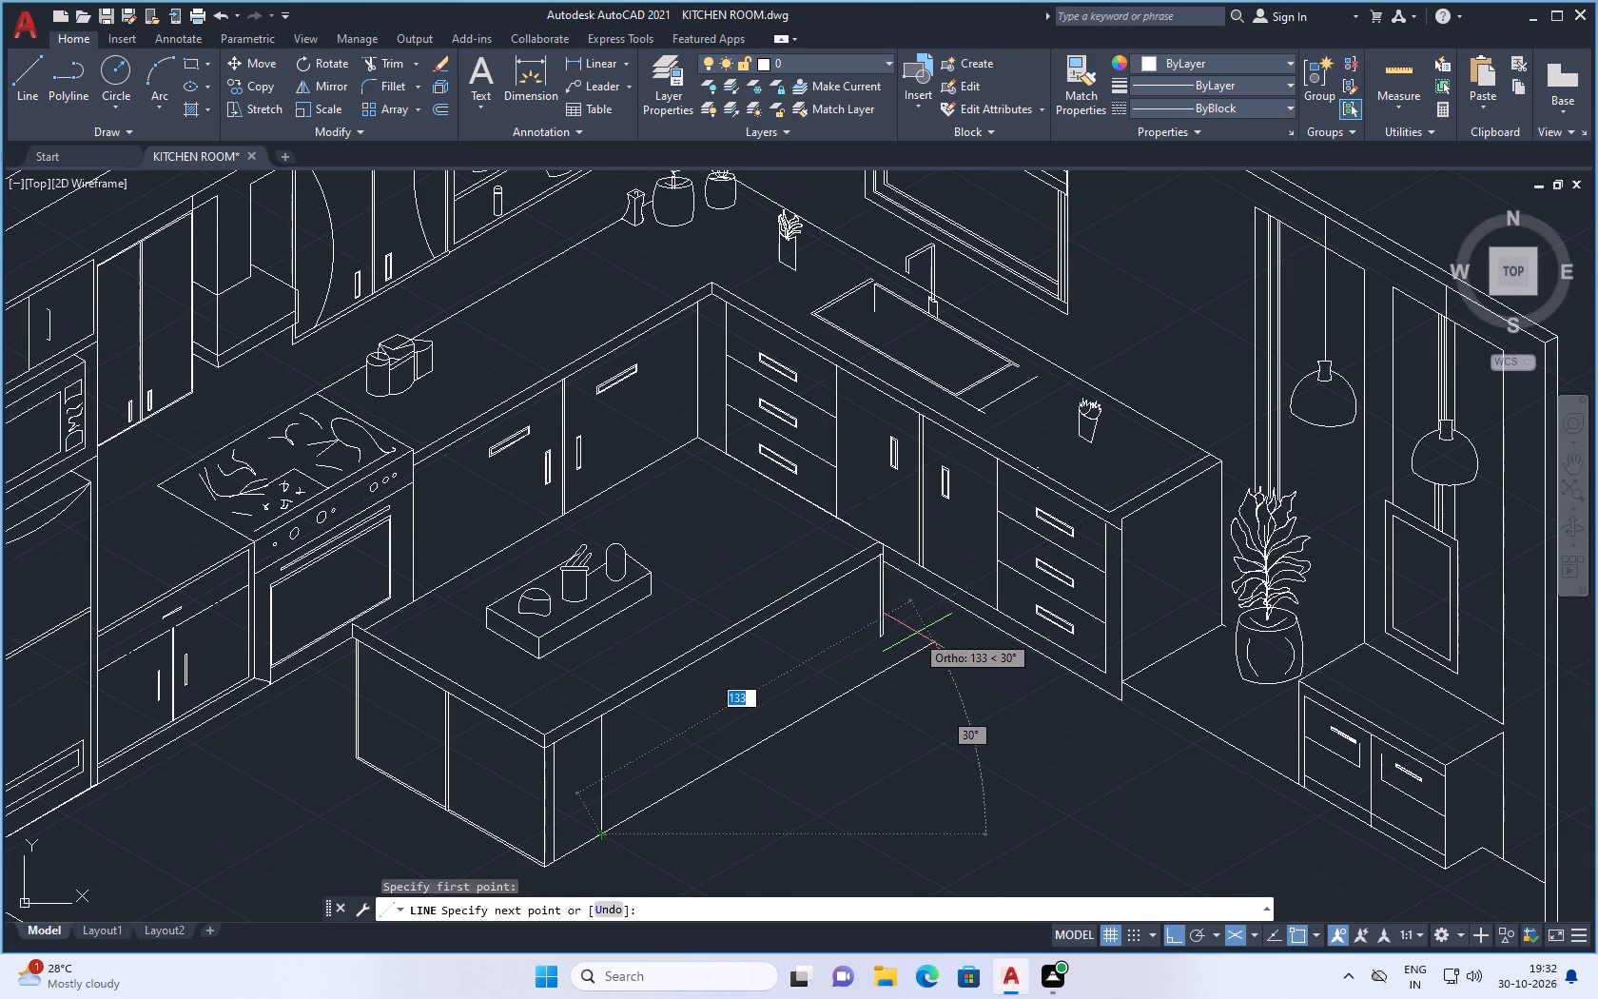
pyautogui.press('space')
# Draw the island's long base line at 30° from the near leg's lower corner to beyond the far leg.
pyautogui.scroll(-1, 735, 712)
pyautogui.scroll(2, 685, 771)
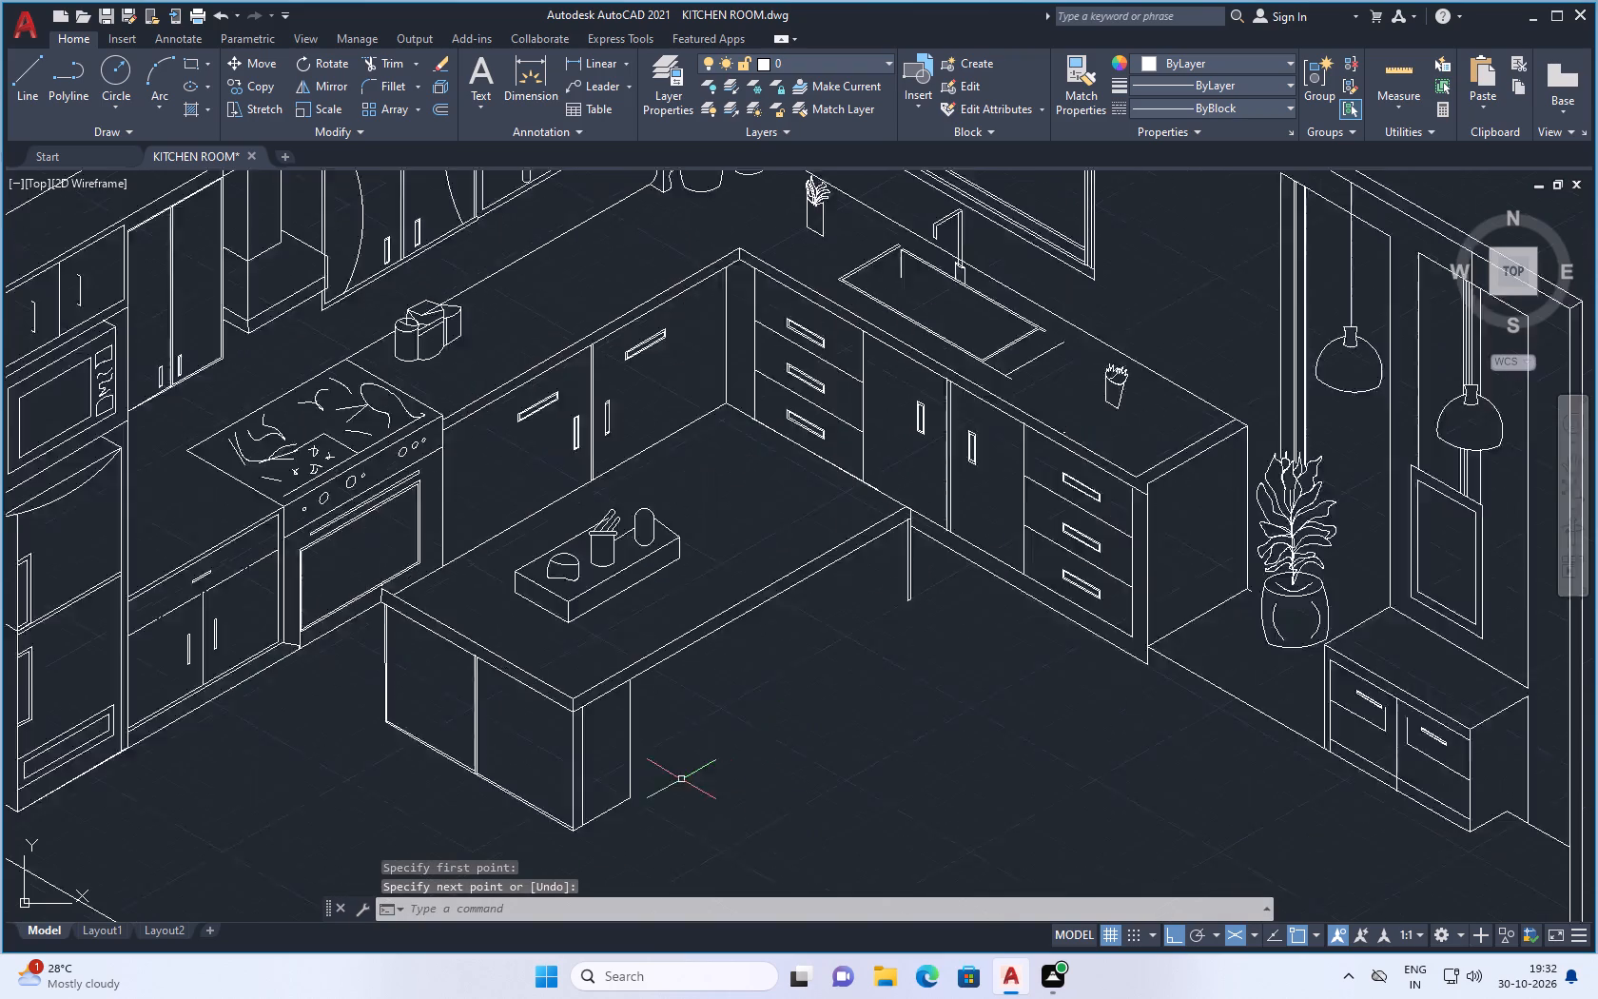
pyautogui.scroll(1, 679, 784)
pyautogui.press('space')
pyautogui.click(544, 819)
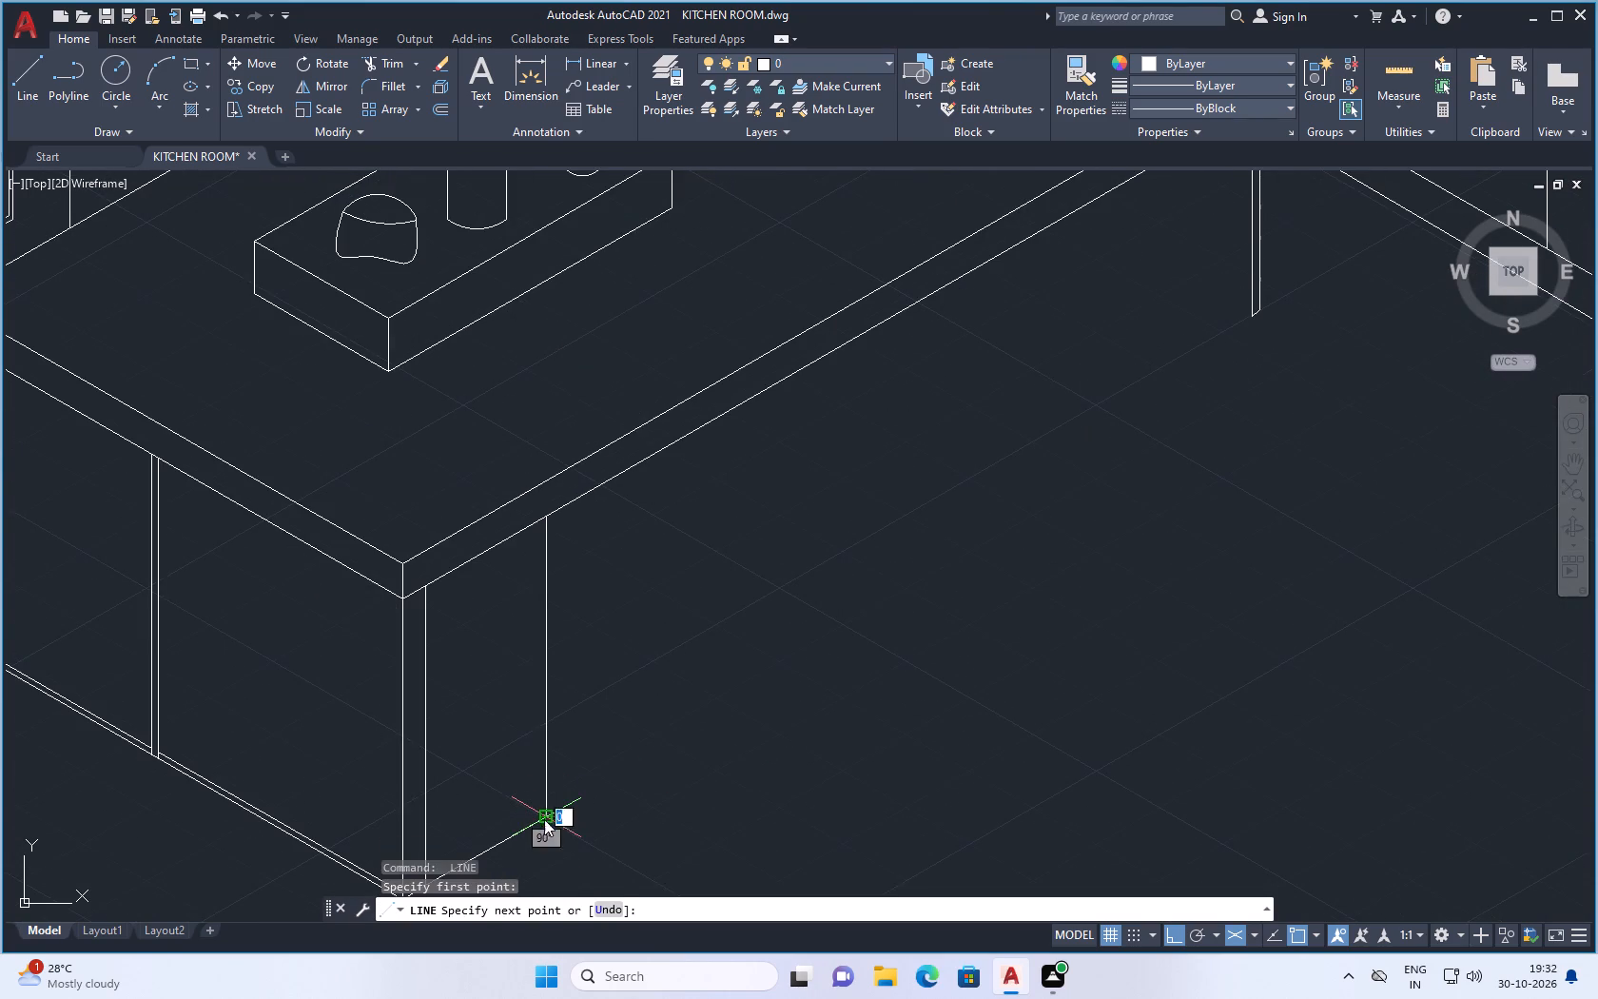
pyautogui.scroll(-3, 729, 675)
pyautogui.scroll(3, 874, 600)
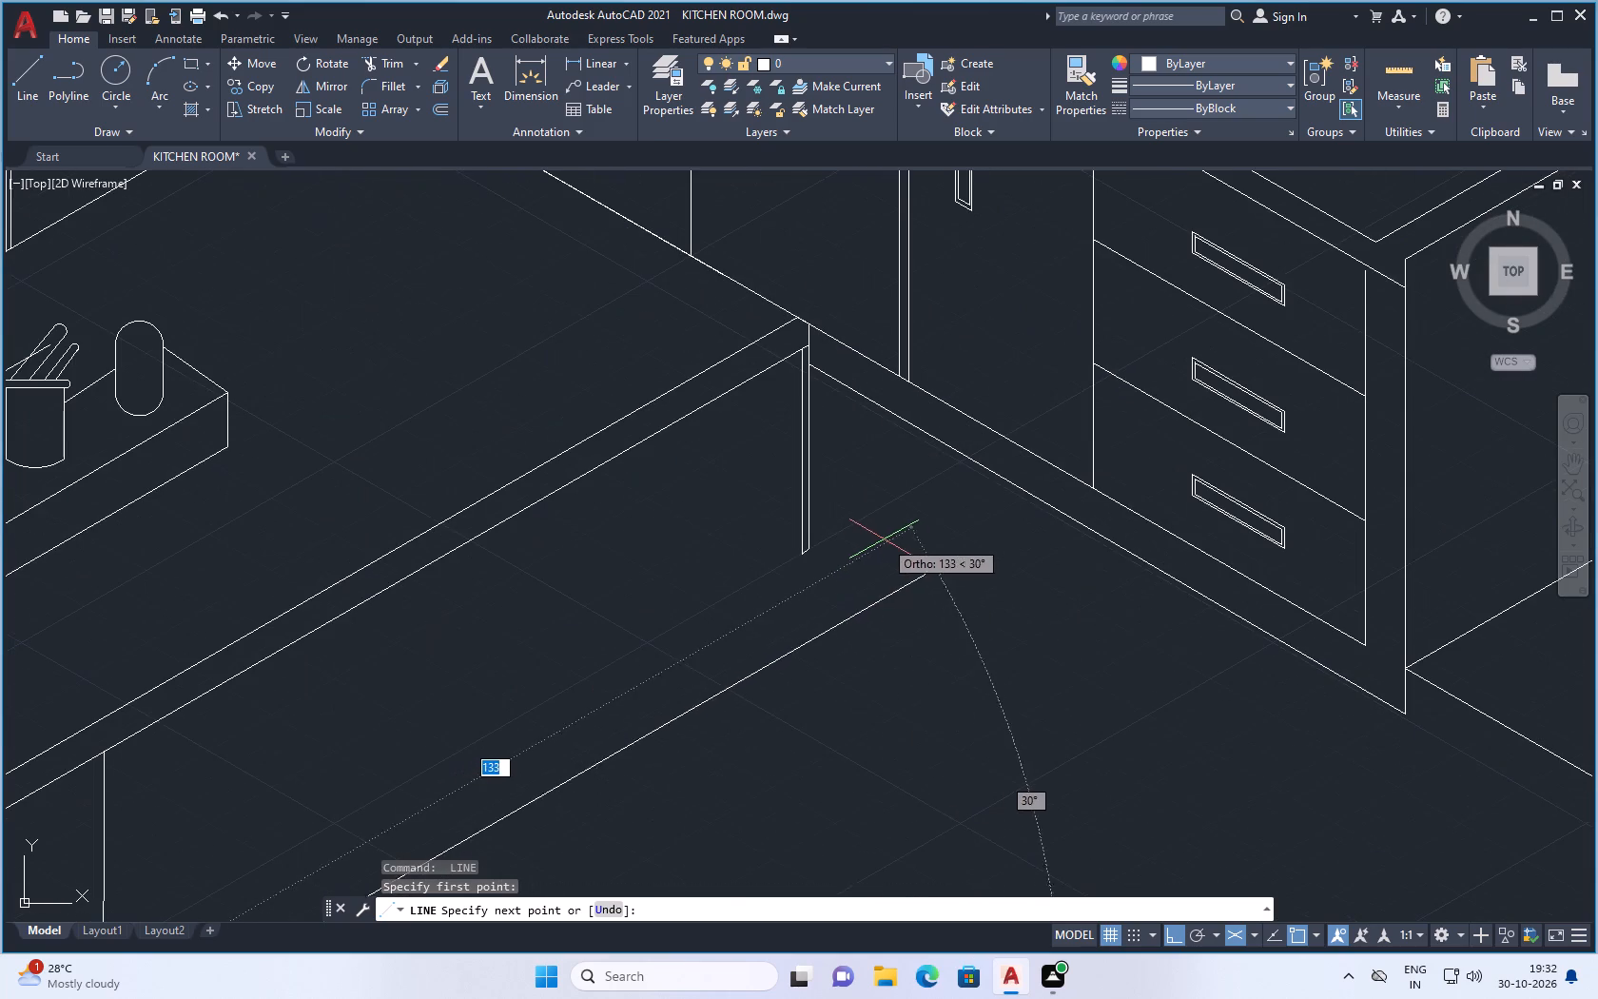
pyautogui.click(910, 525)
pyautogui.press('space')
# Erase the two vertical lines of the island's far leg.
pyautogui.moveTo(852, 467); pyautogui.dragTo(824, 479)
pyautogui.click(753, 522)
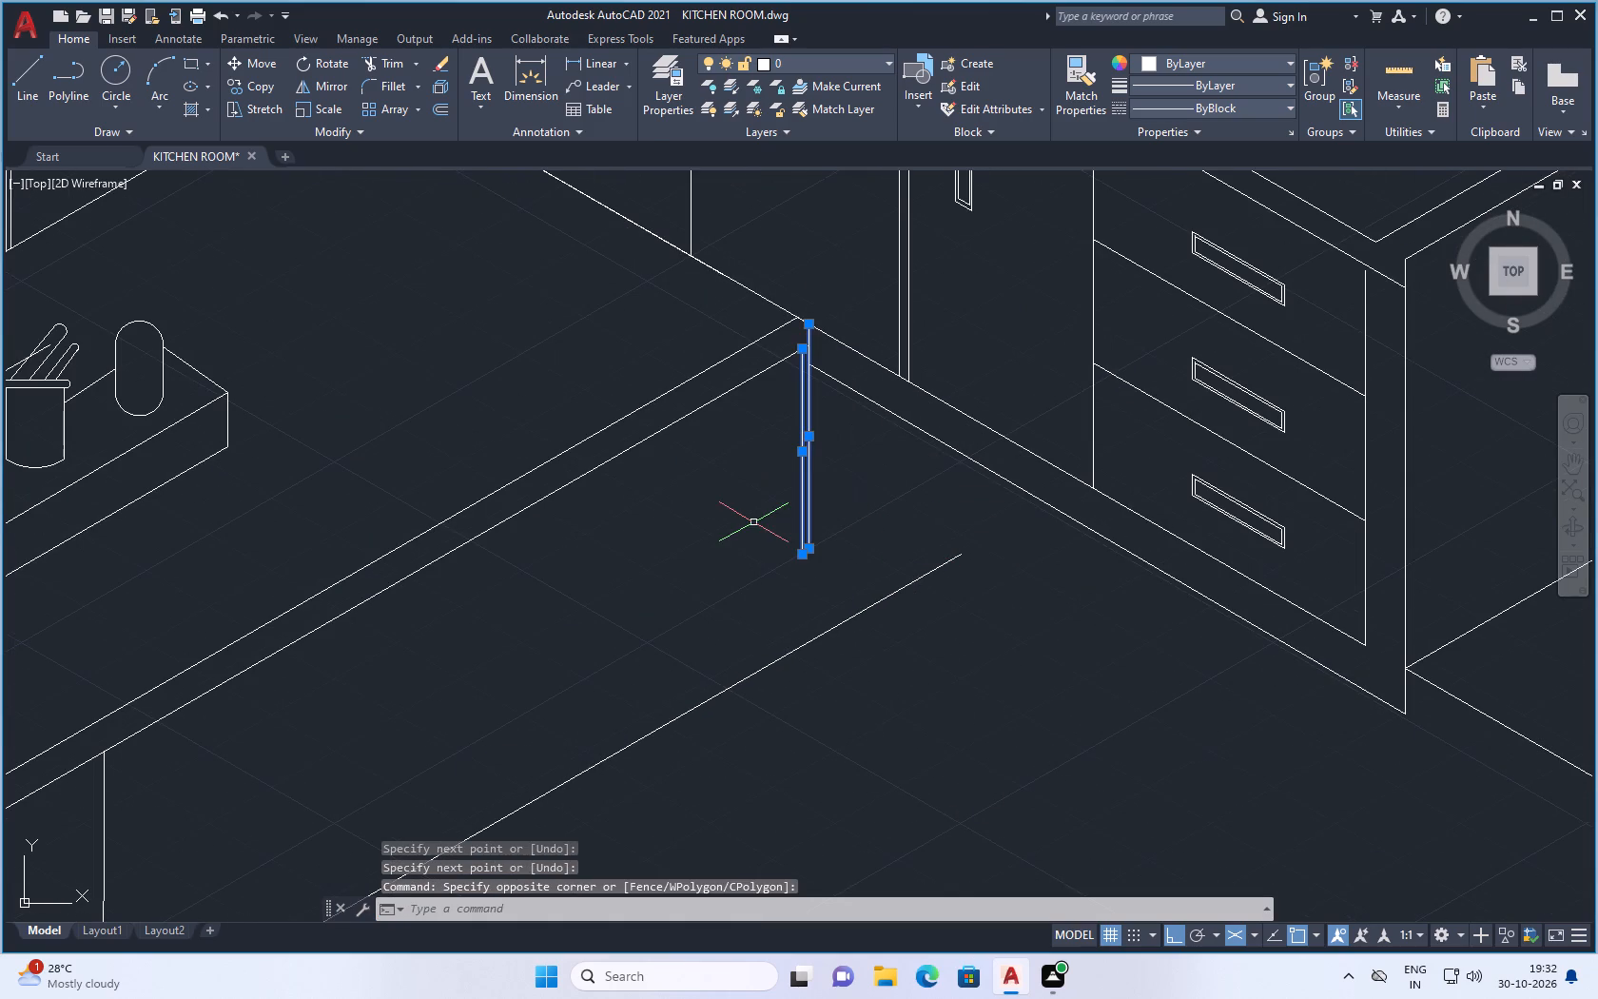
pyautogui.press('Delete')
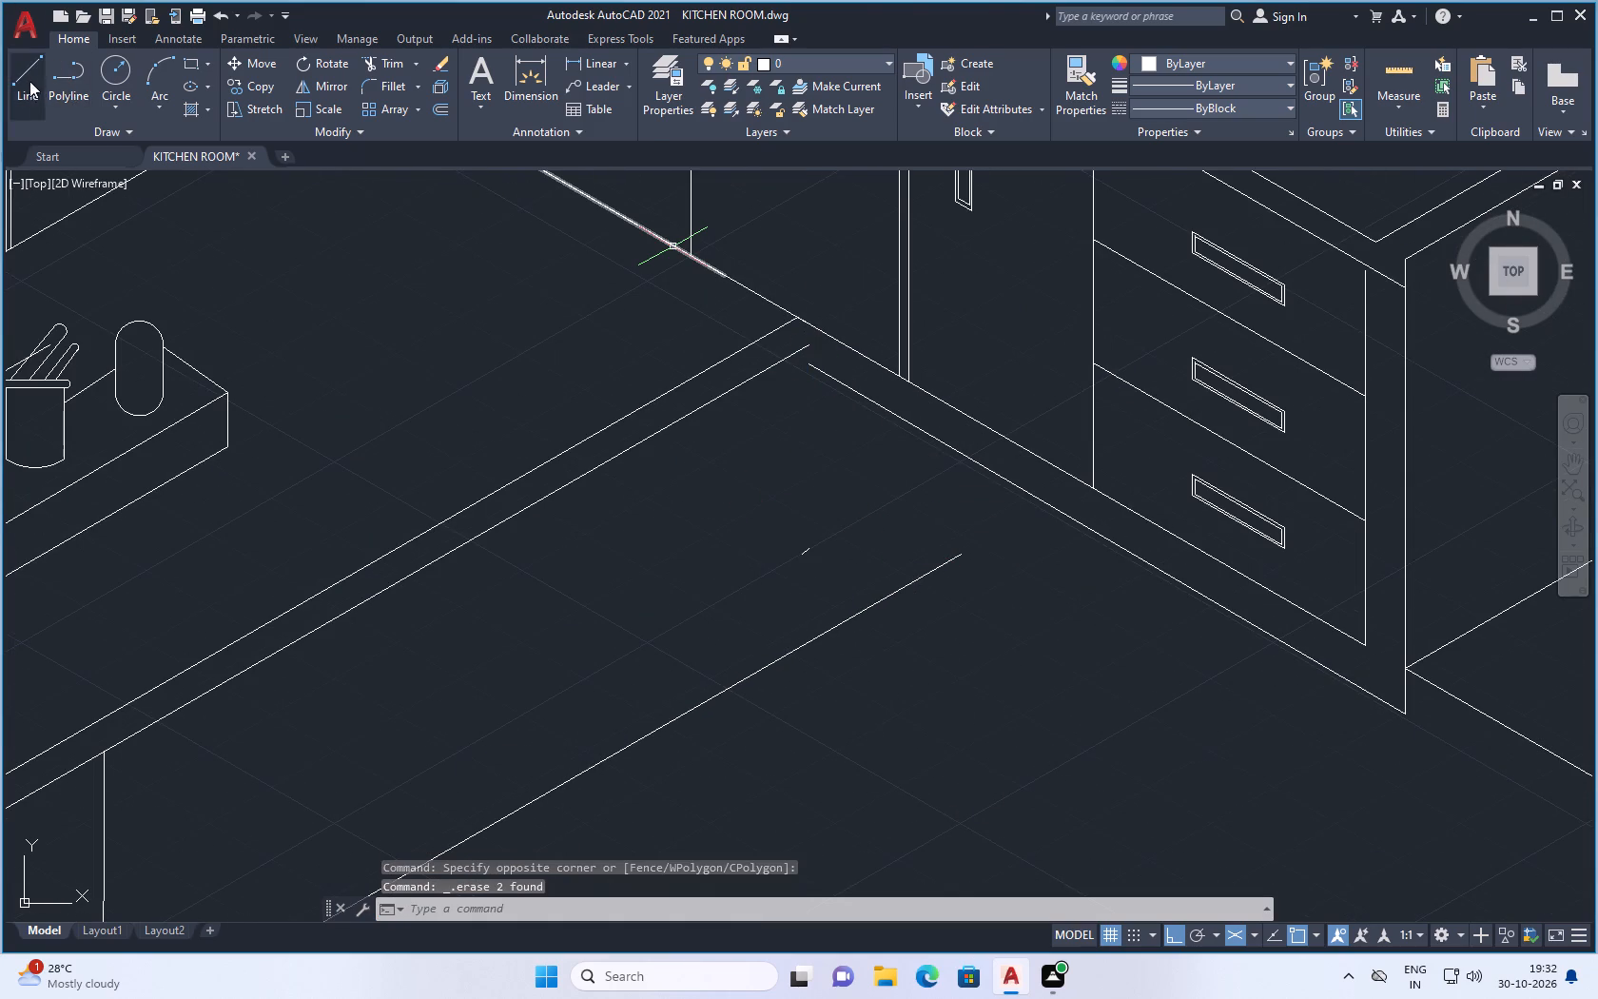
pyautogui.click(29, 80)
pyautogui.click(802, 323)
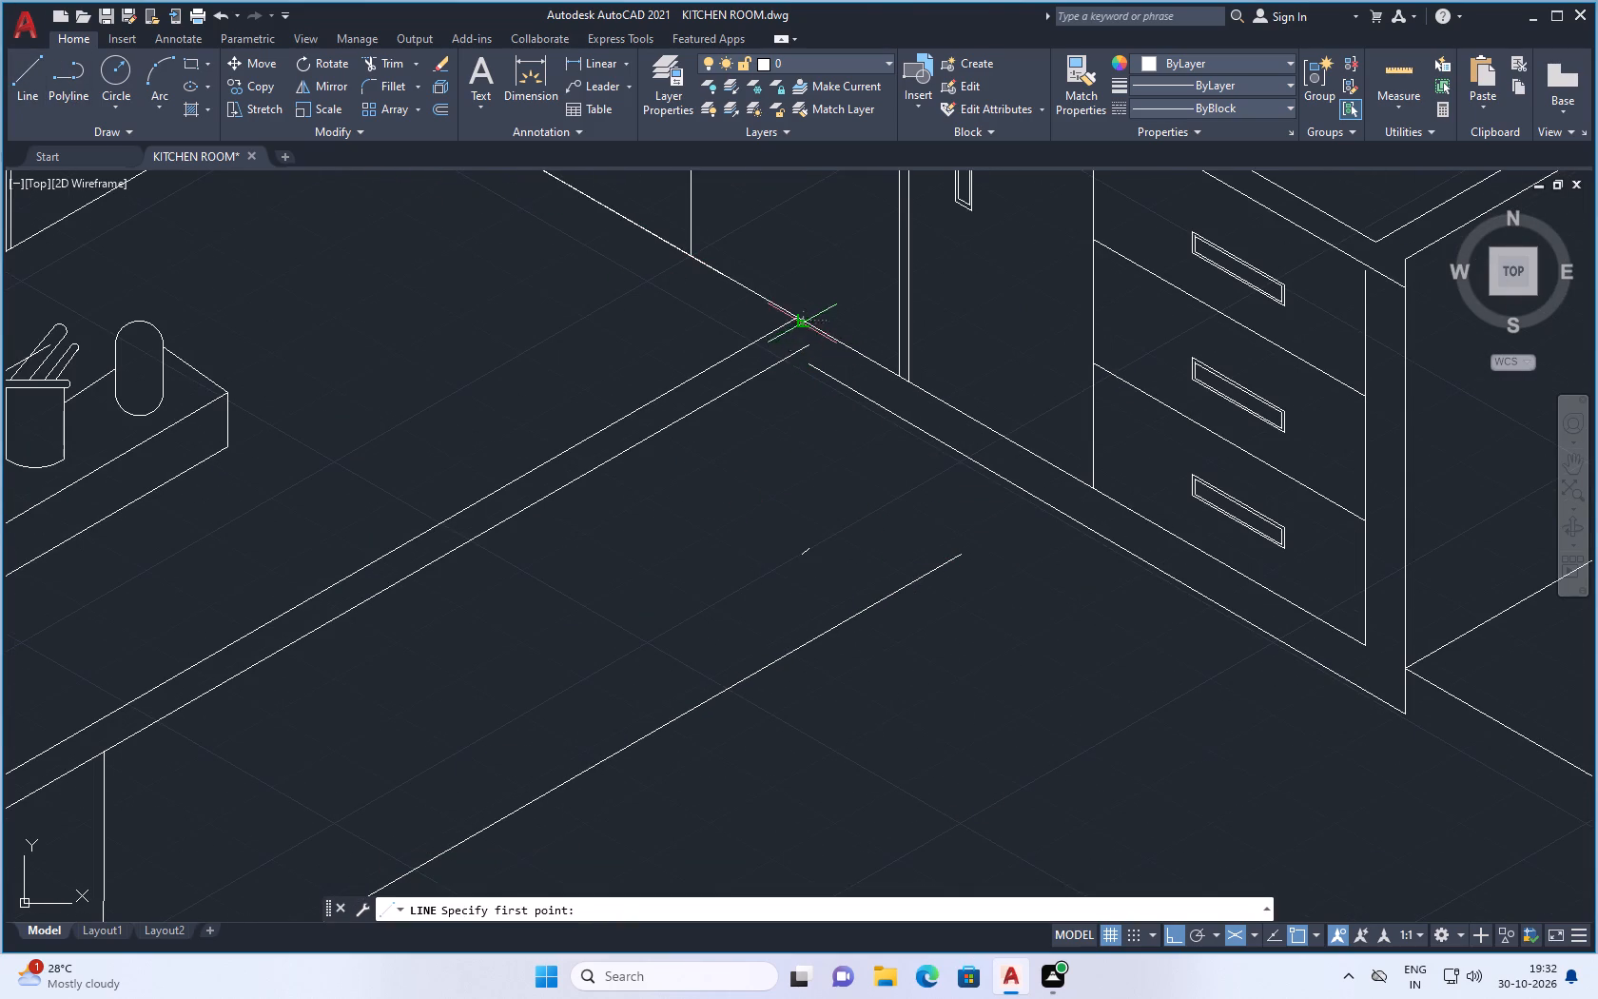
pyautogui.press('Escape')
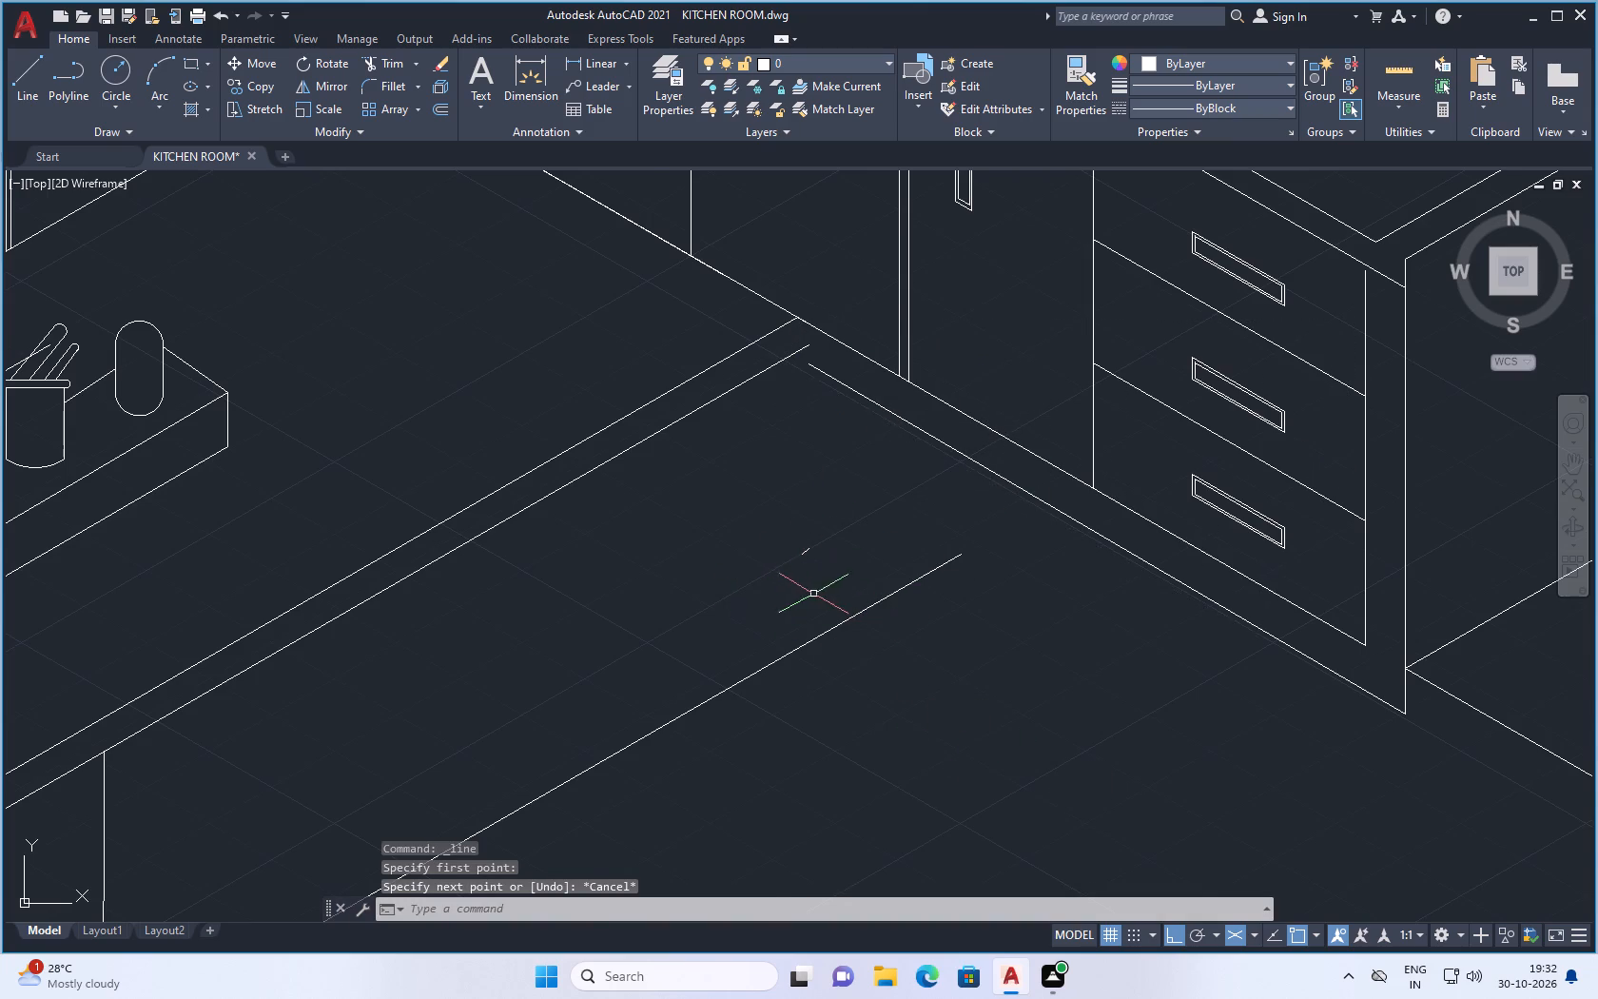
# Erase the short leftover line that joined the lower ends of the island's far leg.
pyautogui.scroll(-1, 807, 591)
pyautogui.moveTo(814, 535); pyautogui.dragTo(808, 558)
pyautogui.click(789, 576)
pyautogui.press('Delete')
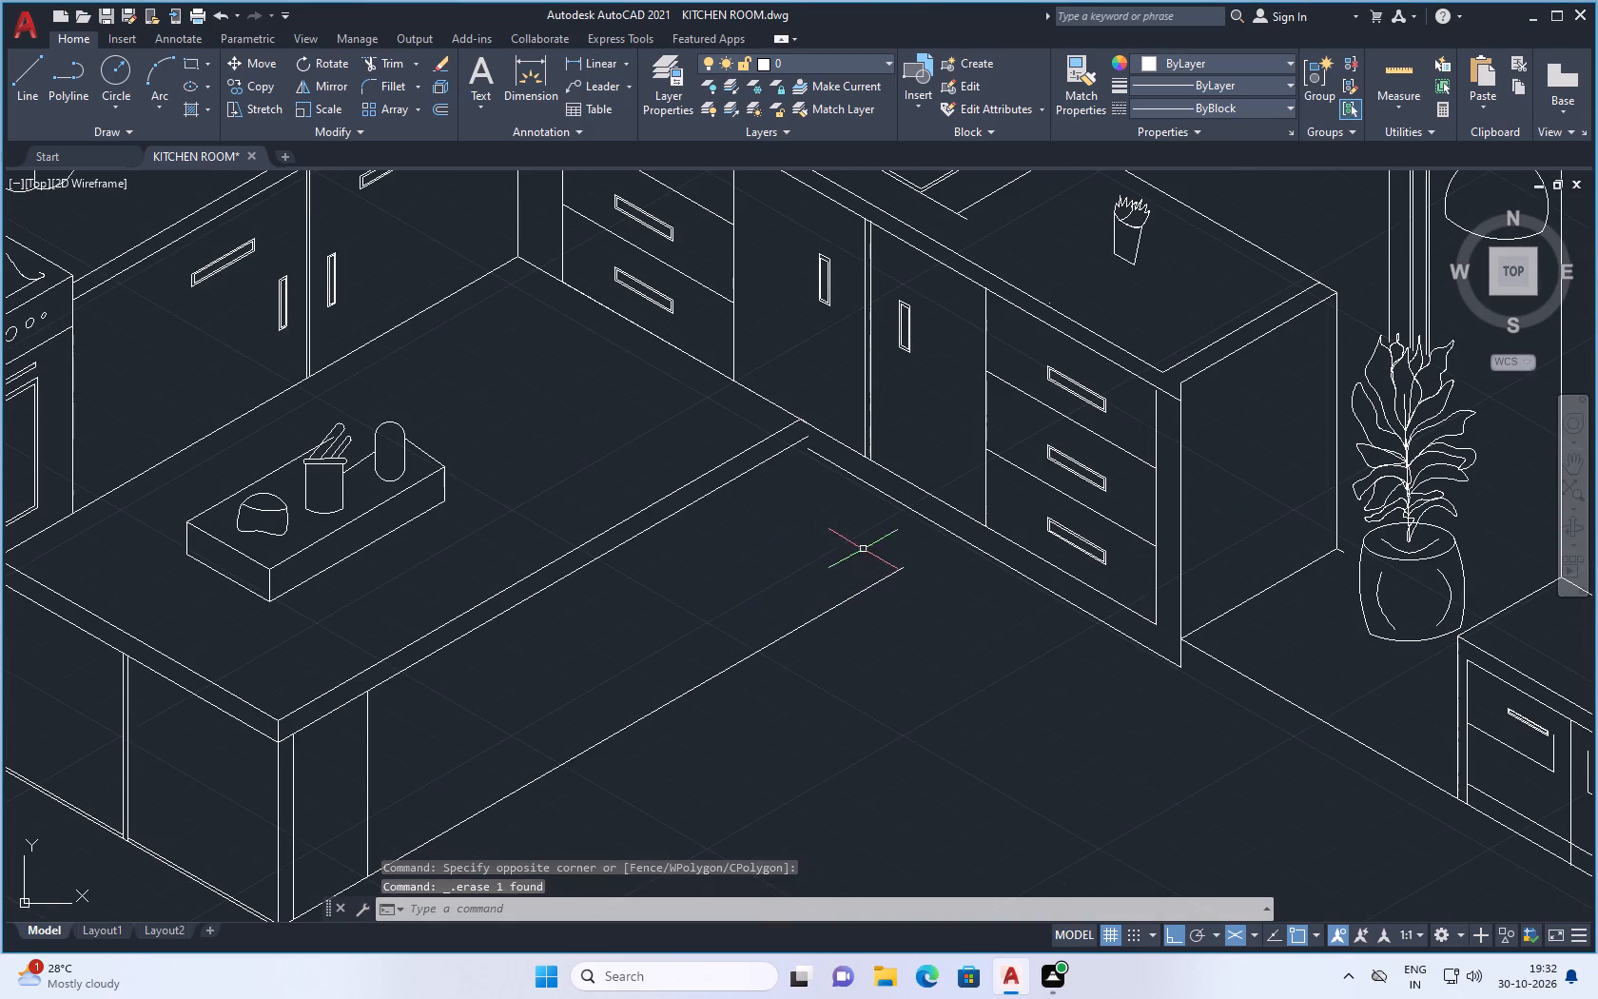
# Draw a vertical line in the left isoplane from the island countertop's far corner down past the base line.
pyautogui.click(15, 78)
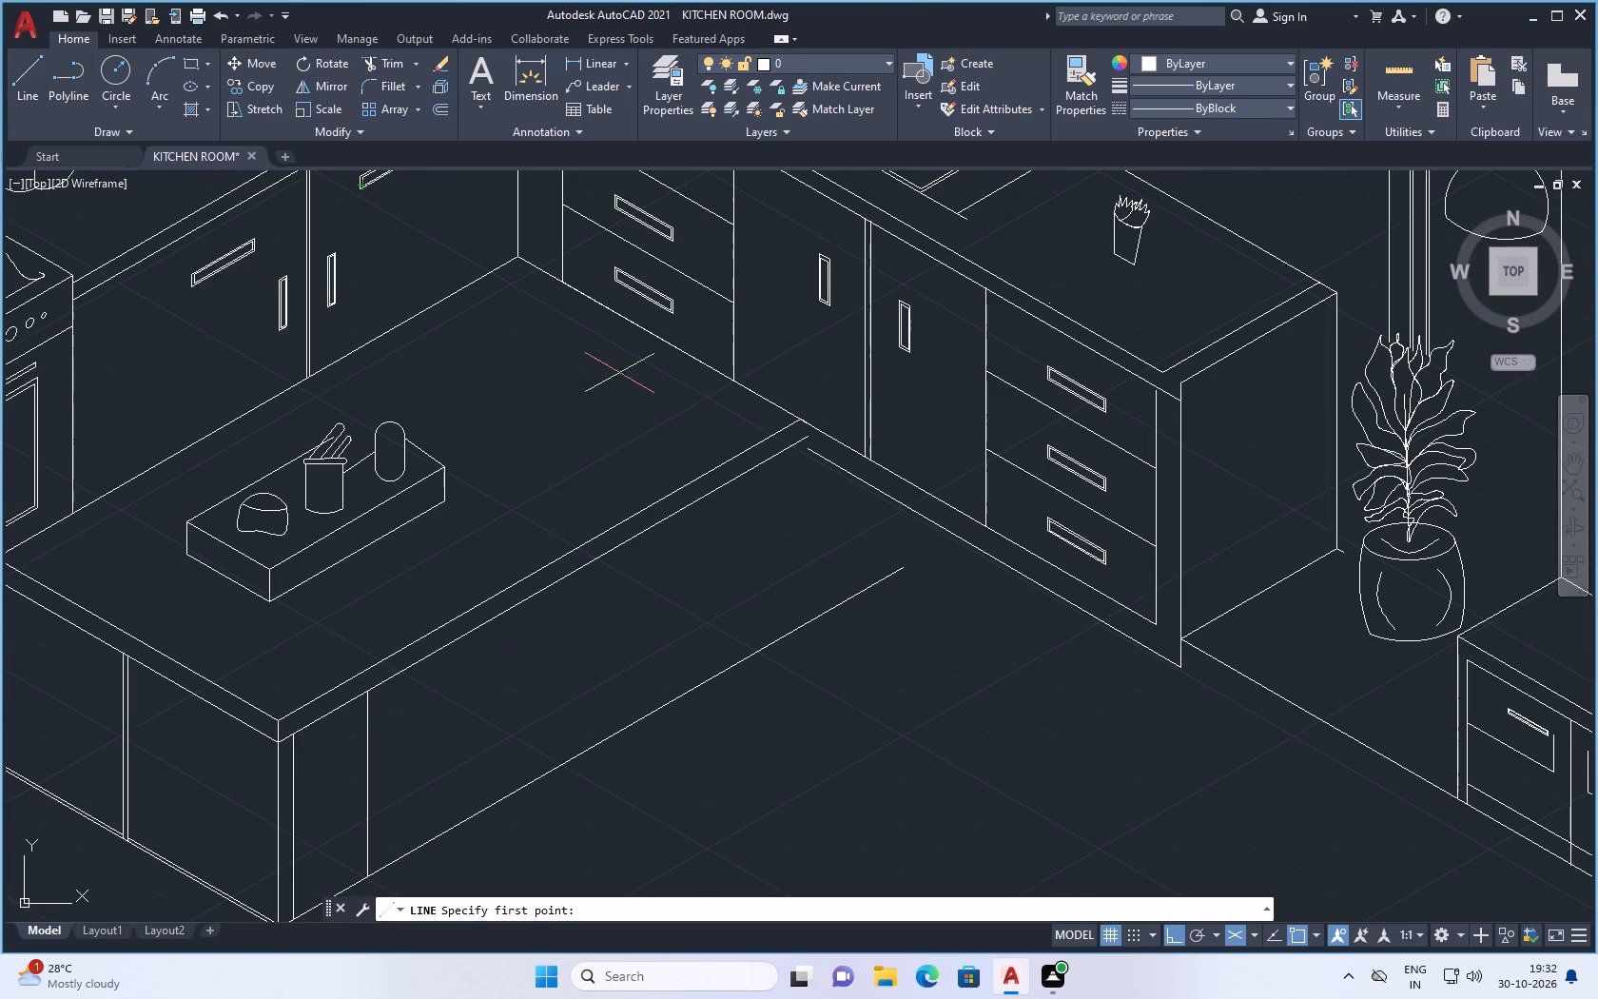
pyautogui.scroll(1, 674, 430)
pyautogui.scroll(-2, 680, 427)
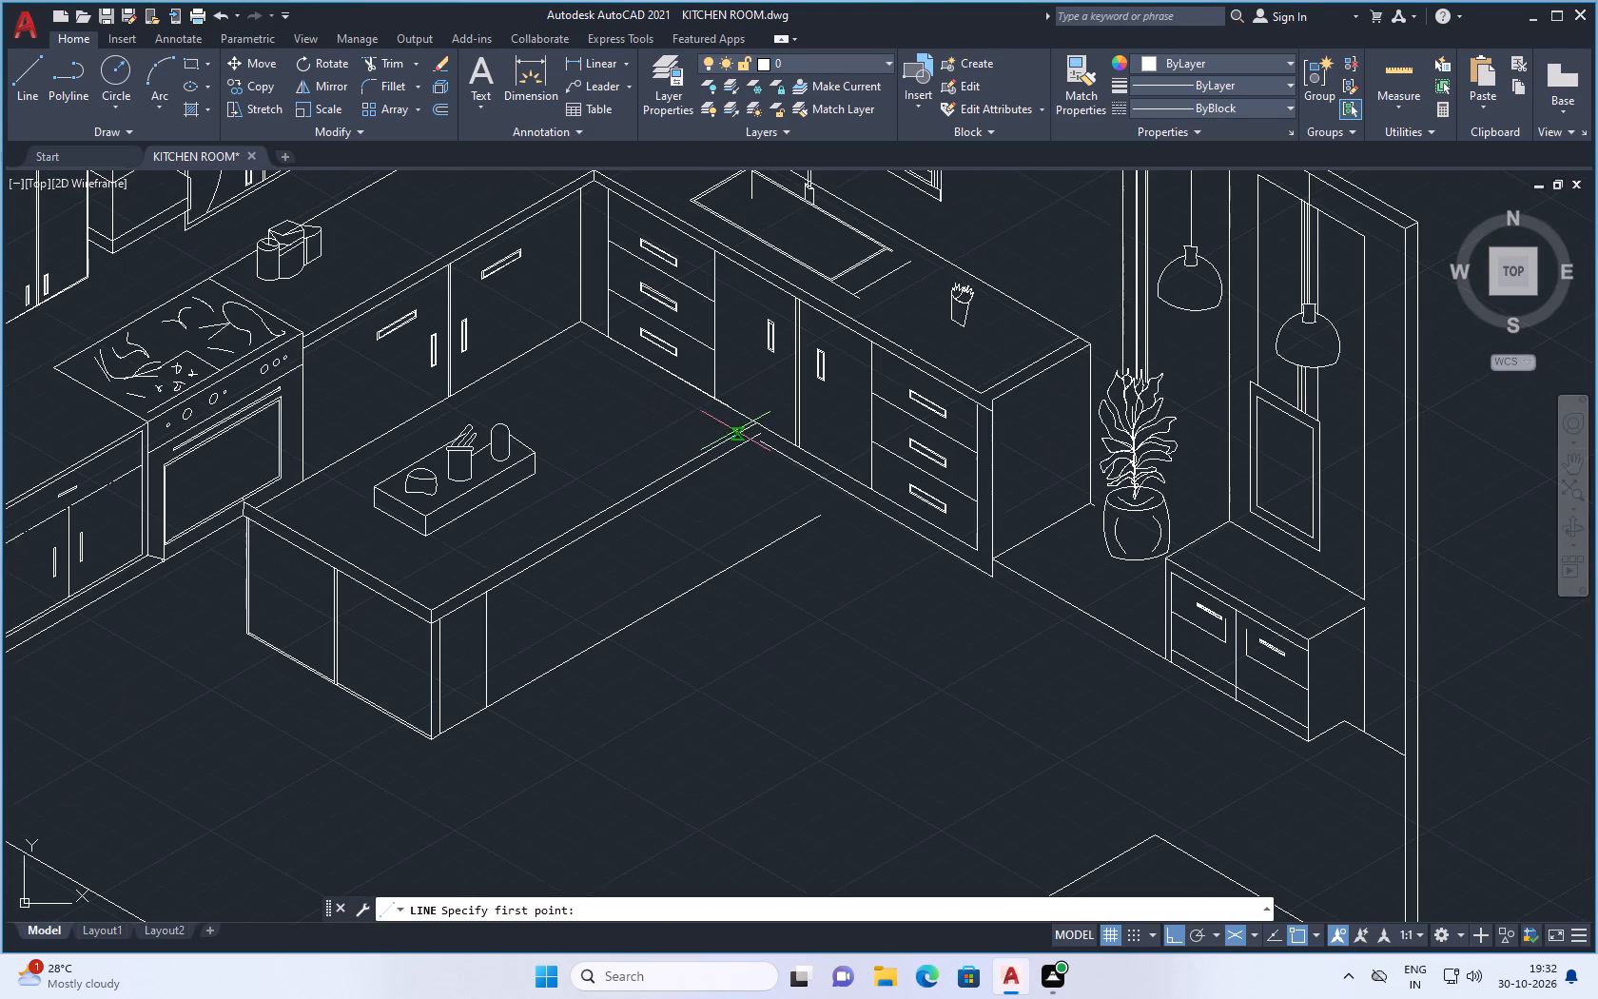
pyautogui.scroll(1, 750, 445)
pyautogui.click(754, 413)
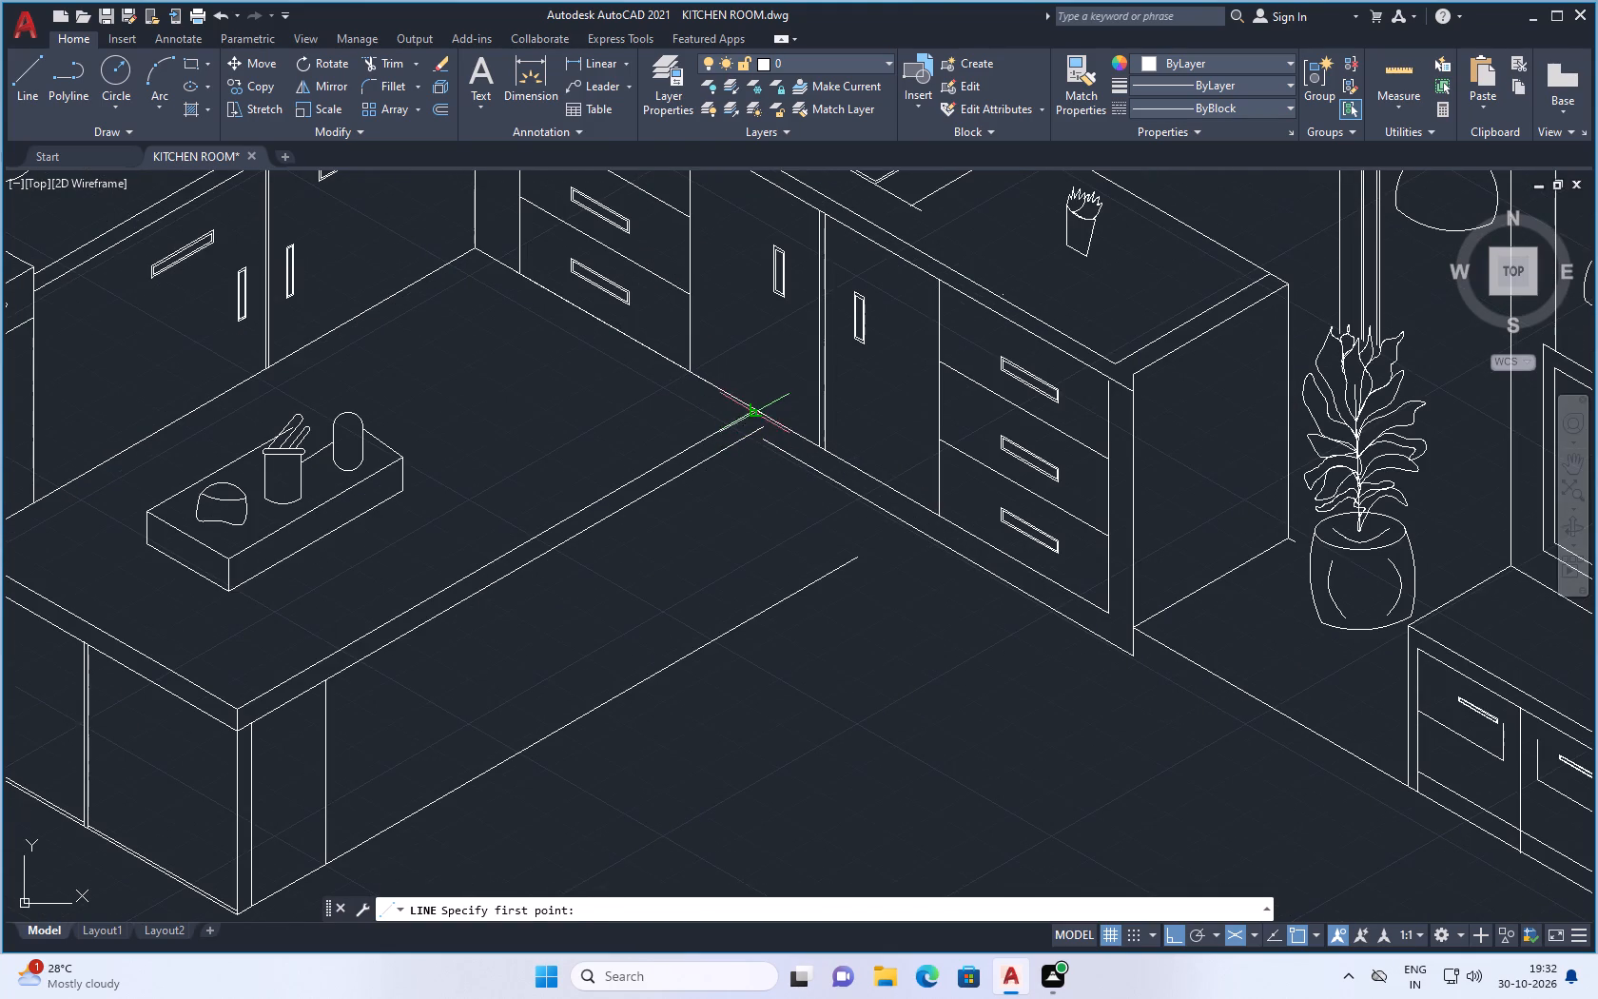
pyautogui.click(1254, 930)
pyautogui.click(1274, 841)
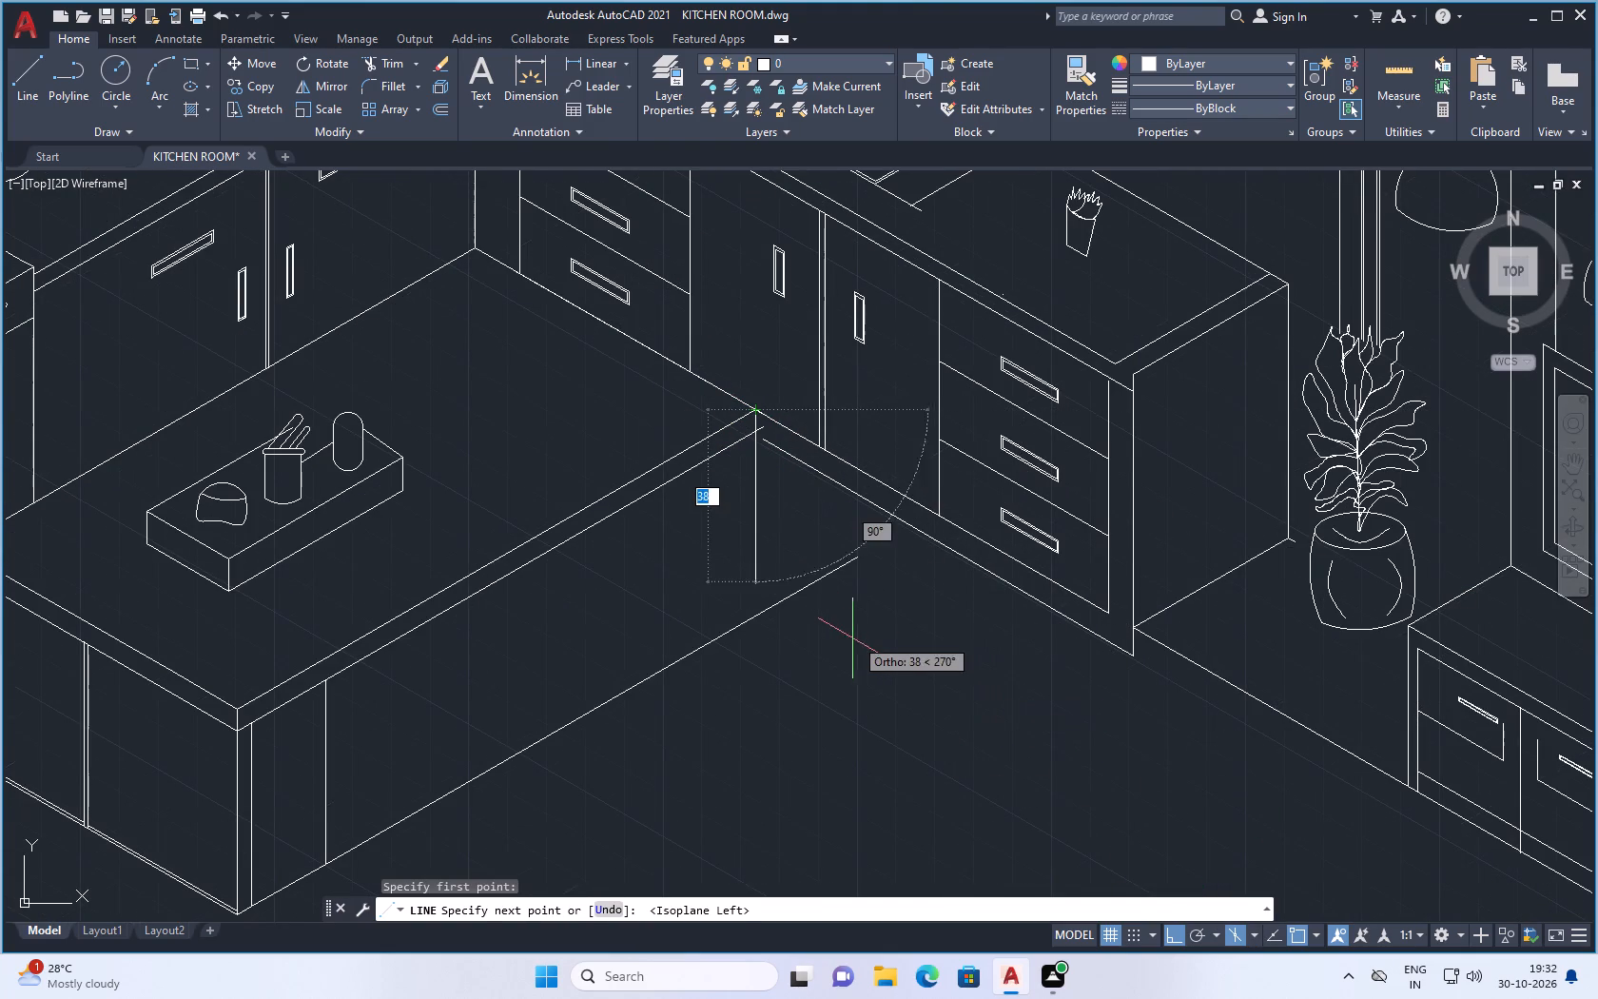
pyautogui.click(825, 681)
pyautogui.press('space')
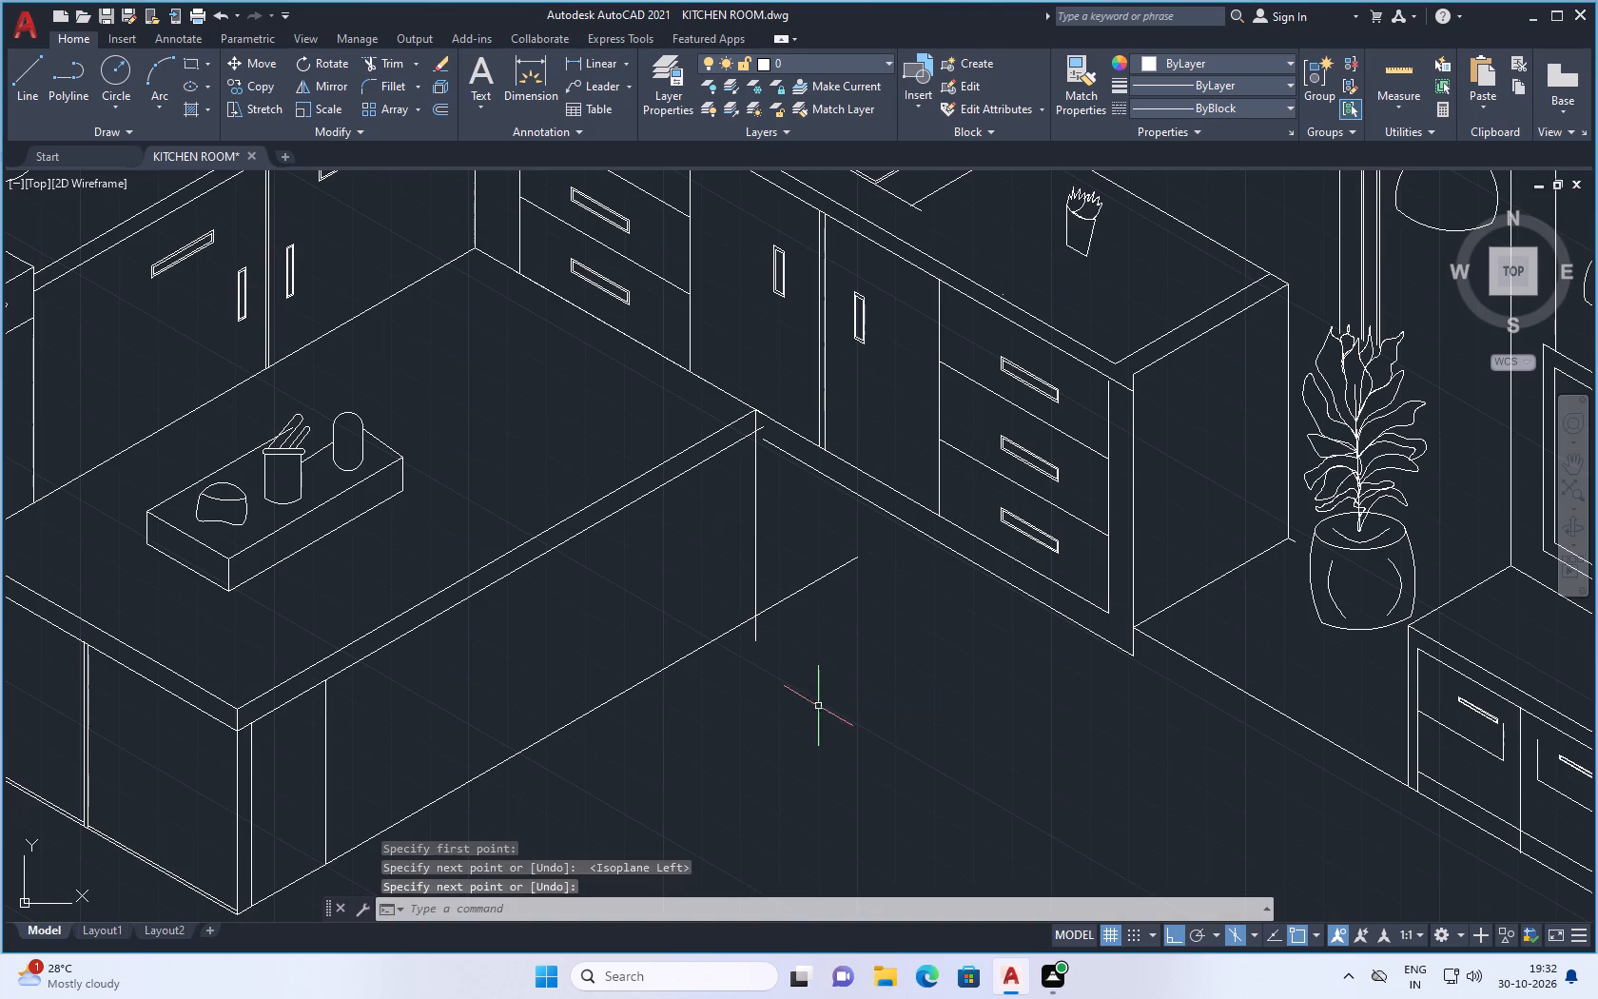
# Draw the far leg's inner vertical line from the countertop's lower edge down past the island's base line.
pyautogui.press('space')
pyautogui.scroll(2, 746, 497)
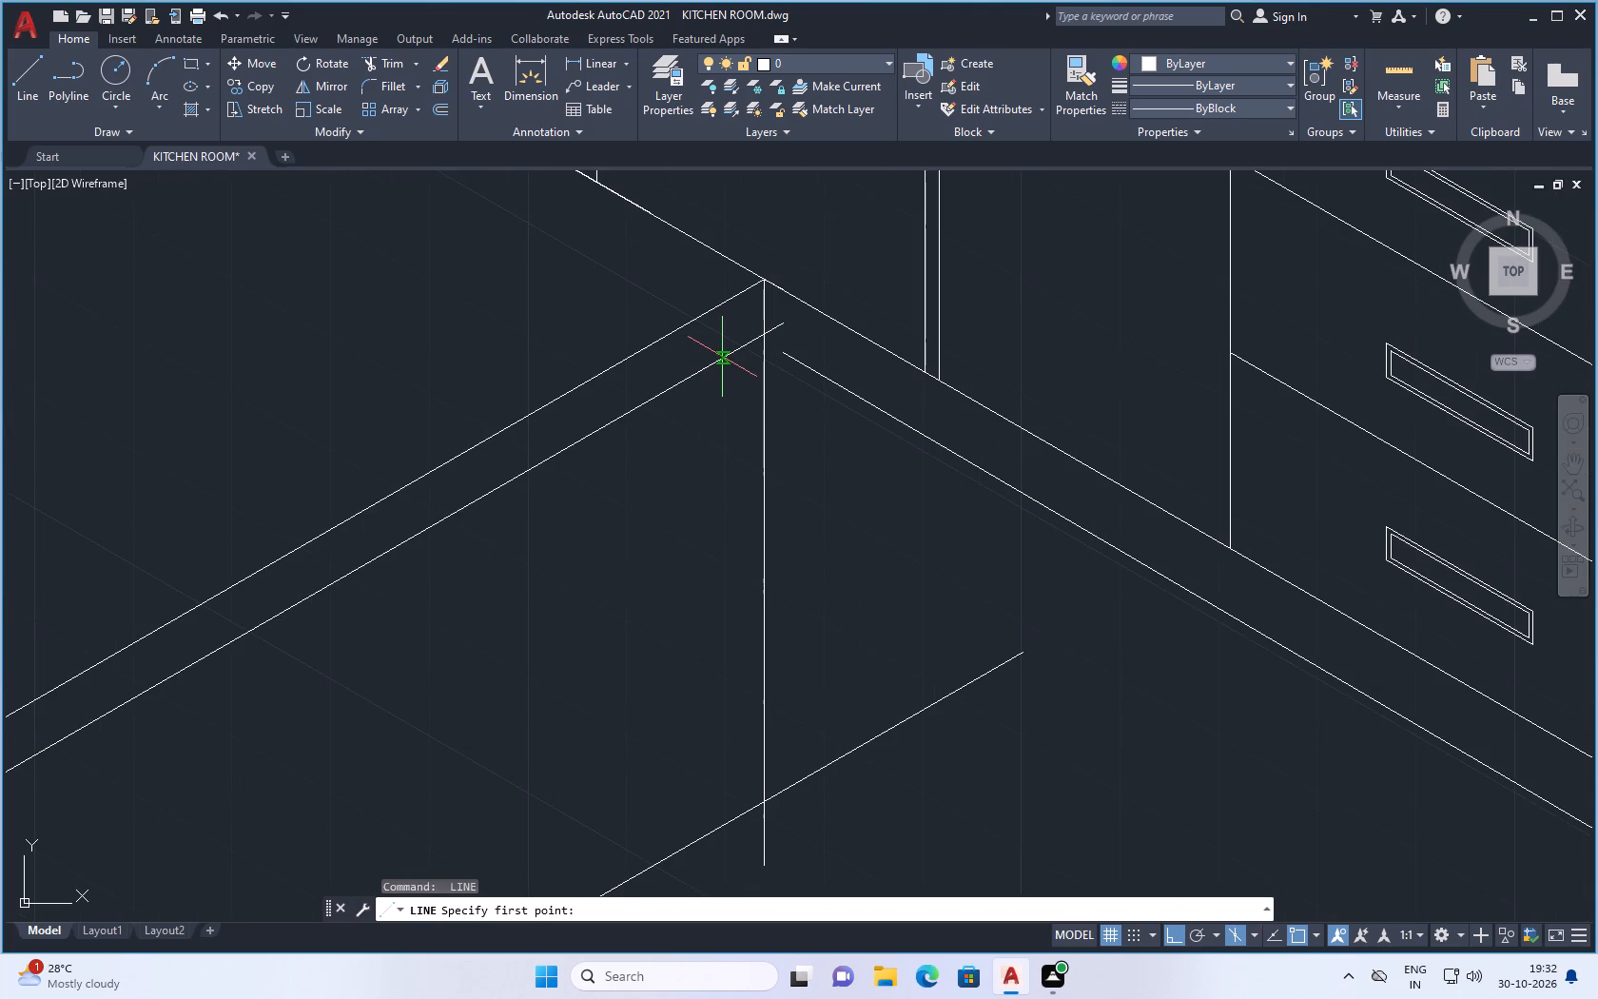
pyautogui.click(719, 354)
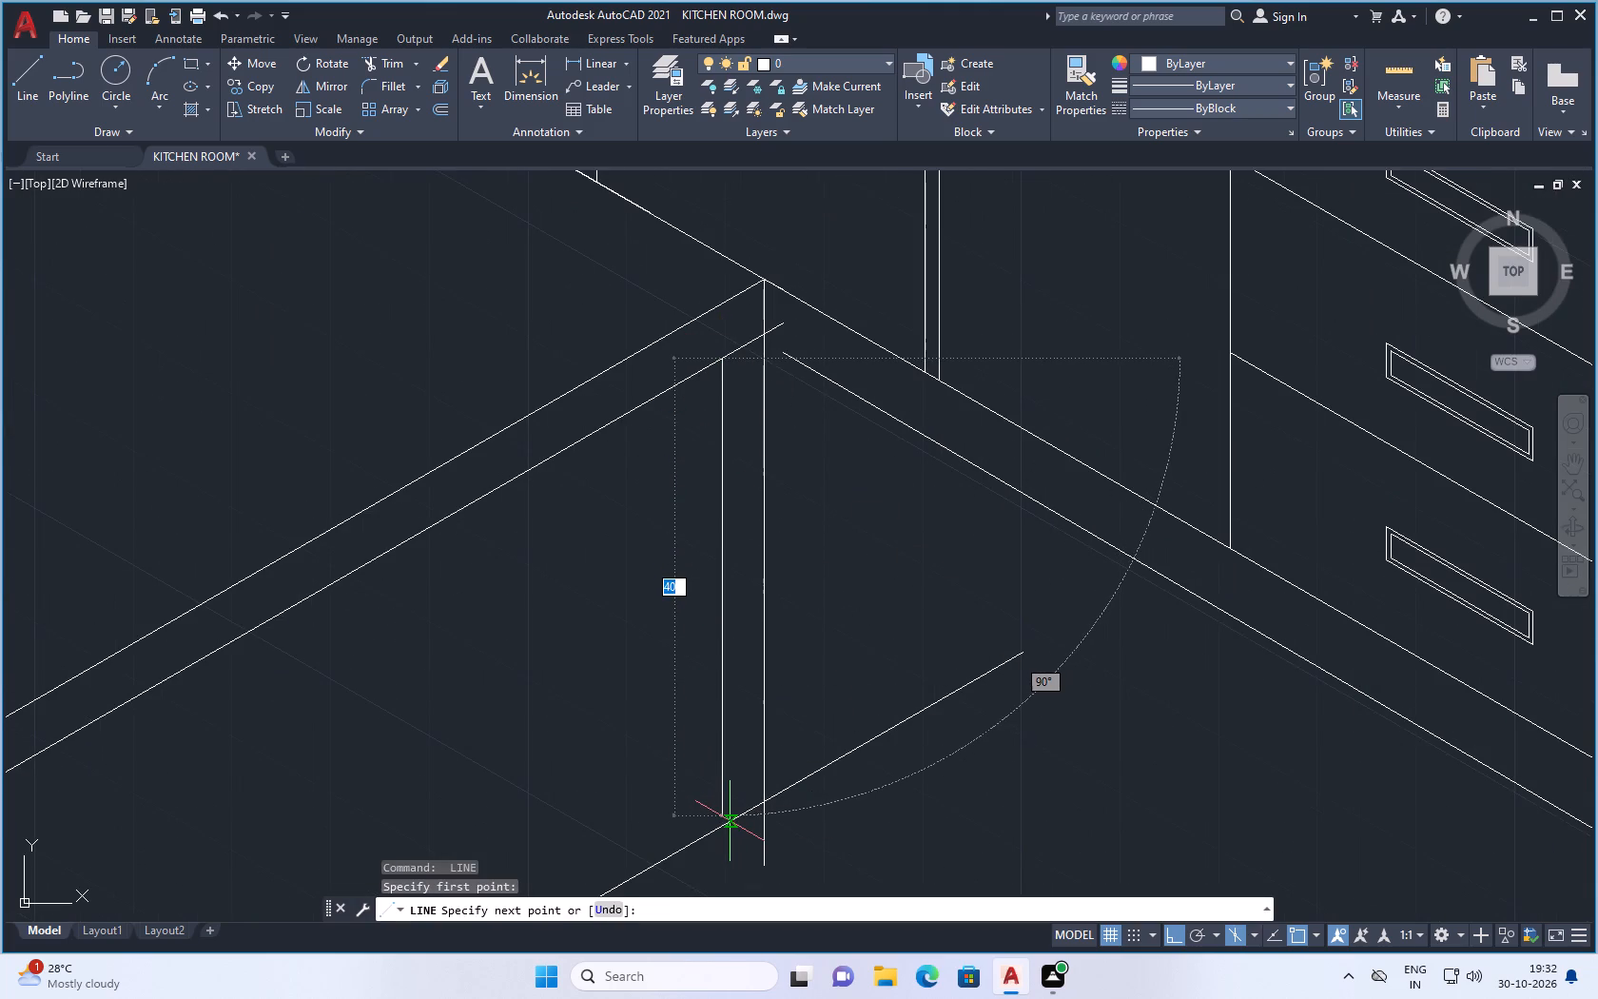
pyautogui.click(732, 850)
pyautogui.press('space')
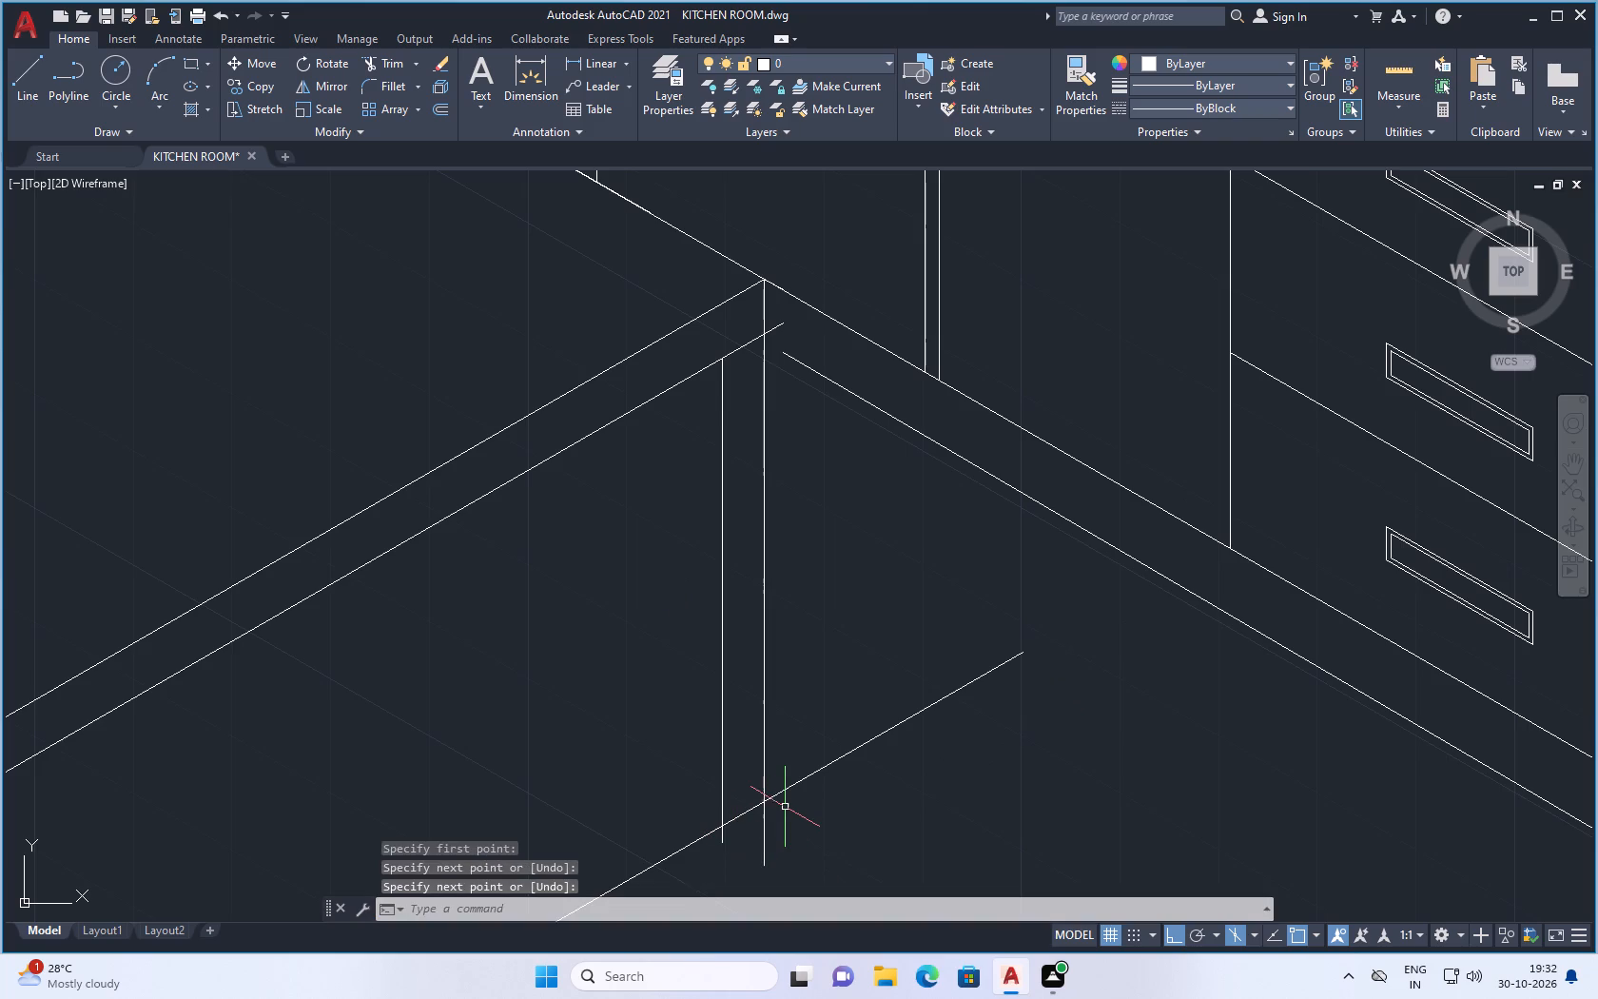
# Trim the base line beyond the far leg's outer edge and both vertical leg lines below the base line.
pyautogui.press('t')
pyautogui.press('r')
pyautogui.press('Return')
pyautogui.moveTo(842, 751); pyautogui.dragTo(838, 771)
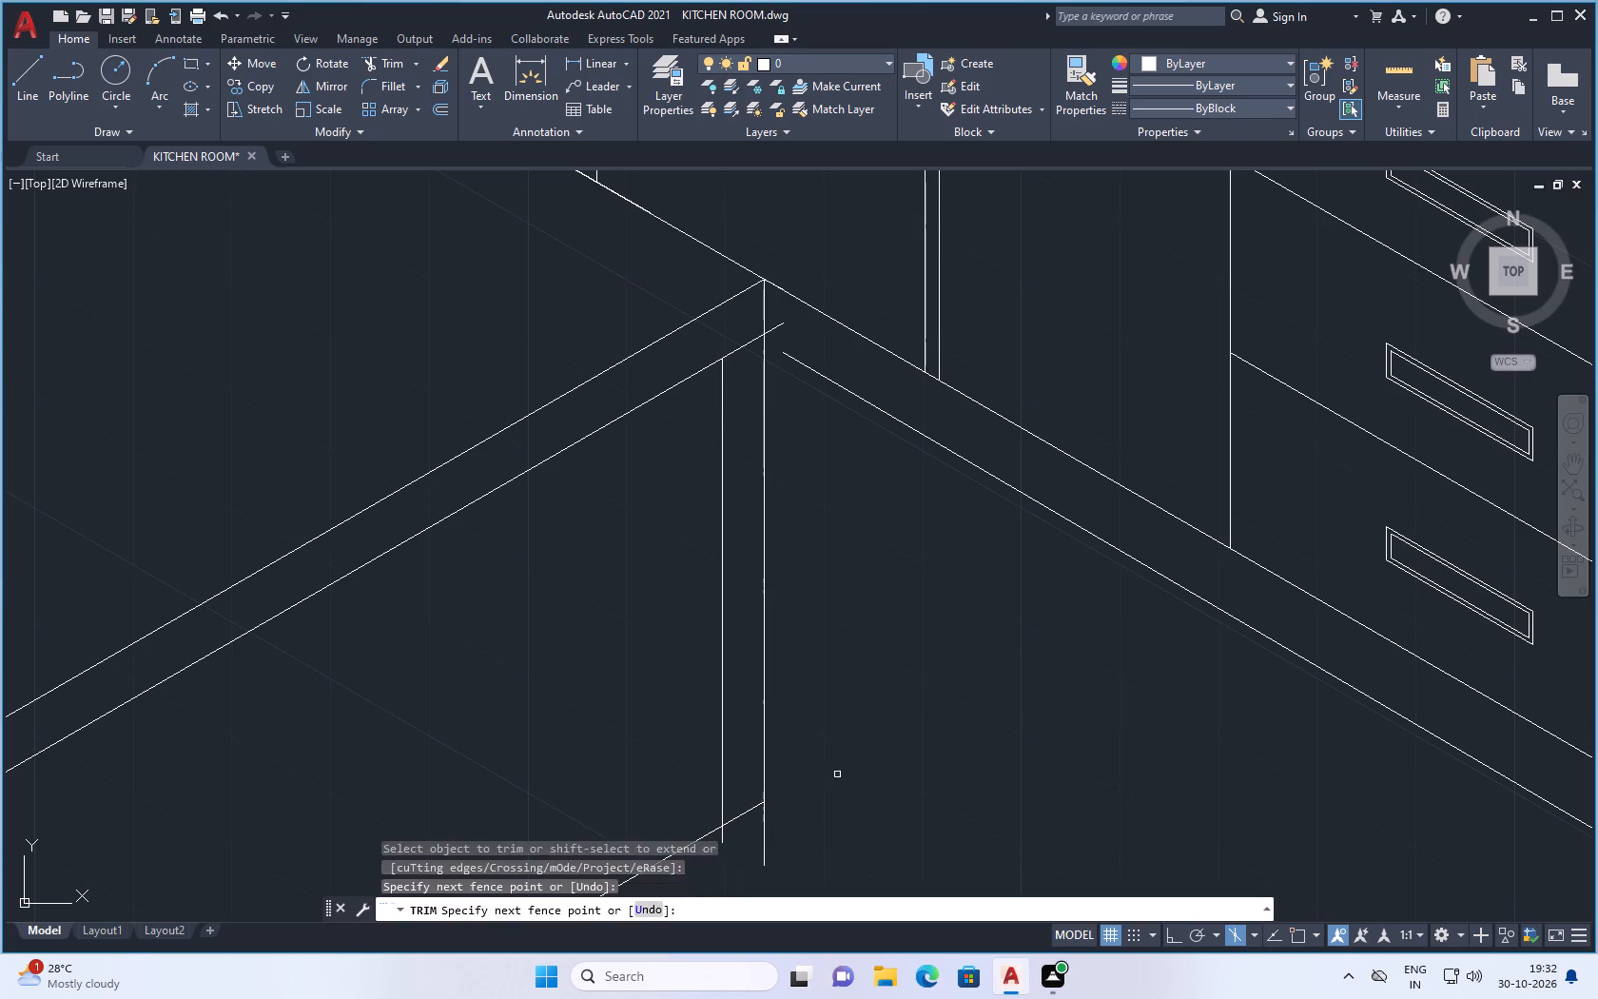
pyautogui.click(836, 782)
pyautogui.click(759, 837)
pyautogui.click(724, 838)
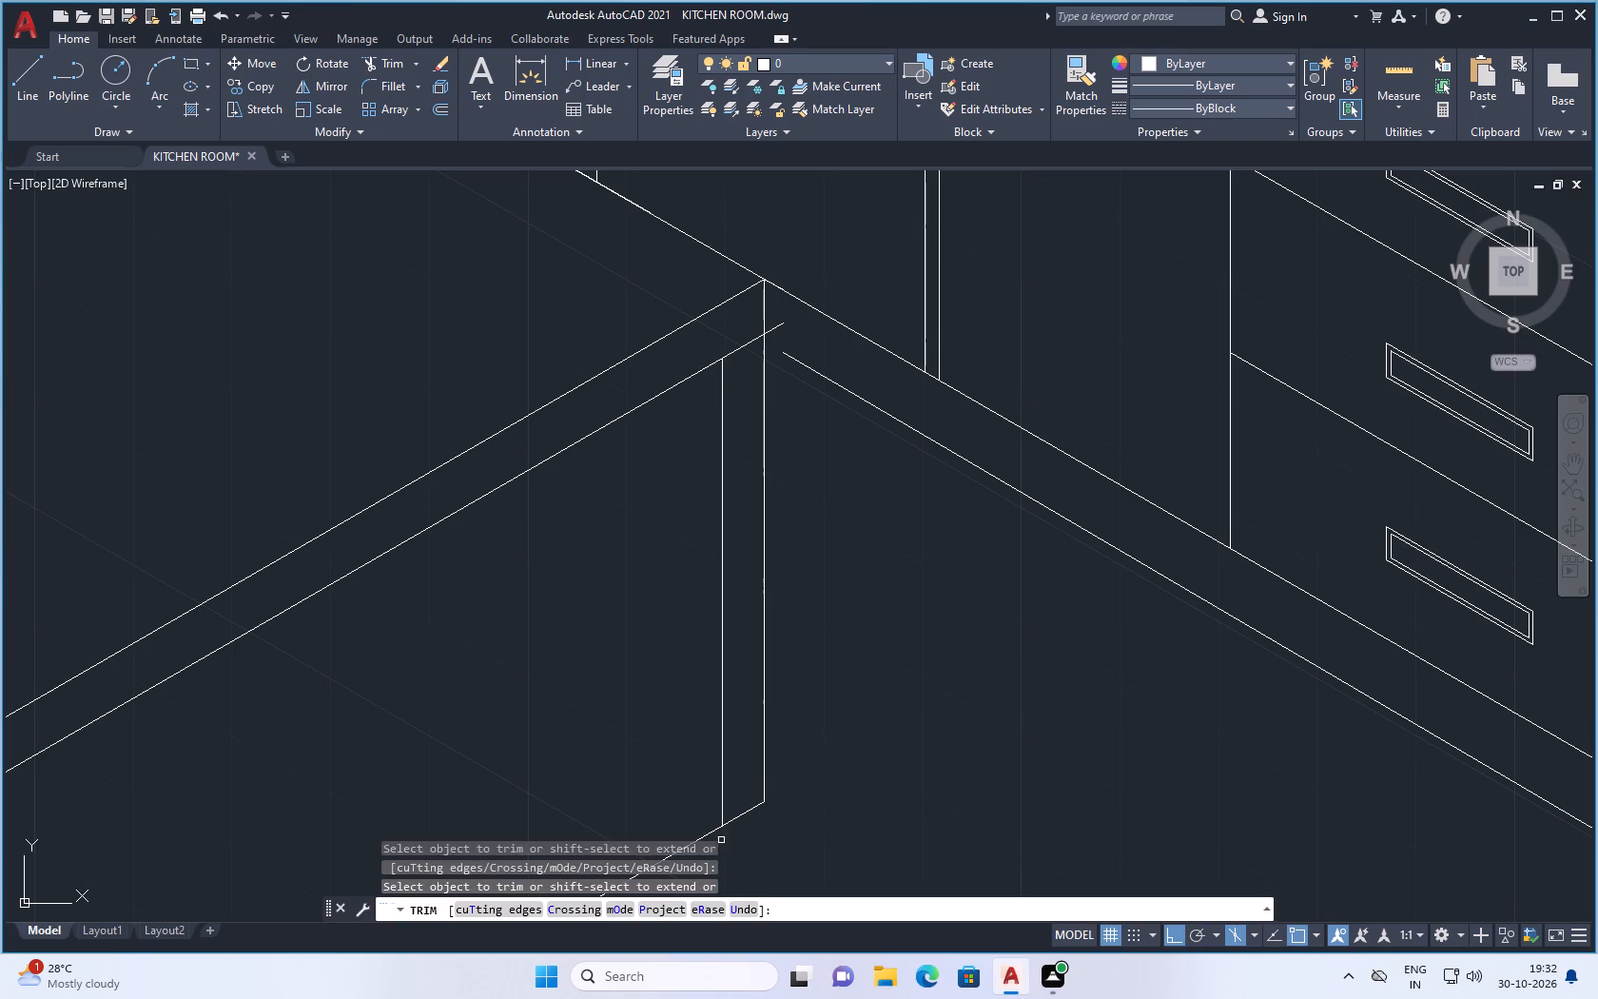
pyautogui.press('Escape')
# Save the kitchen drawing.
pyautogui.hotkey('ctrl', 's')
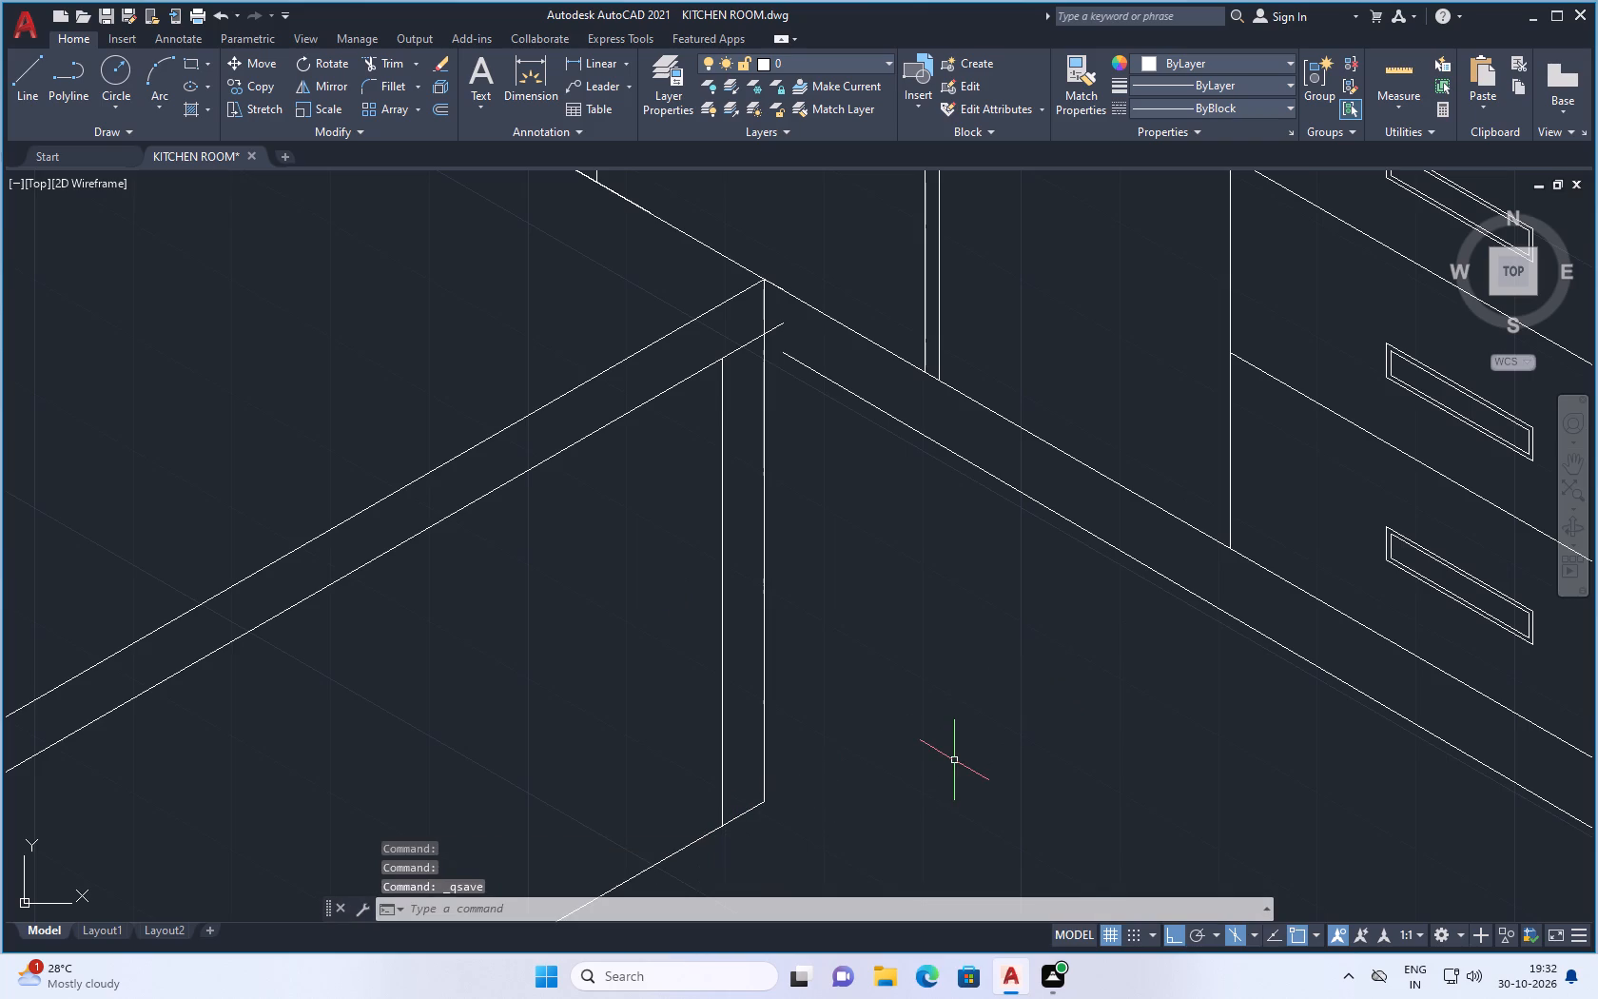
pyautogui.hotkey('ctrl', 's')
# Erase the floor outline's long front edge and the short edge connecting it to the wall beside the low cabinet.
pyautogui.scroll(-5, 704, 642)
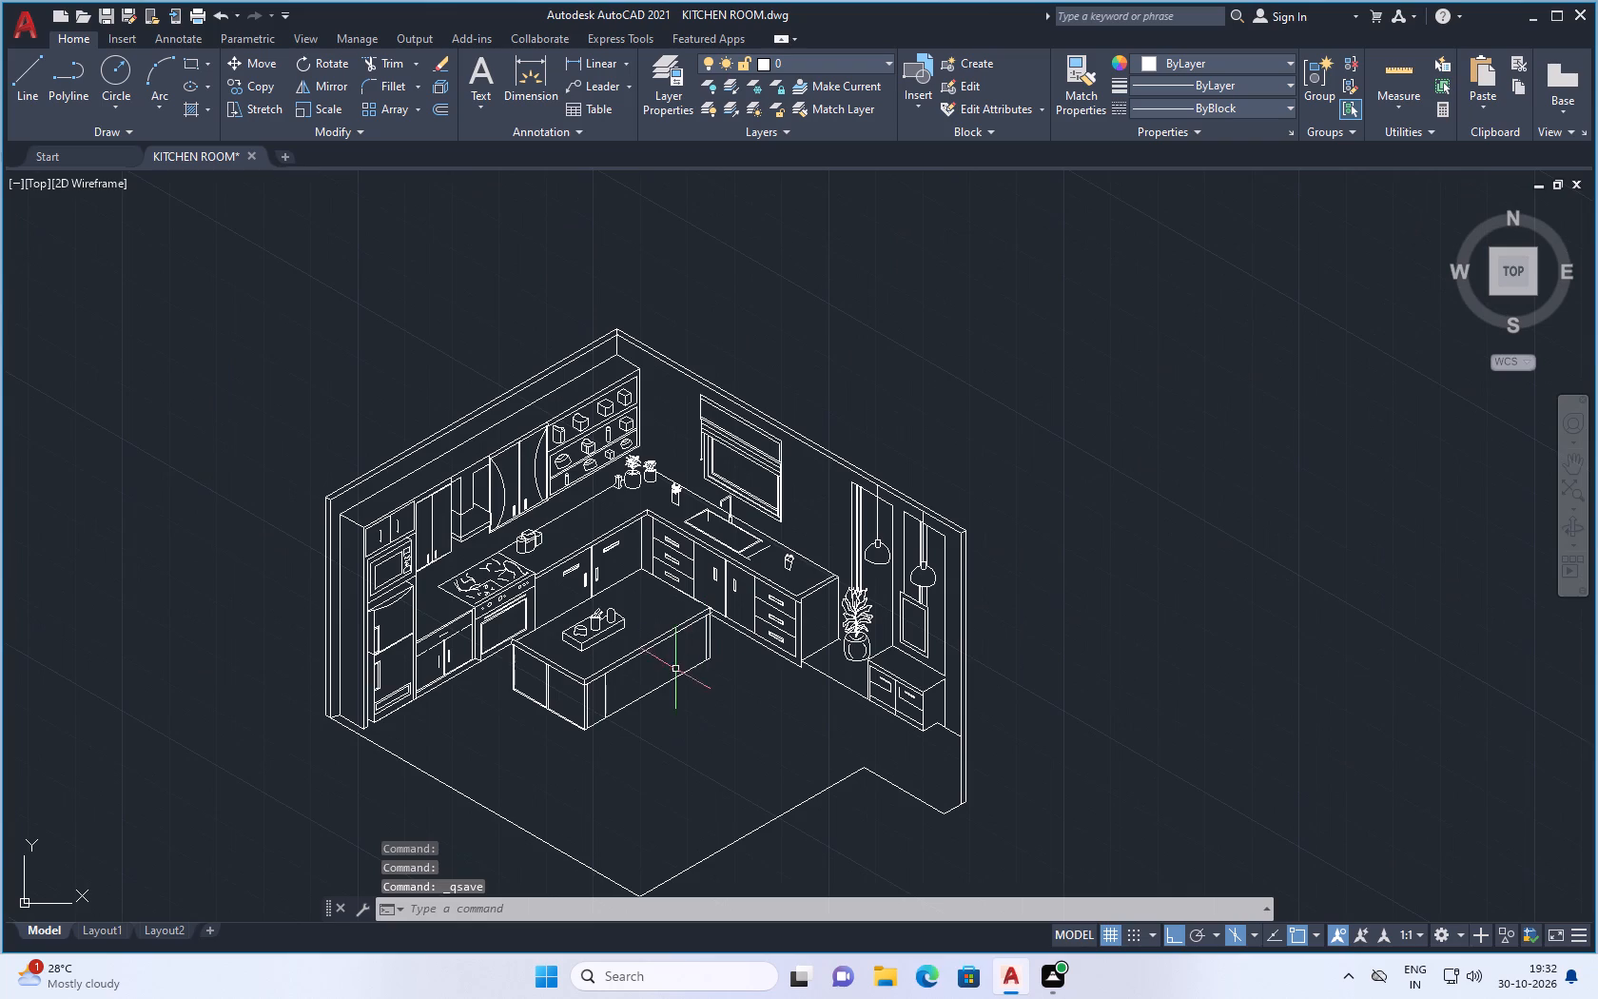
pyautogui.scroll(-2, 718, 664)
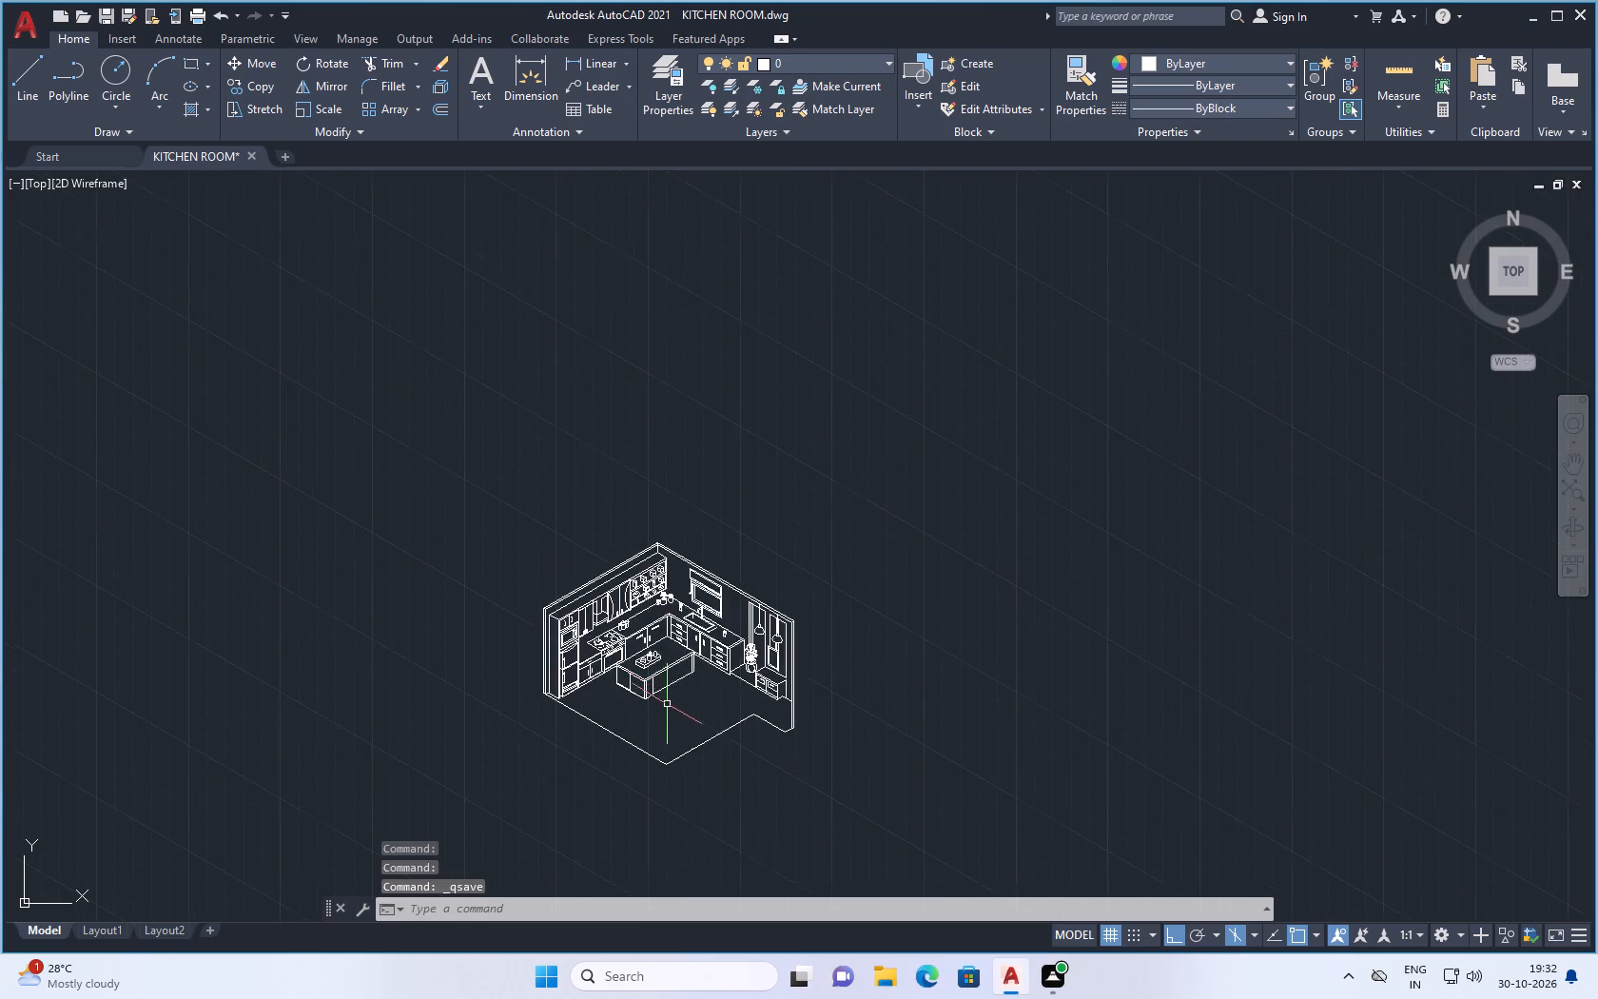
pyautogui.scroll(2, 667, 708)
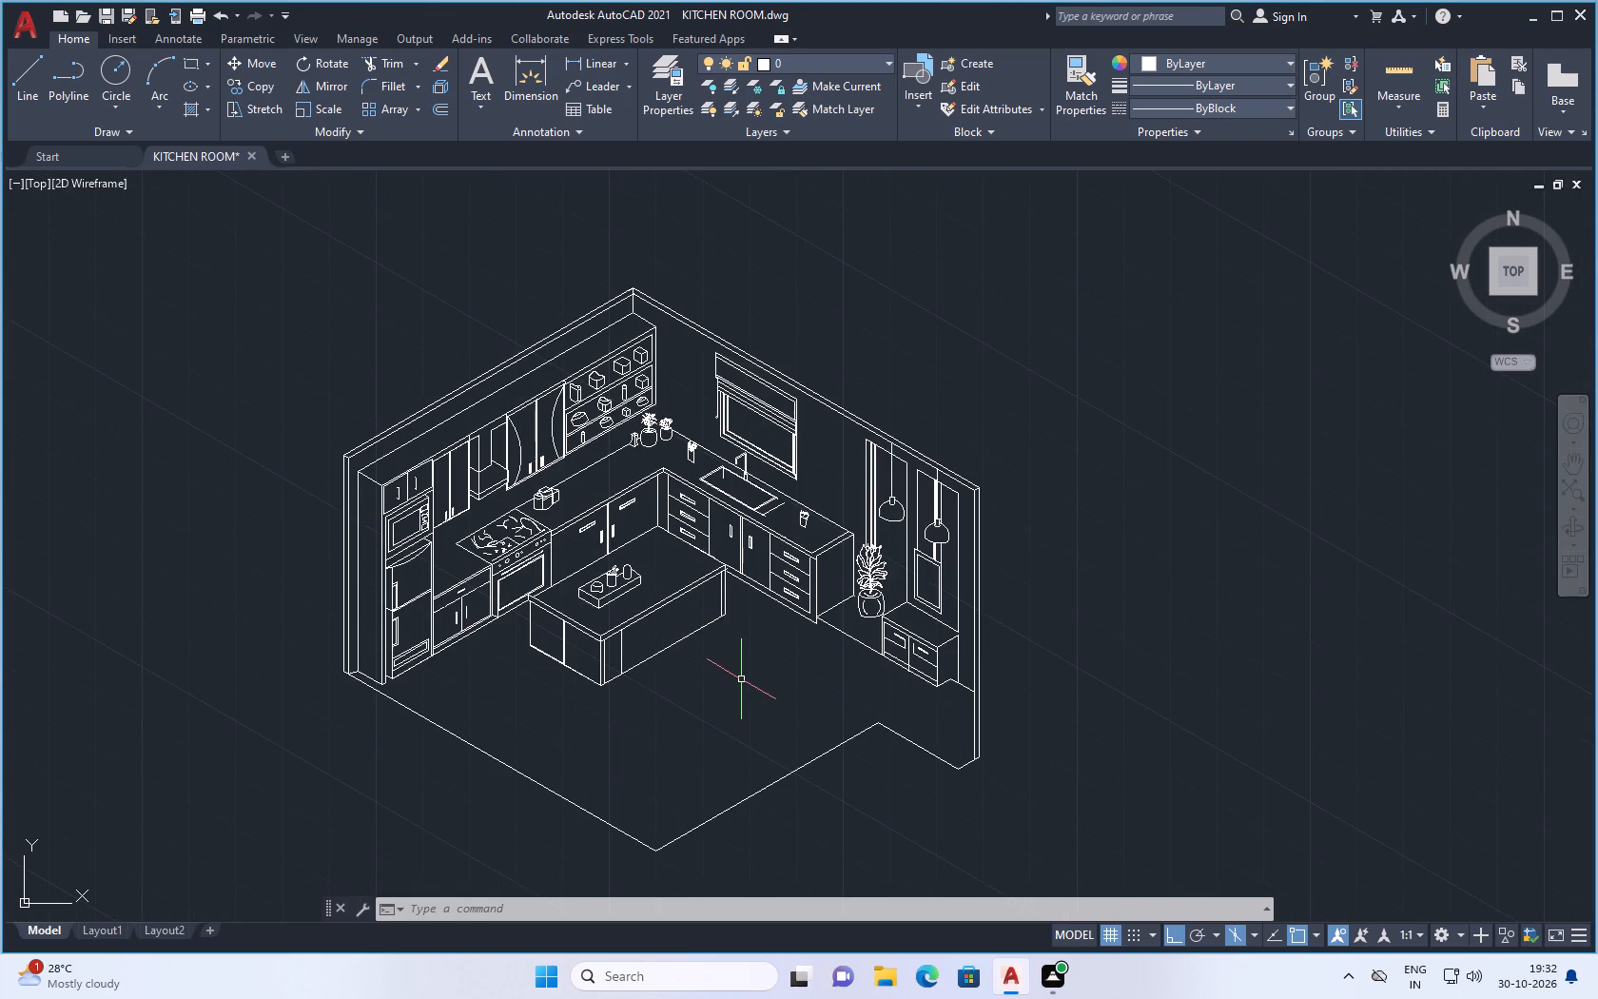
pyautogui.scroll(-1, 769, 708)
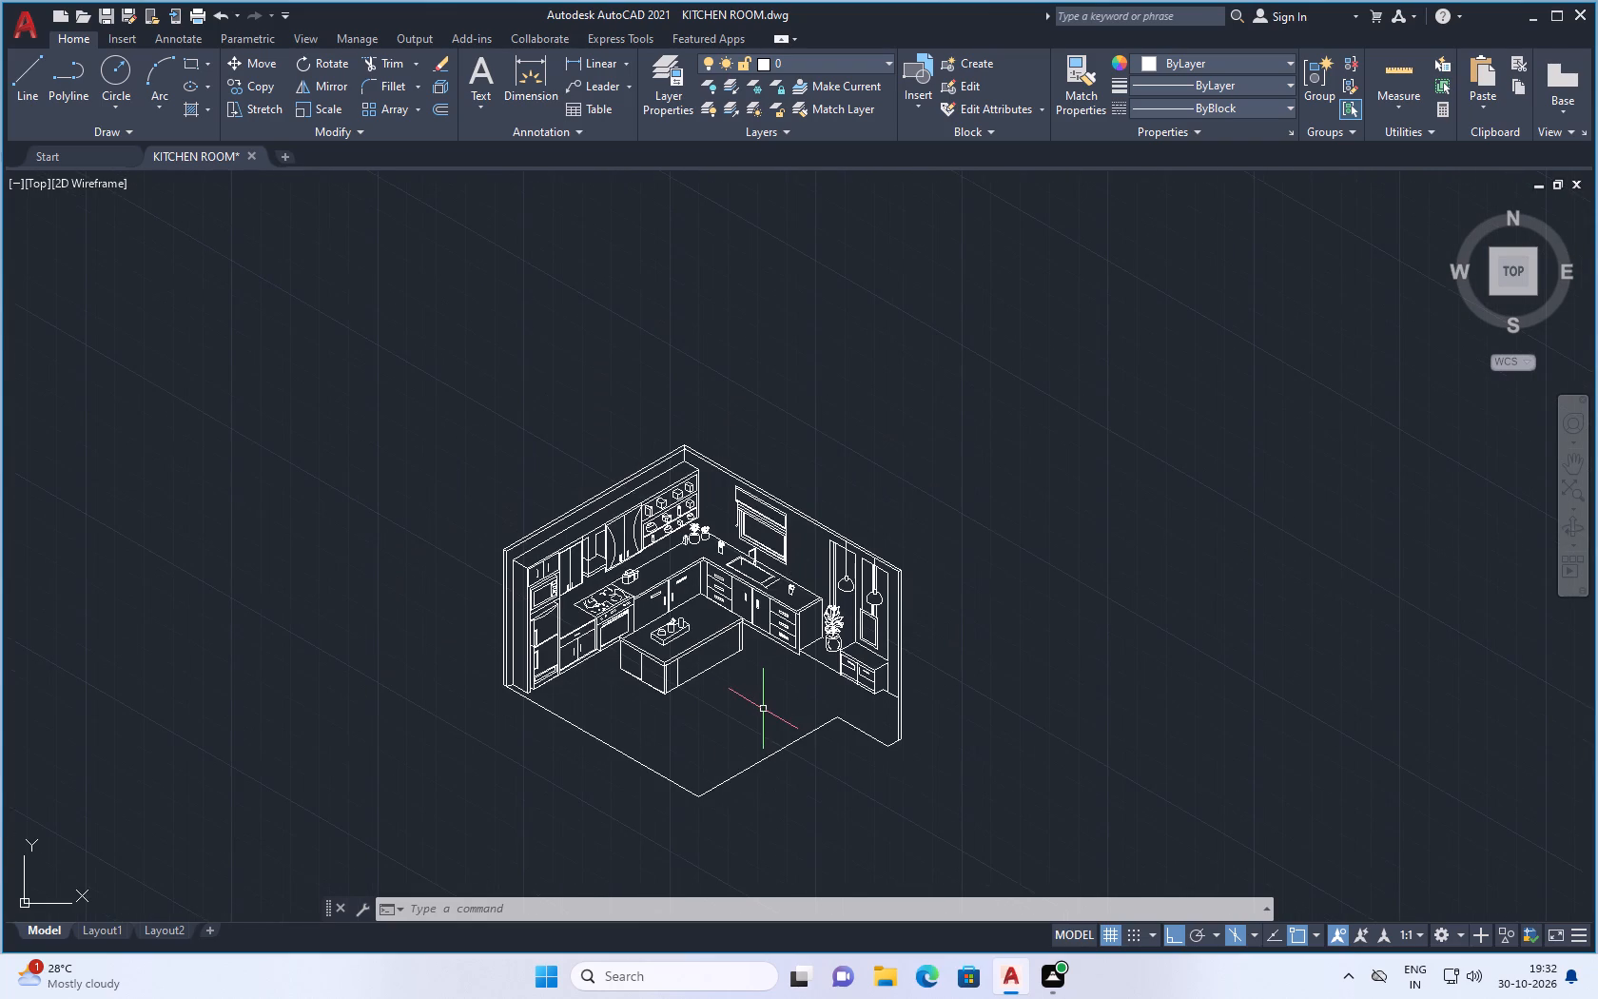
pyautogui.scroll(1, 810, 714)
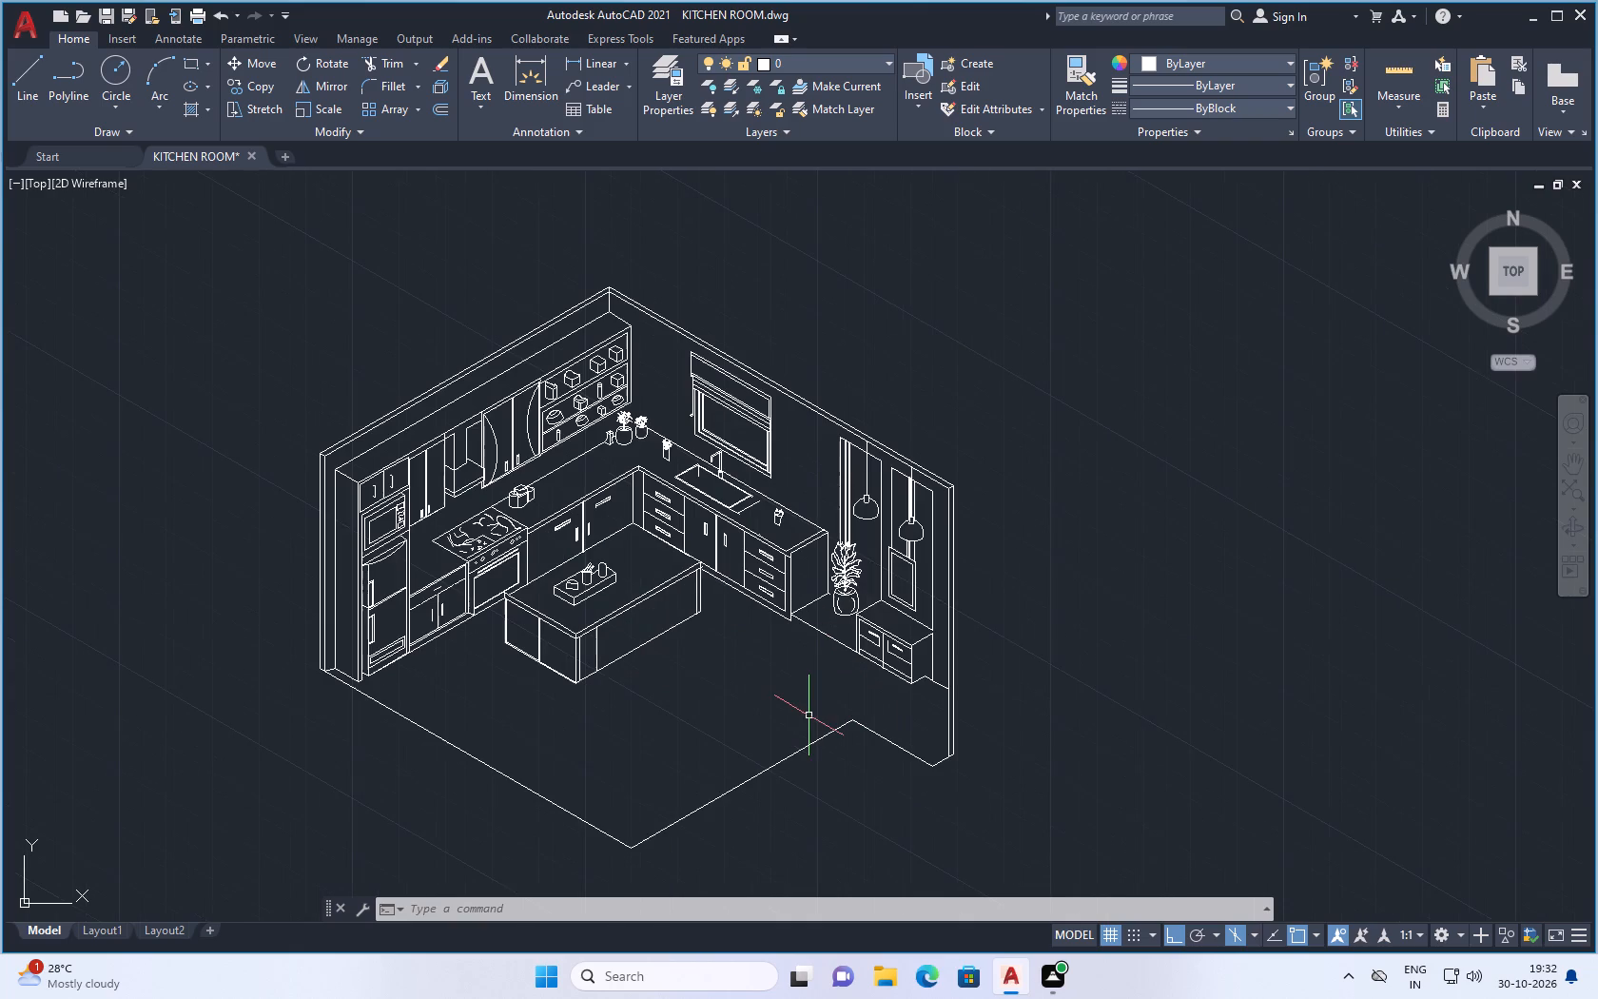
pyautogui.click(780, 757)
pyautogui.click(762, 752)
pyautogui.click(768, 766)
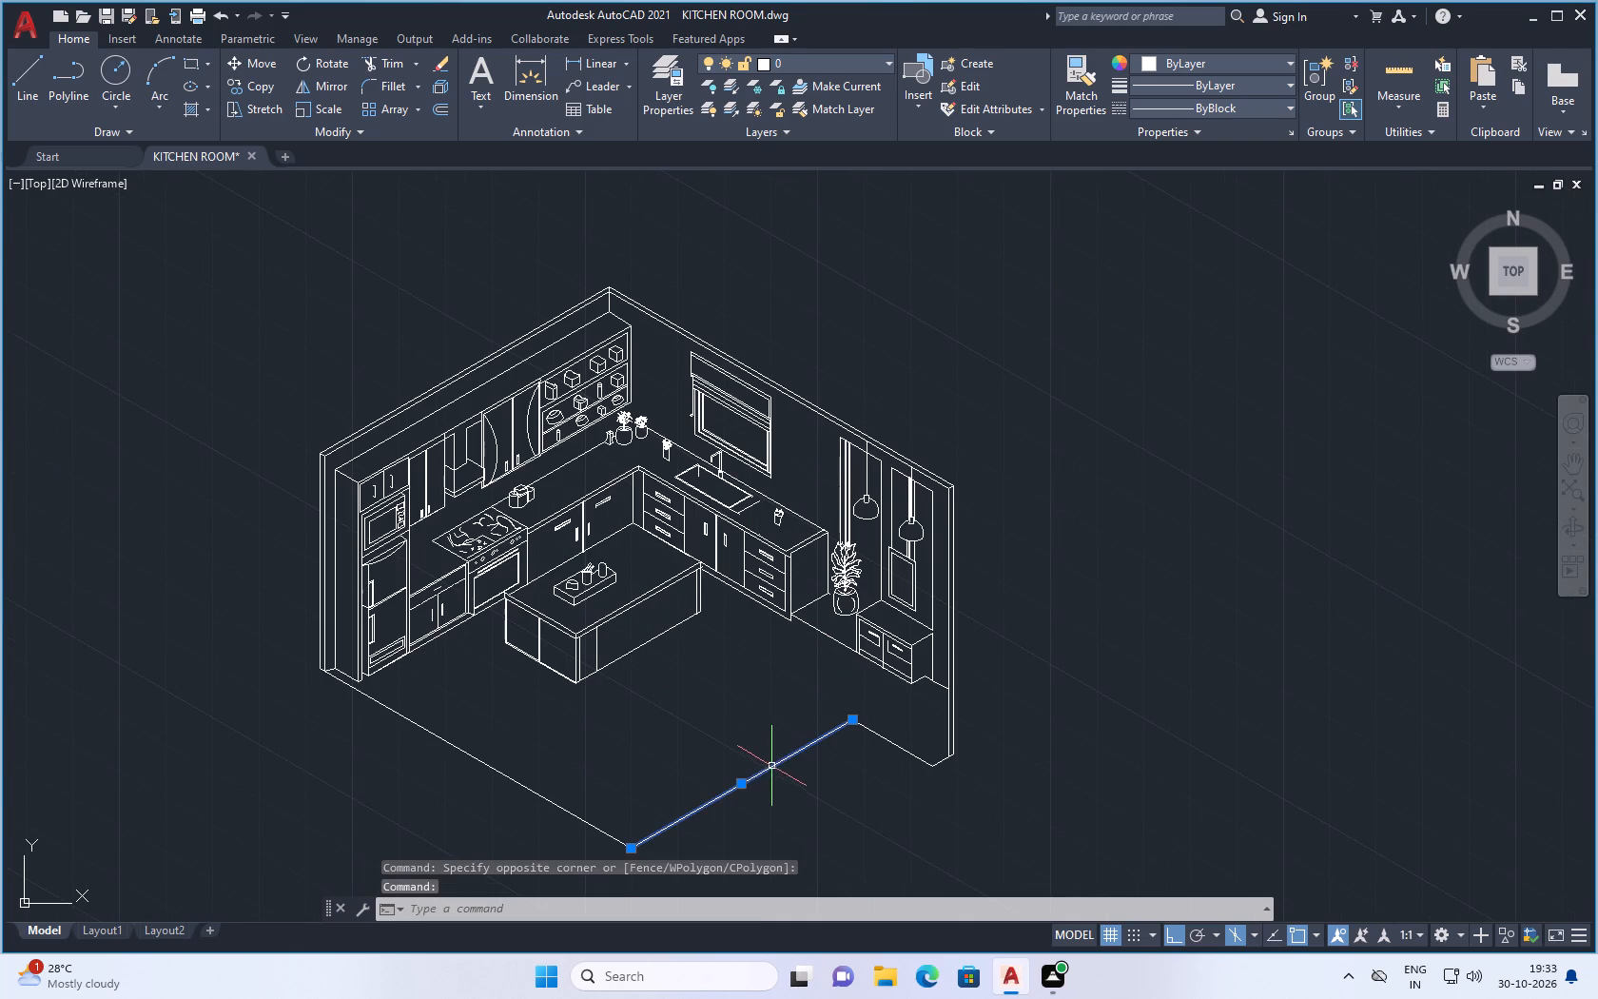
pyautogui.press('Escape')
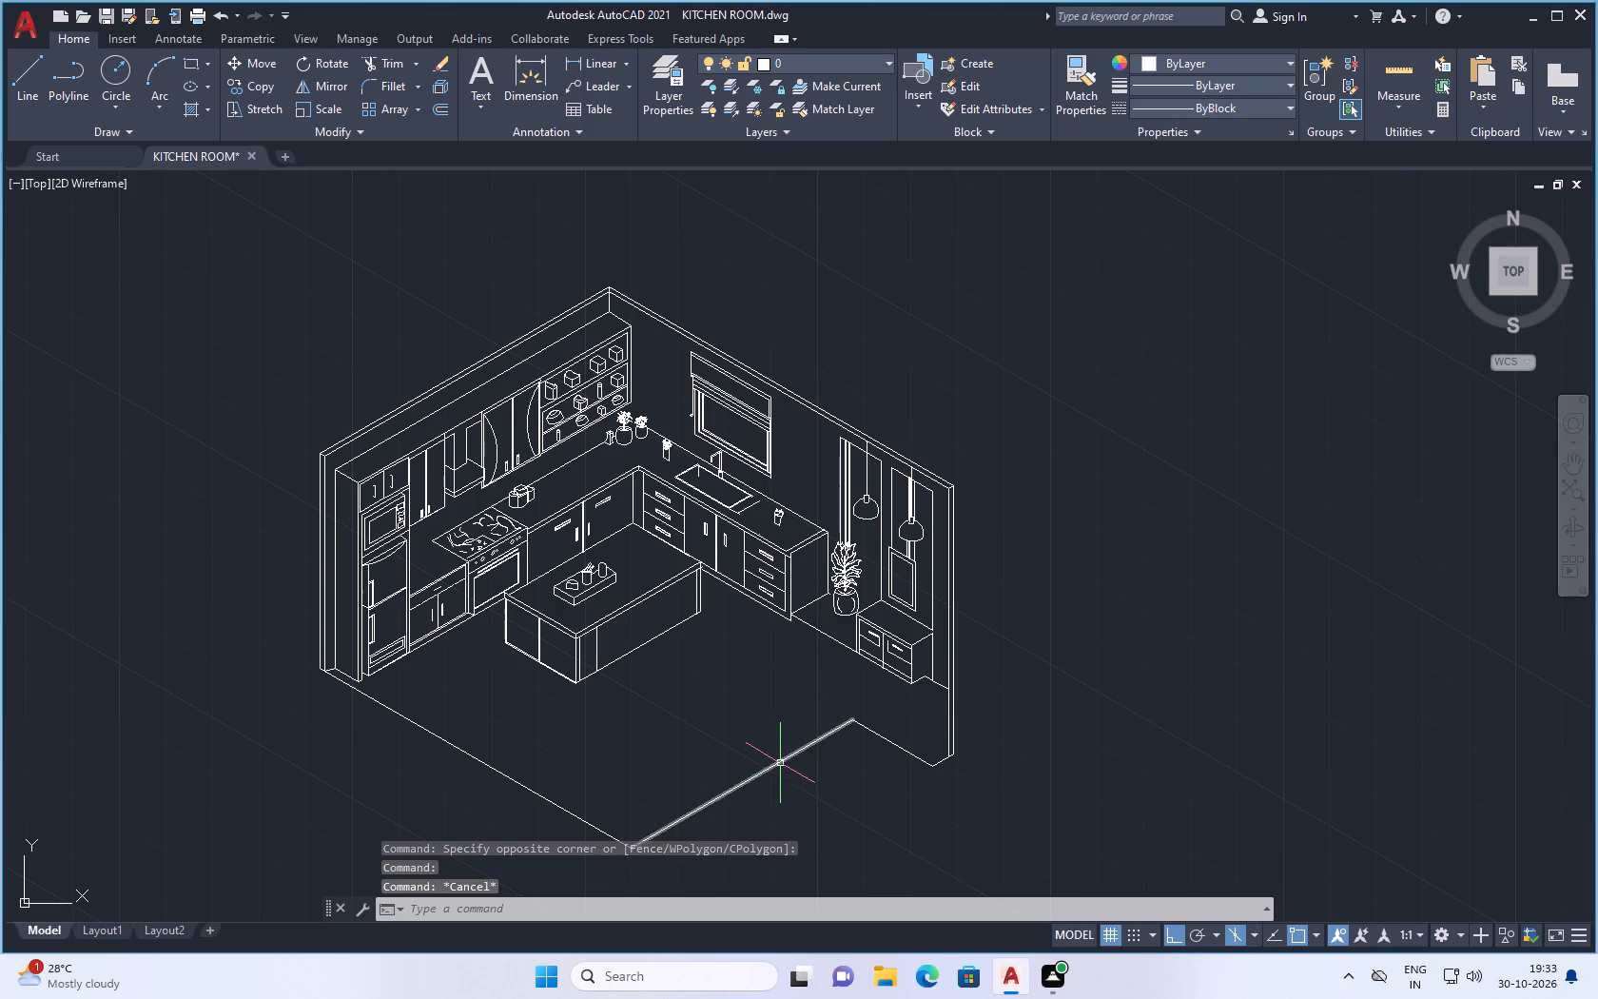
pyautogui.click(780, 763)
pyautogui.press('Delete')
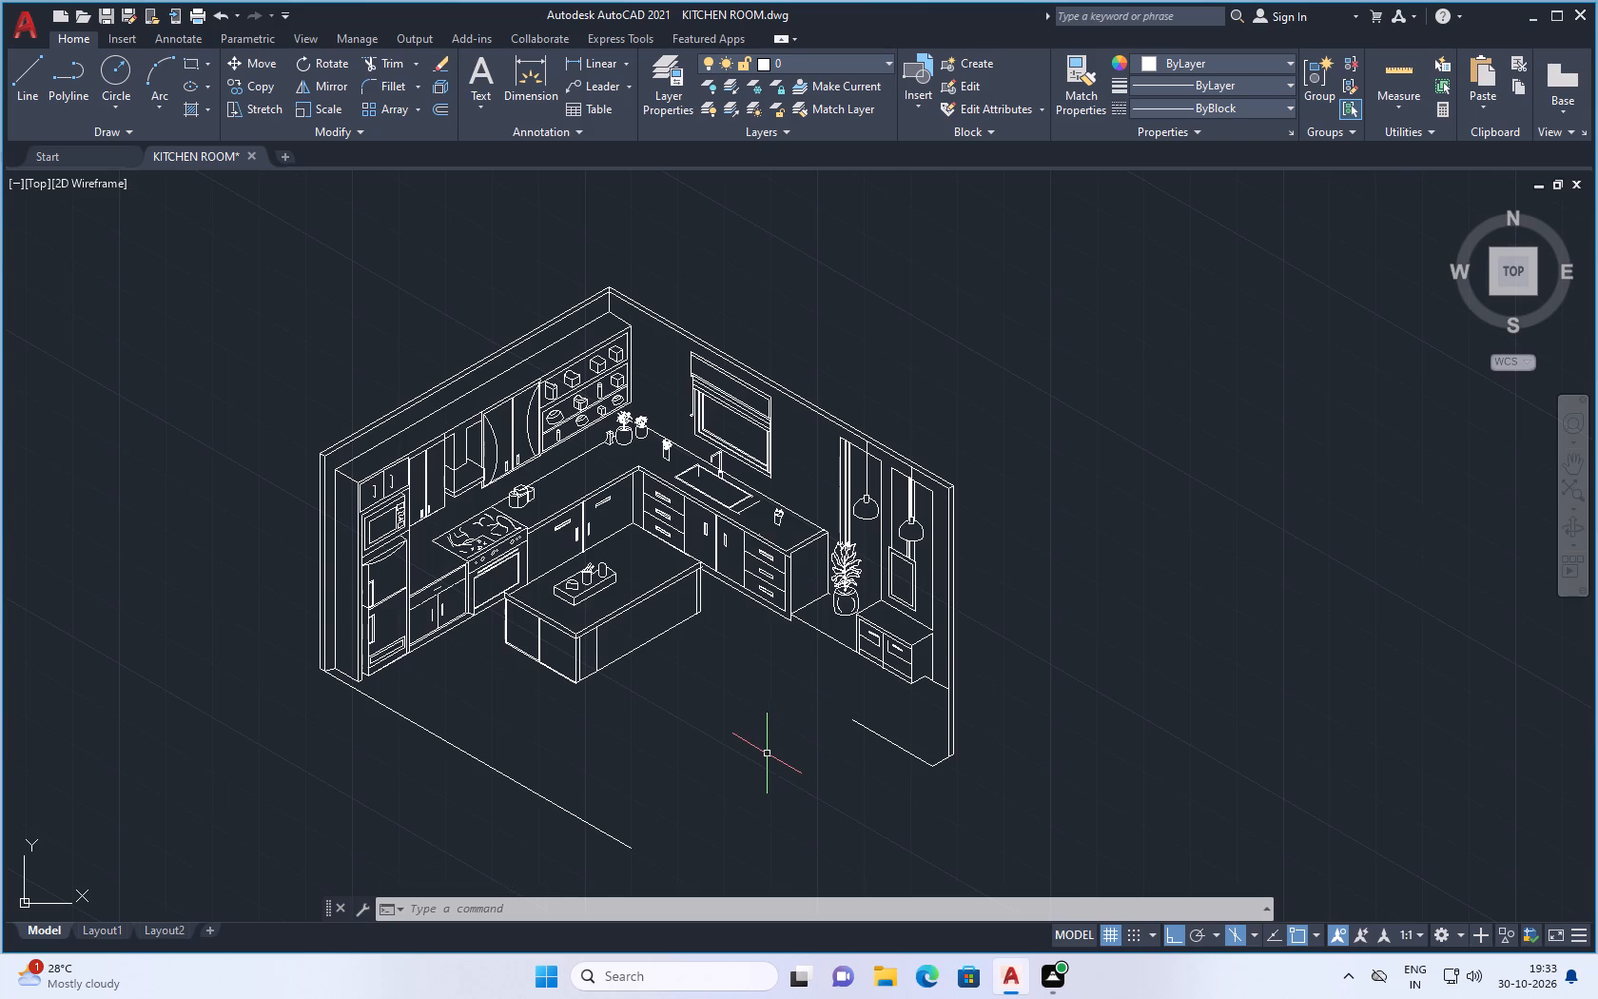
pyautogui.click(897, 746)
pyautogui.press('Delete')
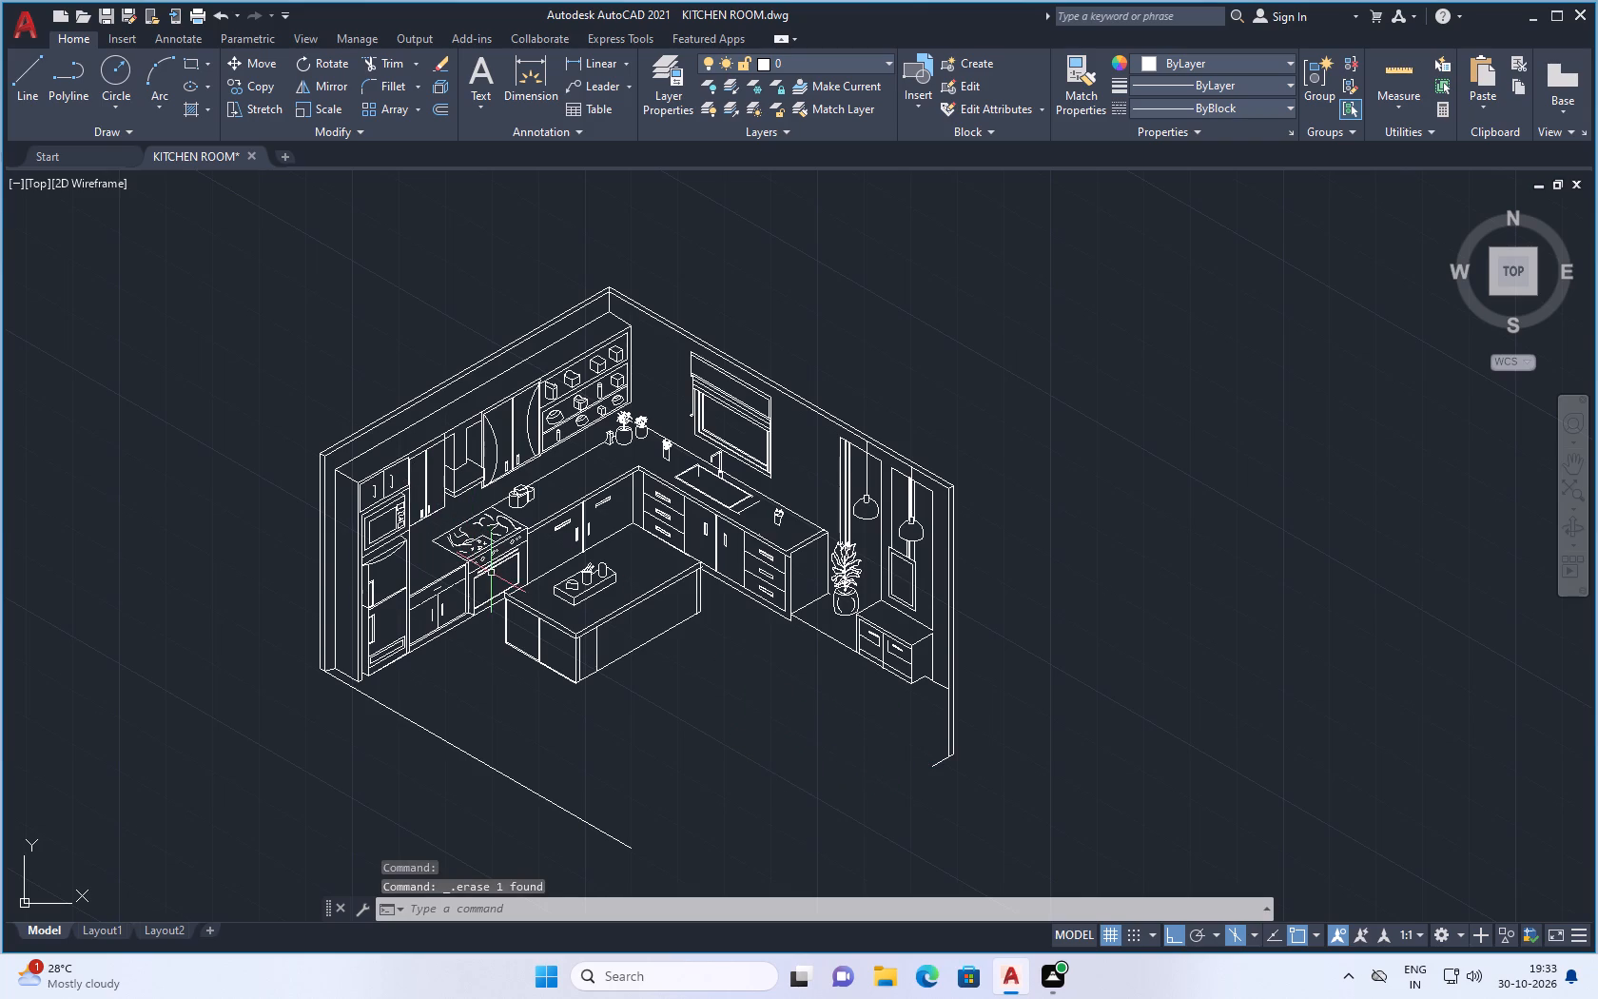
# Open DesignCenter.
pyautogui.hotkey('ctrl', '2')
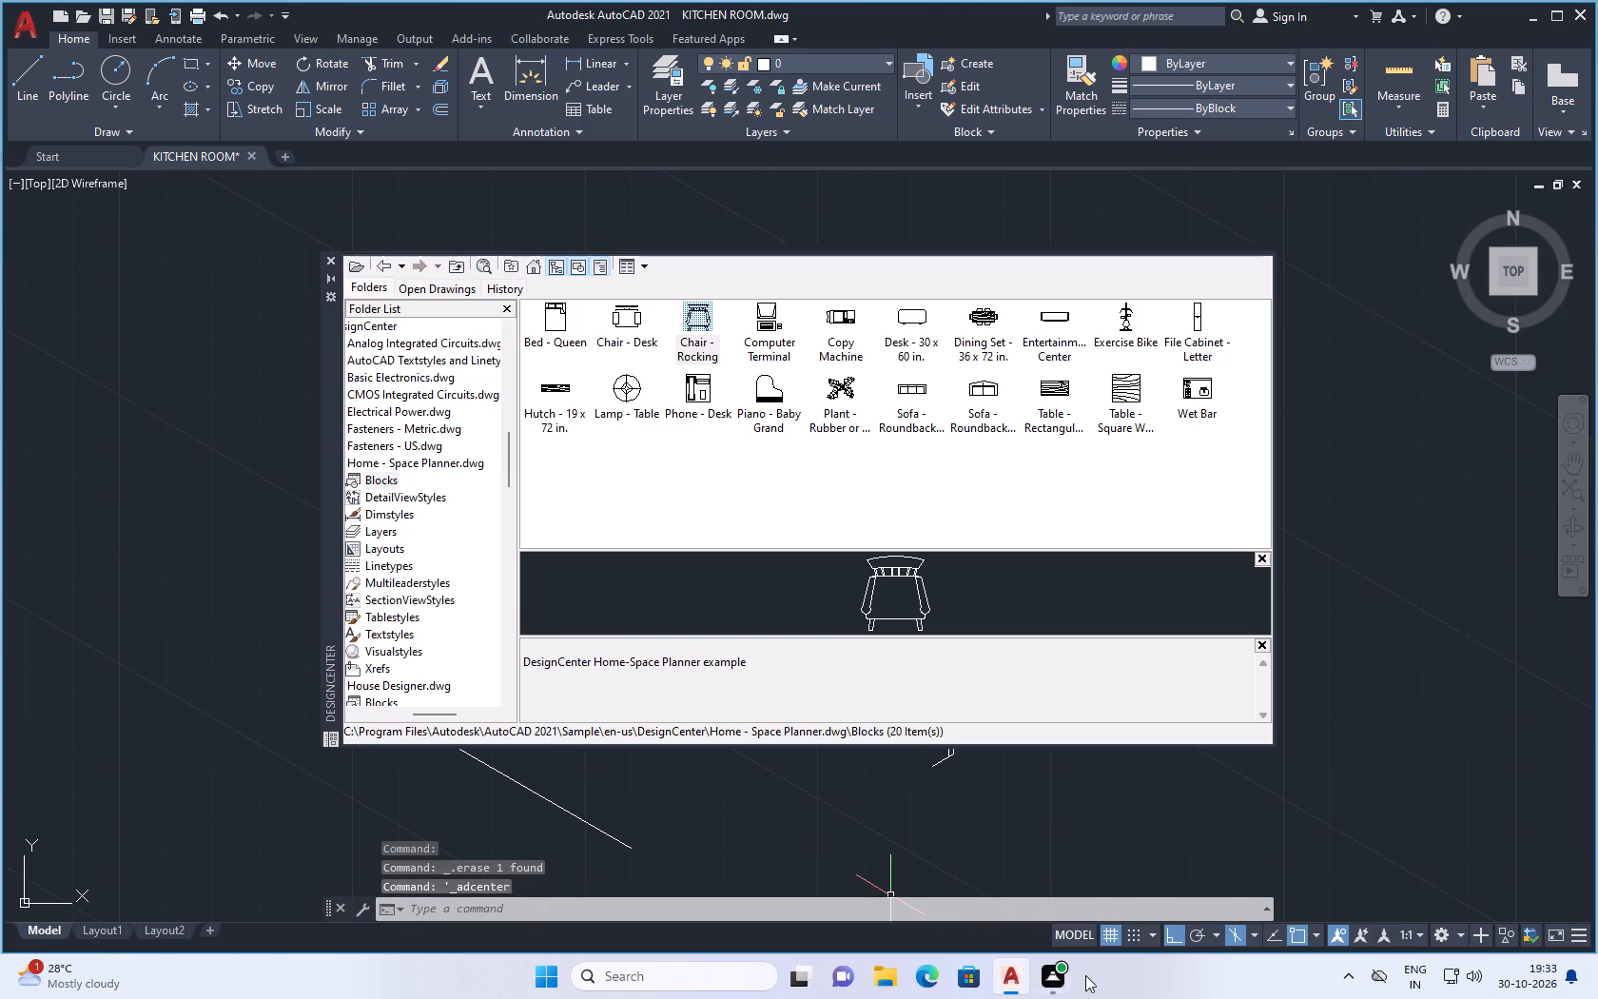
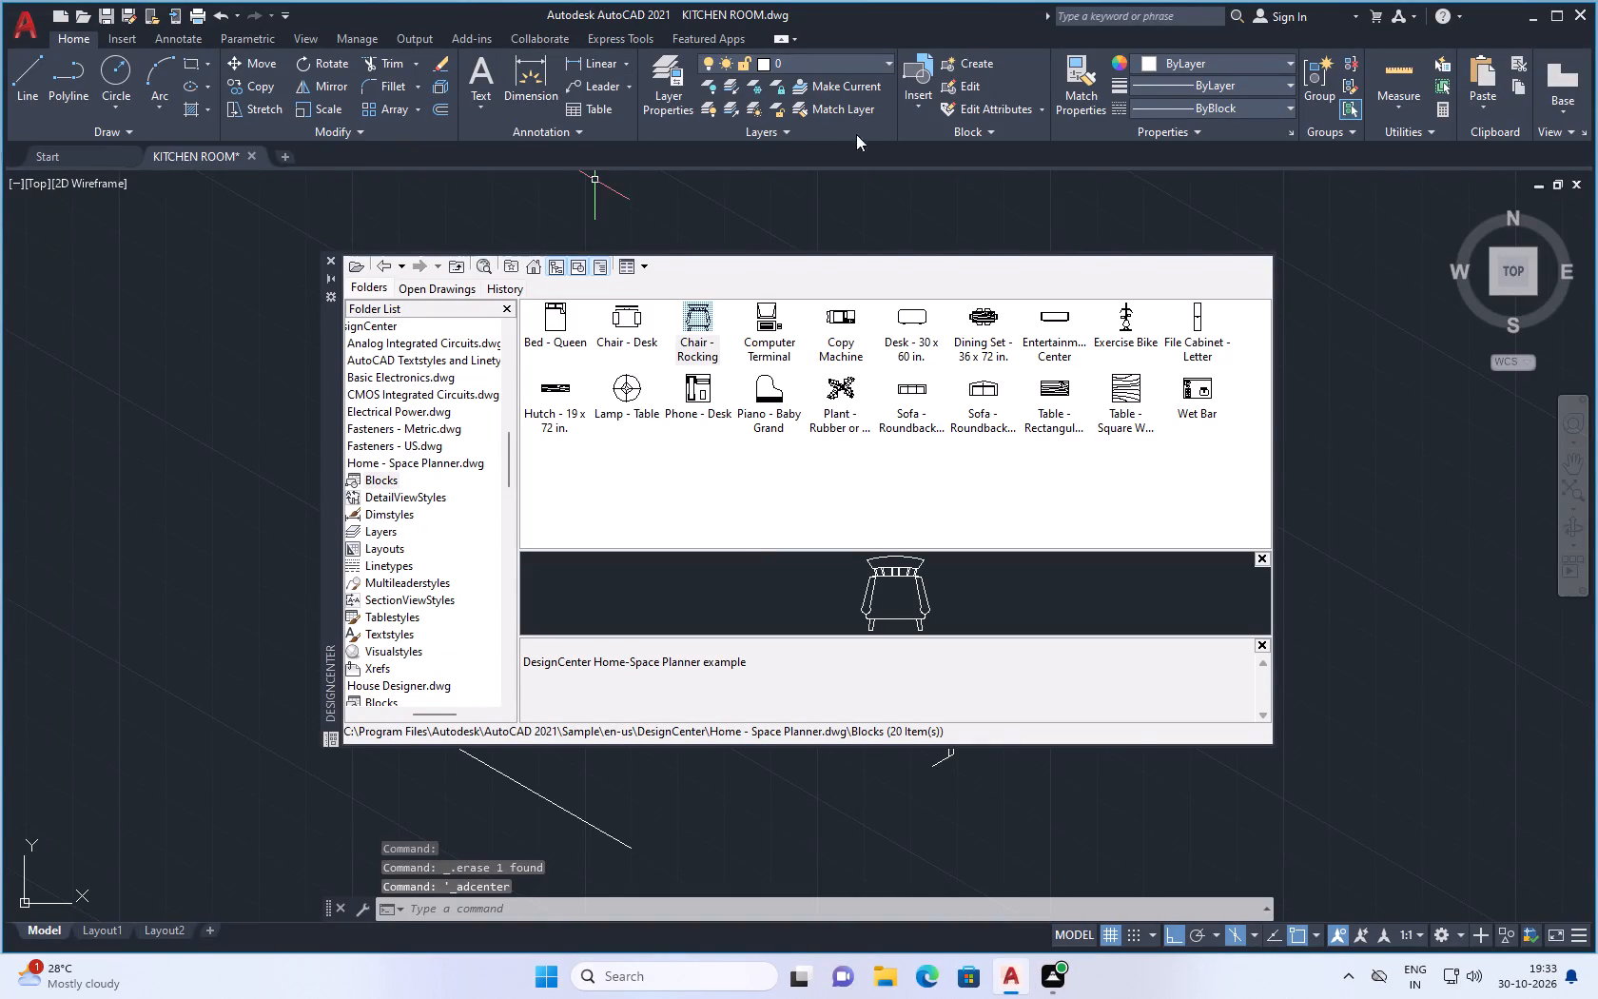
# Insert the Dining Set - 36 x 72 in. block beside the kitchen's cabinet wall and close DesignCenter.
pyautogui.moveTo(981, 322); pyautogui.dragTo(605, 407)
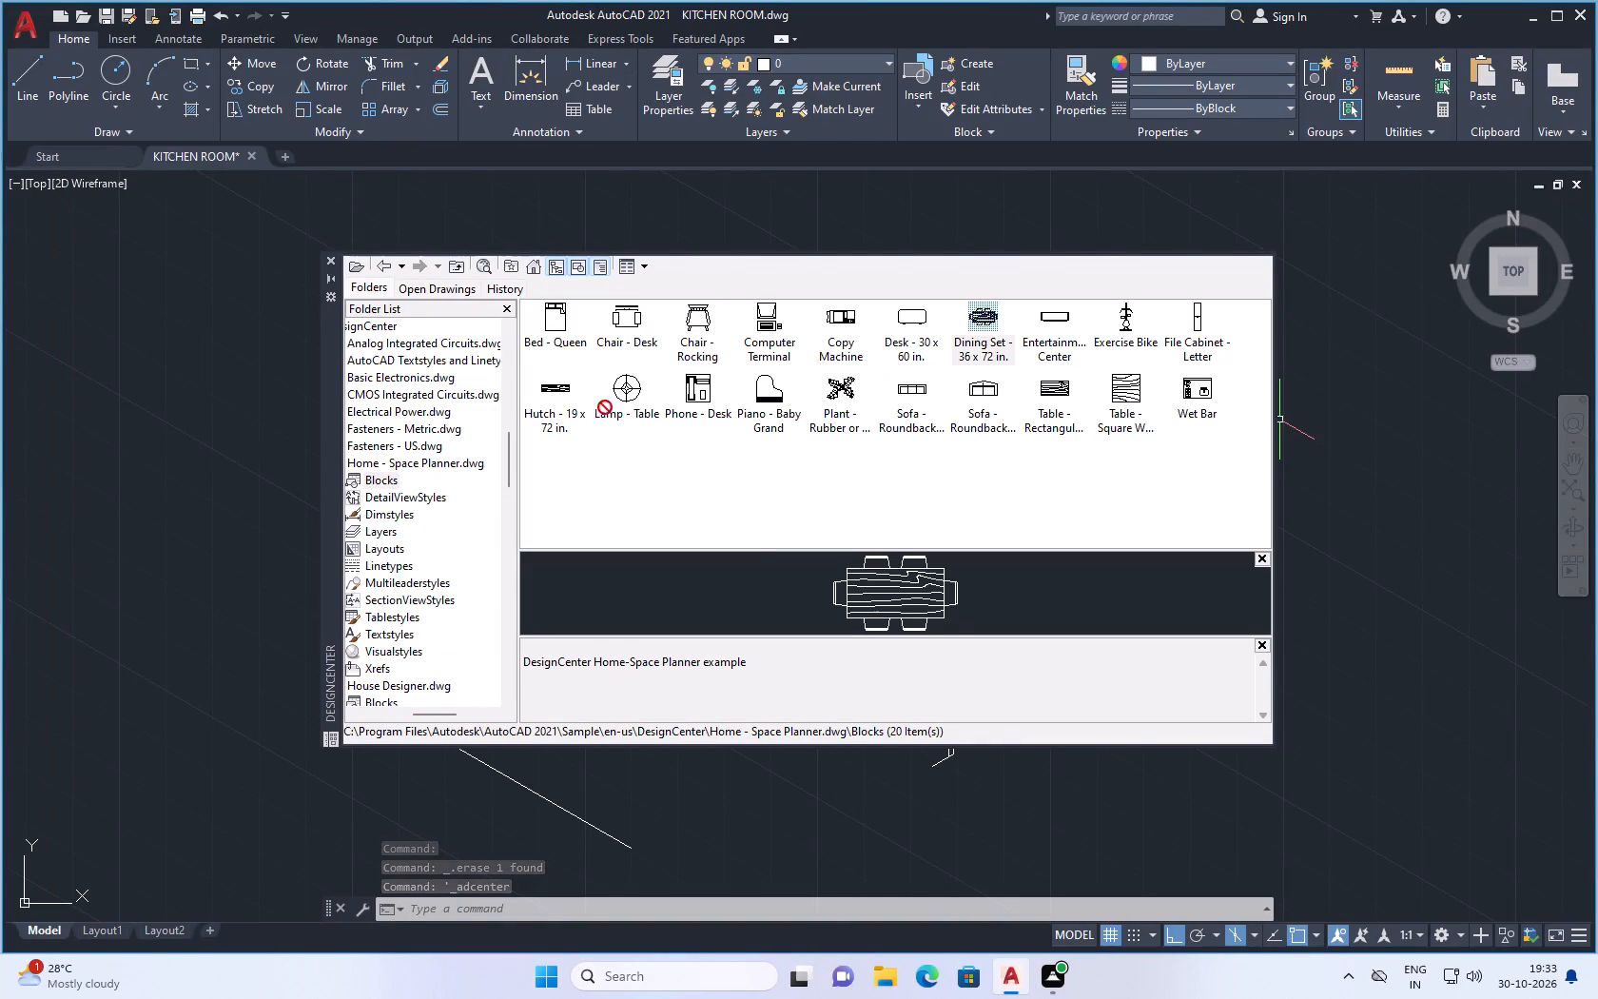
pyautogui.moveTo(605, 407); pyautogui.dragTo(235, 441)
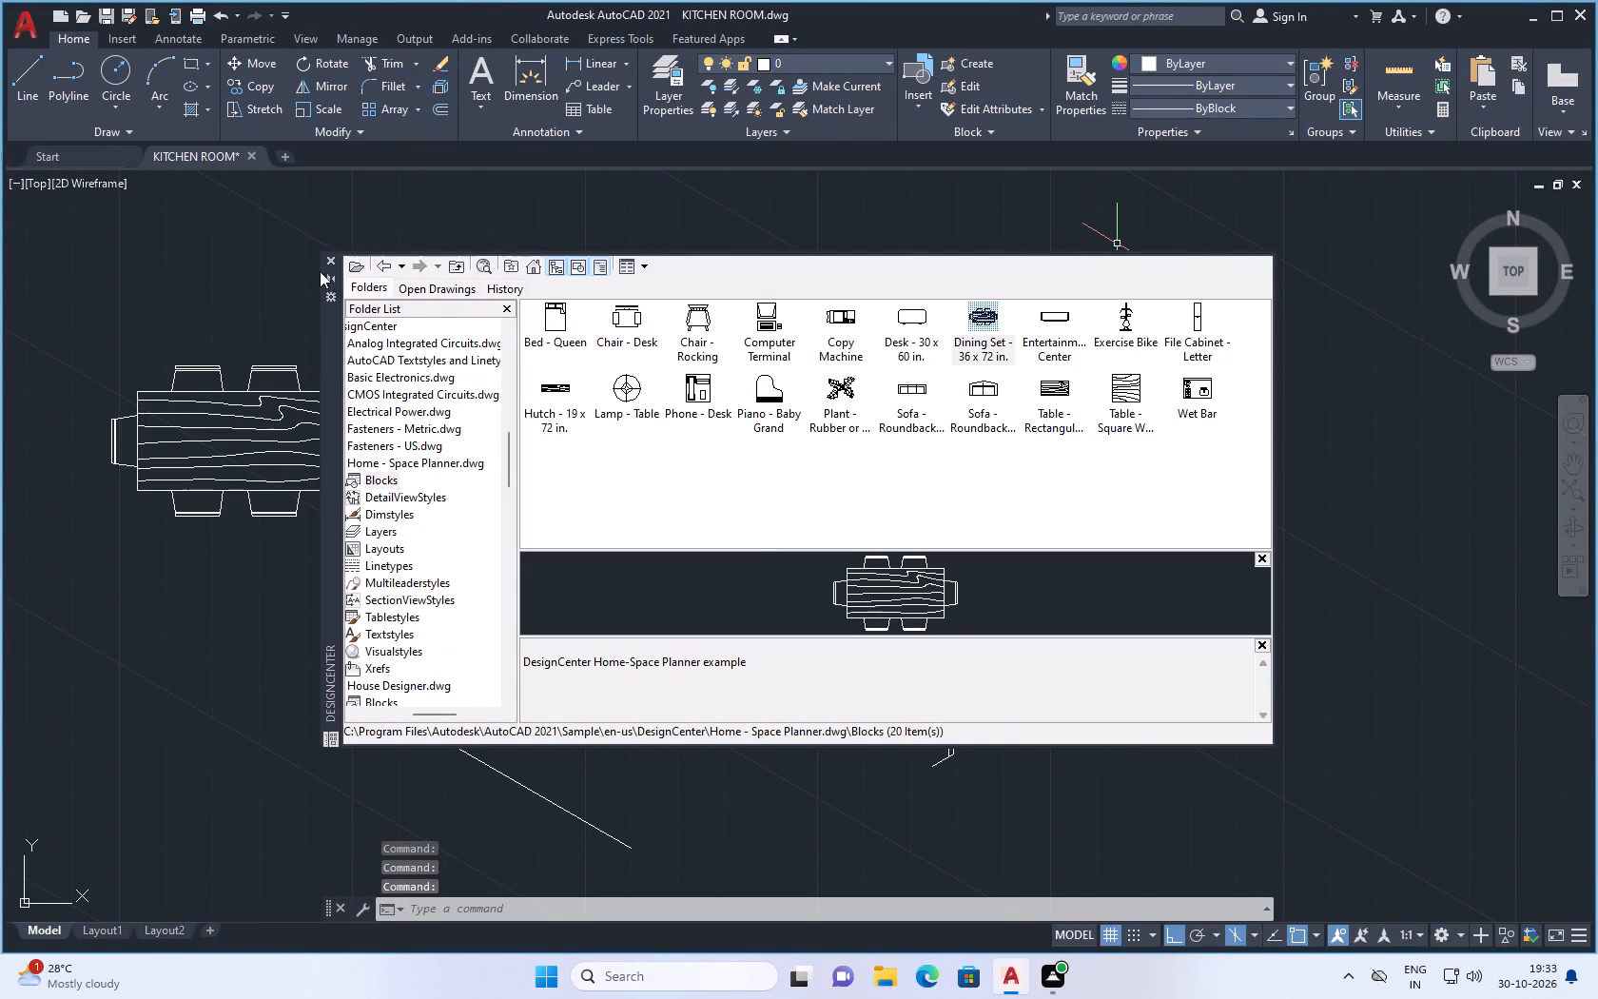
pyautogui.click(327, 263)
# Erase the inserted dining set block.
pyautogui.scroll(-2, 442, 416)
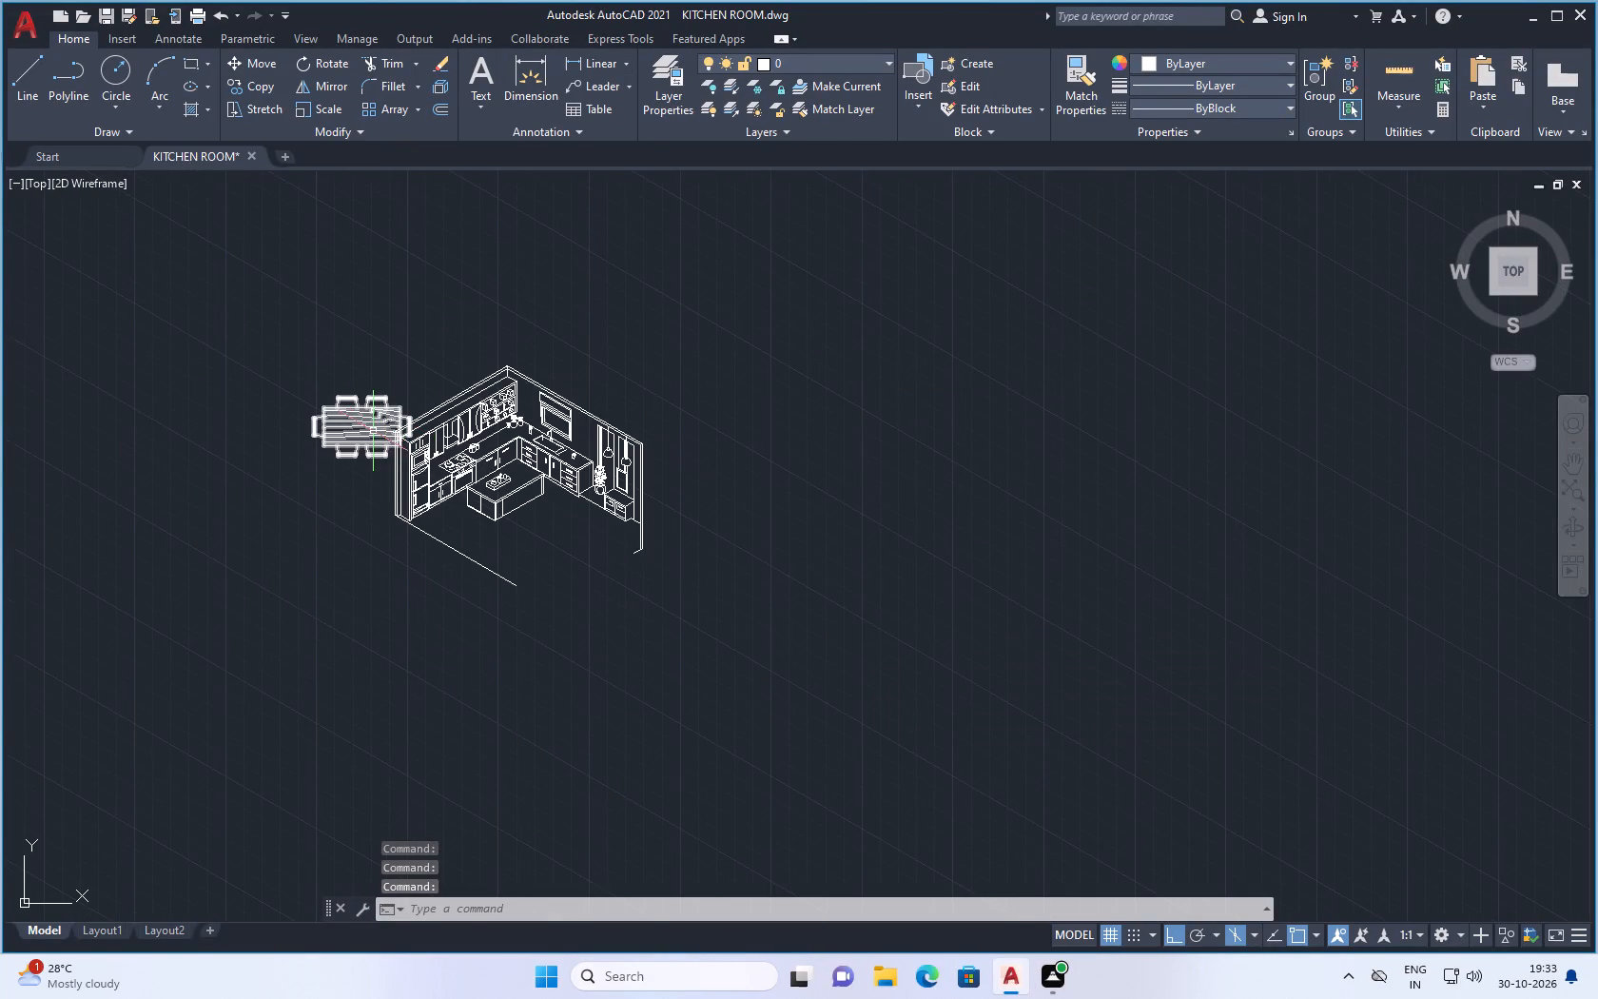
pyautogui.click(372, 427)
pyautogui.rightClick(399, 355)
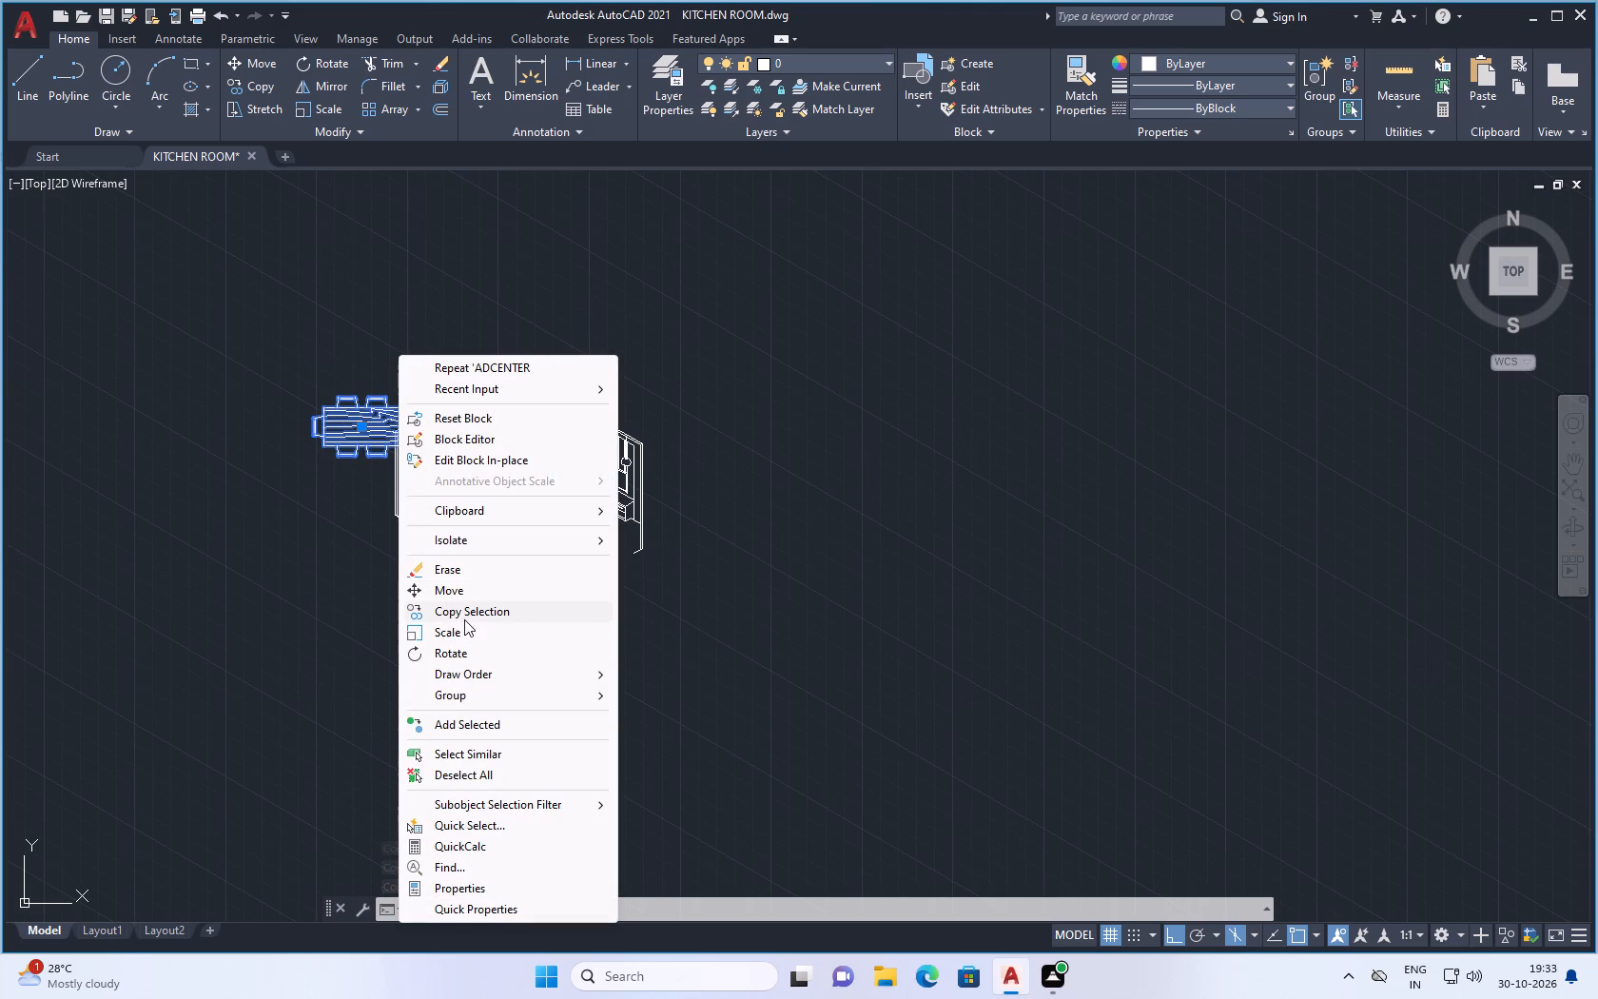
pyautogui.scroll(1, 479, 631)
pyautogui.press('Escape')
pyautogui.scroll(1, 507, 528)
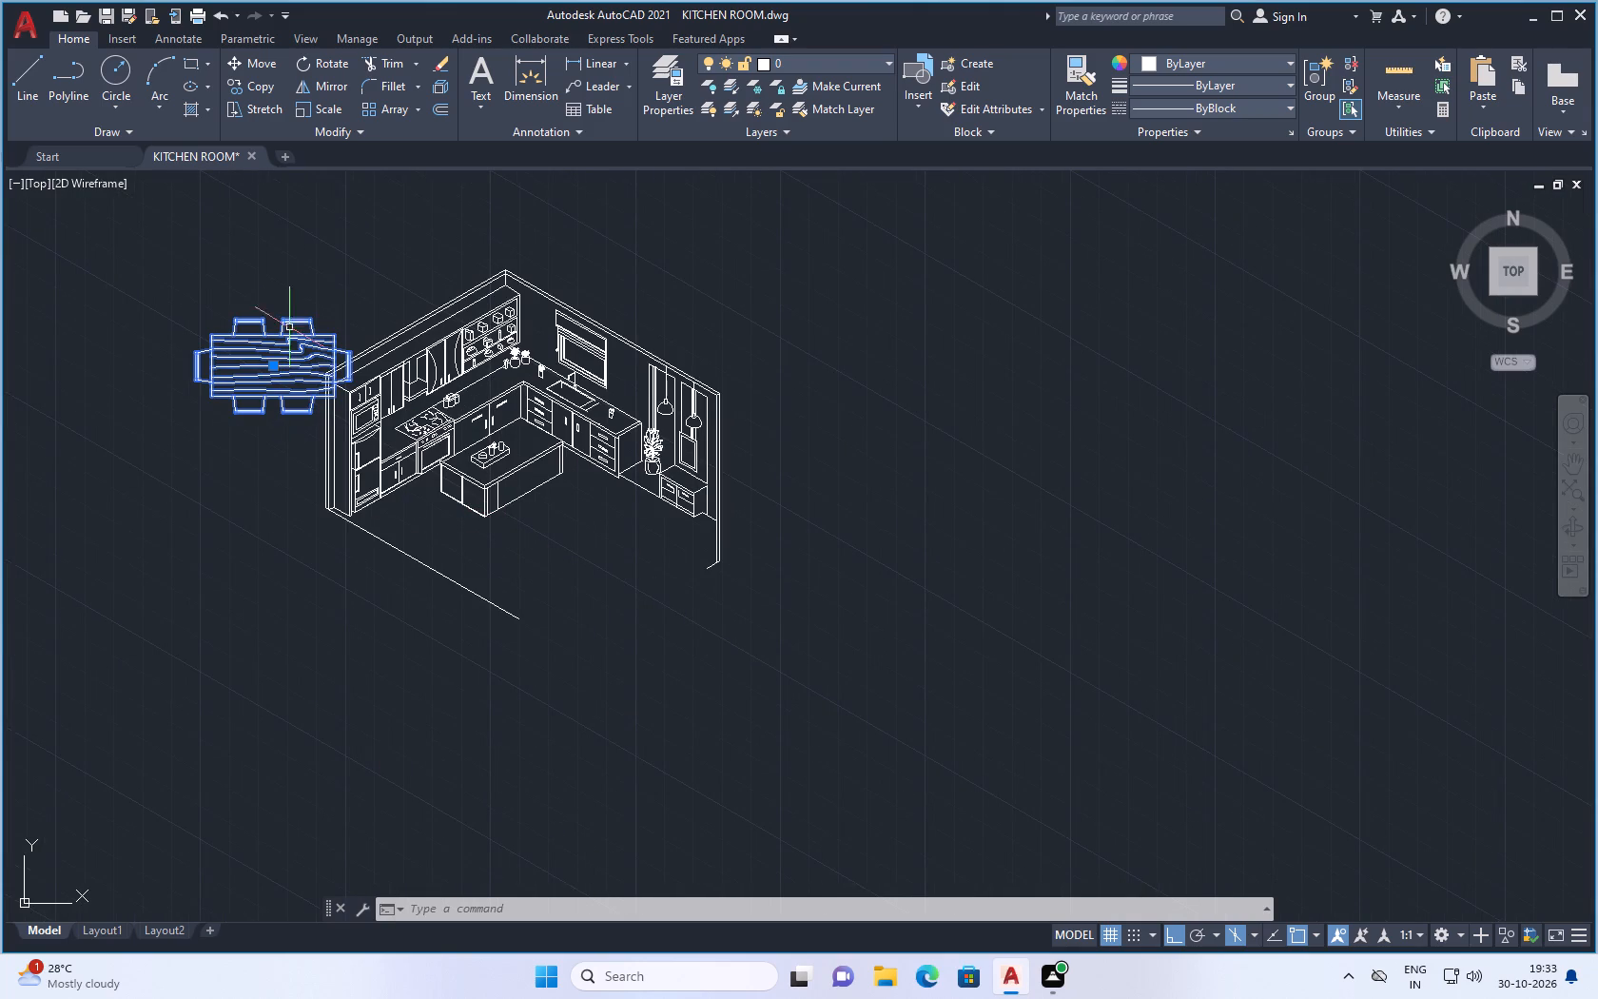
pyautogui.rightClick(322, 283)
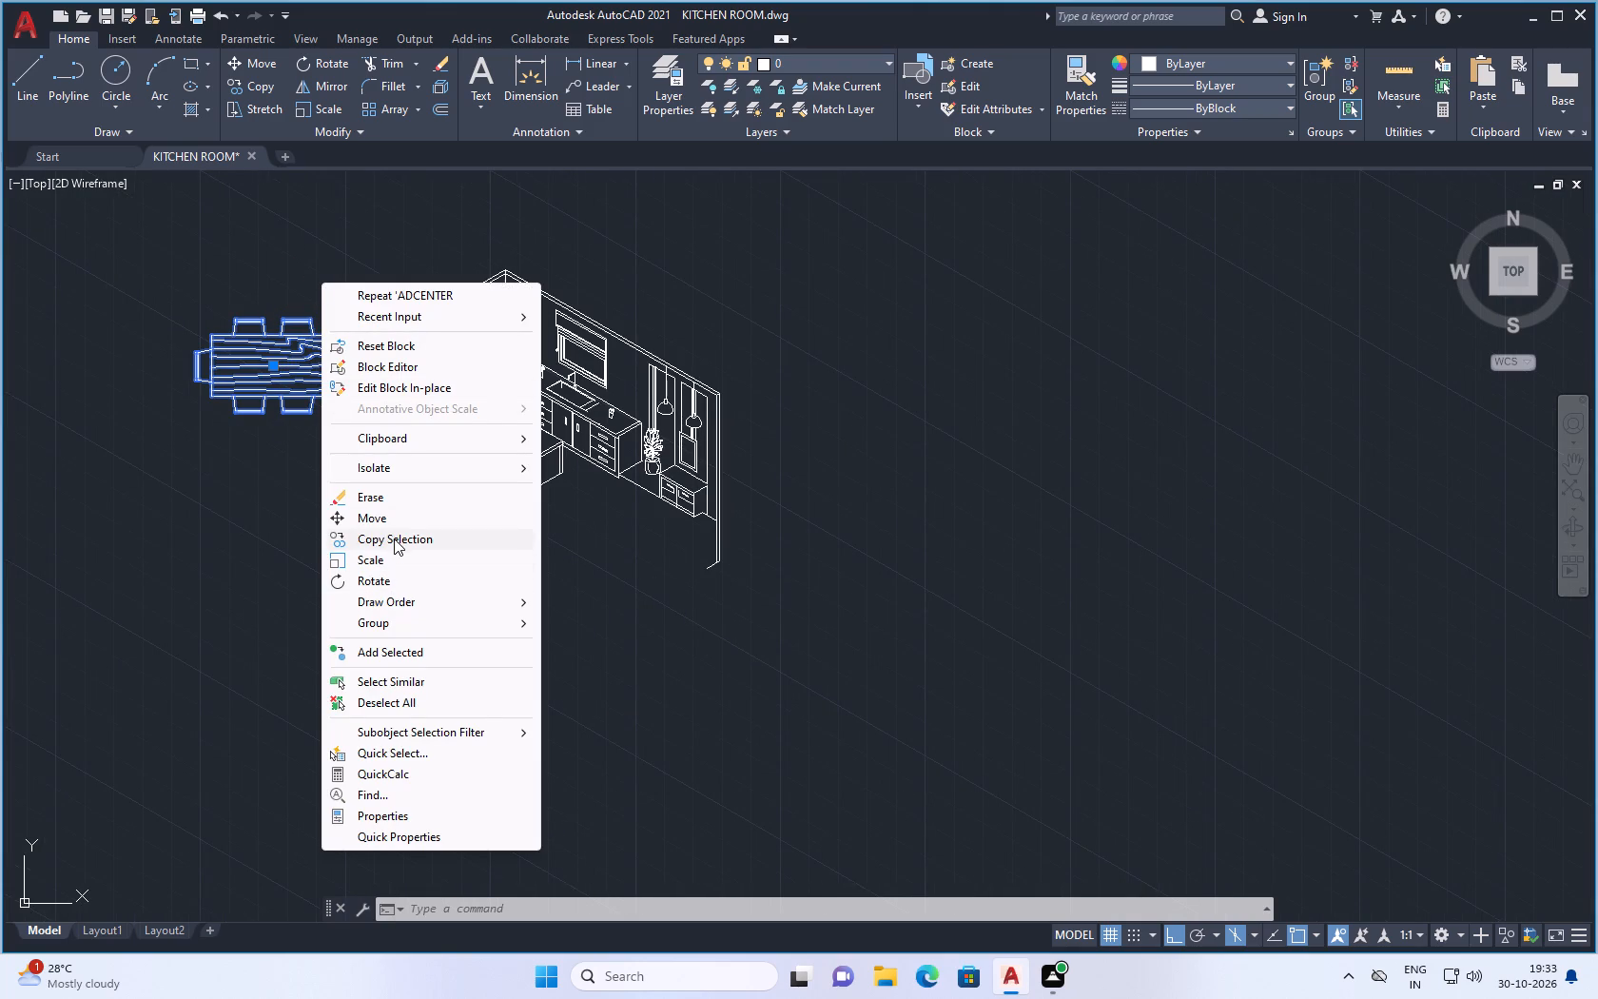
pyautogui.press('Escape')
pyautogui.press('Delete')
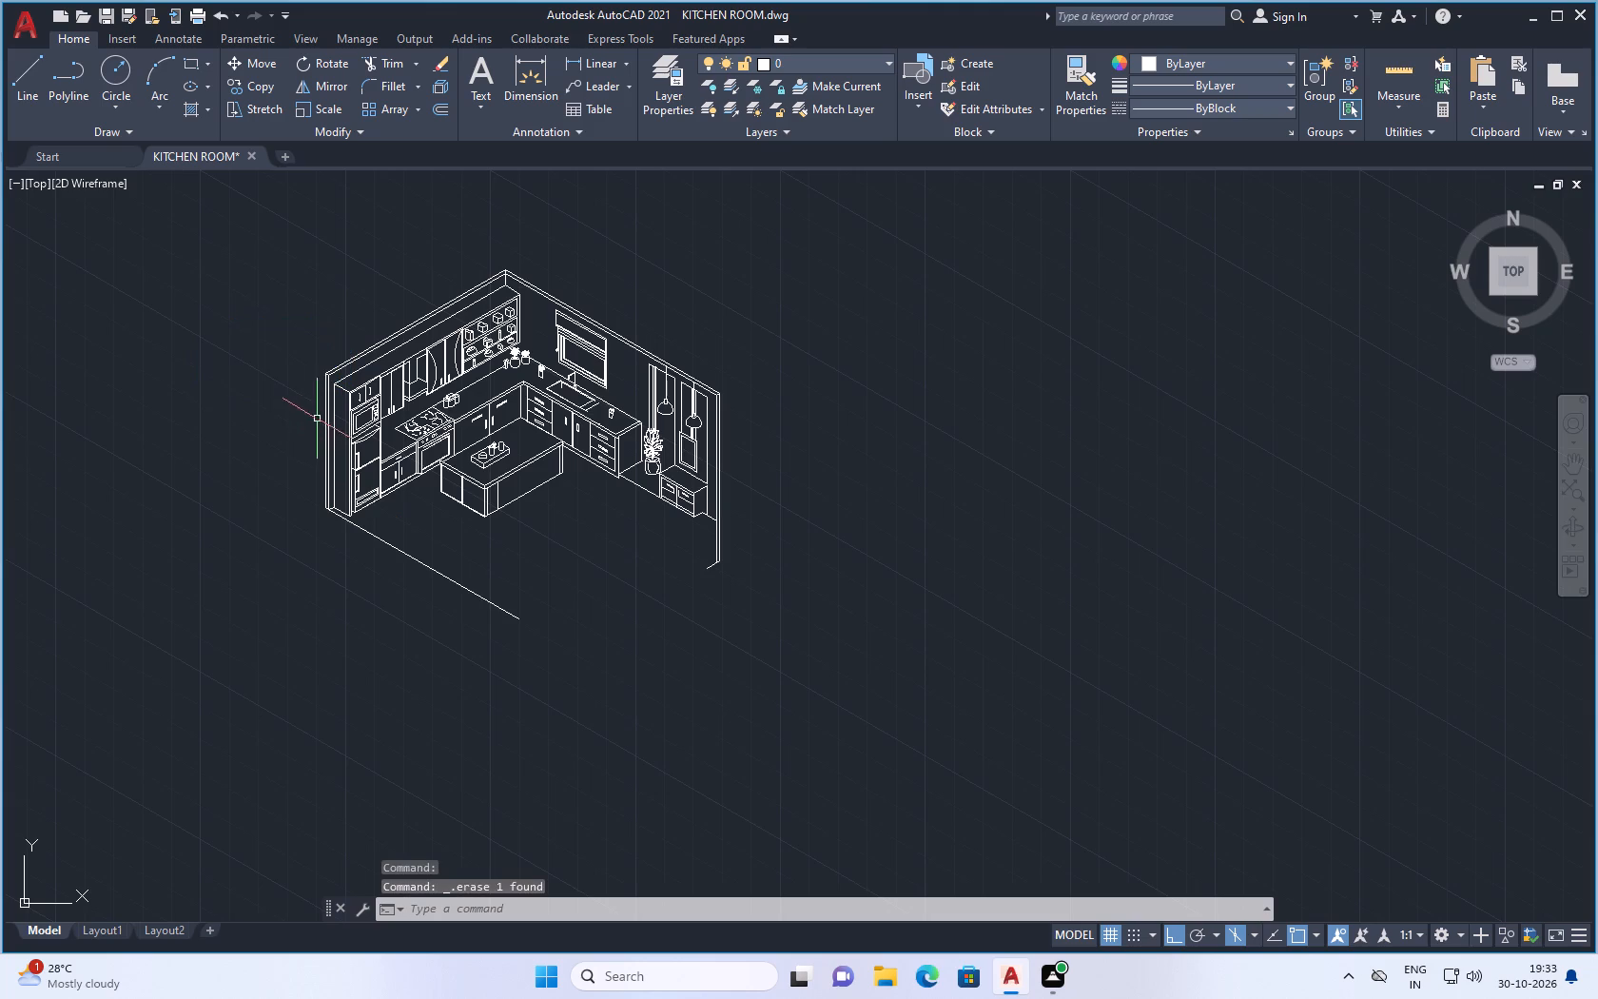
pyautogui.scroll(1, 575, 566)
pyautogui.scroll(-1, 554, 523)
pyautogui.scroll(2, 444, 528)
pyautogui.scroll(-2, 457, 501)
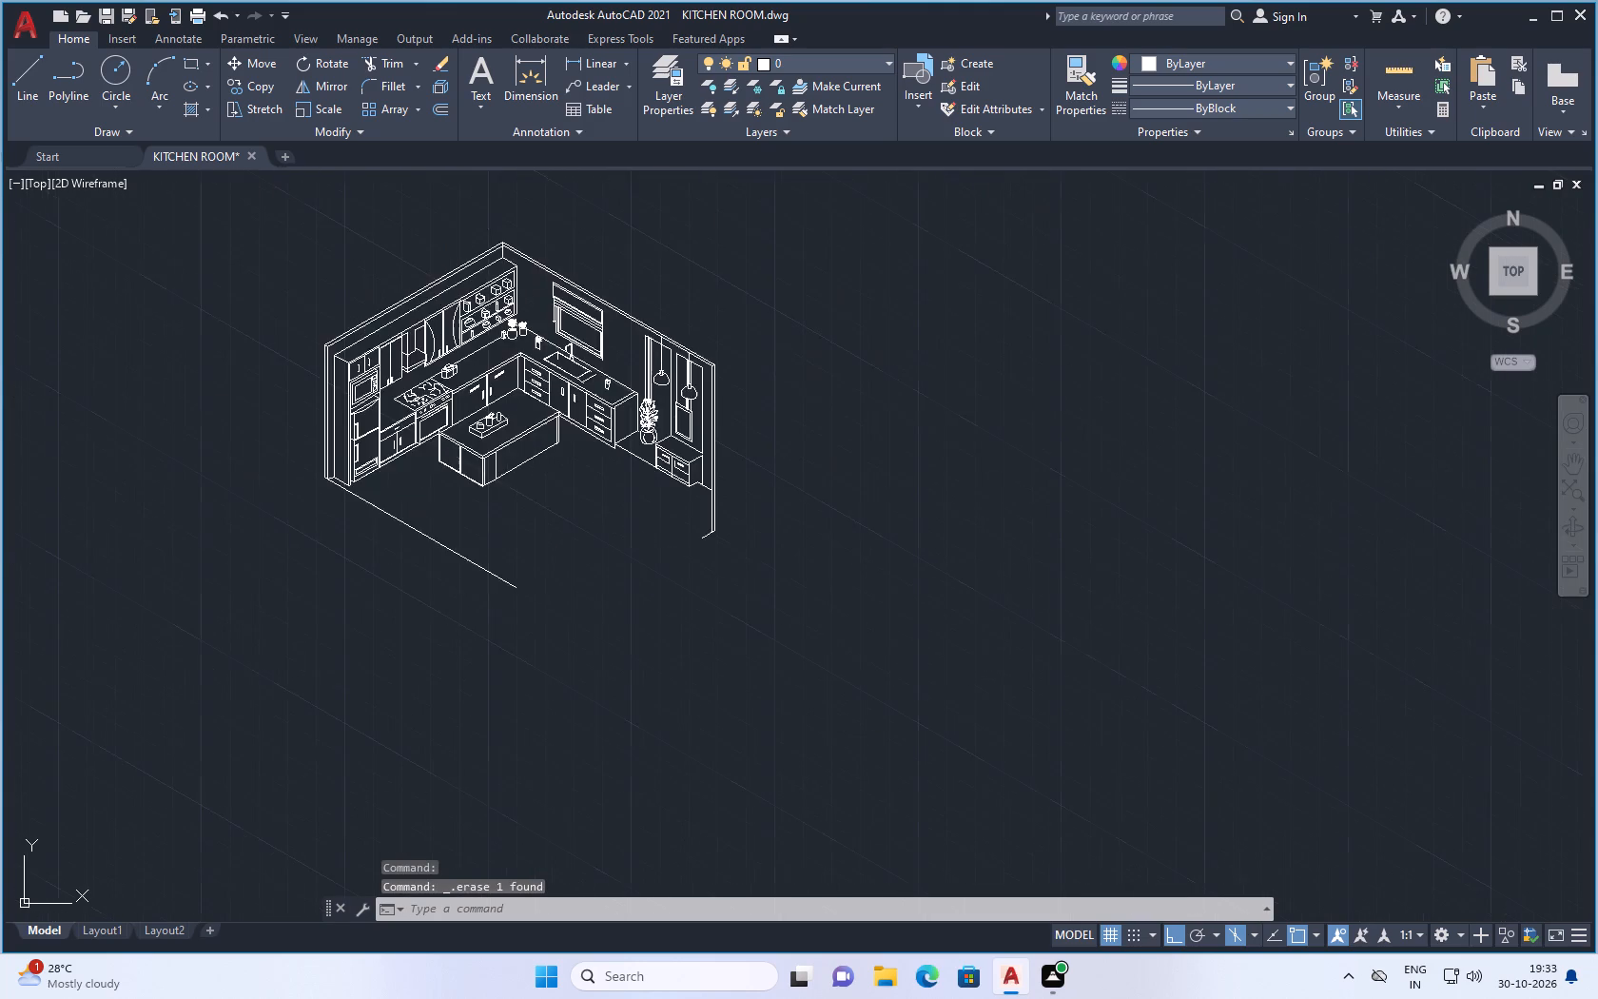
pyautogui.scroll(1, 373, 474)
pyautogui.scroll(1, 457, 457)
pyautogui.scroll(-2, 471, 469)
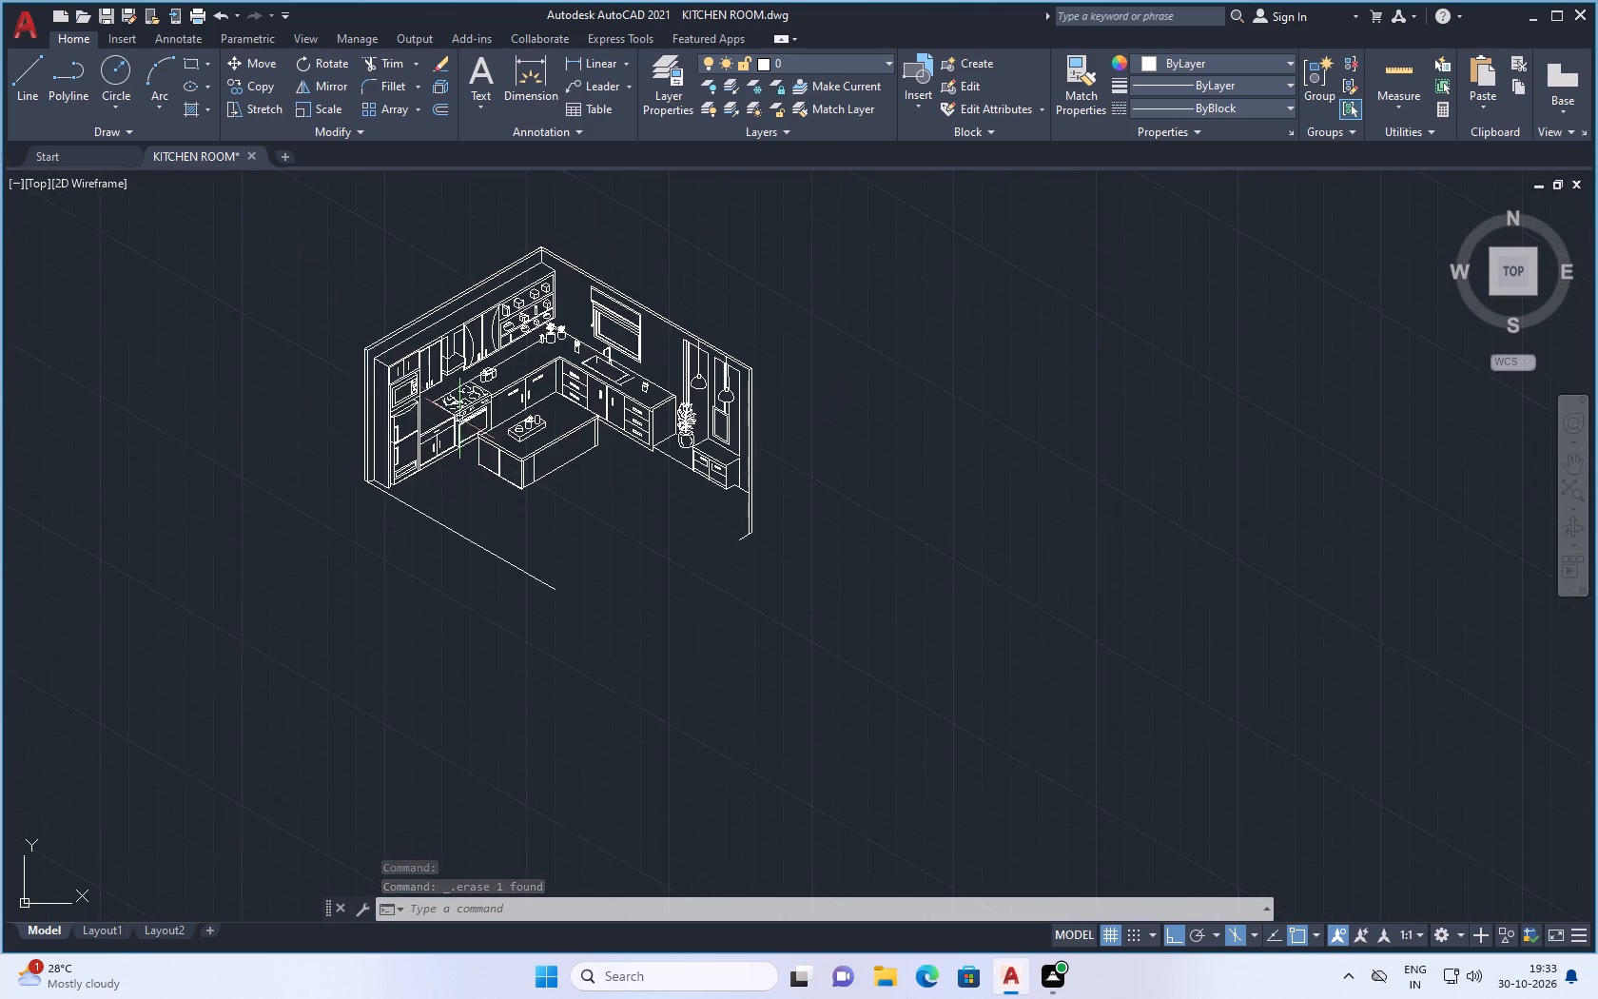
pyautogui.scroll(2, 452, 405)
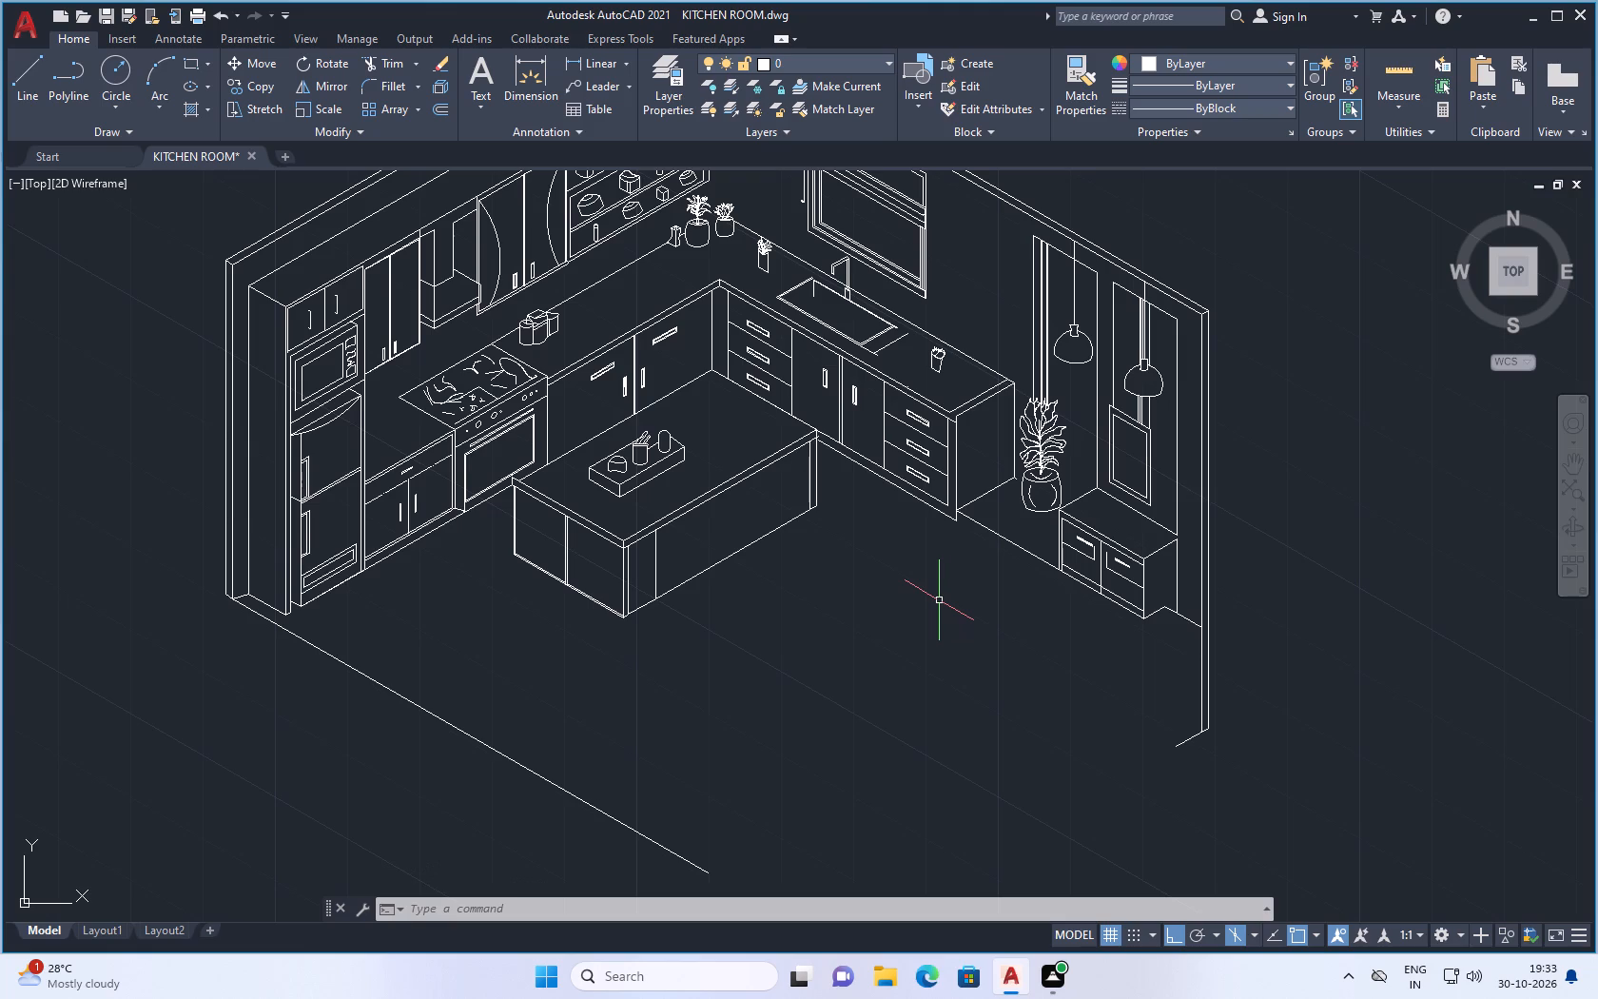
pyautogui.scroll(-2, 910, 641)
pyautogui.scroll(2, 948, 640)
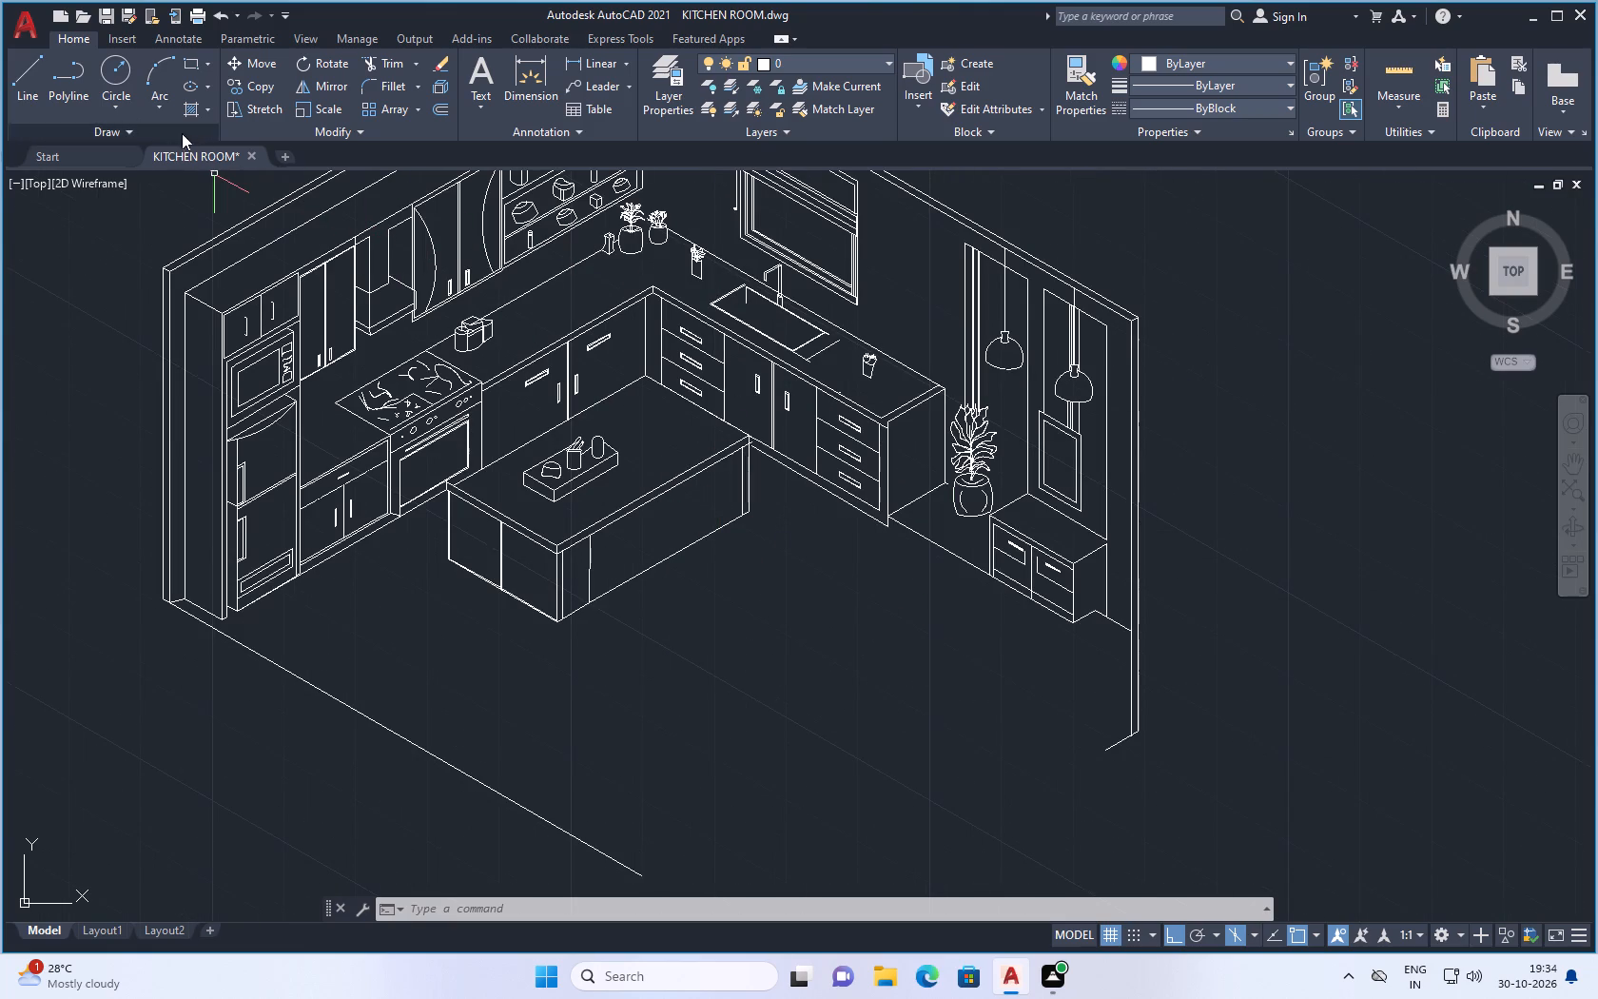
# Draw a closed isometric rectangle about 165 by 97 in isoplane Top on the open floor between the island and the low cabinet.
pyautogui.click(20, 66)
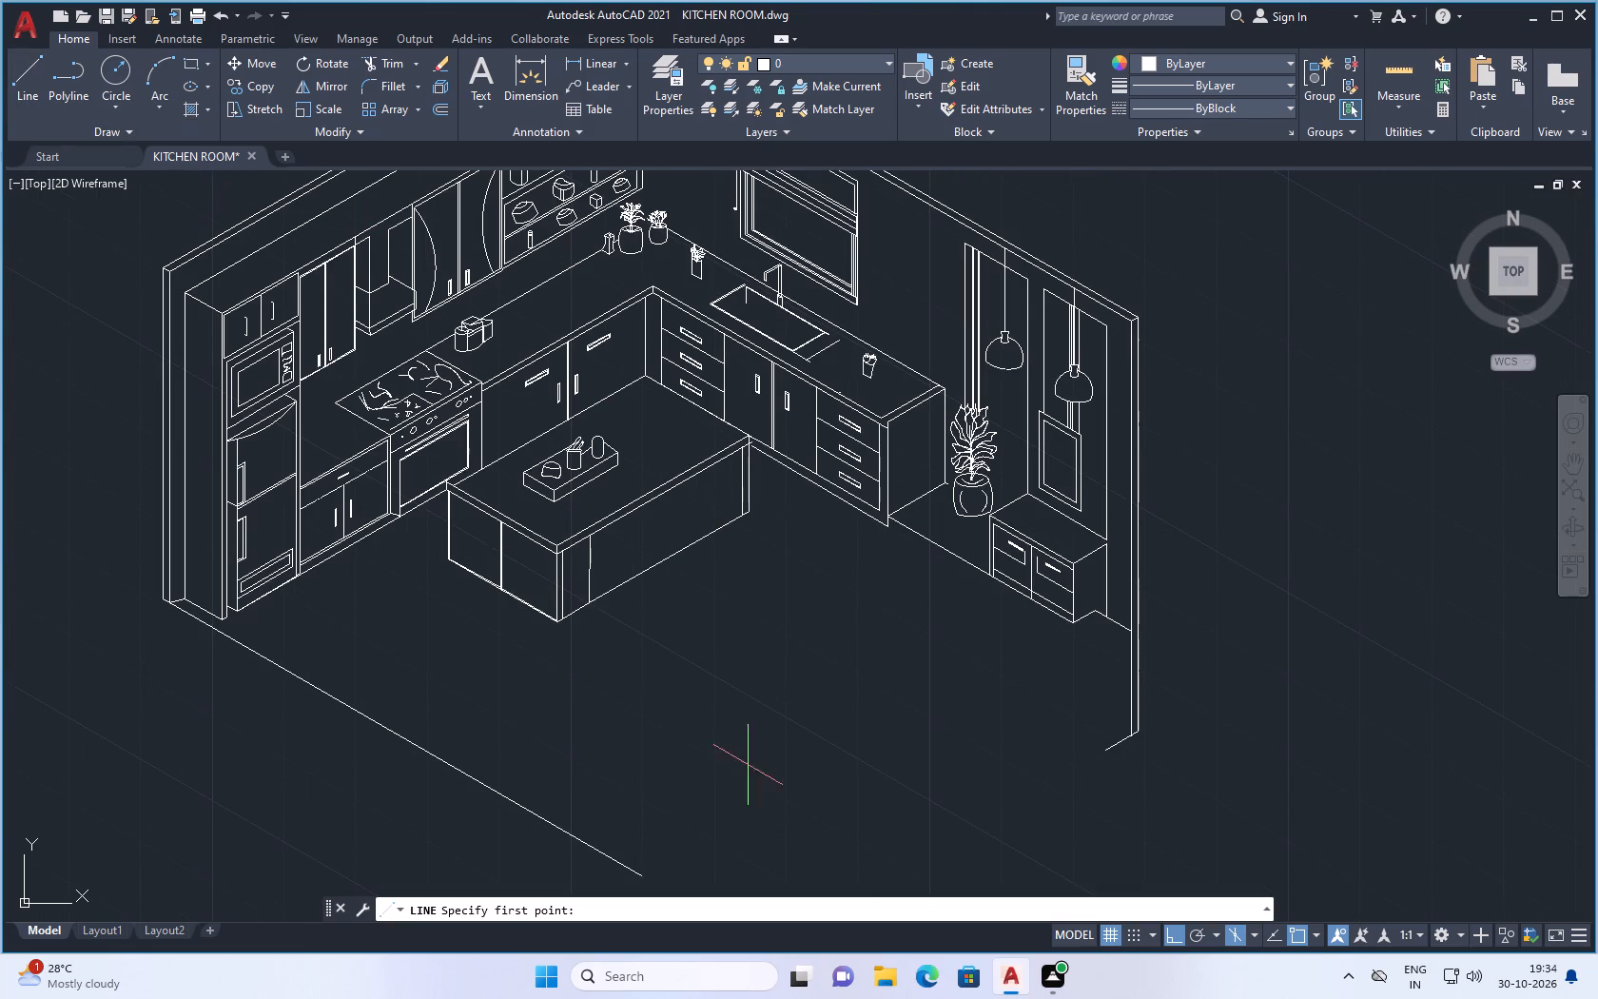
pyautogui.scroll(-1, 761, 770)
pyautogui.scroll(1, 781, 752)
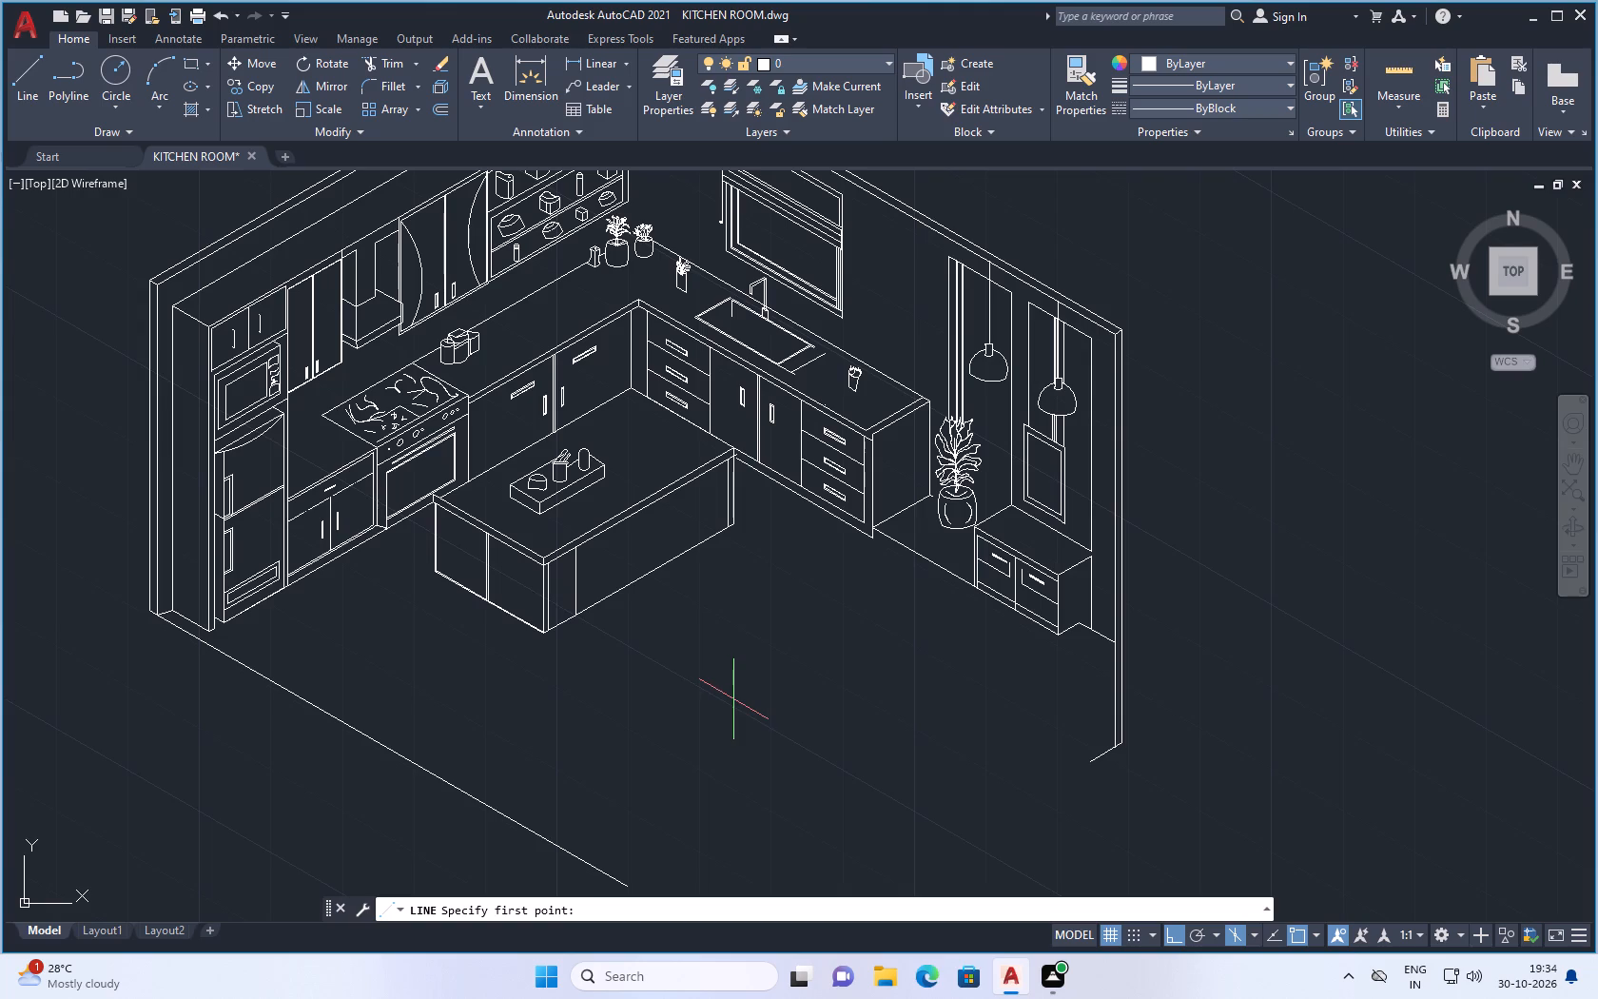
pyautogui.click(723, 721)
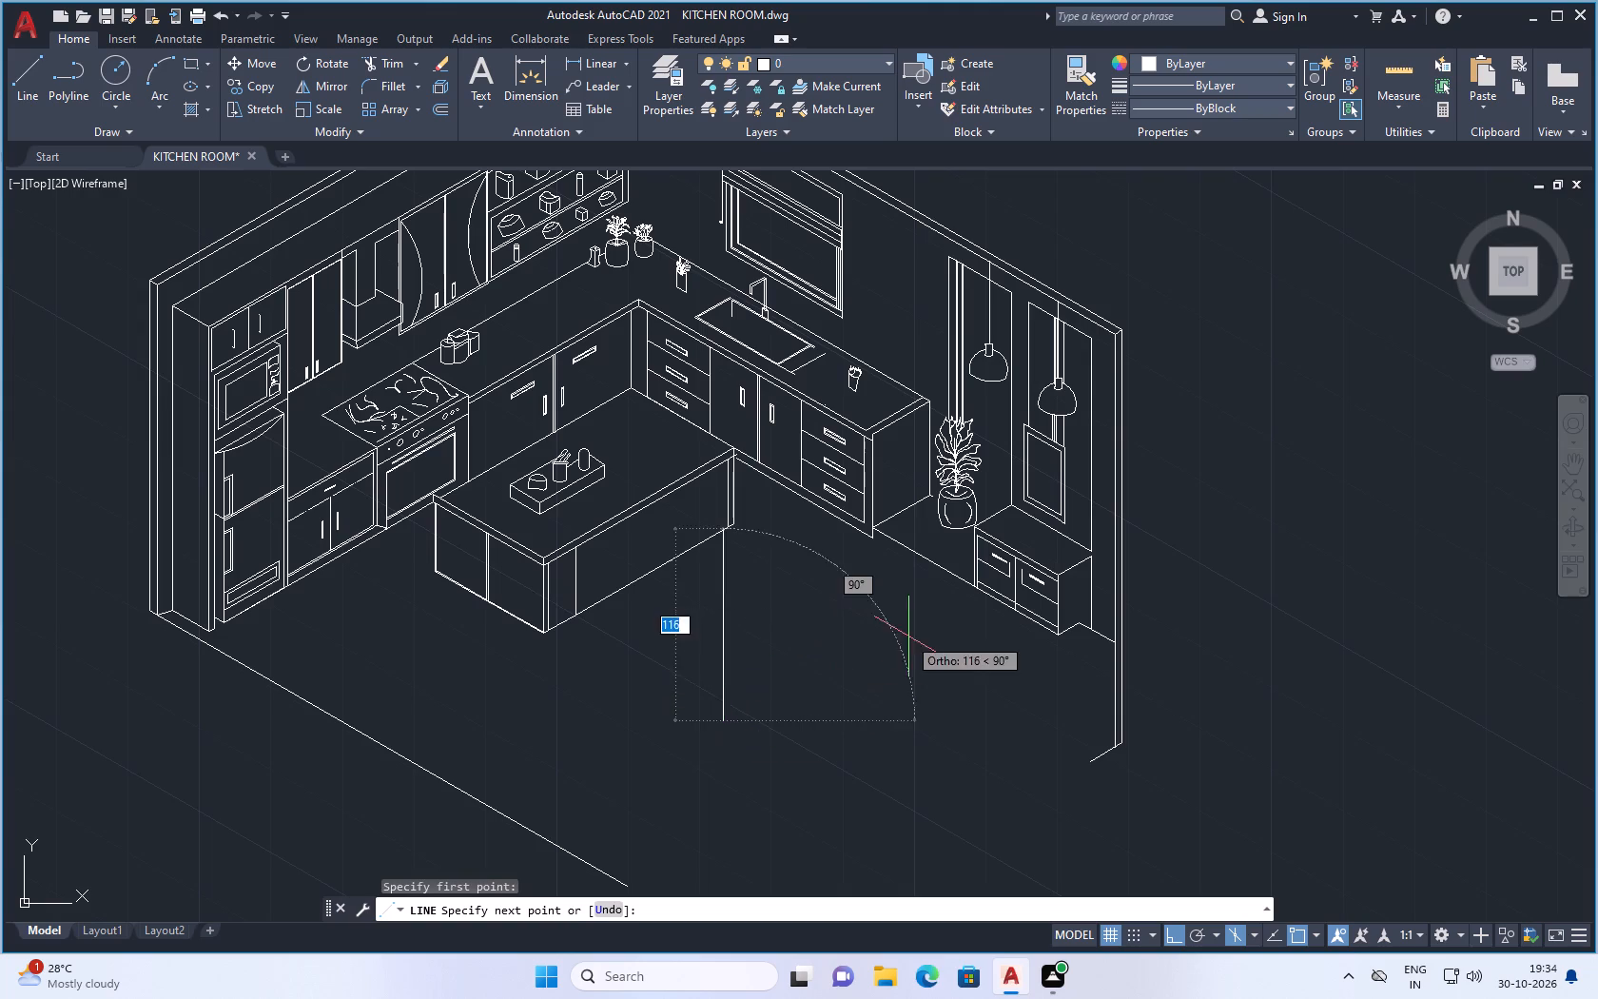
pyautogui.click(1250, 930)
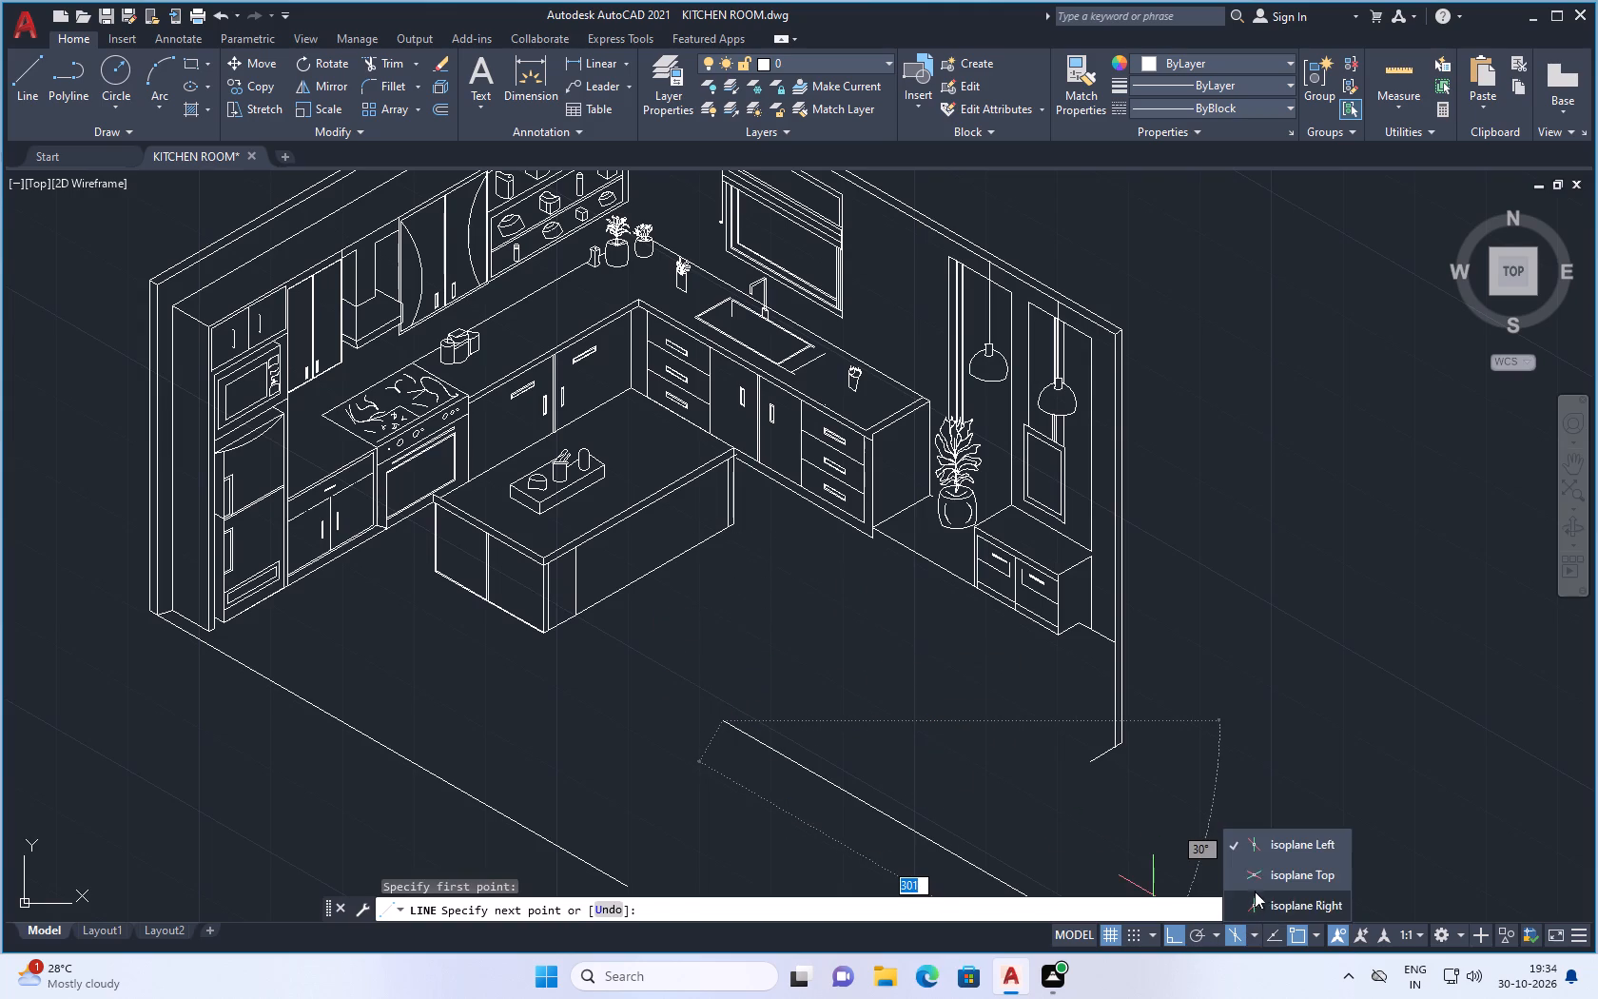
pyautogui.click(1252, 875)
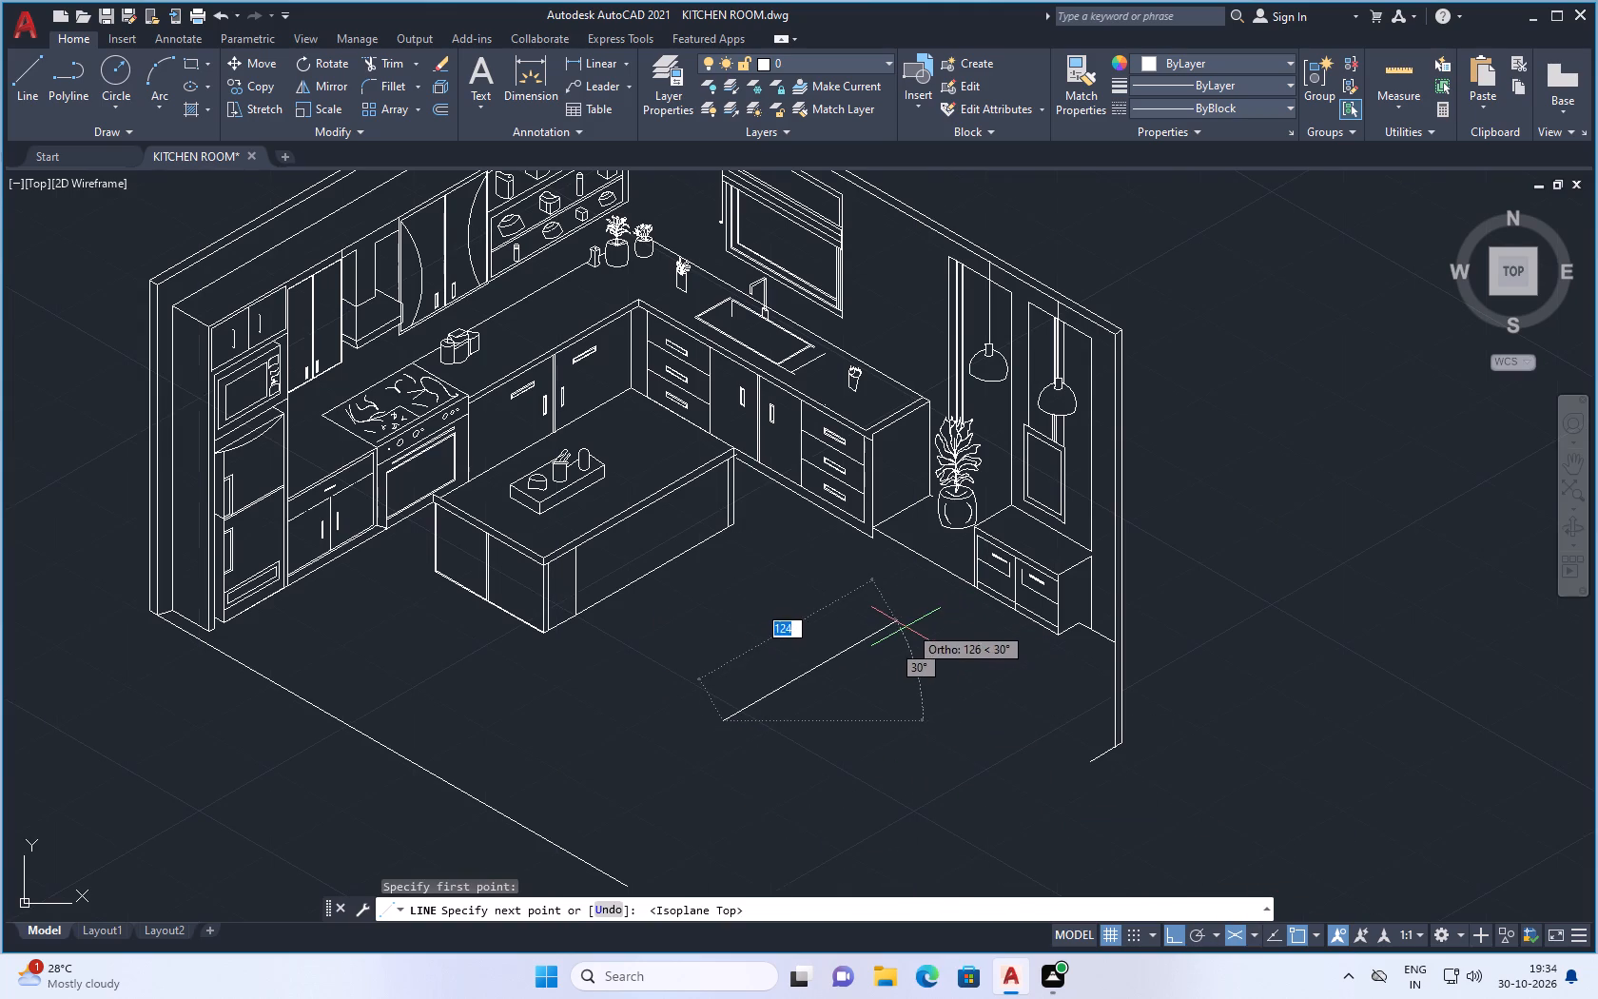
pyautogui.scroll(1, 918, 615)
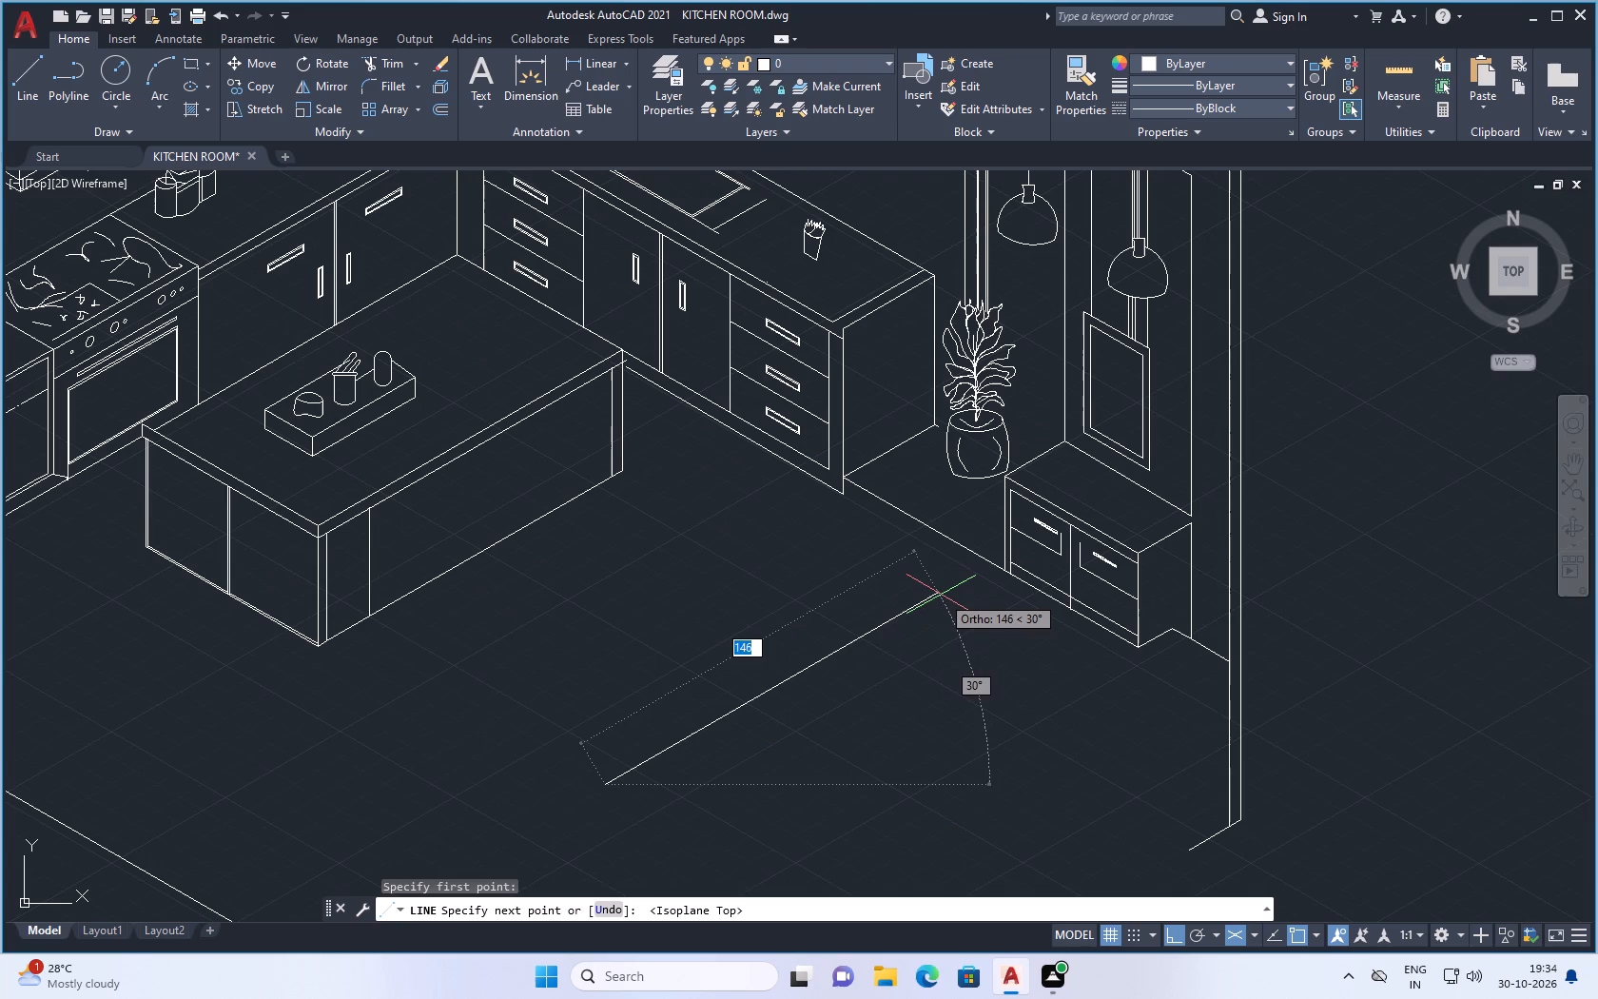
pyautogui.moveTo(941, 595); pyautogui.dragTo(948, 606)
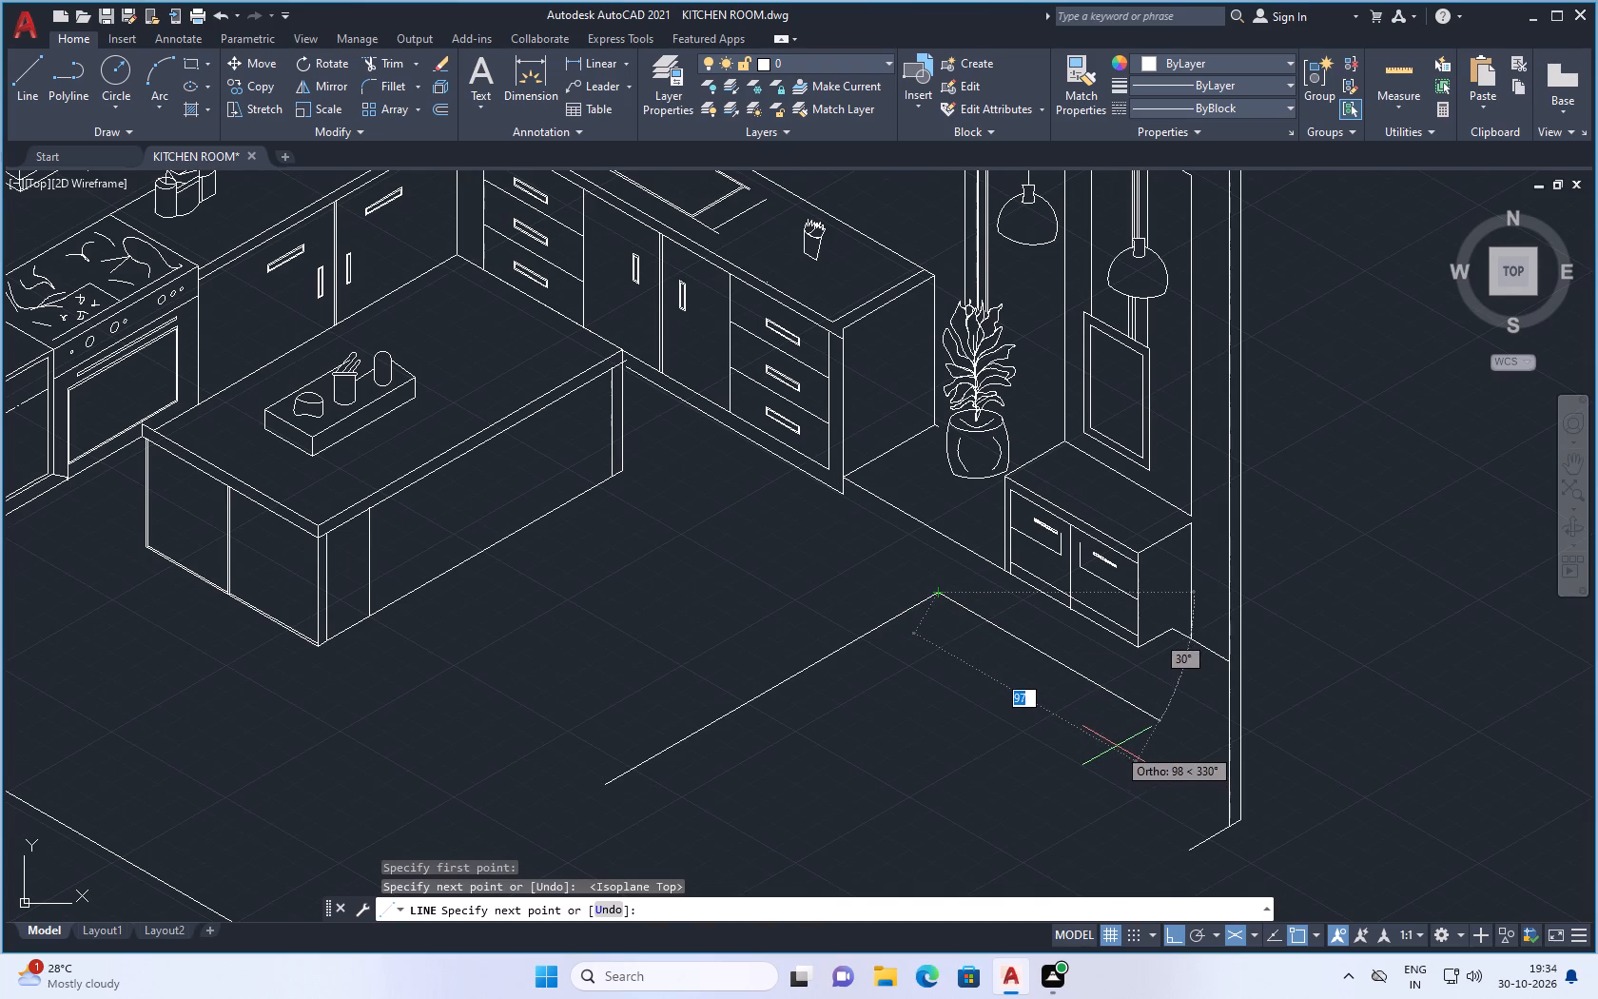
pyautogui.click(1117, 746)
pyautogui.scroll(-2, 1000, 829)
pyautogui.scroll(2, 918, 887)
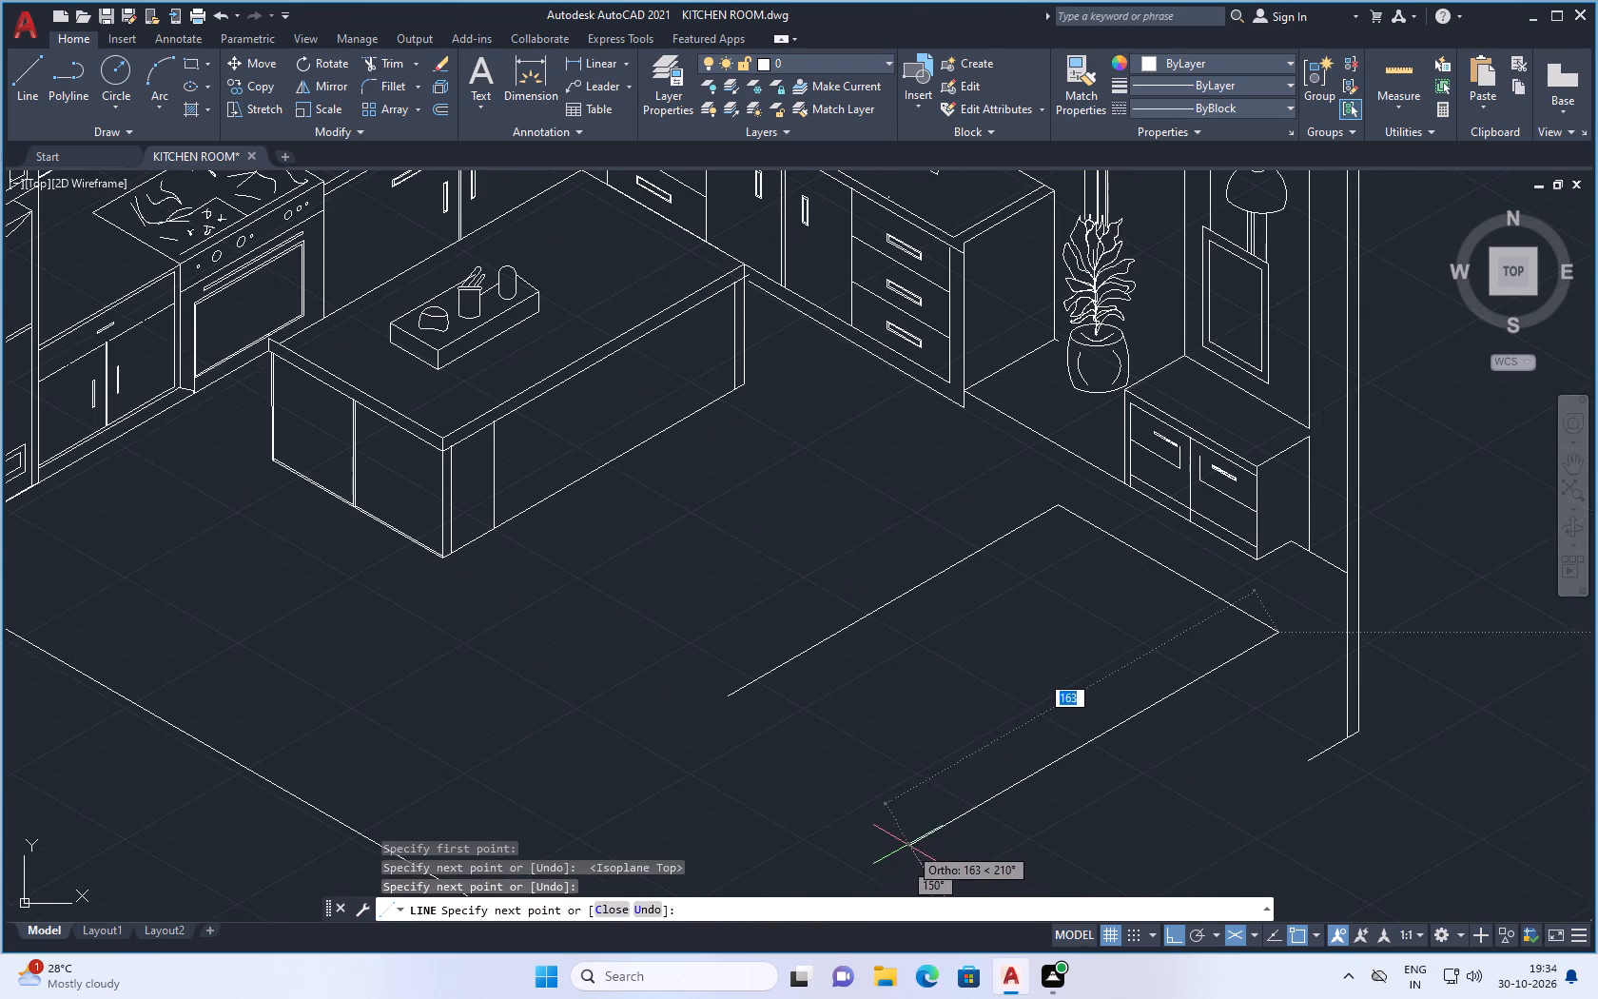
pyautogui.click(900, 847)
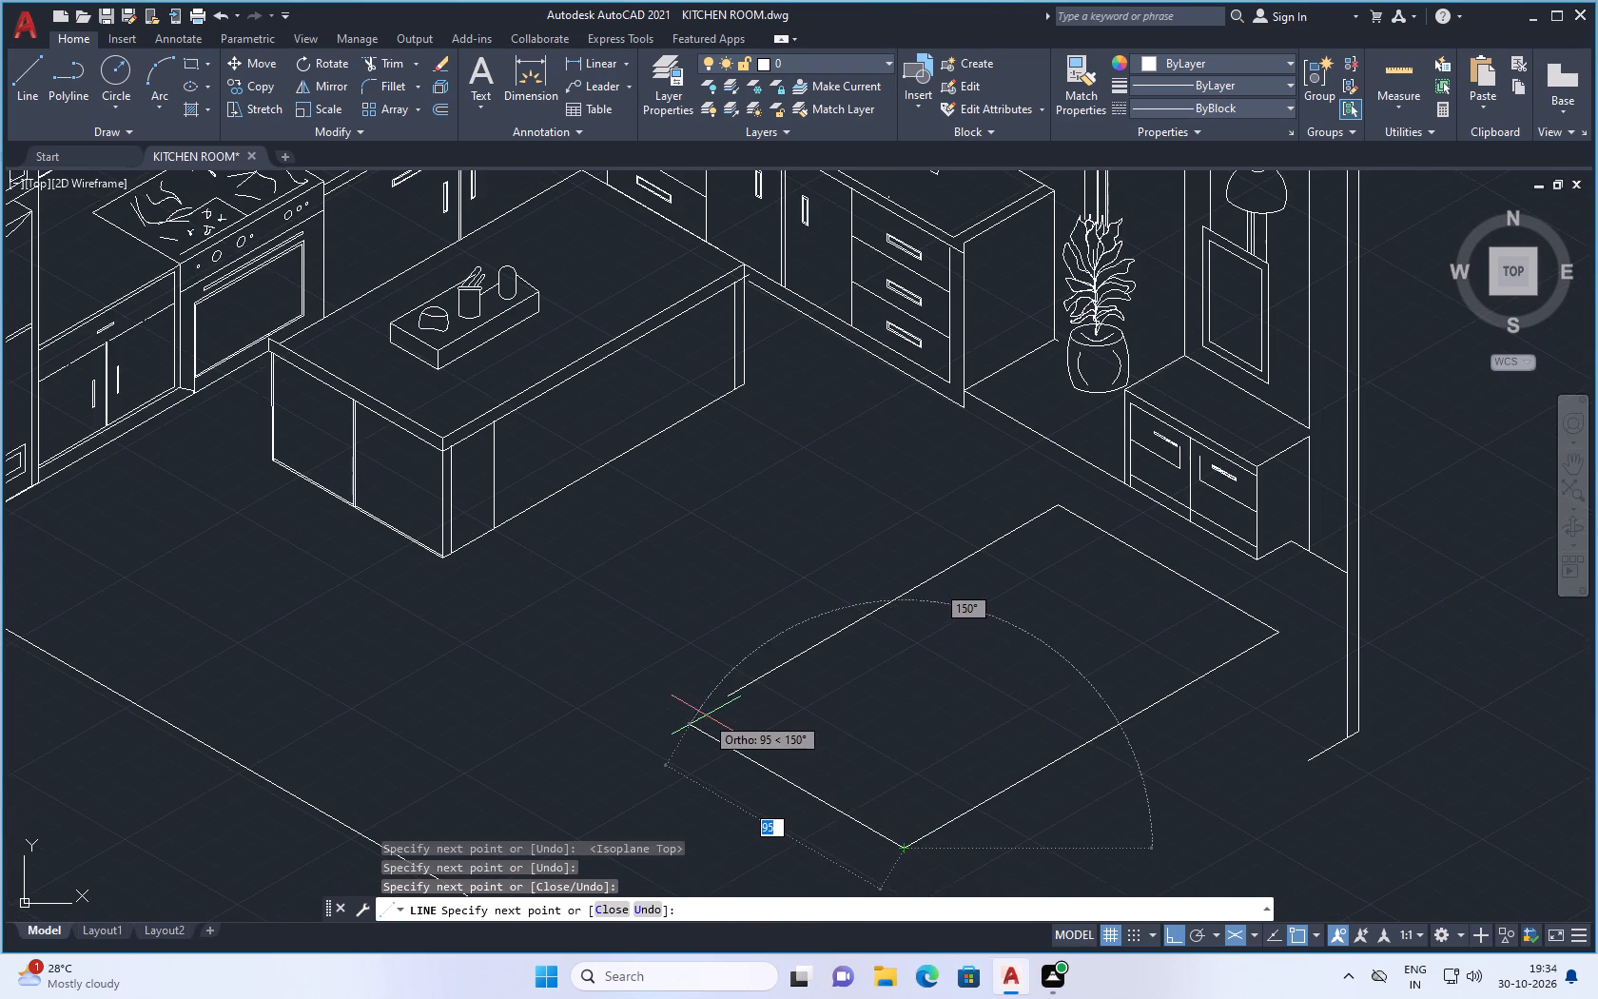
pyautogui.click(684, 726)
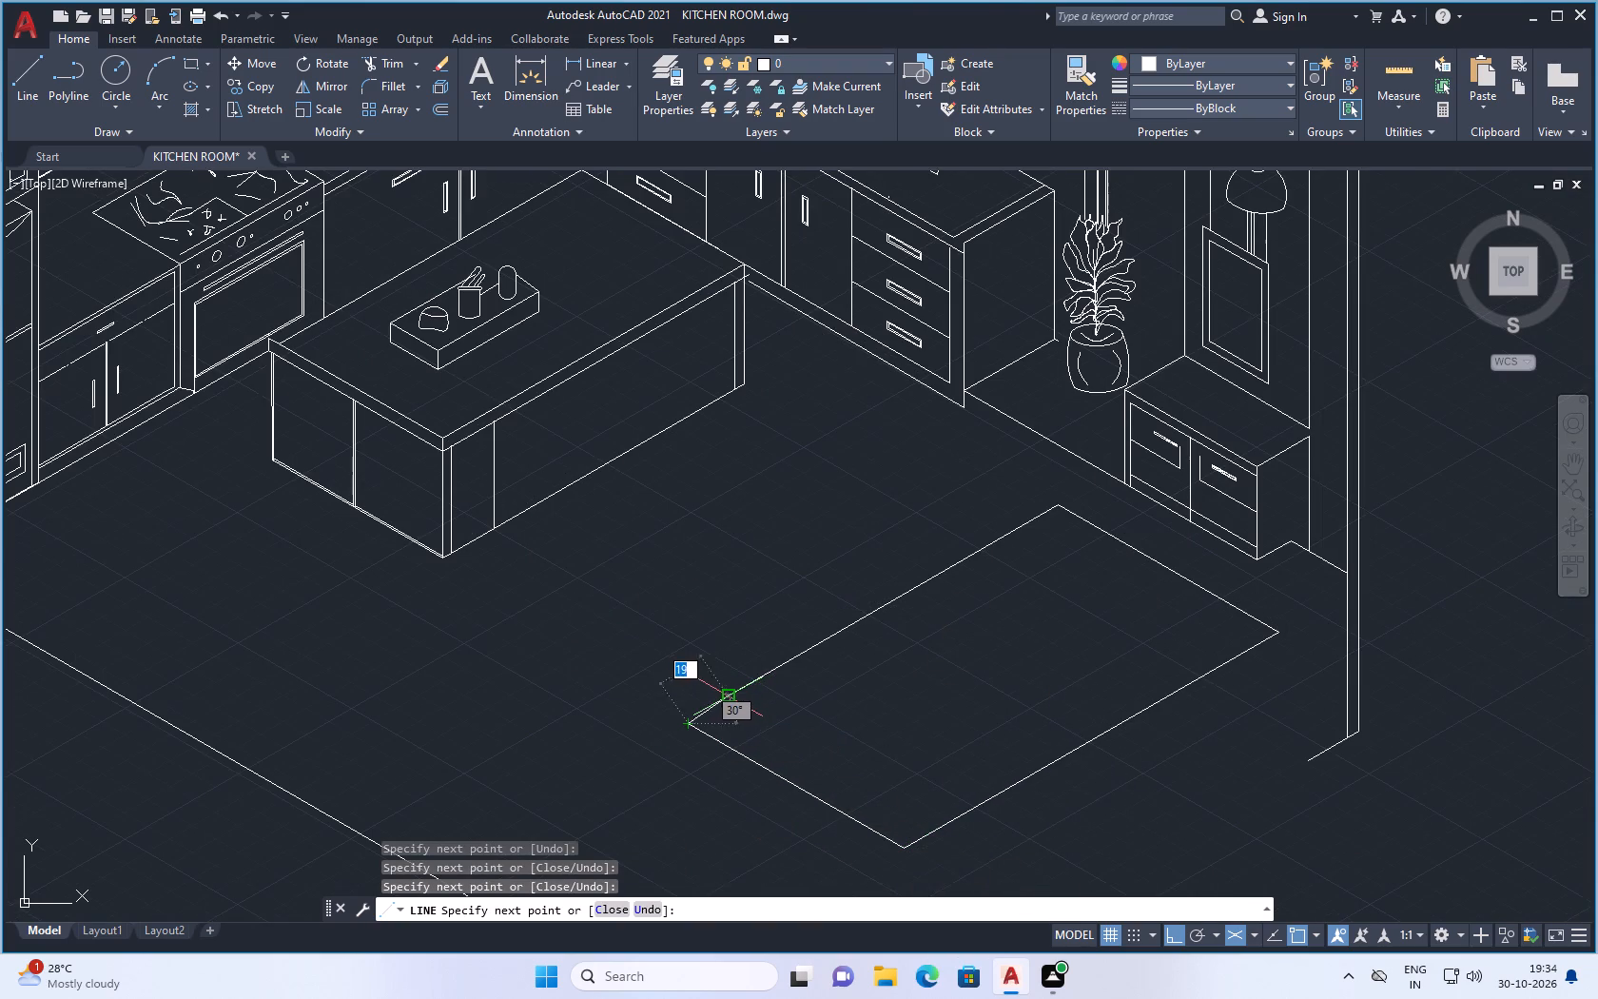
pyautogui.click(727, 695)
pyautogui.press('Escape')
pyautogui.scroll(-2, 807, 690)
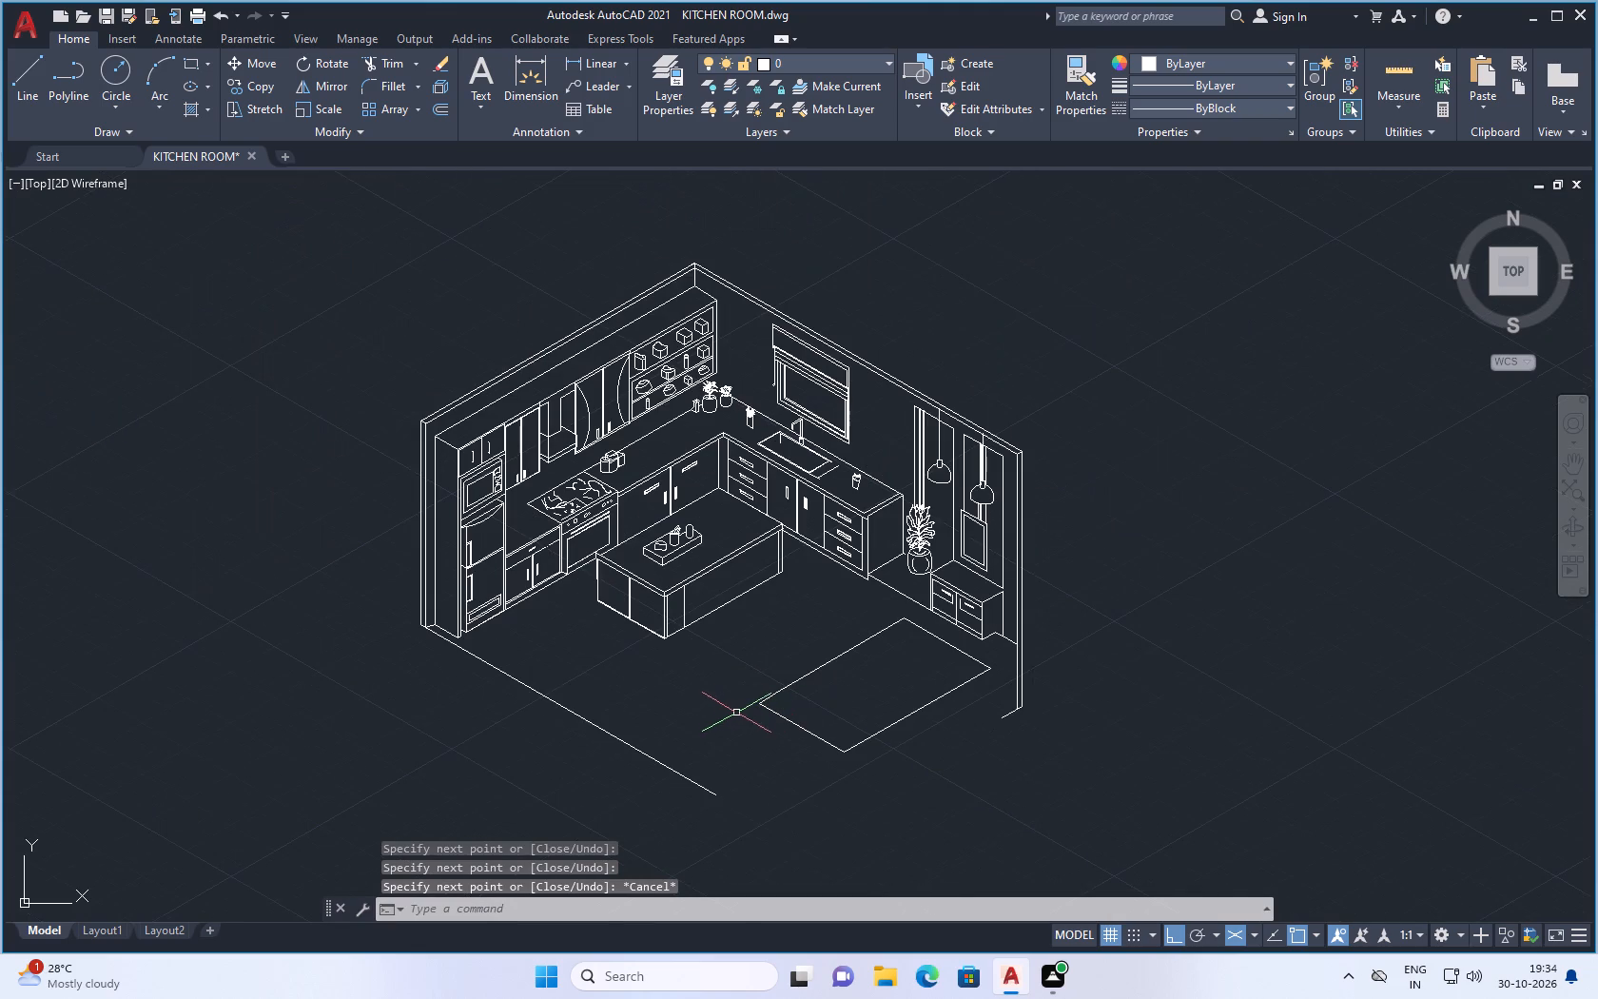
# Draw the long front side's thickness in isoplane Right: a short drop from the front corner, a parallel lower edge about 168 long, and a closing end line.
pyautogui.scroll(-1, 747, 707)
pyautogui.scroll(2, 750, 751)
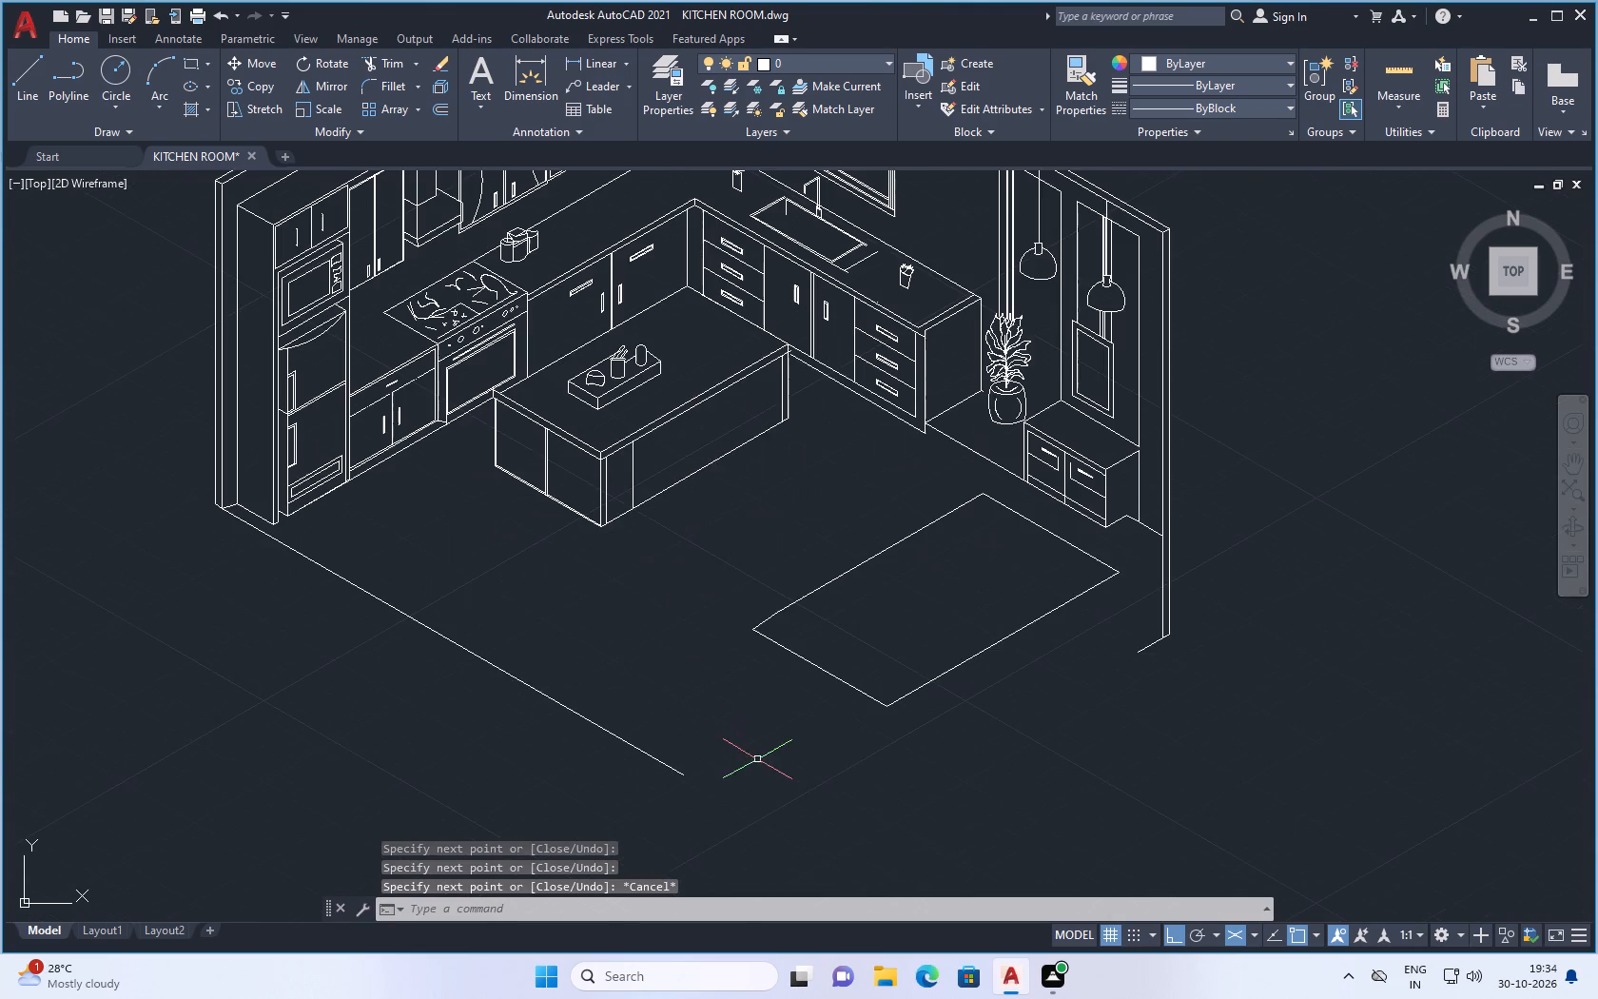
pyautogui.press('space')
pyautogui.scroll(2, 893, 707)
pyautogui.click(875, 710)
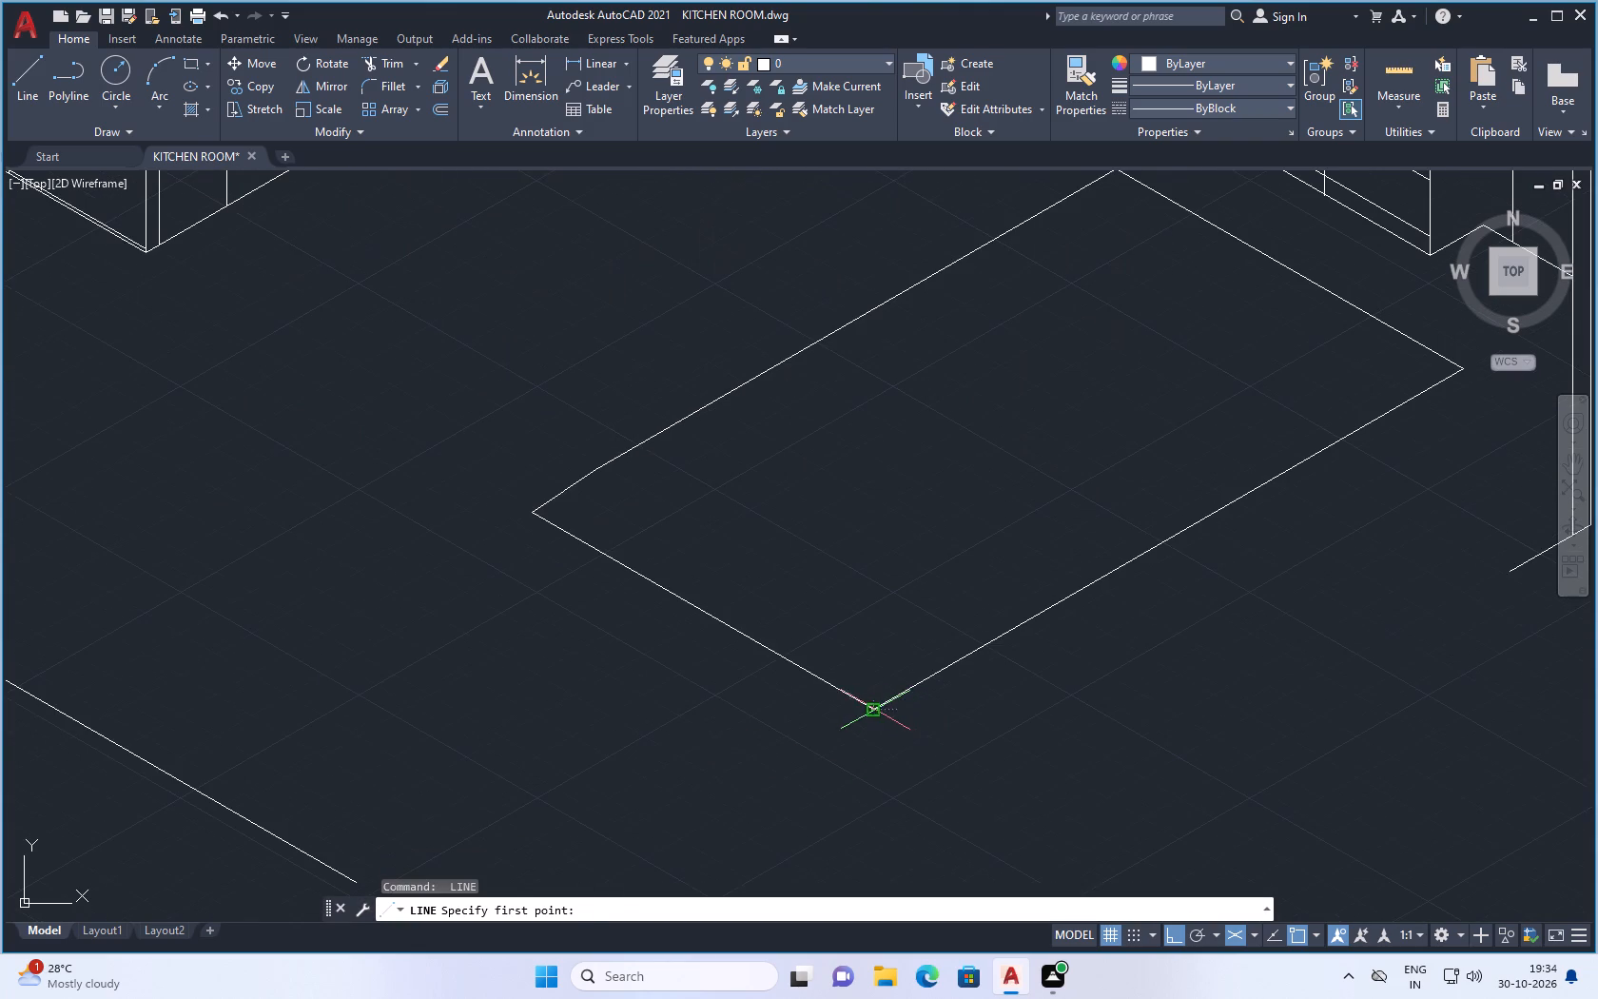
pyautogui.click(1255, 930)
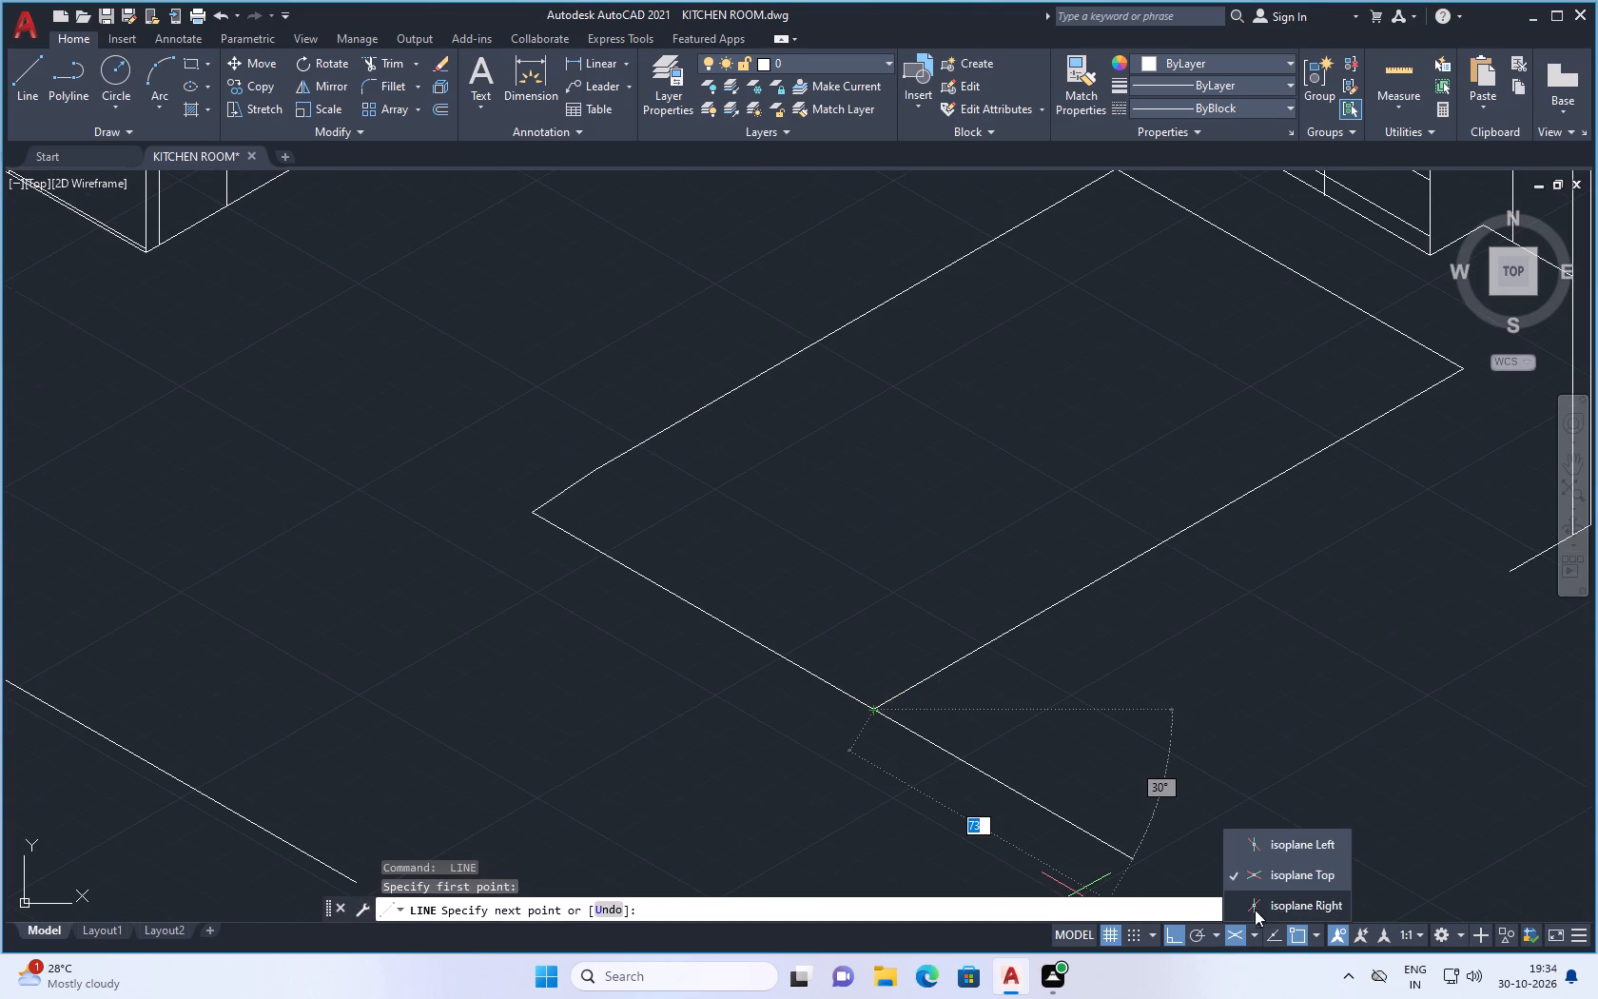
pyautogui.click(1256, 902)
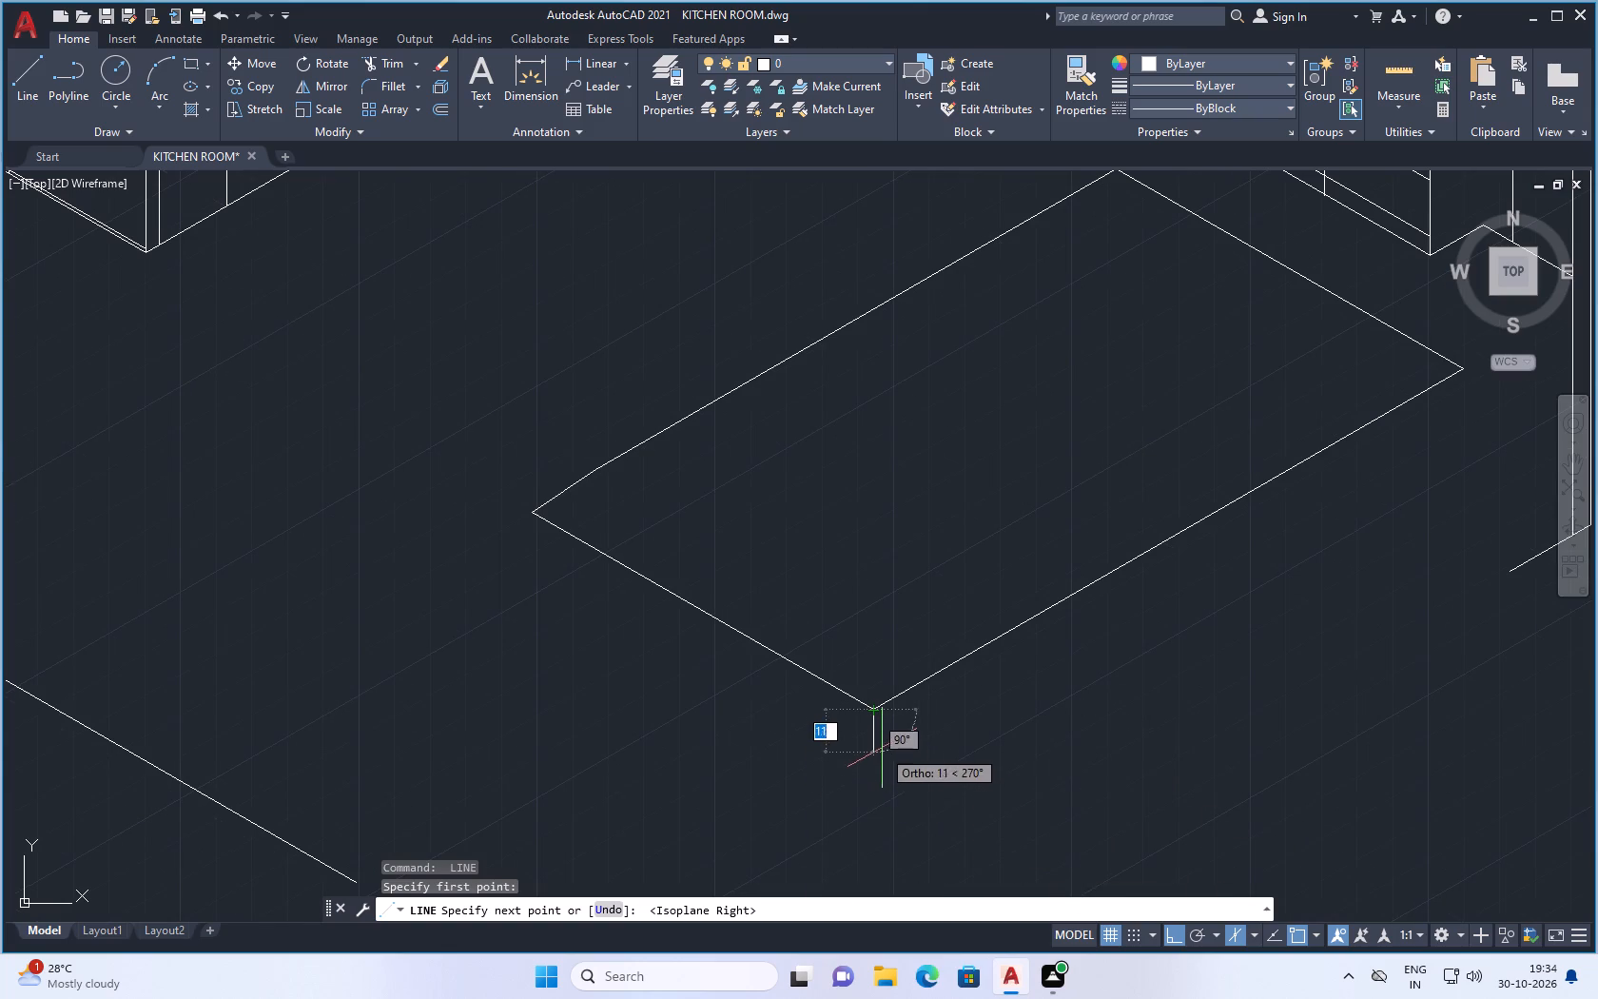
pyautogui.click(882, 737)
pyautogui.scroll(-2, 1013, 710)
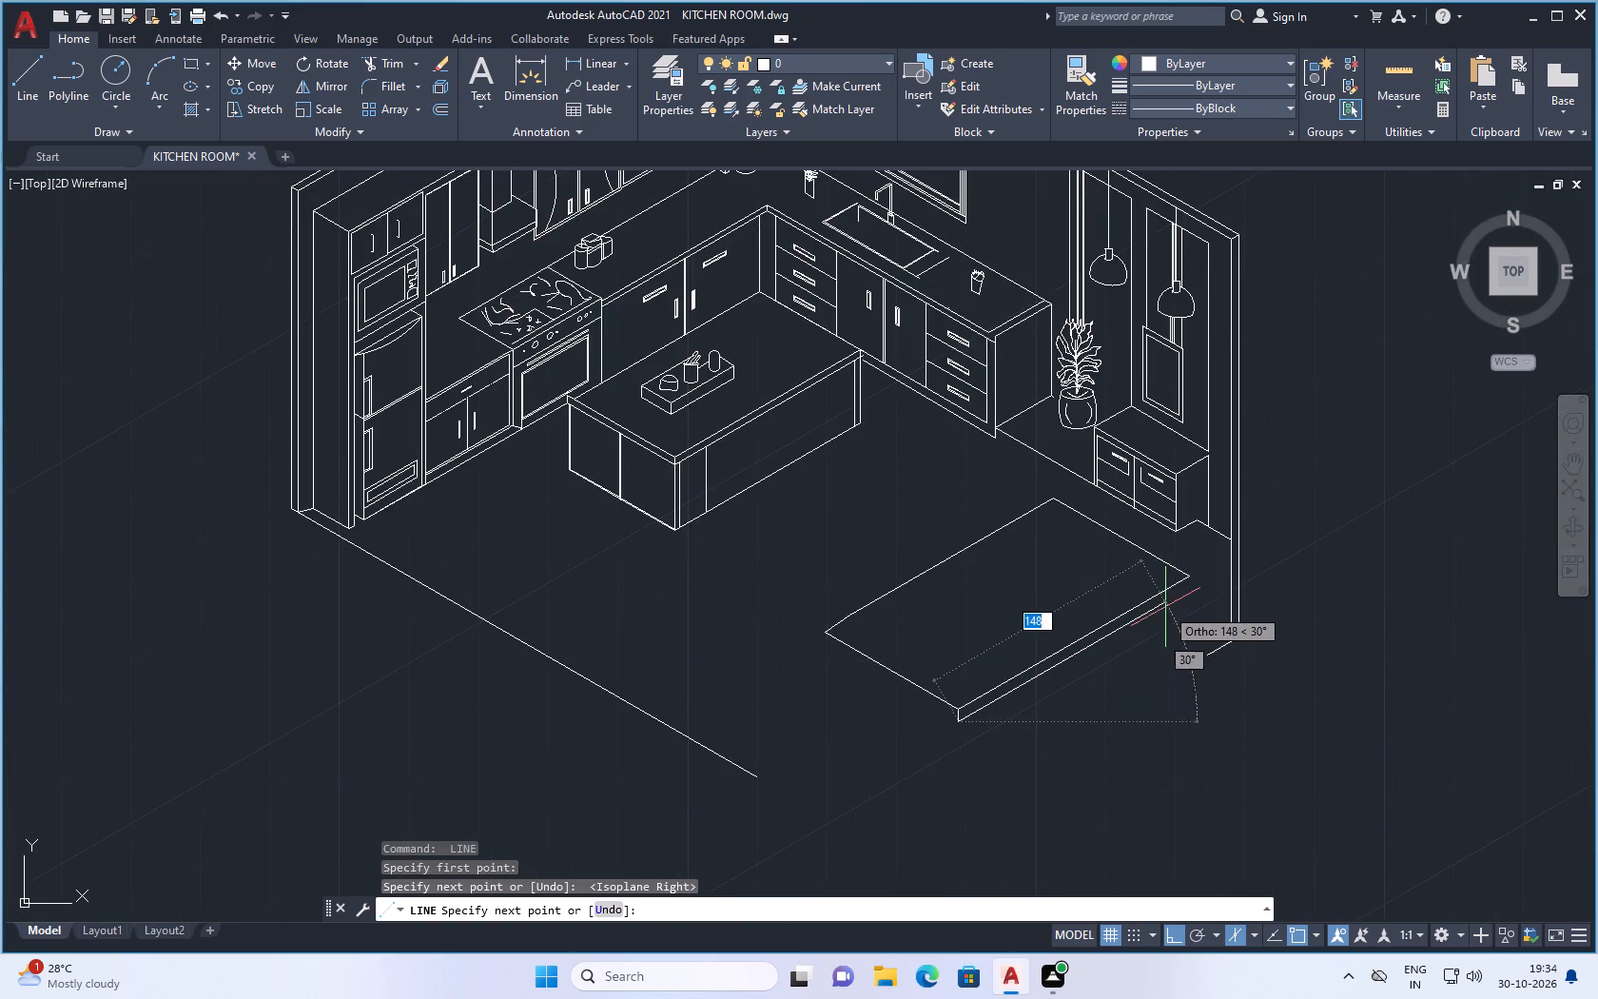
pyautogui.scroll(2, 1165, 607)
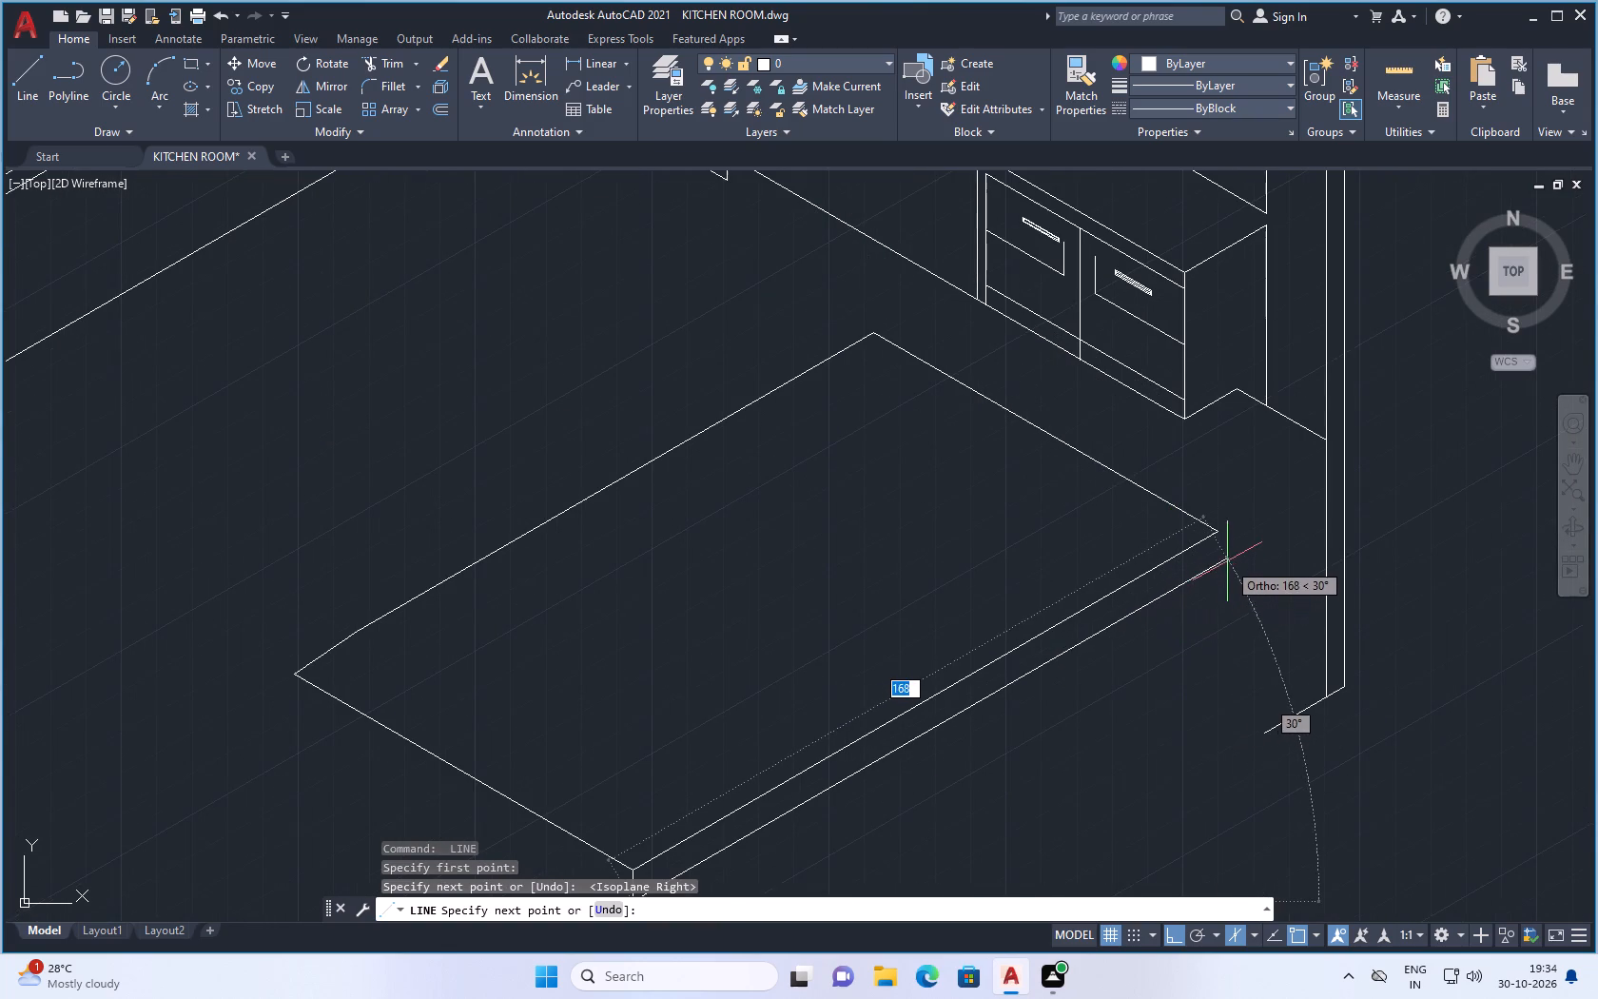
pyautogui.click(1220, 565)
pyautogui.click(1219, 534)
pyautogui.press('space')
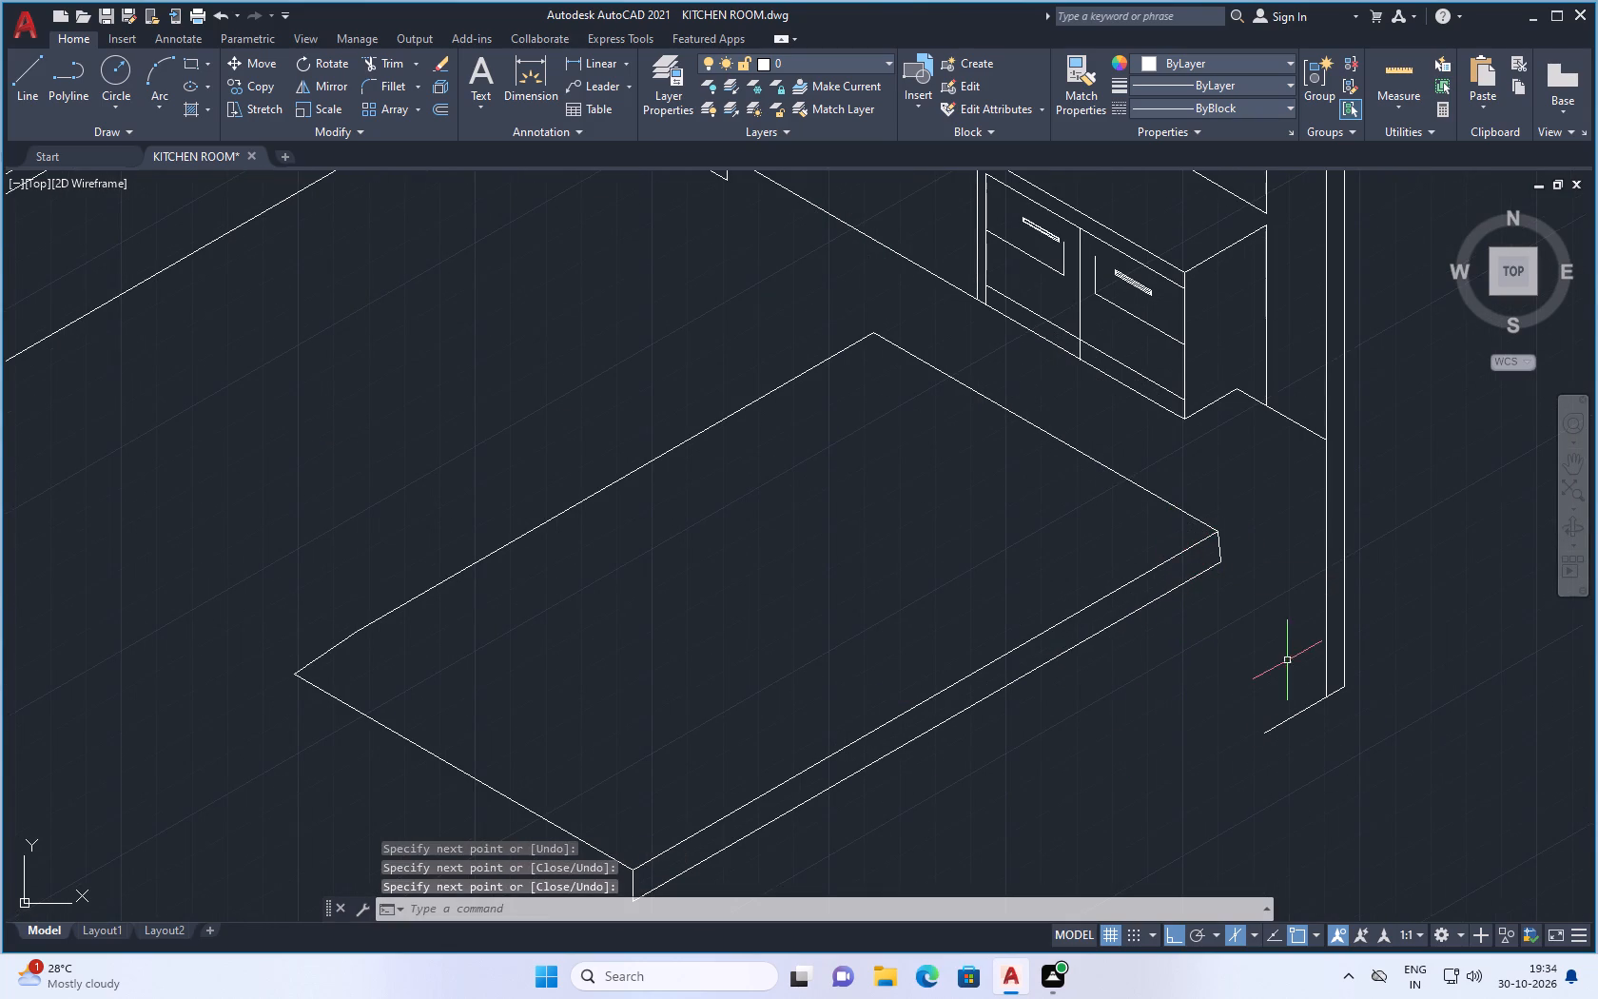
# Draw the short front side's lower edge in isoplane Top, from the bottom of the front corner to just below the opposite corner.
pyautogui.scroll(-2, 1034, 639)
pyautogui.press('space')
pyautogui.scroll(3, 843, 754)
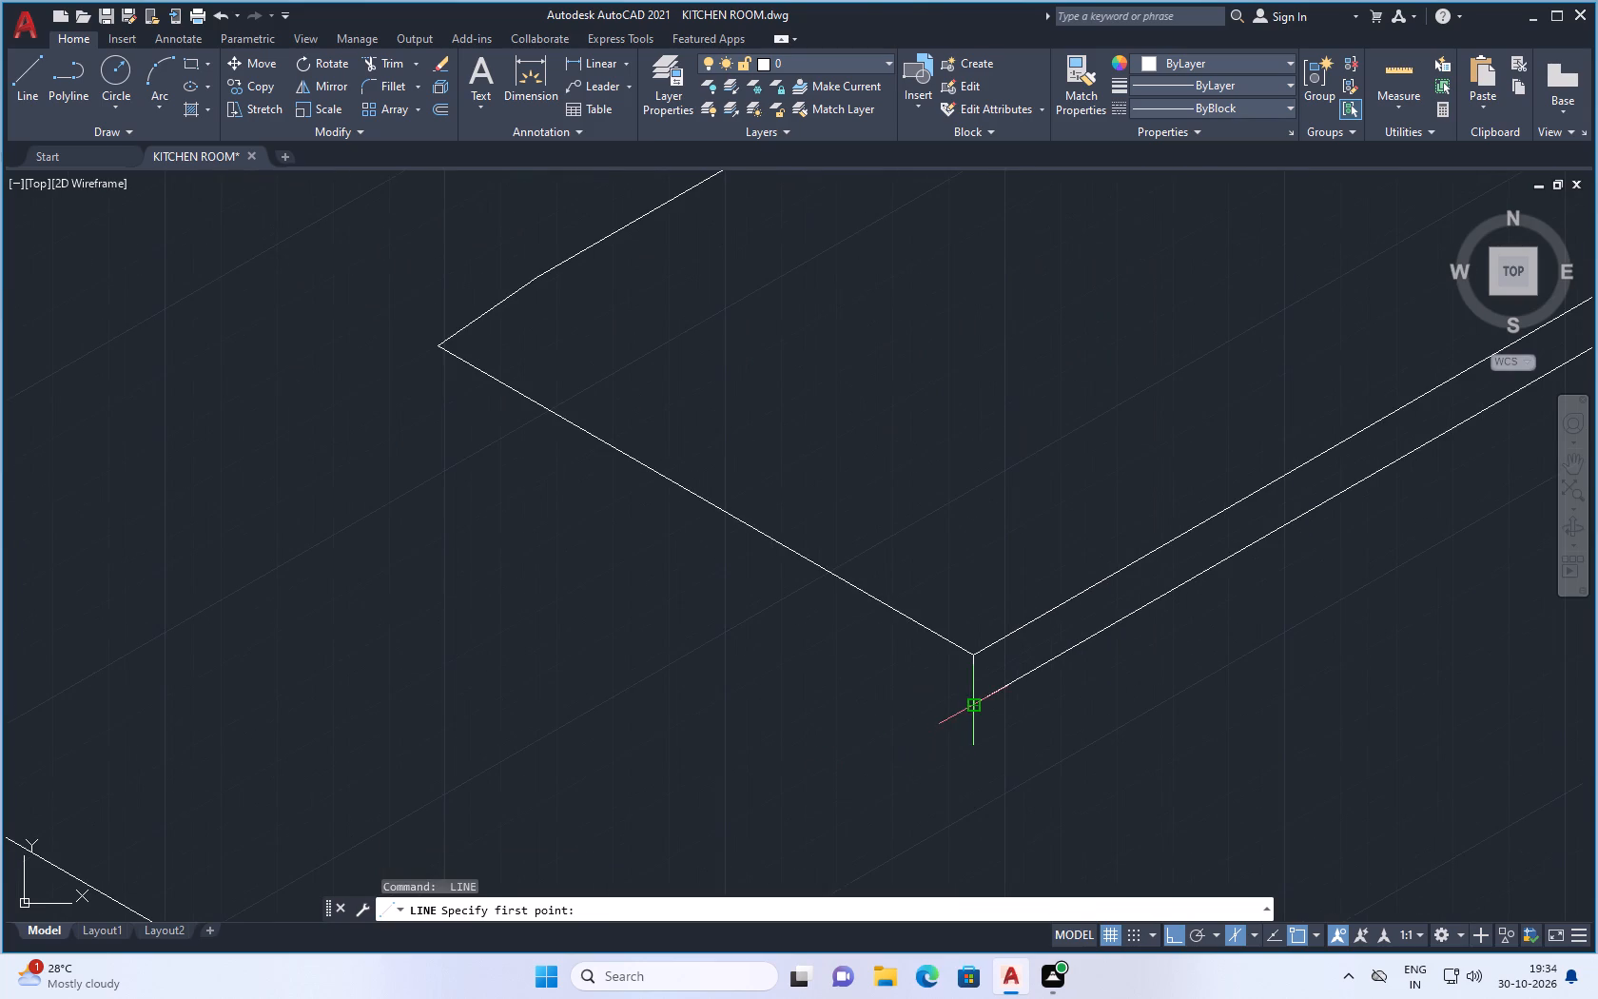
pyautogui.click(980, 705)
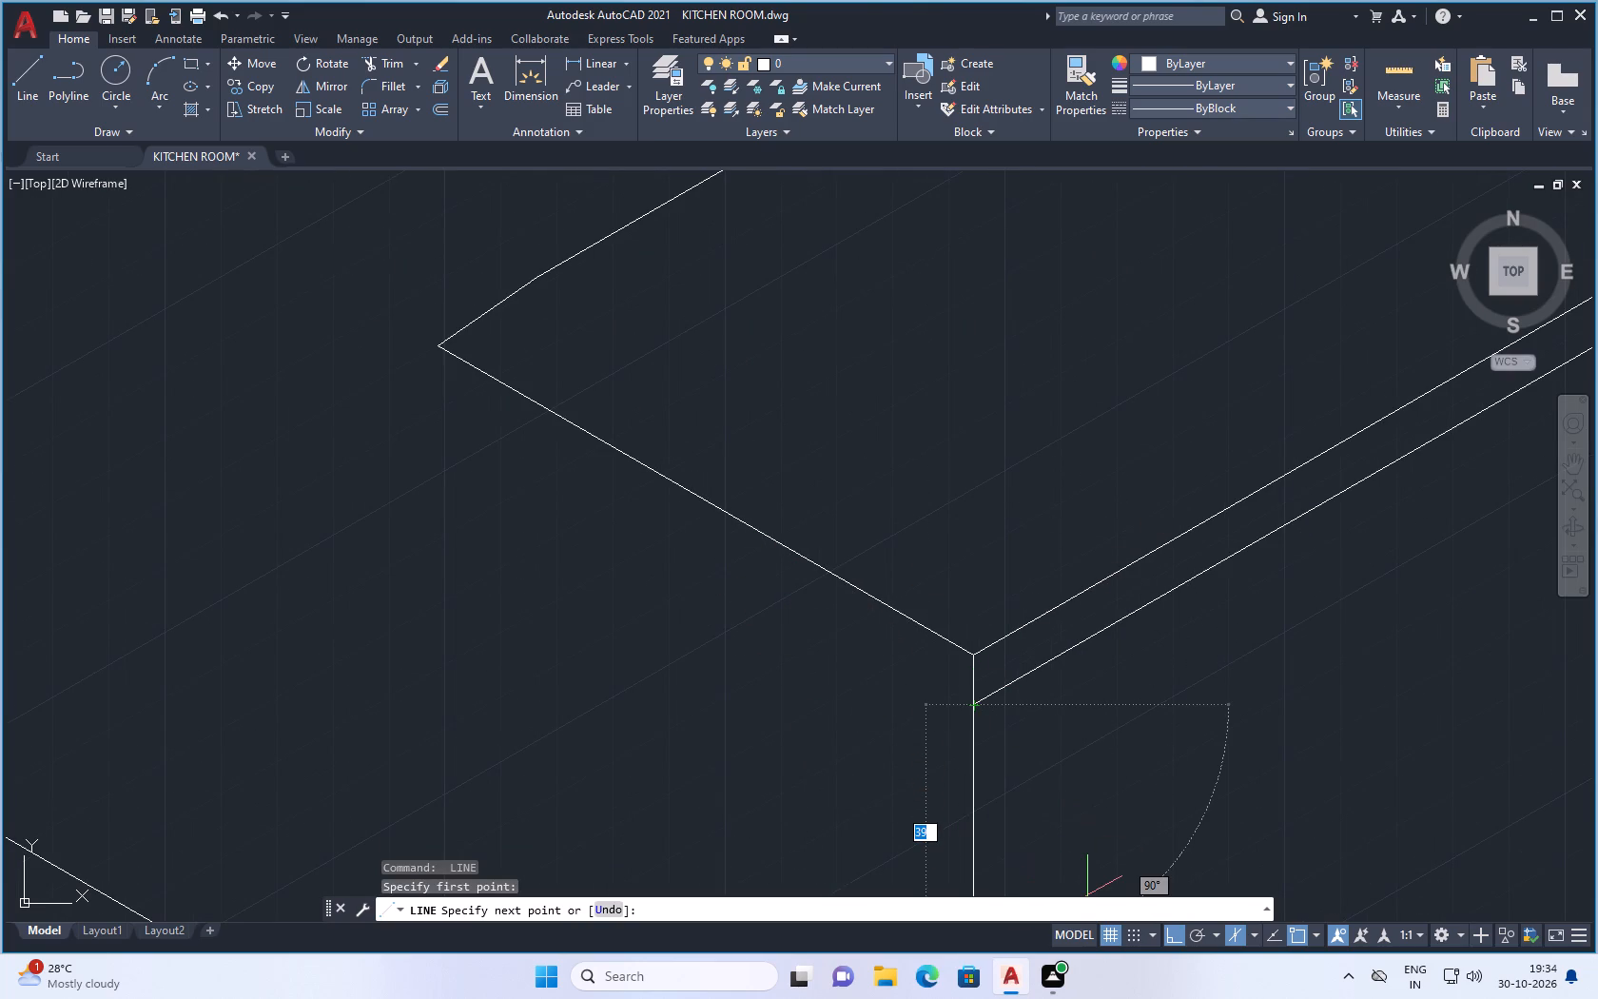
pyautogui.click(1257, 936)
pyautogui.click(1278, 869)
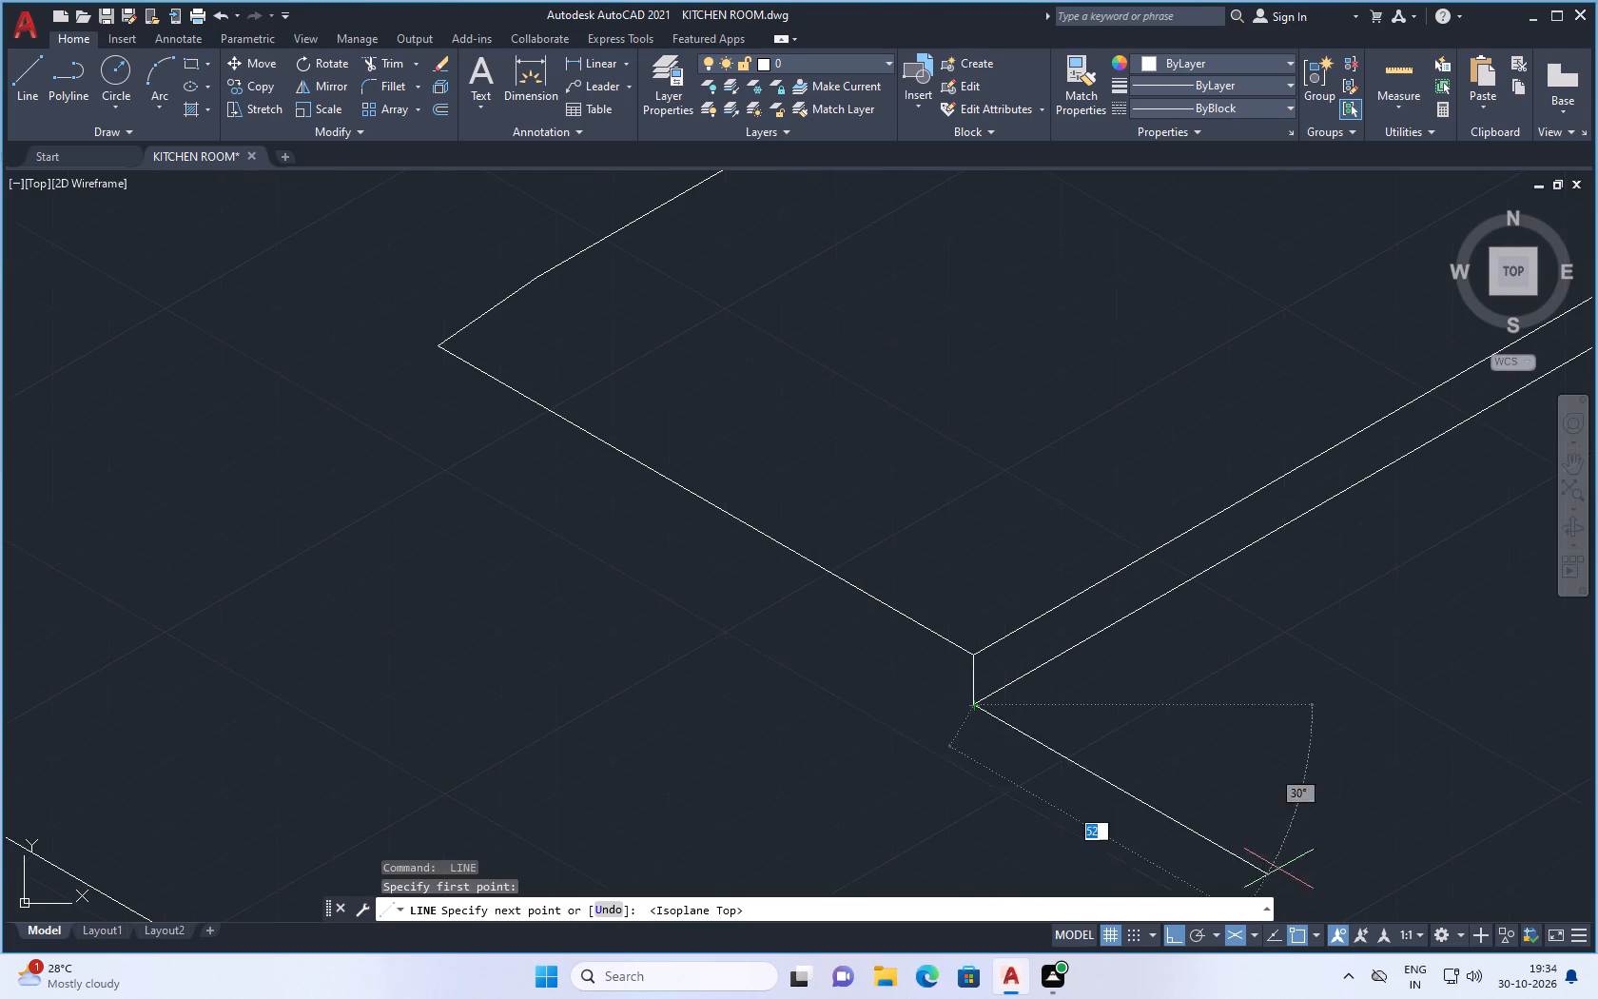
pyautogui.scroll(1, 343, 403)
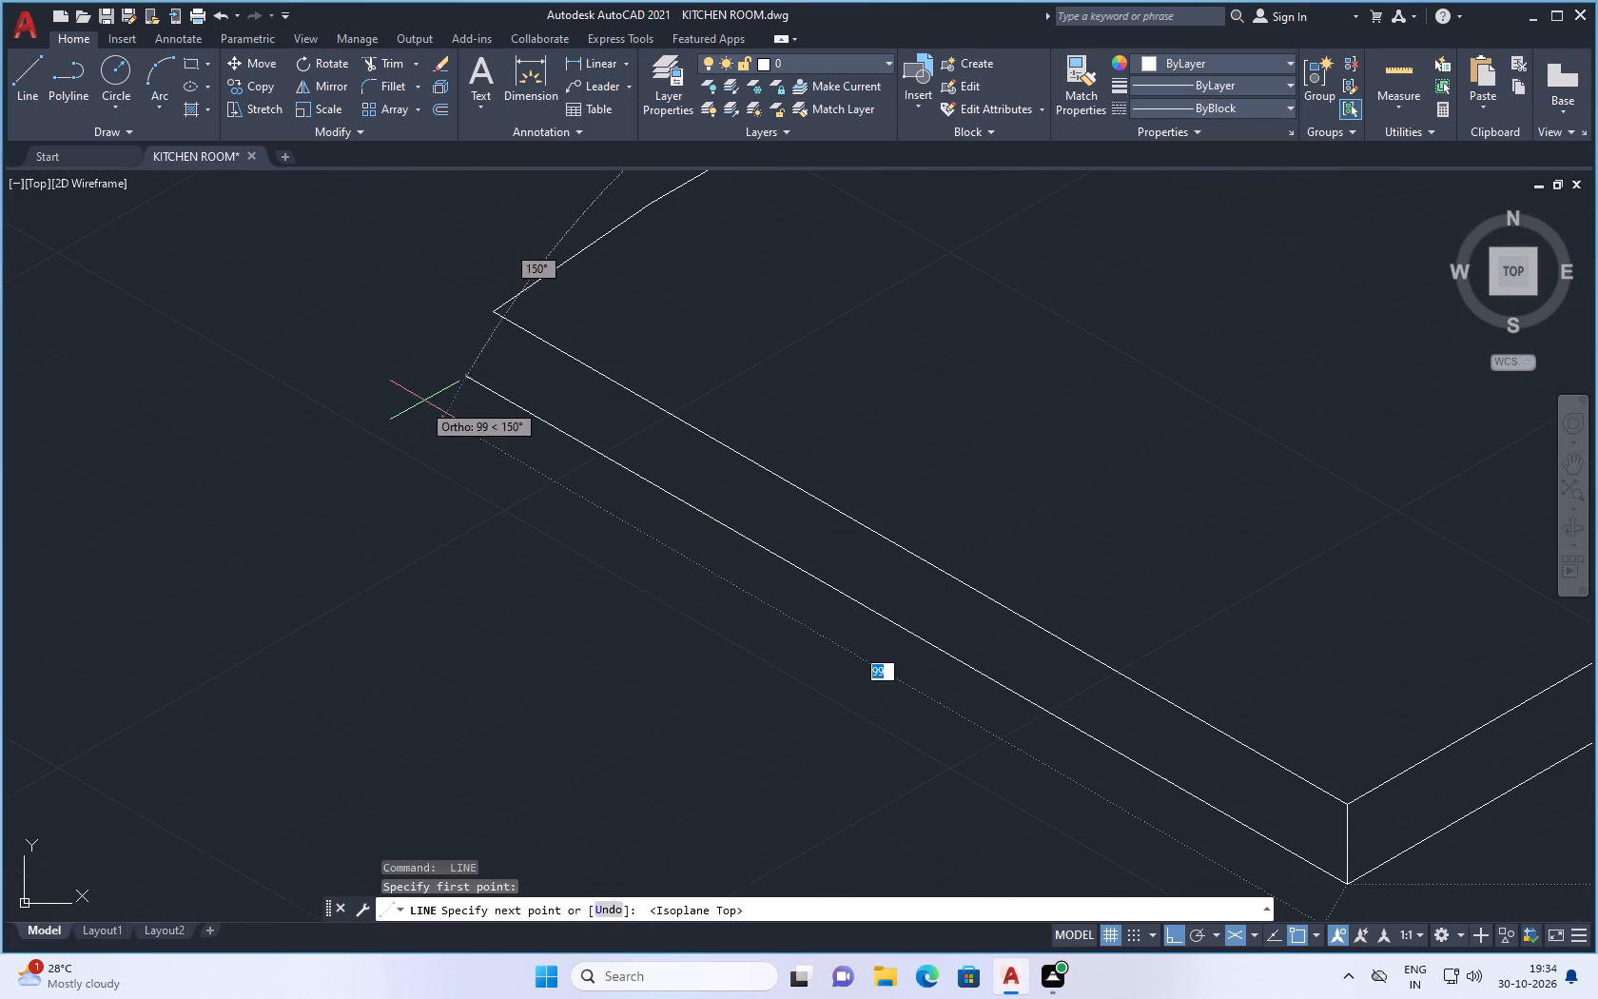
pyautogui.click(477, 391)
pyautogui.press('Escape')
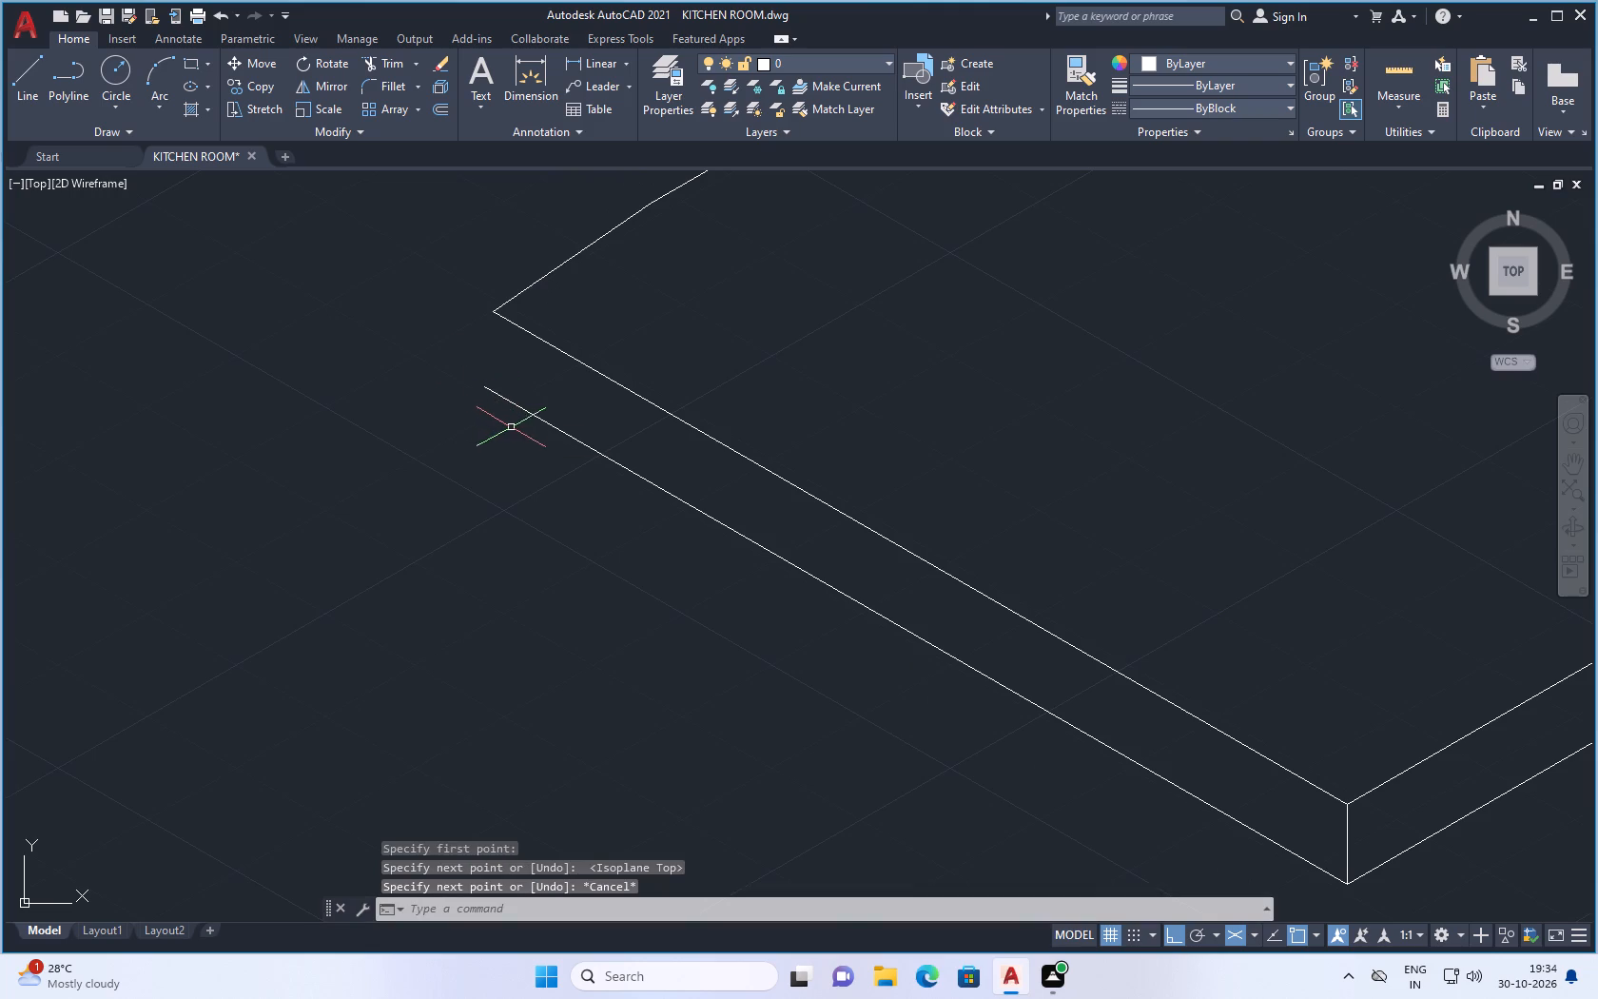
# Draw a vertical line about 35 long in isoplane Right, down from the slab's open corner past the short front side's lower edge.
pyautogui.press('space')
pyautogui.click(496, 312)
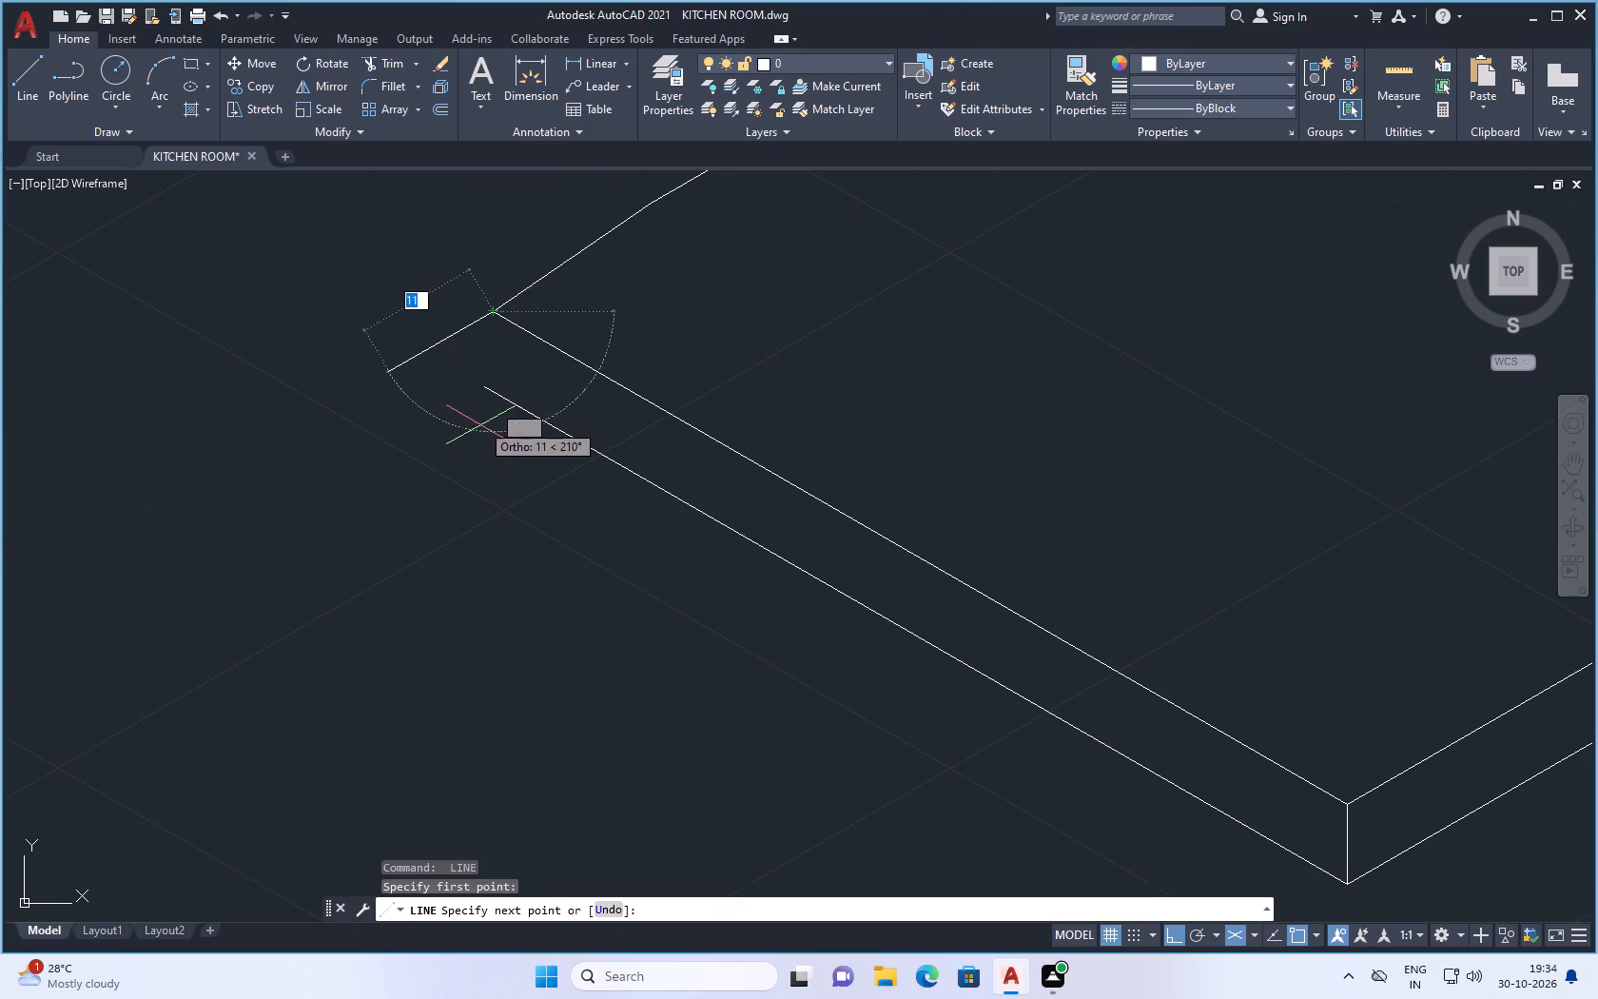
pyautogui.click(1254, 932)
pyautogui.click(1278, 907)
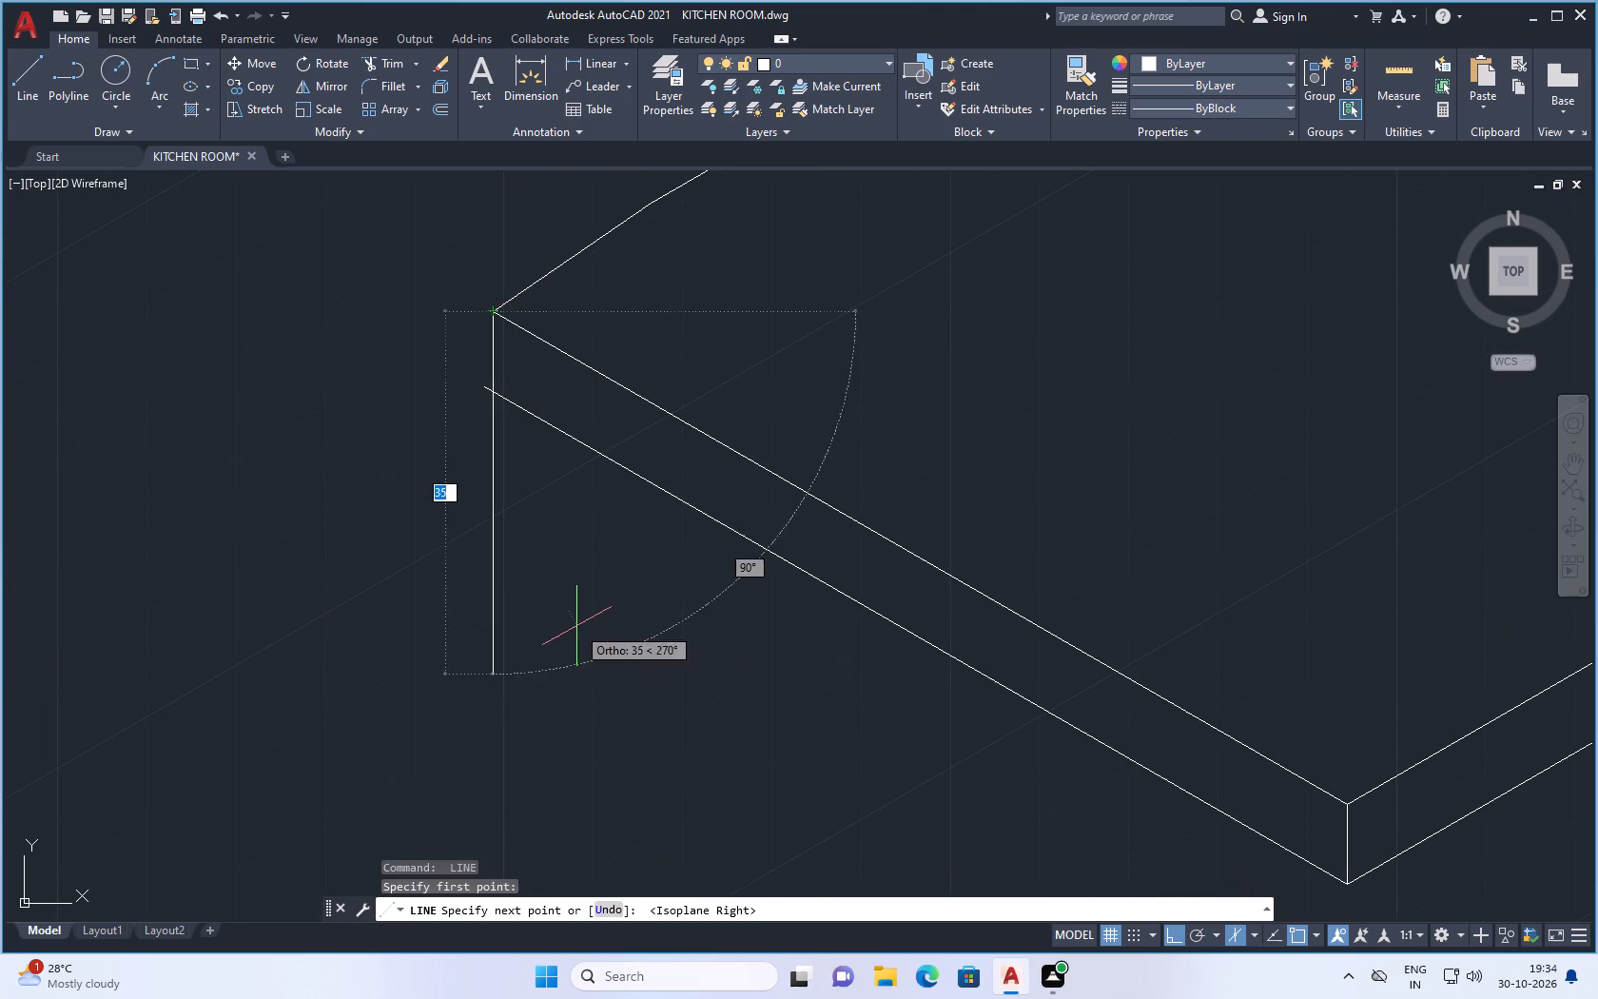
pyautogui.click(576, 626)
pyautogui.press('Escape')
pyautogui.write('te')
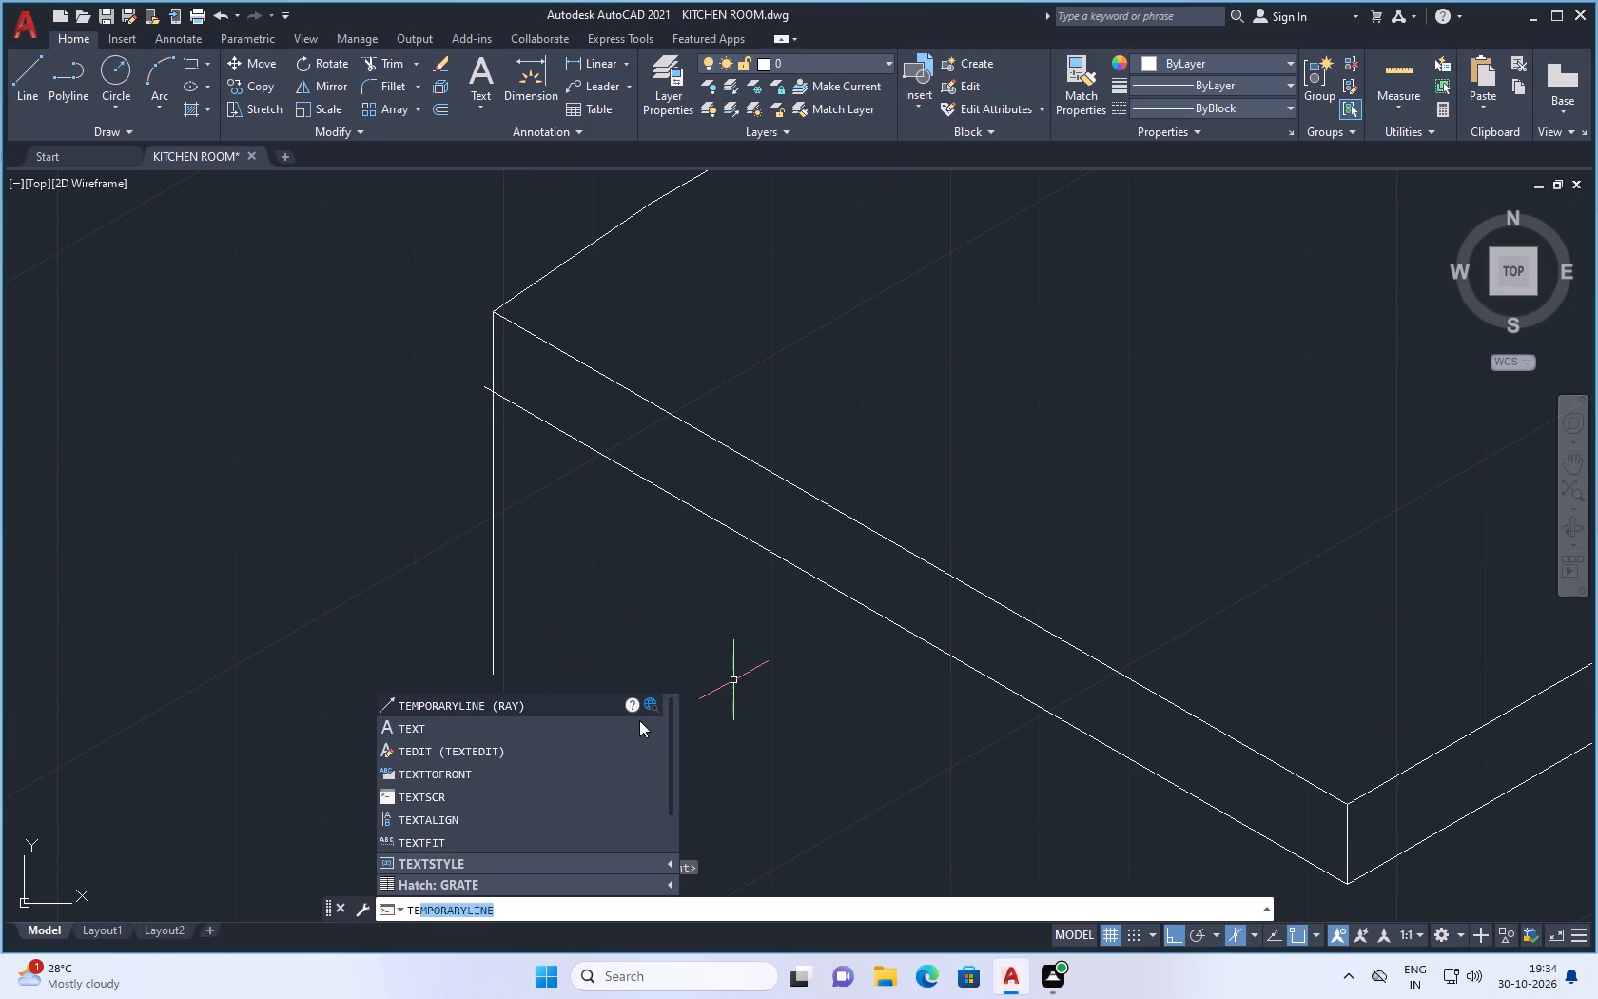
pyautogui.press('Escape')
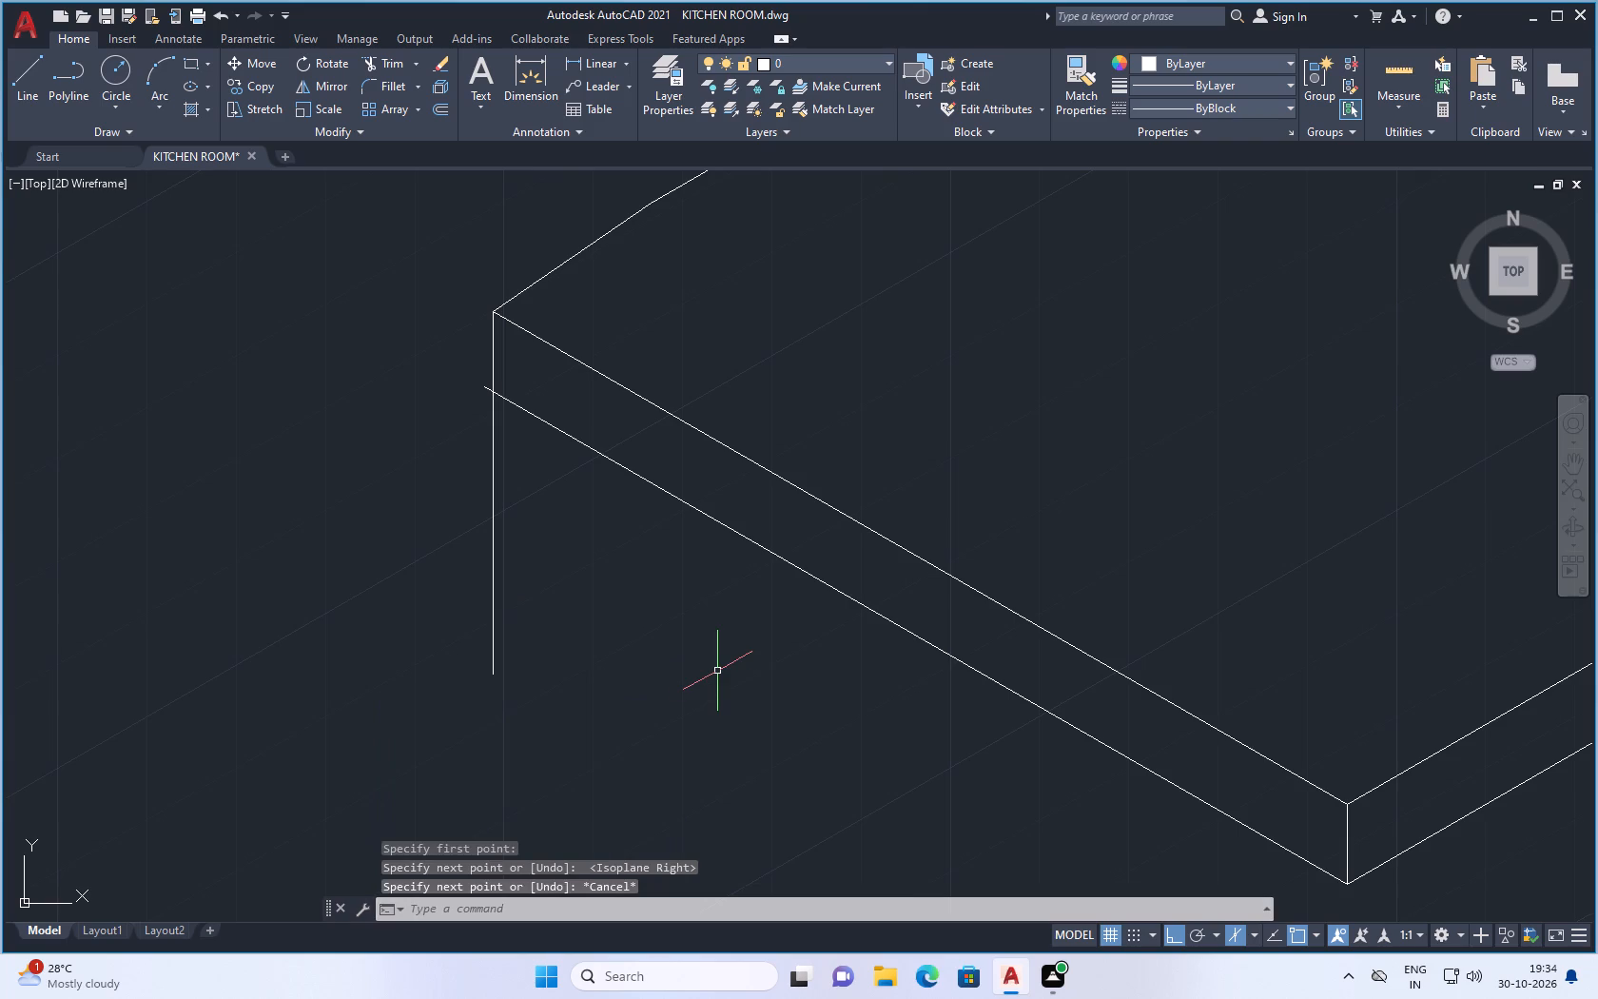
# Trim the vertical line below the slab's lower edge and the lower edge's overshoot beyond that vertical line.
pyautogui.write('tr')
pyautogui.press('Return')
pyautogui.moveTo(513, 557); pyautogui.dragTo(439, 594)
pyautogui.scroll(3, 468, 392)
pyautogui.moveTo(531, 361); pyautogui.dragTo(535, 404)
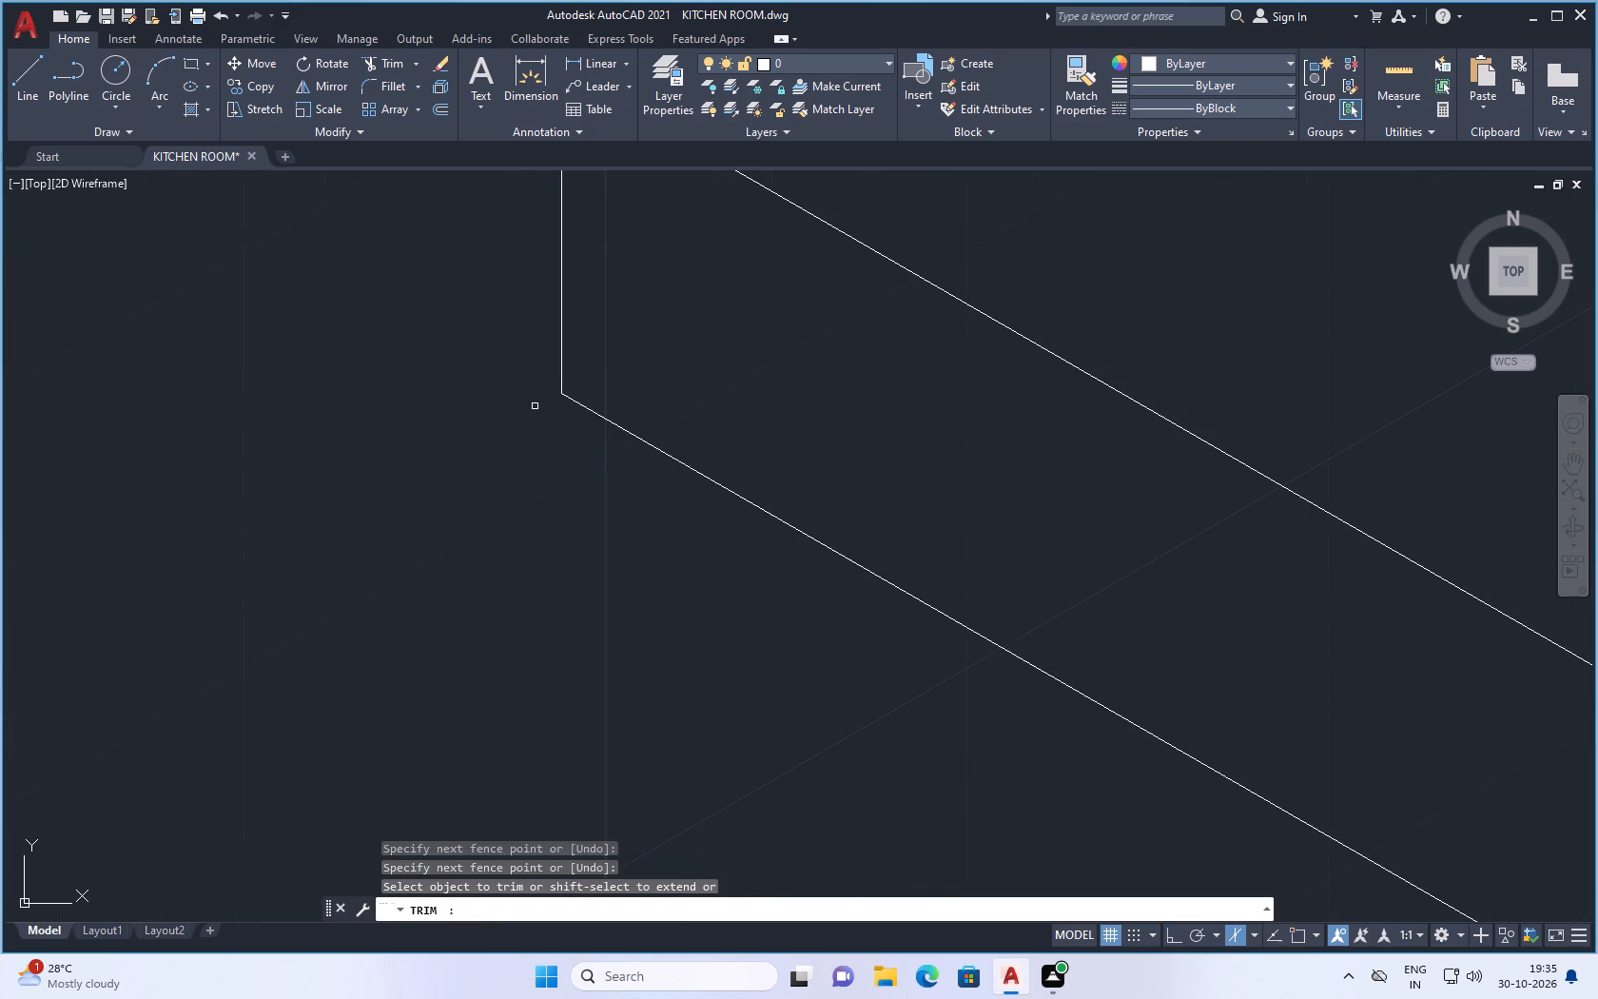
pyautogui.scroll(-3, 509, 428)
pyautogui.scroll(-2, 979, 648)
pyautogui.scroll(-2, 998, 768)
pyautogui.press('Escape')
# Erase the slab's long and short front edges, upper and lower, together with its long back edge.
pyautogui.scroll(-2, 1147, 779)
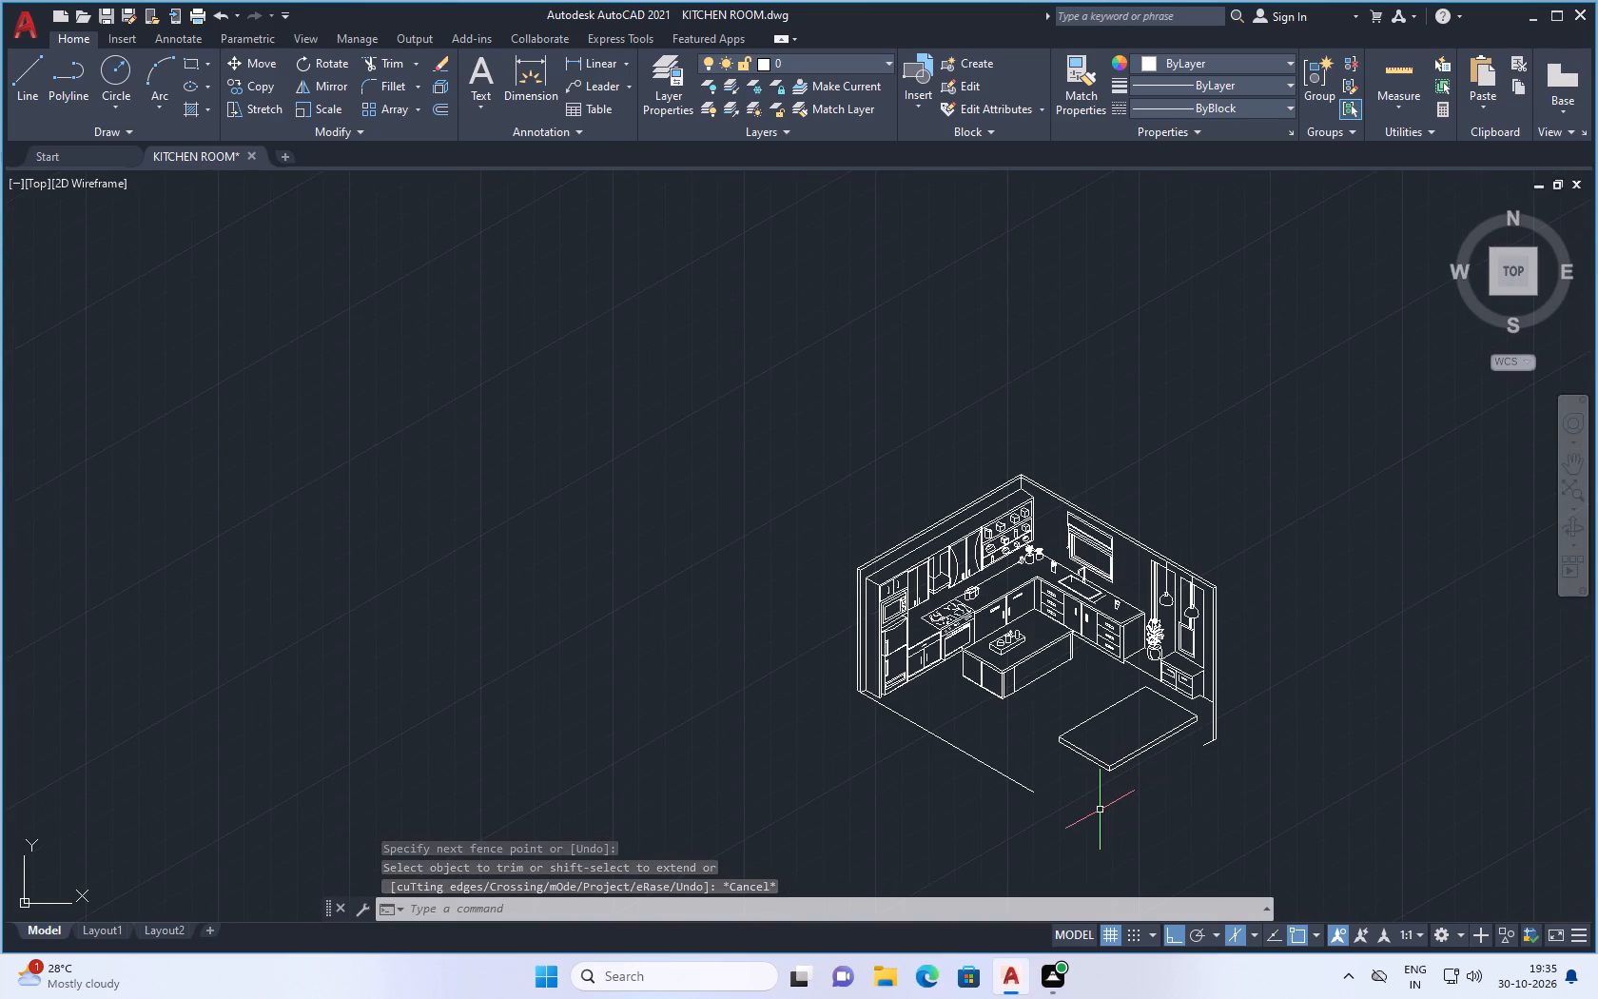
pyautogui.scroll(2, 1124, 776)
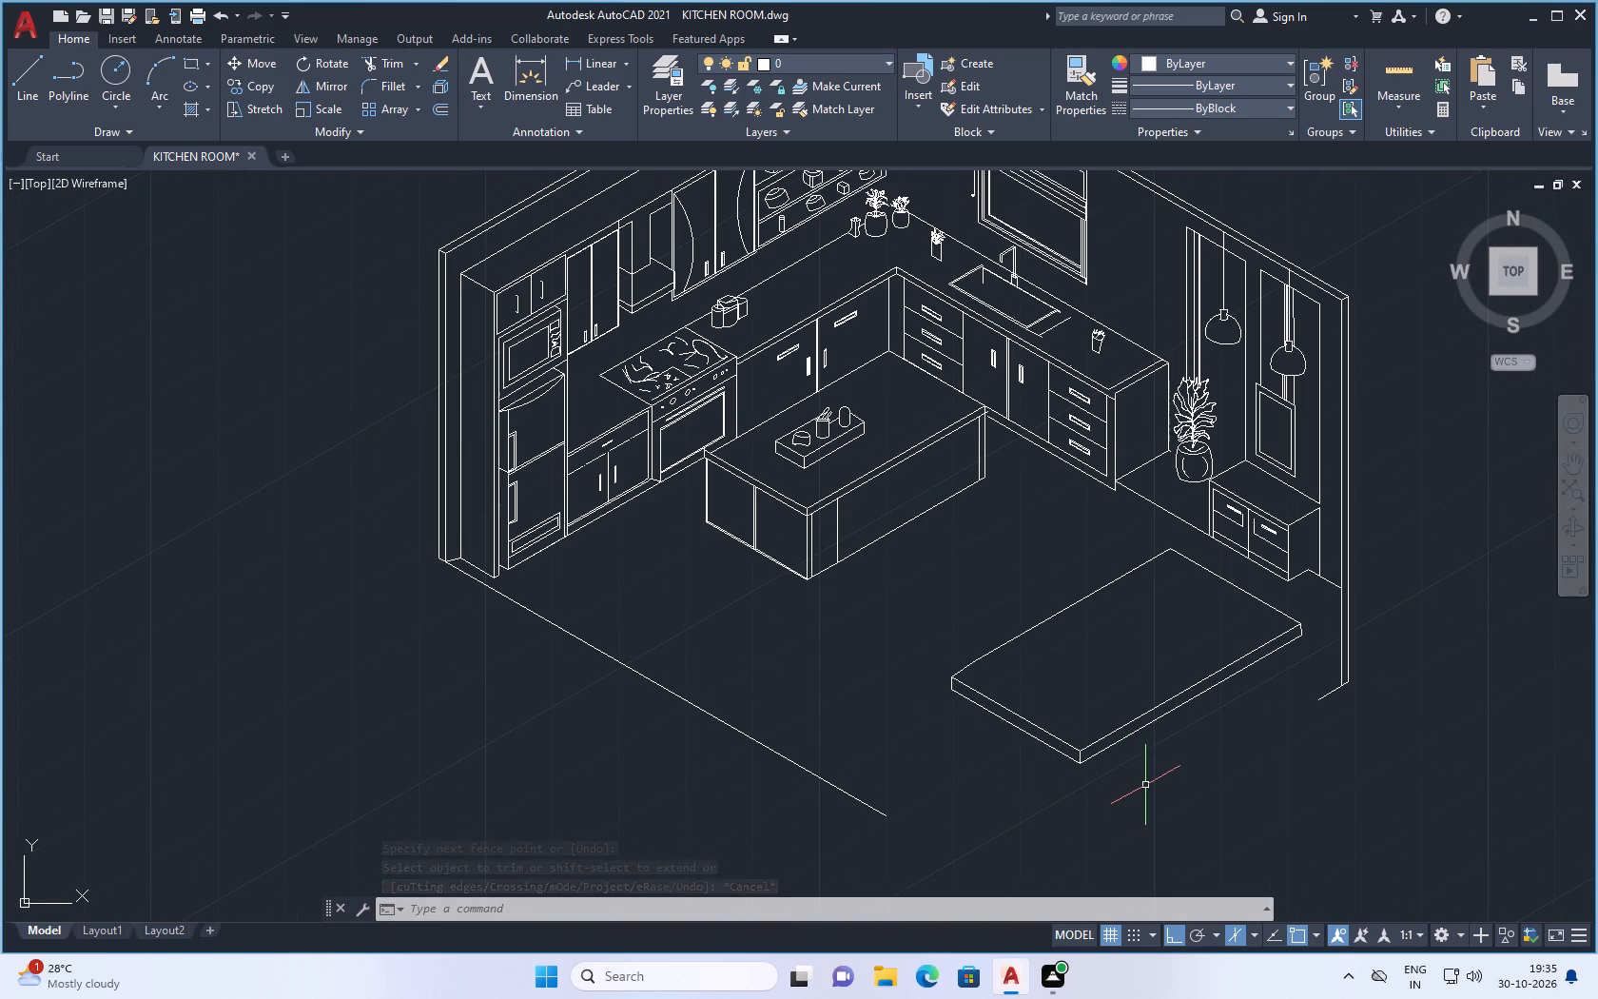
pyautogui.click(1170, 769)
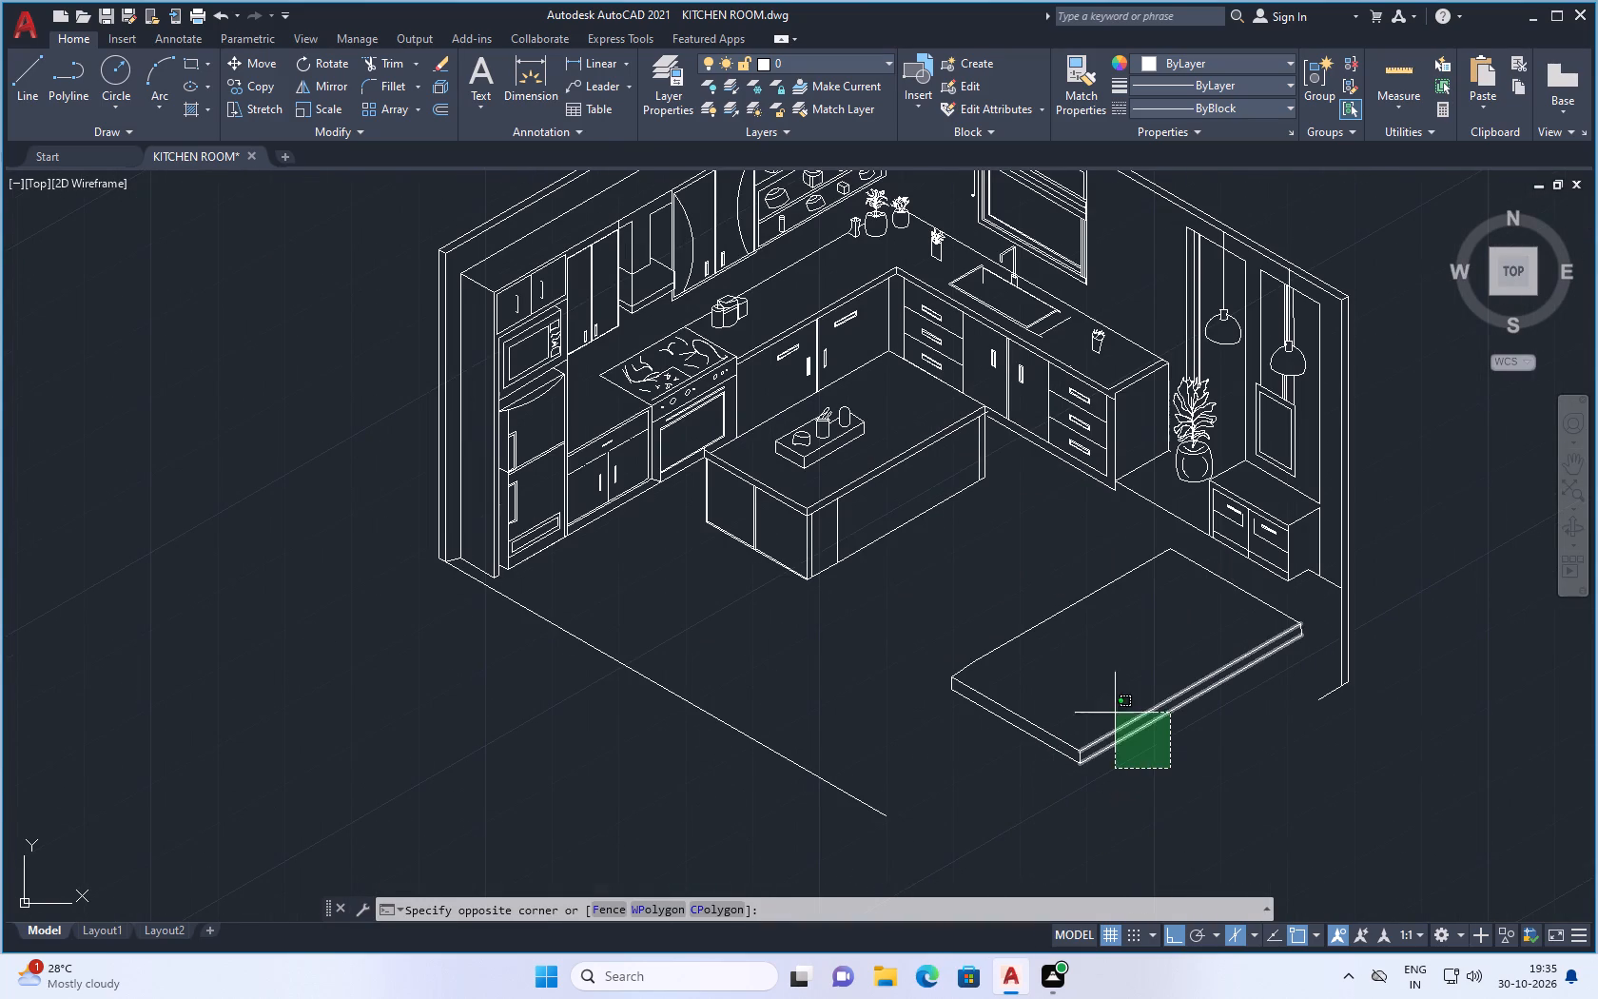
pyautogui.click(1108, 705)
pyautogui.moveTo(998, 617); pyautogui.dragTo(1001, 628)
pyautogui.click(1043, 671)
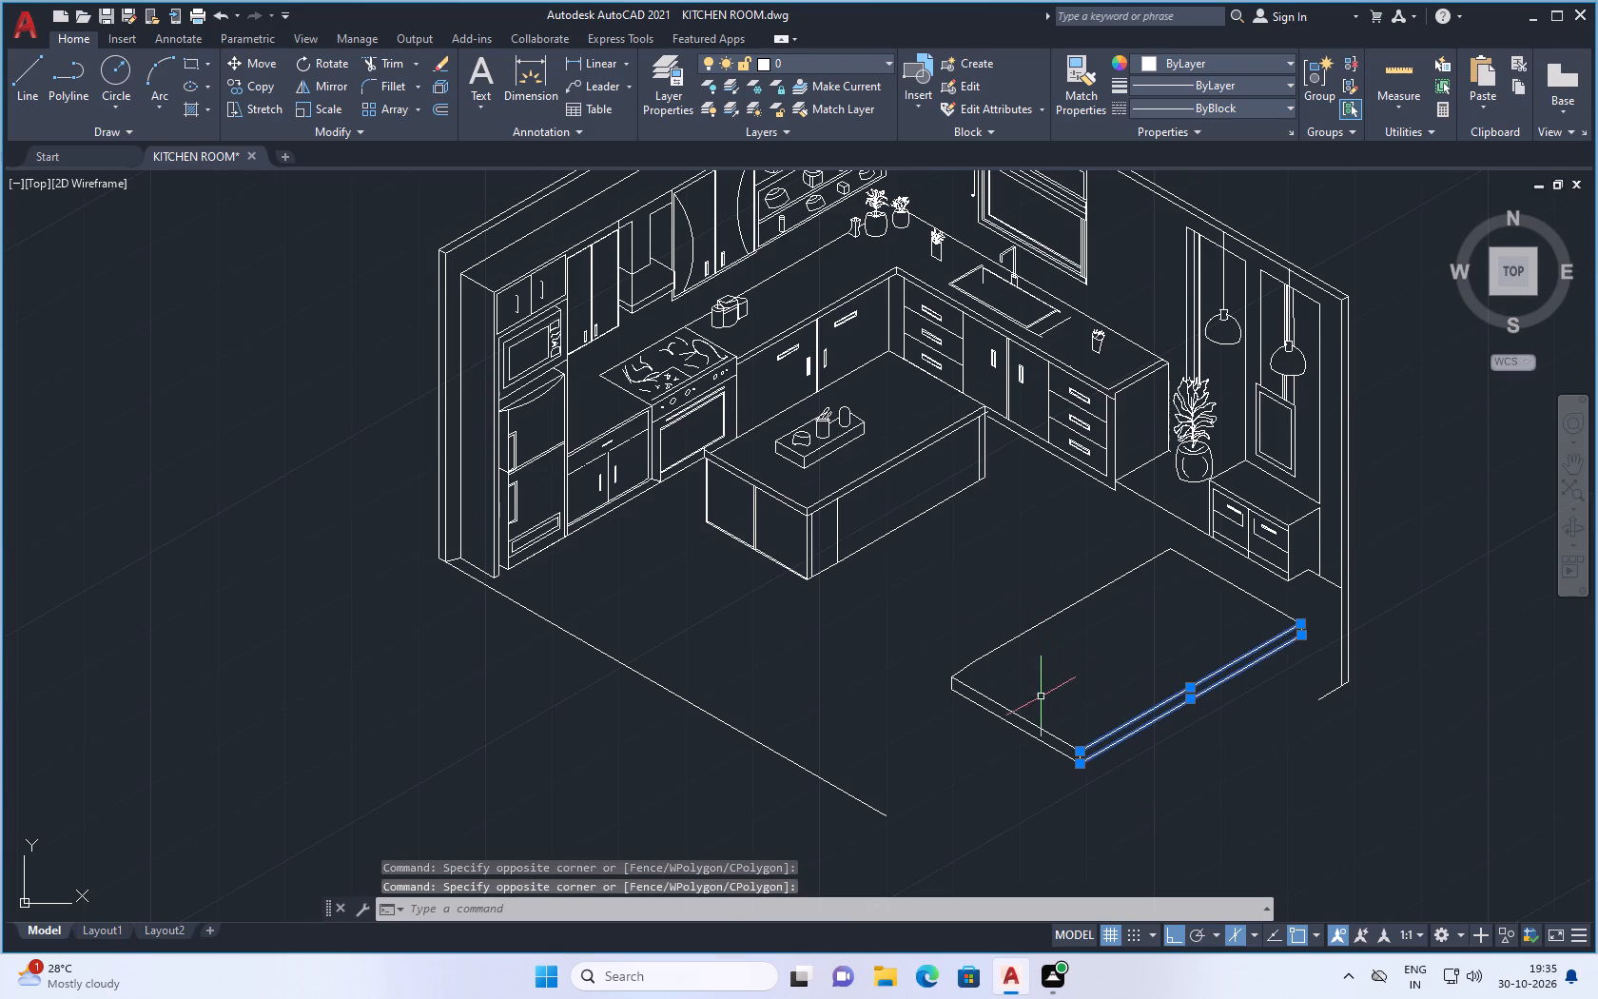
pyautogui.moveTo(1058, 694); pyautogui.dragTo(1038, 710)
pyautogui.click(1014, 729)
pyautogui.moveTo(1007, 644); pyautogui.dragTo(984, 611)
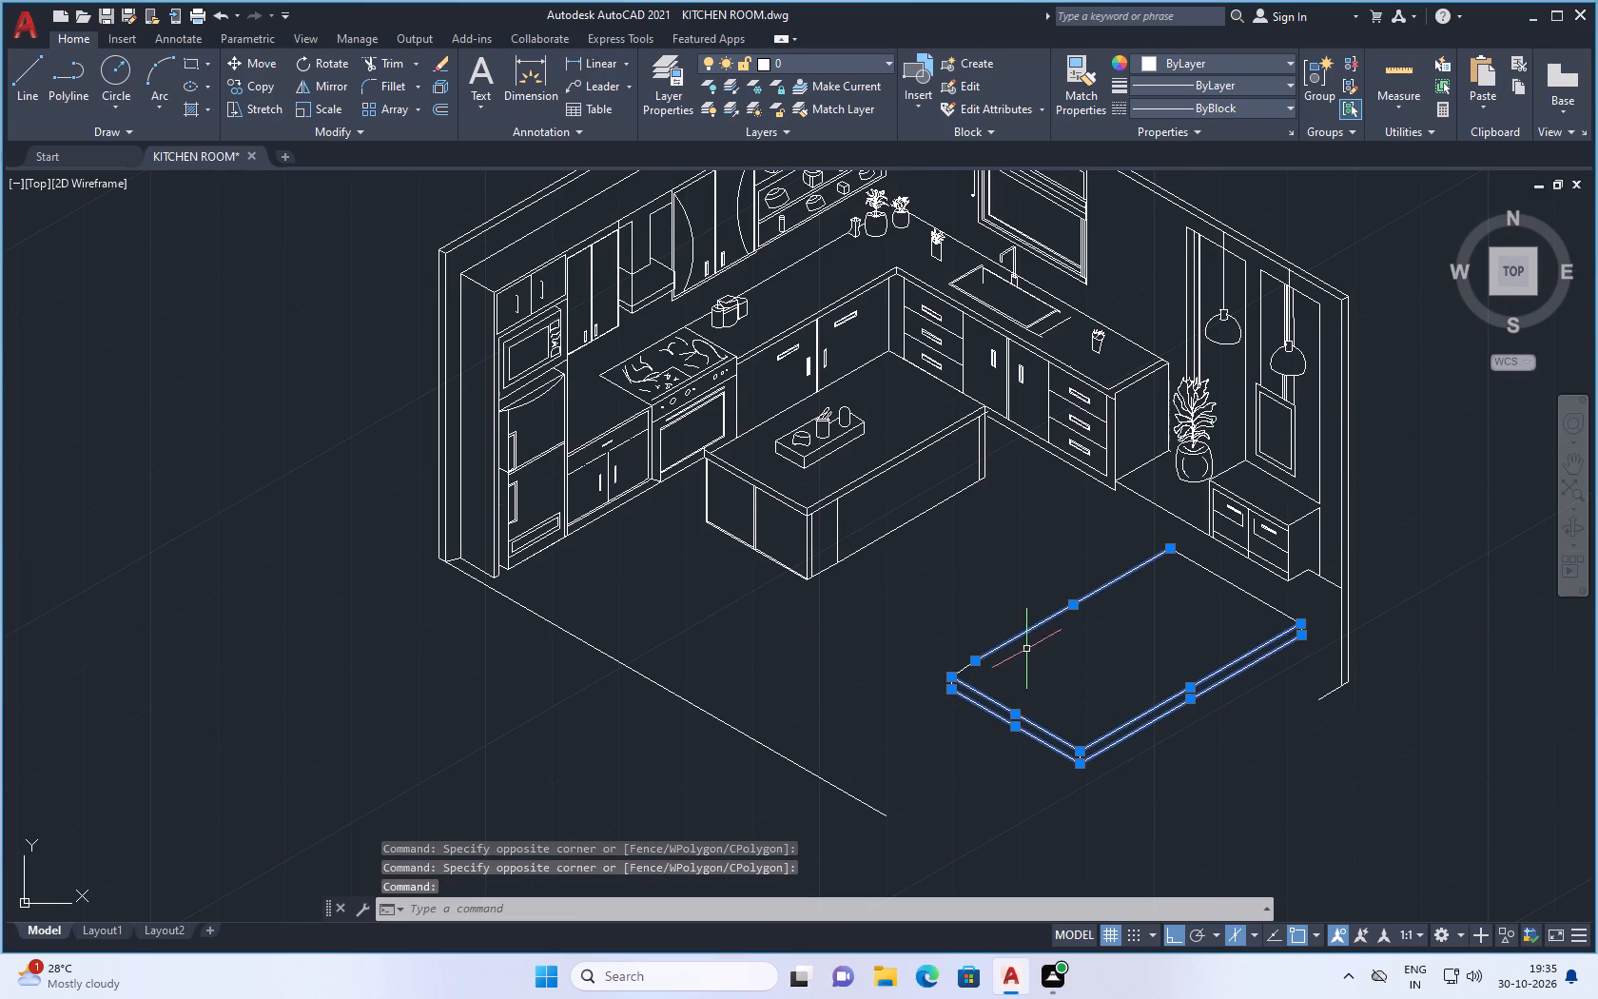
pyautogui.press('Delete')
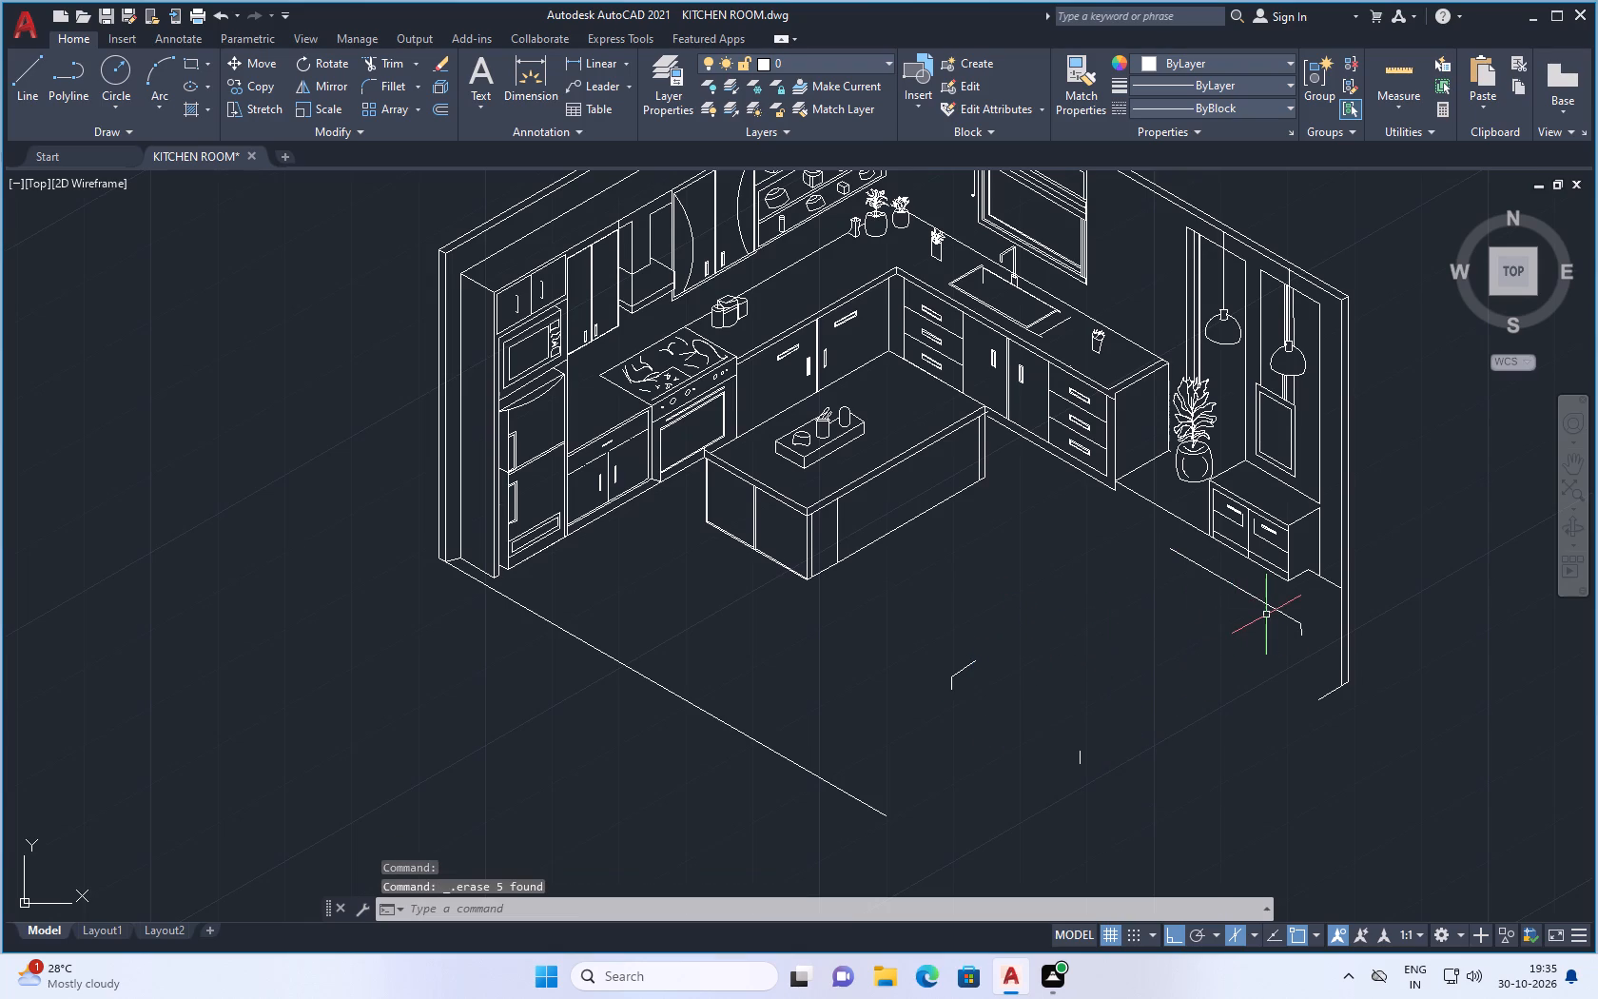
# Erase the slab's leftover lines: the short back edge, the small back-edge piece and the three short vertical corner lines.
pyautogui.click(1268, 615)
pyautogui.click(1291, 615)
pyautogui.click(1292, 617)
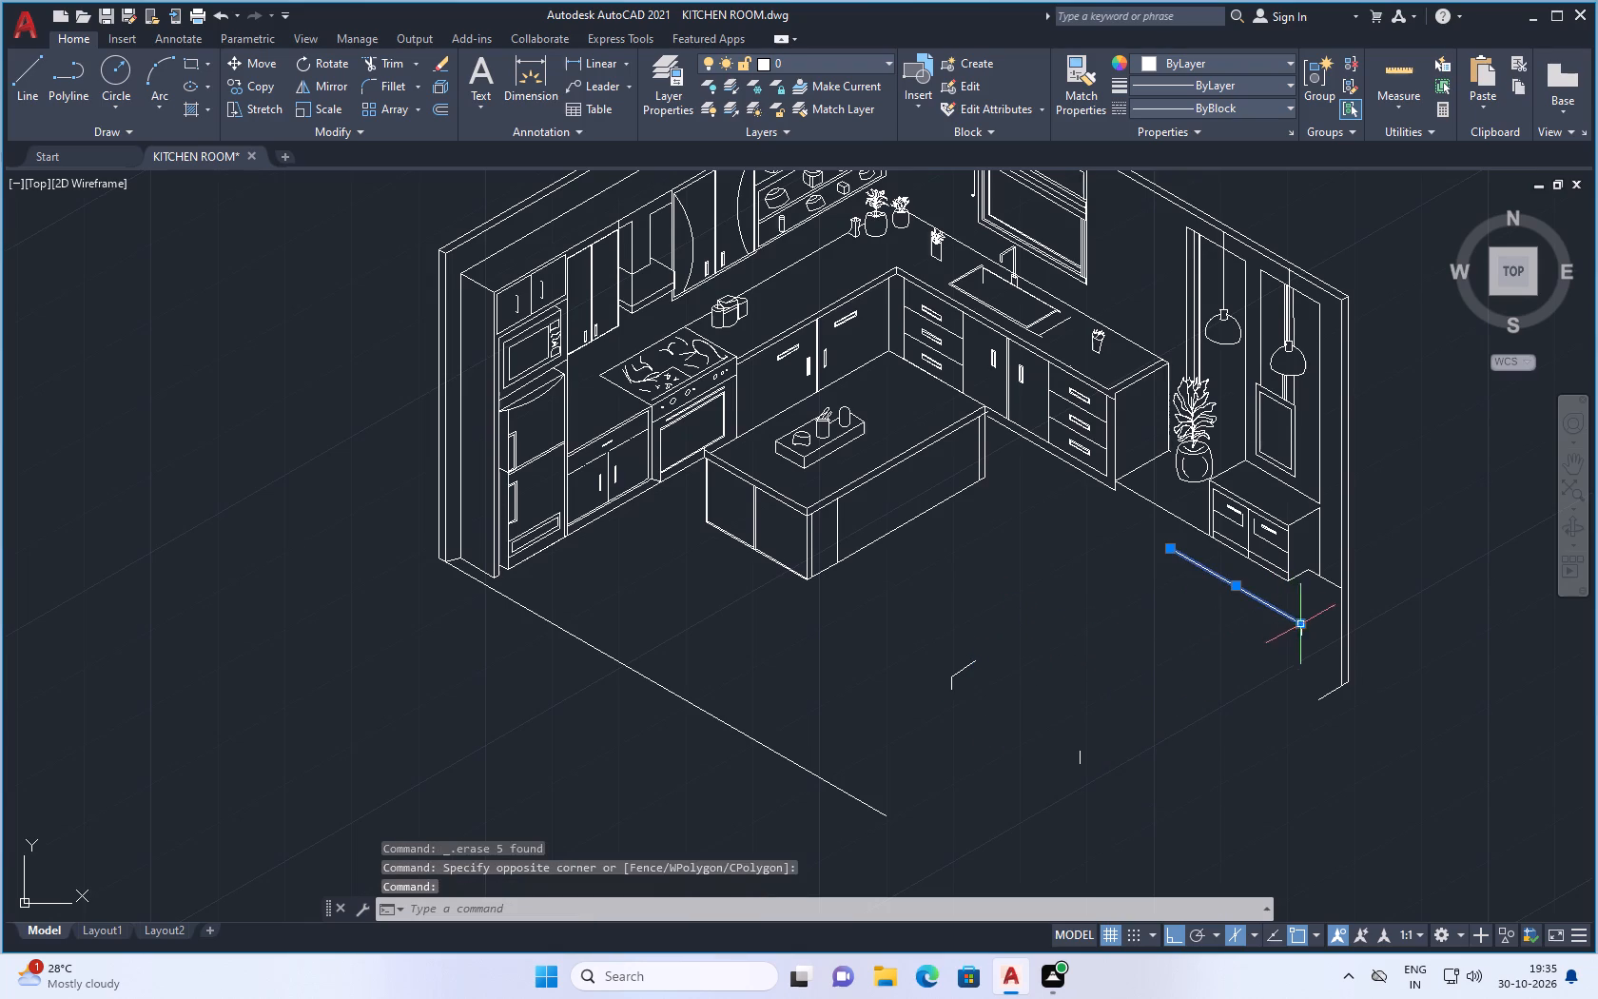
pyautogui.click(1301, 634)
pyautogui.moveTo(956, 666); pyautogui.dragTo(951, 676)
pyautogui.click(951, 680)
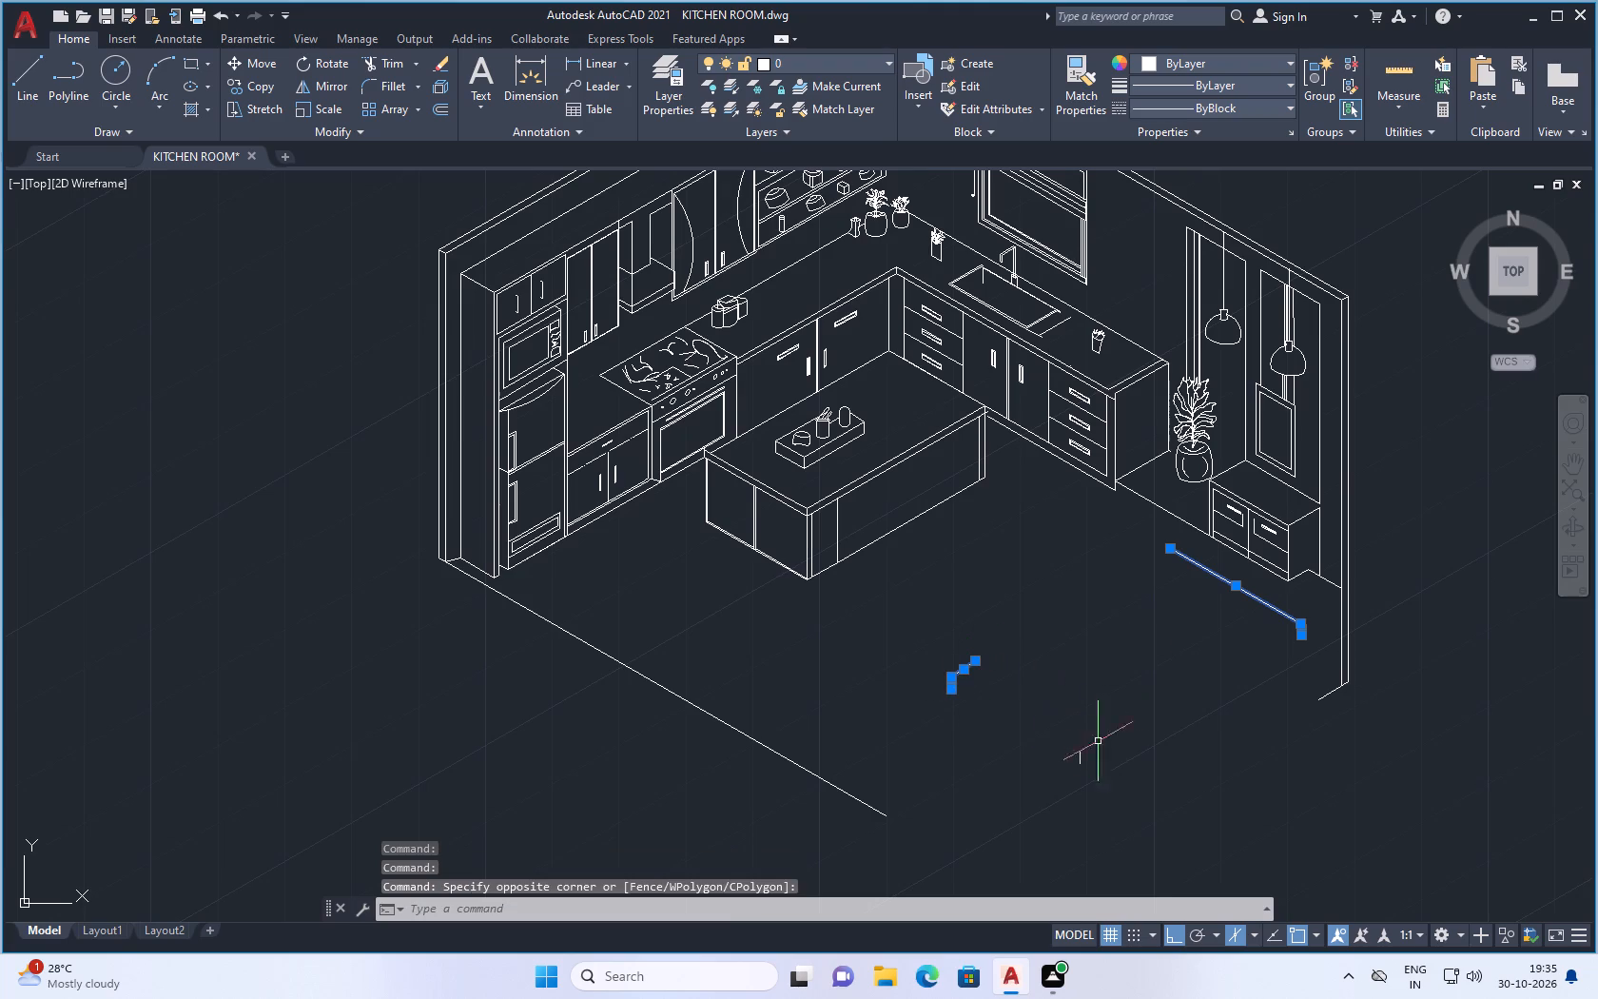
pyautogui.click(1069, 770)
pyautogui.moveTo(1098, 751); pyautogui.dragTo(1058, 772)
pyautogui.press('Delete')
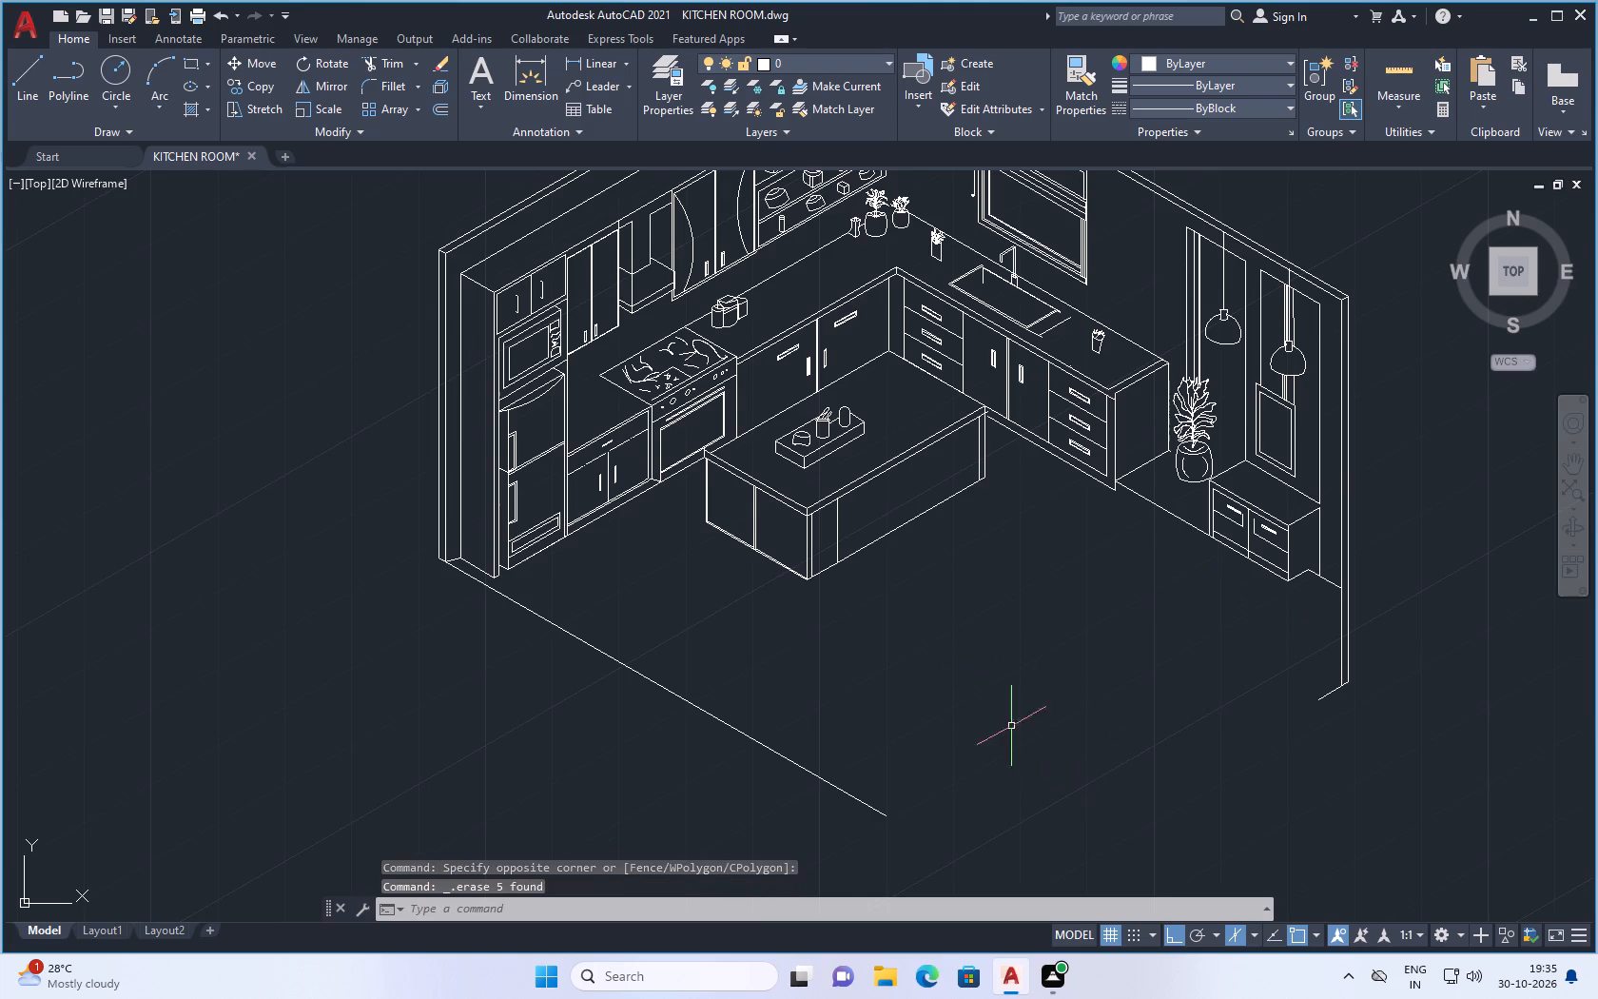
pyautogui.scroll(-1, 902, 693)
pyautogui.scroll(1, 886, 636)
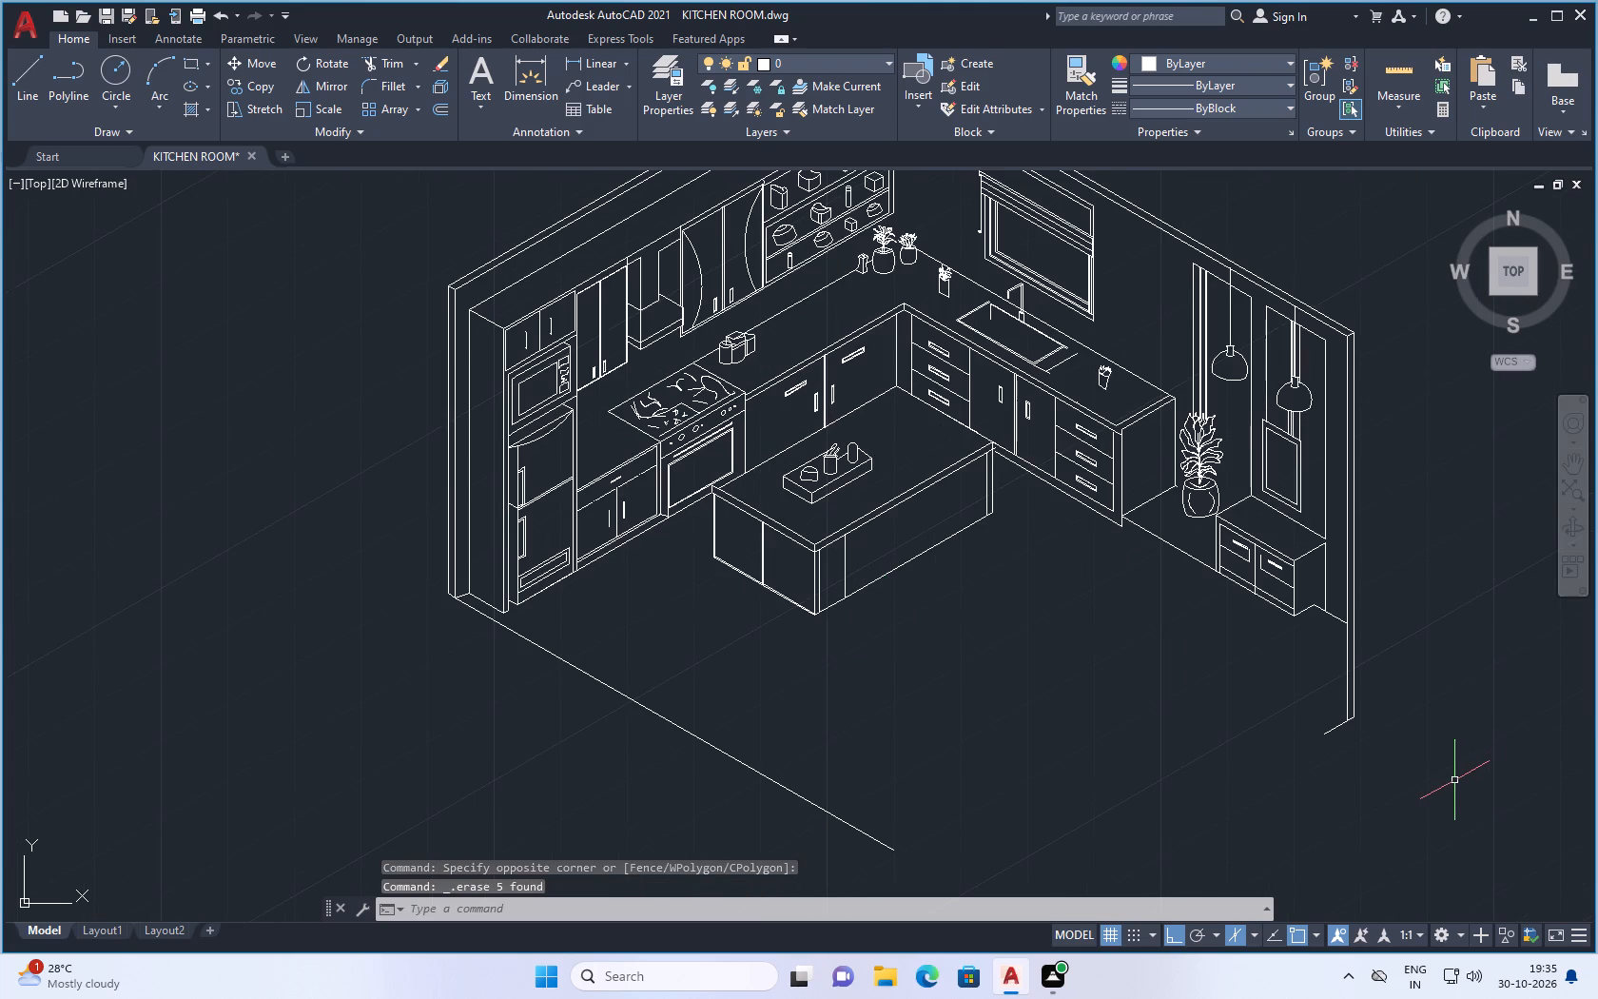
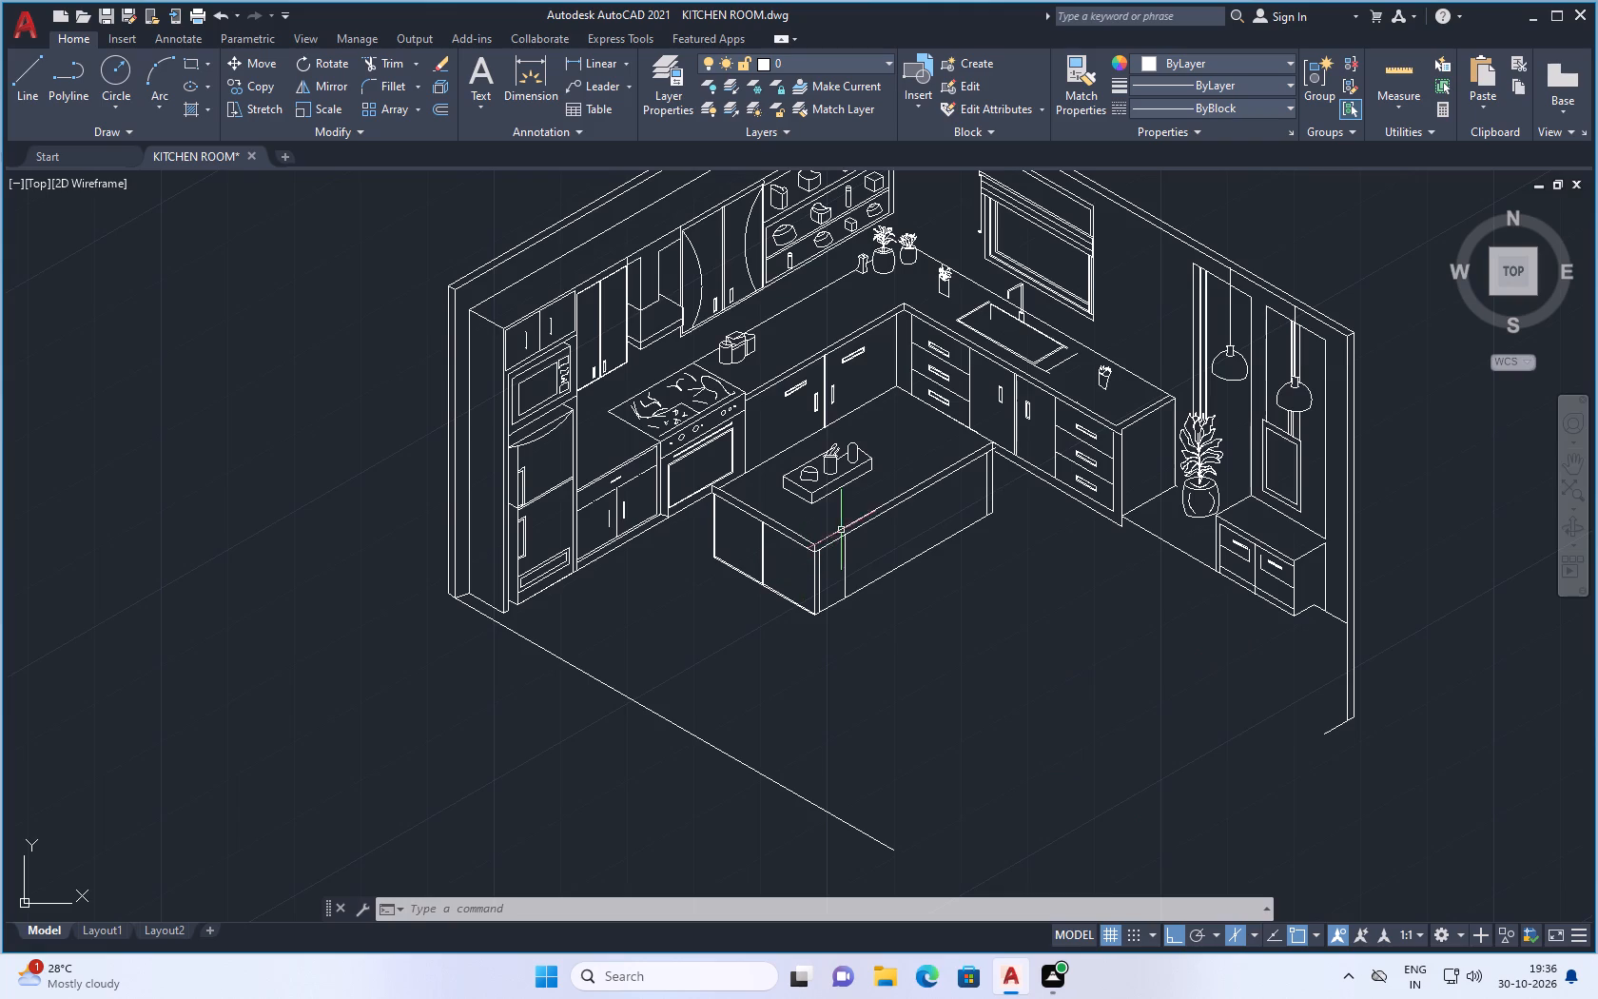
# Start a line on the outer vertical edge of the right-hand wall, below the low cabinet, heading across the open floor.
pyautogui.scroll(-1, 922, 604)
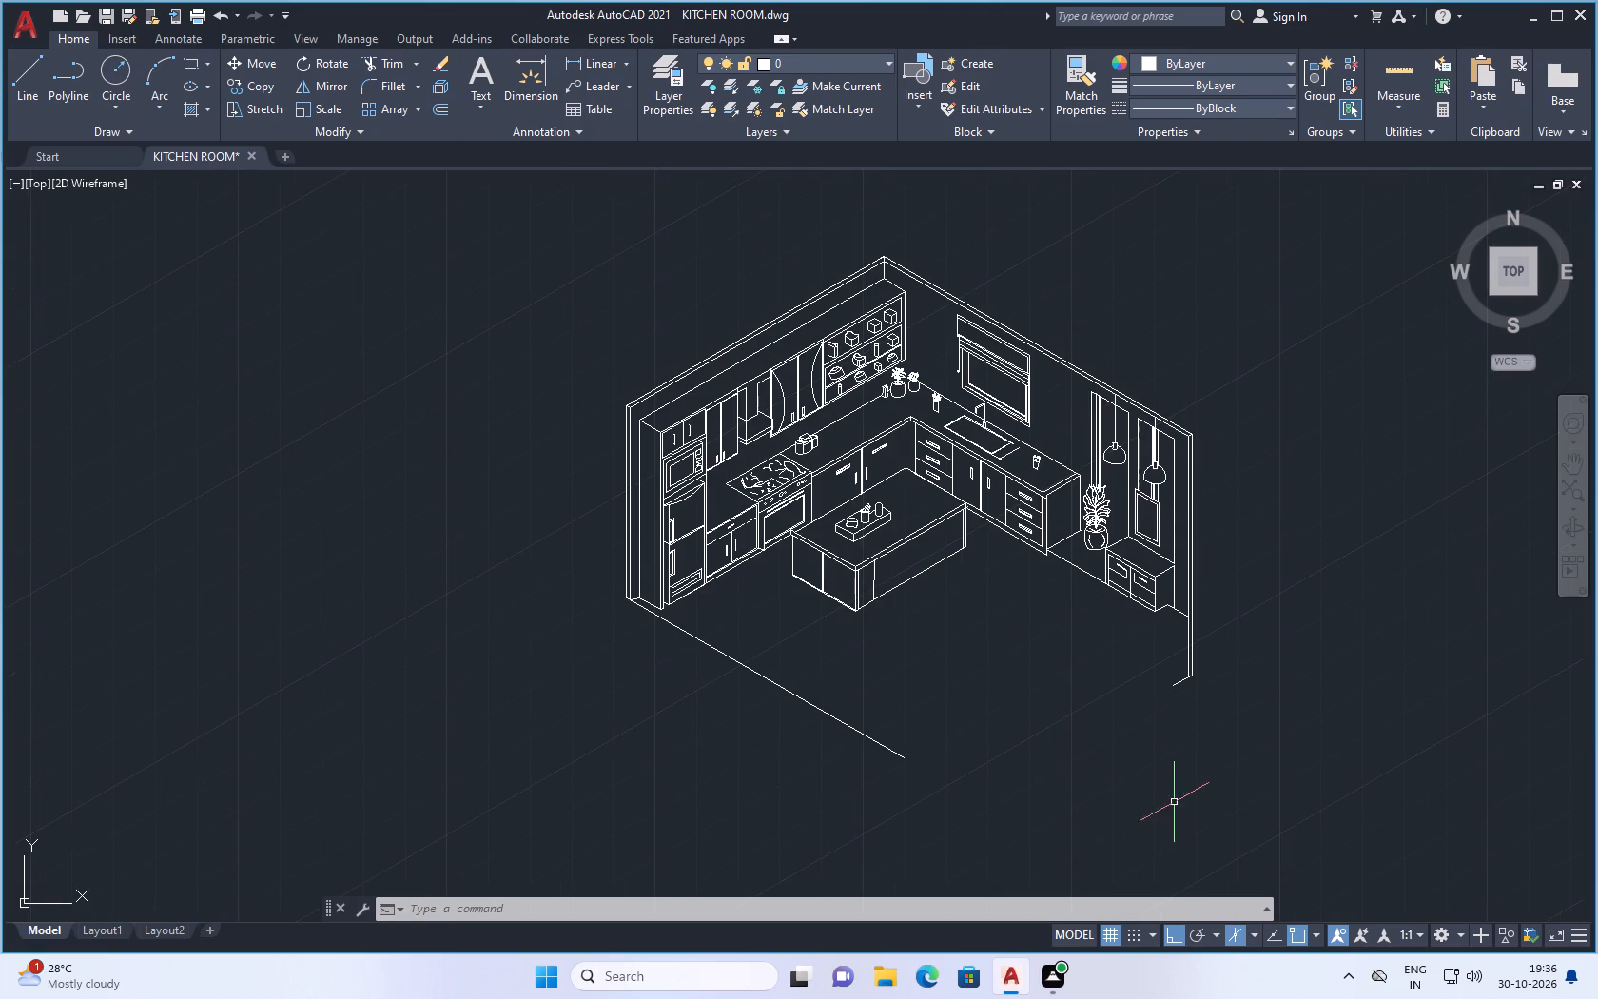
pyautogui.scroll(1, 1168, 804)
pyautogui.scroll(-1, 977, 708)
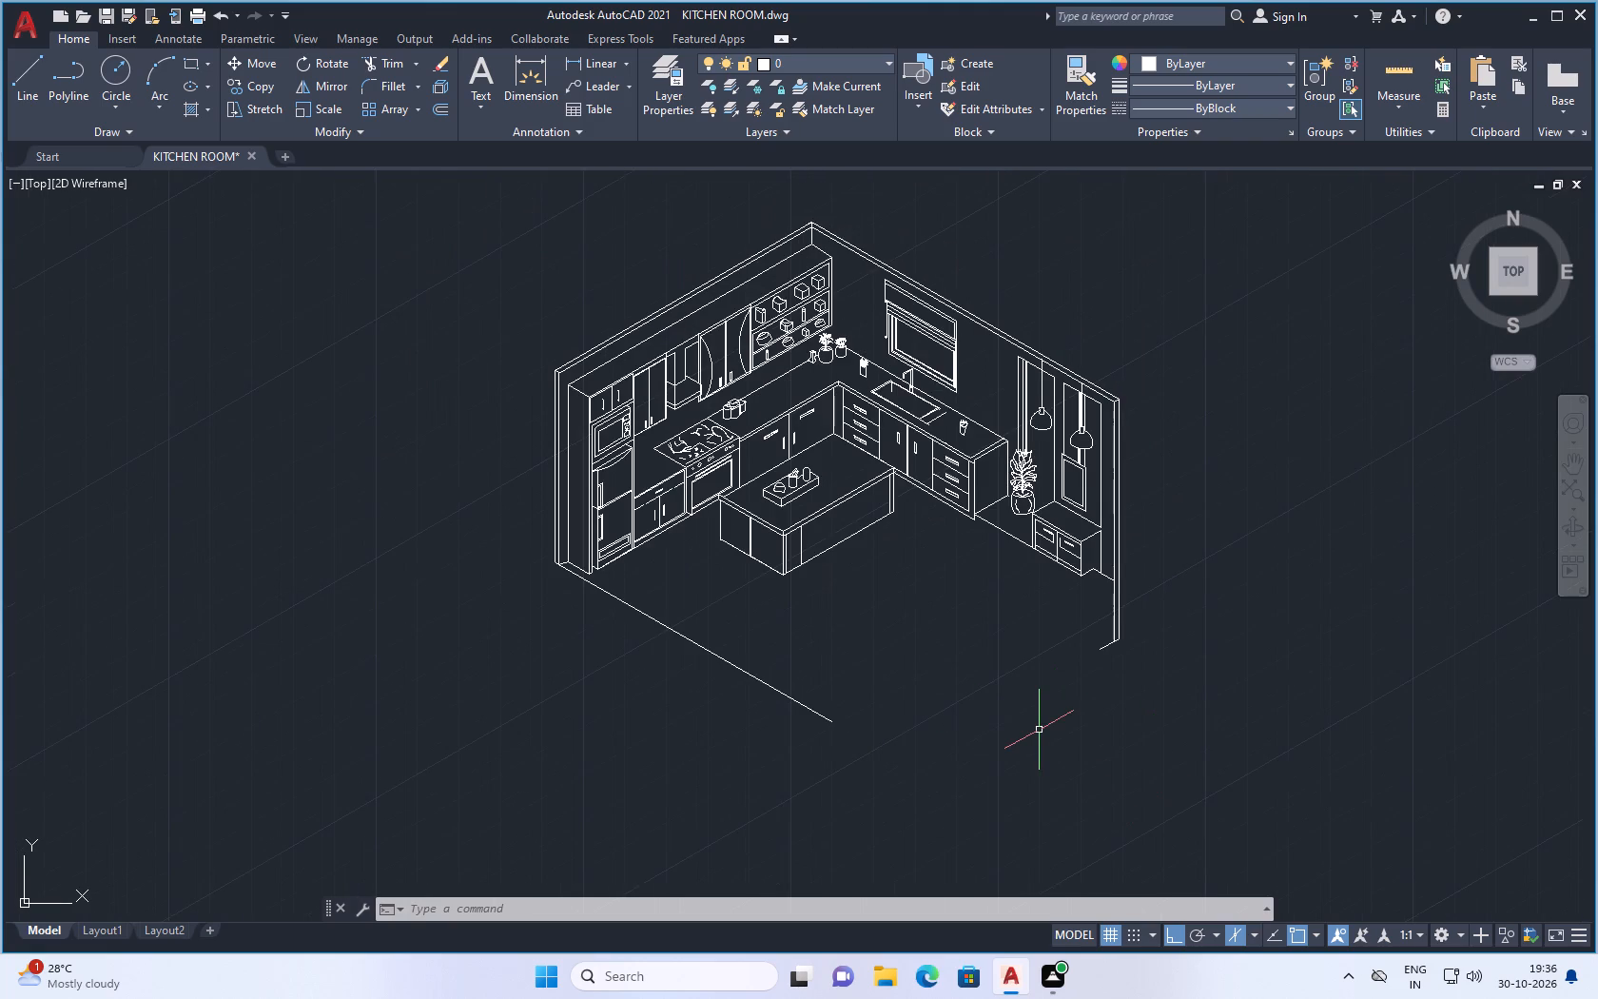
pyautogui.scroll(1, 1107, 628)
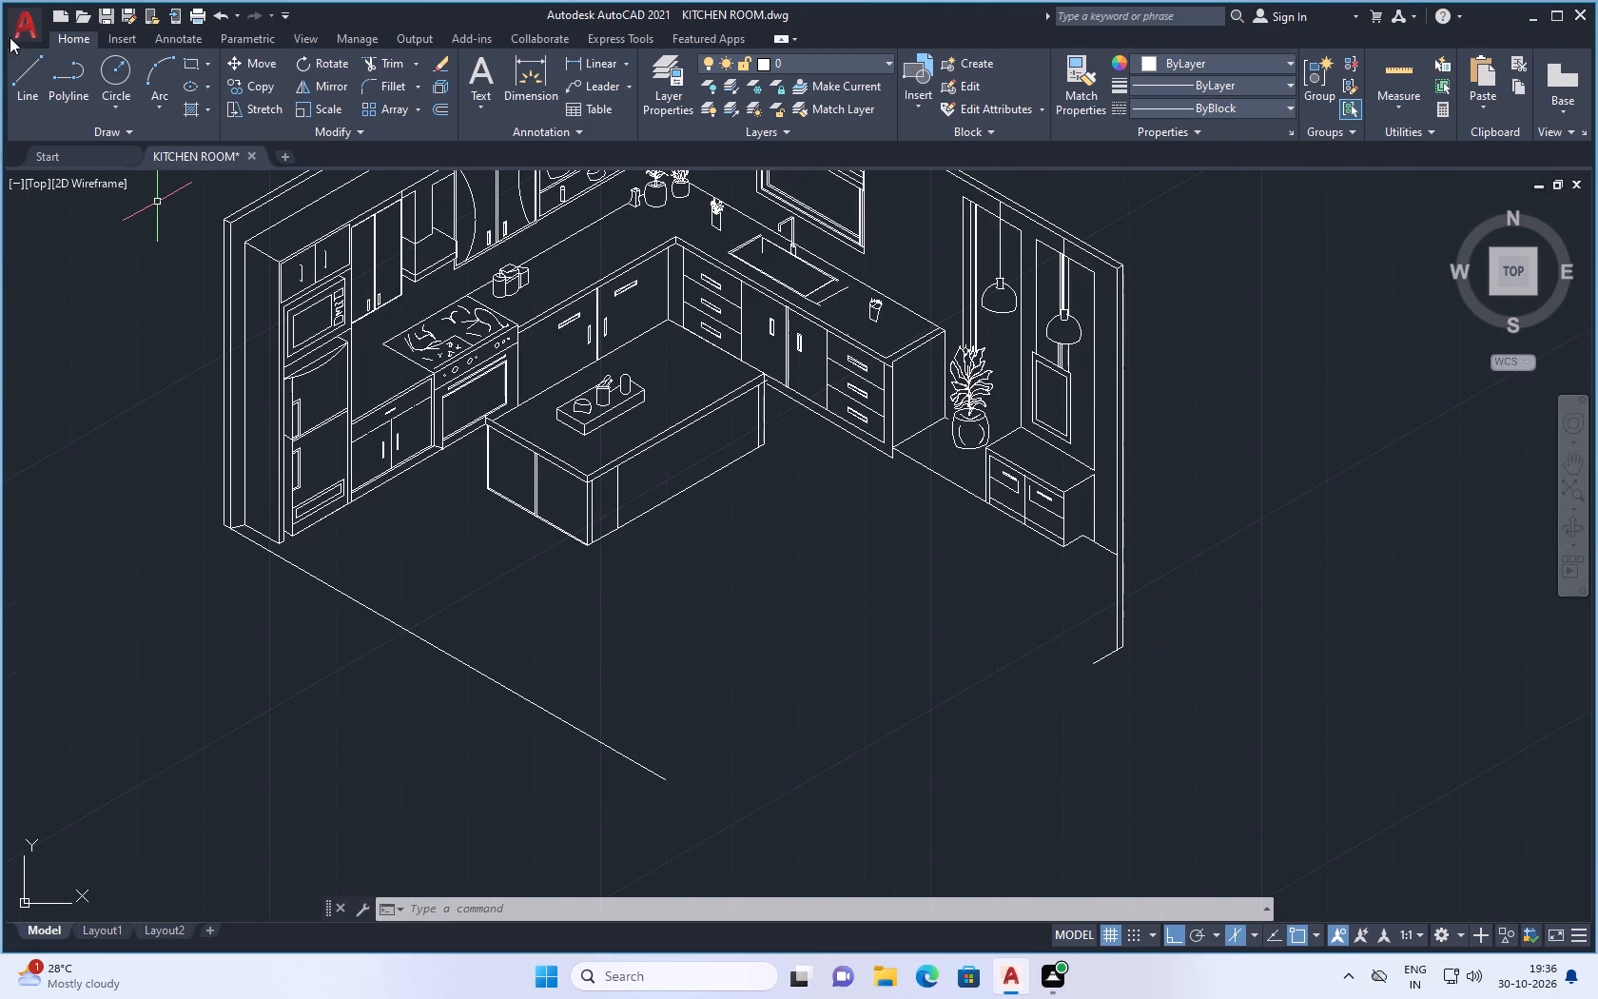
pyautogui.click(25, 77)
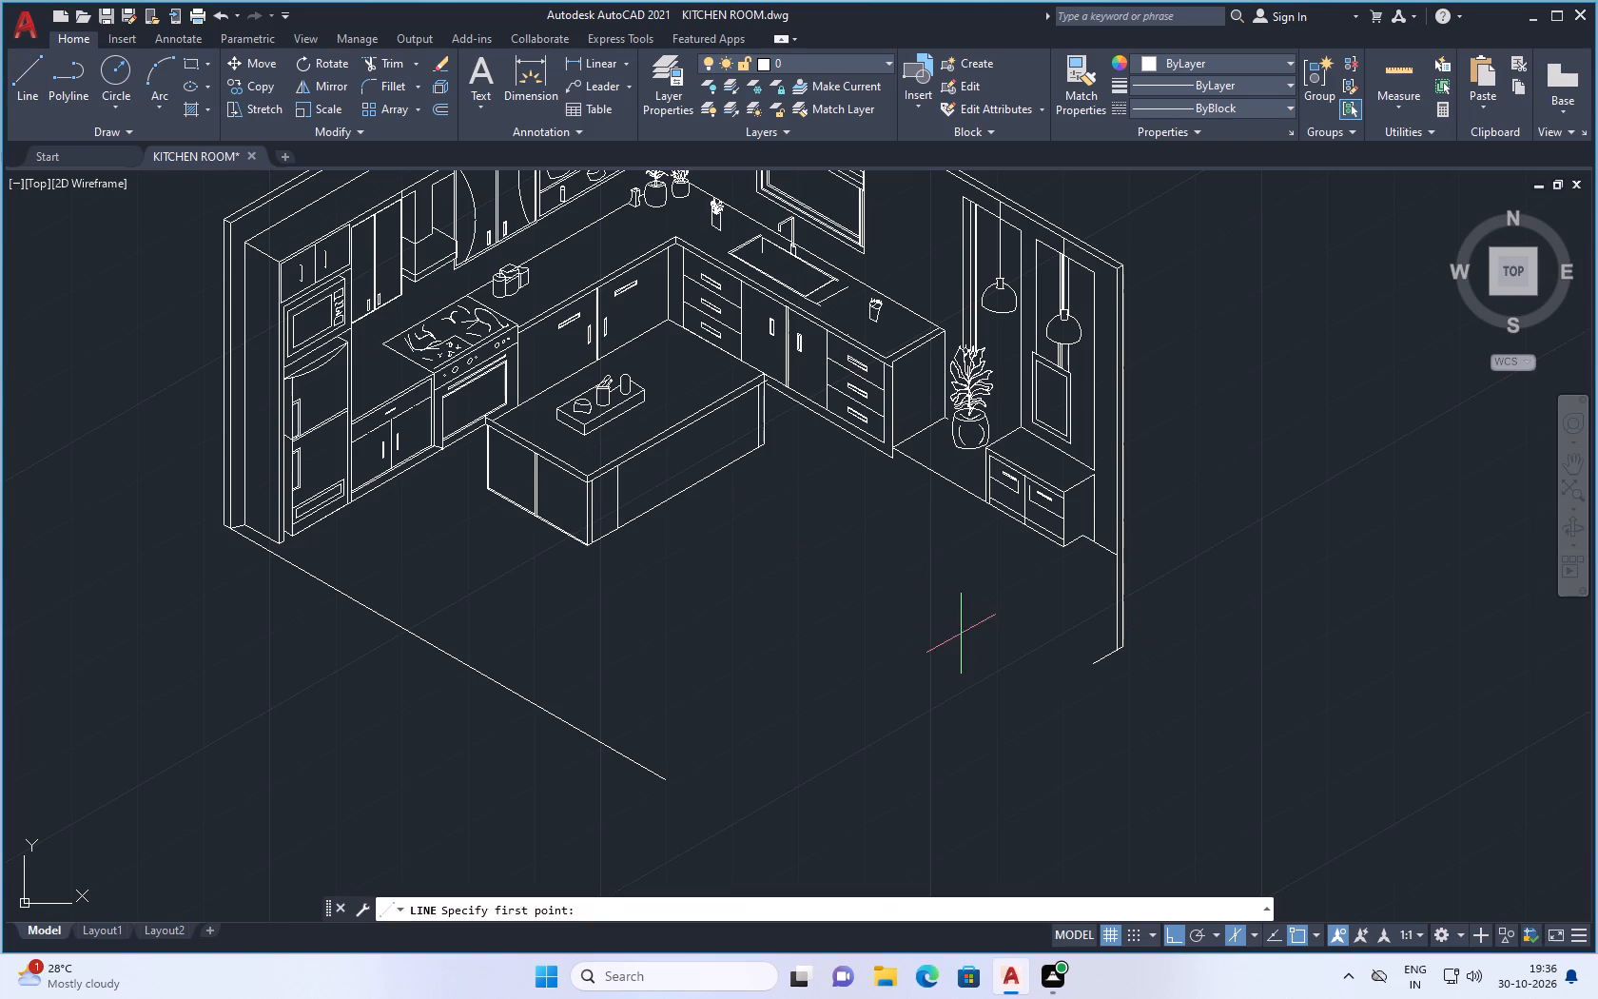
pyautogui.scroll(1, 914, 594)
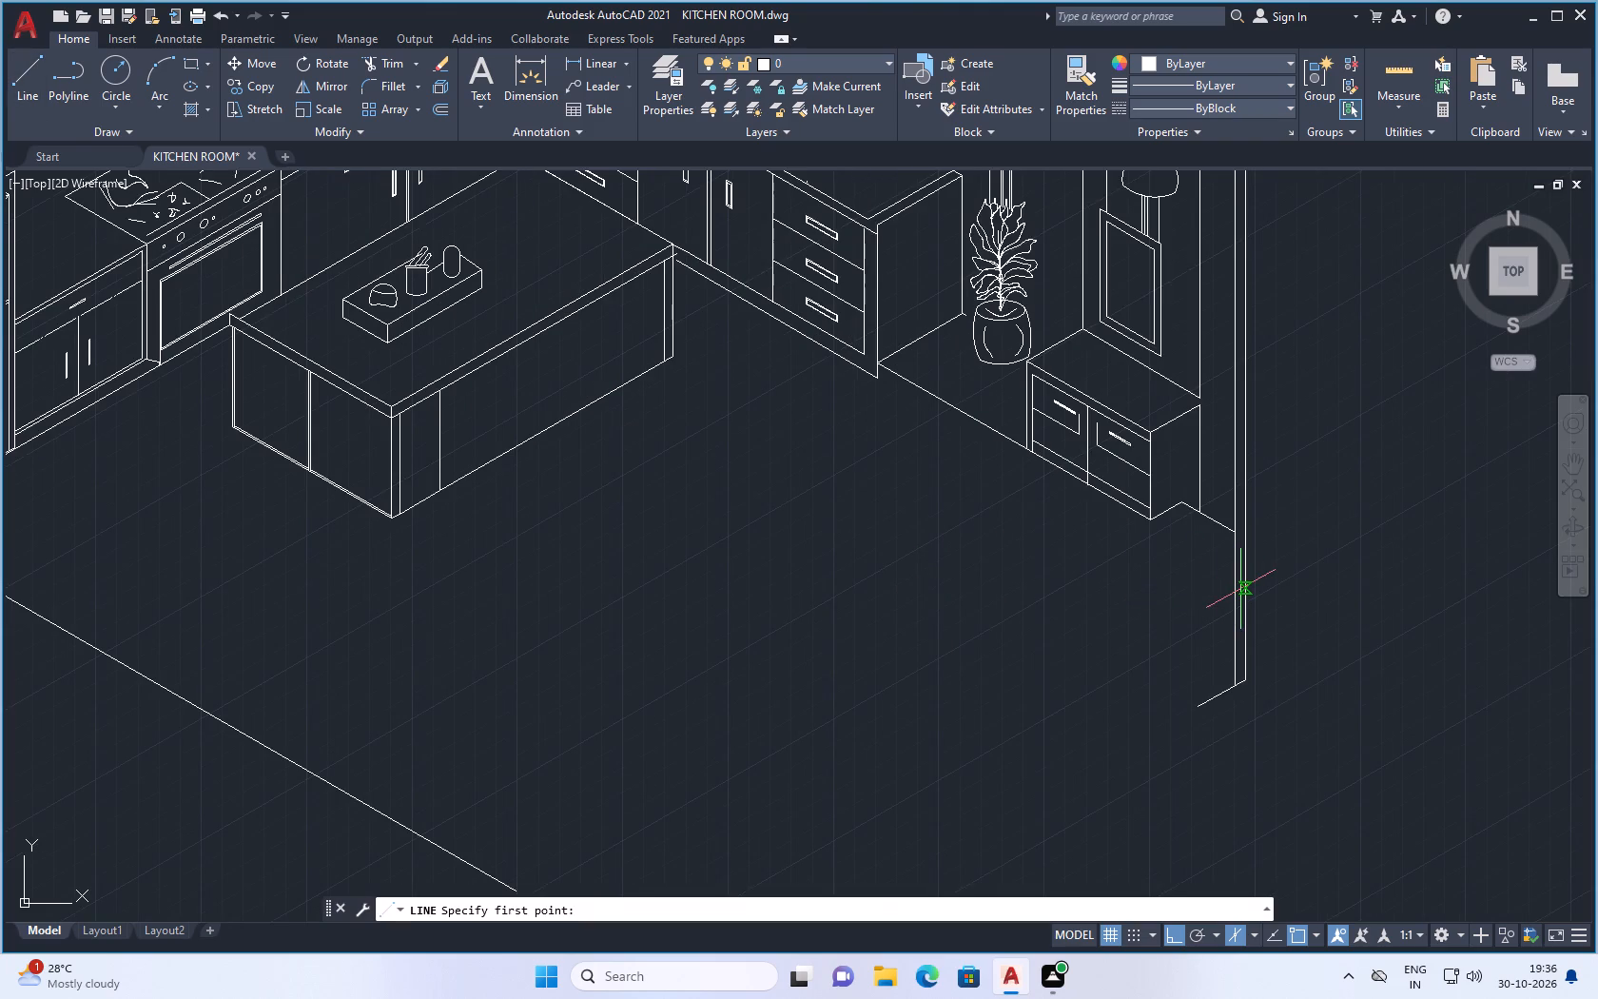
pyautogui.click(1245, 589)
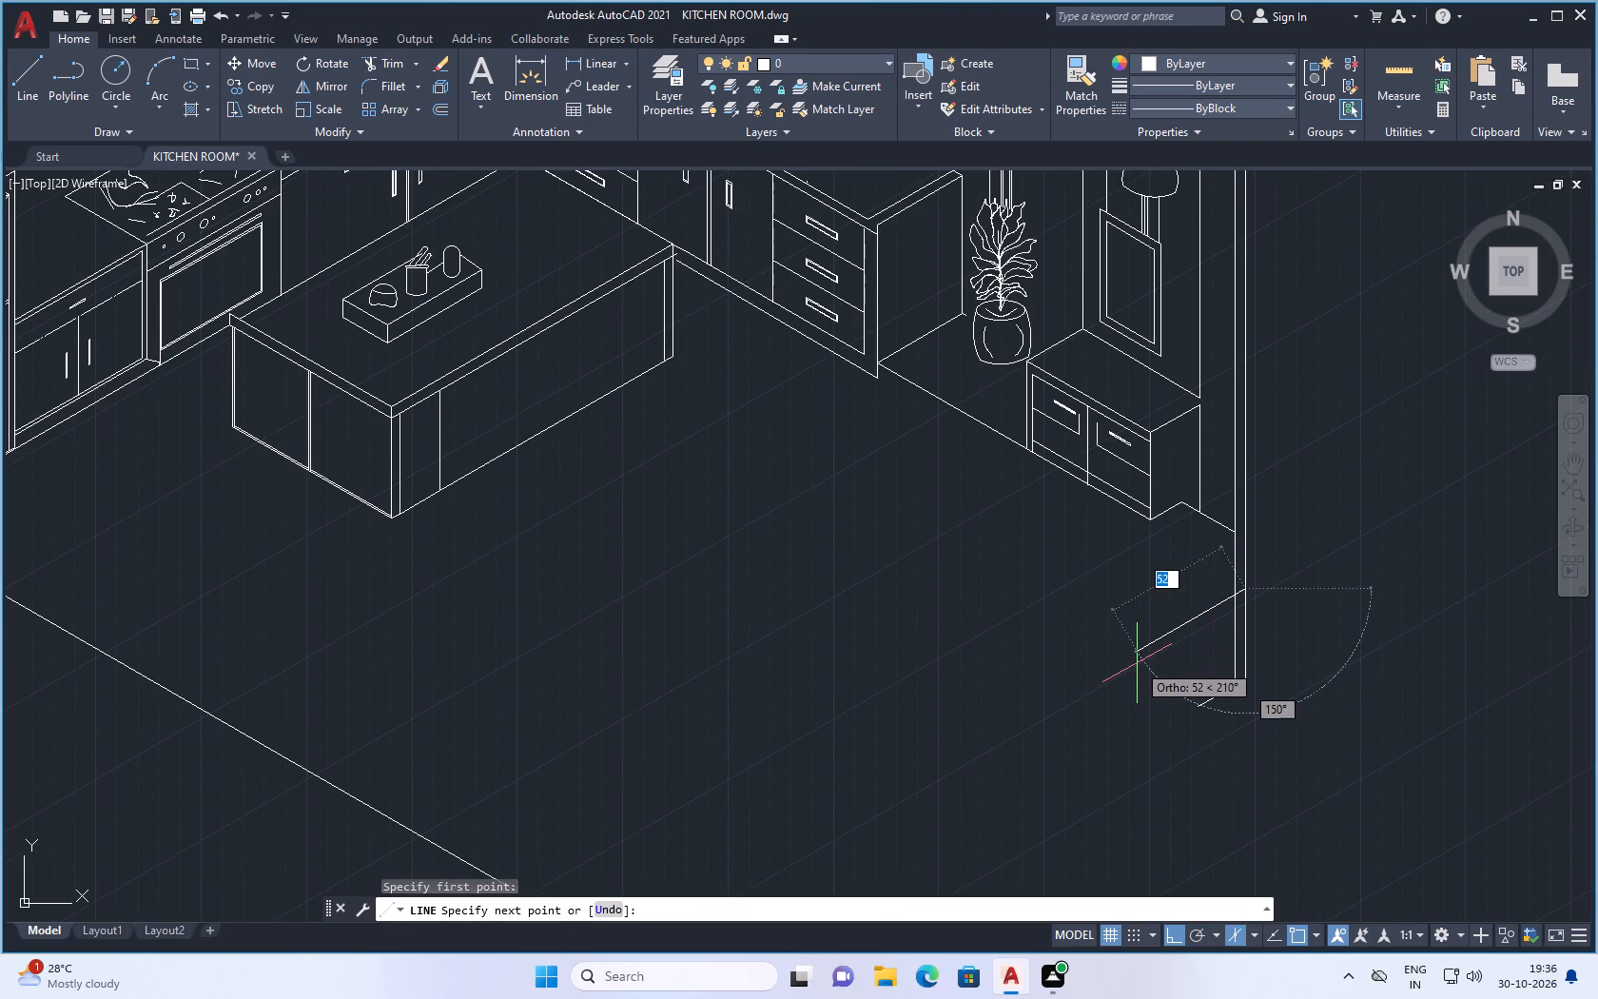
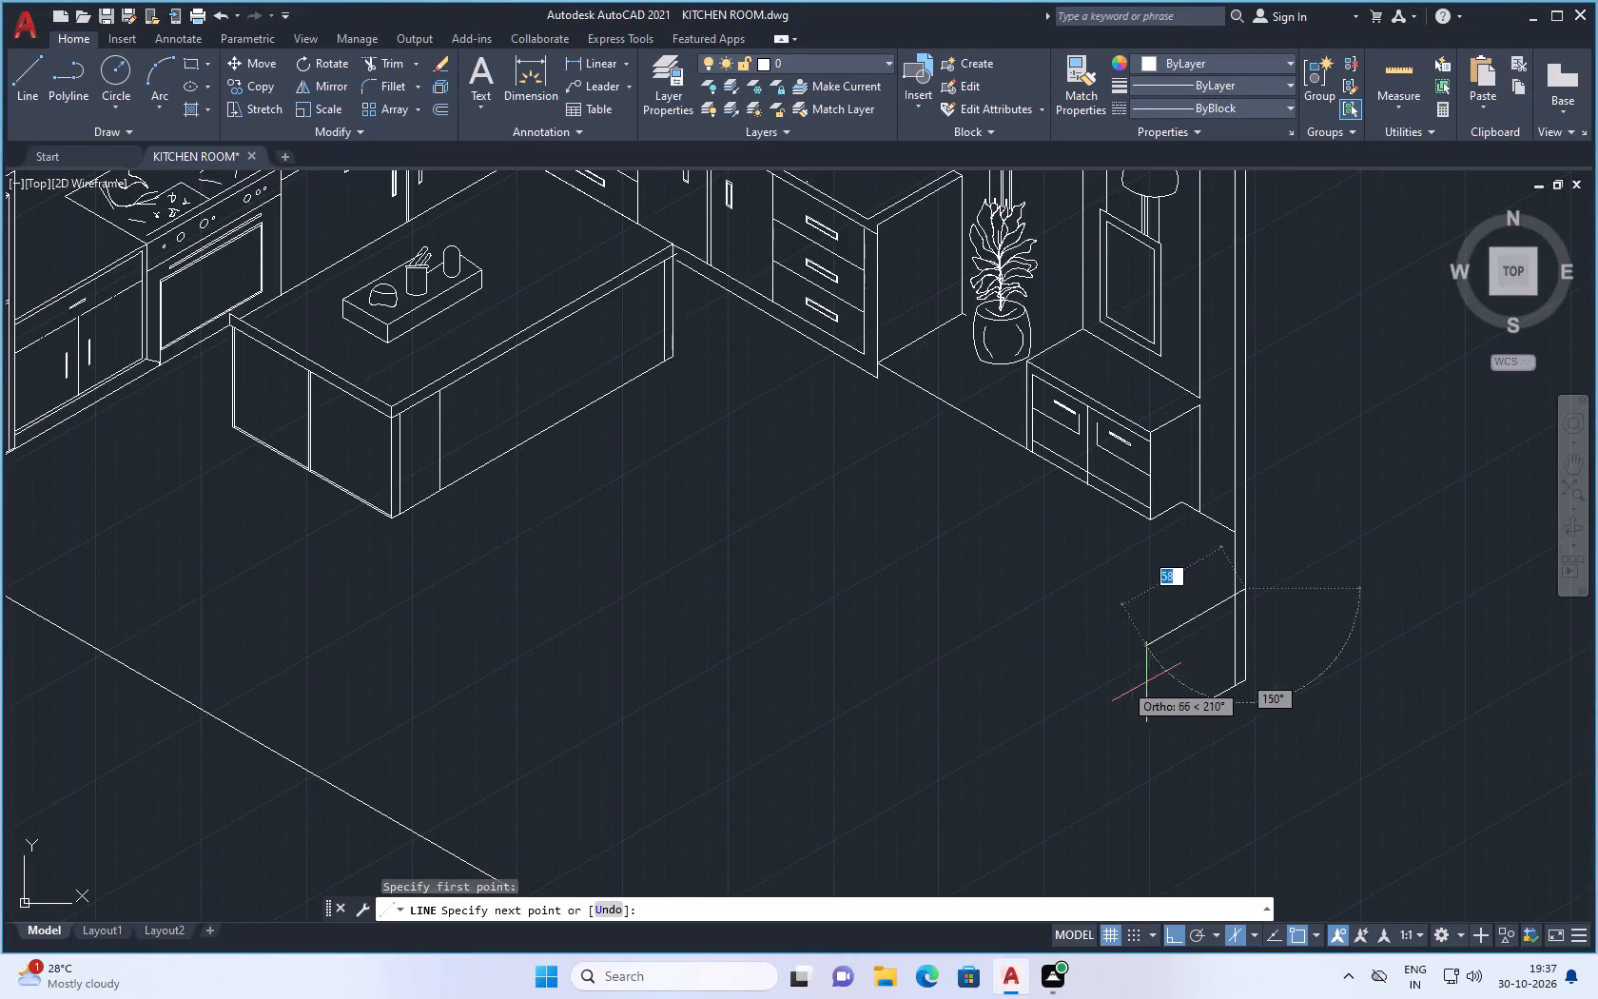
# Finish the line from the right-hand wall's outer edge across the open floor at about 303 units.
pyautogui.scroll(-2, 1215, 657)
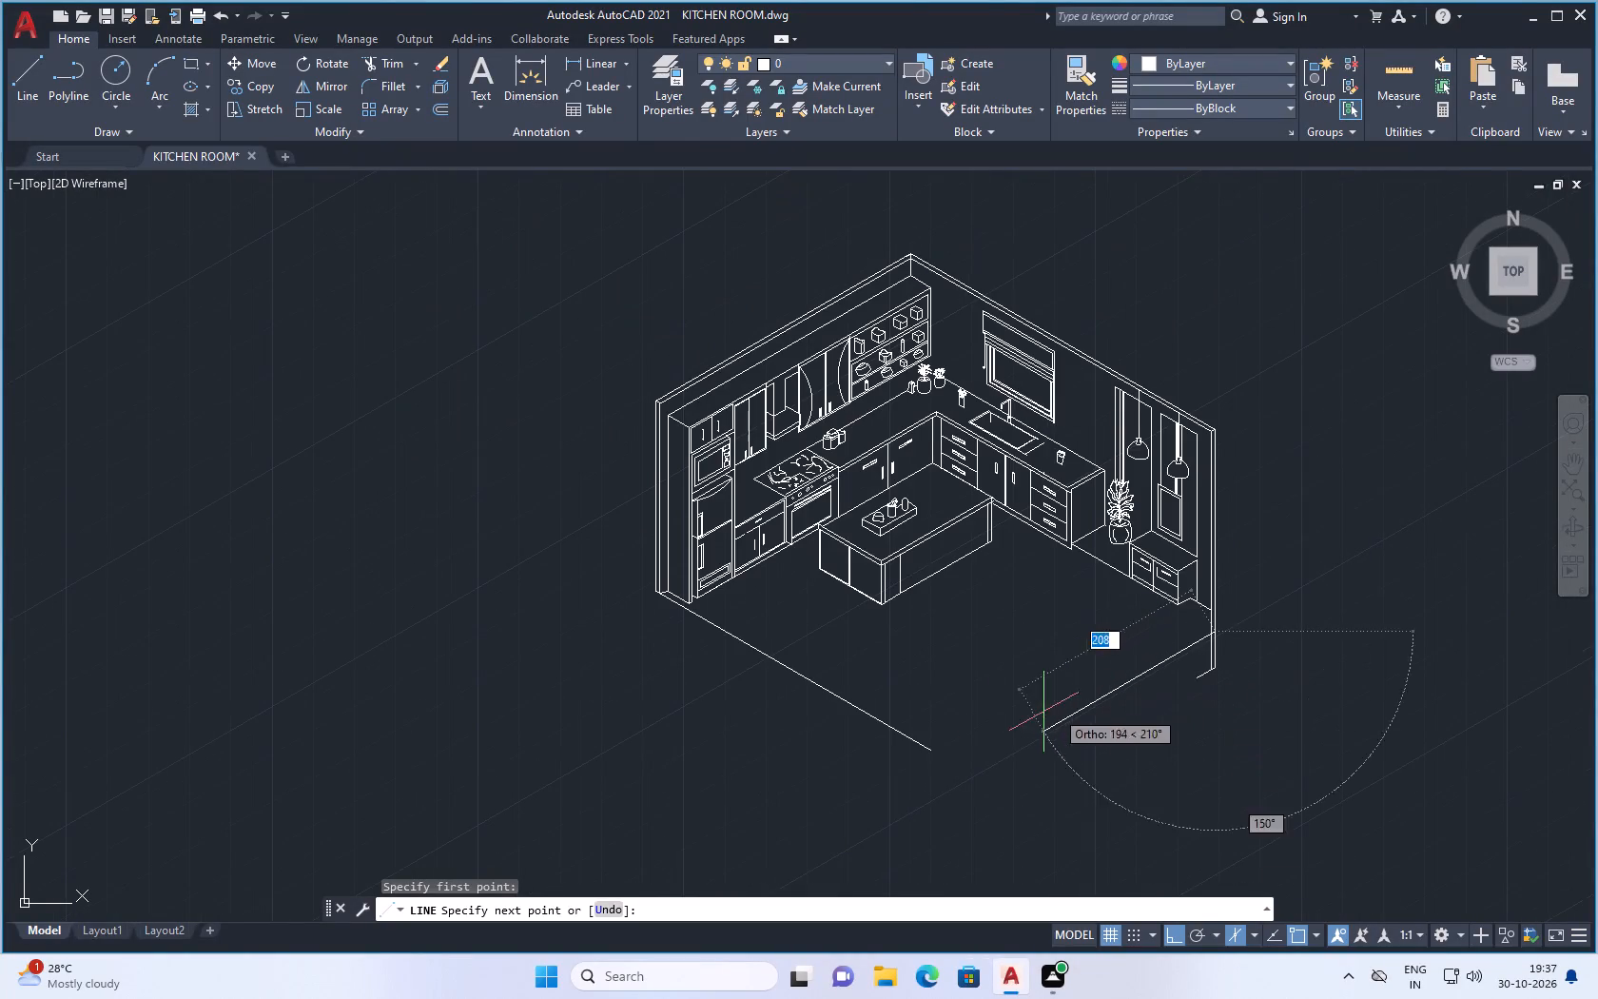
pyautogui.click(960, 776)
pyautogui.press('space')
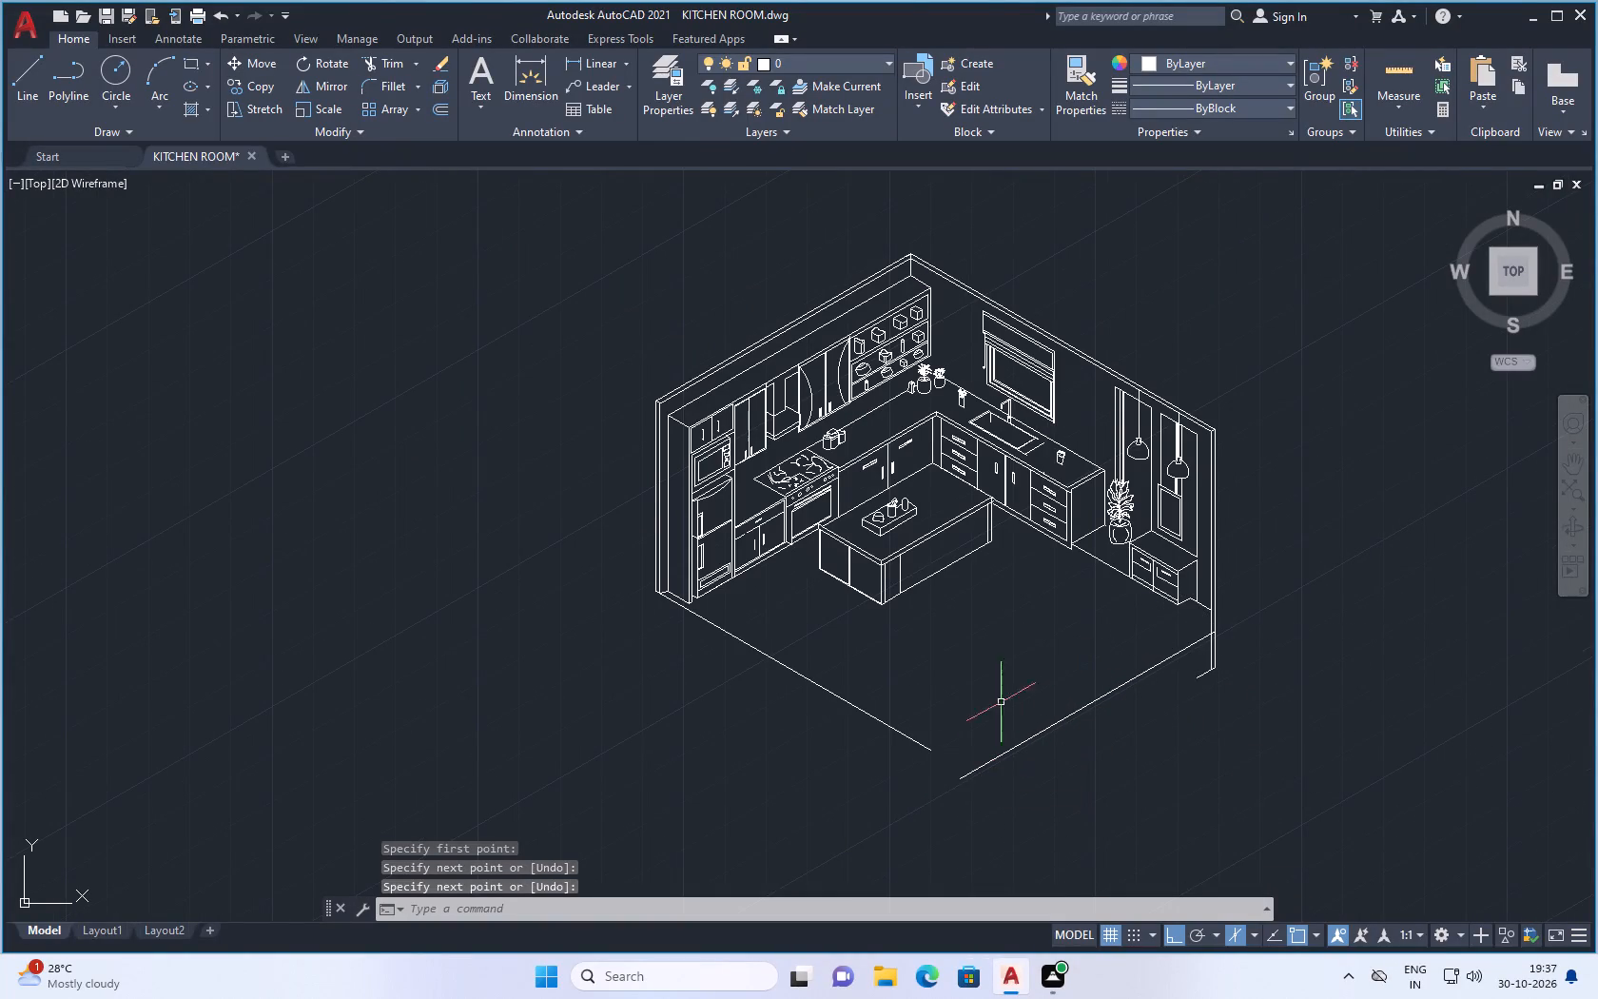
# Draw a line on isoplane Top from the island's front corner, just under the countertop, across the open floor parallel to the right-hand wall.
pyautogui.scroll(2, 884, 539)
pyautogui.scroll(-2, 884, 563)
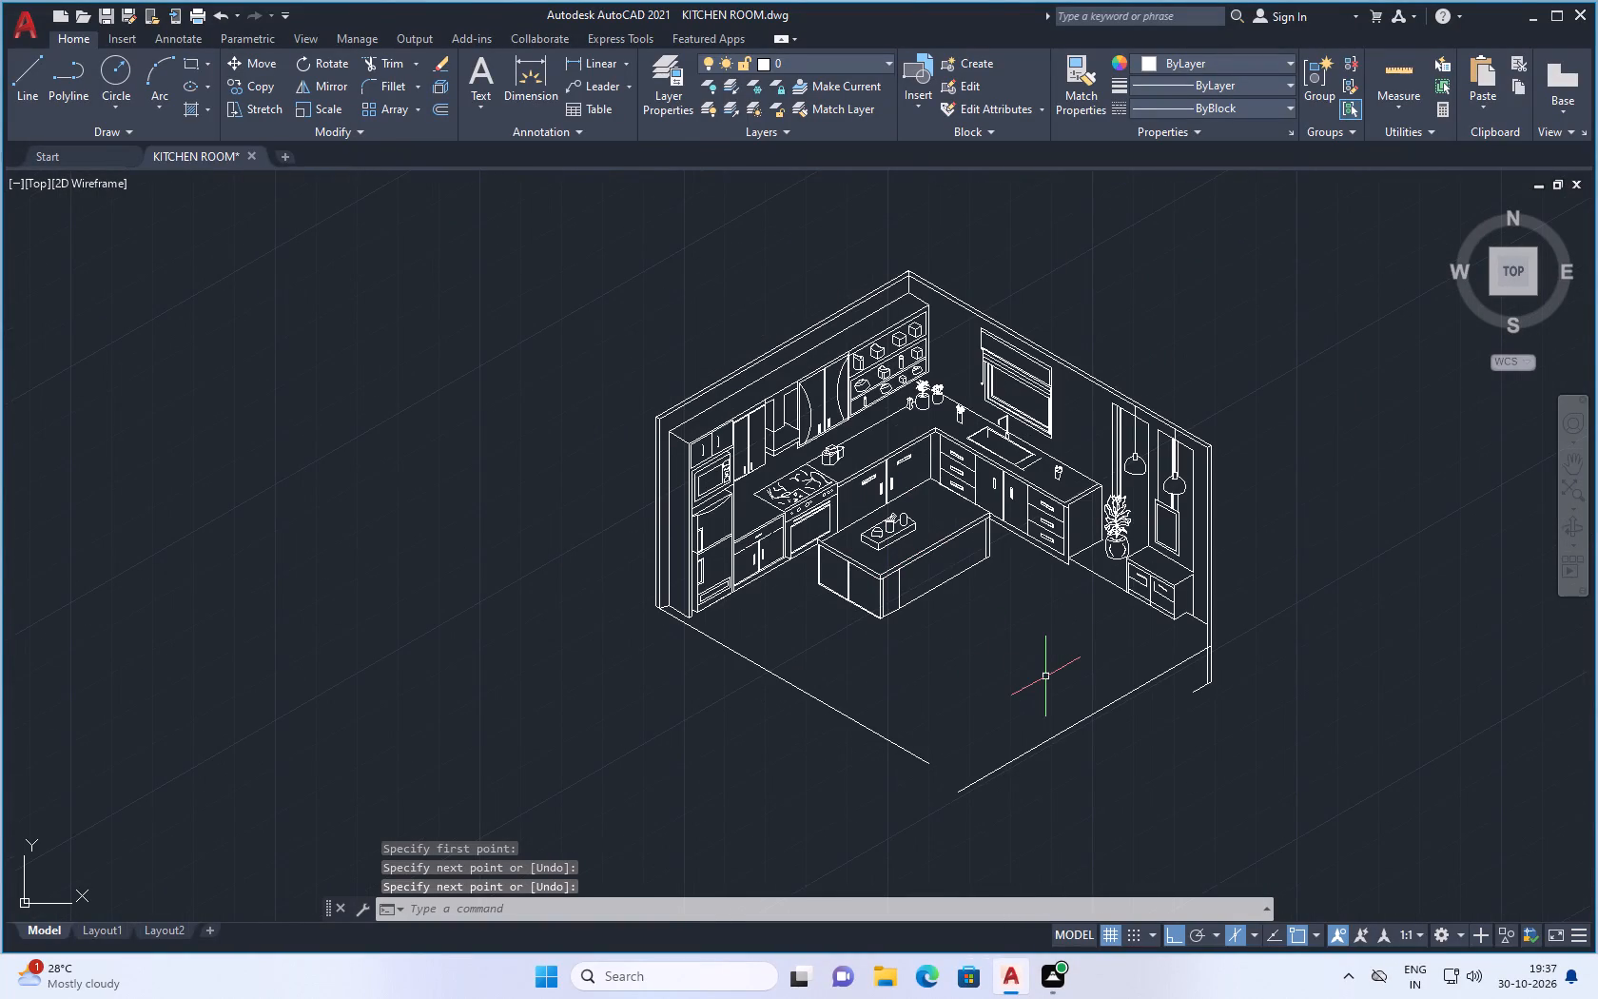
pyautogui.click(22, 80)
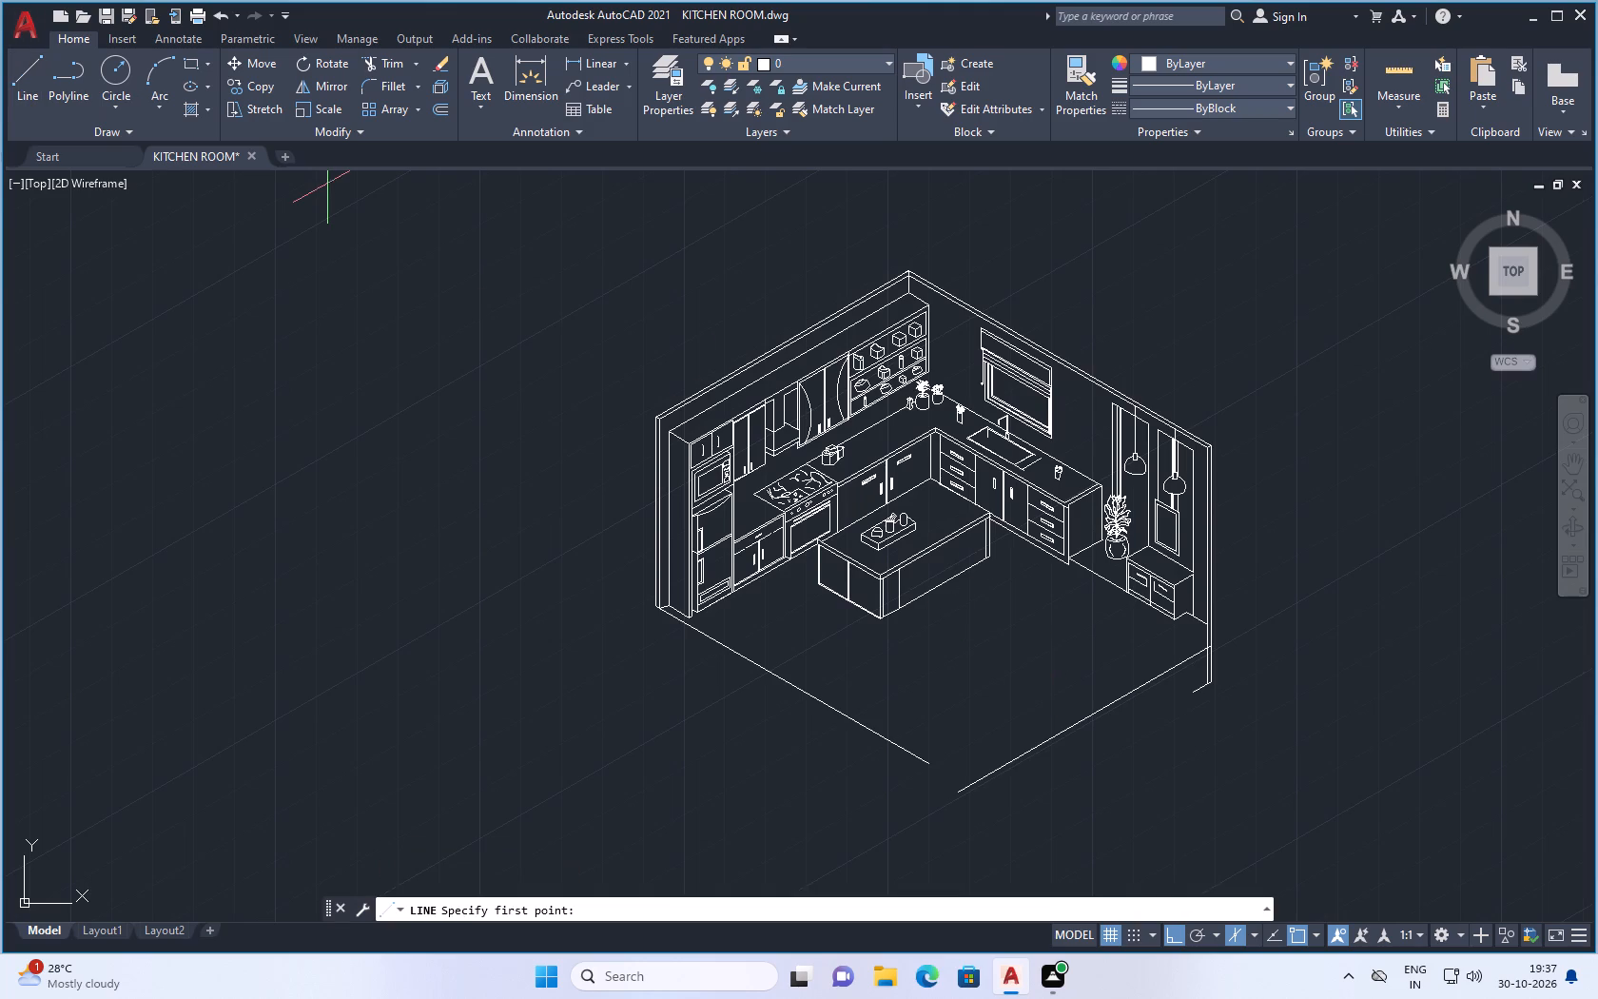
pyautogui.scroll(4, 869, 557)
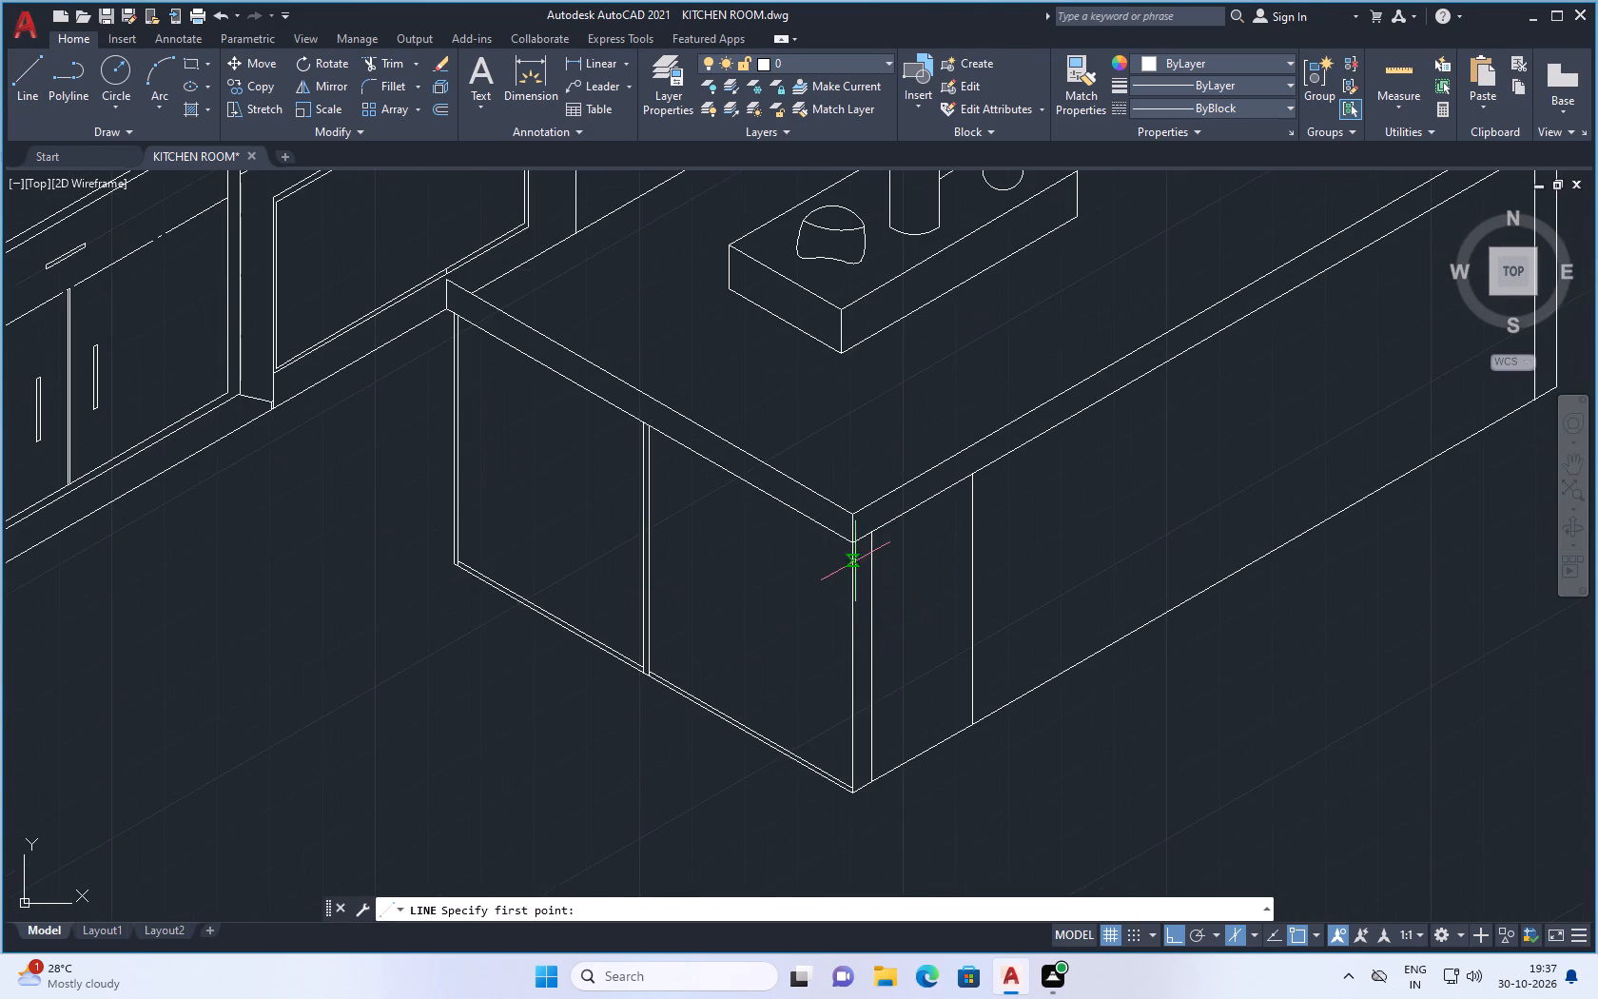
pyautogui.click(853, 544)
pyautogui.scroll(-3, 995, 643)
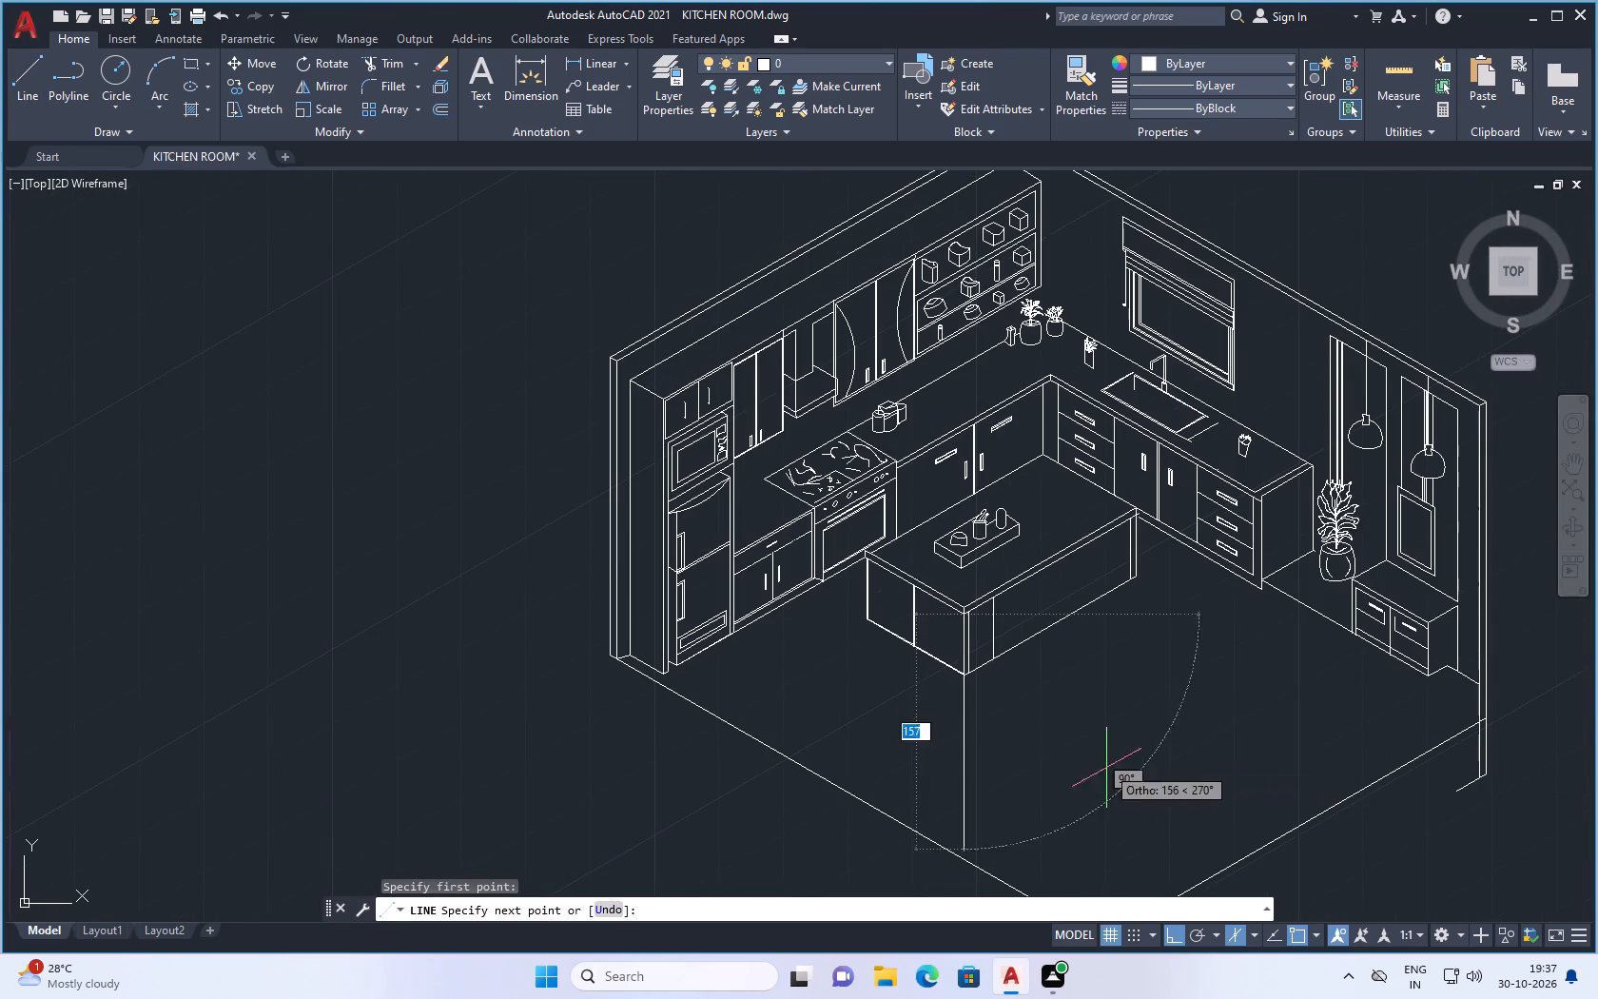
pyautogui.click(1253, 932)
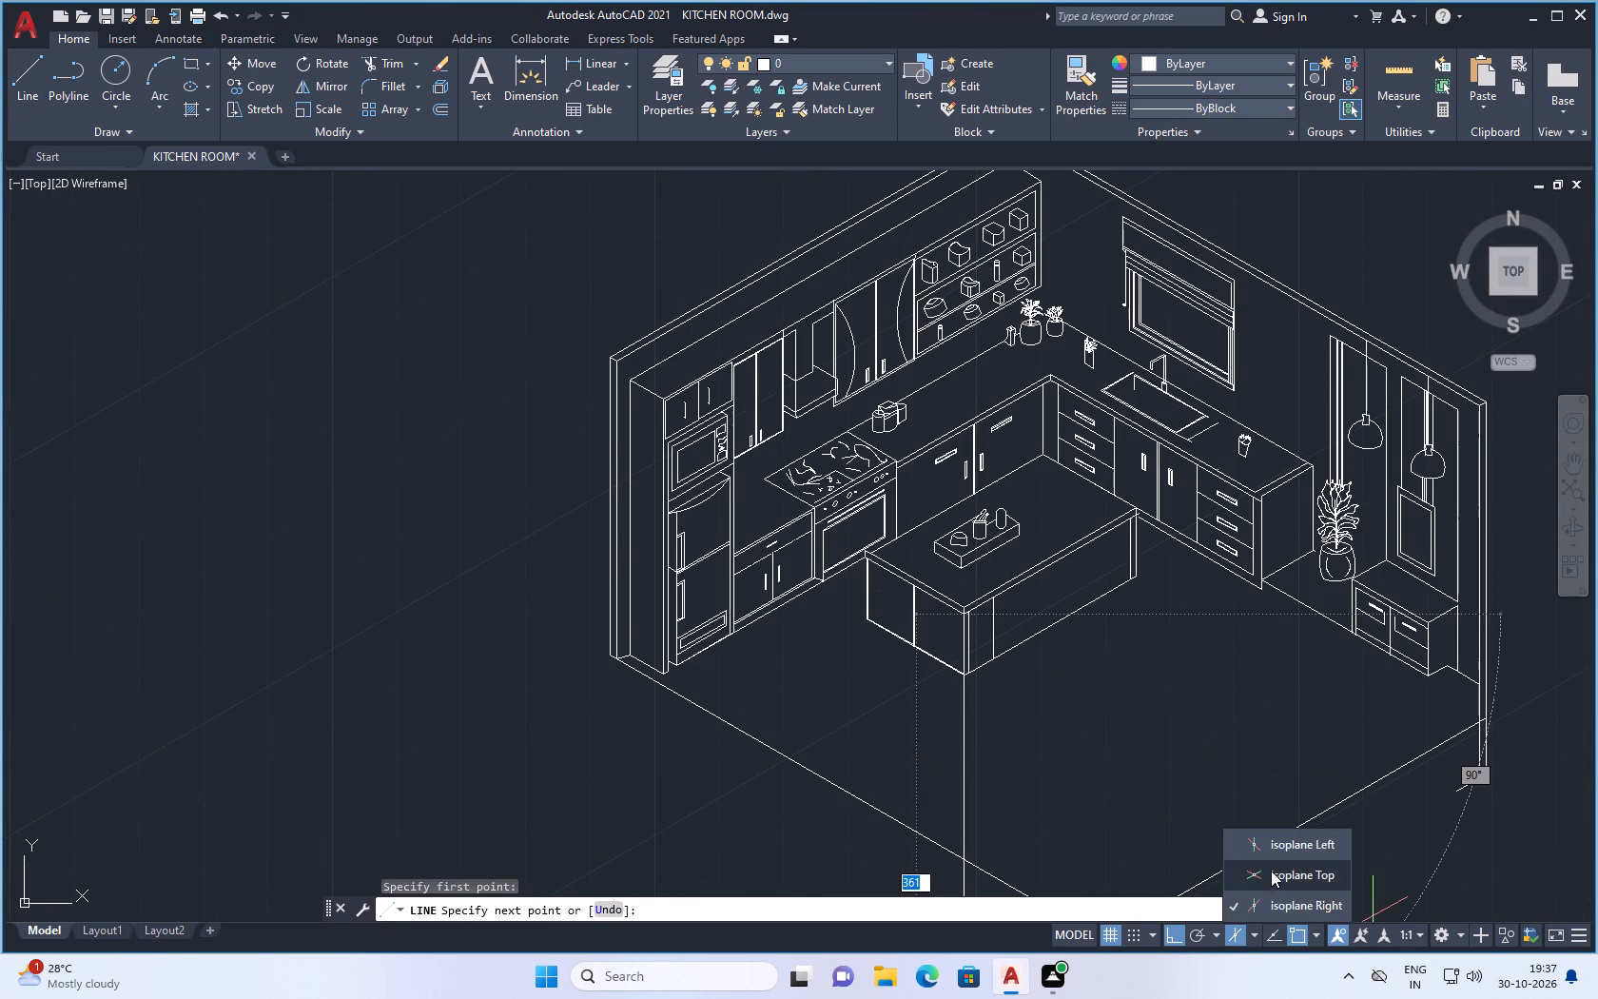
pyautogui.click(1271, 871)
pyautogui.click(1237, 787)
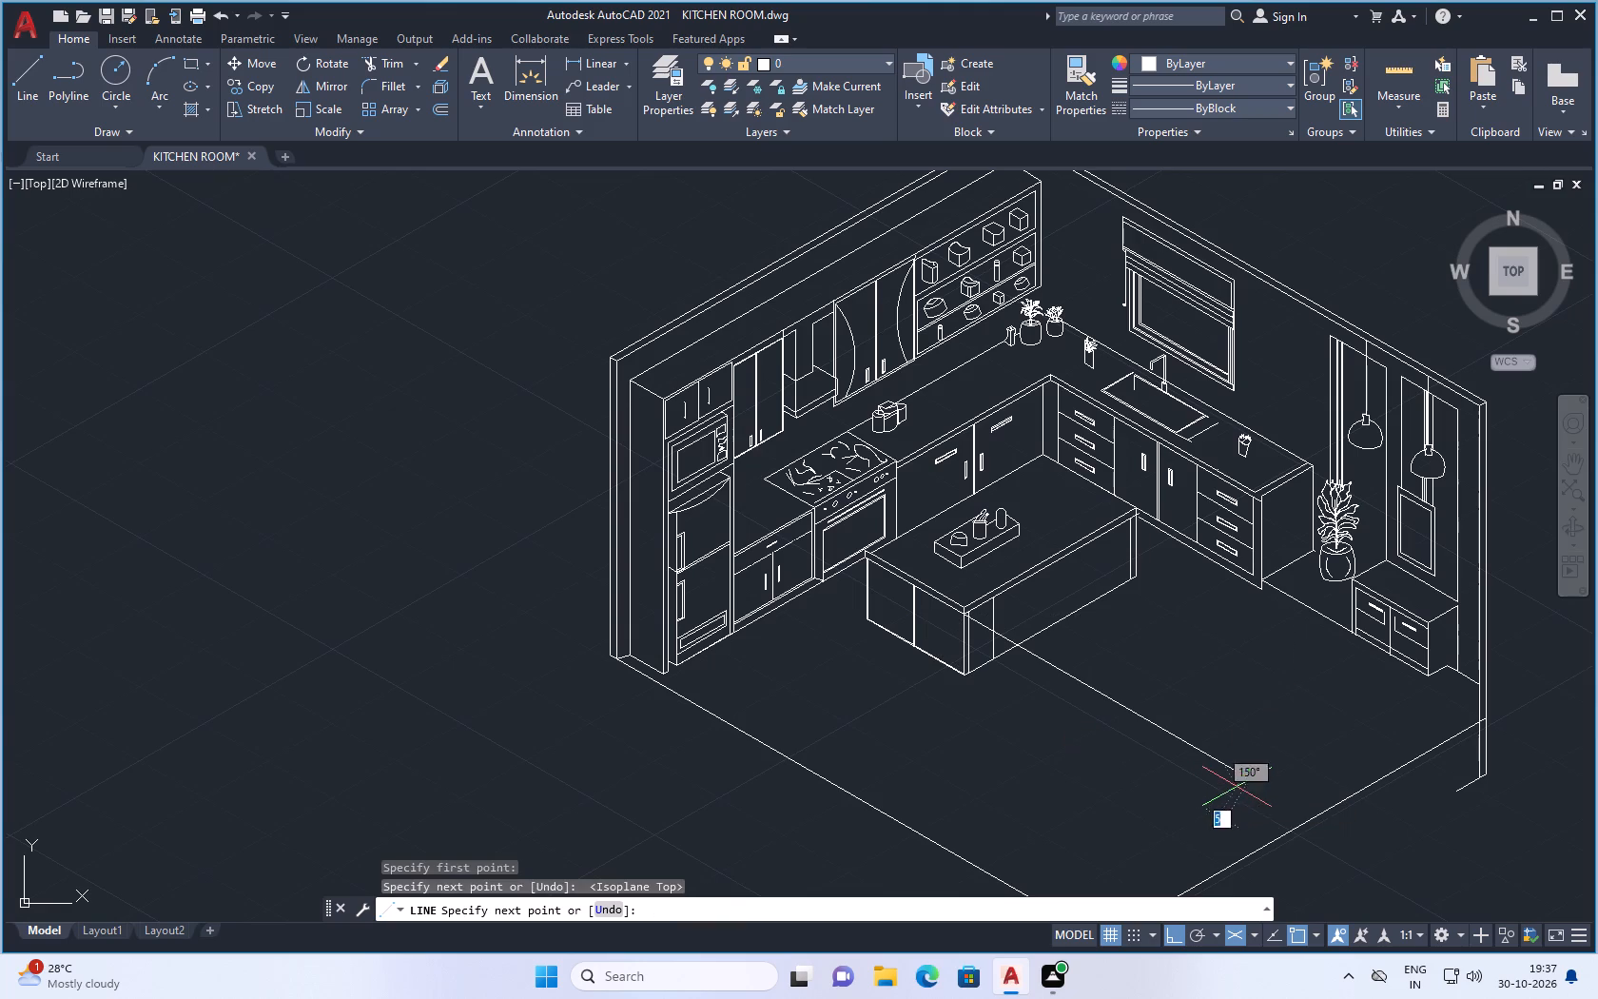
pyautogui.press('space')
# Add a short line extending the right-hand base cabinets' lower line to just past the island countertop's far corner edge.
pyautogui.scroll(-2, 1061, 770)
pyautogui.scroll(1, 1185, 684)
pyautogui.press('space')
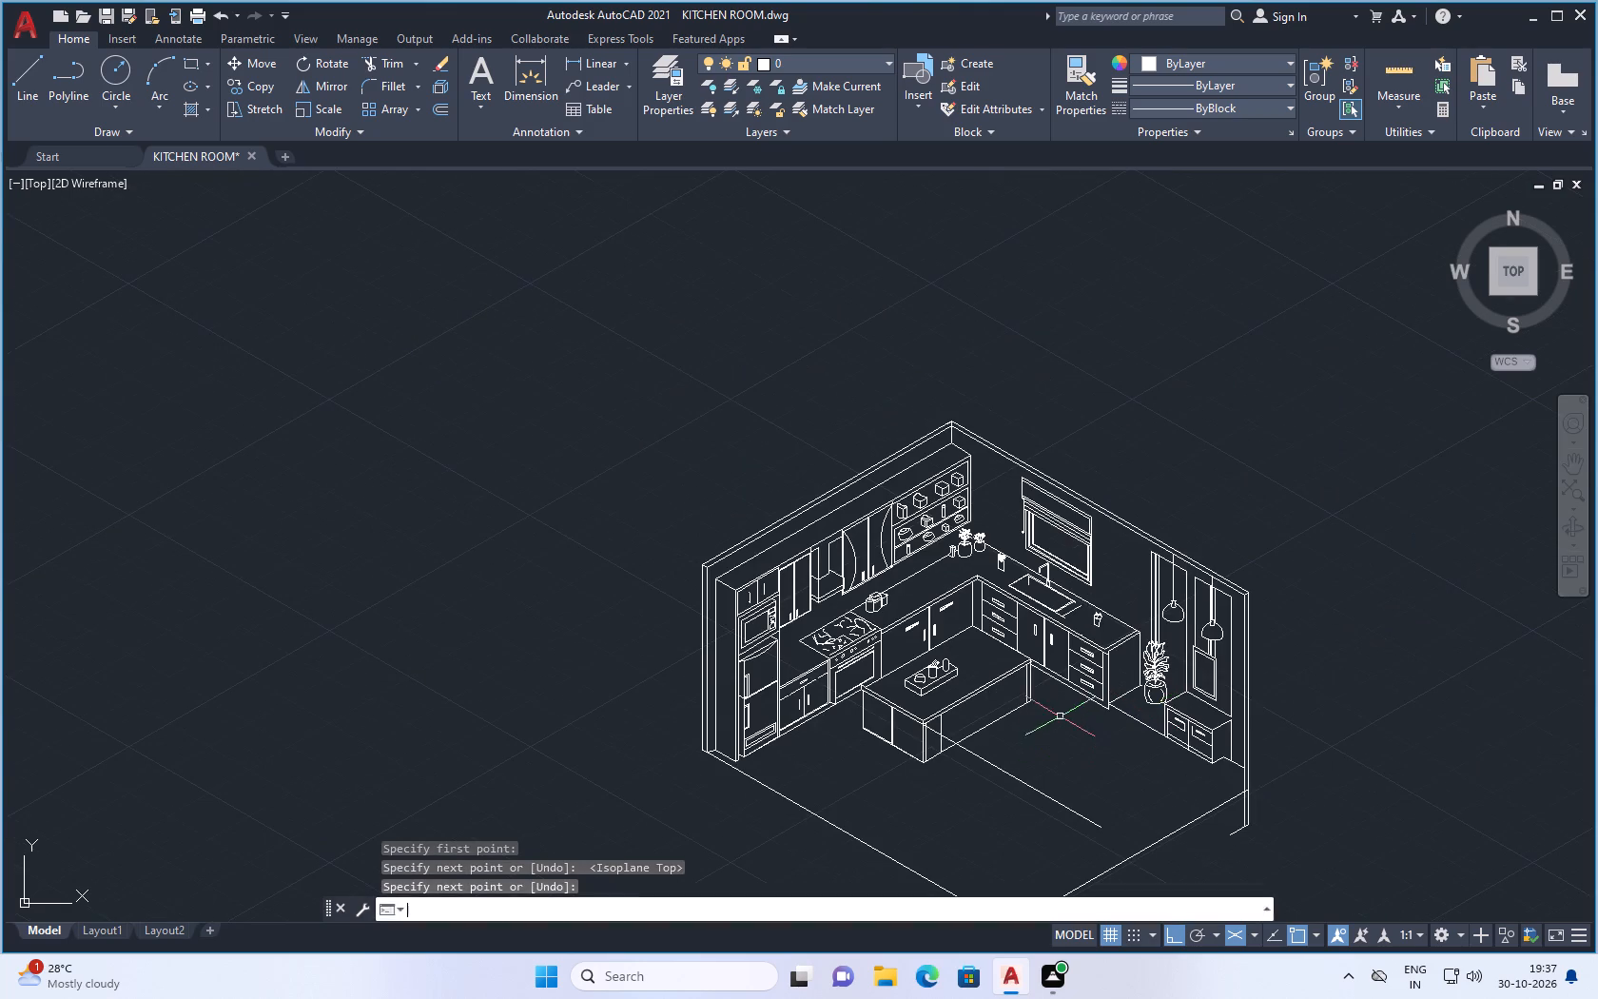
pyautogui.scroll(3, 1036, 674)
pyautogui.click(997, 625)
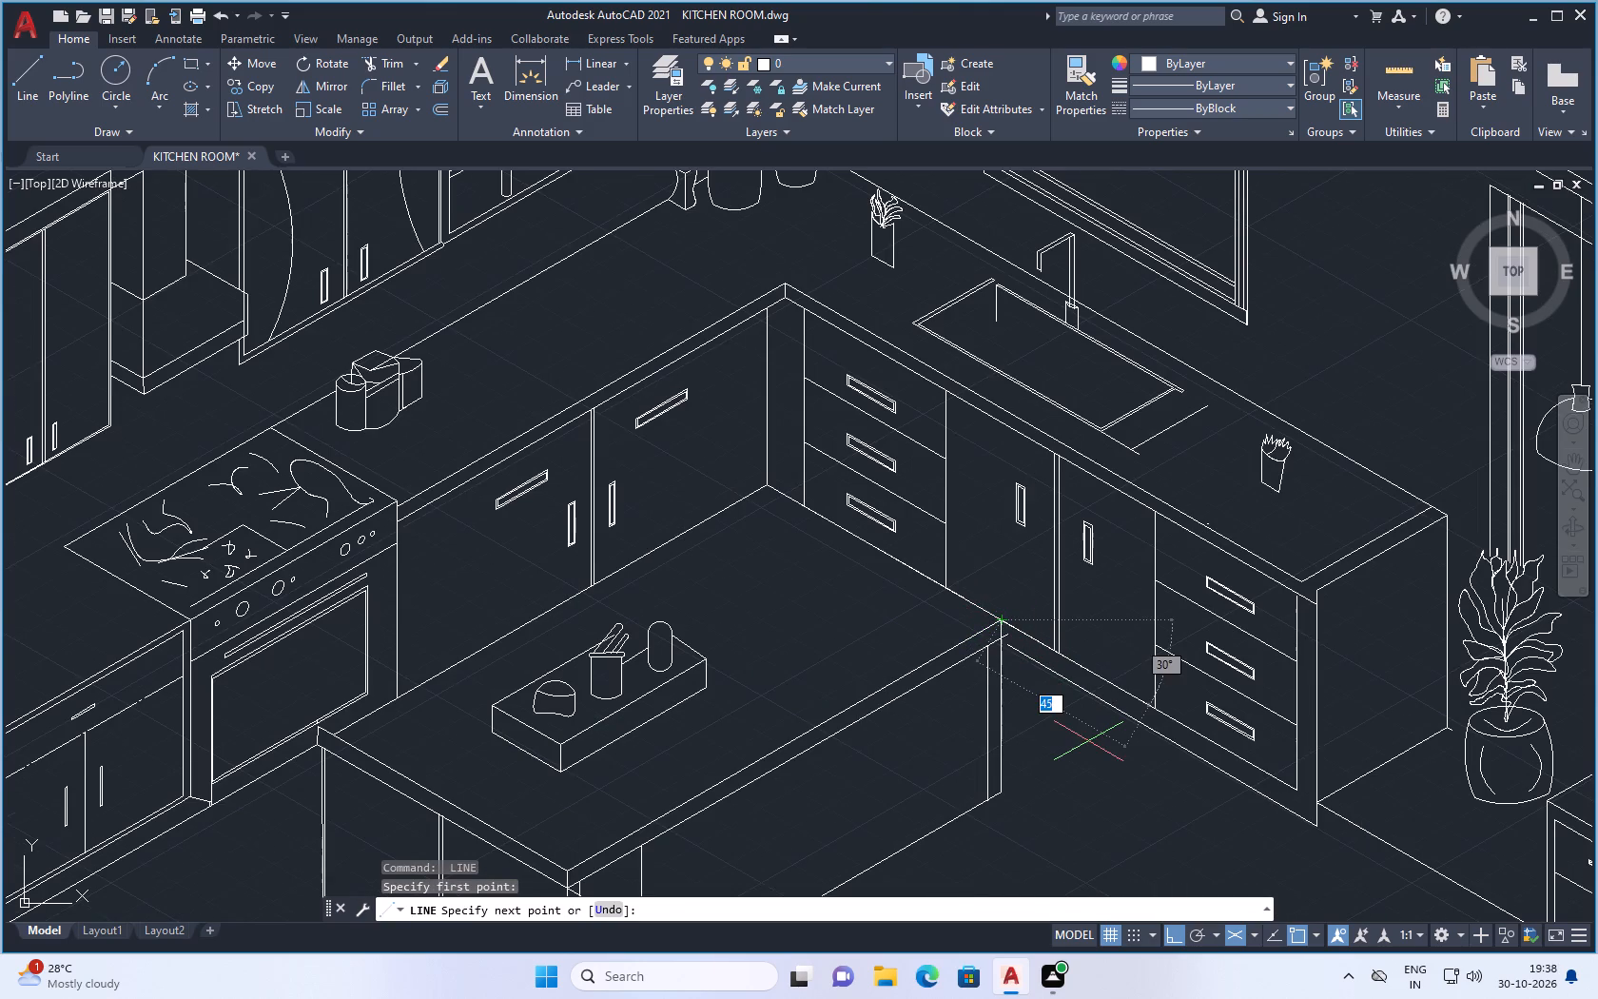
pyautogui.press('space')
pyautogui.press('space')
pyautogui.scroll(3, 1011, 656)
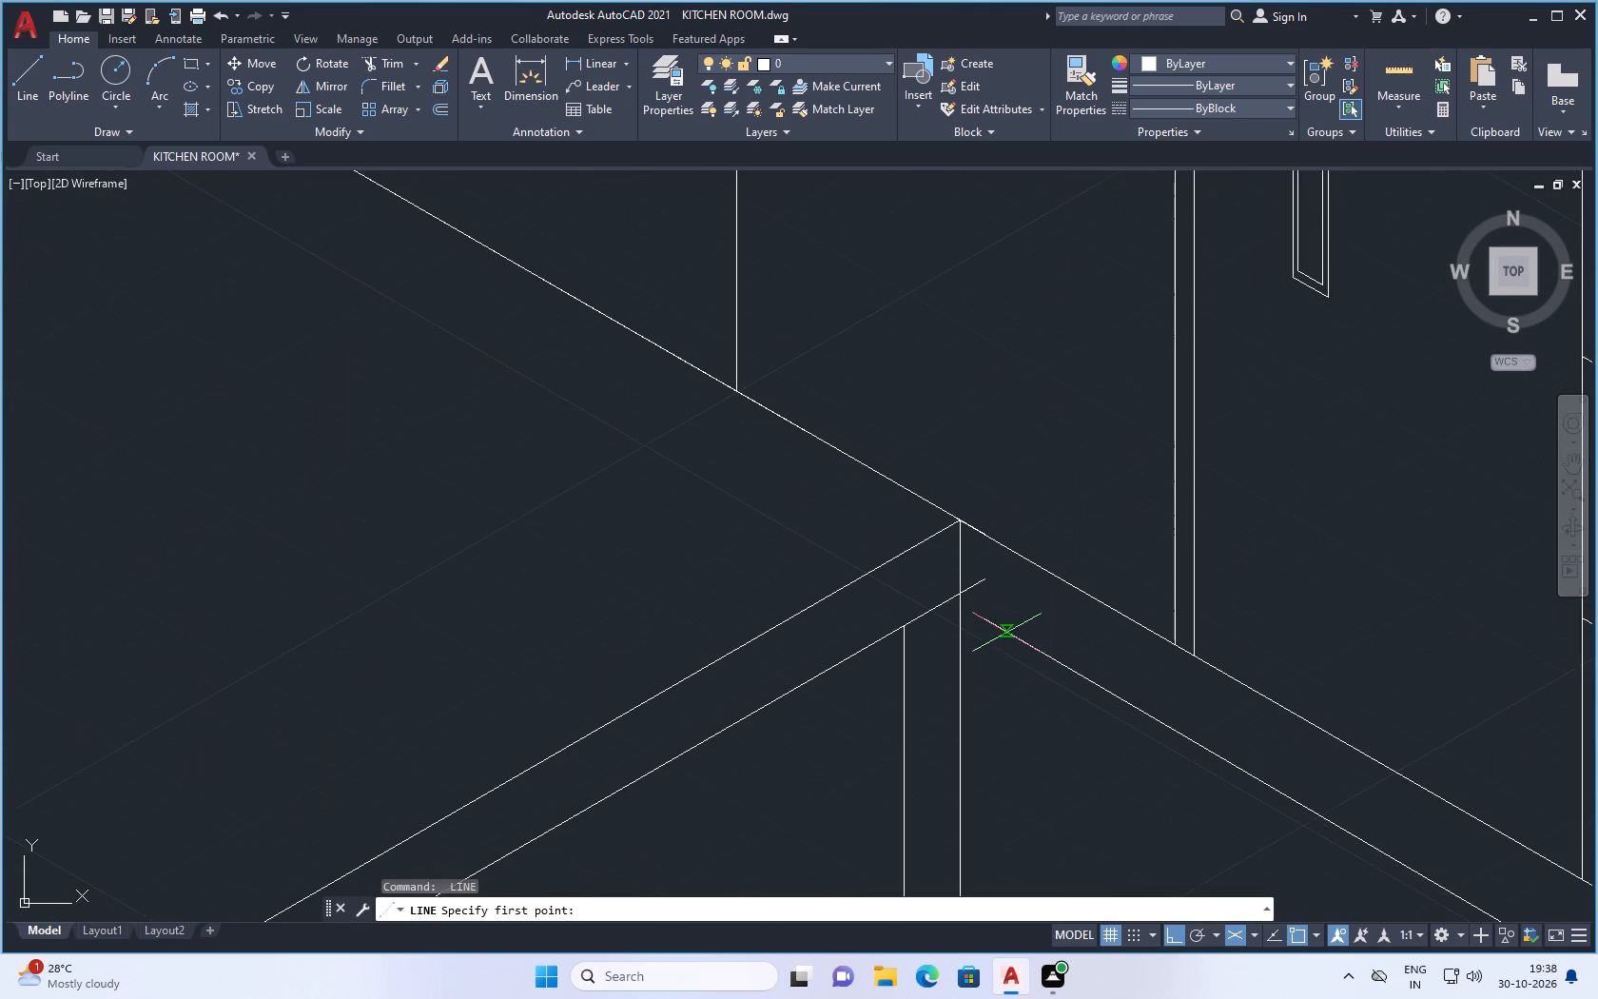
pyautogui.click(986, 624)
pyautogui.click(923, 588)
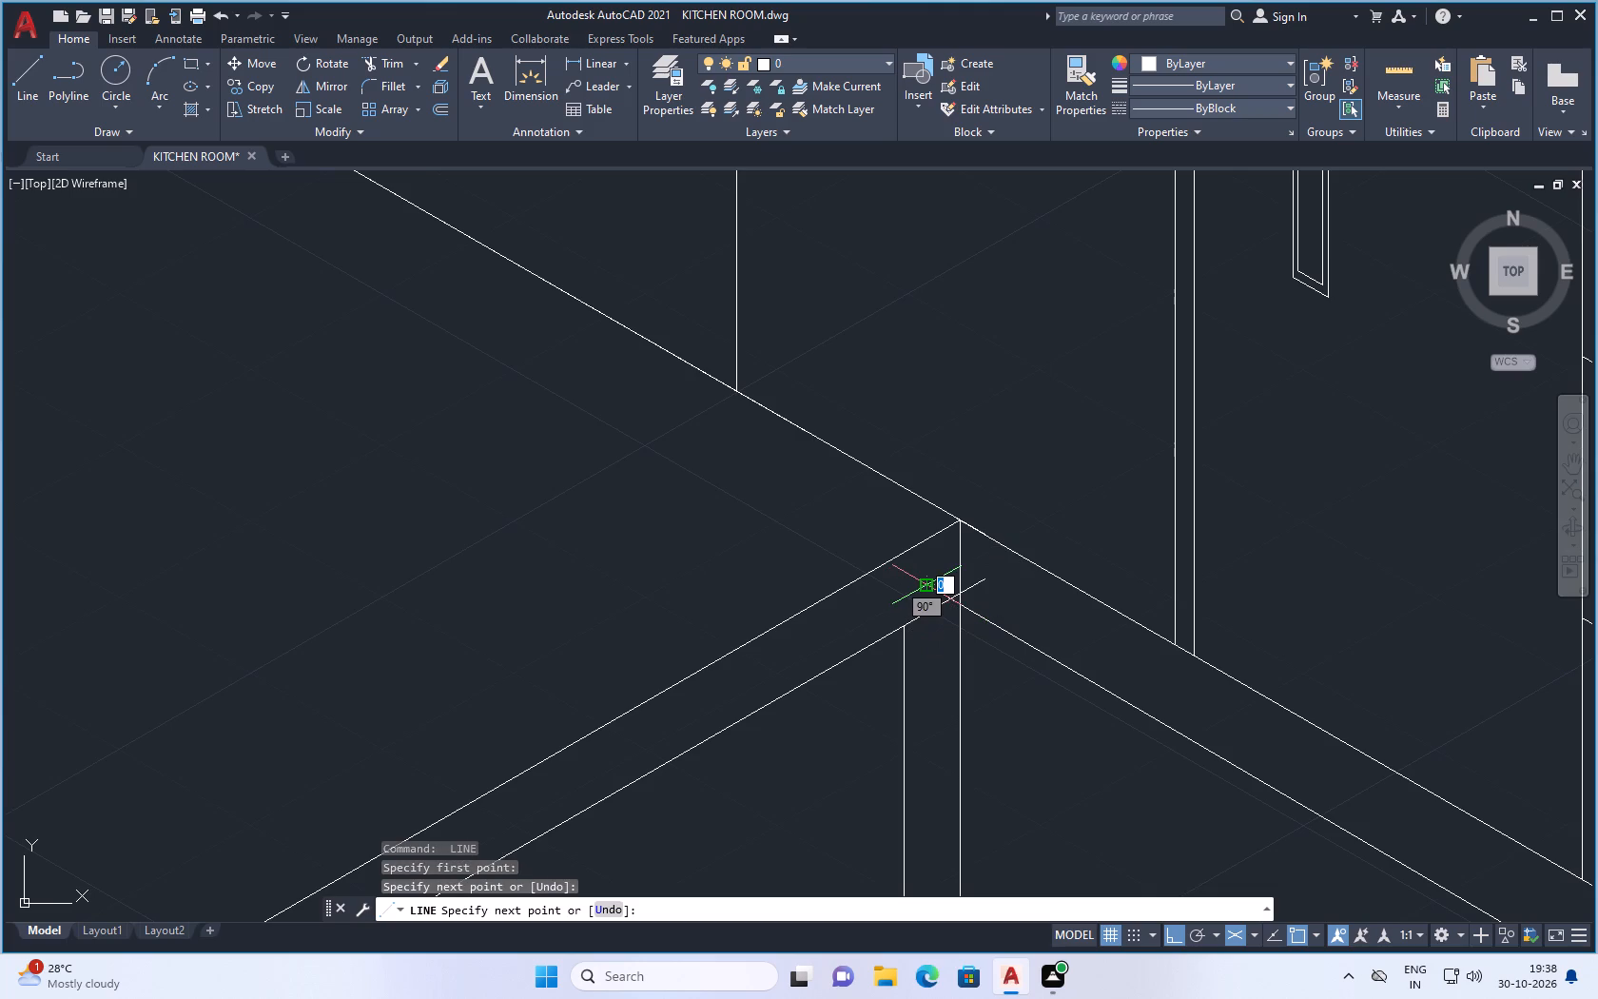
pyautogui.press('Escape')
# Trim the overshooting countertop and cabinet base line ends at the island's far corner.
pyautogui.write('tr')
pyautogui.press('Return')
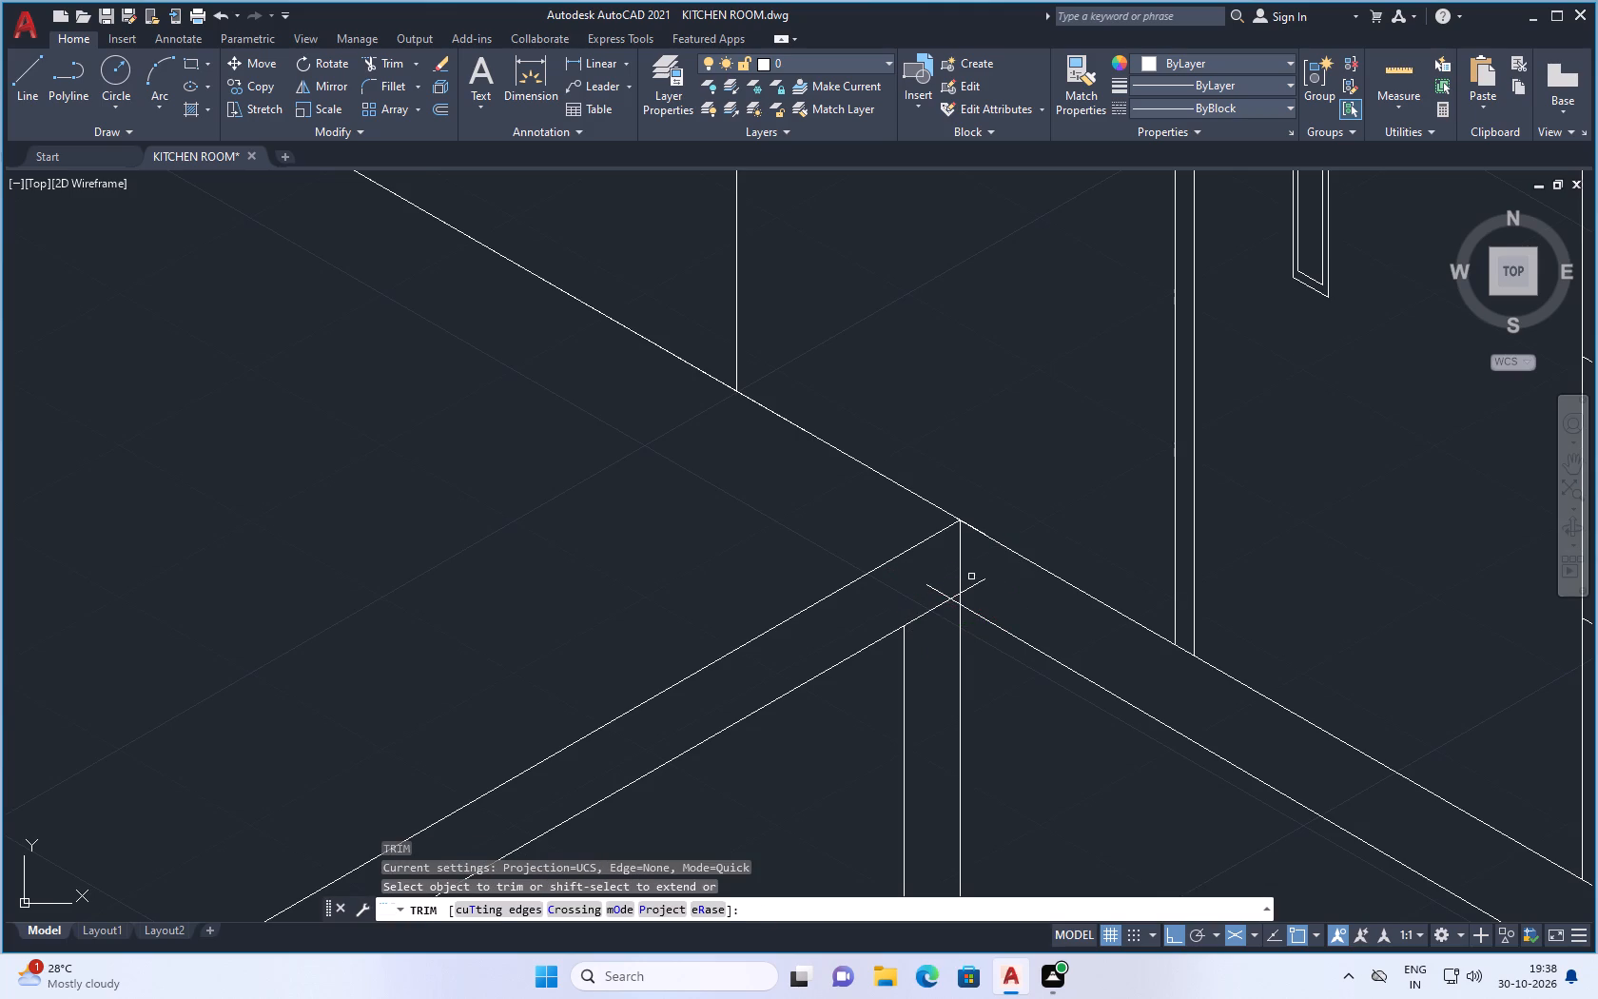
pyautogui.click(978, 584)
pyautogui.click(935, 590)
pyautogui.scroll(-3, 965, 597)
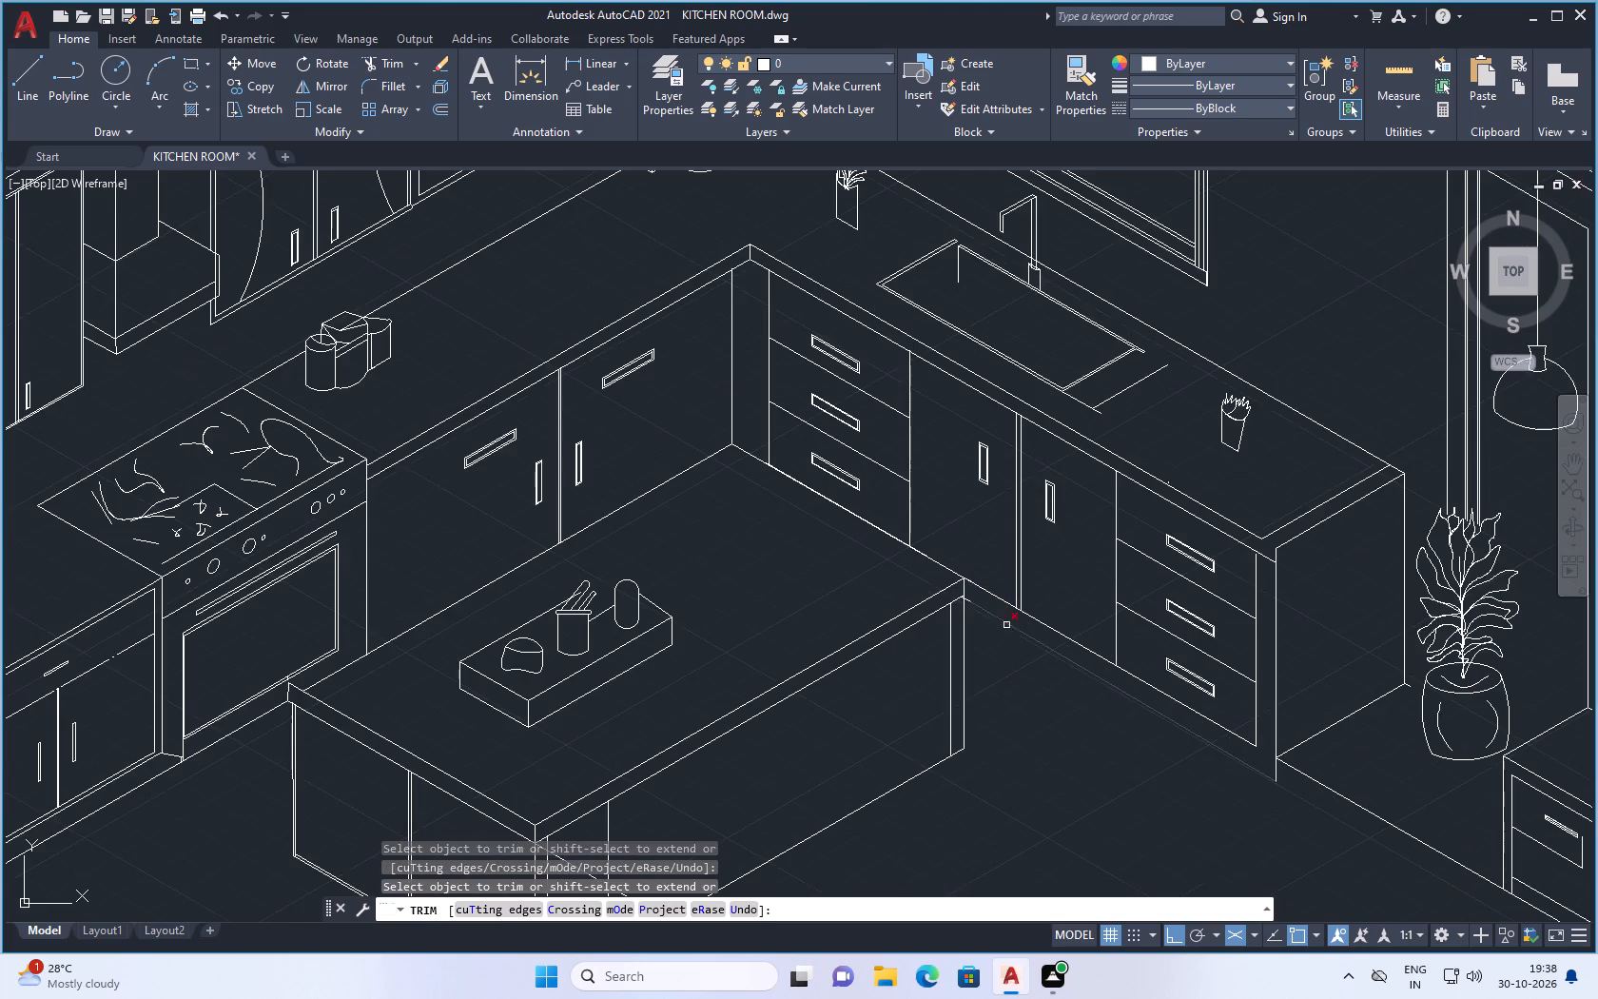
pyautogui.scroll(-3, 998, 688)
pyautogui.press('Escape')
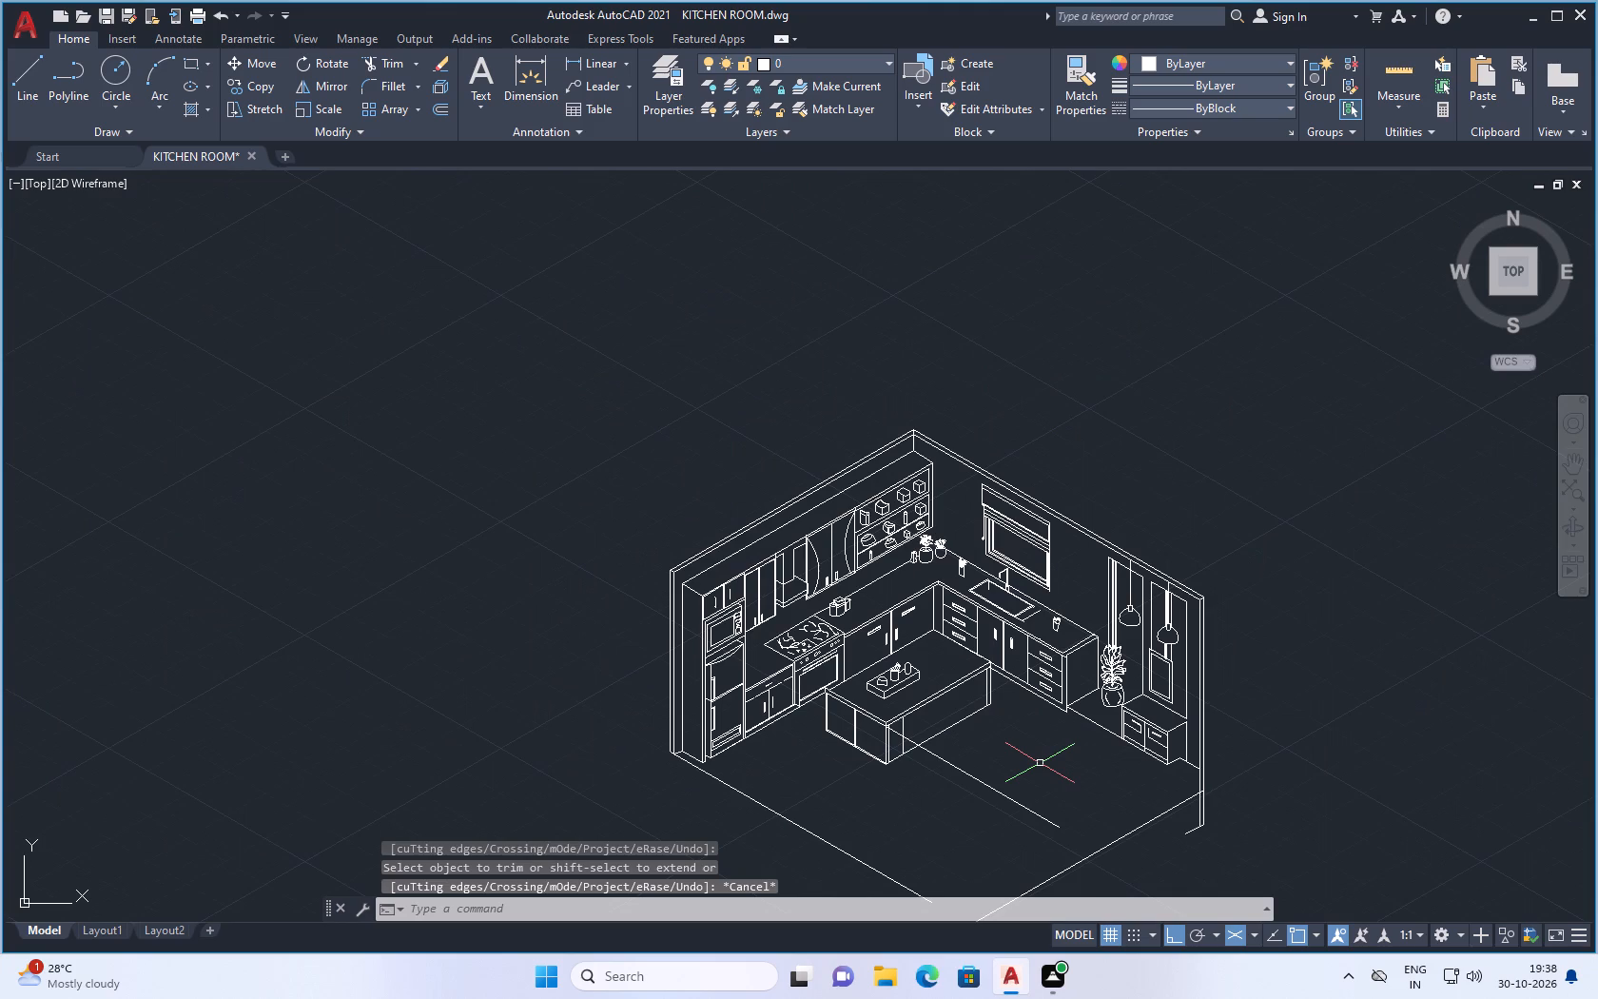
# From the new floor line's free end, draw three more isometric sides of a floor rectangle, the first about 121 units toward the low cabinet.
pyautogui.scroll(-1, 1023, 778)
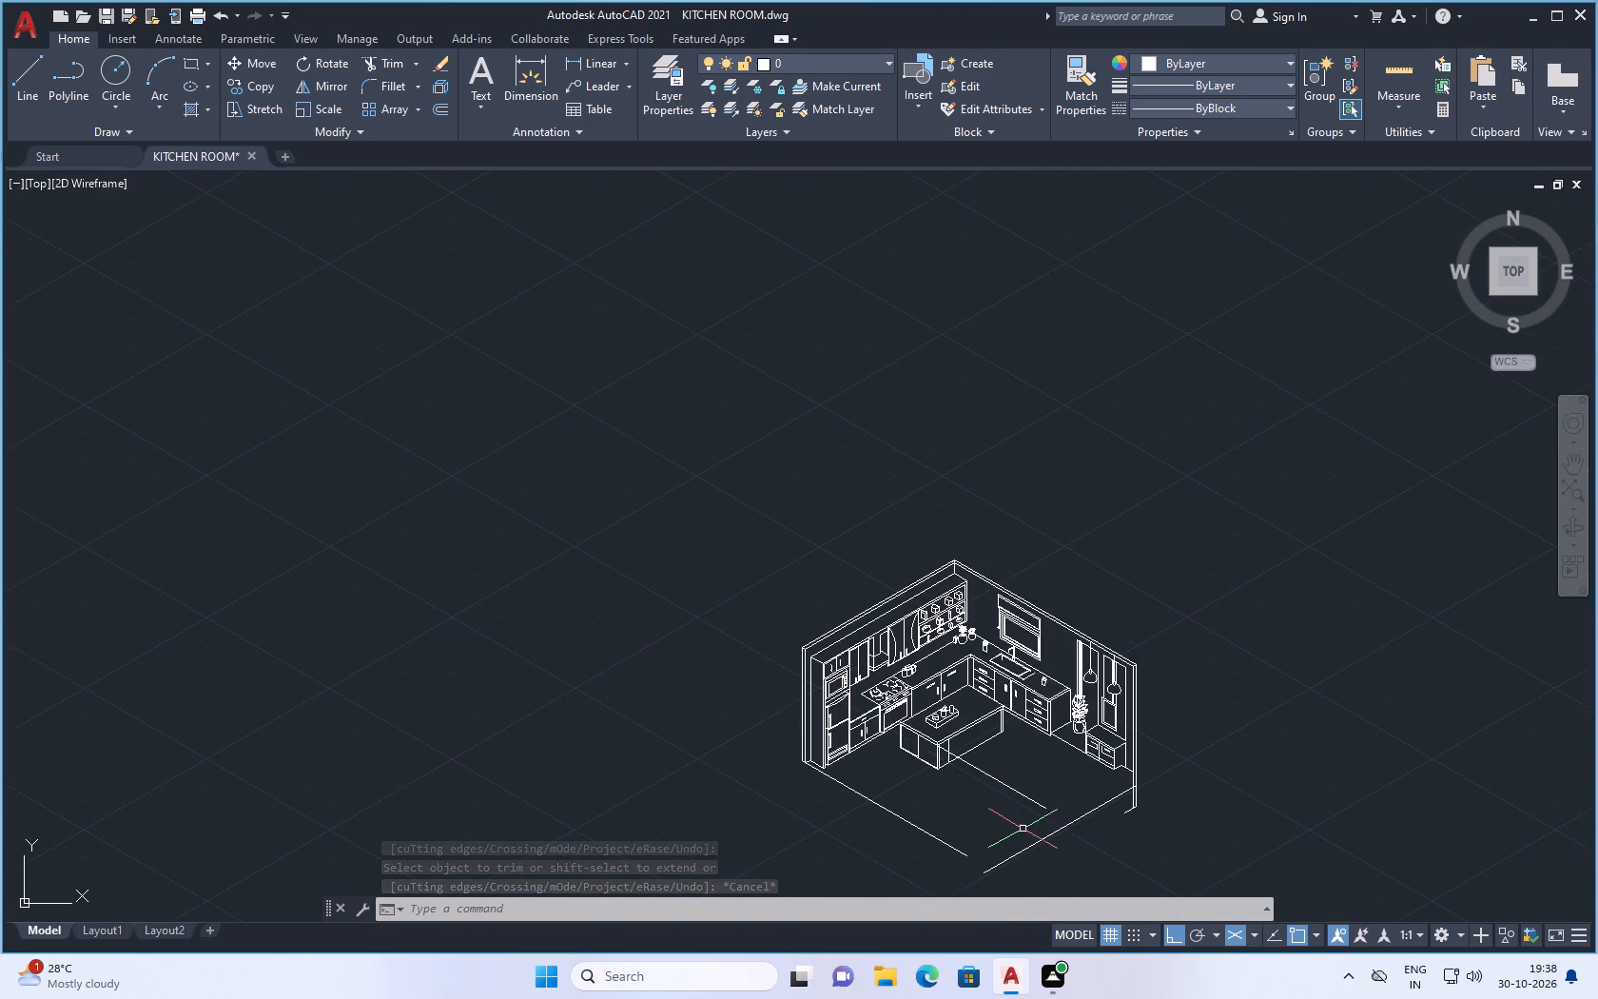
pyautogui.scroll(1, 1027, 828)
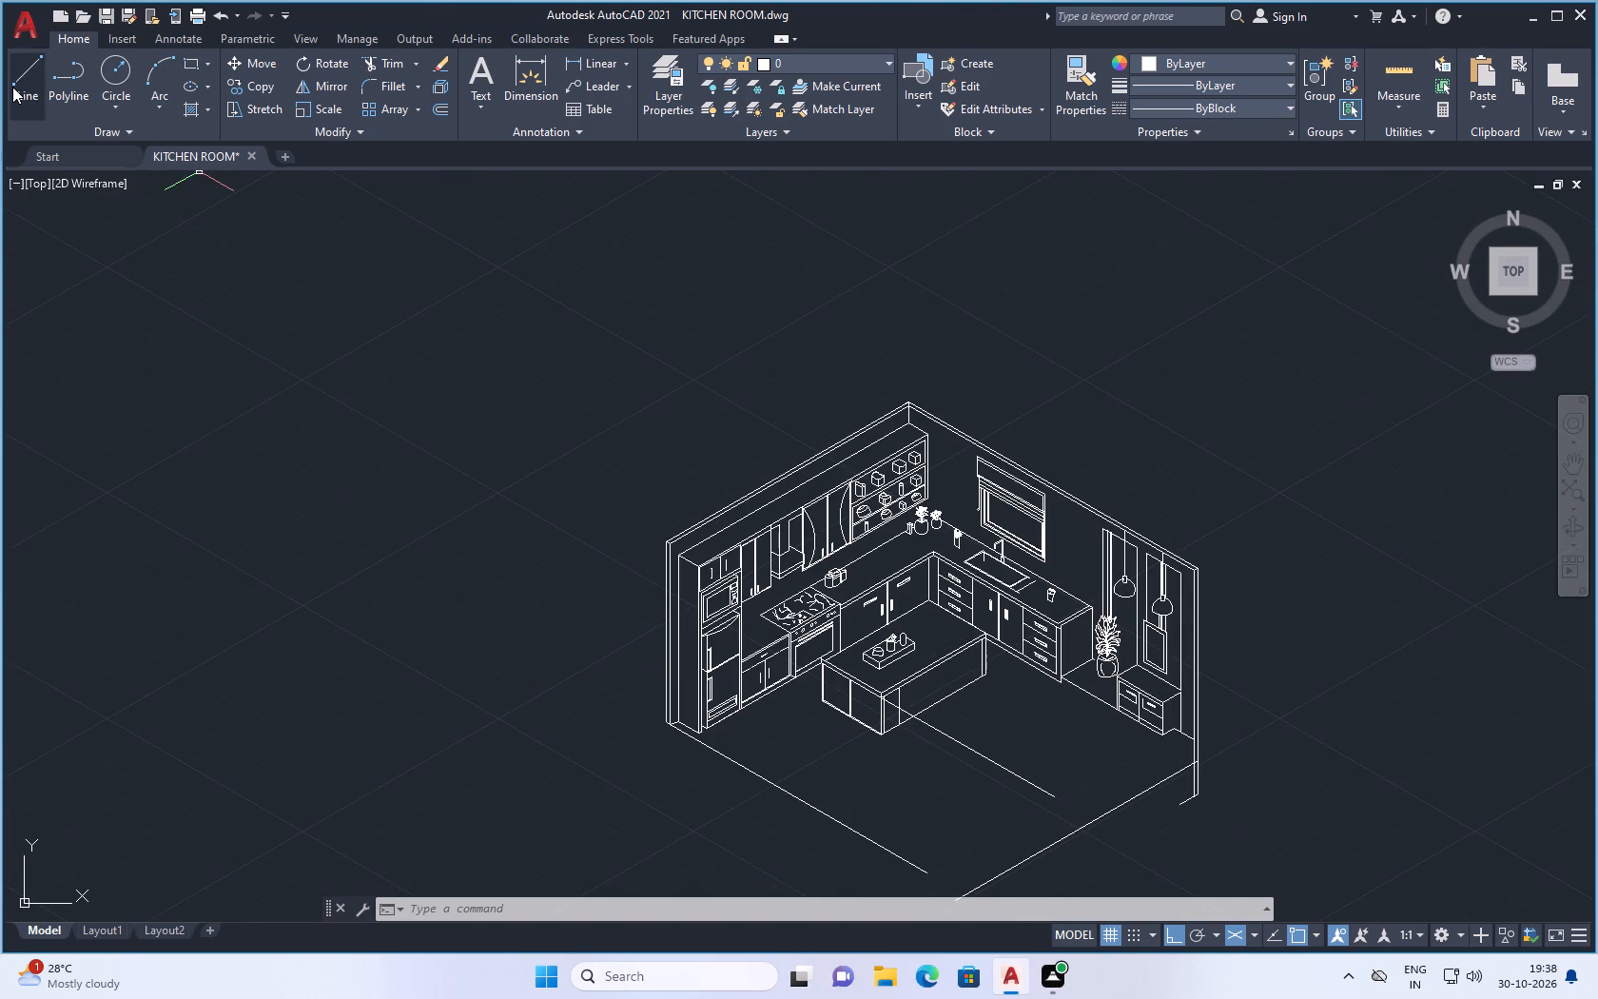
pyautogui.click(12, 87)
pyautogui.scroll(1, 1045, 792)
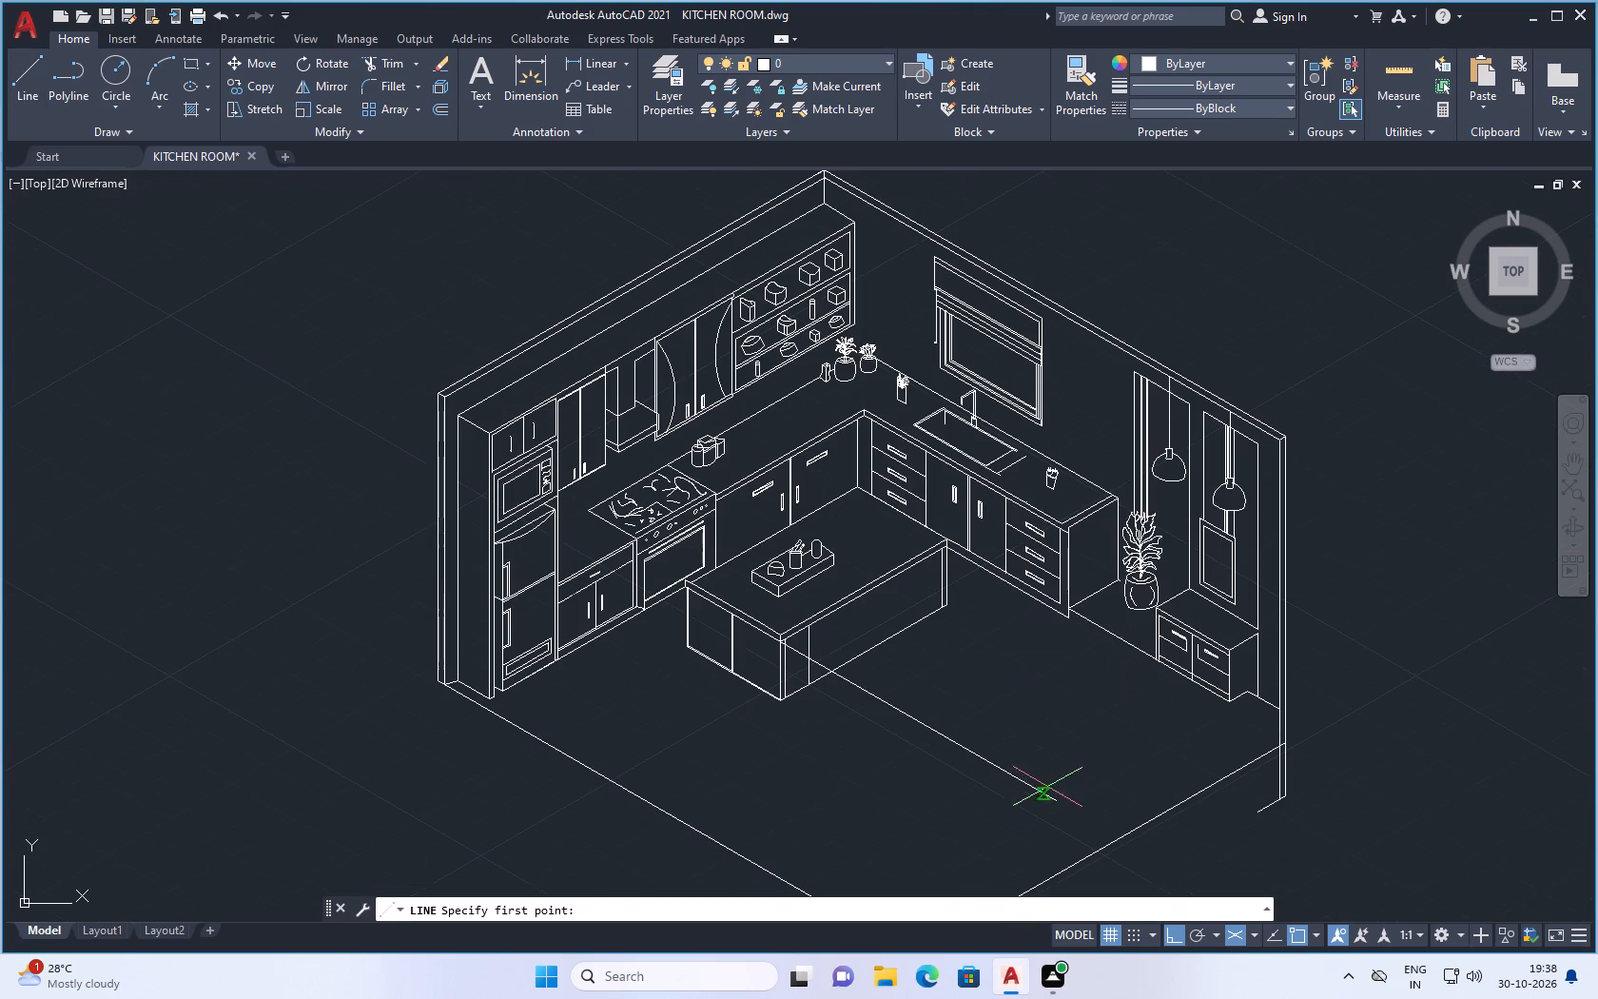
pyautogui.click(1054, 801)
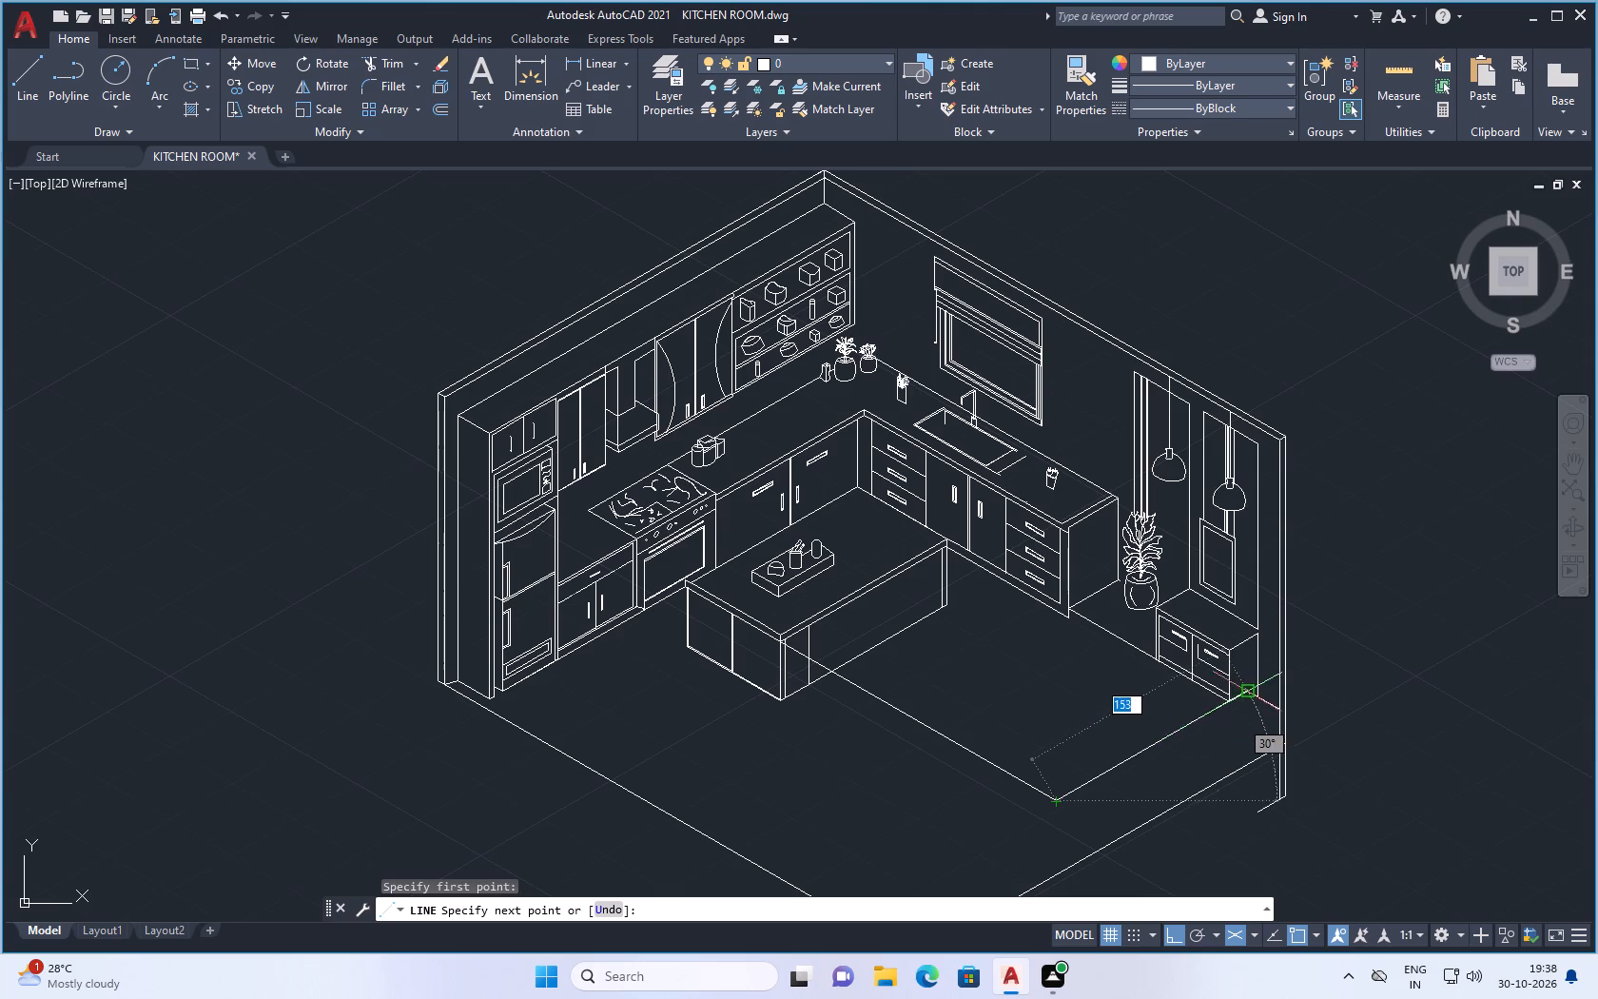
pyautogui.scroll(2, 1202, 724)
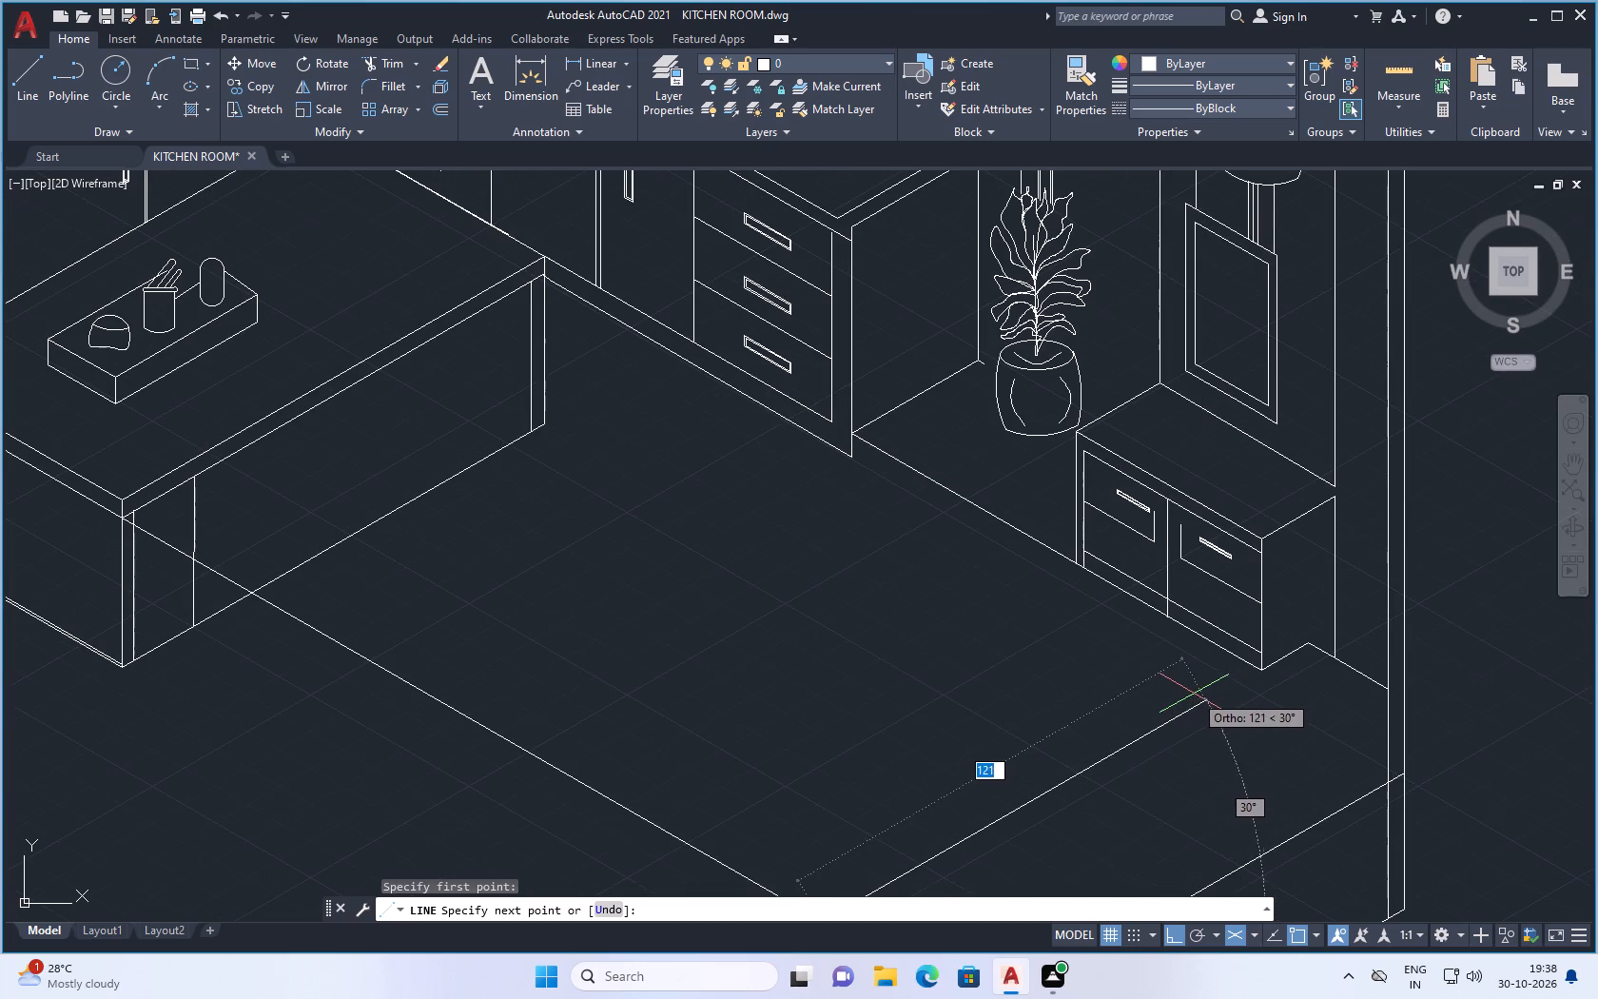
pyautogui.click(1198, 691)
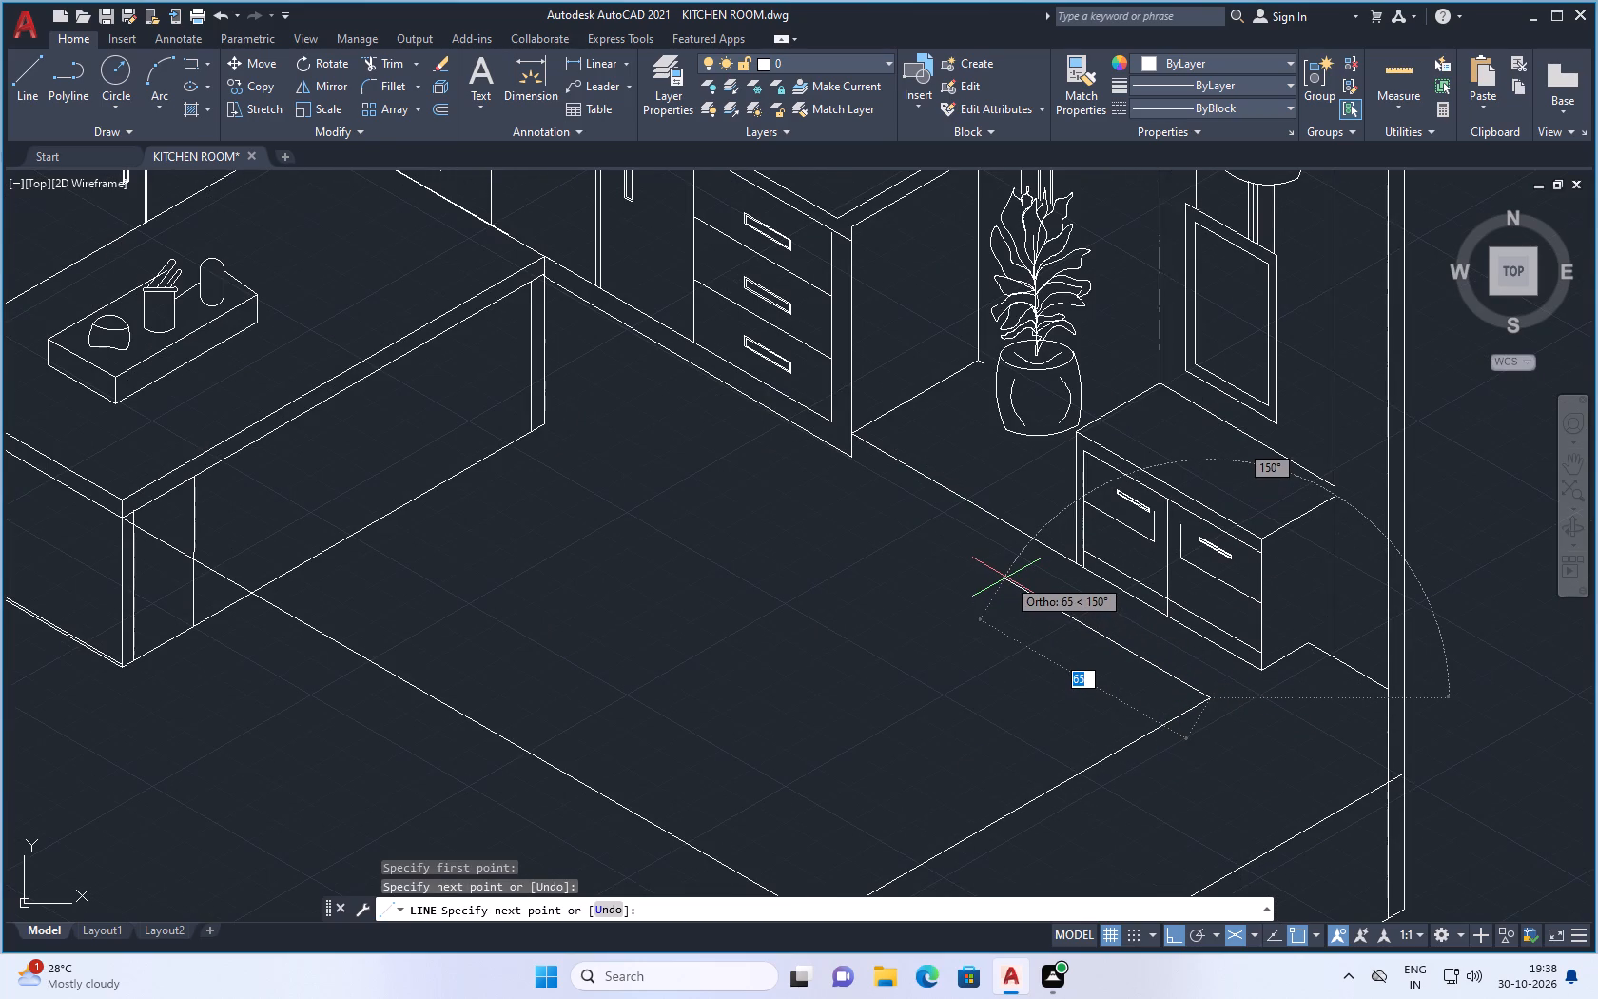
pyautogui.scroll(-1, 1020, 570)
pyautogui.scroll(1, 1005, 579)
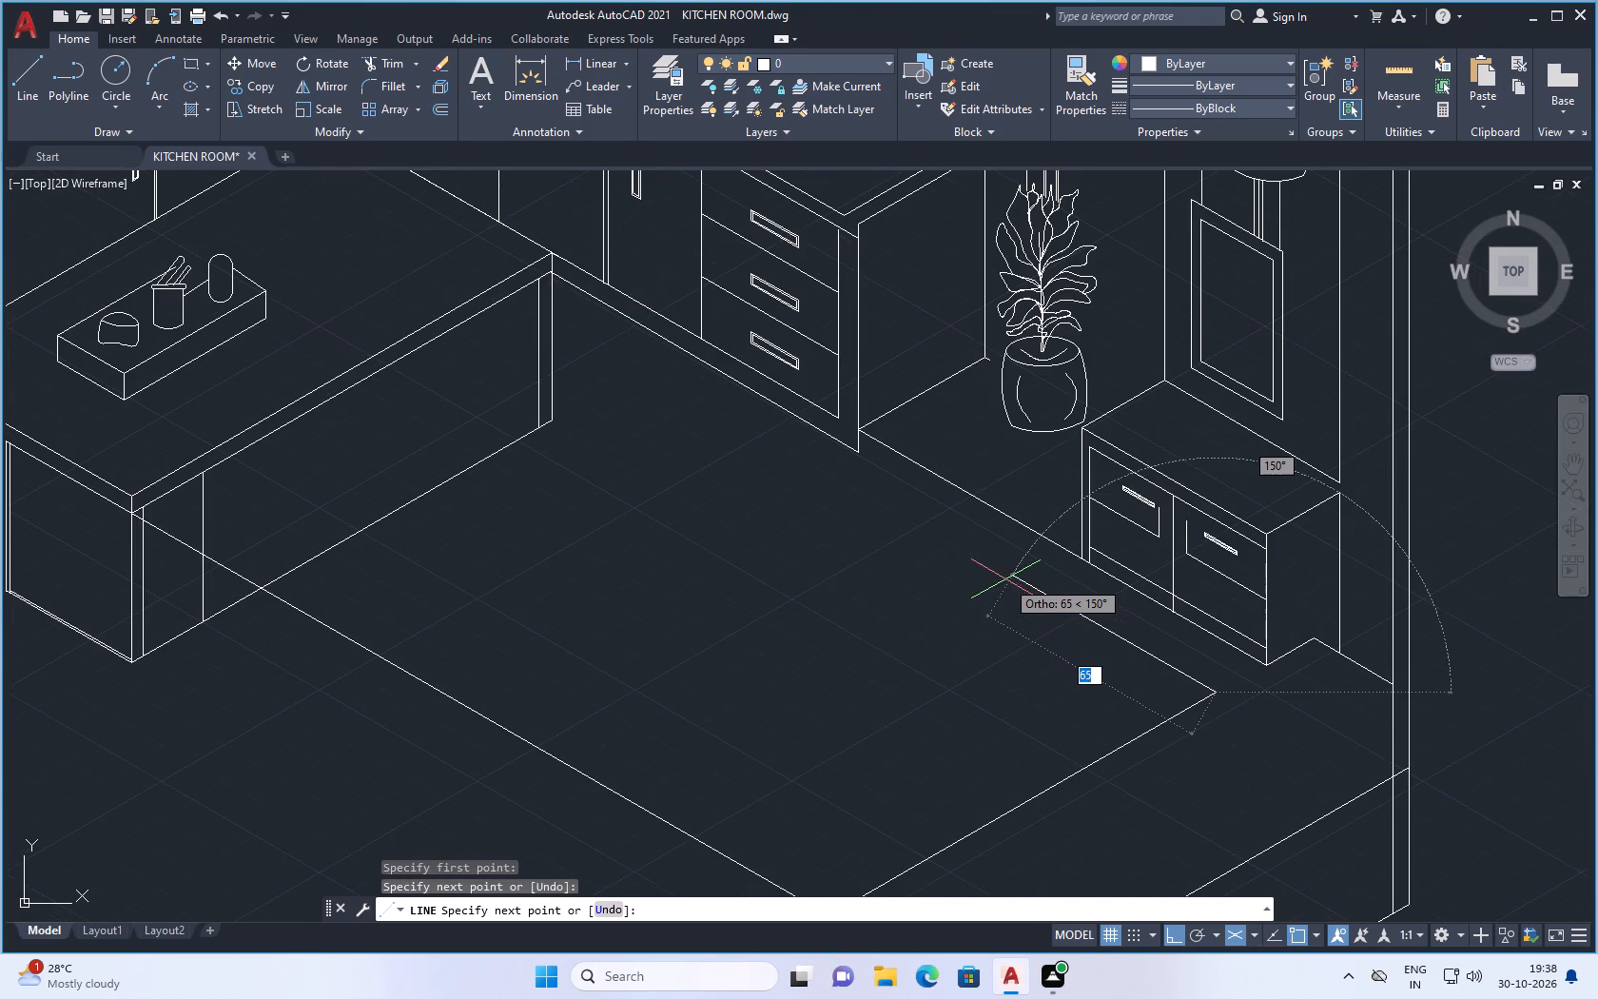
pyautogui.click(990, 554)
pyautogui.scroll(-2, 755, 681)
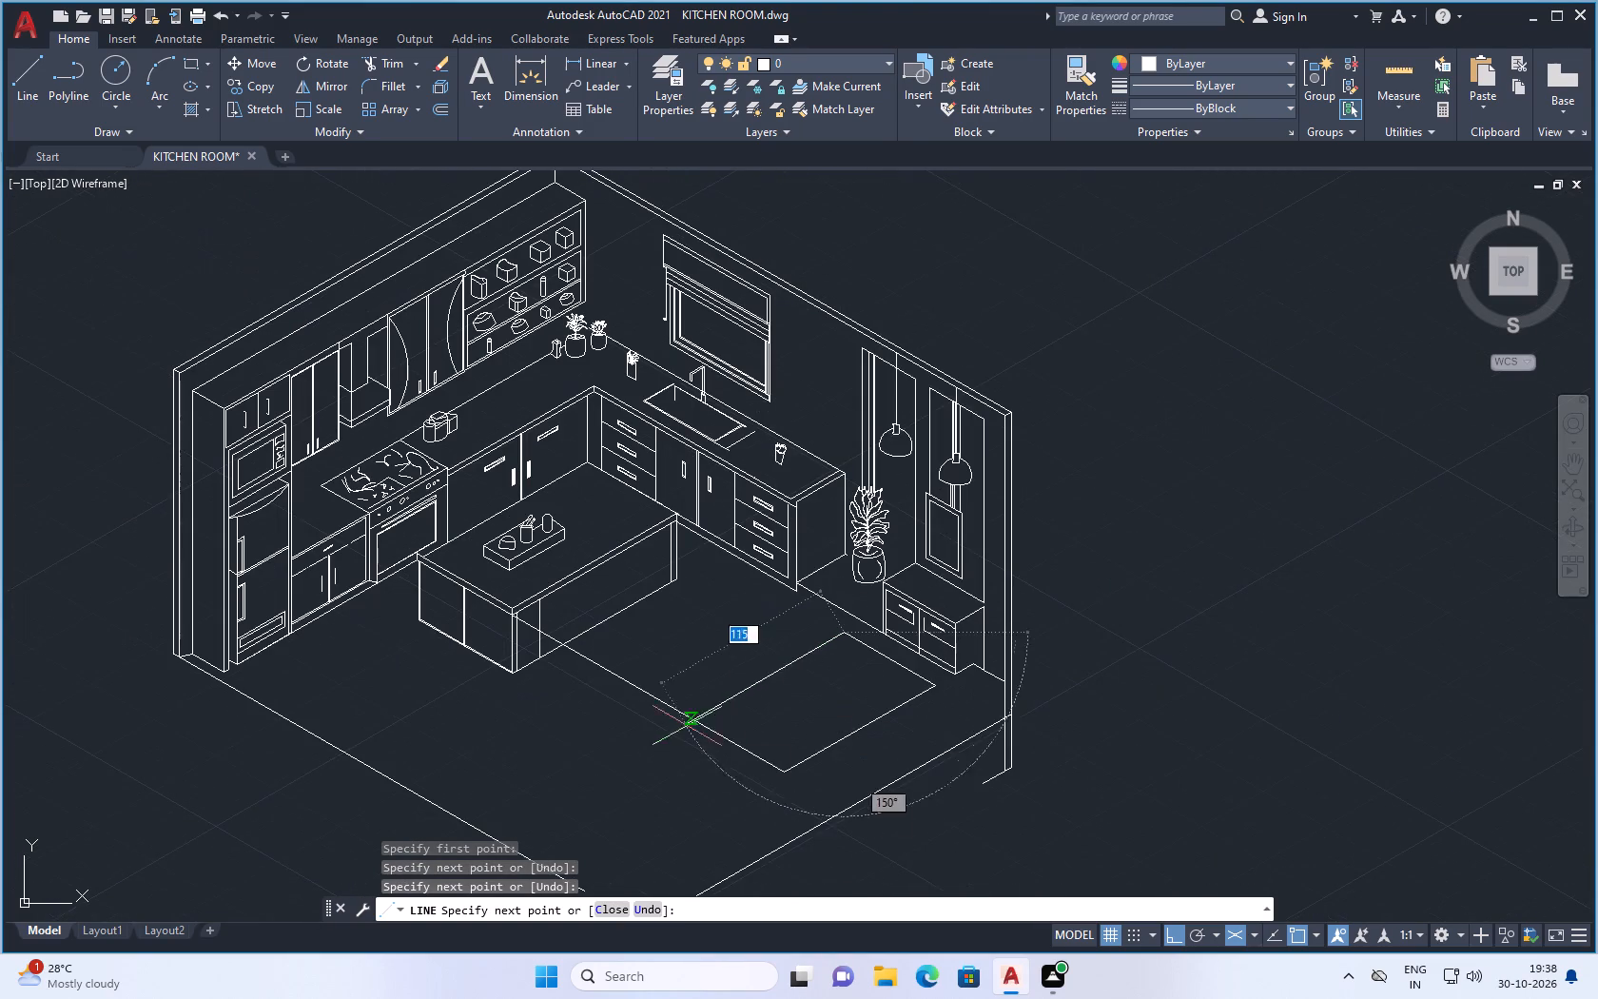
pyautogui.click(670, 733)
pyautogui.press('Escape')
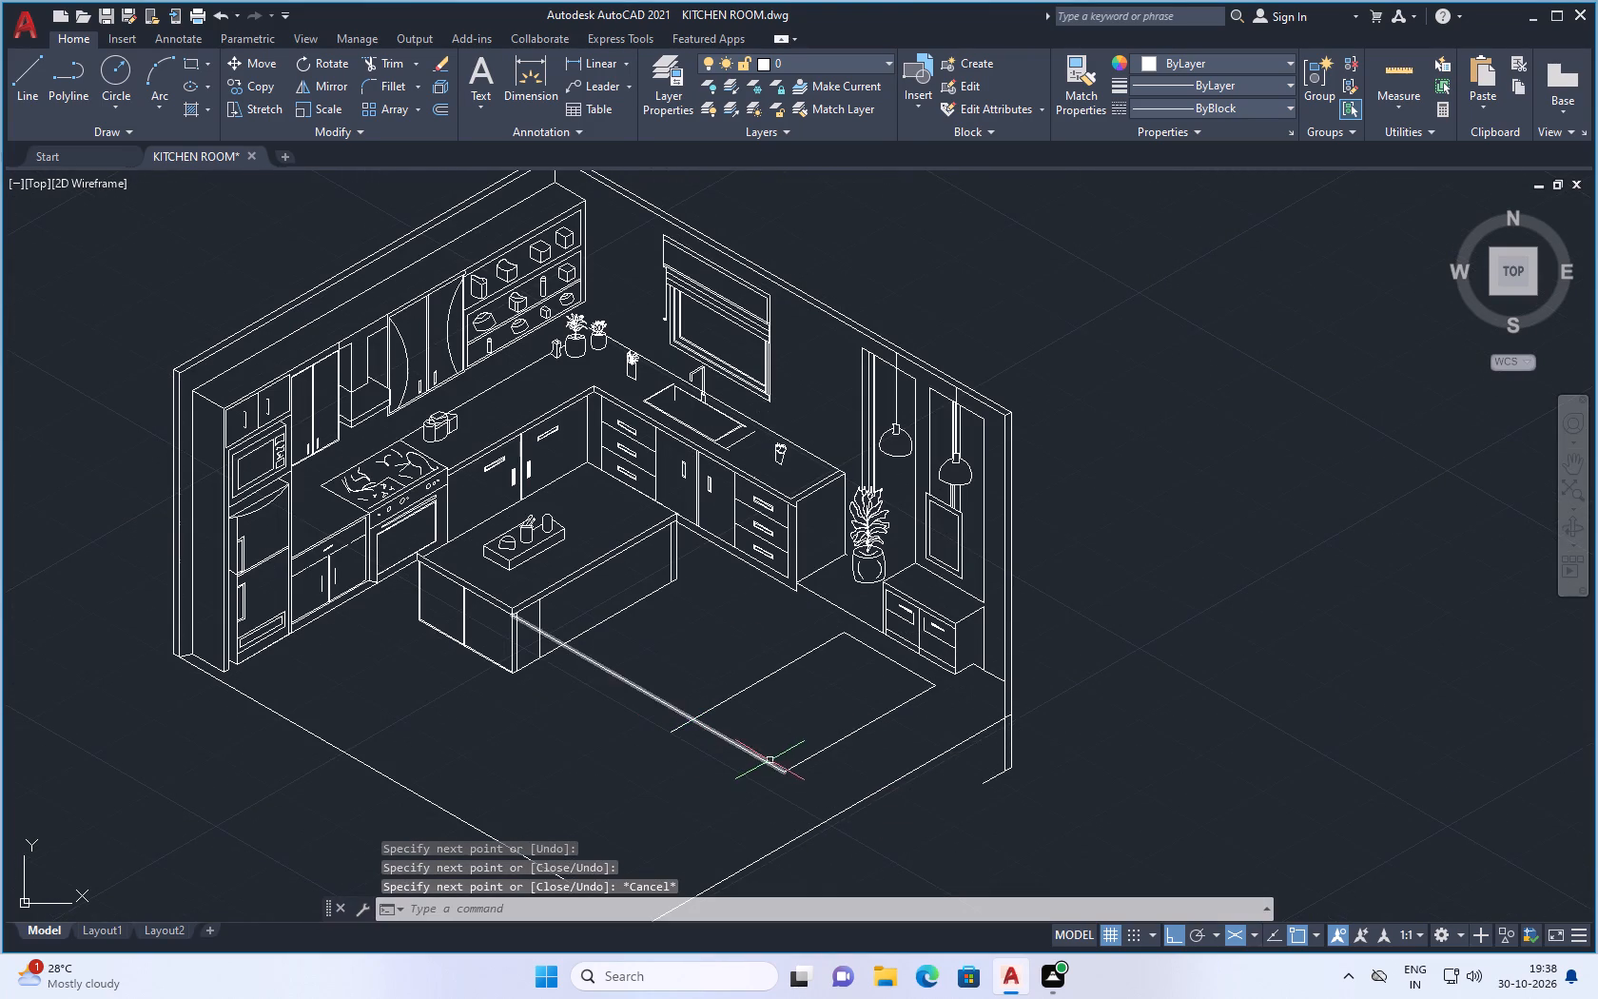
# Trim the rectangle side's overhang beyond the floor line that runs from the island.
pyautogui.press('t')
pyautogui.press('r')
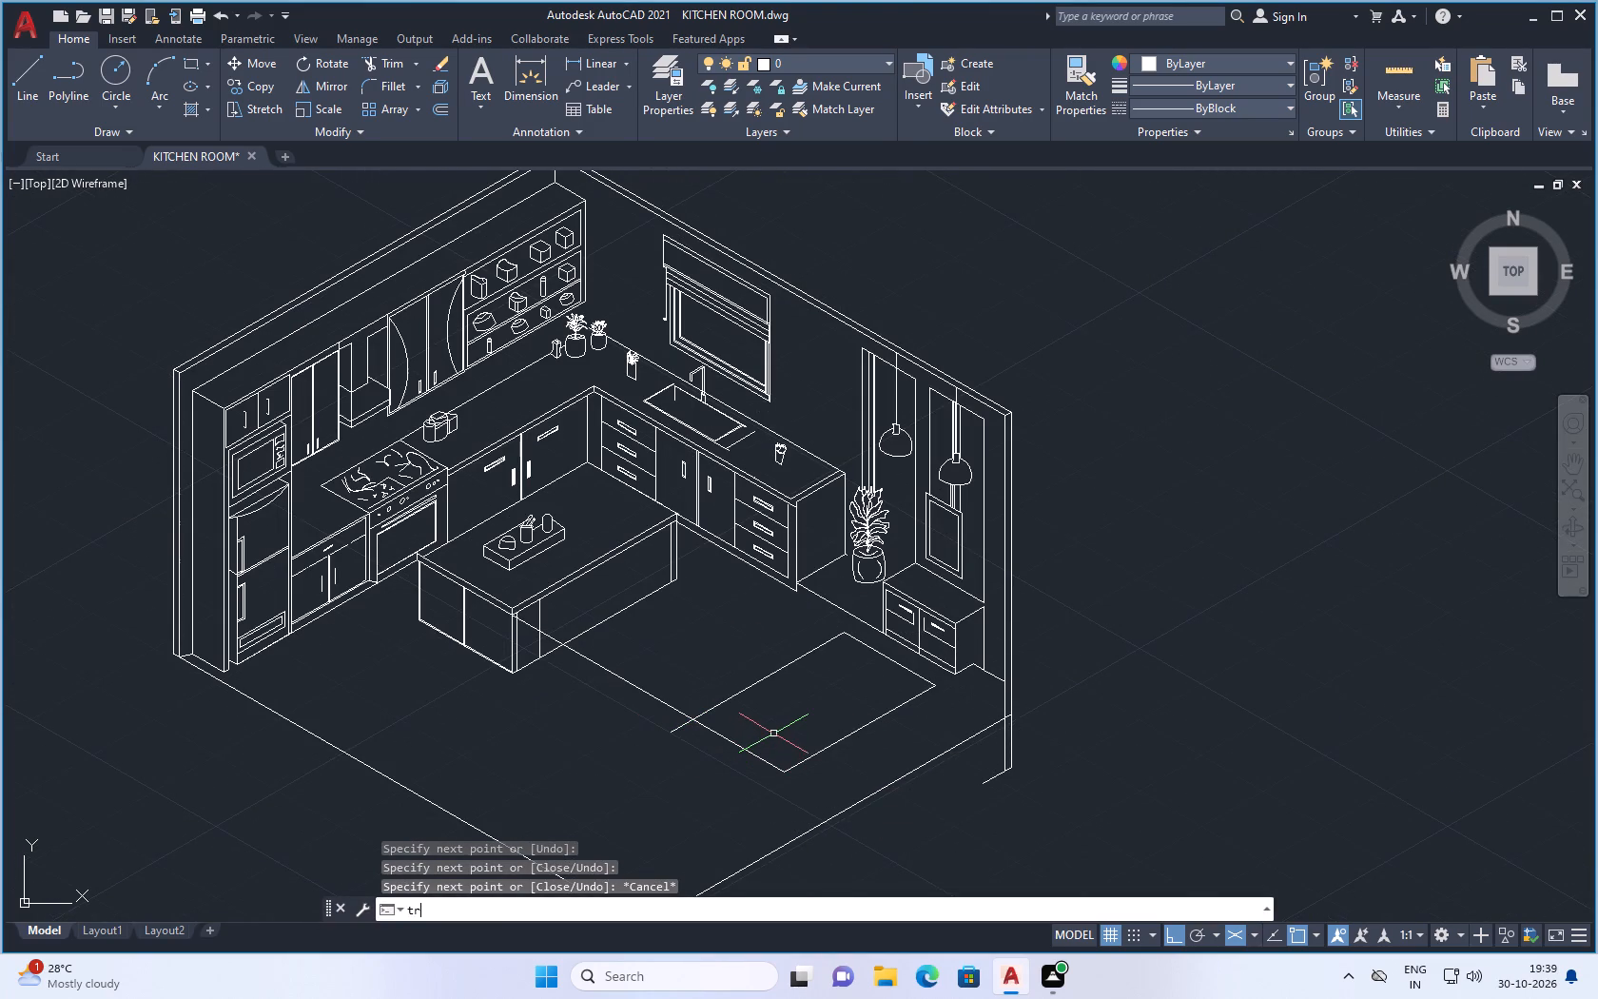
pyautogui.press('Return')
pyautogui.moveTo(677, 736); pyautogui.dragTo(661, 718)
pyautogui.press('Escape')
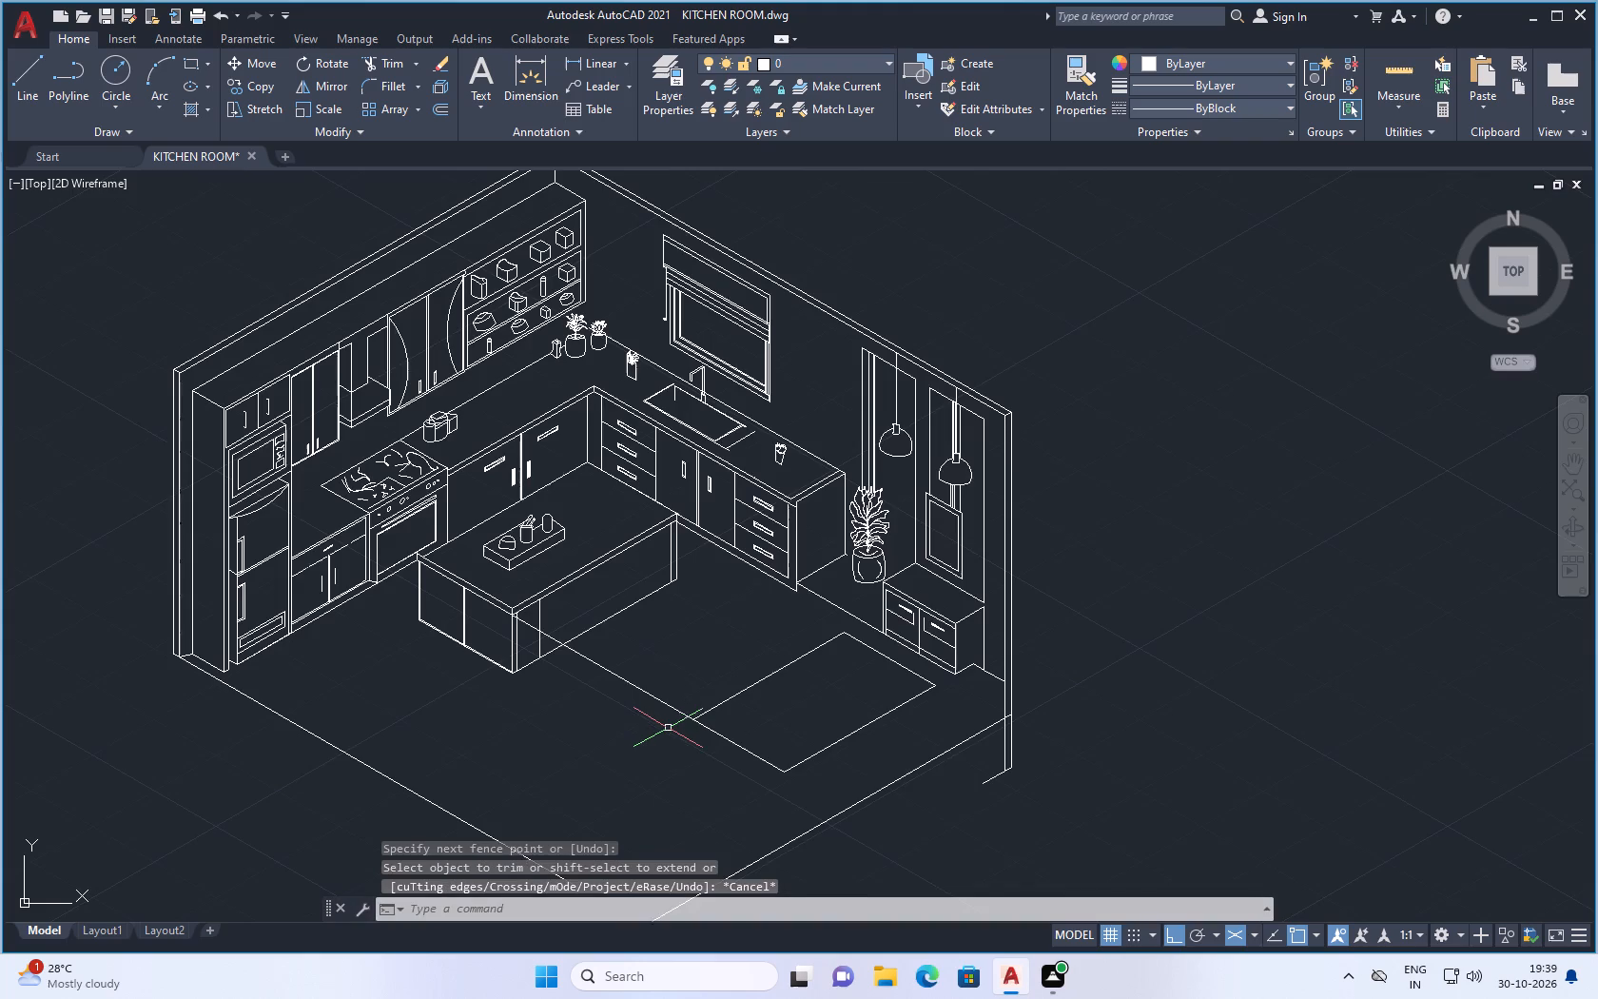
pyautogui.scroll(-1, 668, 728)
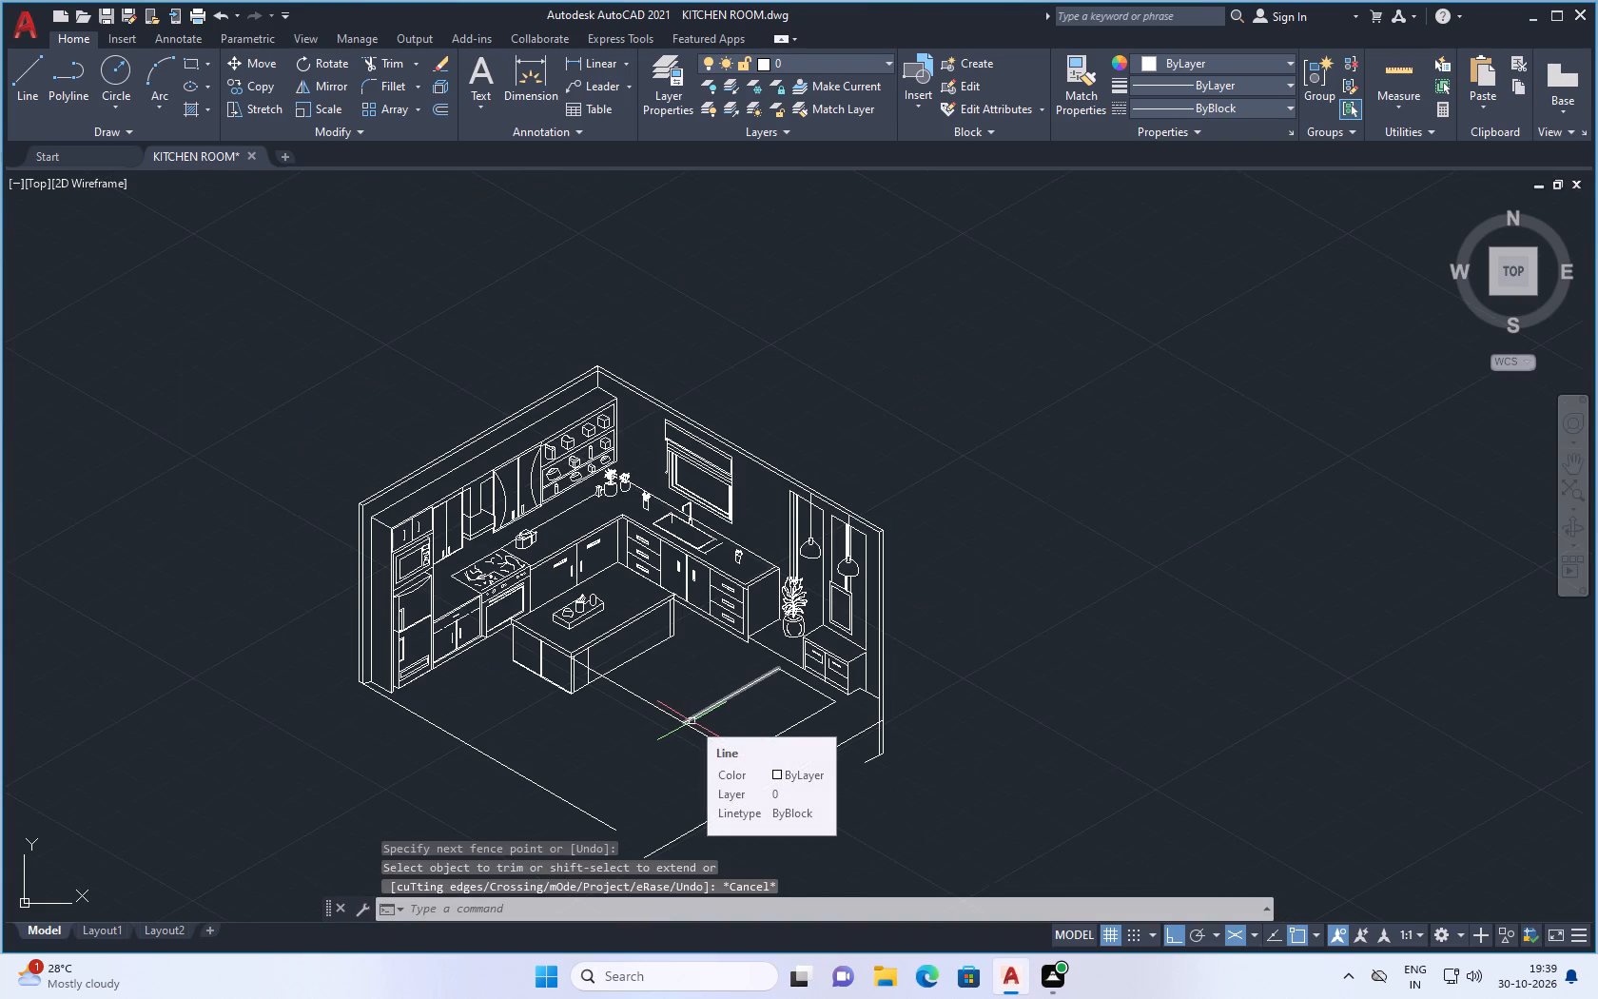
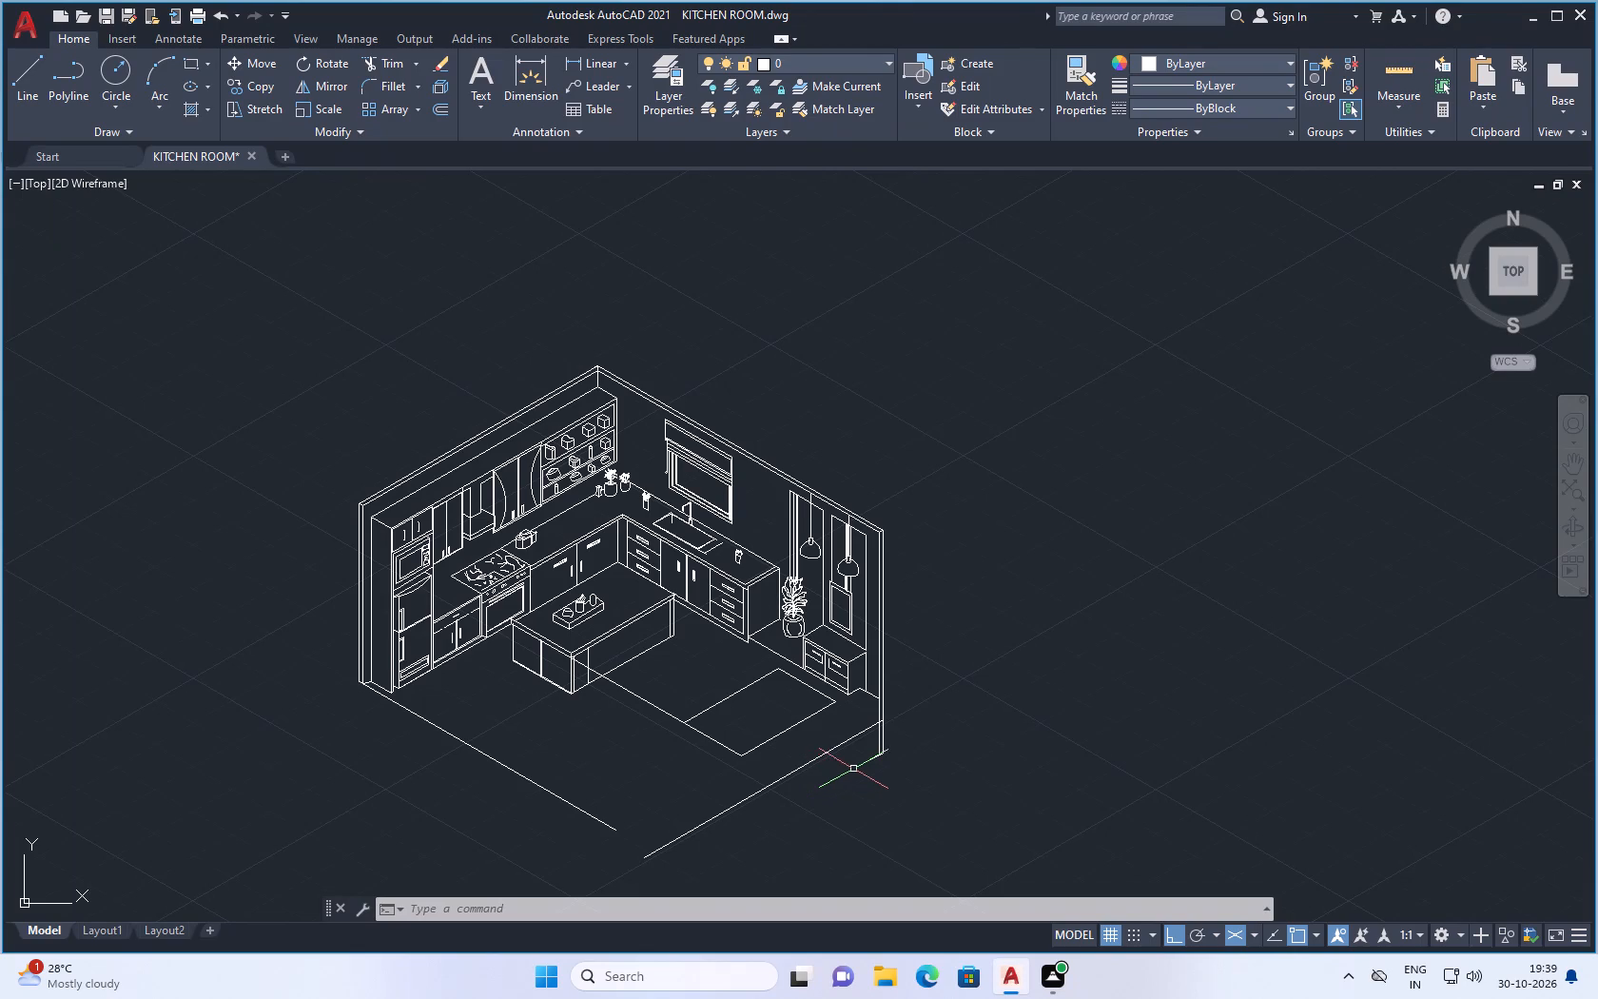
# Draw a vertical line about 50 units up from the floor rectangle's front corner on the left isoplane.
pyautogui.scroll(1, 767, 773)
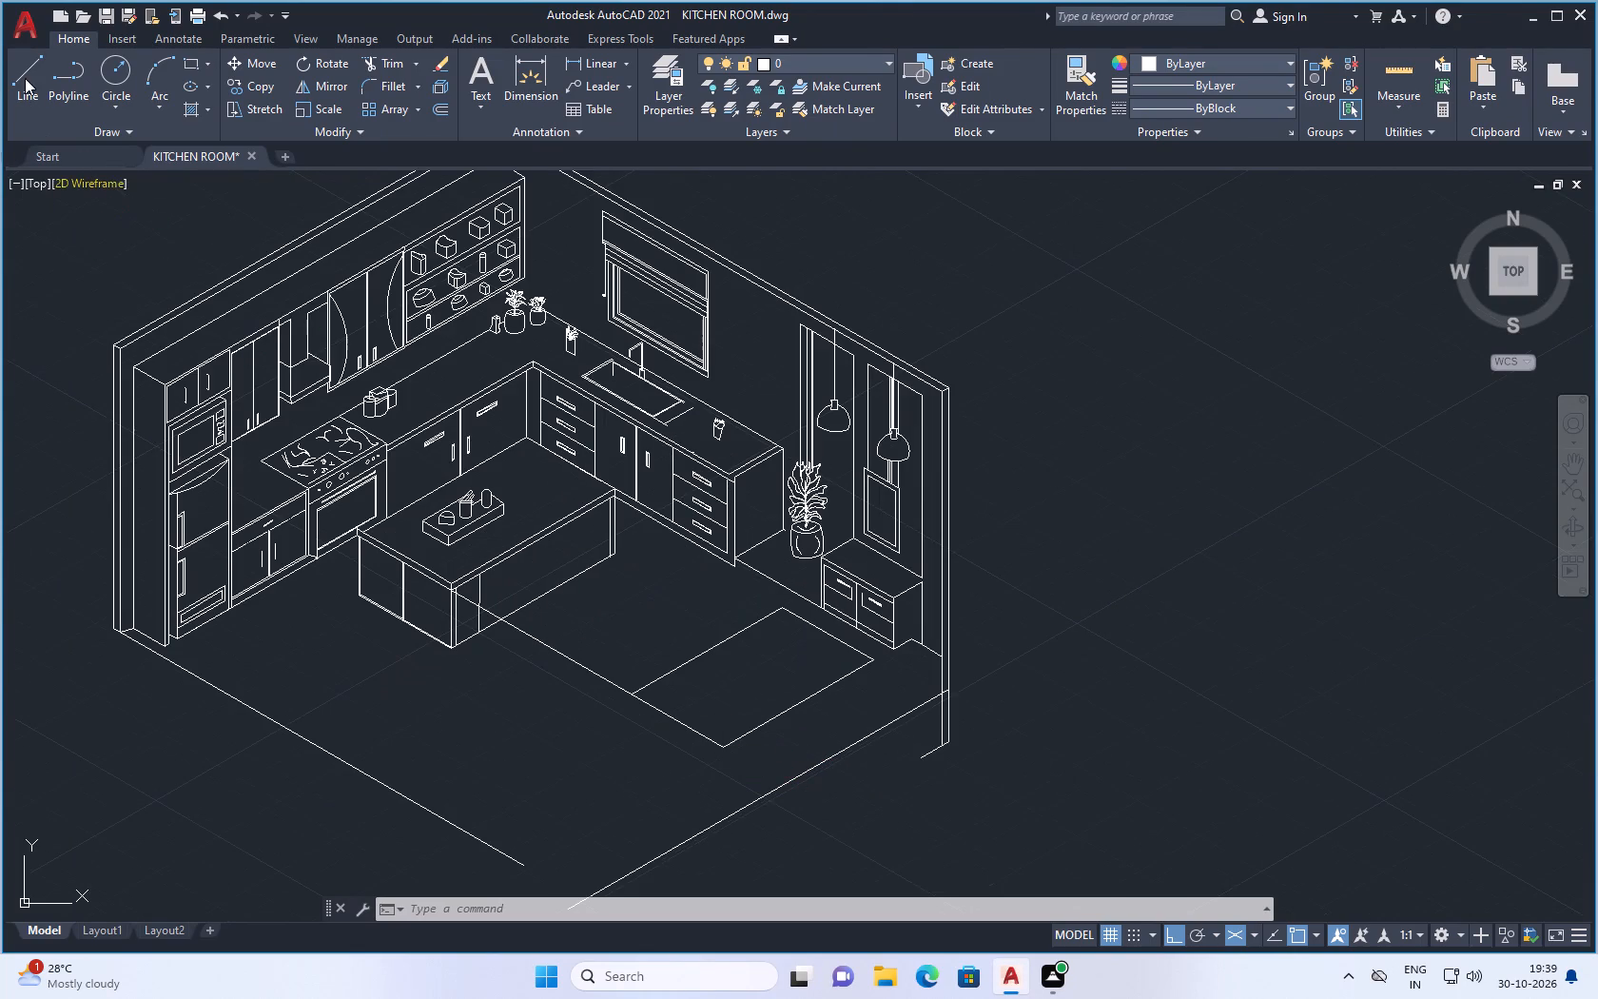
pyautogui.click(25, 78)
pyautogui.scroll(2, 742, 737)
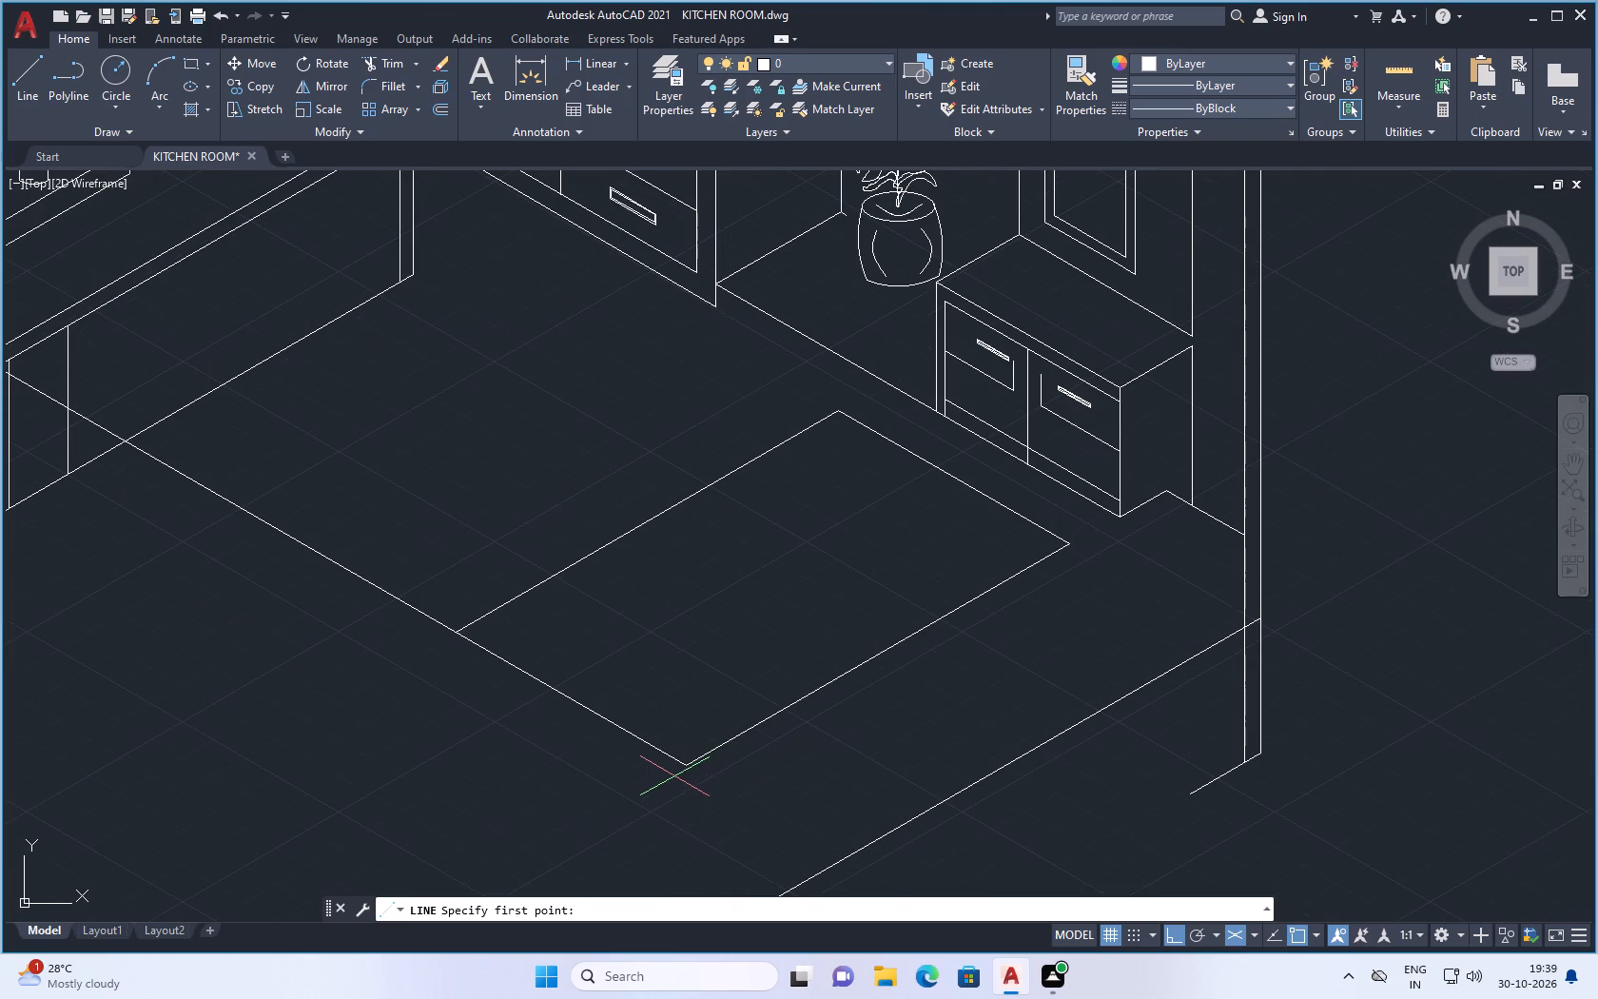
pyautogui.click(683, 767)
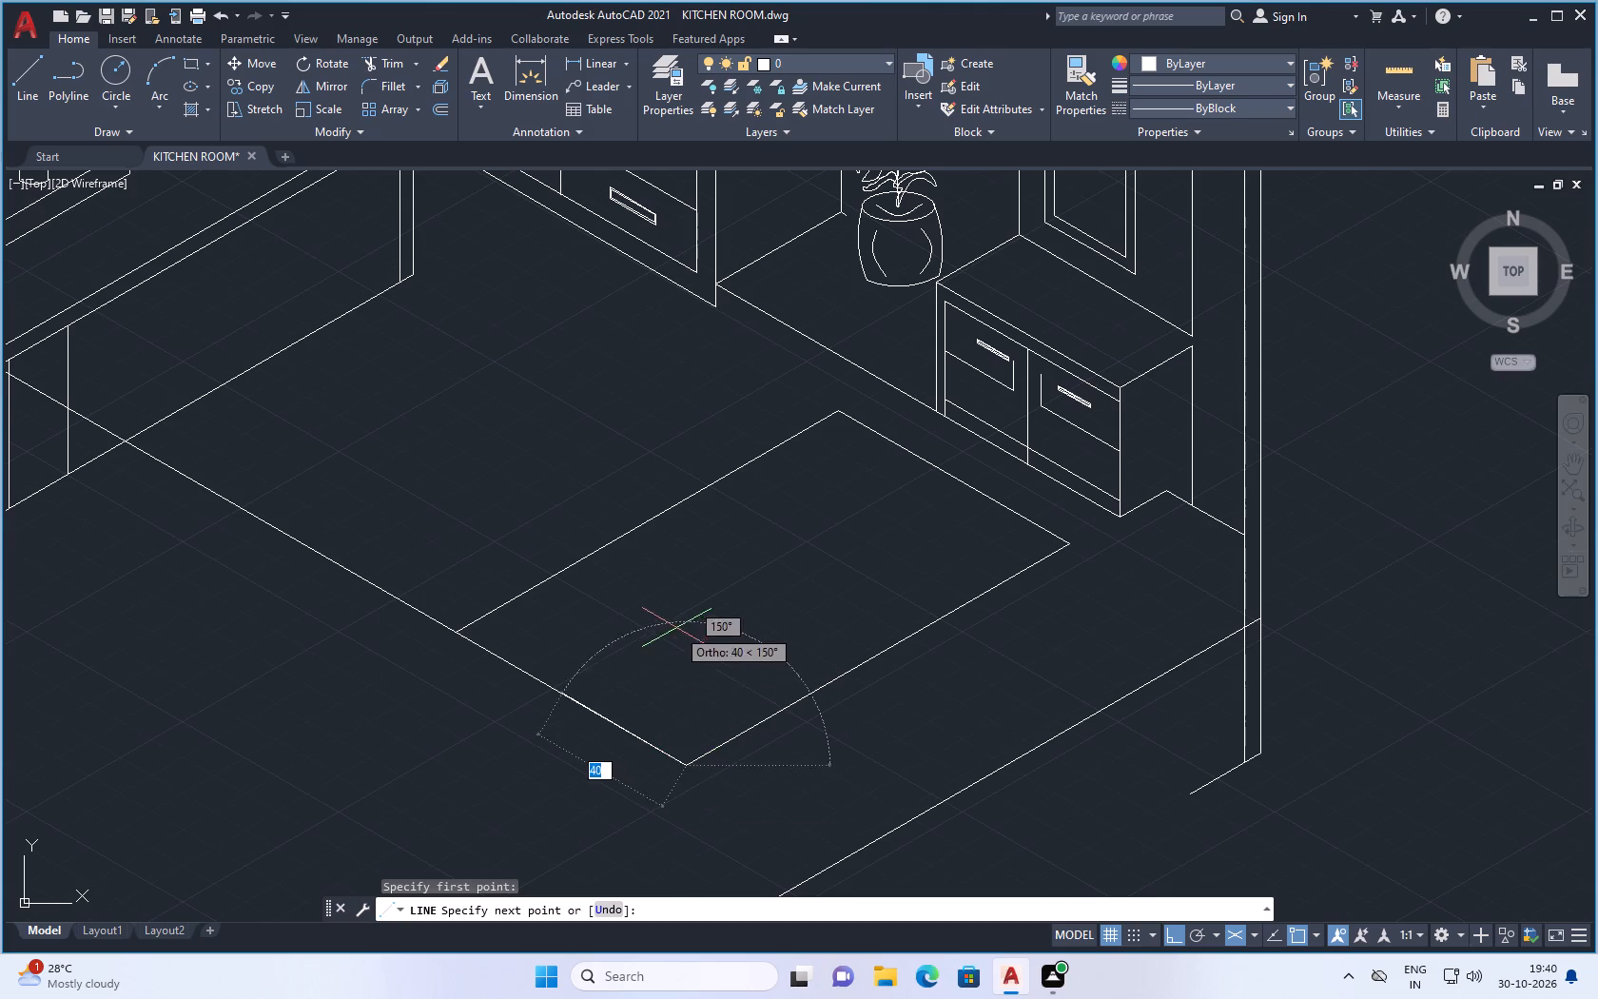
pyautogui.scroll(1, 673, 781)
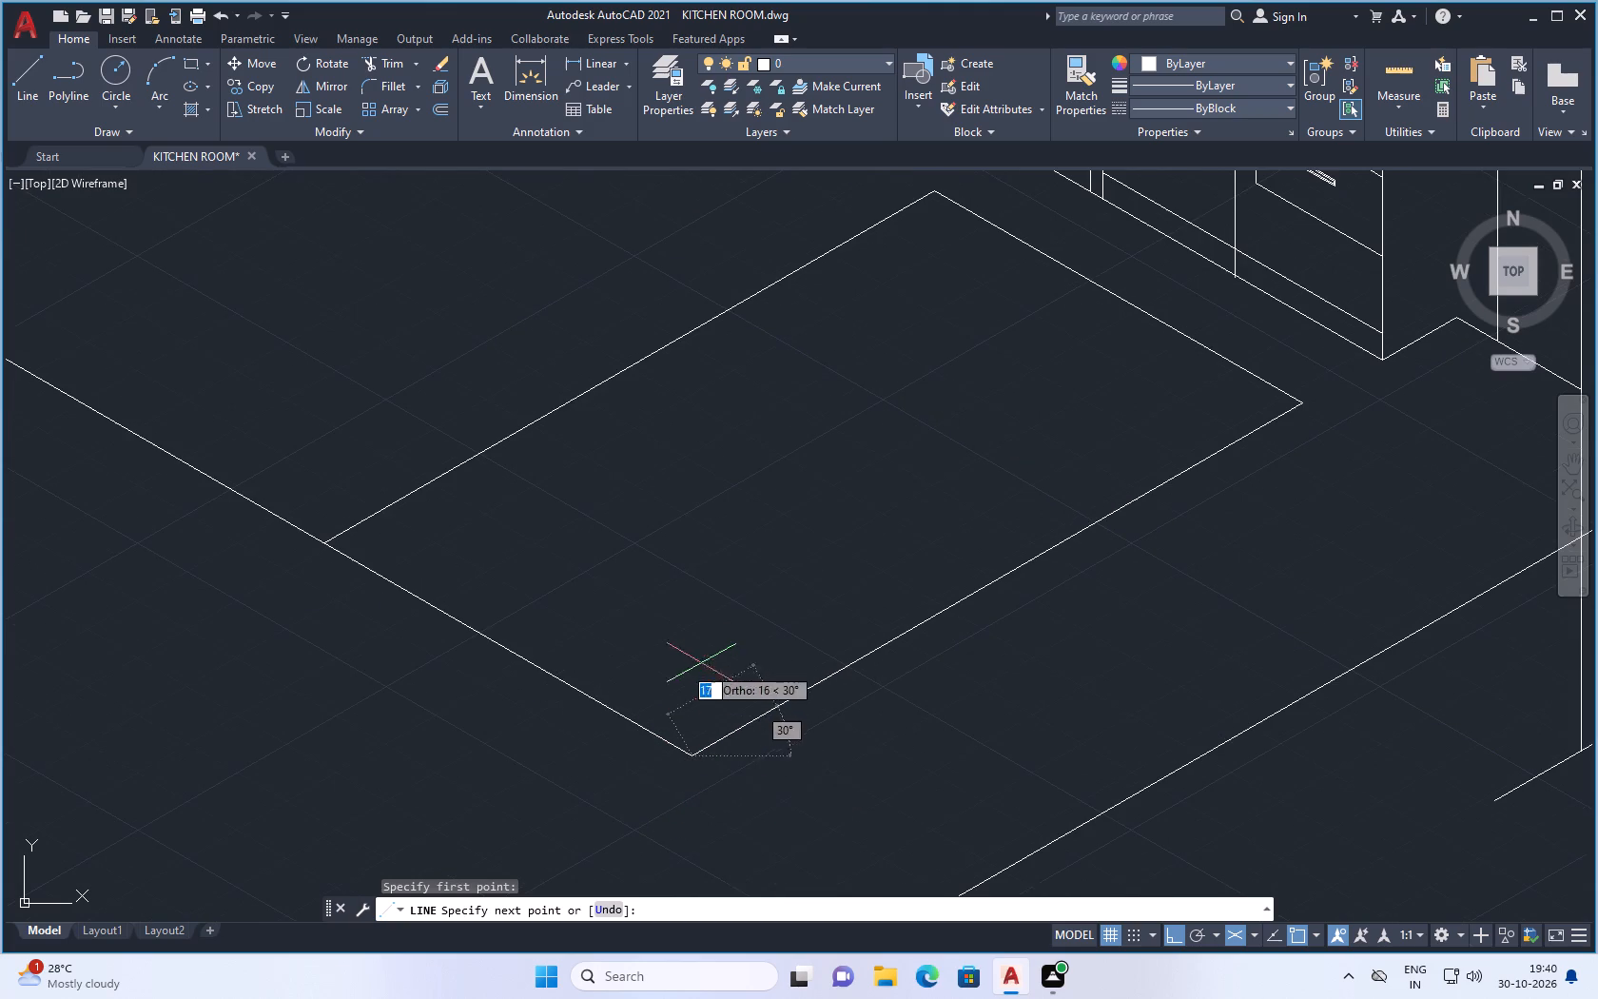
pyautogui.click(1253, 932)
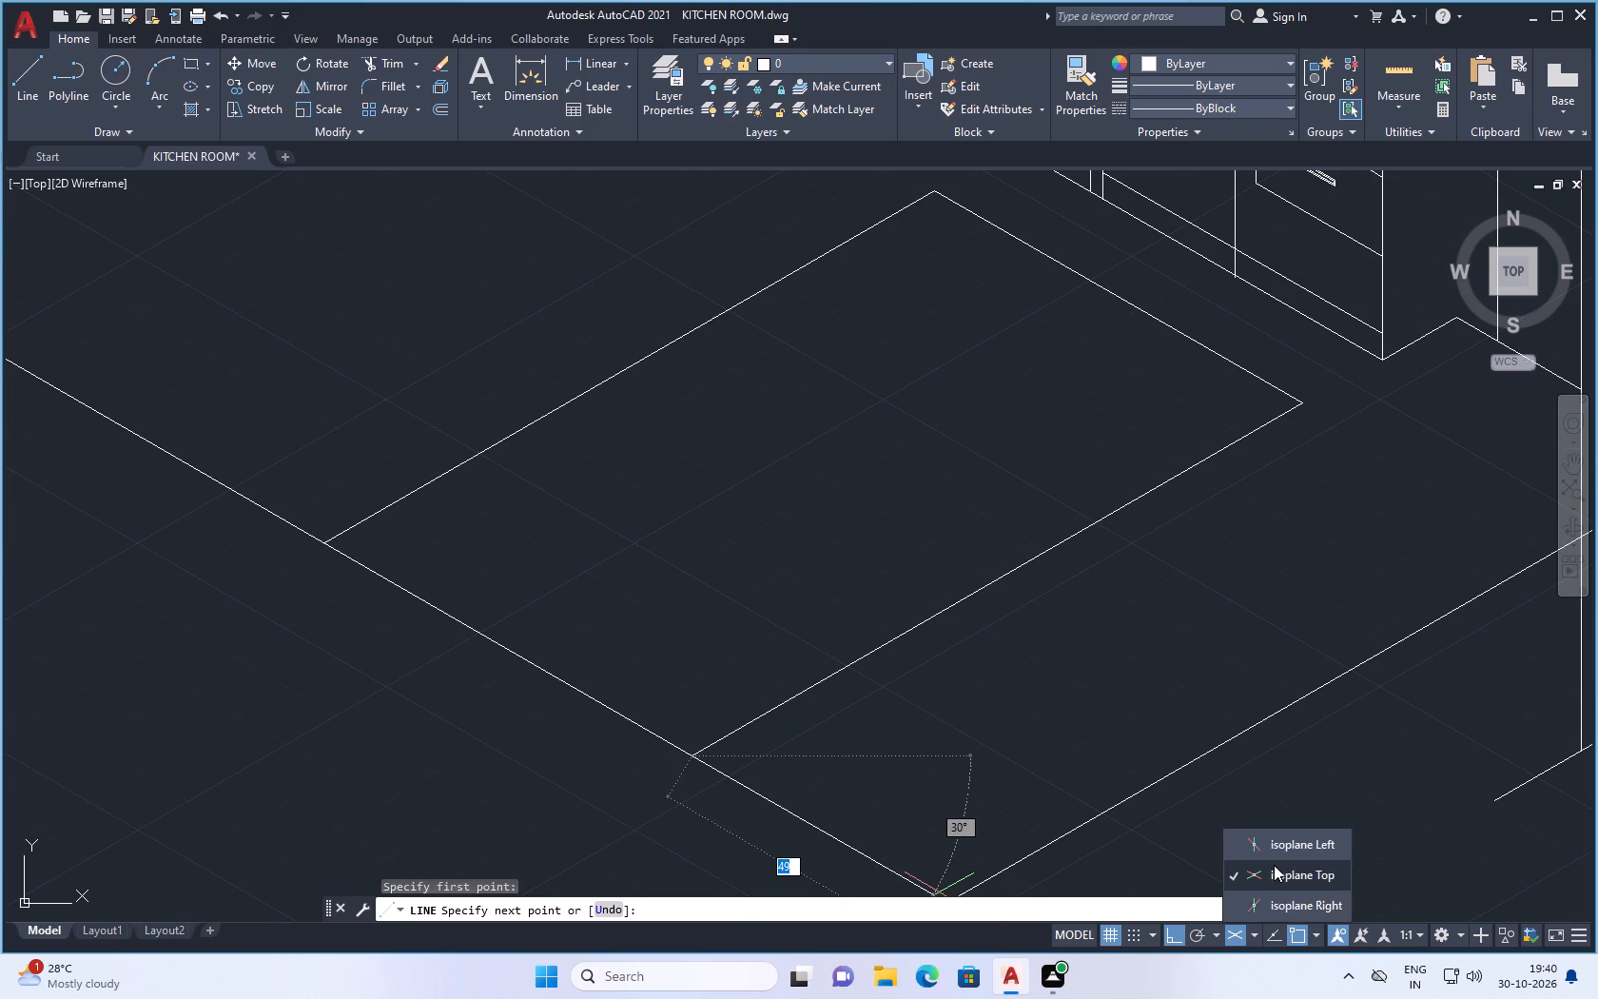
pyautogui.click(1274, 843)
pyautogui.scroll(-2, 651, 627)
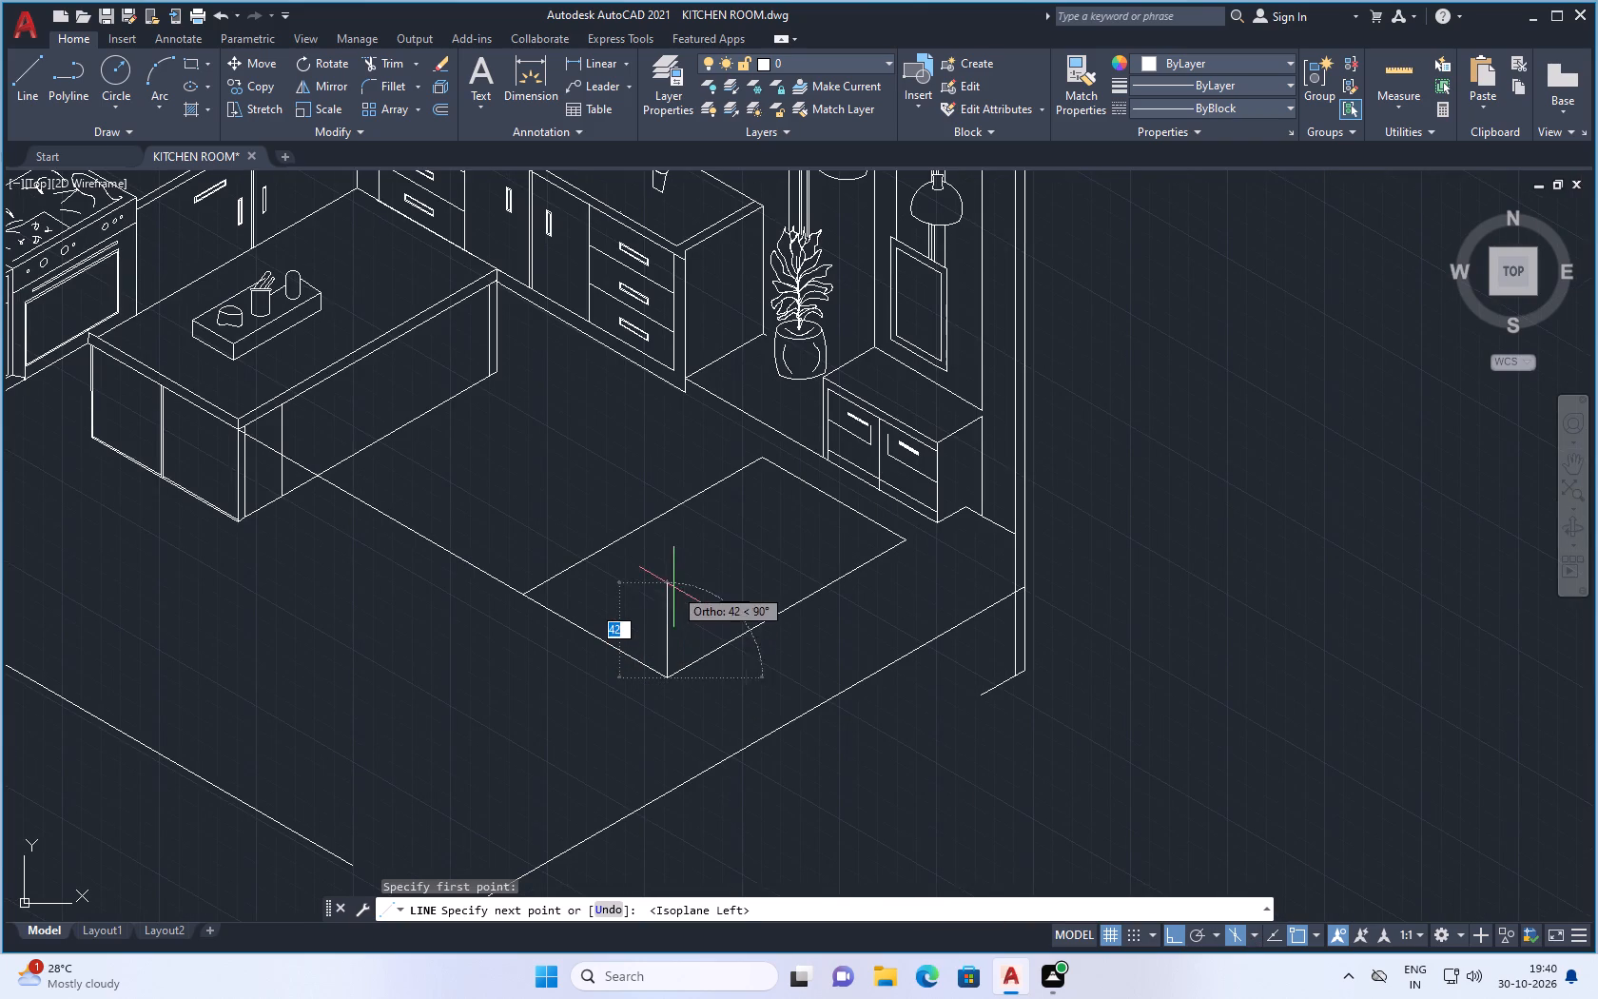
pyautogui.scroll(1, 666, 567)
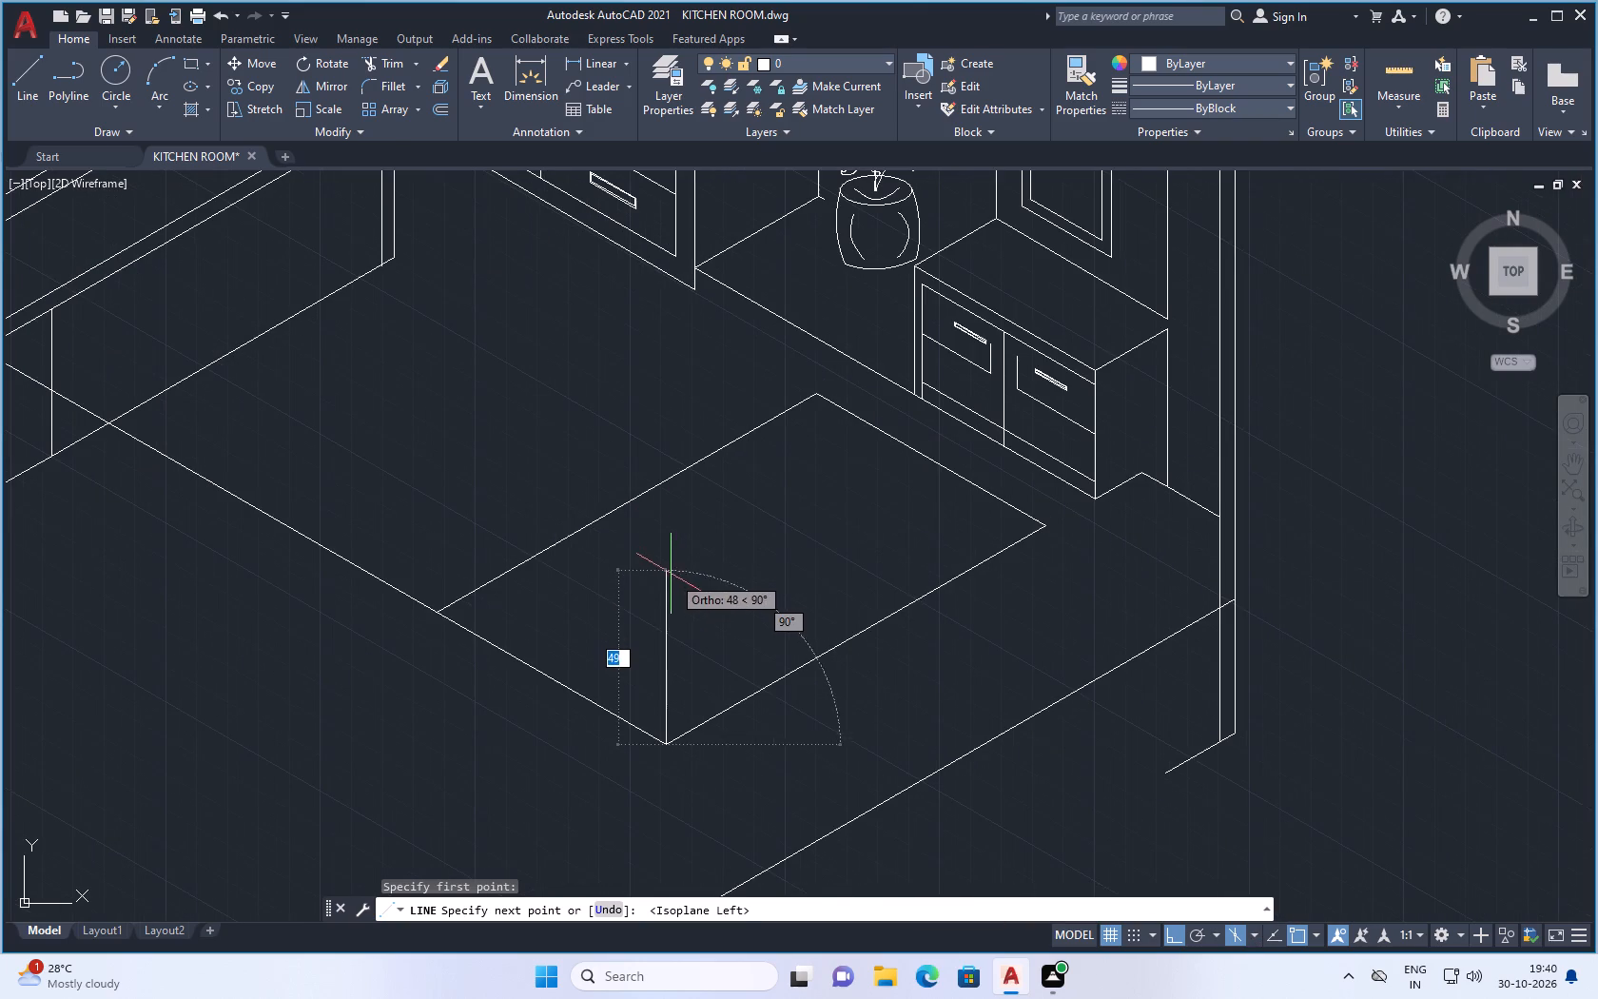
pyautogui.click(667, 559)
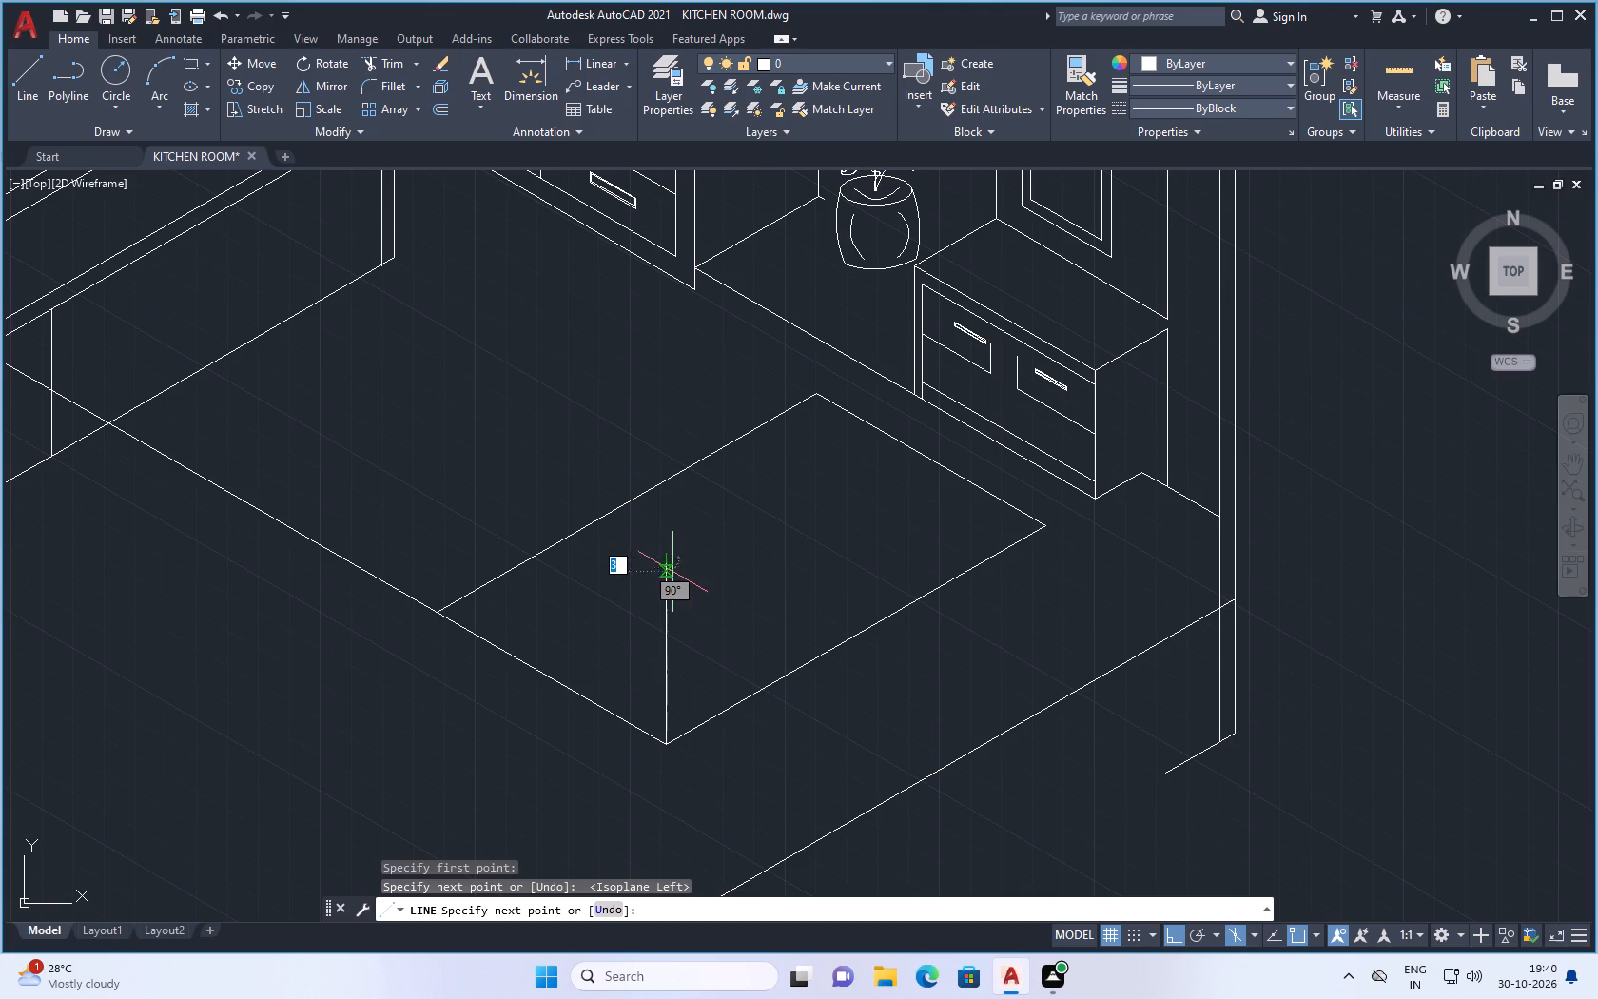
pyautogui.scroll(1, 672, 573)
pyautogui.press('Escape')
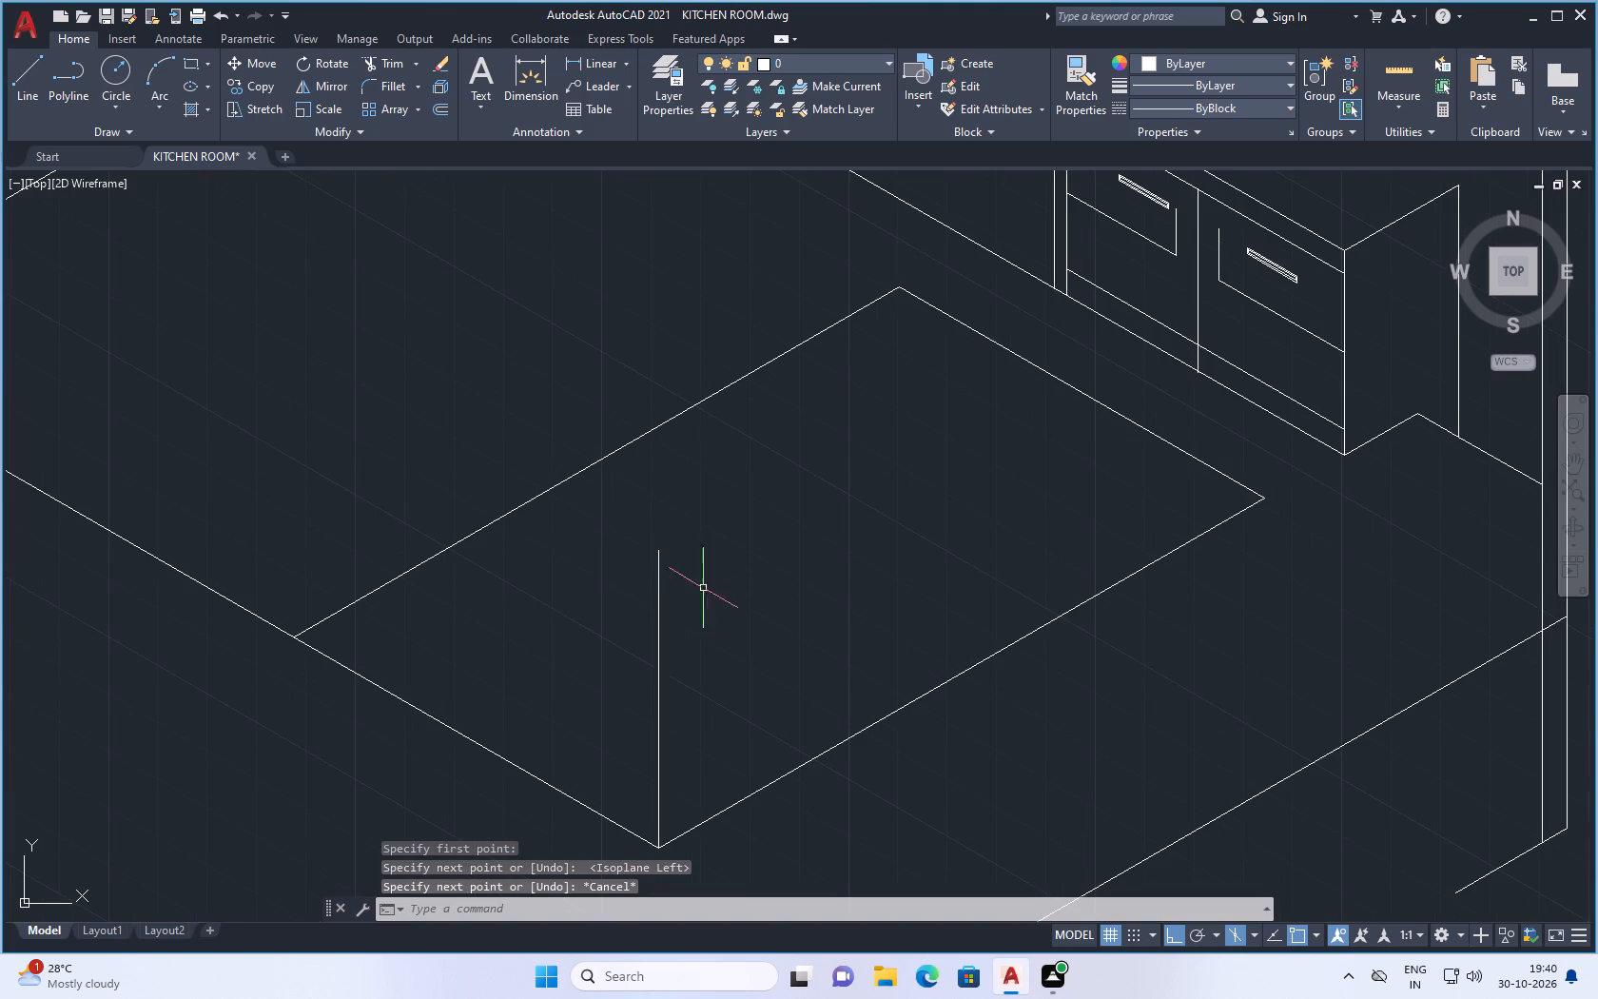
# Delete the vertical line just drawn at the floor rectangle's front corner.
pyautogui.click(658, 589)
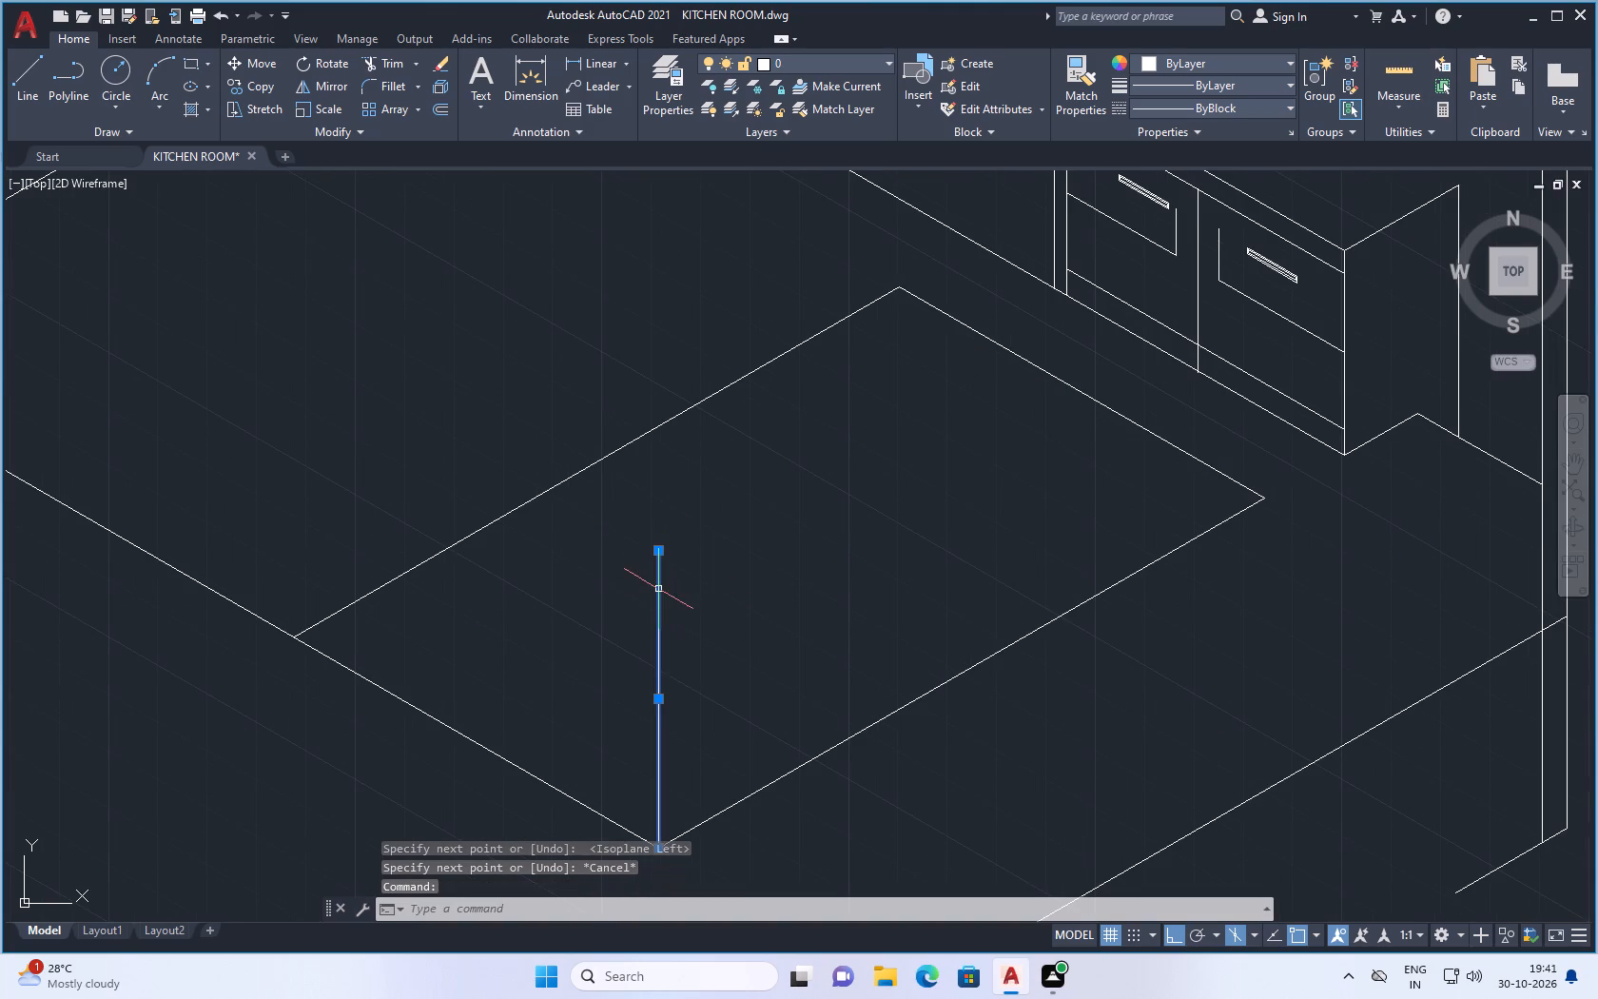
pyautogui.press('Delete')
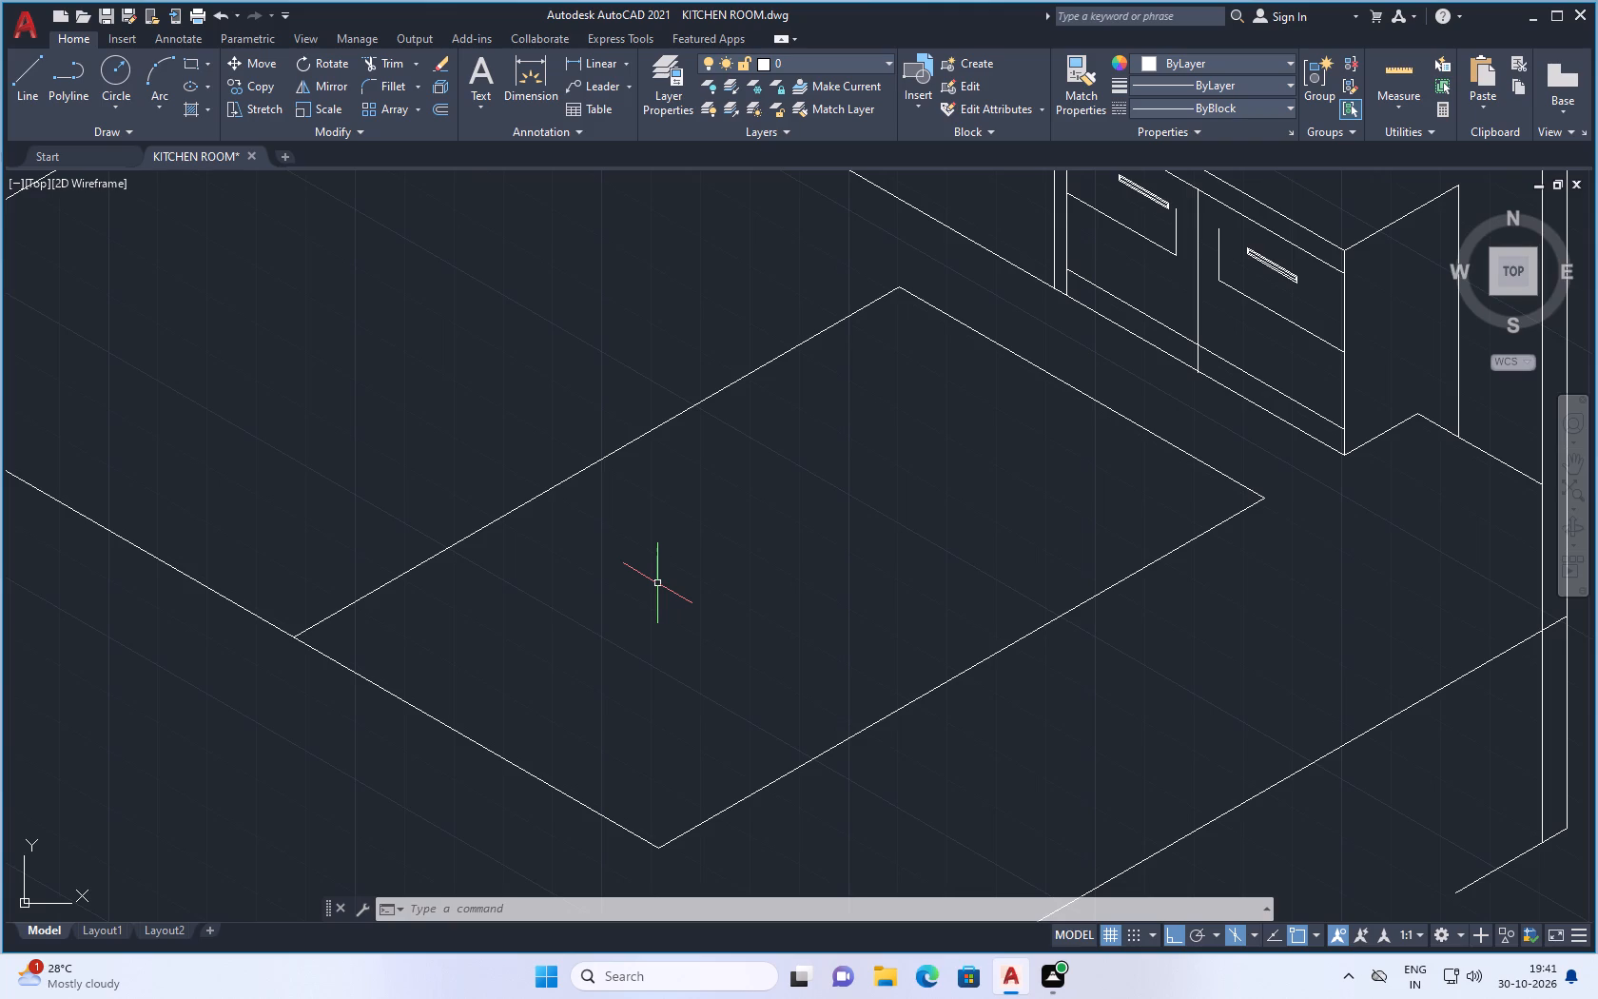
# Draw a vertical line about 50 units up from the floor rectangle's front corner.
pyautogui.click(20, 75)
pyautogui.click(655, 852)
pyautogui.scroll(-2, 655, 664)
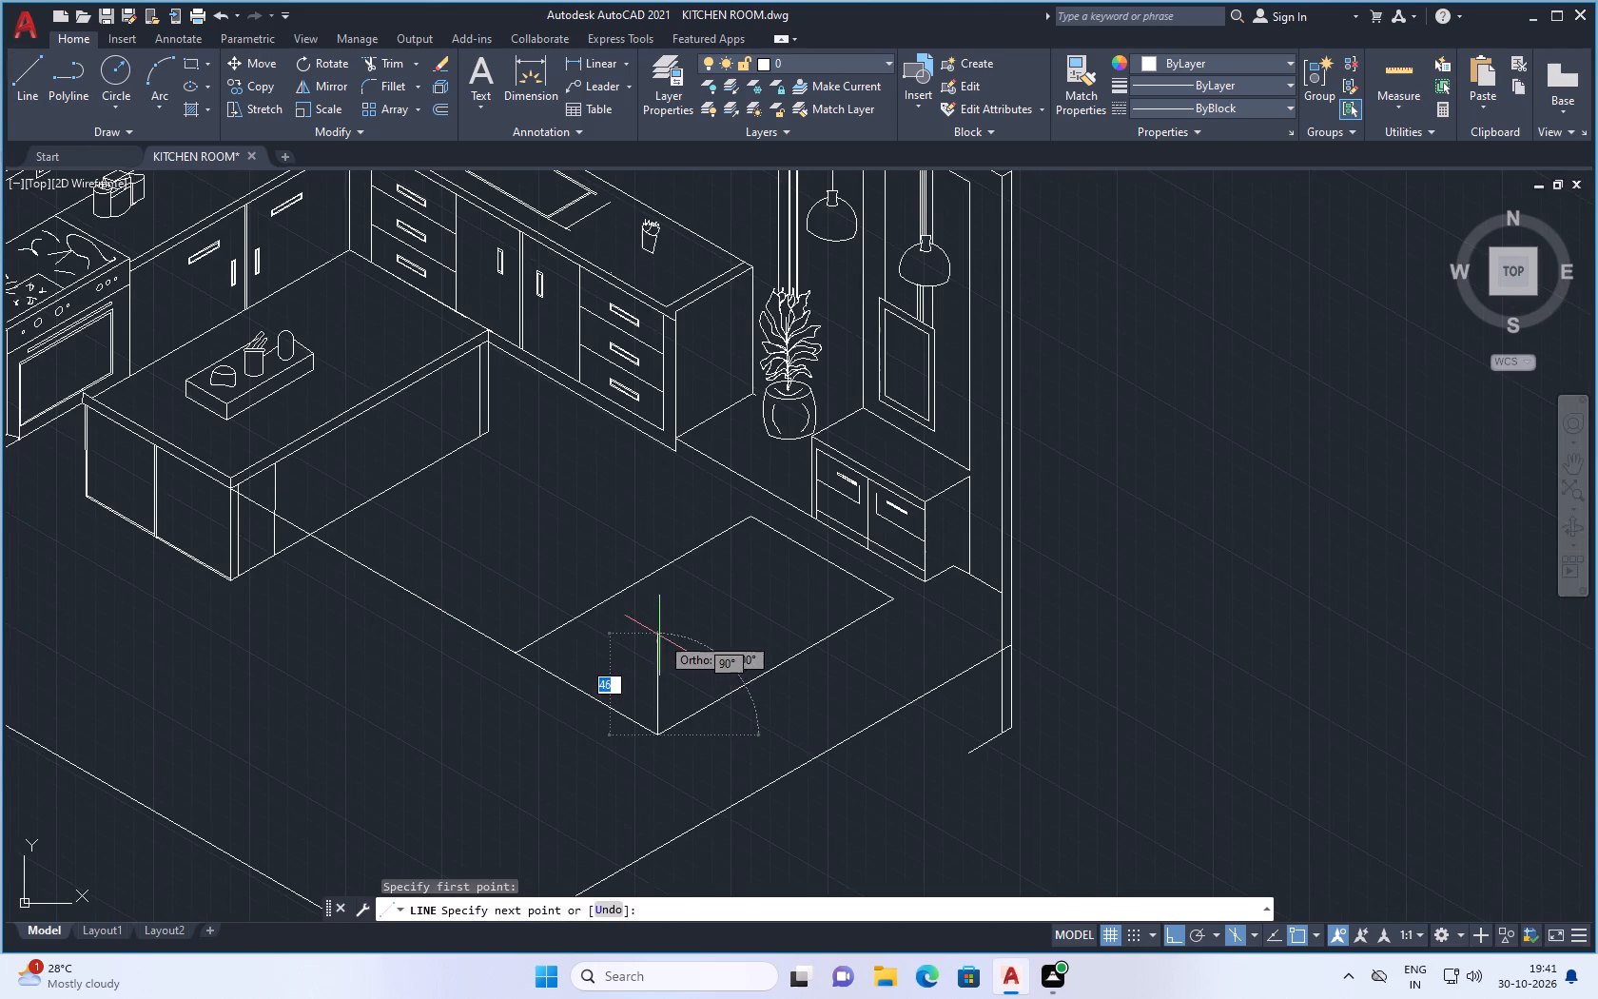
pyautogui.click(657, 622)
pyautogui.scroll(1, 631, 631)
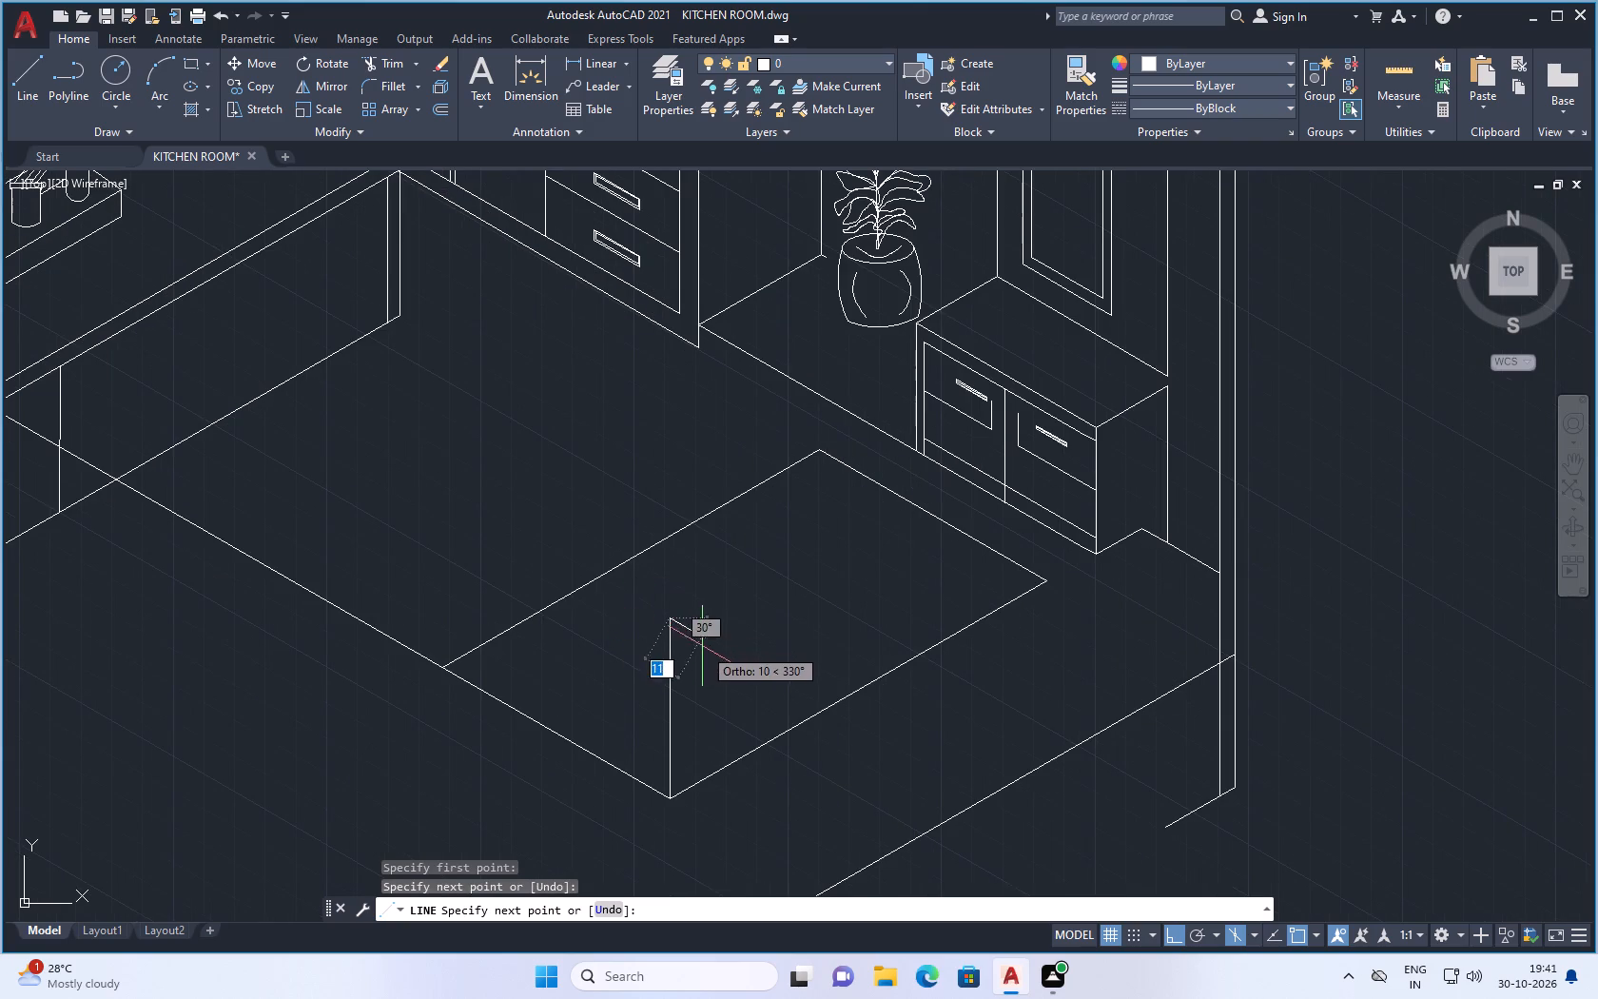
pyautogui.press('space')
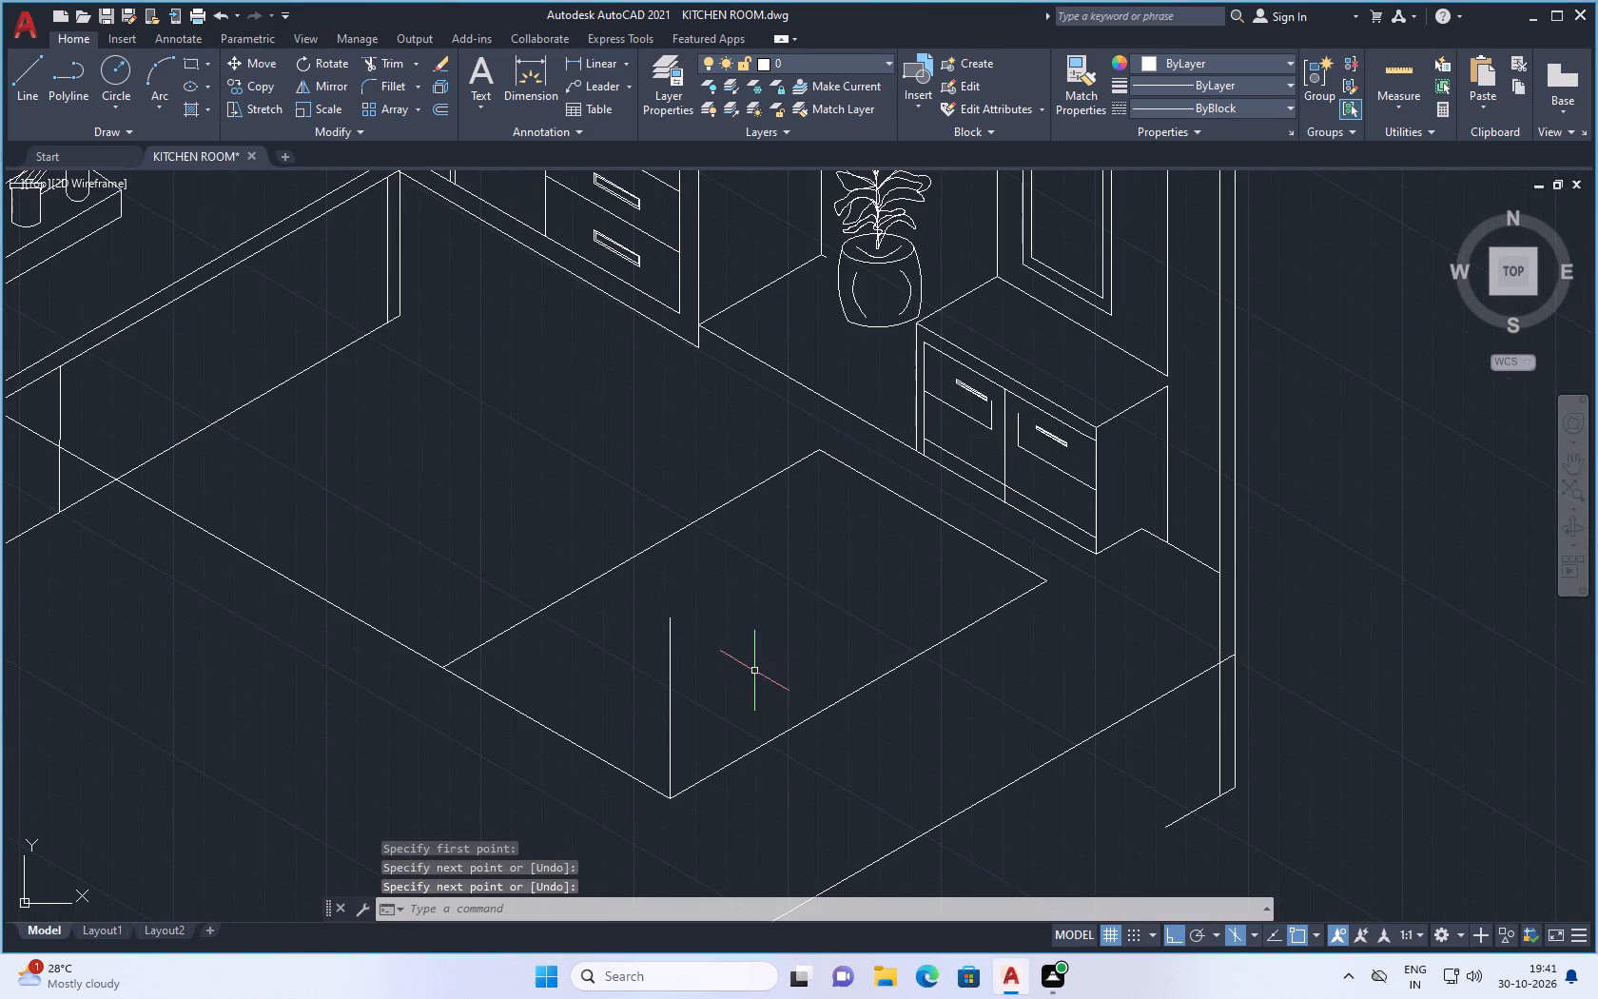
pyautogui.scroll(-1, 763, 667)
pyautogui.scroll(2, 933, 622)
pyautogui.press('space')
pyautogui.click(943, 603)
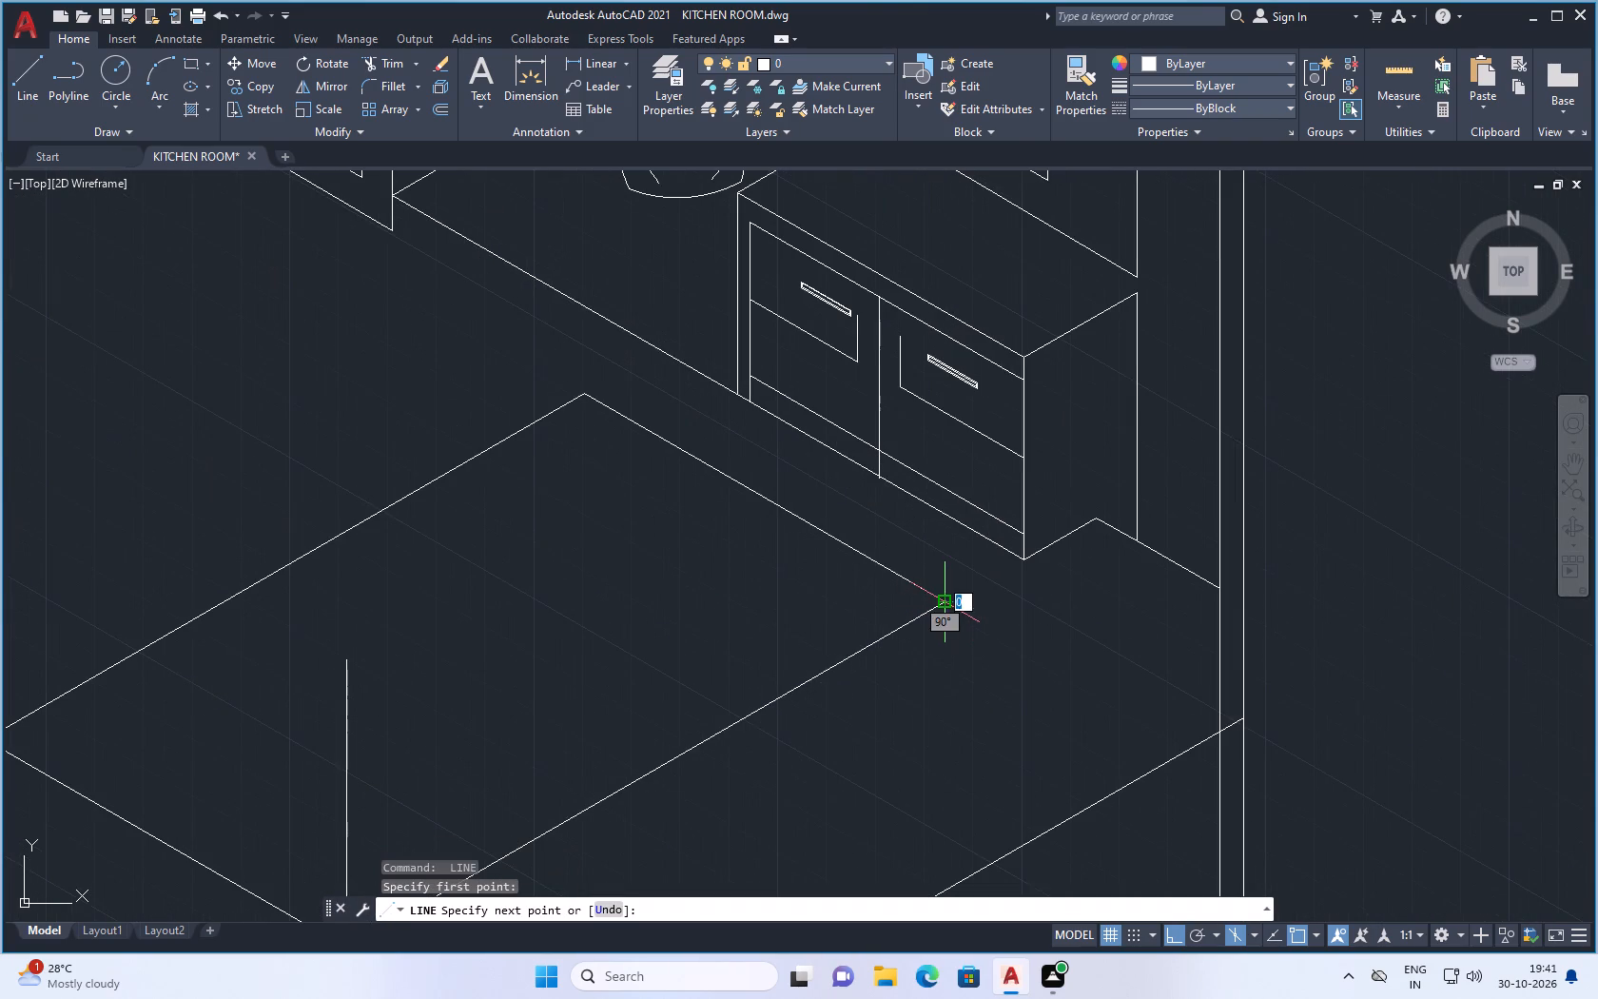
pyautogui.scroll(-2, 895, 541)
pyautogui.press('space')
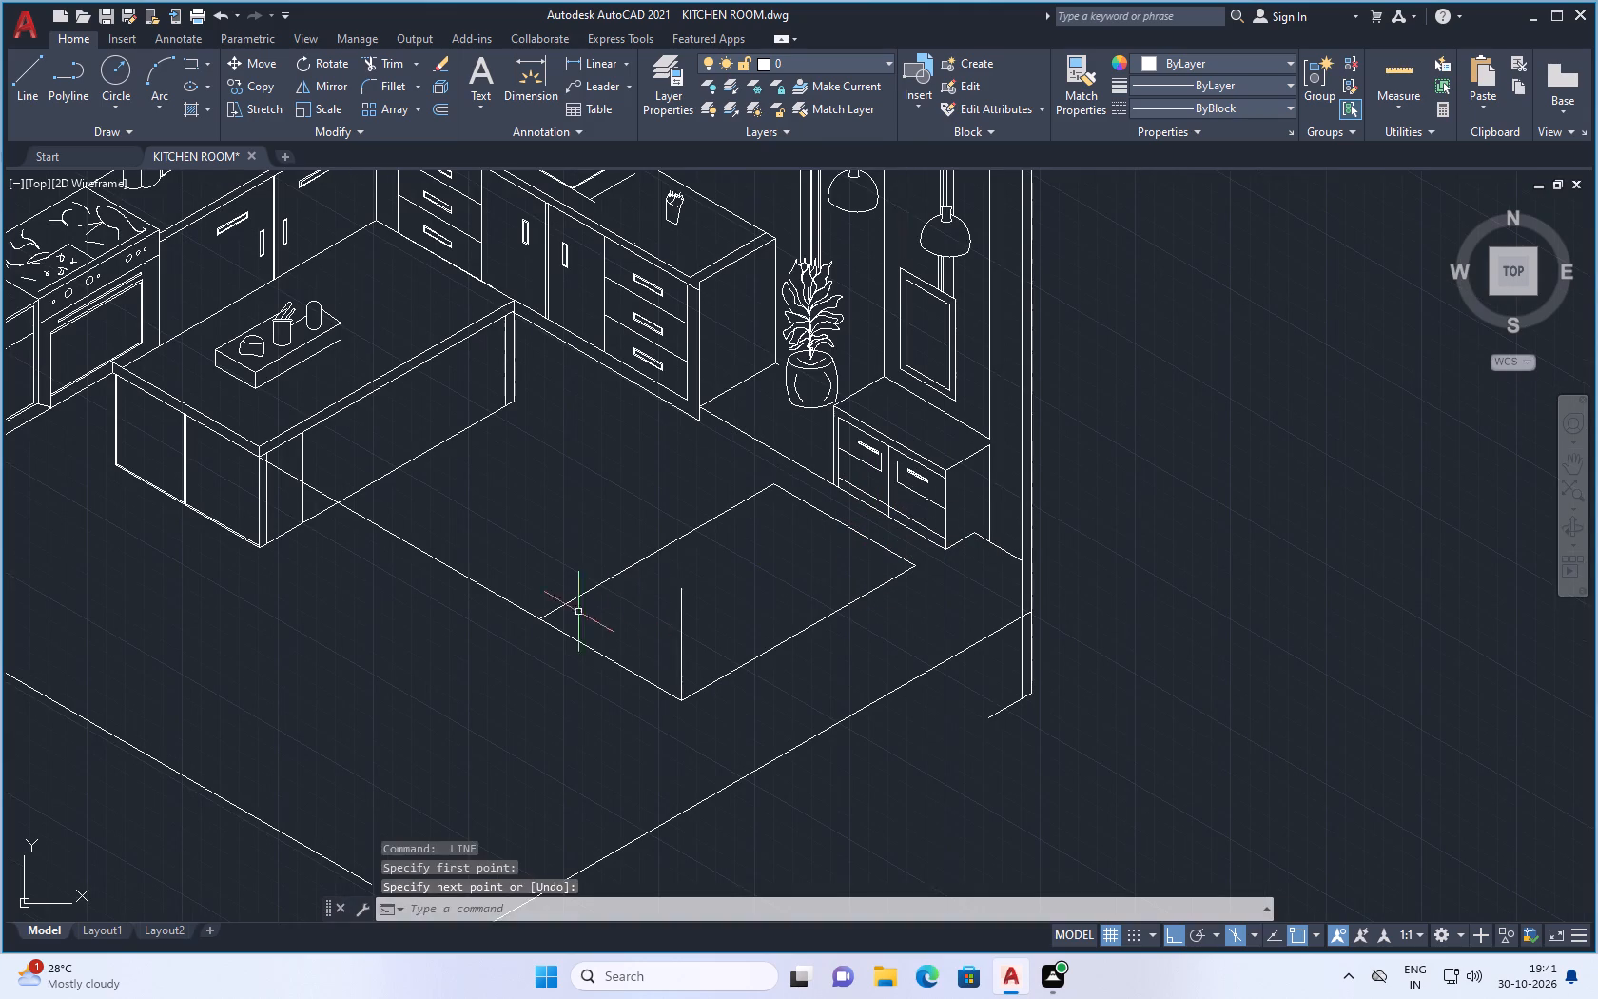
# Draw vertical lines up from the floor rectangle's corner nearest the island, about 47 units, and from its back corner, somewhat shorter.
pyautogui.press('space')
pyautogui.click(541, 621)
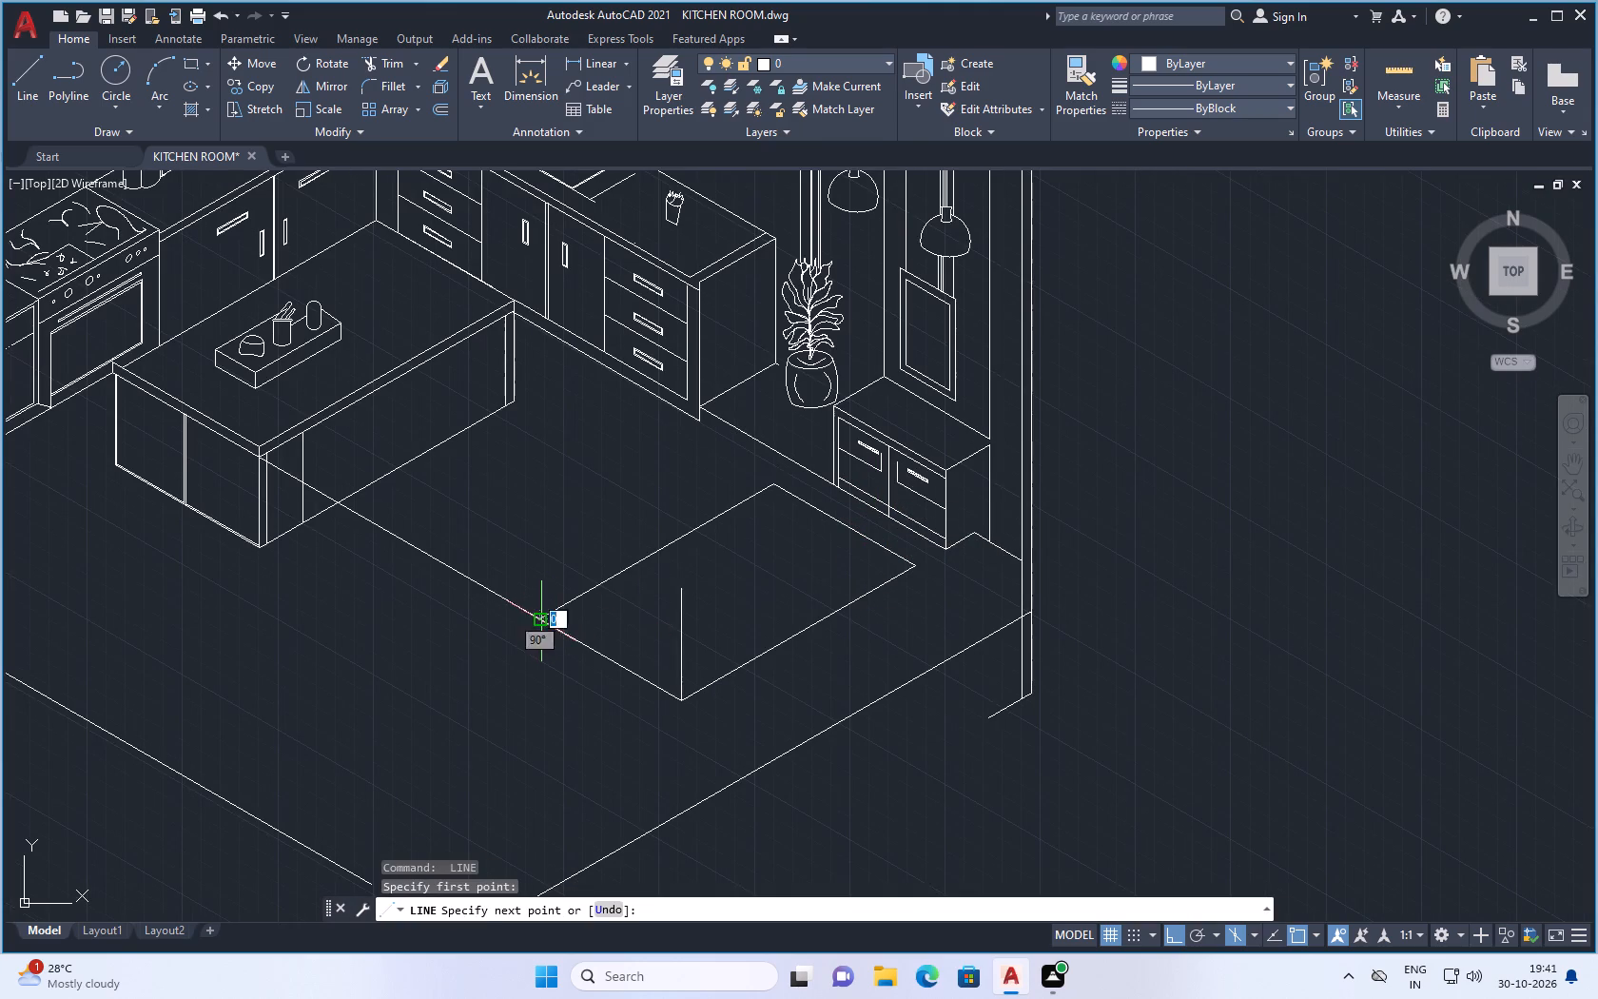
pyautogui.click(539, 516)
pyautogui.press('space')
pyautogui.press('space')
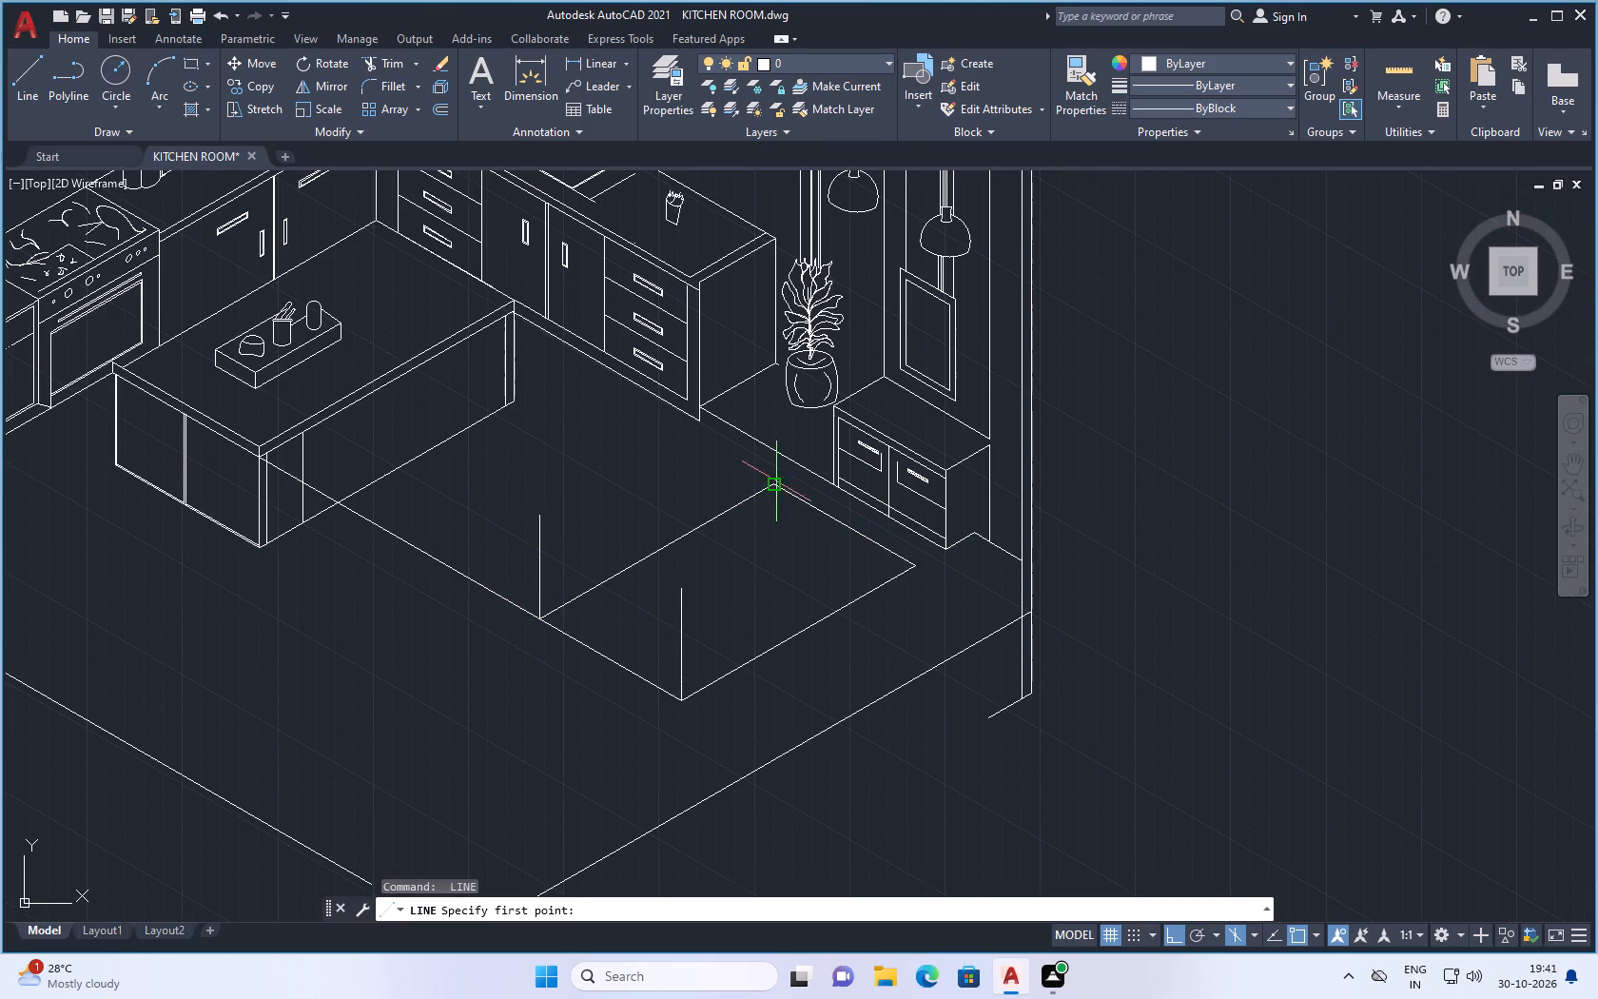
pyautogui.click(776, 481)
pyautogui.click(774, 410)
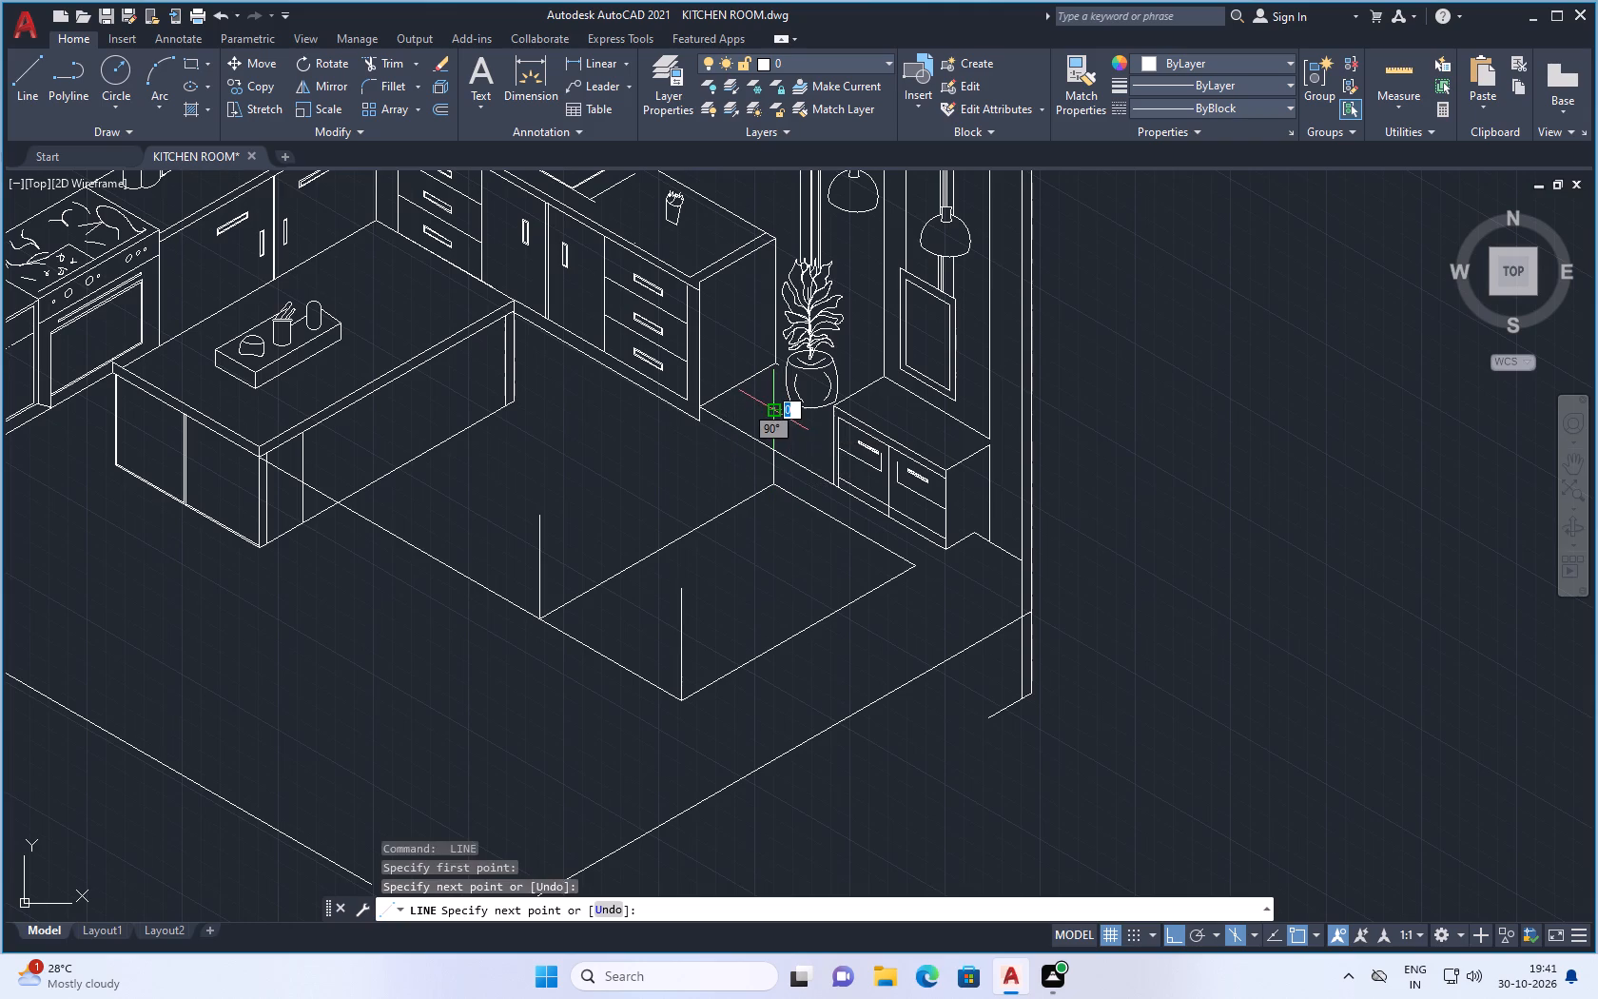
pyautogui.press('space')
# Add a second vertical about 46 units high beside the island-side corner line and join the two tops to form a narrow leg.
pyautogui.press('space')
pyautogui.scroll(2, 551, 604)
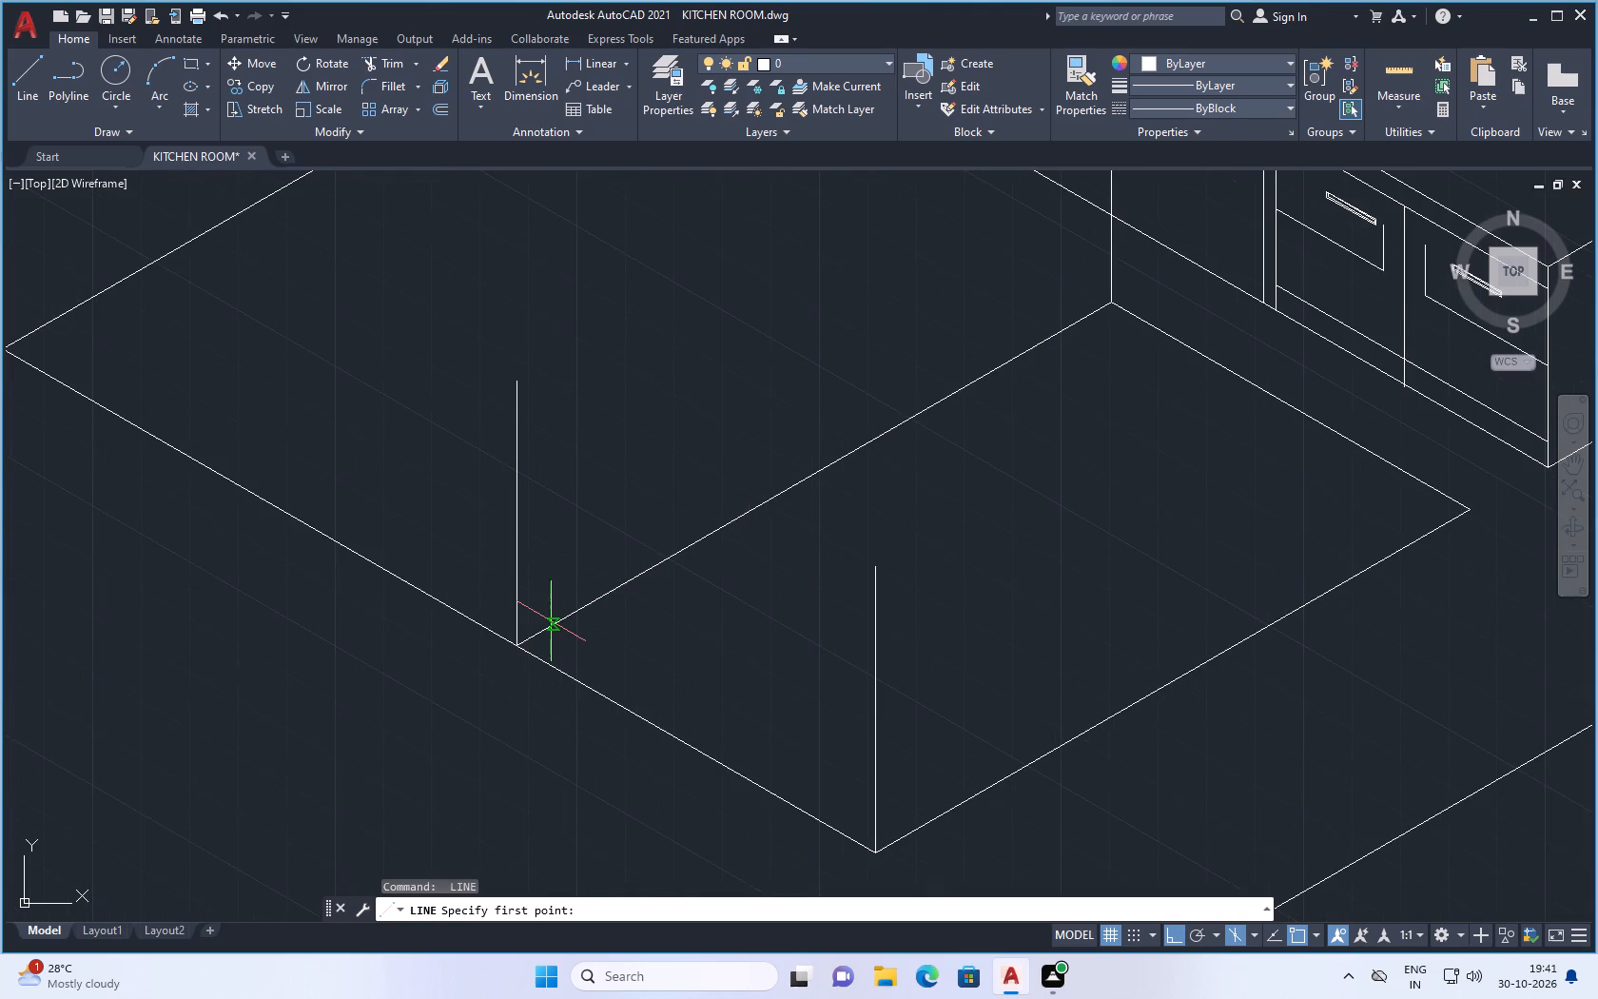
pyautogui.click(550, 623)
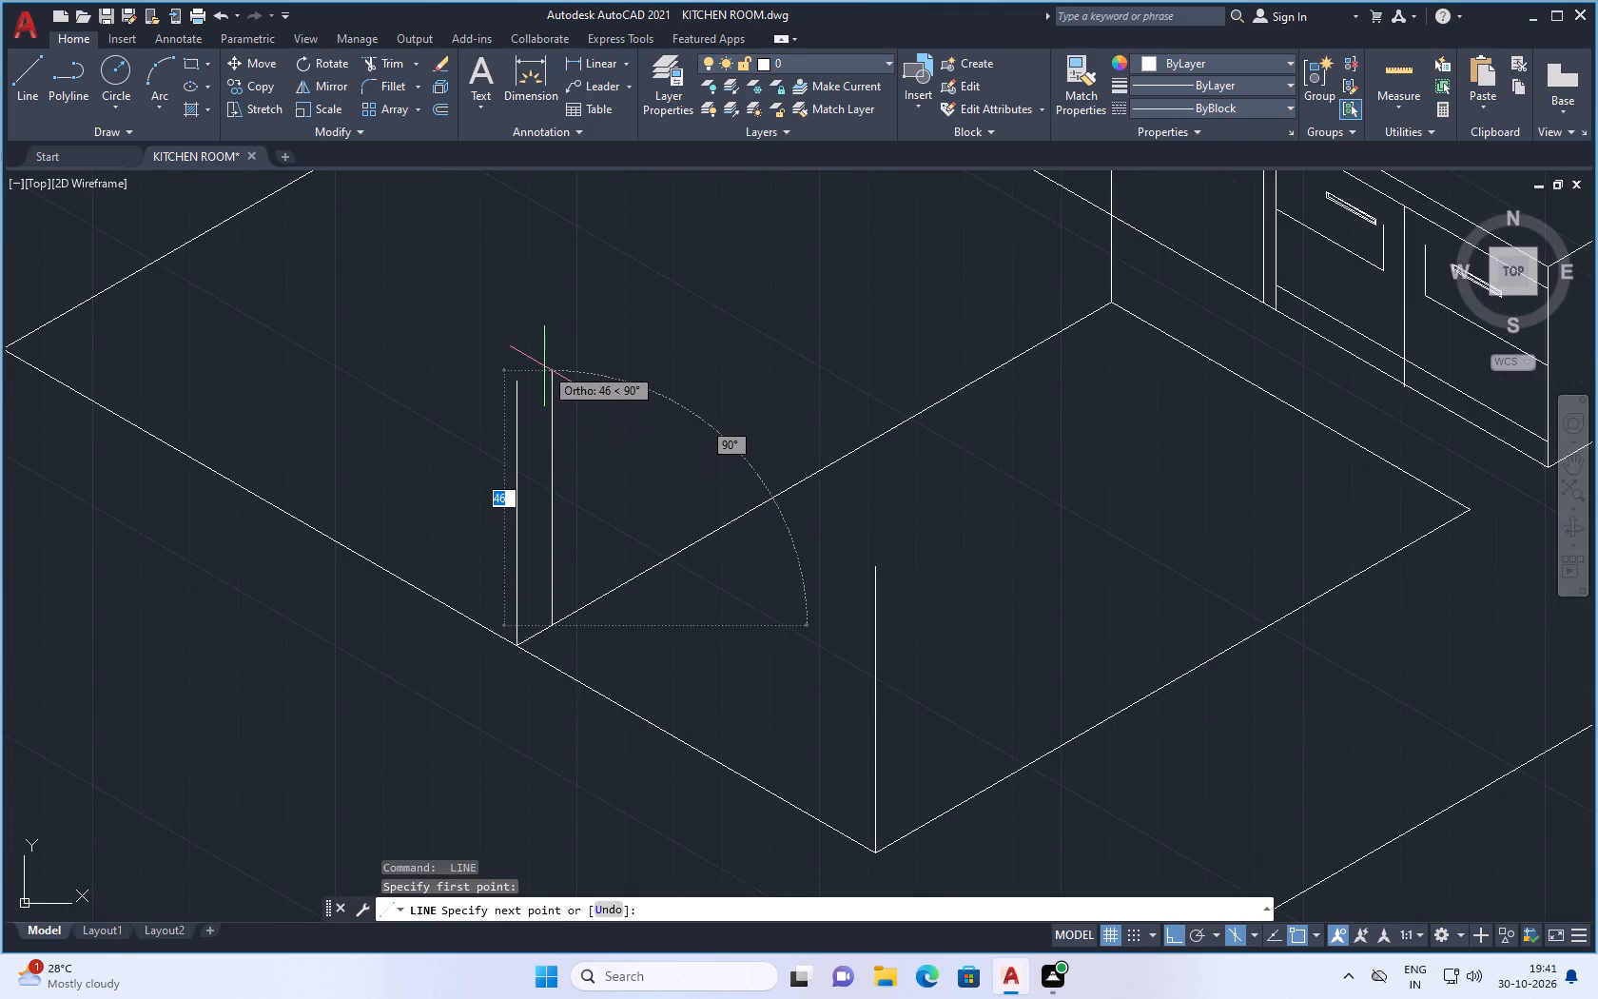
pyautogui.click(544, 366)
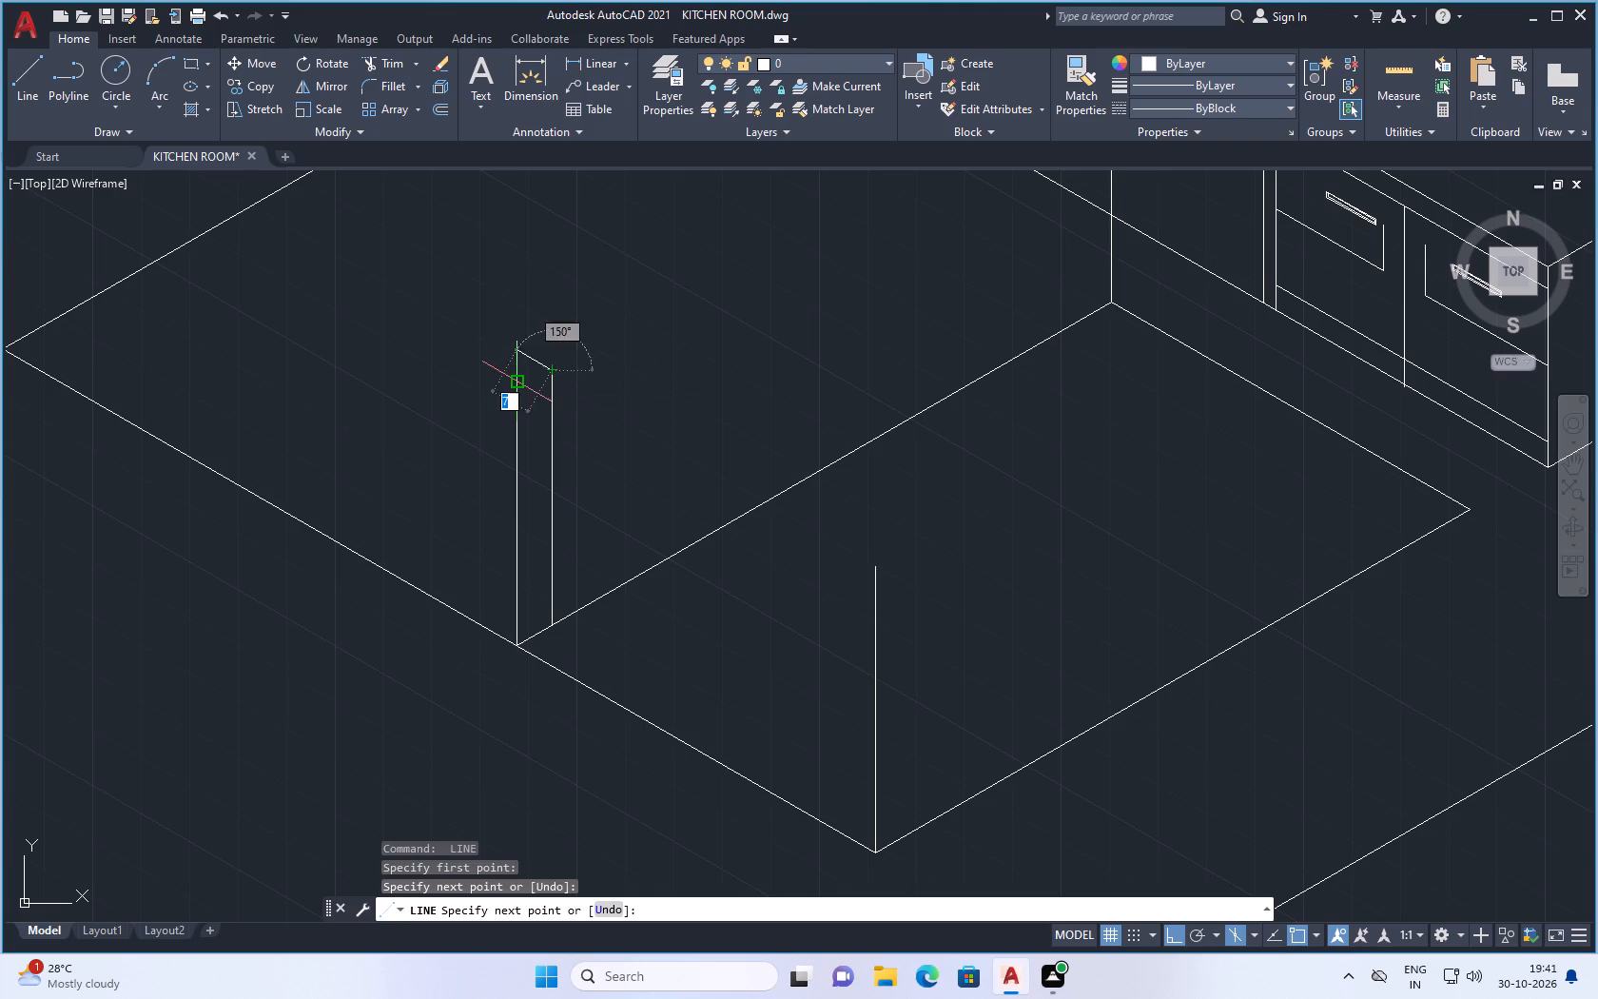
pyautogui.click(518, 384)
pyautogui.press('space')
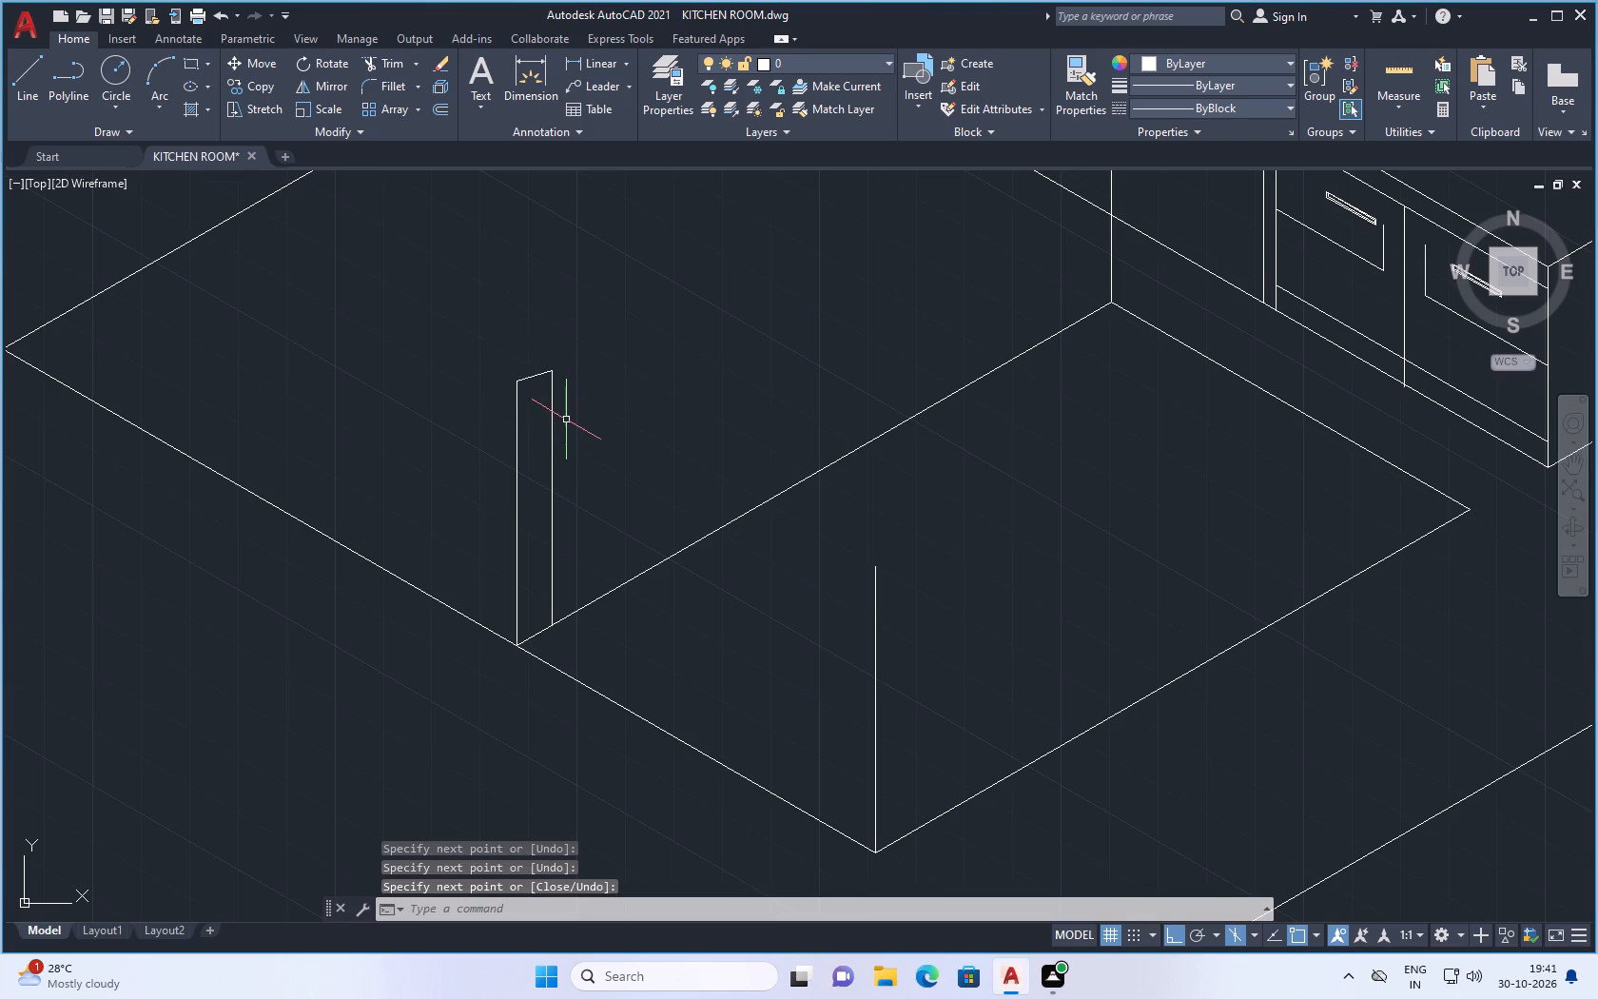
# From the front corner vertical's top, draw a short isometric top edge and a second vertical down past the rectangle's side.
pyautogui.scroll(-1, 566, 420)
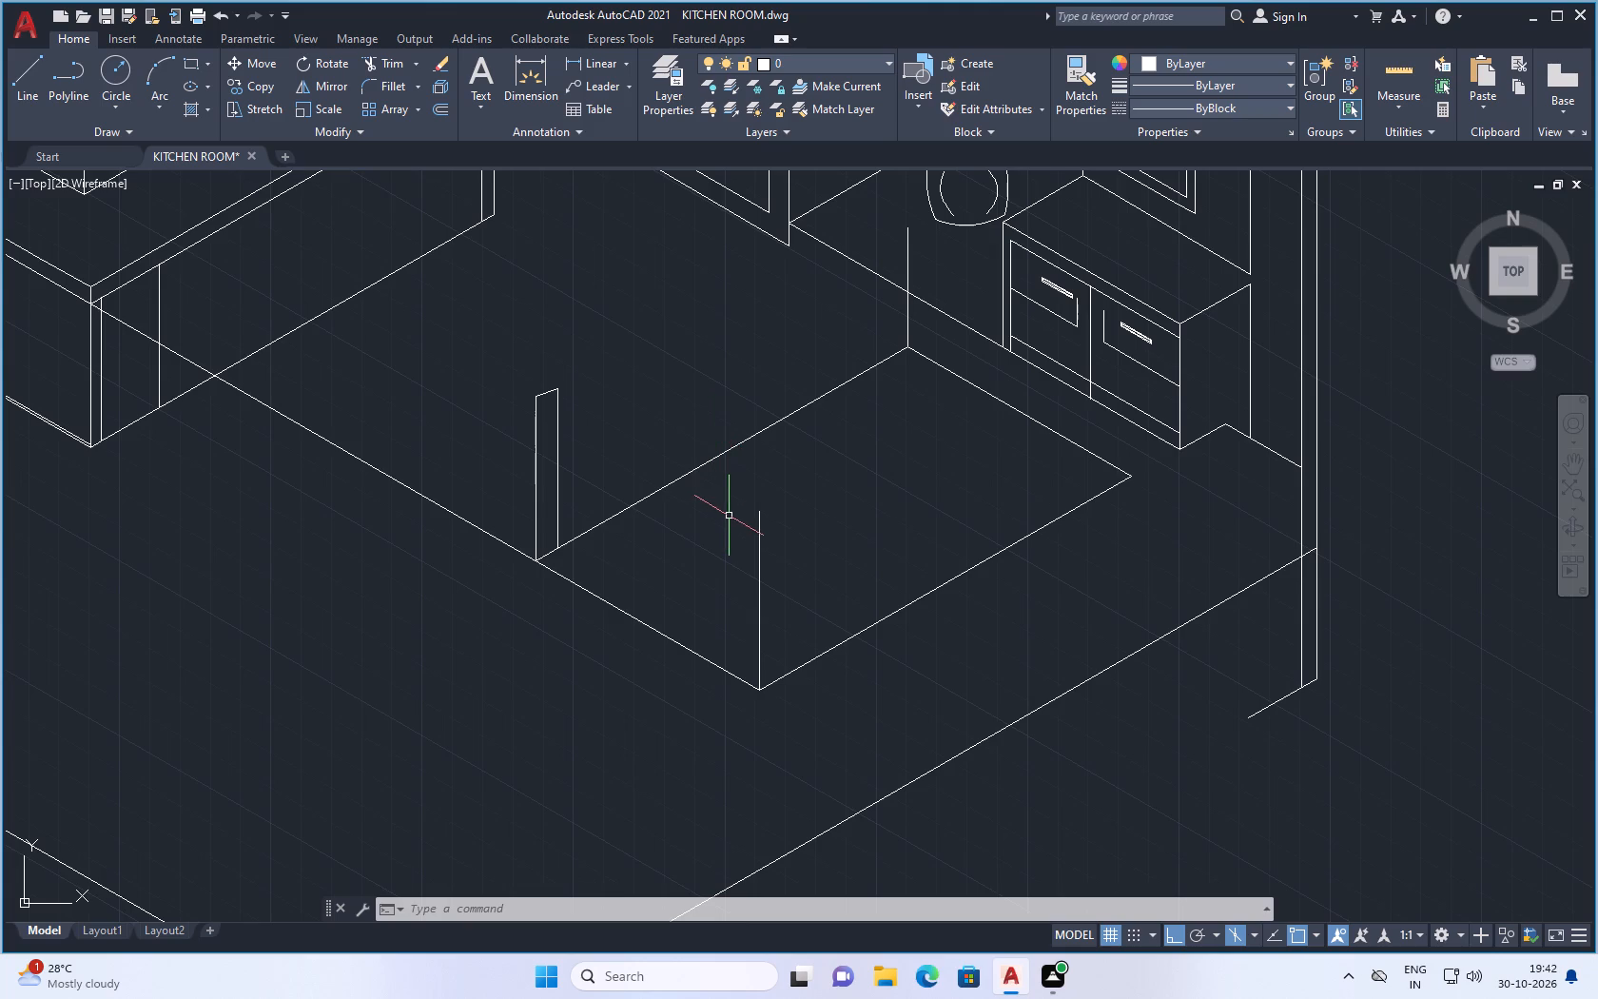
pyautogui.scroll(-1, 711, 525)
pyautogui.click(27, 74)
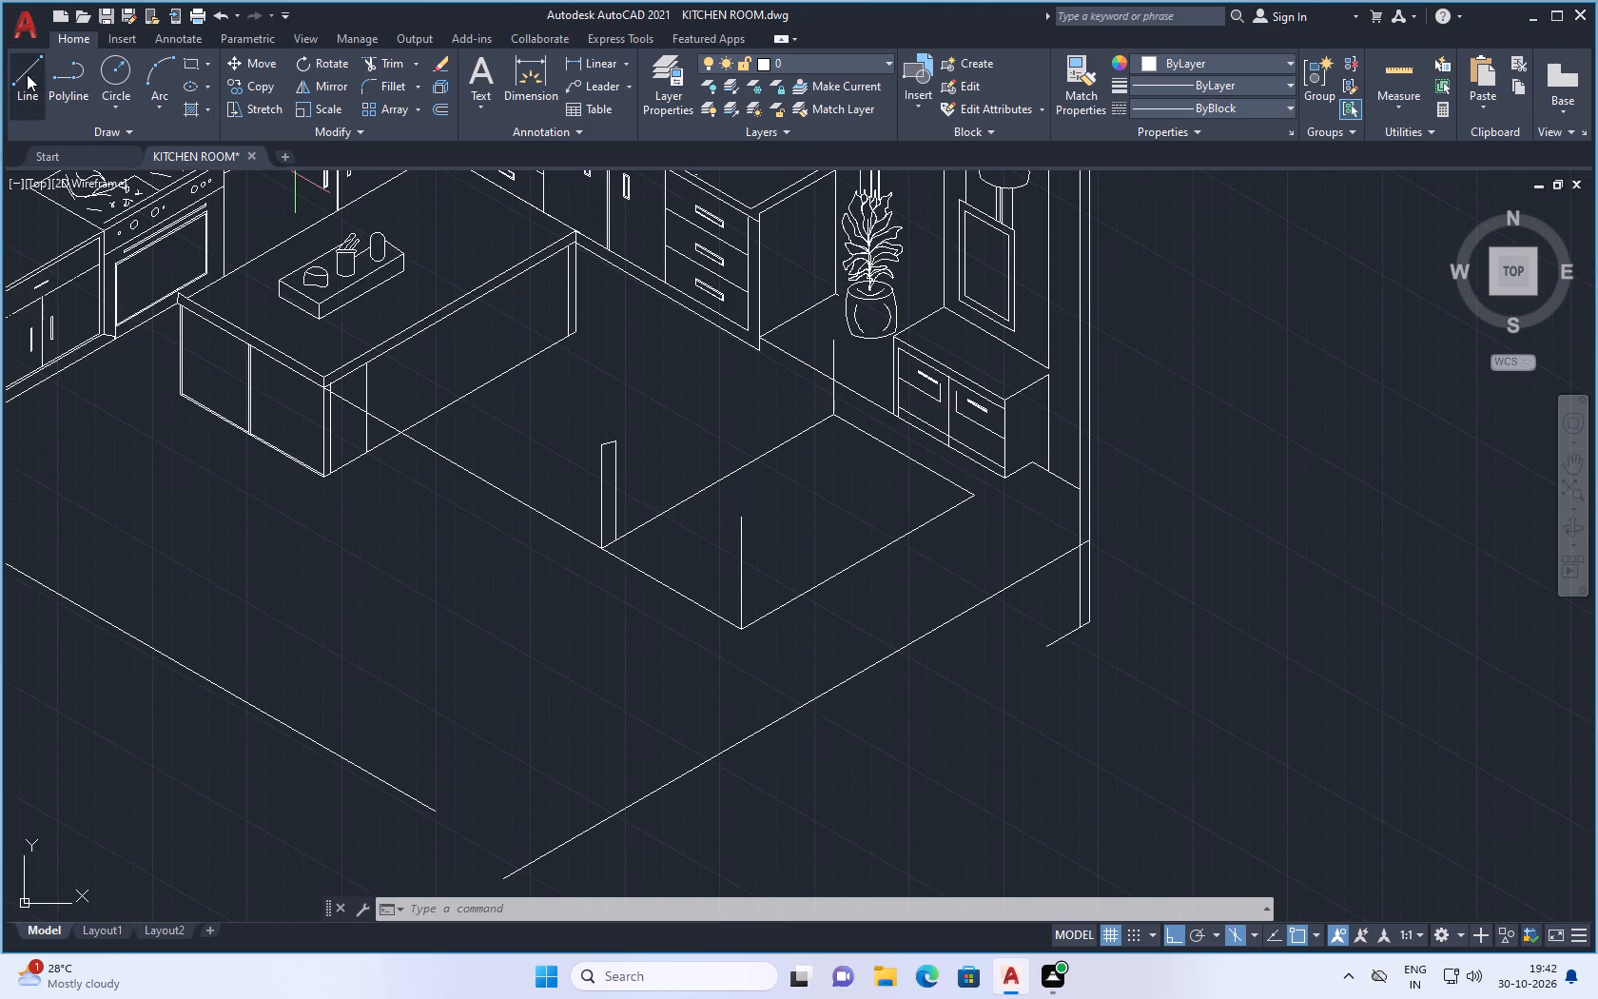
pyautogui.click(742, 518)
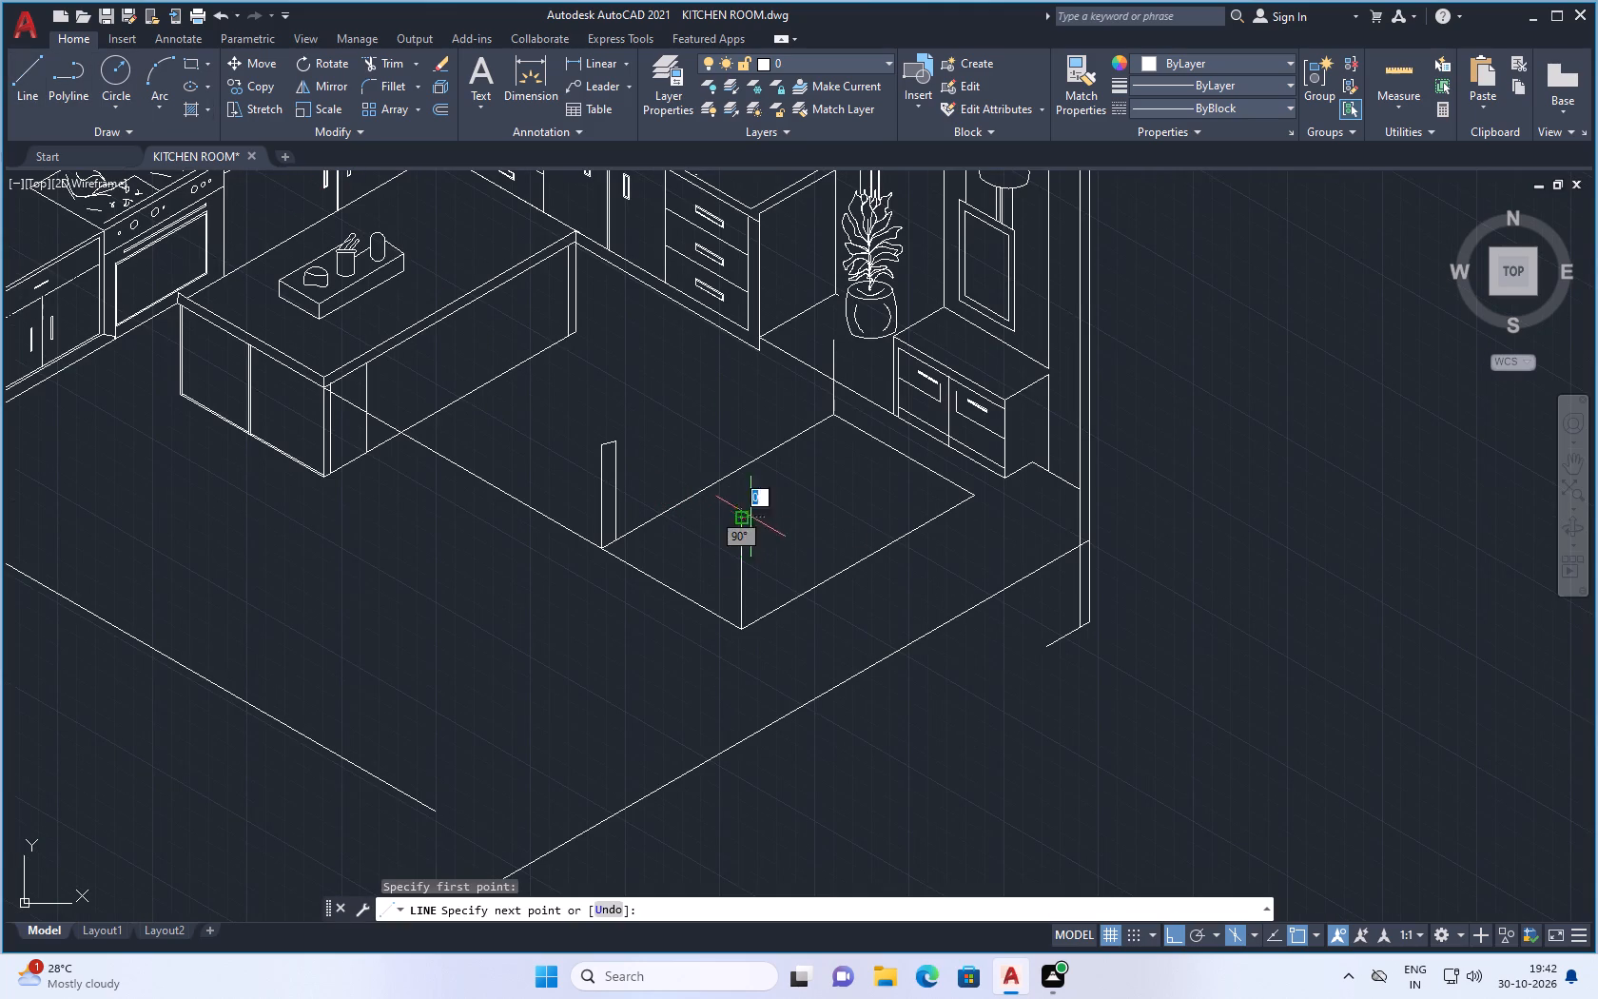
pyautogui.click(1250, 931)
pyautogui.click(1268, 867)
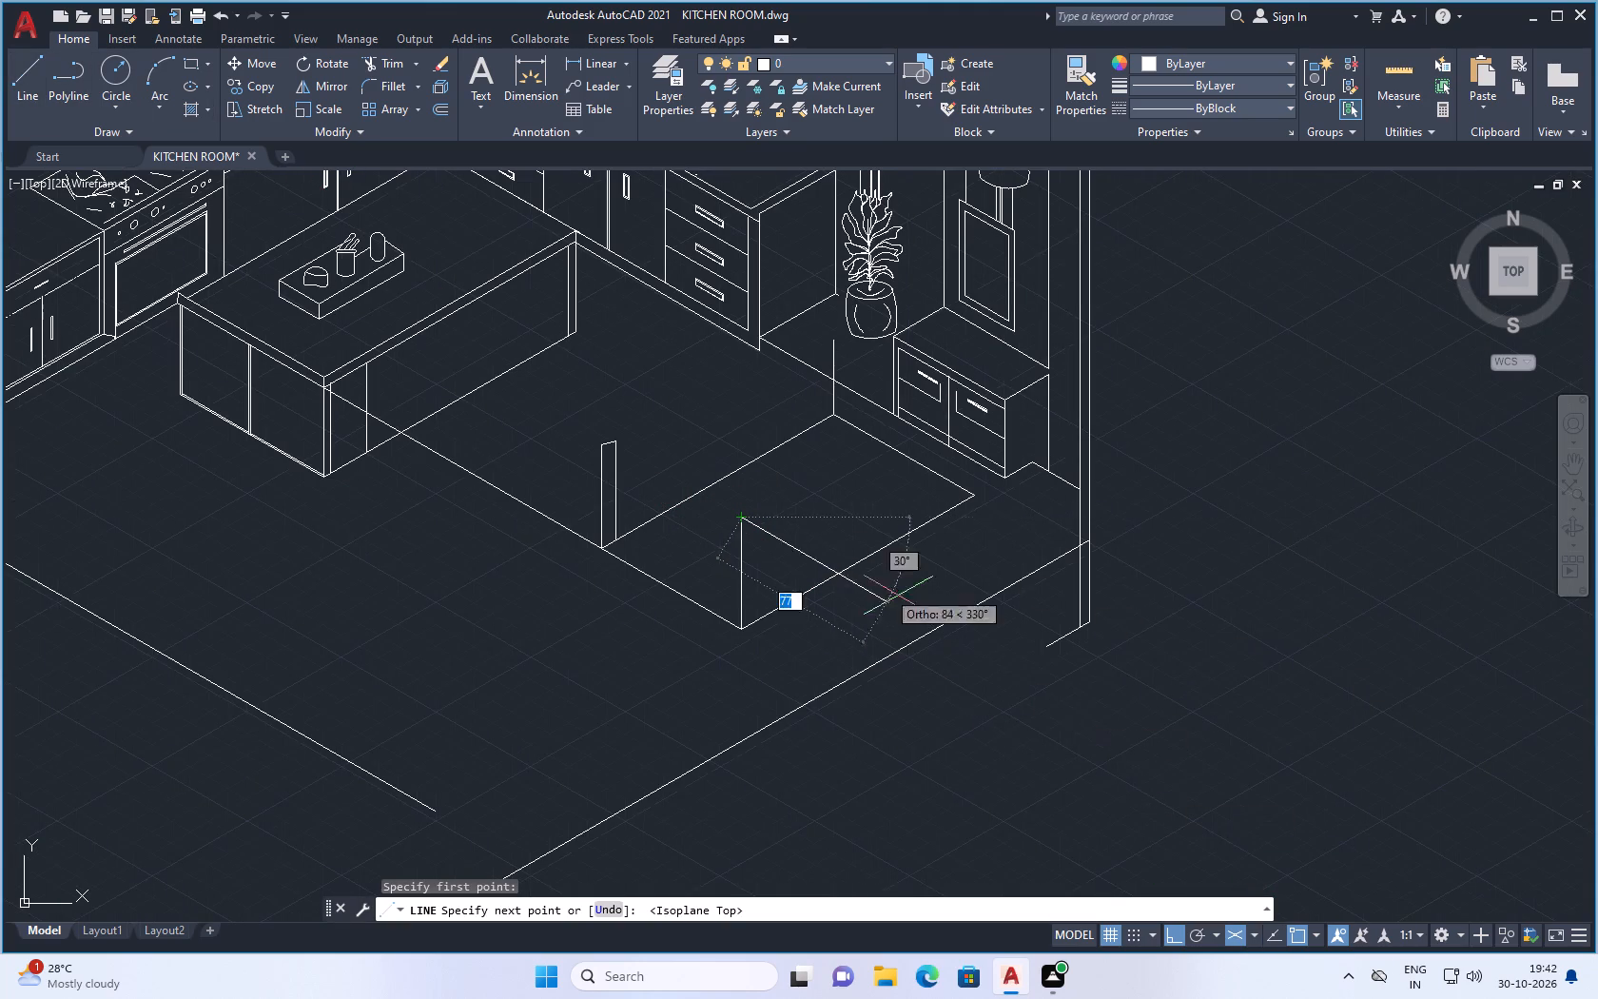
pyautogui.scroll(1, 778, 500)
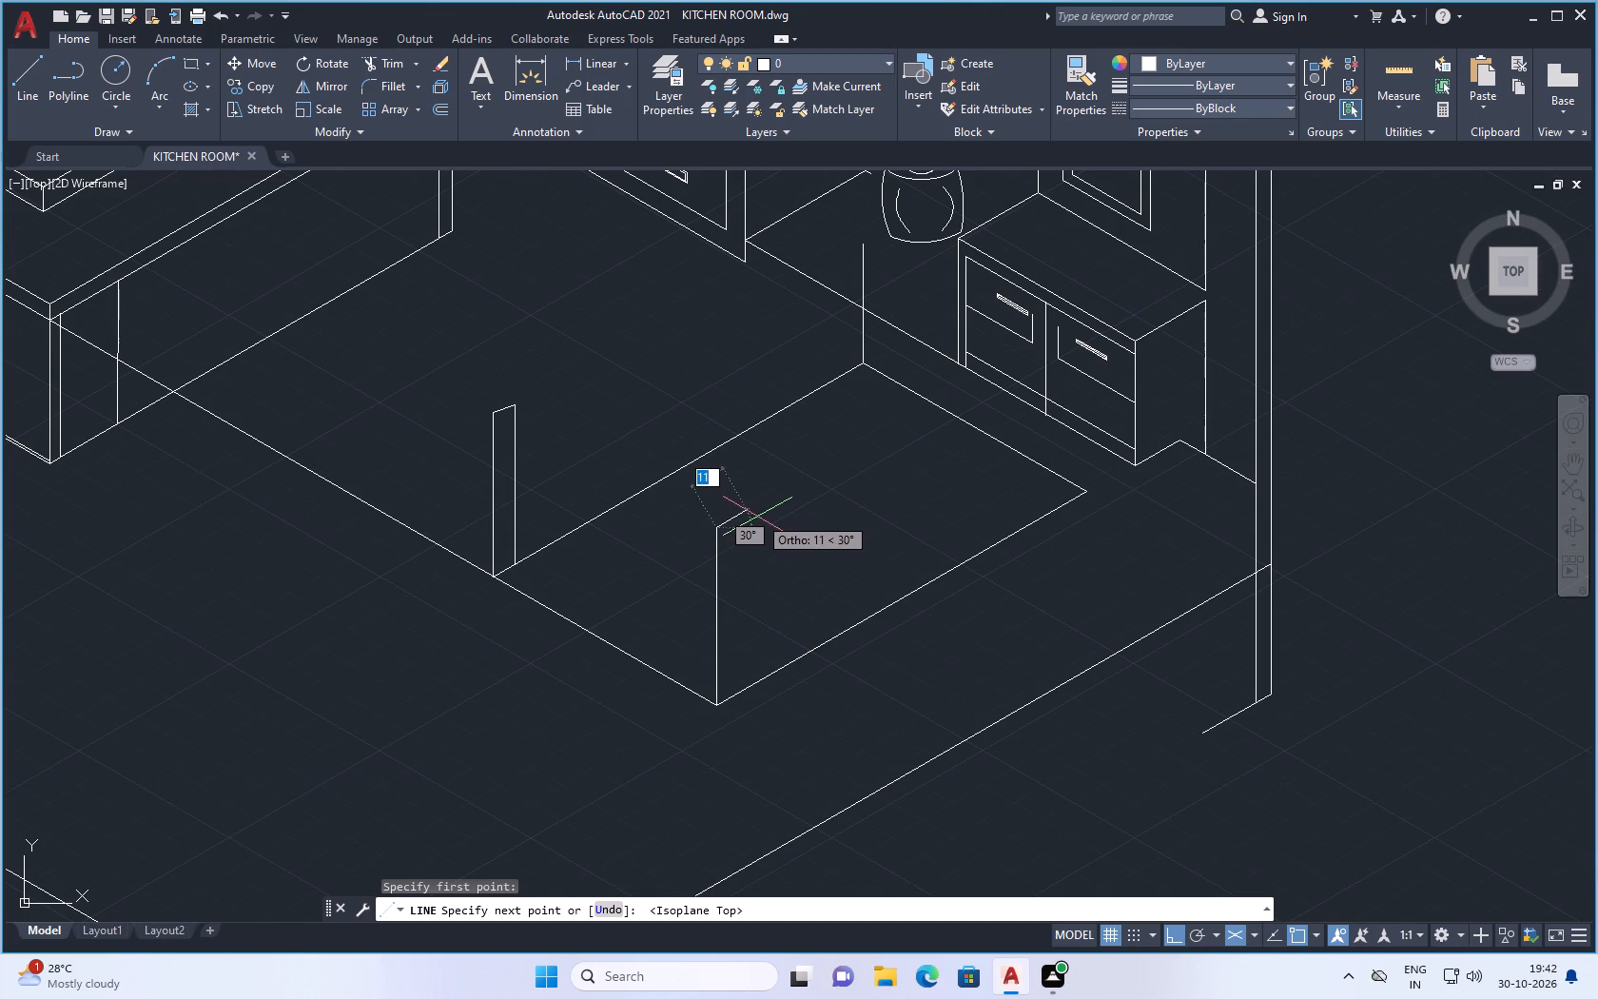
pyautogui.click(754, 517)
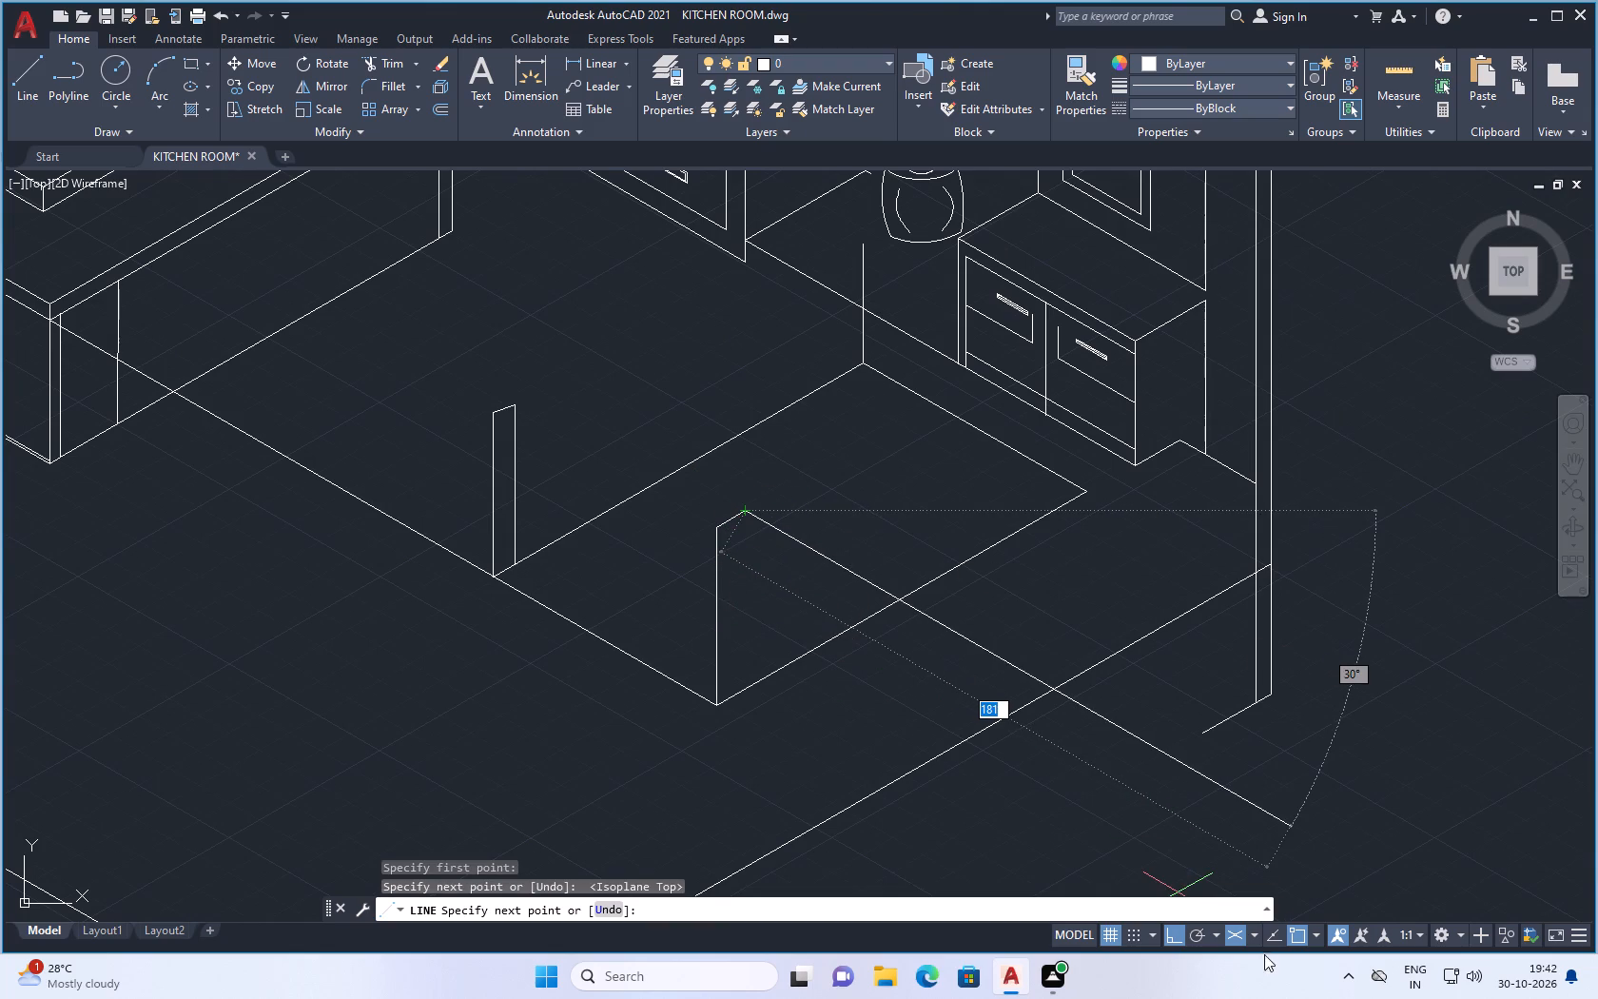
pyautogui.click(1252, 932)
pyautogui.click(1266, 901)
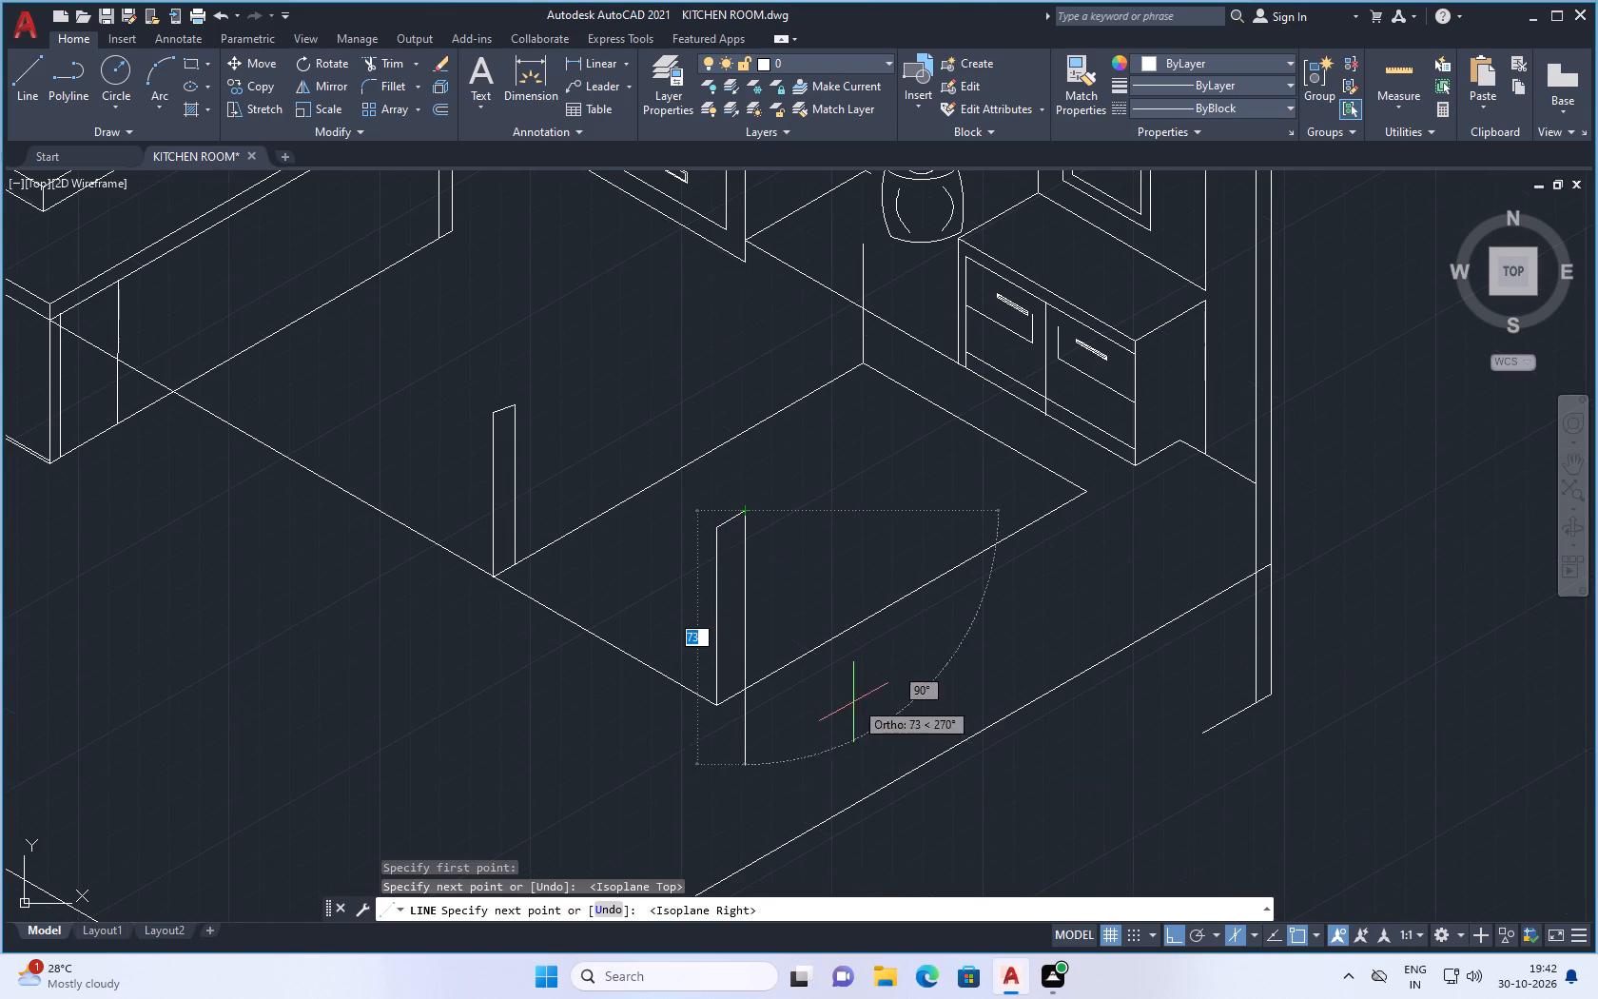
pyautogui.scroll(2, 762, 690)
pyautogui.click(738, 730)
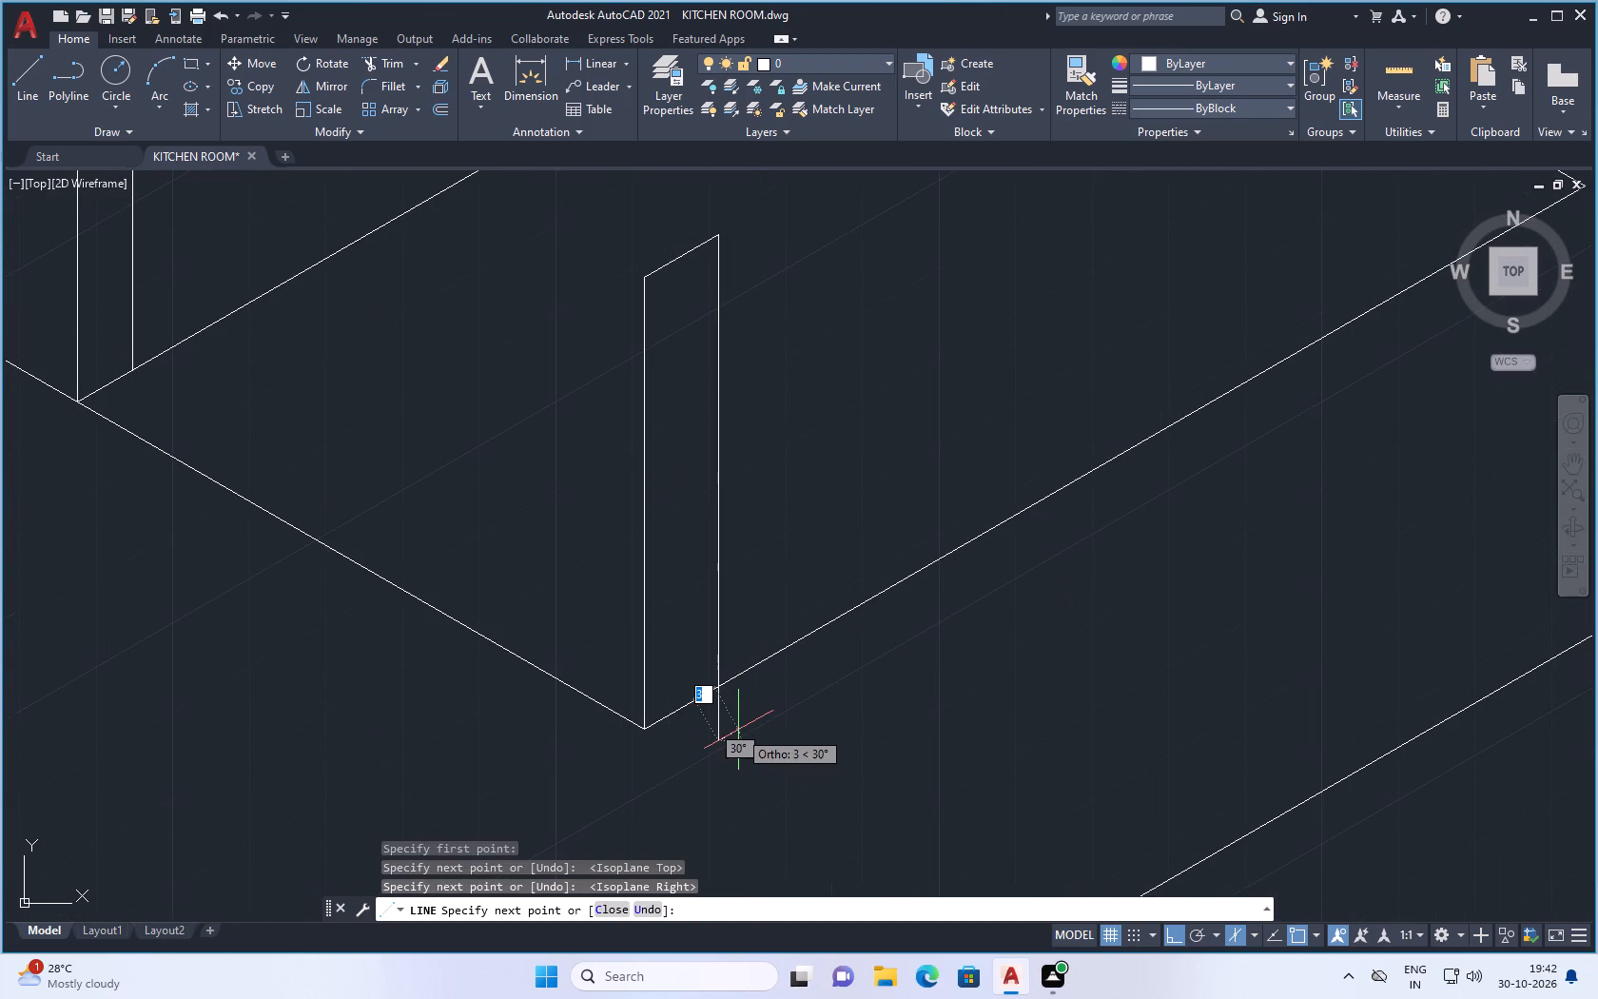
pyautogui.press('Escape')
# Trim the front leg's second vertical where it overhangs below the floor rectangle's side.
pyautogui.write('tr')
pyautogui.press('Return')
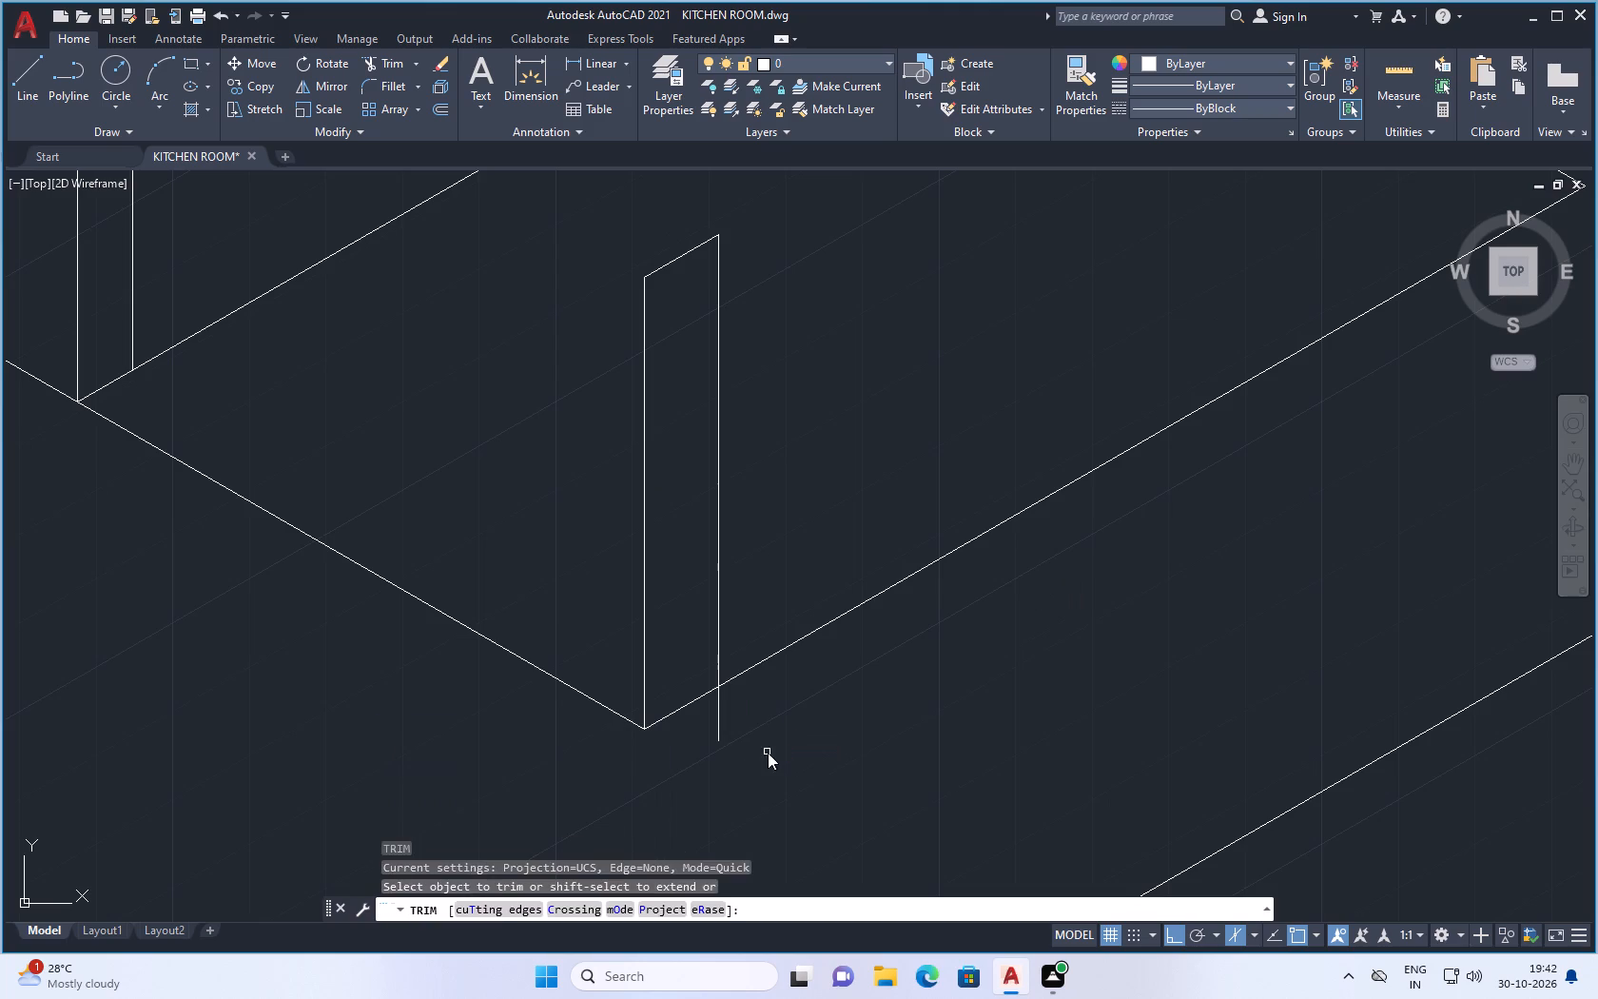
pyautogui.moveTo(738, 708); pyautogui.dragTo(684, 744)
pyautogui.scroll(-4, 691, 740)
pyautogui.press('Escape')
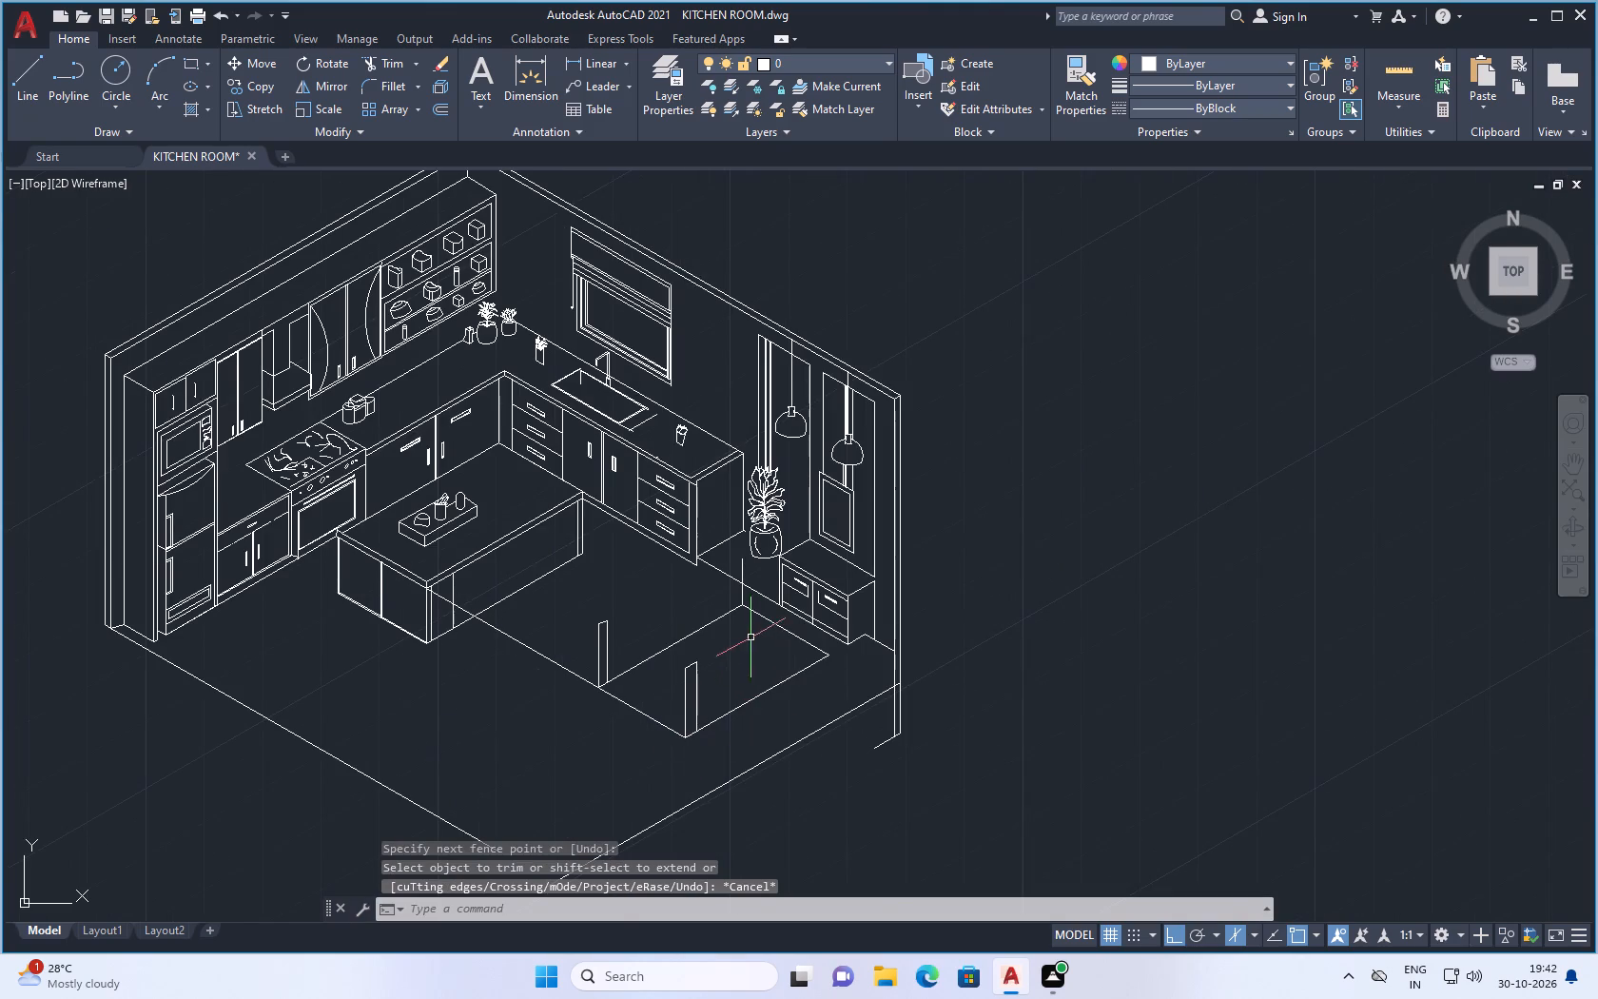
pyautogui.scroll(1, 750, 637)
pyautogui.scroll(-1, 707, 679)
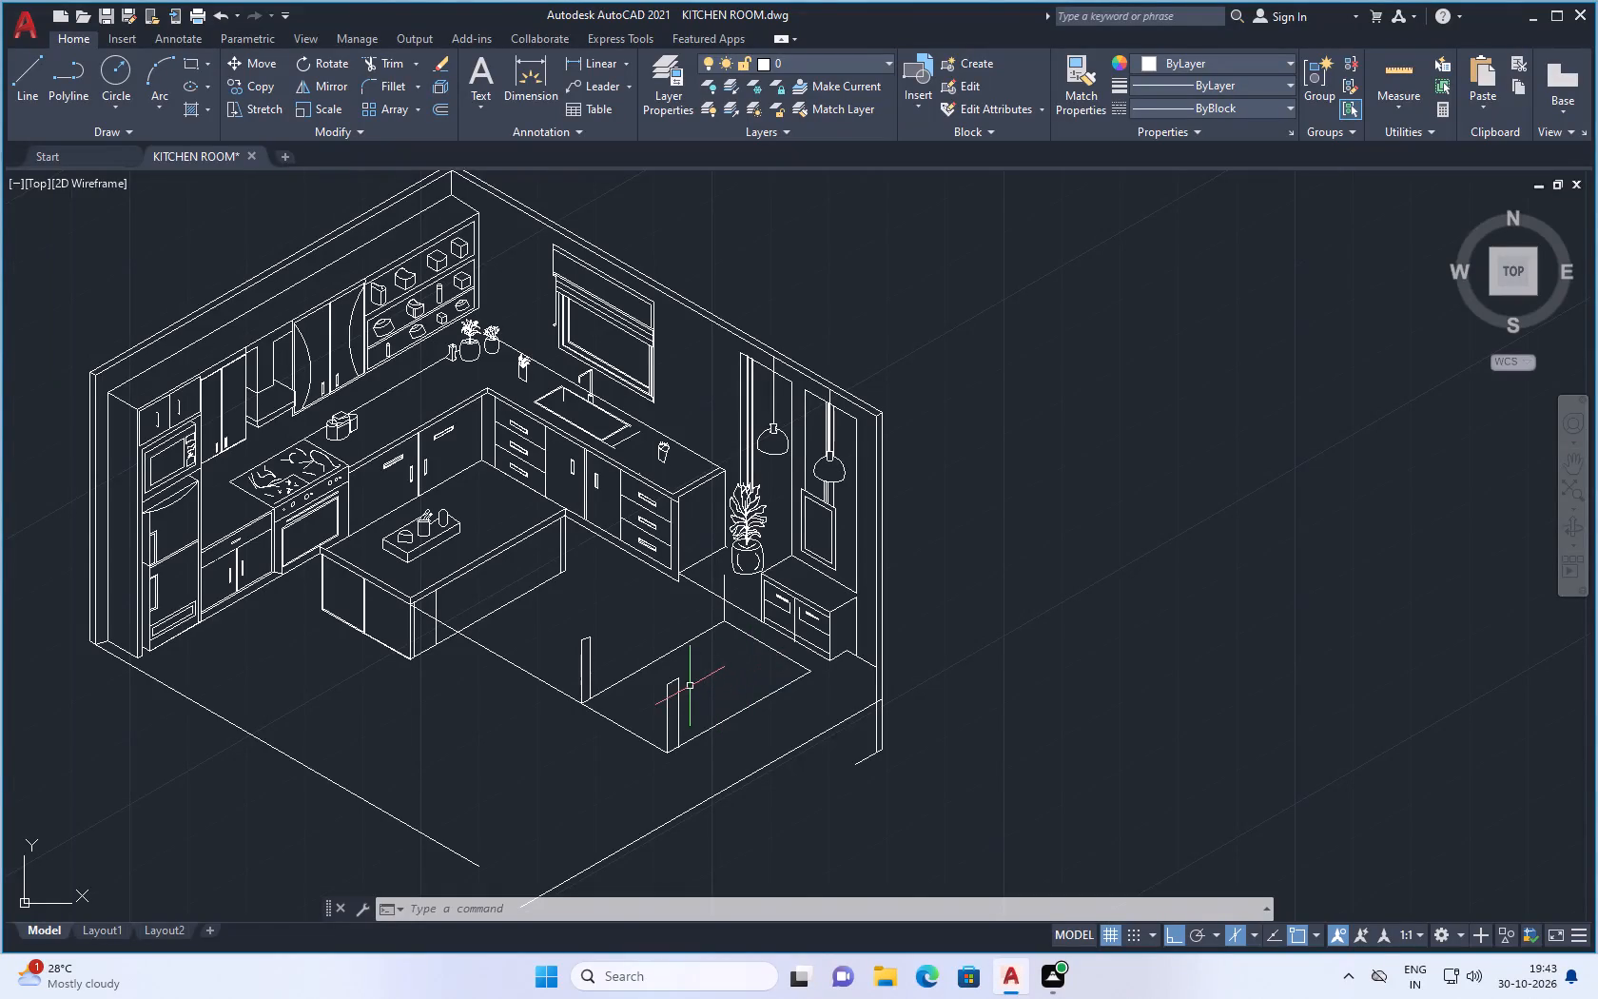
# Delete the two verticals and the short top edge of the narrow leg at the floor rectangle's front corner.
pyautogui.scroll(1, 690, 686)
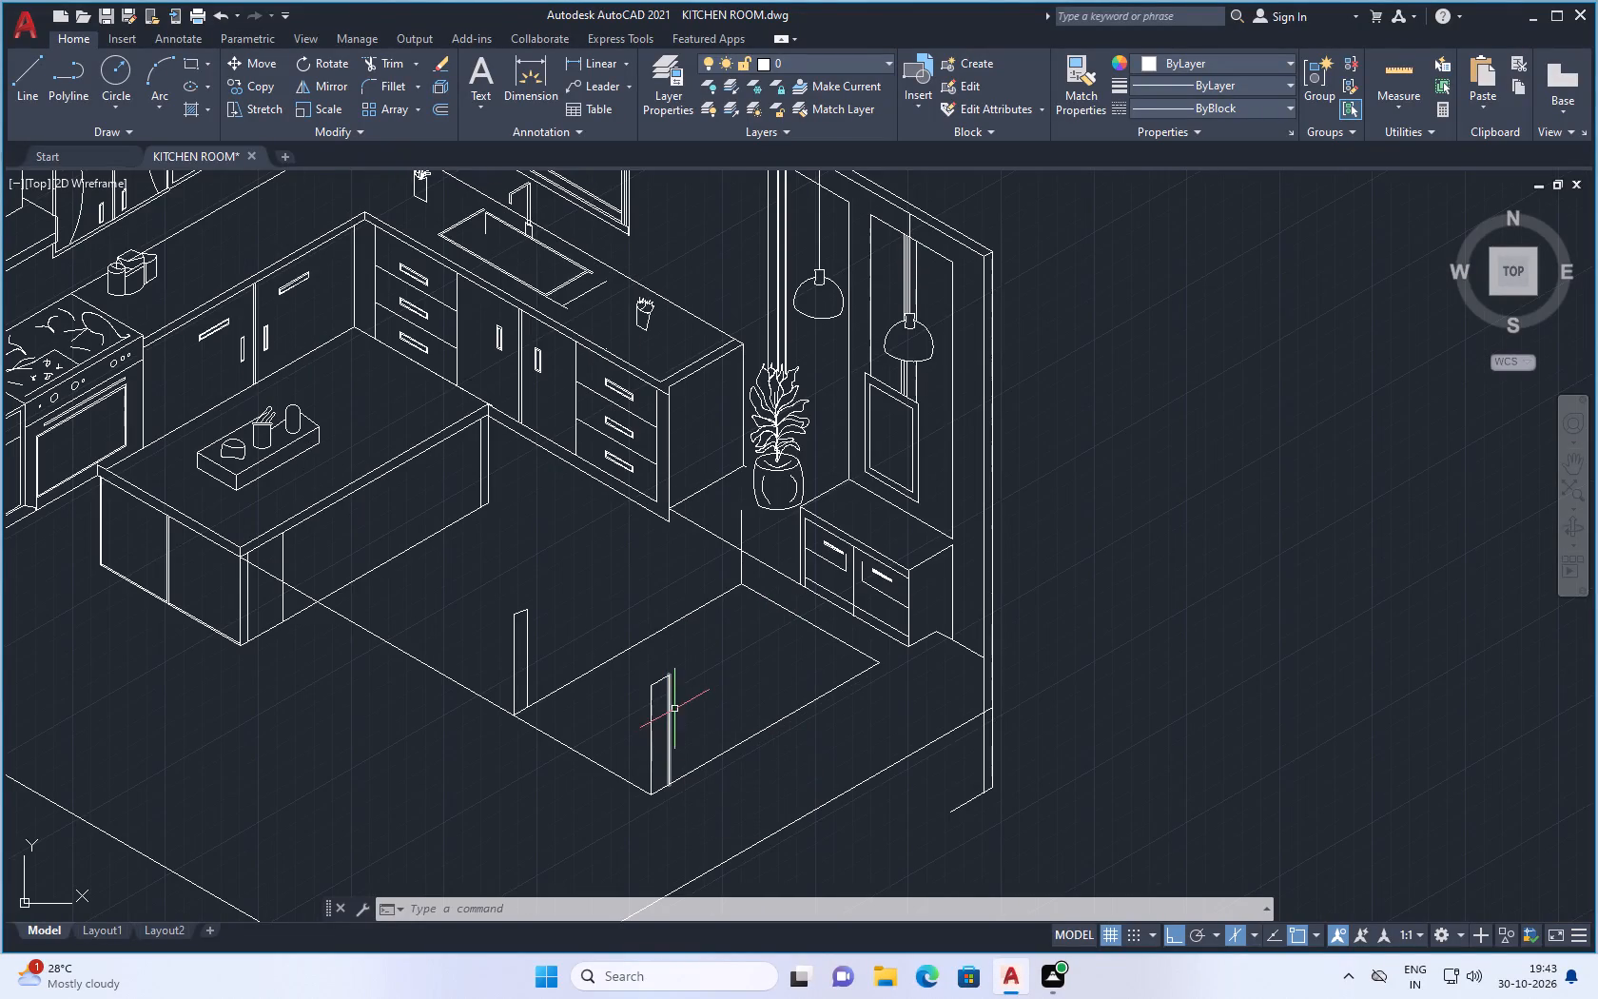
pyautogui.click(686, 701)
pyautogui.click(665, 716)
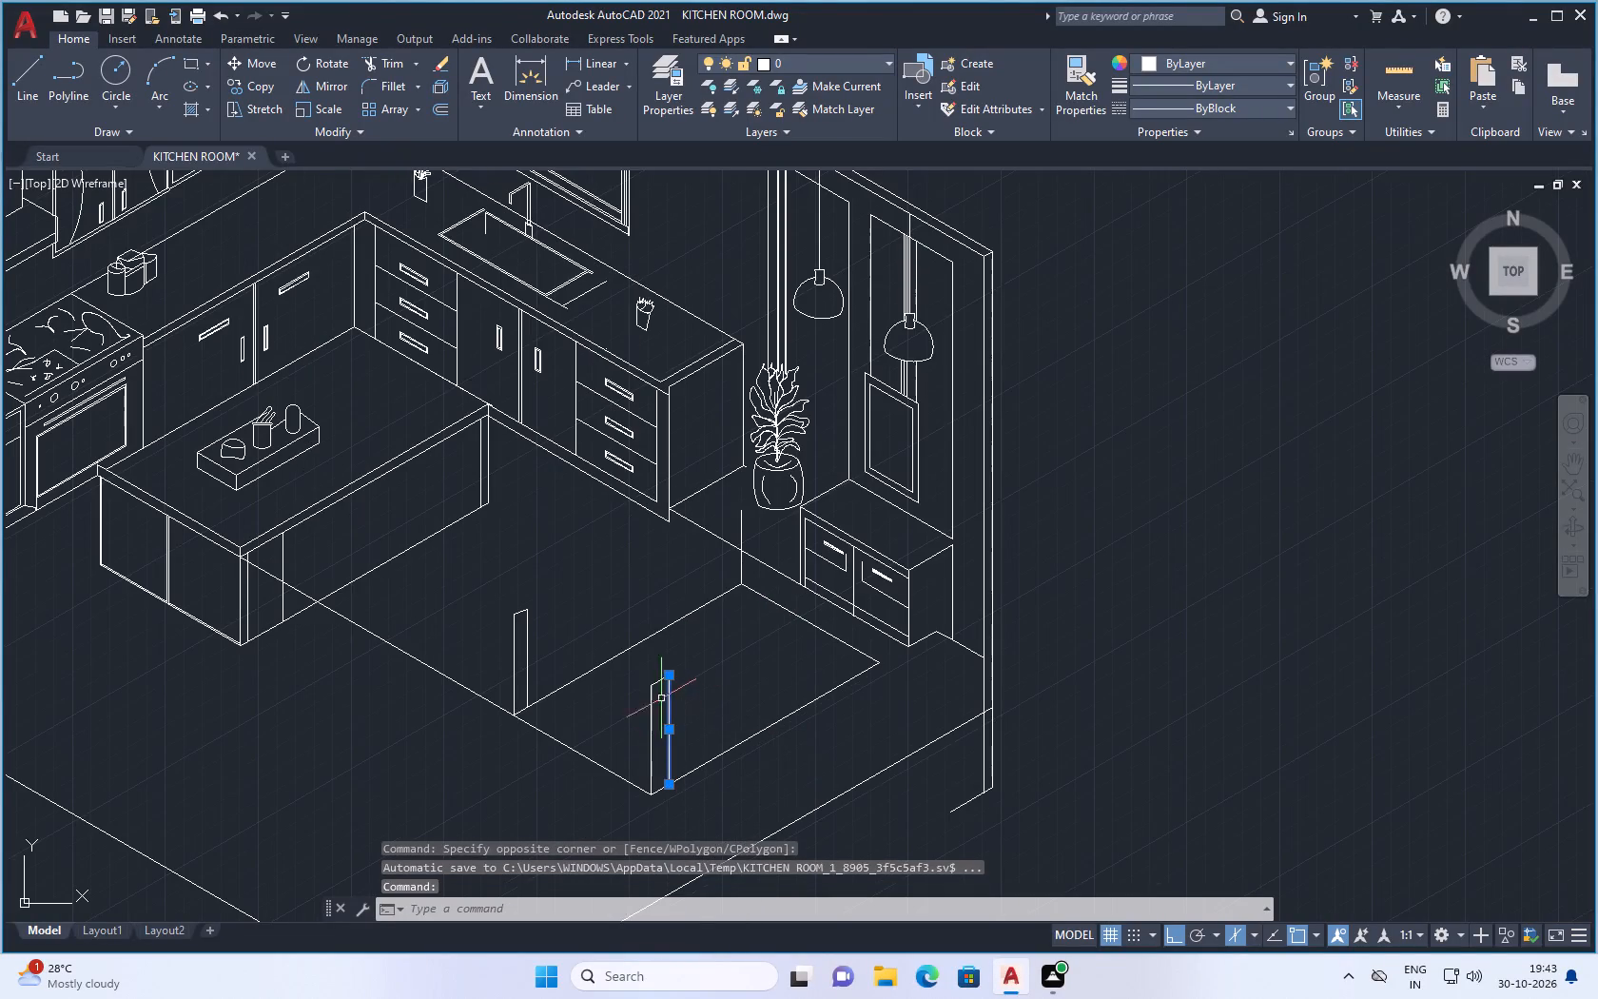
pyautogui.scroll(2, 644, 680)
pyautogui.click(661, 690)
pyautogui.press('Delete')
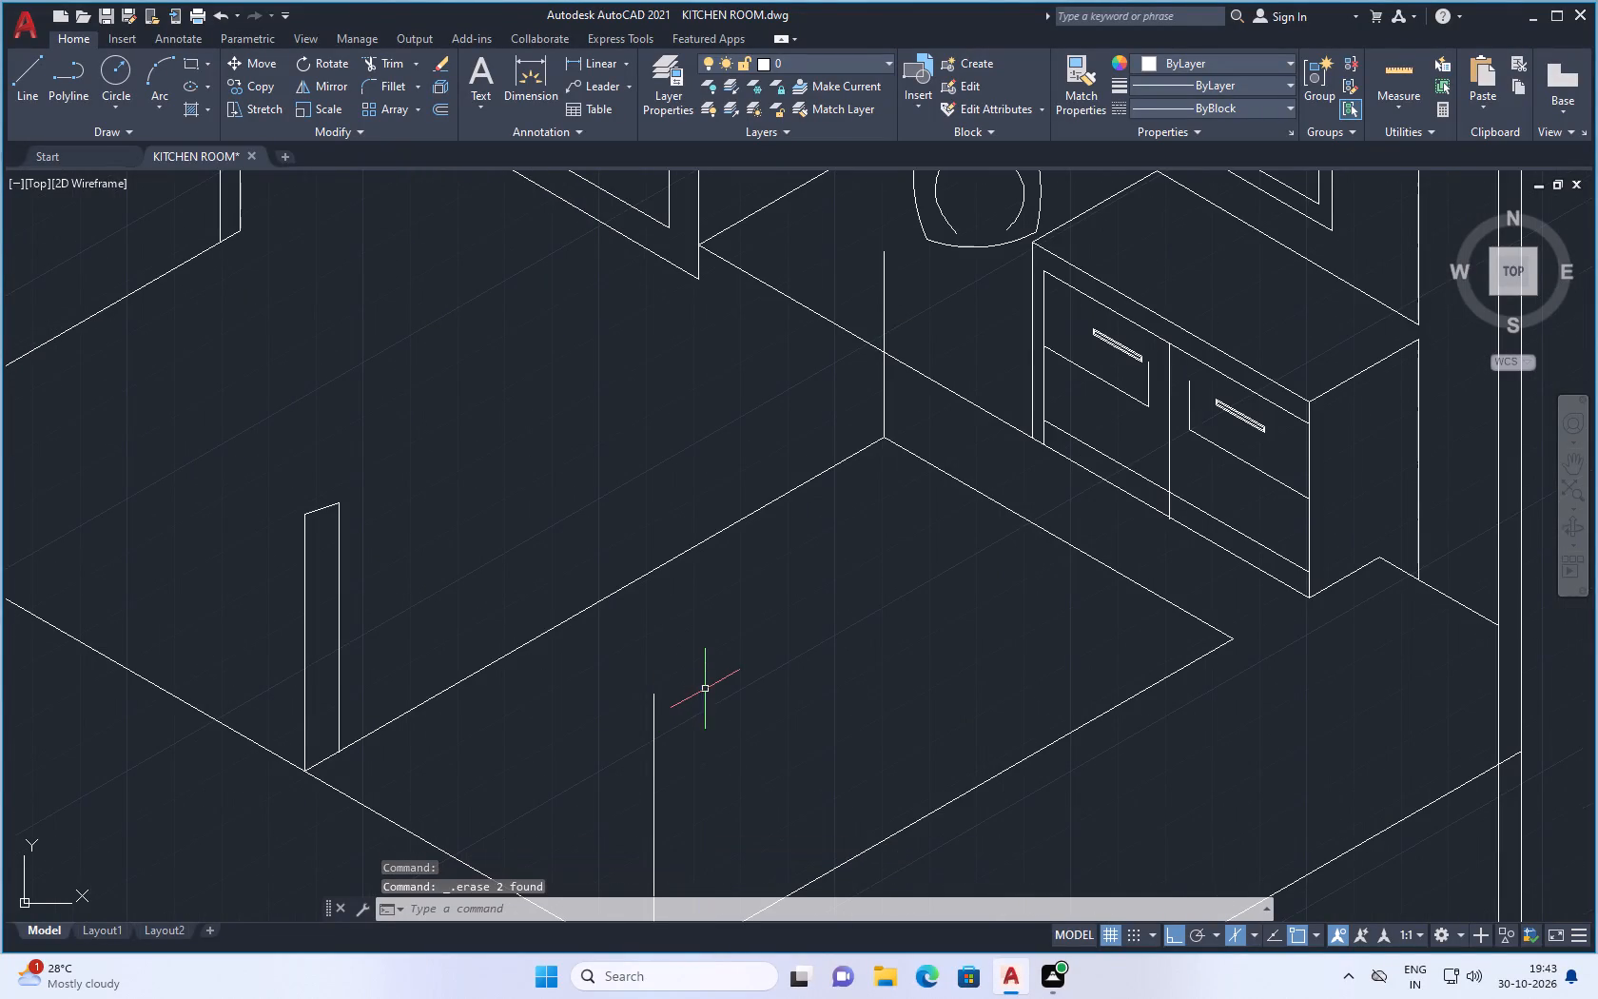
pyautogui.moveTo(724, 707); pyautogui.dragTo(691, 729)
pyautogui.click(636, 774)
pyautogui.press('Delete')
pyautogui.scroll(-2, 652, 678)
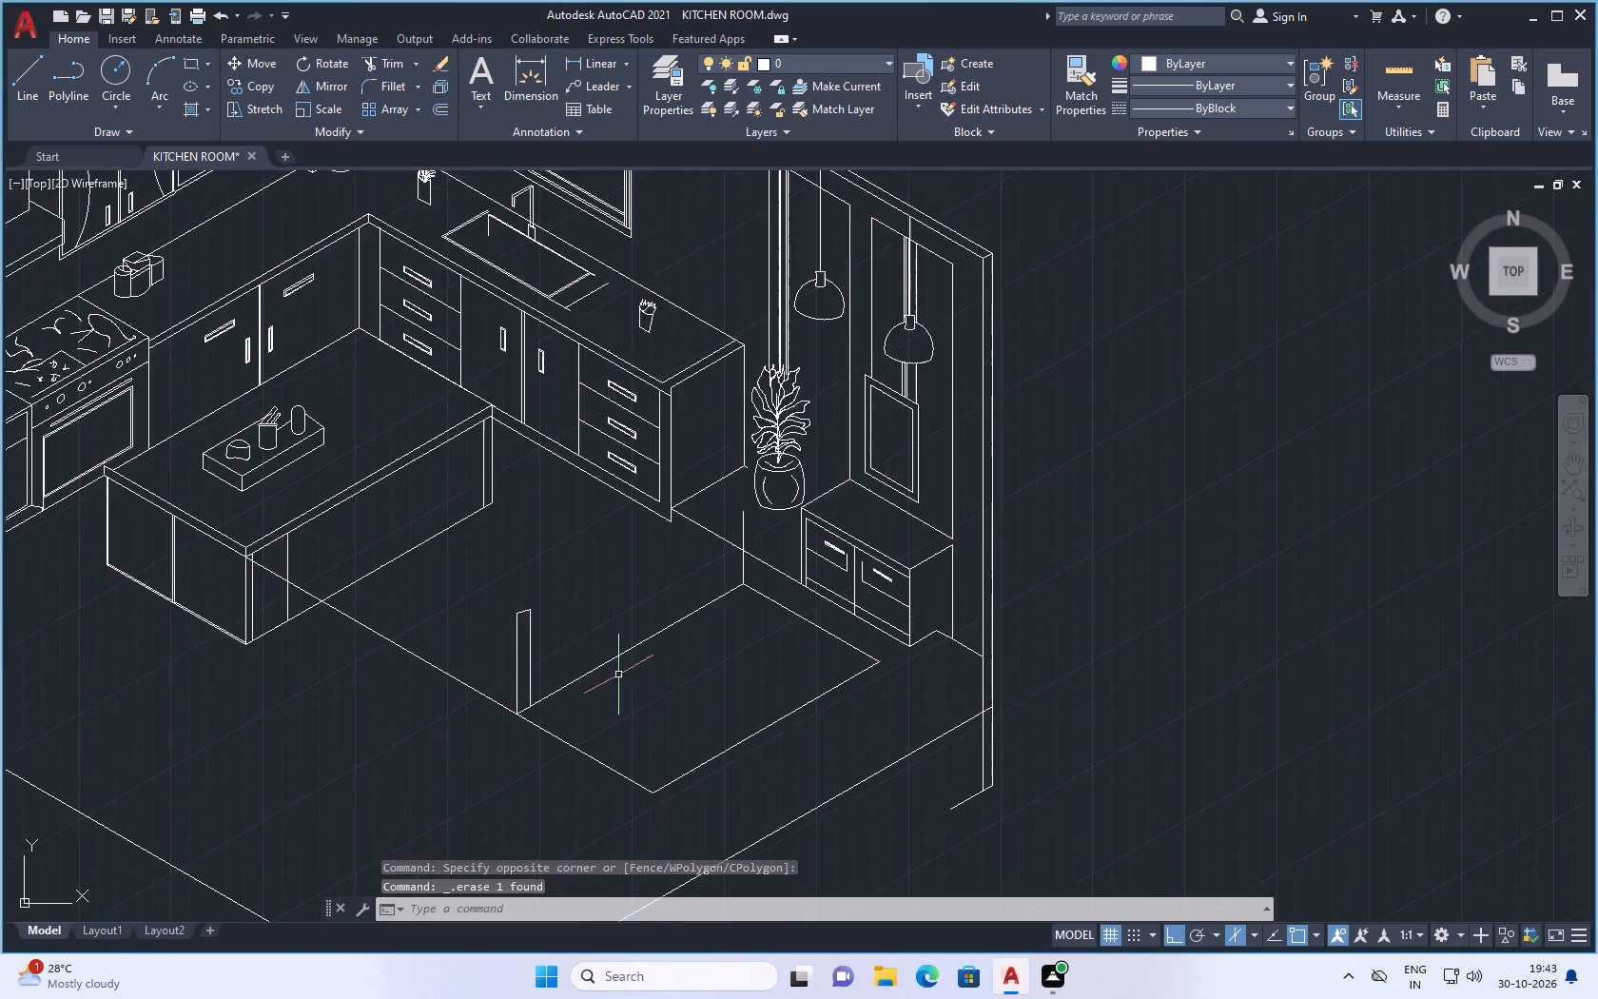
# Delete the narrow leg's two verticals and top edge at the floor rectangle's corner nearest the island.
pyautogui.scroll(2, 505, 632)
pyautogui.moveTo(587, 597); pyautogui.dragTo(538, 640)
pyautogui.click(514, 679)
pyautogui.moveTo(541, 579); pyautogui.dragTo(540, 624)
pyautogui.click(541, 639)
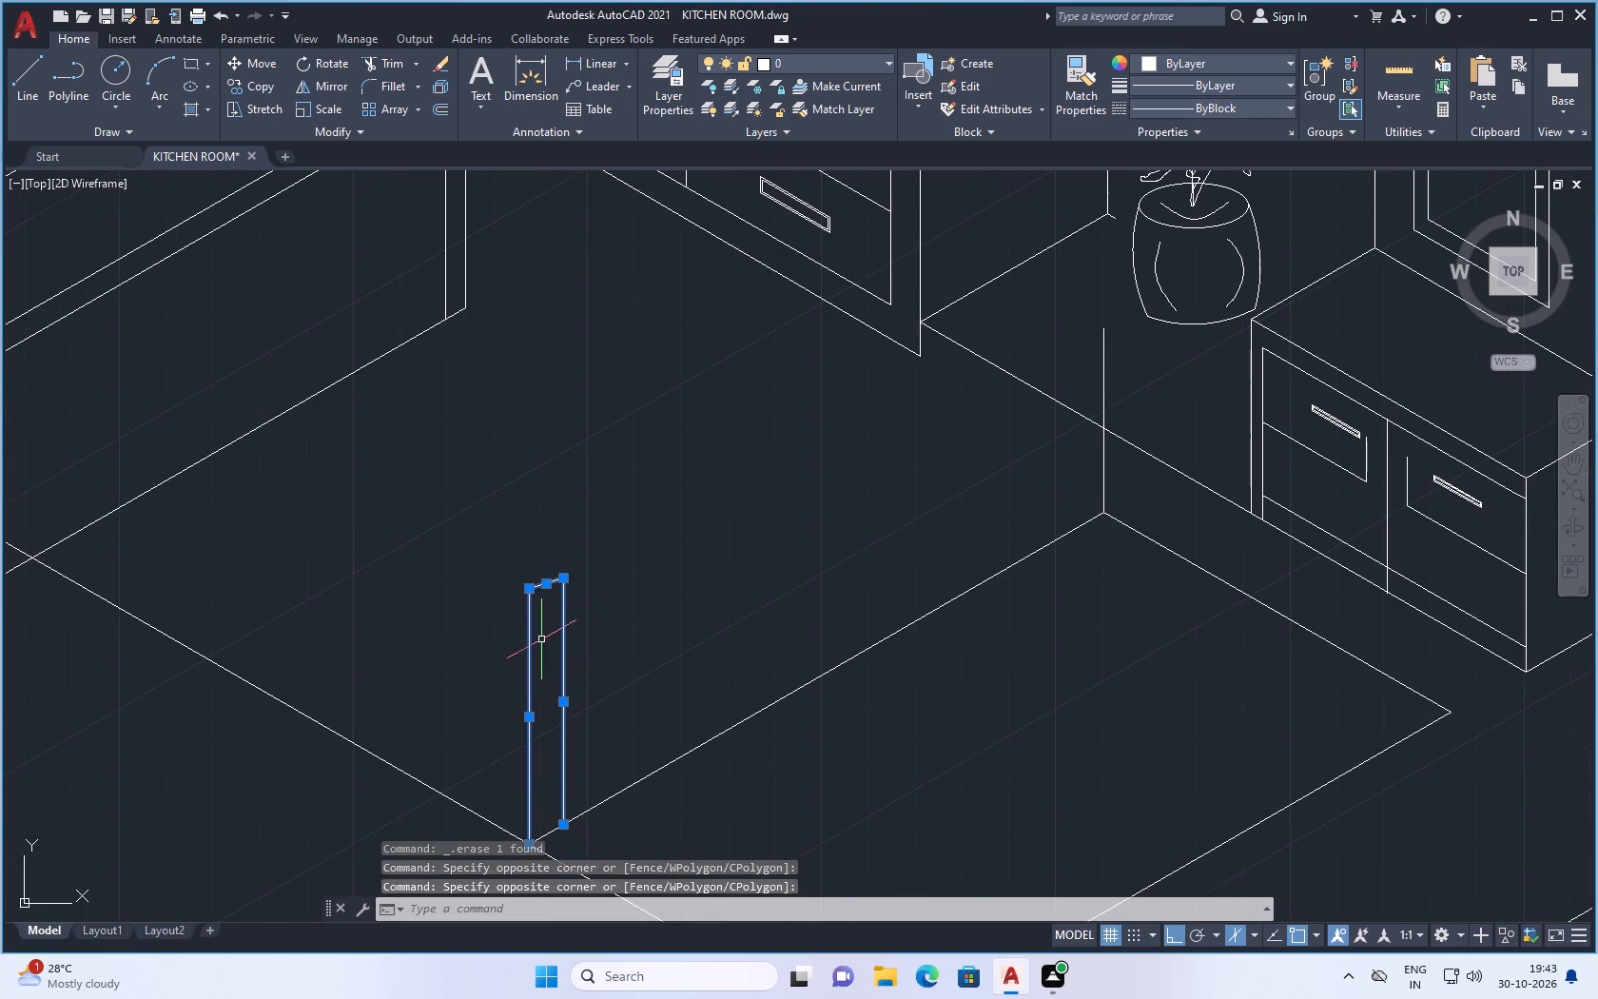
pyautogui.press('Delete')
pyautogui.scroll(-3, 704, 695)
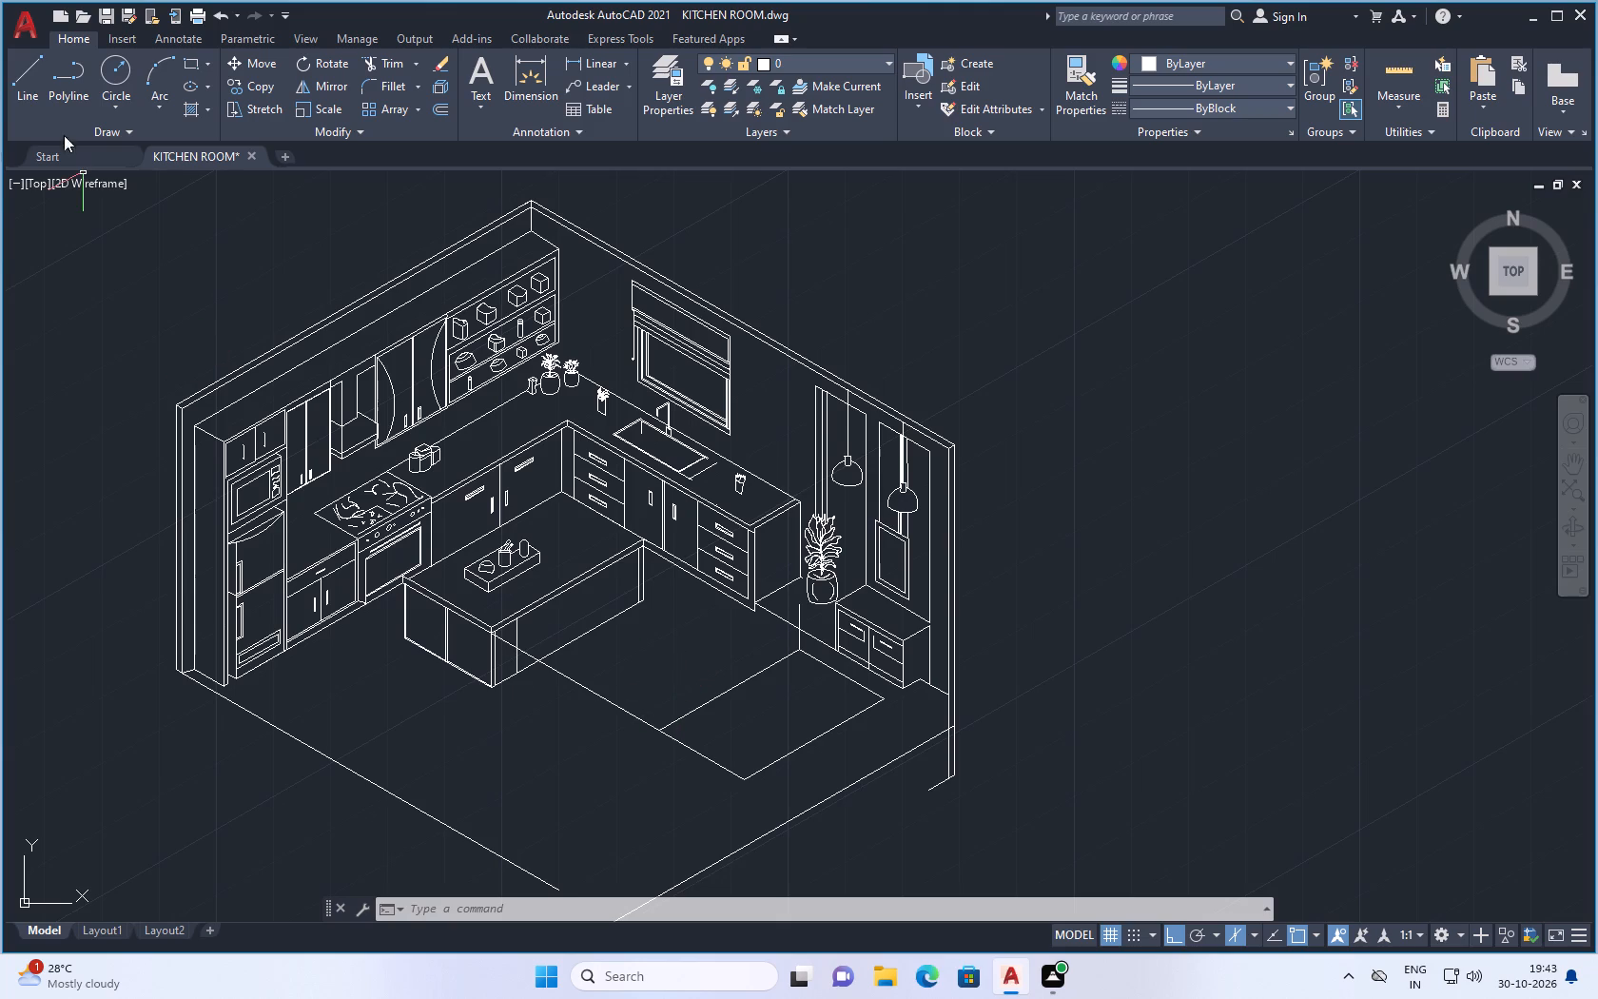
# Draw a vertical line about 40 units high up from the floor rectangle's front corner.
pyautogui.click(30, 74)
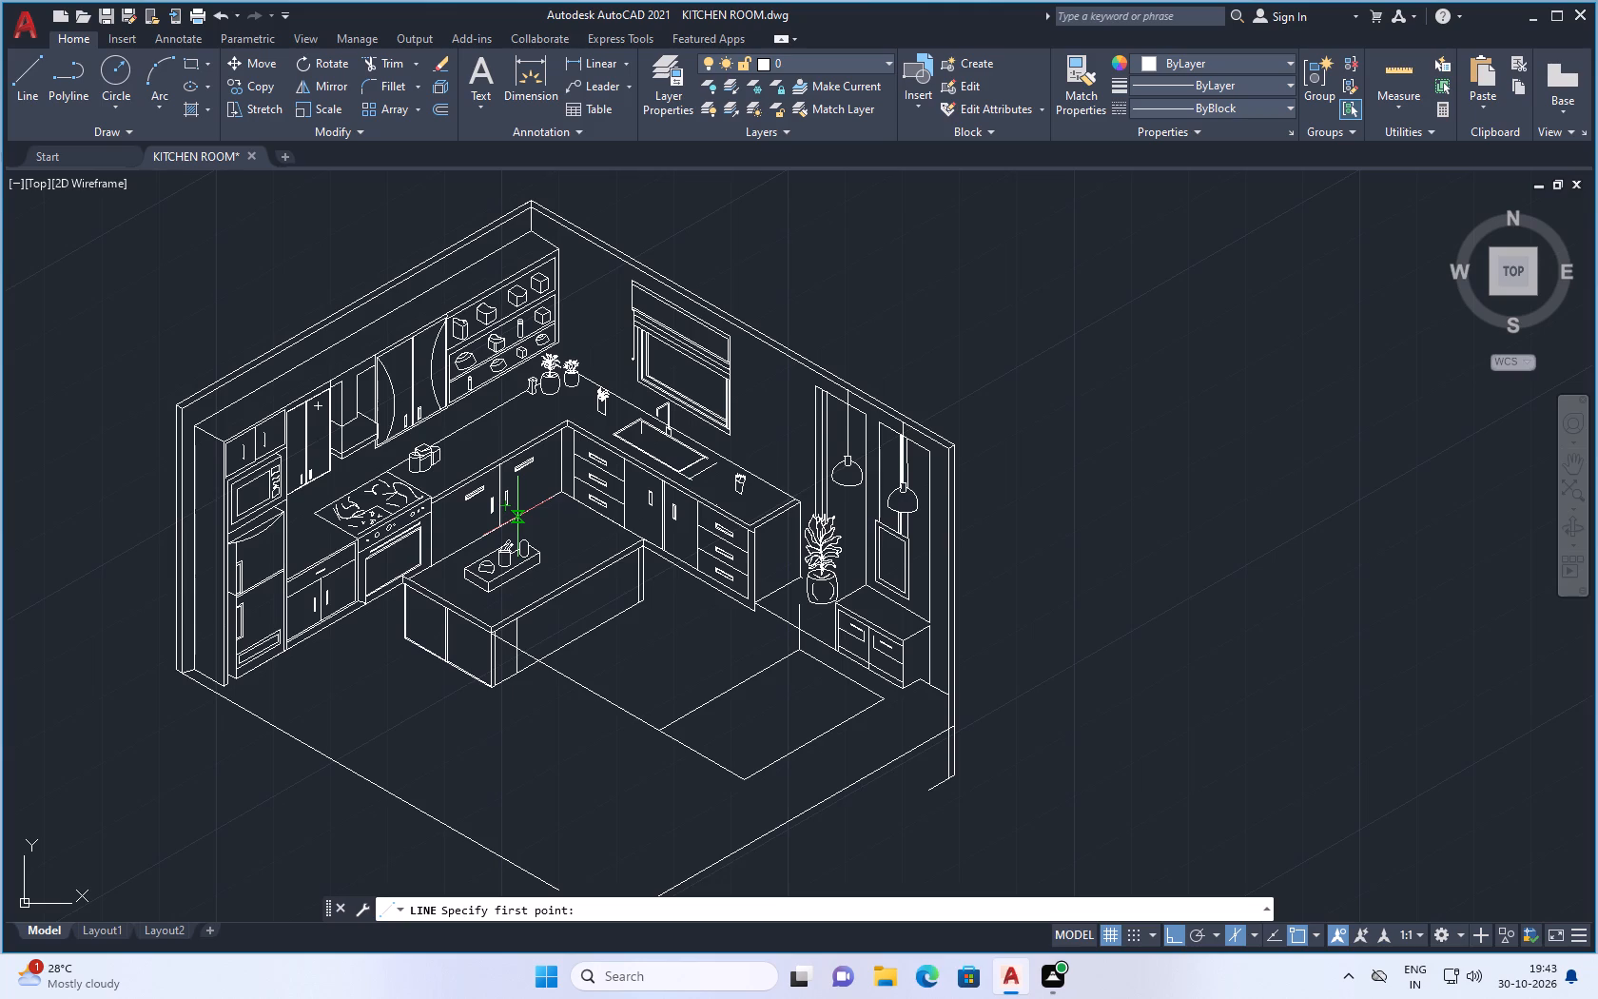
pyautogui.scroll(-1, 518, 520)
pyautogui.scroll(1, 610, 664)
pyautogui.scroll(3, 683, 695)
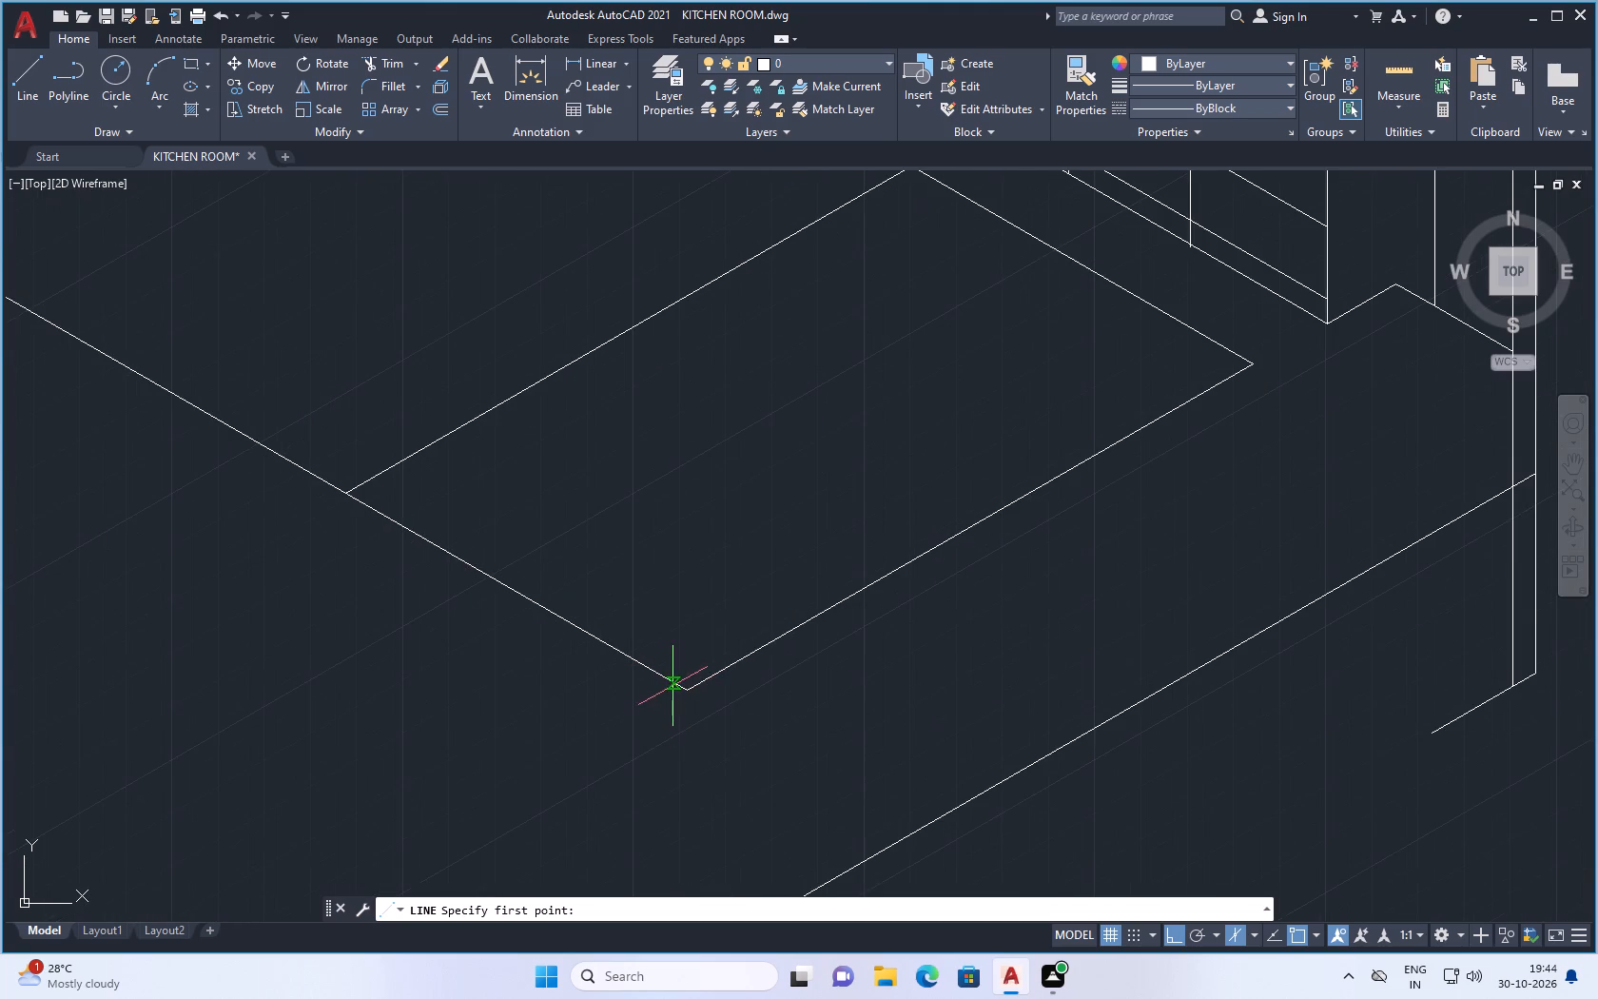
pyautogui.click(679, 690)
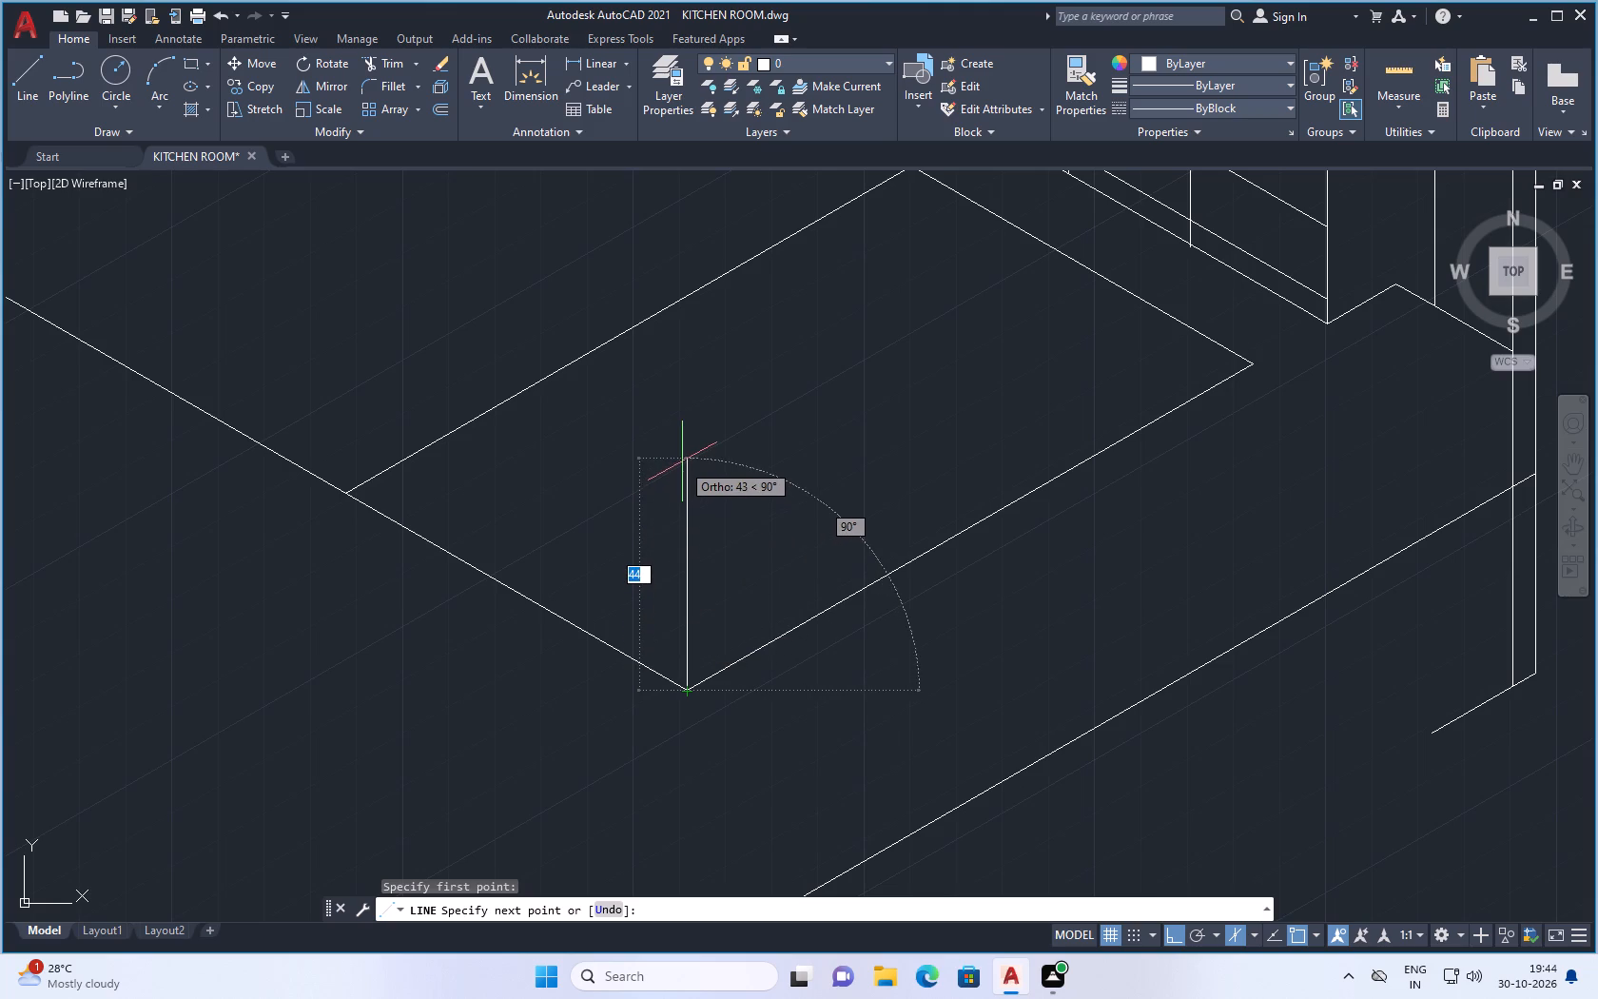
pyautogui.scroll(-3, 678, 460)
pyautogui.scroll(2, 677, 460)
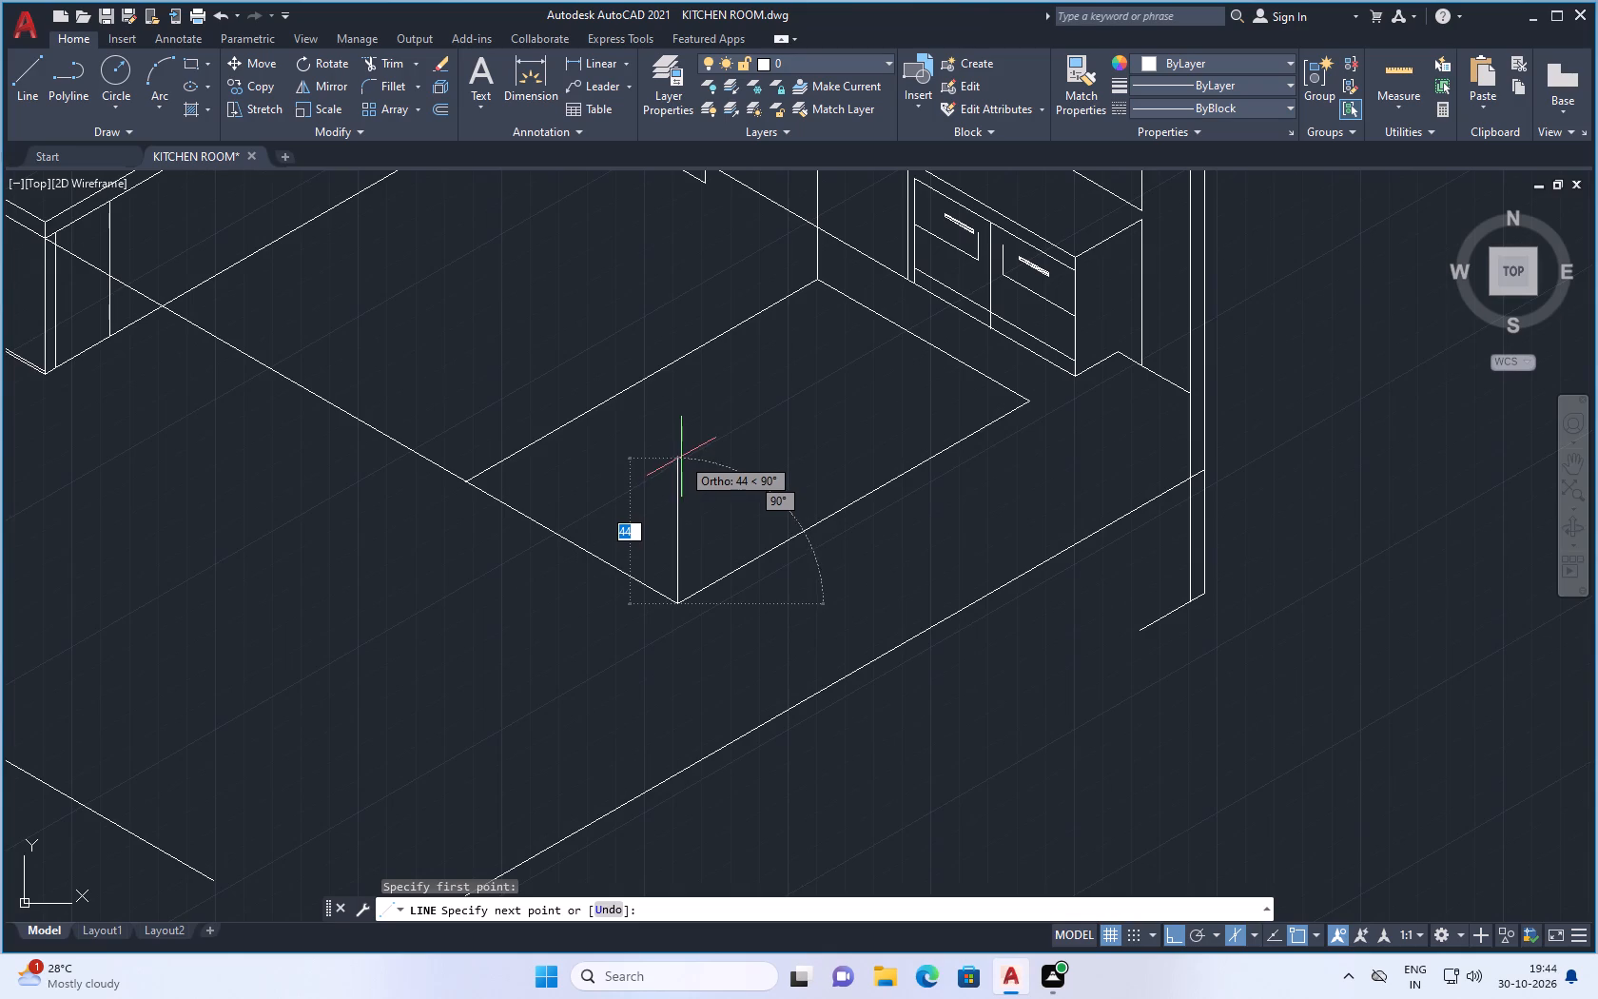
pyautogui.click(678, 470)
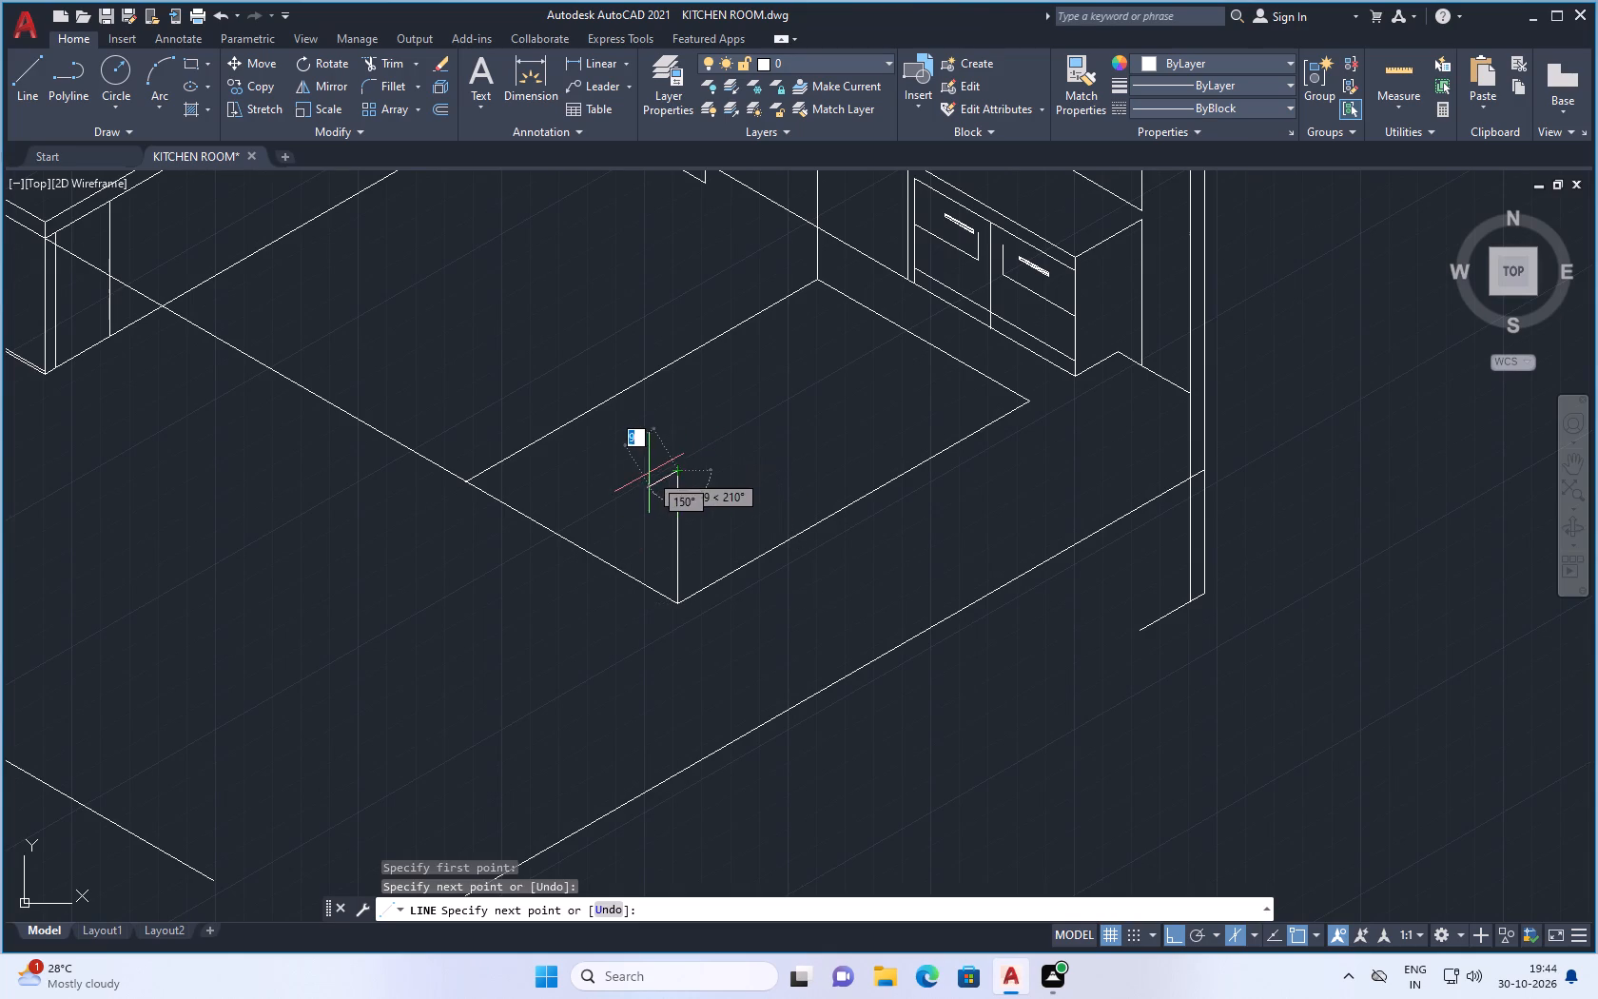
# Switch to Isoplane Left and continue the line from the top of the front corner vertical.
pyautogui.scroll(1, 648, 473)
pyautogui.click(1253, 931)
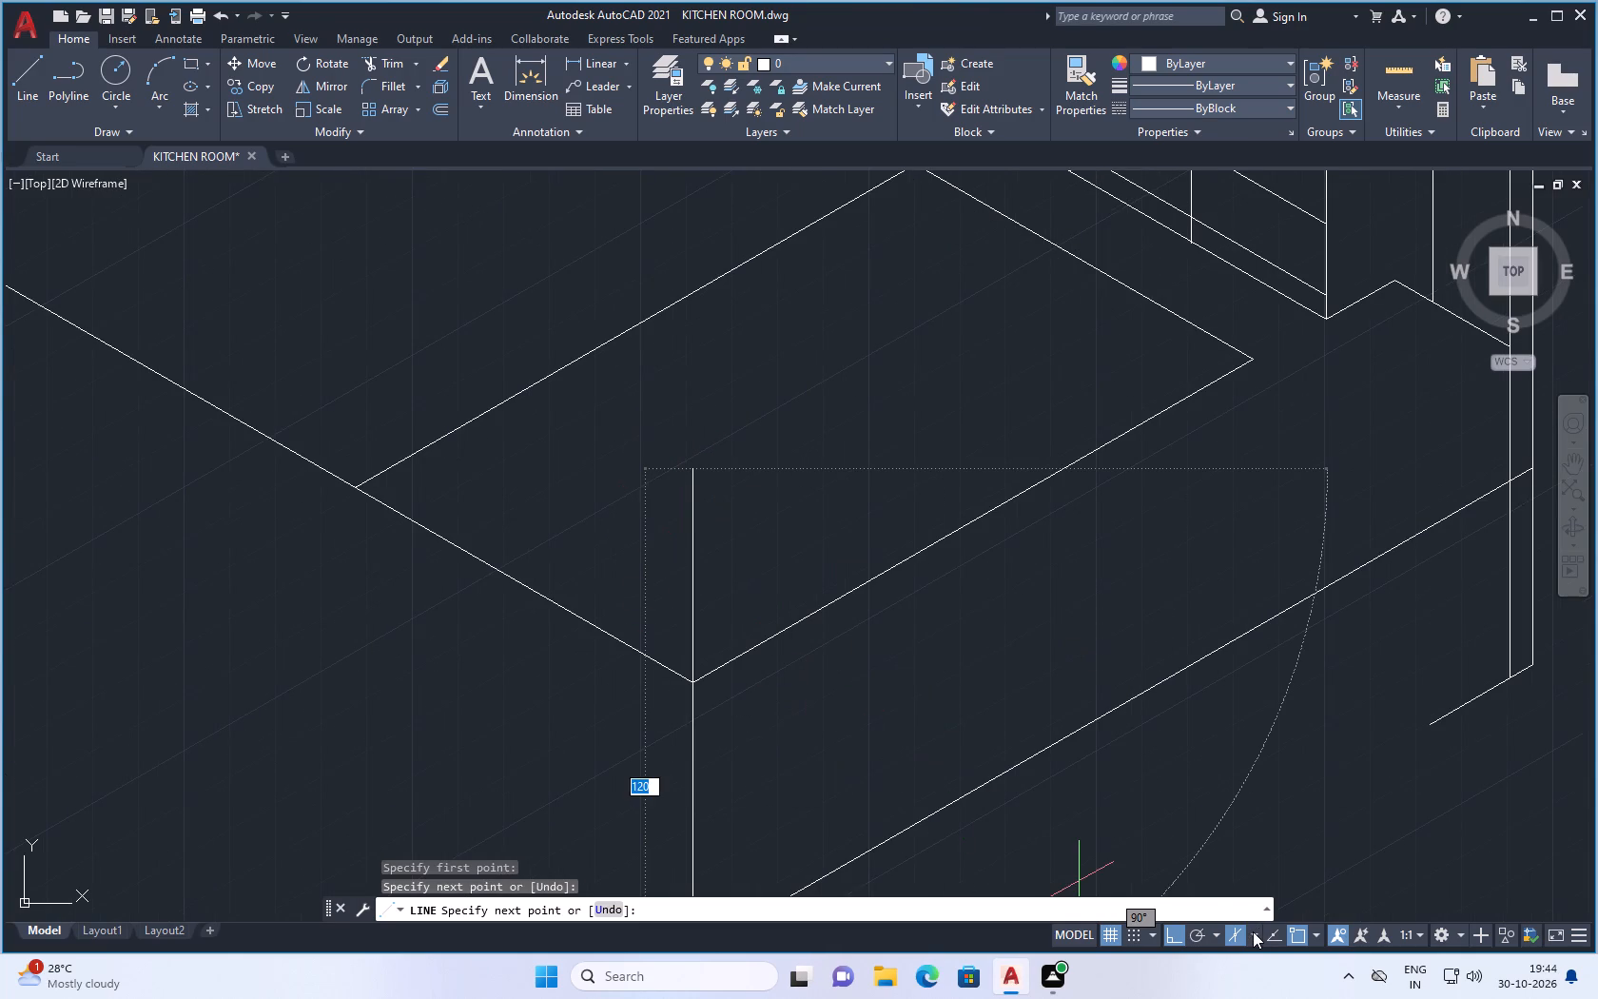
pyautogui.click(1258, 844)
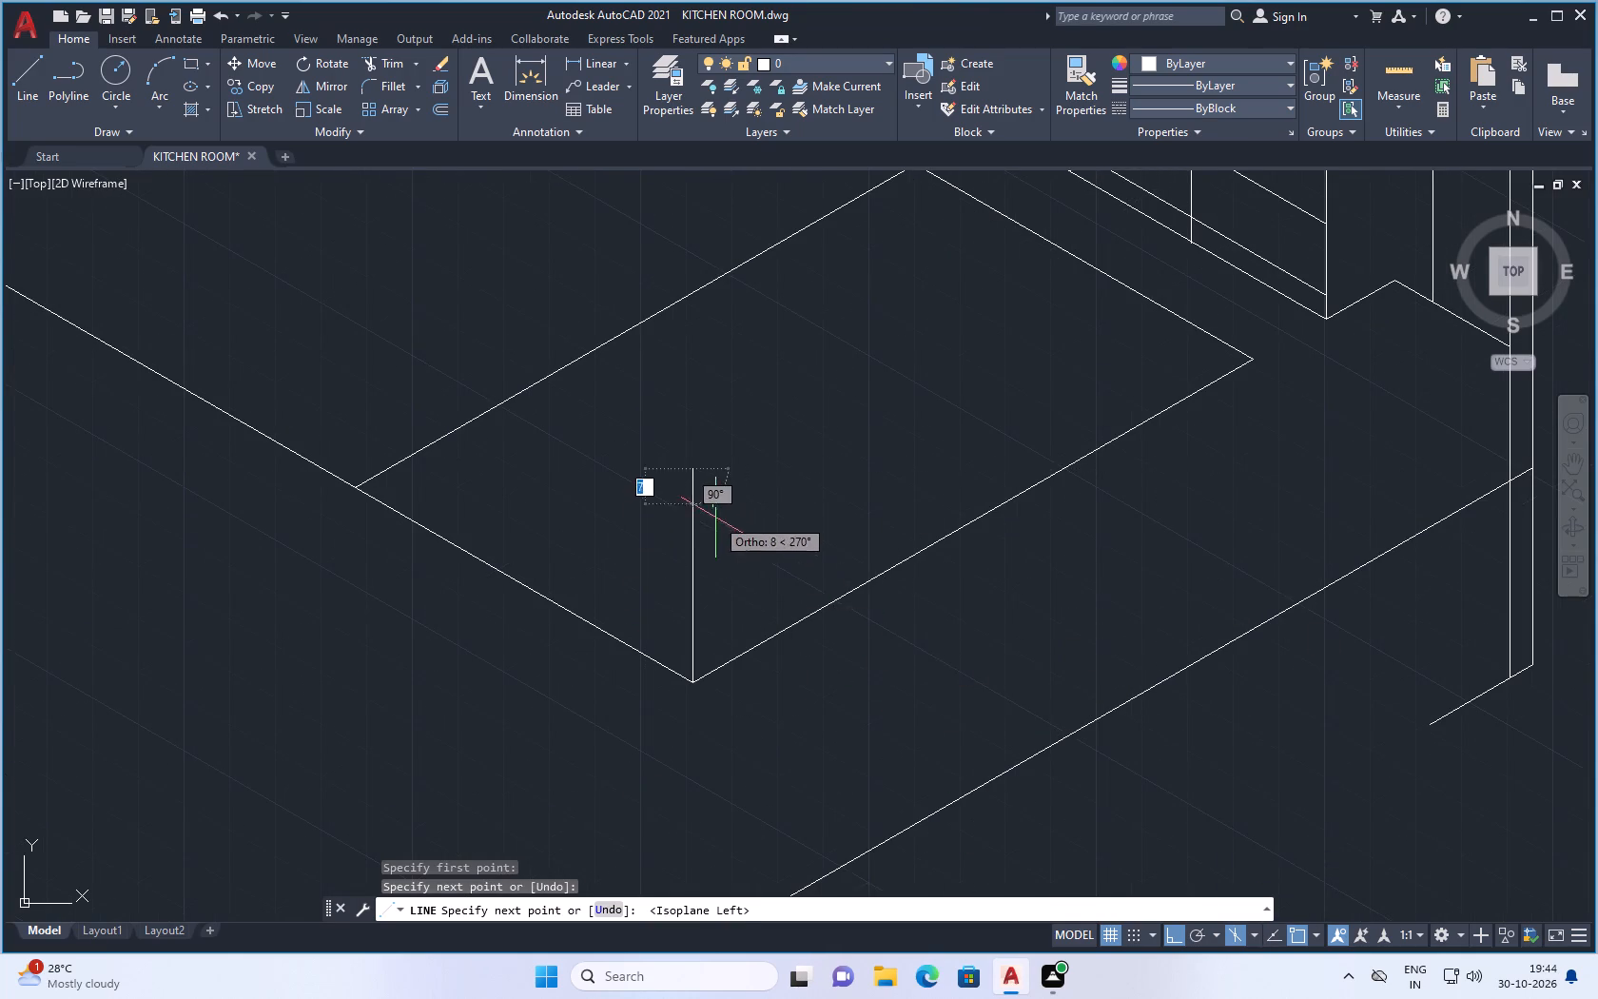
pyautogui.scroll(1, 727, 487)
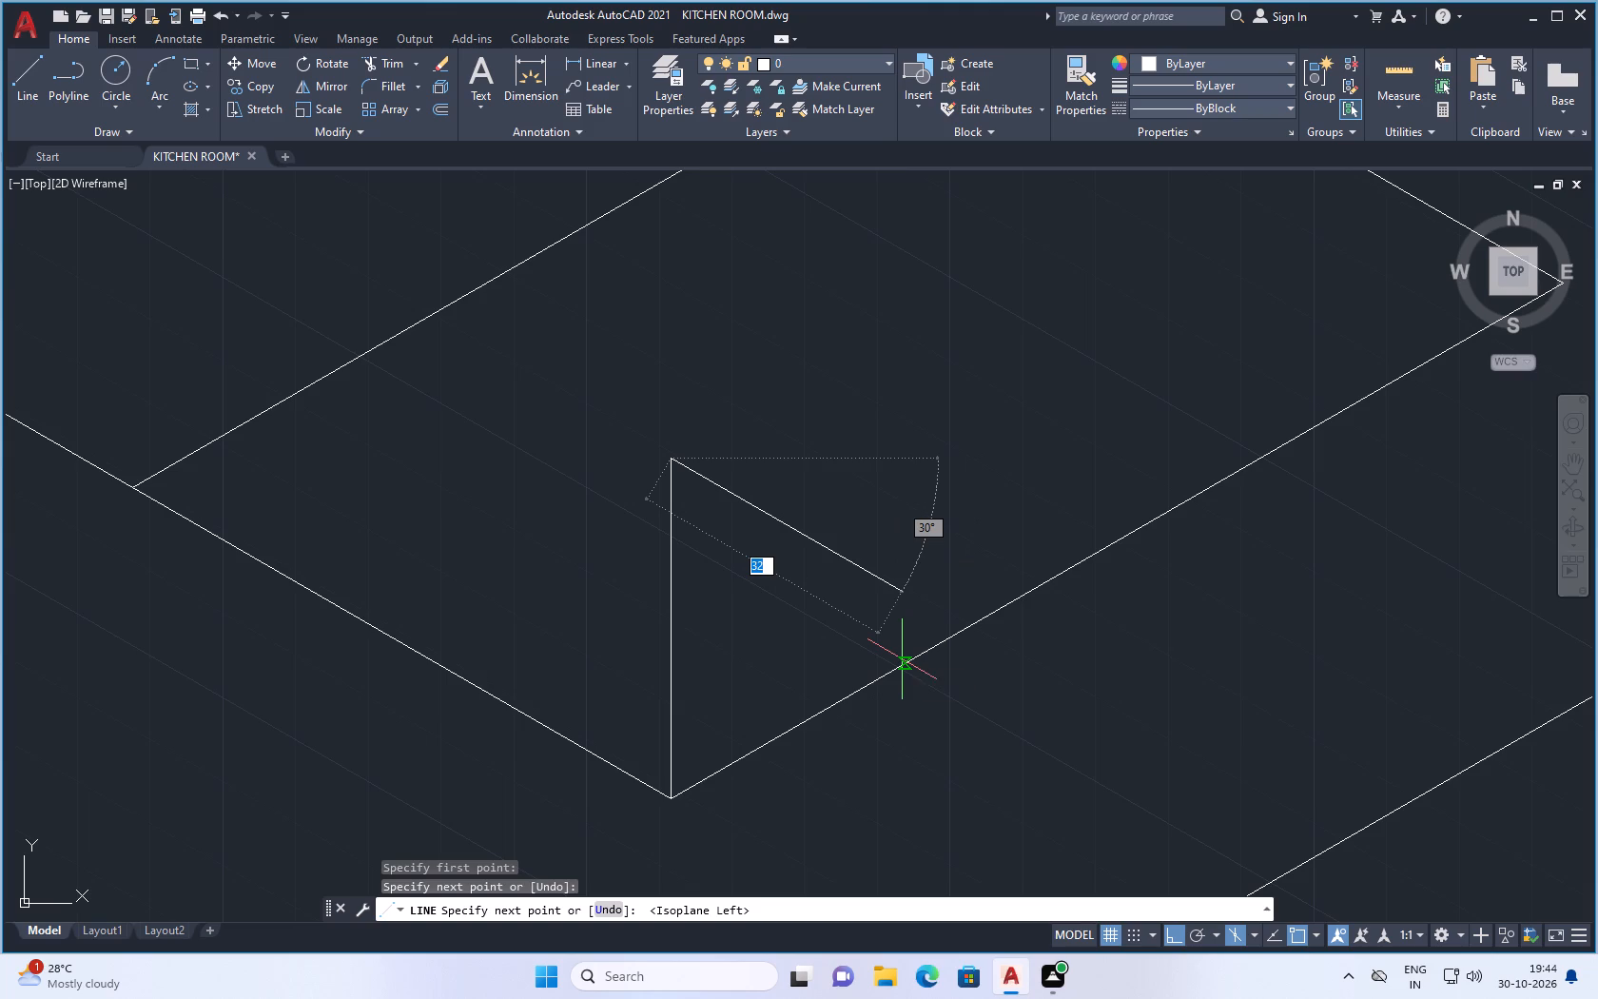
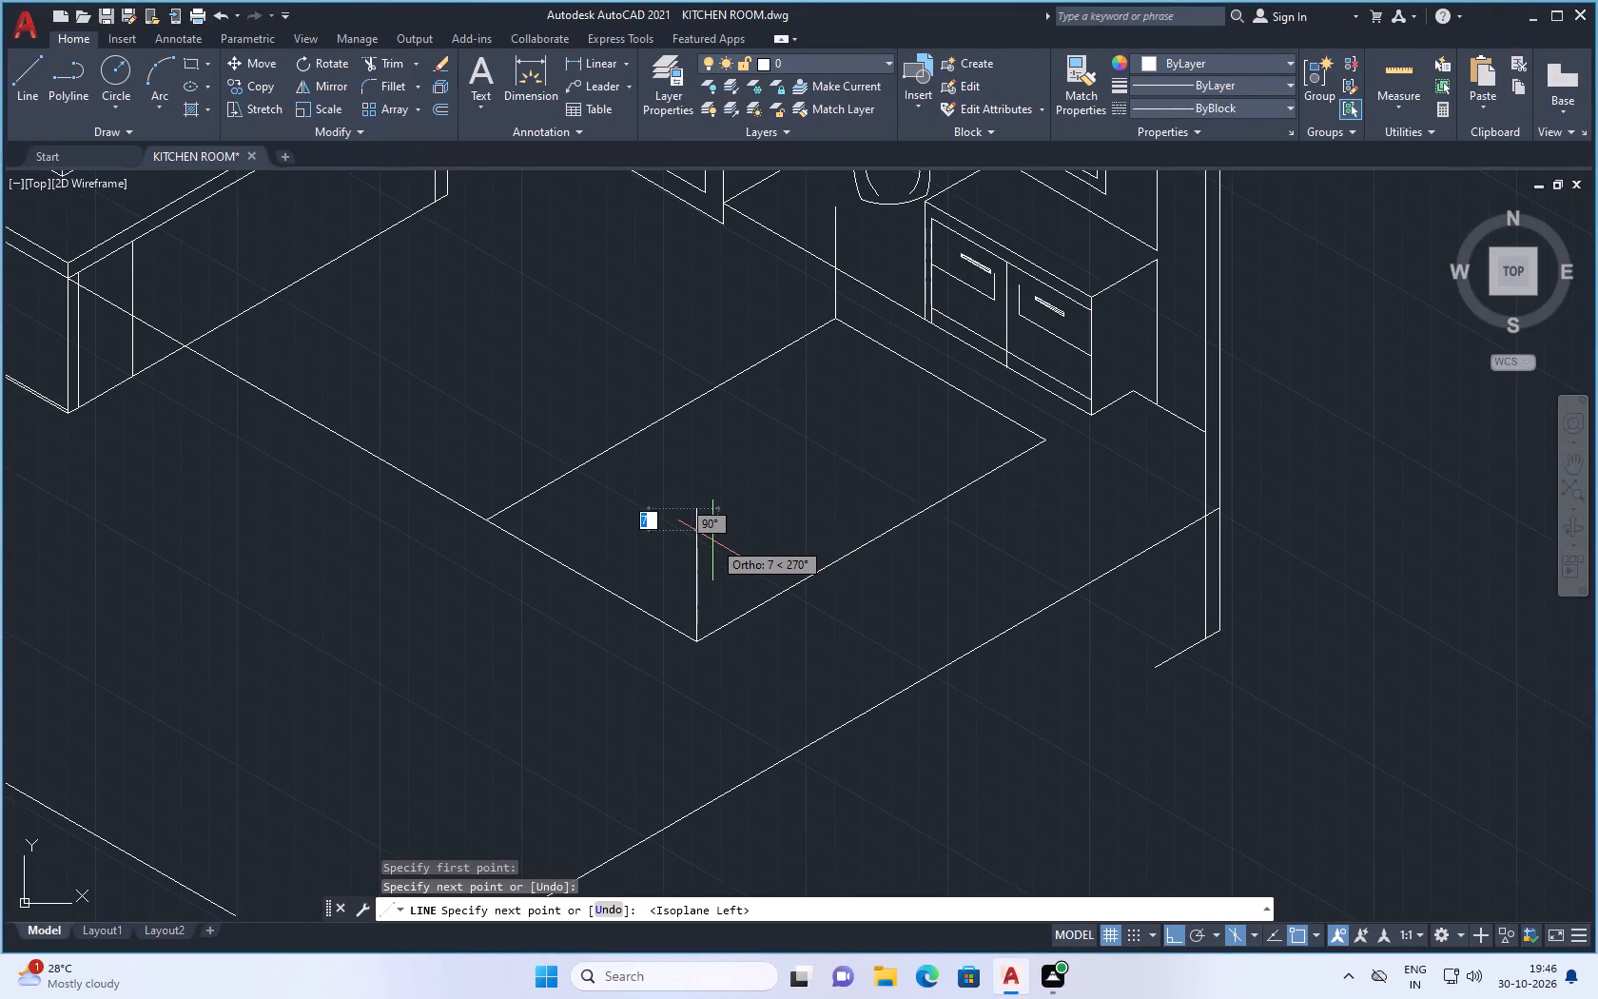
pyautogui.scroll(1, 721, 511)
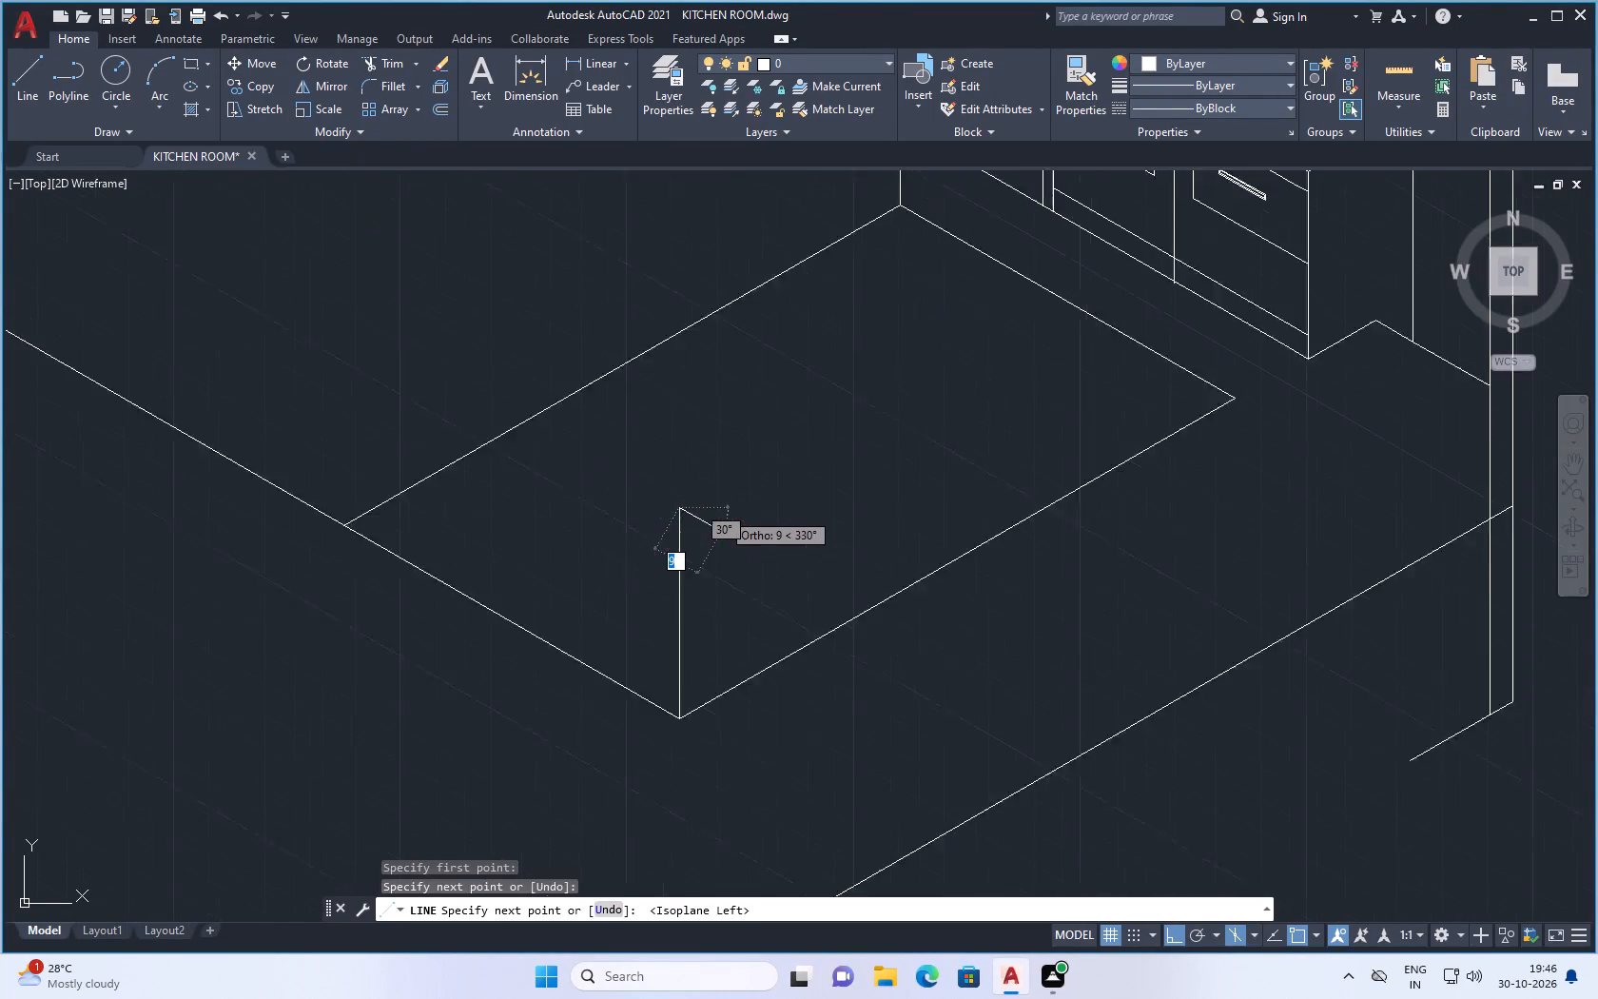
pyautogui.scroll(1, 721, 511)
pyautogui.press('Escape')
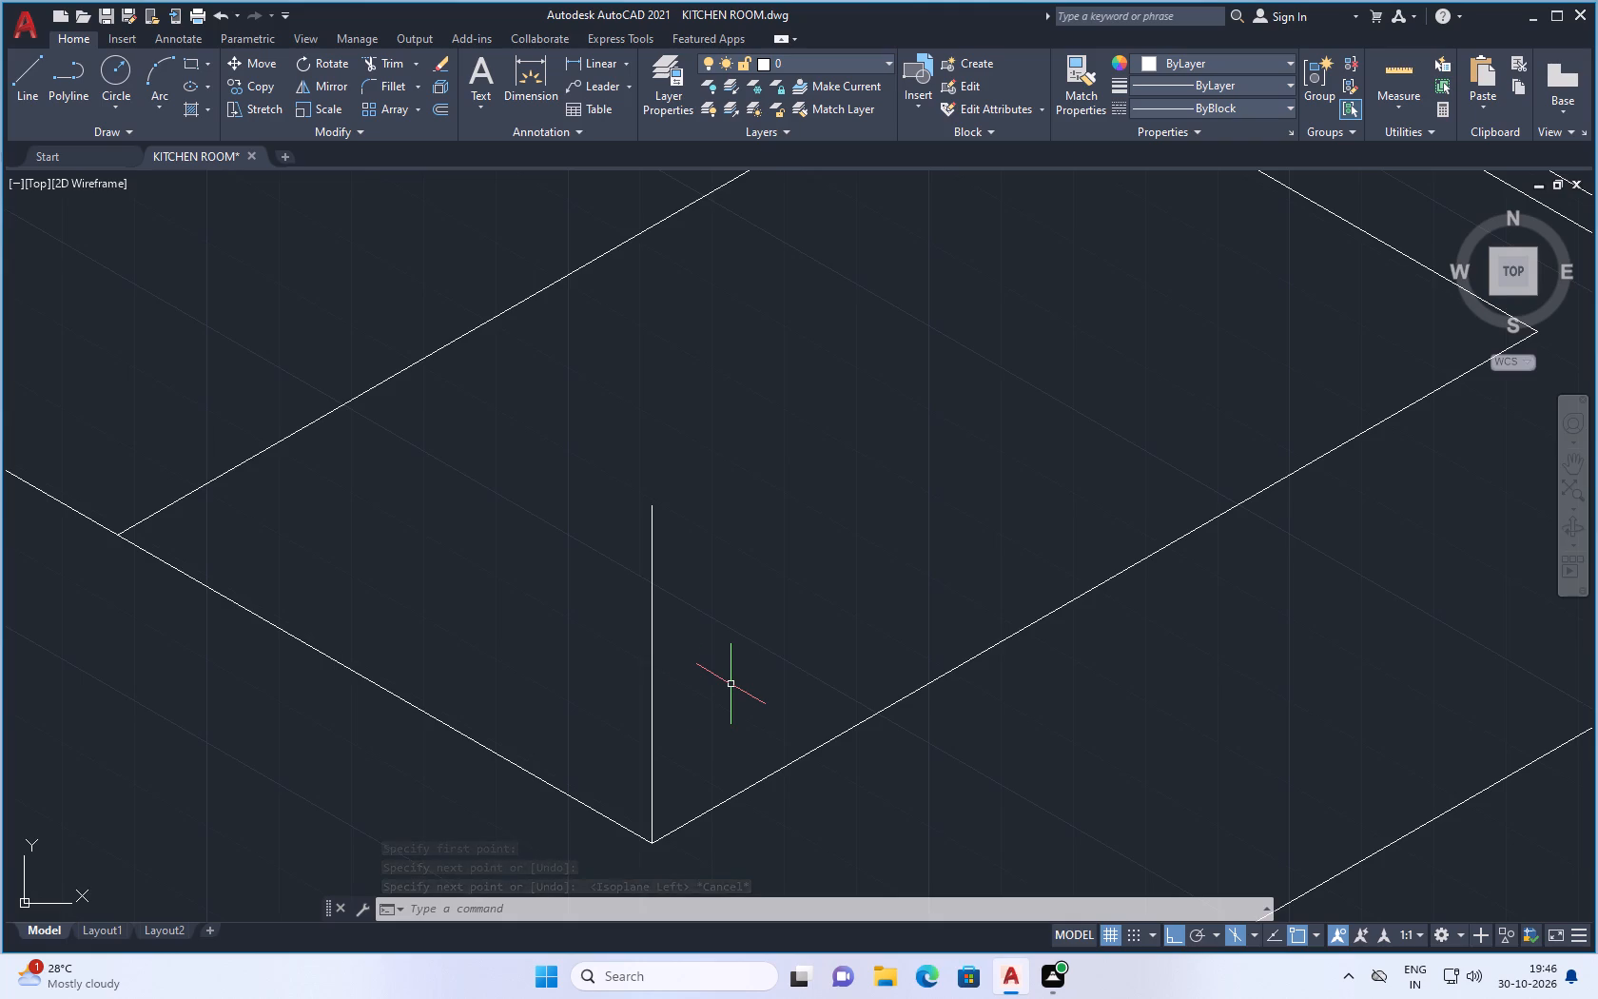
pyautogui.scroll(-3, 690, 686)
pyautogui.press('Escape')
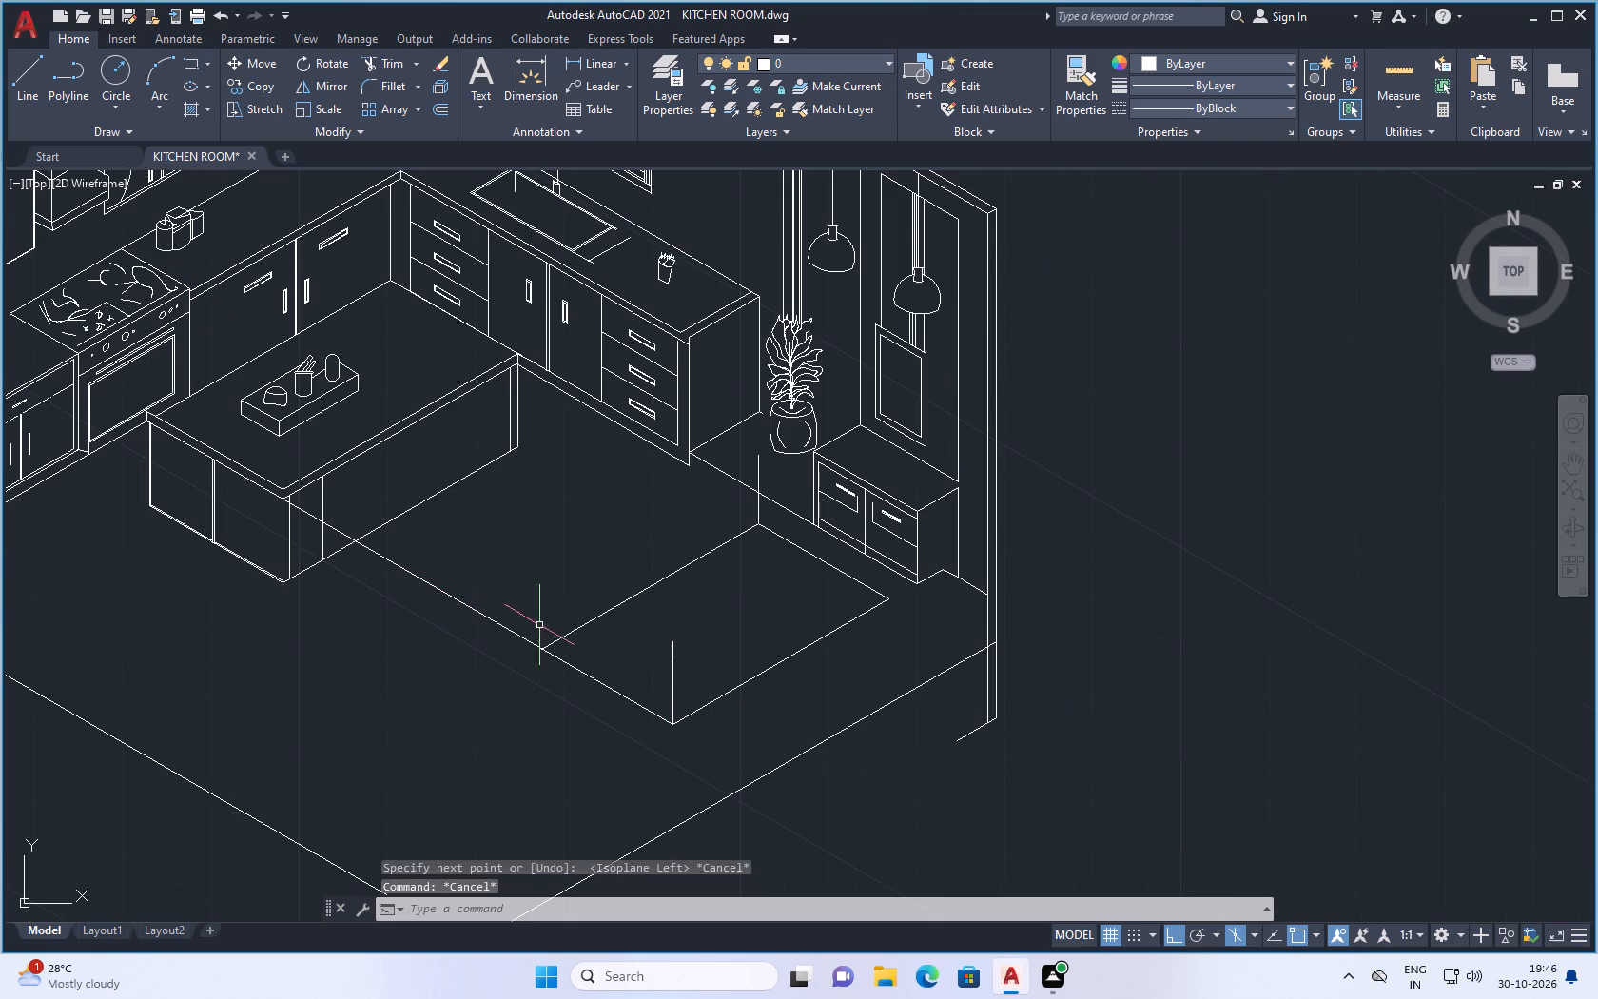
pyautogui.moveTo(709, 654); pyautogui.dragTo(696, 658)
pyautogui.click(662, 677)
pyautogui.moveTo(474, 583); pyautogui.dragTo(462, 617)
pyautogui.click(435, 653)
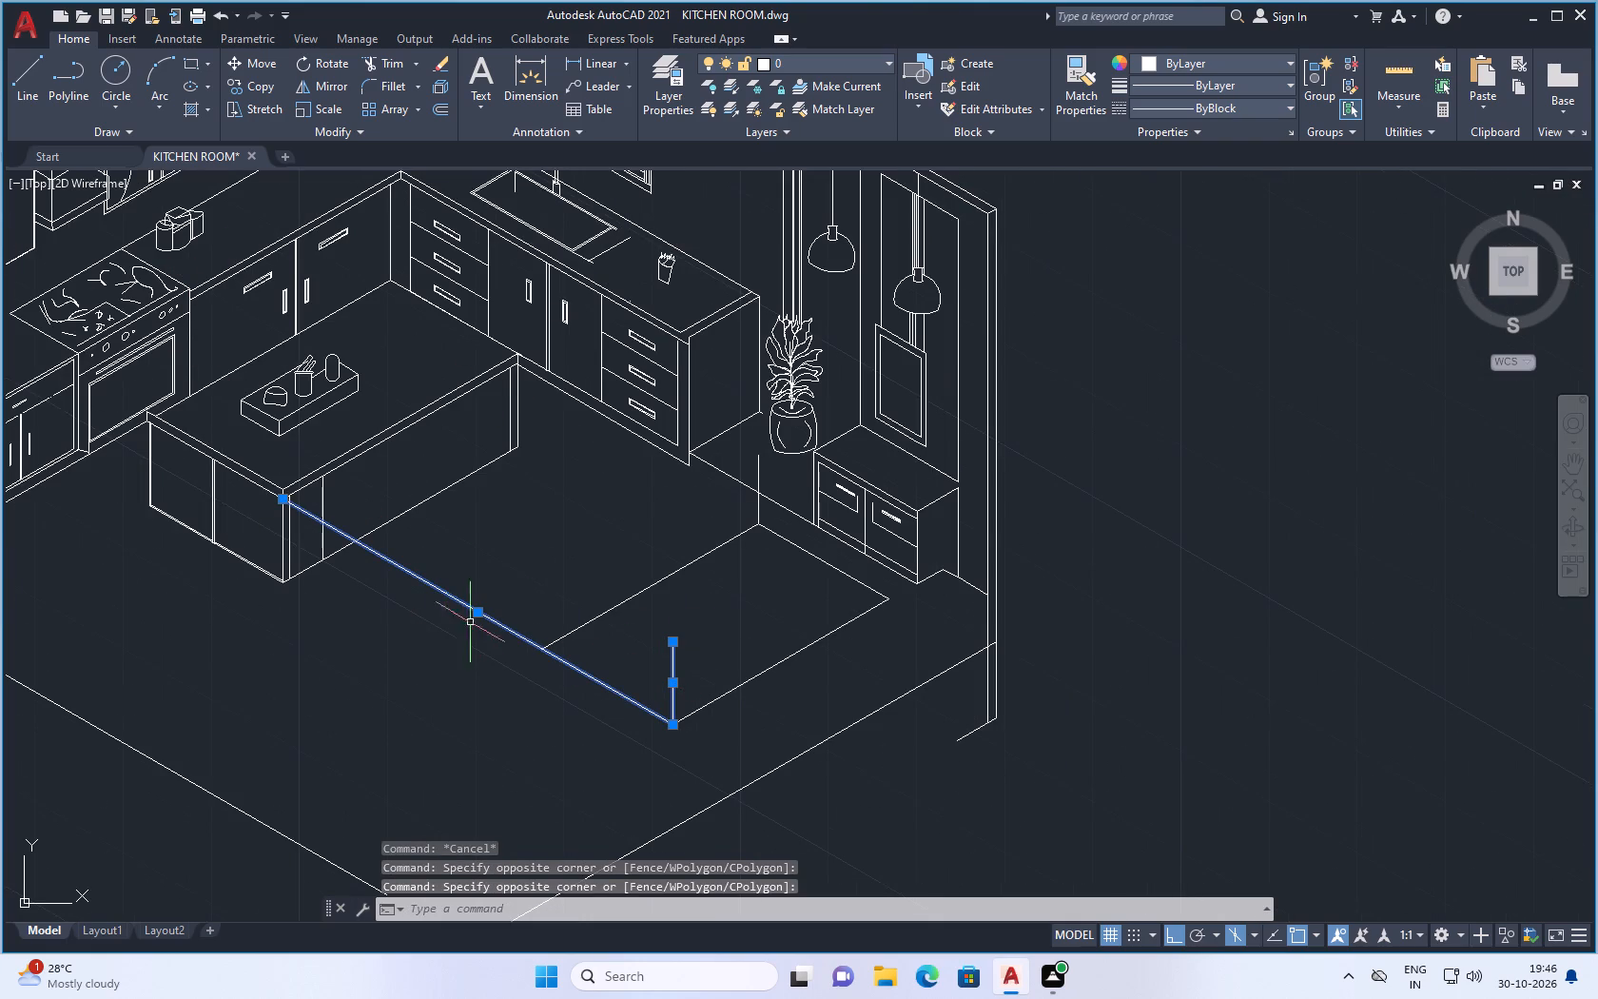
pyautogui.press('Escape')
# Trim away the construction line running between the floor rectangle's nearest corner and the island, including its remnants at the island's end.
pyautogui.write('tr')
pyautogui.press('Return')
pyautogui.moveTo(474, 587); pyautogui.dragTo(441, 694)
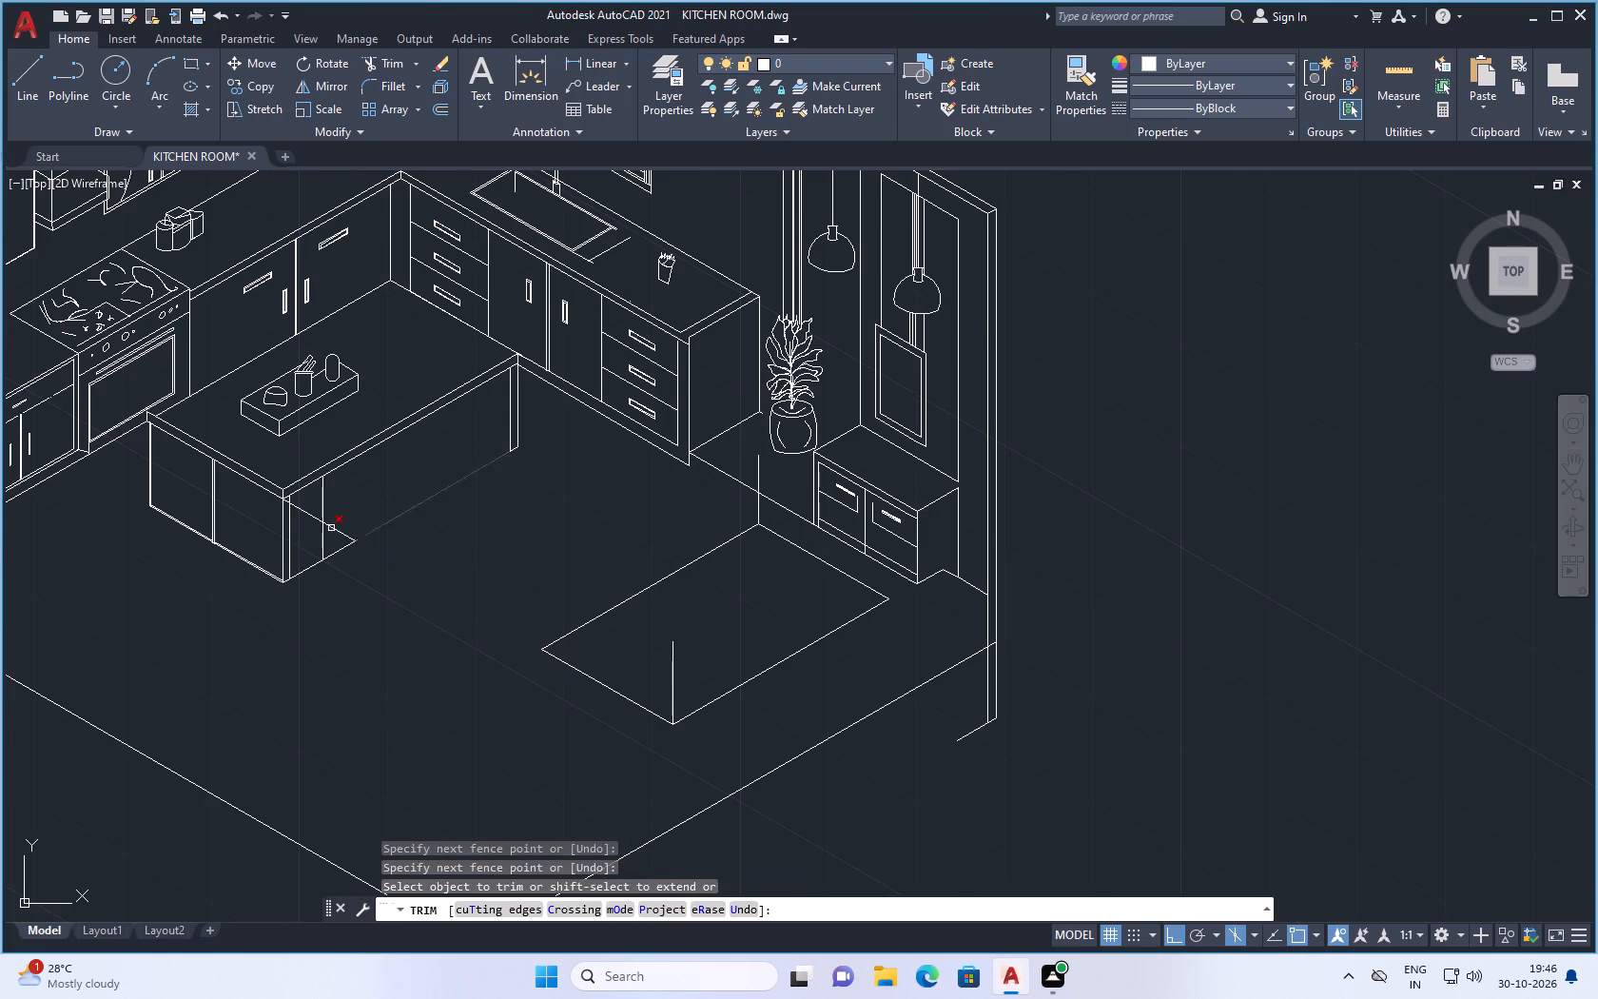
pyautogui.scroll(2, 324, 526)
pyautogui.moveTo(352, 505); pyautogui.dragTo(339, 549)
pyautogui.moveTo(276, 488); pyautogui.dragTo(278, 525)
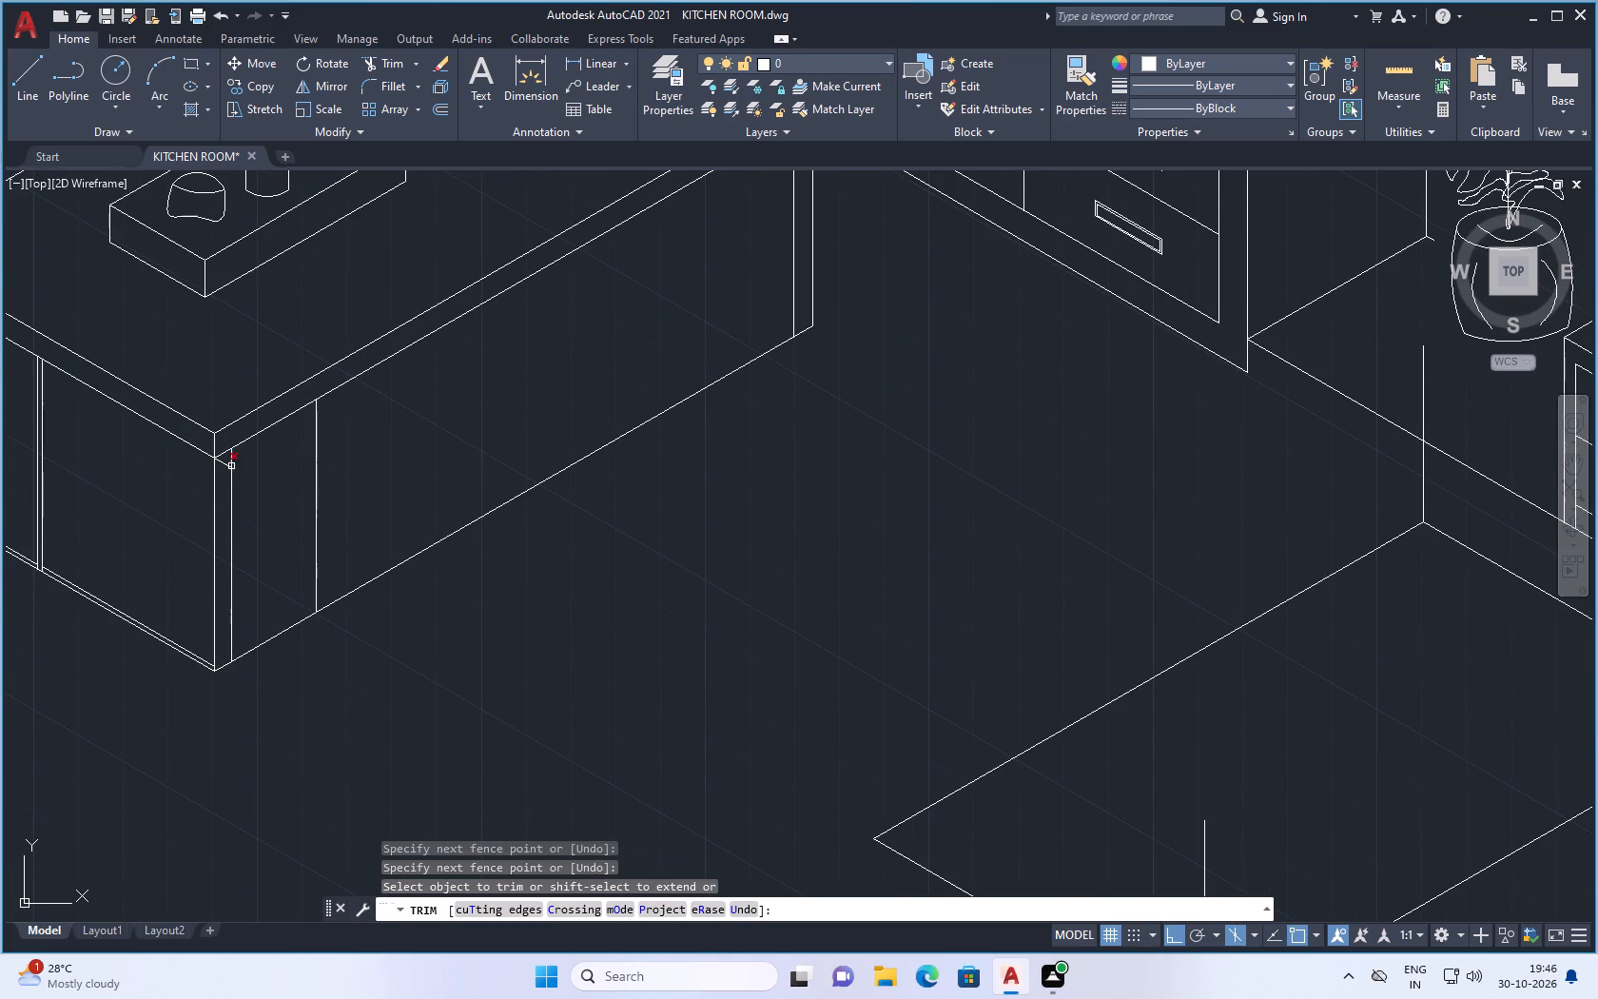
pyautogui.scroll(2, 220, 460)
pyautogui.moveTo(220, 460); pyautogui.dragTo(213, 486)
pyautogui.scroll(-3, 234, 498)
pyautogui.press('Escape')
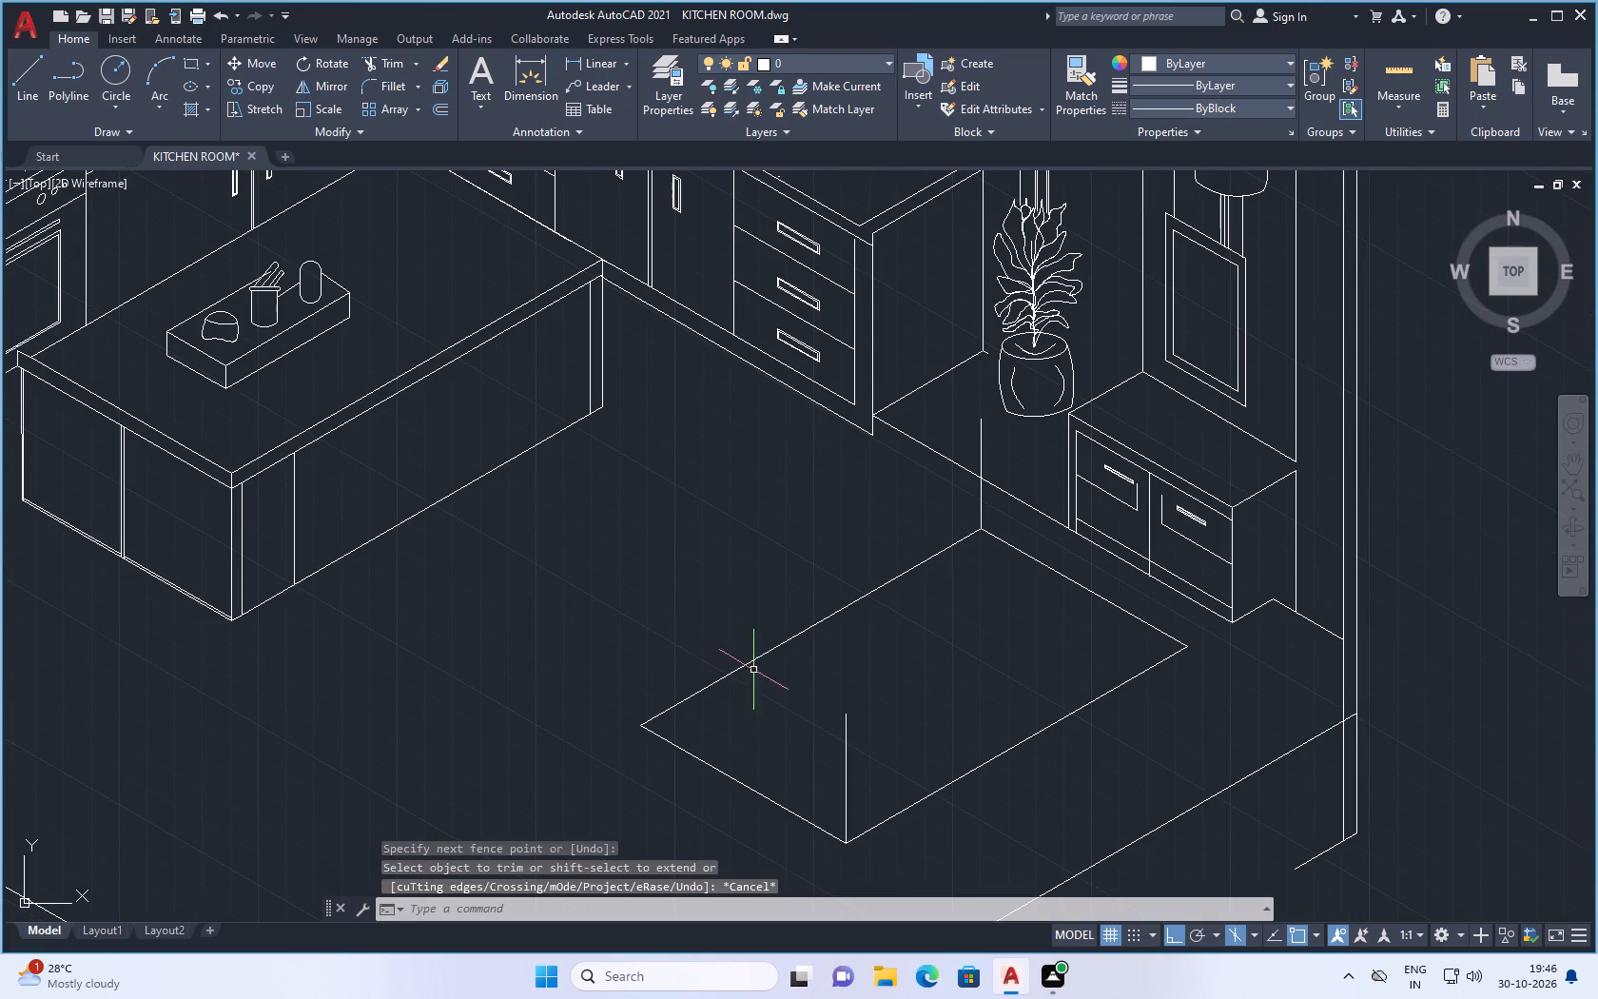
# Delete the vertical line standing on the floor rectangle's front corner.
pyautogui.scroll(-1, 766, 675)
pyautogui.click(818, 721)
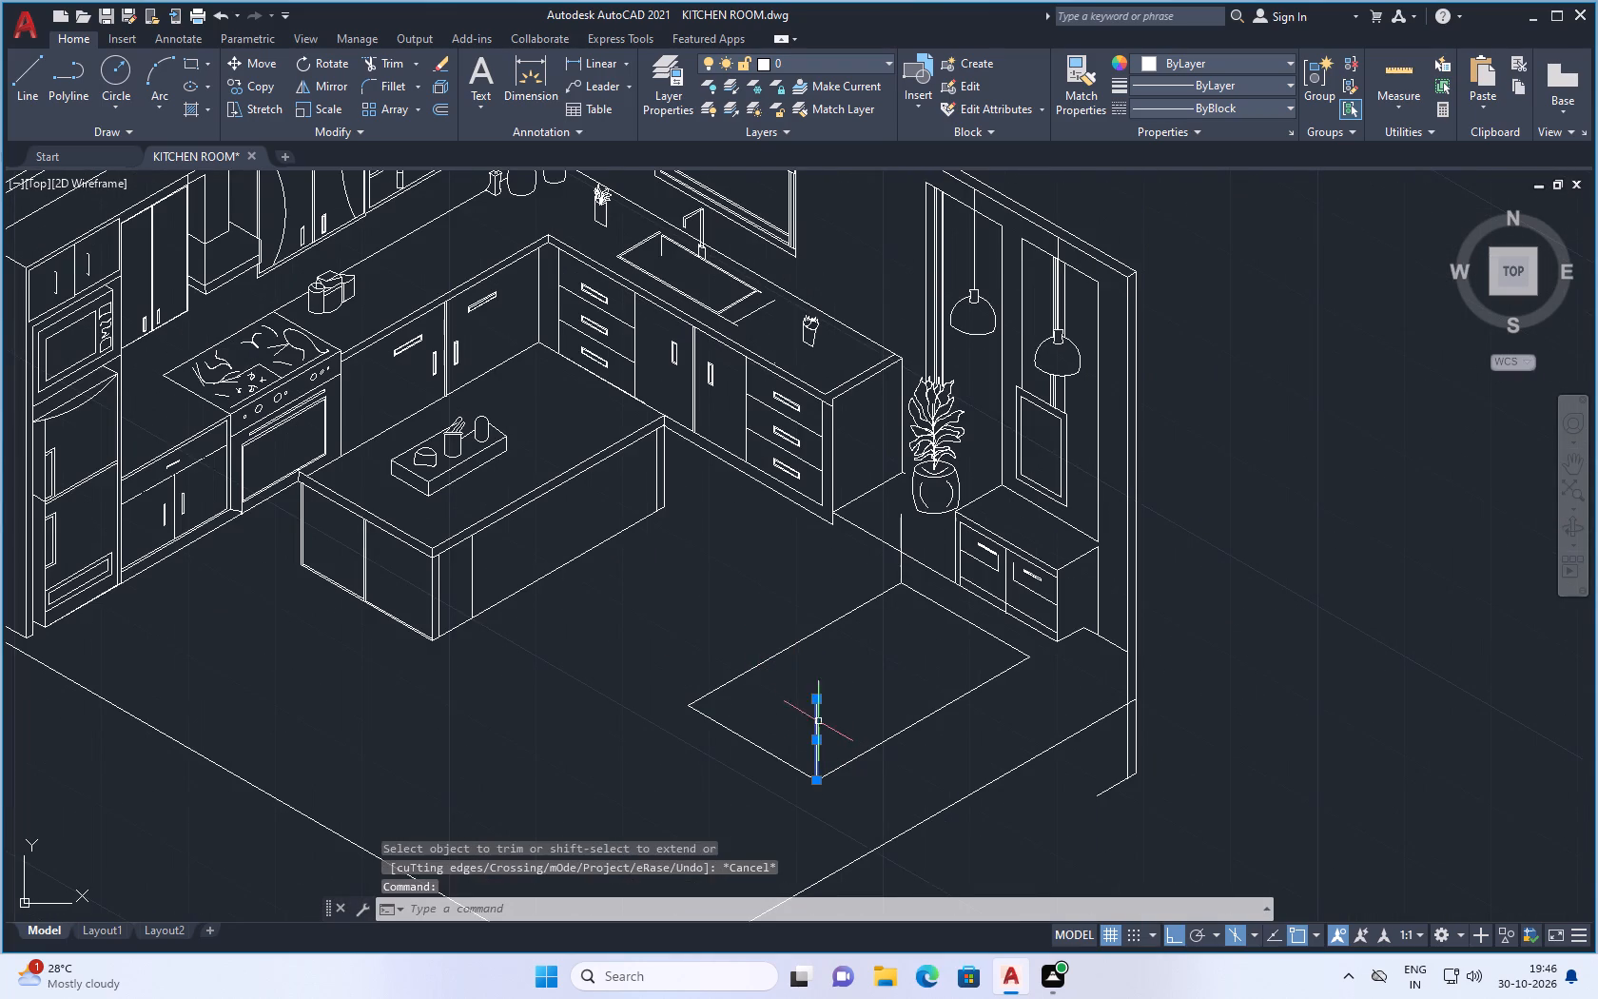
pyautogui.press('Delete')
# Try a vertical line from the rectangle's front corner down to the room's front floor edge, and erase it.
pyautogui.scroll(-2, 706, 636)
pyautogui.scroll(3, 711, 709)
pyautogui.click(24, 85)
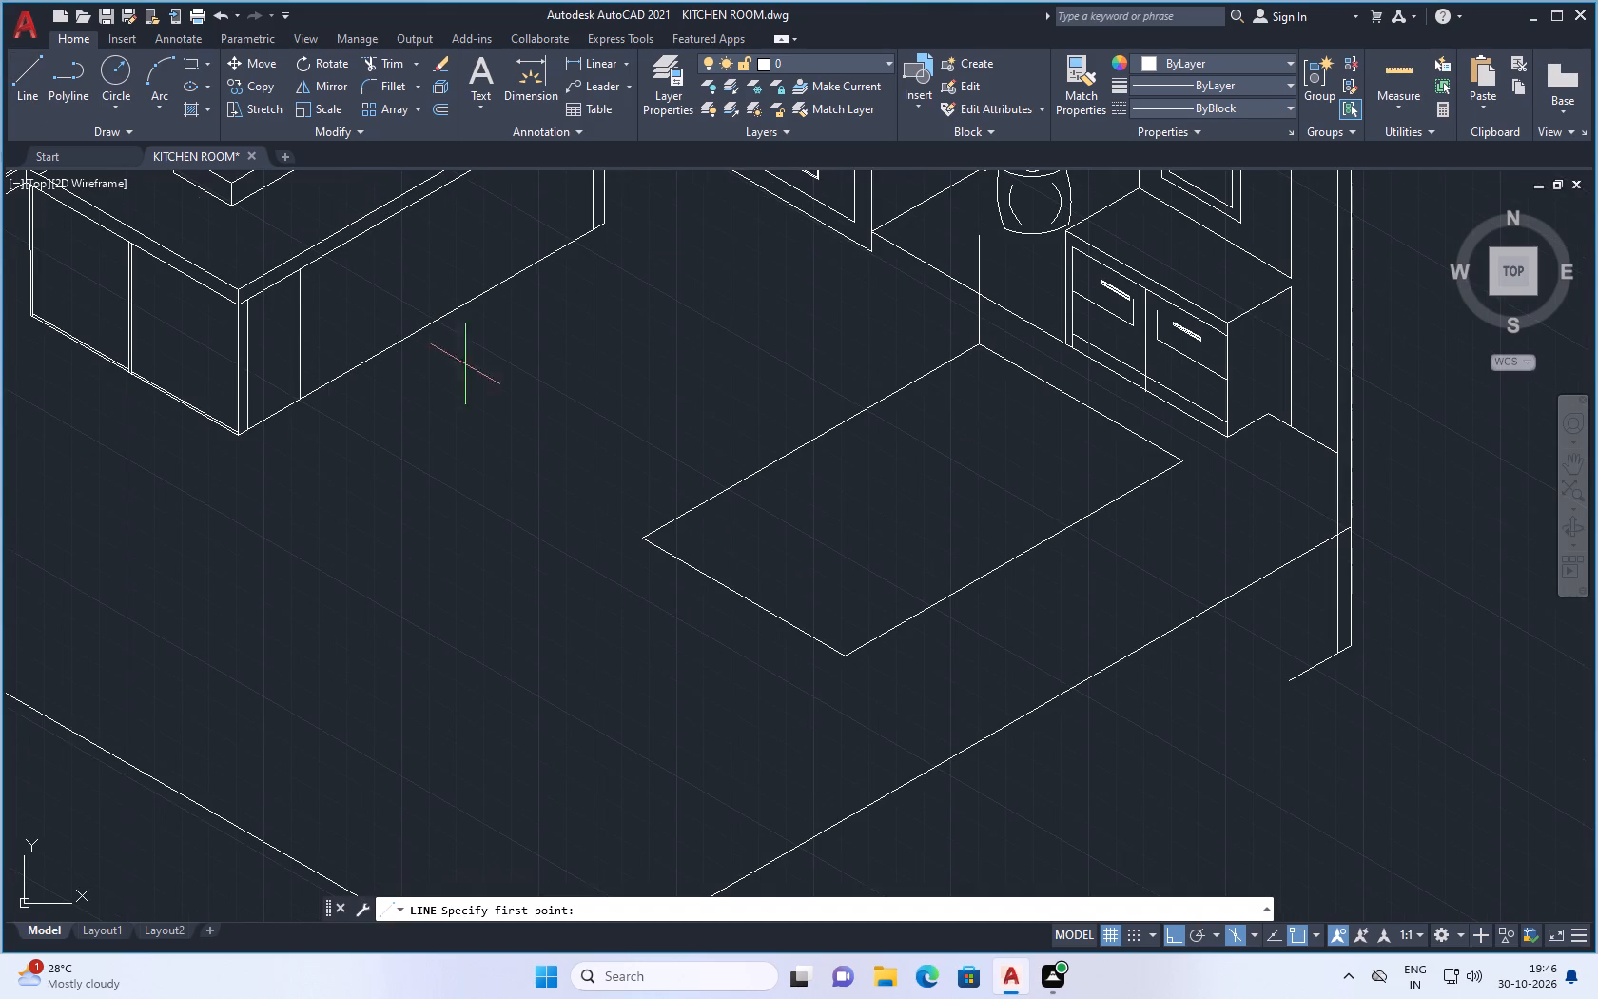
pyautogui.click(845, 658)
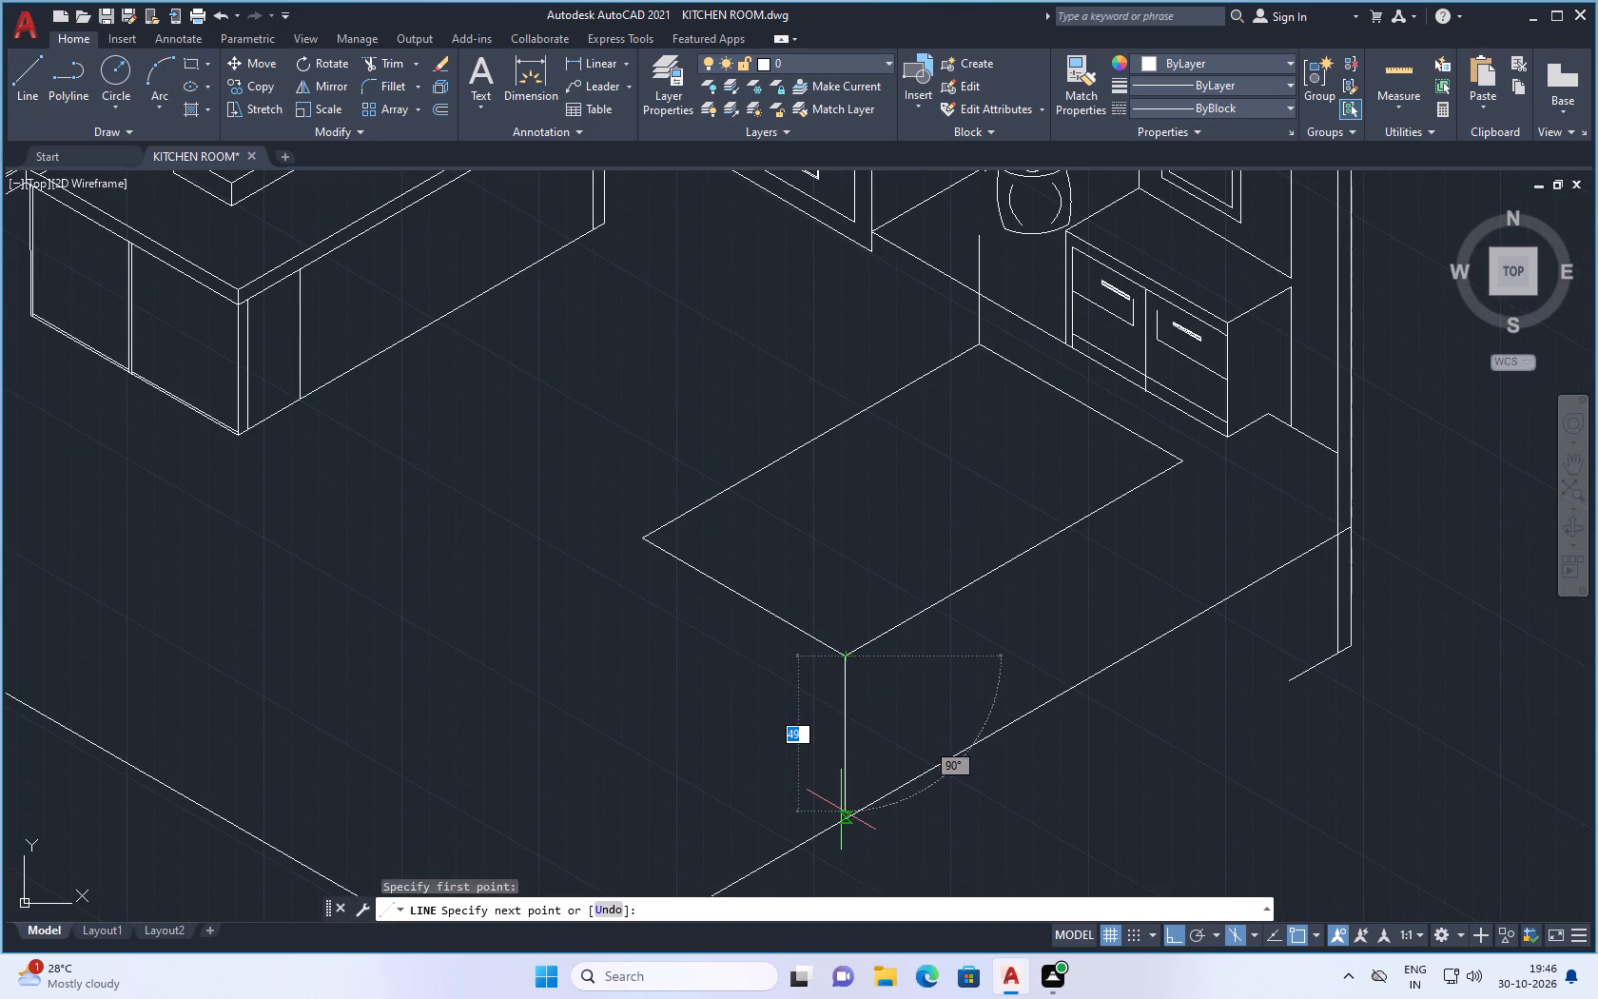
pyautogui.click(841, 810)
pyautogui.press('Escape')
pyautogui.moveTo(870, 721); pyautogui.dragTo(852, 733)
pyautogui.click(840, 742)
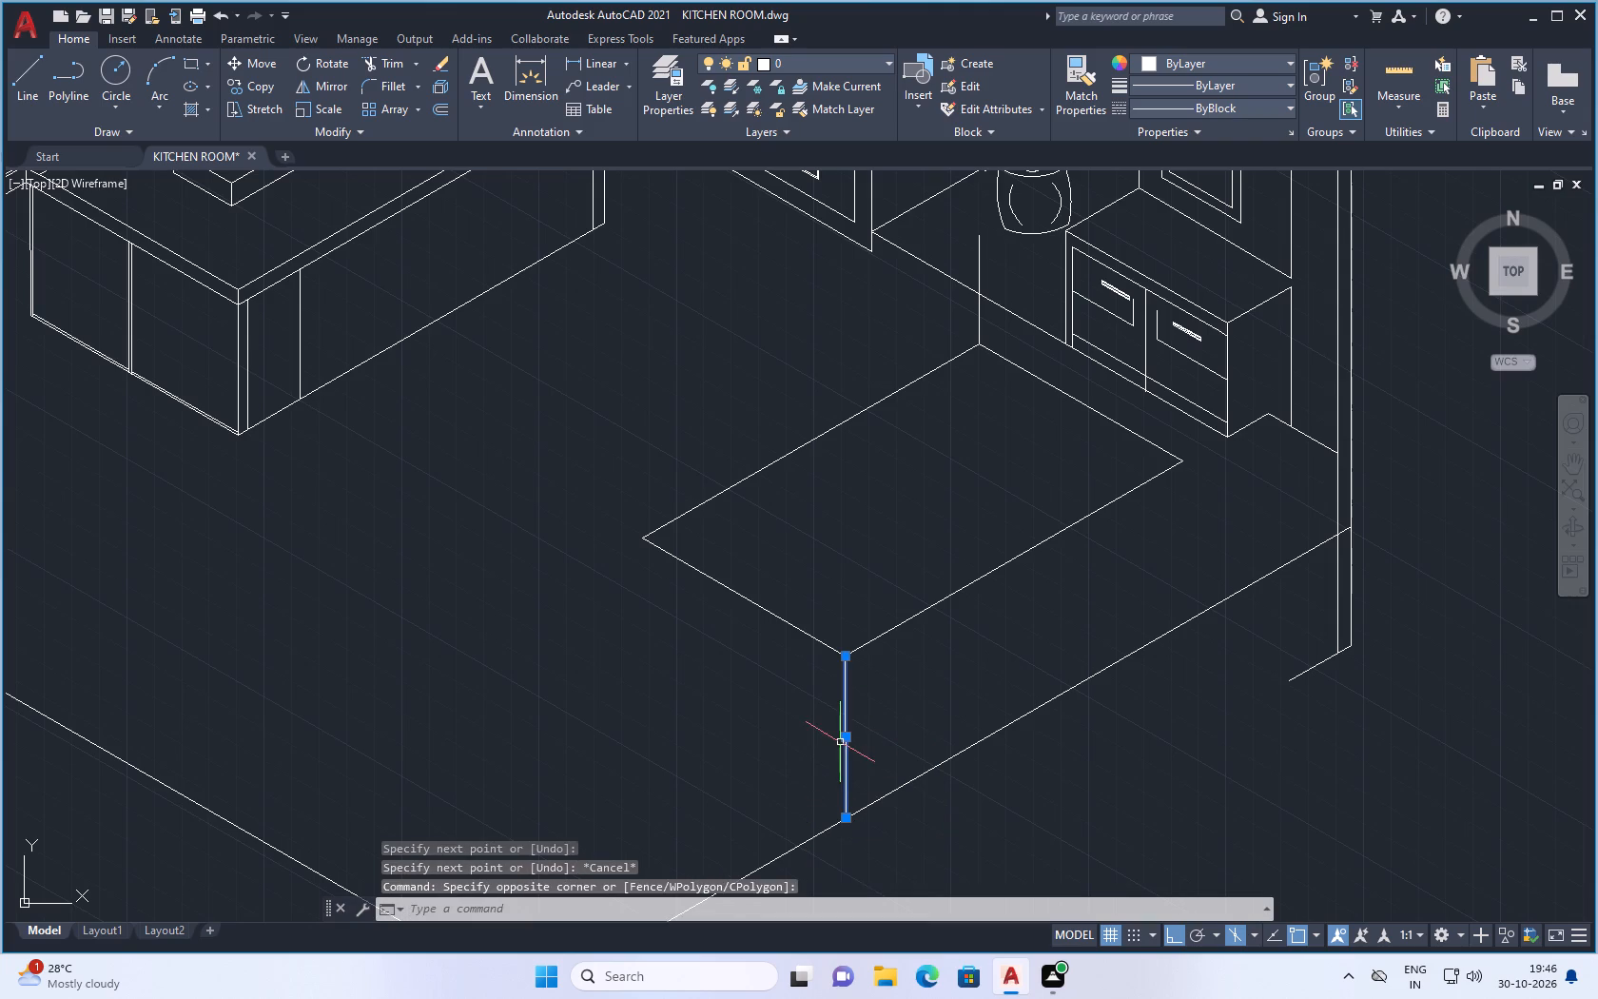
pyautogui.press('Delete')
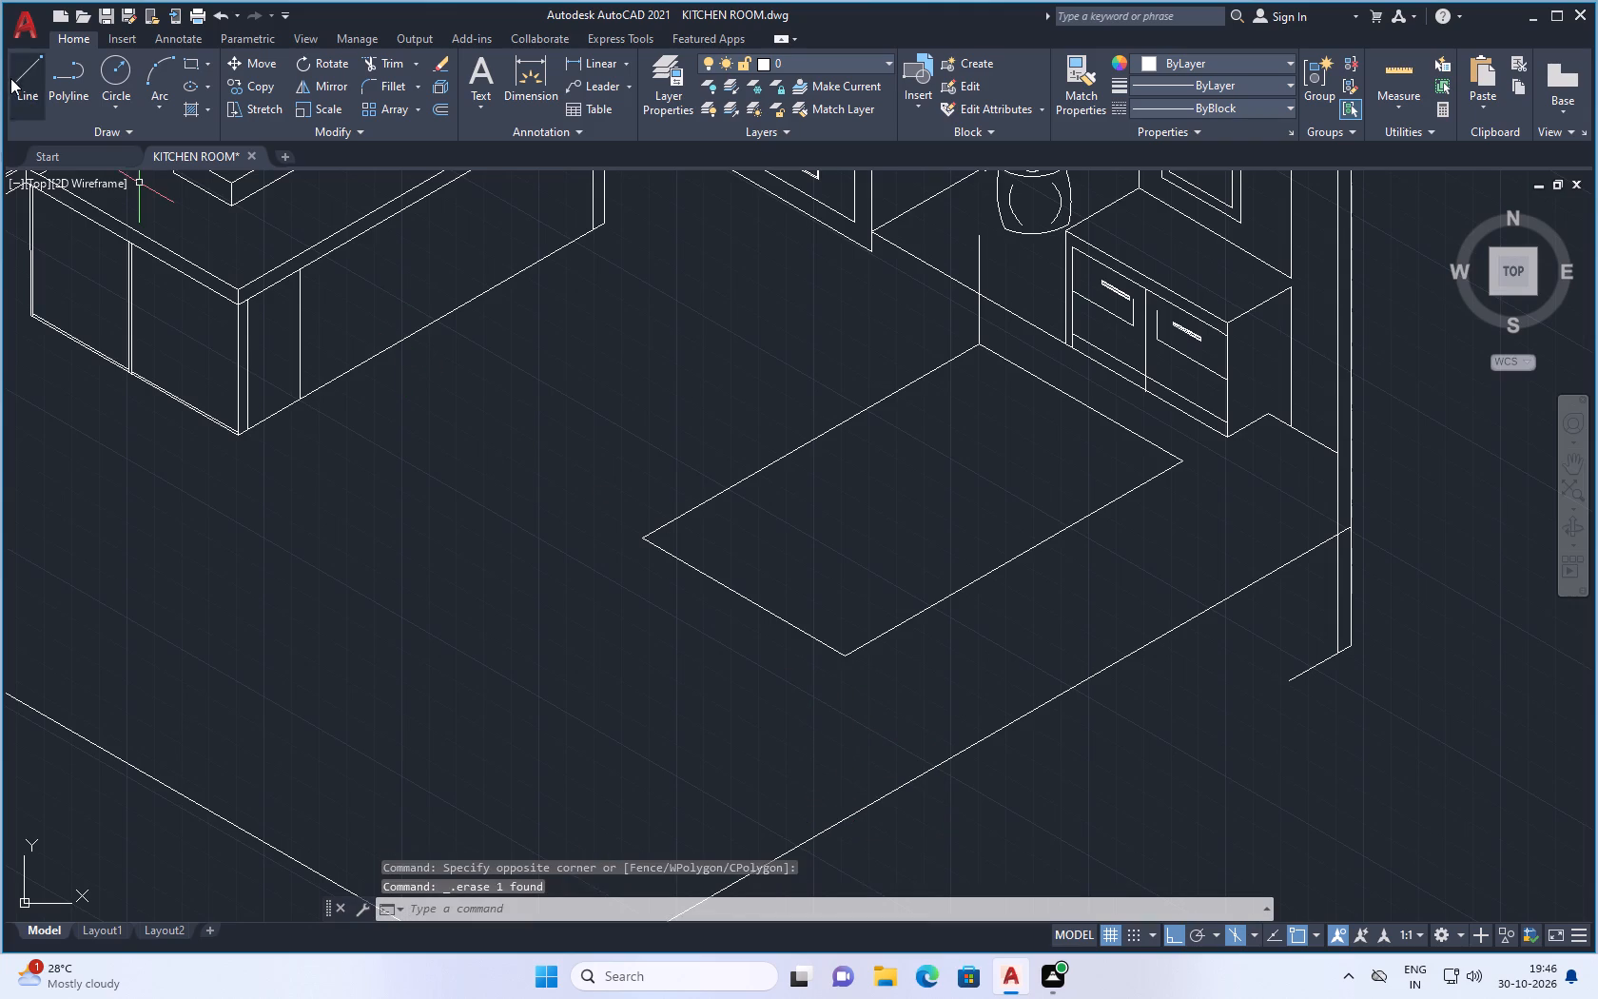
# Draw vertical leg lines down from the rectangle's island-side corner, about 60 units long, front corner and right-wall corner, the last two shorter.
pyautogui.click(11, 78)
pyautogui.click(640, 538)
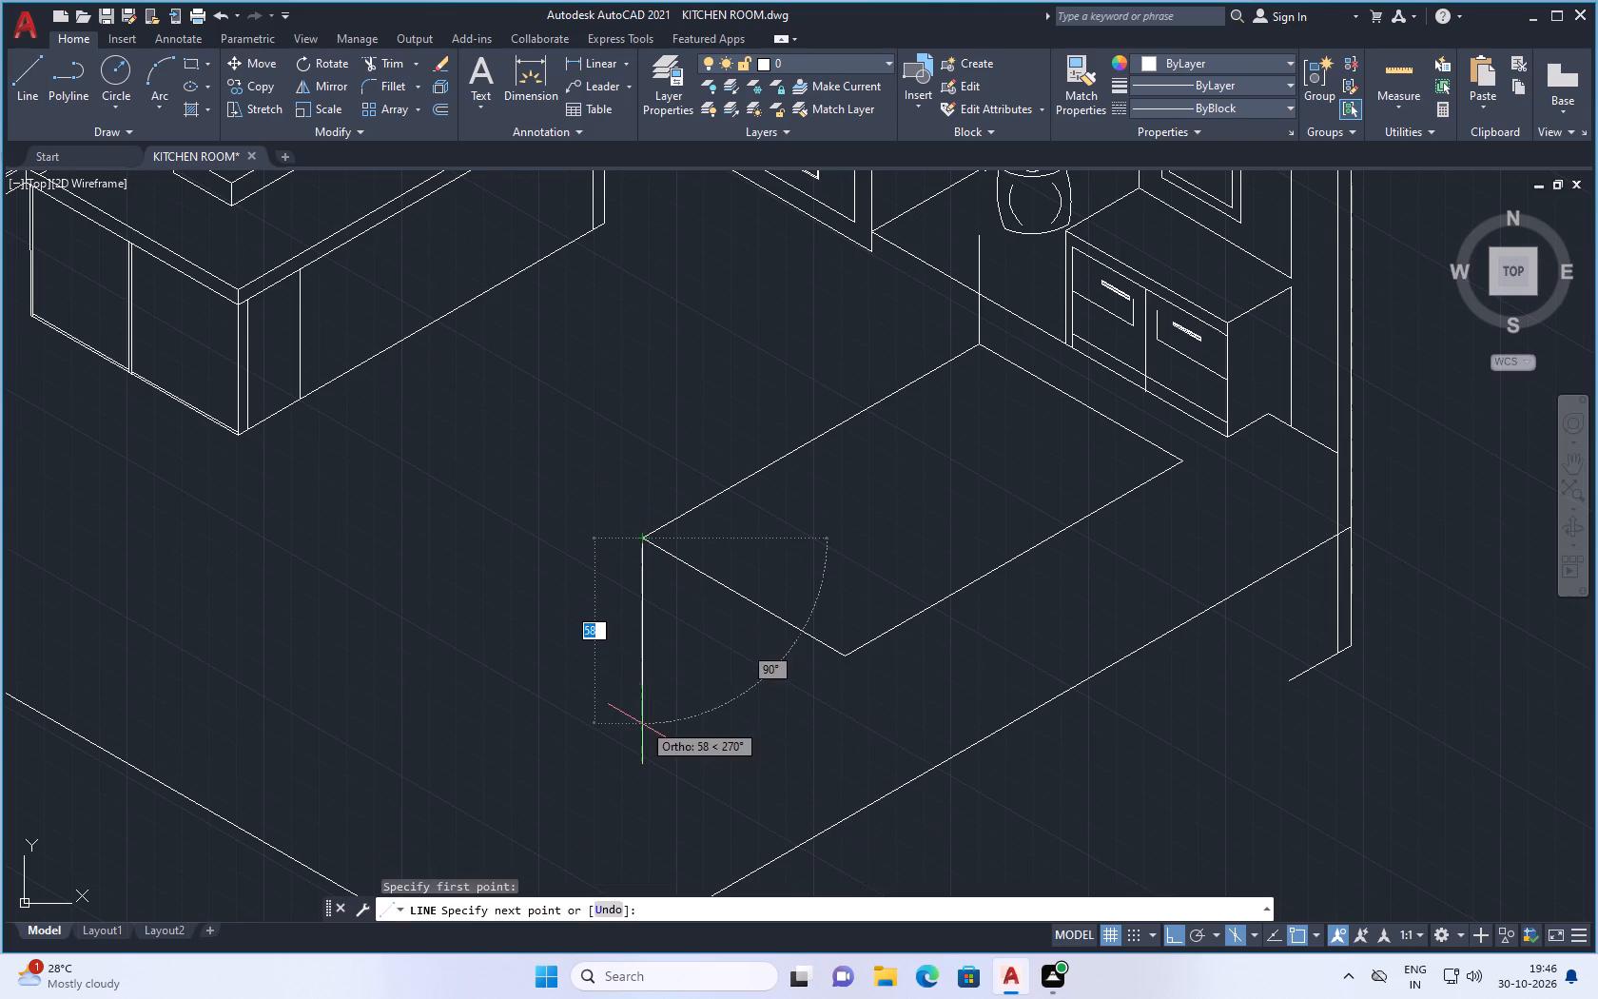
pyautogui.click(642, 733)
pyautogui.press('Escape')
pyautogui.press('space')
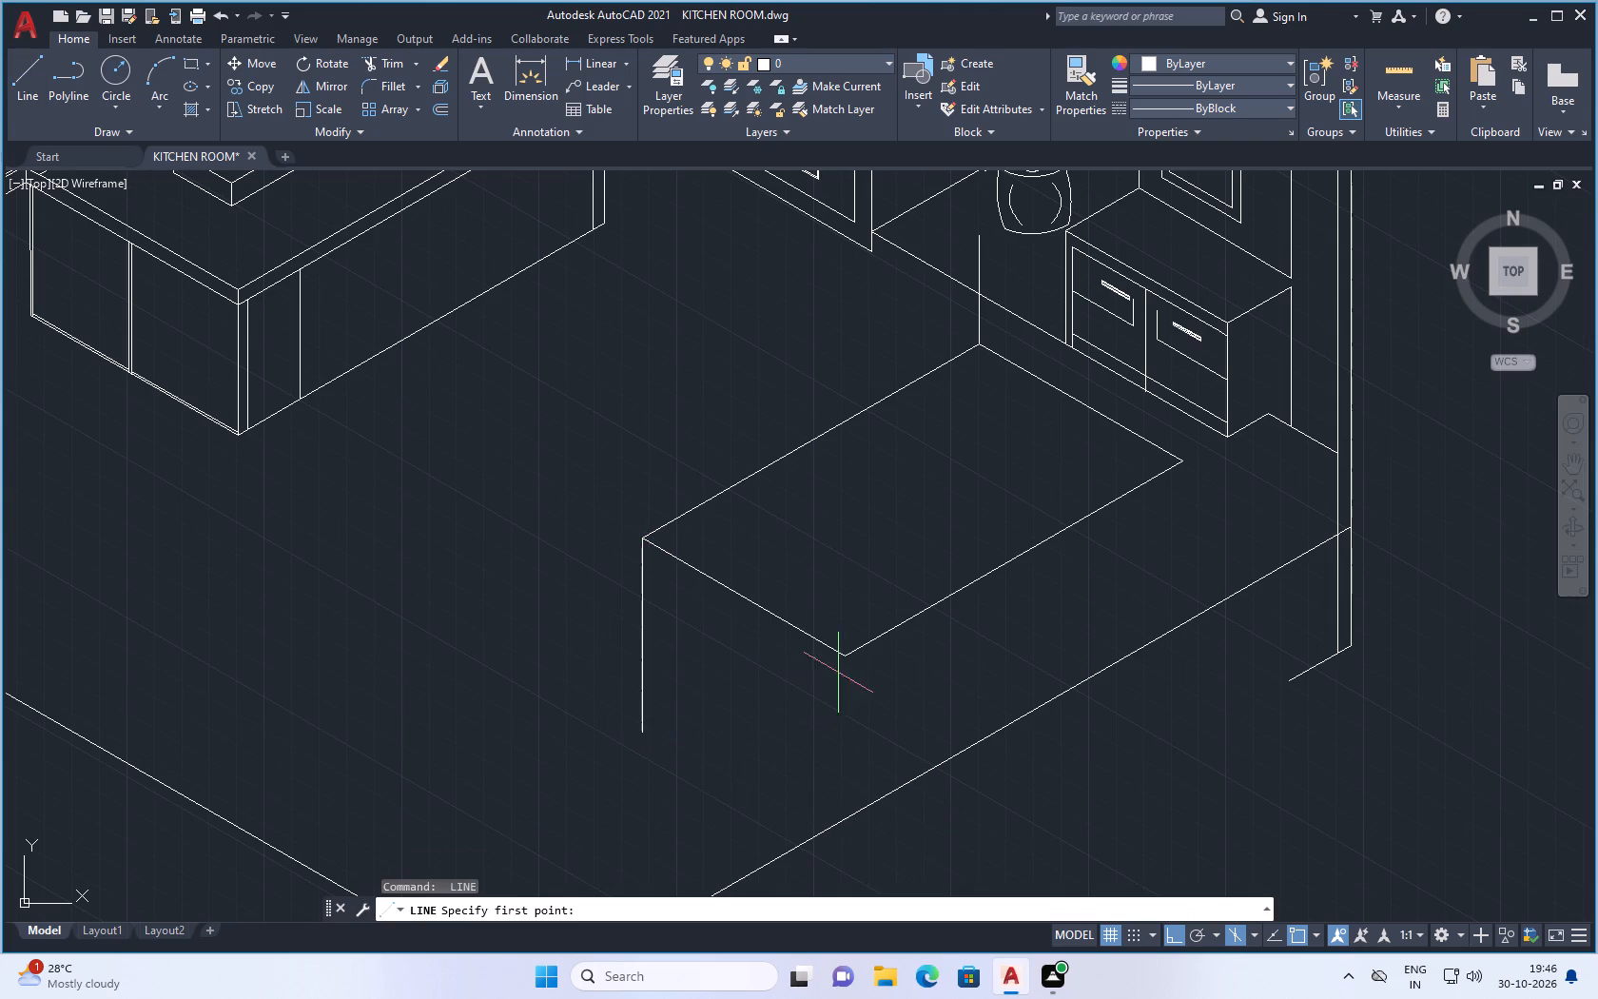
pyautogui.moveTo(845, 652); pyautogui.dragTo(841, 669)
pyautogui.click(837, 800)
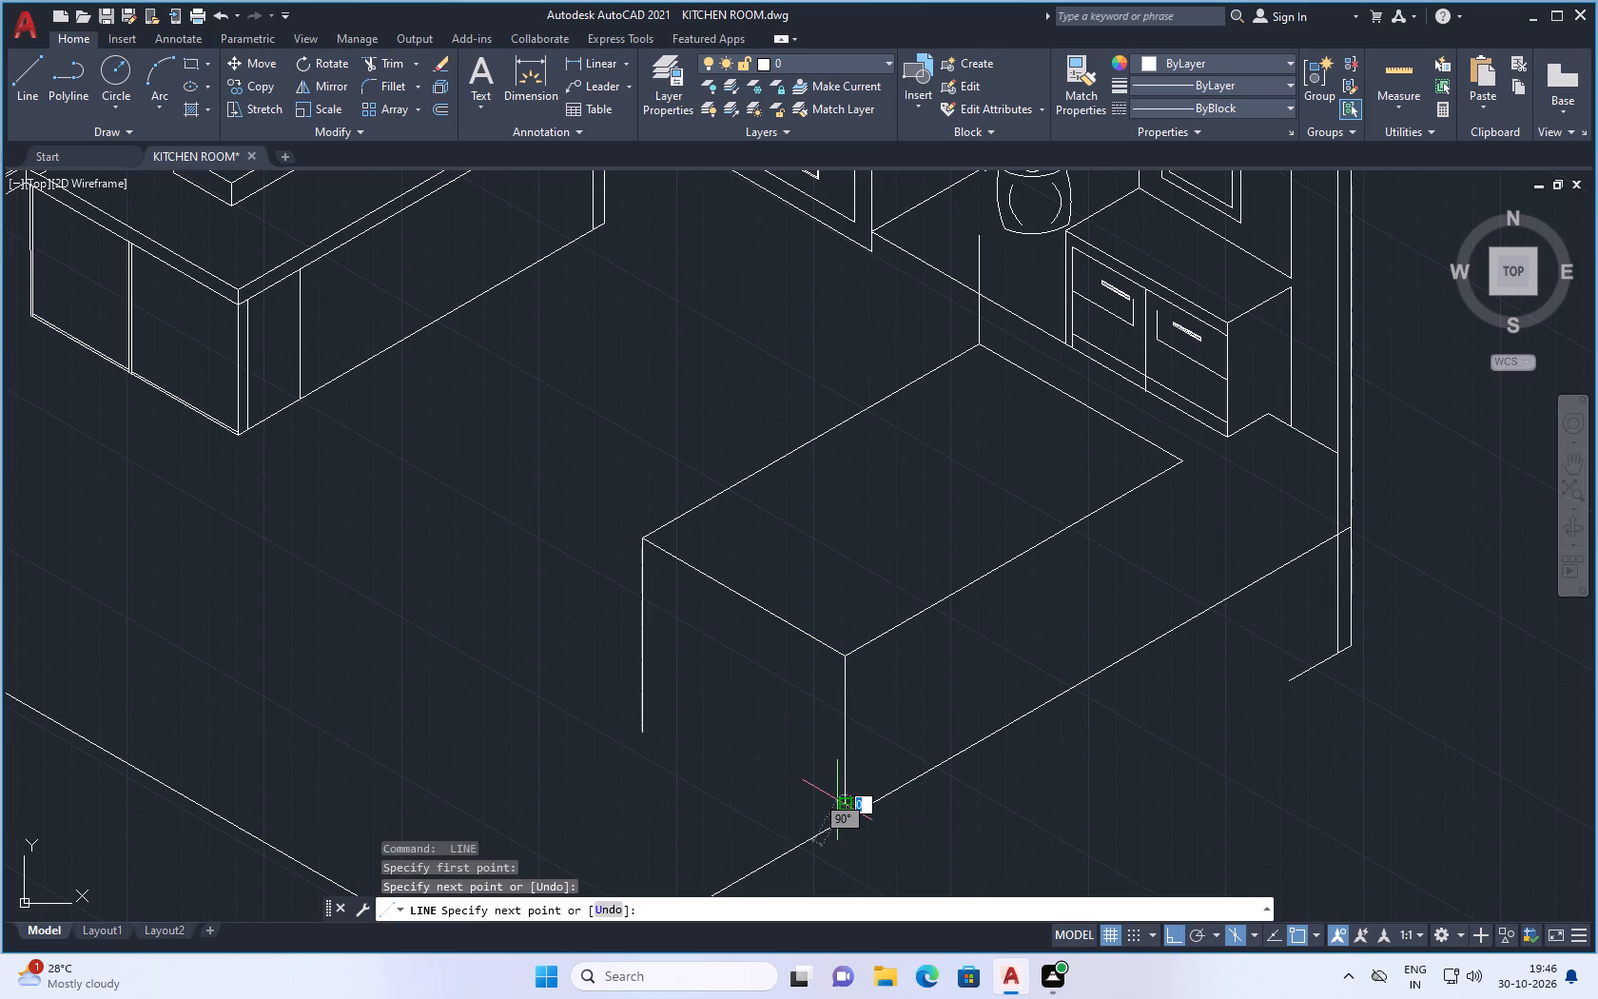
pyautogui.press('space')
pyautogui.press('space')
pyautogui.click(1182, 458)
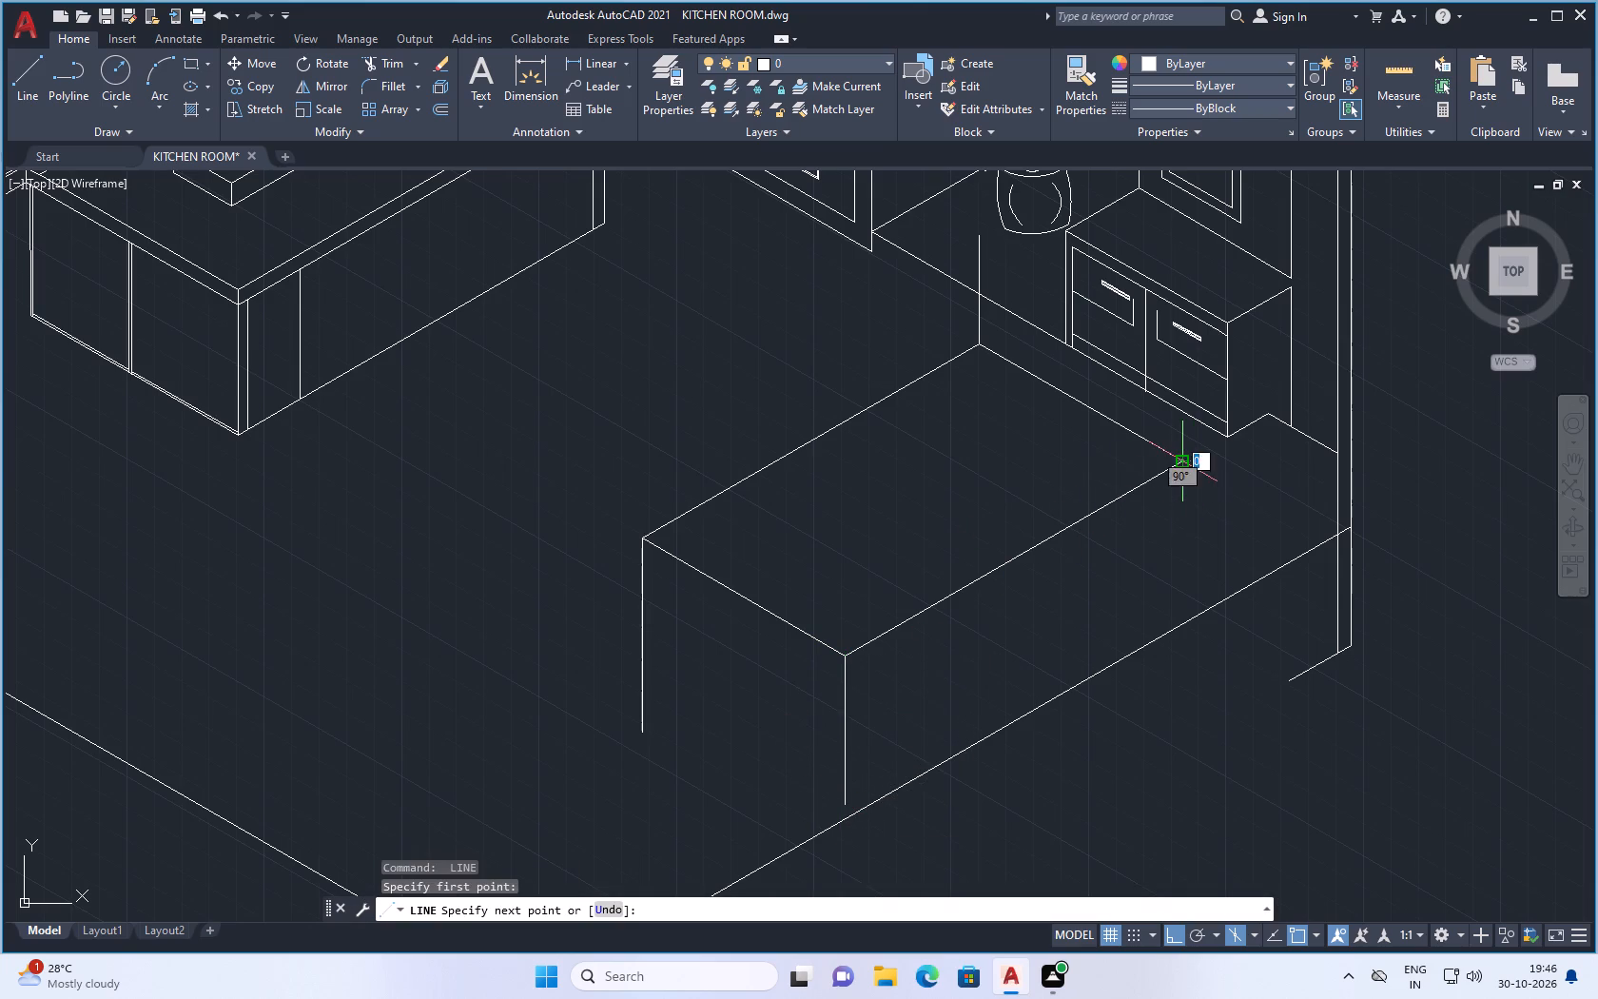
pyautogui.click(1182, 594)
pyautogui.press('Escape')
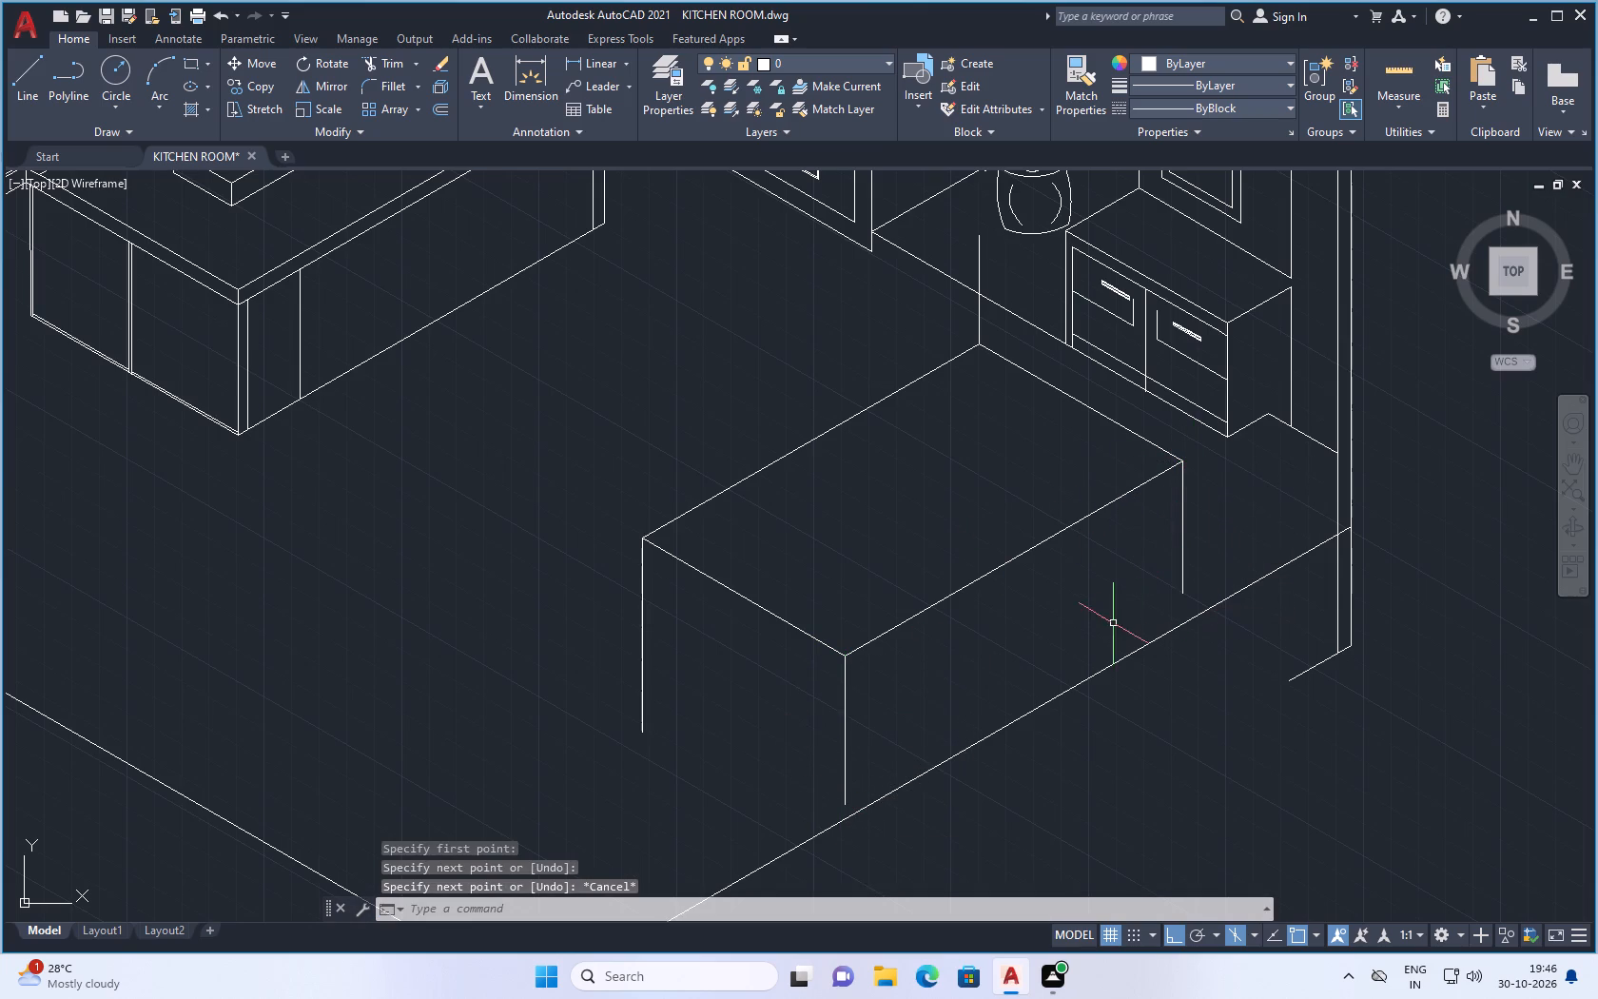
# Draw the tabletop's lower short edge just below its upper one, between the island-side and front leg lines.
pyautogui.scroll(1, 1060, 683)
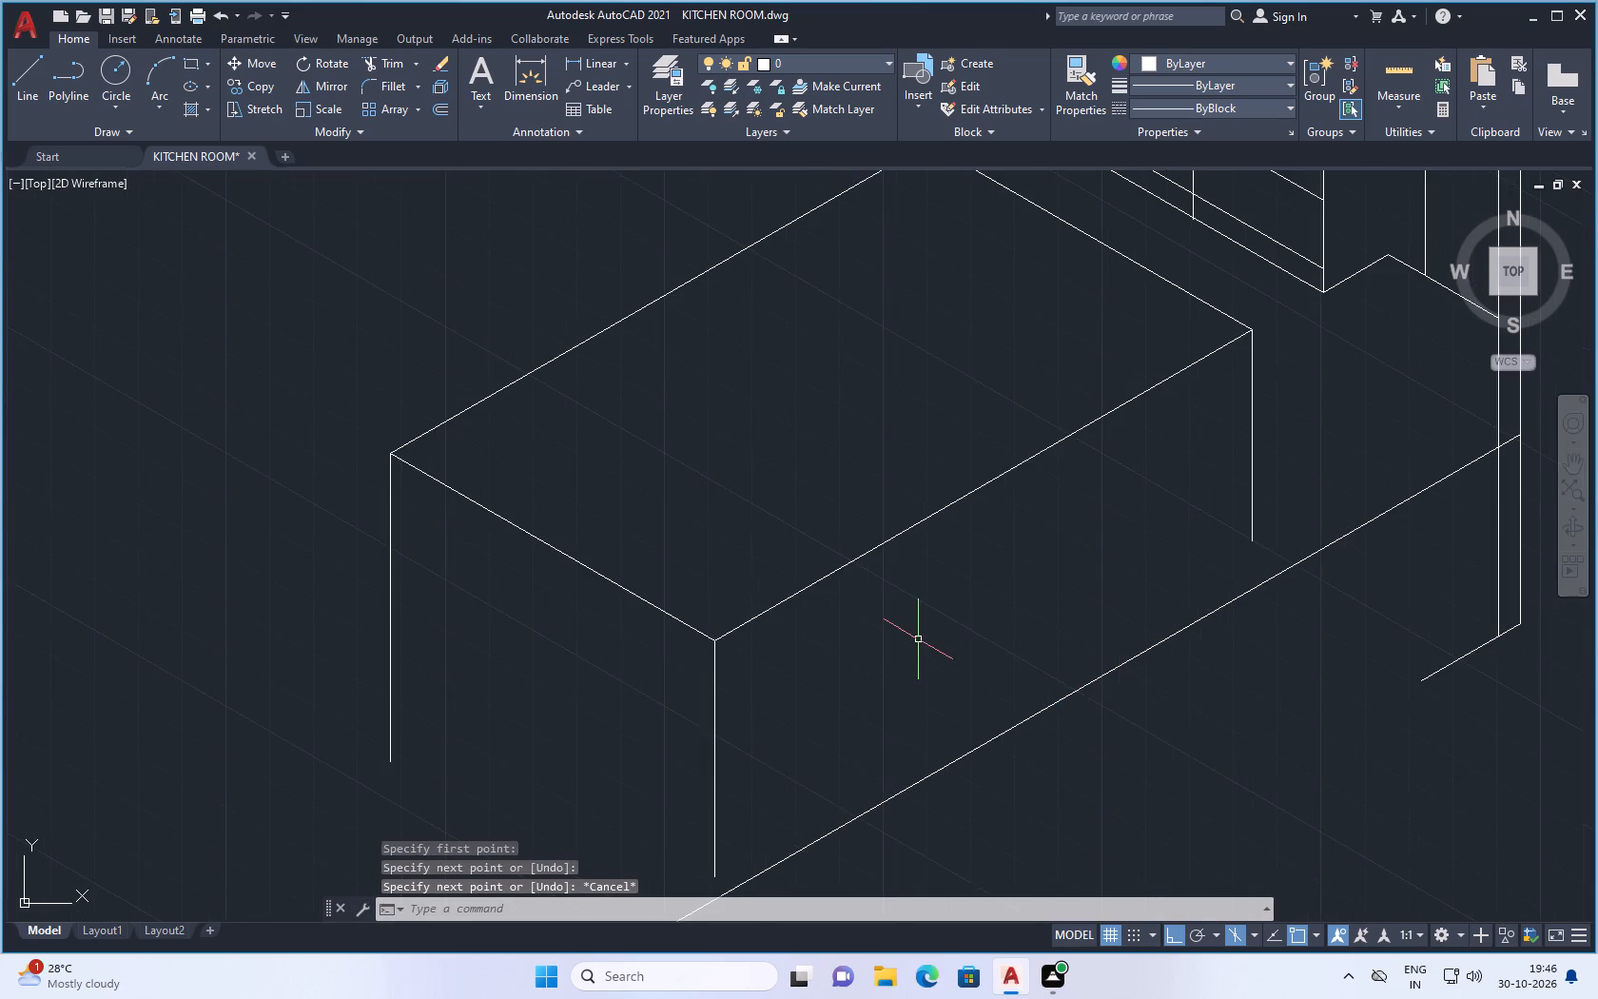
pyautogui.scroll(-3, 918, 639)
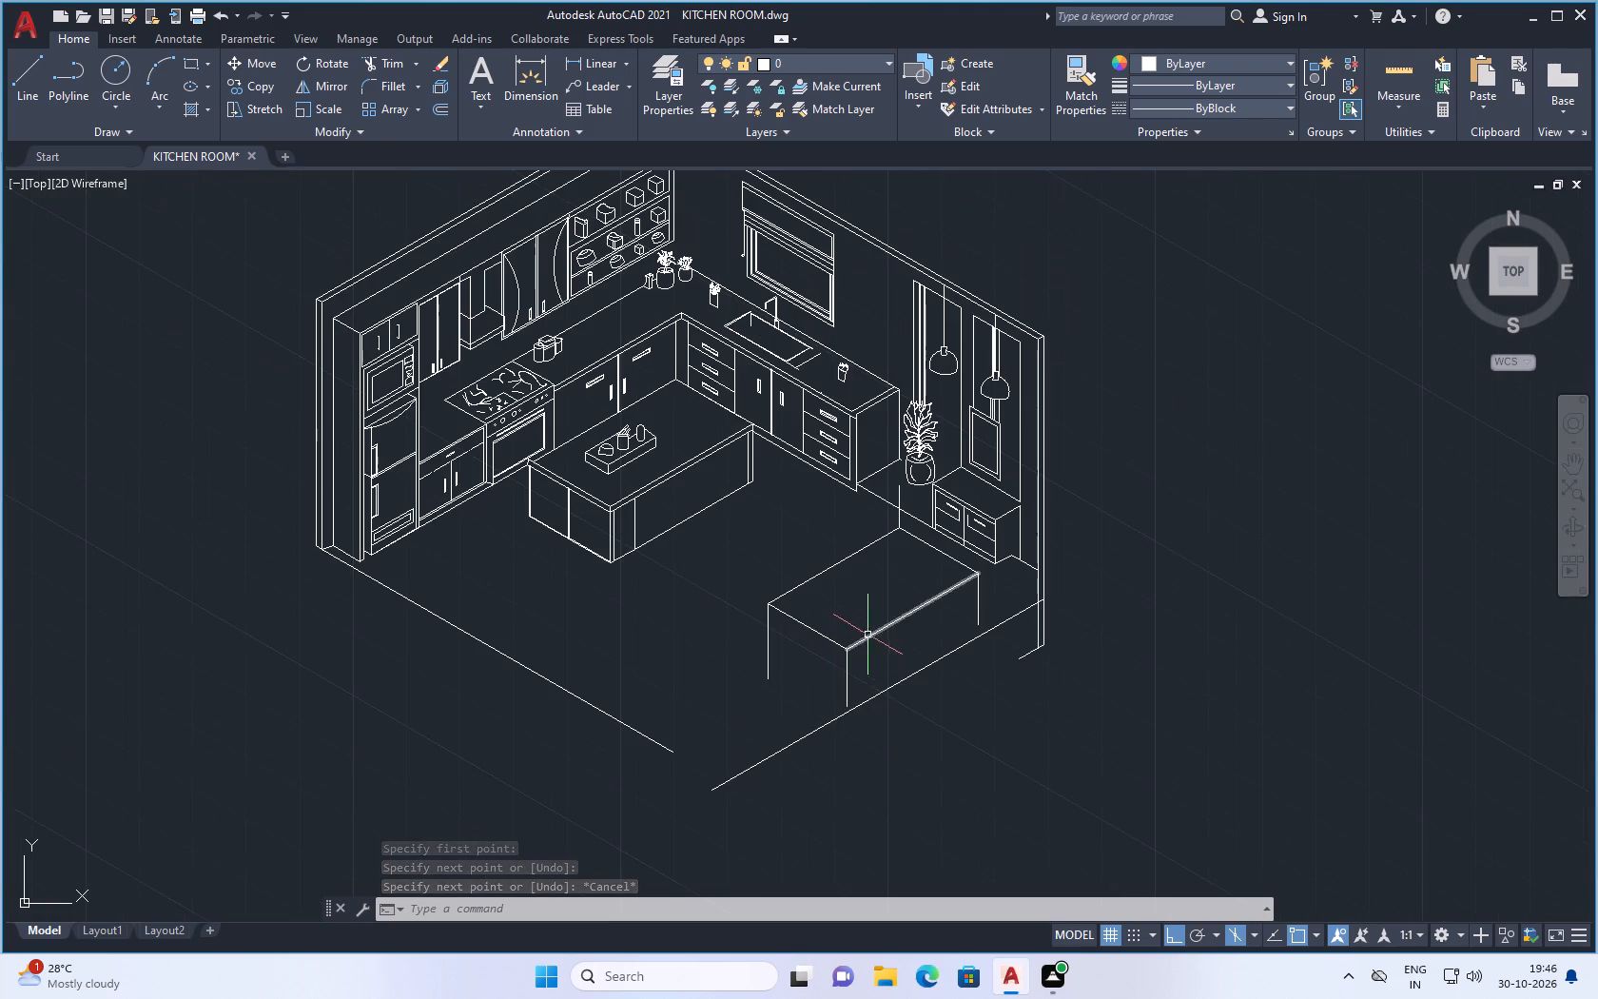
pyautogui.scroll(2, 840, 660)
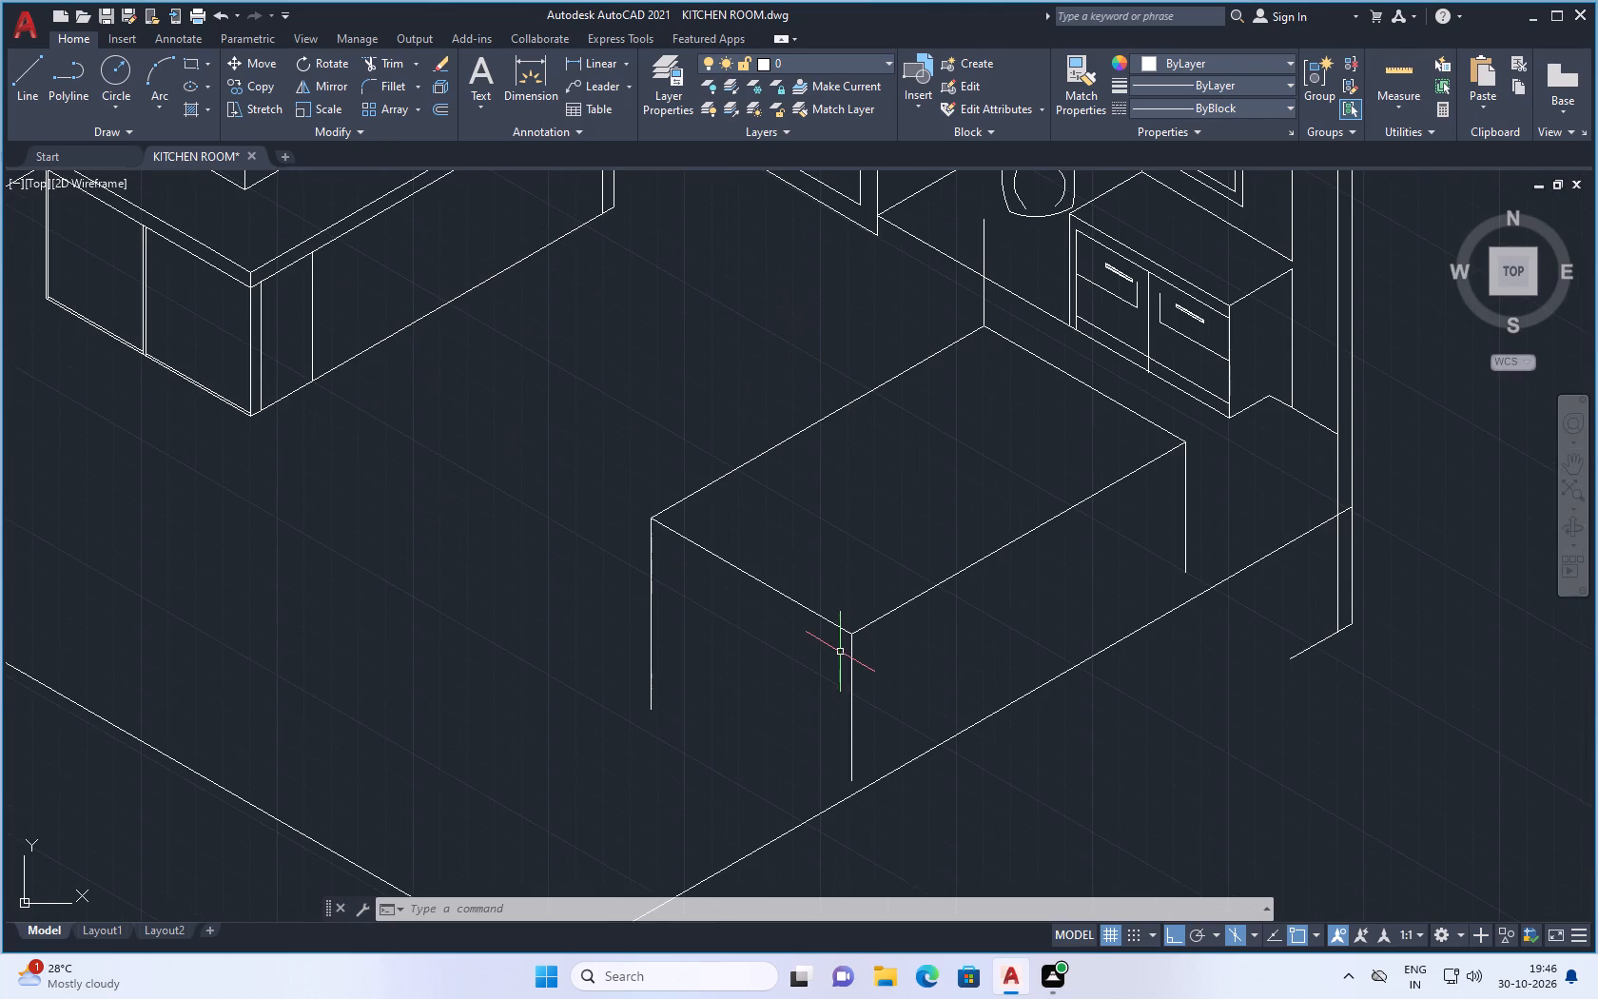
pyautogui.press('space')
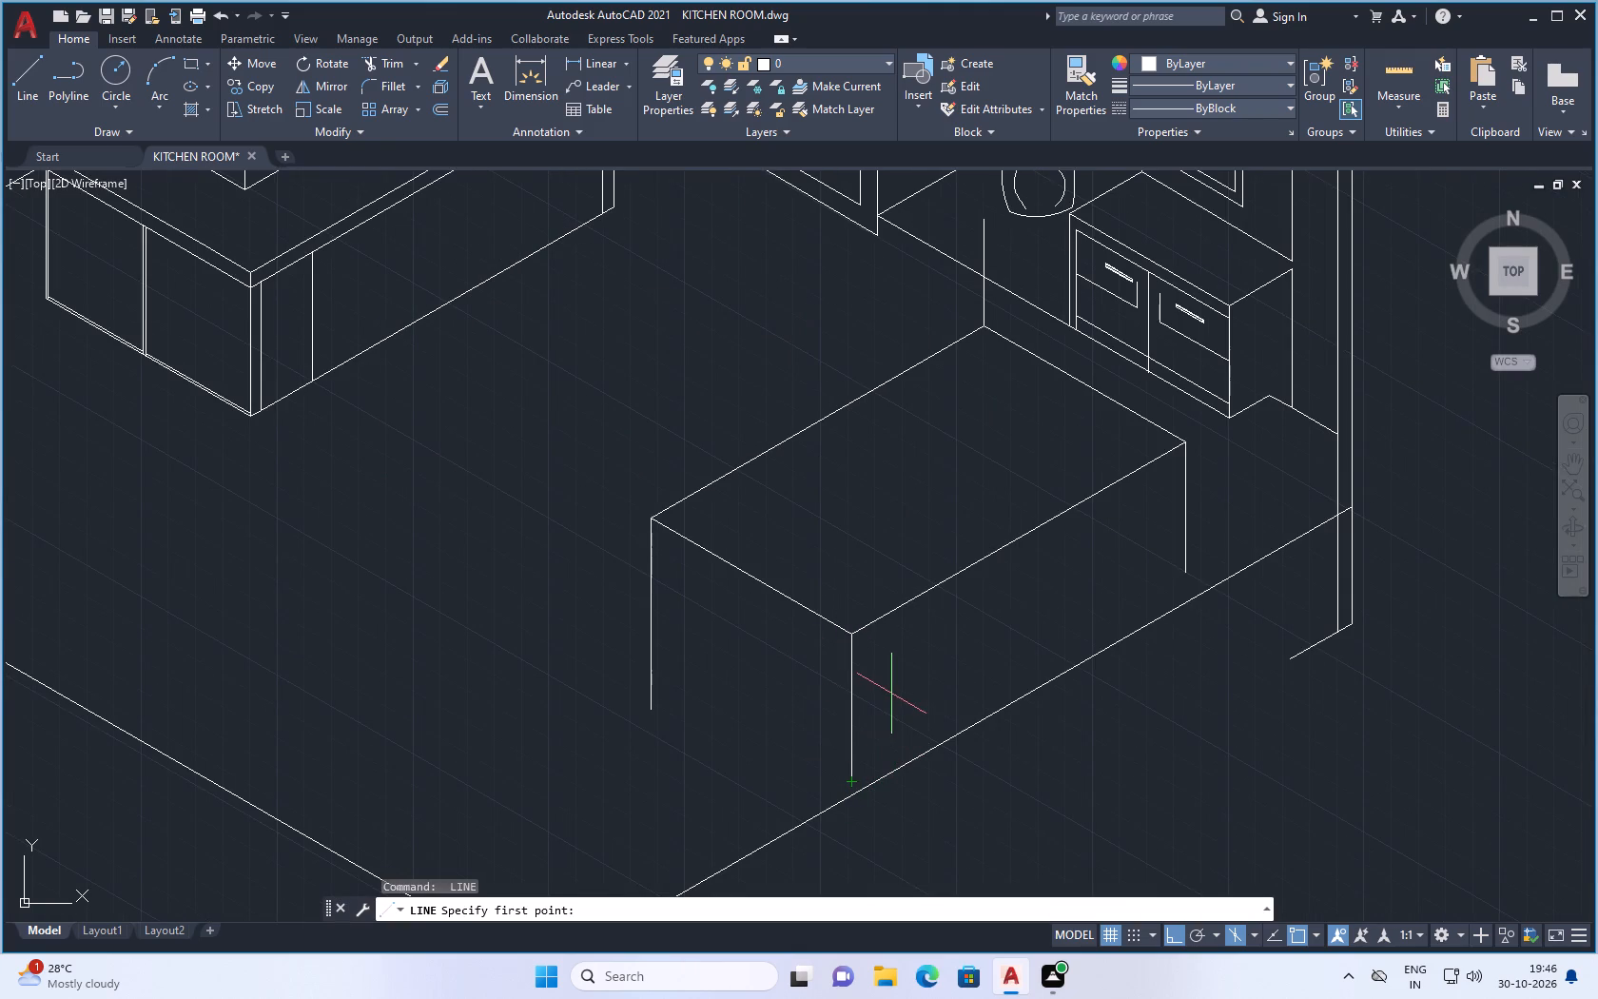
pyautogui.scroll(2, 662, 559)
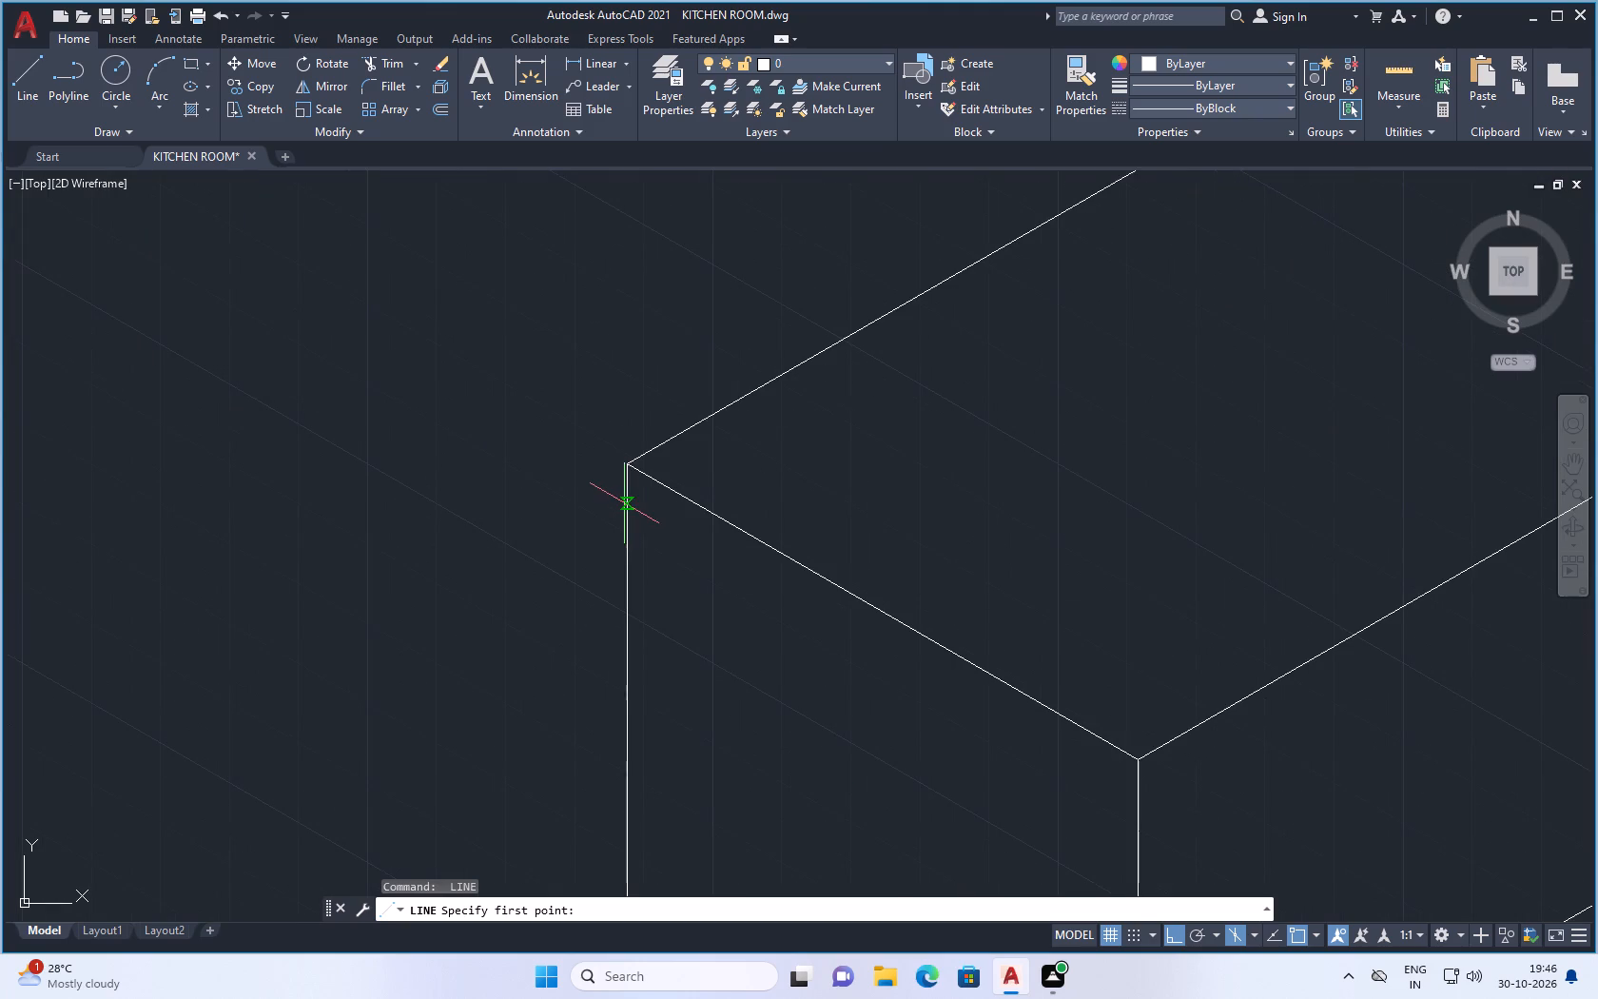
pyautogui.click(626, 506)
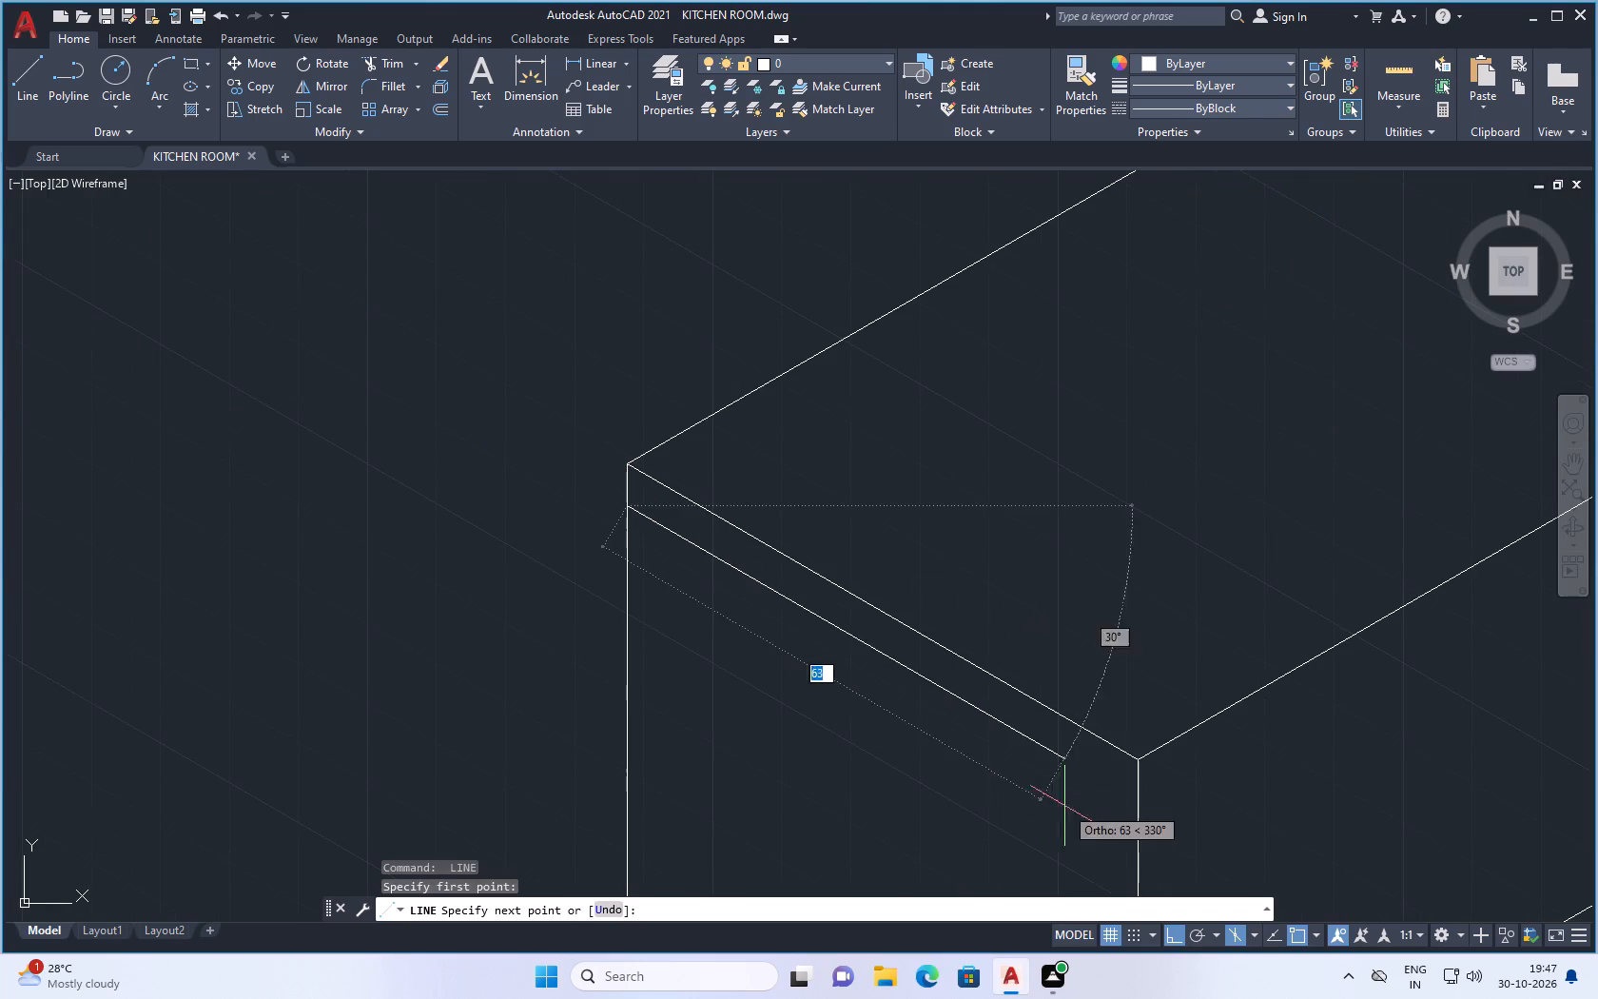
pyautogui.click(1136, 801)
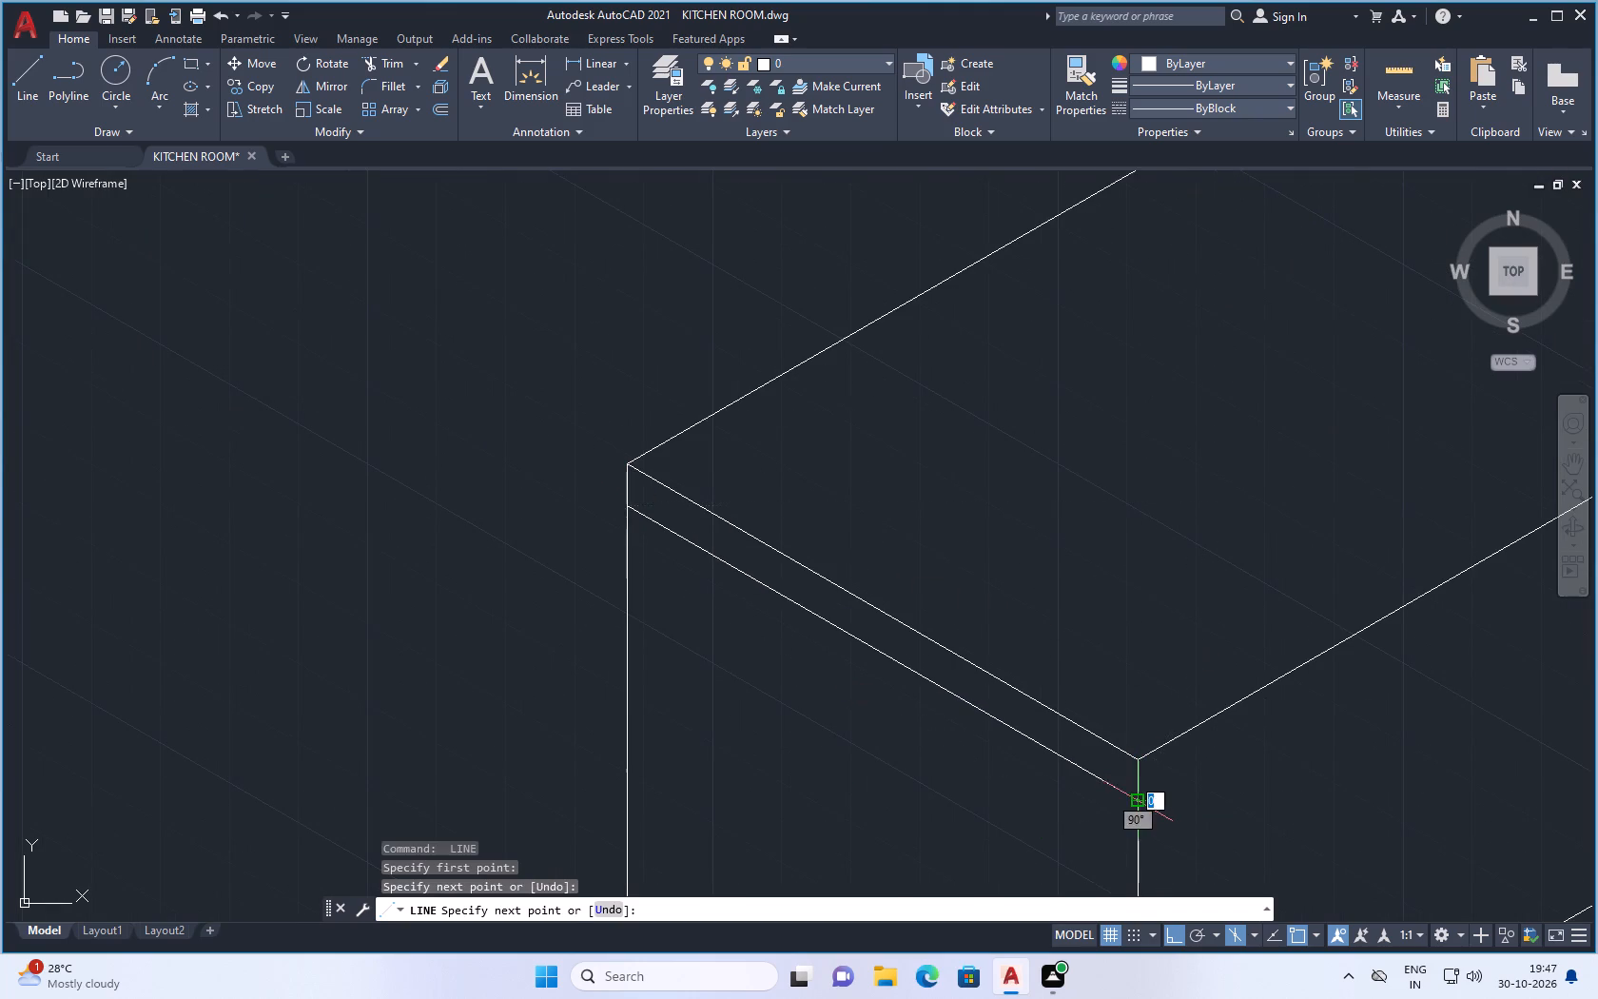
pyautogui.scroll(-2, 1160, 786)
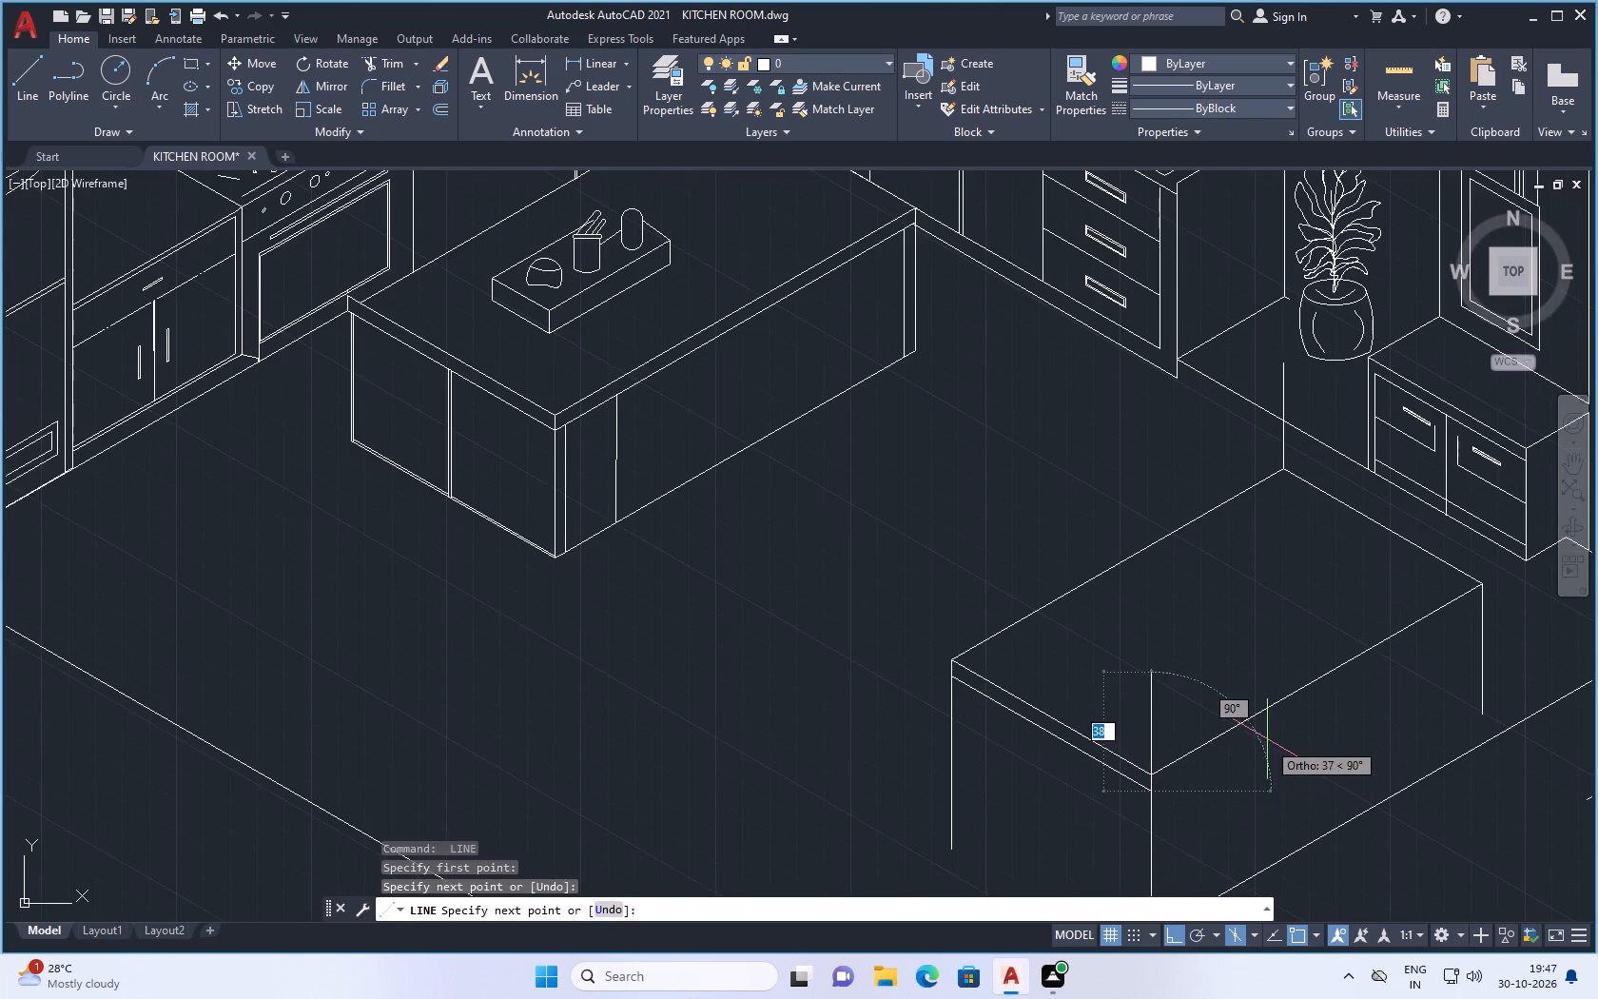
pyautogui.scroll(1, 1227, 808)
pyautogui.press('space')
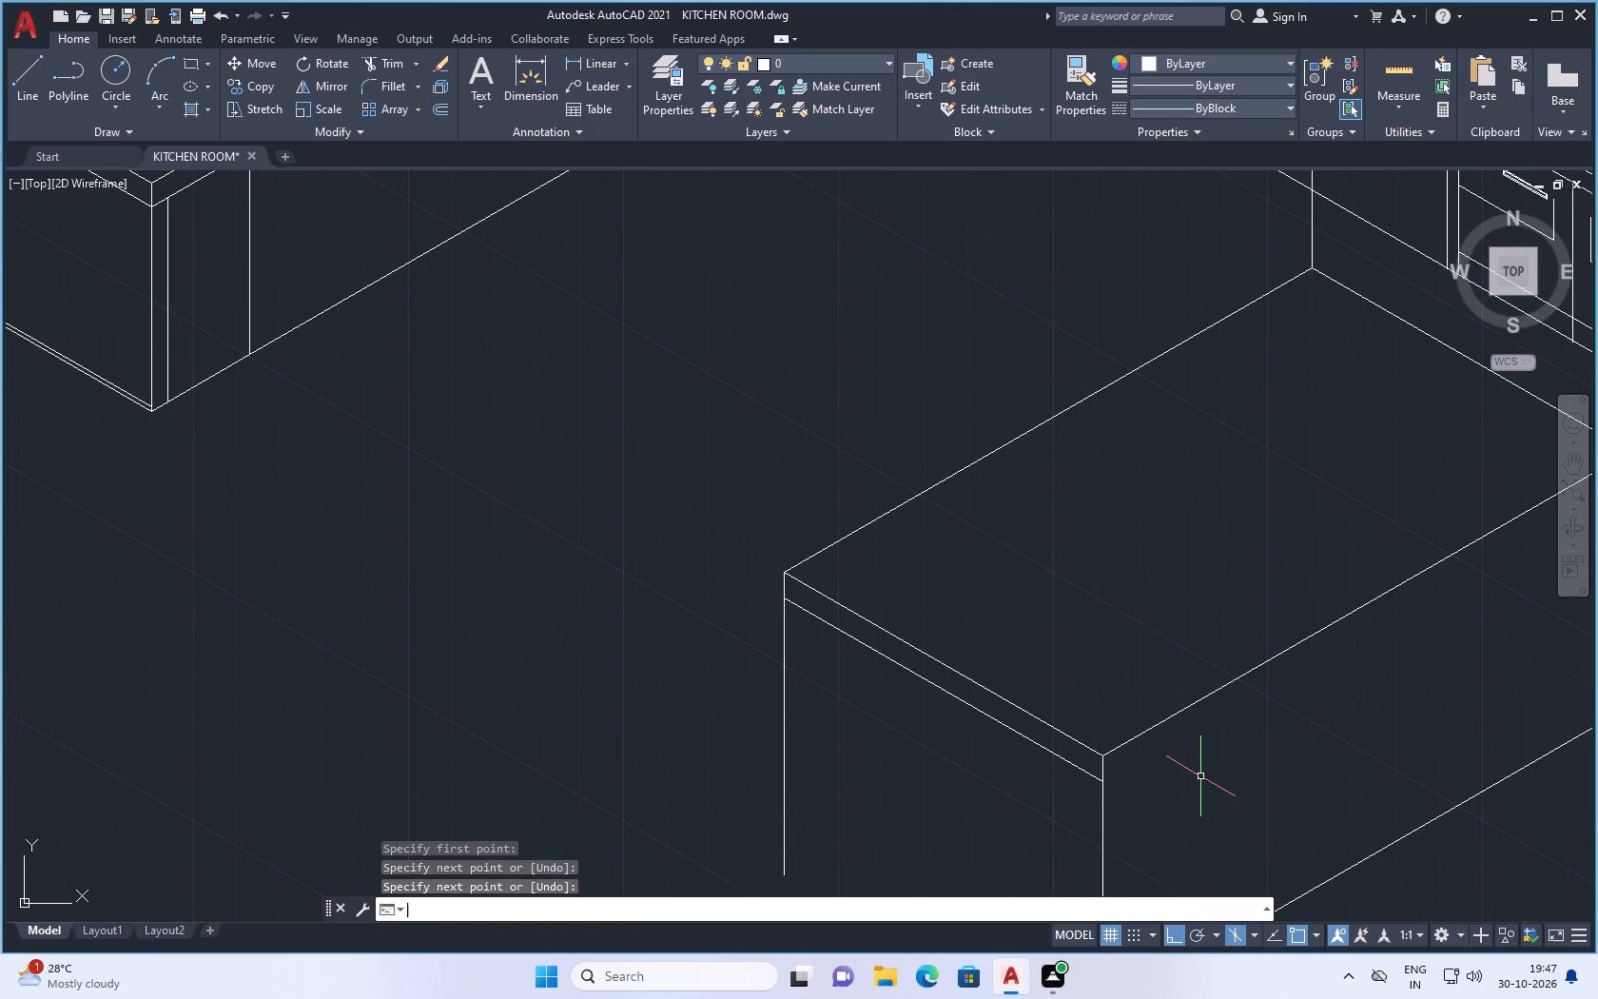
# Draw the tabletop's lower long edge in Isoplane Top from the front leg line to slightly past the right-wall leg line.
pyautogui.press('space')
pyautogui.click(1107, 784)
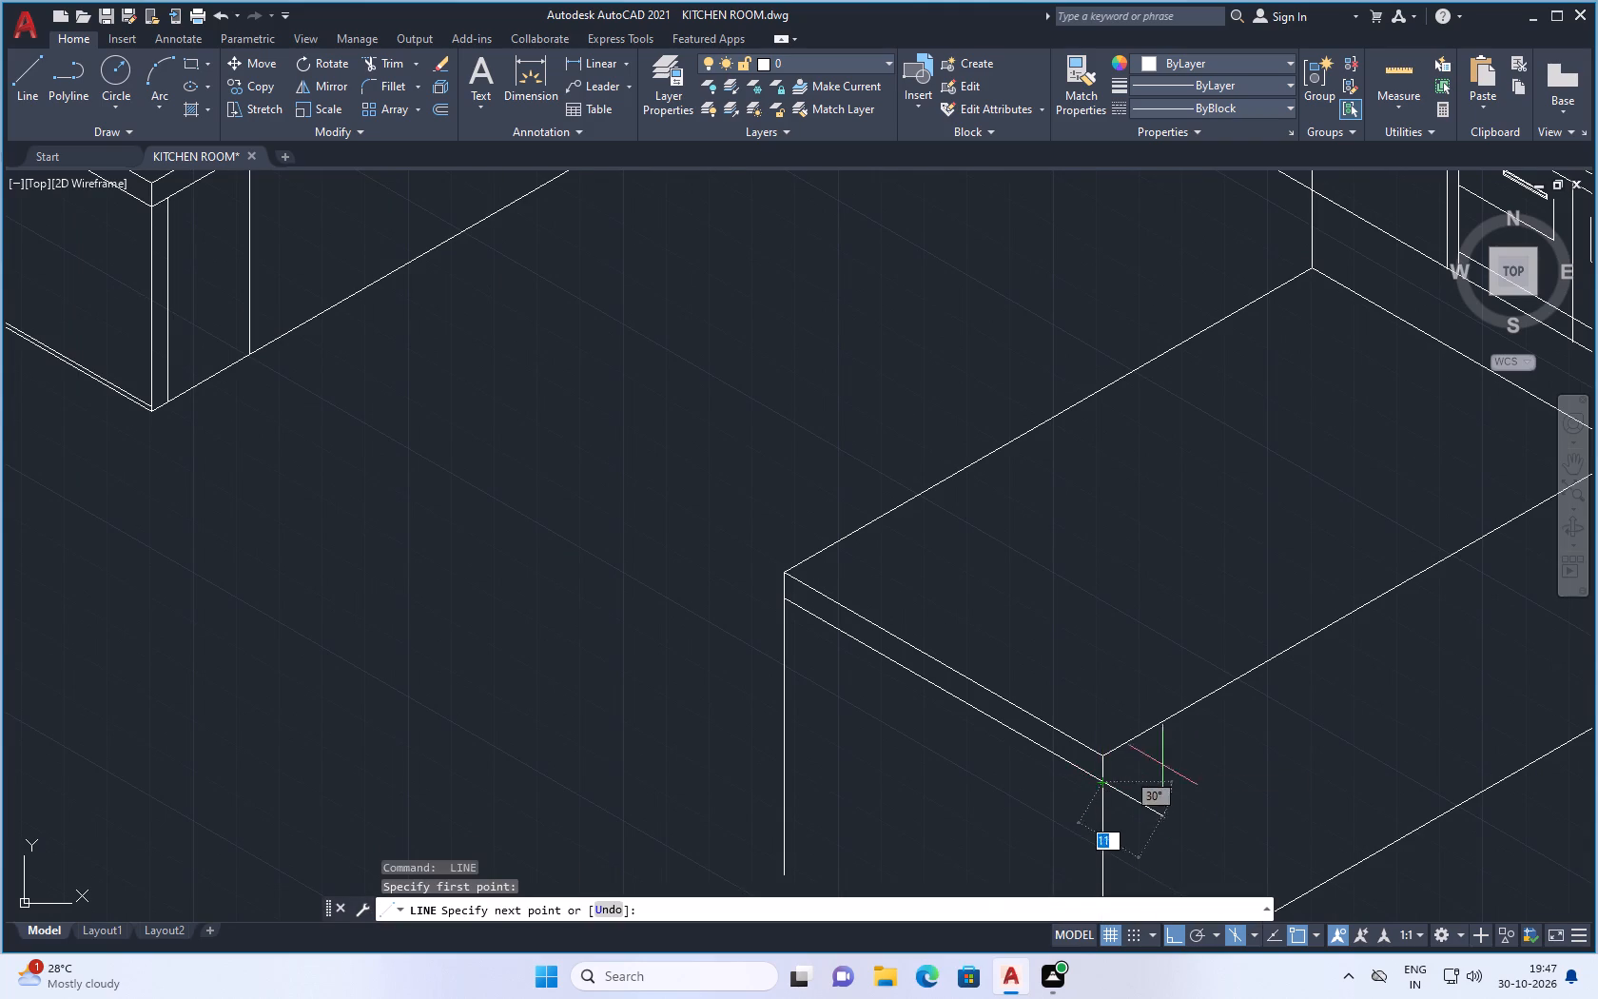
pyautogui.scroll(-1, 1194, 761)
pyautogui.click(1248, 932)
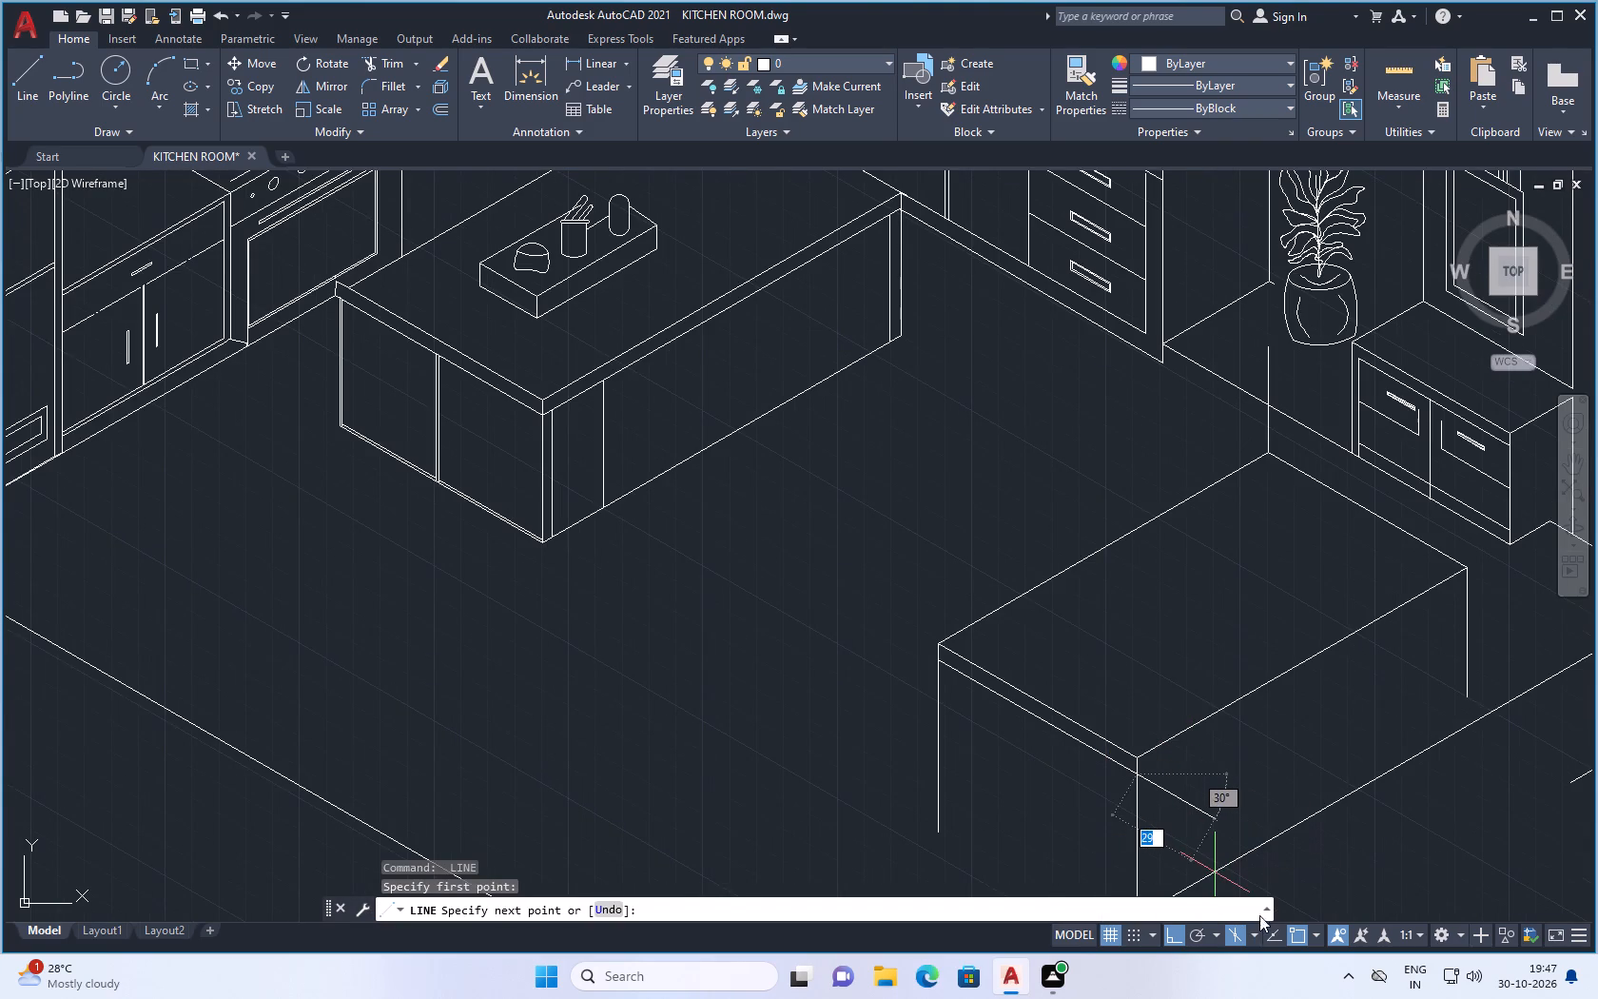
pyautogui.click(1272, 871)
pyautogui.scroll(-2, 1282, 736)
pyautogui.scroll(2, 1369, 695)
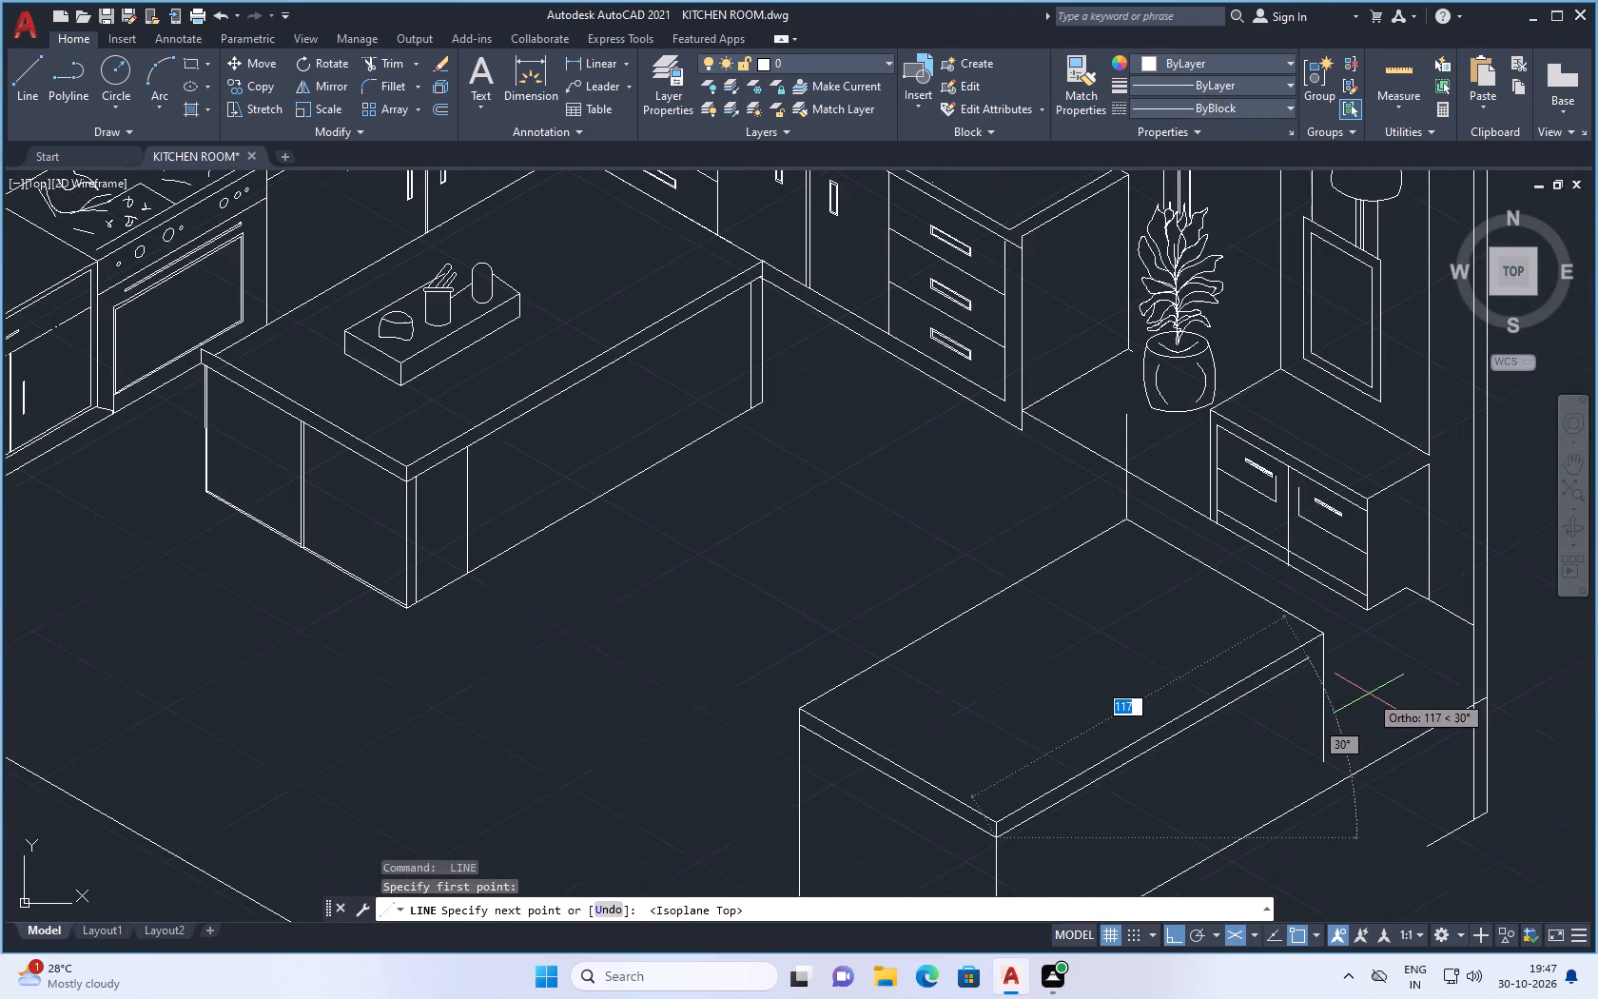
pyautogui.click(1387, 658)
pyautogui.press('space')
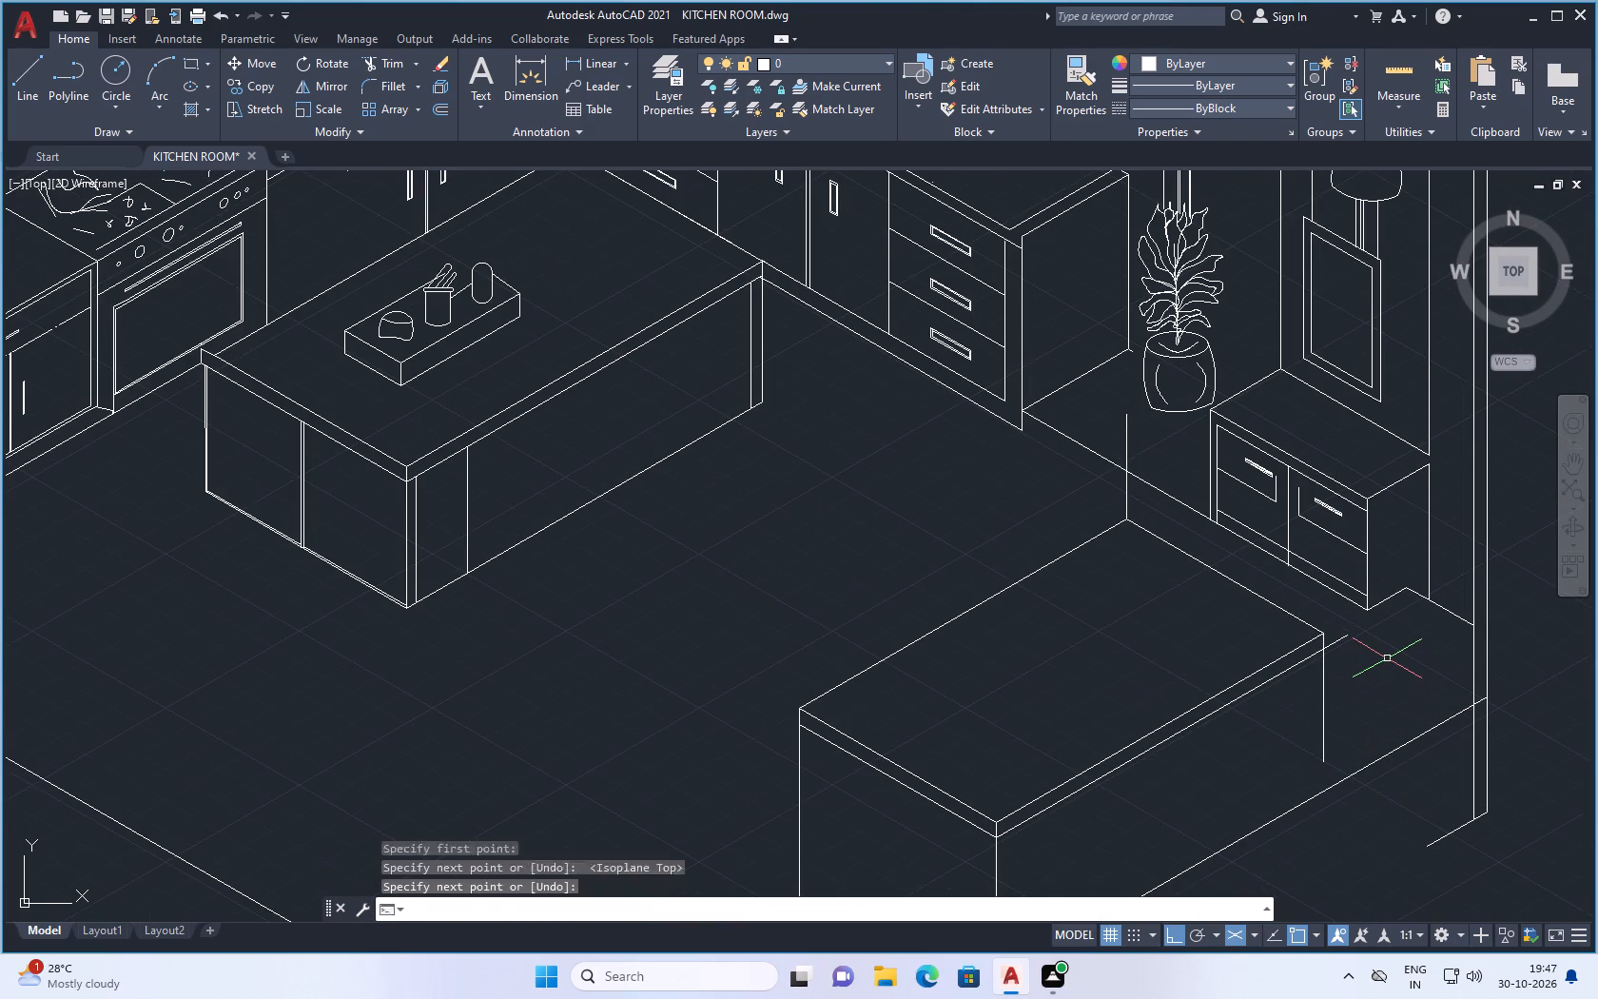
# Trim the part of the lower long edge that extends beyond the right-wall leg line.
pyautogui.write('tr')
pyautogui.press('Return')
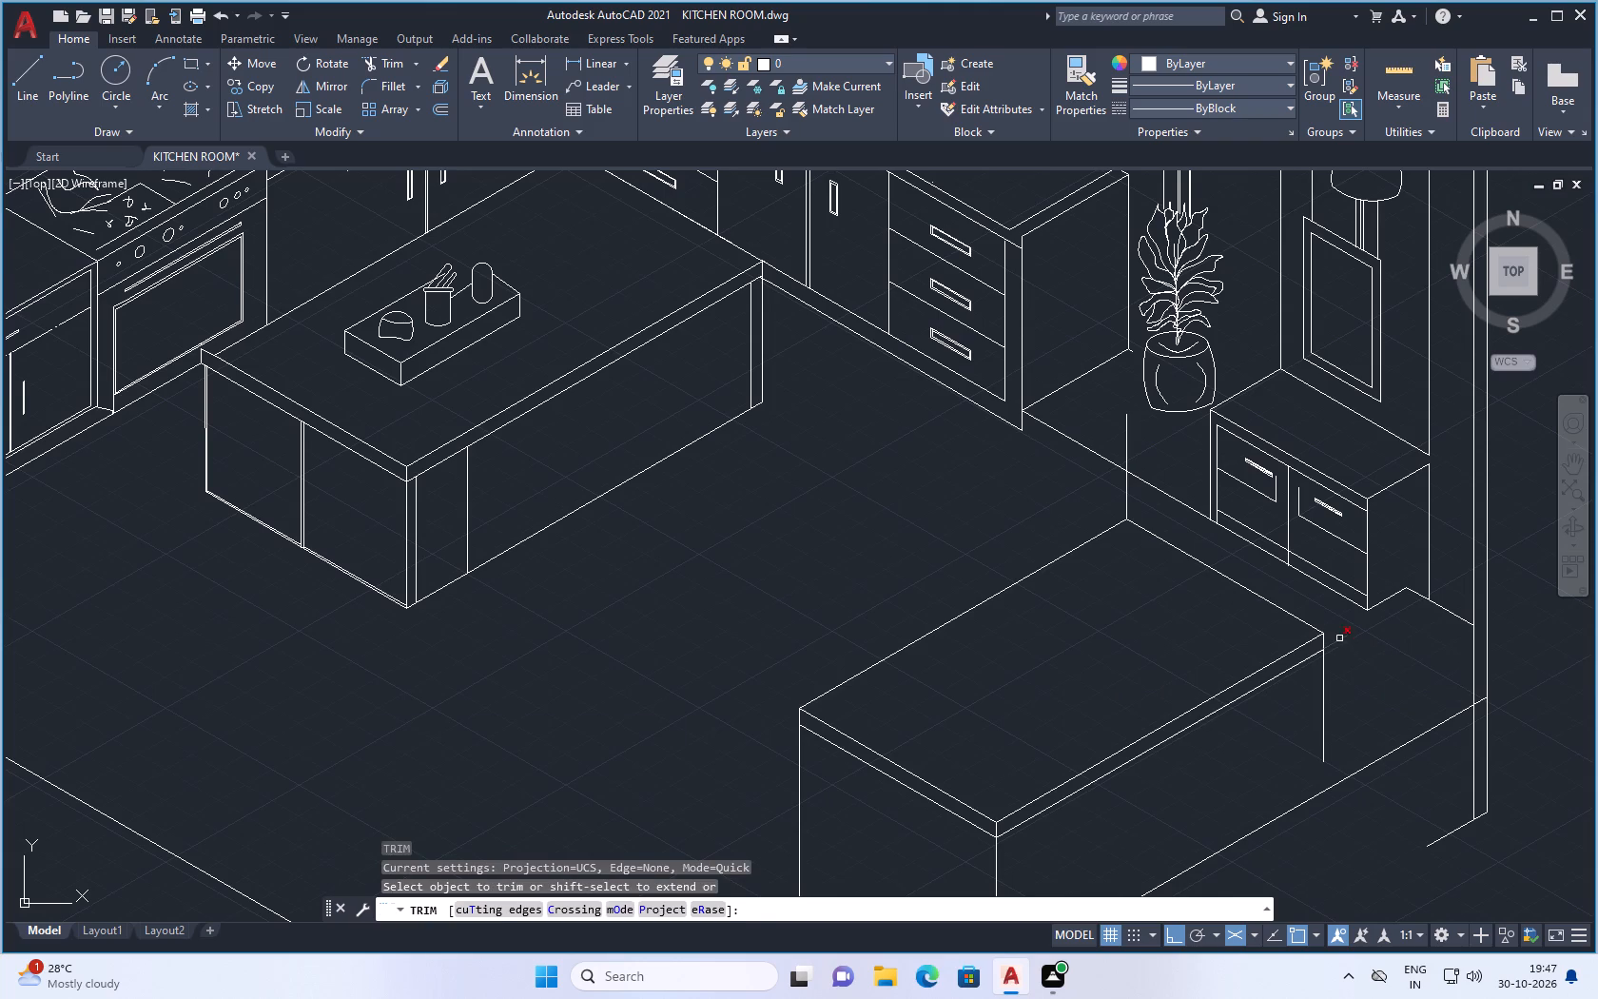
pyautogui.click(1339, 638)
pyautogui.press('Escape')
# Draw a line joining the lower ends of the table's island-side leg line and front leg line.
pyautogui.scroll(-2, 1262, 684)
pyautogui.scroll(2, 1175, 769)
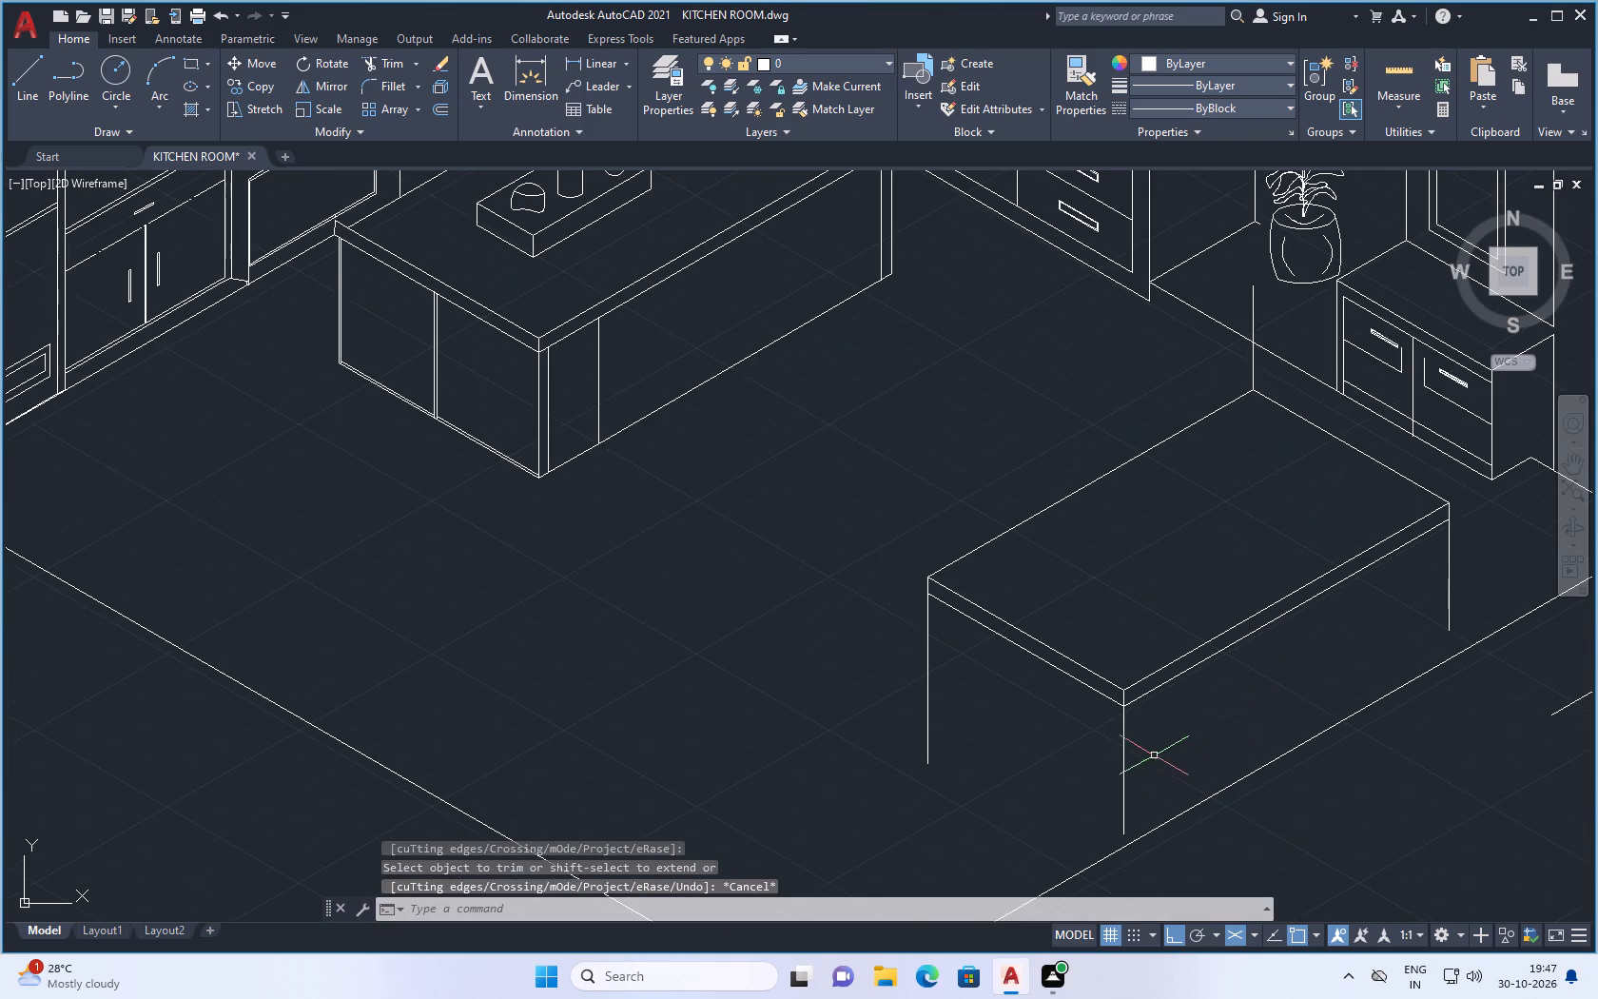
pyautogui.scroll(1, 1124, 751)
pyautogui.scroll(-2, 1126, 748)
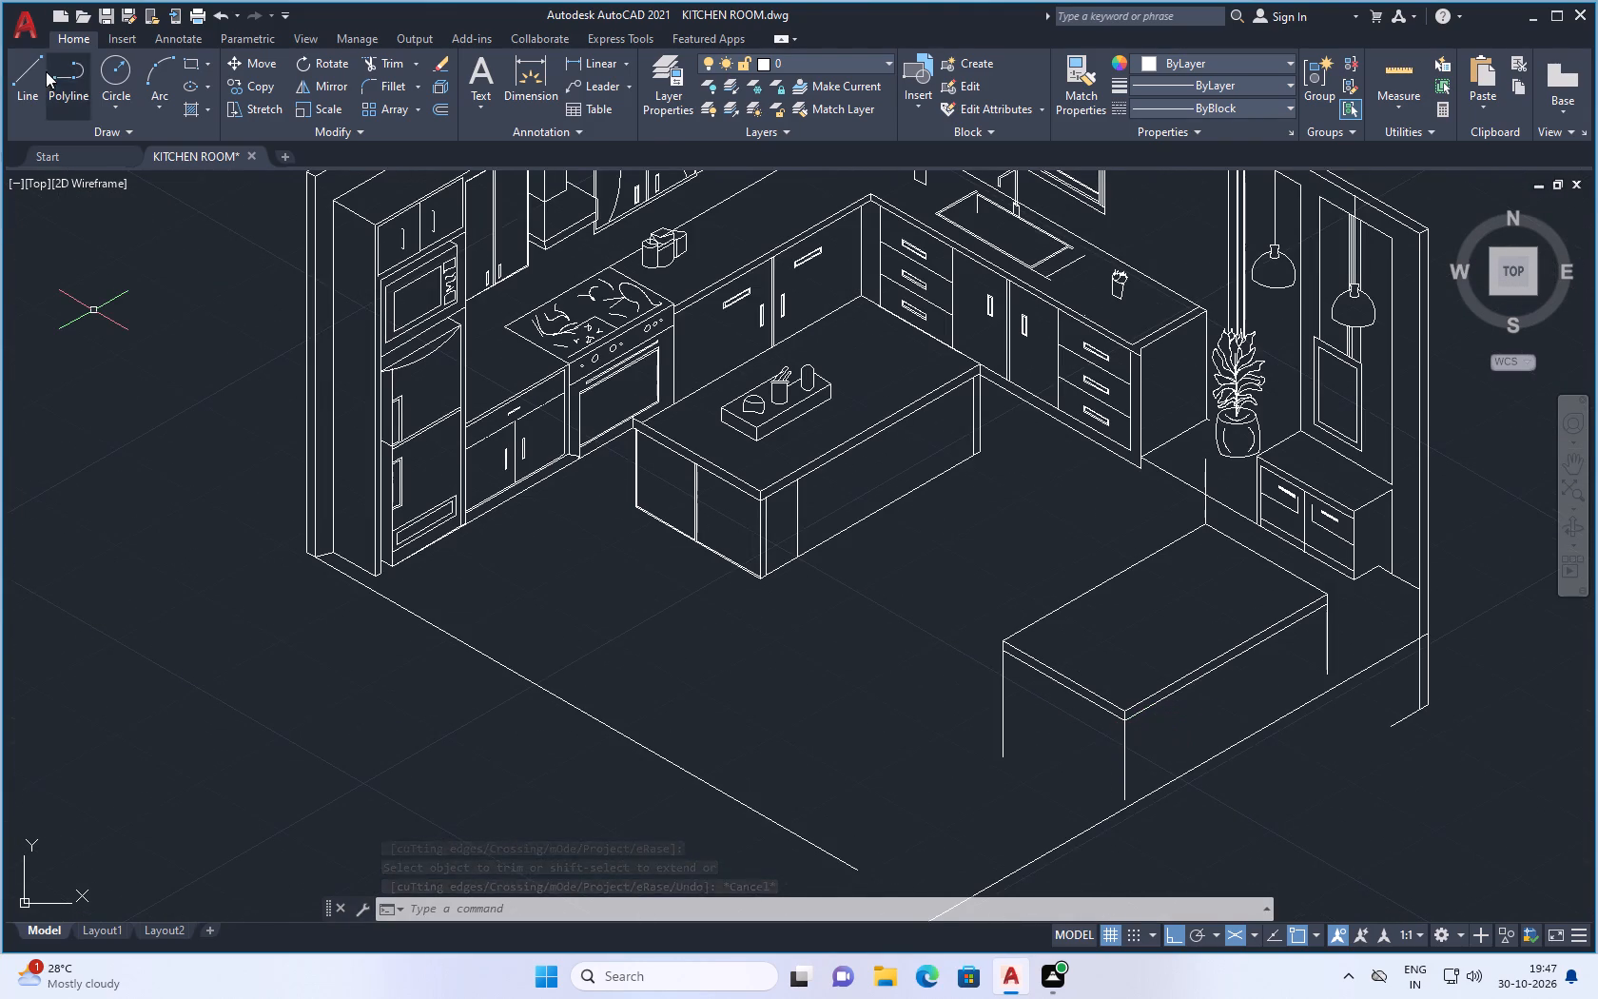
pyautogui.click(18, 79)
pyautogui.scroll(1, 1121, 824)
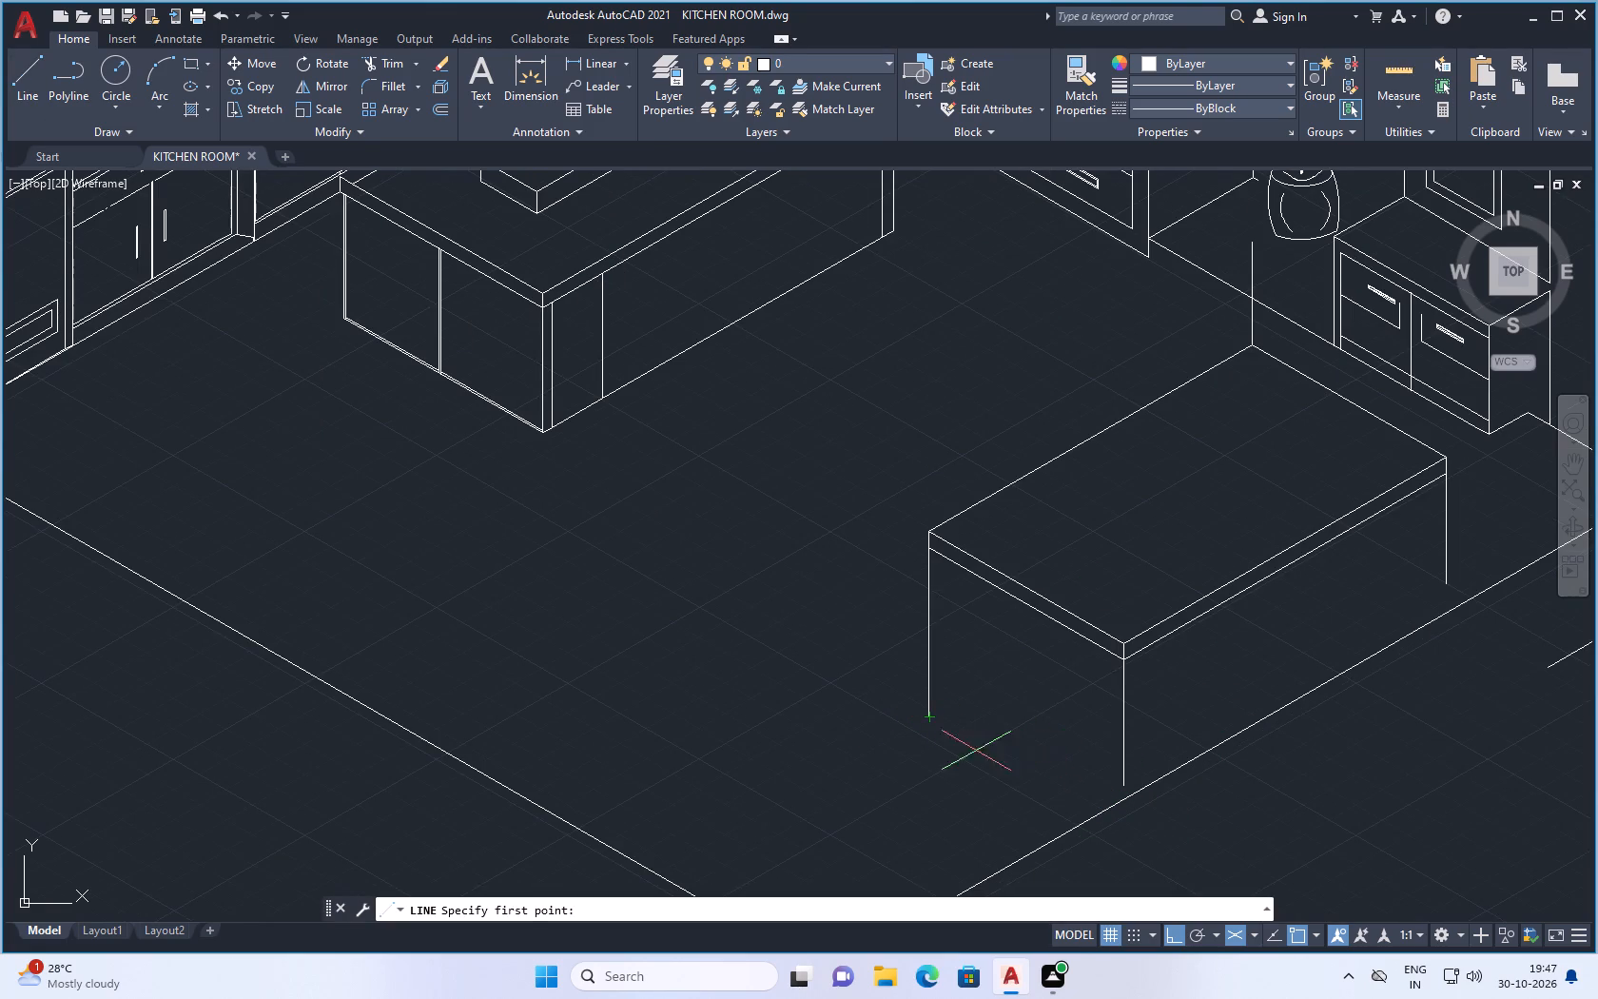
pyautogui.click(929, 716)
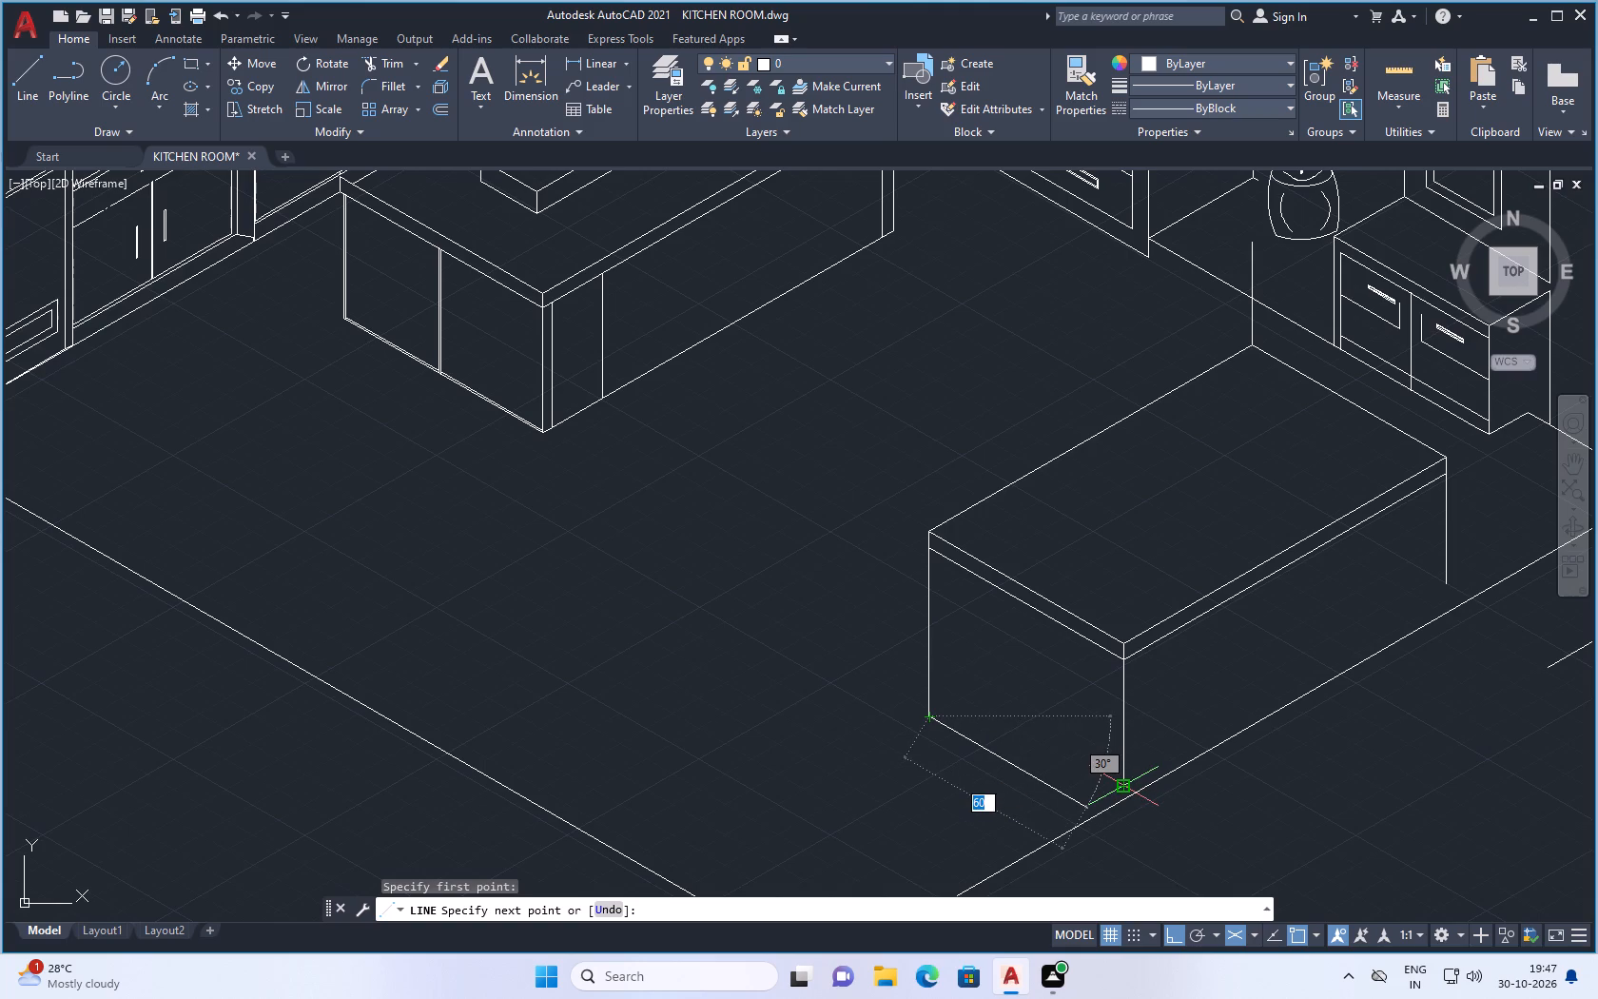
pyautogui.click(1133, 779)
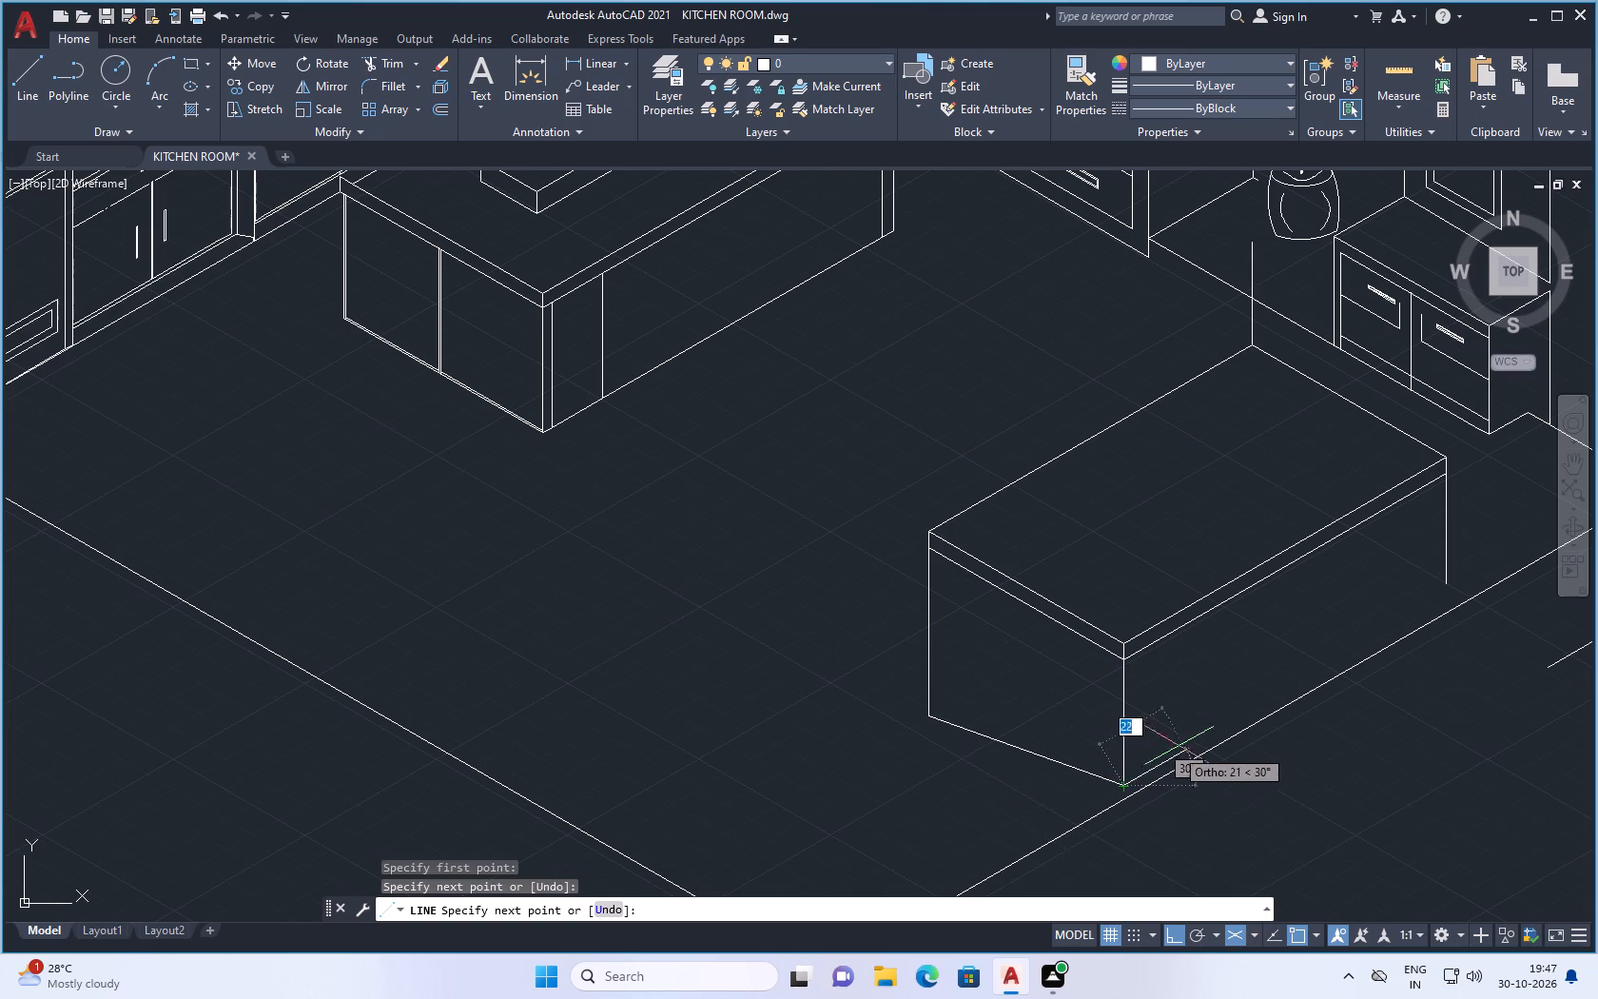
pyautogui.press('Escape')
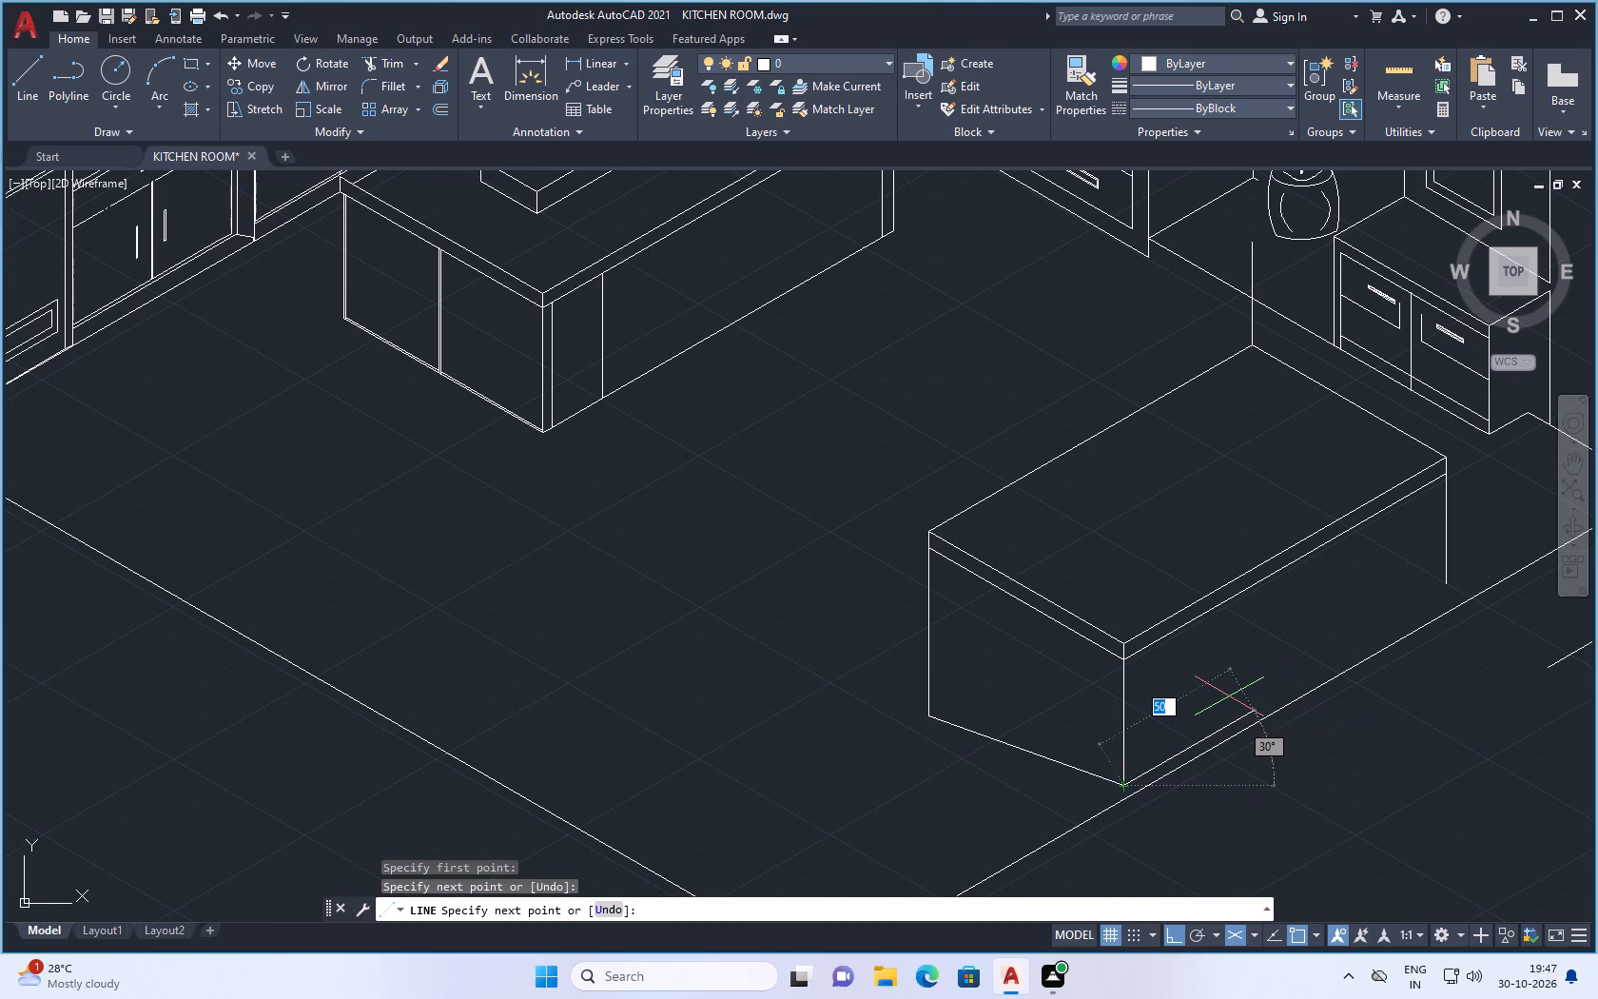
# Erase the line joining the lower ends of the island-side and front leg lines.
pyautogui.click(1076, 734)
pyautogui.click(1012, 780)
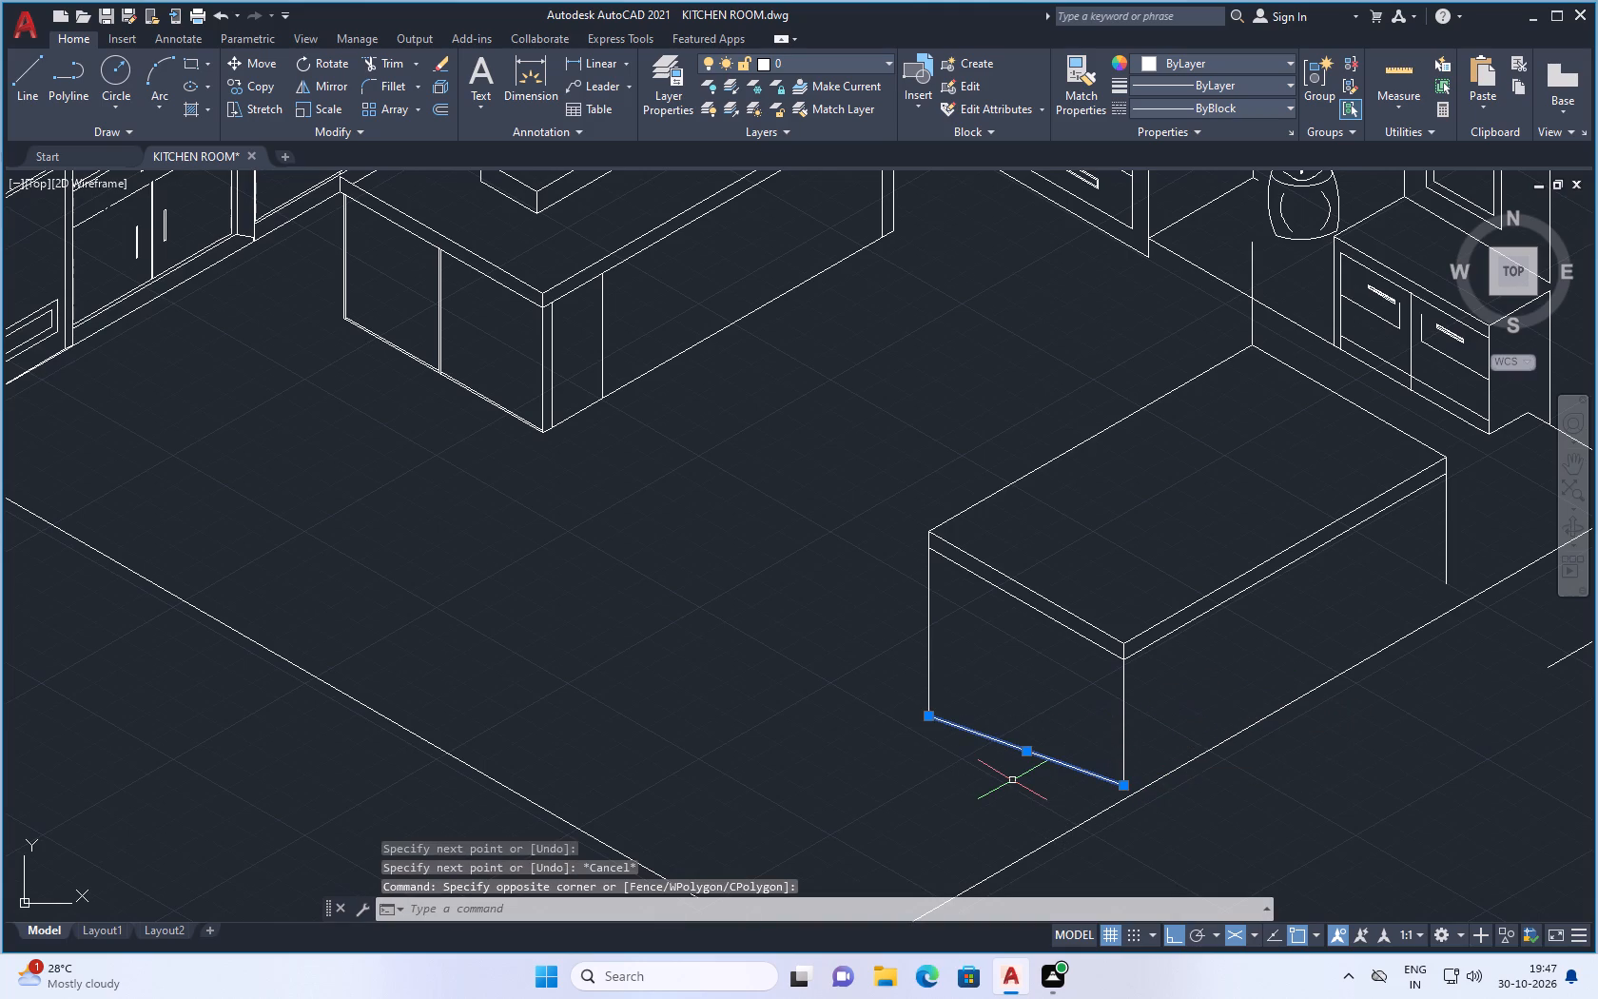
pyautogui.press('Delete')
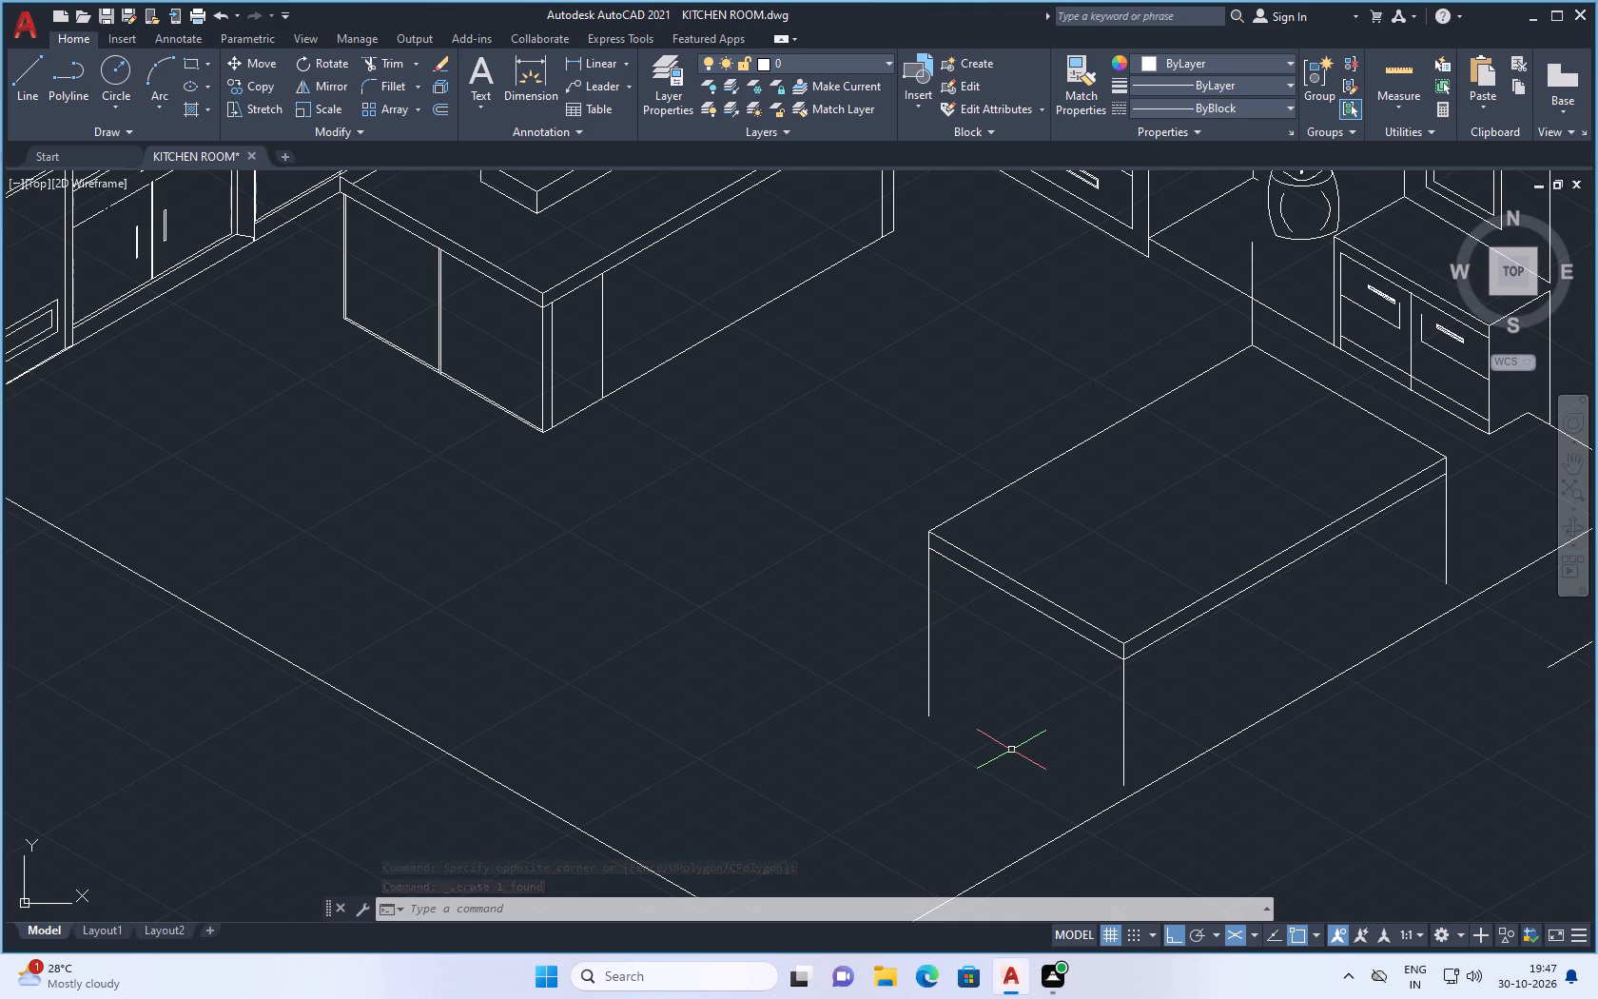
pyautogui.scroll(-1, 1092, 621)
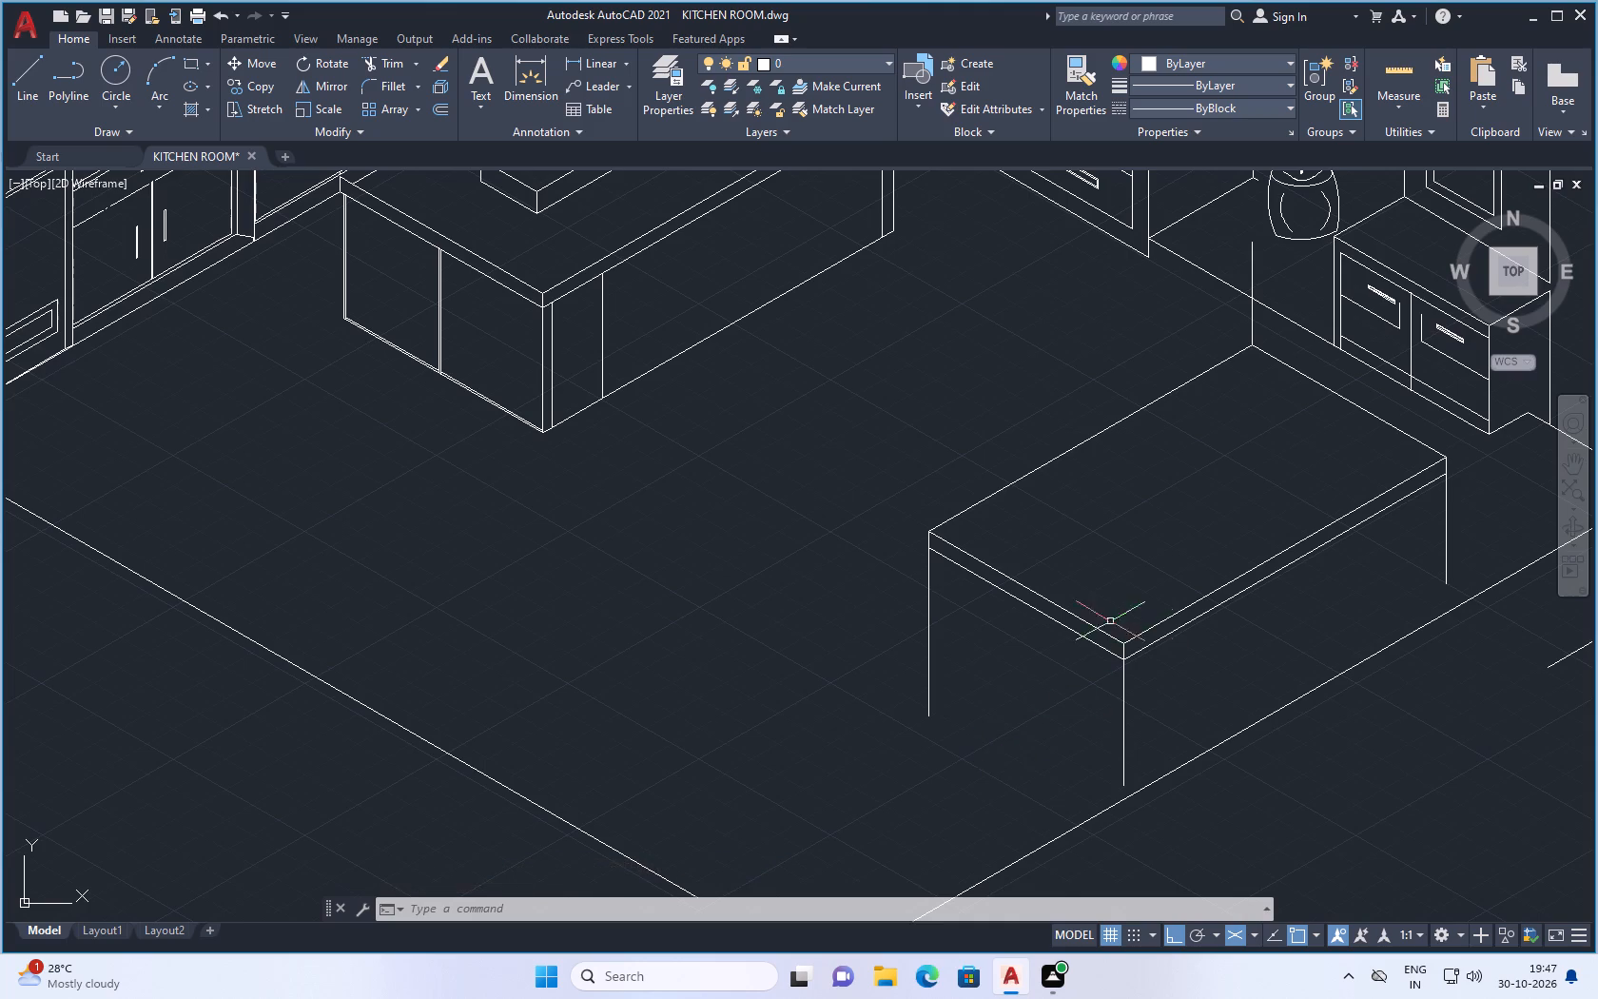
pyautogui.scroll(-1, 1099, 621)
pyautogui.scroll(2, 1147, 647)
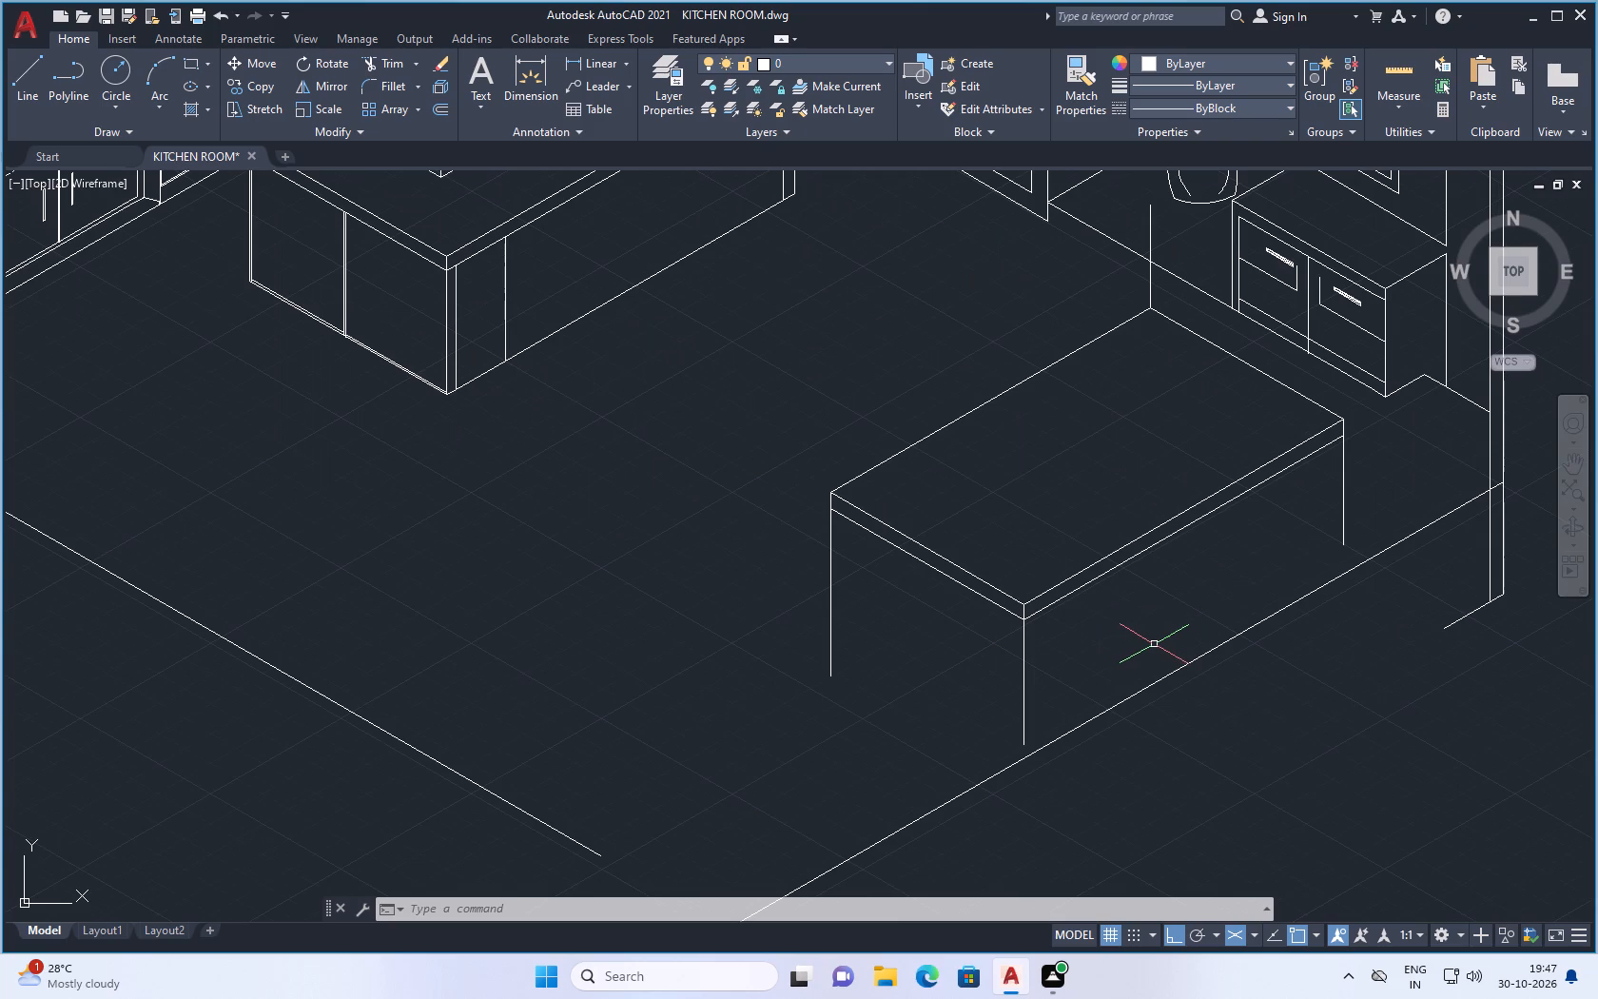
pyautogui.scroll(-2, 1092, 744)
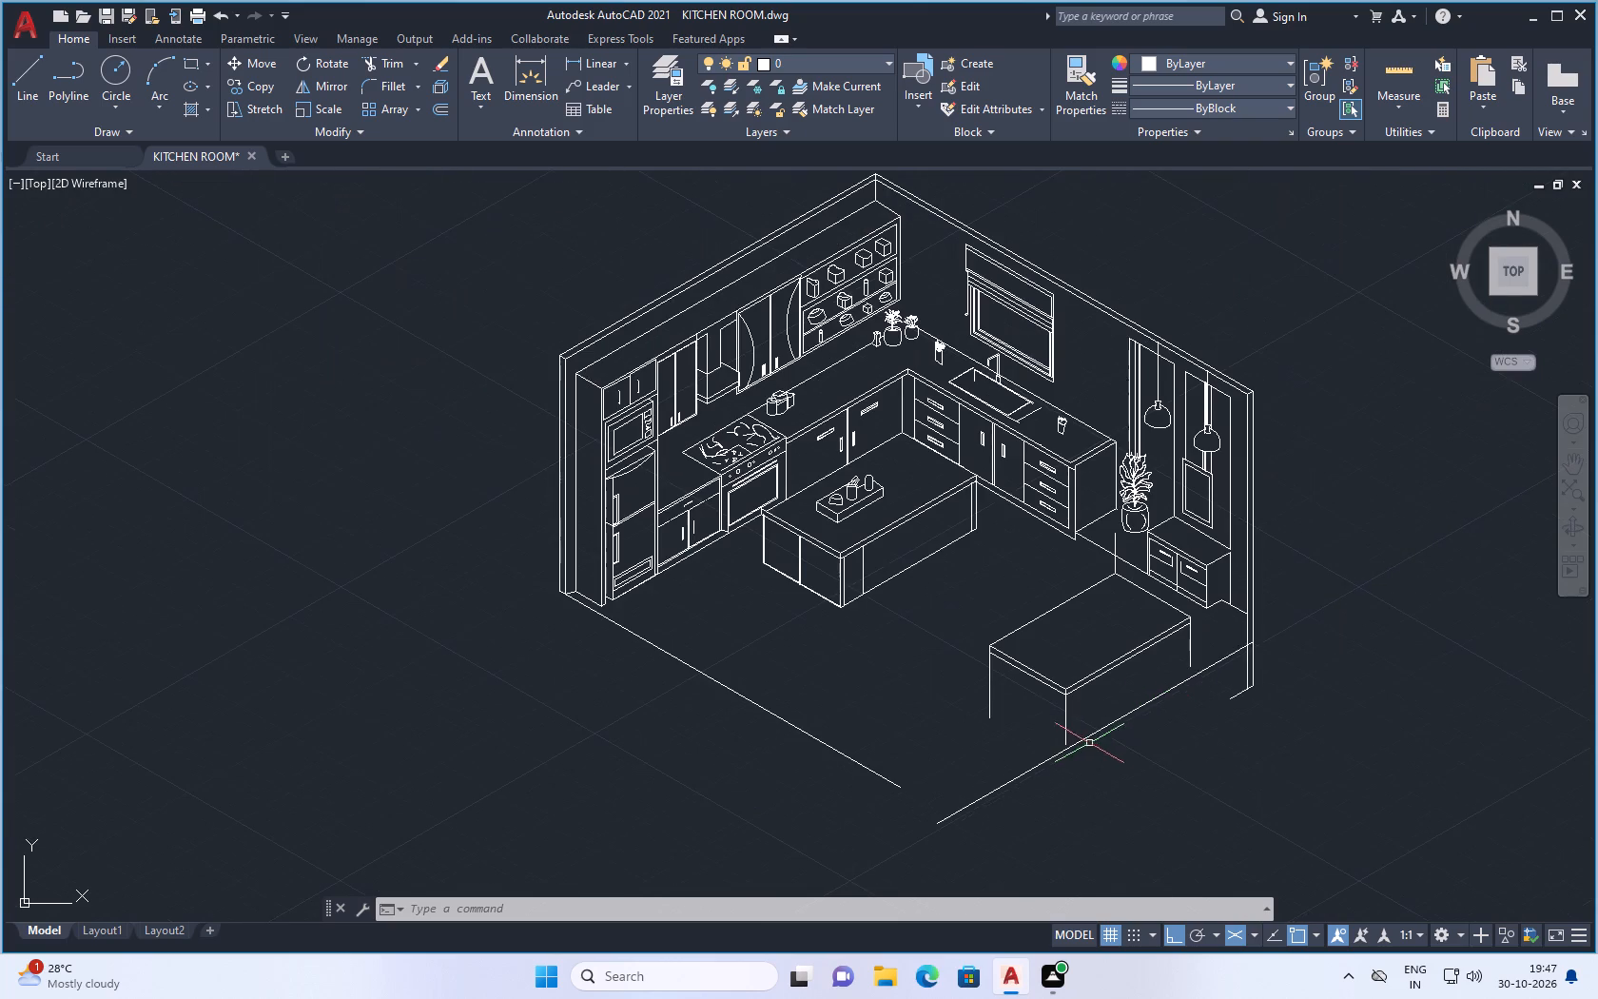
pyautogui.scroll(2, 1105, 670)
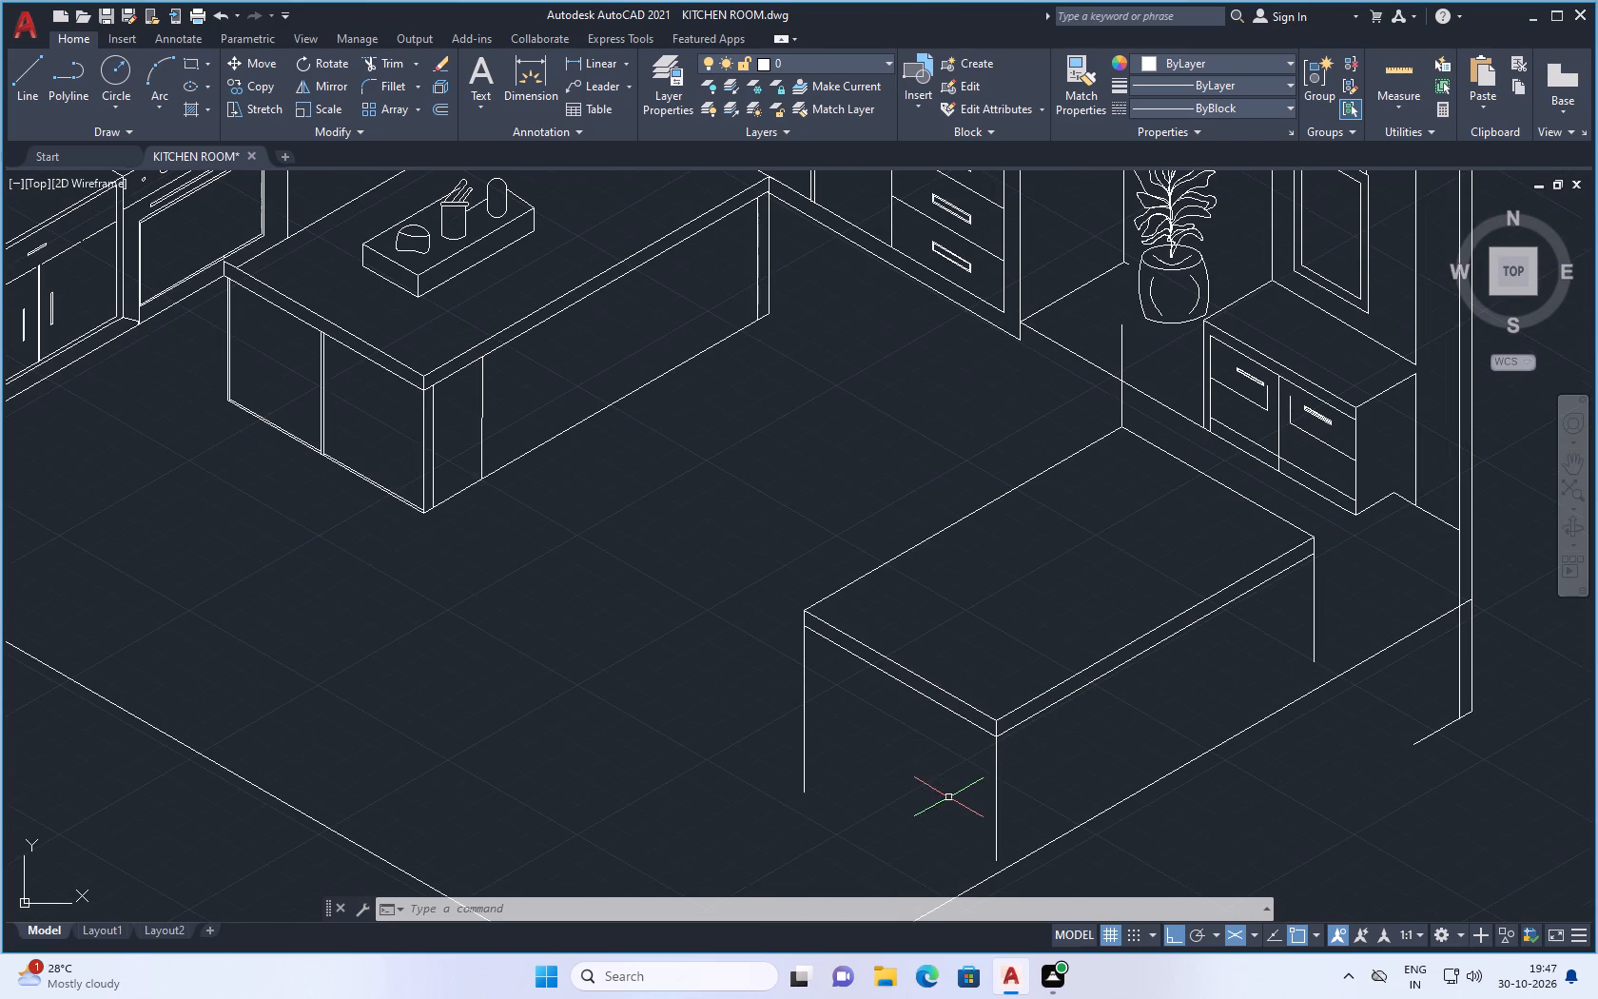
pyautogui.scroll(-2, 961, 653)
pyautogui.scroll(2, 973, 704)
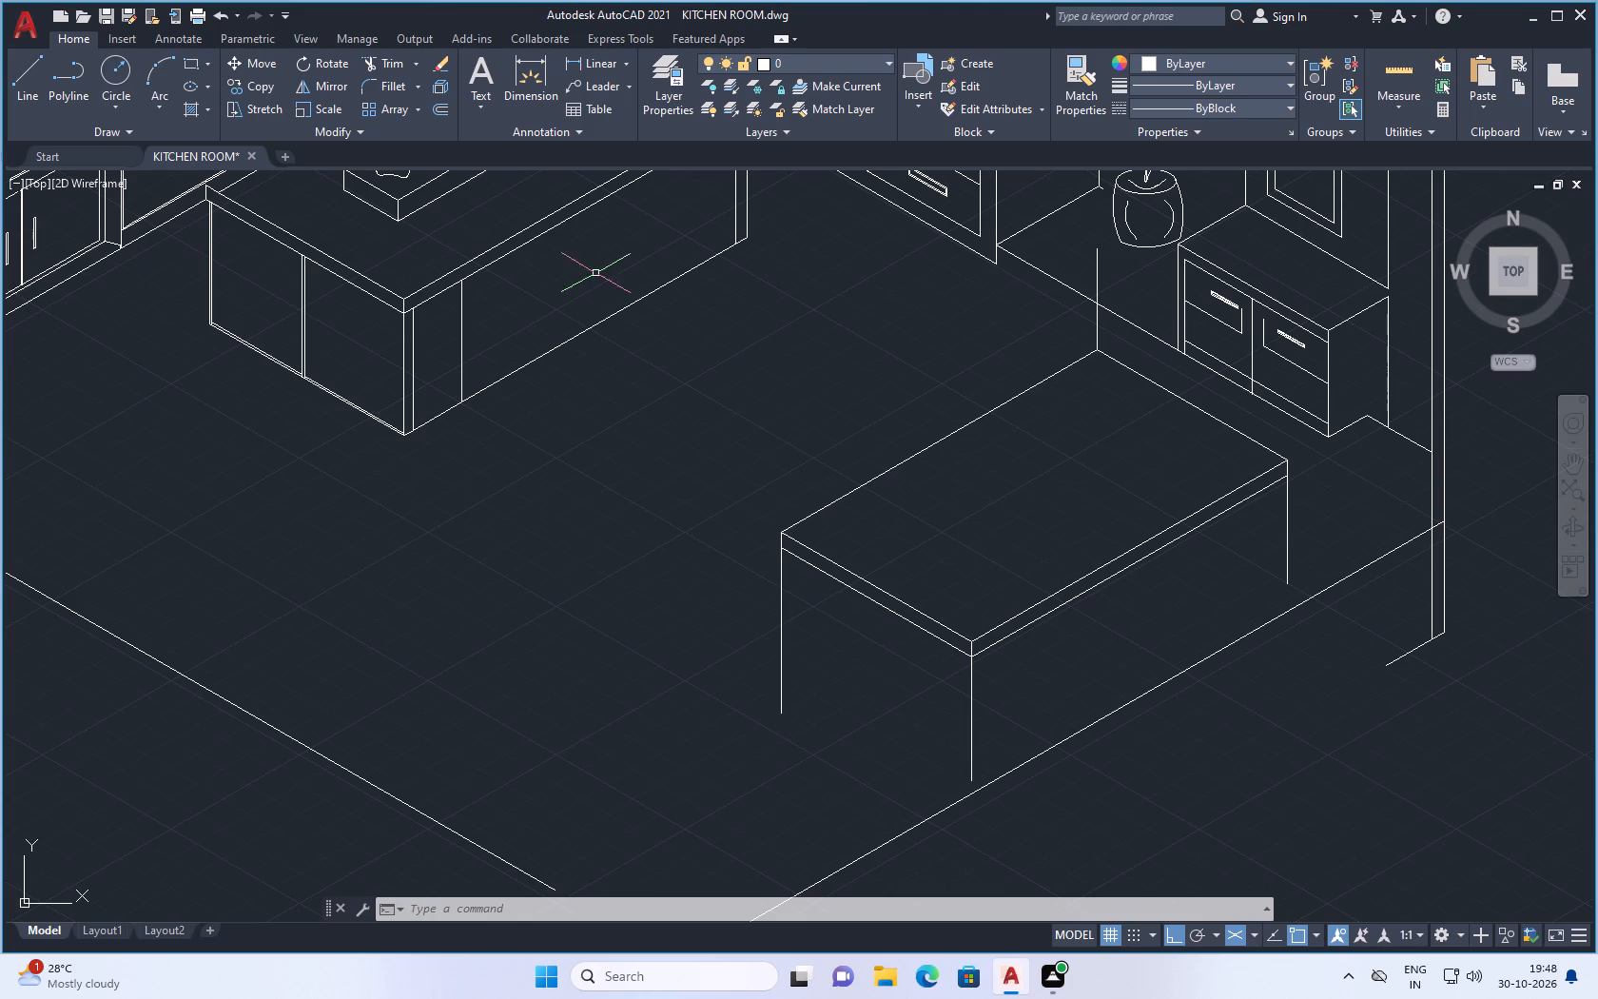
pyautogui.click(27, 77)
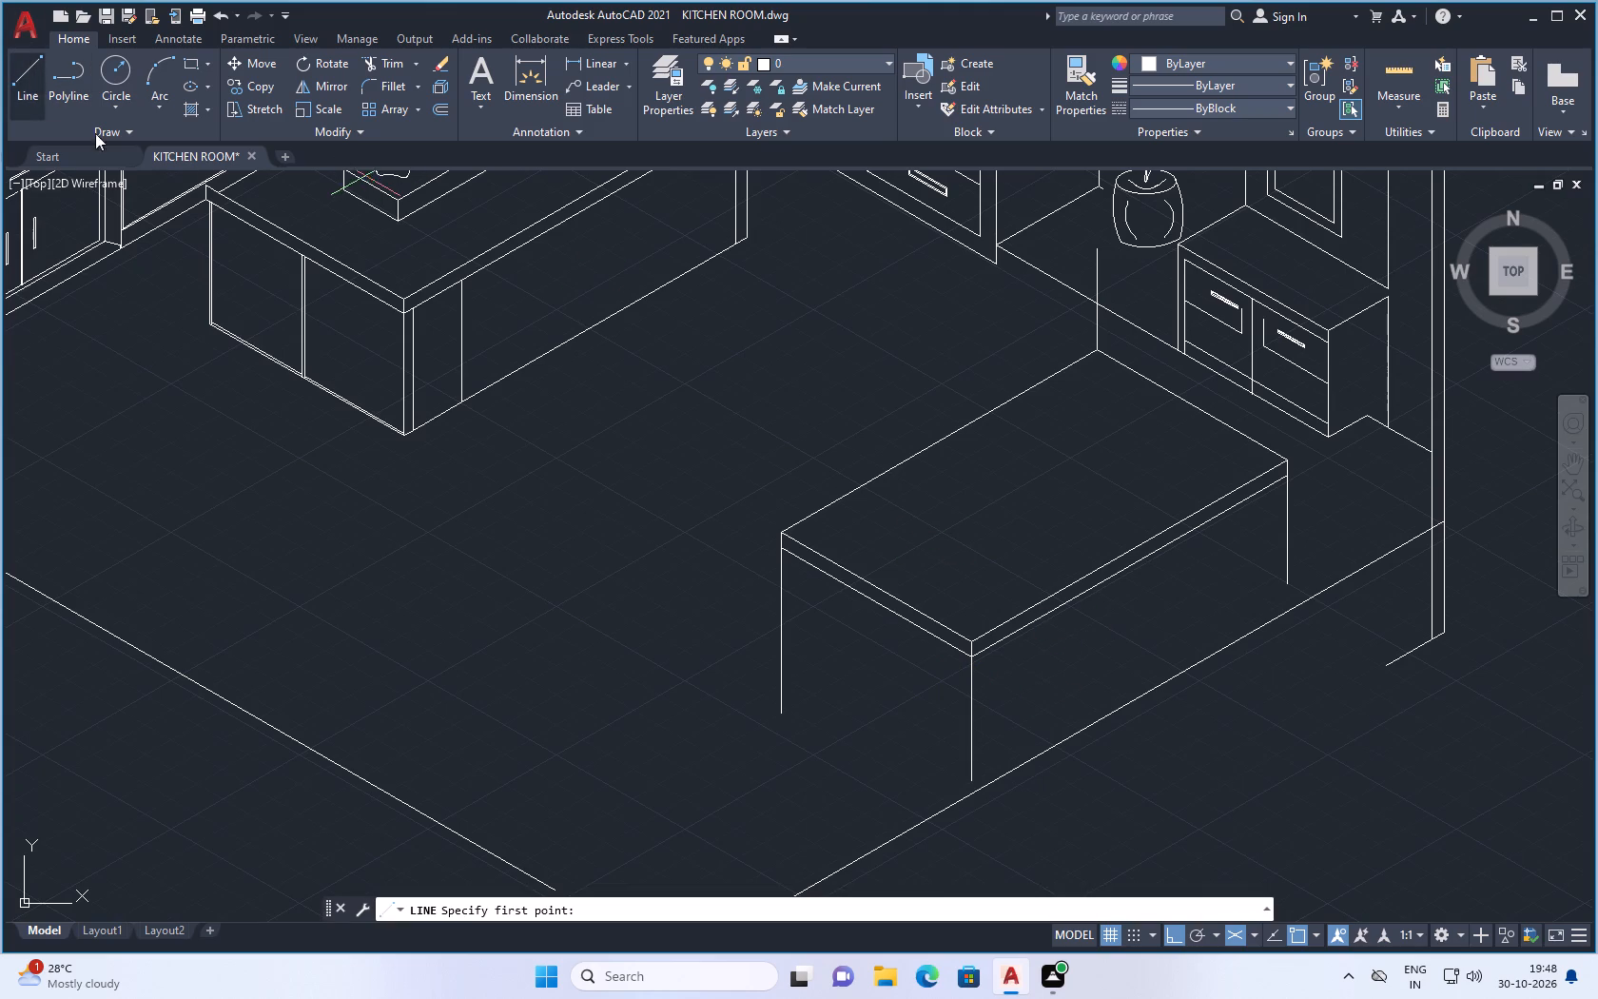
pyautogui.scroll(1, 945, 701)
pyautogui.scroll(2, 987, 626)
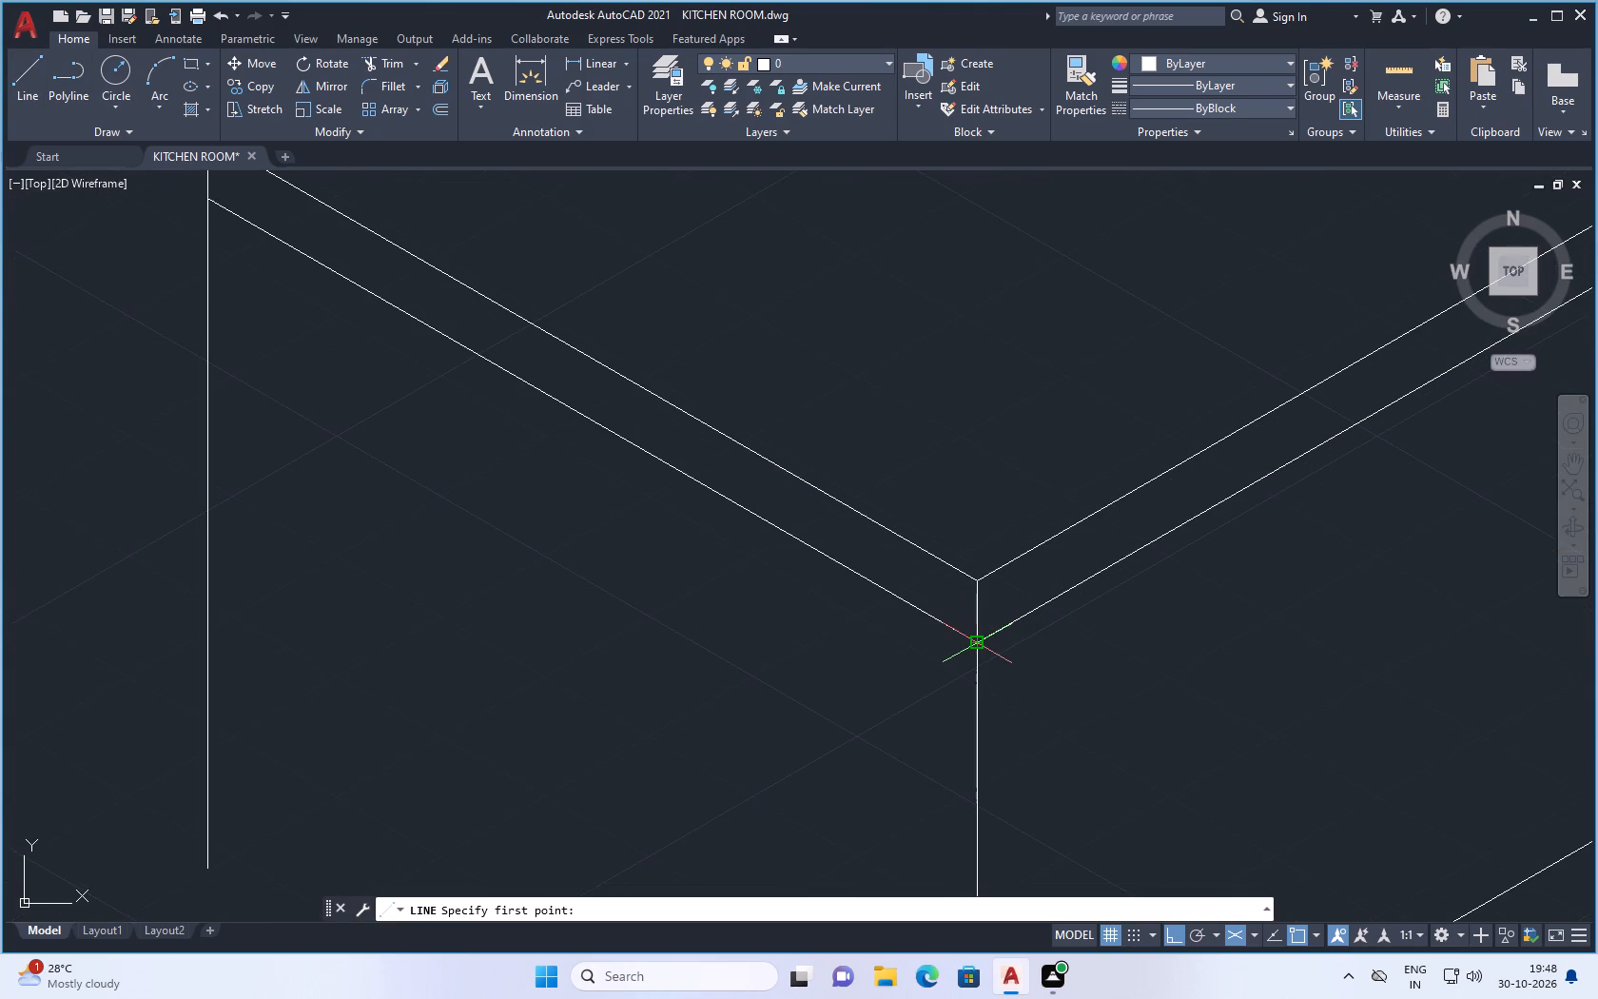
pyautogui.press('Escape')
# Draw the right-wall leg's inner vertical line in Isoplane Left, about 41 units down from the tabletop's upper long edge near its corner.
pyautogui.scroll(-3, 887, 599)
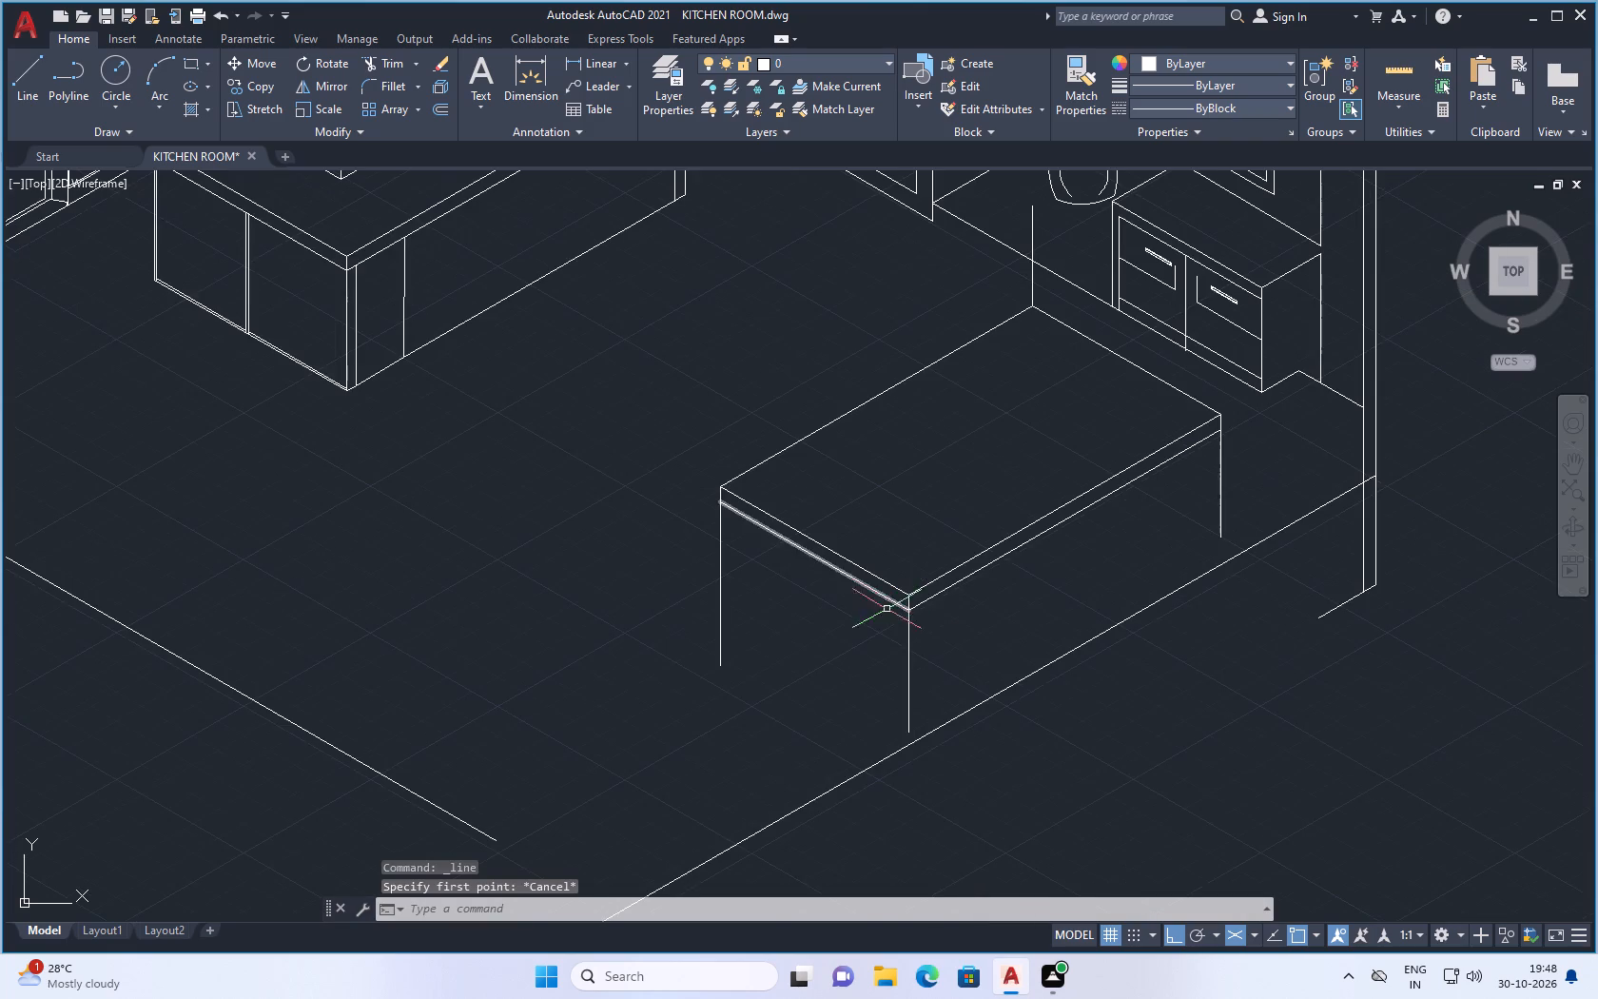
pyautogui.scroll(-1, 1025, 522)
pyautogui.scroll(1, 1110, 502)
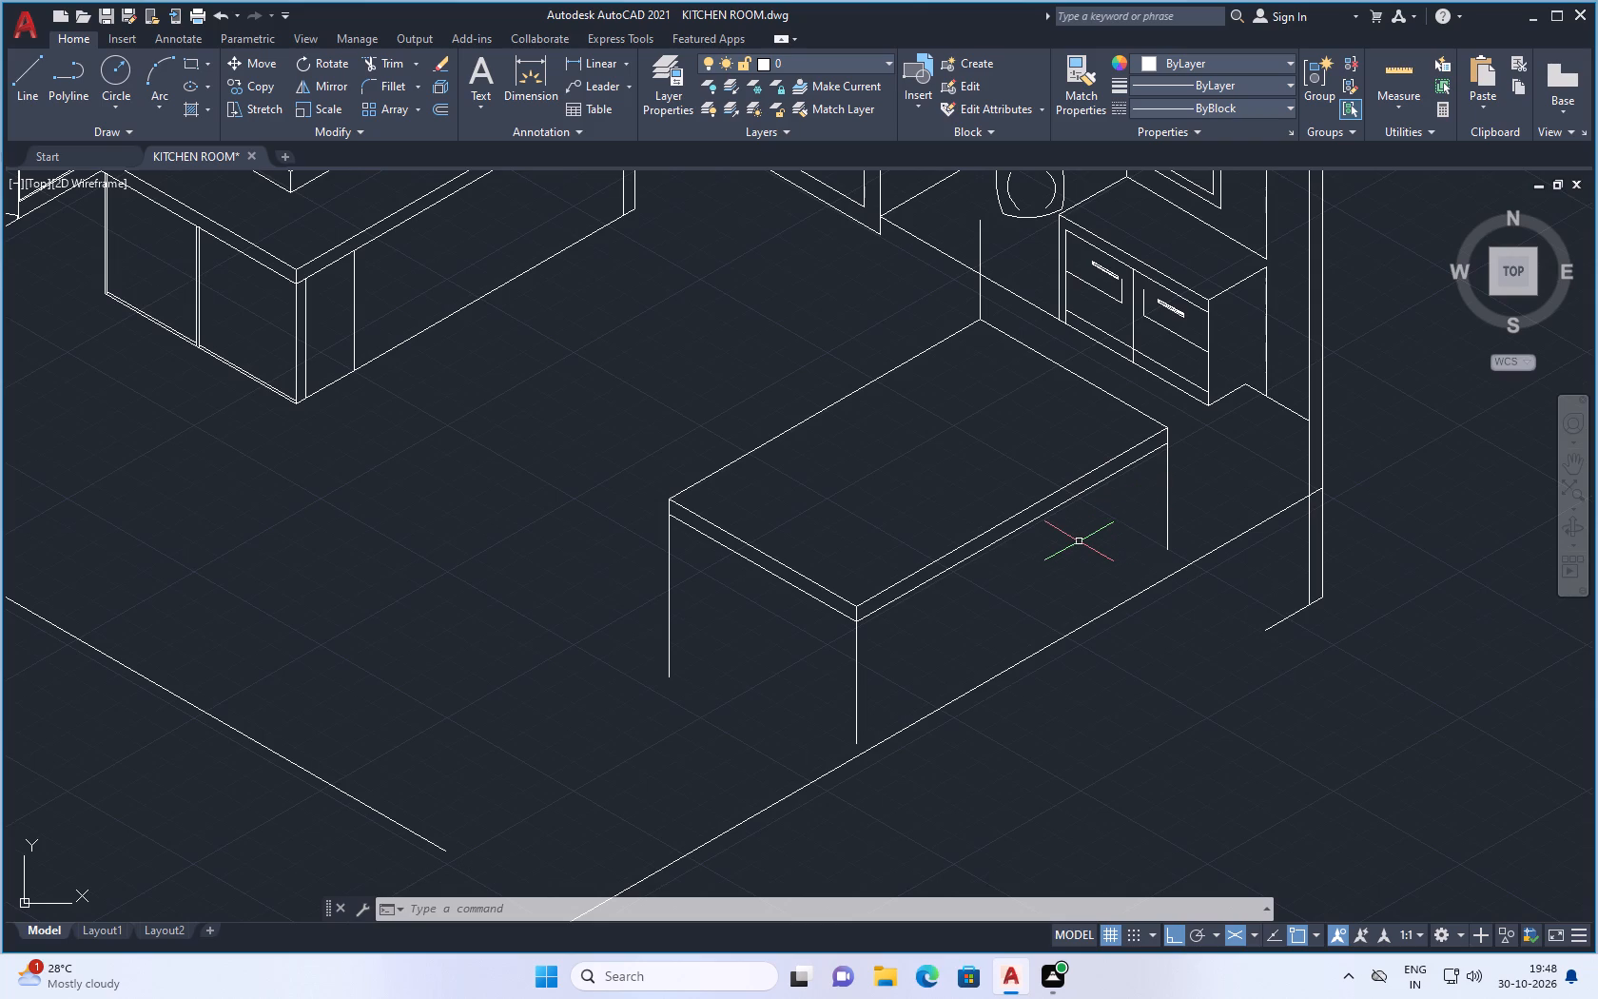
pyautogui.scroll(2, 1166, 453)
pyautogui.press('space')
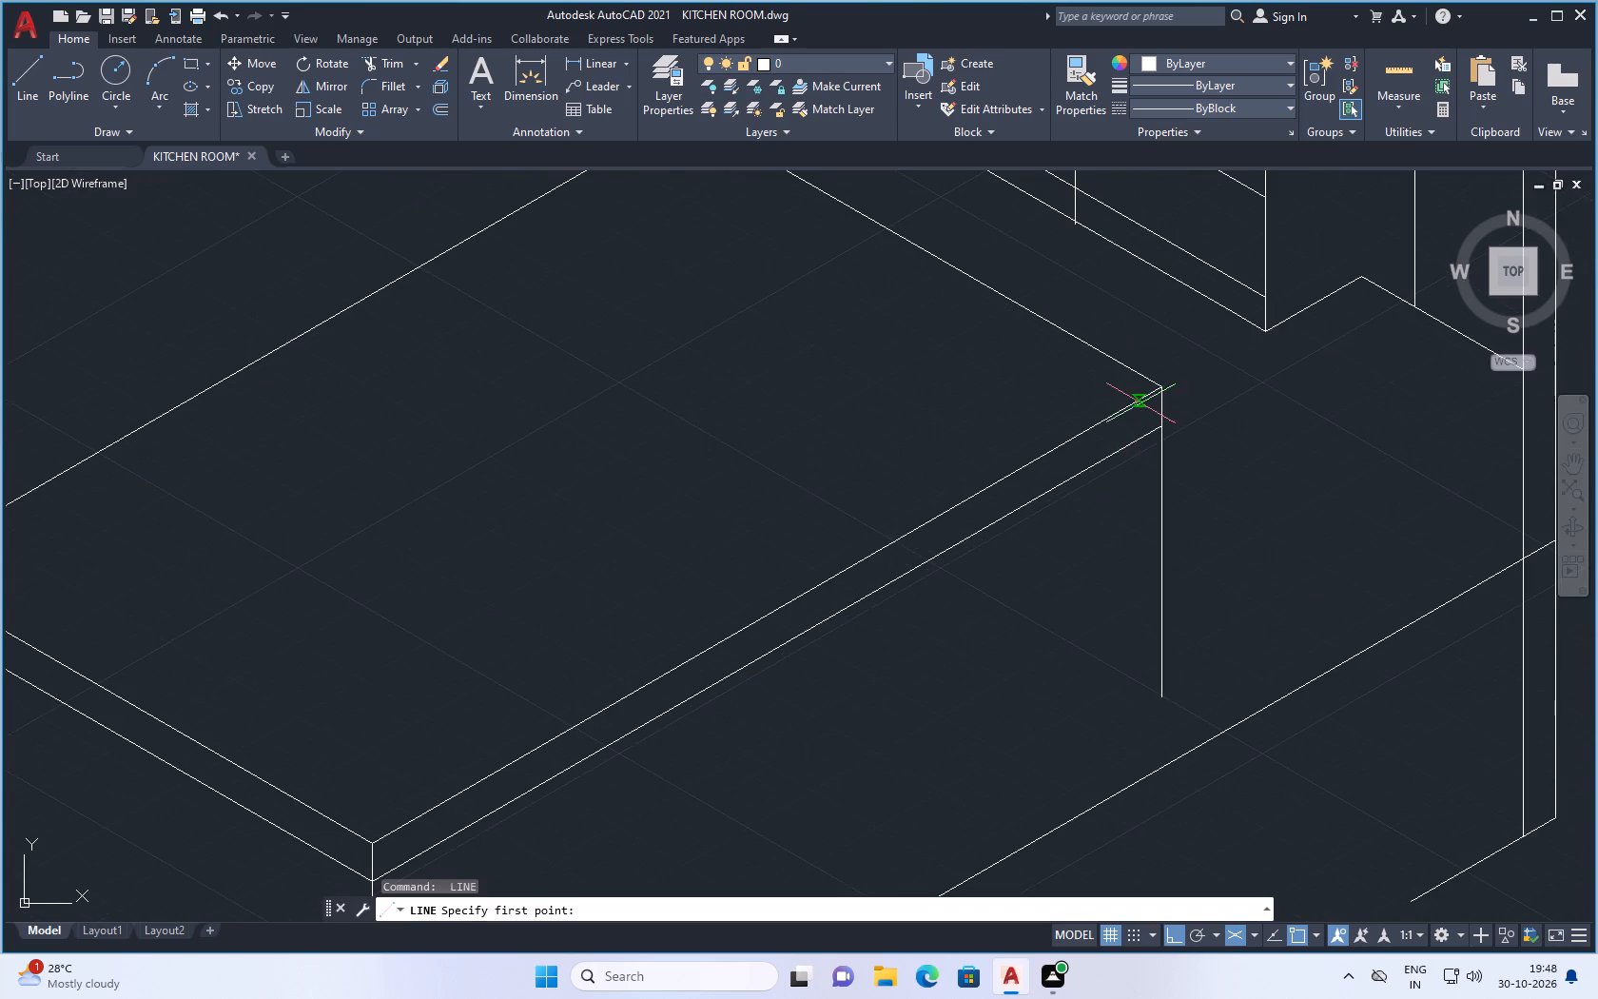
pyautogui.click(1135, 405)
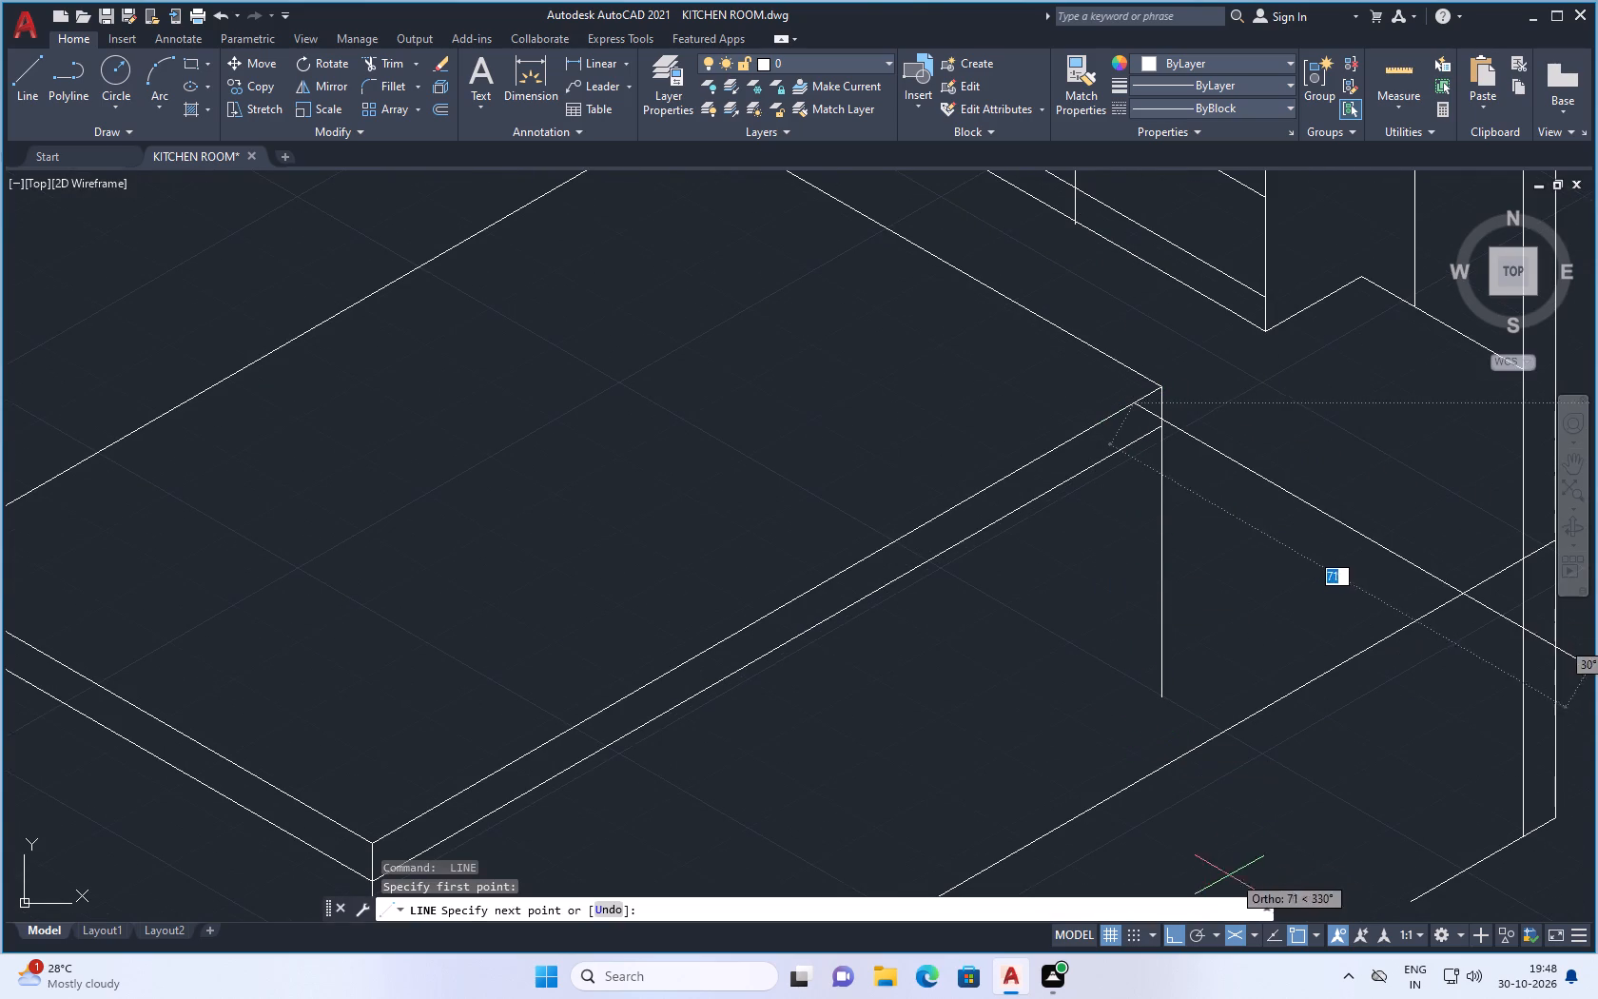
pyautogui.click(1256, 933)
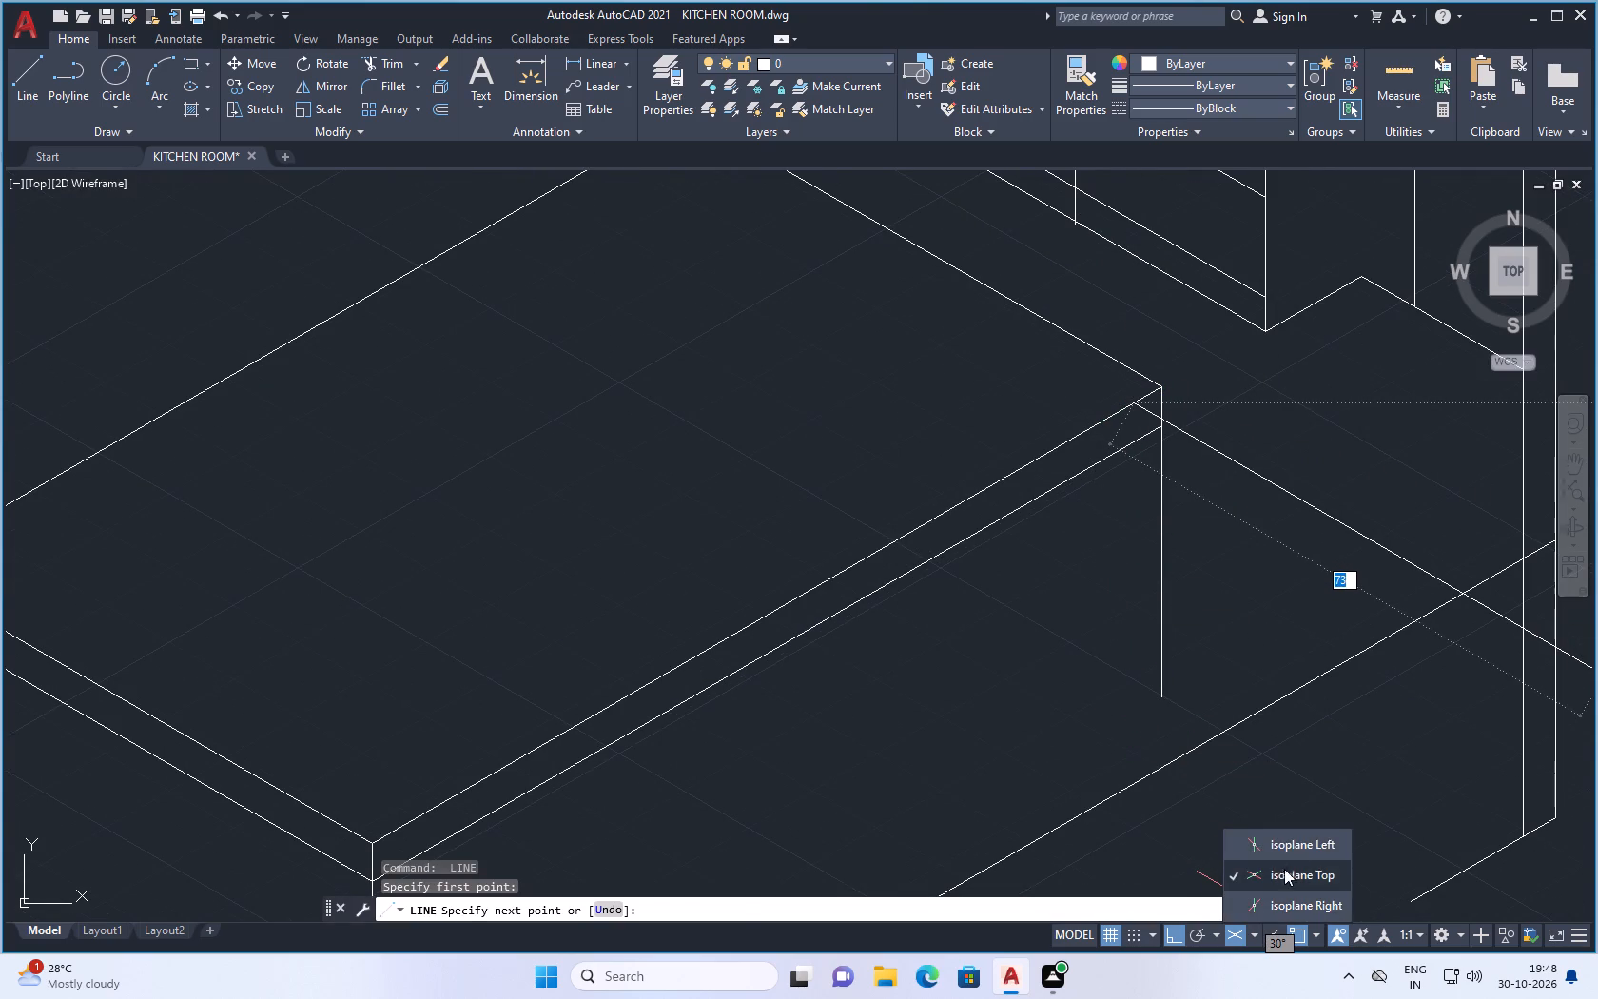
pyautogui.click(1289, 842)
pyautogui.scroll(2, 1145, 718)
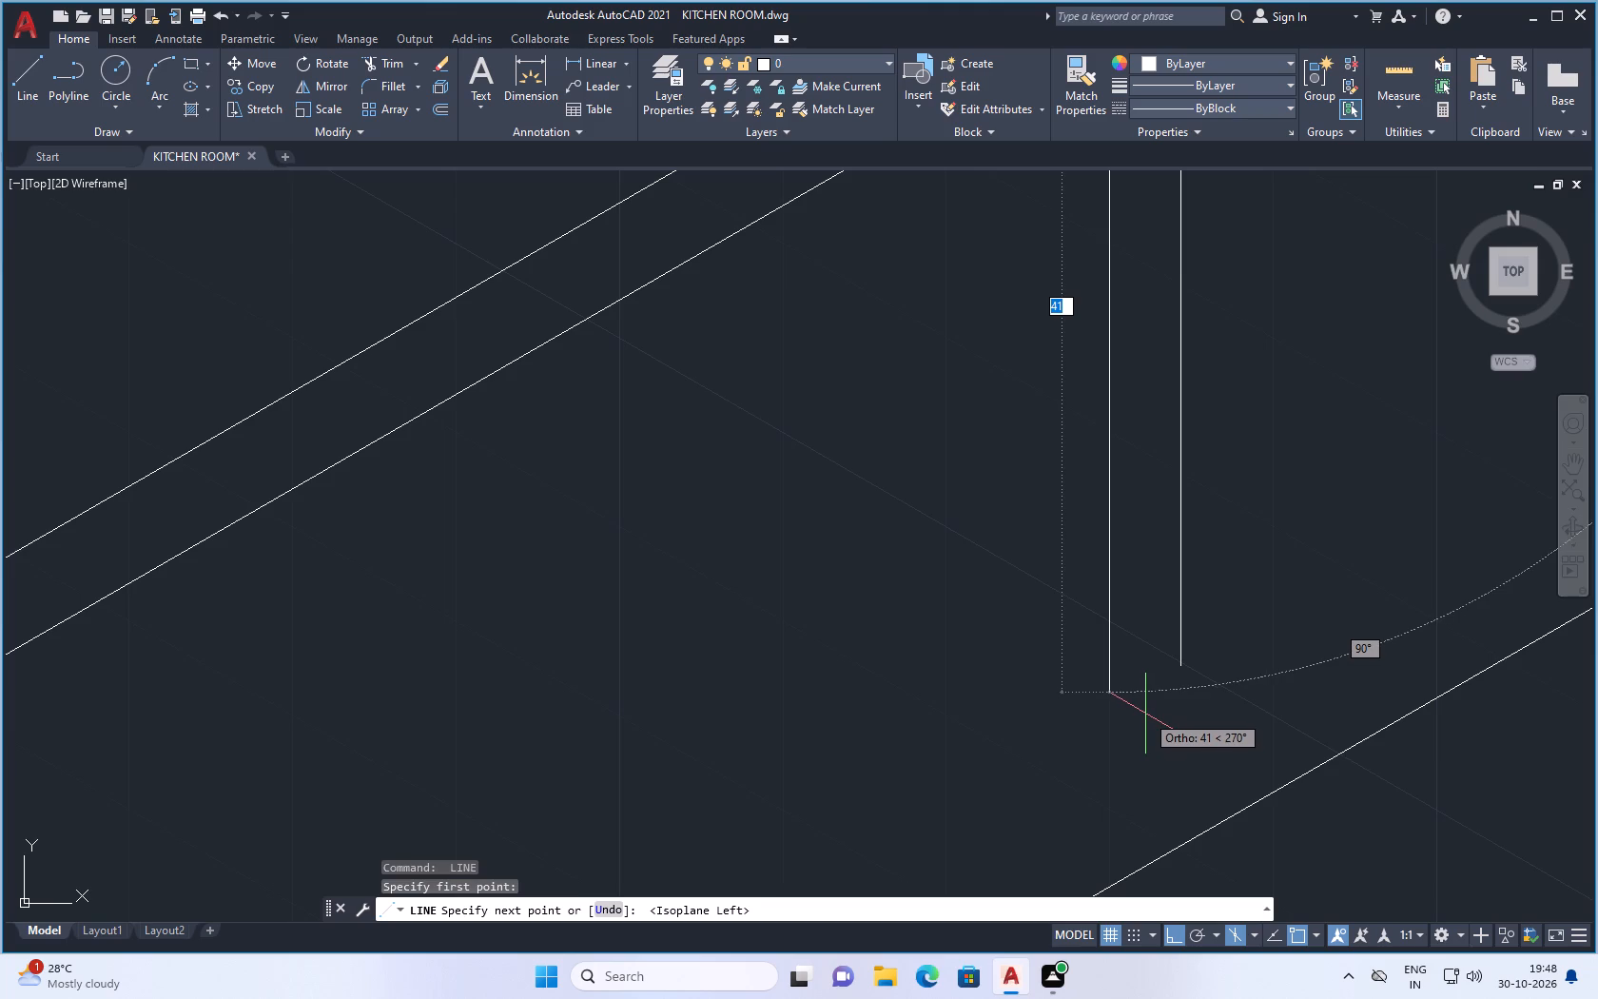
pyautogui.click(1111, 715)
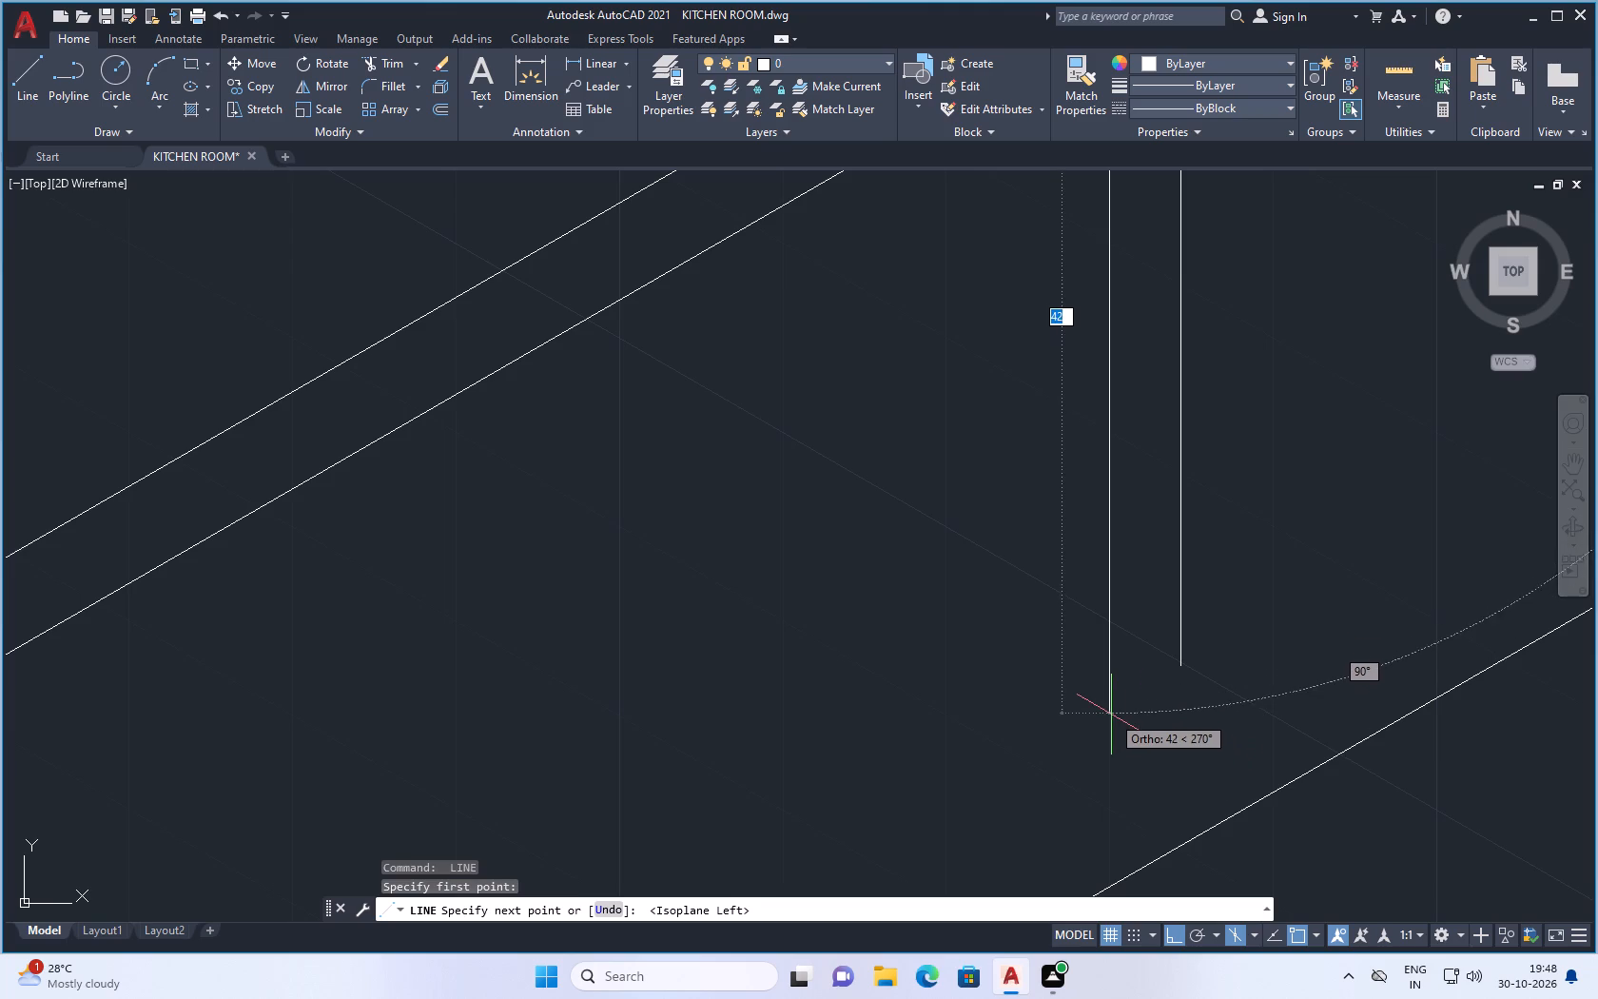
# Draw the right-wall leg's bottom edge in Isoplane Top past its outer line, plus a short line from the outer line's lower end.
pyautogui.click(1251, 934)
pyautogui.click(1266, 872)
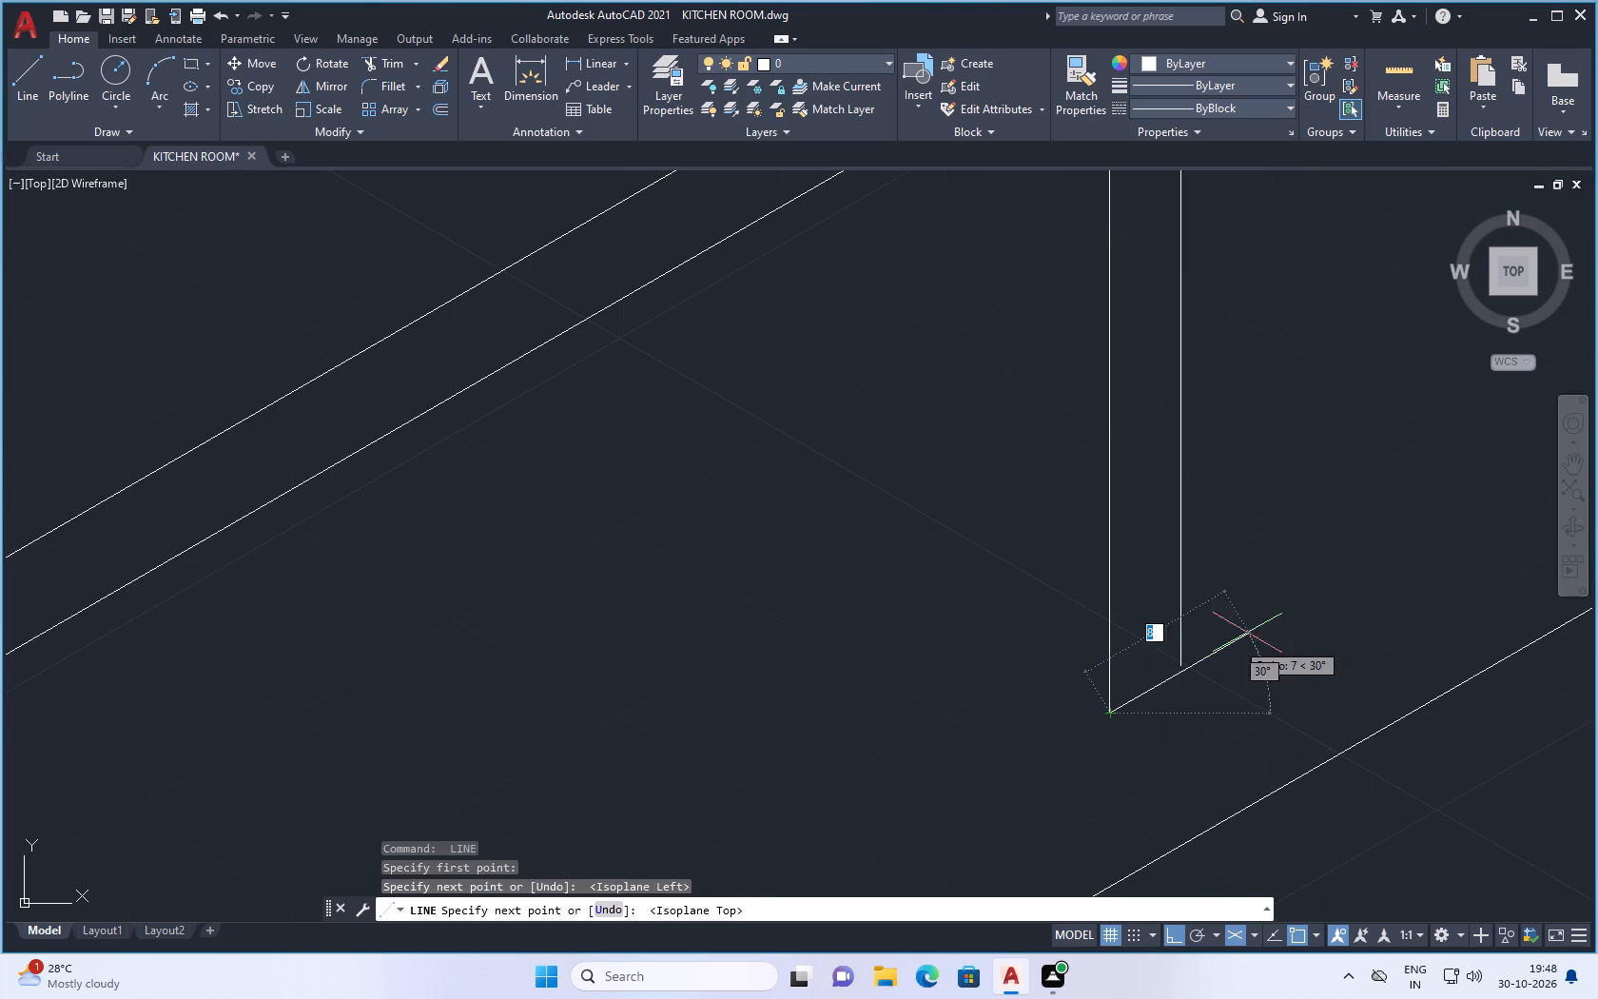
pyautogui.click(1274, 617)
pyautogui.press('Escape')
pyautogui.press('space')
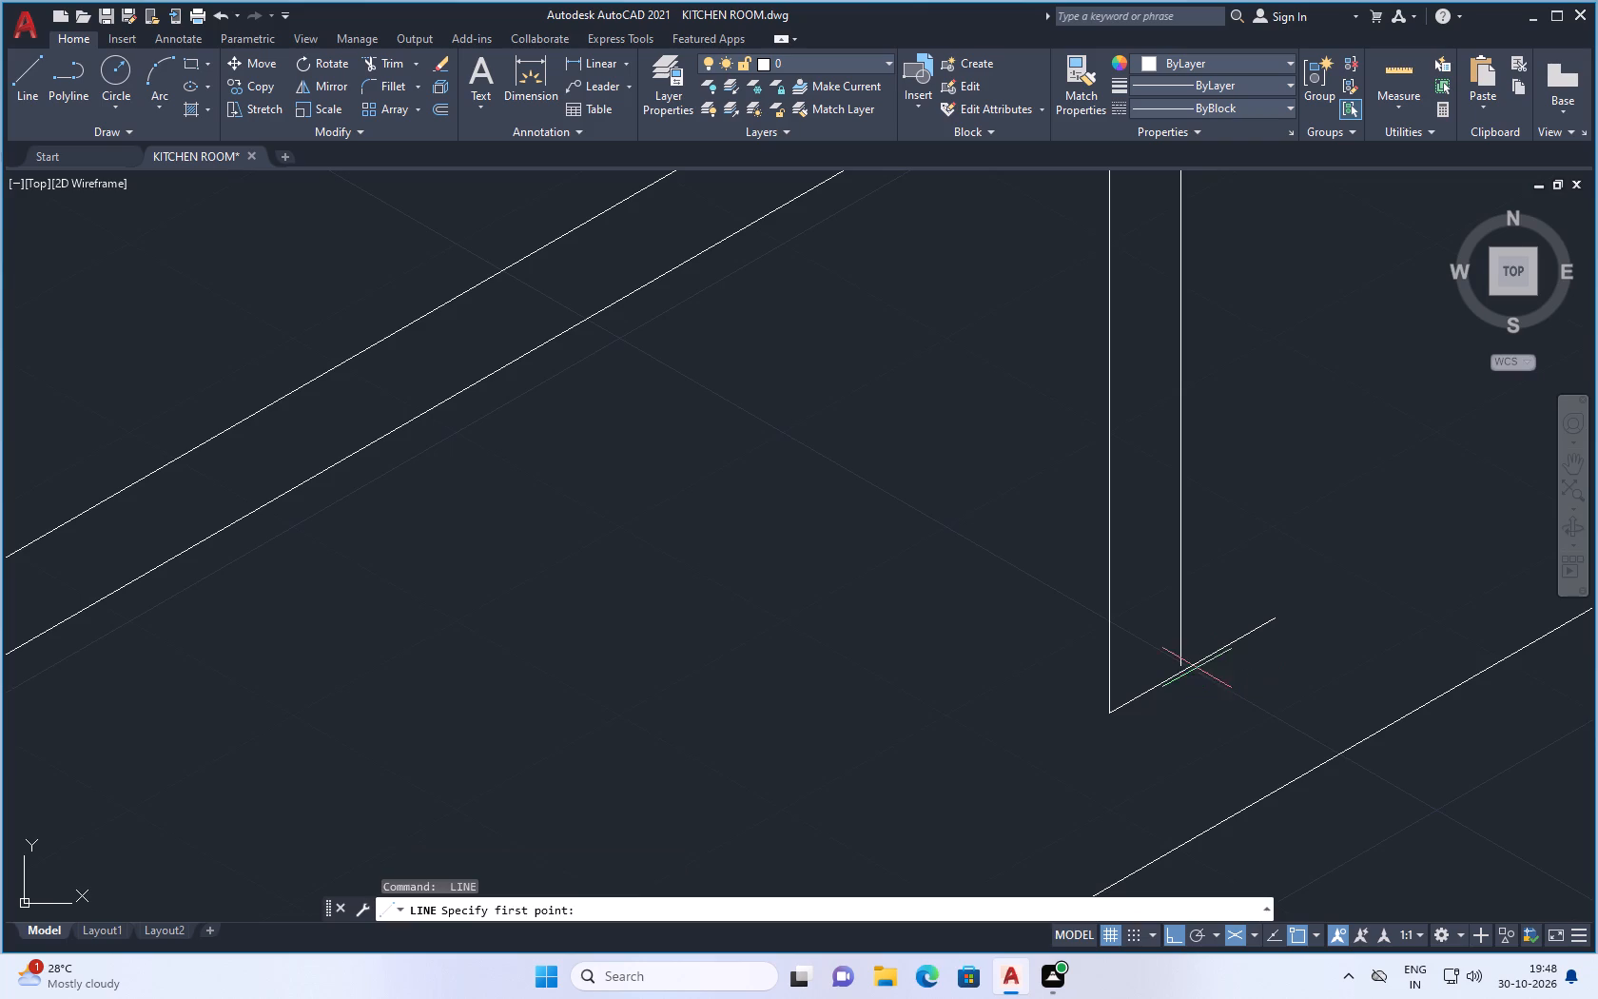
pyautogui.click(1181, 662)
pyautogui.click(1186, 724)
pyautogui.press('Escape')
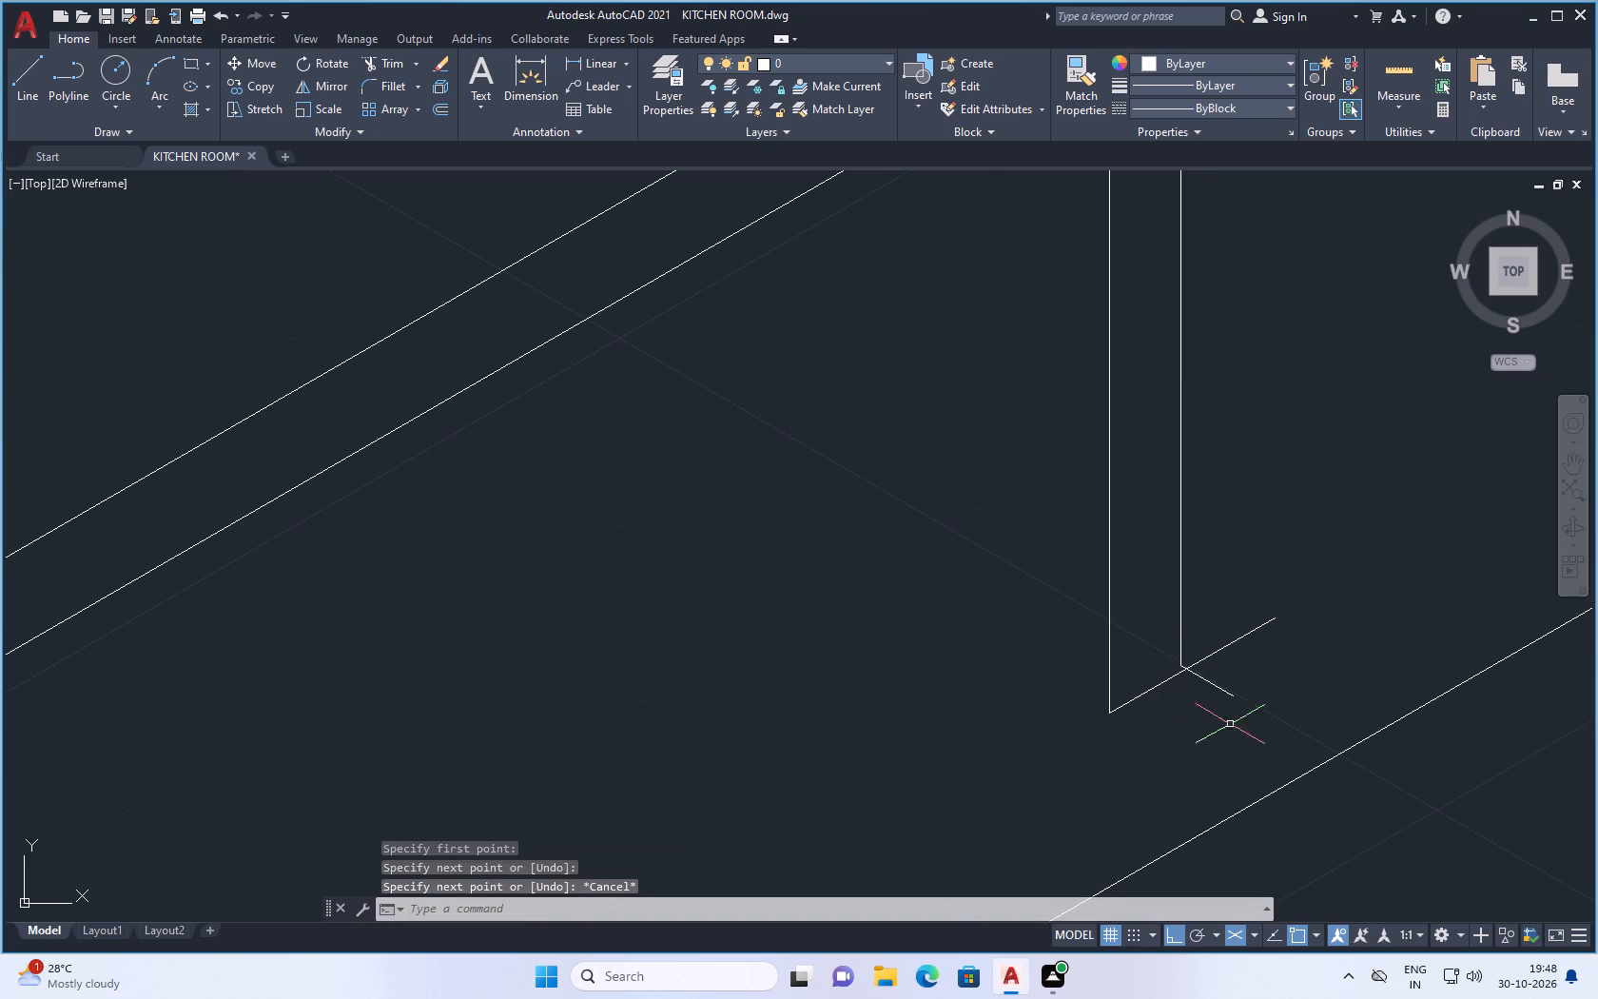
# Trim the overhanging ends of the two short lines at the bottom of the right-wall leg.
pyautogui.write('tr')
pyautogui.press('Return')
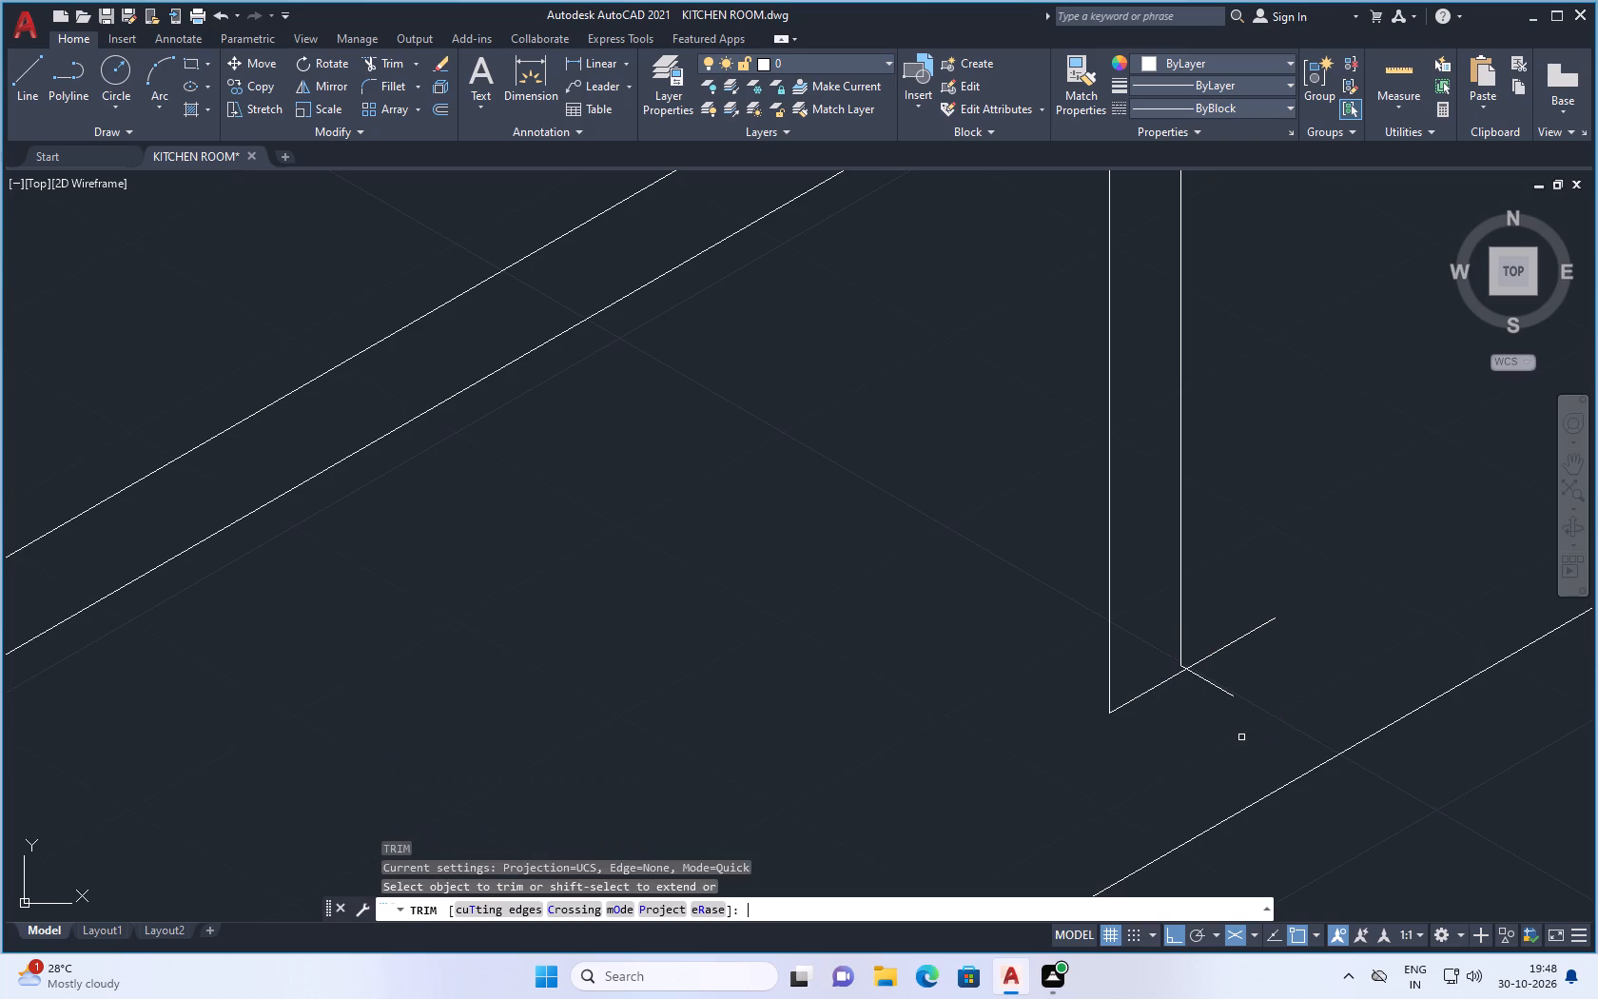
pyautogui.click(1224, 622)
pyautogui.click(1209, 702)
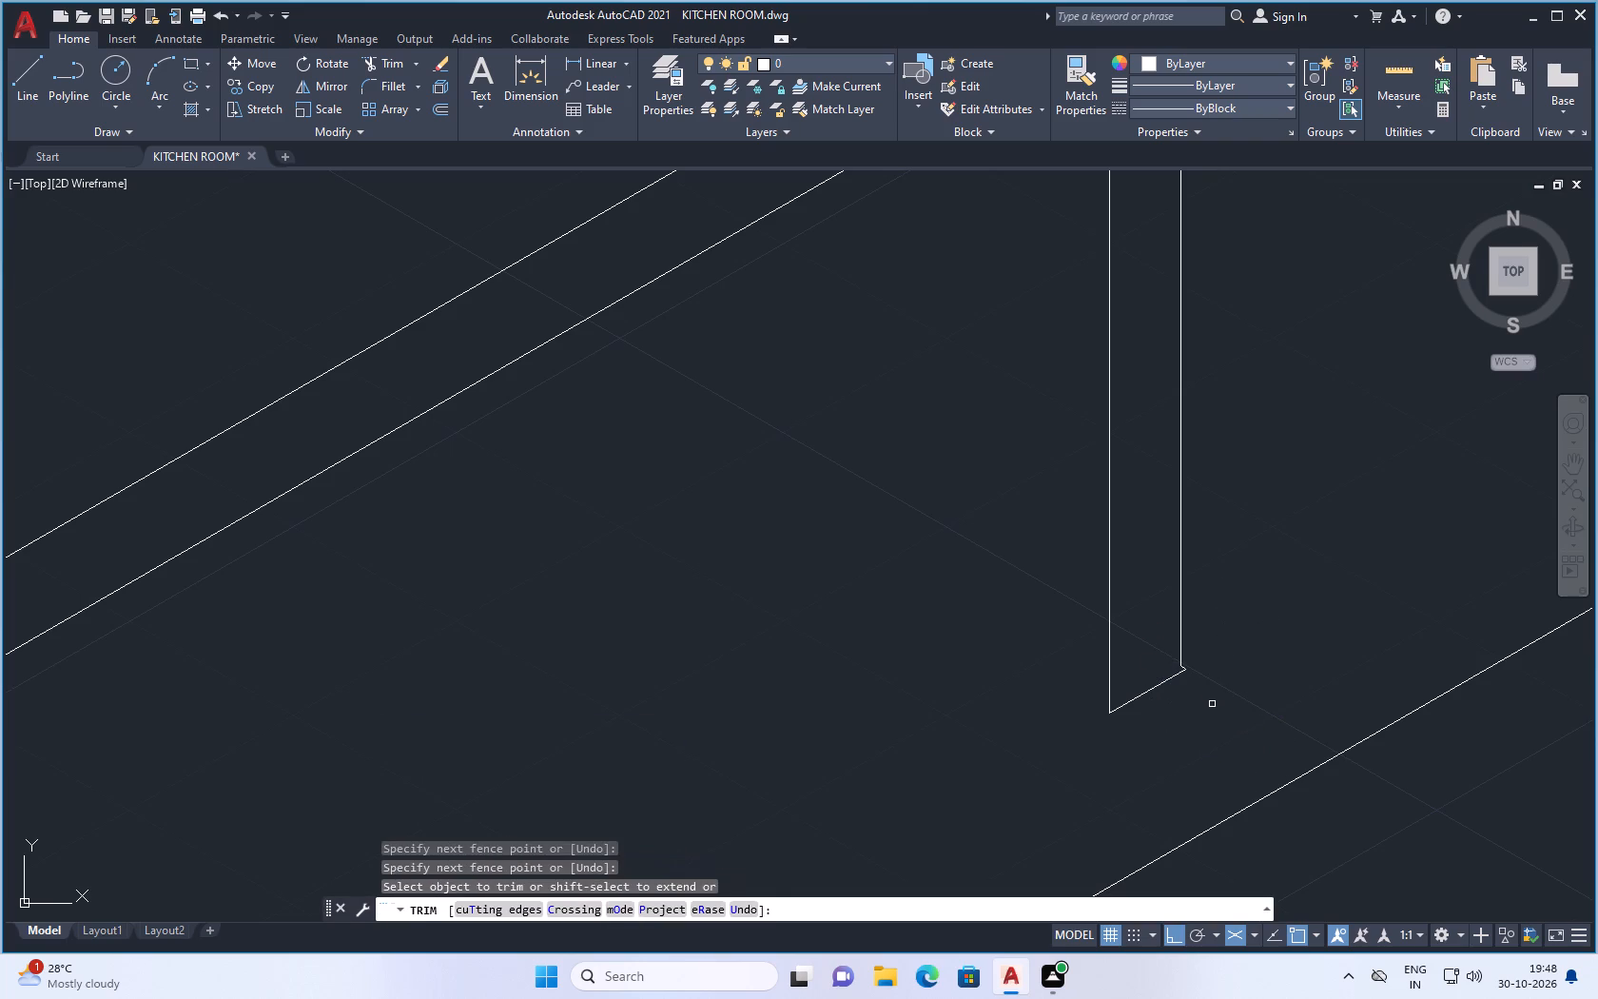
pyautogui.press('Escape')
# Trim the part of the tabletop's lower long edge lying between the right-wall leg's two vertical lines.
pyautogui.scroll(-5, 1189, 683)
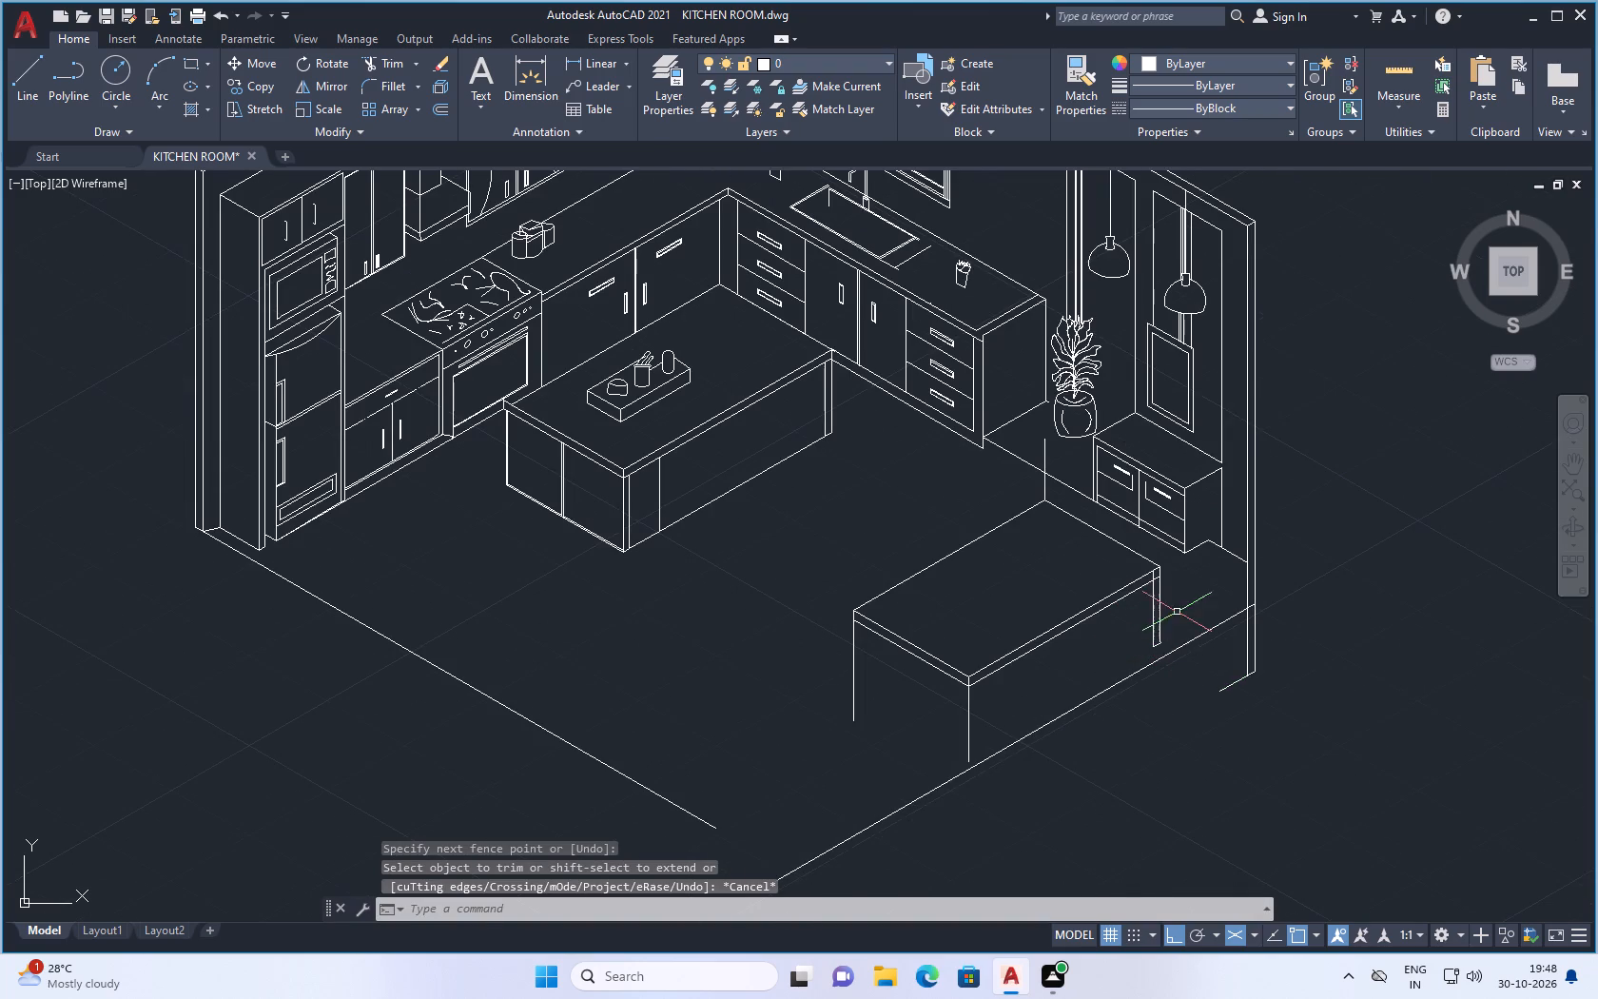
pyautogui.write('tr')
pyautogui.press('Return')
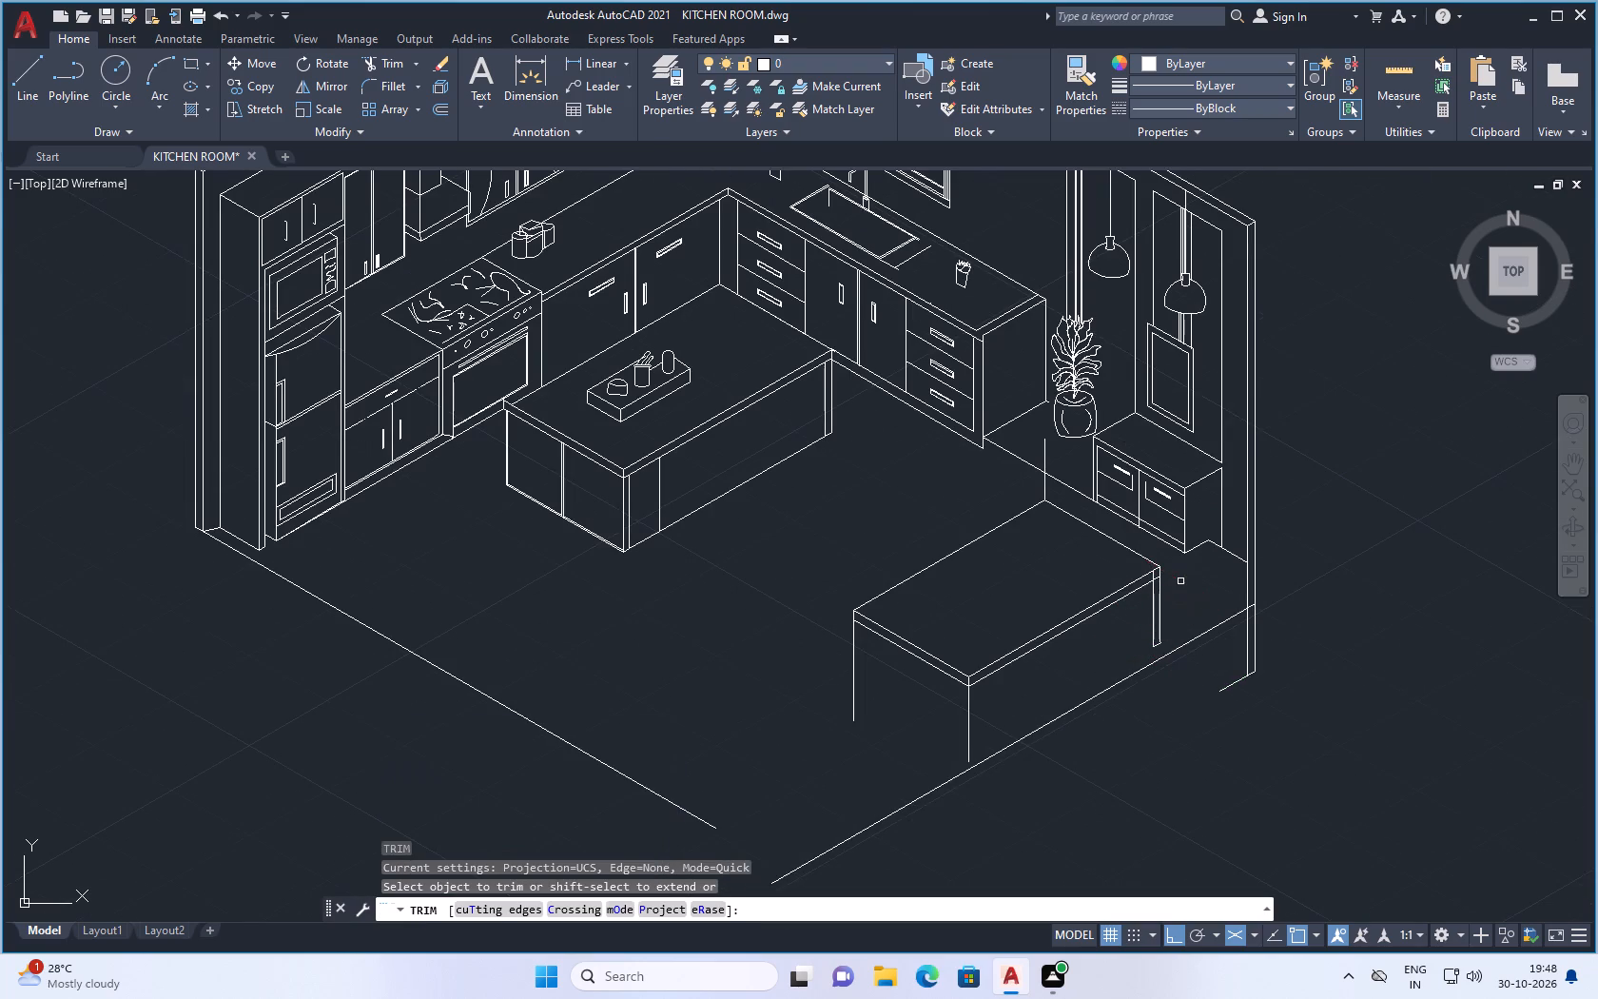
pyautogui.scroll(2, 1121, 617)
pyautogui.scroll(1, 1209, 515)
pyautogui.moveTo(1207, 515); pyautogui.dragTo(1206, 522)
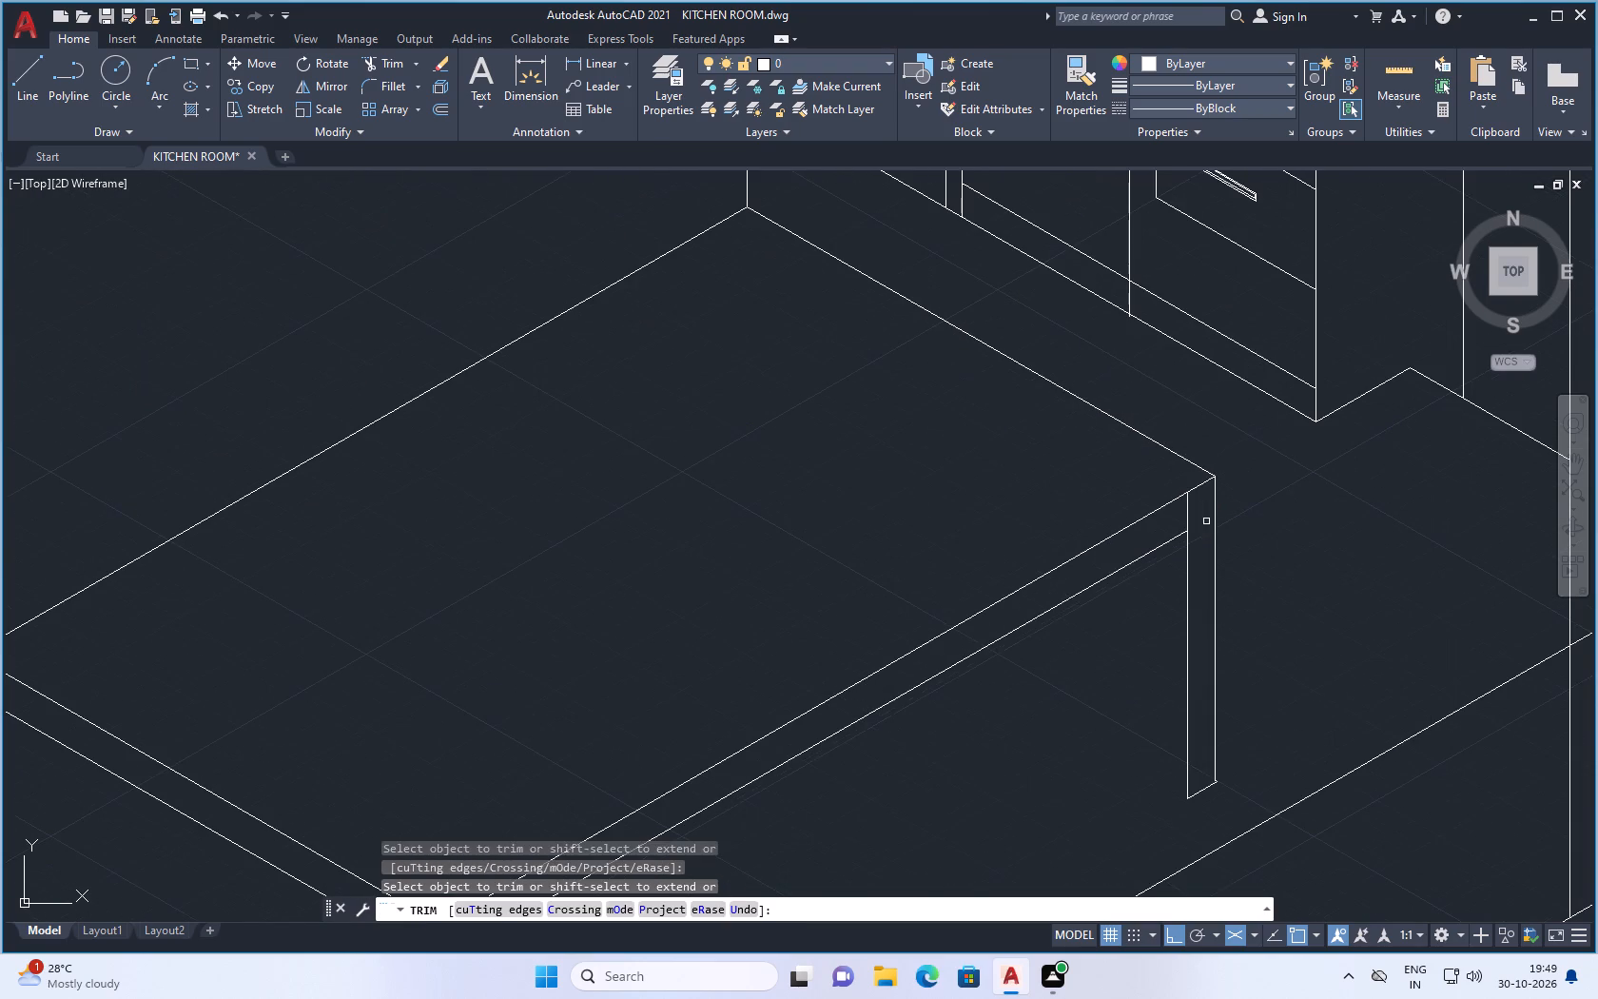
pyautogui.moveTo(1206, 522); pyautogui.dragTo(1206, 524)
pyautogui.press('Escape')
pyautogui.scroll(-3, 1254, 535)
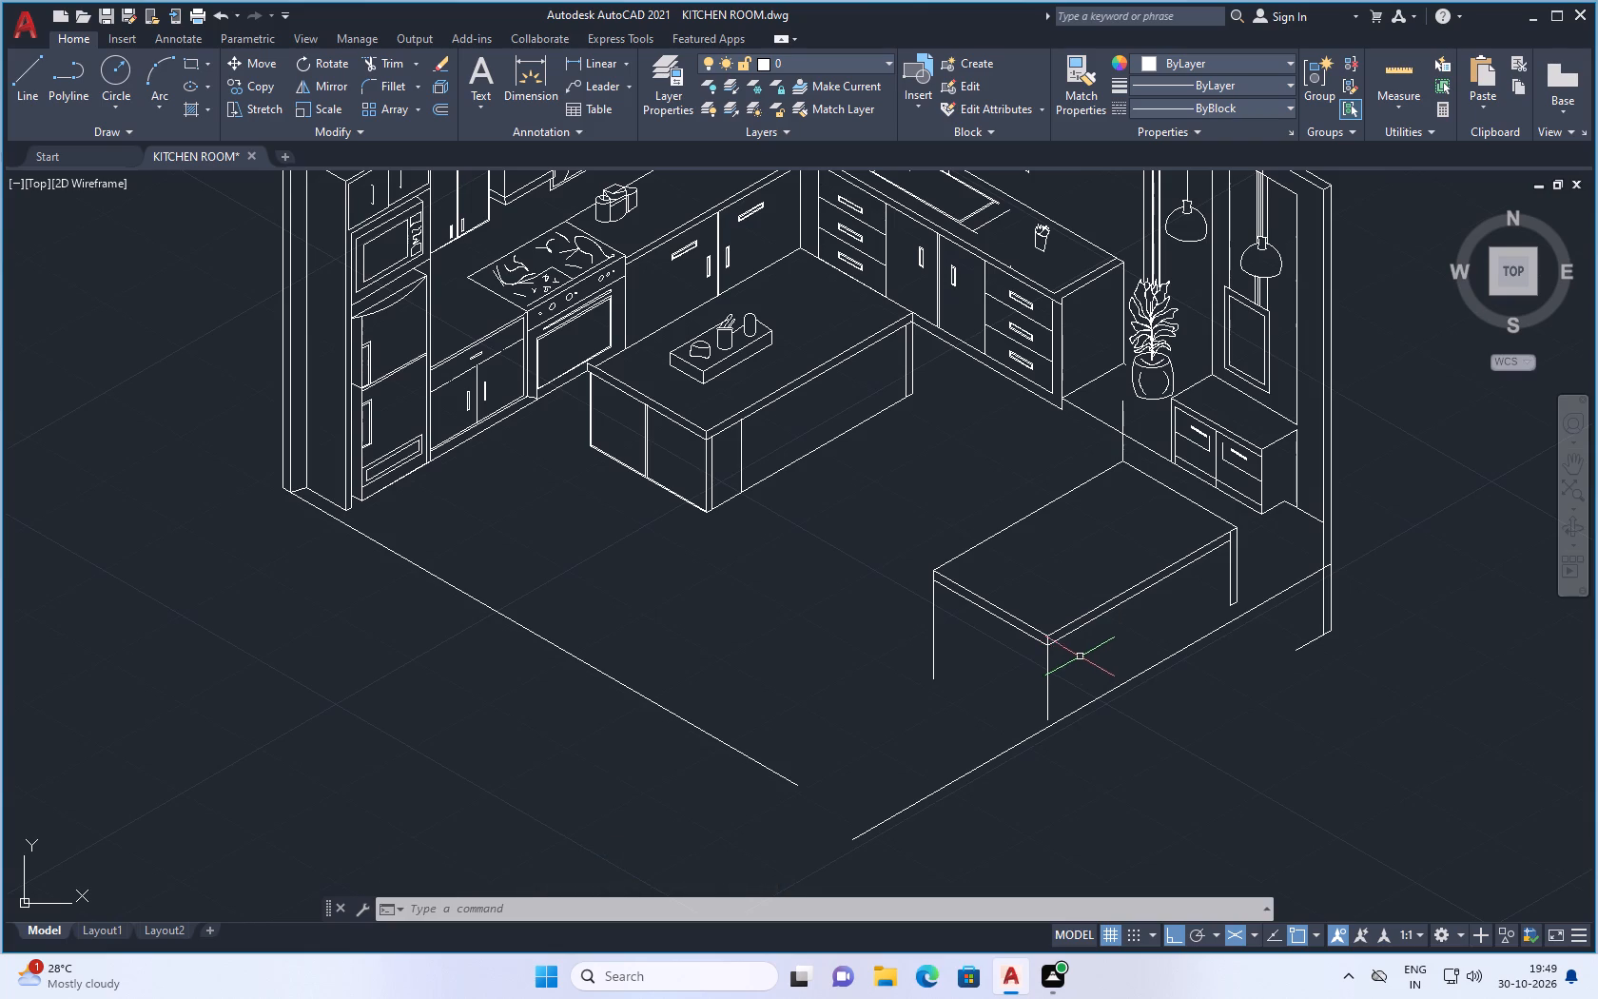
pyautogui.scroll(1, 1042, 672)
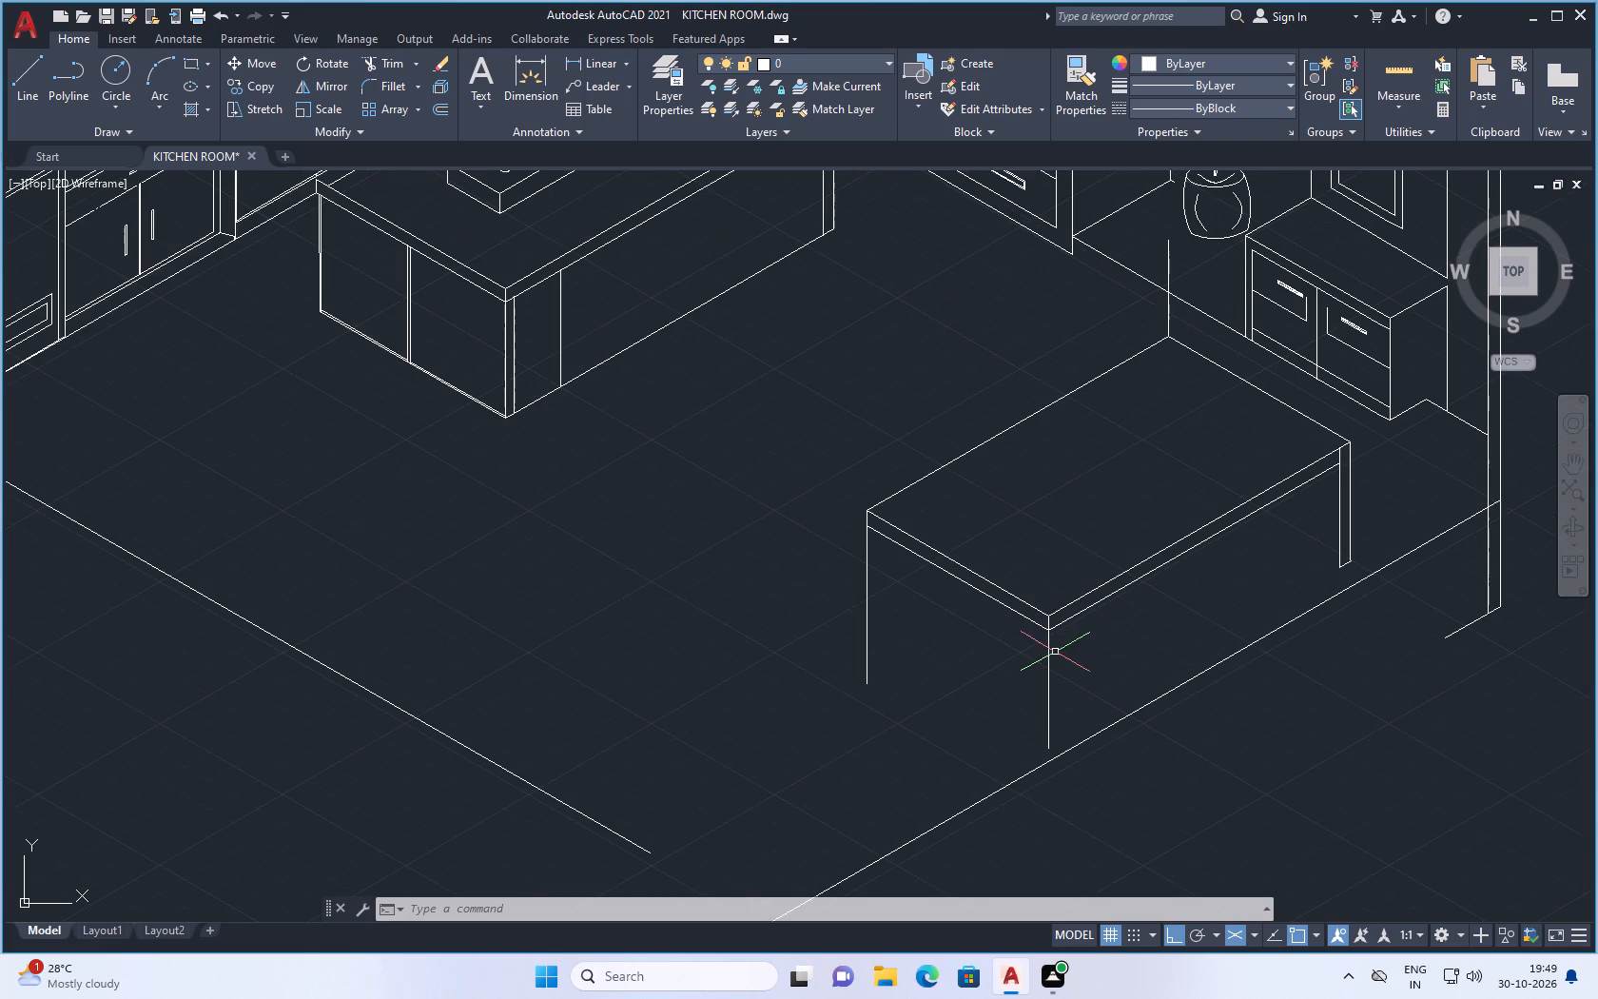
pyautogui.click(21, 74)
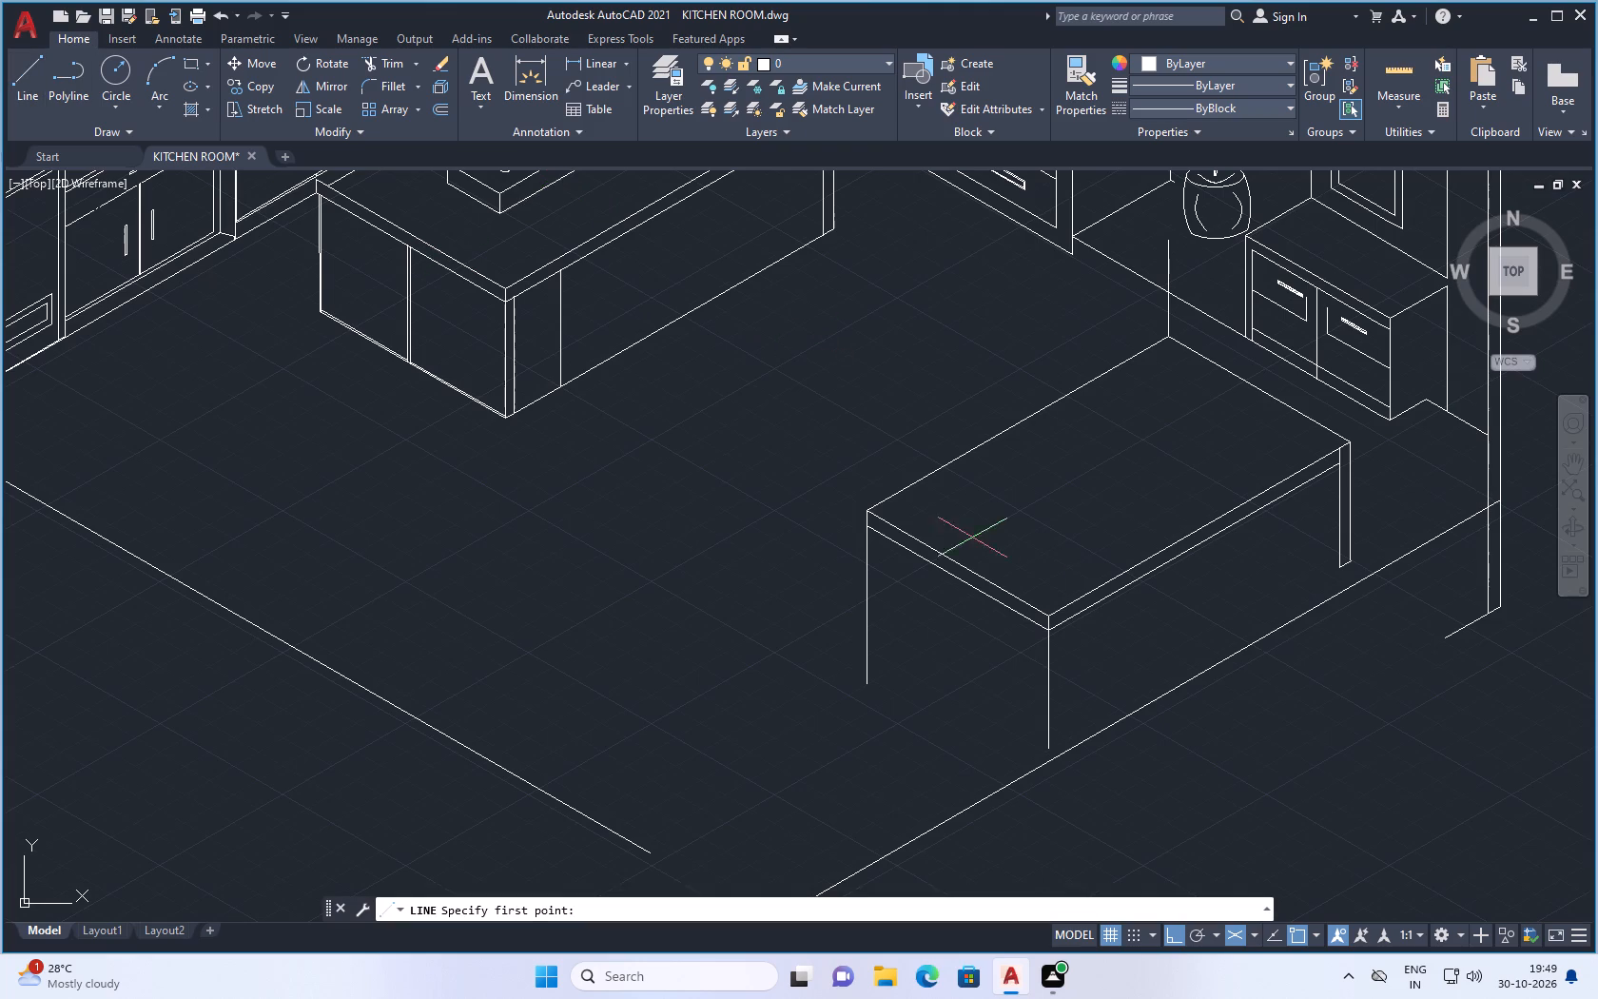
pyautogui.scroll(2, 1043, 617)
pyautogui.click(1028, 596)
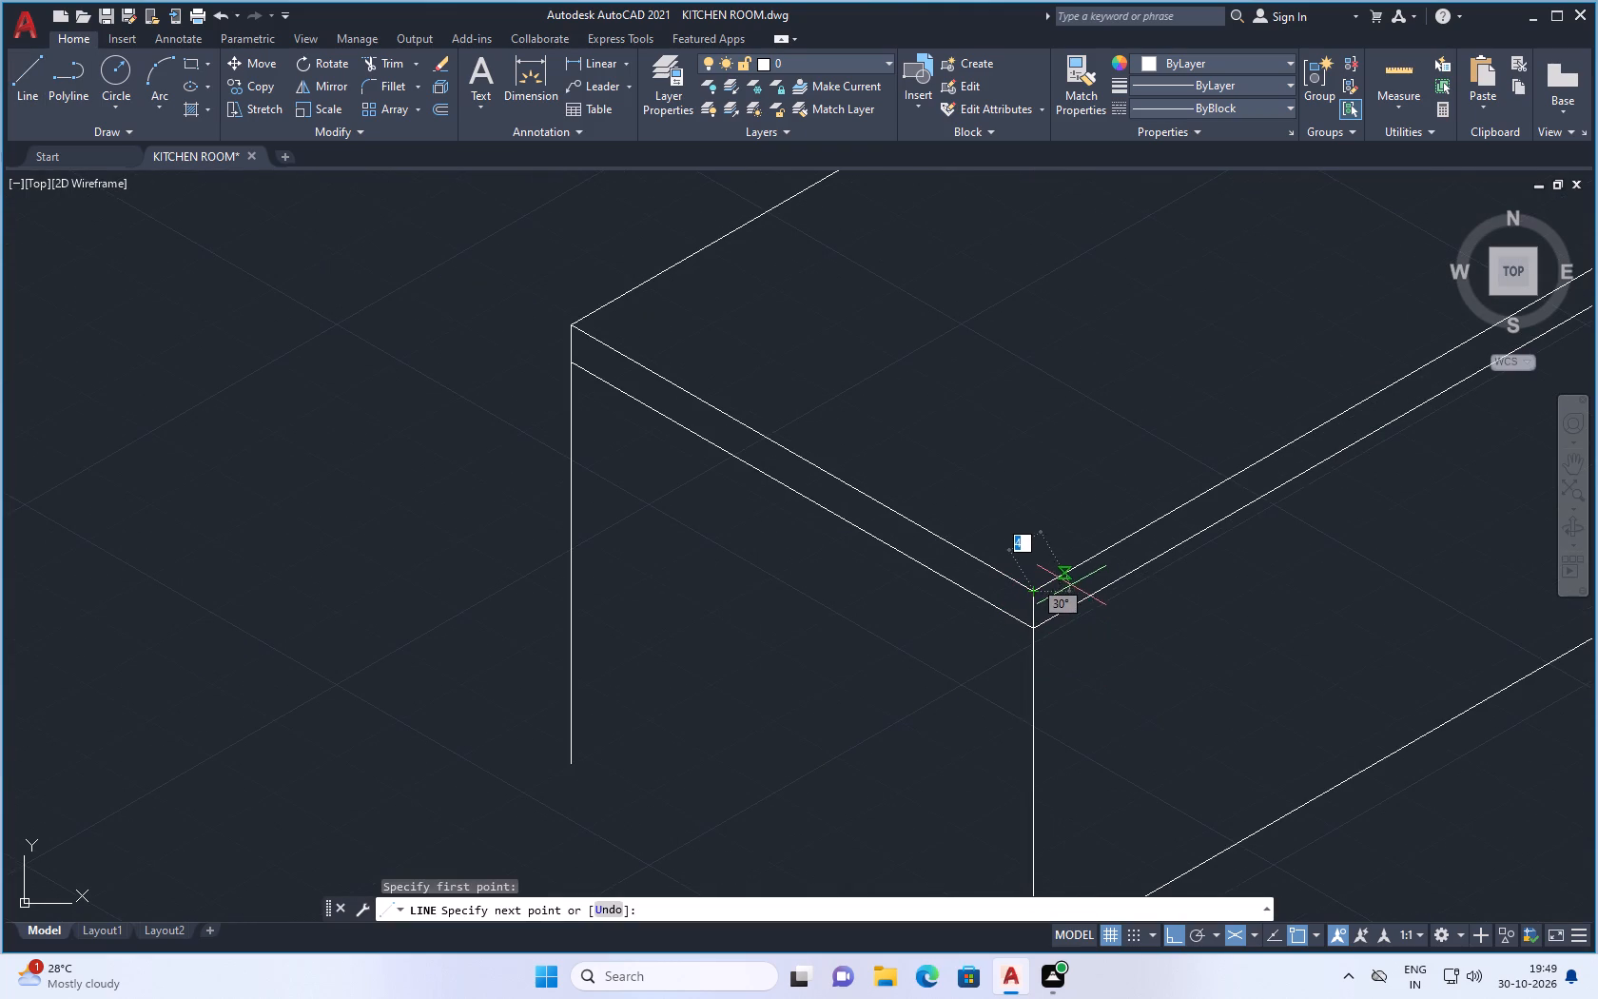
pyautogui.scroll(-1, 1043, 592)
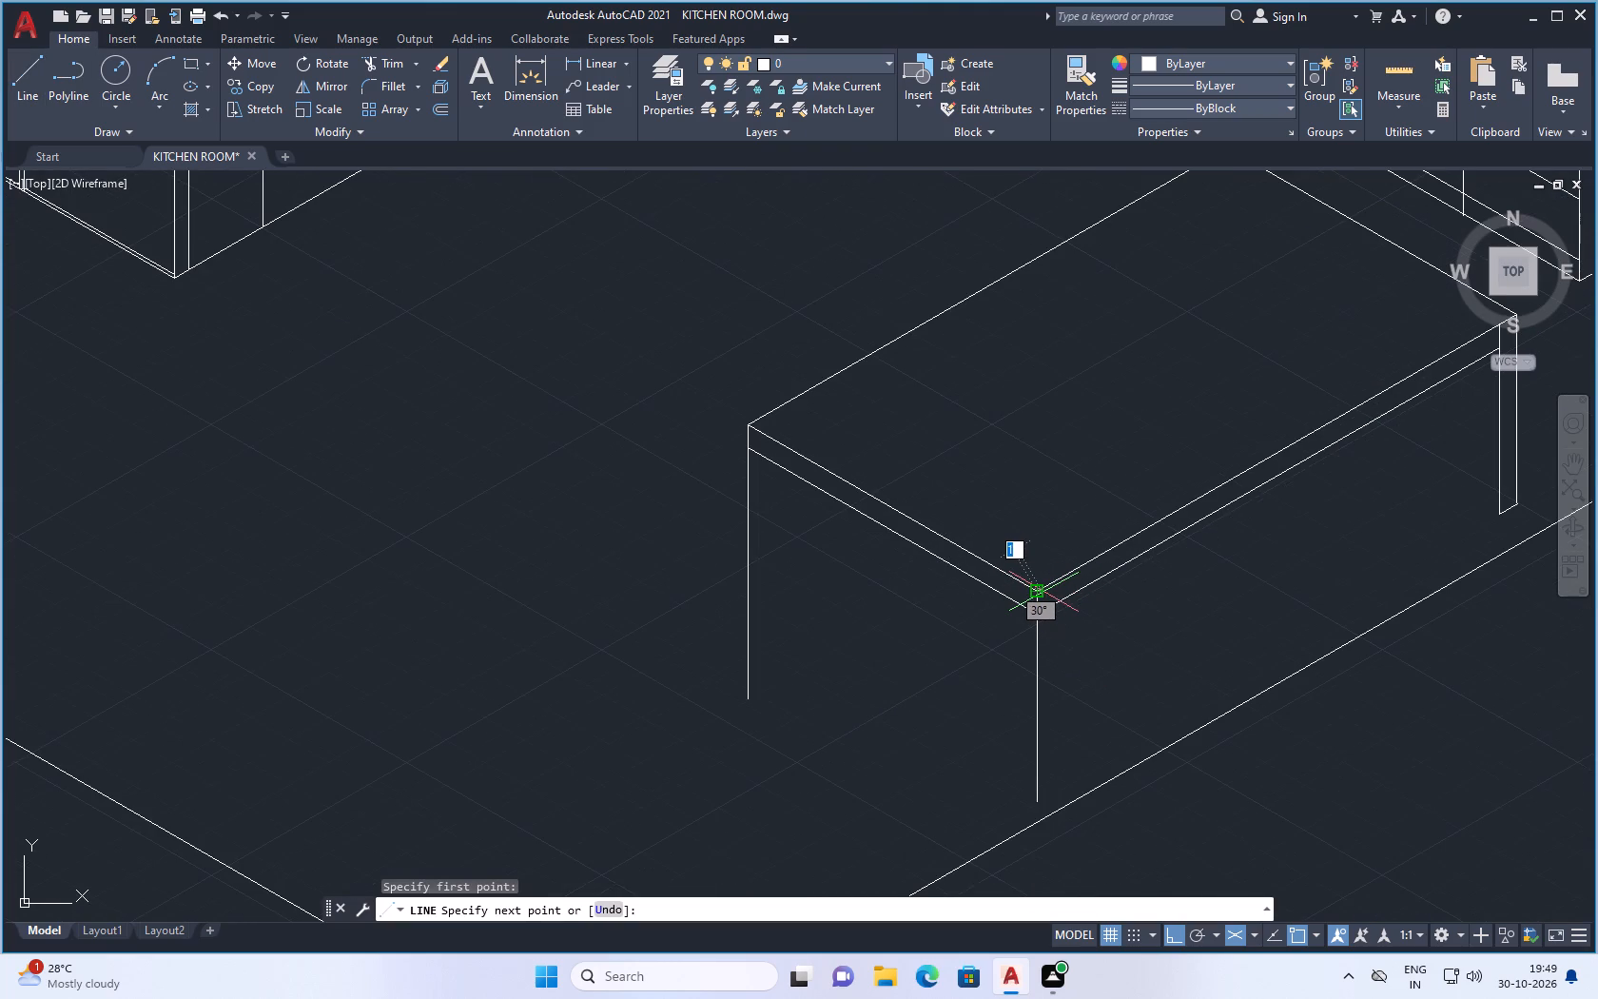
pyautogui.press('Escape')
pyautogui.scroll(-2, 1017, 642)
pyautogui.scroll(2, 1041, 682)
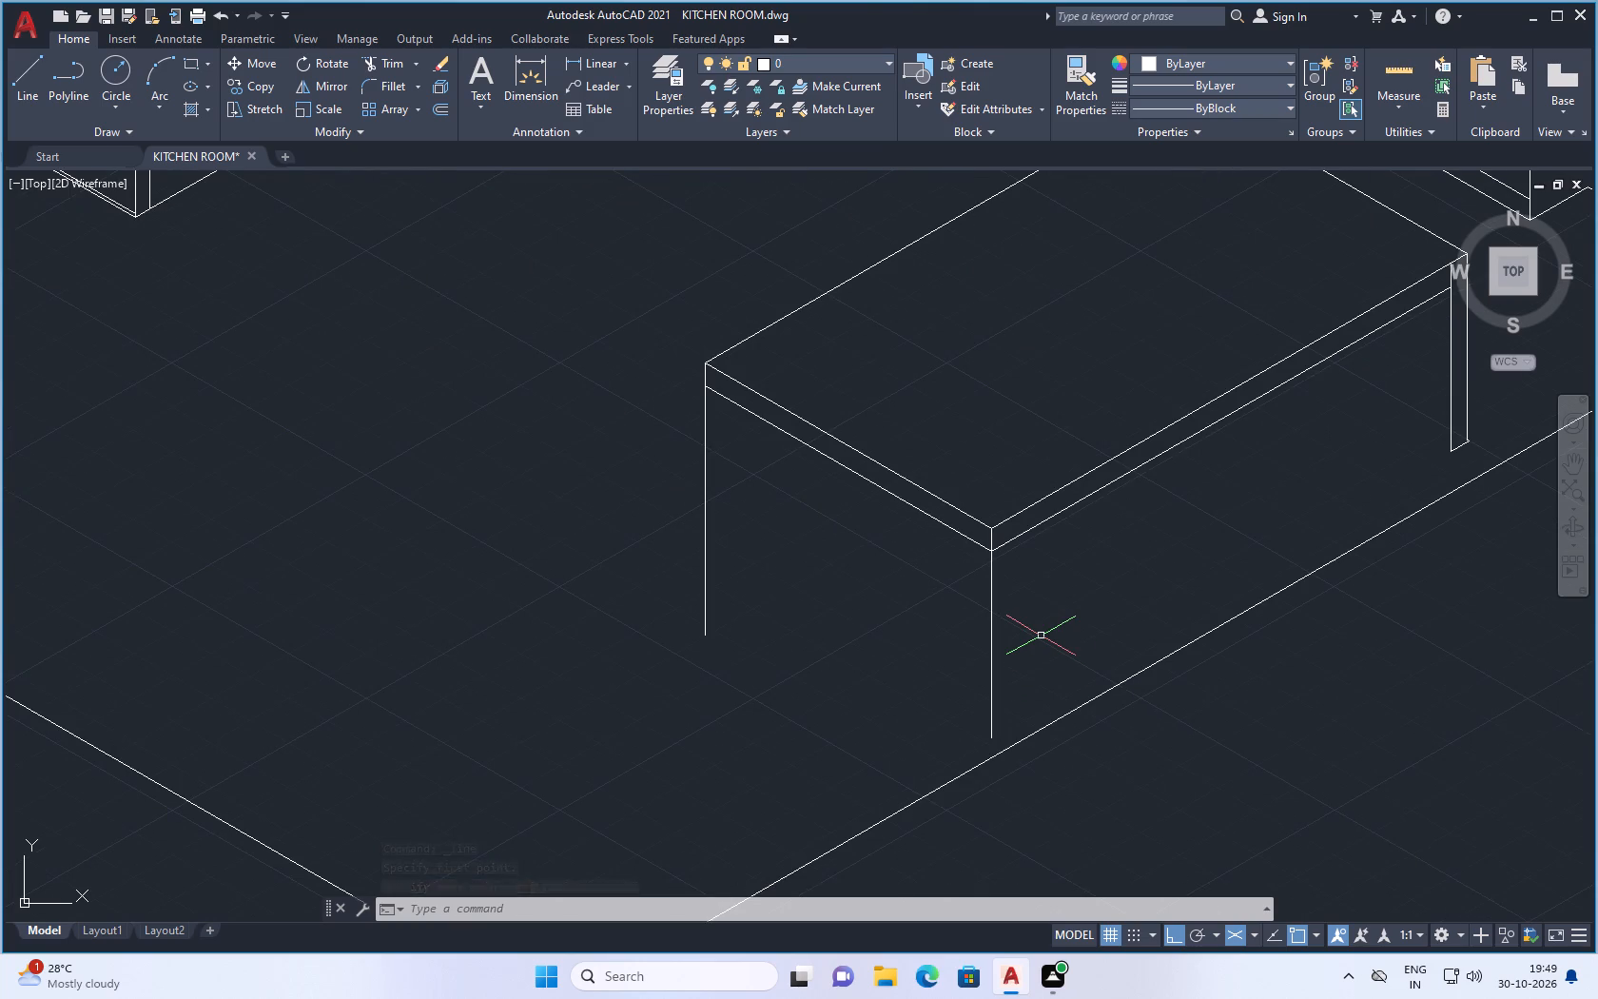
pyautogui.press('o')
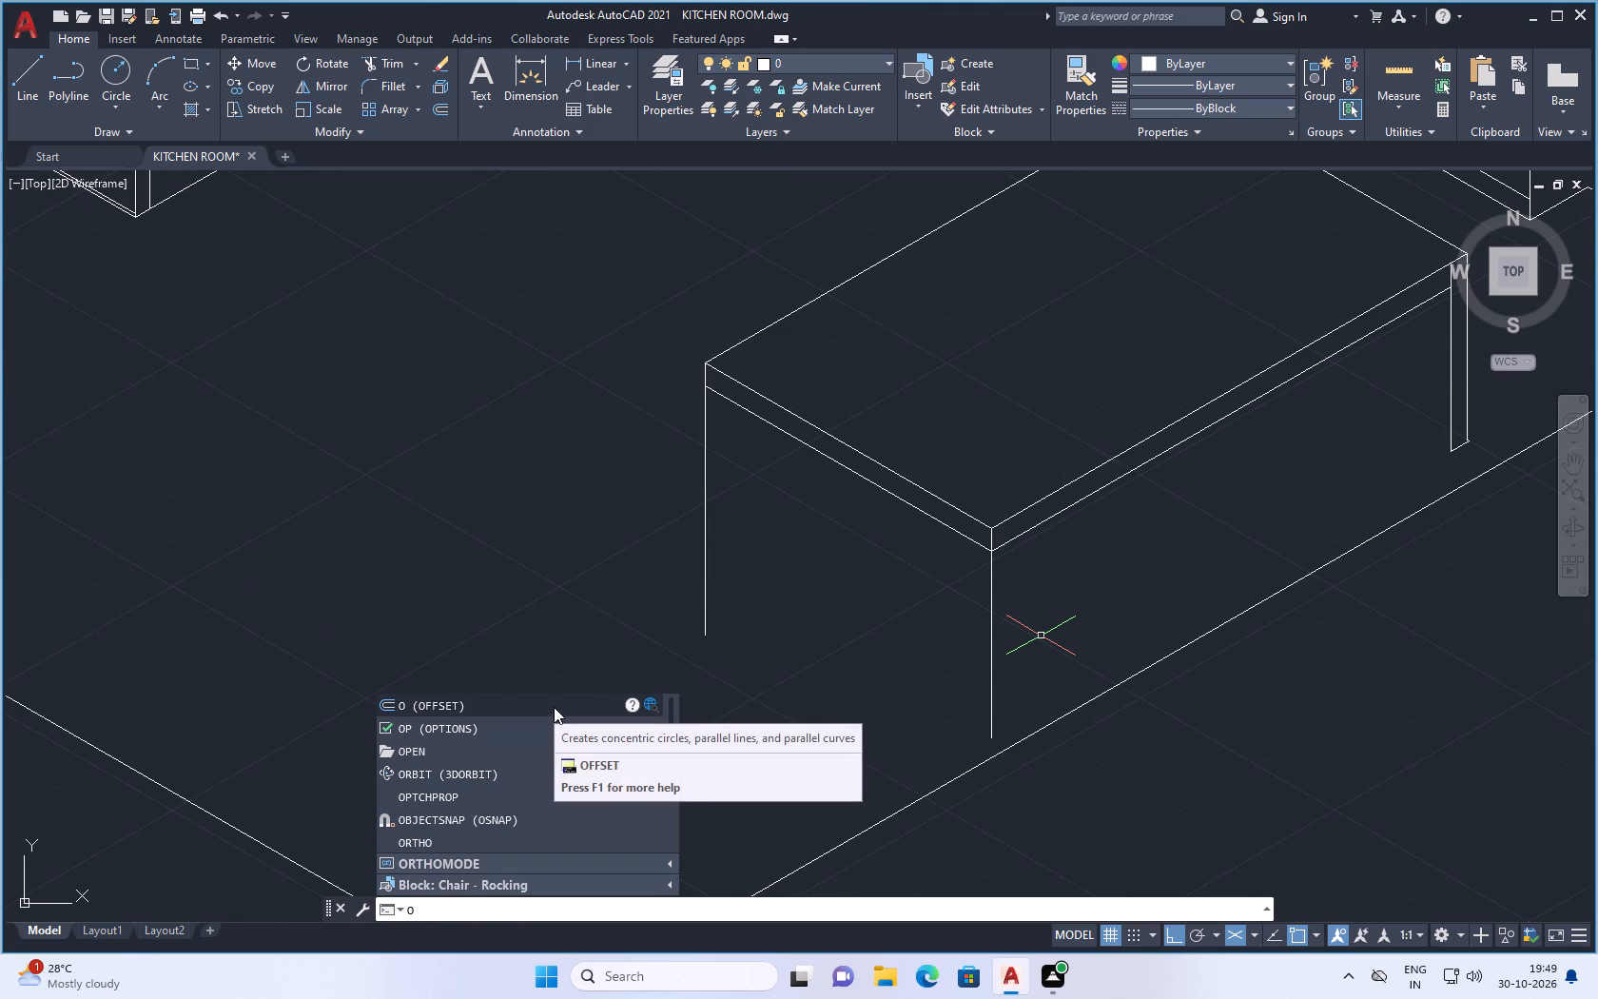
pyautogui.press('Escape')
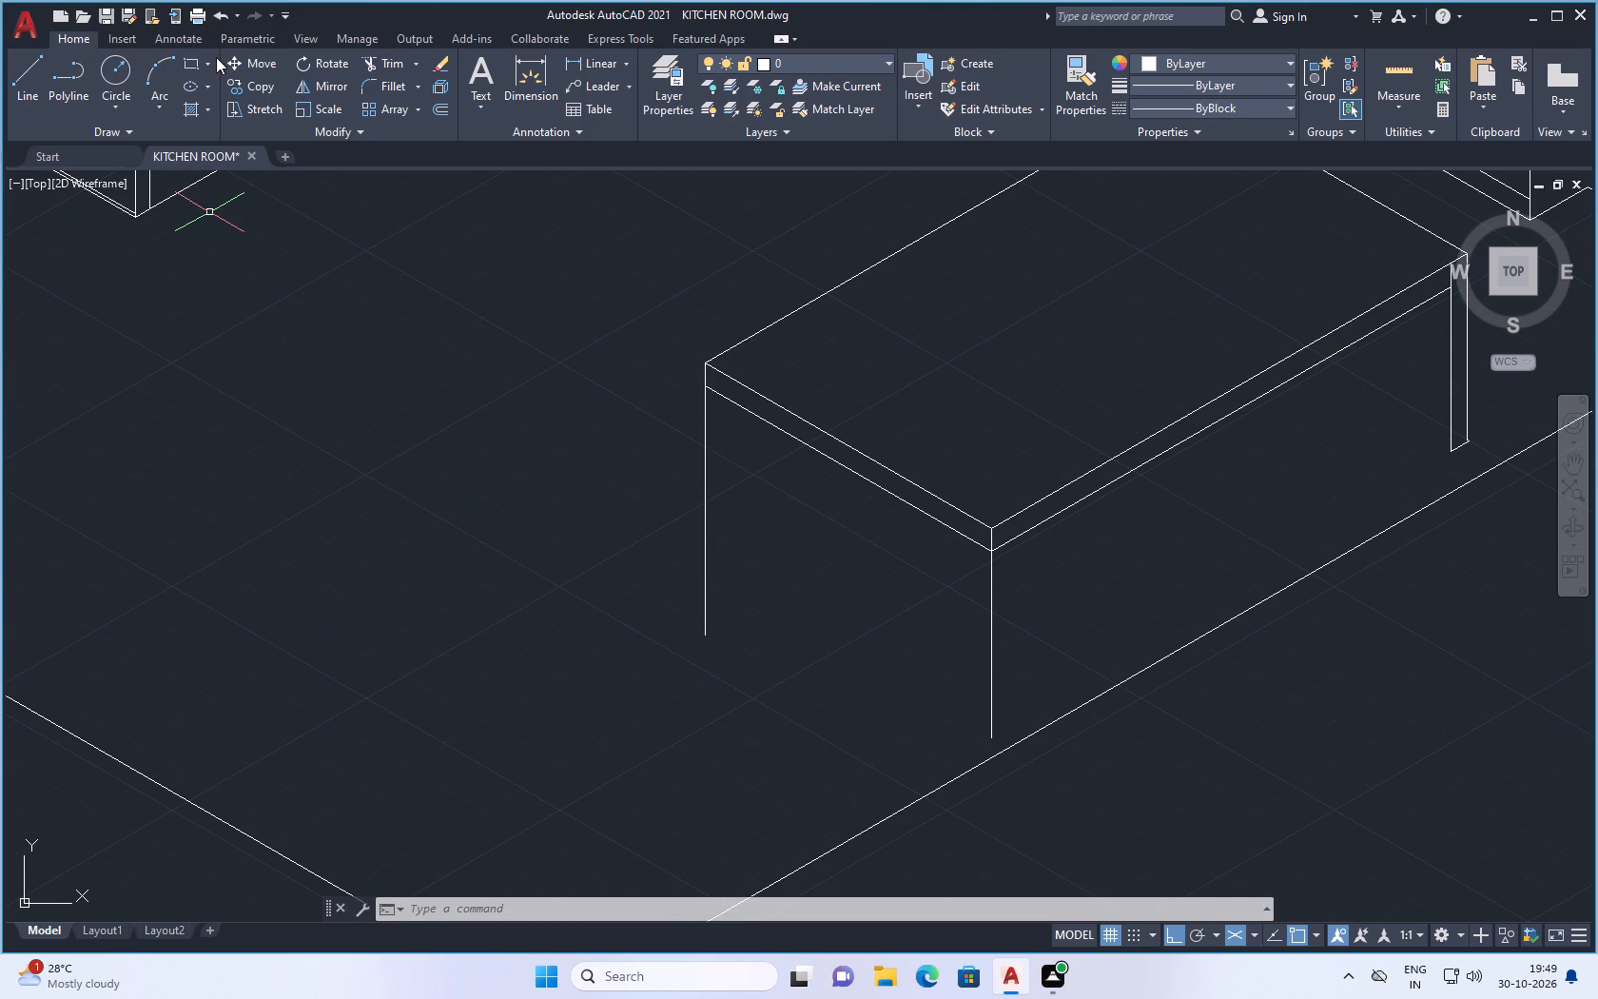
# Draw the front-corner leg's inner line in Isoplane Right, about 46 units down from the tabletop's upper long edge, and close its bottom edge.
pyautogui.click(23, 73)
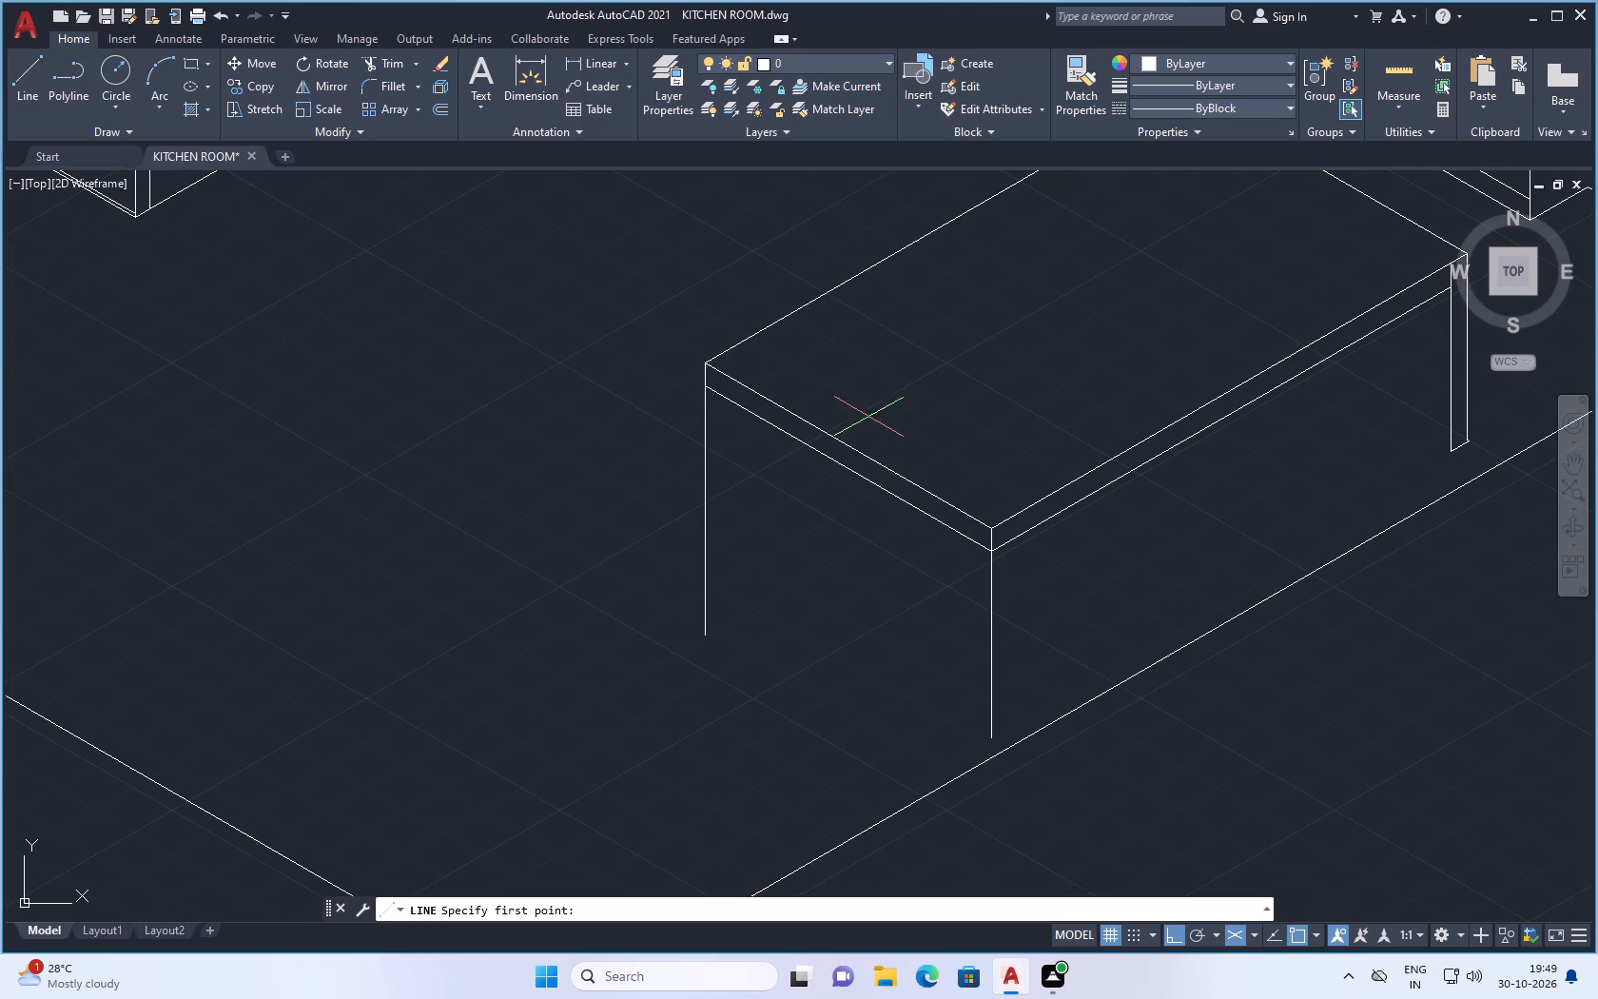
pyautogui.scroll(1, 968, 553)
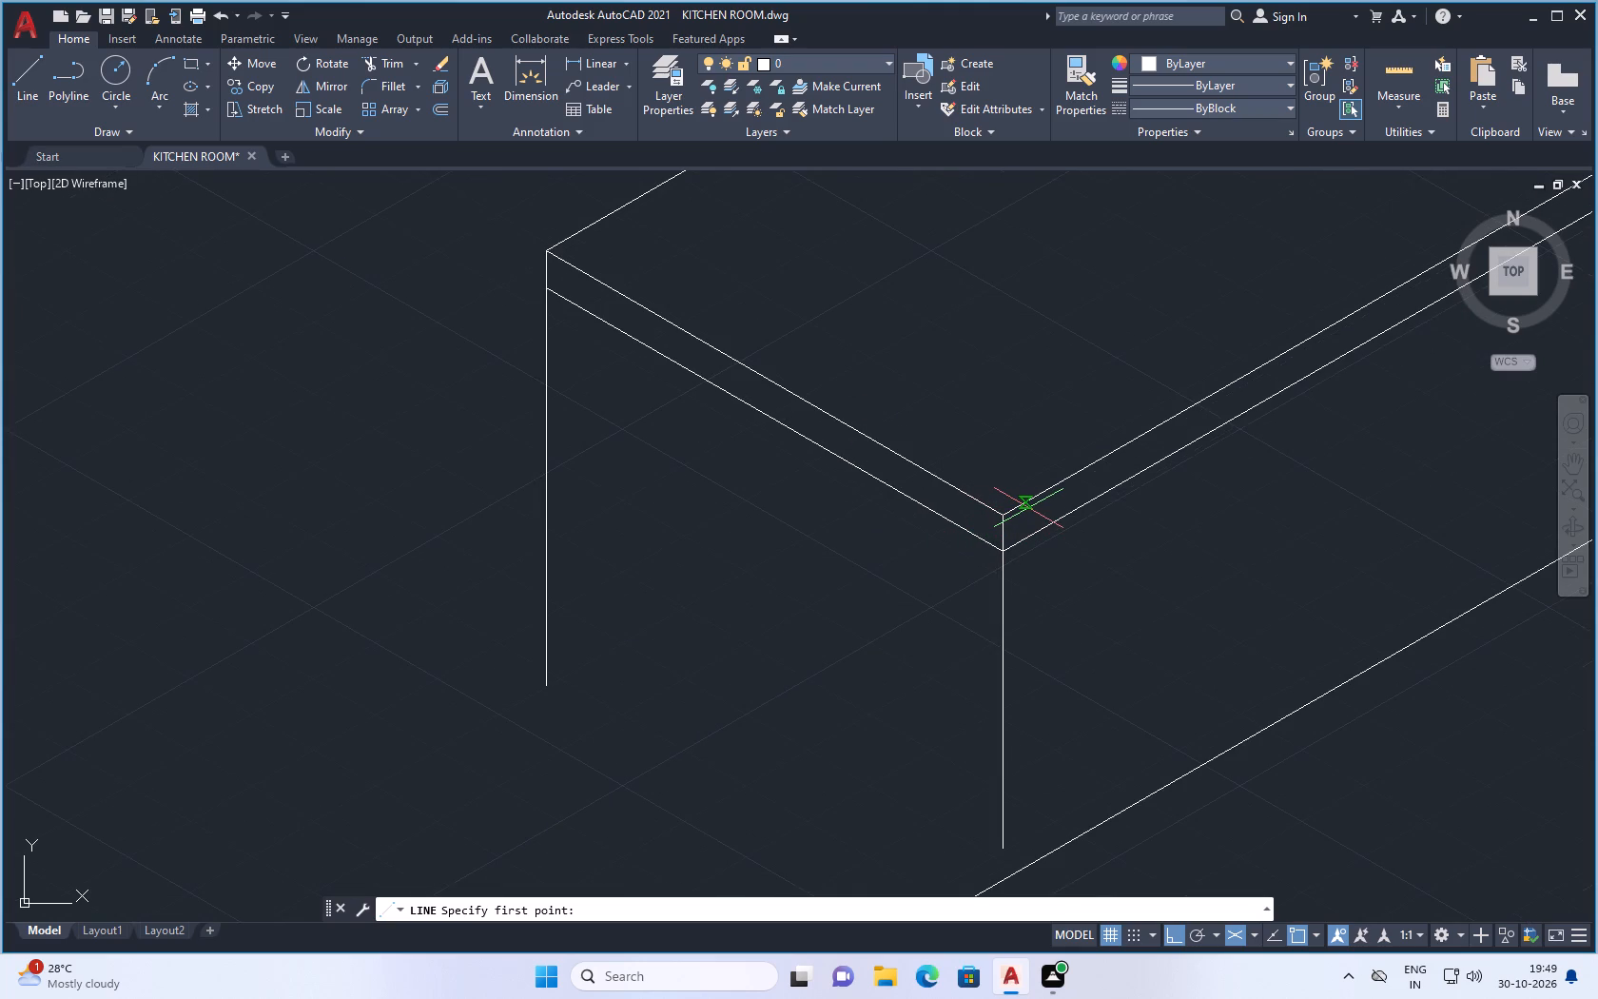
pyautogui.click(1028, 508)
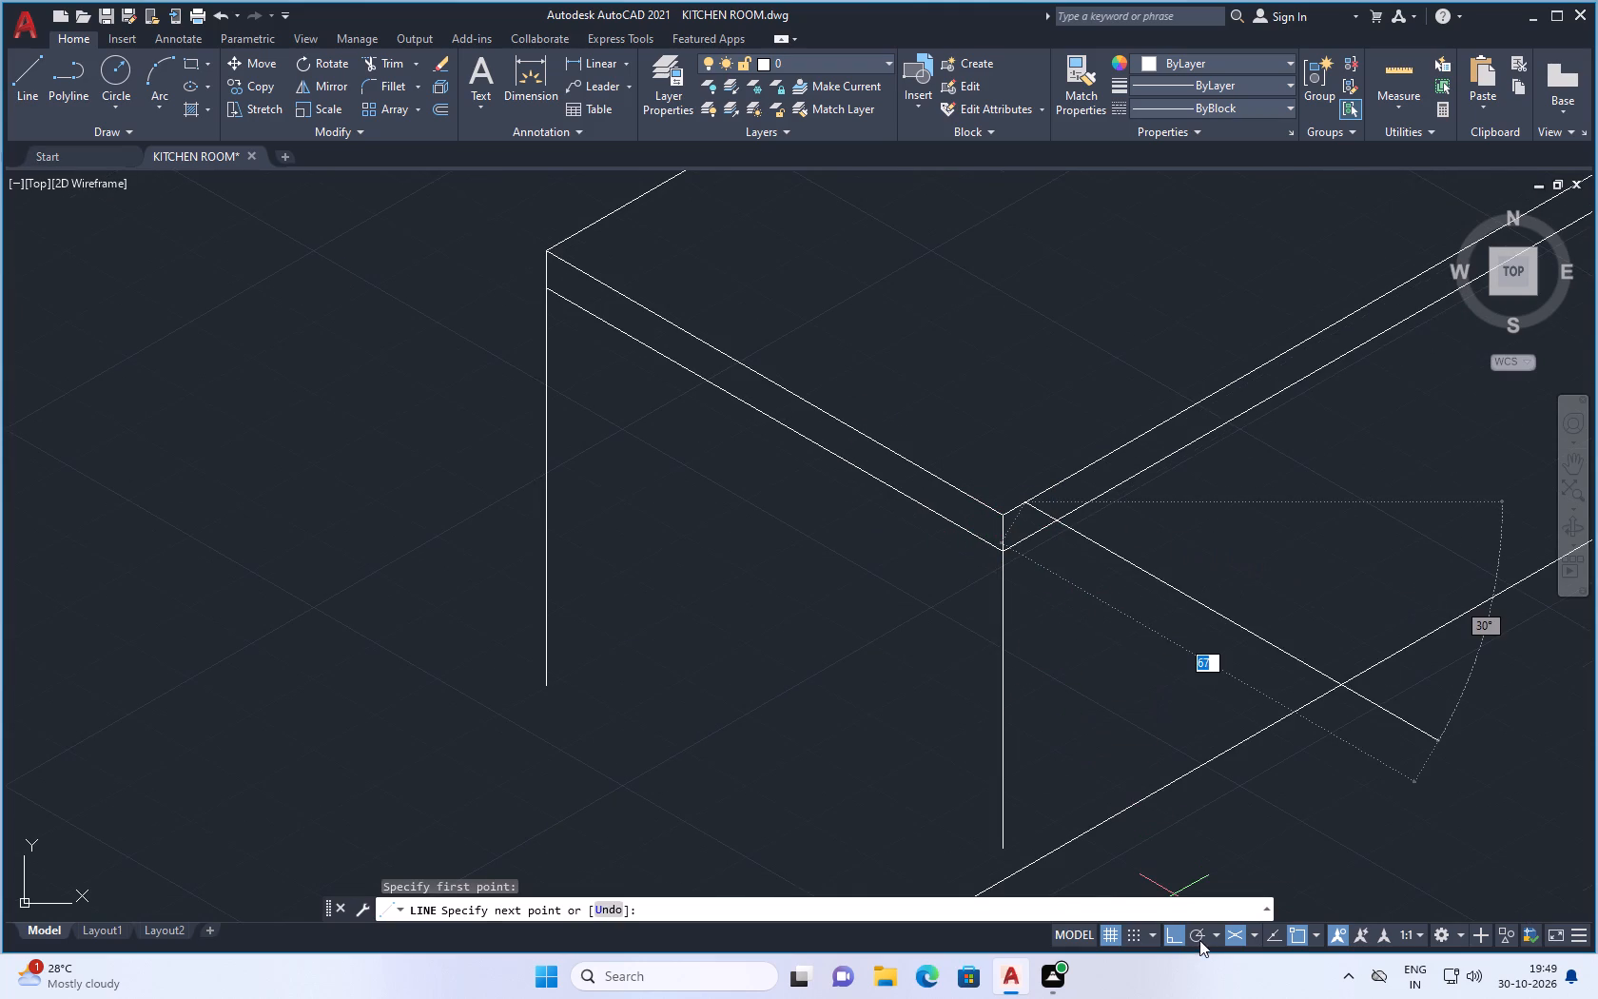
pyautogui.click(1253, 936)
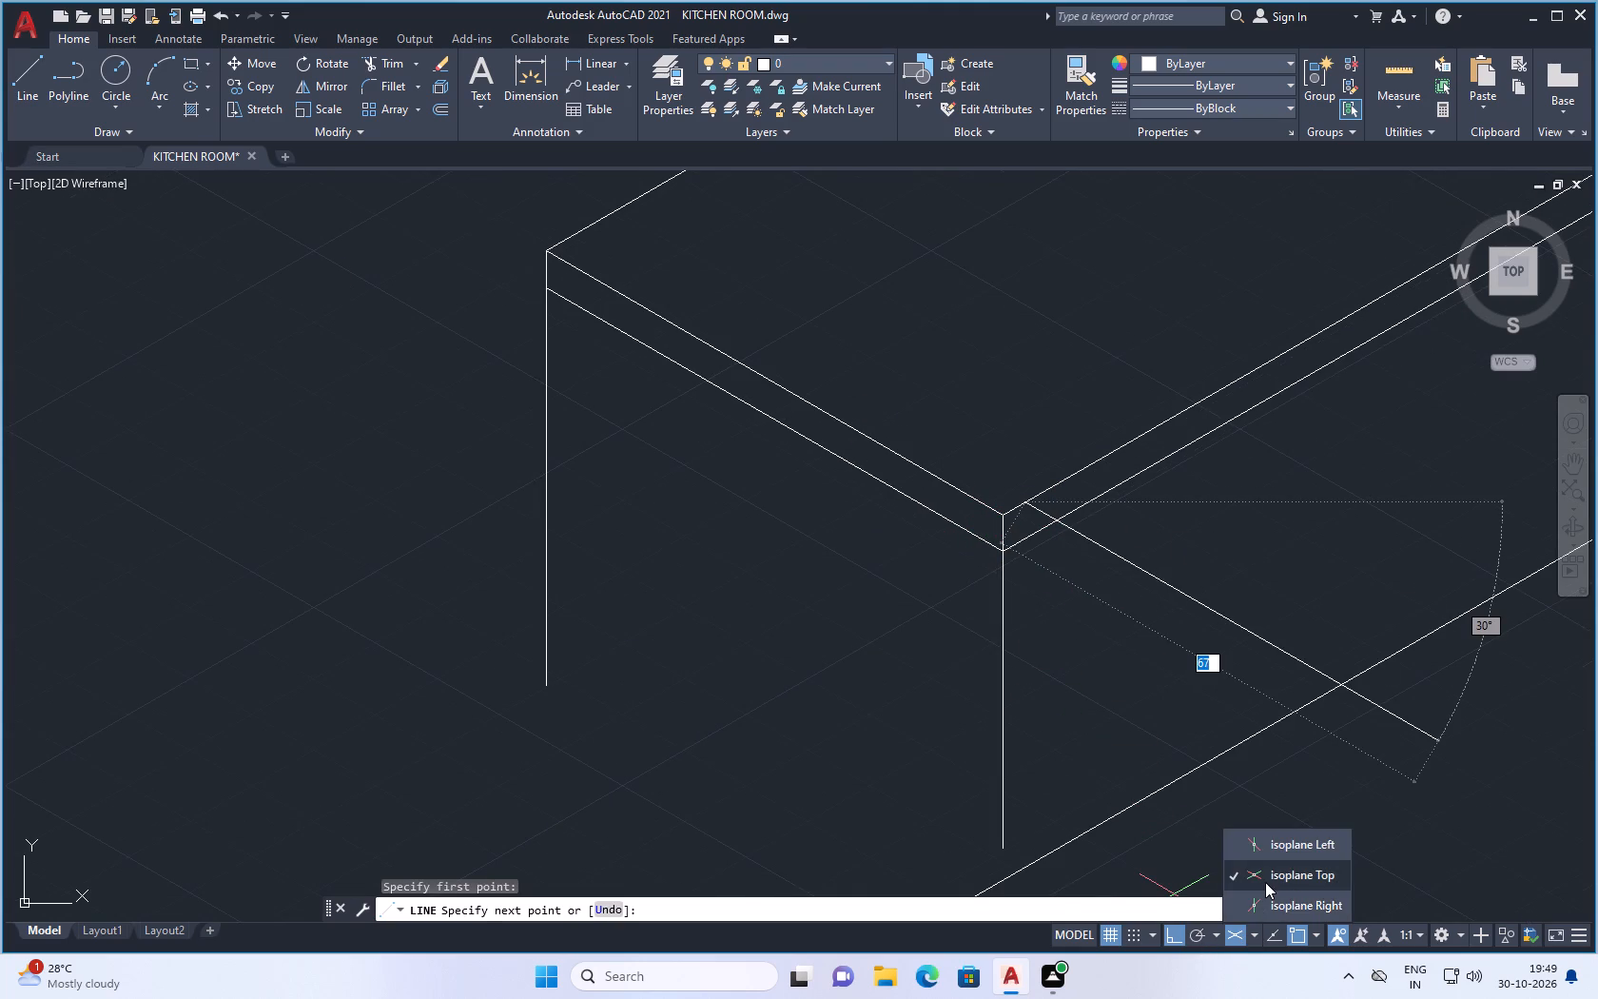
pyautogui.click(1272, 898)
pyautogui.scroll(1, 1042, 823)
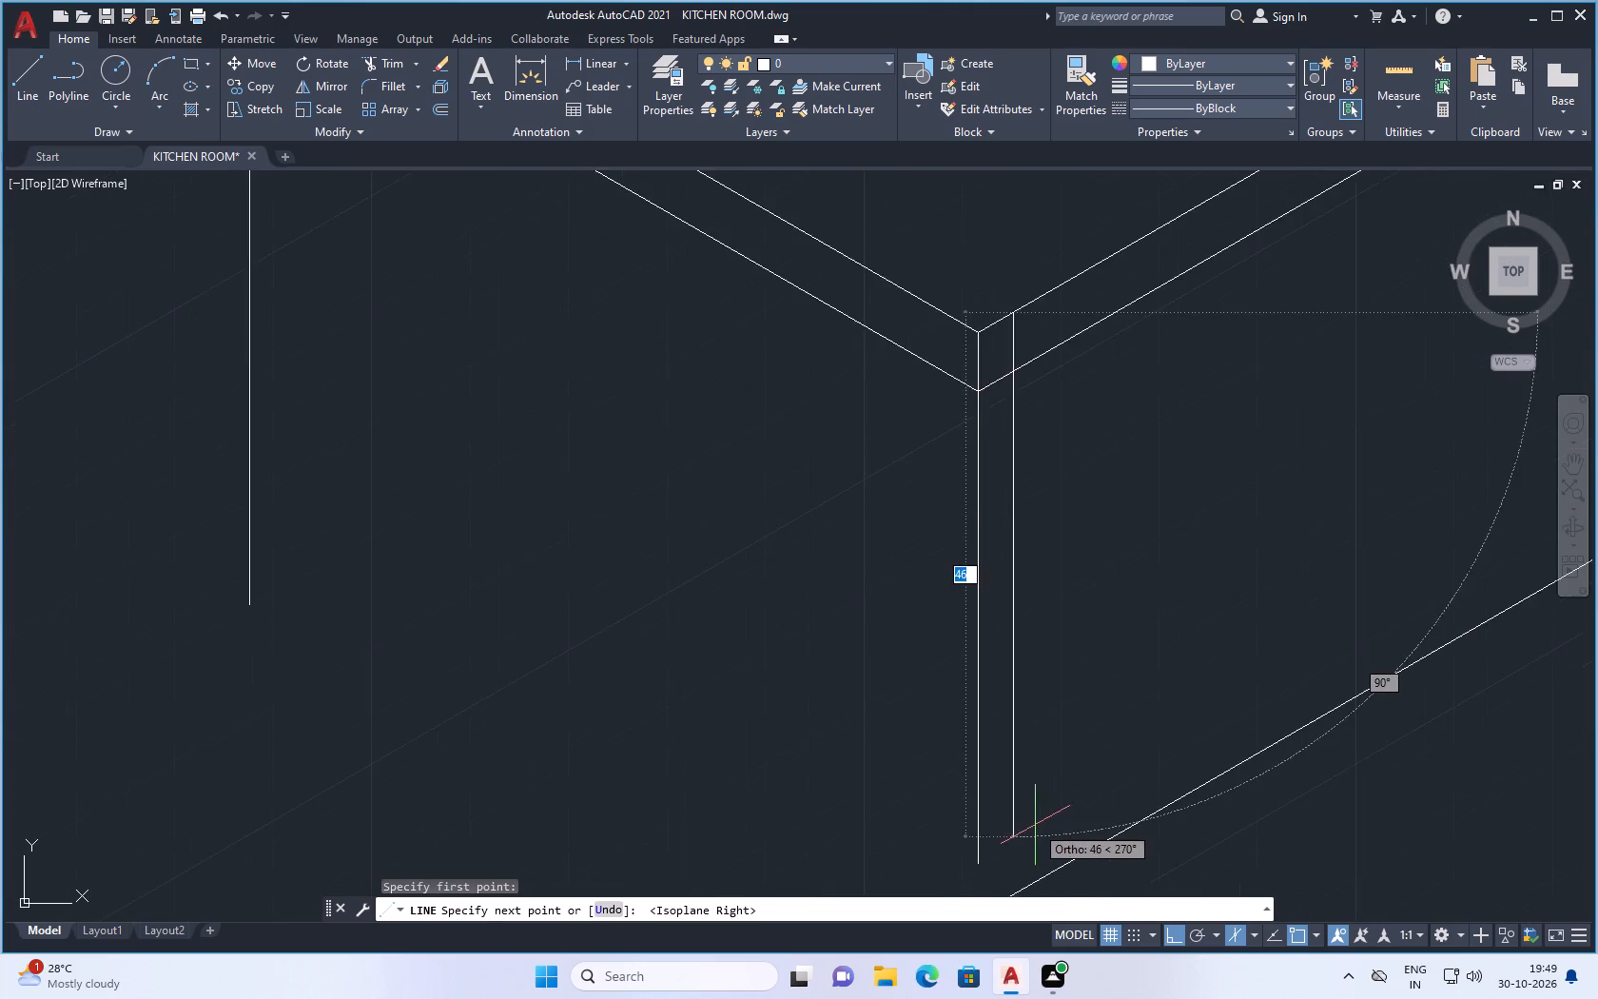
pyautogui.scroll(-2, 1028, 820)
pyautogui.scroll(2, 1014, 838)
pyautogui.click(1022, 813)
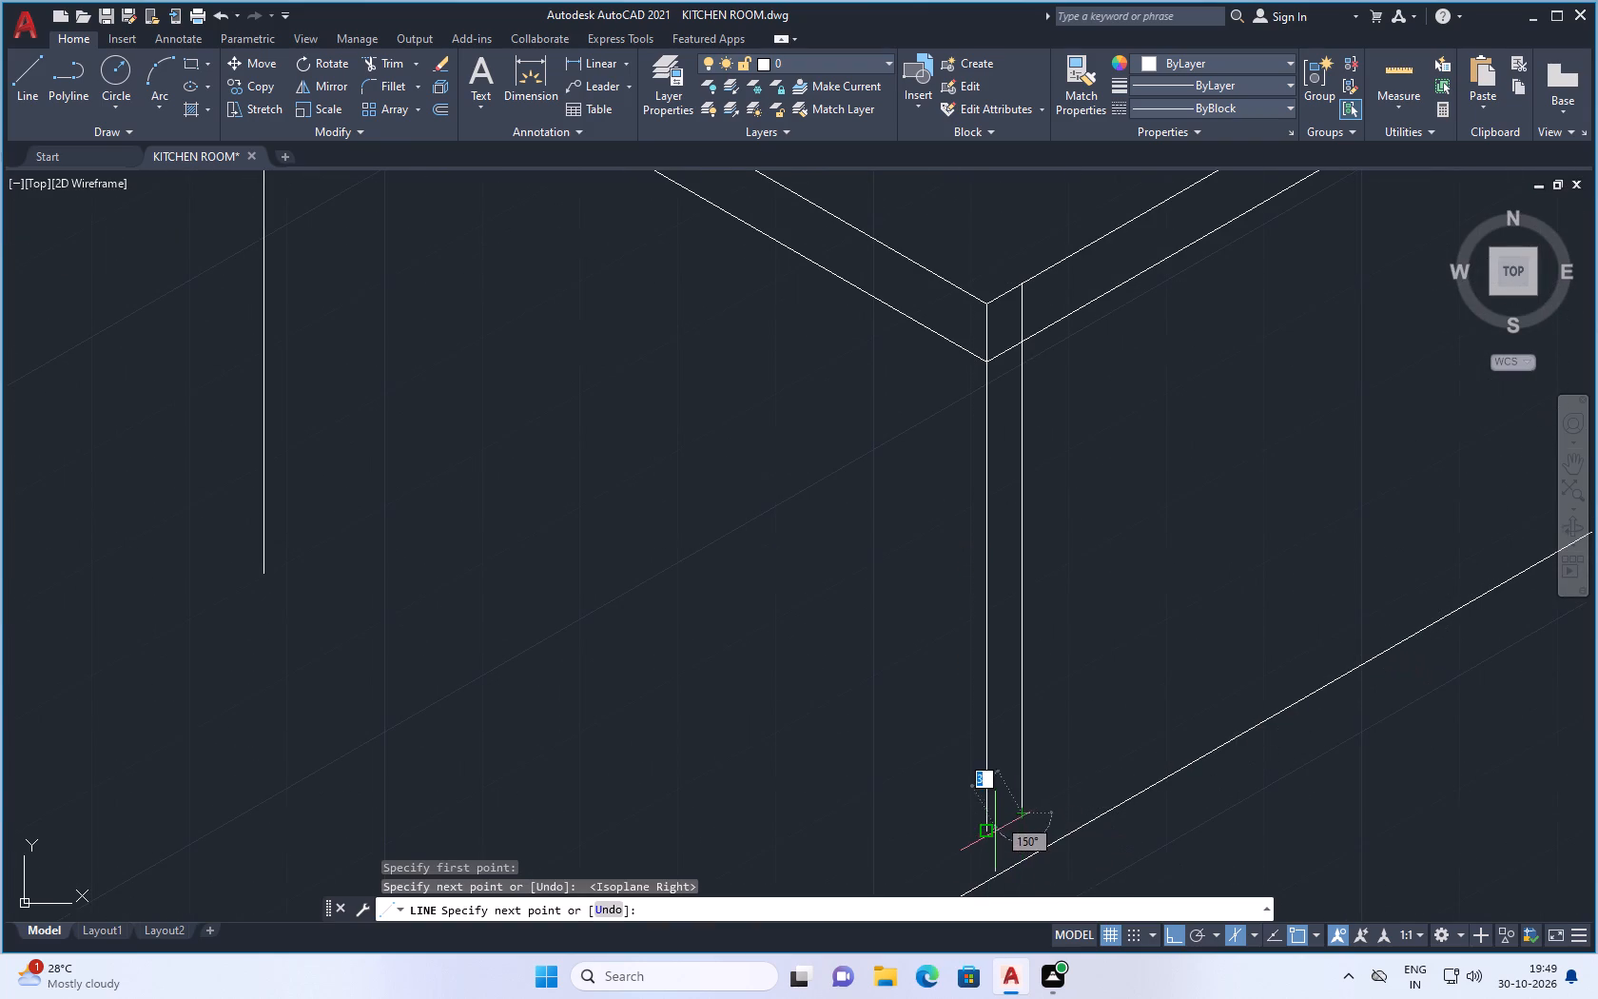
pyautogui.click(985, 836)
pyautogui.press('Escape')
# Draw the left-corner leg's inner vertical line down from the tabletop's lower short edge, and join its lower end to the outer line's end.
pyautogui.scroll(-3, 1000, 656)
pyautogui.scroll(2, 791, 503)
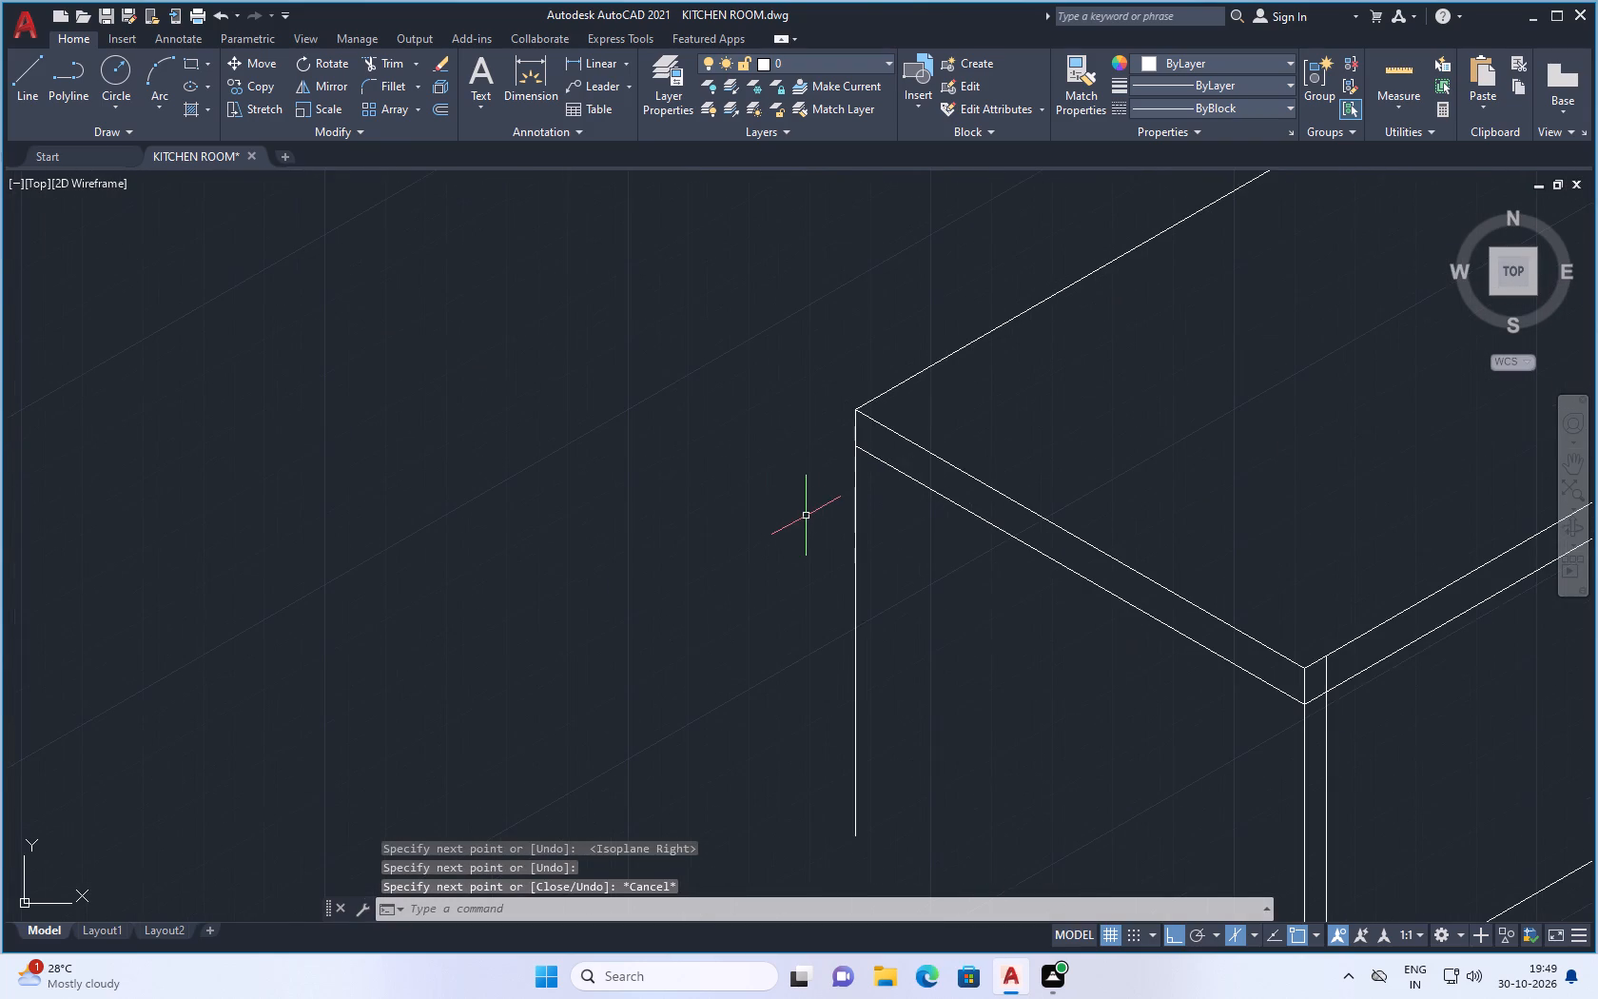
pyautogui.press('space')
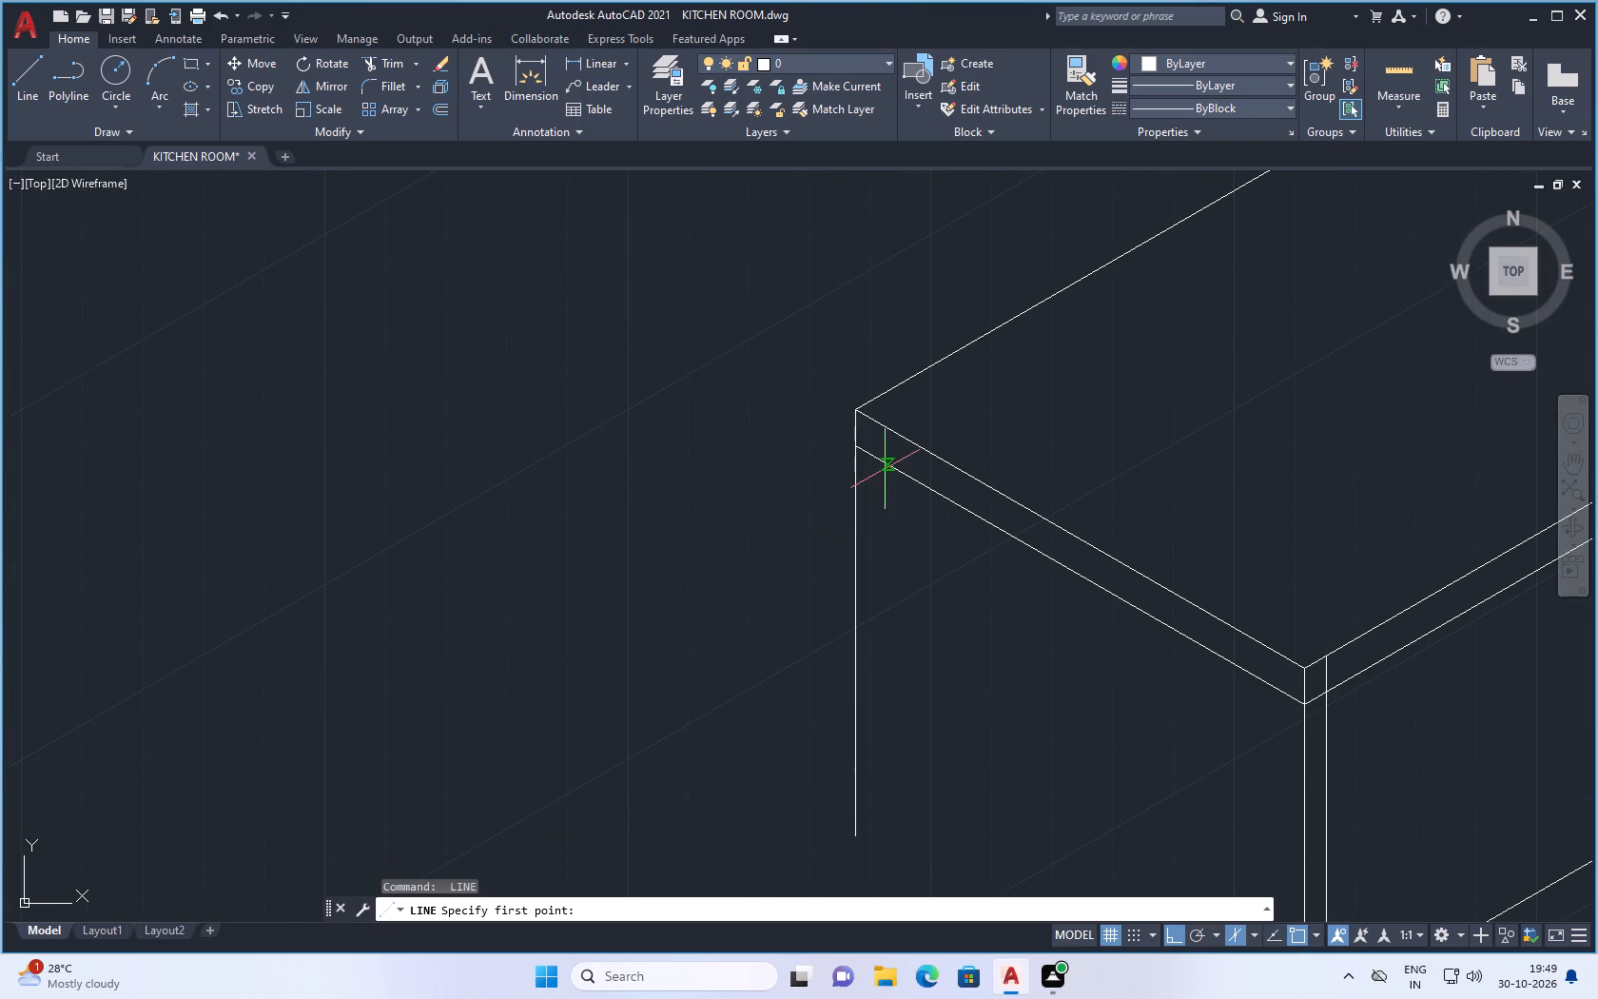
pyautogui.click(881, 464)
pyautogui.scroll(-1, 881, 674)
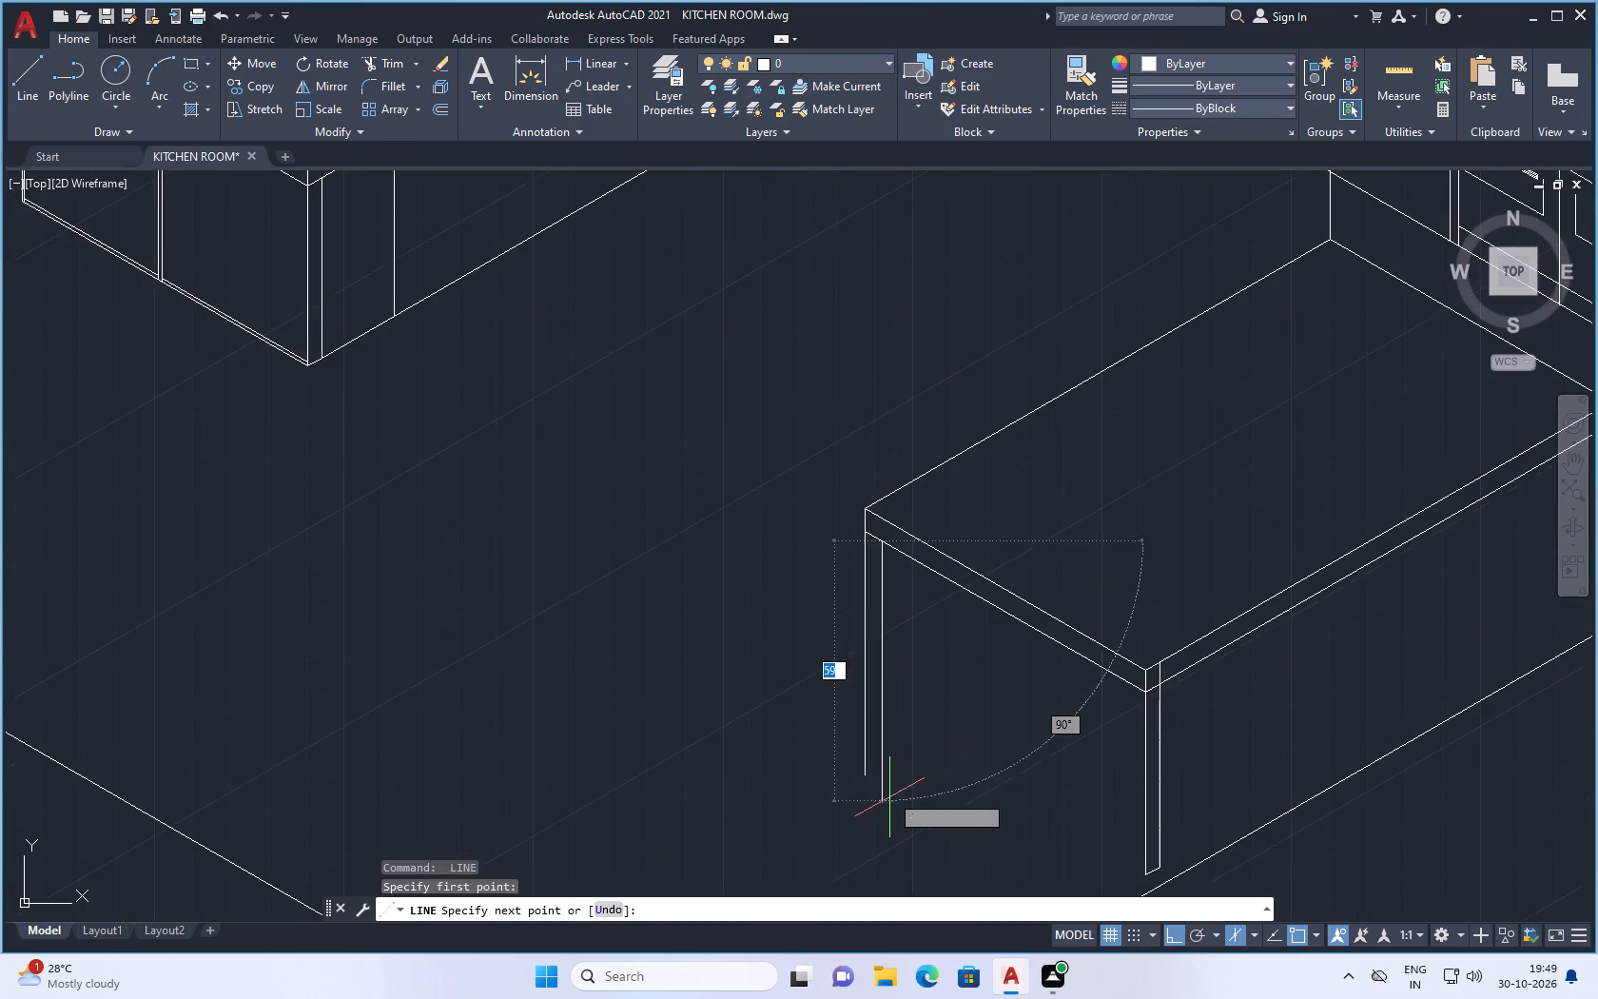
pyautogui.scroll(2, 889, 802)
pyautogui.click(861, 763)
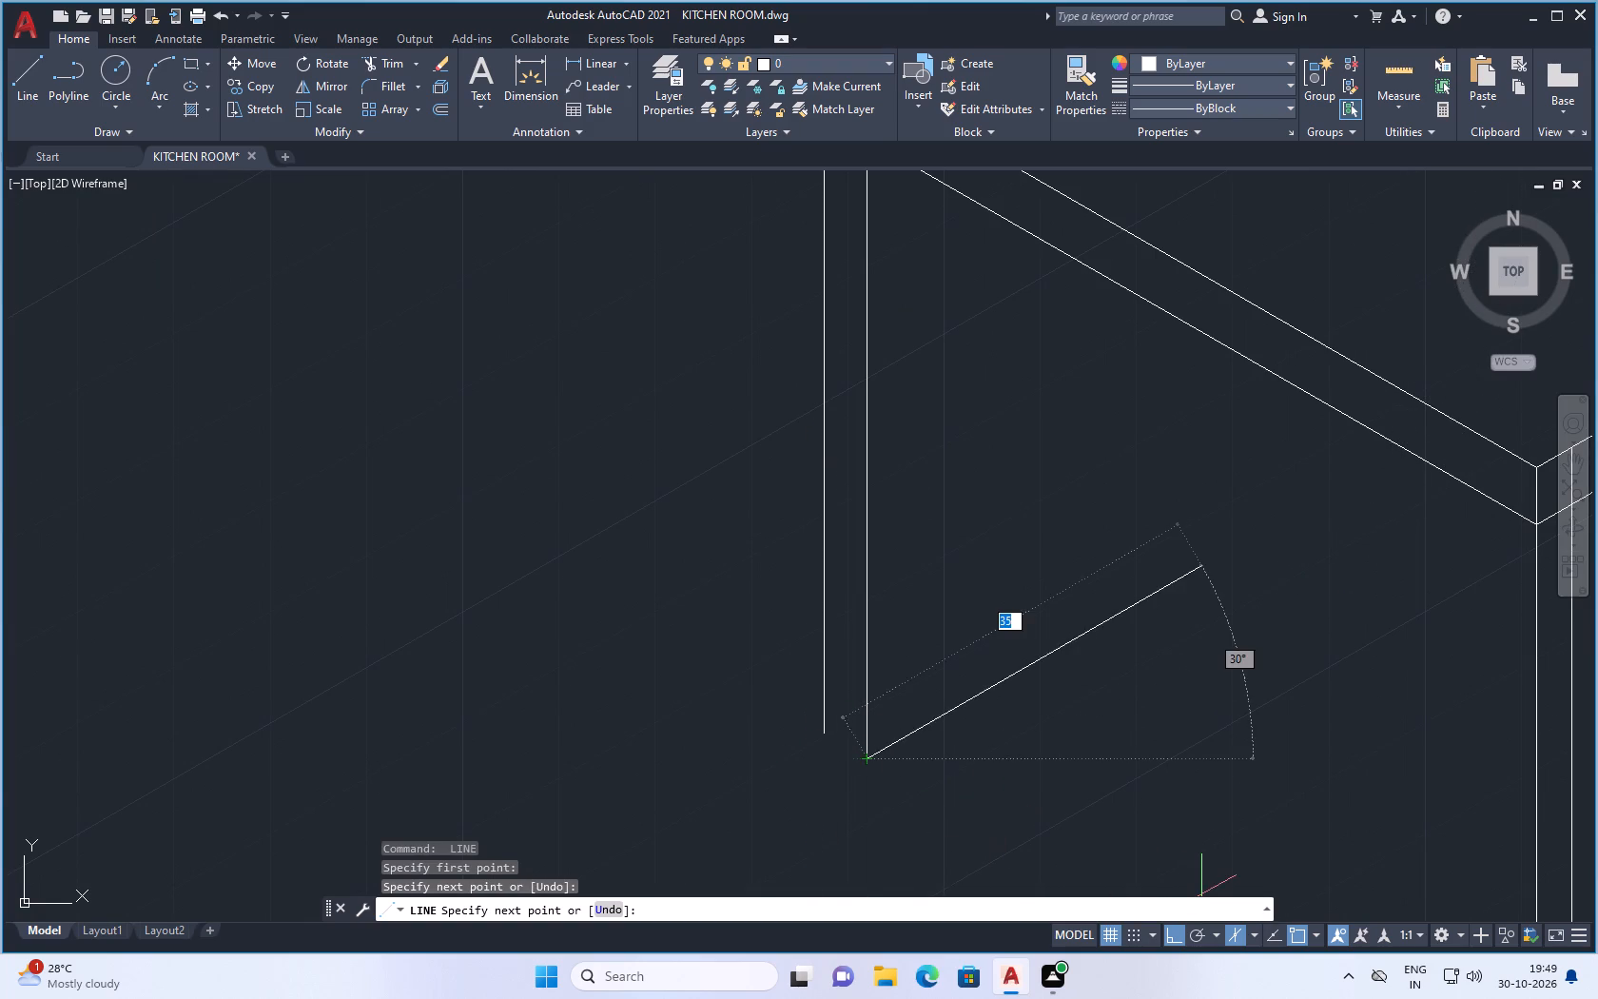
pyautogui.click(786, 705)
pyautogui.press('Escape')
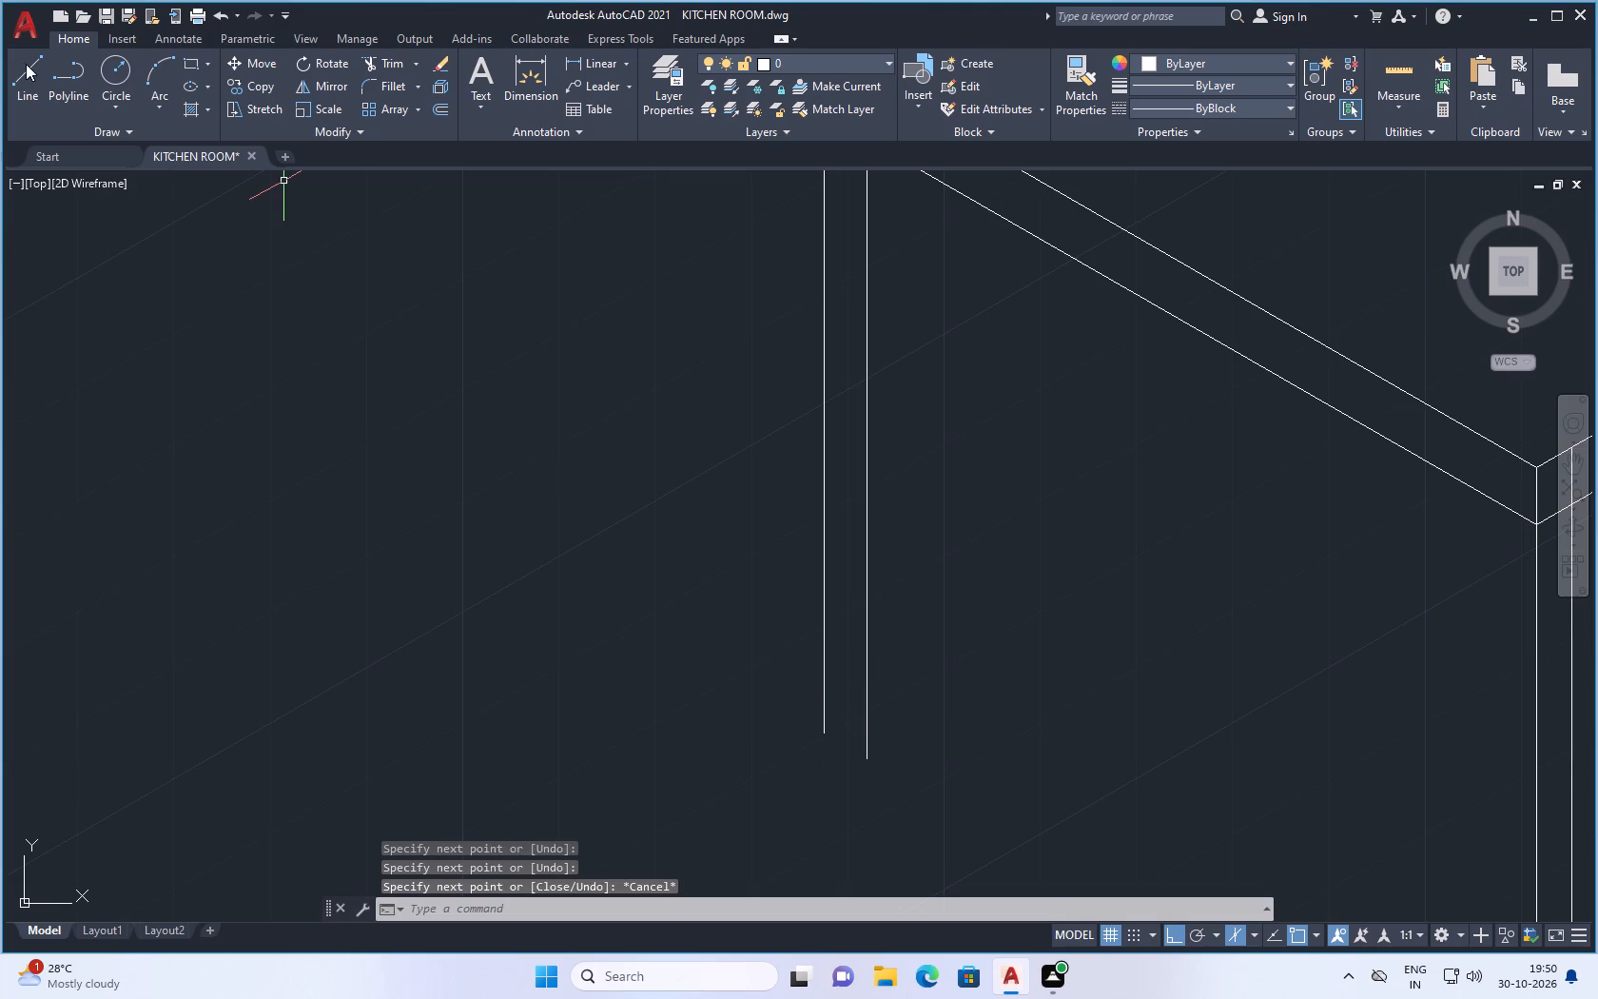
pyautogui.click(26, 66)
pyautogui.click(866, 756)
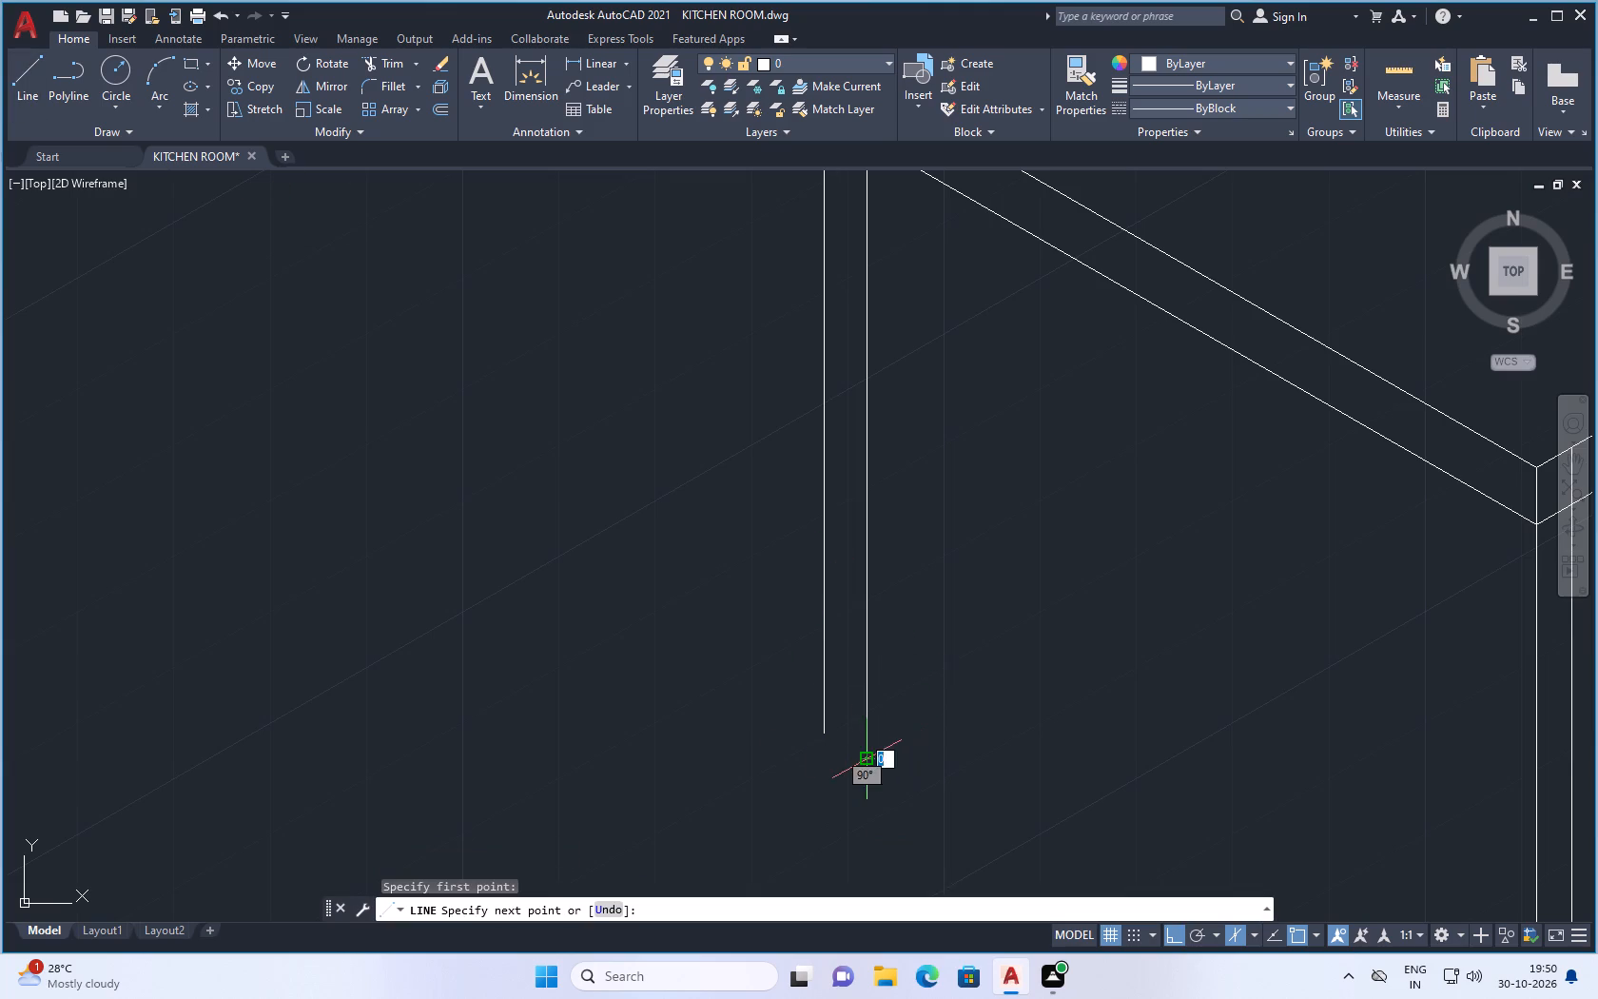
pyautogui.click(825, 737)
pyautogui.press('Escape')
# Trim the part of the front-corner leg's inner line that crosses the tabletop's thickness.
pyautogui.scroll(-5, 872, 631)
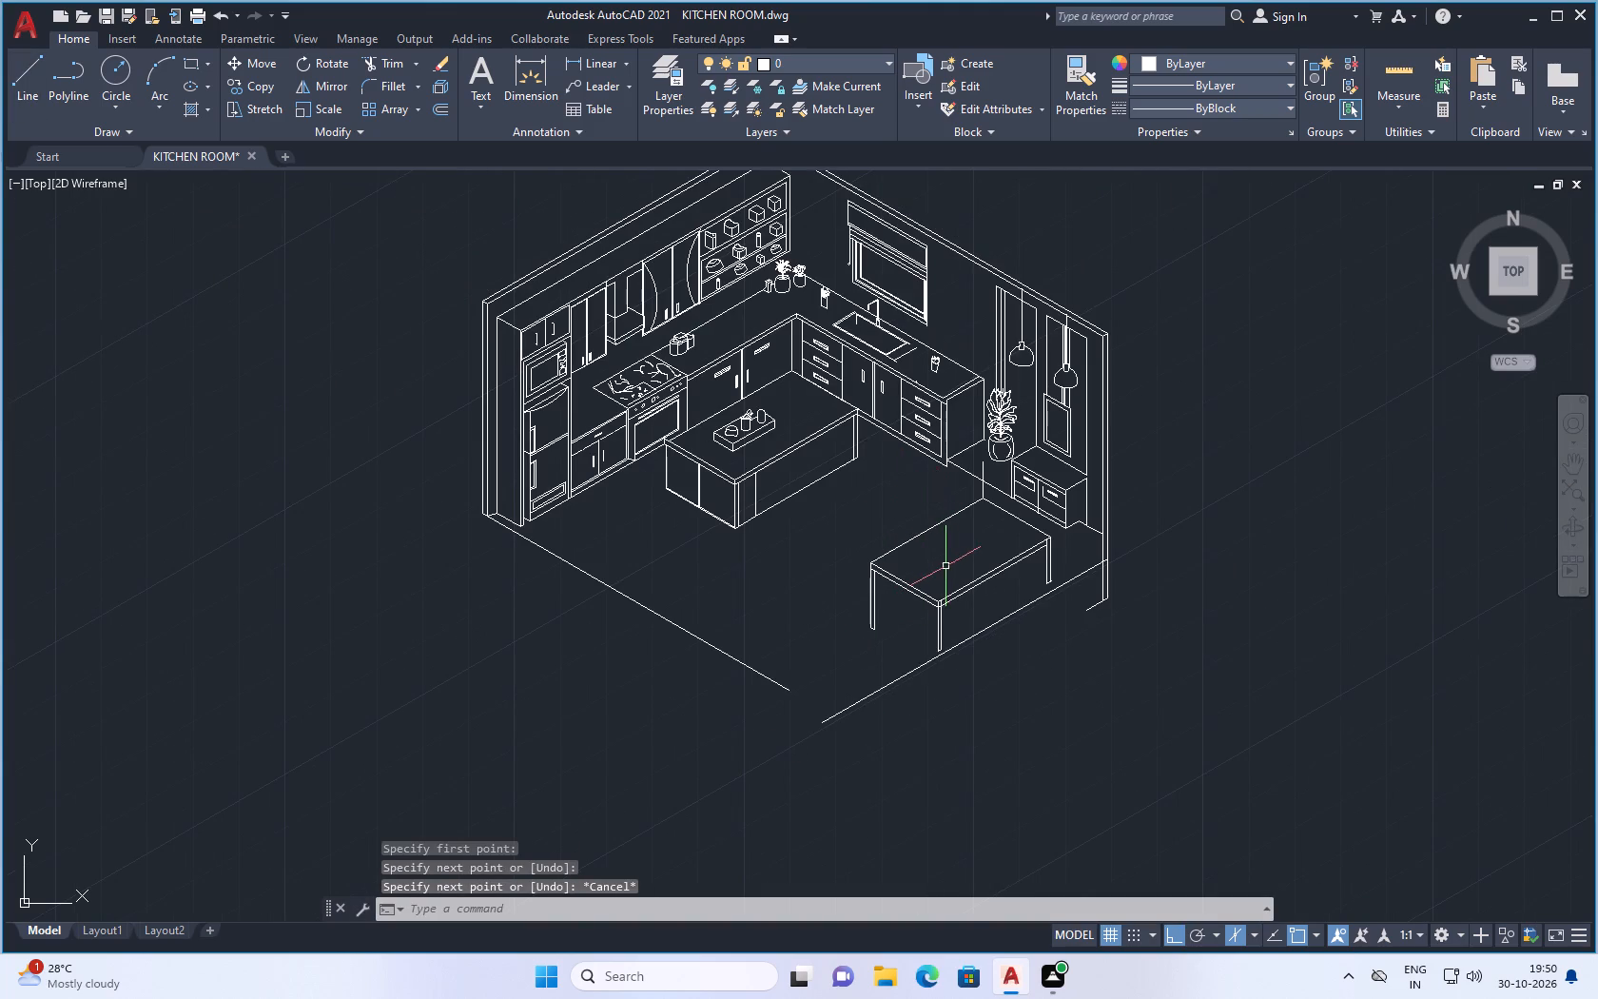
pyautogui.scroll(2, 933, 532)
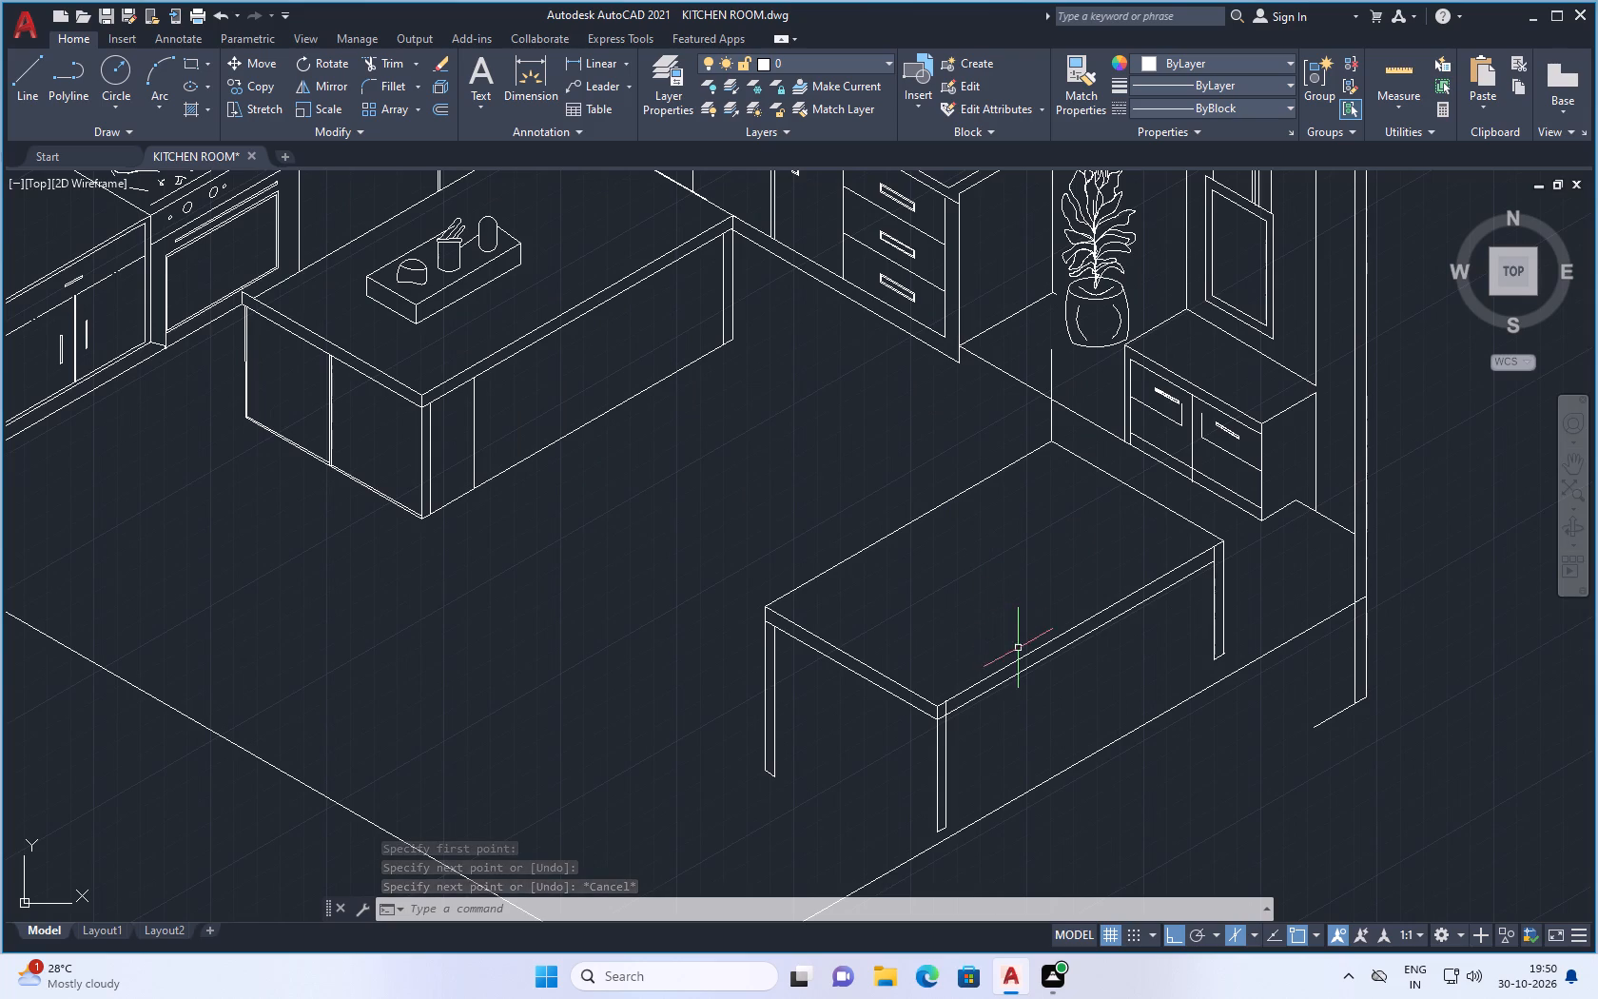
pyautogui.write('te')
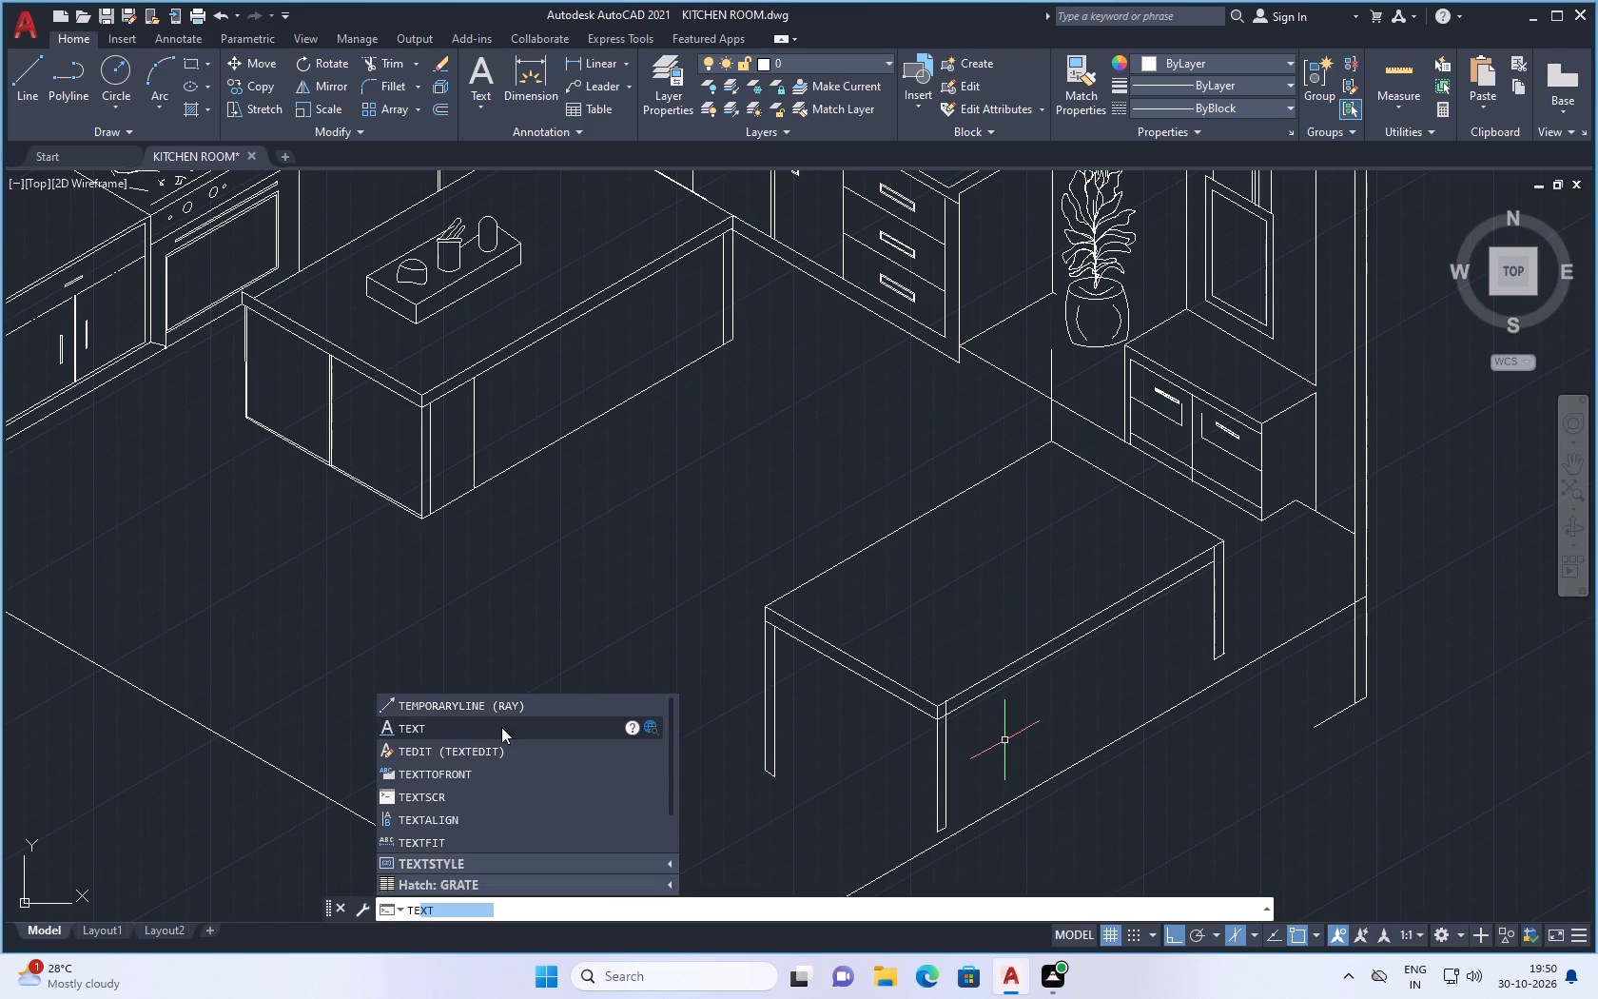
pyautogui.press('Escape')
pyautogui.press('t')
pyautogui.press('r')
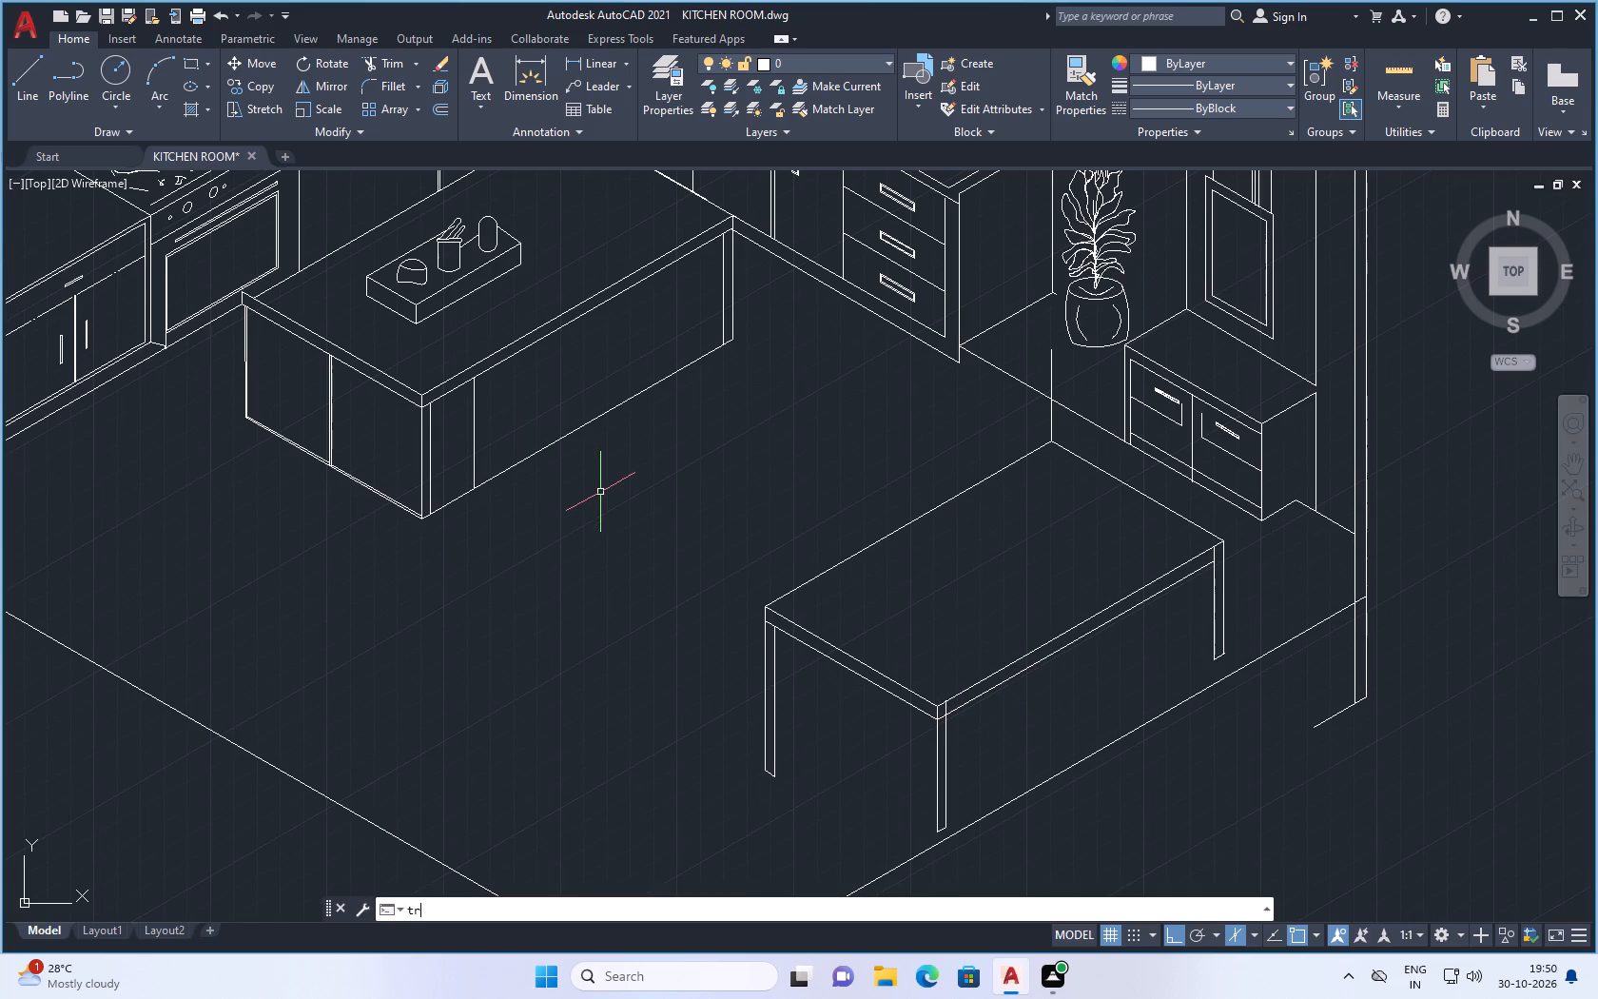
pyautogui.press('Return')
pyautogui.scroll(3, 950, 743)
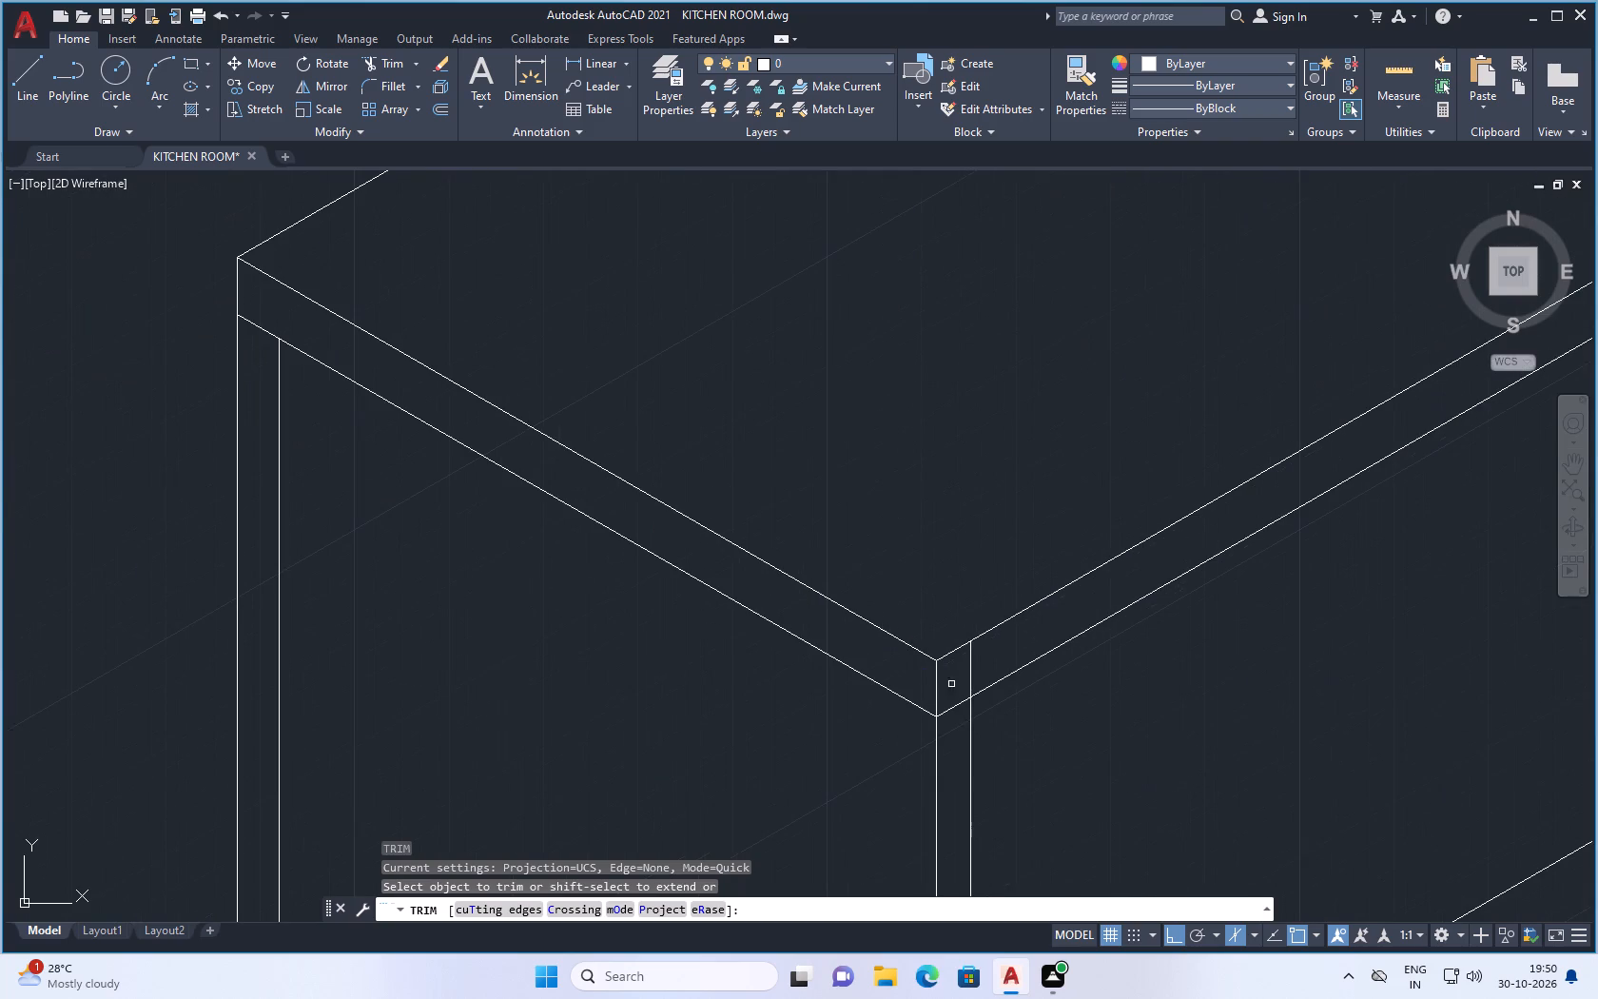
pyautogui.moveTo(983, 656); pyautogui.dragTo(943, 686)
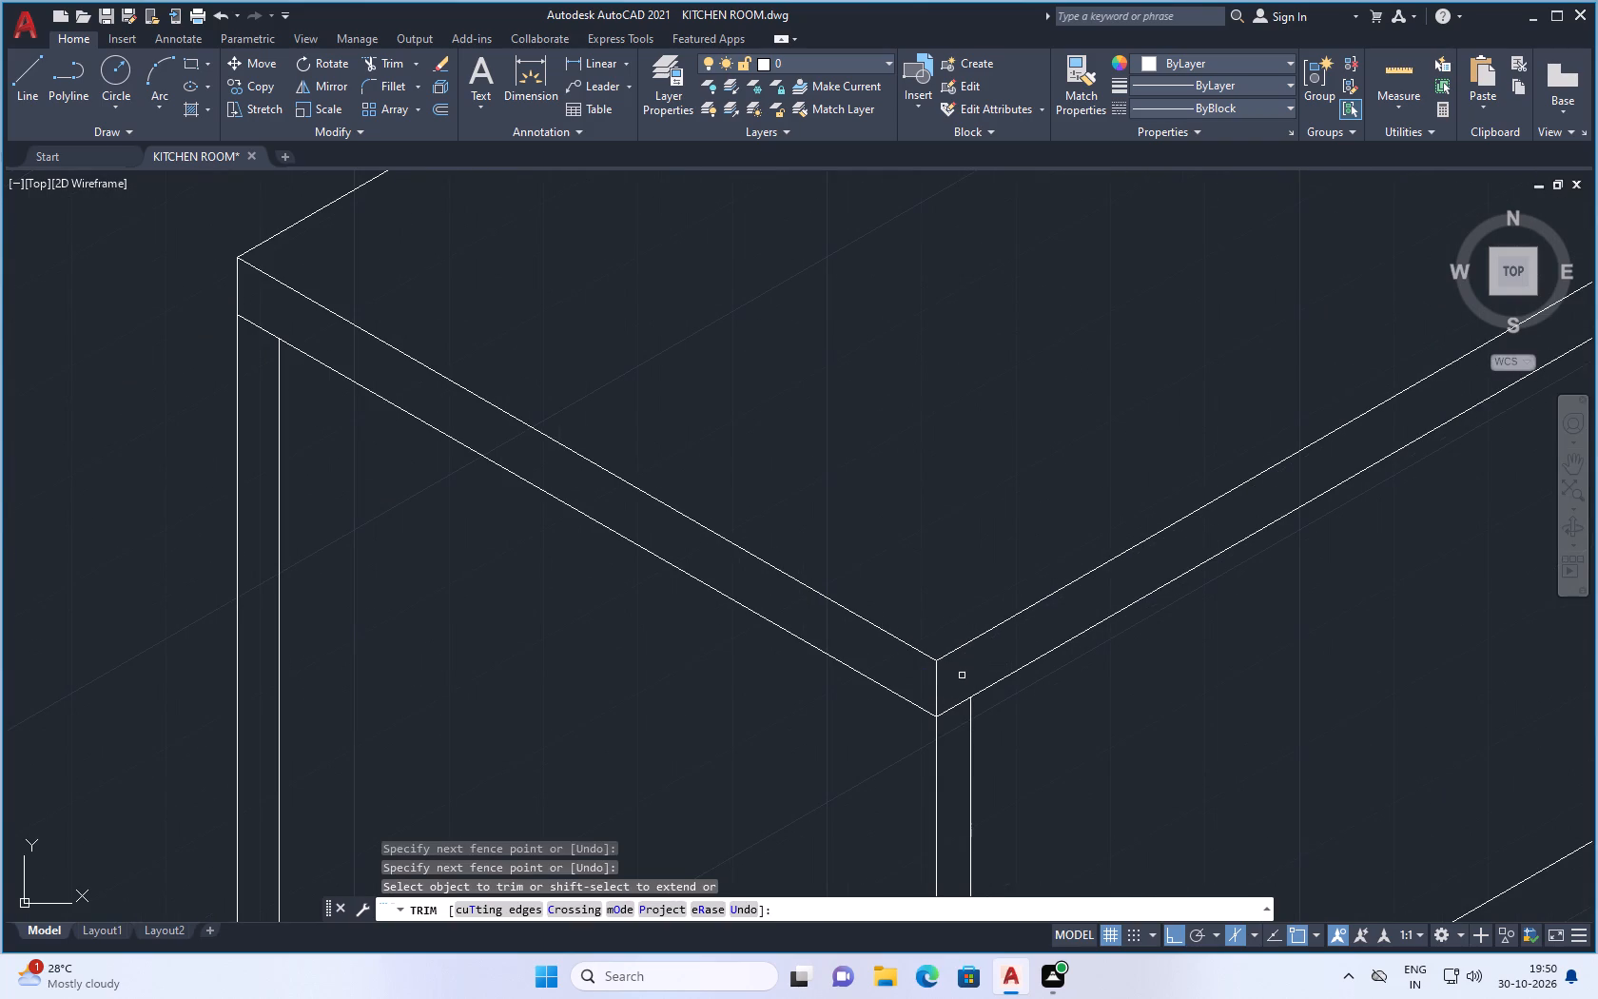
pyautogui.scroll(-2, 962, 676)
pyautogui.scroll(-1, 1126, 662)
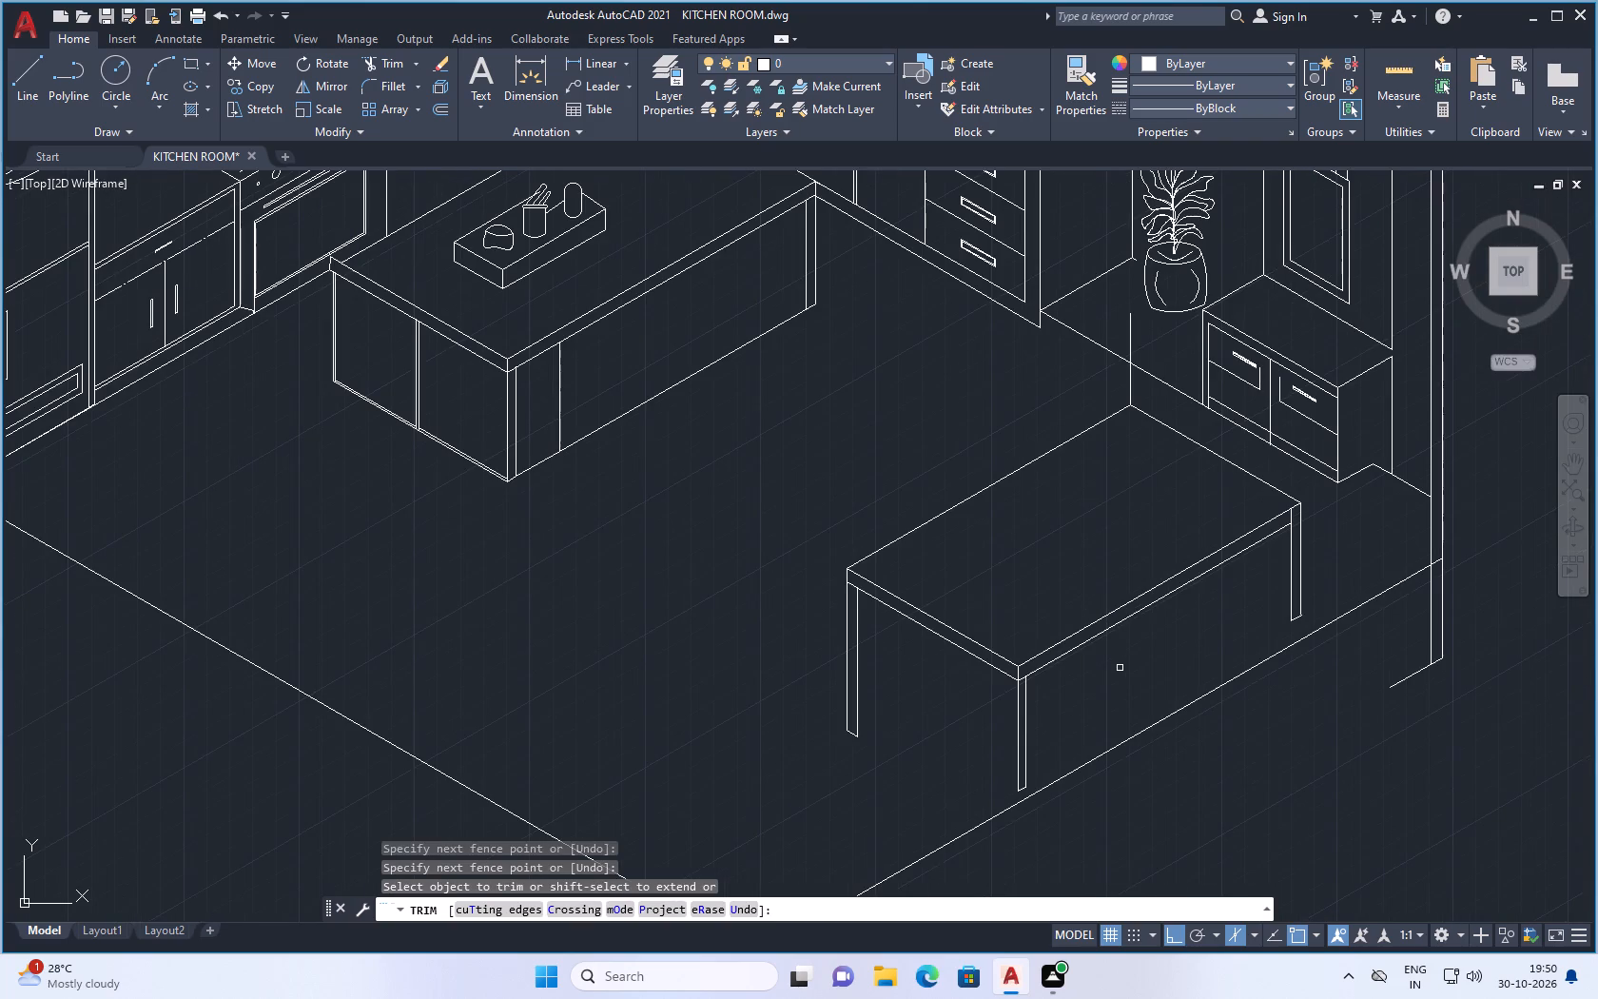
pyautogui.press('Escape')
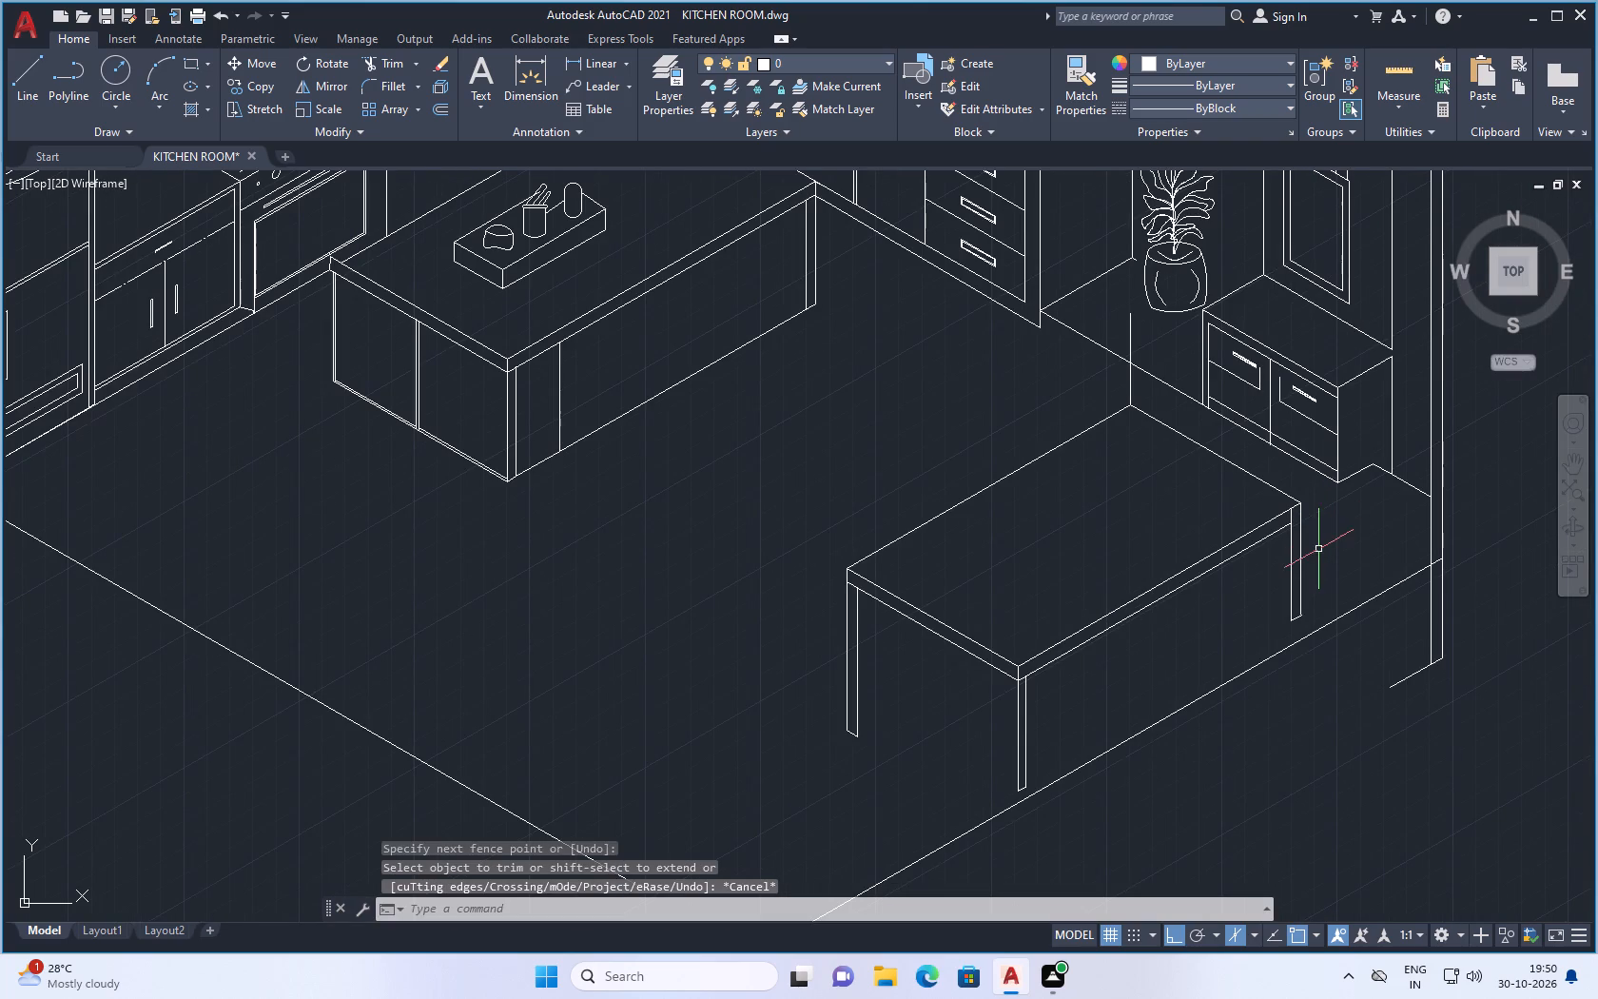
# Save the KITCHEN ROOM drawing.
pyautogui.hotkey('ctrl', 's')
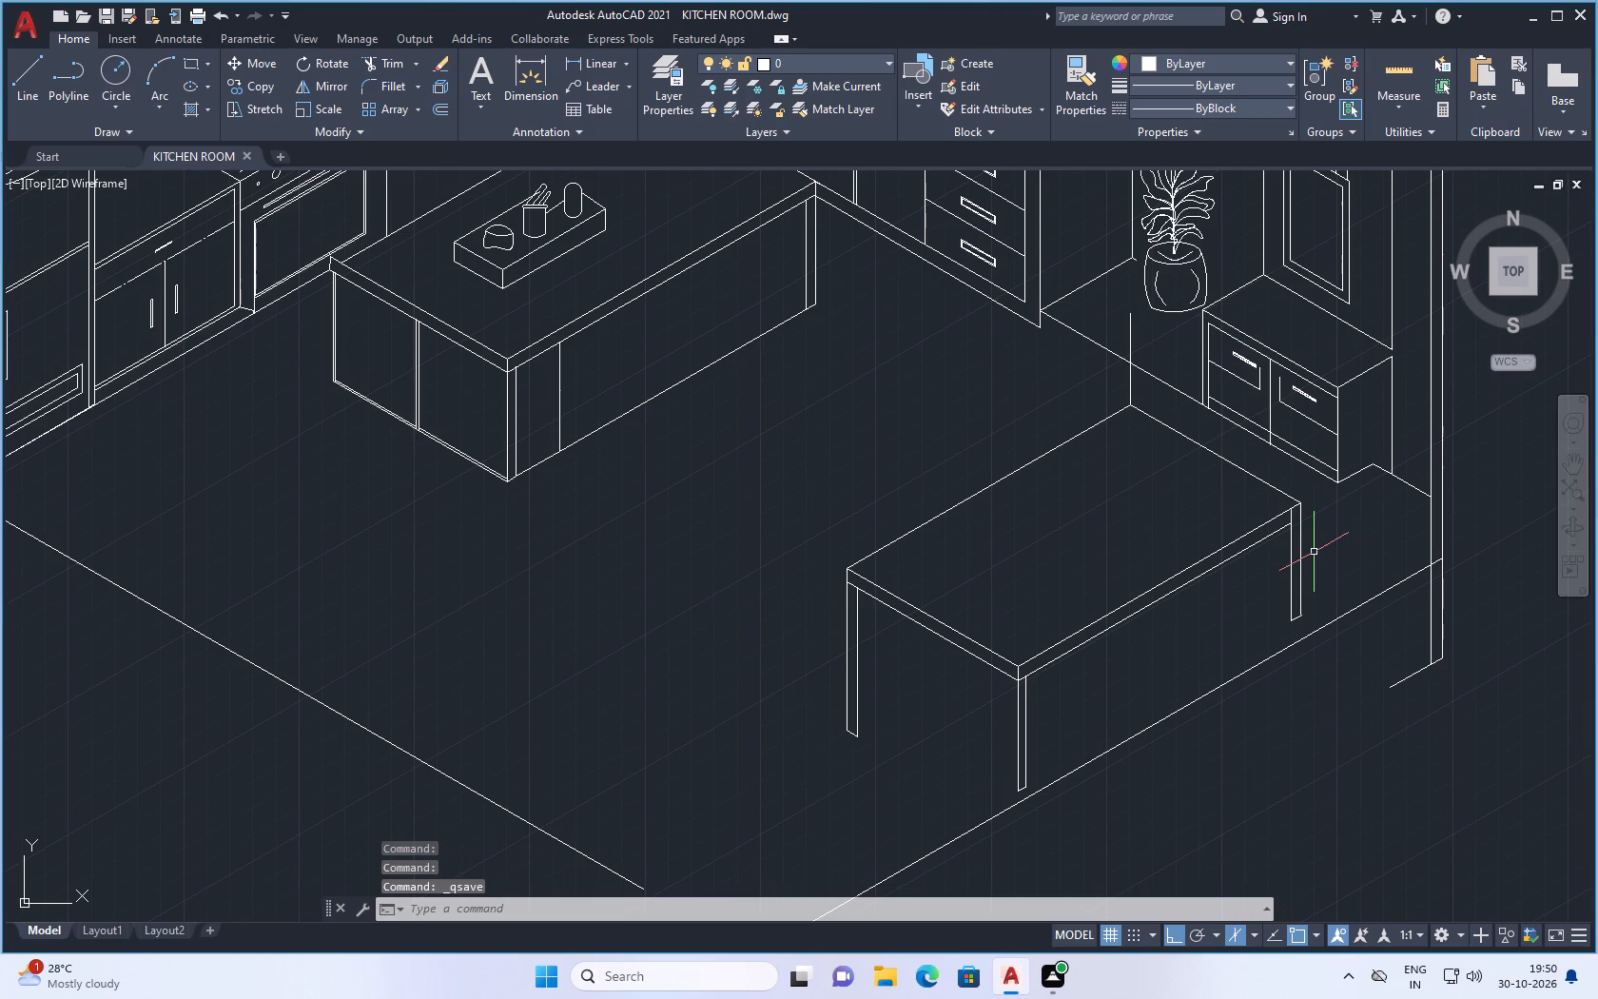
pyautogui.hotkey('ctrl', 's')
pyautogui.scroll(-2, 1042, 624)
pyautogui.scroll(2, 1092, 648)
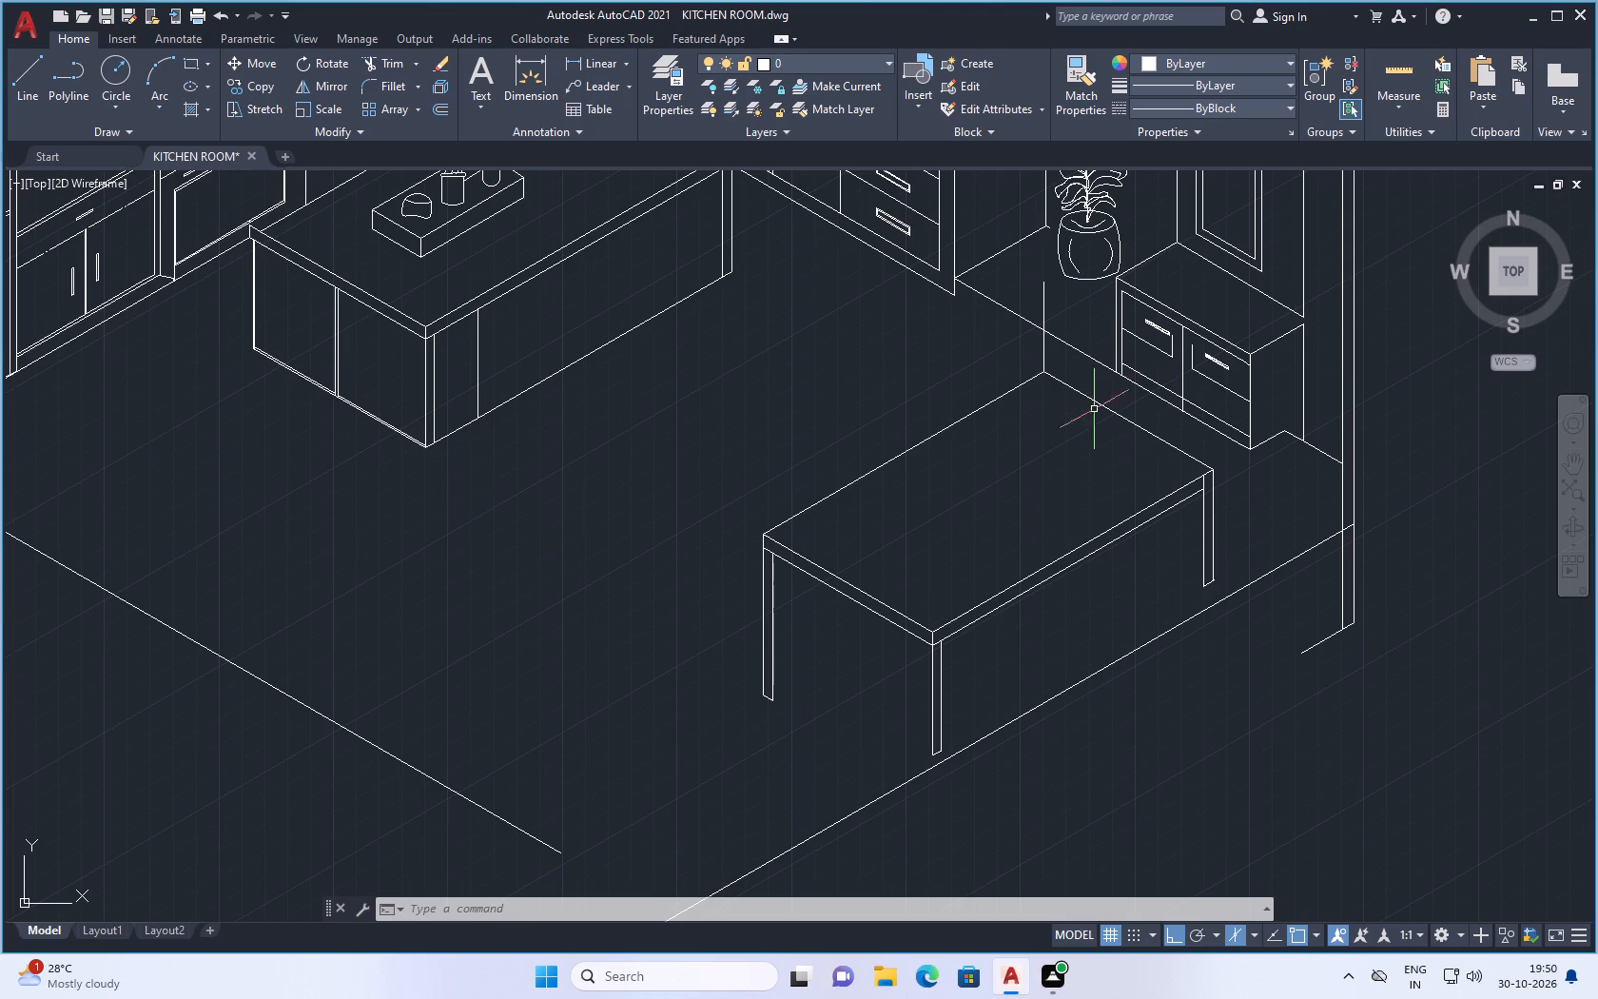
pyautogui.scroll(-2, 1094, 512)
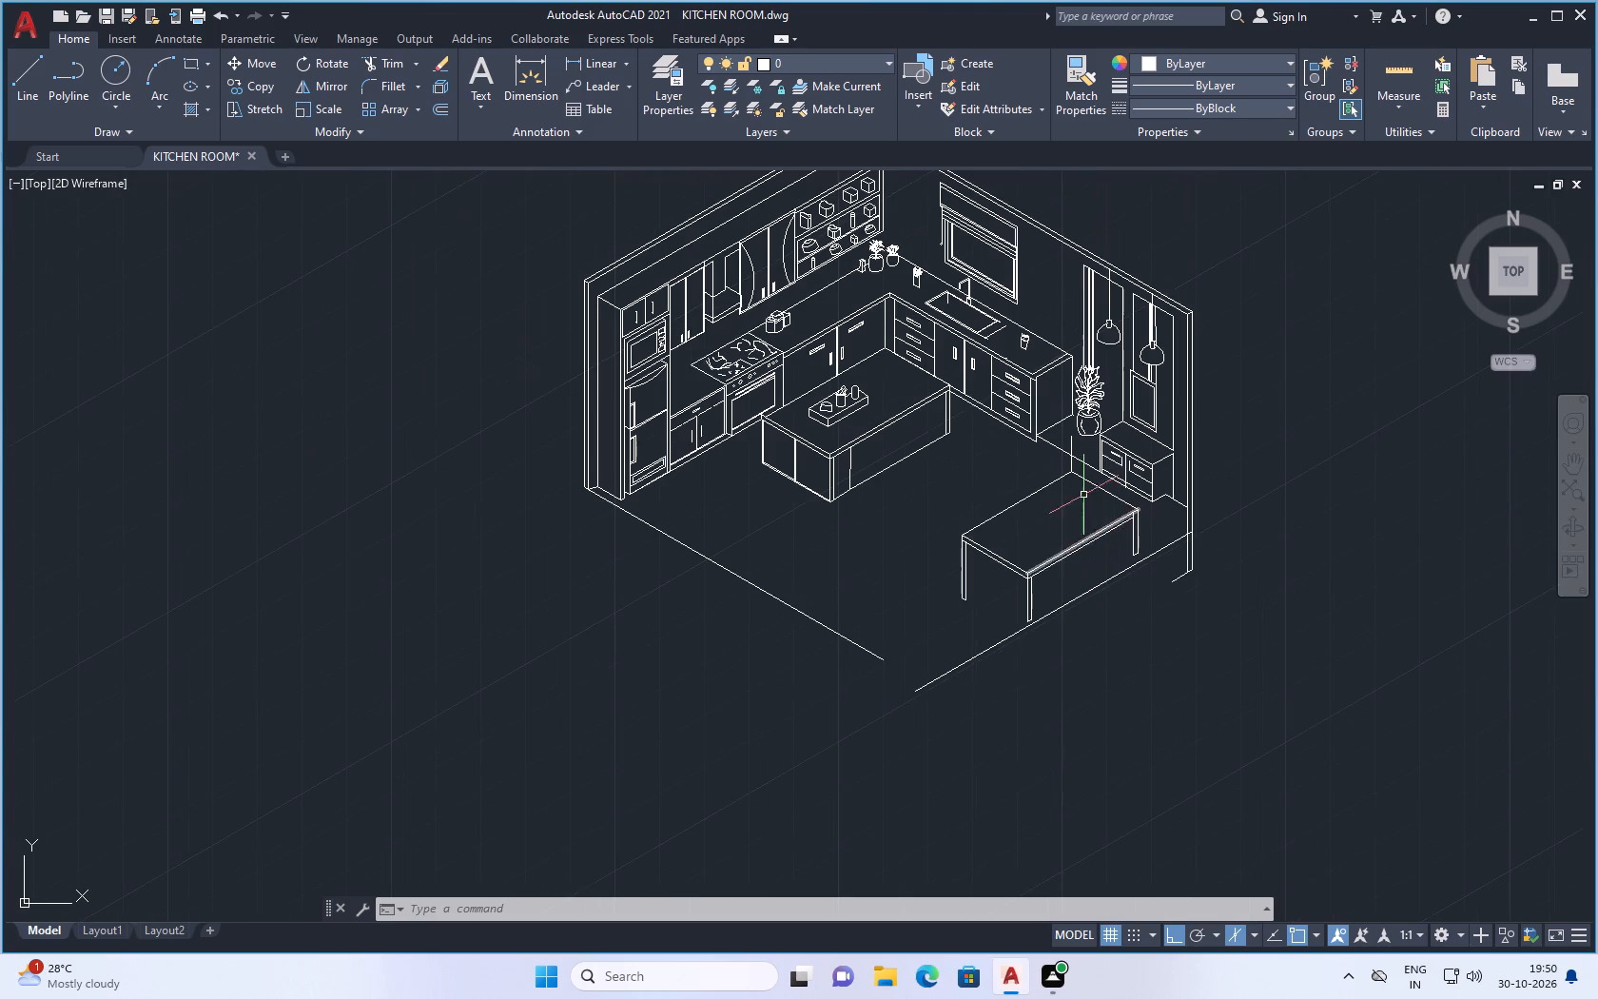
pyautogui.scroll(-1, 1053, 496)
pyautogui.hotkey('ctrl', 's')
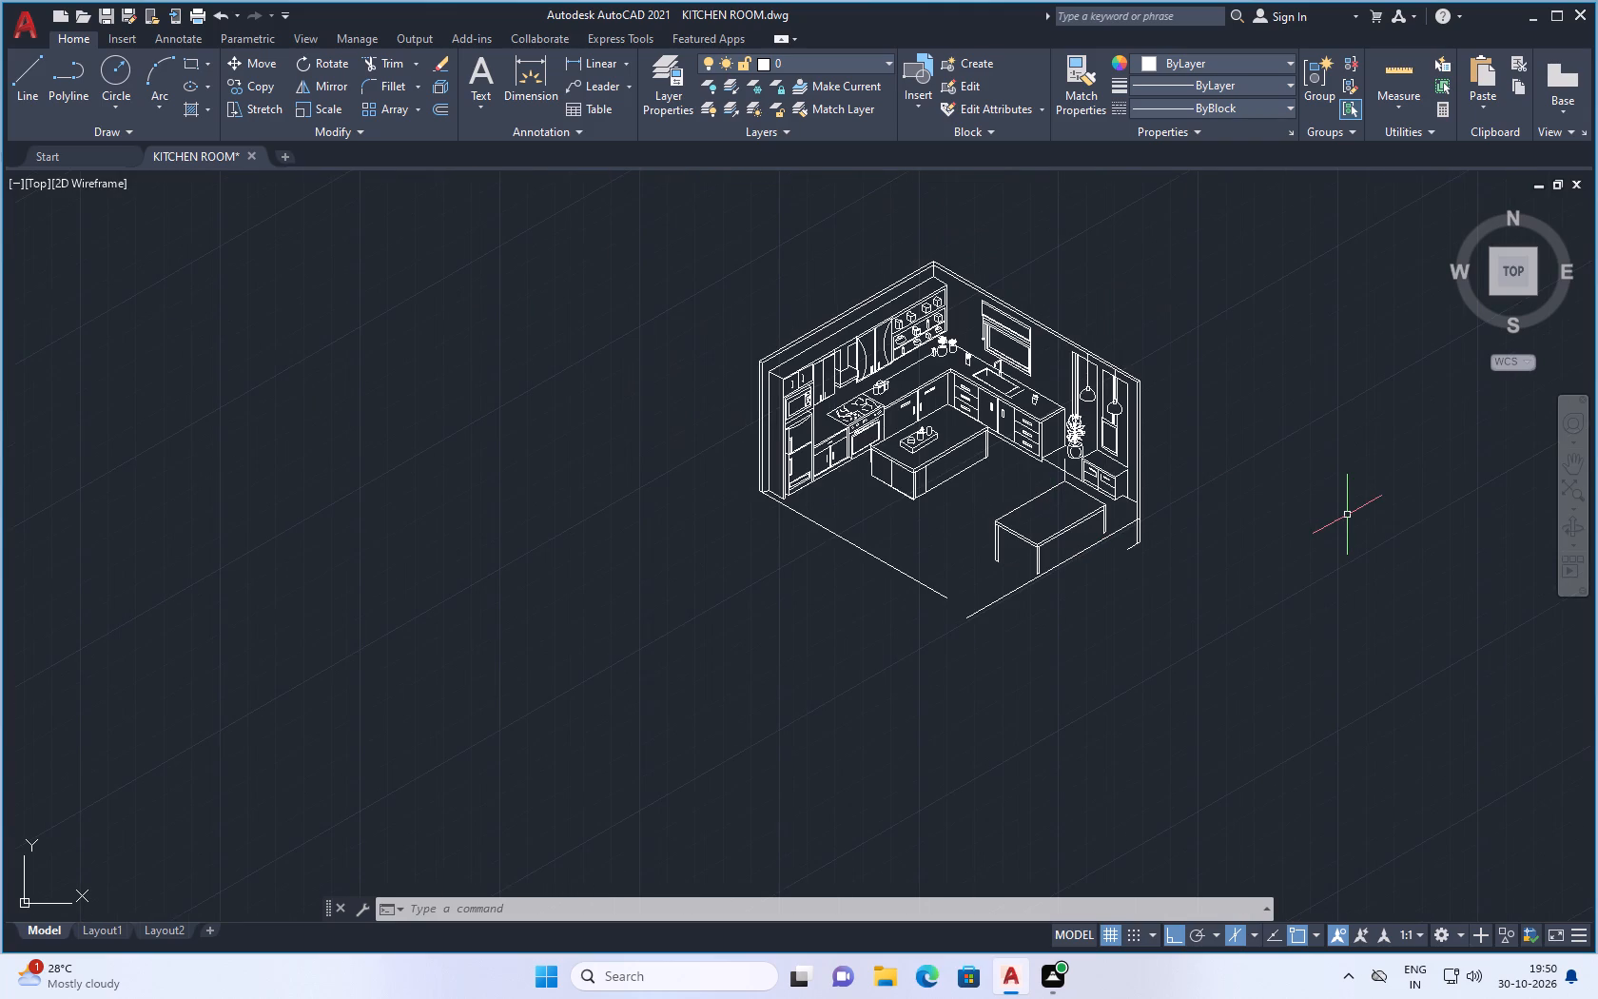
pyautogui.hotkey('ctrl', 's')
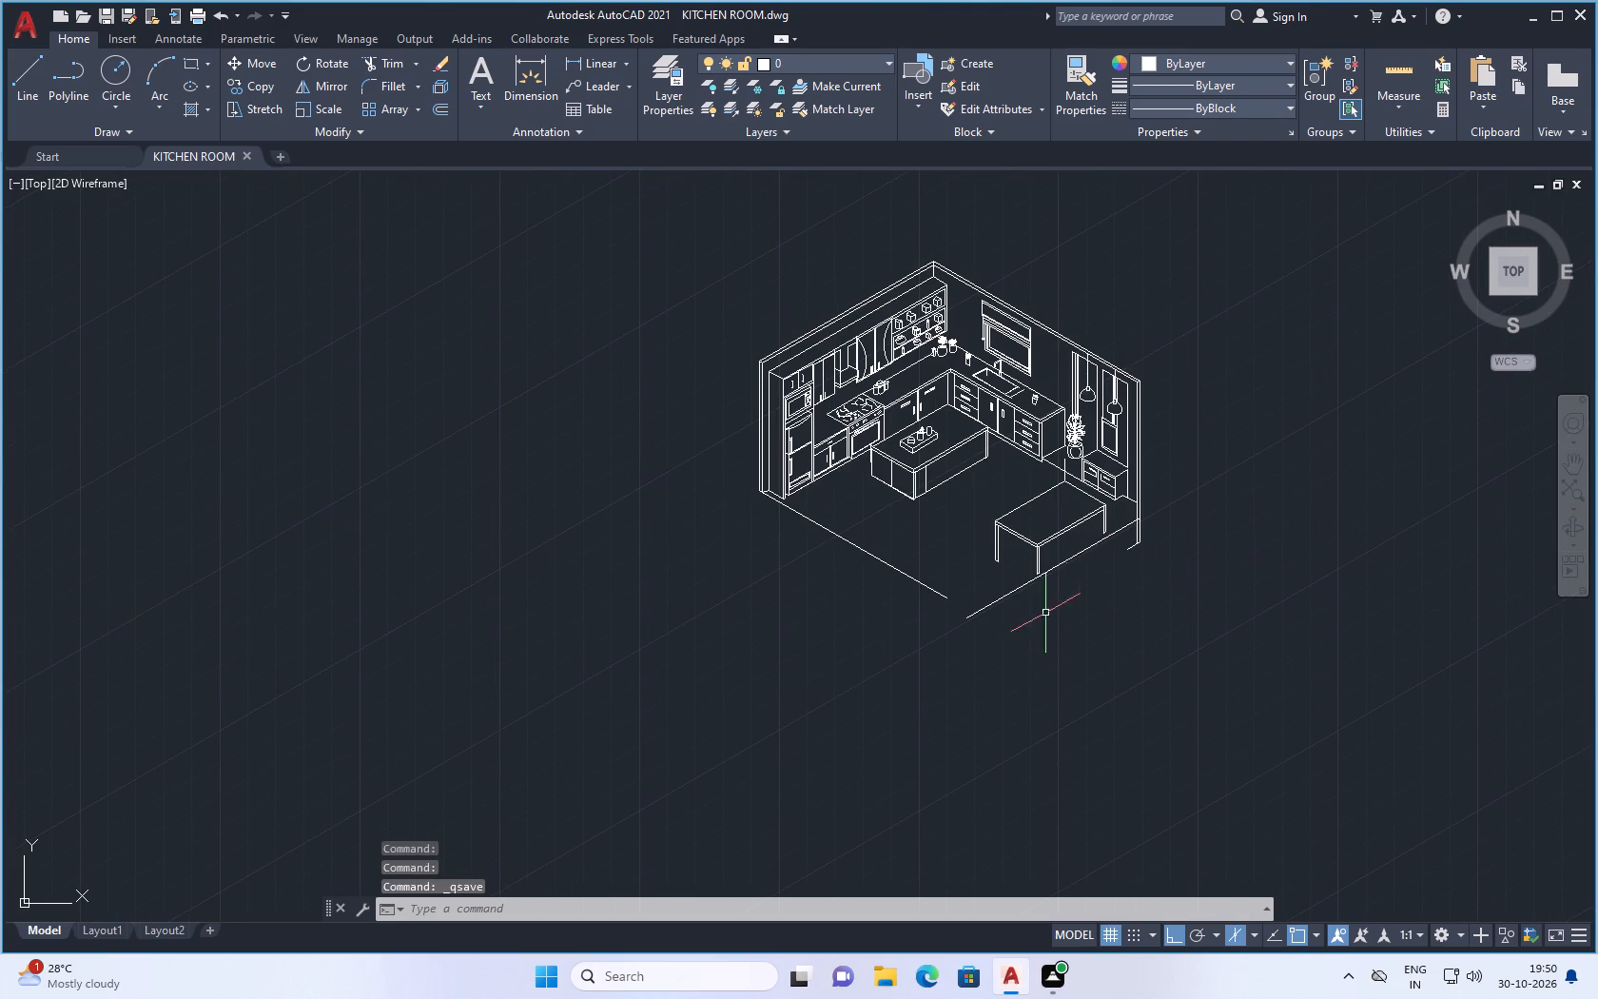
# Draw a line in Isoplane Left from the open end of the left floor edge past the front-right floor edge.
pyautogui.scroll(2, 972, 614)
pyautogui.click(19, 88)
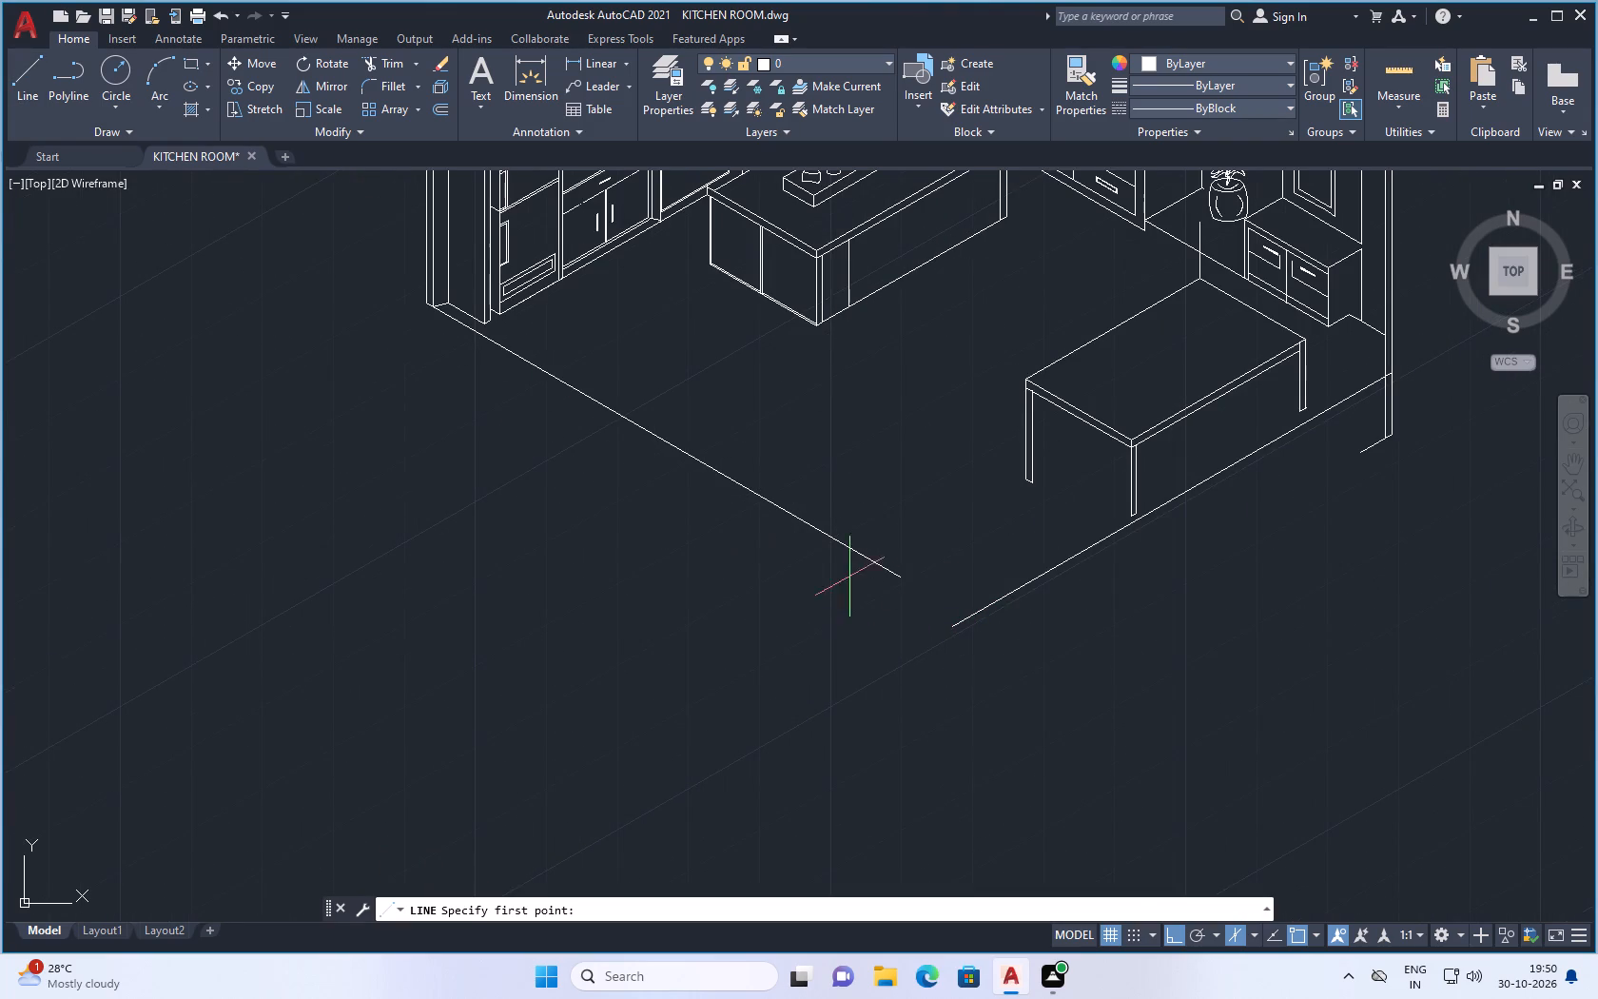
pyautogui.click(894, 578)
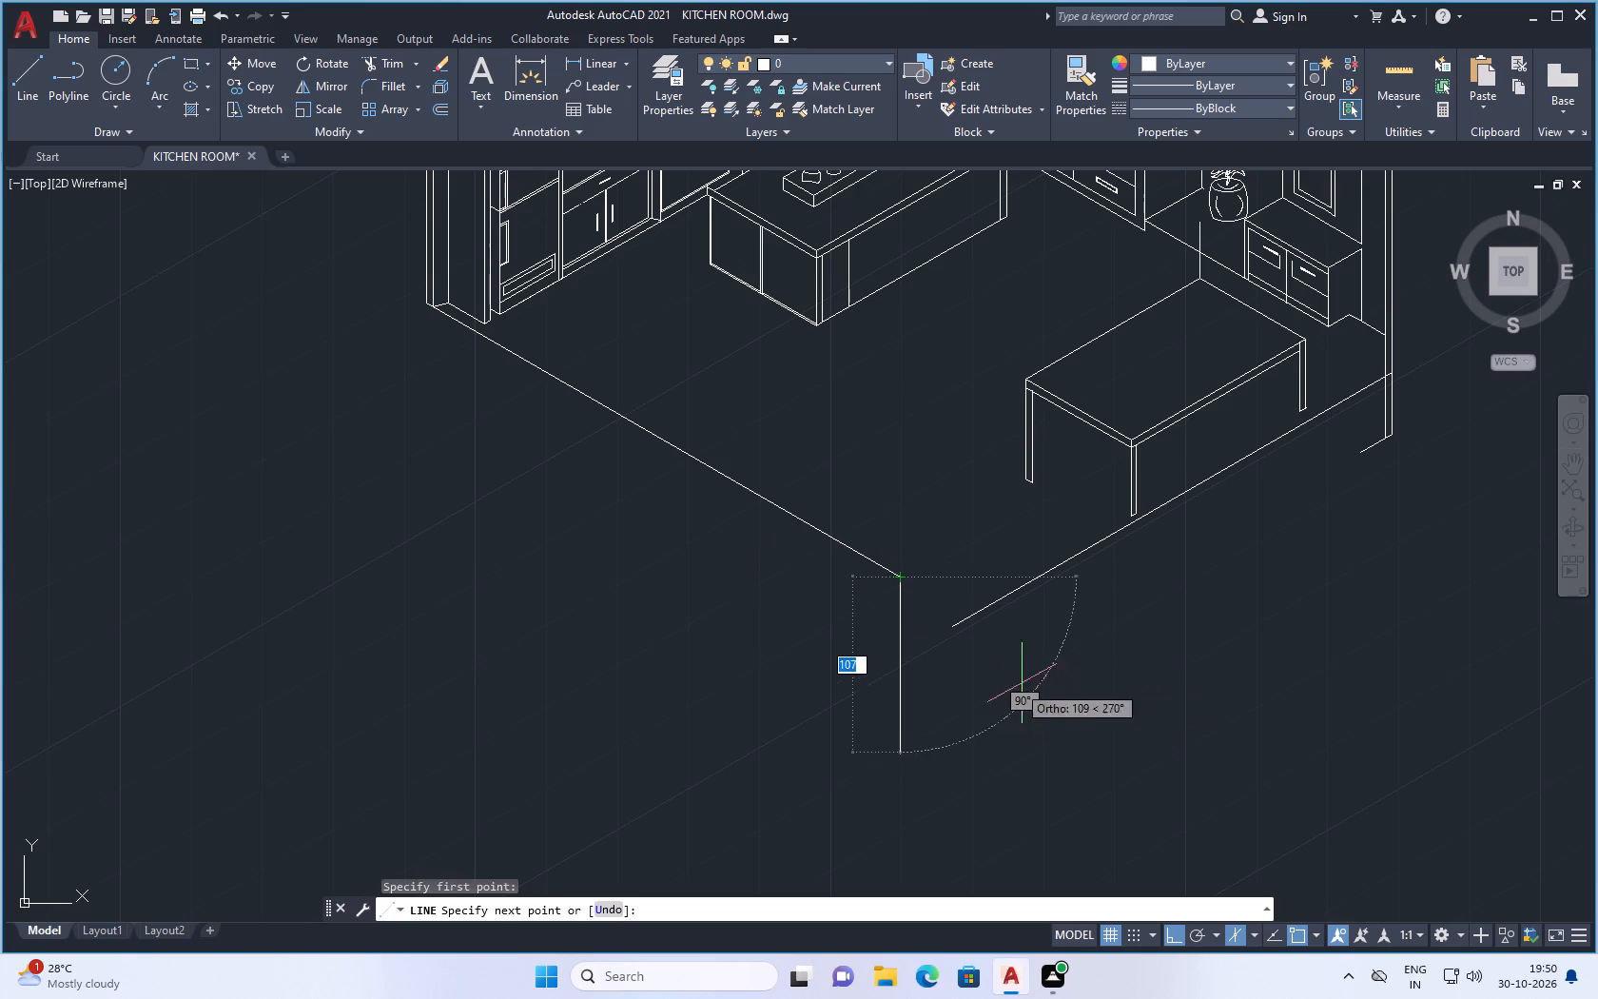
pyautogui.click(1249, 935)
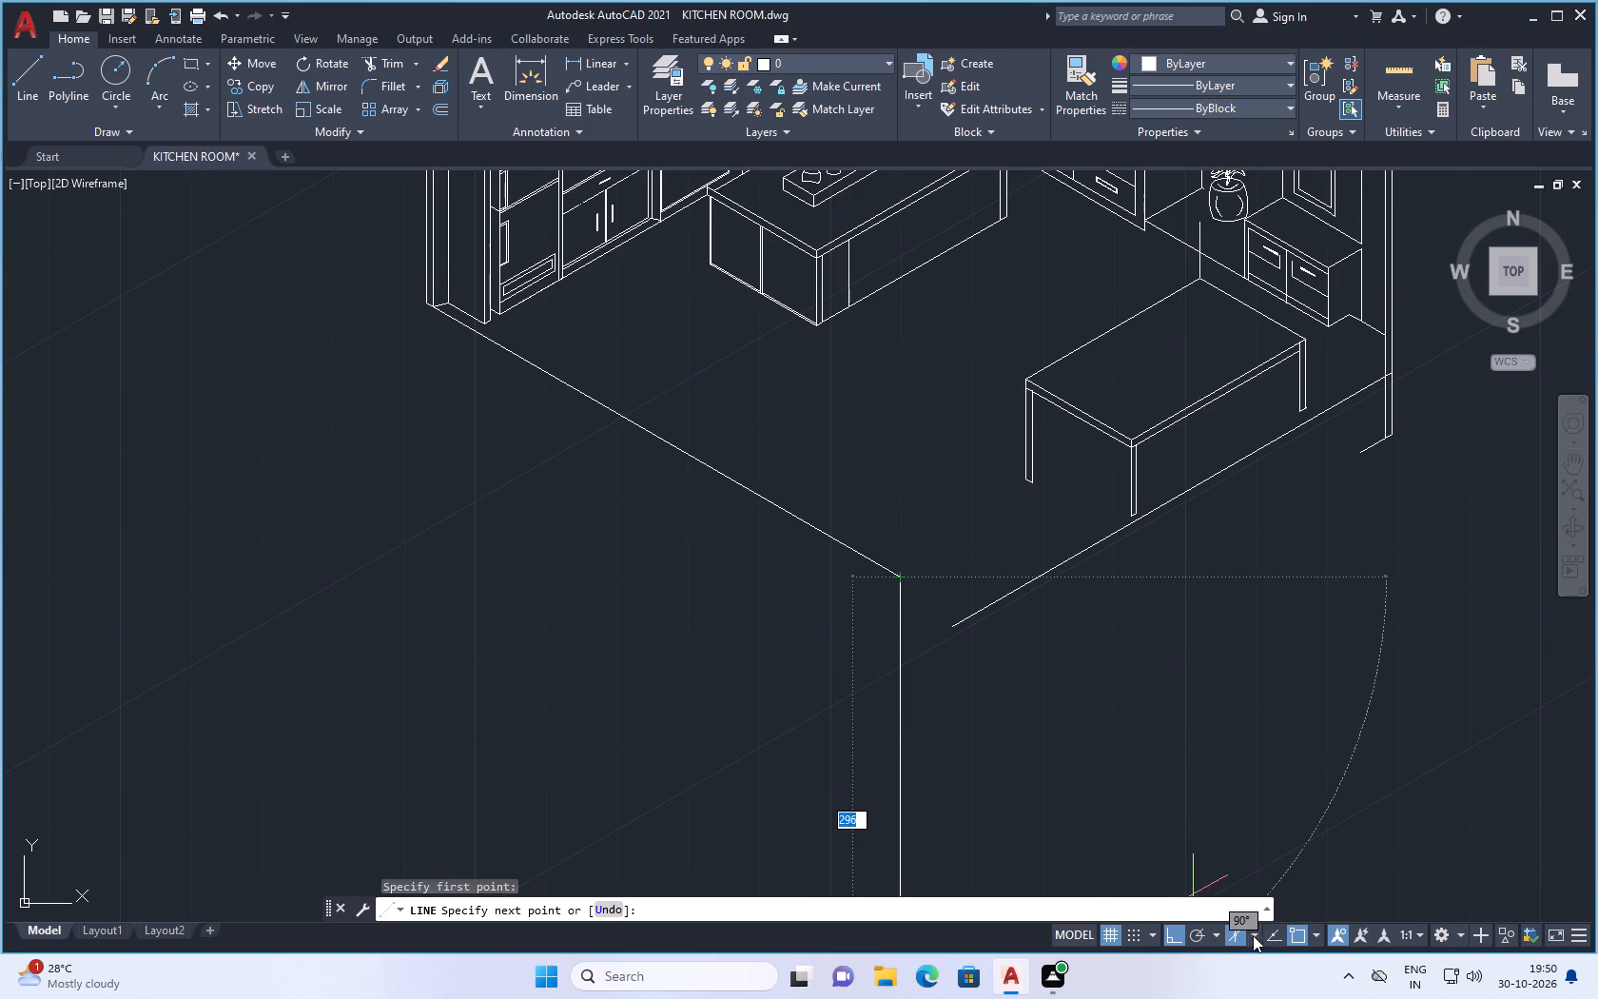
pyautogui.click(1261, 841)
pyautogui.click(1187, 708)
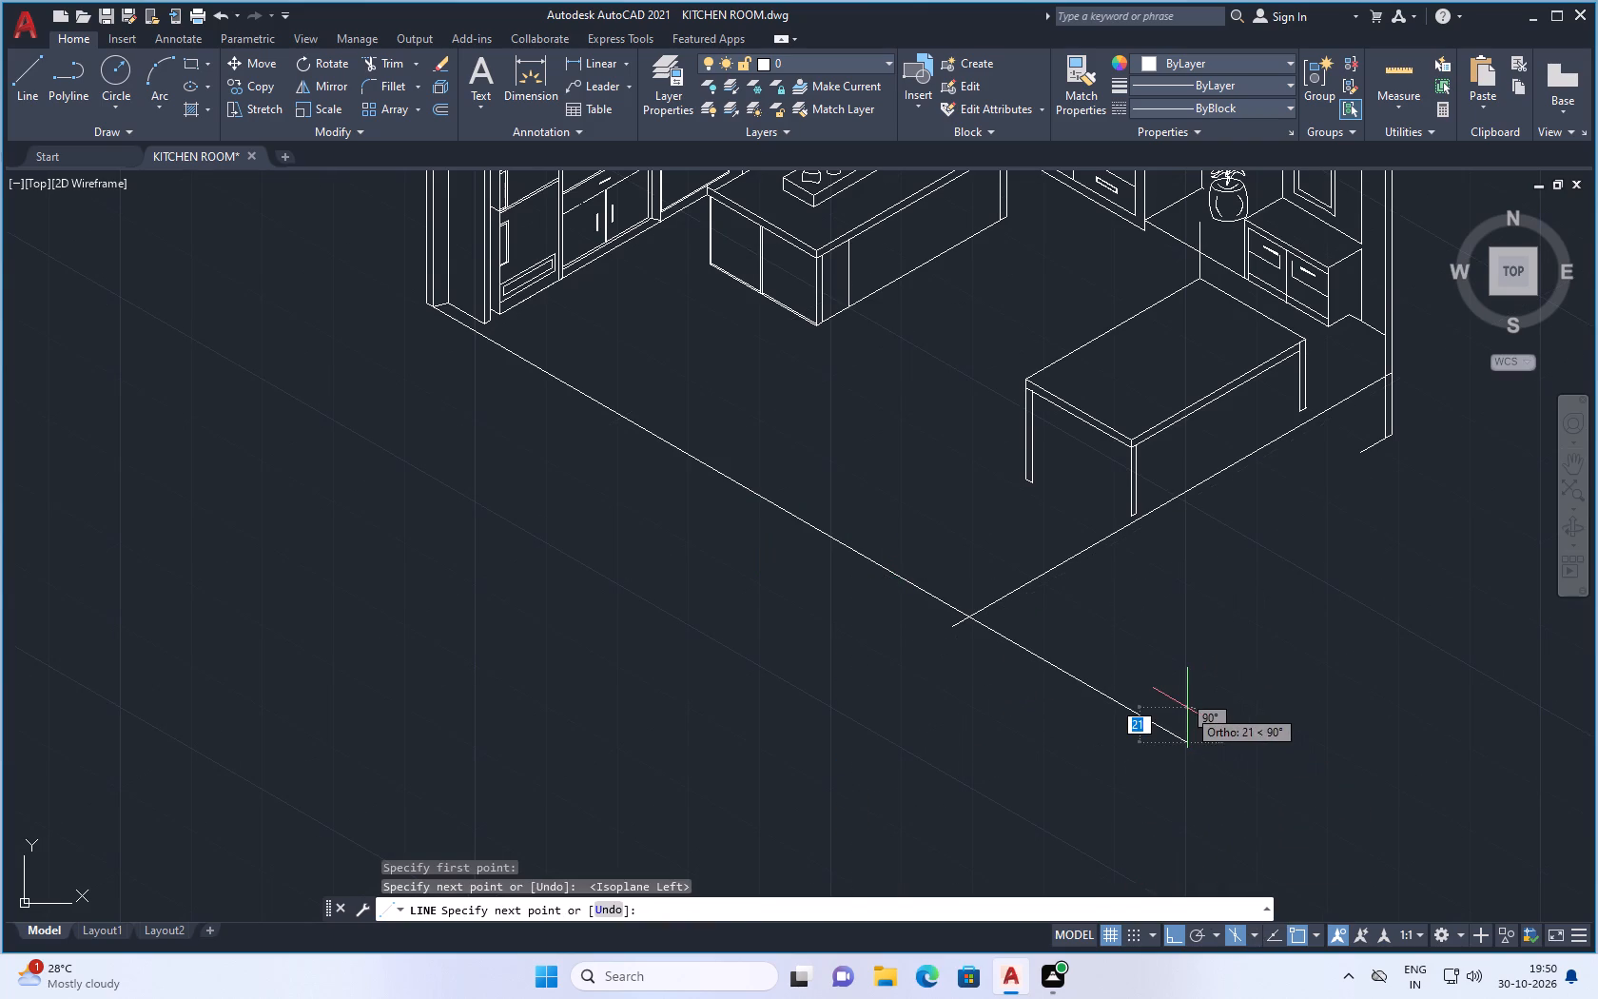
pyautogui.press('Escape')
# Trim both floor-edge overhangs beyond their crossing to form a clean front corner of the room.
pyautogui.write('tr')
pyautogui.press('Return')
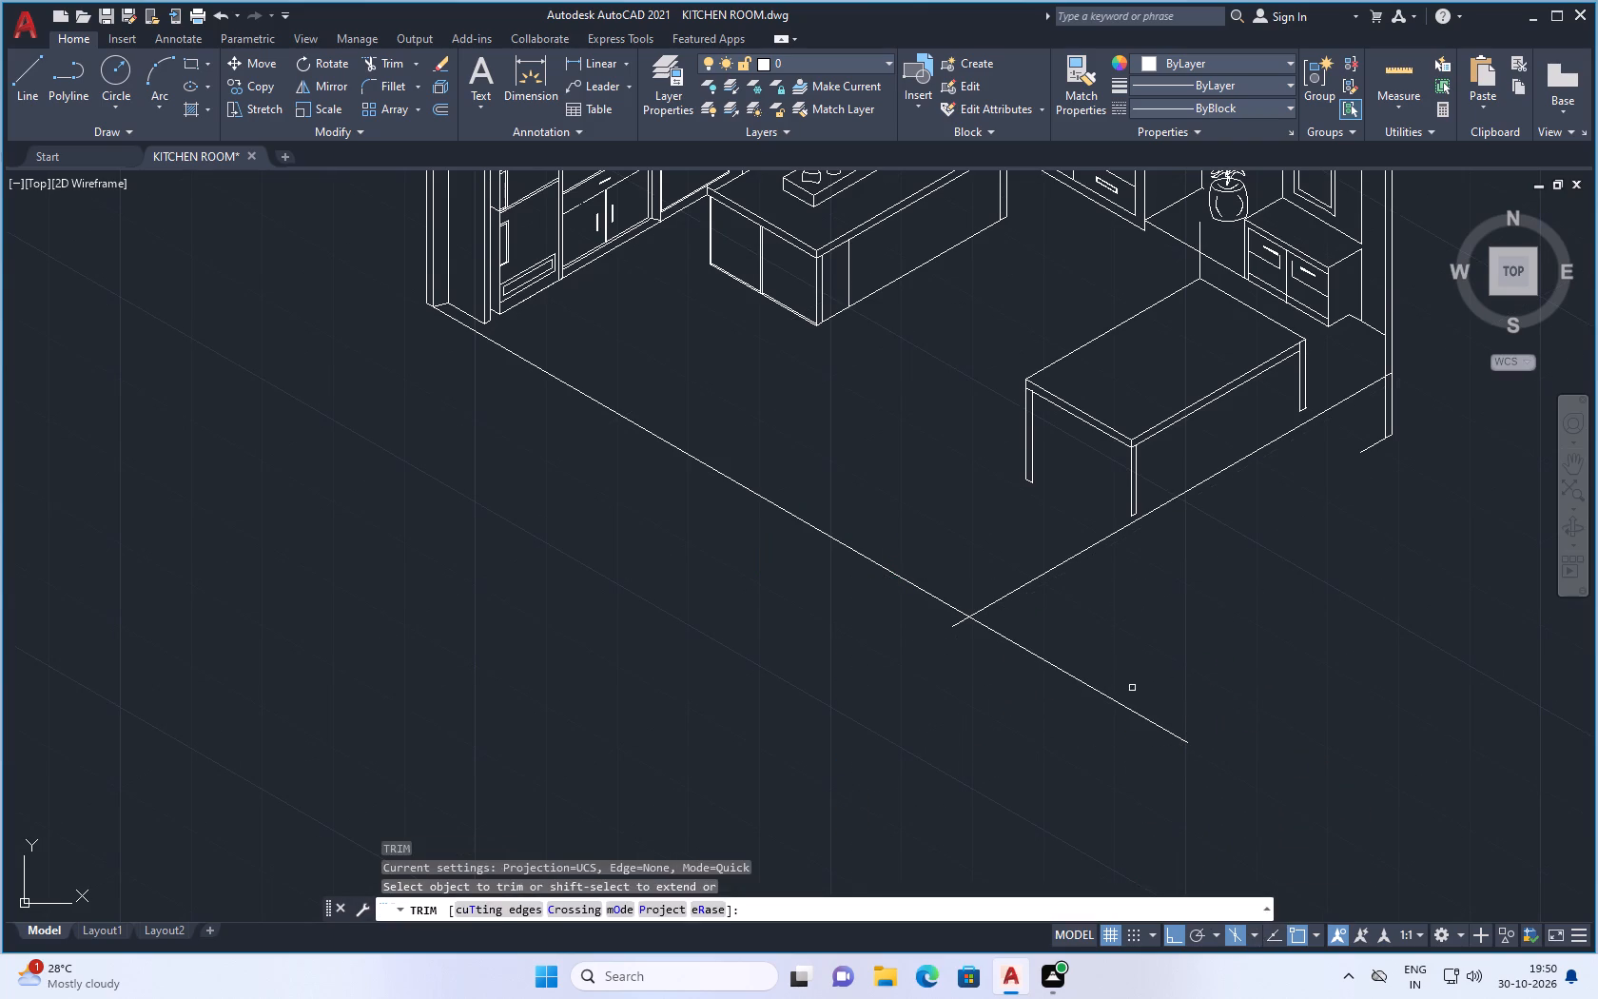
pyautogui.moveTo(1123, 669); pyautogui.dragTo(976, 754)
pyautogui.scroll(2, 899, 637)
pyautogui.click(1045, 615)
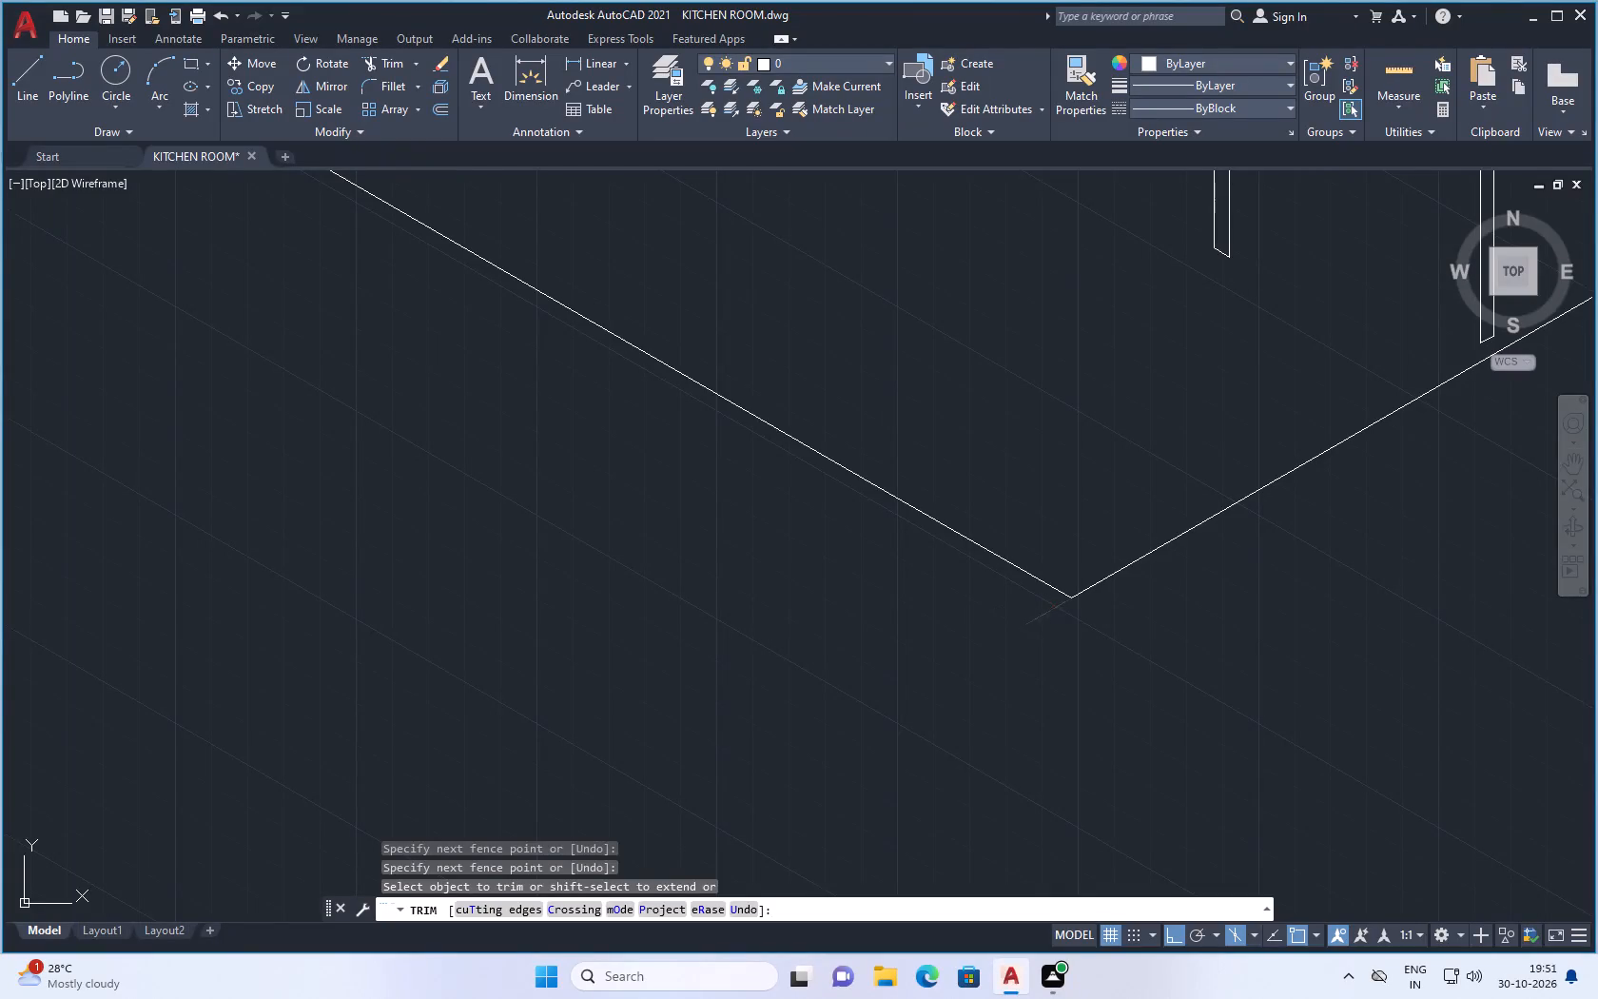
pyautogui.press('Escape')
# Trim the right wall's vertical lines below the front-right floor edge and remove the short leftover line at their base.
pyautogui.scroll(-3, 1029, 637)
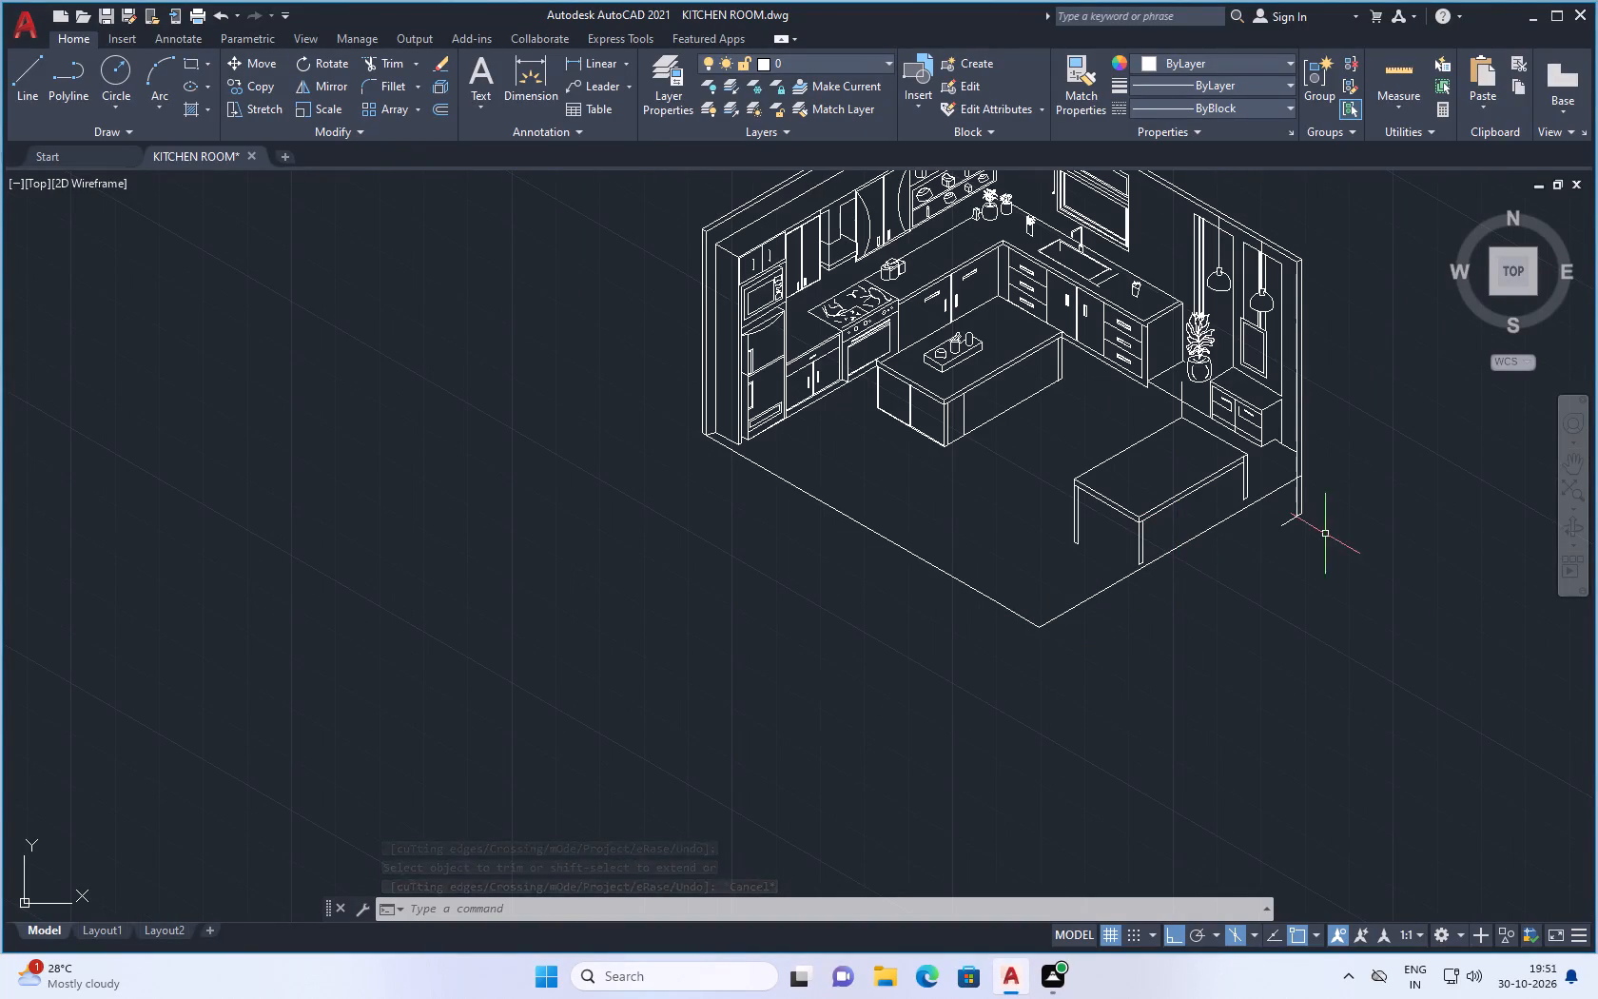
pyautogui.write('tr')
pyautogui.press('Return')
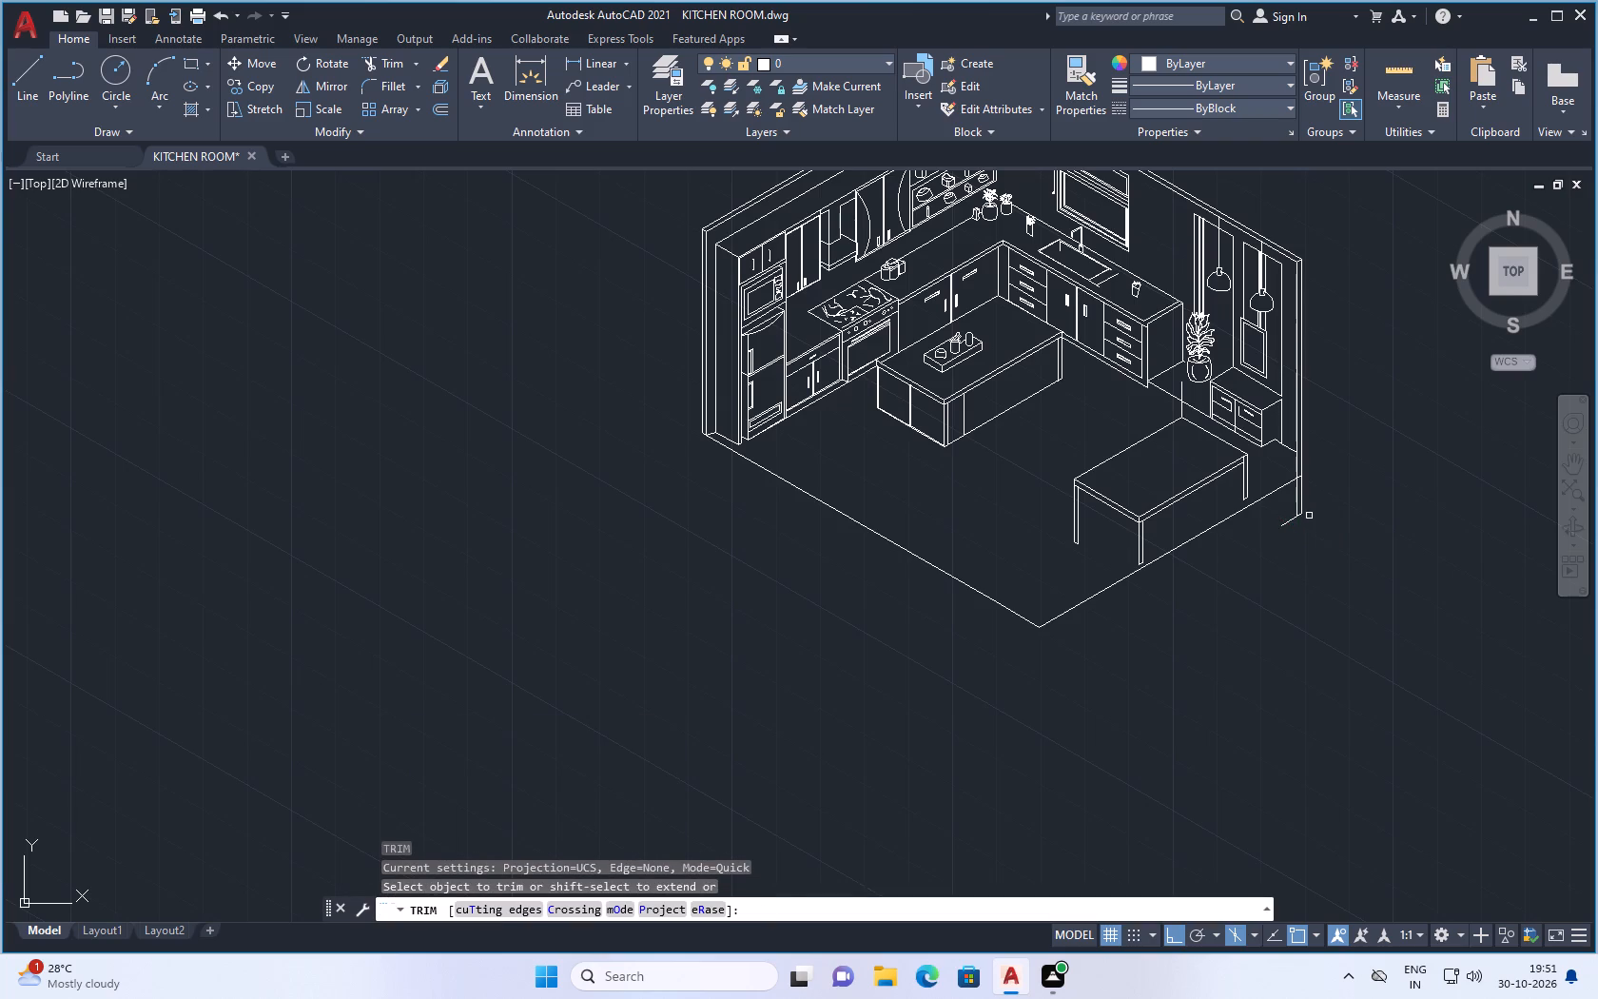
pyautogui.scroll(2, 1297, 488)
pyautogui.click(1298, 481)
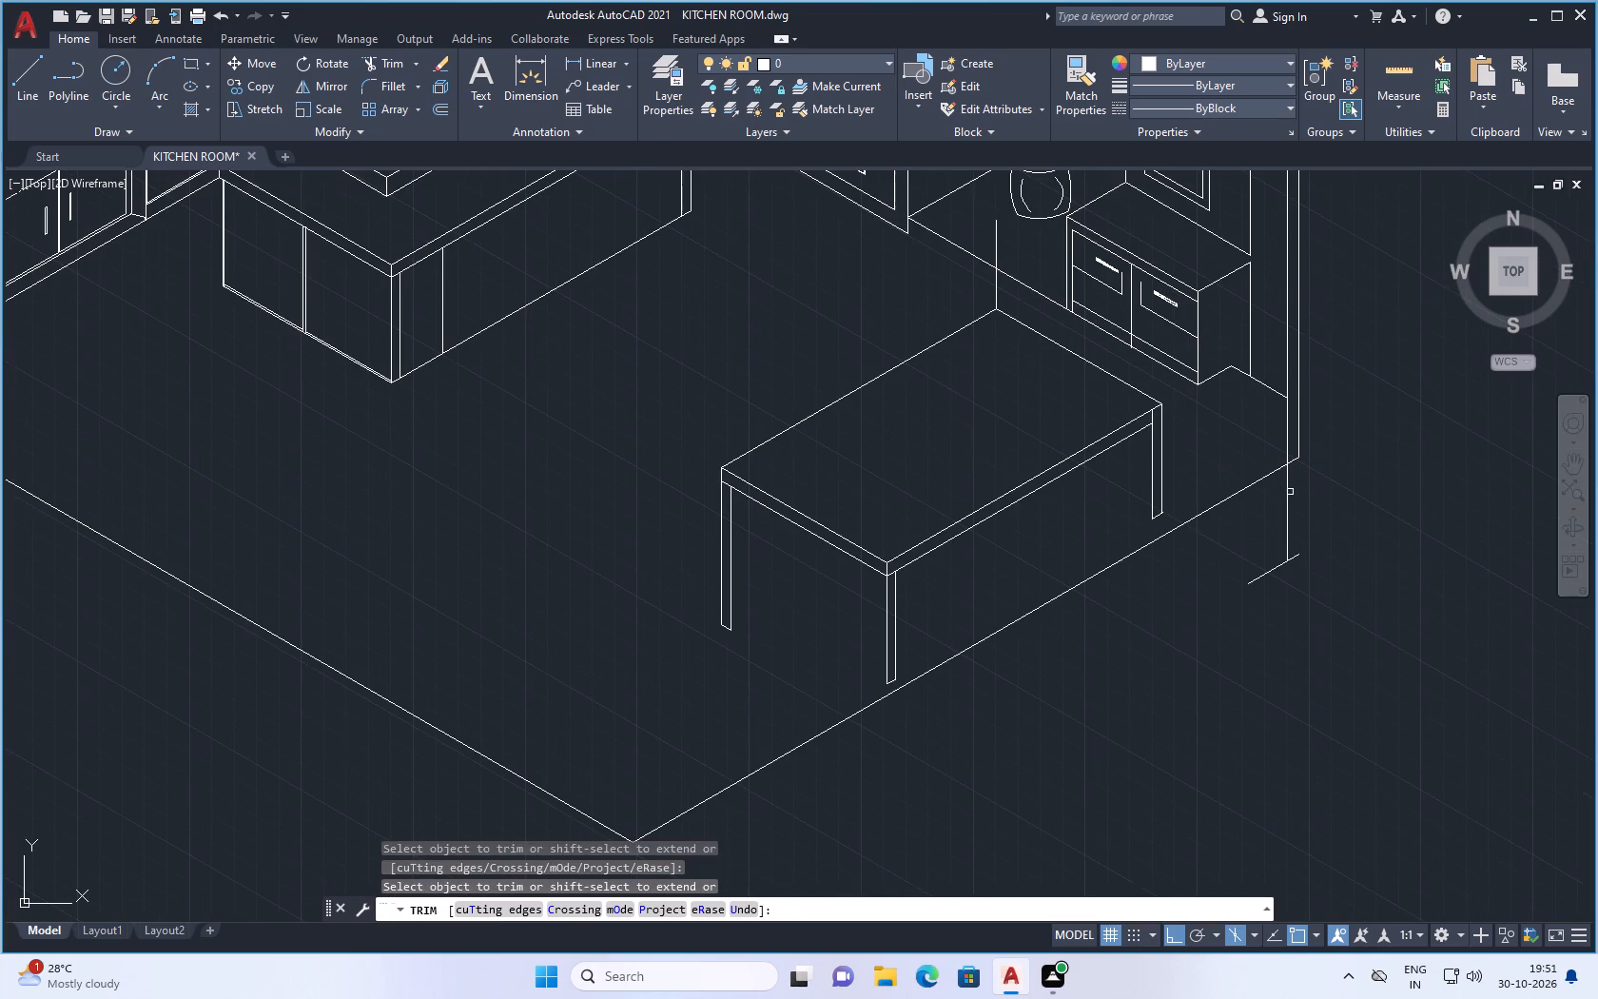
pyautogui.click(1285, 498)
pyautogui.moveTo(1291, 525); pyautogui.dragTo(1281, 604)
pyautogui.scroll(-3, 1280, 591)
pyautogui.press('Escape')
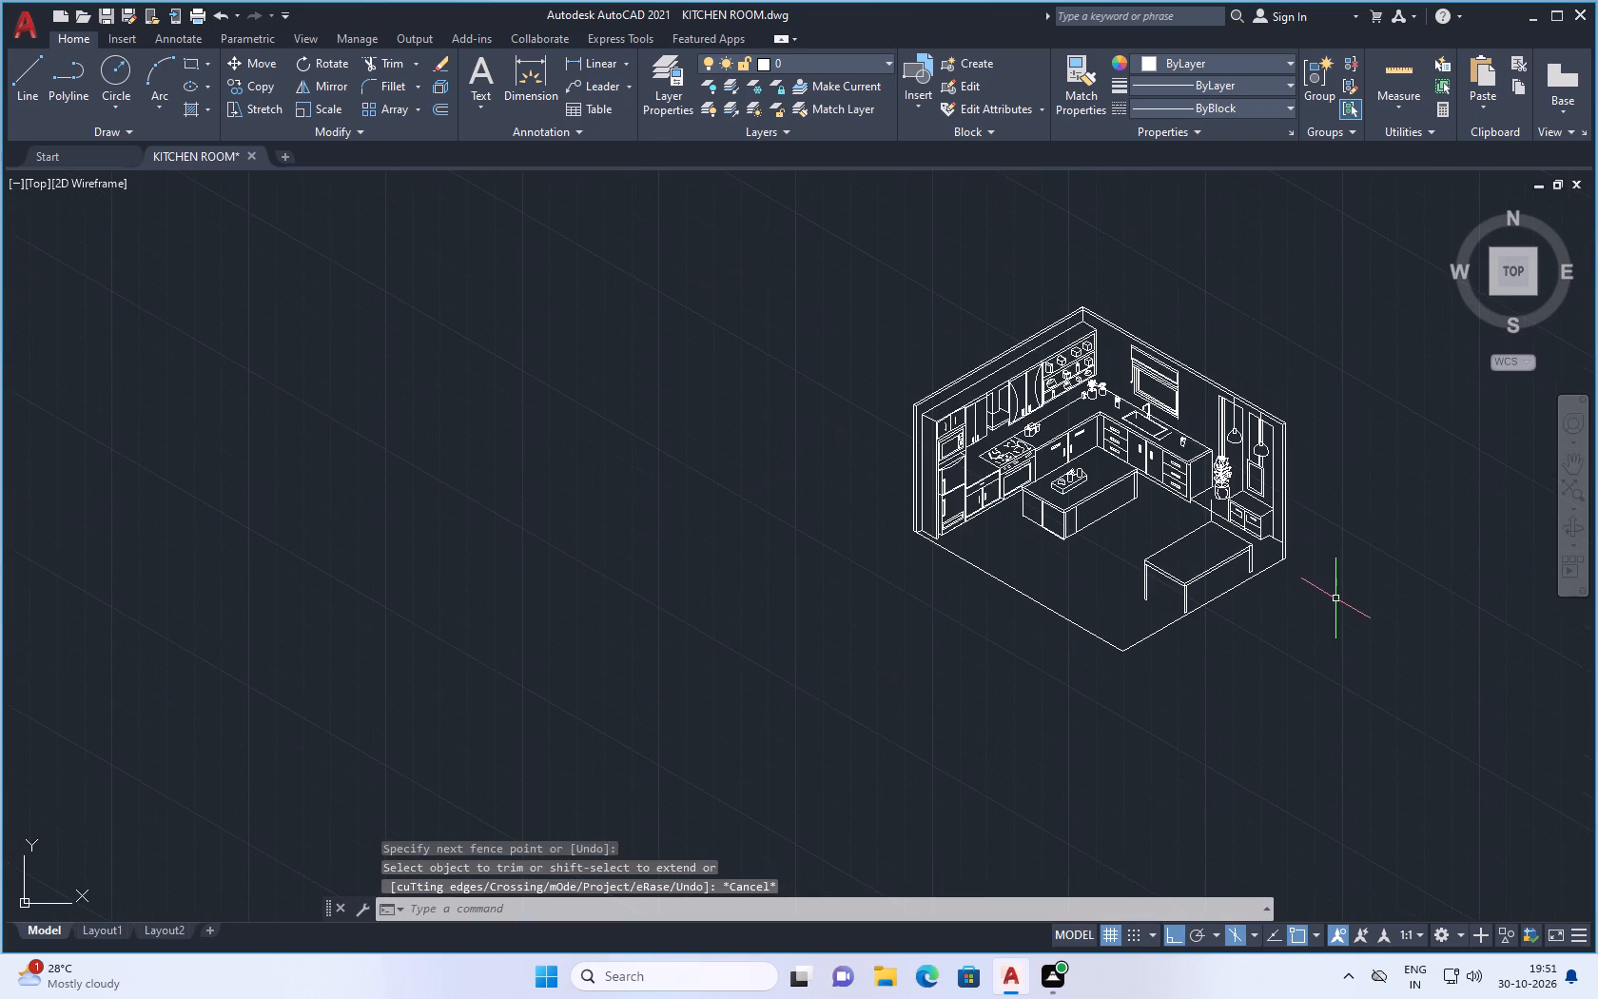
# Save the KITCHEN ROOM drawing.
pyautogui.hotkey('ctrl', 's')
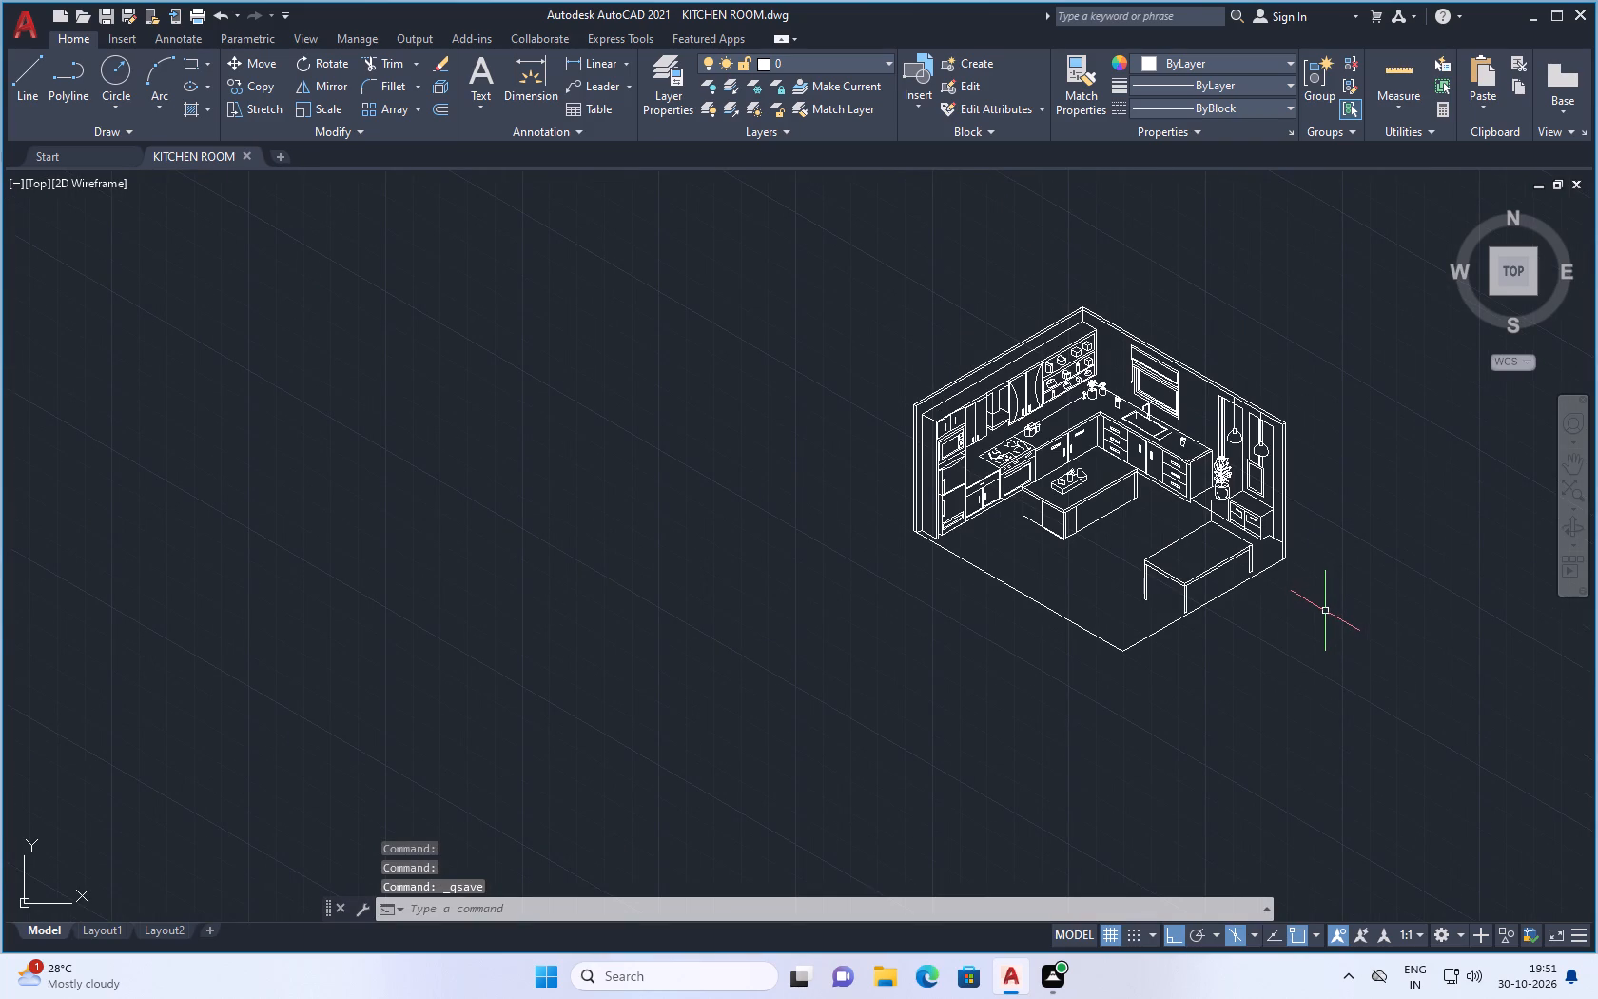
pyautogui.hotkey('ctrl', 's')
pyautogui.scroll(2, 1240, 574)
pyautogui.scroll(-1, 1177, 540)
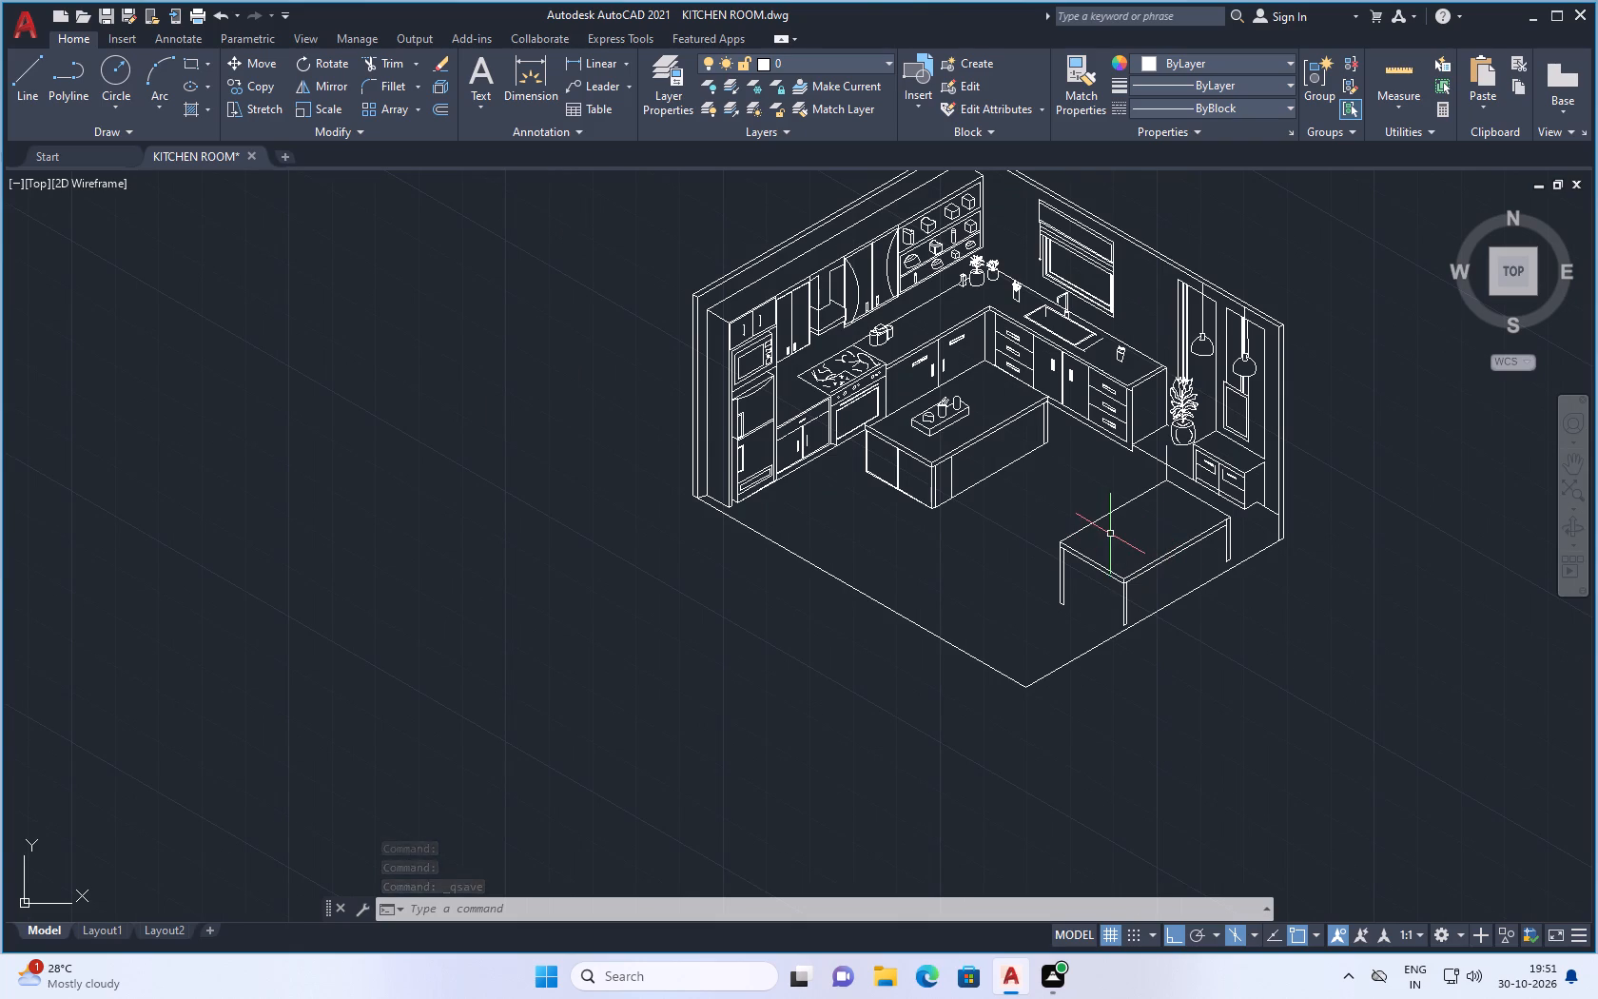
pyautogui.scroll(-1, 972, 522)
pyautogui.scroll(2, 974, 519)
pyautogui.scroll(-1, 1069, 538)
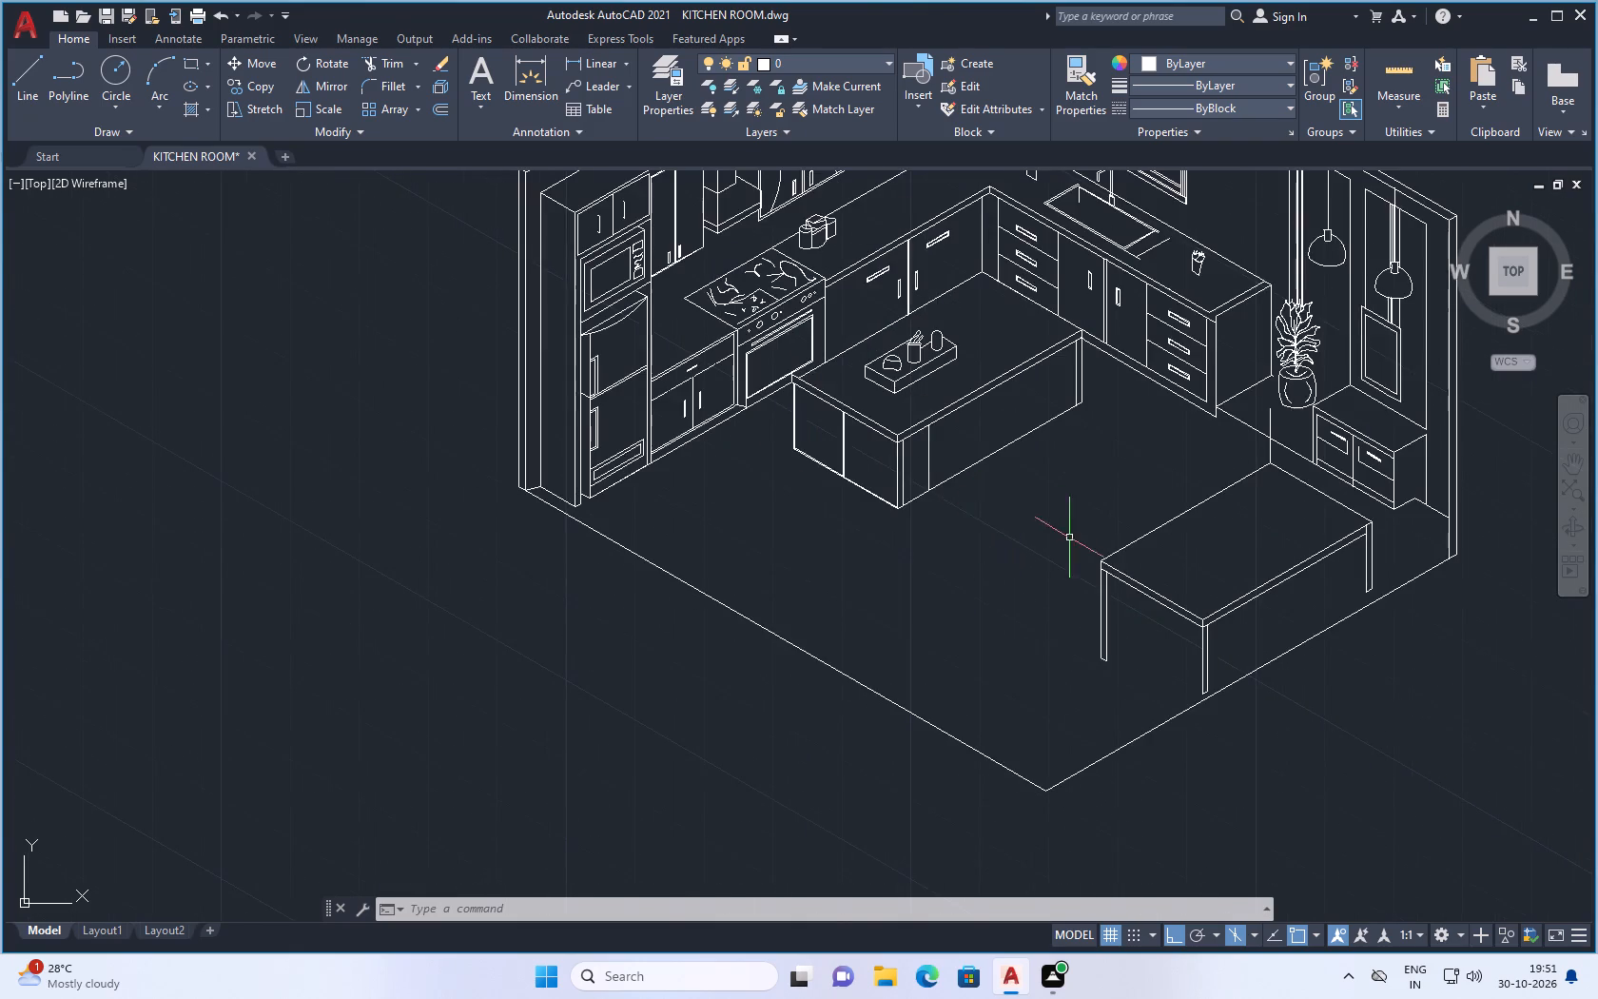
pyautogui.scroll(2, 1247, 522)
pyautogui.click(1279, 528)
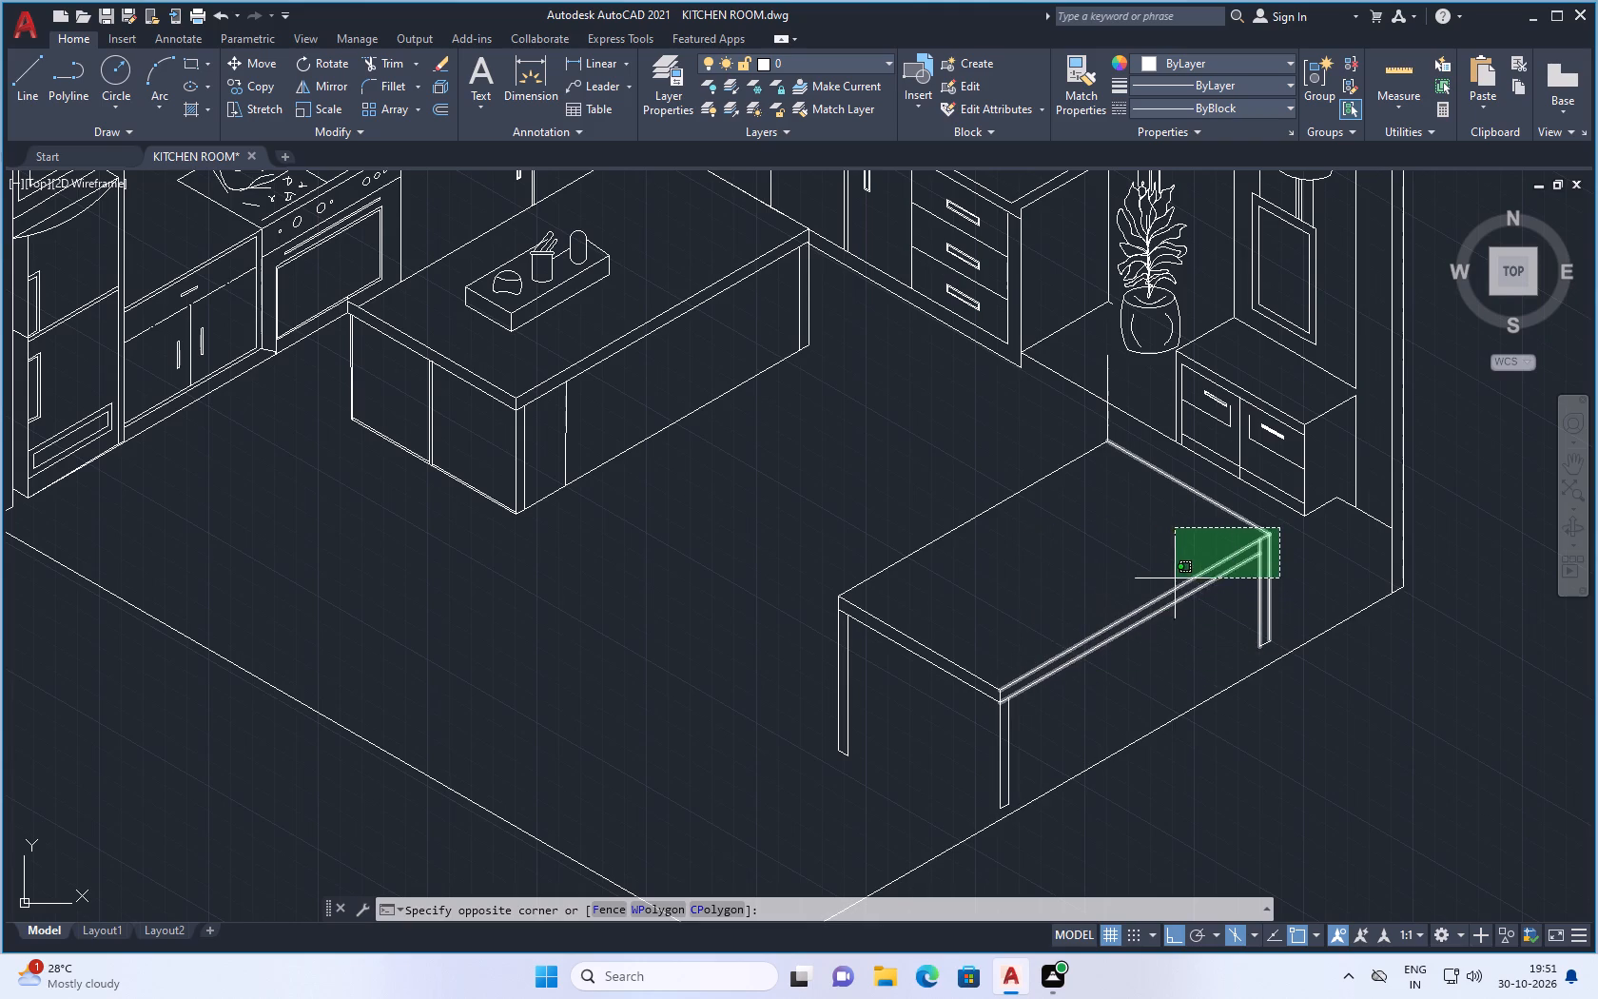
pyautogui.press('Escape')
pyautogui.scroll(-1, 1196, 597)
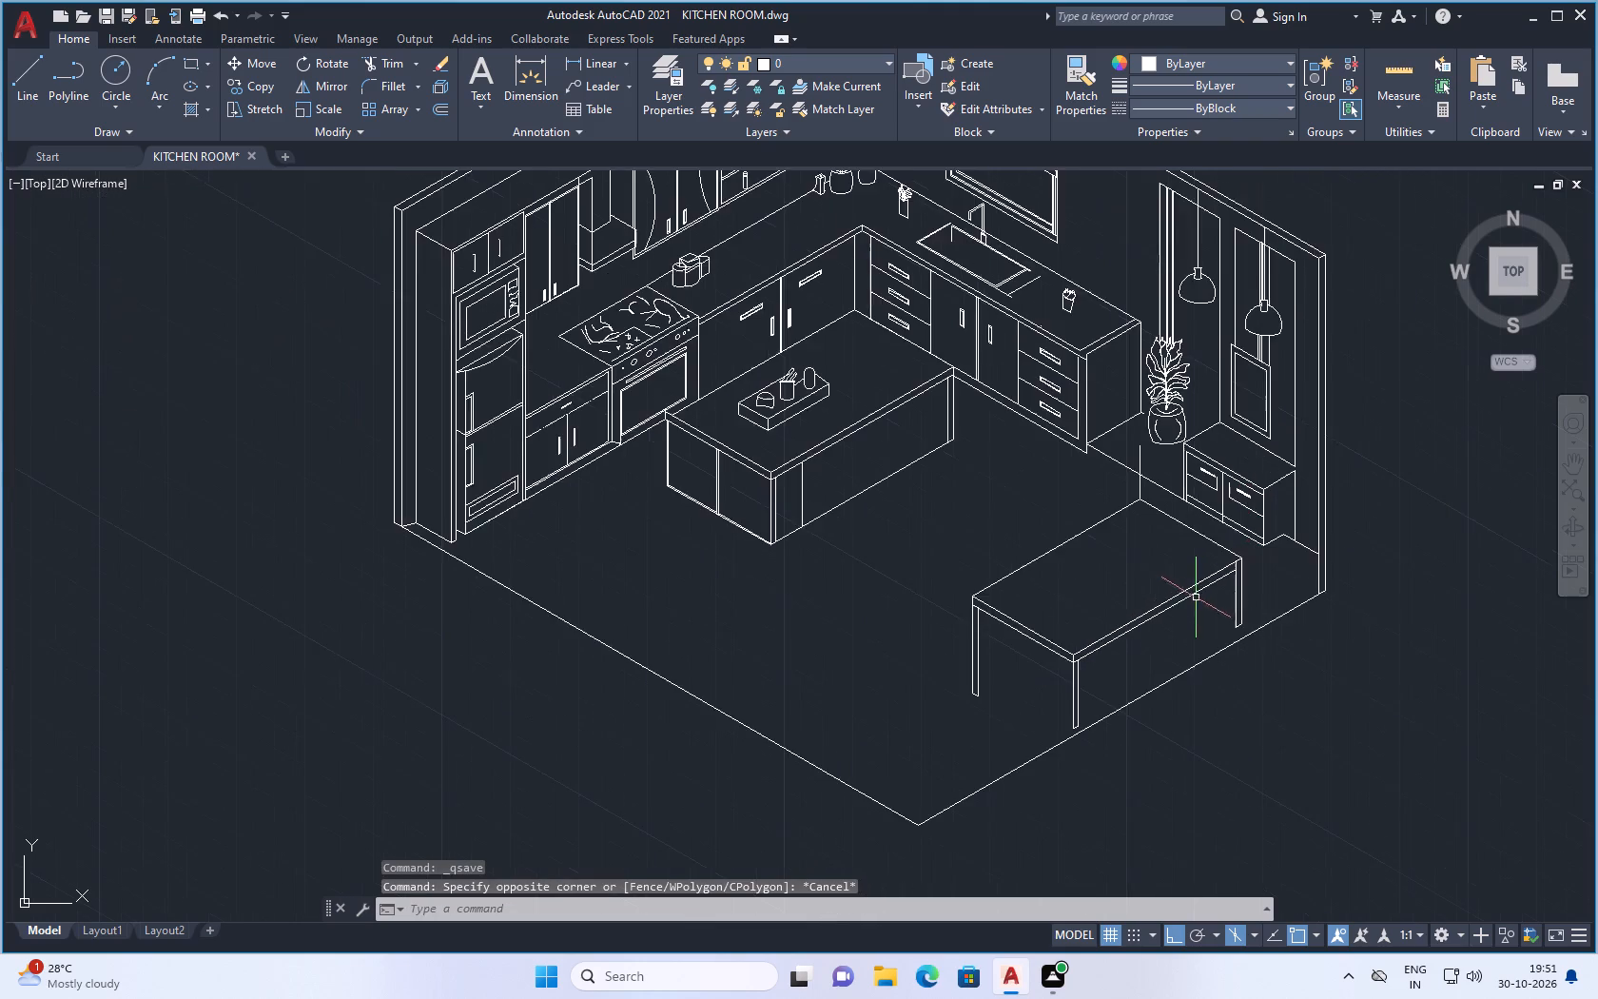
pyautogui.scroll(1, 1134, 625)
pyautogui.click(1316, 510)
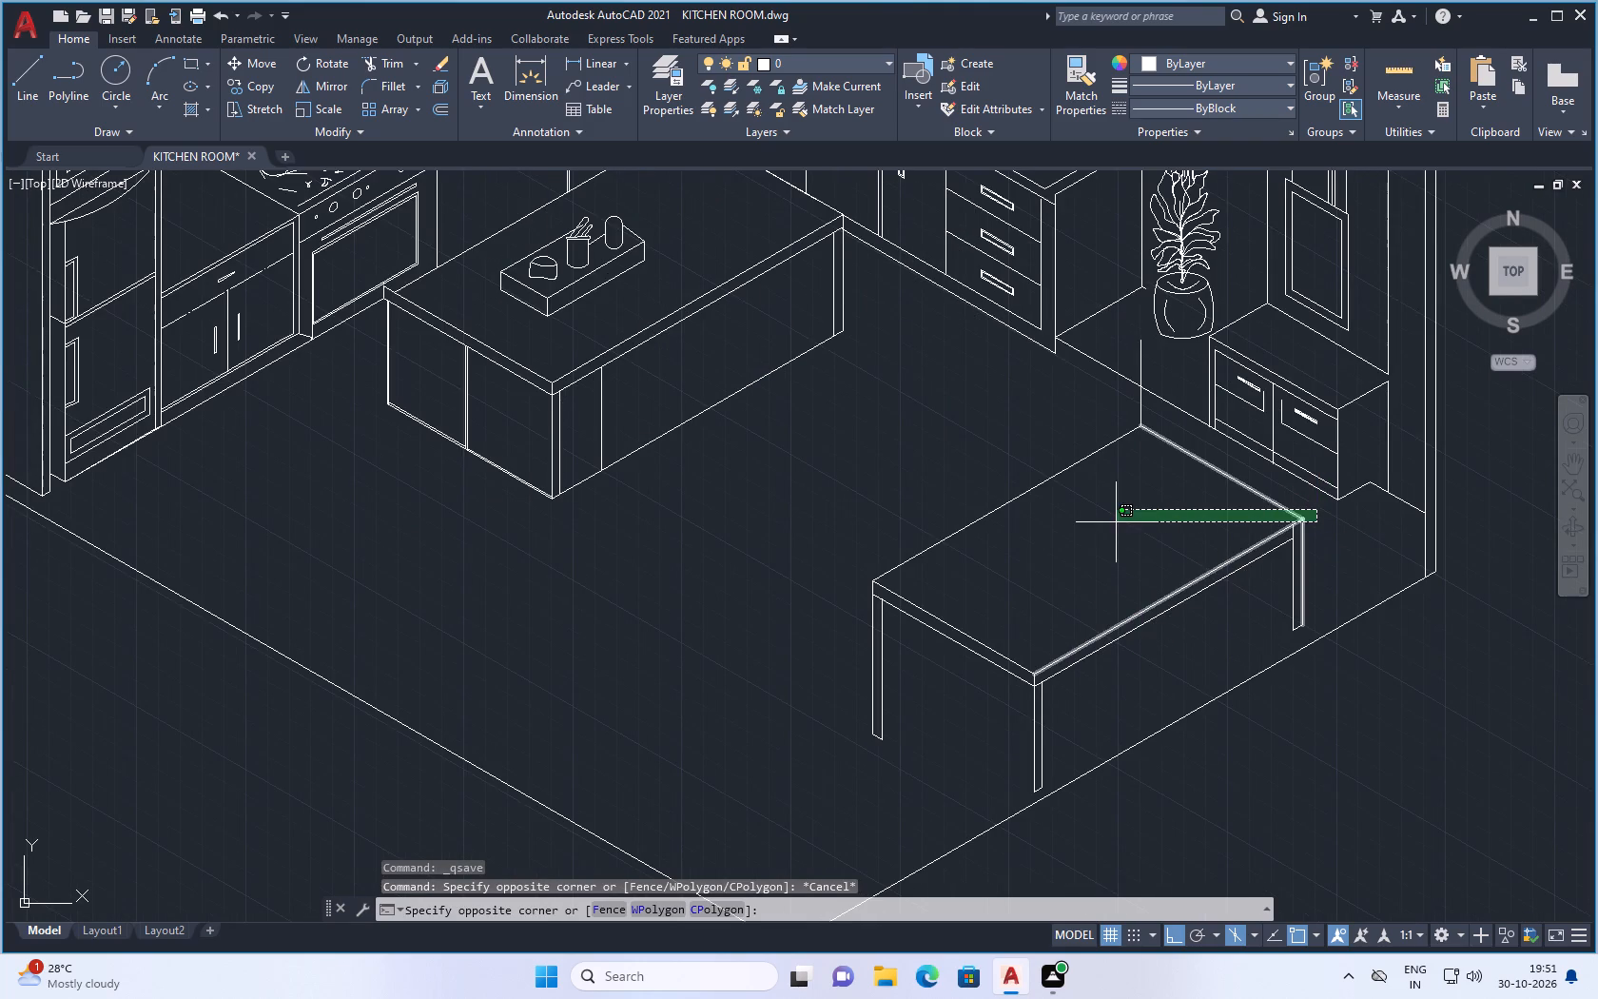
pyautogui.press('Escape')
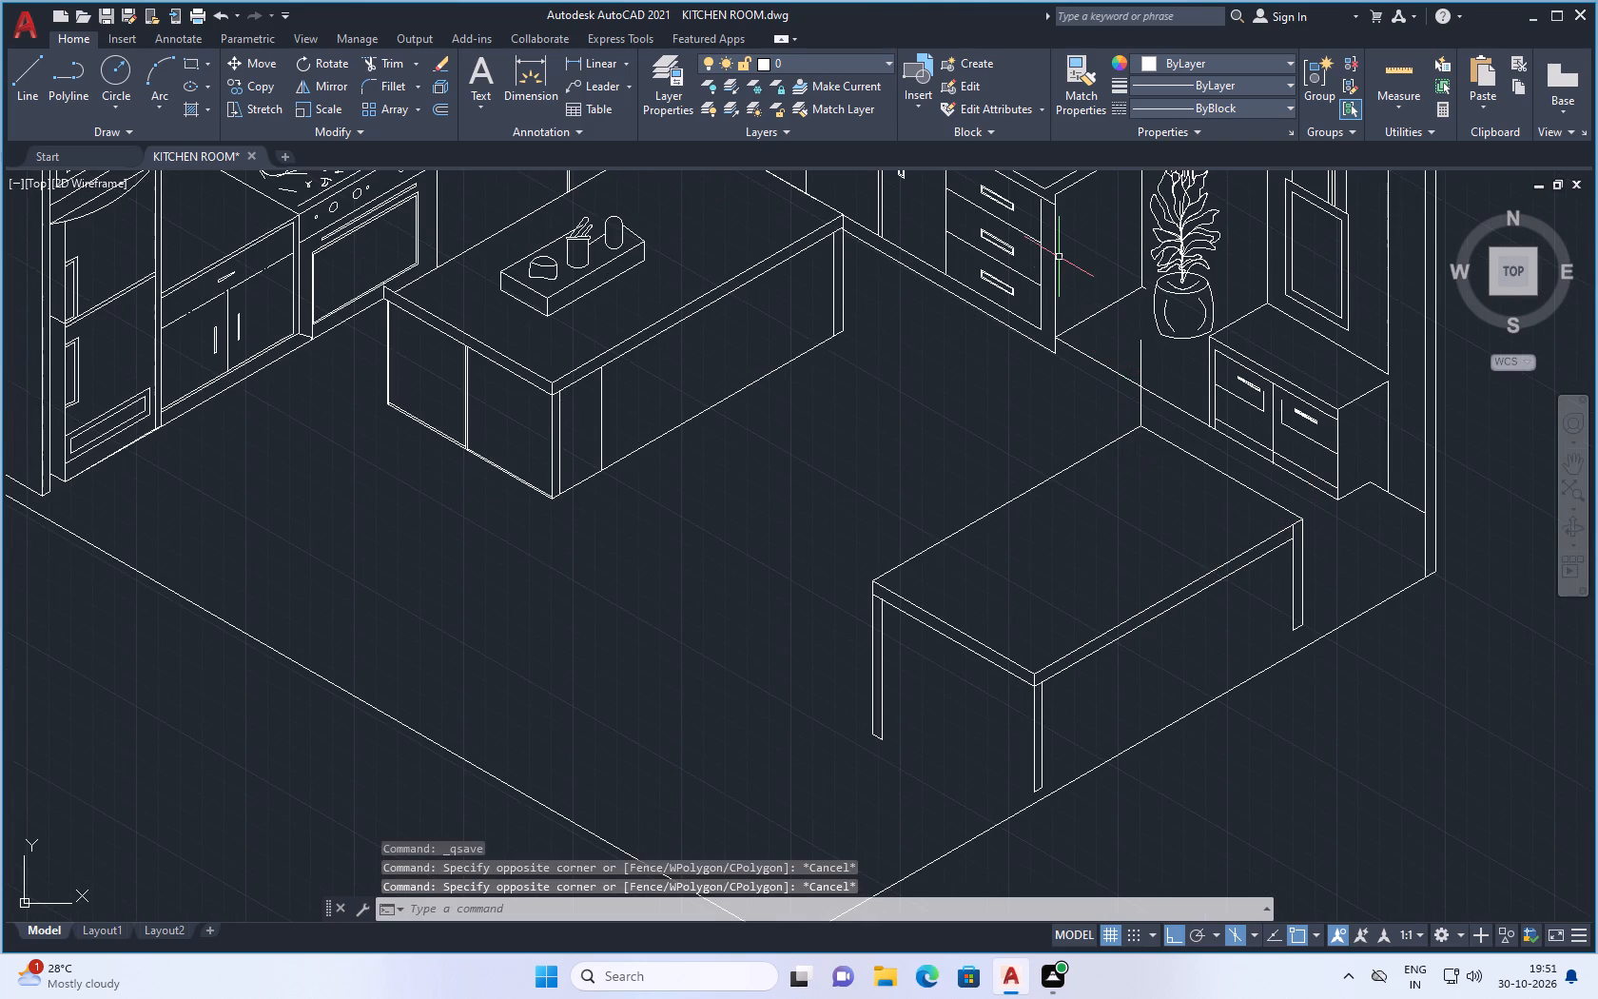
# Trim away the stray vertical line above the tabletop's back corner, including the part crossing the wall base line.
pyautogui.write('tr')
pyautogui.press('Return')
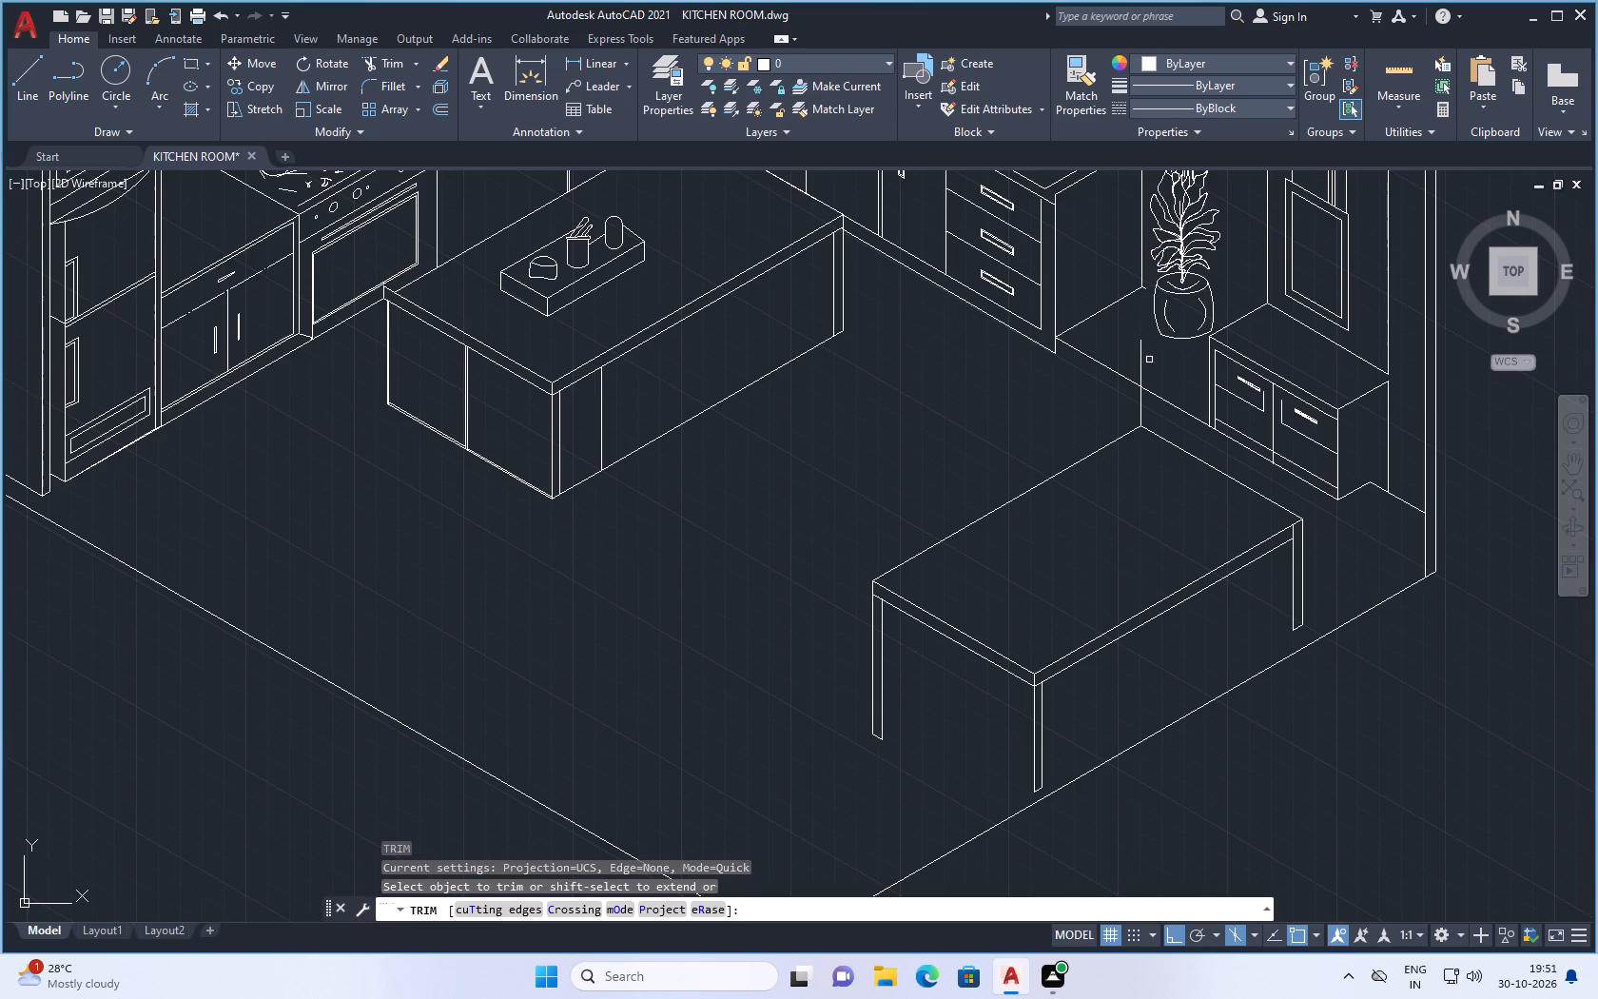
pyautogui.click(1141, 362)
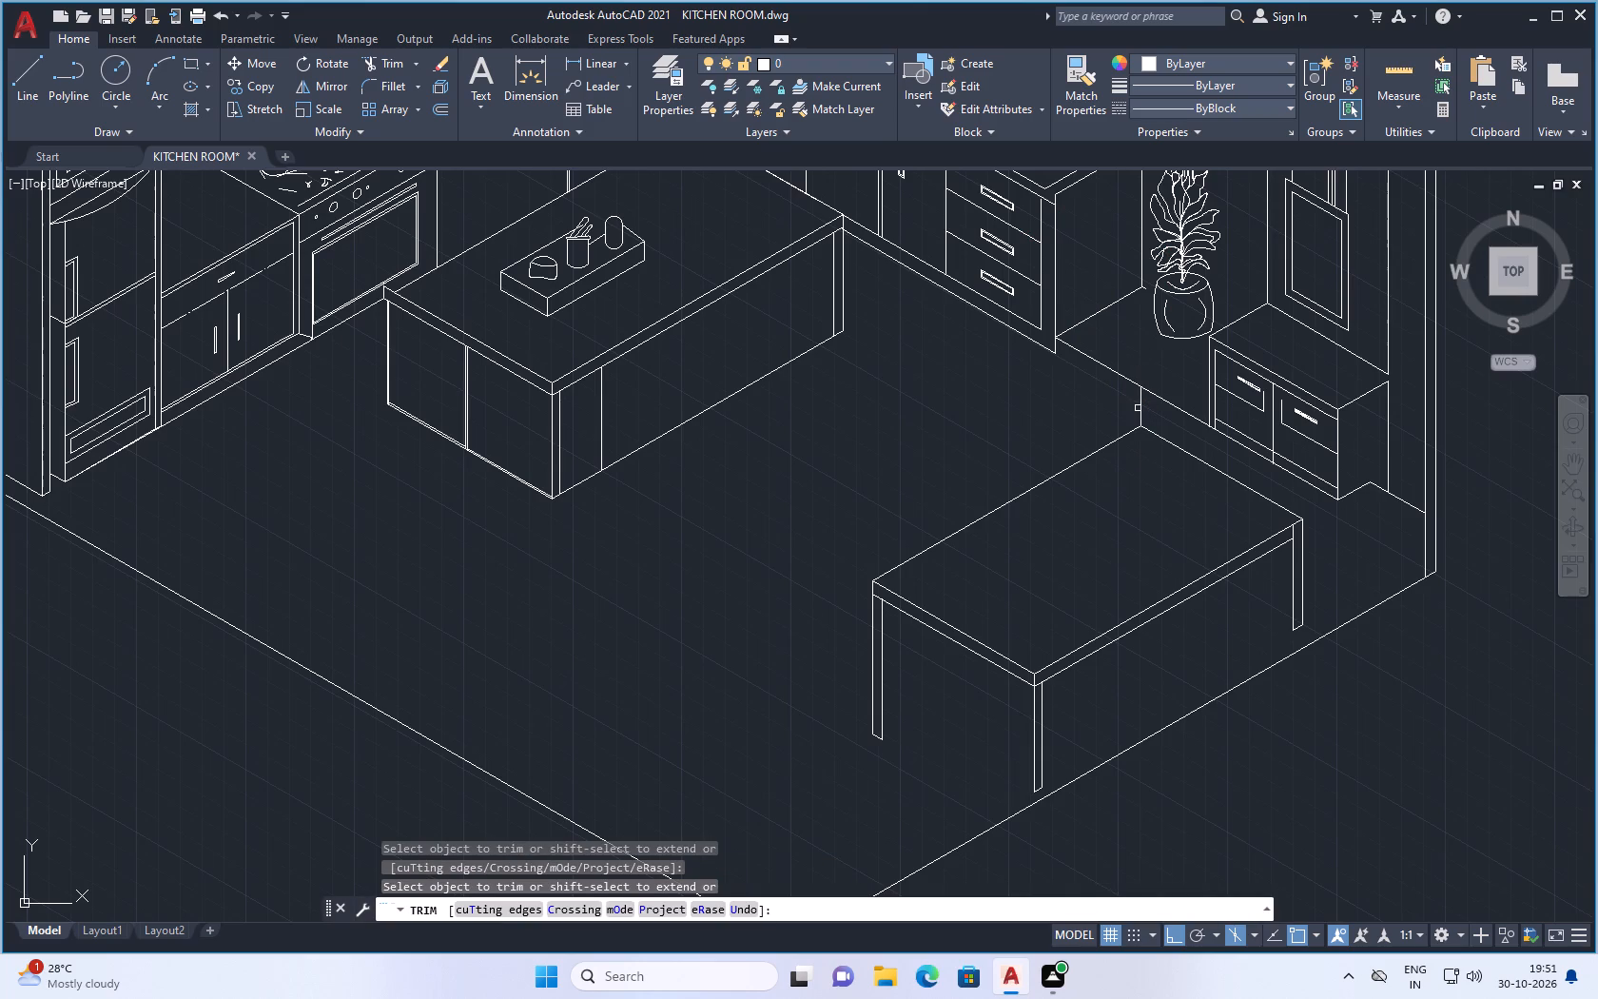
pyautogui.click(1141, 408)
pyautogui.press('Escape')
pyautogui.scroll(-1, 1064, 413)
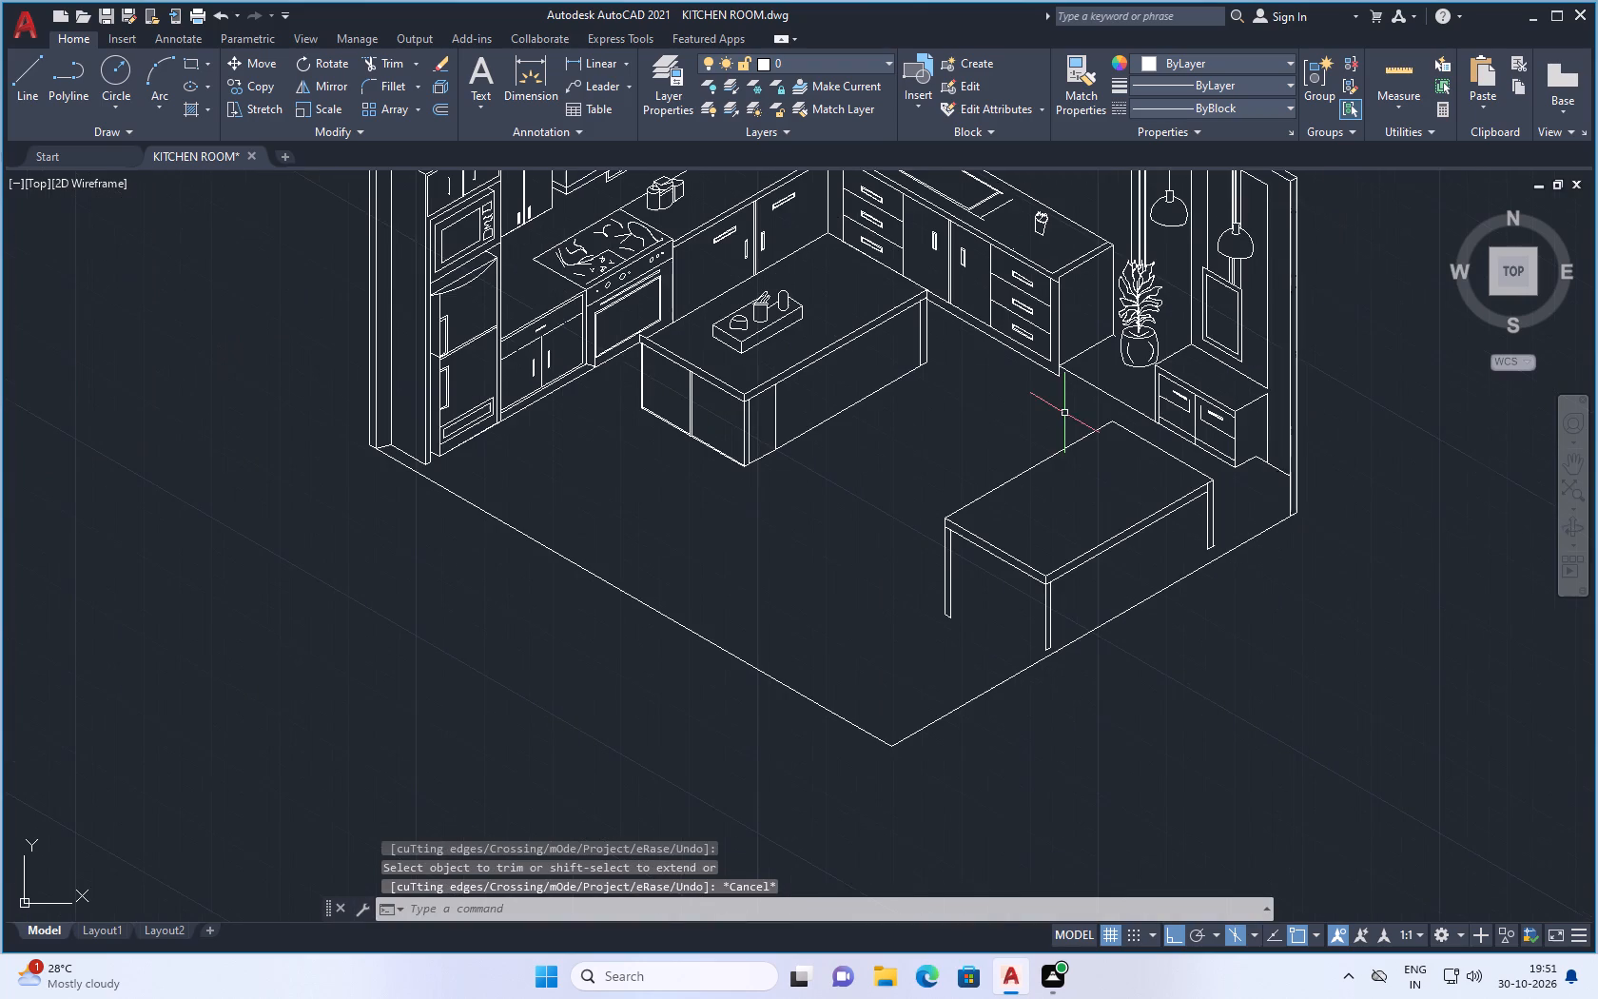
# Save the KITCHEN ROOM drawing.
pyautogui.hotkey('ctrl', 's')
pyautogui.scroll(-1, 981, 478)
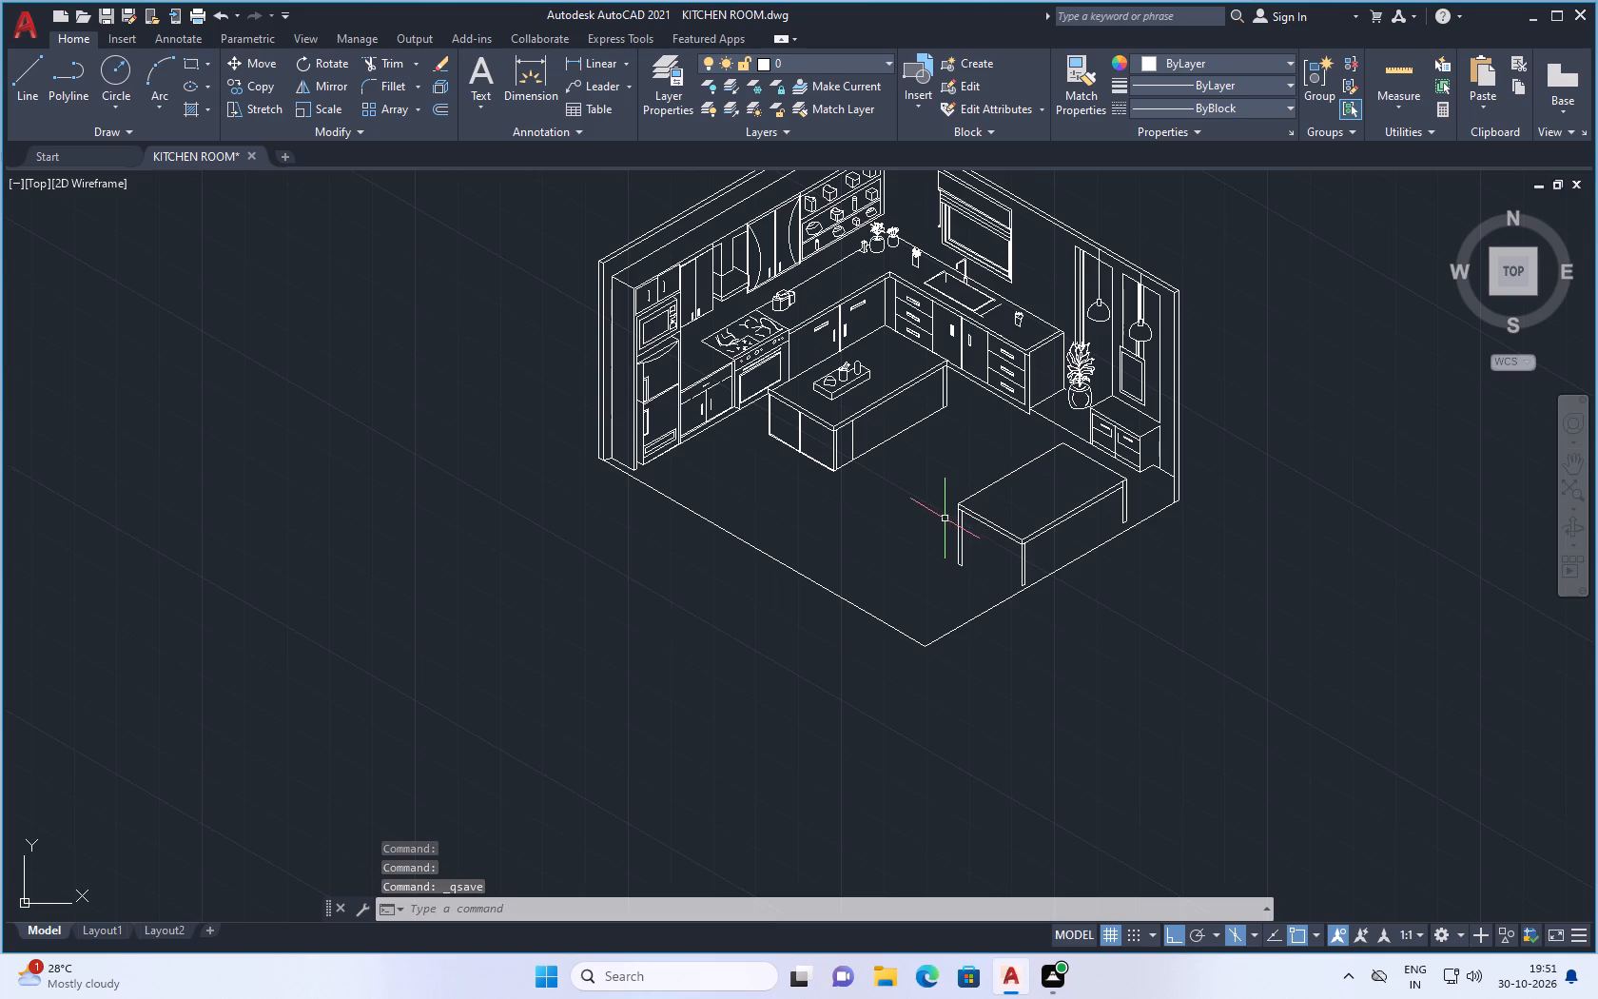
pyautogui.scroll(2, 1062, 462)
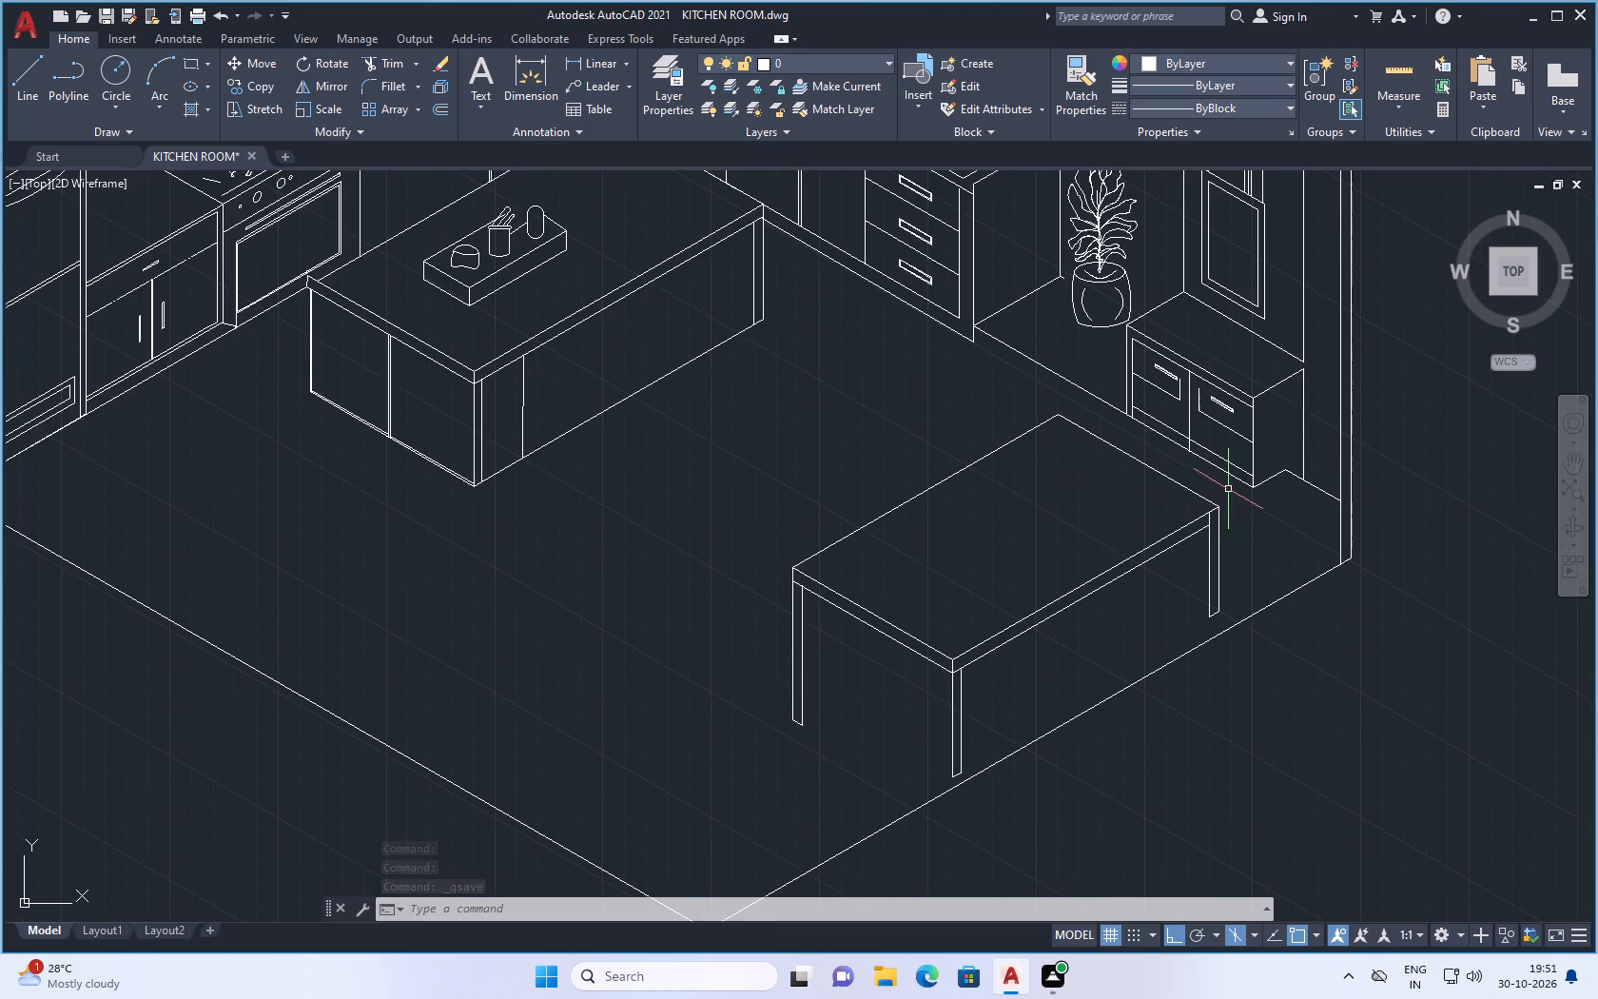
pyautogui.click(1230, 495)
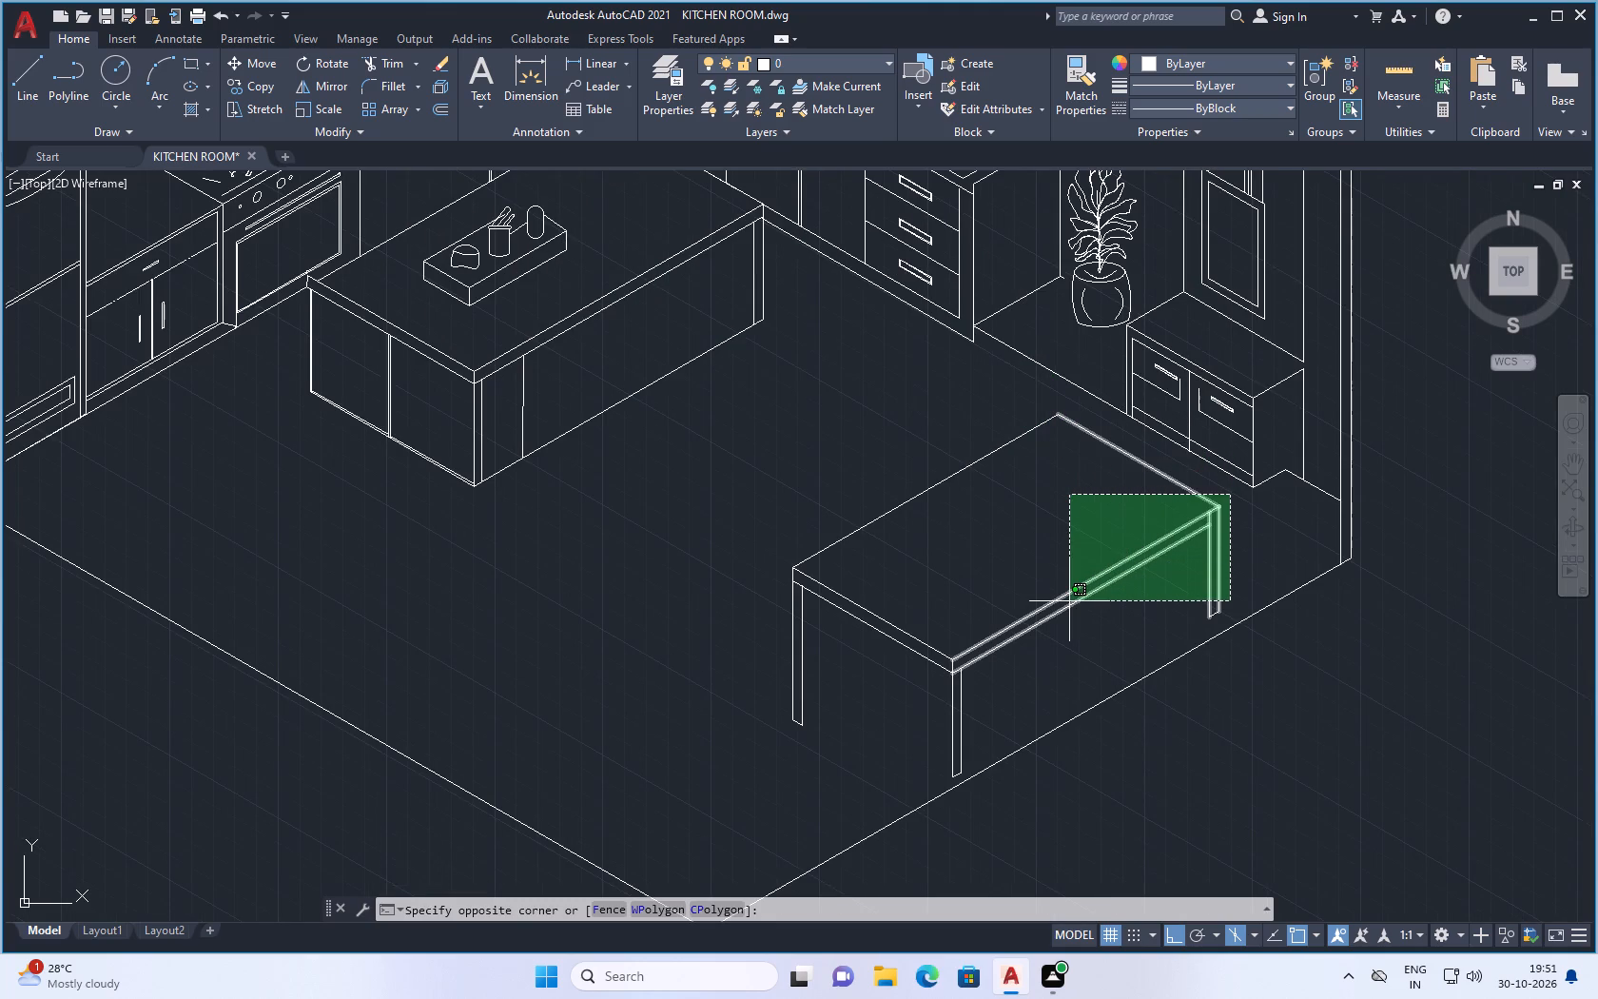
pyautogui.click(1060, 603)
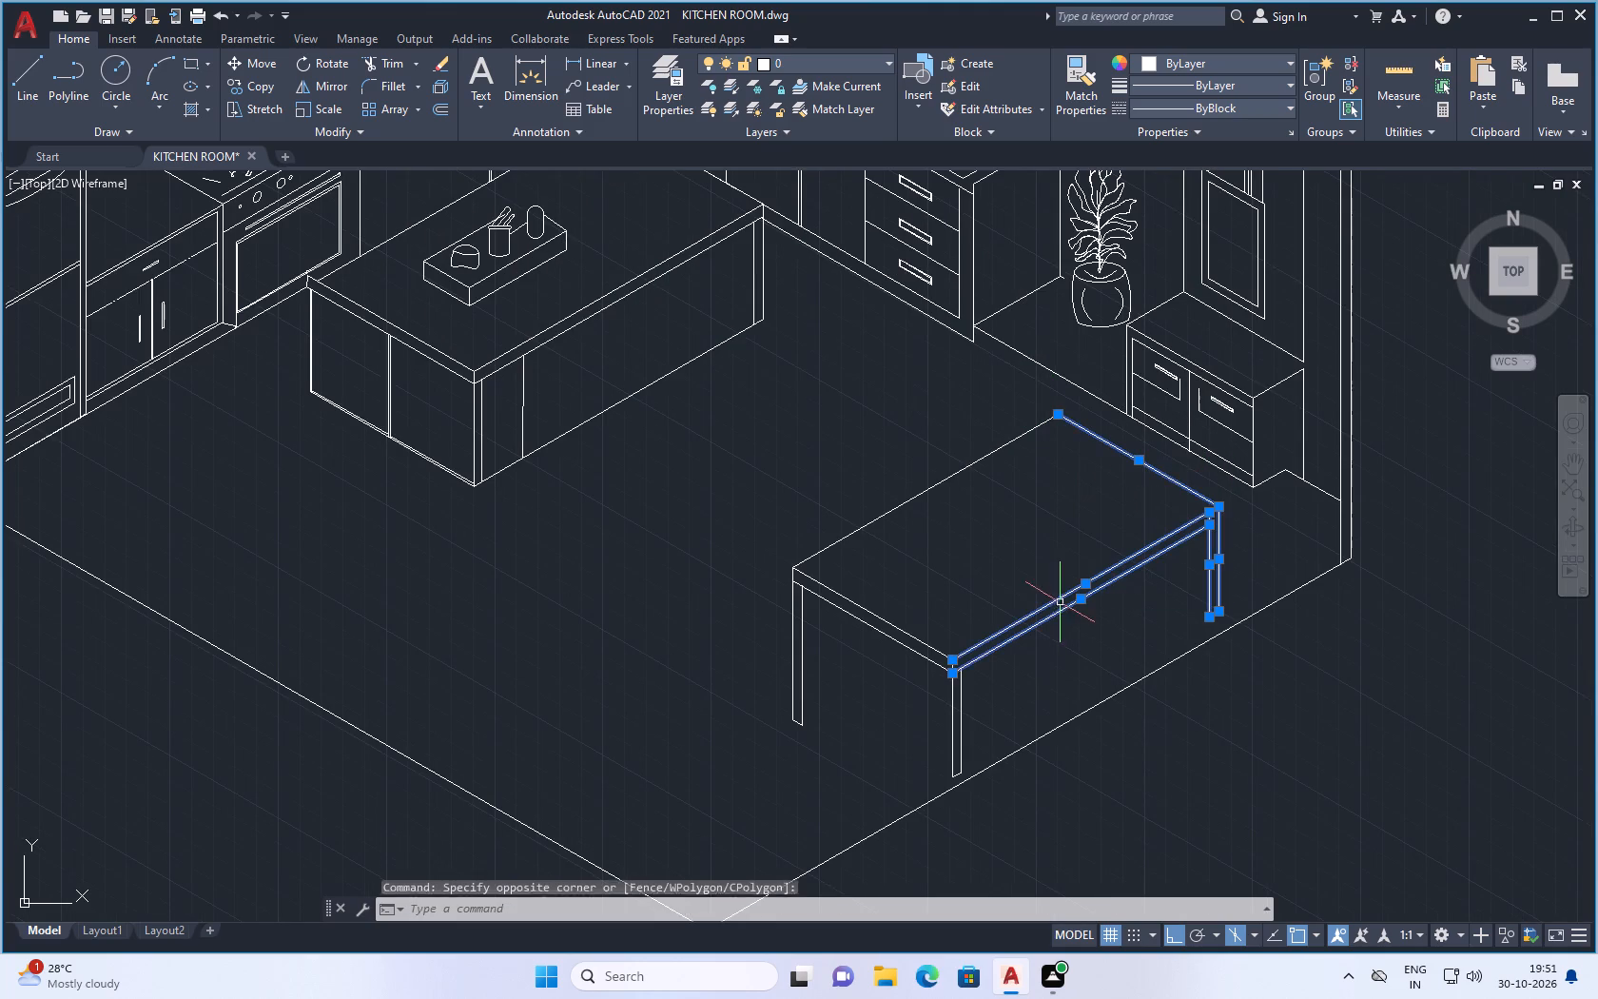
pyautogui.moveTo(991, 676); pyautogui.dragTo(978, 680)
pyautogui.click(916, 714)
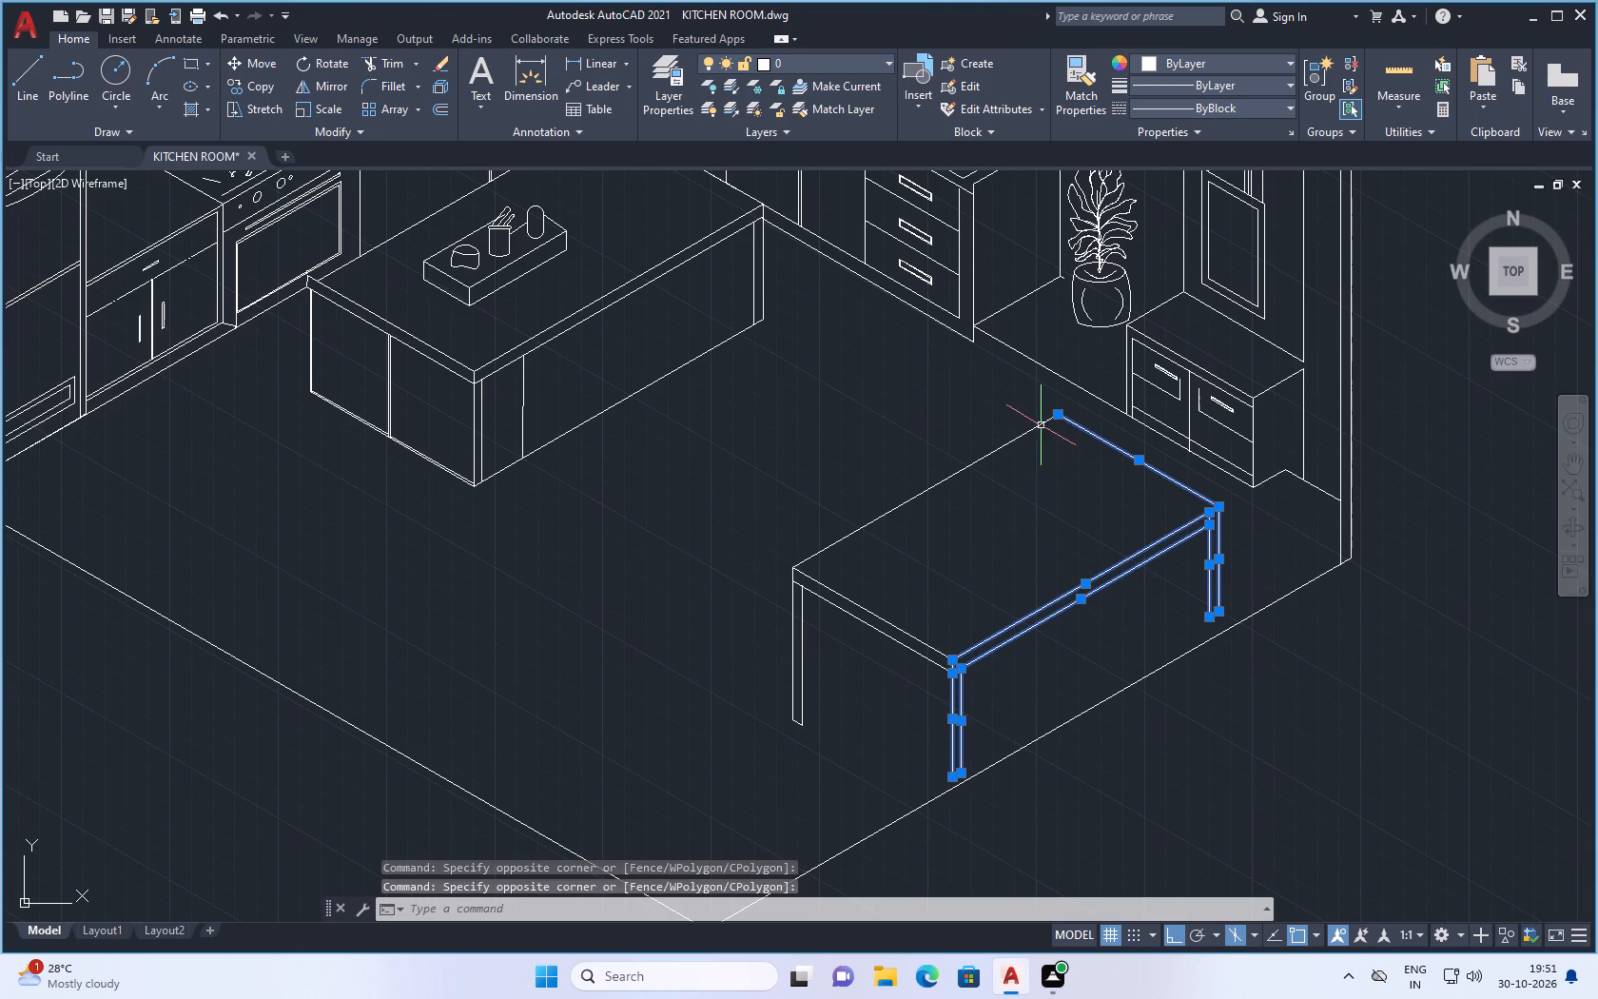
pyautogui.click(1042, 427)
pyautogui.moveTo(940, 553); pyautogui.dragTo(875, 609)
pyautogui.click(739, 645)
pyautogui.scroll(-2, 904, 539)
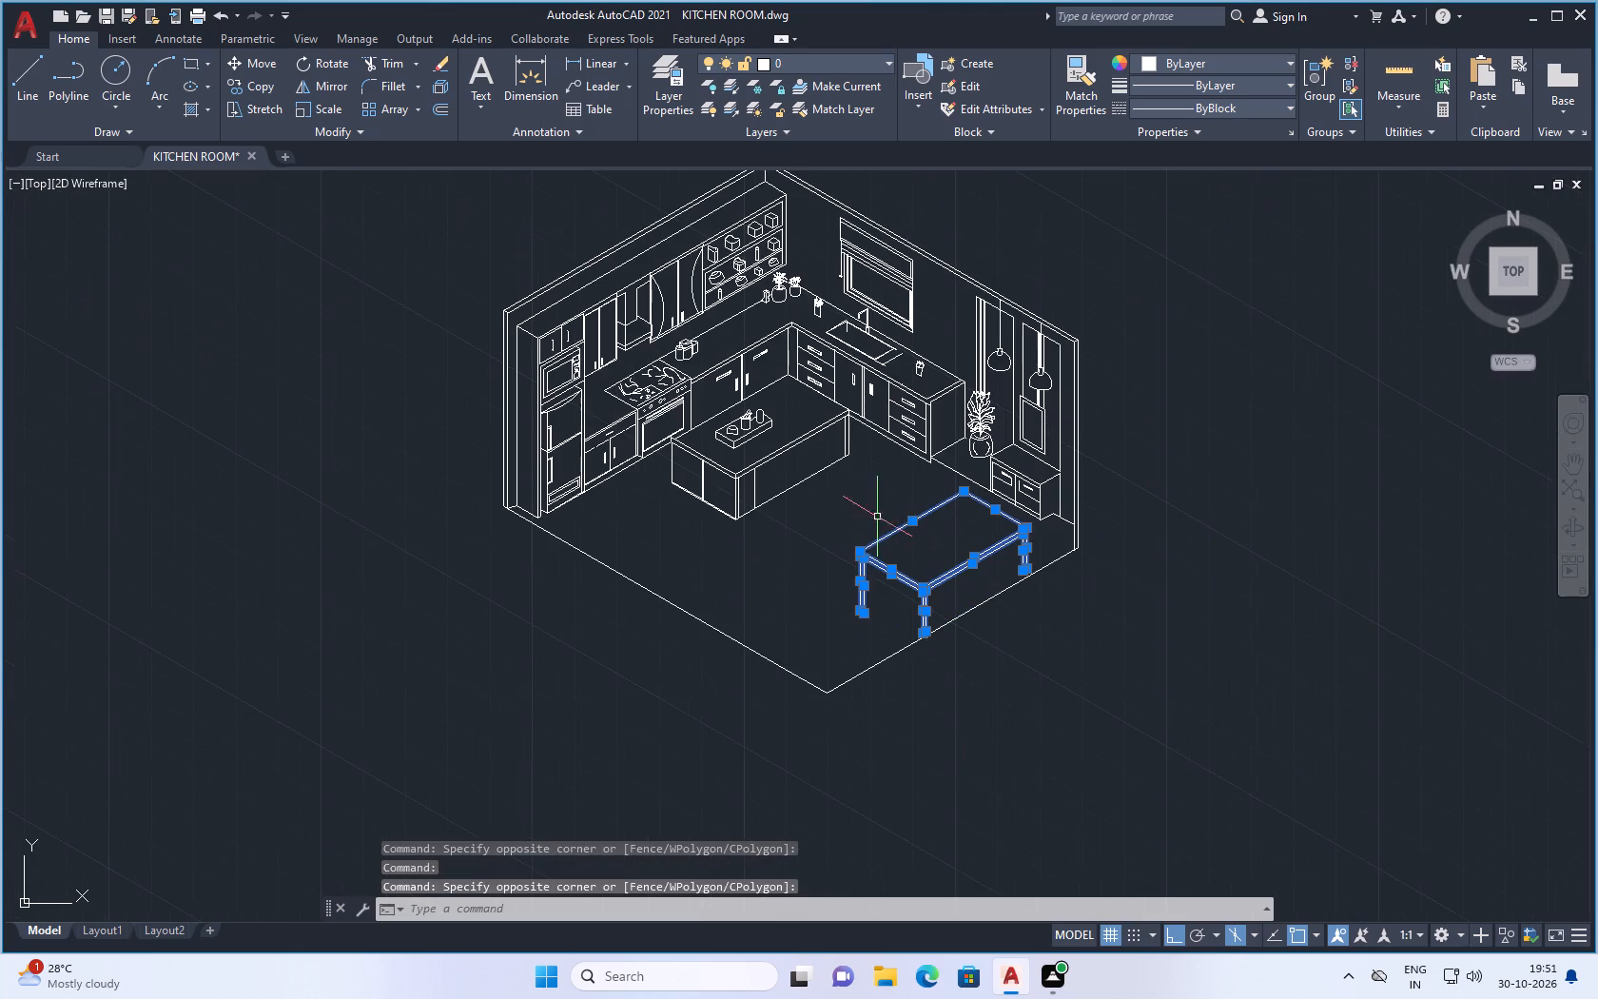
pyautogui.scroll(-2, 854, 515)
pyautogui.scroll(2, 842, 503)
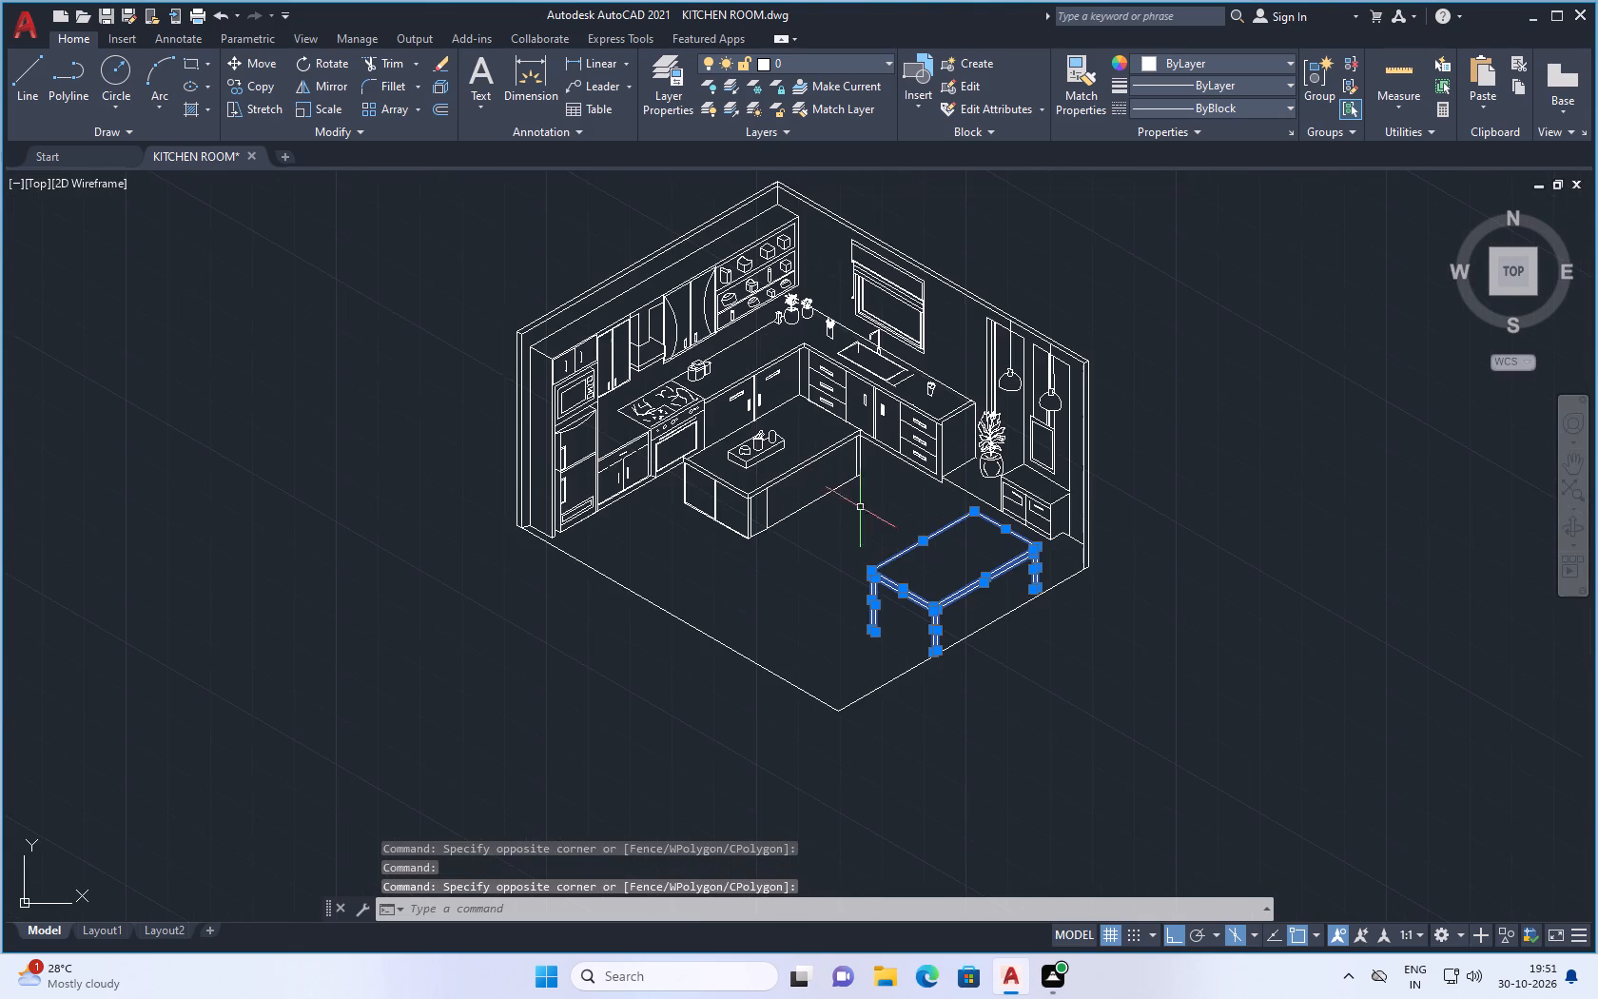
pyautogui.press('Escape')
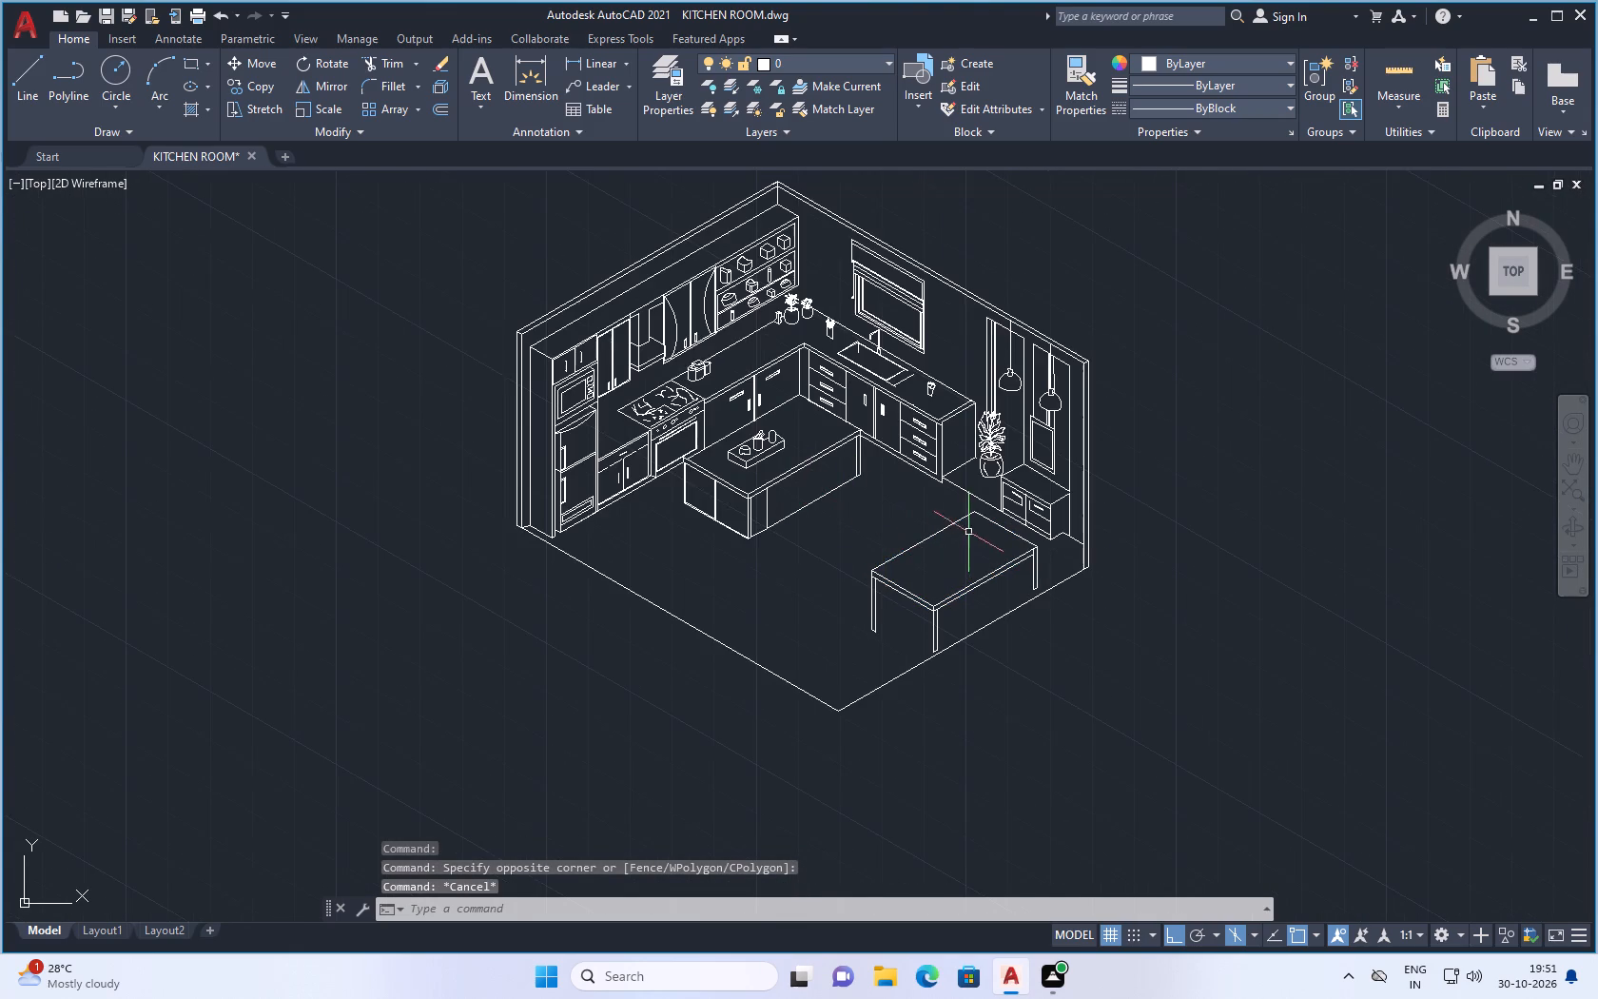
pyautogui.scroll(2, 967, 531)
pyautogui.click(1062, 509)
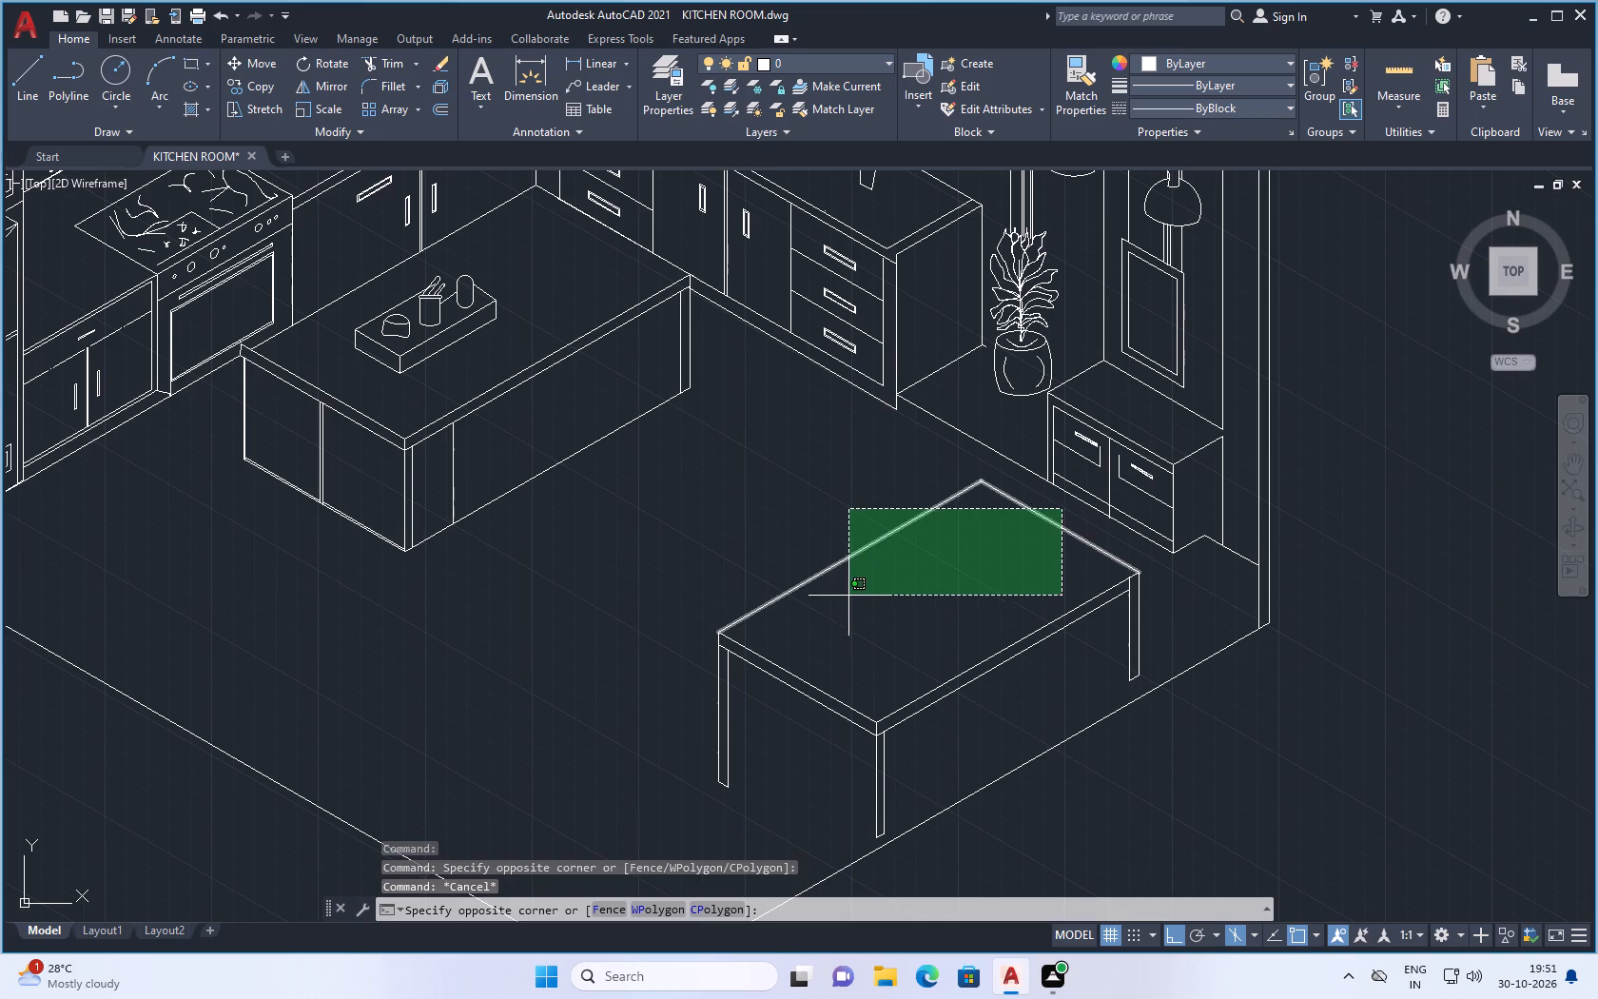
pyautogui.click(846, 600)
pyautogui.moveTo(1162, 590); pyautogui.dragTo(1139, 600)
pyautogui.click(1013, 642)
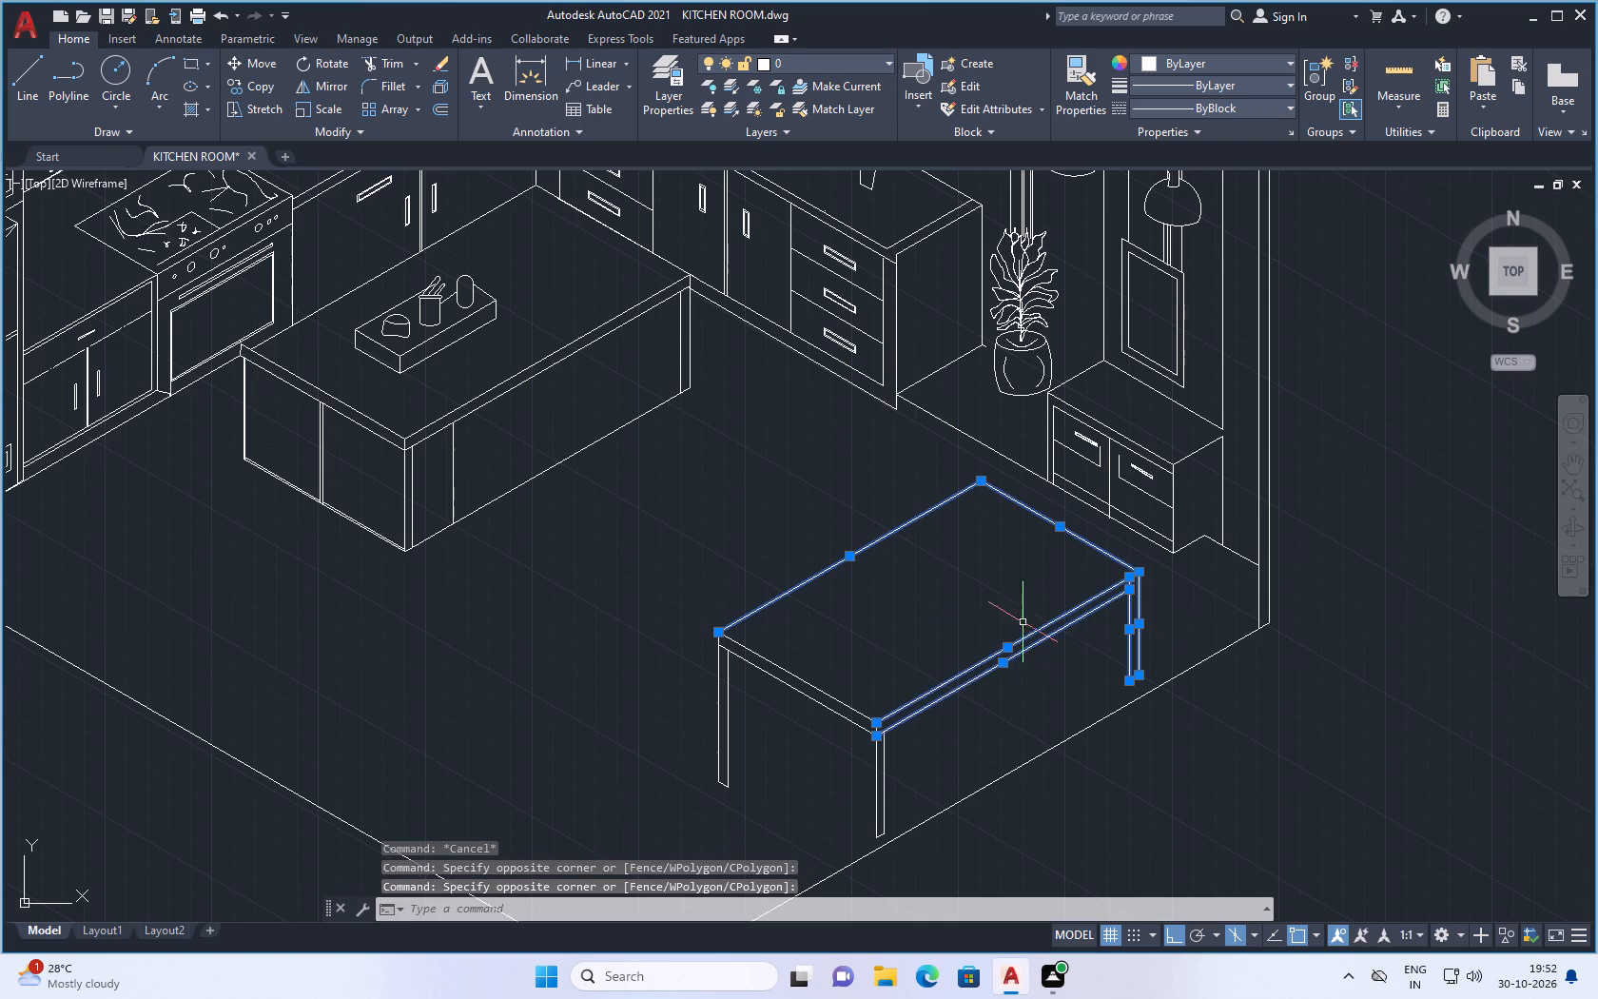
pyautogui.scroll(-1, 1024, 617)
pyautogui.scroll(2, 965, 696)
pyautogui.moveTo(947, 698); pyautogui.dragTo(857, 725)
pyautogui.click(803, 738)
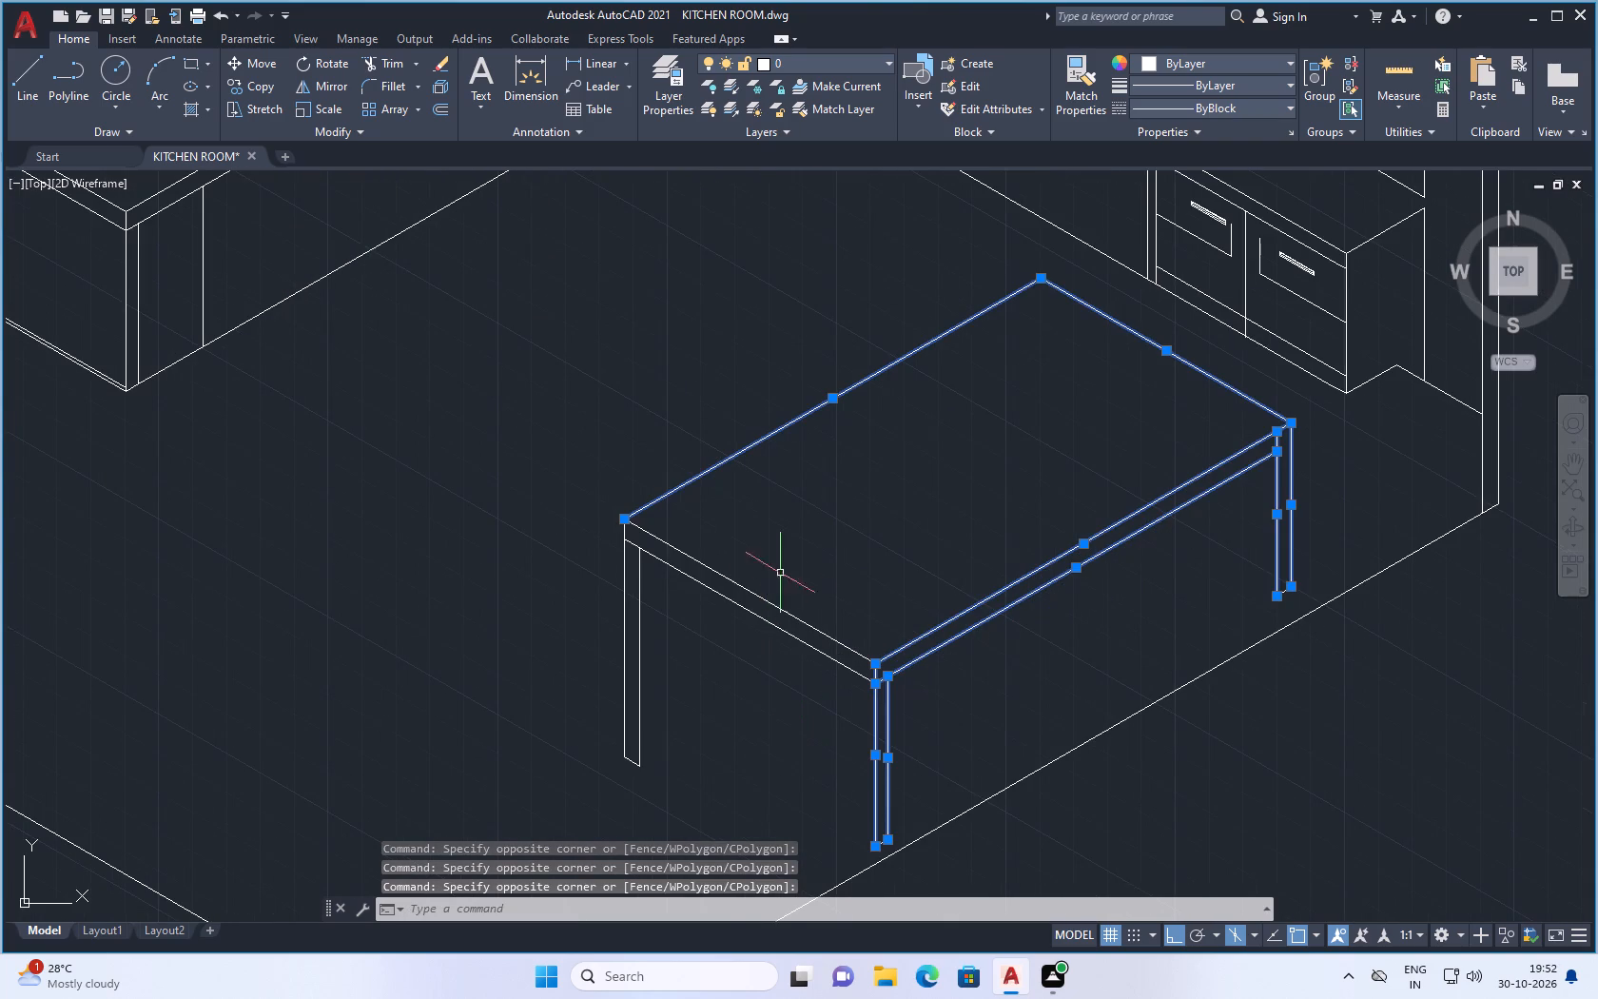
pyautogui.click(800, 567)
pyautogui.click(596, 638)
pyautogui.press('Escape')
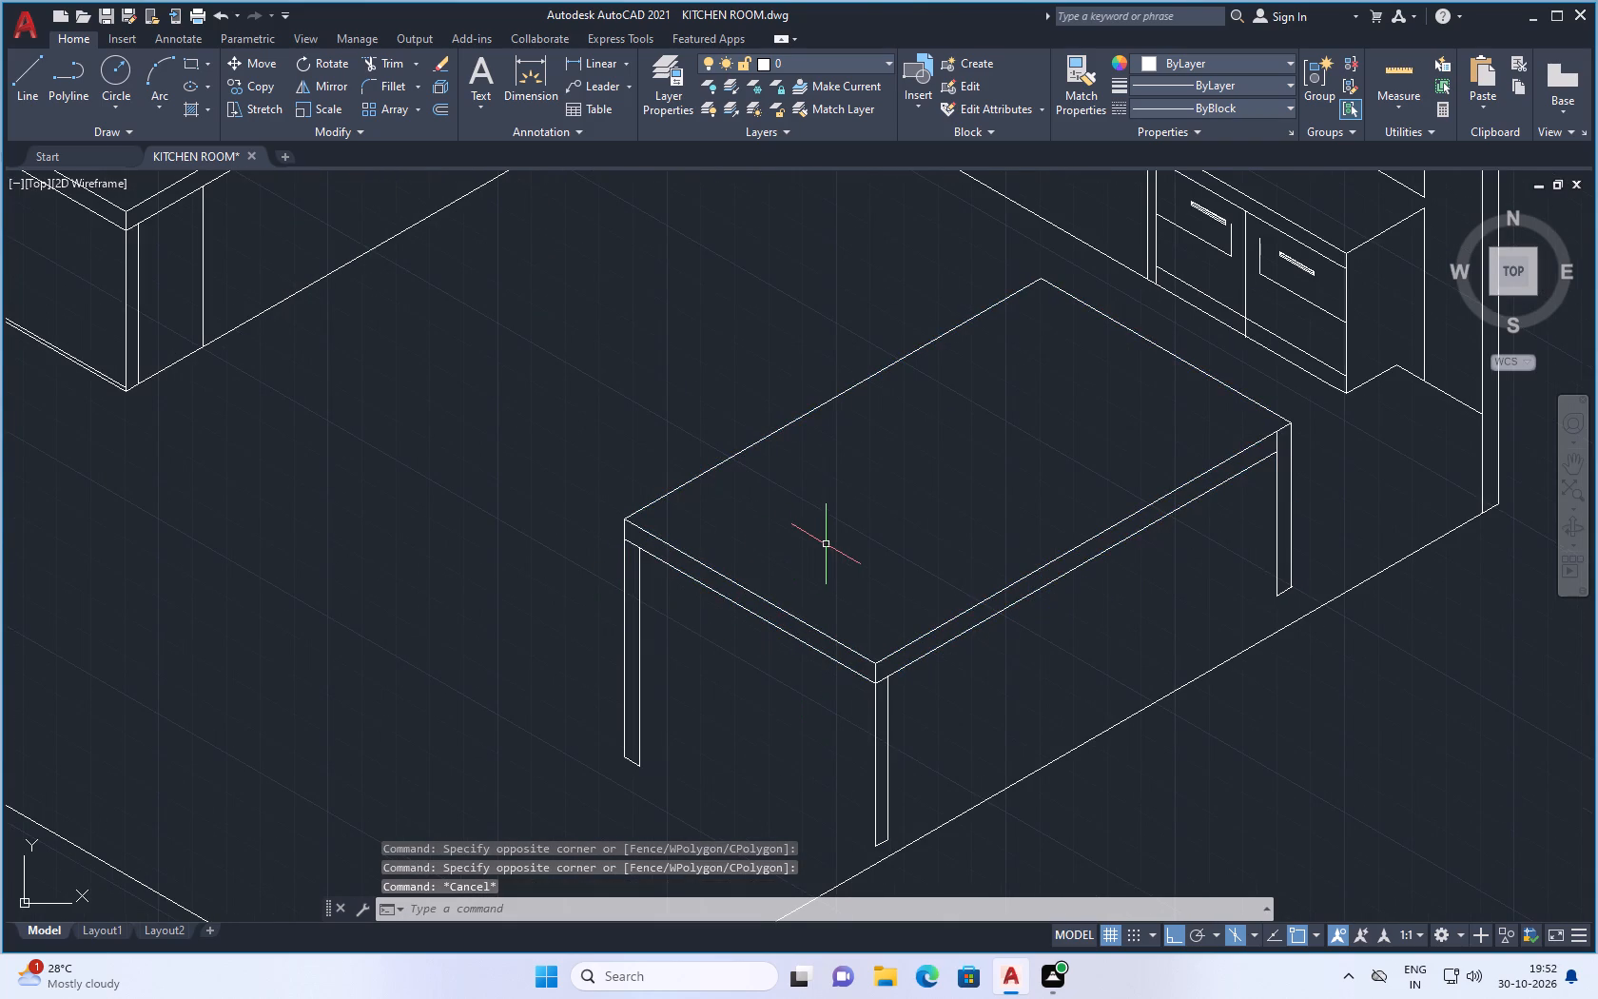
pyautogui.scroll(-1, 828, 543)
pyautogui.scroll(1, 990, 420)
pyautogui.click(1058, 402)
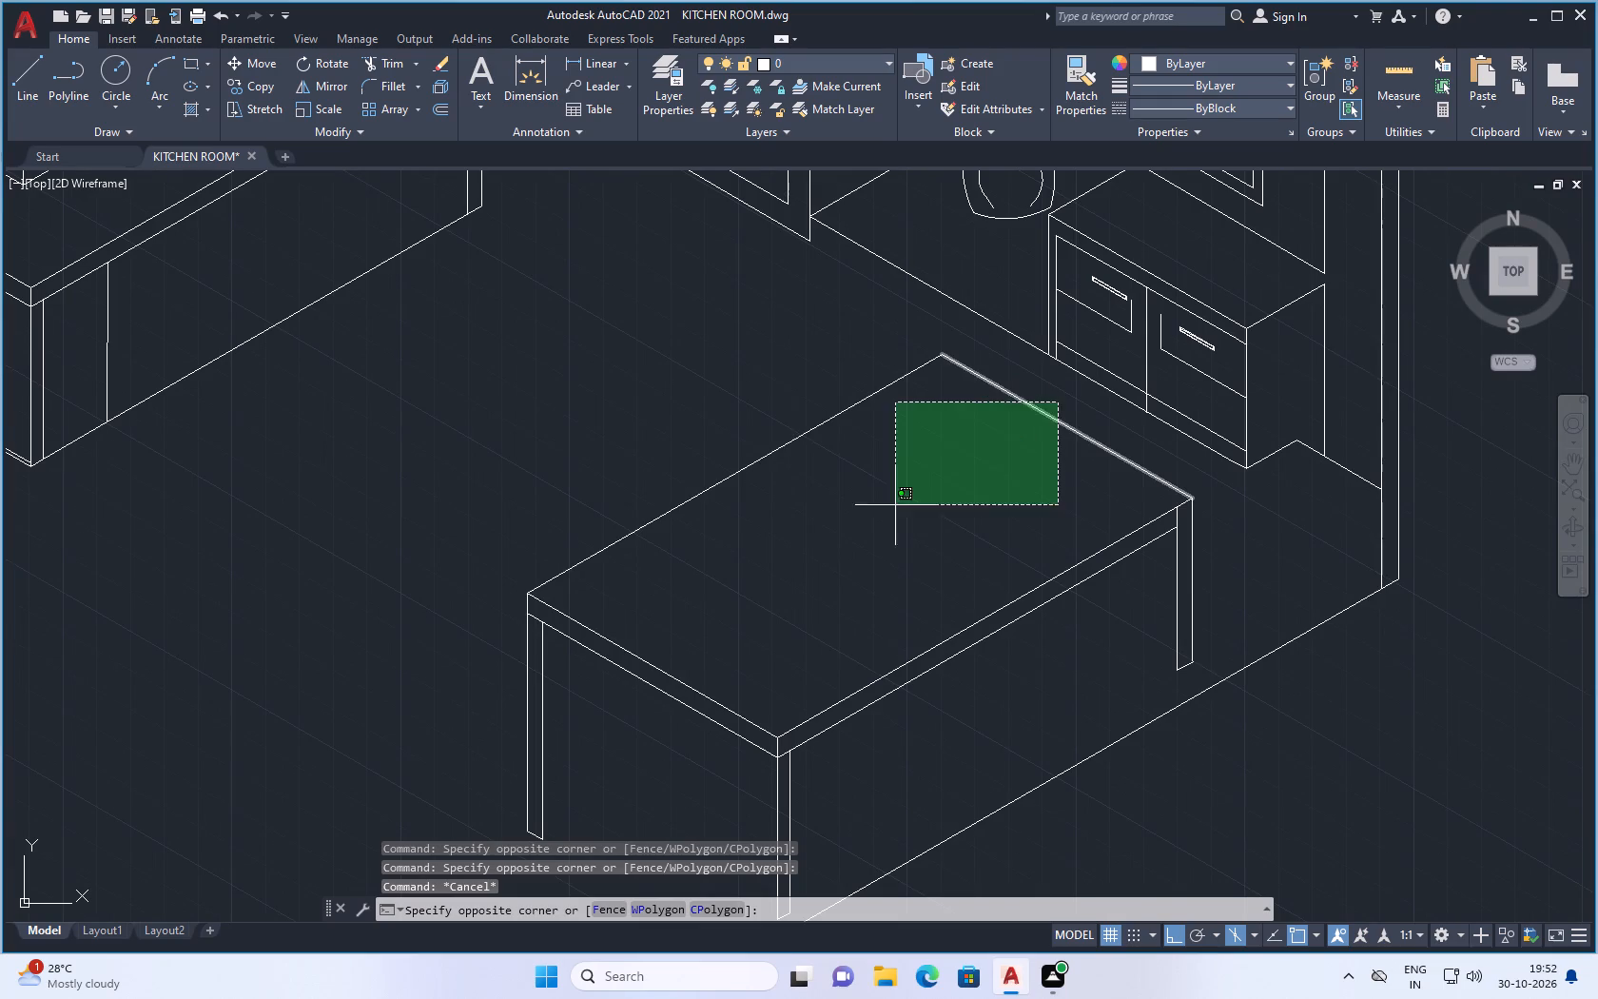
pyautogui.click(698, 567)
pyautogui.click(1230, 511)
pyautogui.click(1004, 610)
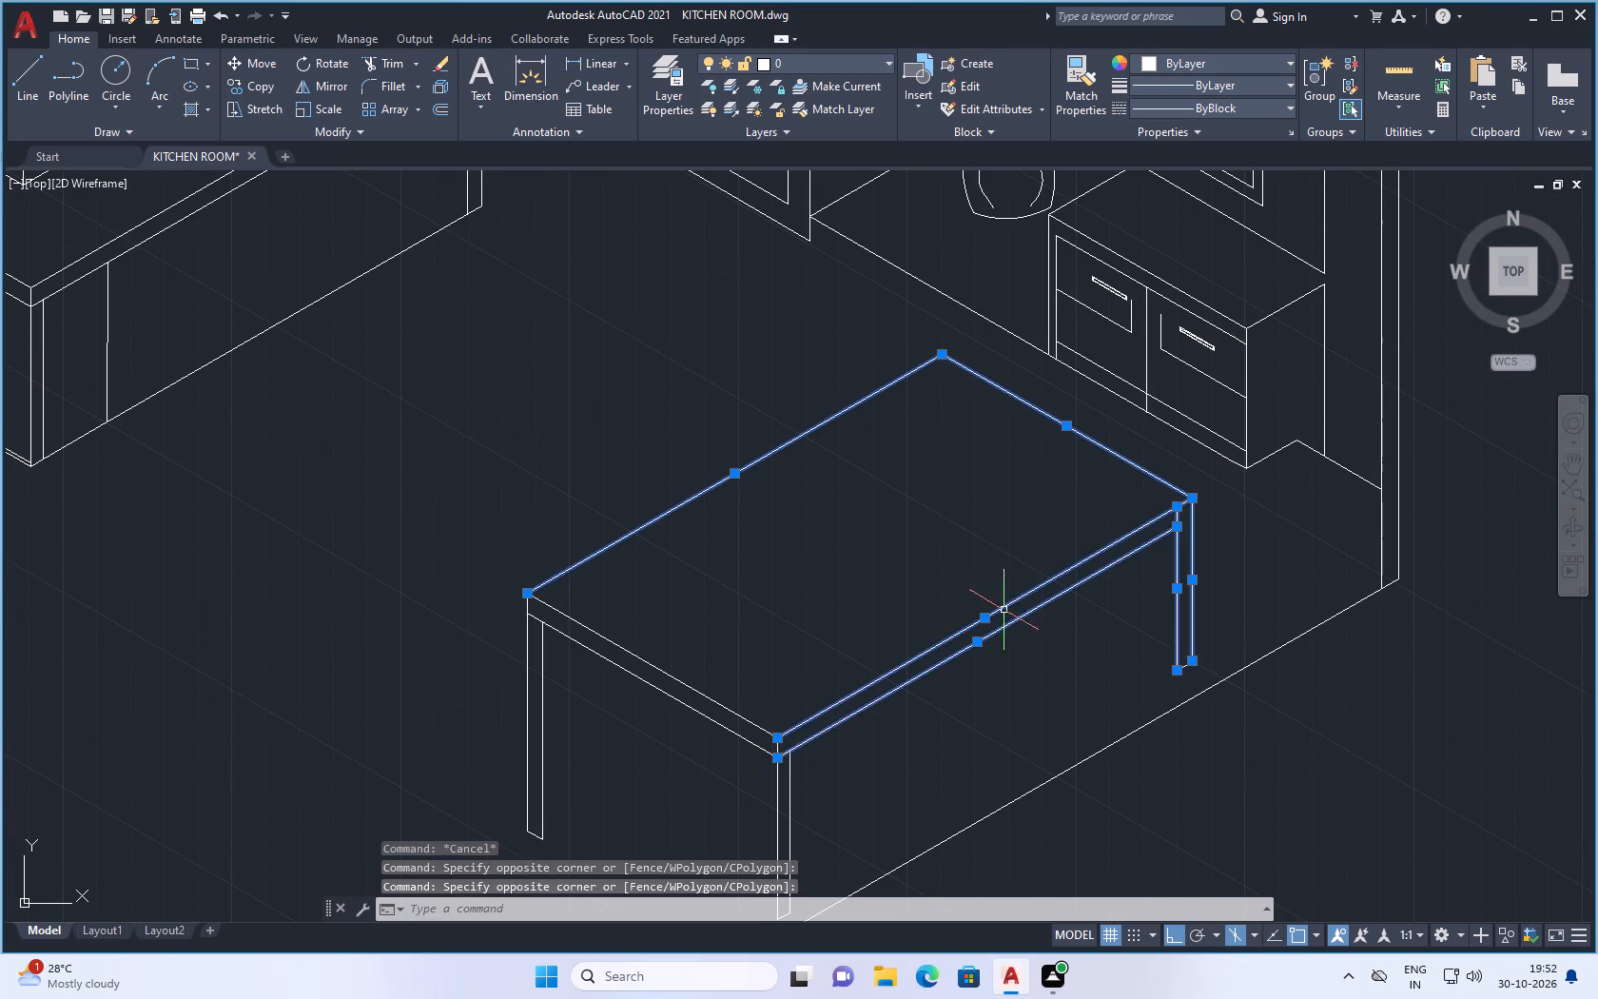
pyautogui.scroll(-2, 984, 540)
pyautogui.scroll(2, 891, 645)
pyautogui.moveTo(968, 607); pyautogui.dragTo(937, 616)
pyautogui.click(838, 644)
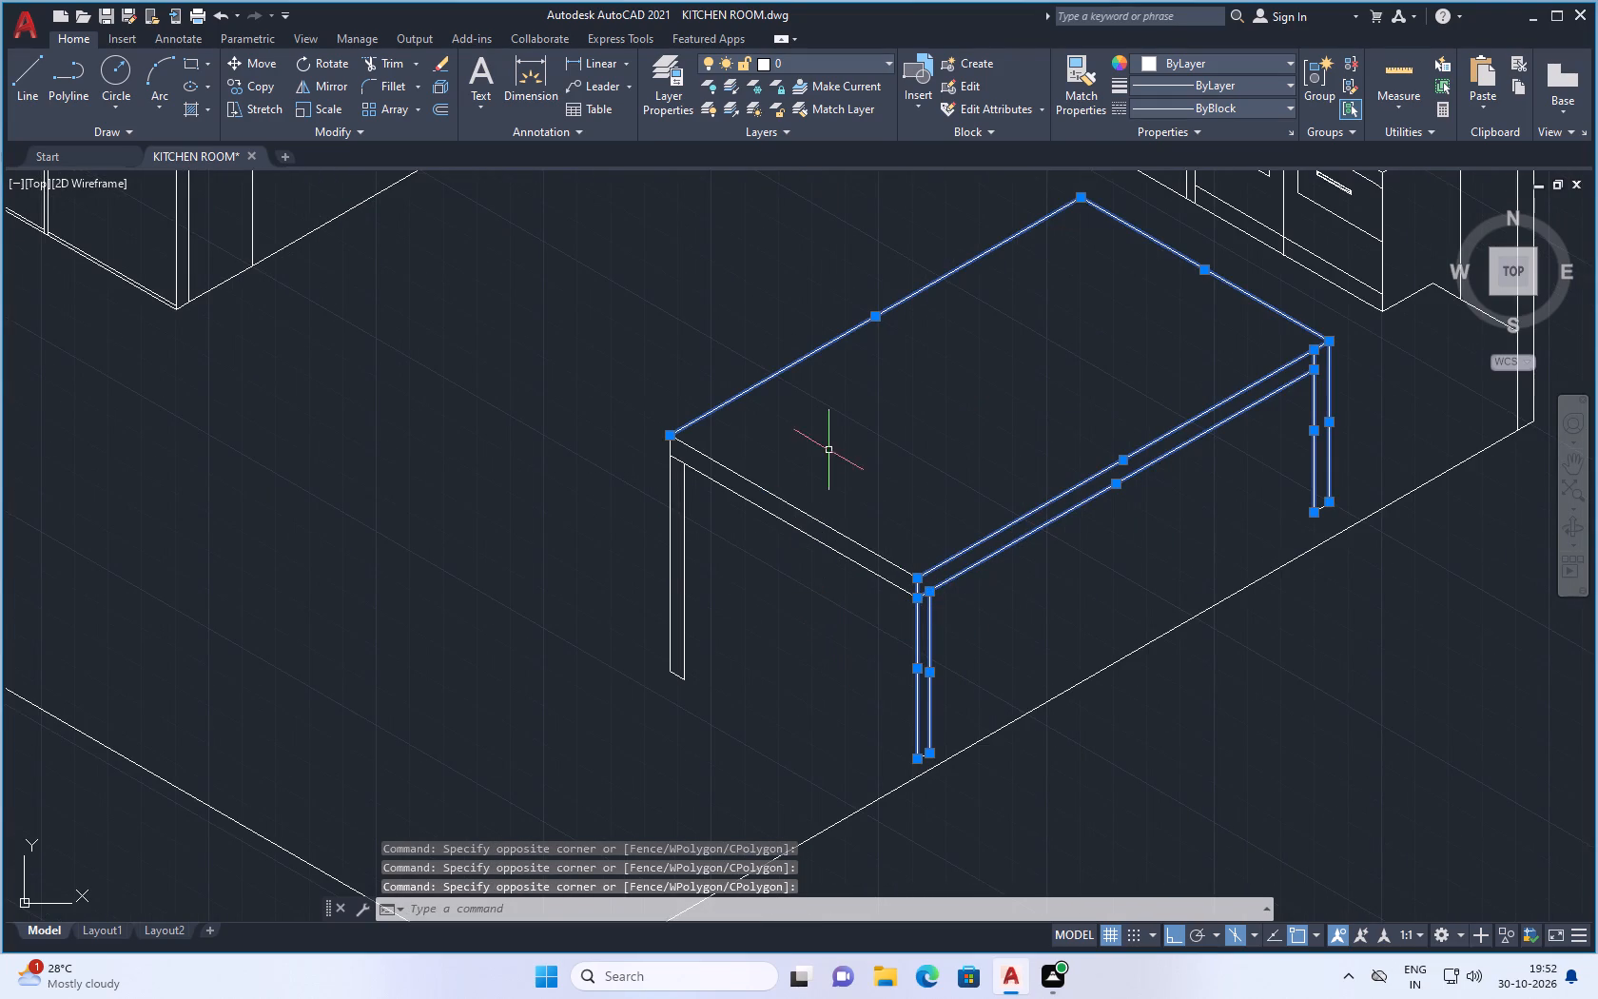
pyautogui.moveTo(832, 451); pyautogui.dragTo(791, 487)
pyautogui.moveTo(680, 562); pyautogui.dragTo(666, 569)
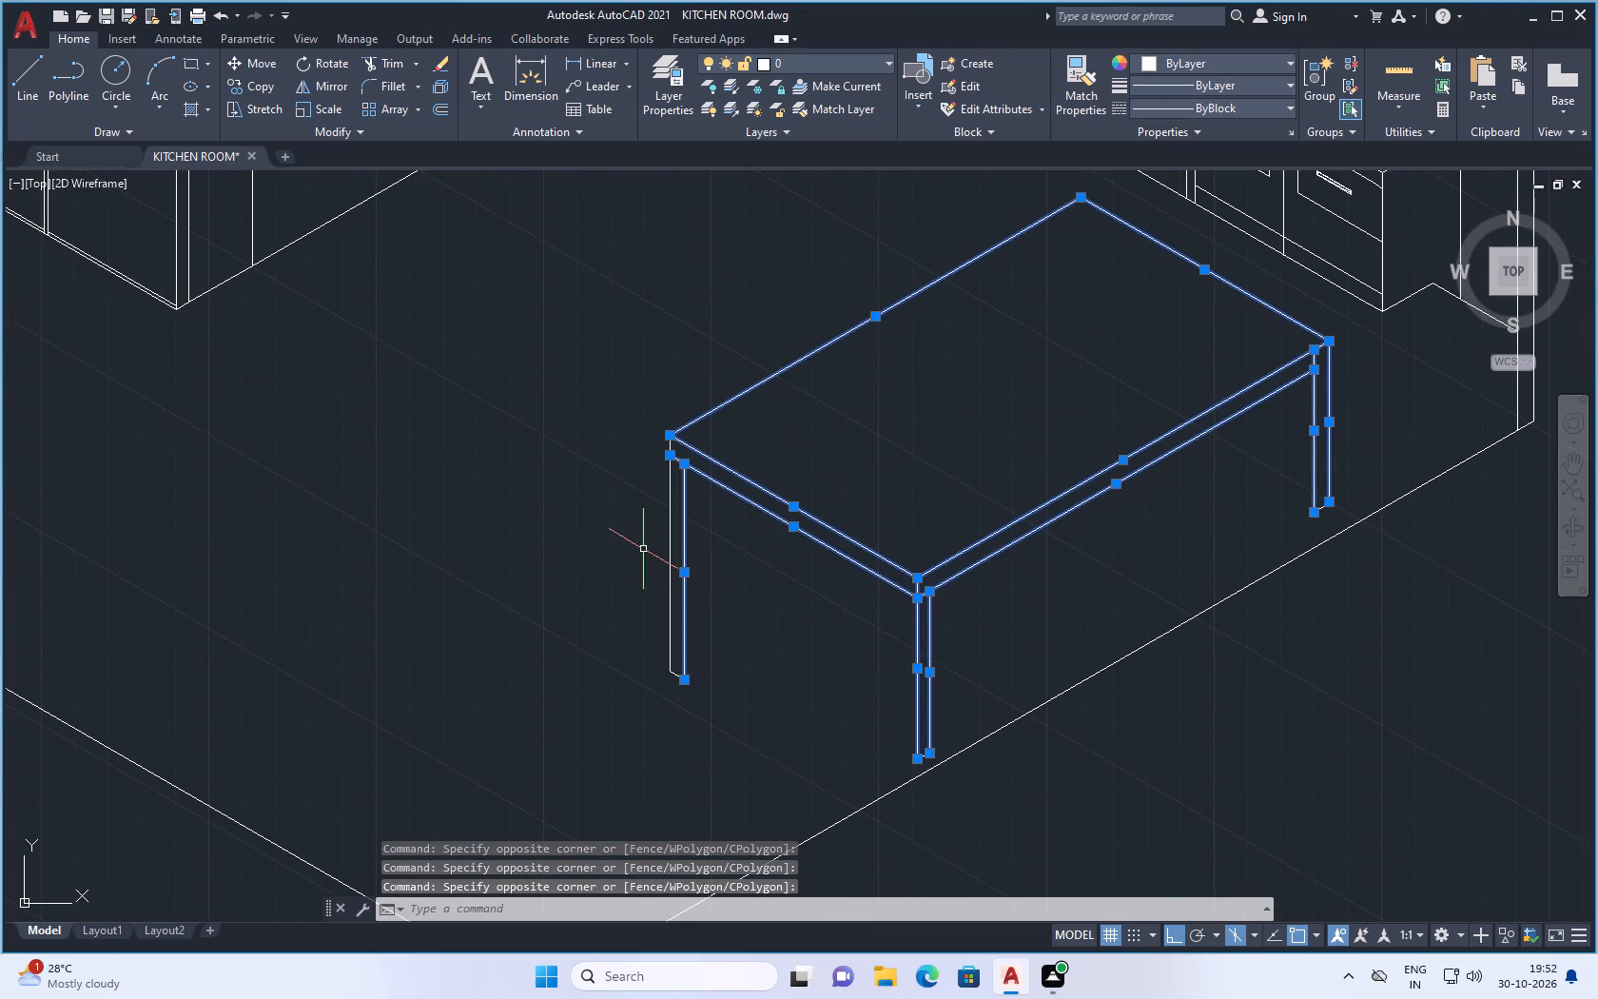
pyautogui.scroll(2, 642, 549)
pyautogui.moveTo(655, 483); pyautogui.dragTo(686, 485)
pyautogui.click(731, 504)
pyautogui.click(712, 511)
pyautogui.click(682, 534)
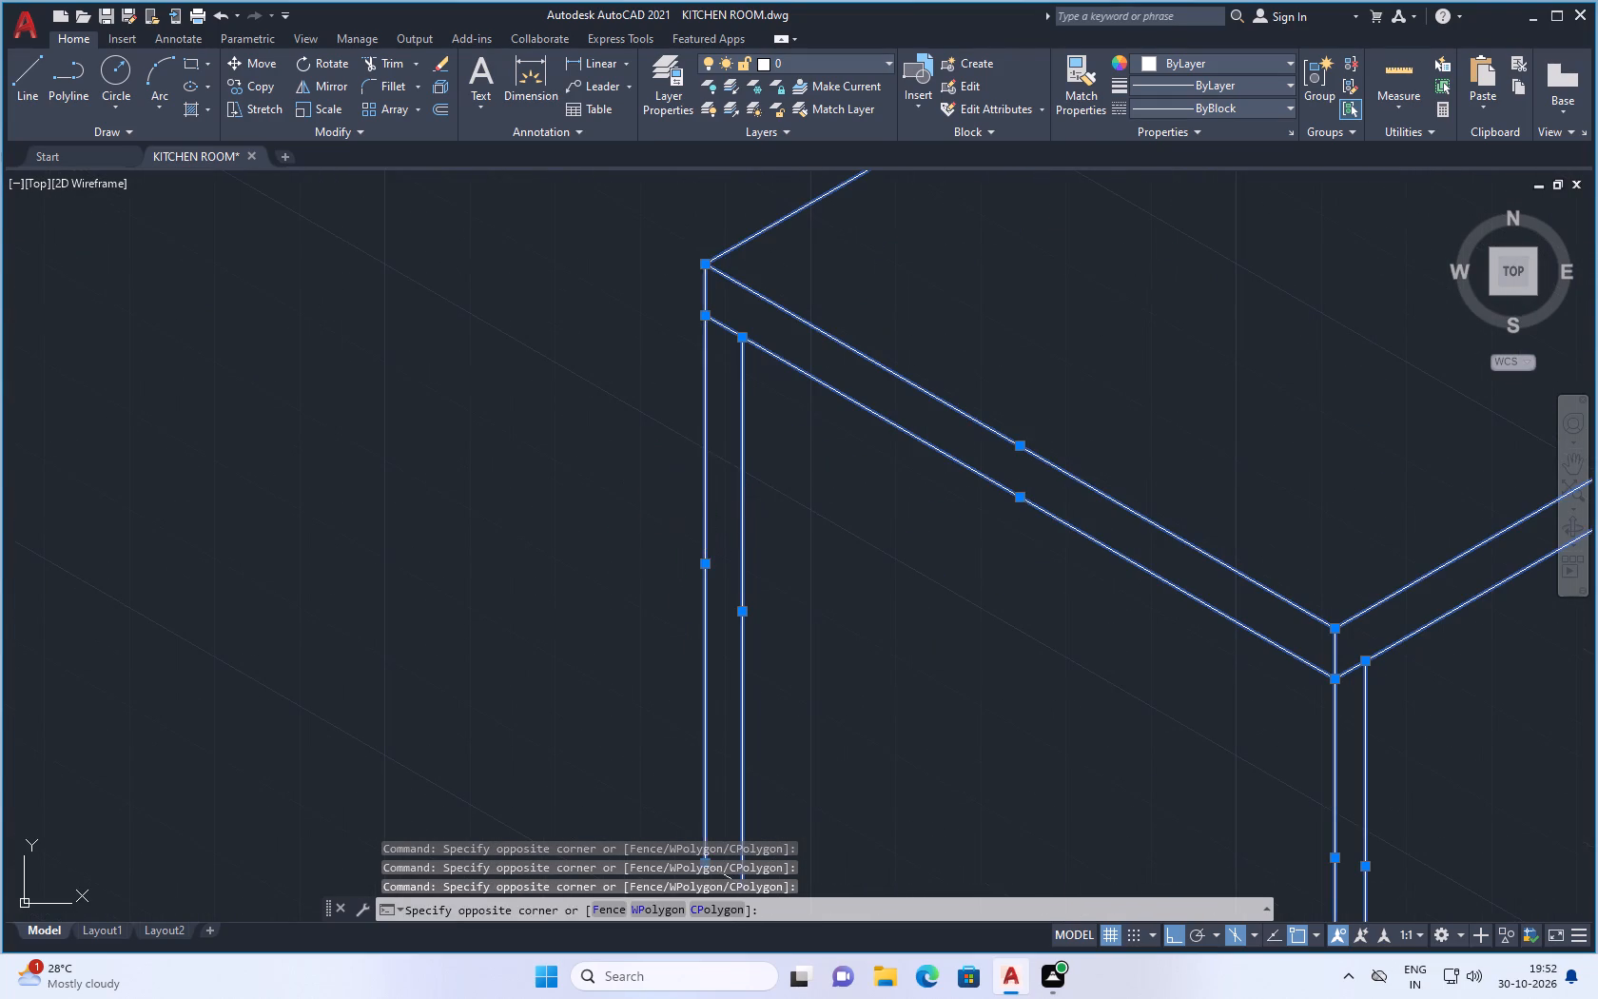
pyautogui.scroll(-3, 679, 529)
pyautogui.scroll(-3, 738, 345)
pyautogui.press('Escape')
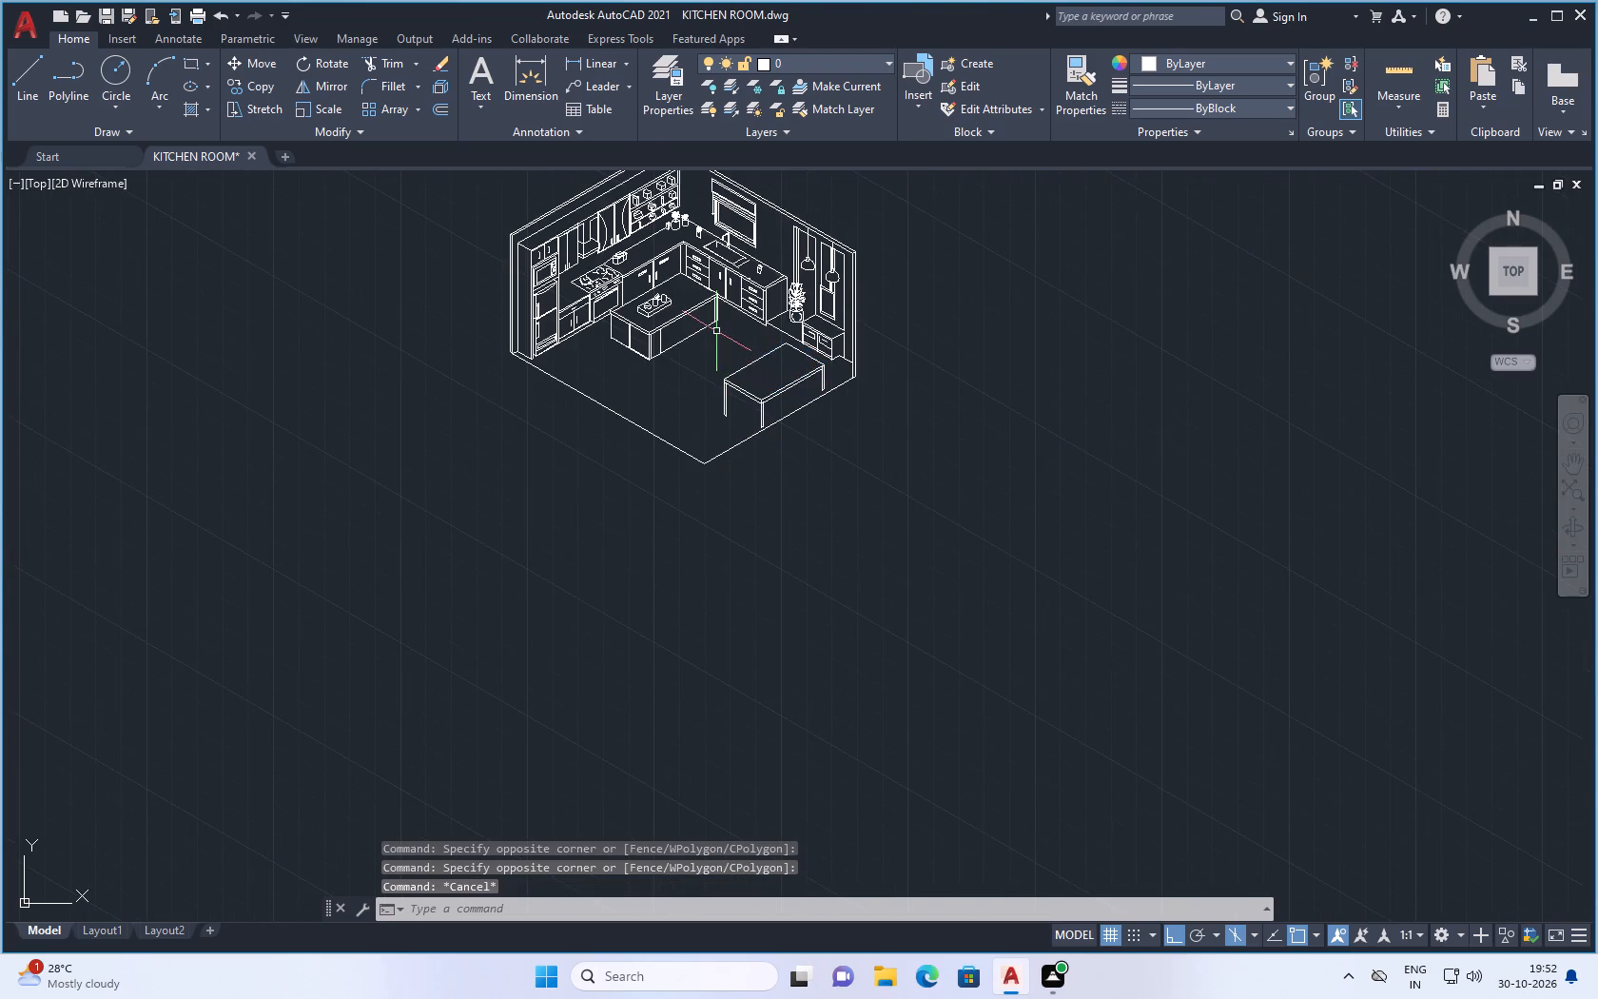
# Examine the whole kitchen room and the table's lines beside the right wall.
pyautogui.scroll(-1, 749, 382)
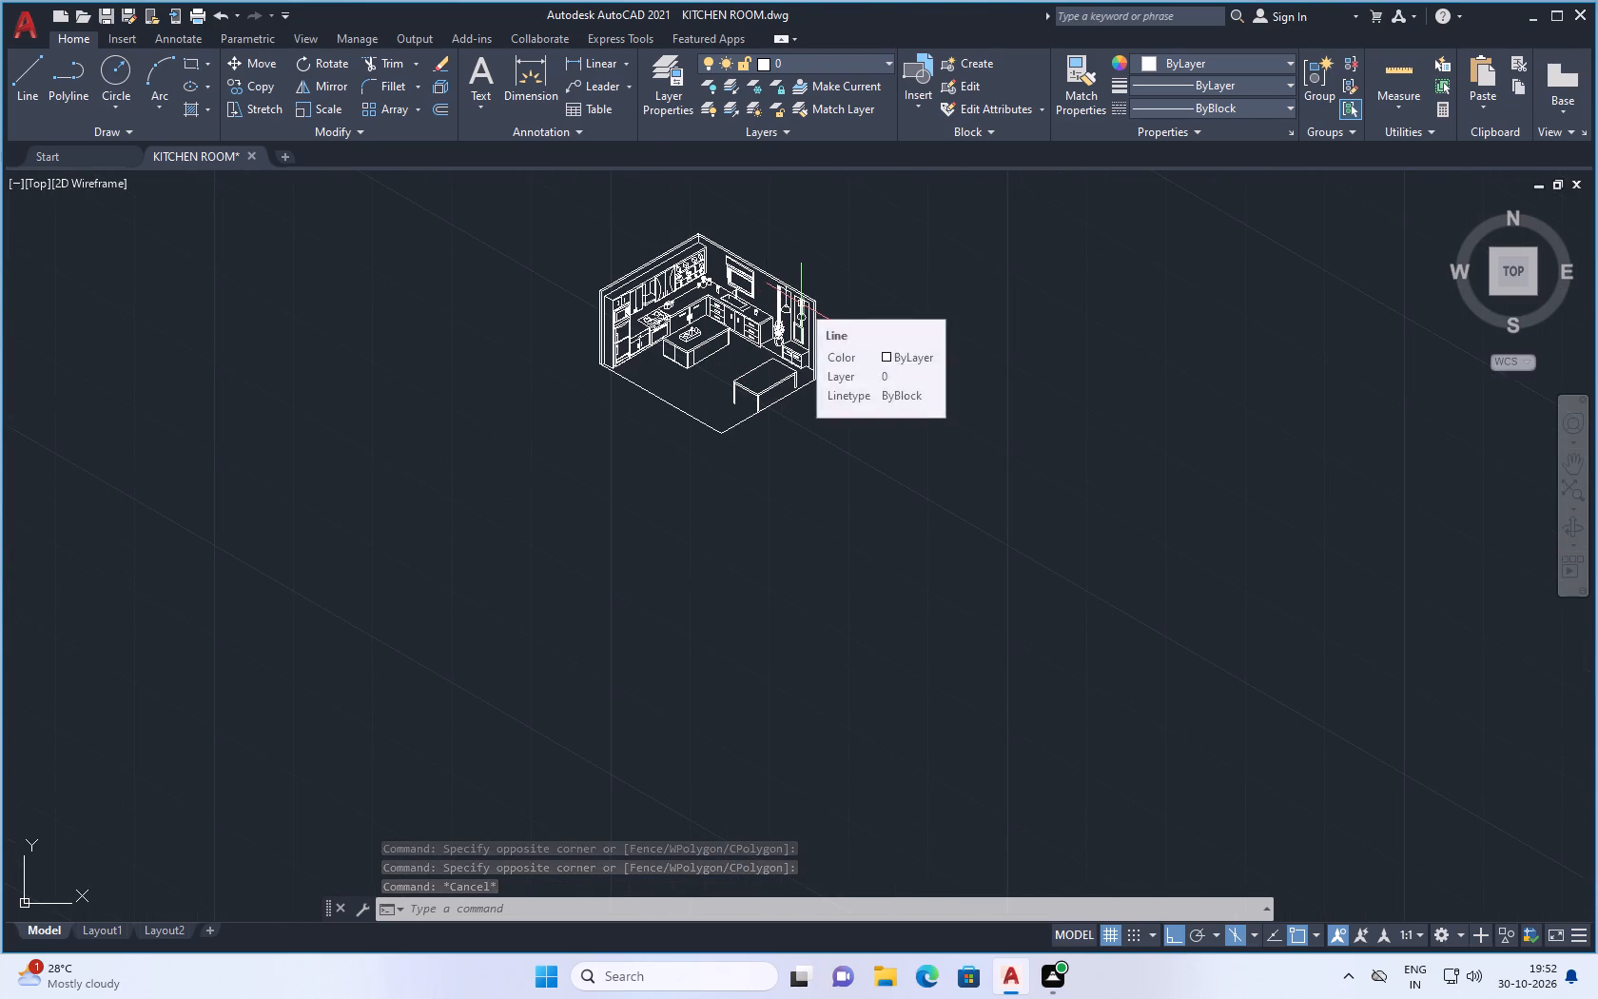
pyautogui.scroll(3, 750, 328)
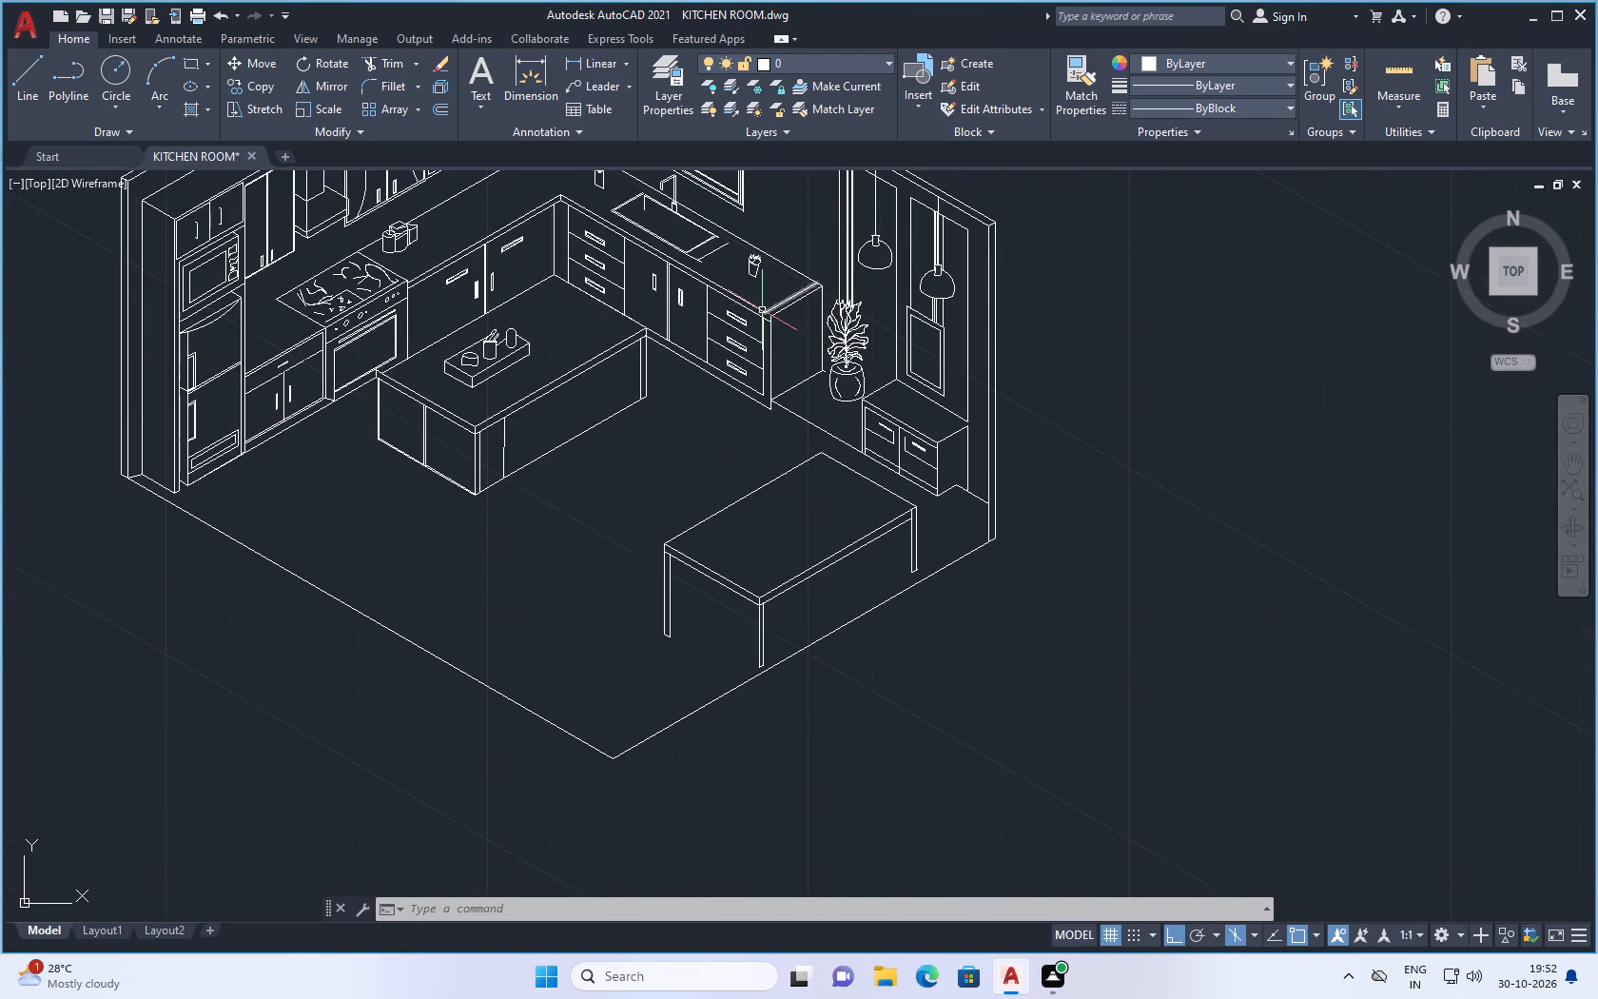
pyautogui.scroll(1, 770, 311)
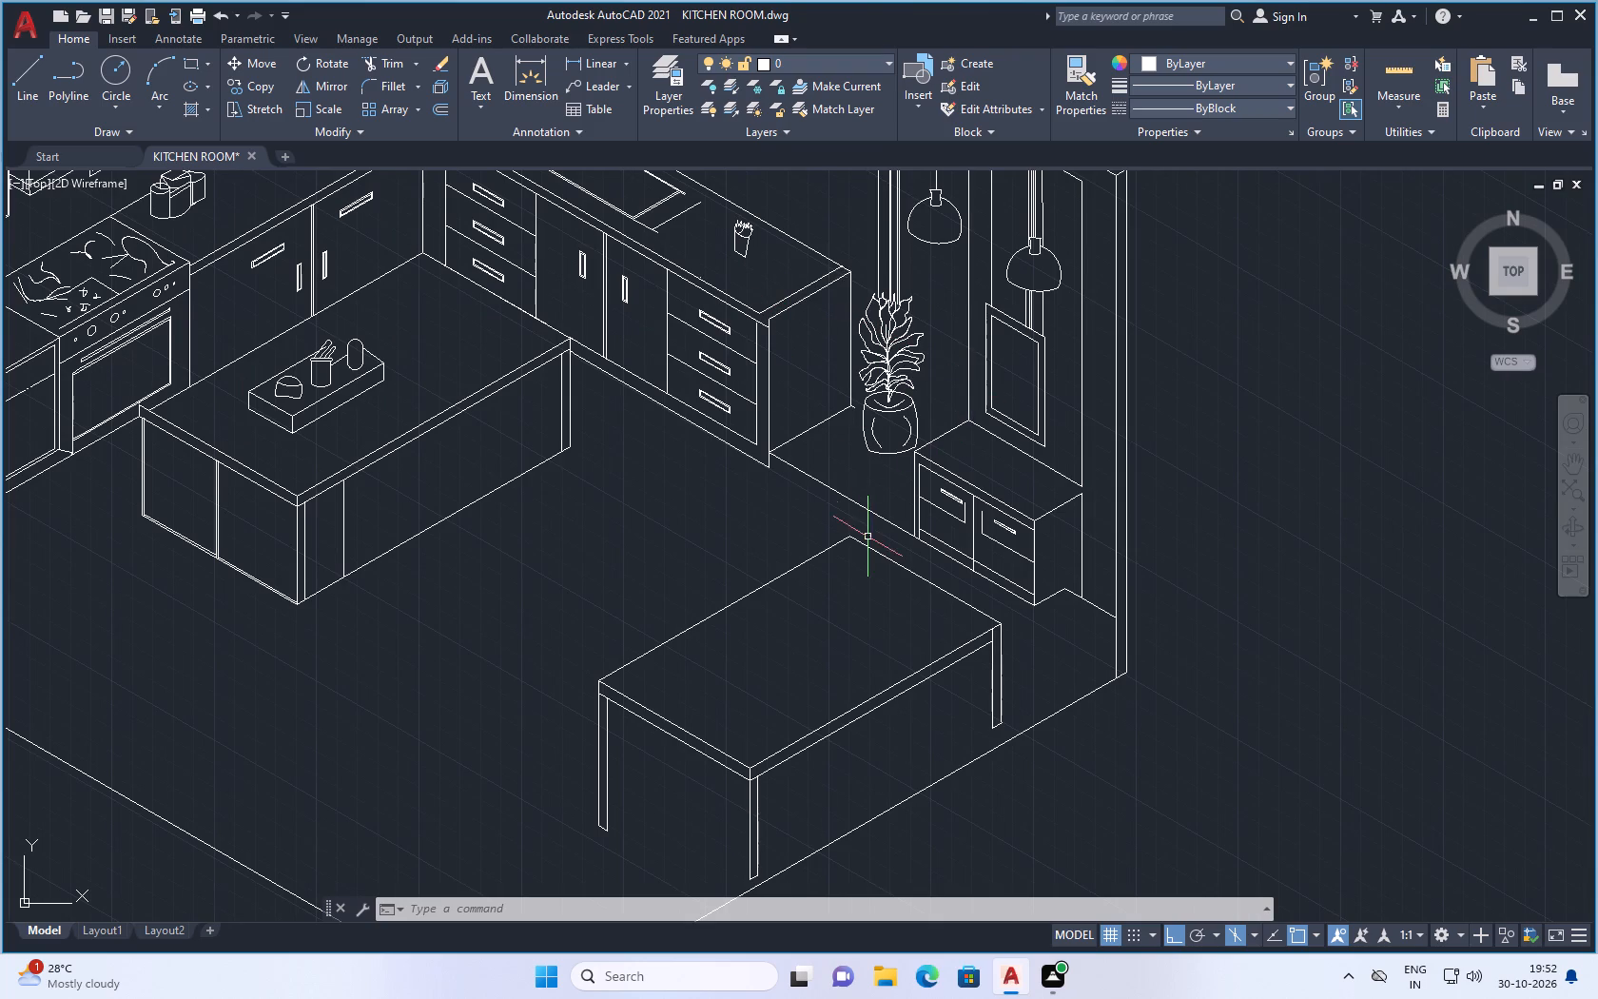
pyautogui.scroll(-1, 867, 537)
pyautogui.scroll(2, 789, 700)
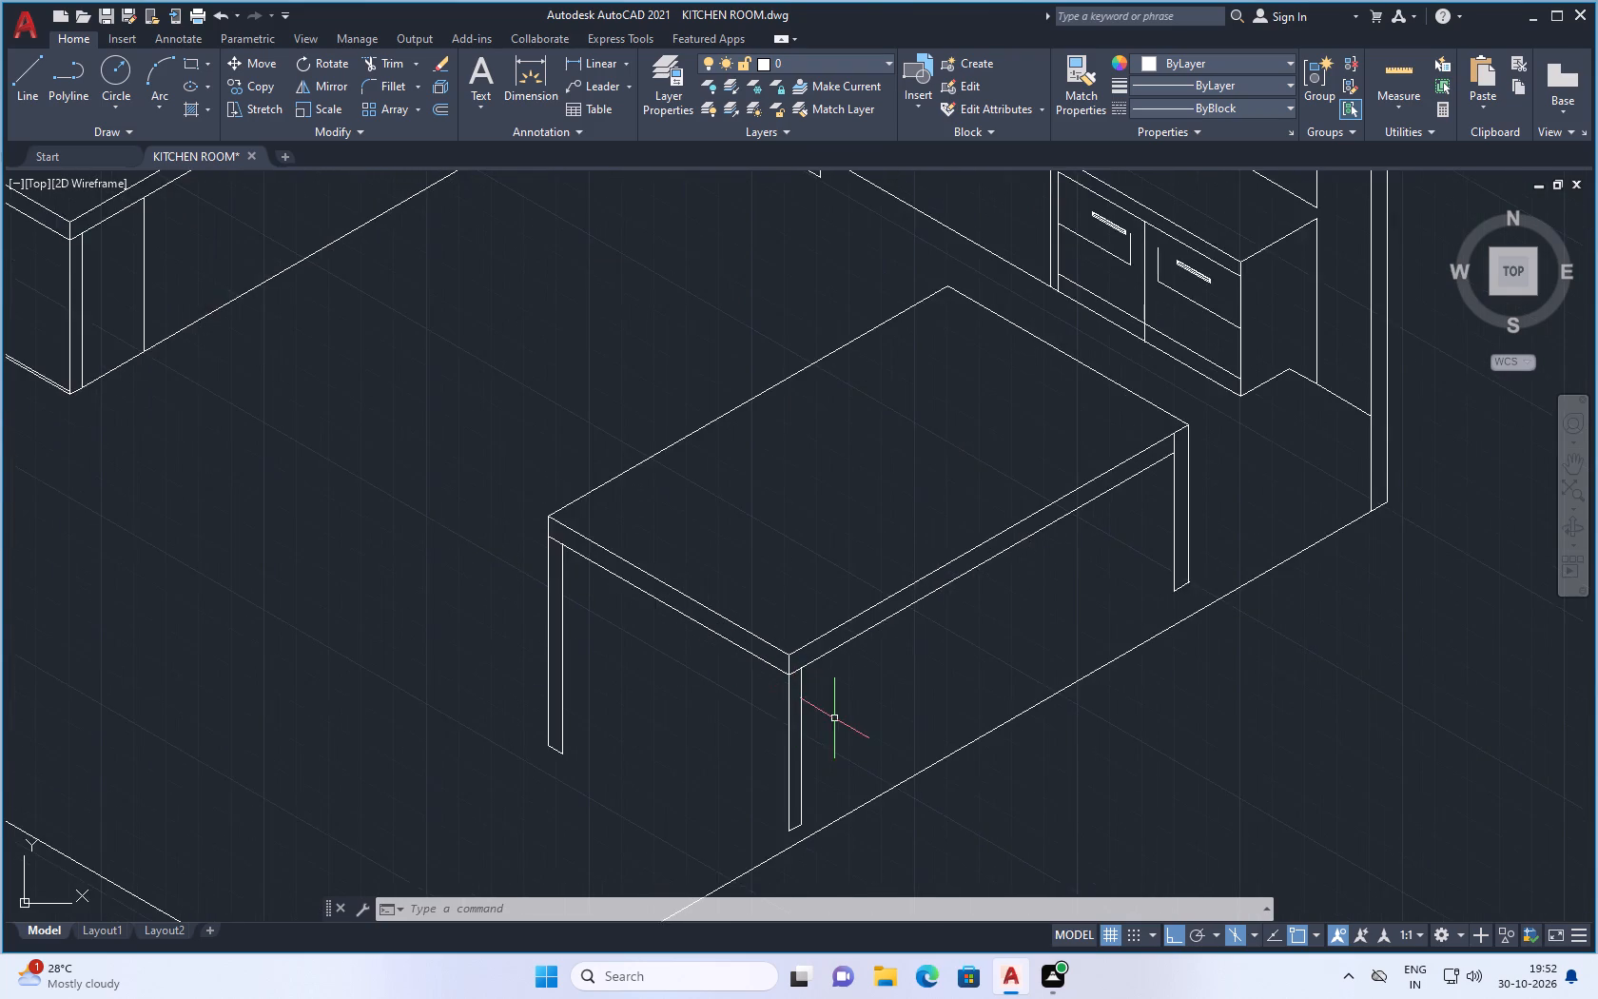
pyautogui.scroll(-2, 834, 718)
pyautogui.scroll(1, 926, 656)
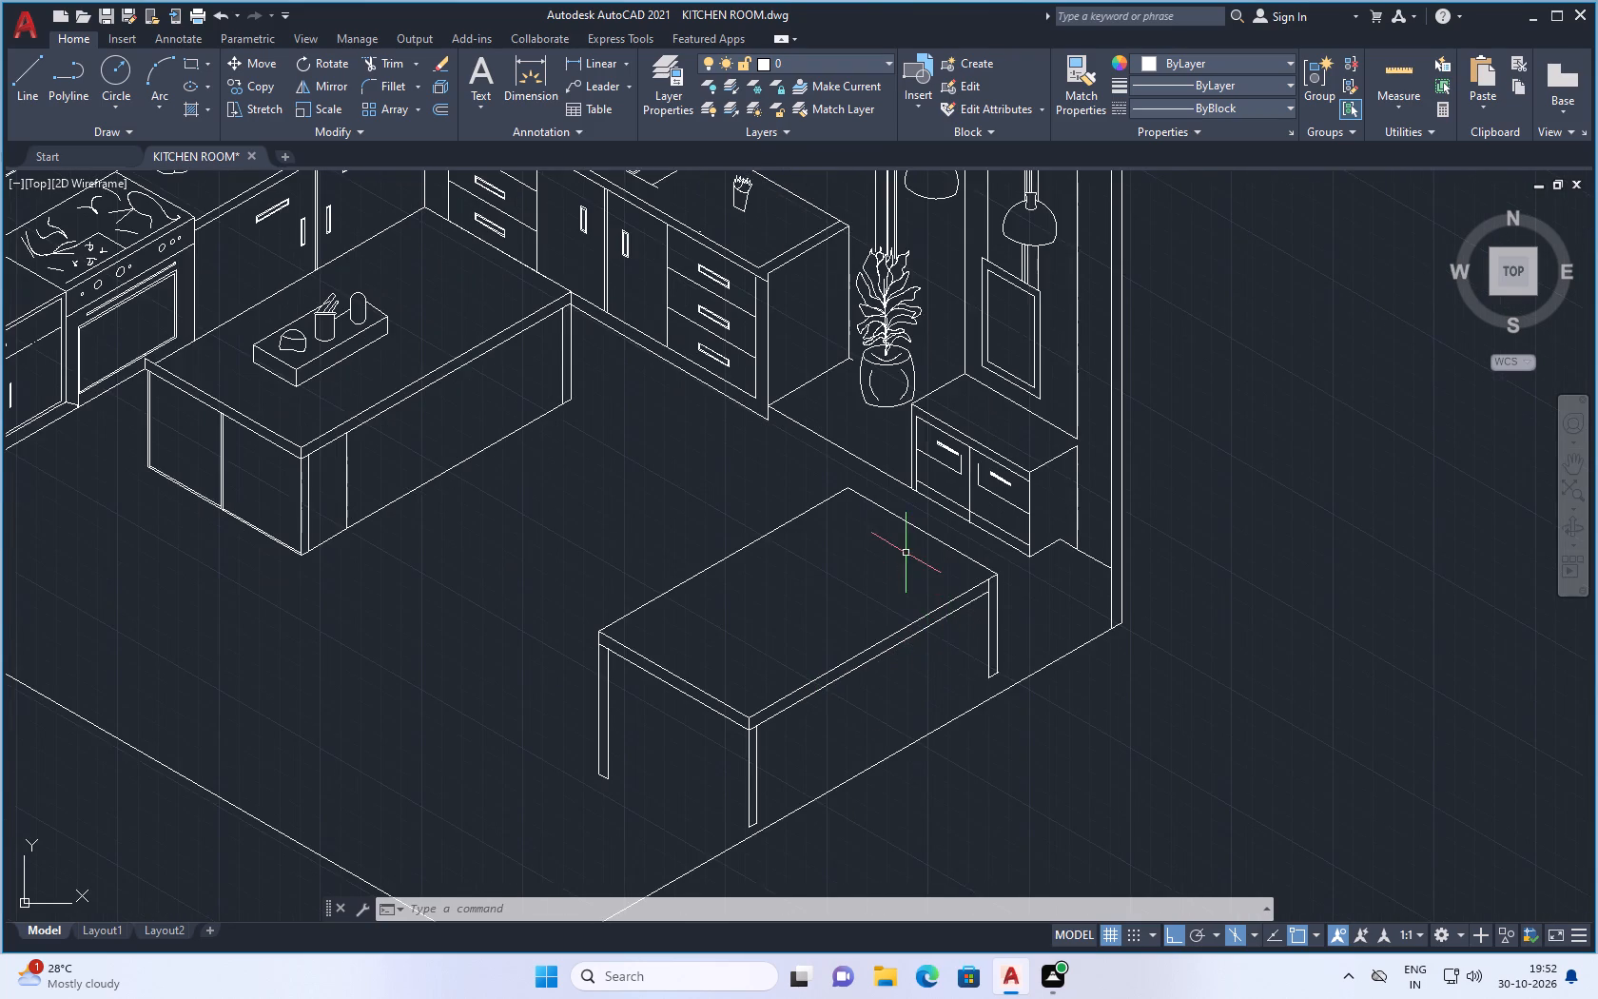
pyautogui.scroll(-2, 904, 552)
pyautogui.scroll(1, 774, 576)
pyautogui.scroll(2, 945, 536)
pyautogui.scroll(-1, 983, 538)
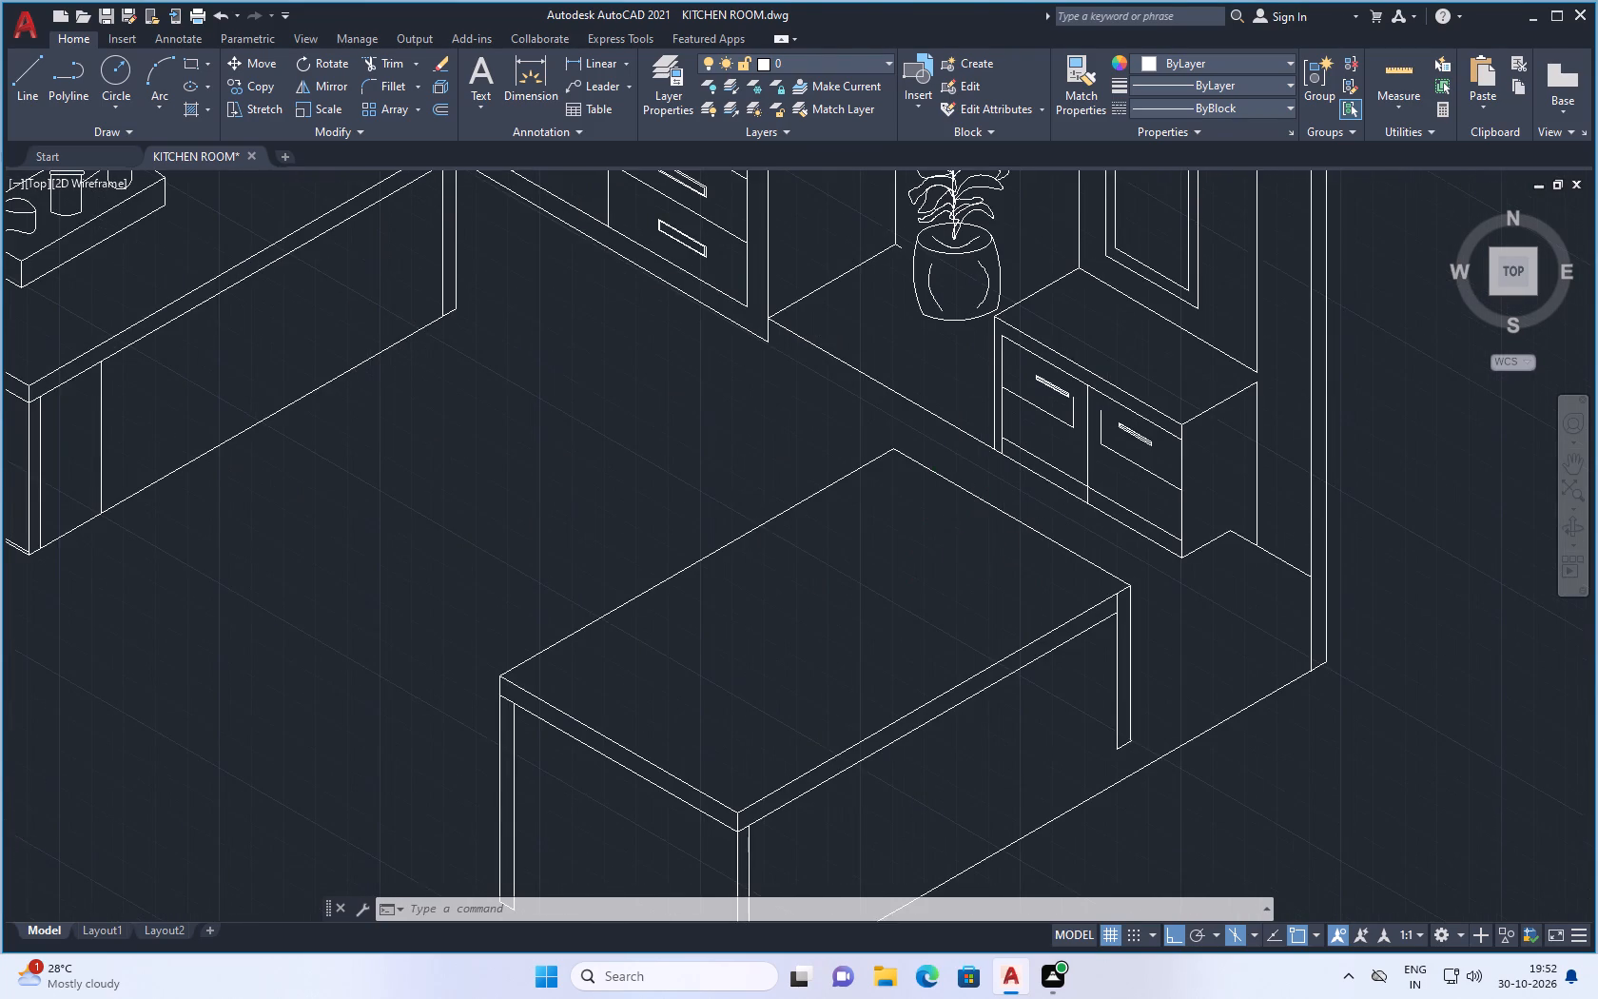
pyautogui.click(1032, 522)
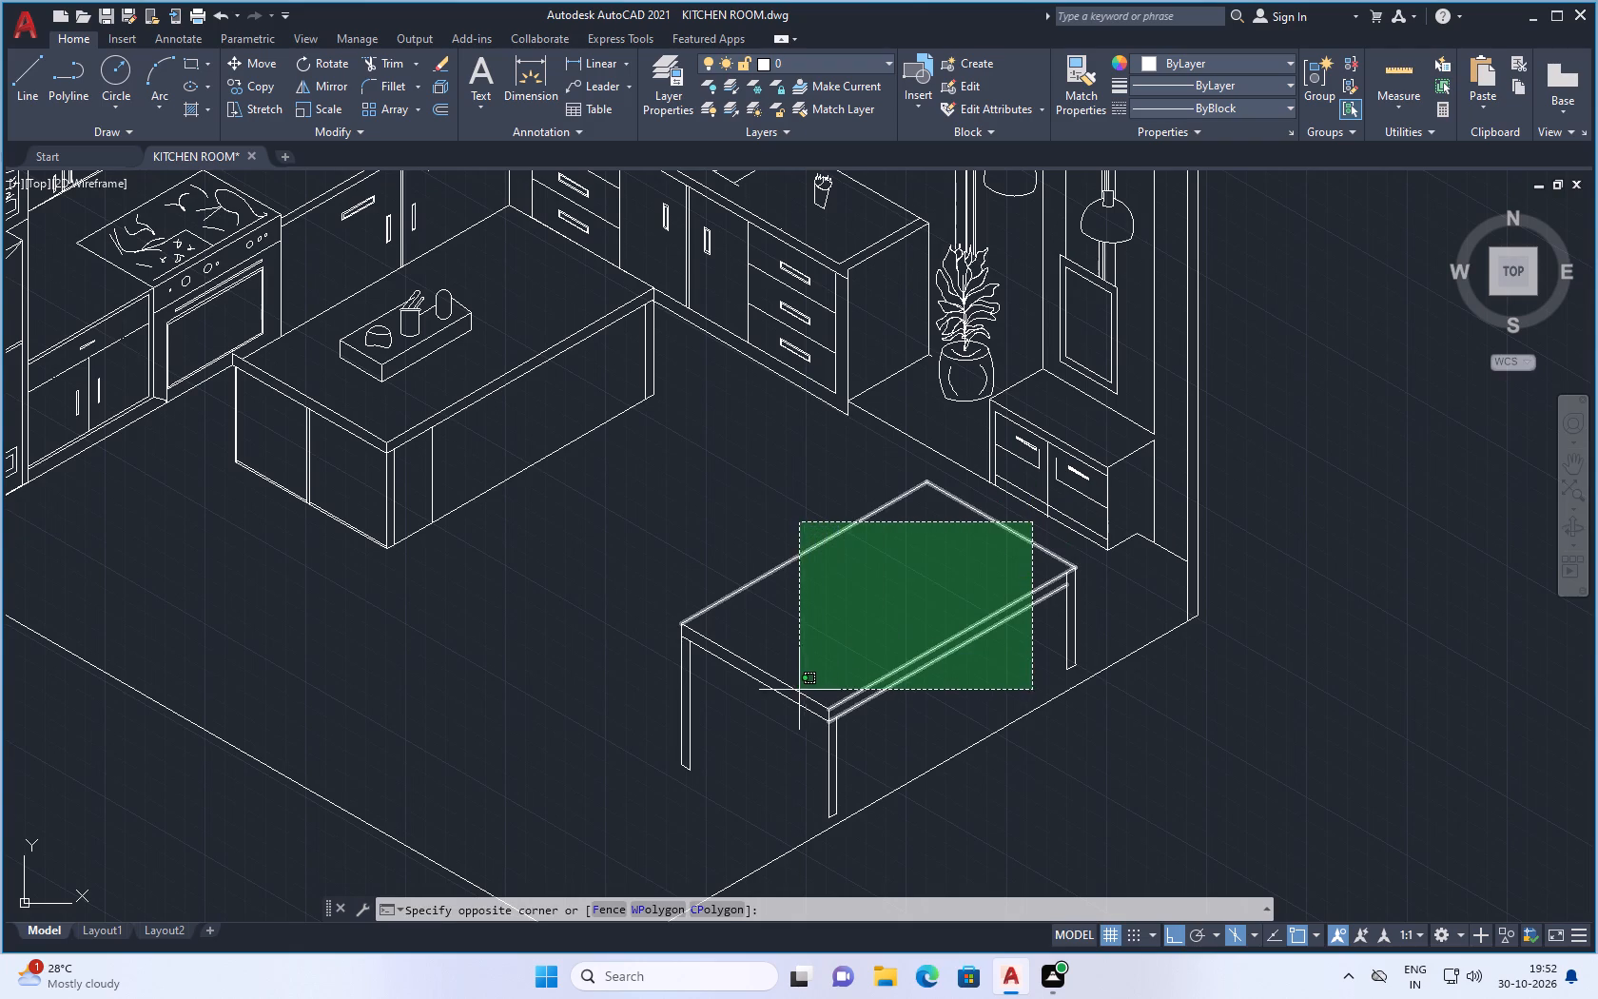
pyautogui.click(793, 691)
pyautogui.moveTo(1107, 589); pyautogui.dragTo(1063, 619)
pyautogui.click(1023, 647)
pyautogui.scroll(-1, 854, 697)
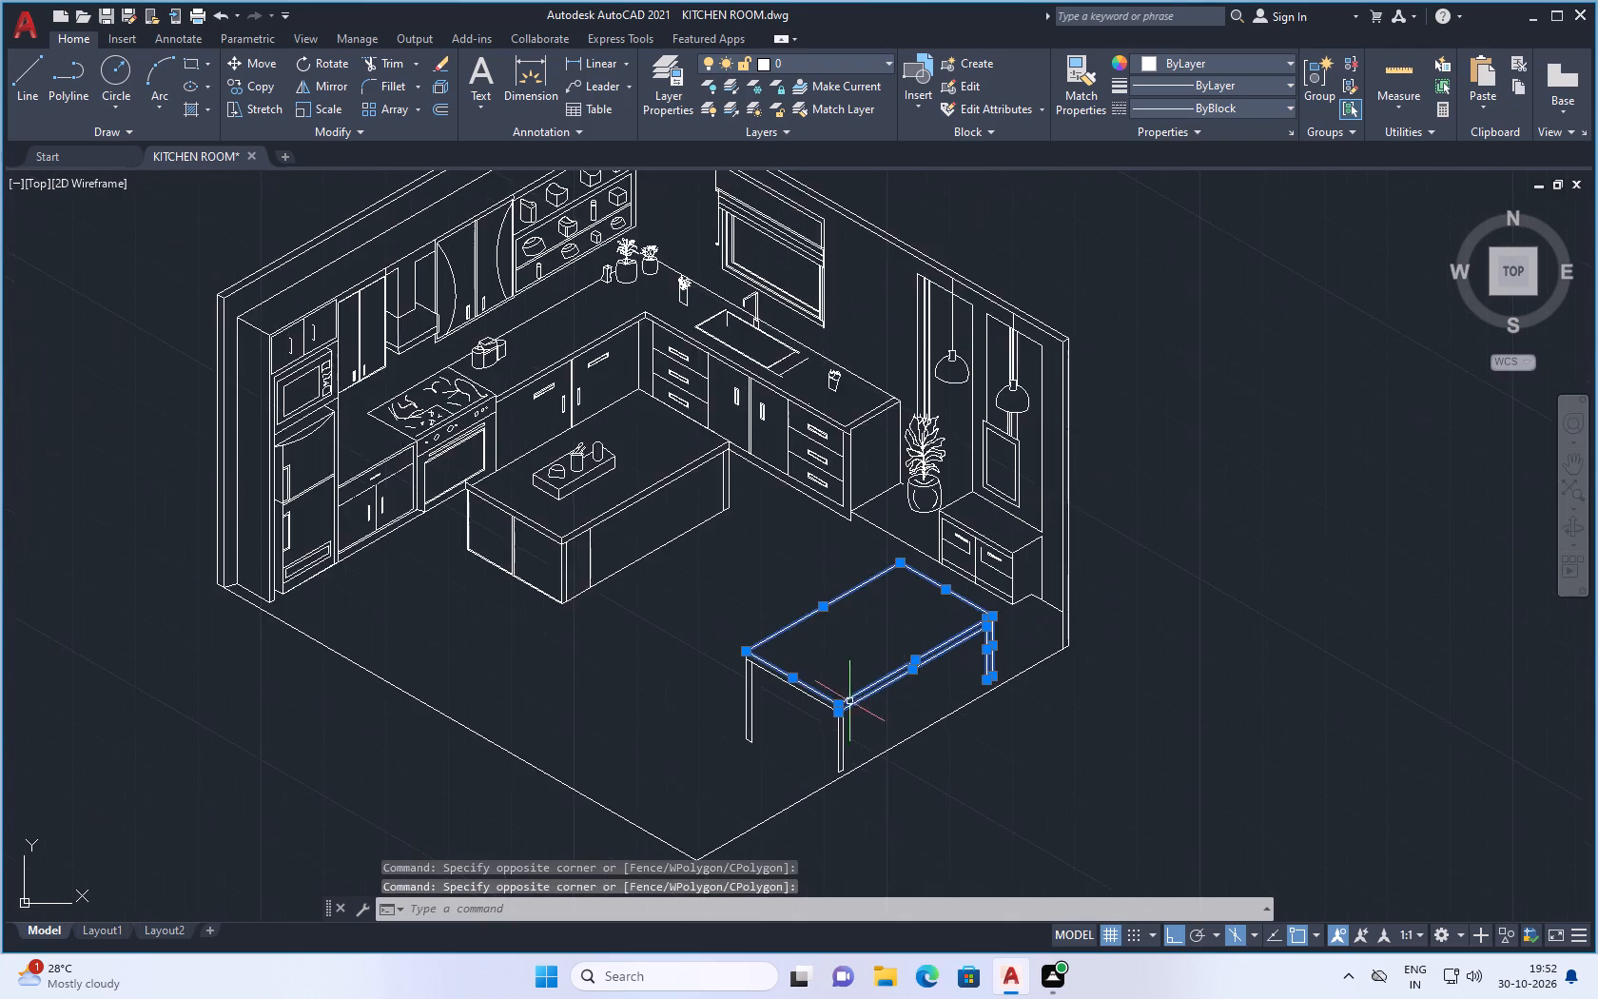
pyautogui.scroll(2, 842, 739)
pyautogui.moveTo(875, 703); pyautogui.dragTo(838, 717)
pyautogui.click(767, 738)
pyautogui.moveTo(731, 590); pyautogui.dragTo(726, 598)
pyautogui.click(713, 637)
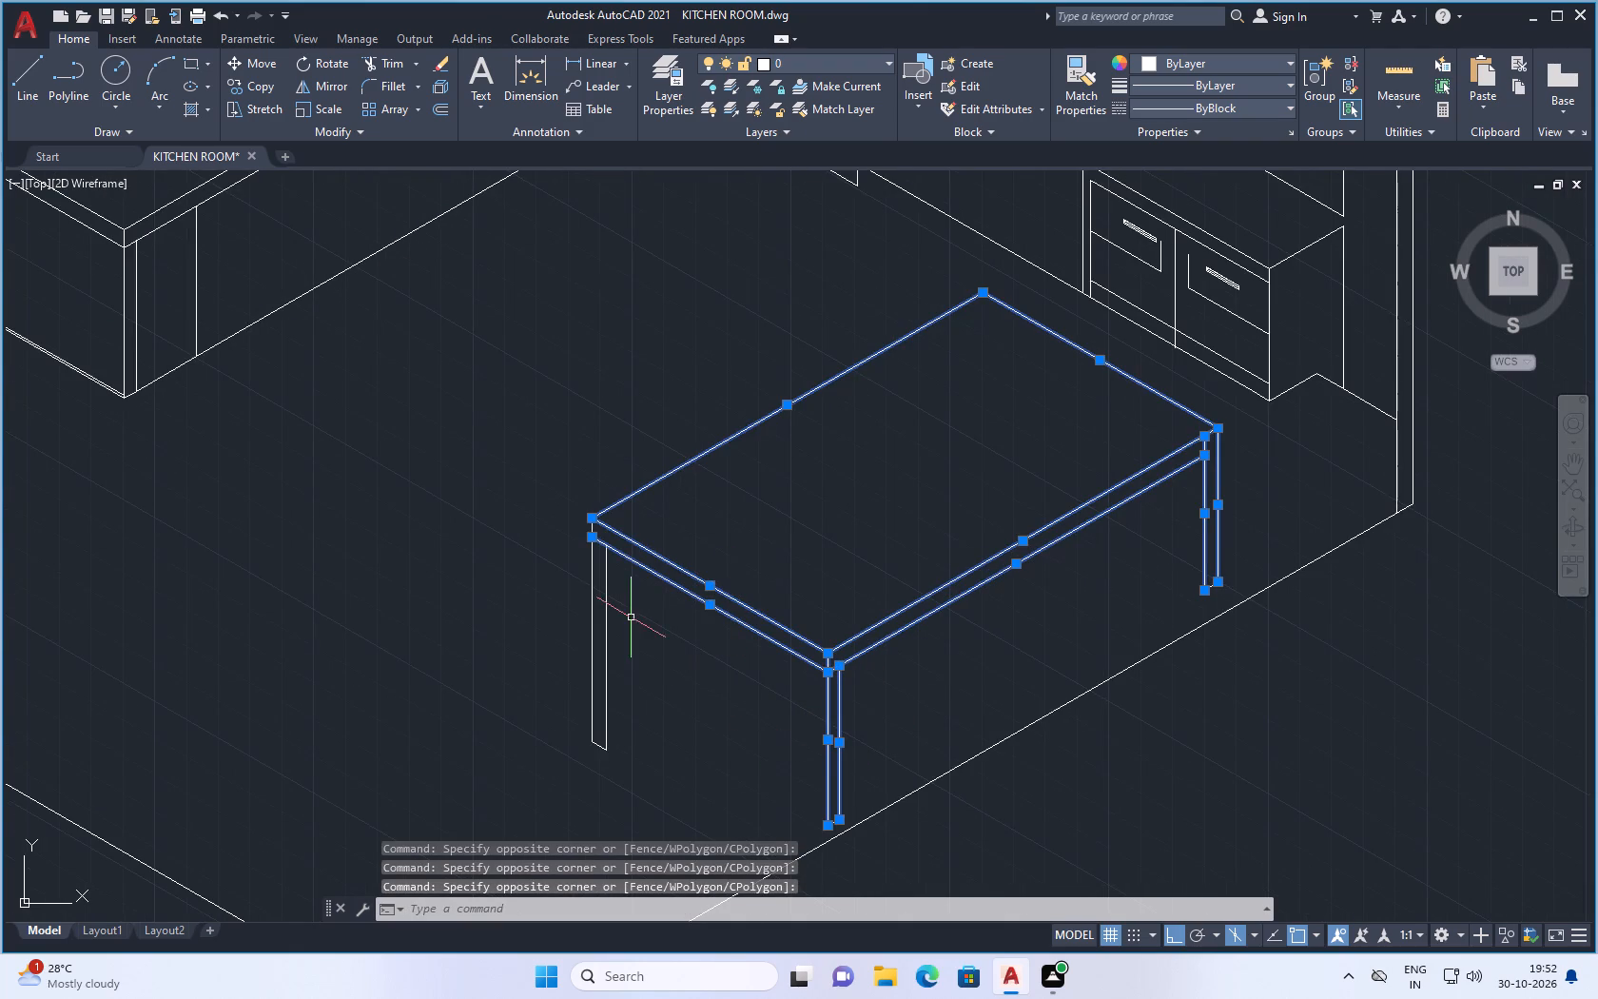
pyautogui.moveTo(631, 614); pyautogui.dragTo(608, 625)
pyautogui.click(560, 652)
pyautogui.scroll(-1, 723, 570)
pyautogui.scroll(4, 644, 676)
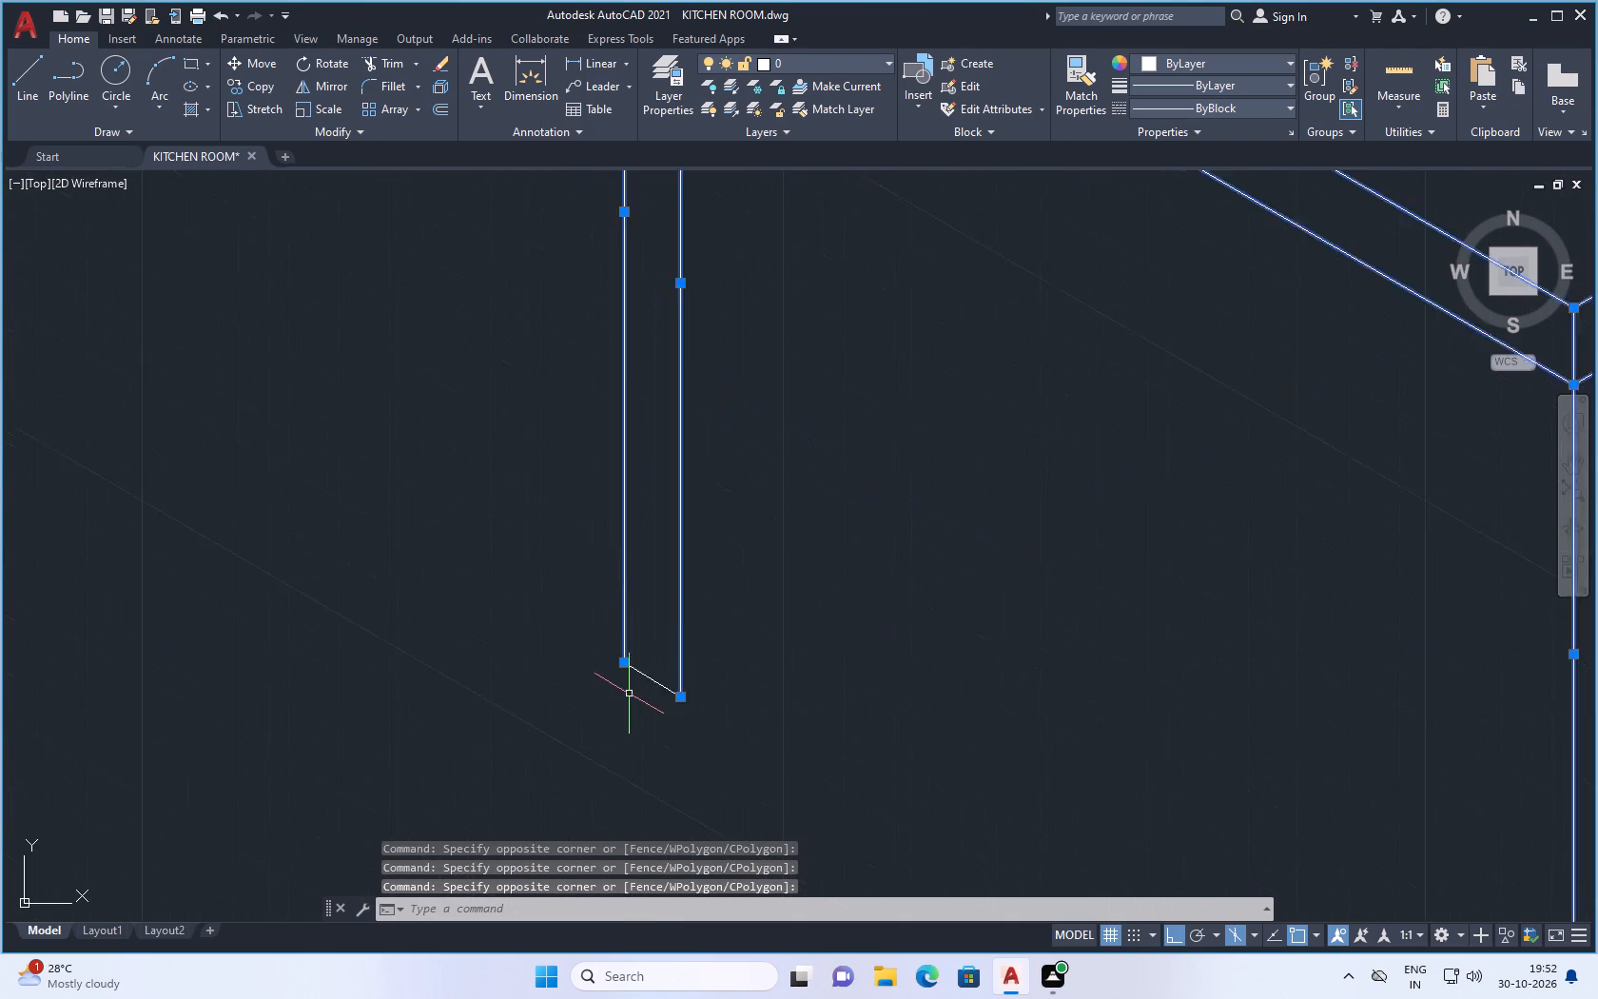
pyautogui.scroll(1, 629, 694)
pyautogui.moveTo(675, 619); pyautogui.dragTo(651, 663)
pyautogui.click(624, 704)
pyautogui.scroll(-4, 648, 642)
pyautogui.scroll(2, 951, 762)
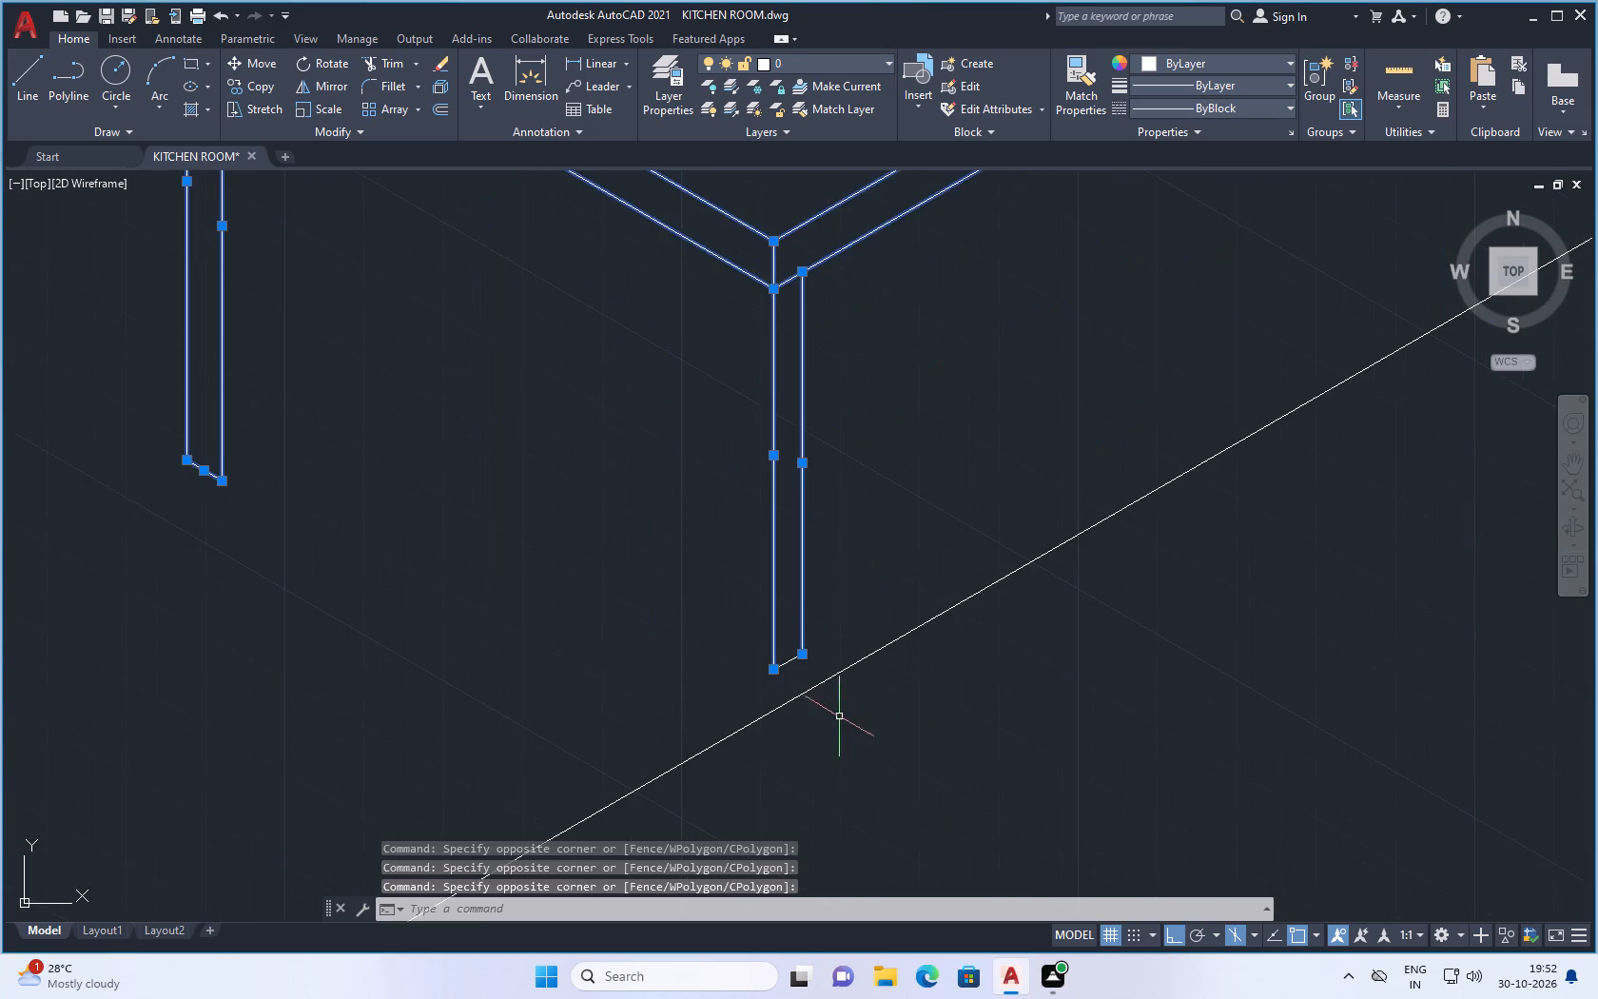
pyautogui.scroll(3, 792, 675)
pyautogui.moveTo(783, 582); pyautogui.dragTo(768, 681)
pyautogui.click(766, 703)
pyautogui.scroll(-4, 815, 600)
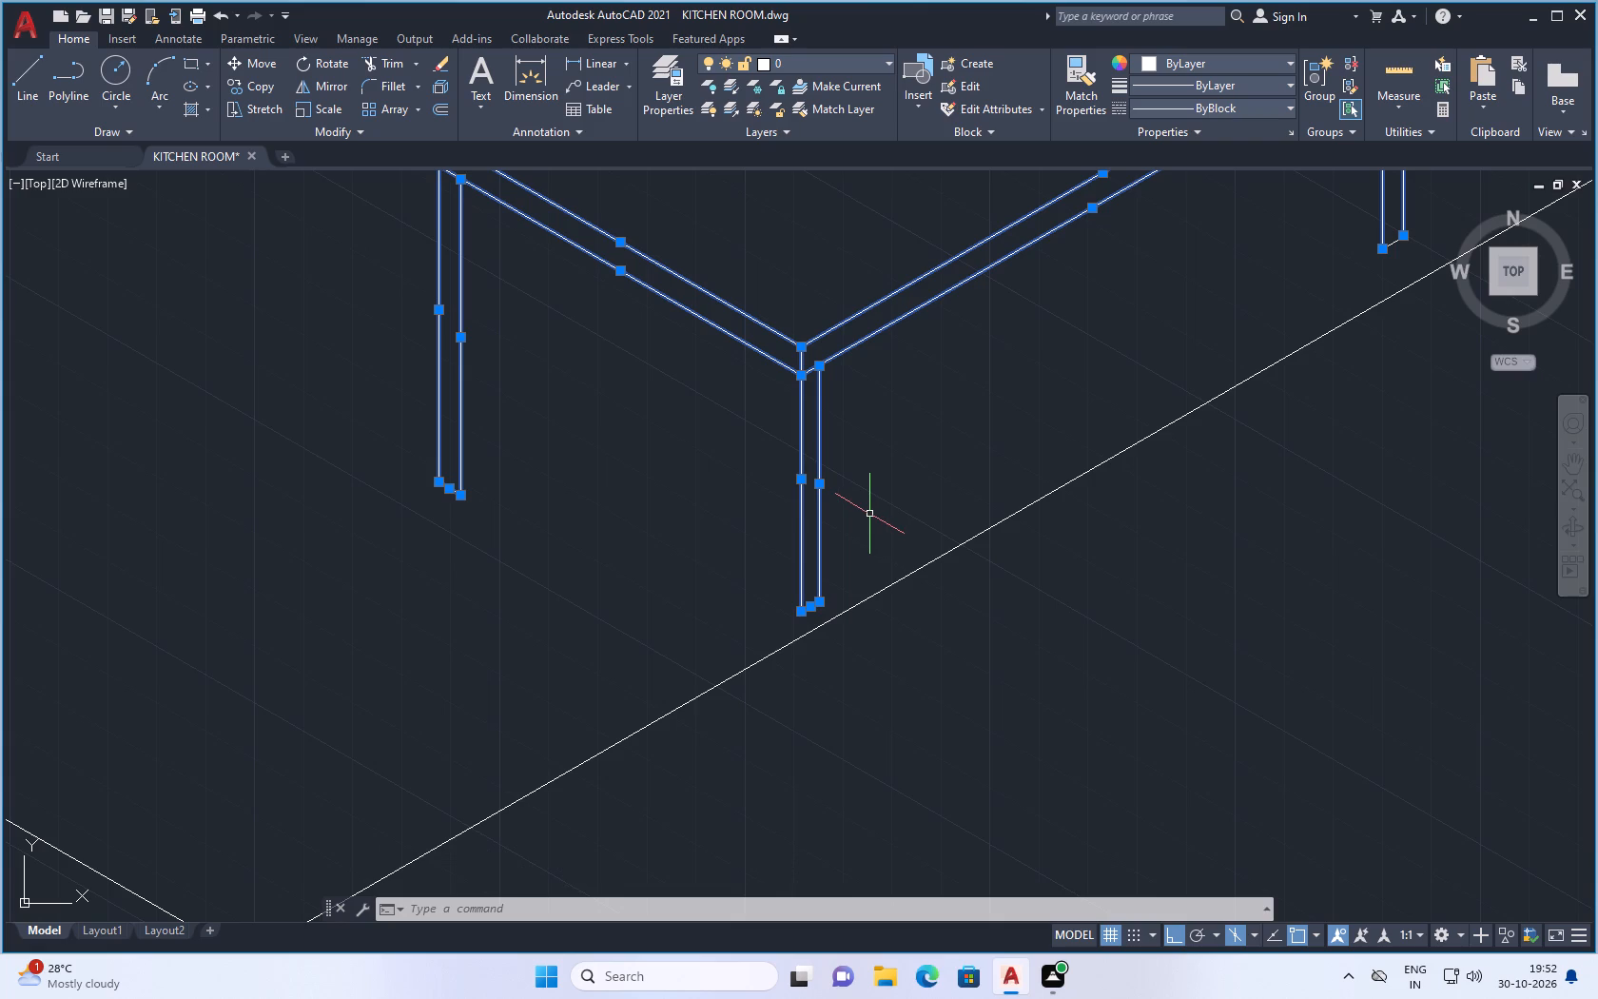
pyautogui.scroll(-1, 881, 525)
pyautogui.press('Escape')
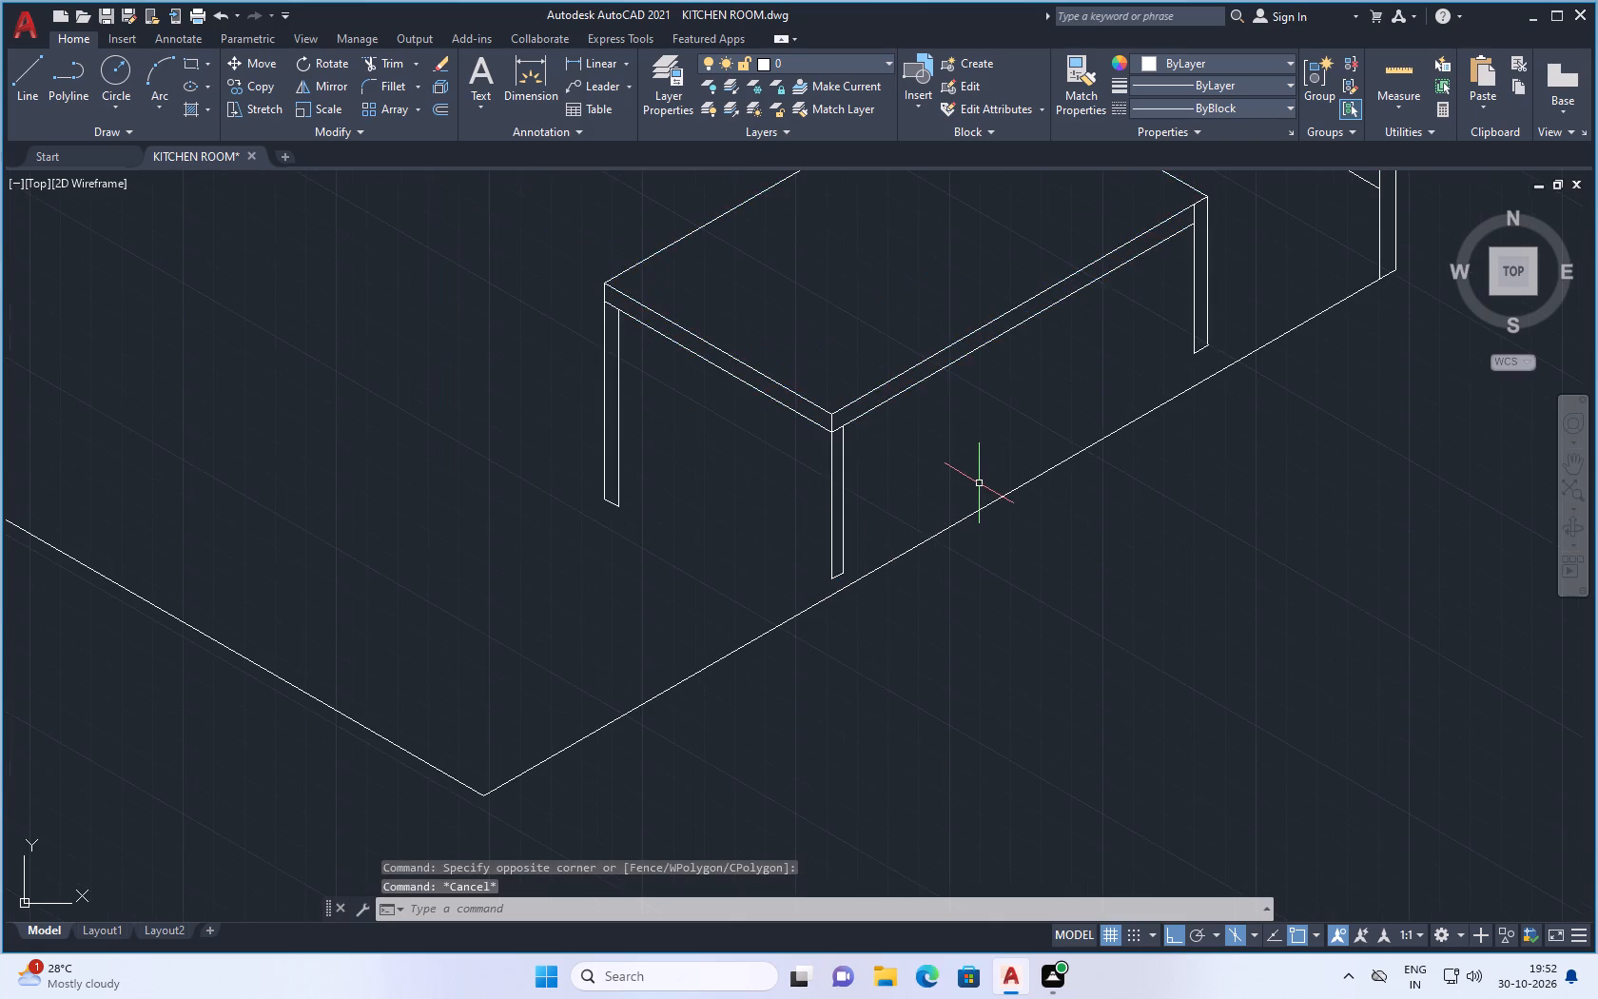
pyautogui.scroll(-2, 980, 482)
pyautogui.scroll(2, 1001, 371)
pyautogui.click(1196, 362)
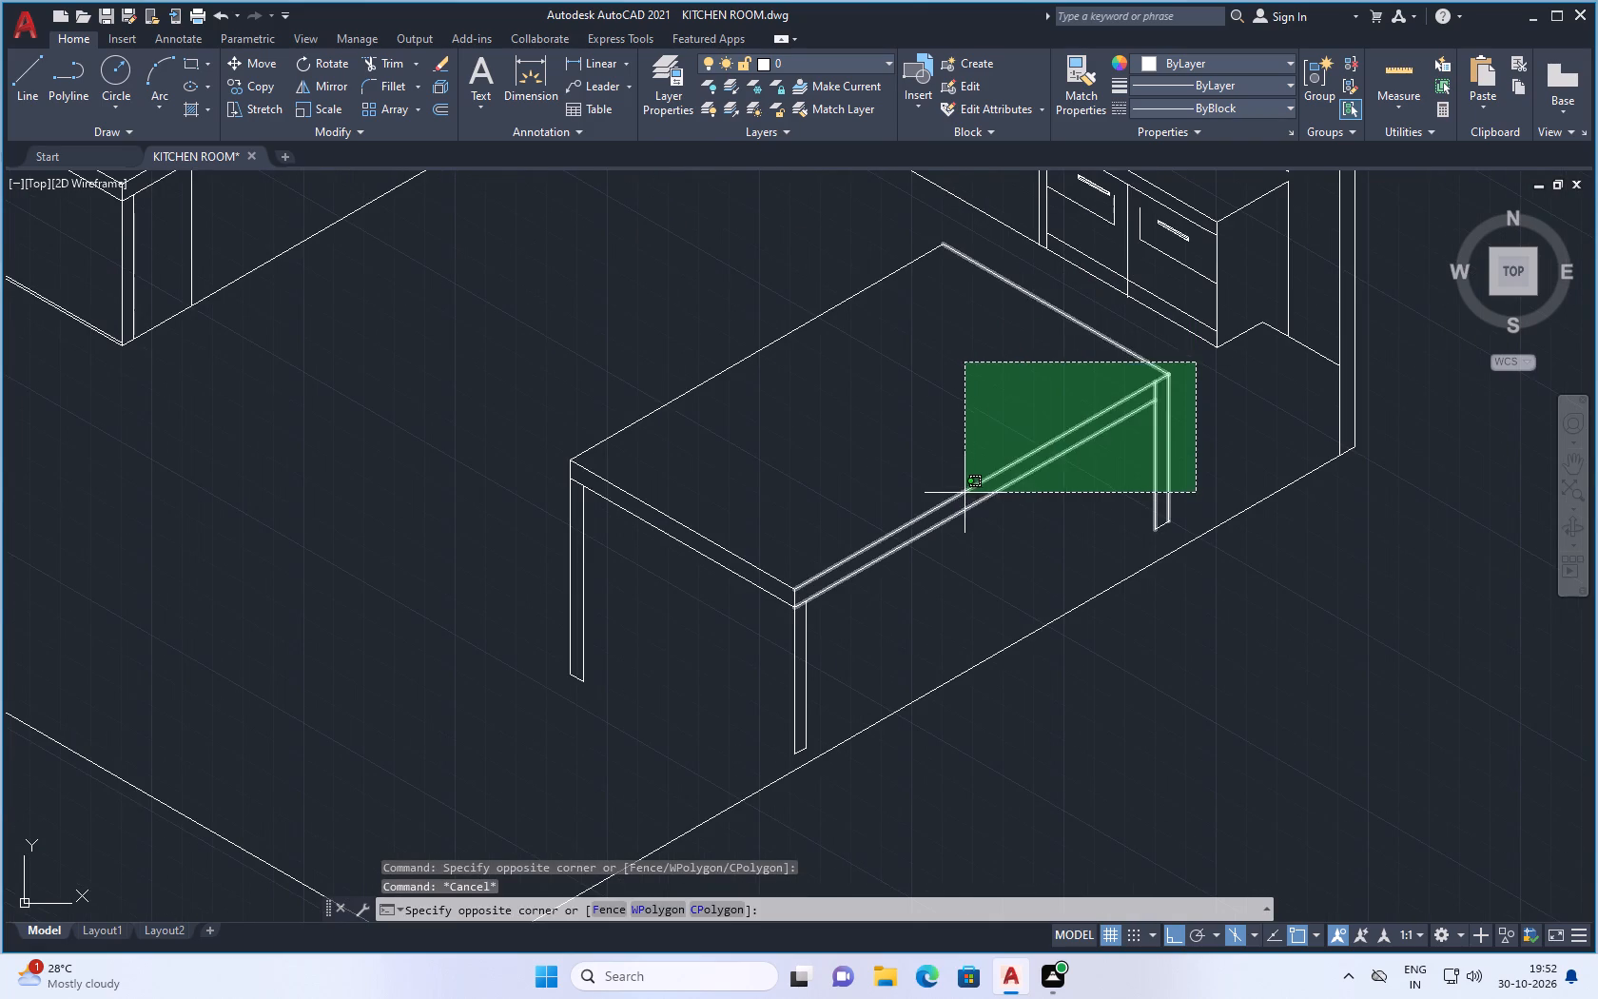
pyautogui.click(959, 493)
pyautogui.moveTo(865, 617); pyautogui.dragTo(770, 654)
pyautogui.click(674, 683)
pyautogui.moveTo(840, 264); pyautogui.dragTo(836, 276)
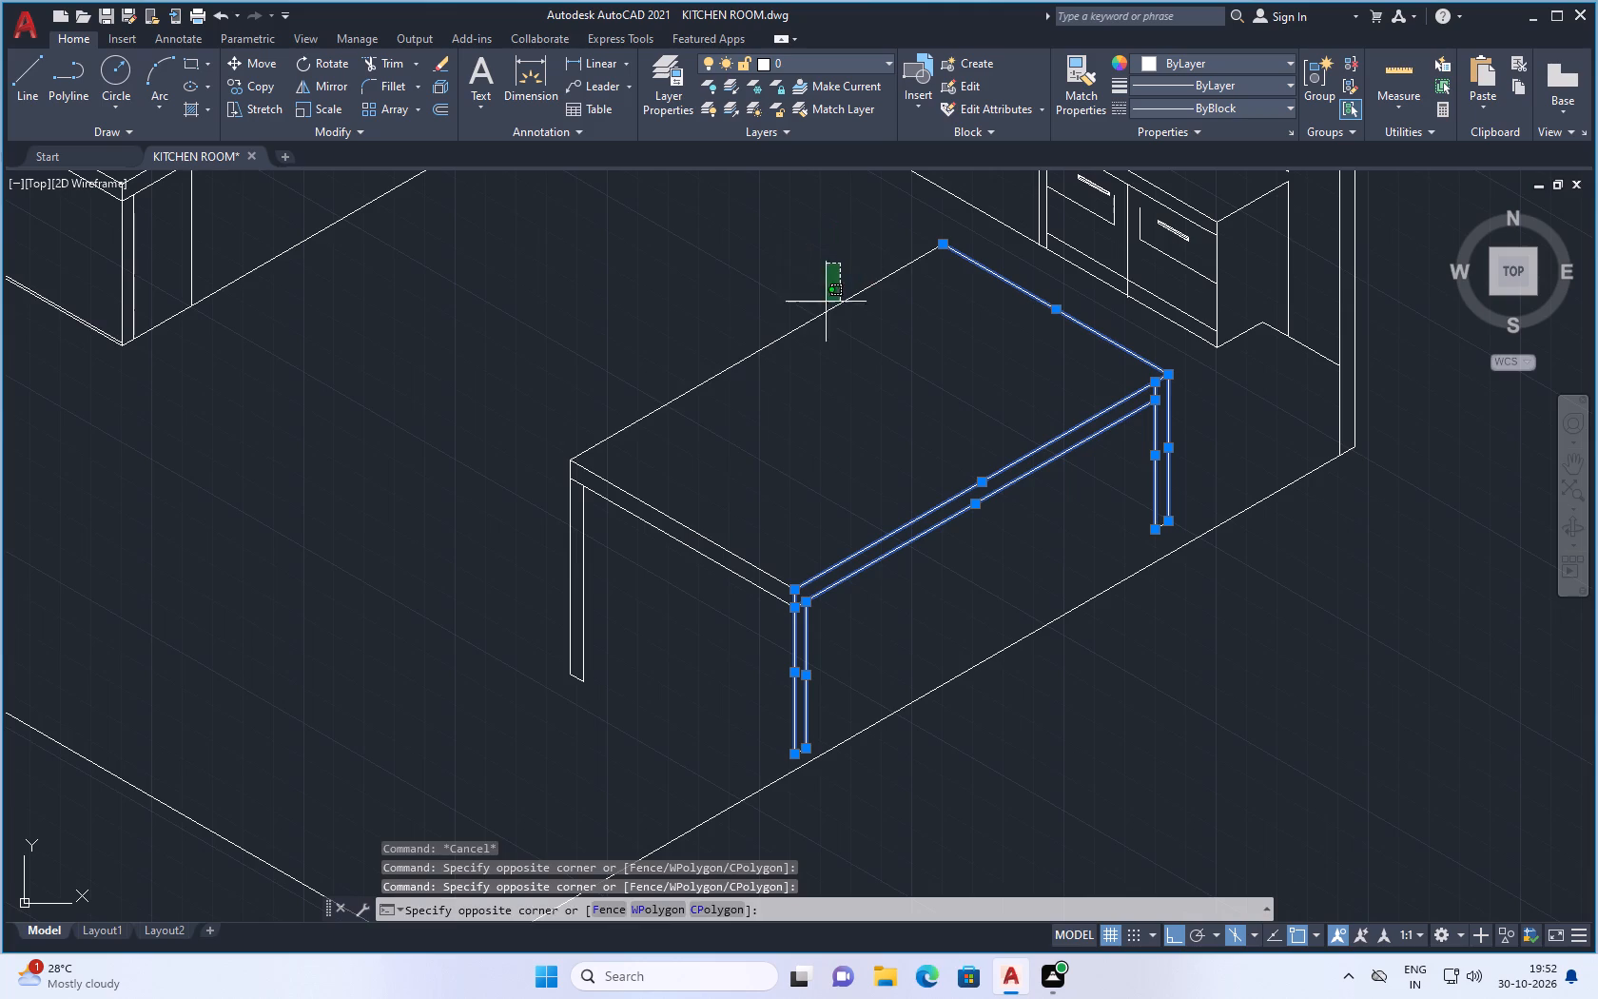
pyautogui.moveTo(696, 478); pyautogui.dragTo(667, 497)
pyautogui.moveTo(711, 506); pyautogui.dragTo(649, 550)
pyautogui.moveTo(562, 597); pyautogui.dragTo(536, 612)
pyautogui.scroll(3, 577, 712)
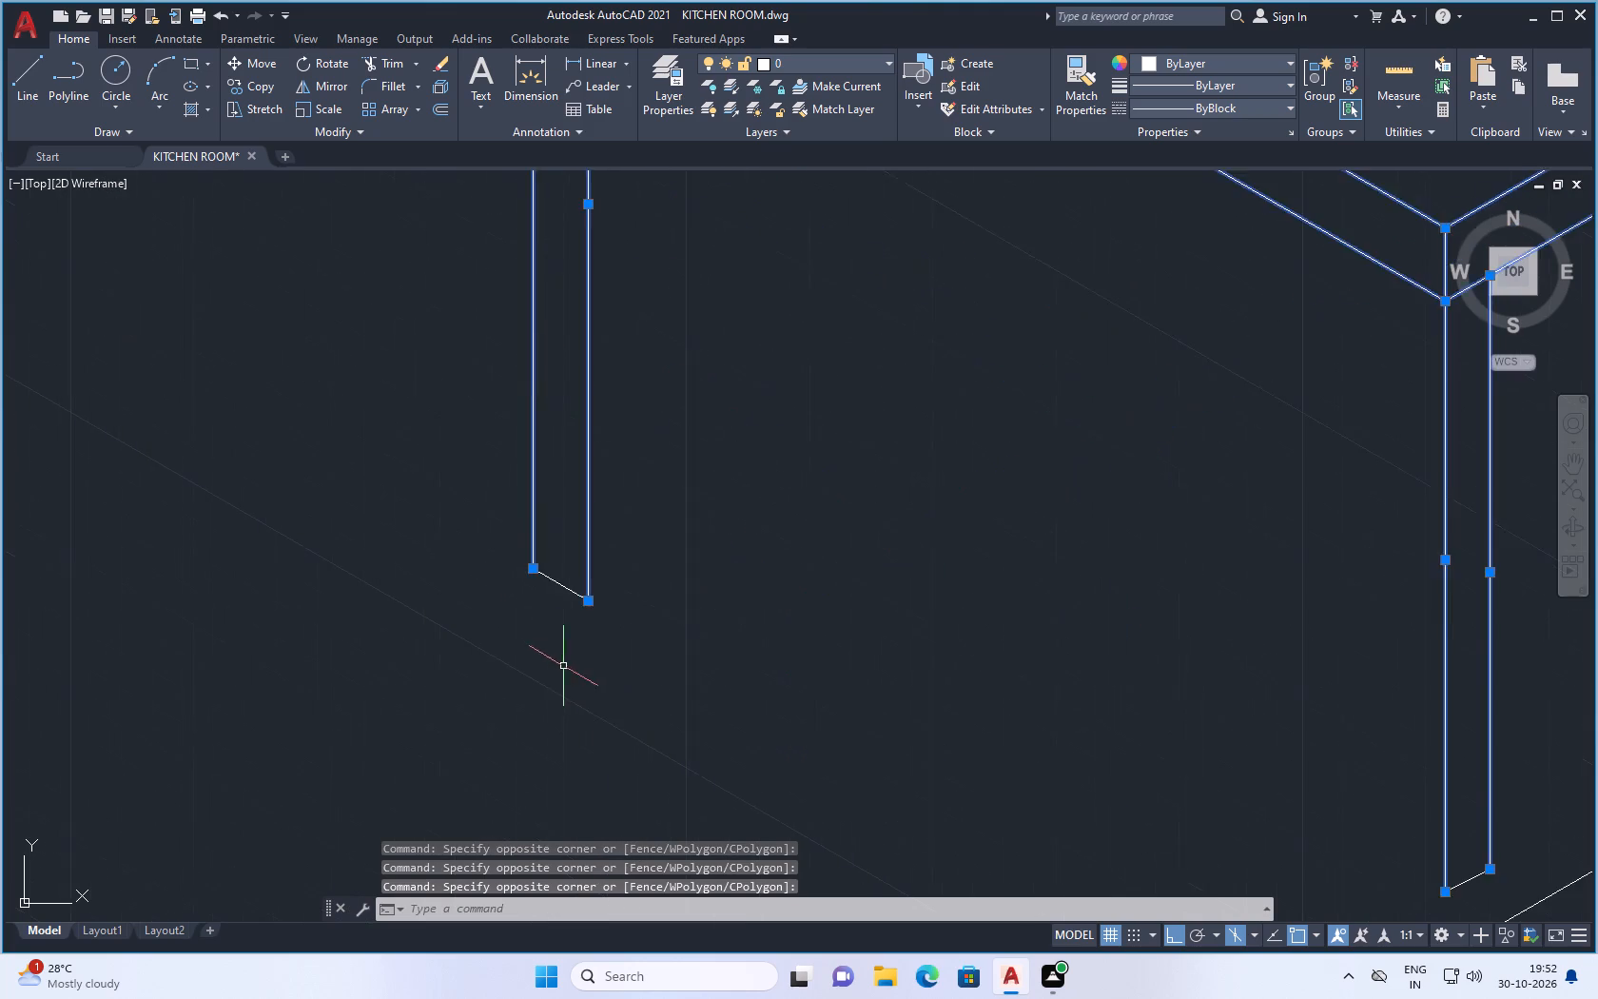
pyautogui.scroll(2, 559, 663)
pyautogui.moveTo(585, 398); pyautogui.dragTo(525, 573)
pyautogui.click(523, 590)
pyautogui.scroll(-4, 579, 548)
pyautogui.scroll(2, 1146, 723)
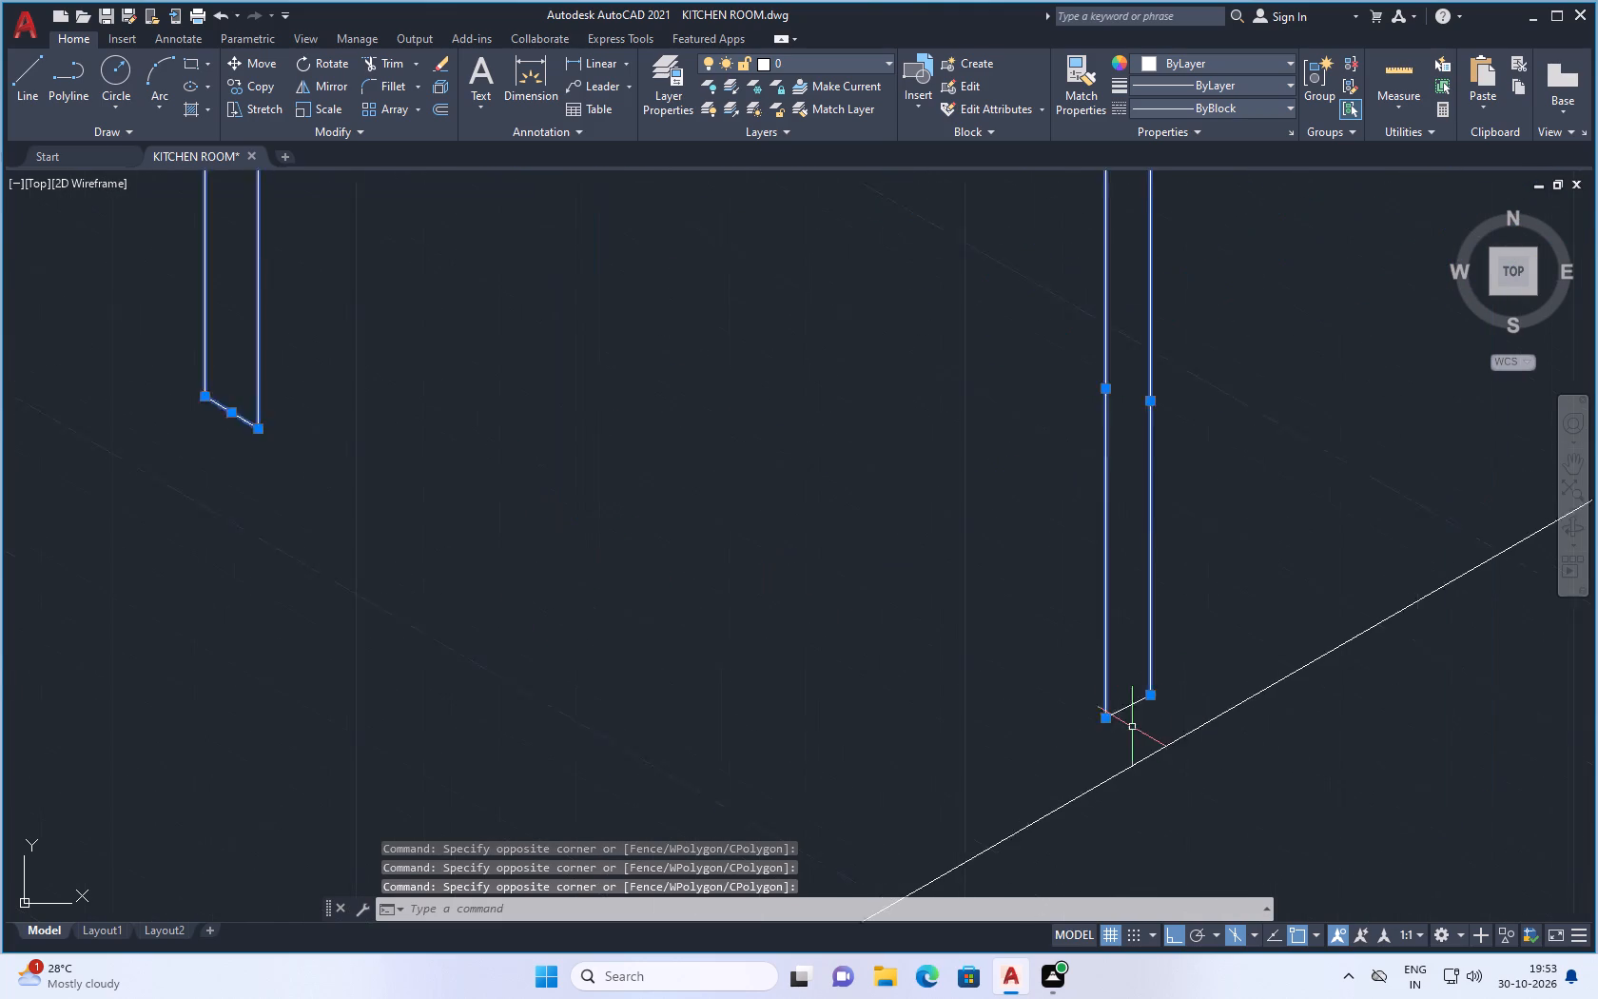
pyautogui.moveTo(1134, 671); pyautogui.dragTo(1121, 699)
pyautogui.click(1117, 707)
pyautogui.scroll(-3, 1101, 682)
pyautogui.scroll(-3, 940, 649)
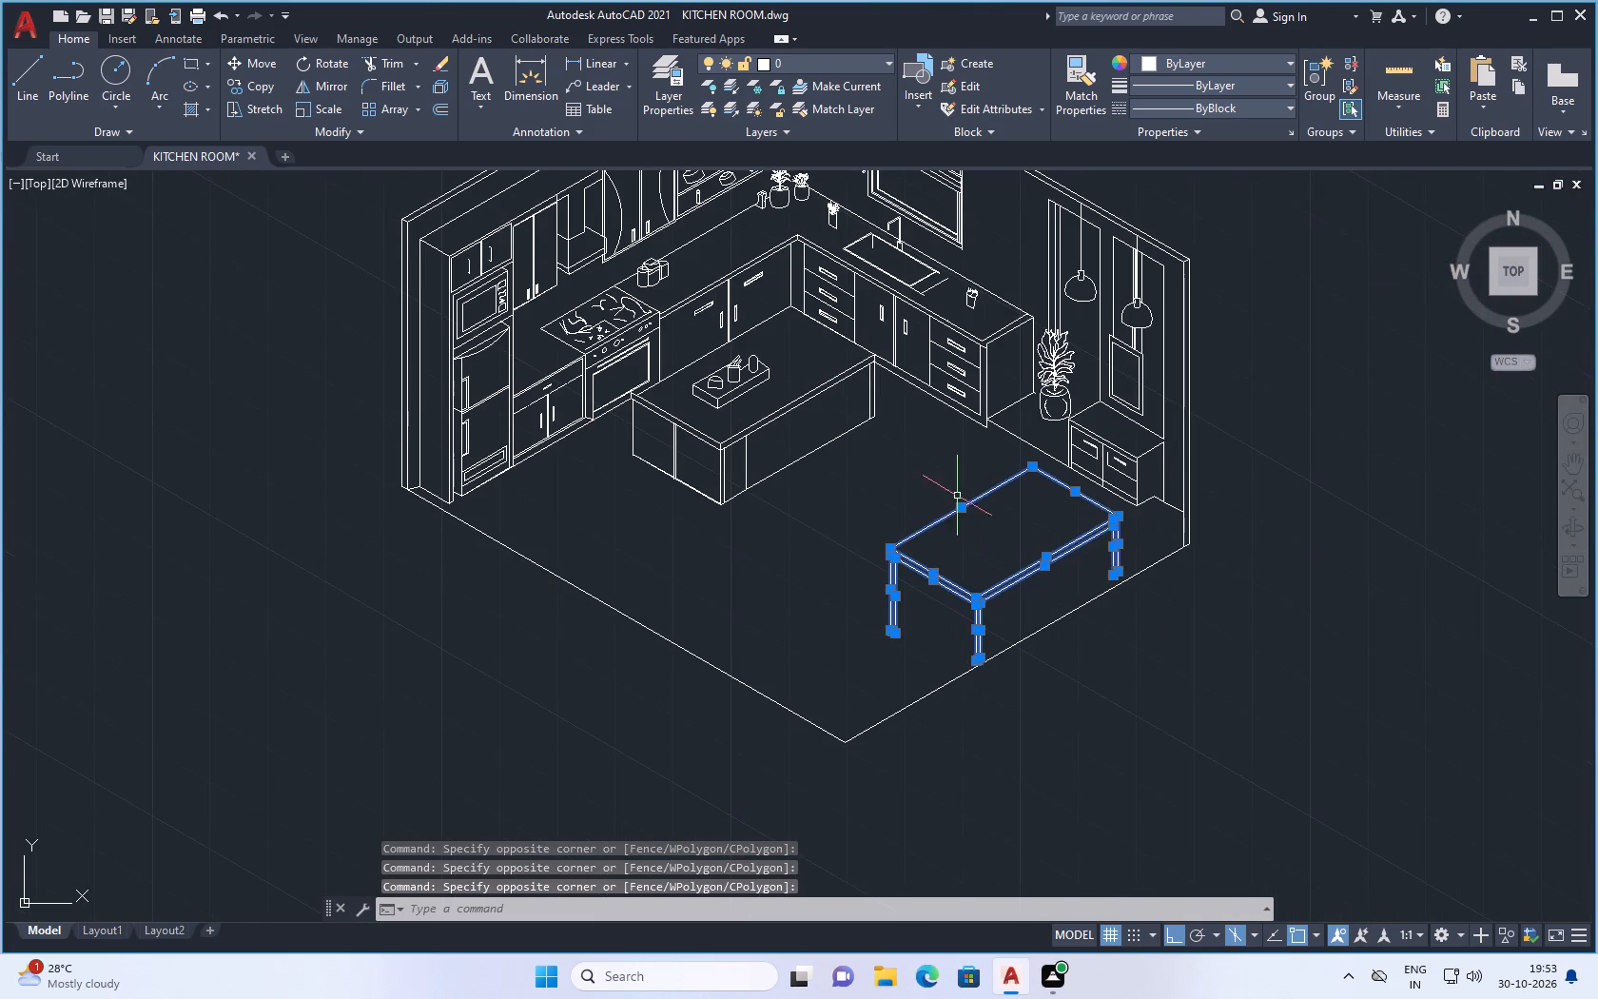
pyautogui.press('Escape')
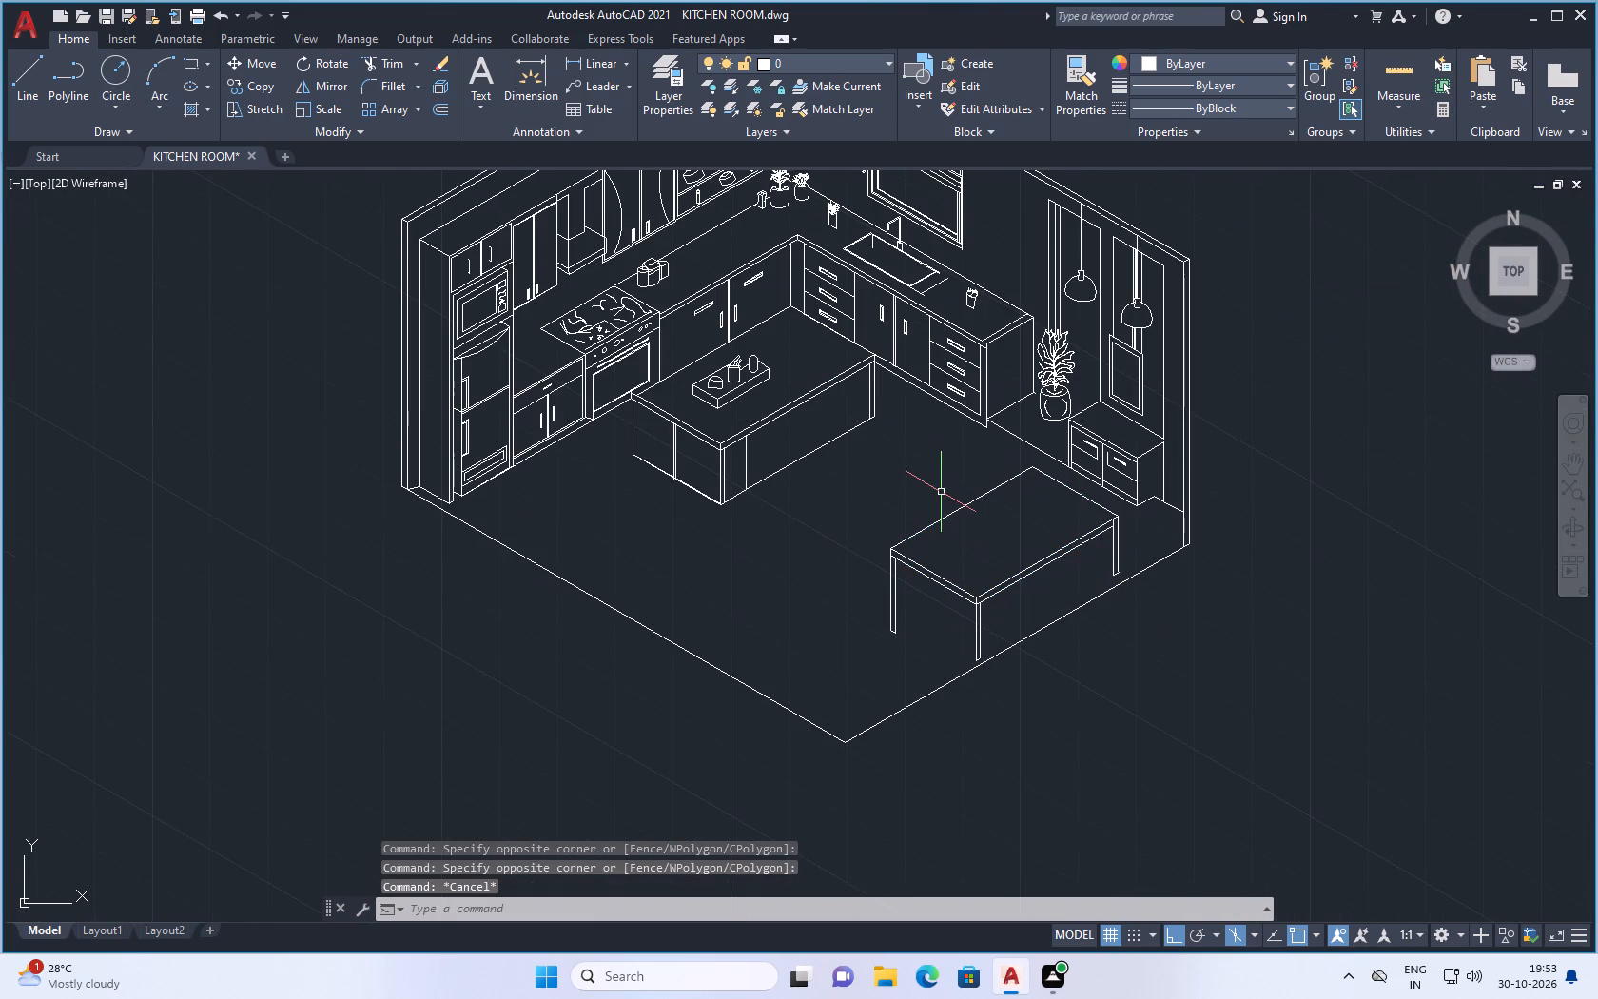
# Save the KITCHEN ROOM drawing.
pyautogui.hotkey('ctrl', 's')
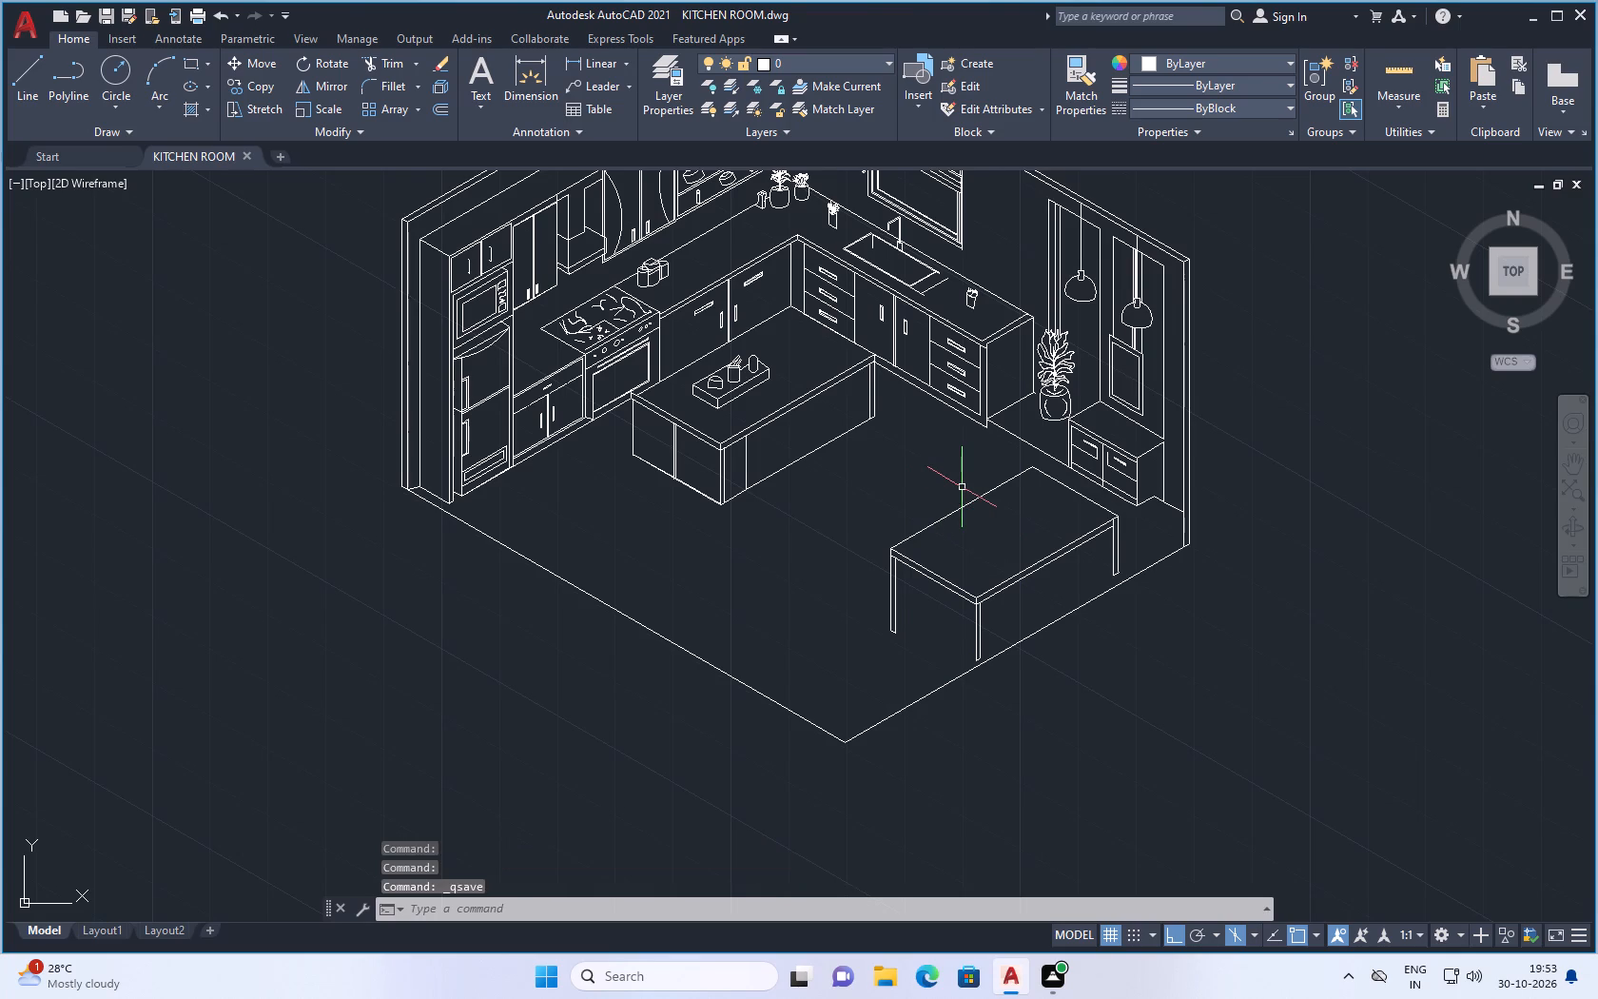
pyautogui.hotkey('ctrl', 's')
pyautogui.hotkey('ctrl', 's')
pyautogui.hotkey('ctrl', 's')
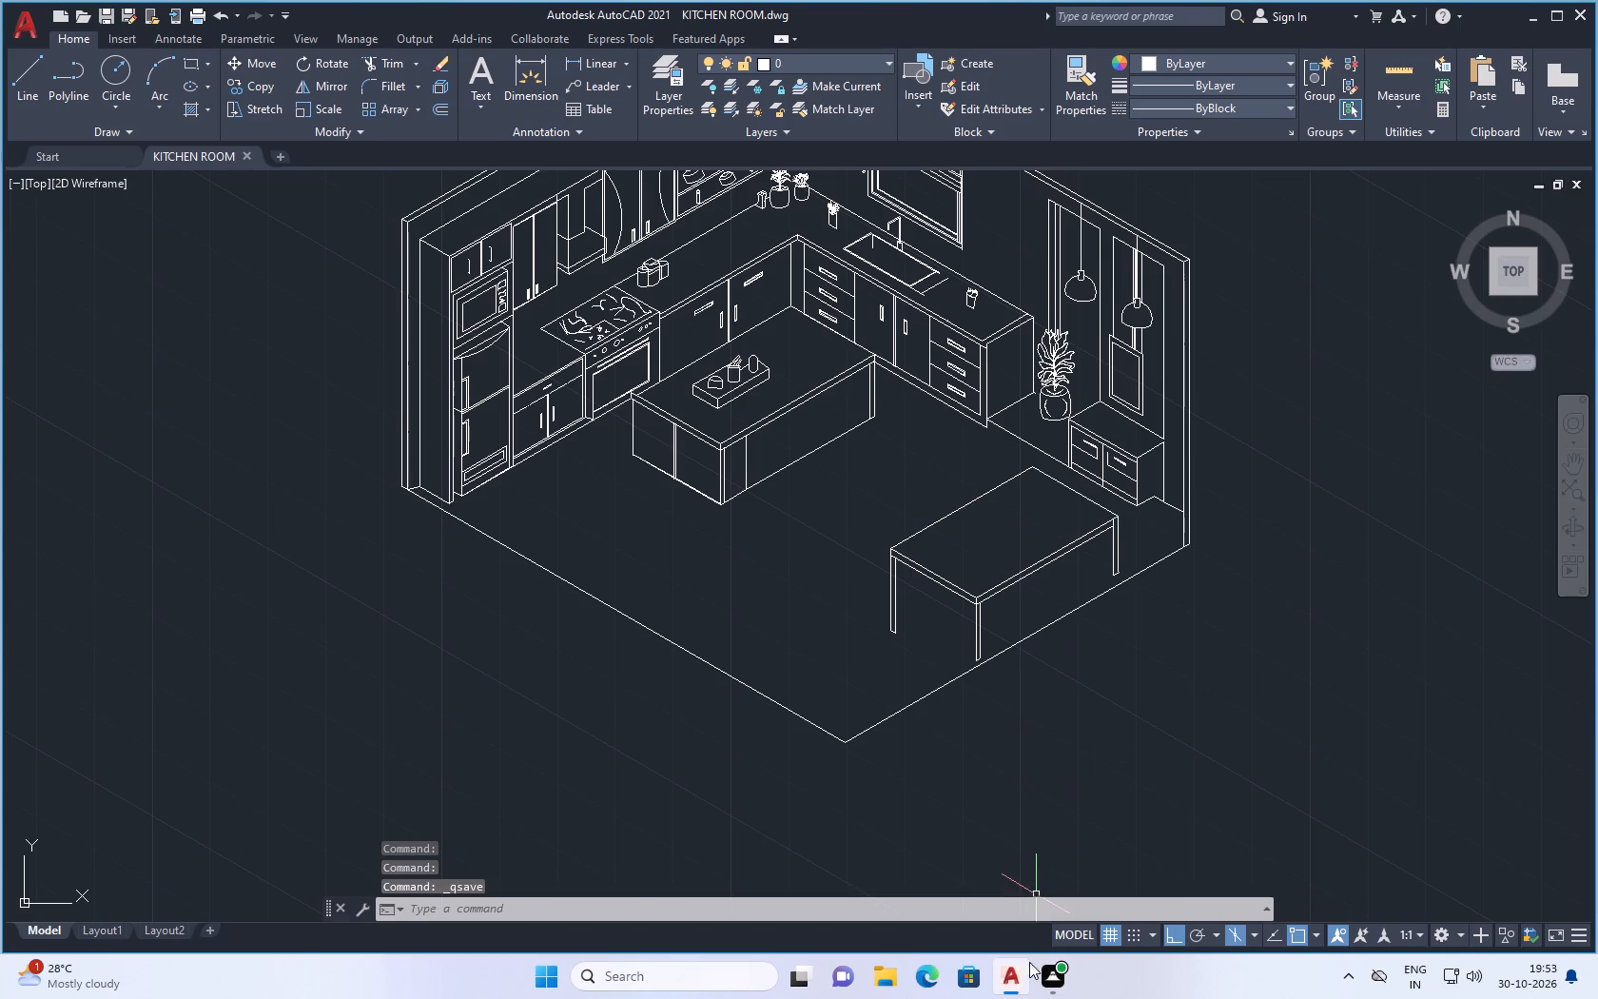
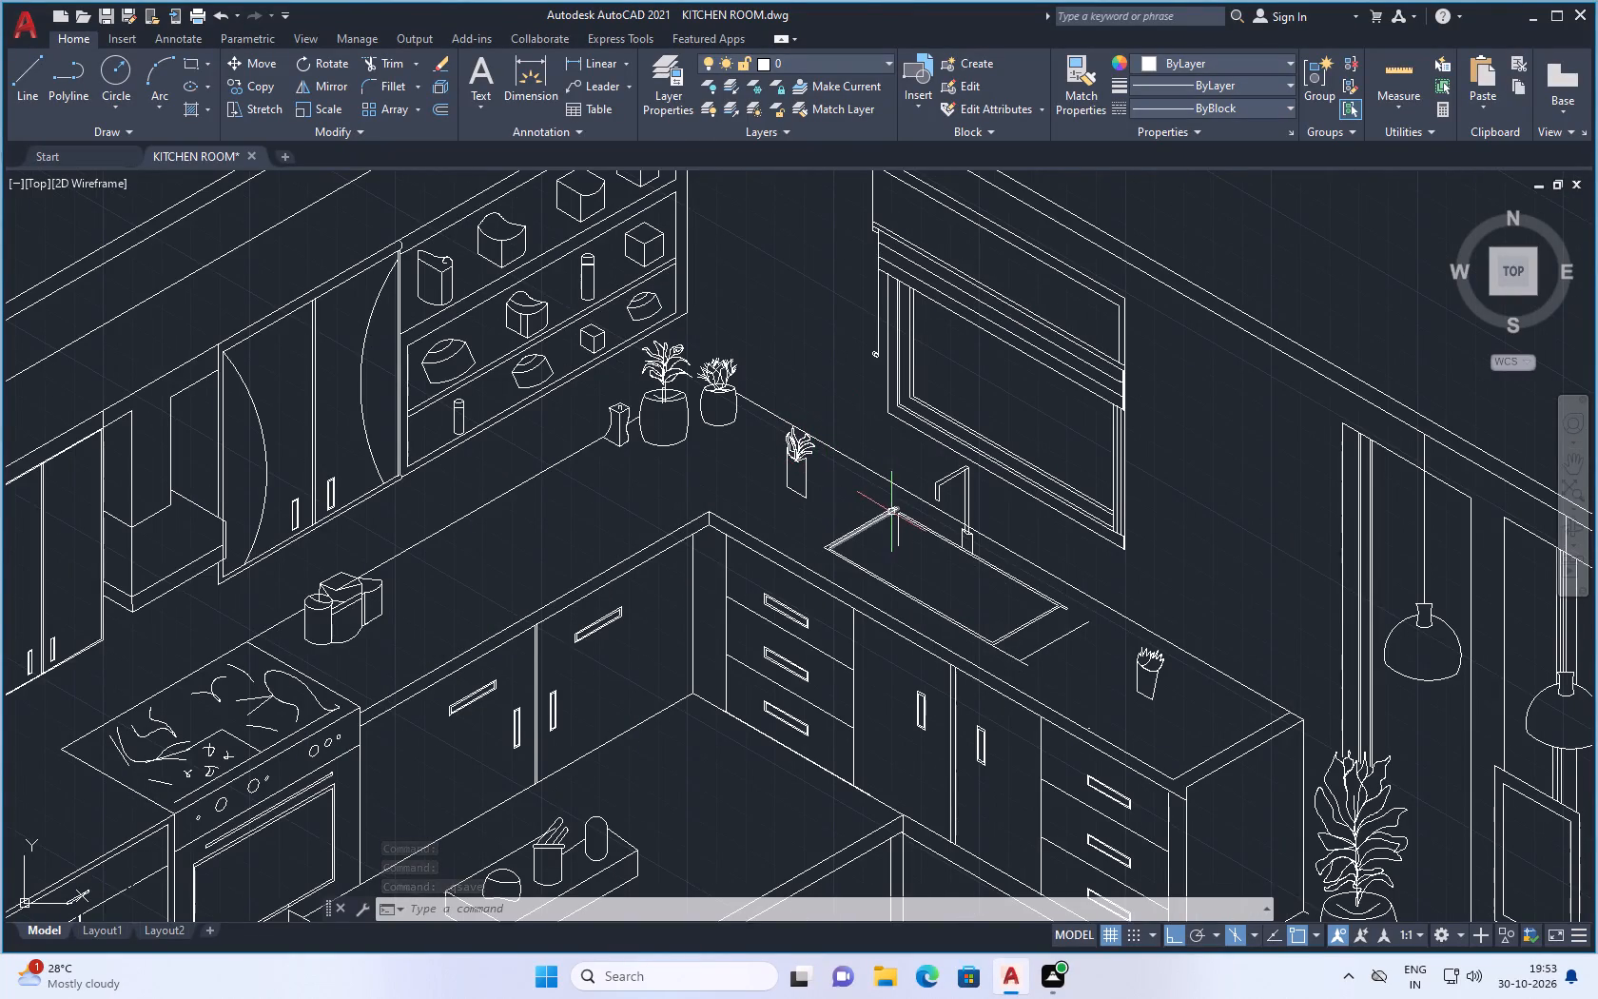
# Inspect the countertop area around the sink, faucet and small potted plants for drafting errors.
pyautogui.scroll(3, 1153, 683)
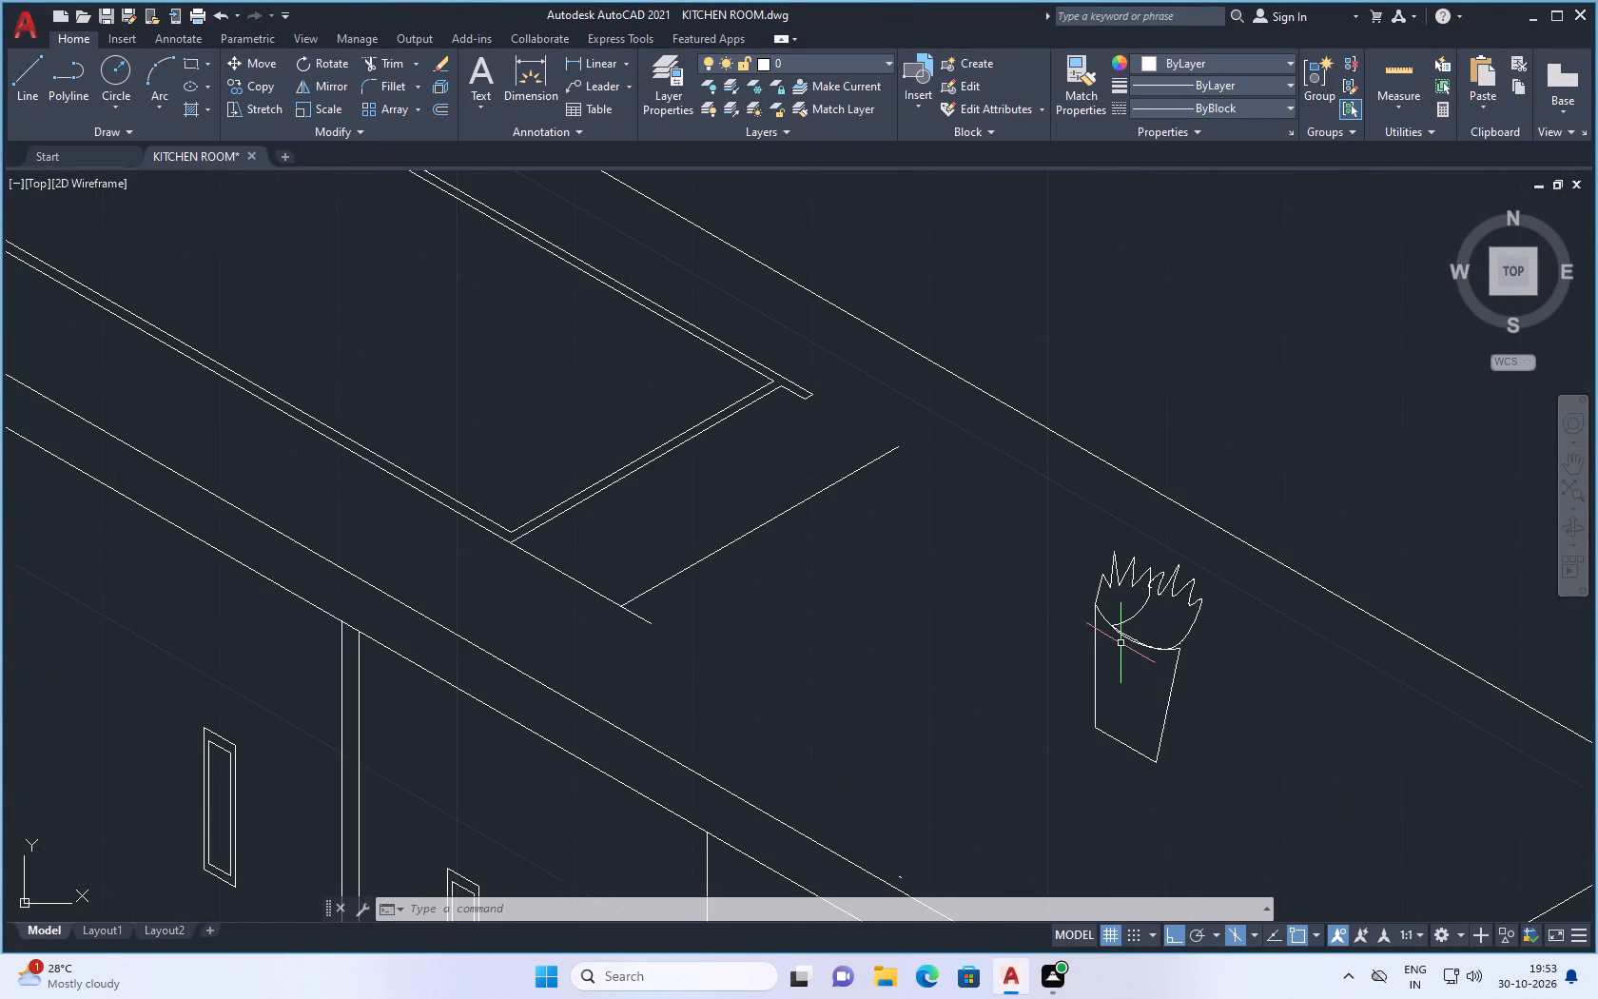
pyautogui.scroll(-1, 1121, 640)
pyautogui.scroll(2, 1141, 641)
pyautogui.scroll(-2, 1144, 640)
pyautogui.scroll(2, 1143, 654)
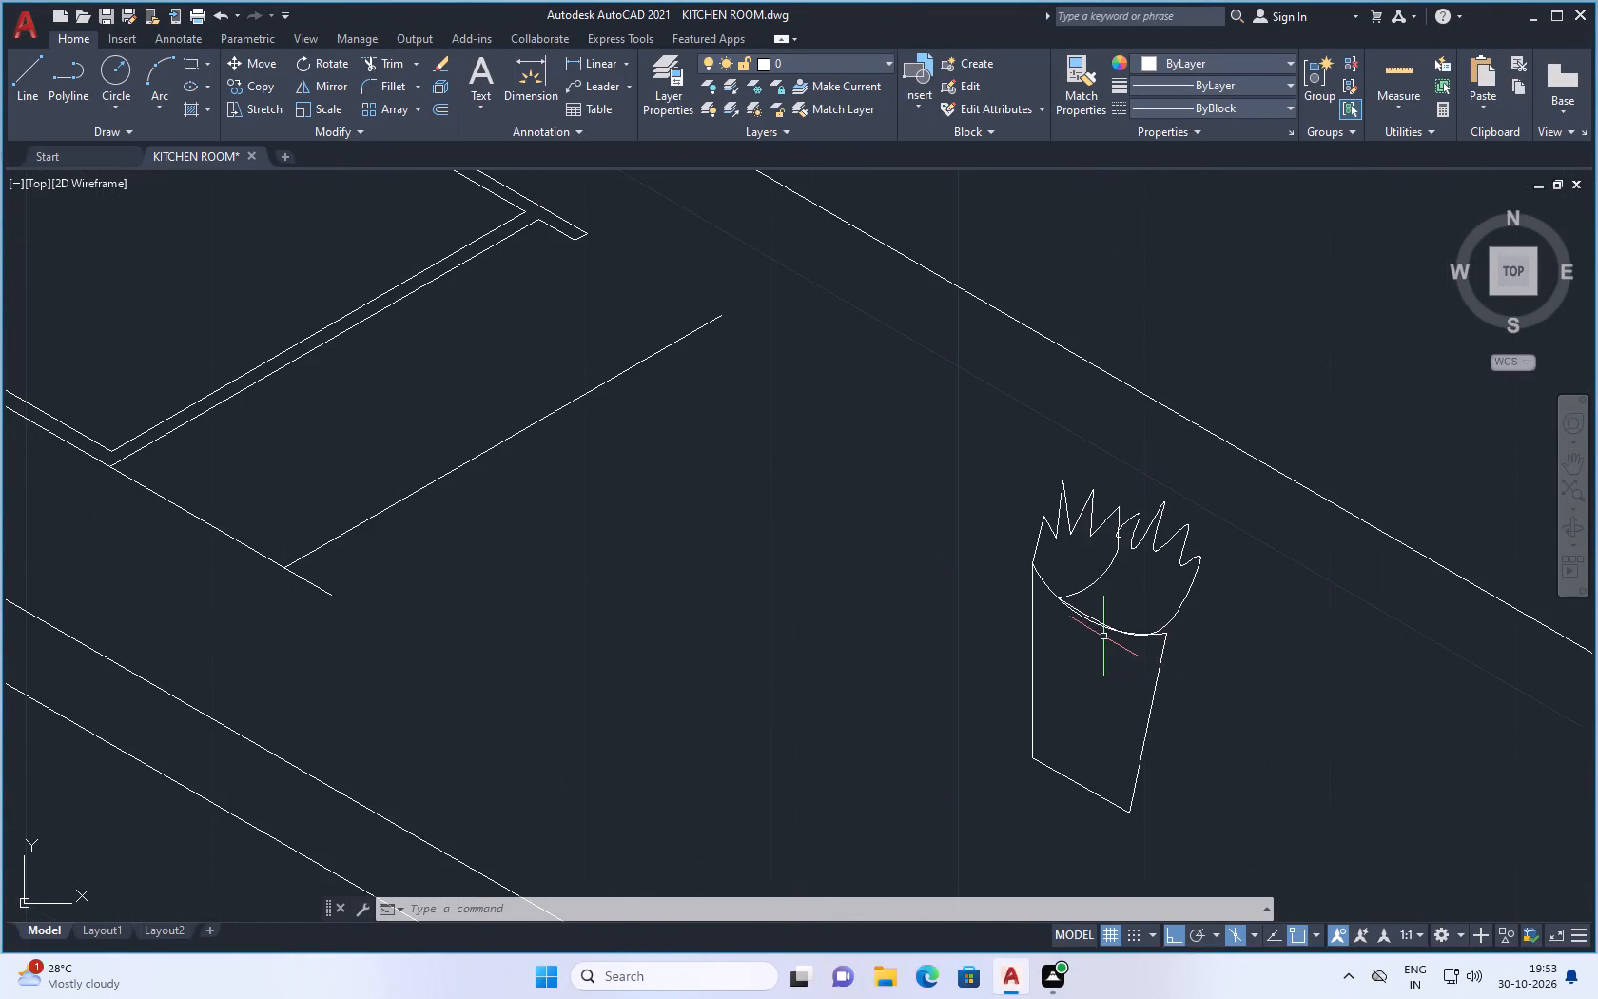
pyautogui.scroll(-2, 1103, 637)
pyautogui.scroll(-4, 569, 388)
pyautogui.scroll(4, 475, 316)
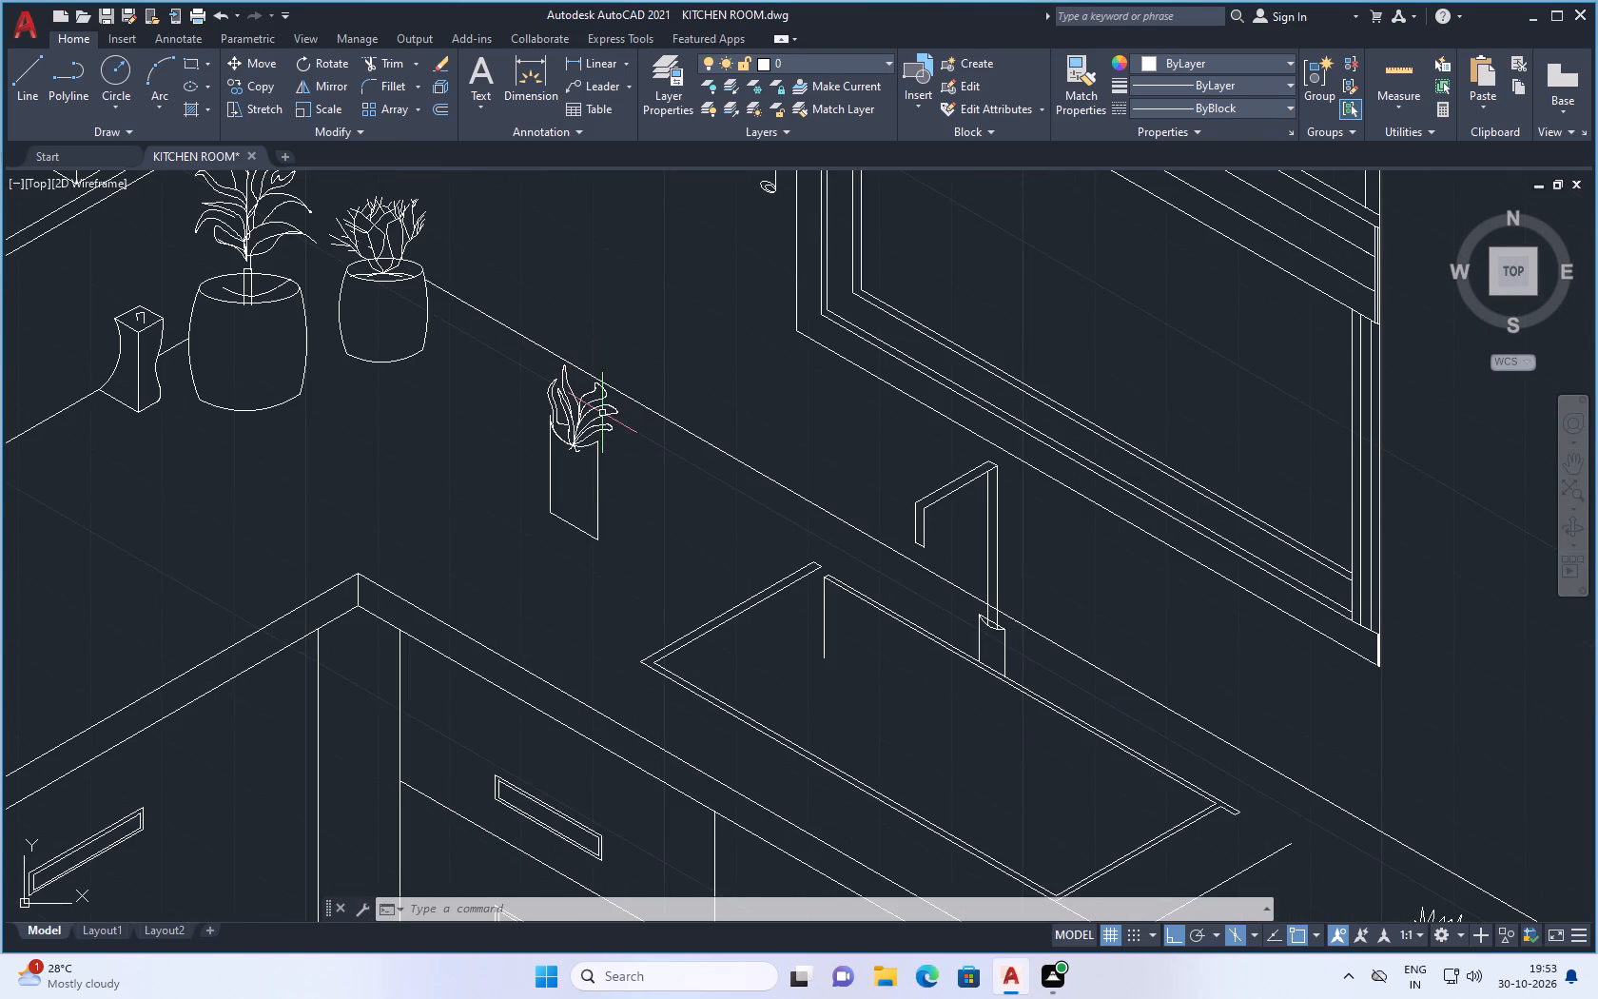
pyautogui.scroll(-3, 642, 456)
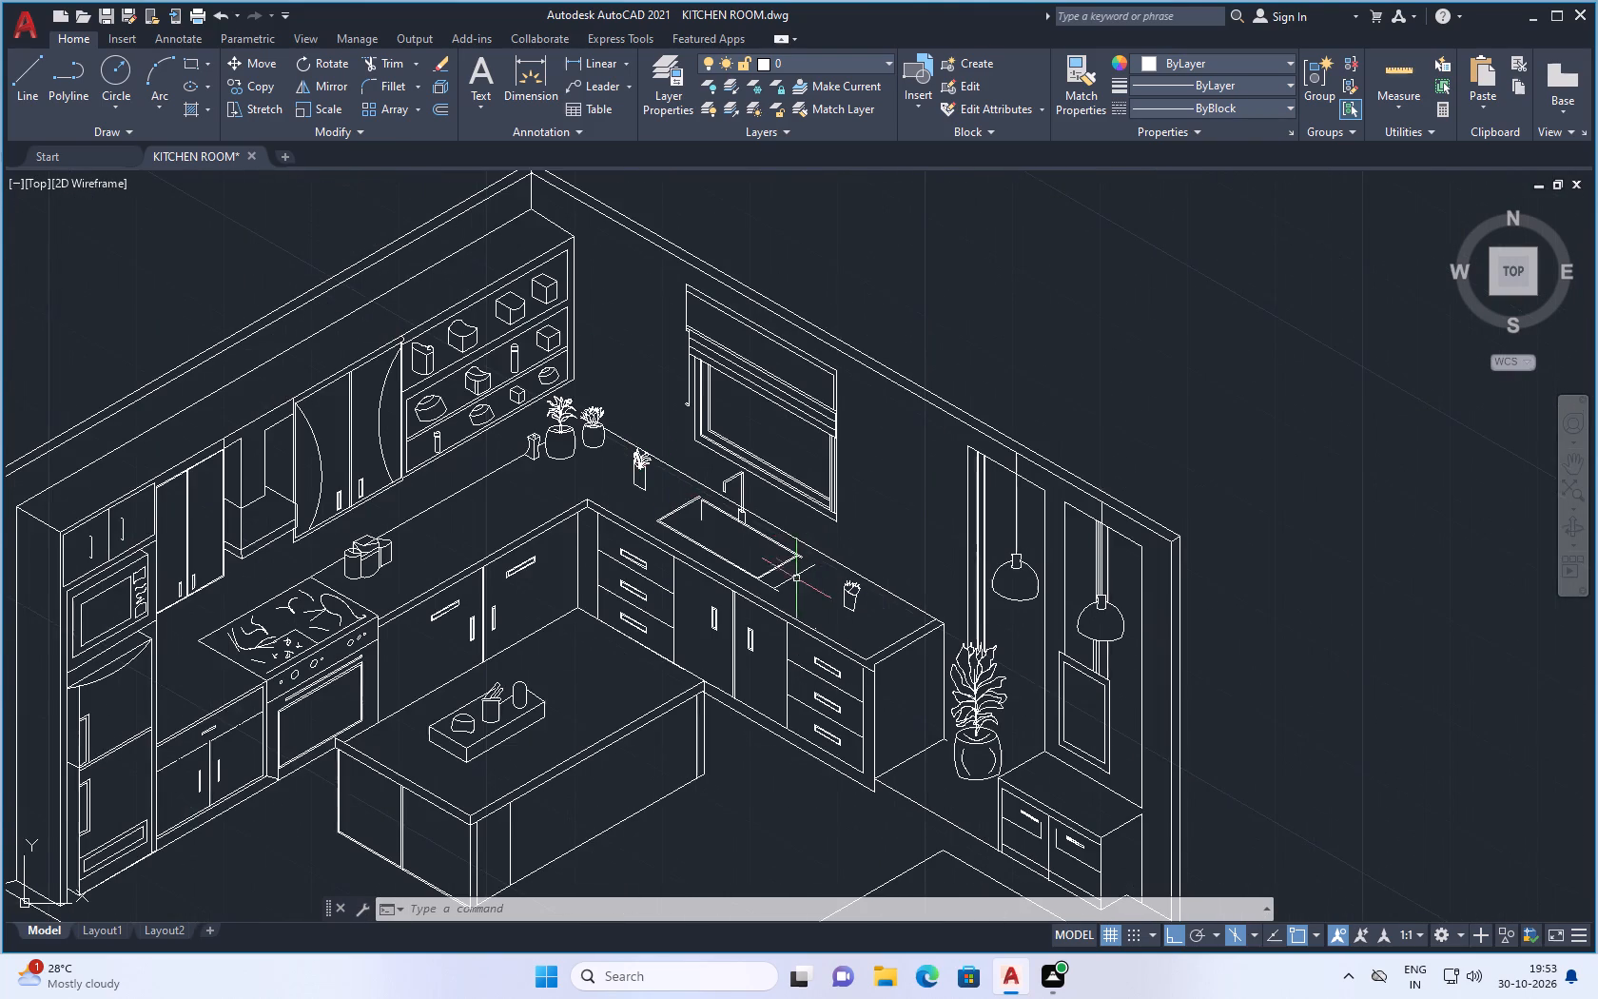
pyautogui.scroll(2, 786, 578)
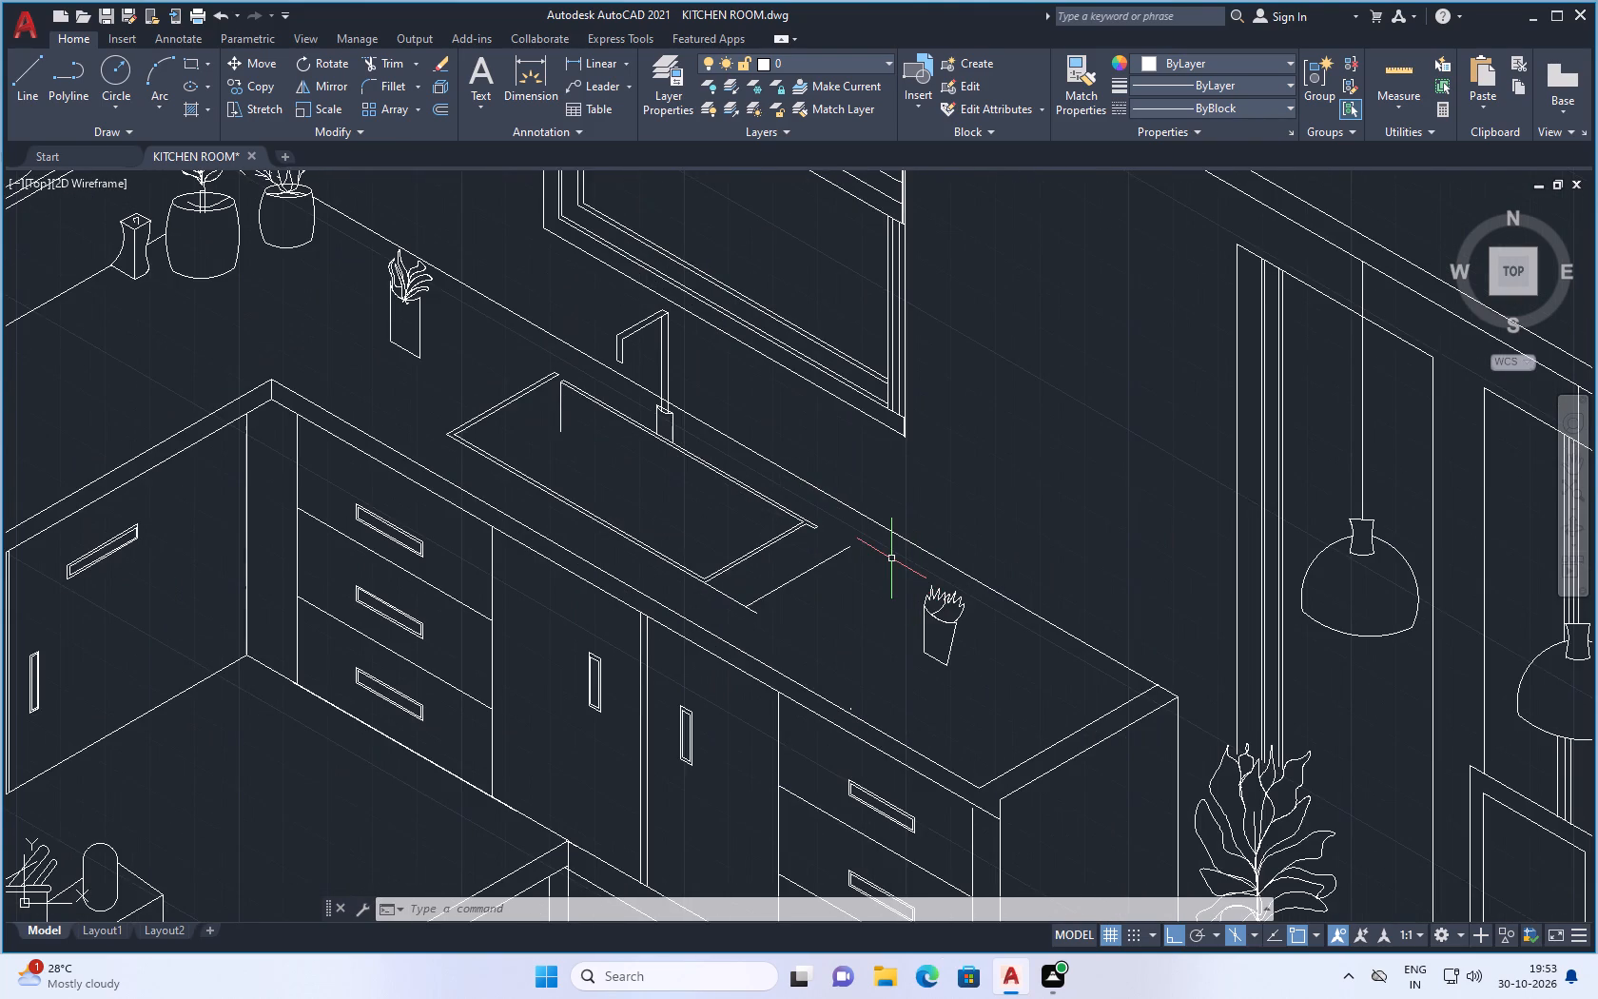
# Save the kitchen drawing.
pyautogui.hotkey('ctrl', 's')
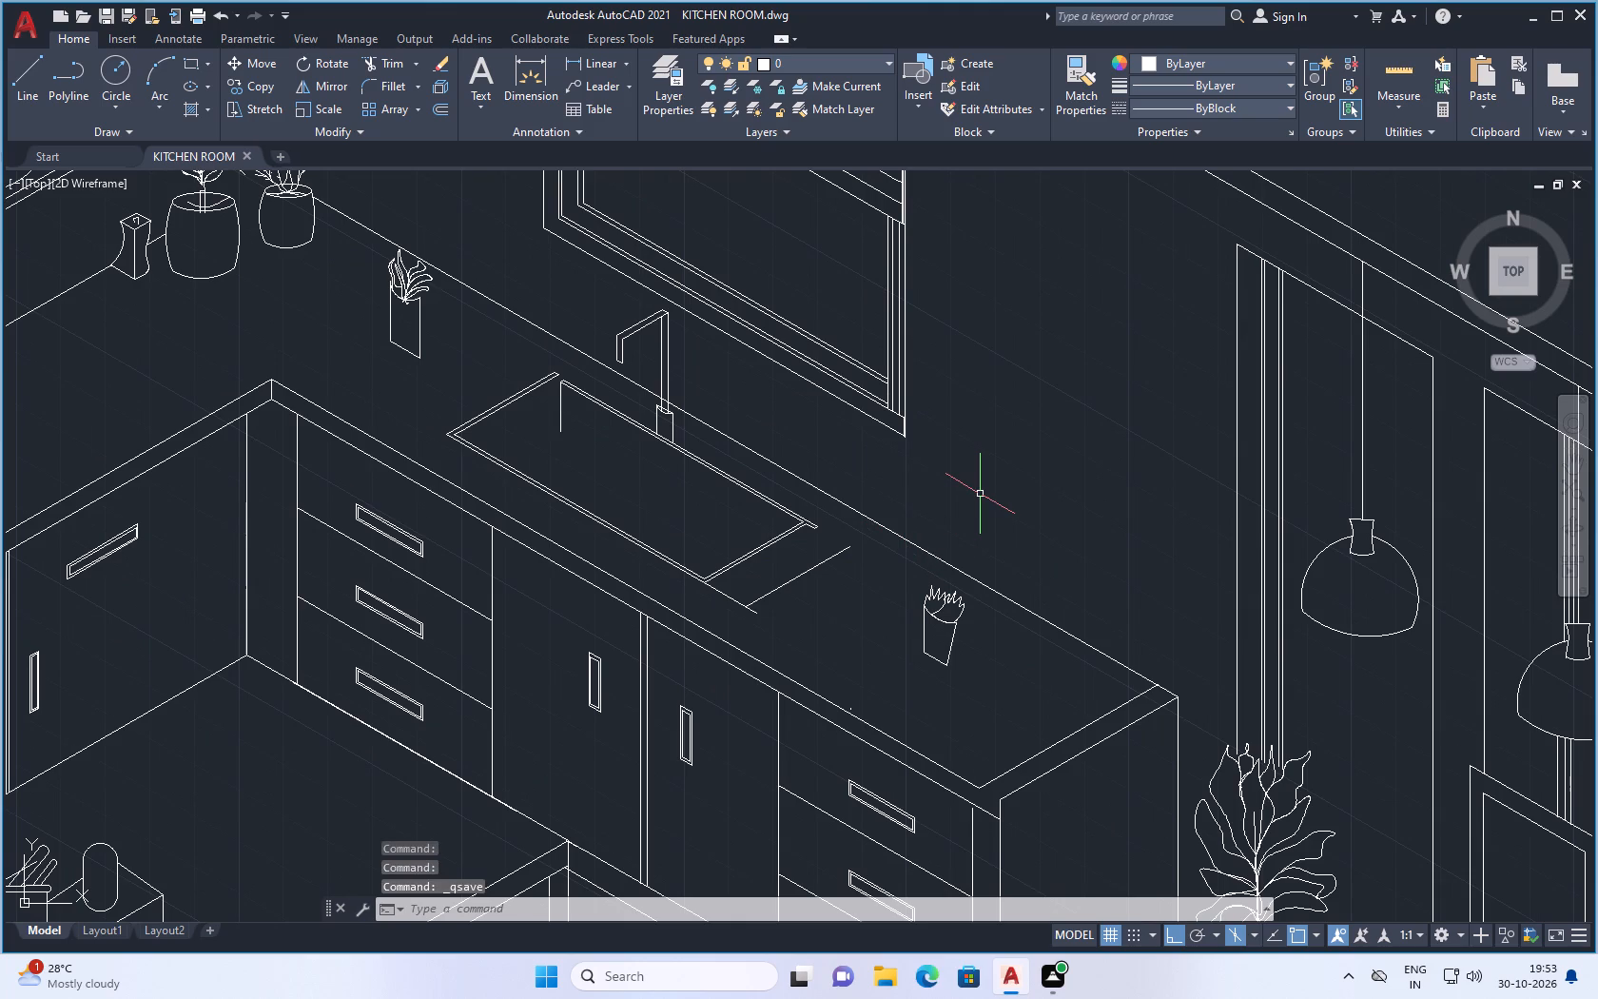
# Trim the piece of the tray's back edge that crosses the utensils in the holder on the kitchen island.
pyautogui.scroll(-3, 1027, 454)
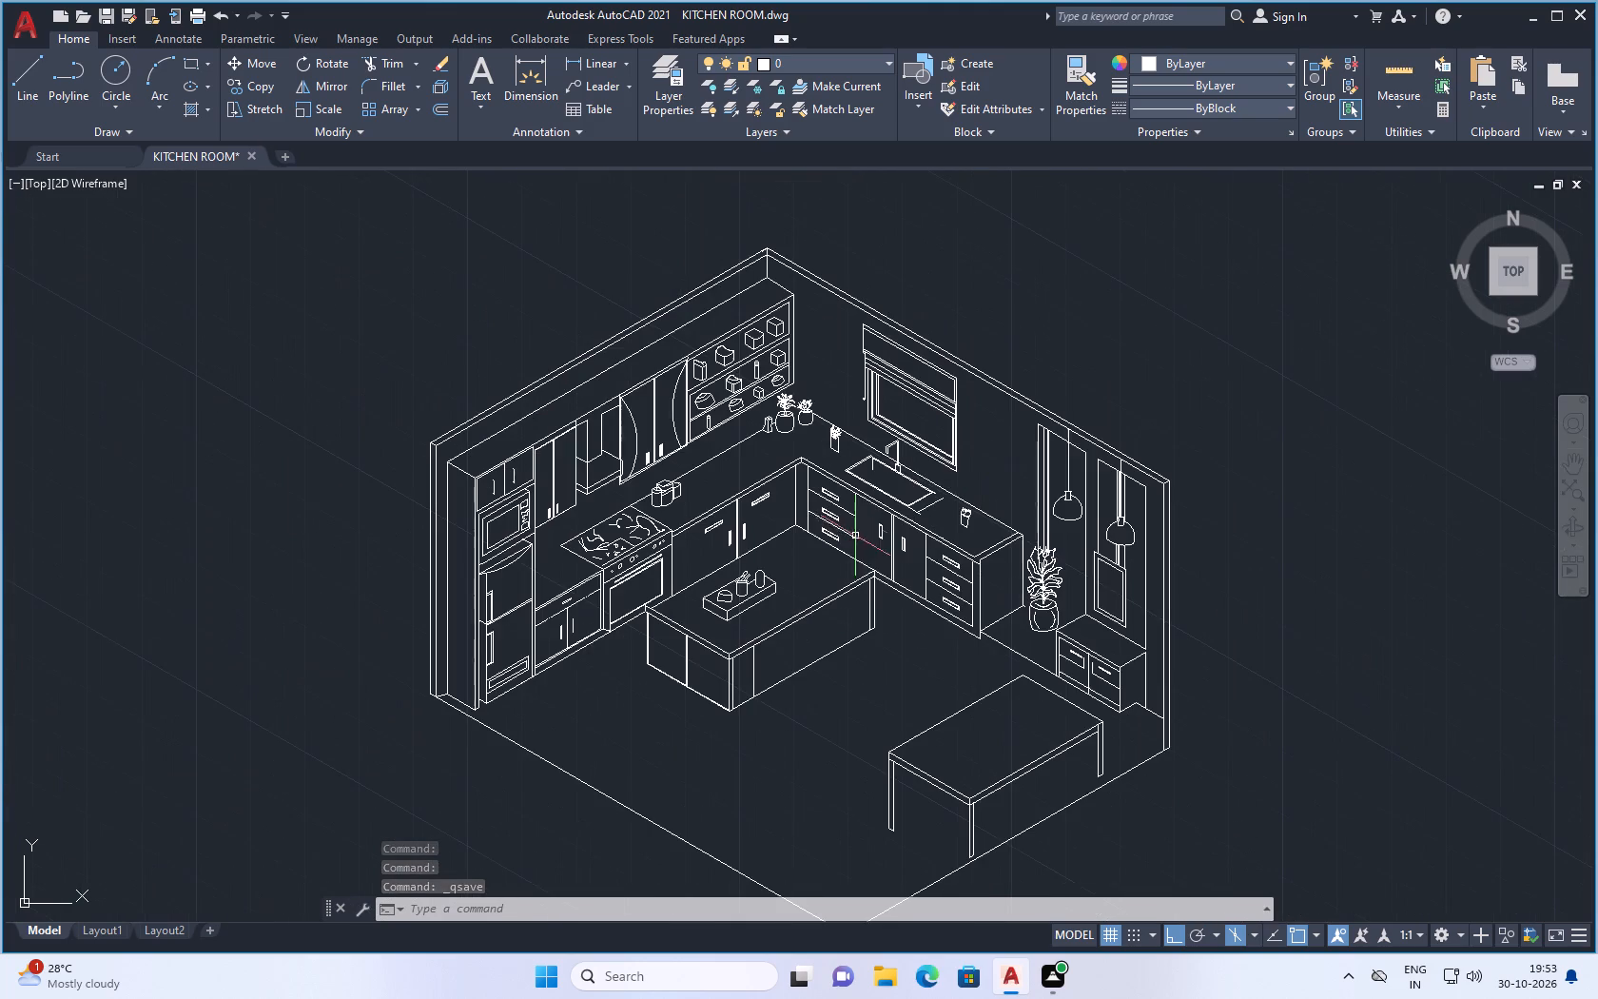
pyautogui.scroll(-2, 767, 604)
pyautogui.scroll(3, 747, 636)
pyautogui.scroll(3, 773, 531)
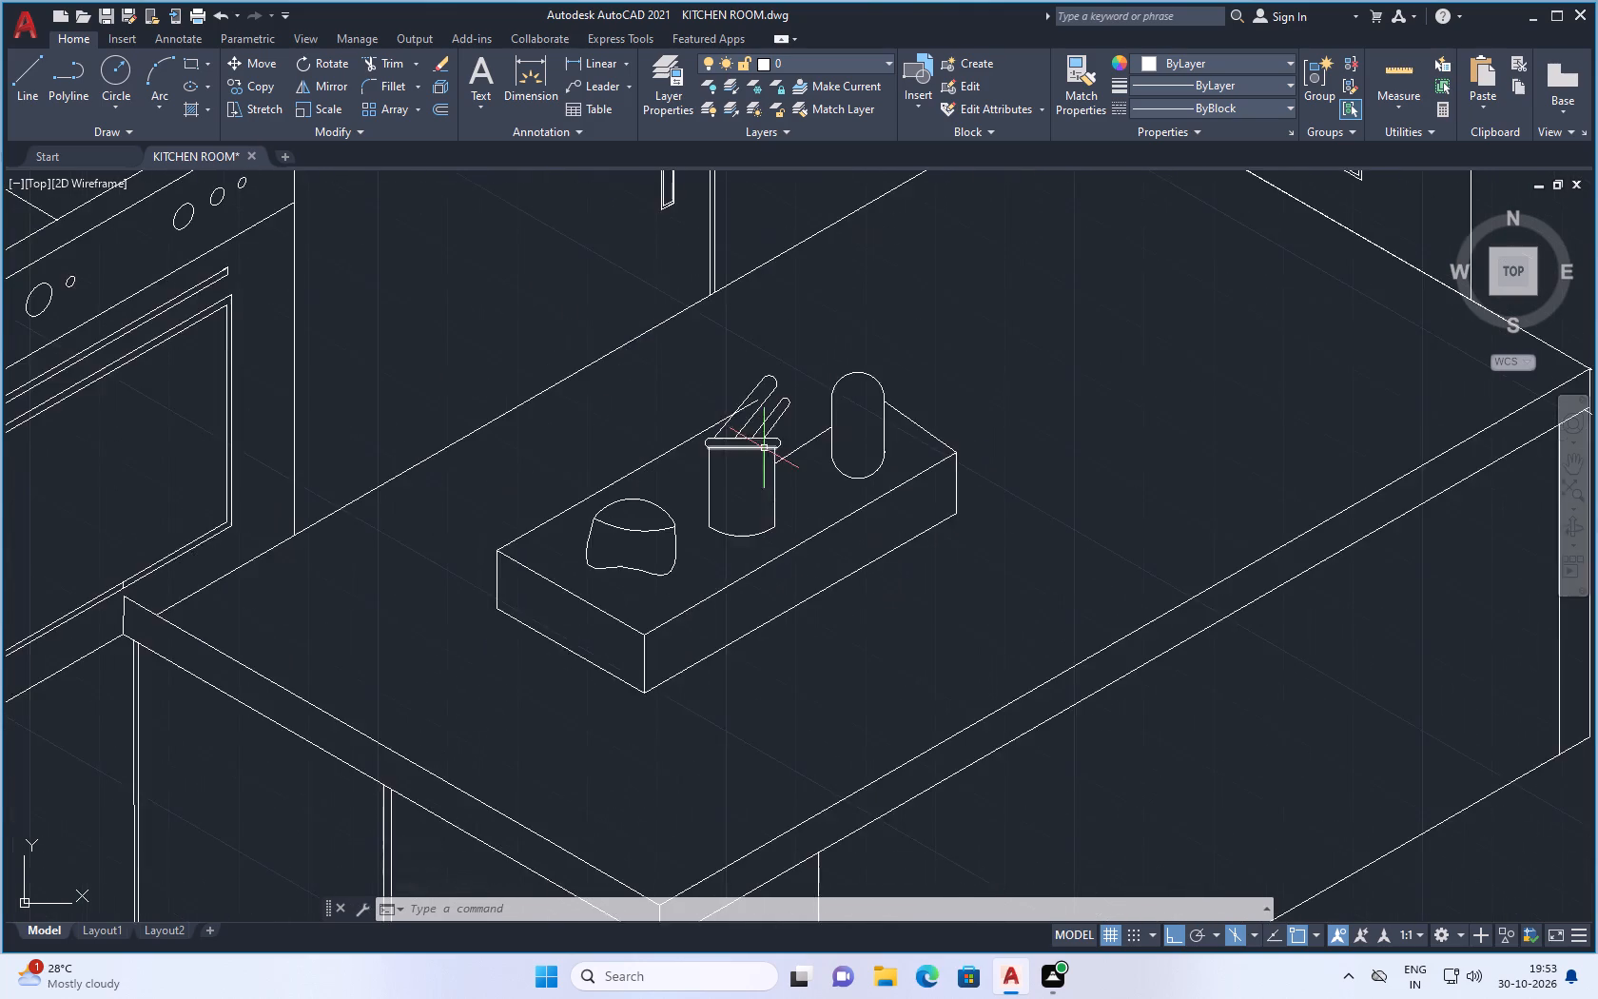
pyautogui.scroll(3, 767, 419)
pyautogui.write('tr')
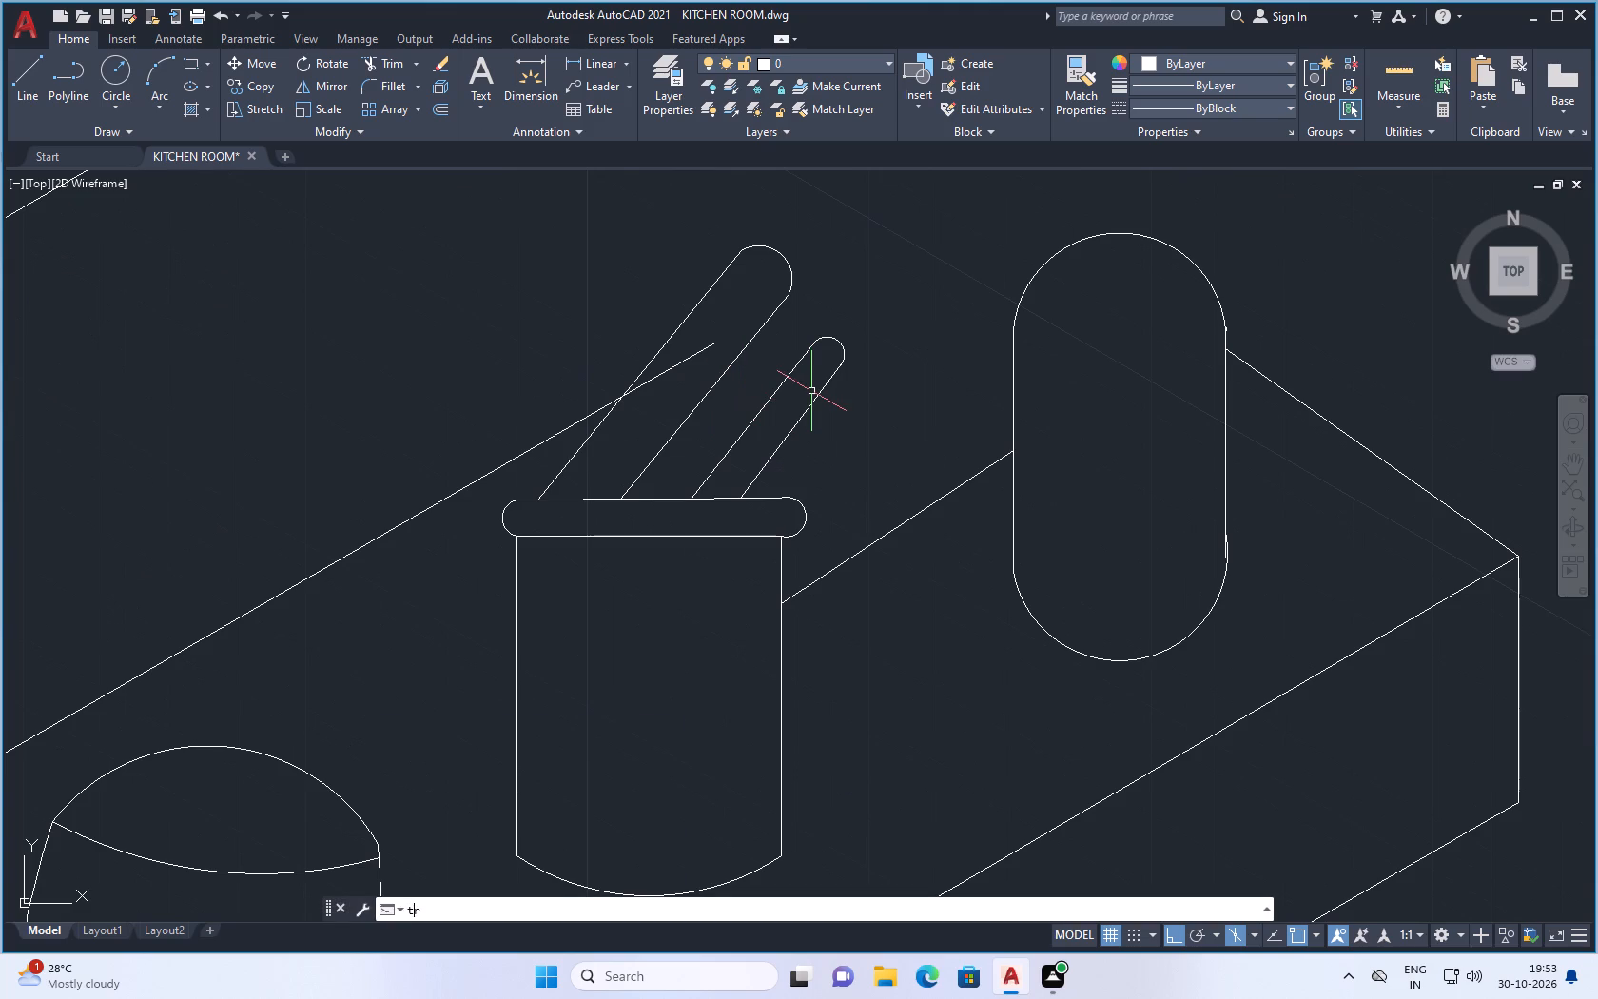
pyautogui.press('Return')
pyautogui.click(672, 365)
pyautogui.press('Escape')
pyautogui.scroll(-1, 786, 422)
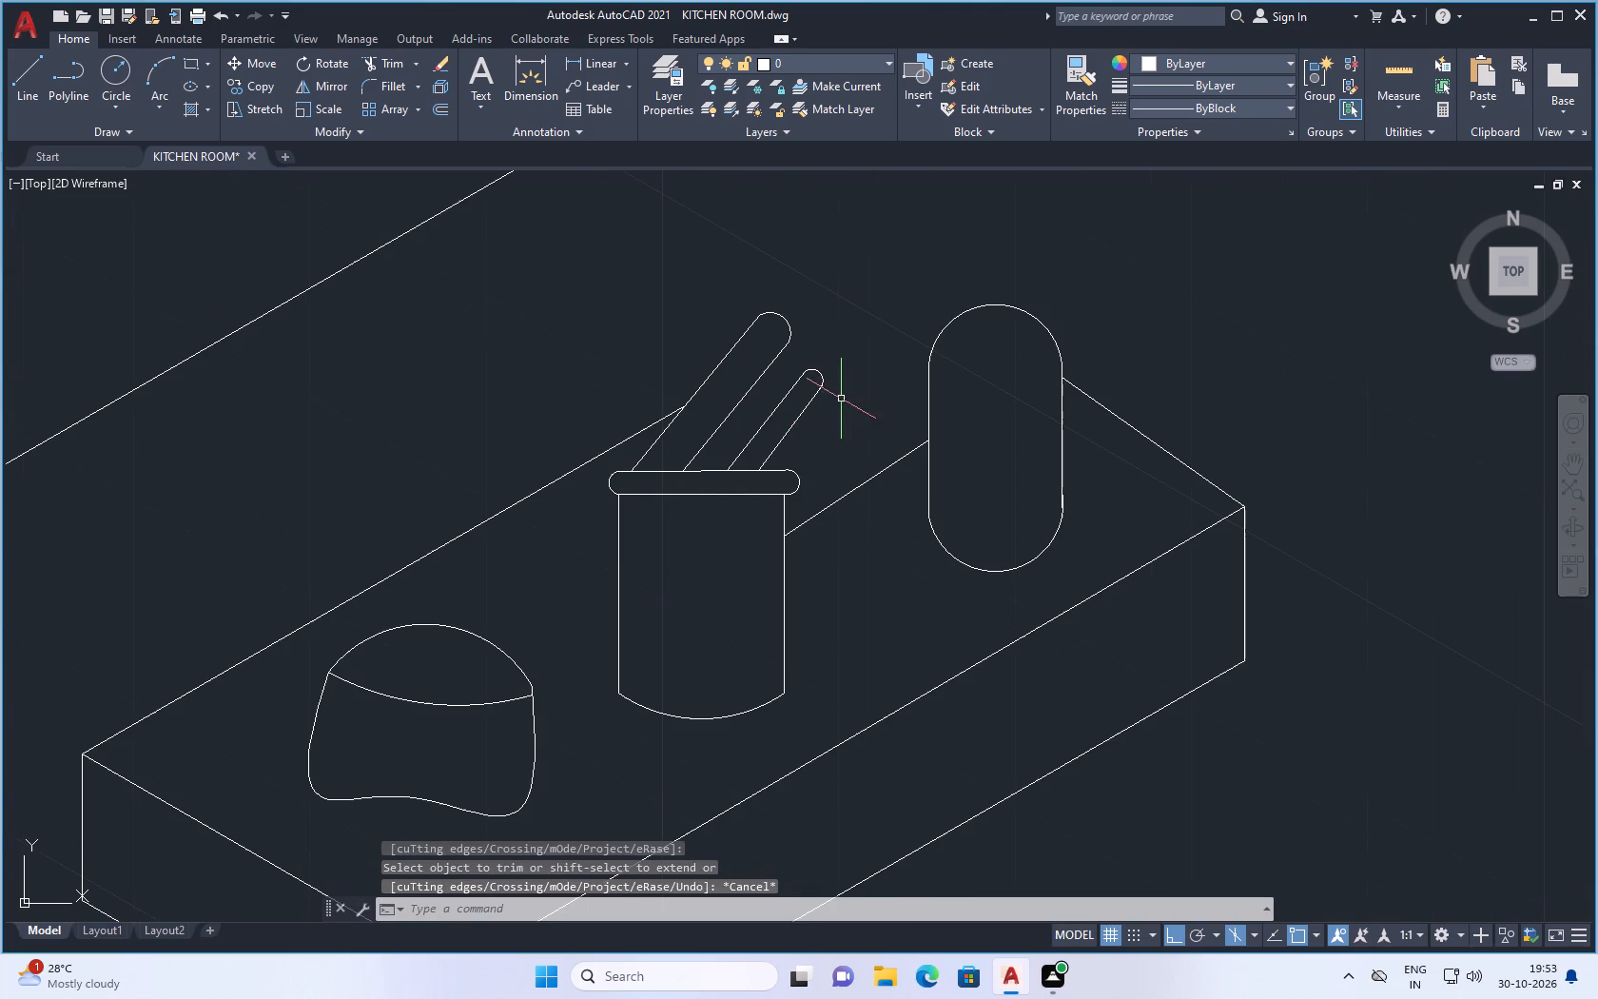
# Save the drawing with the trimmed tray edge.
pyautogui.hotkey('ctrl', 's')
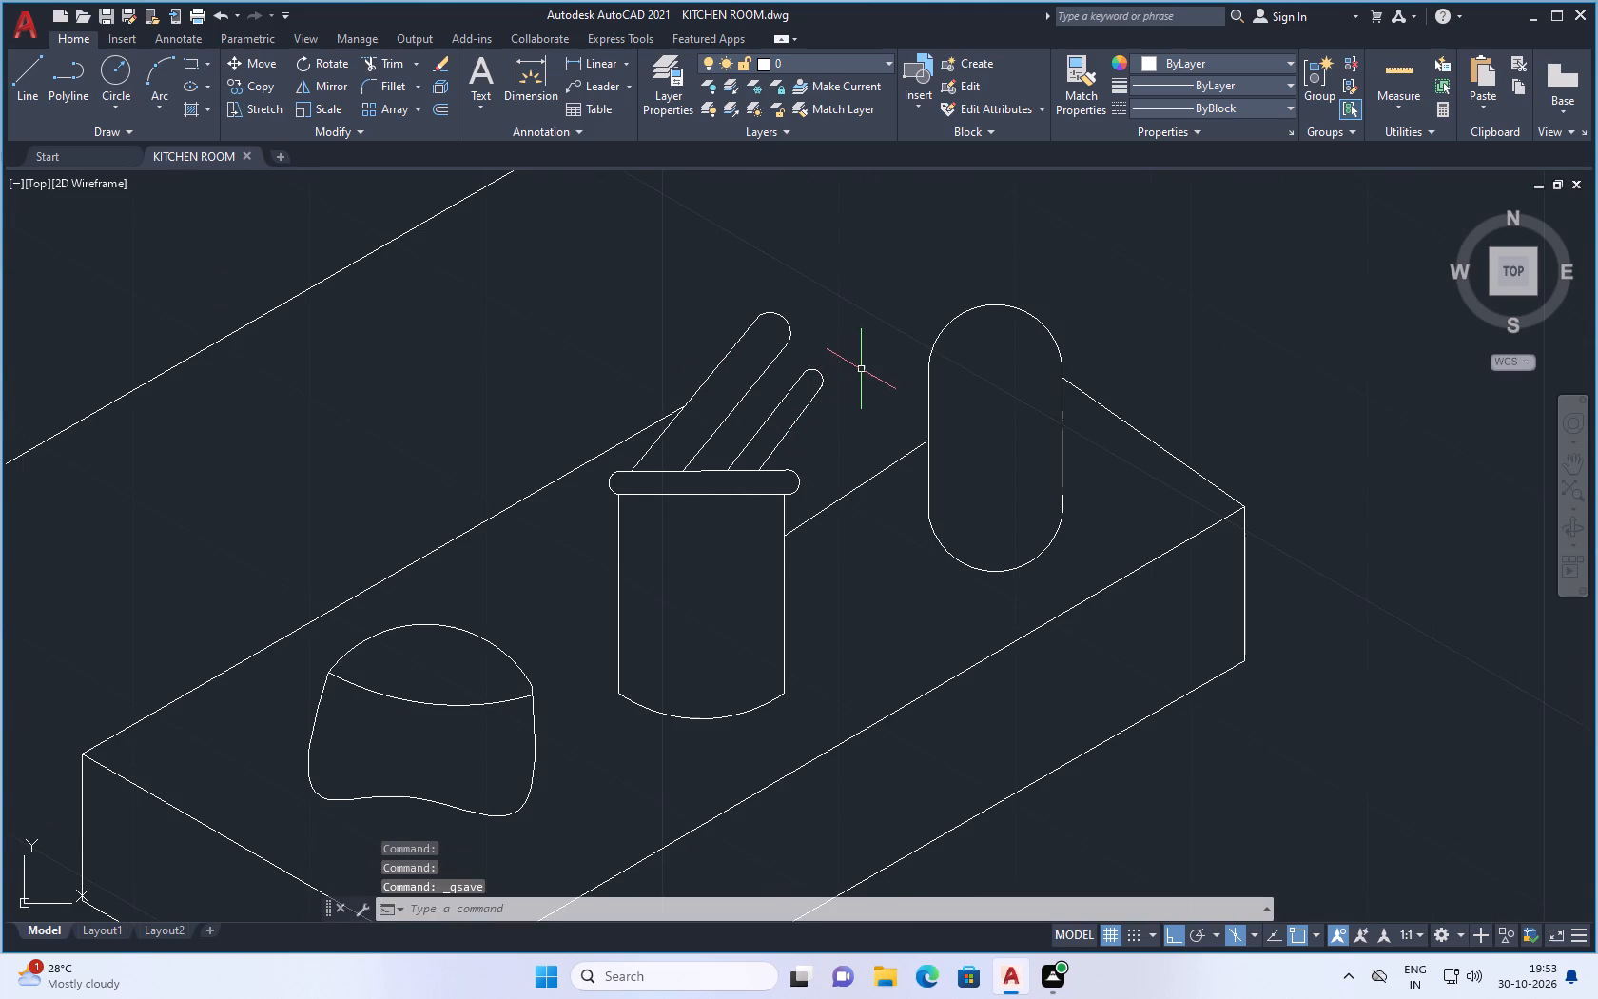
pyautogui.hotkey('ctrl', 's')
# Examine the shelves, corner plants, window blind cord and pendant lamps of the kitchen for leftover stray lines.
pyautogui.scroll(-6, 861, 369)
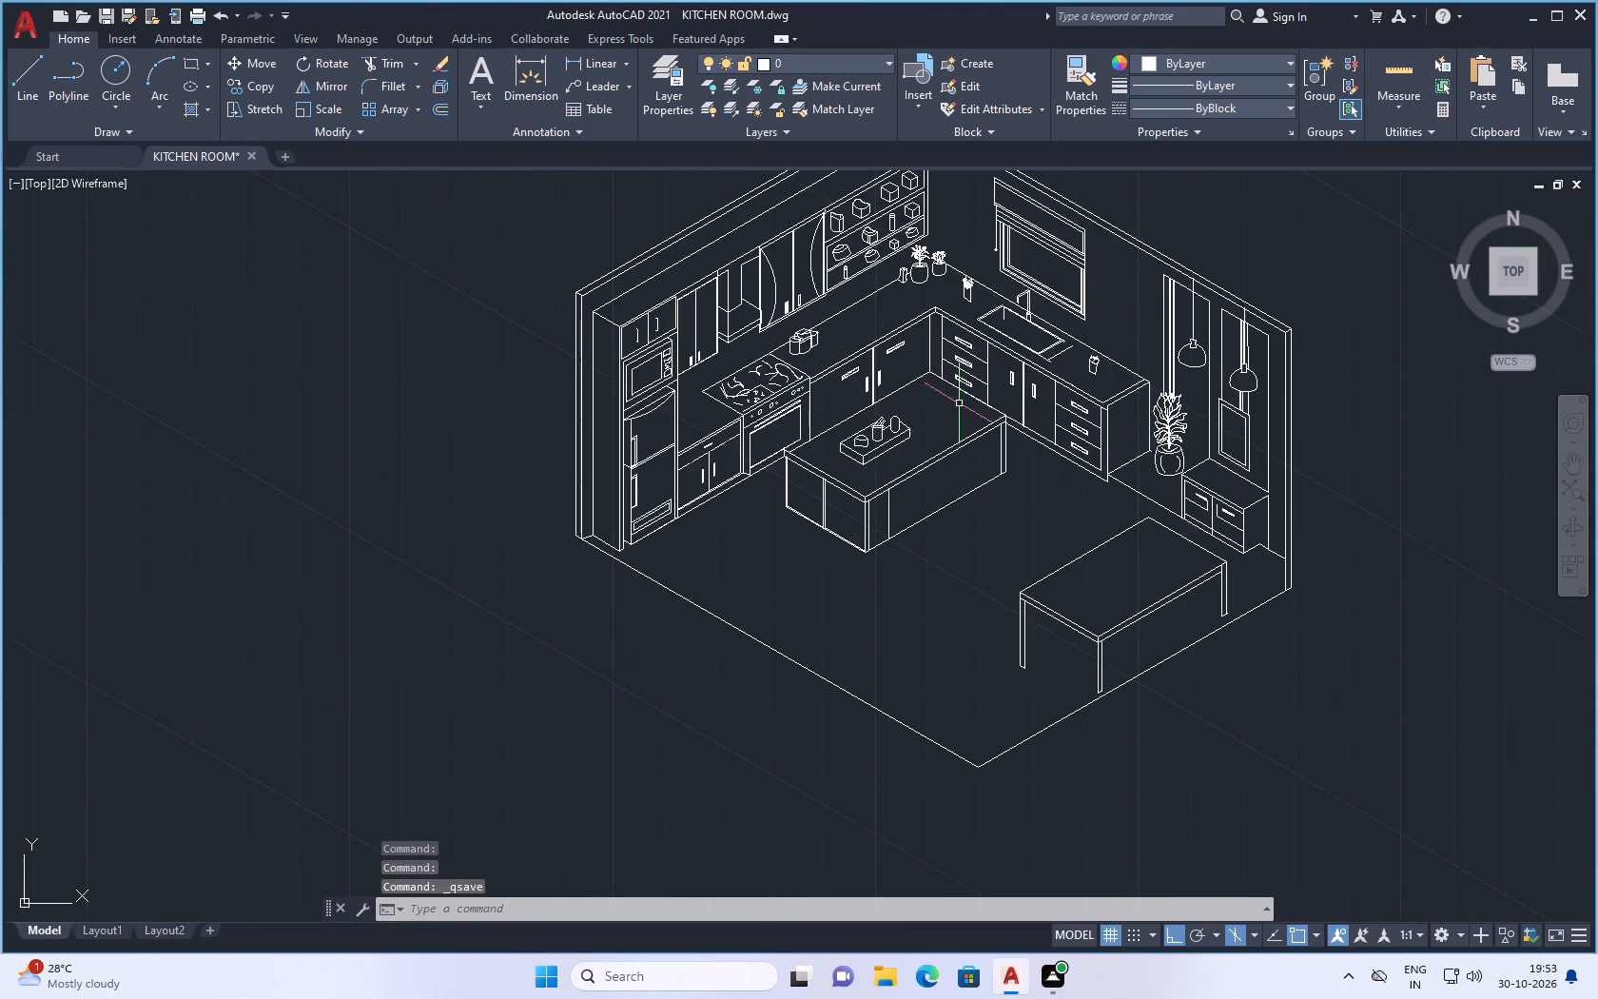
pyautogui.scroll(-2, 949, 448)
pyautogui.scroll(2, 993, 379)
pyautogui.scroll(2, 855, 357)
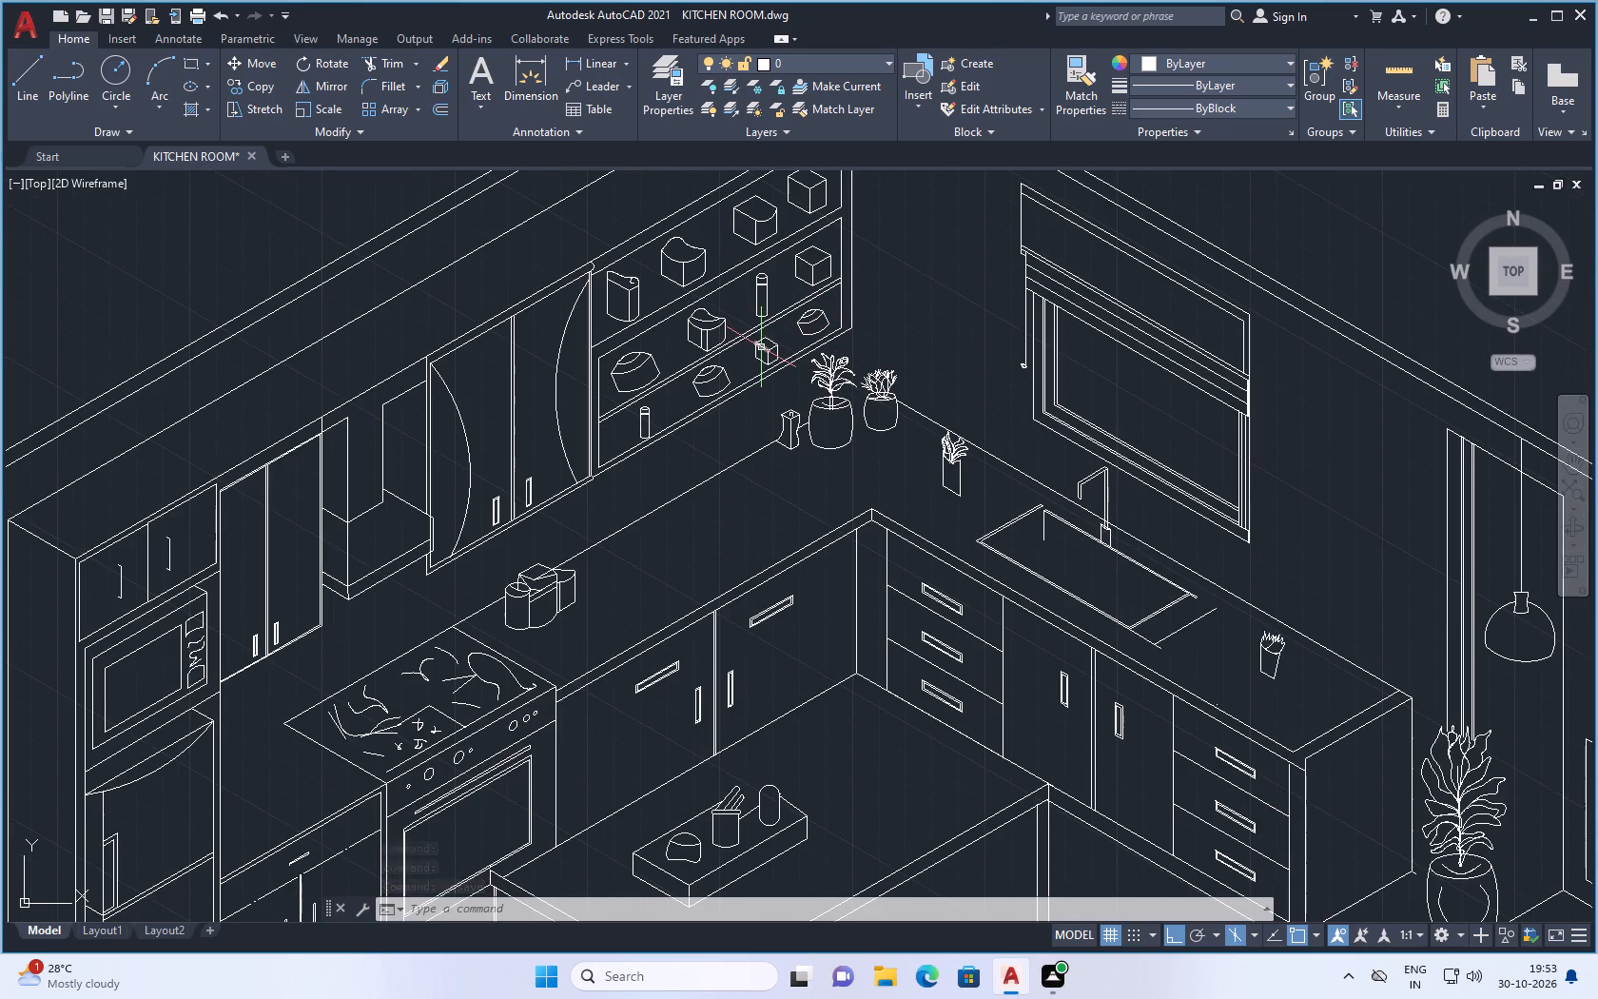
pyautogui.scroll(-2, 750, 425)
pyautogui.scroll(2, 803, 422)
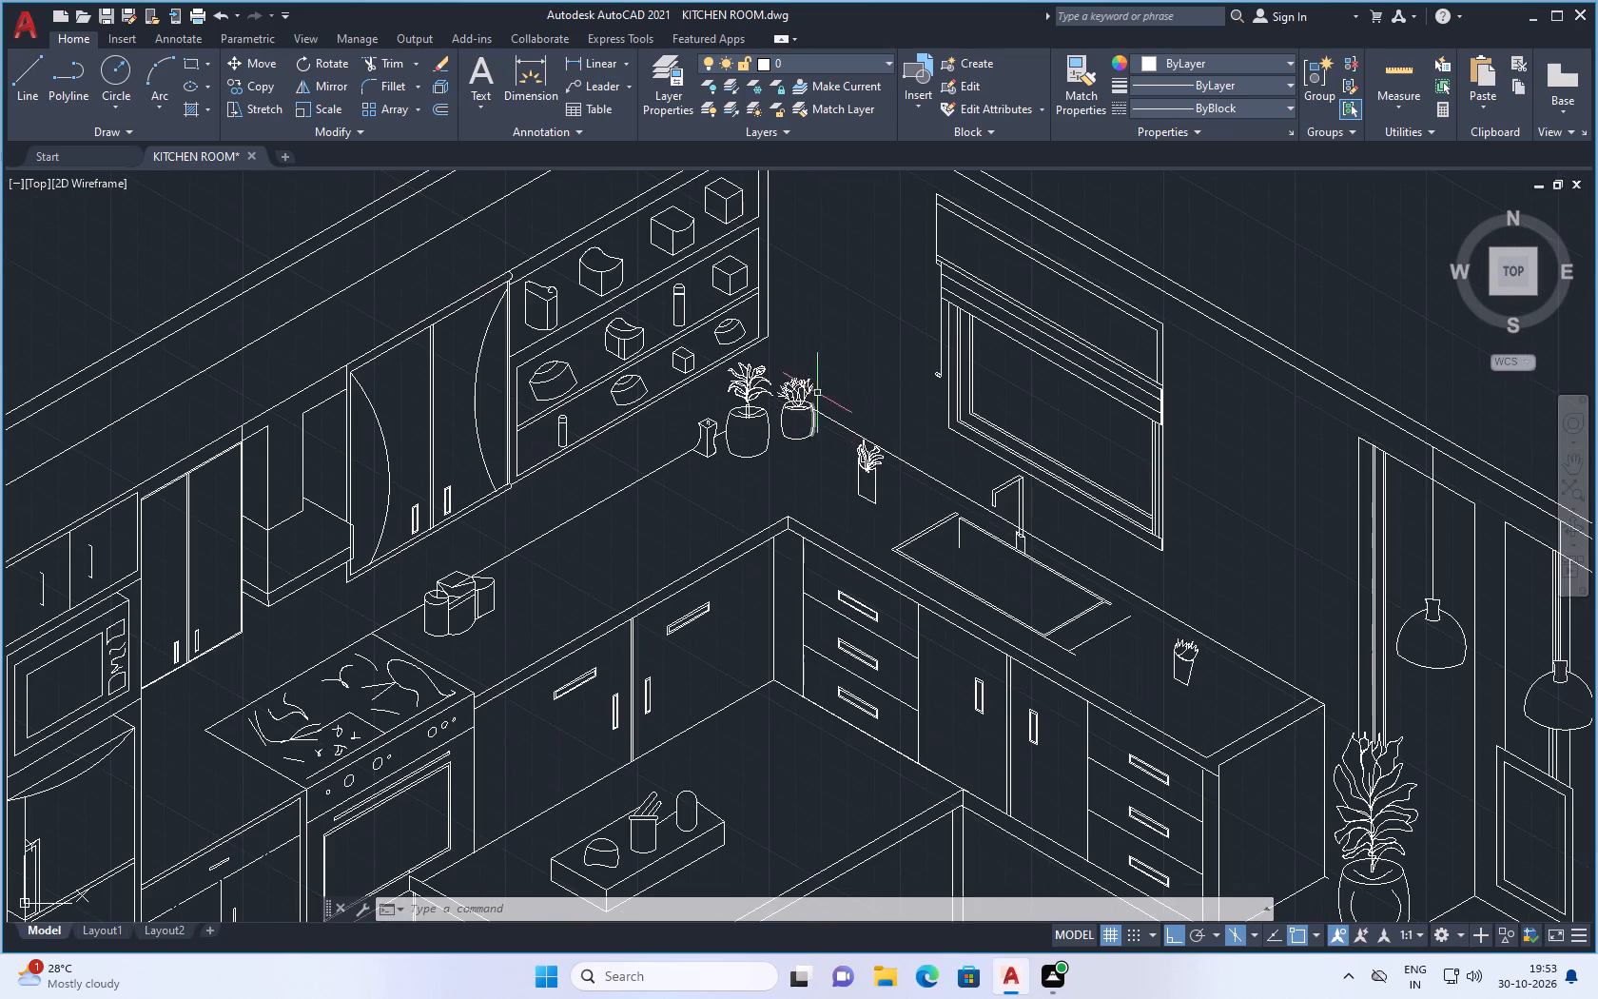
pyautogui.scroll(4, 942, 368)
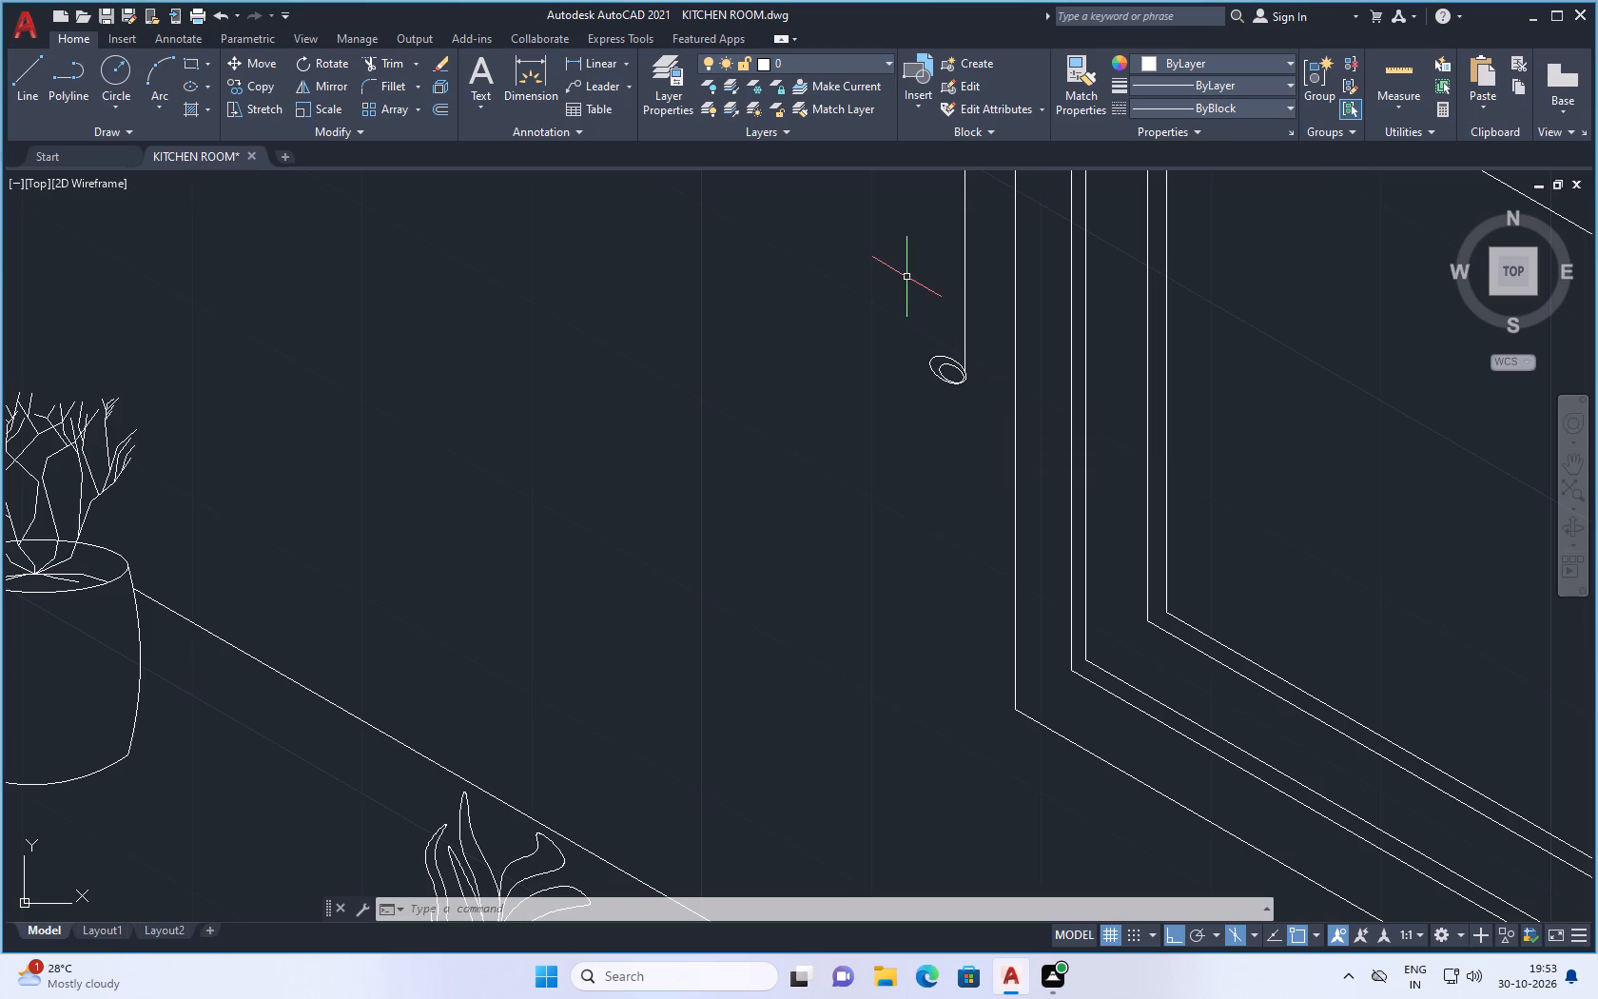
pyautogui.scroll(-4, 867, 292)
pyautogui.scroll(-3, 845, 400)
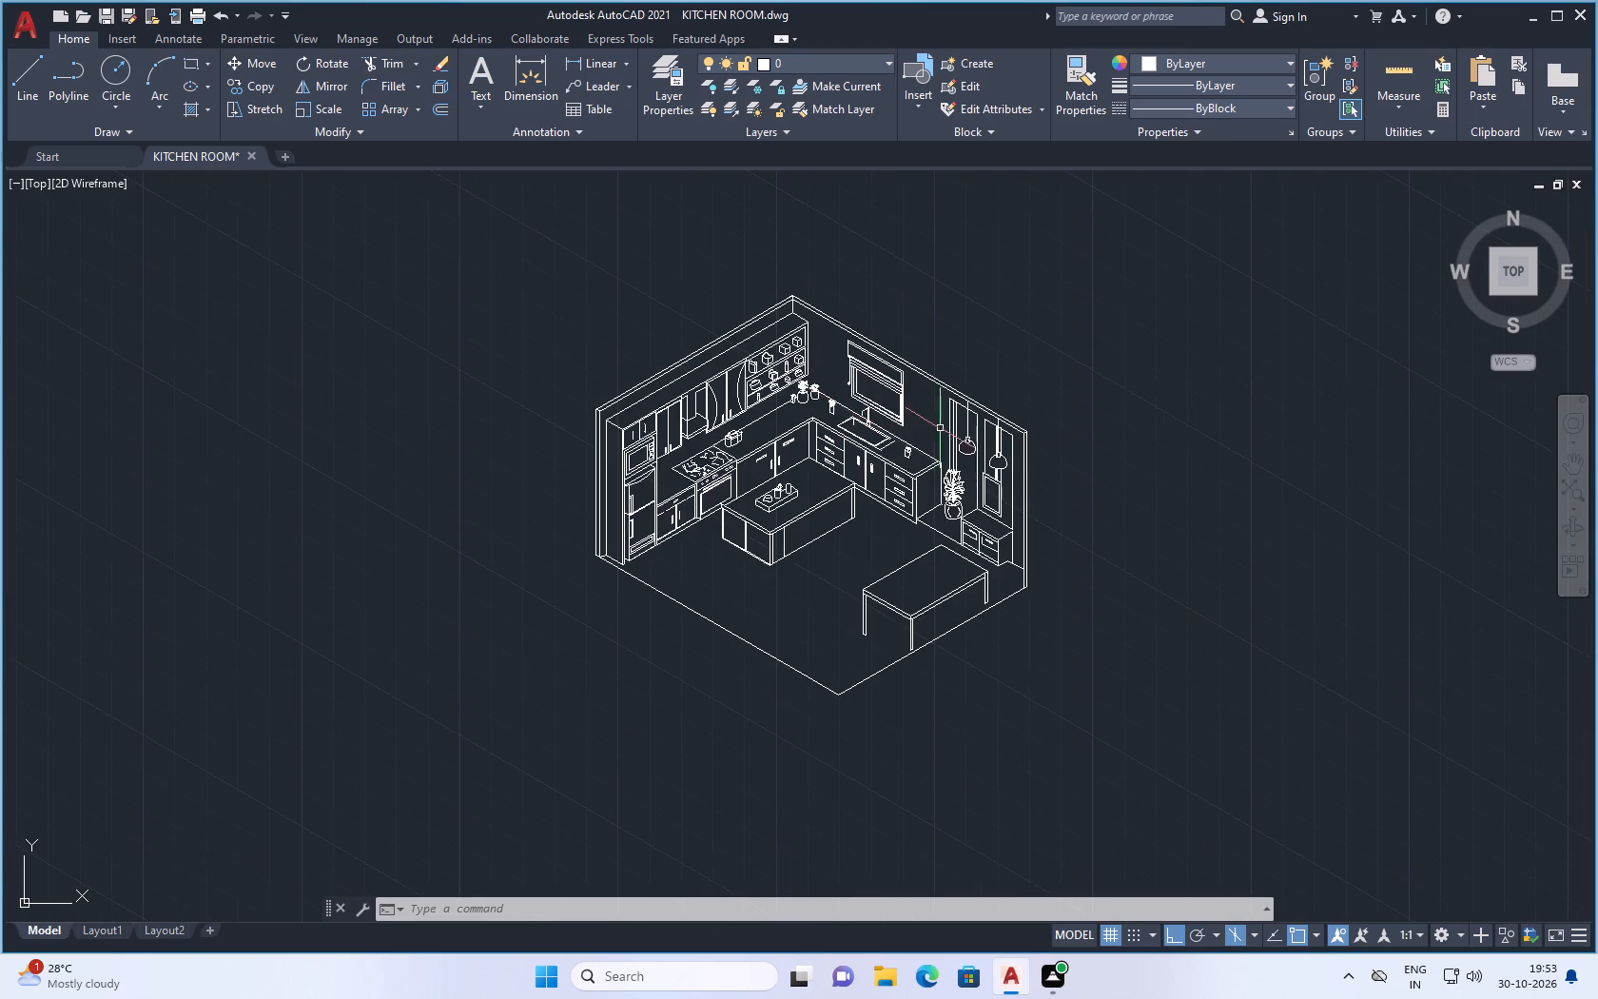
pyautogui.scroll(4, 976, 453)
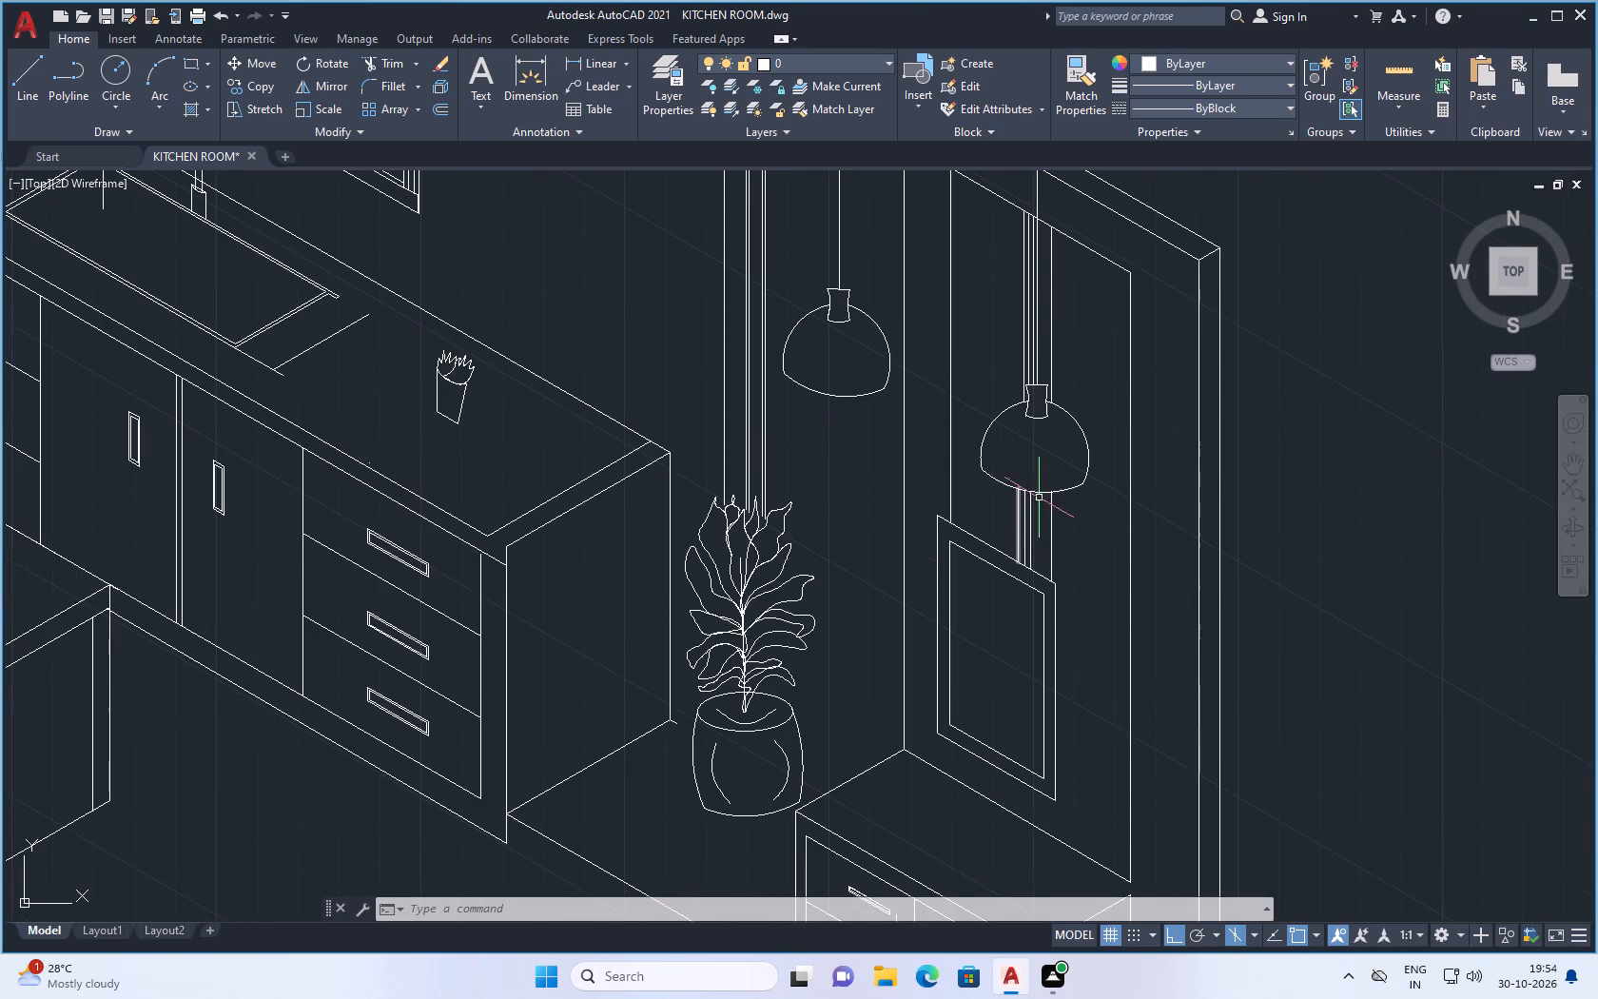
pyautogui.scroll(-2, 1063, 501)
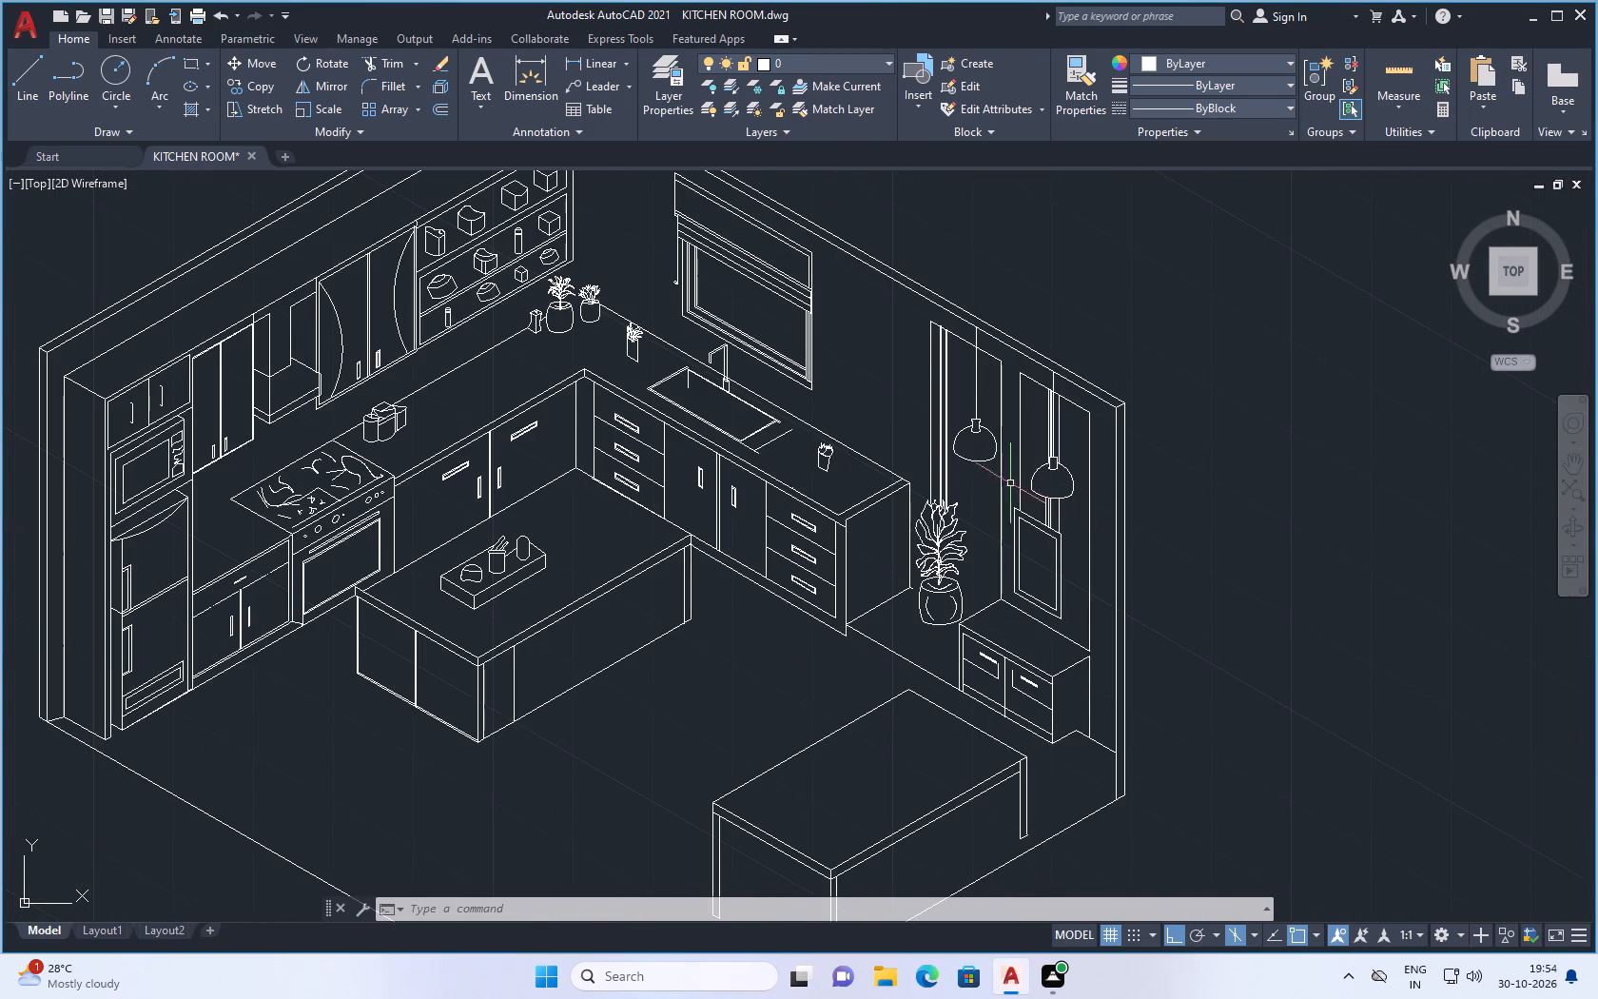
pyautogui.scroll(4, 1050, 463)
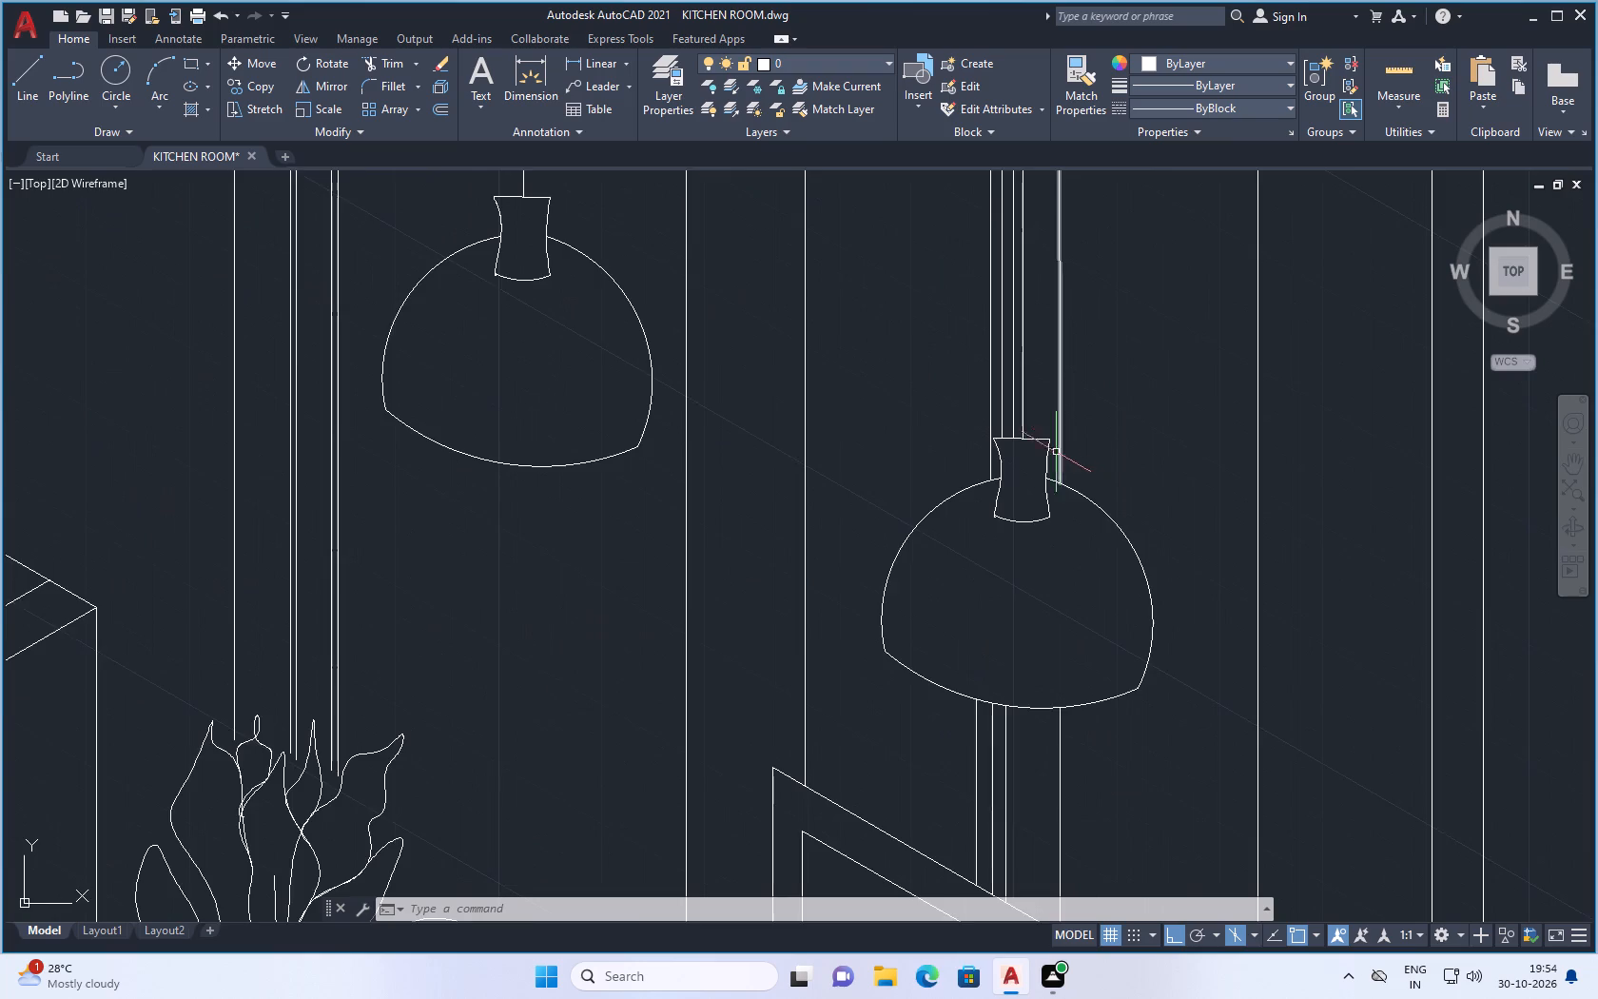
pyautogui.scroll(-6, 1047, 458)
# Save the kitchen drawing again.
pyautogui.hotkey('ctrl', 's')
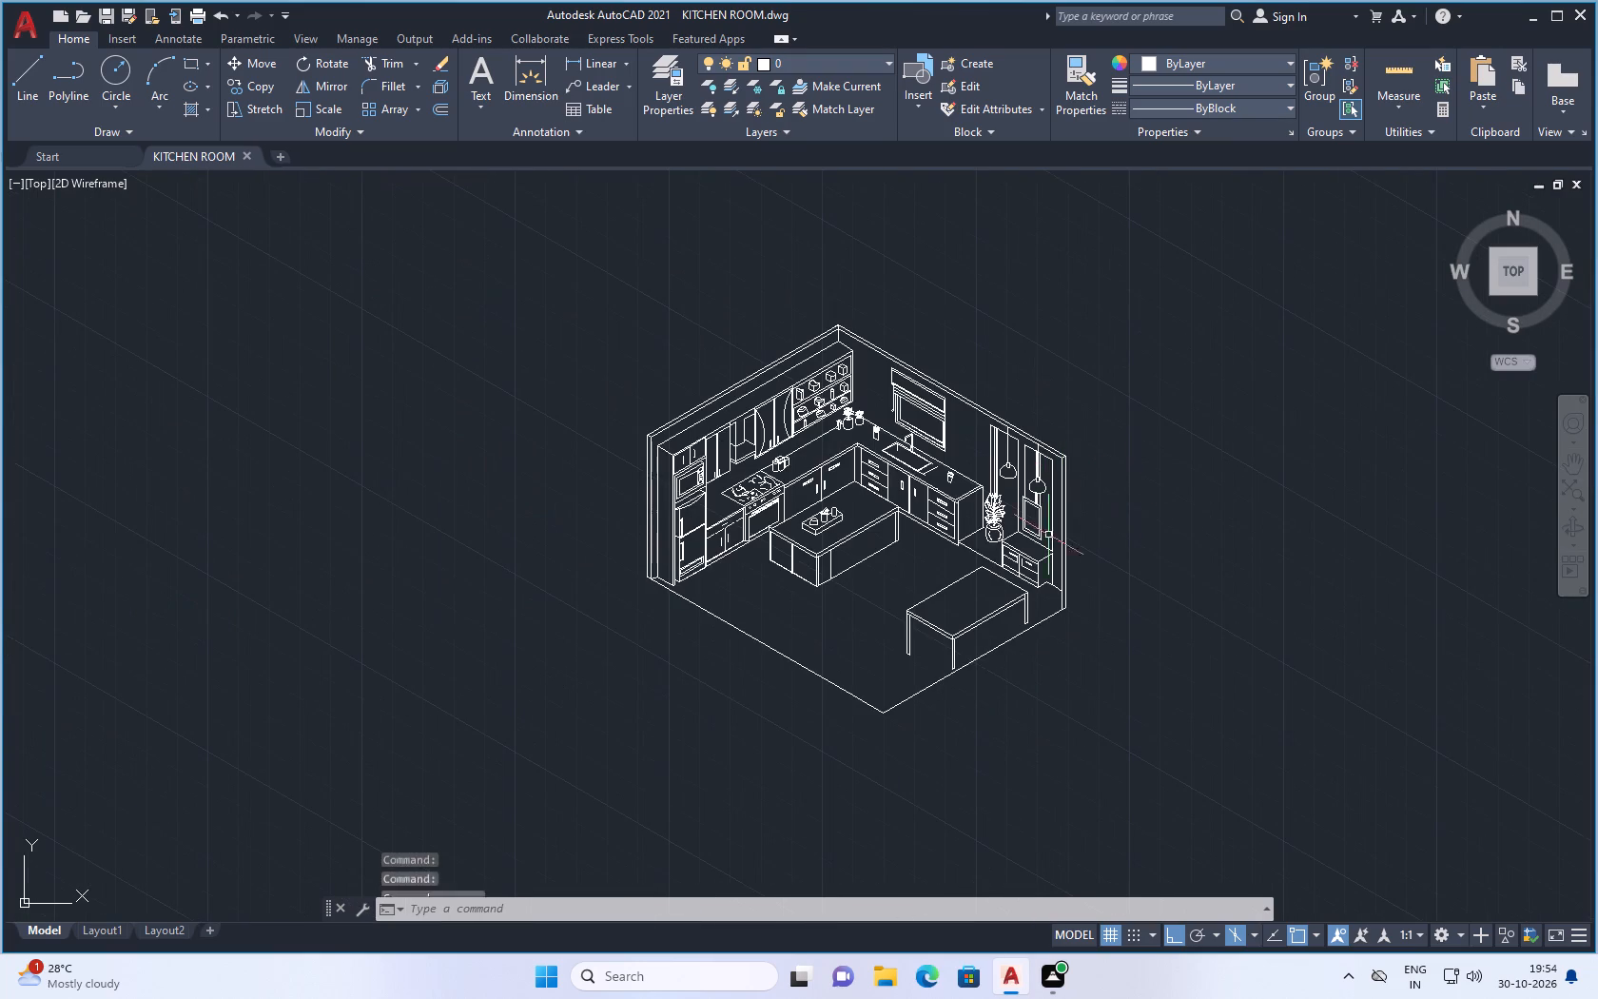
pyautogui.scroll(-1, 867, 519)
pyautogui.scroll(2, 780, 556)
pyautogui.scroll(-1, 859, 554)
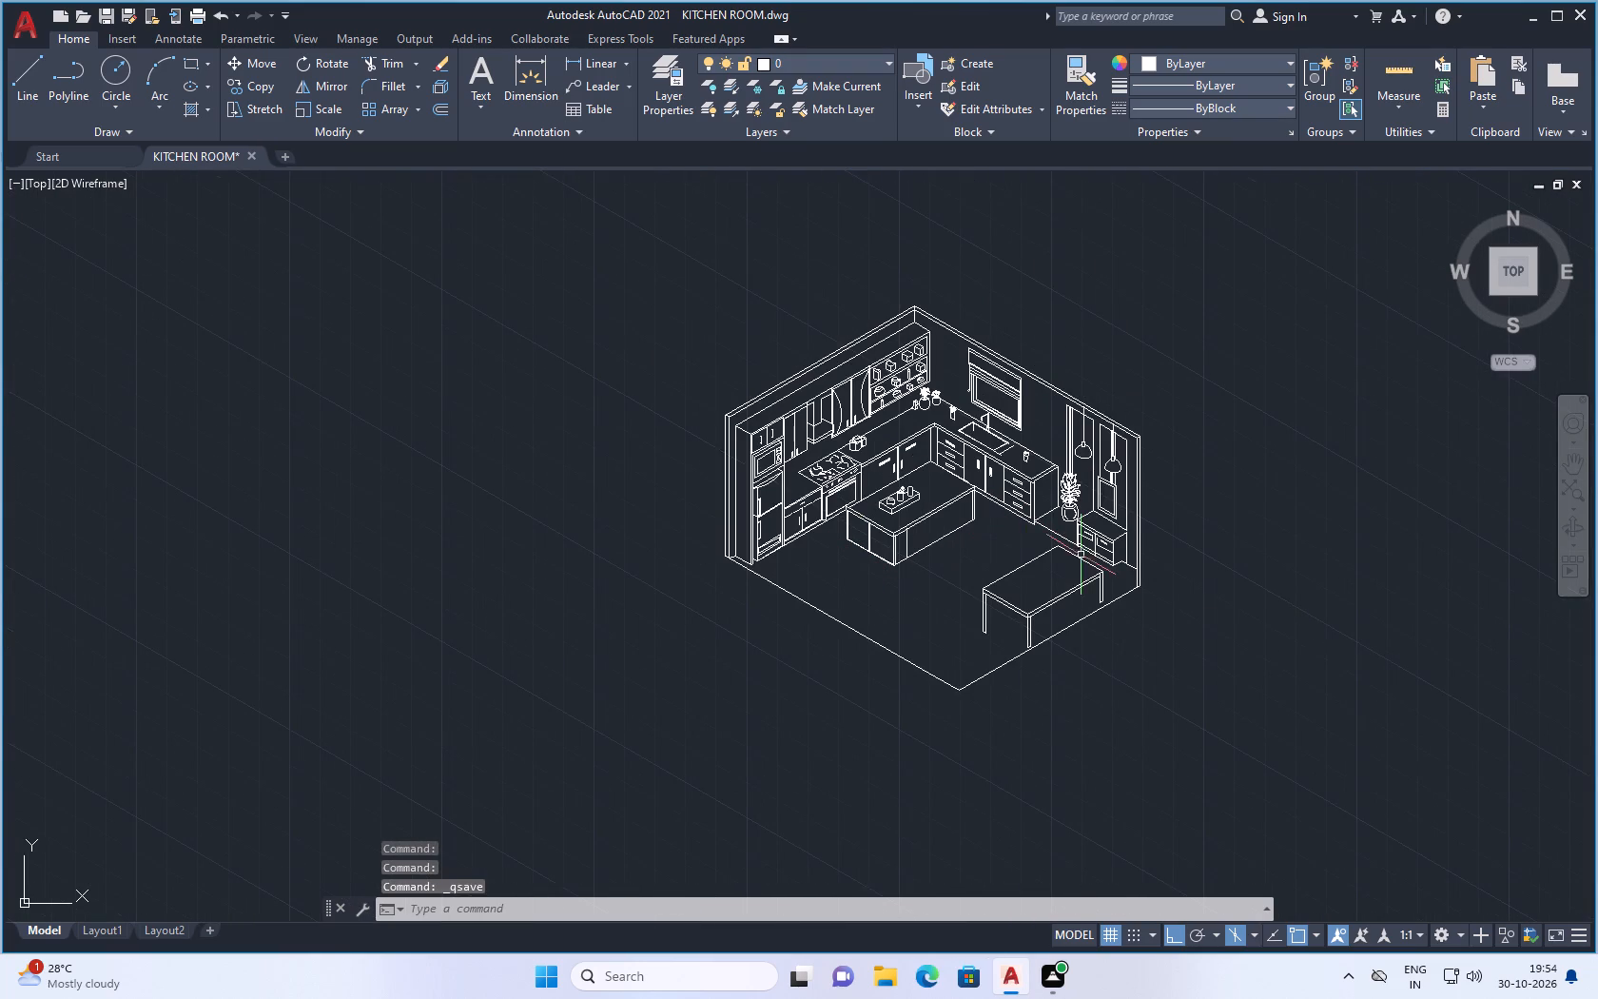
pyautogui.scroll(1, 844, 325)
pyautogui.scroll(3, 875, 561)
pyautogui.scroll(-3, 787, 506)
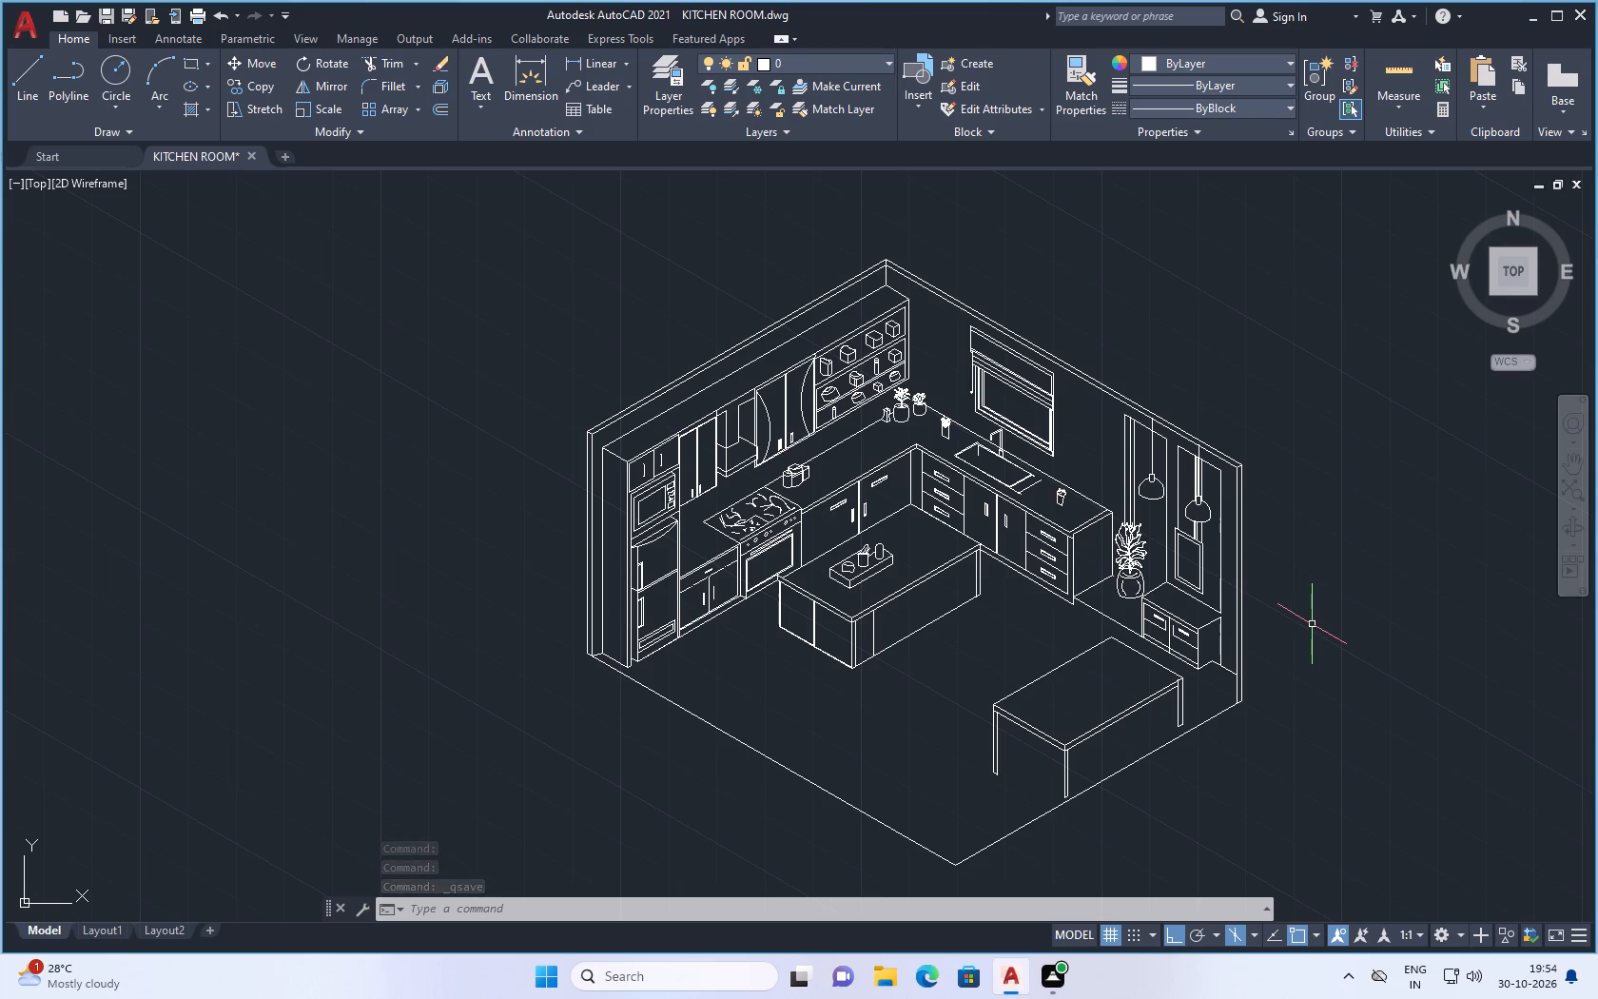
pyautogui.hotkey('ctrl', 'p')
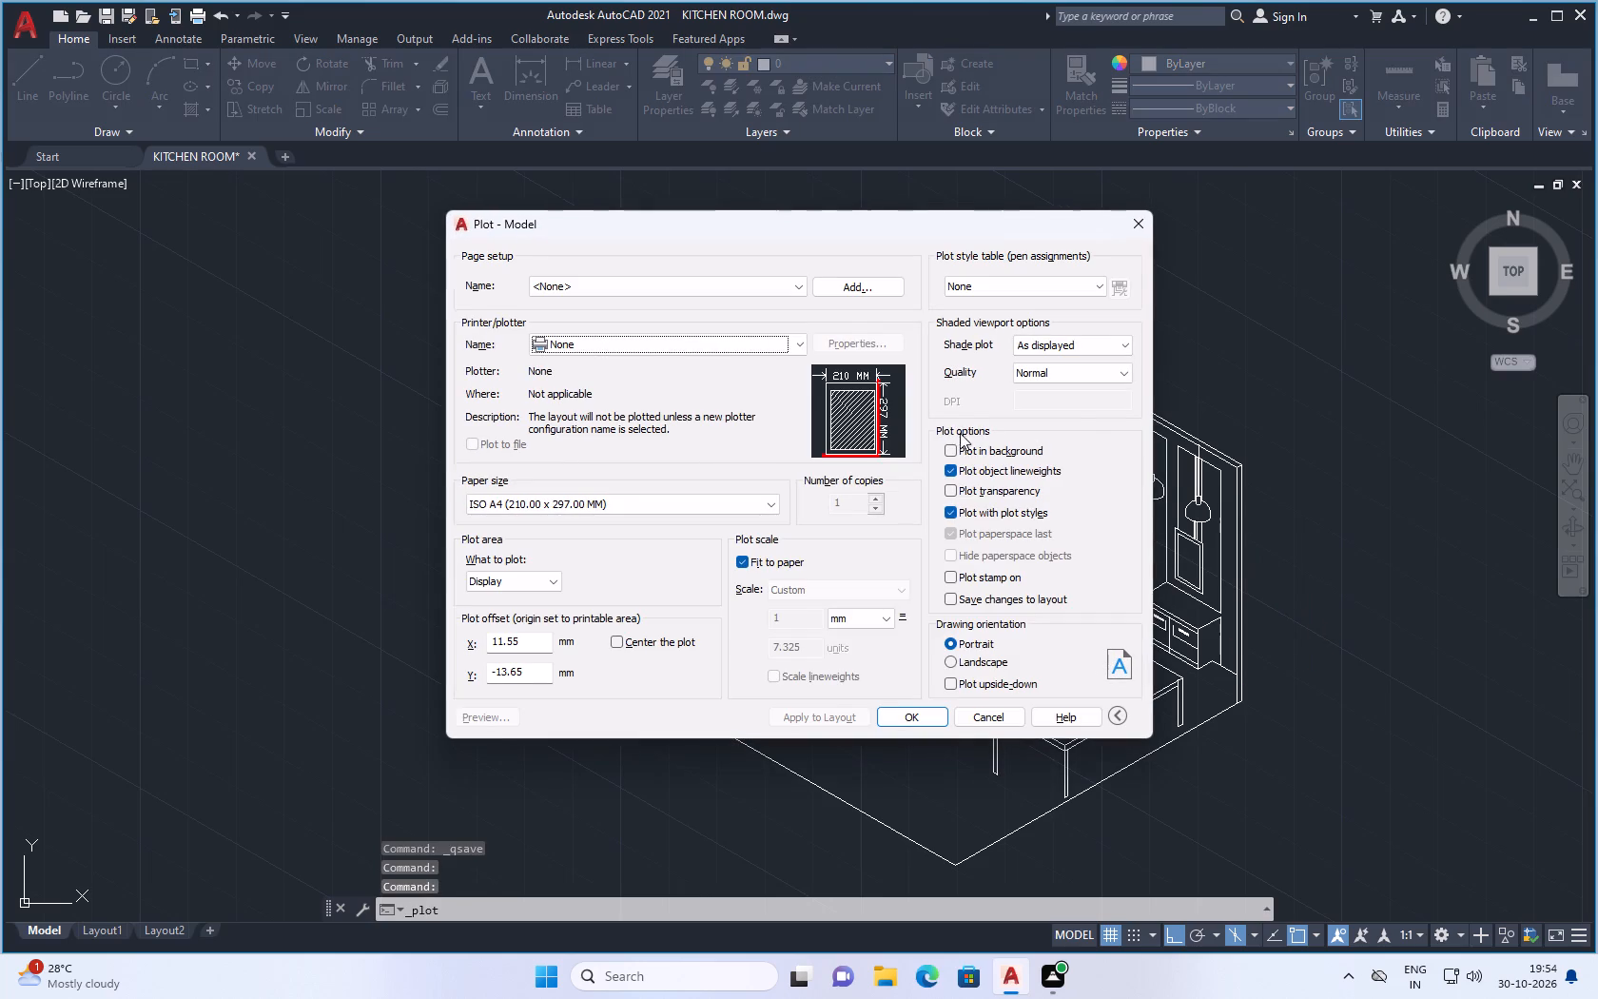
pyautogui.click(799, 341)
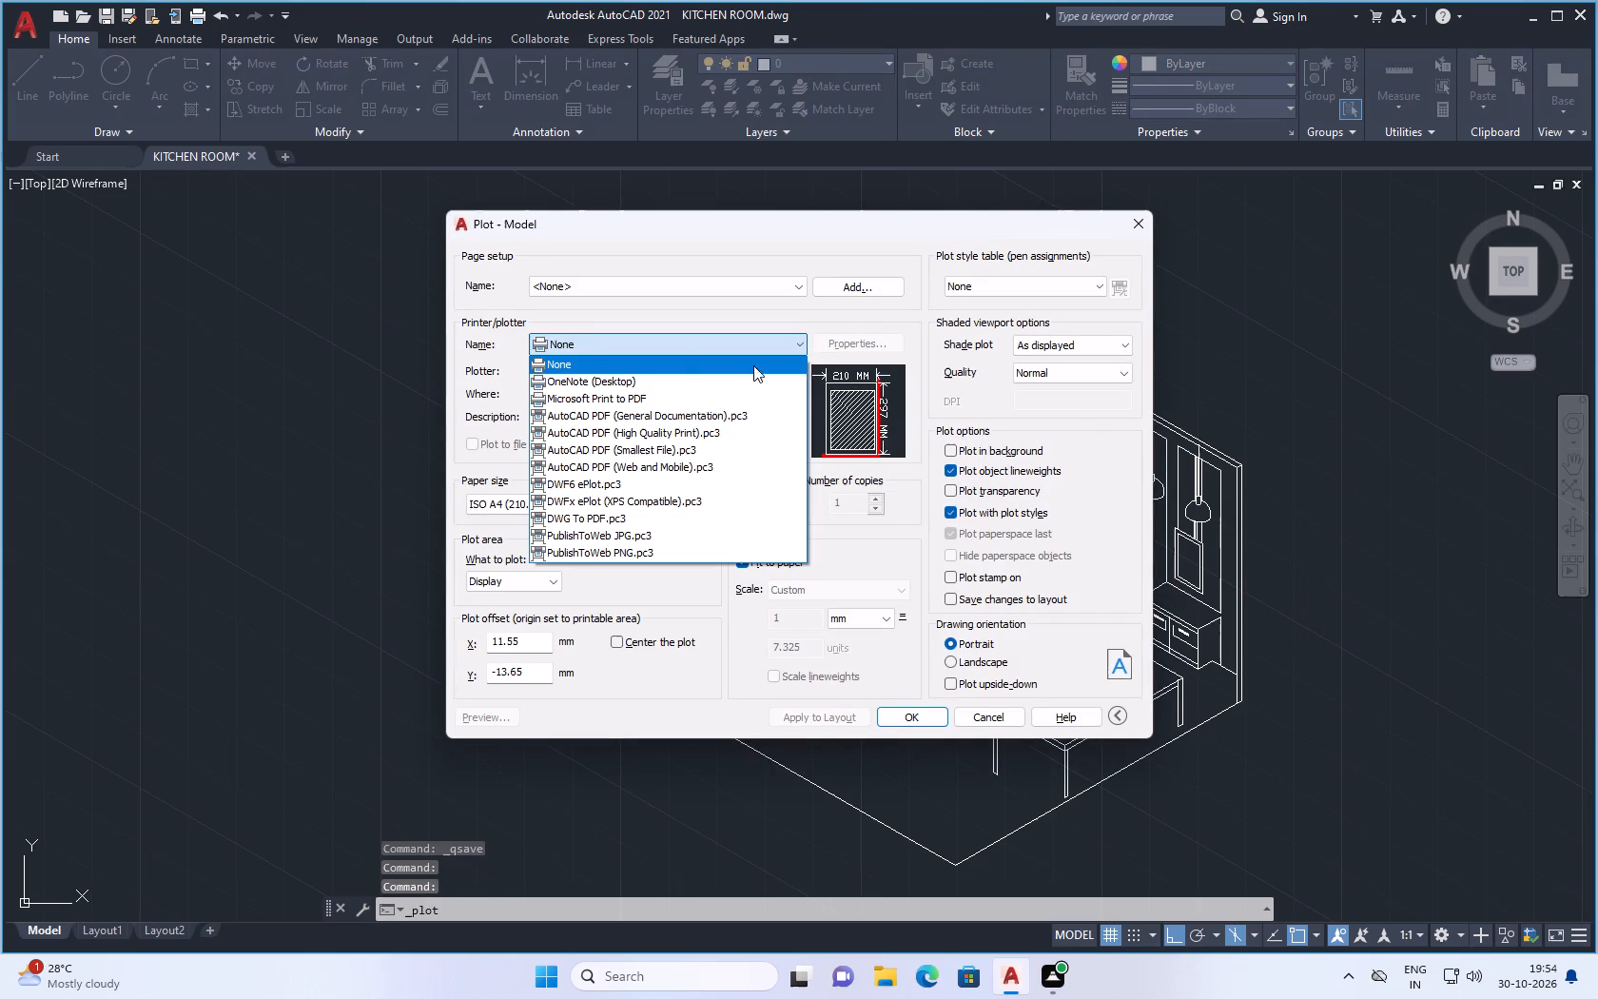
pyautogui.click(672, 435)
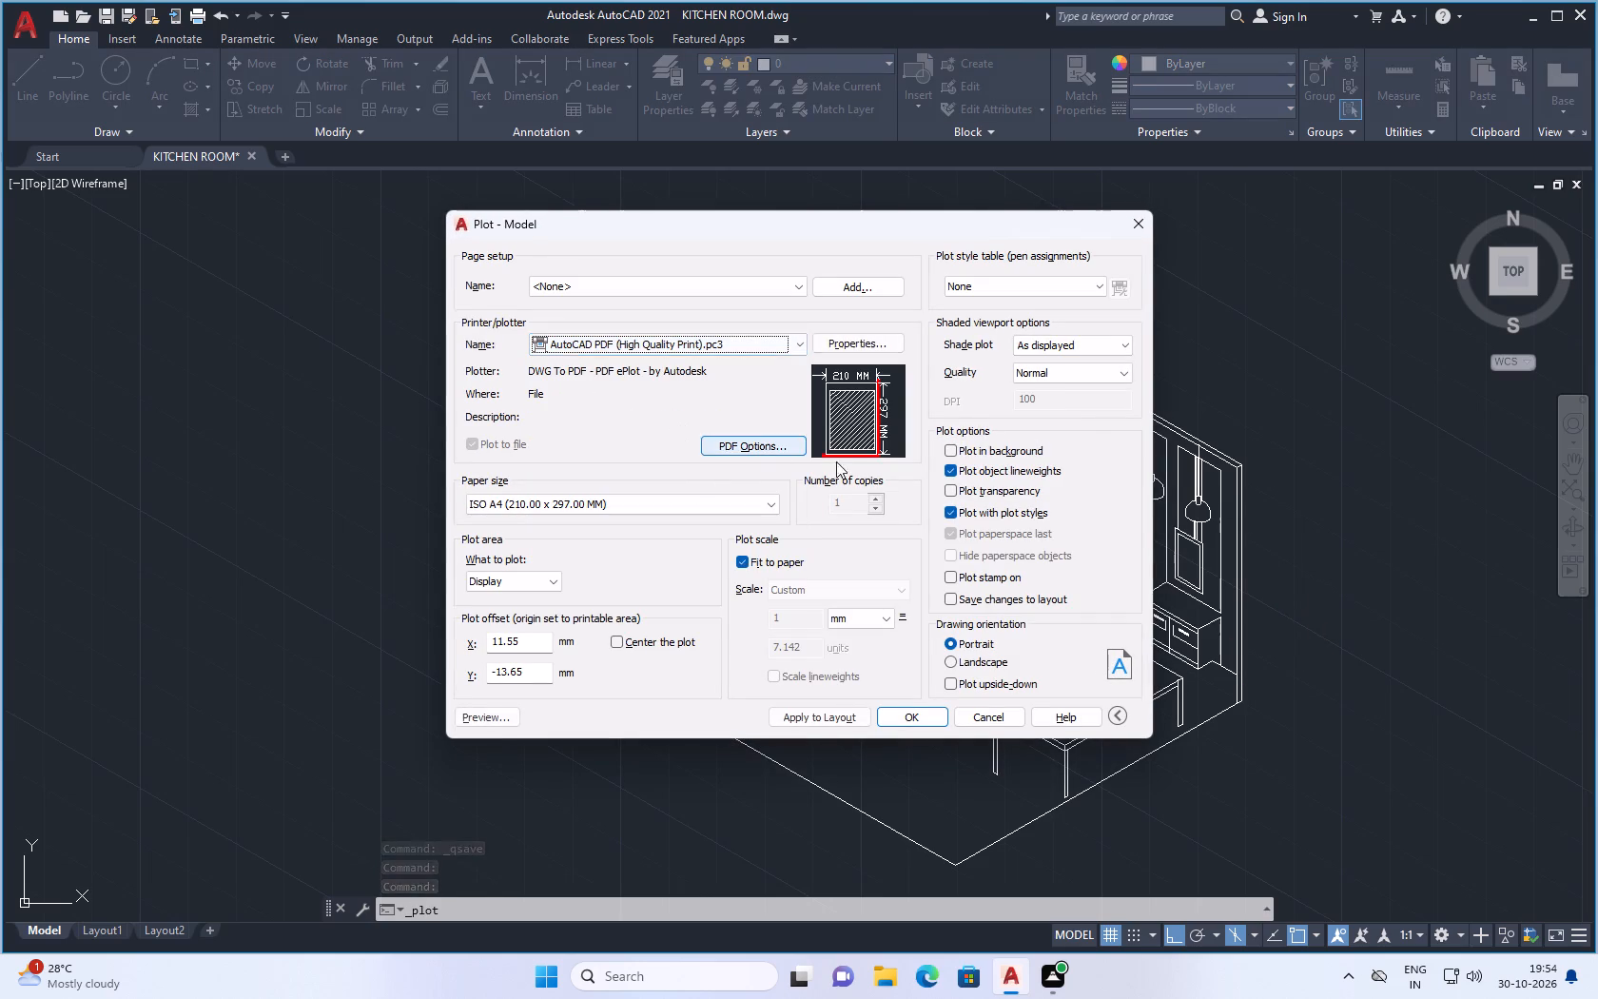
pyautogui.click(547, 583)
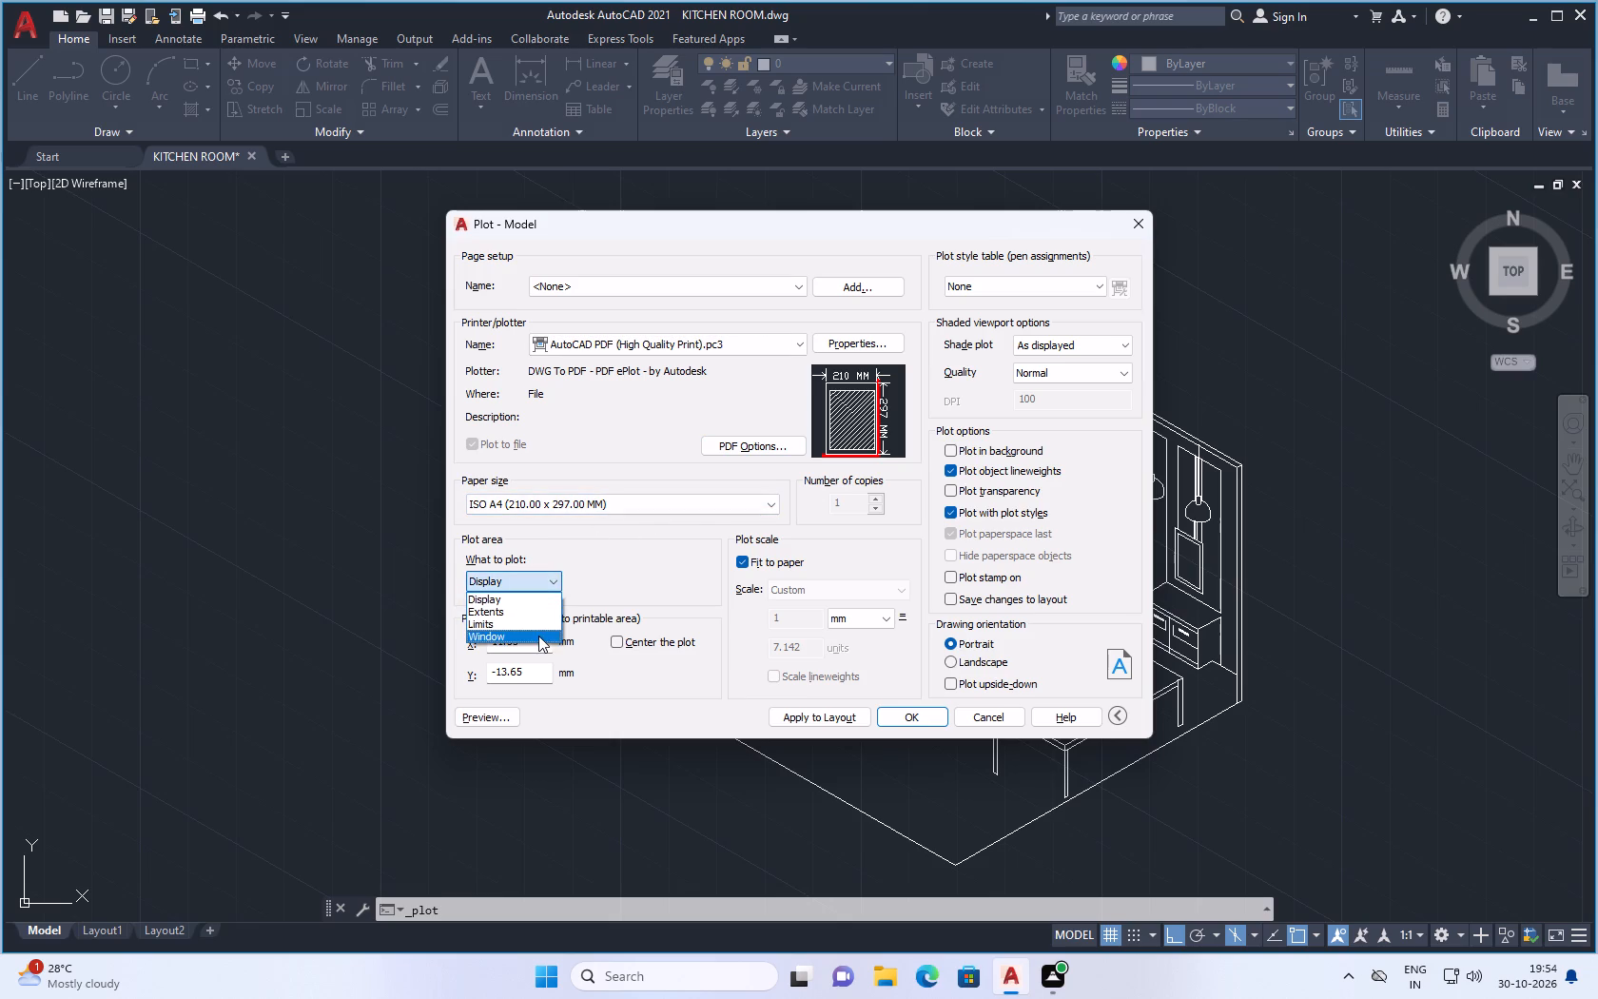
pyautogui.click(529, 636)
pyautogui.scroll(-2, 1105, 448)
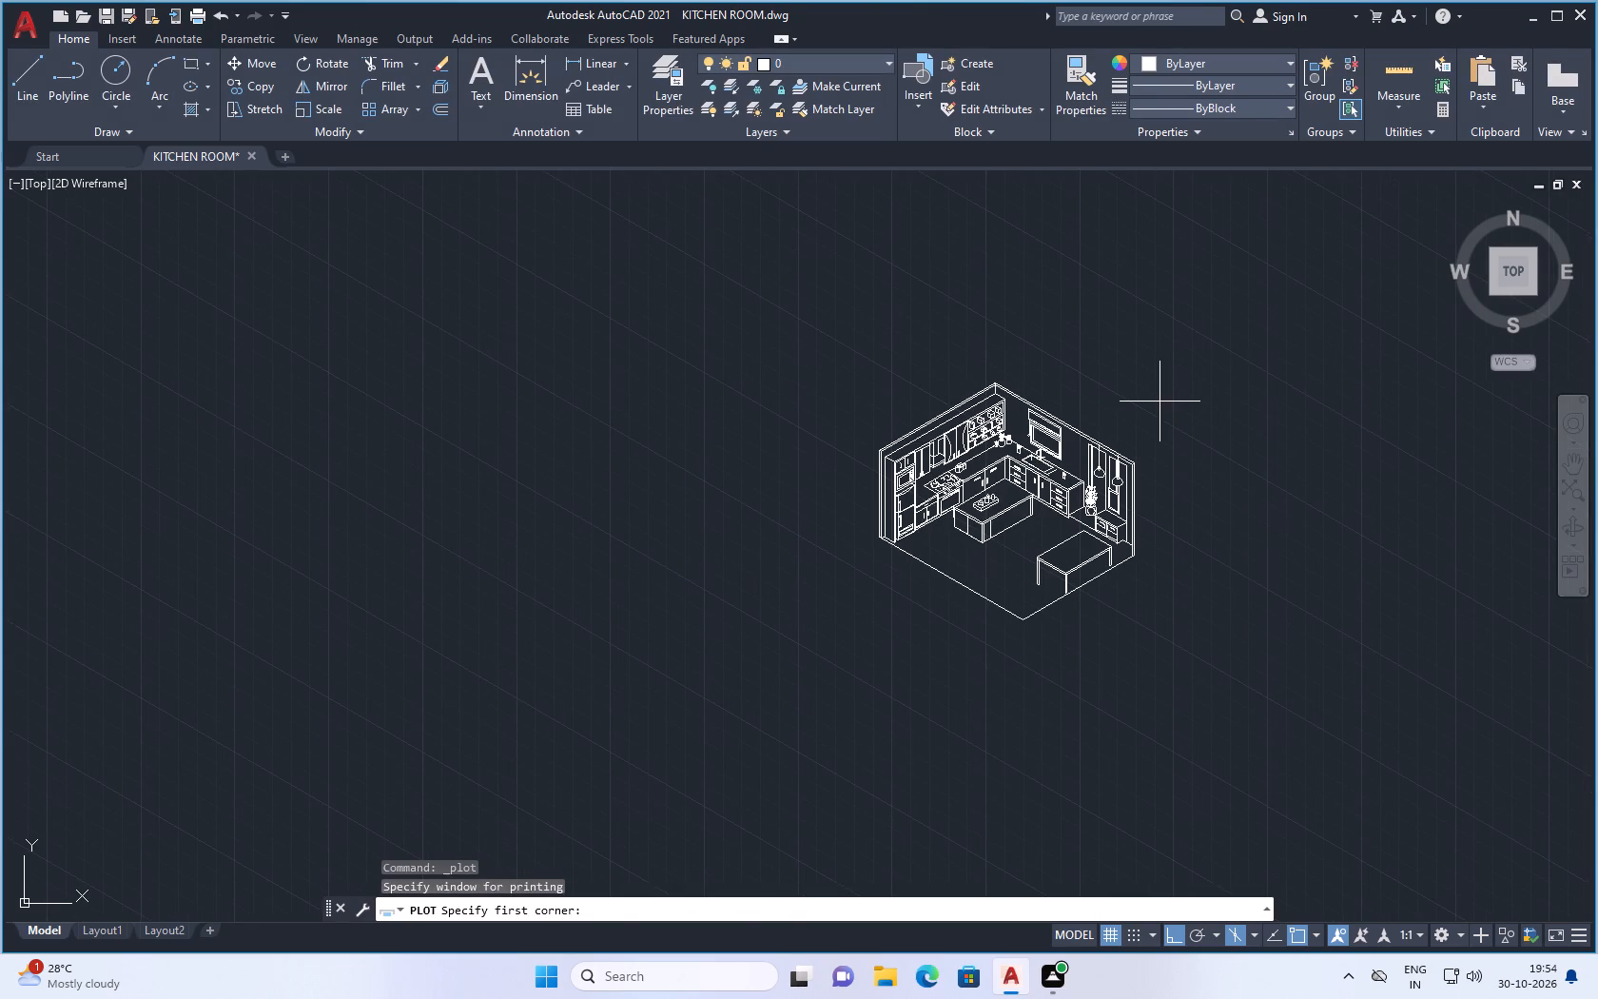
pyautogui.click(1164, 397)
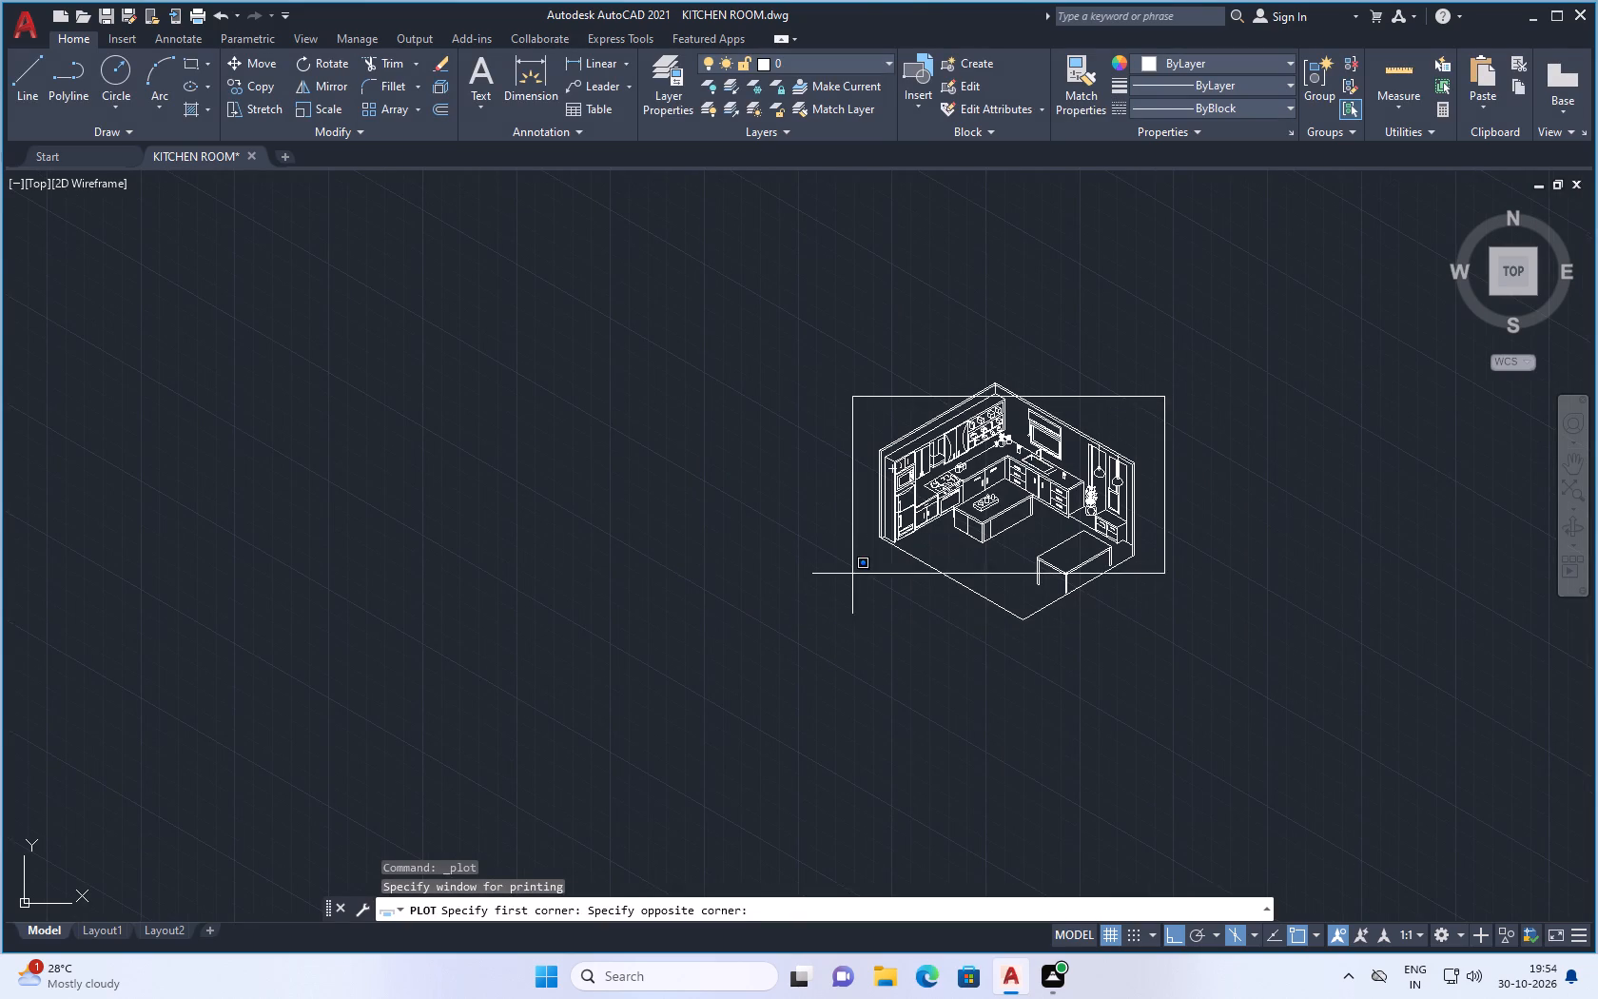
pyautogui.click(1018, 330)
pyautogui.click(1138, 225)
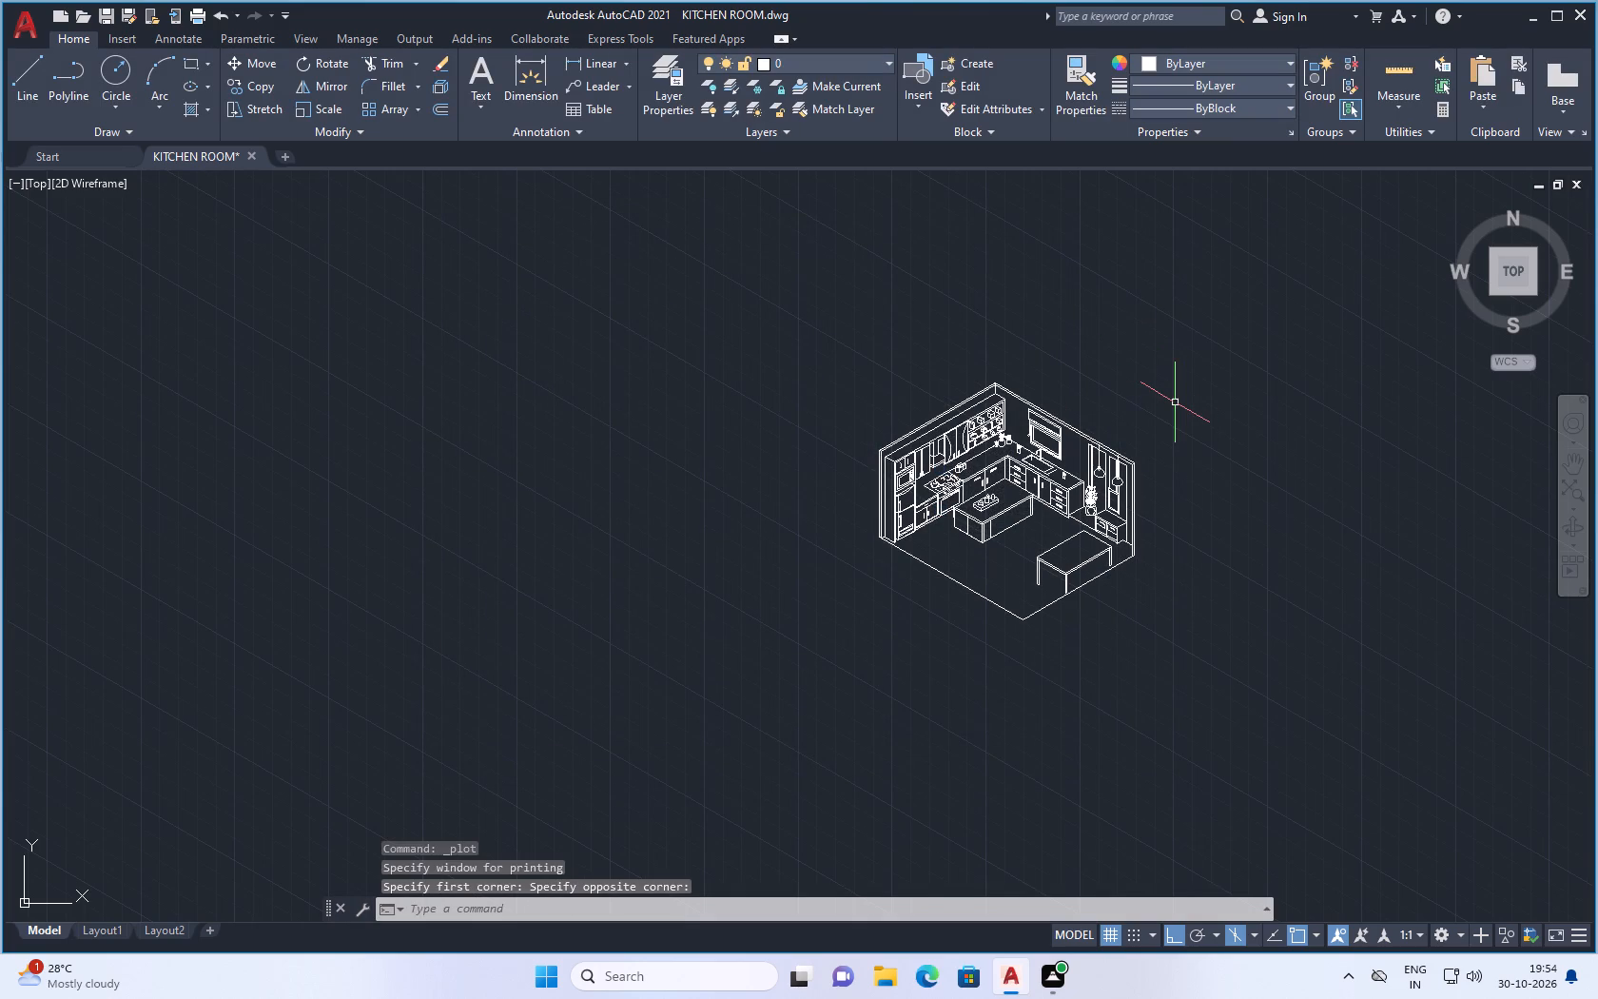
# Set up a plot with the AutoCAD PDF (High Quality Print).pc3 plotter and a Window plot area enclosing the whole kitchen.
pyautogui.hotkey('ctrl', 'p')
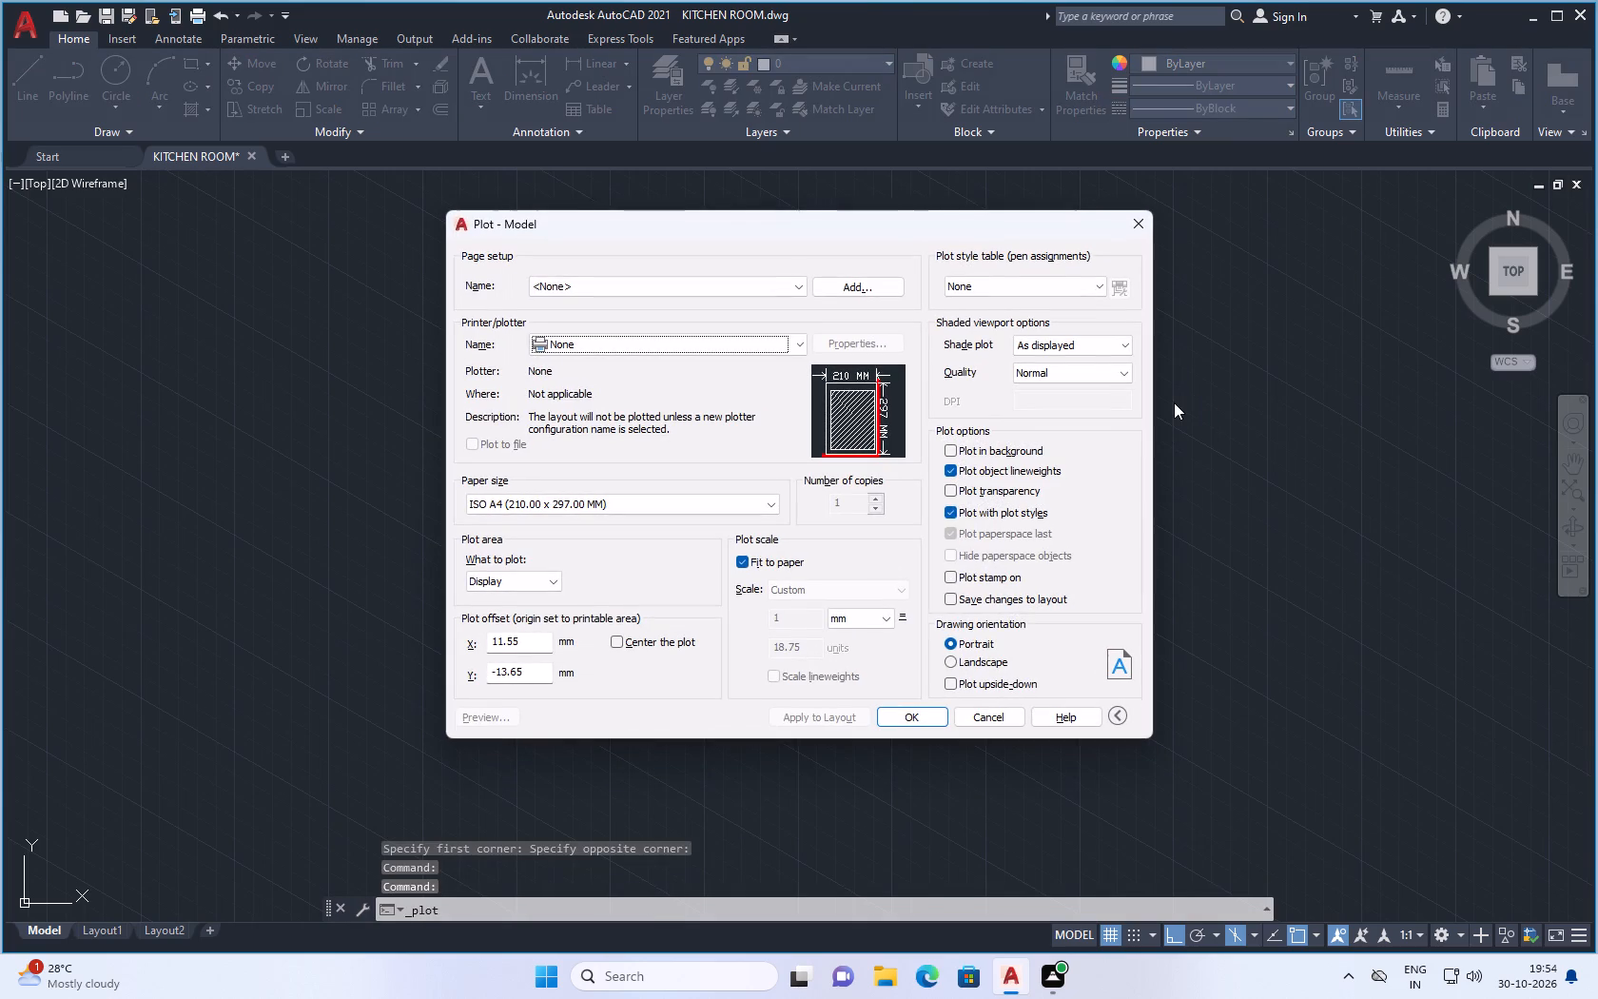
pyautogui.click(801, 346)
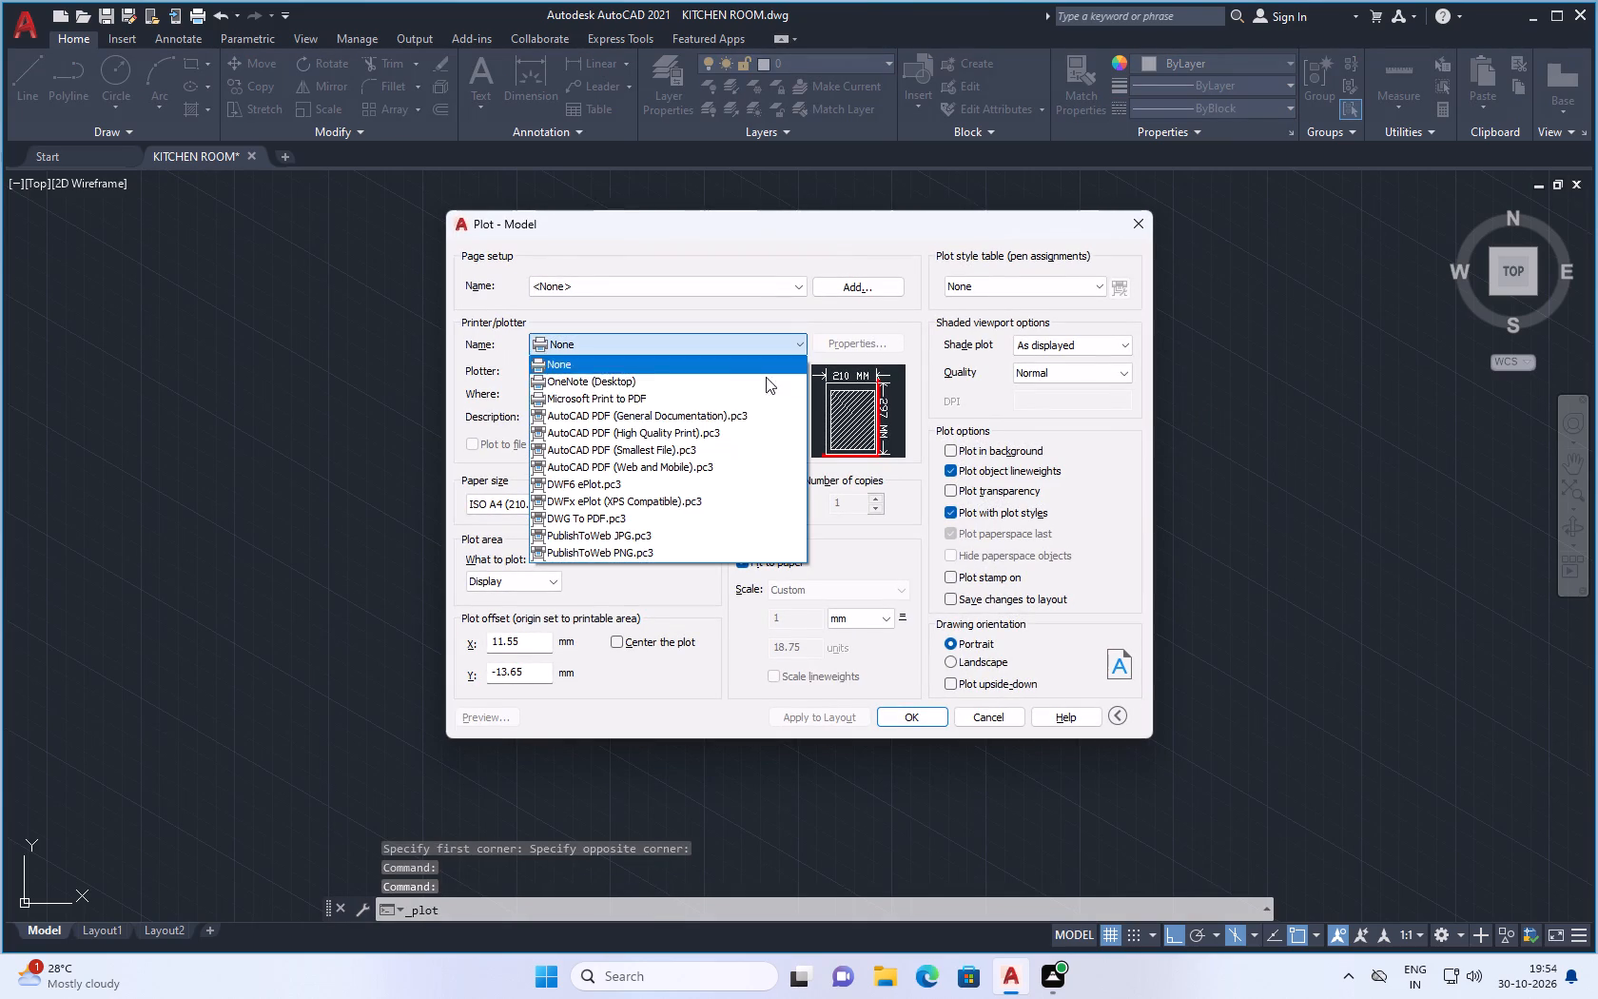
pyautogui.click(672, 433)
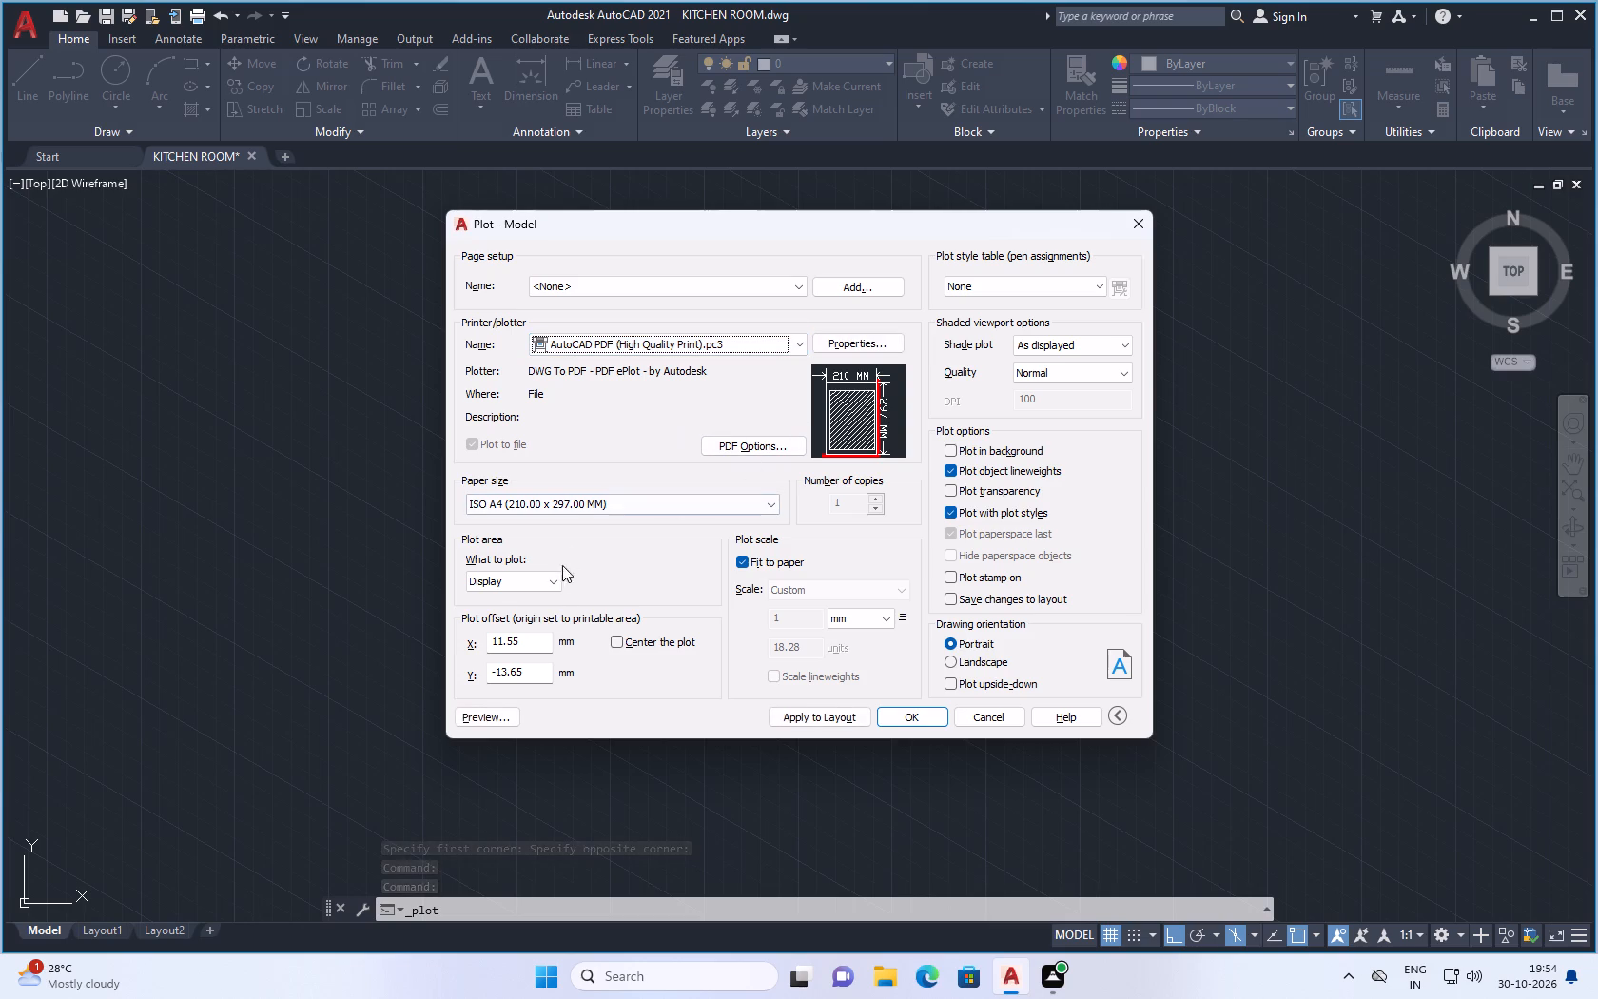
pyautogui.click(552, 578)
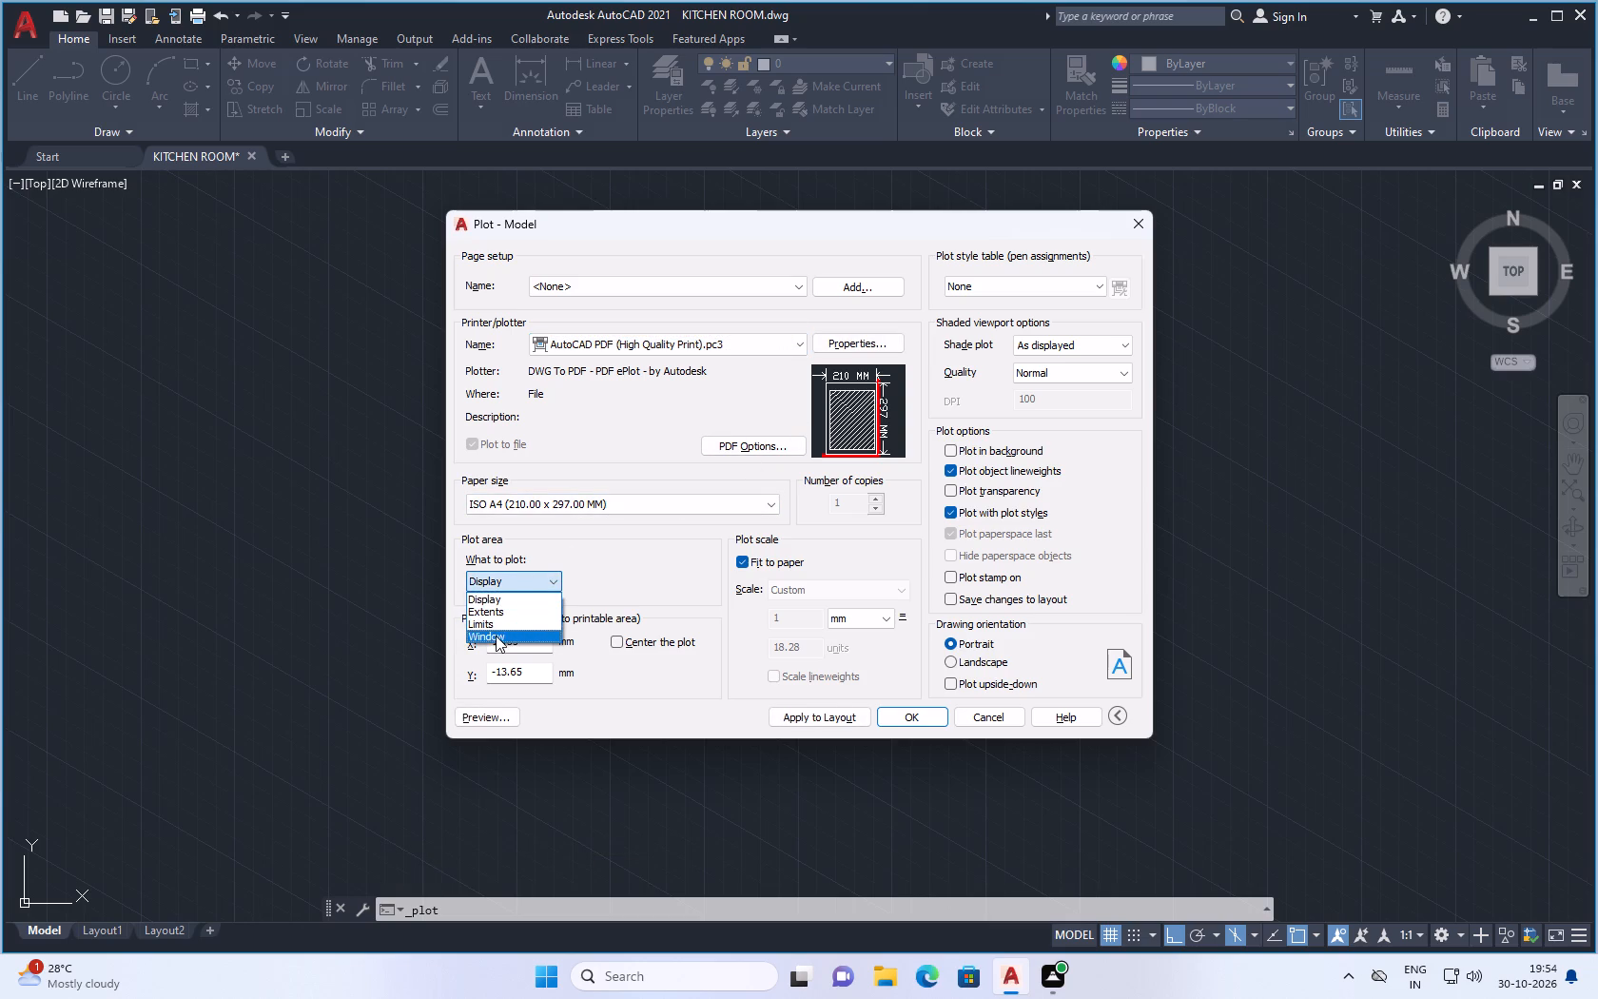
pyautogui.click(496, 636)
pyautogui.moveTo(1175, 322); pyautogui.dragTo(1139, 343)
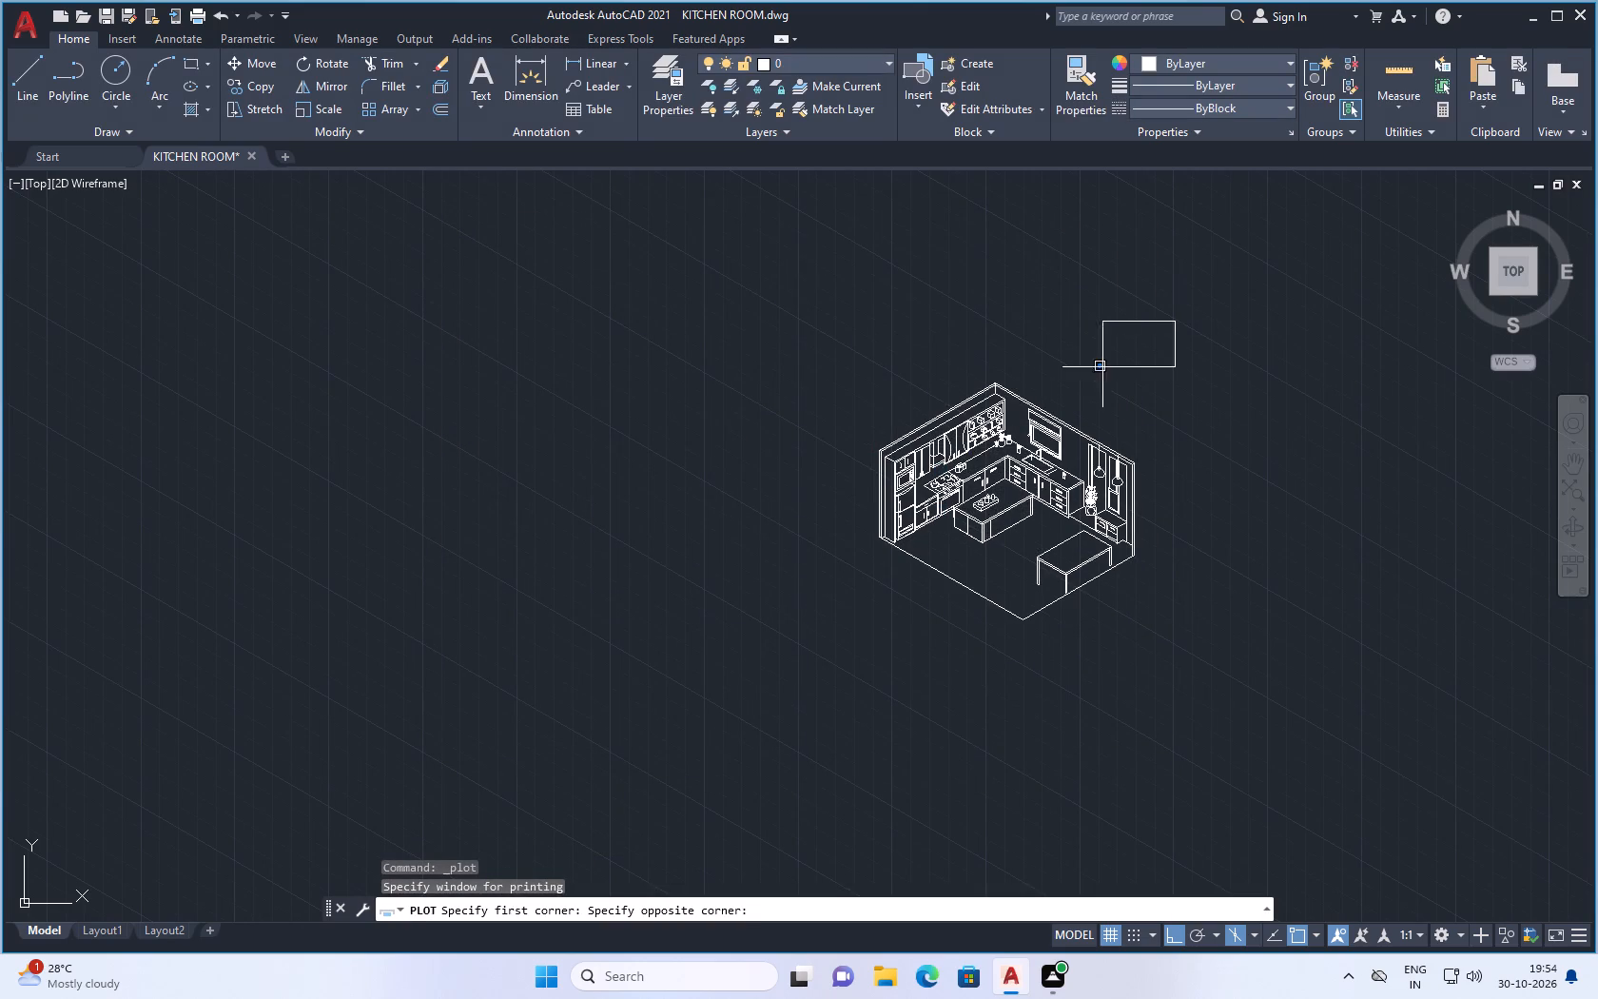
pyautogui.click(822, 648)
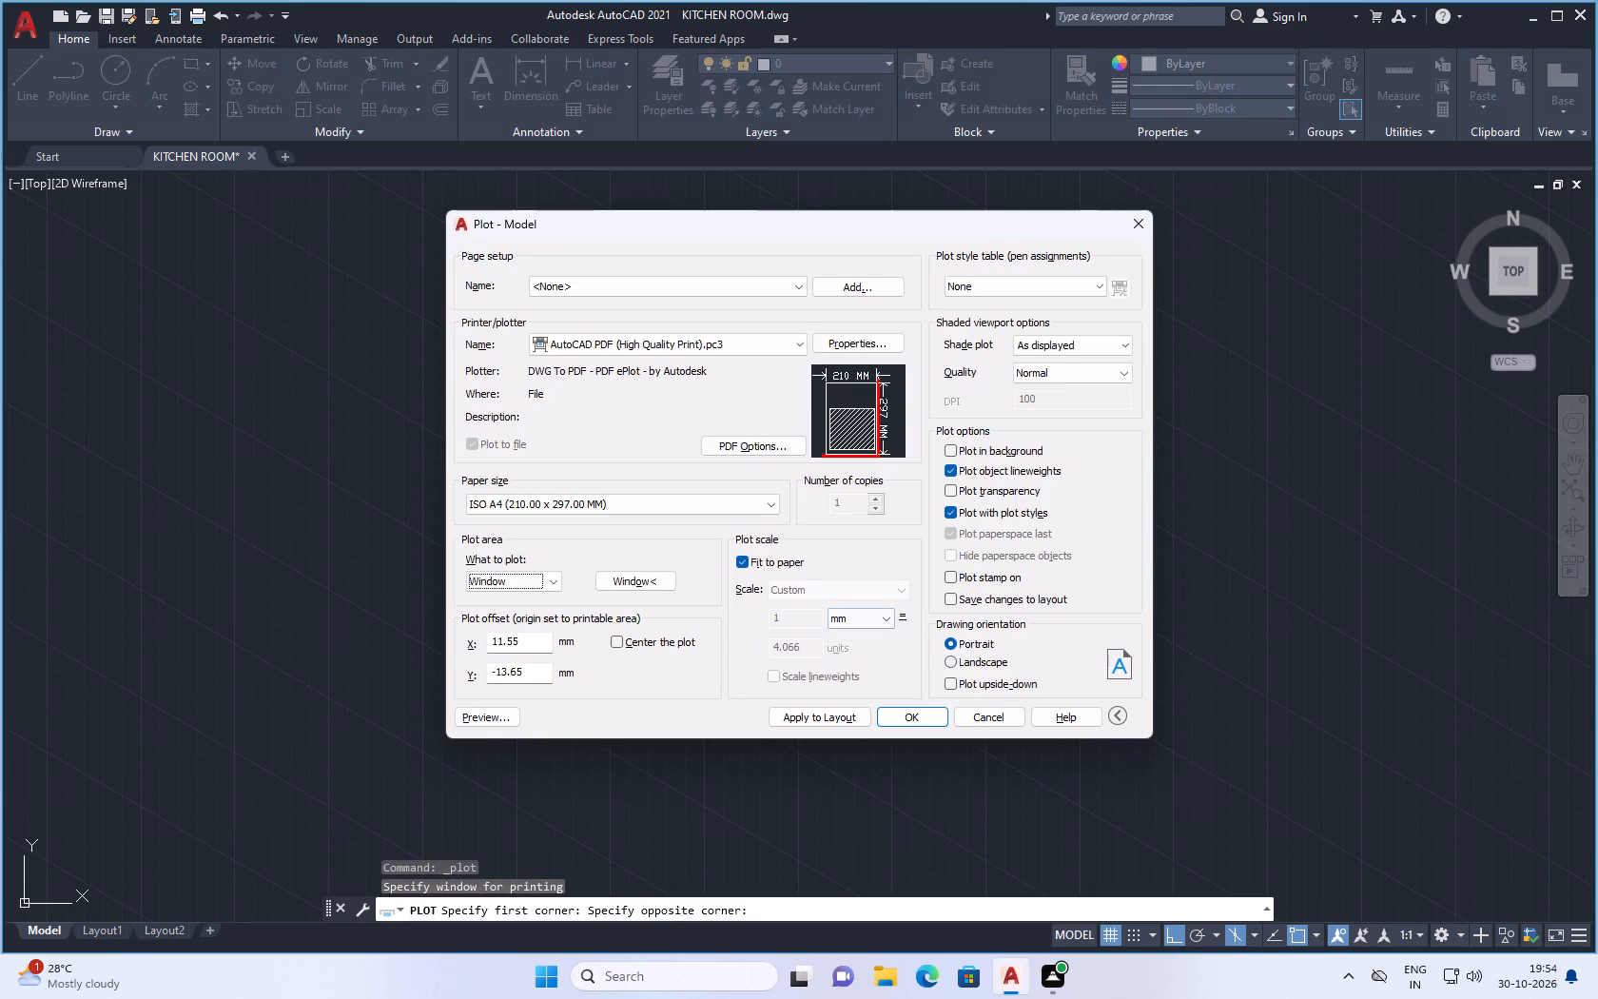
# Center the plot on the sheet and preview the kitchen at closer range.
pyautogui.click(617, 640)
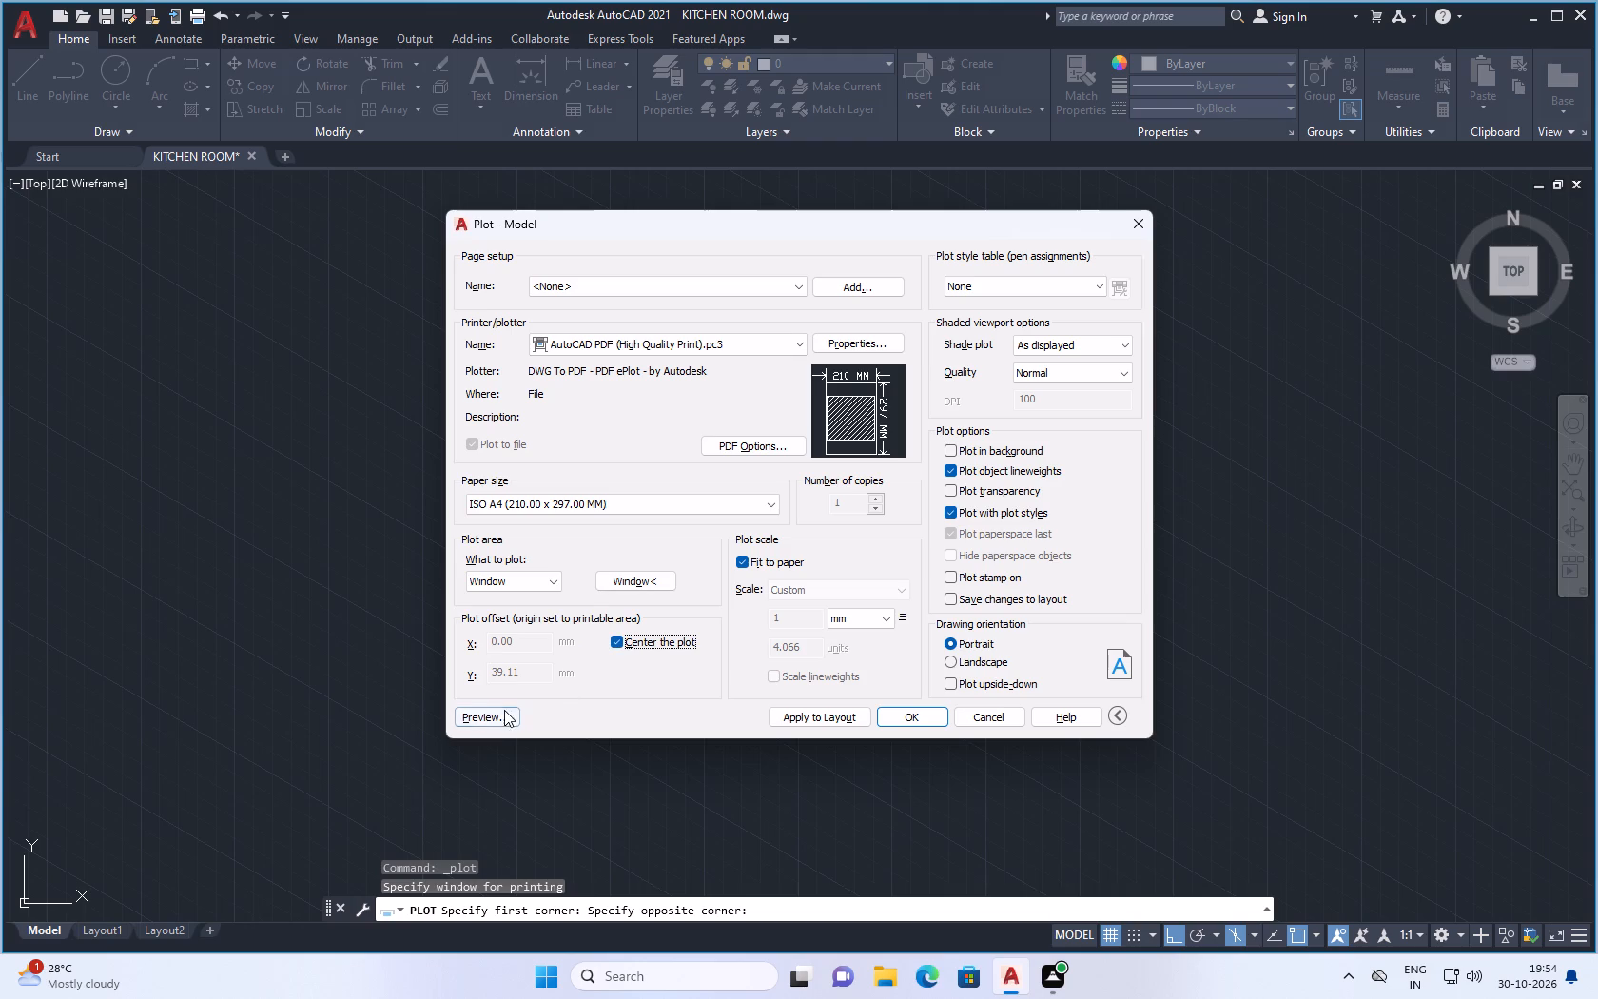
pyautogui.click(493, 715)
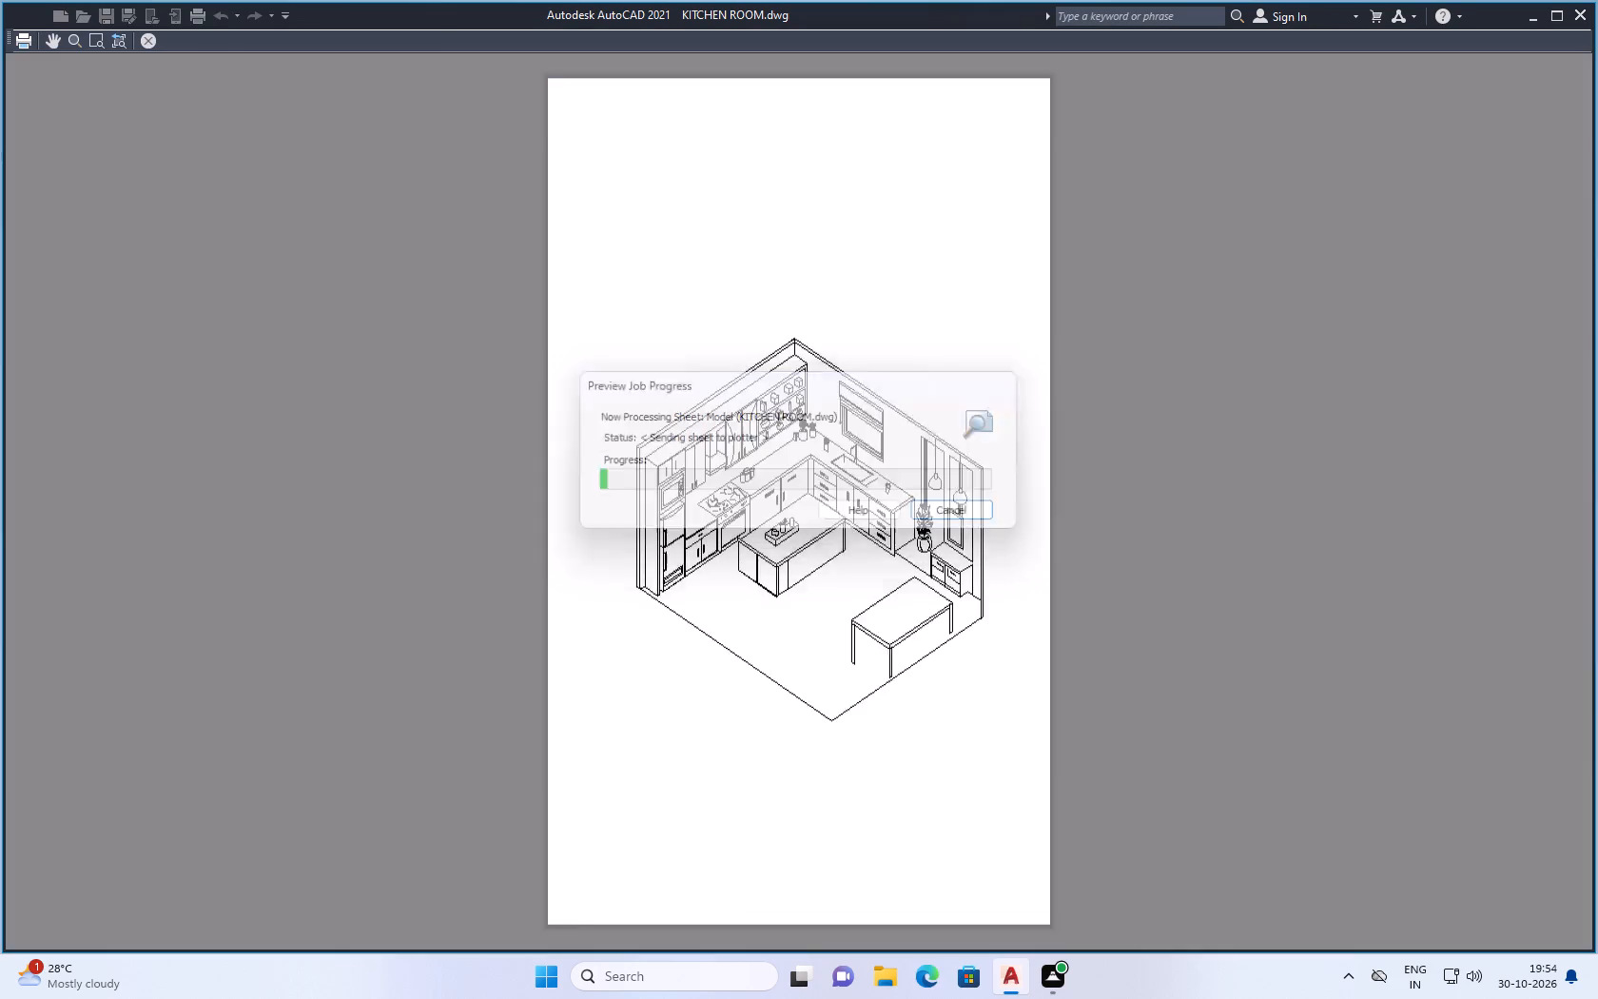
pyautogui.scroll(2, 874, 533)
pyautogui.scroll(2, 413, 411)
pyautogui.scroll(-1, 547, 419)
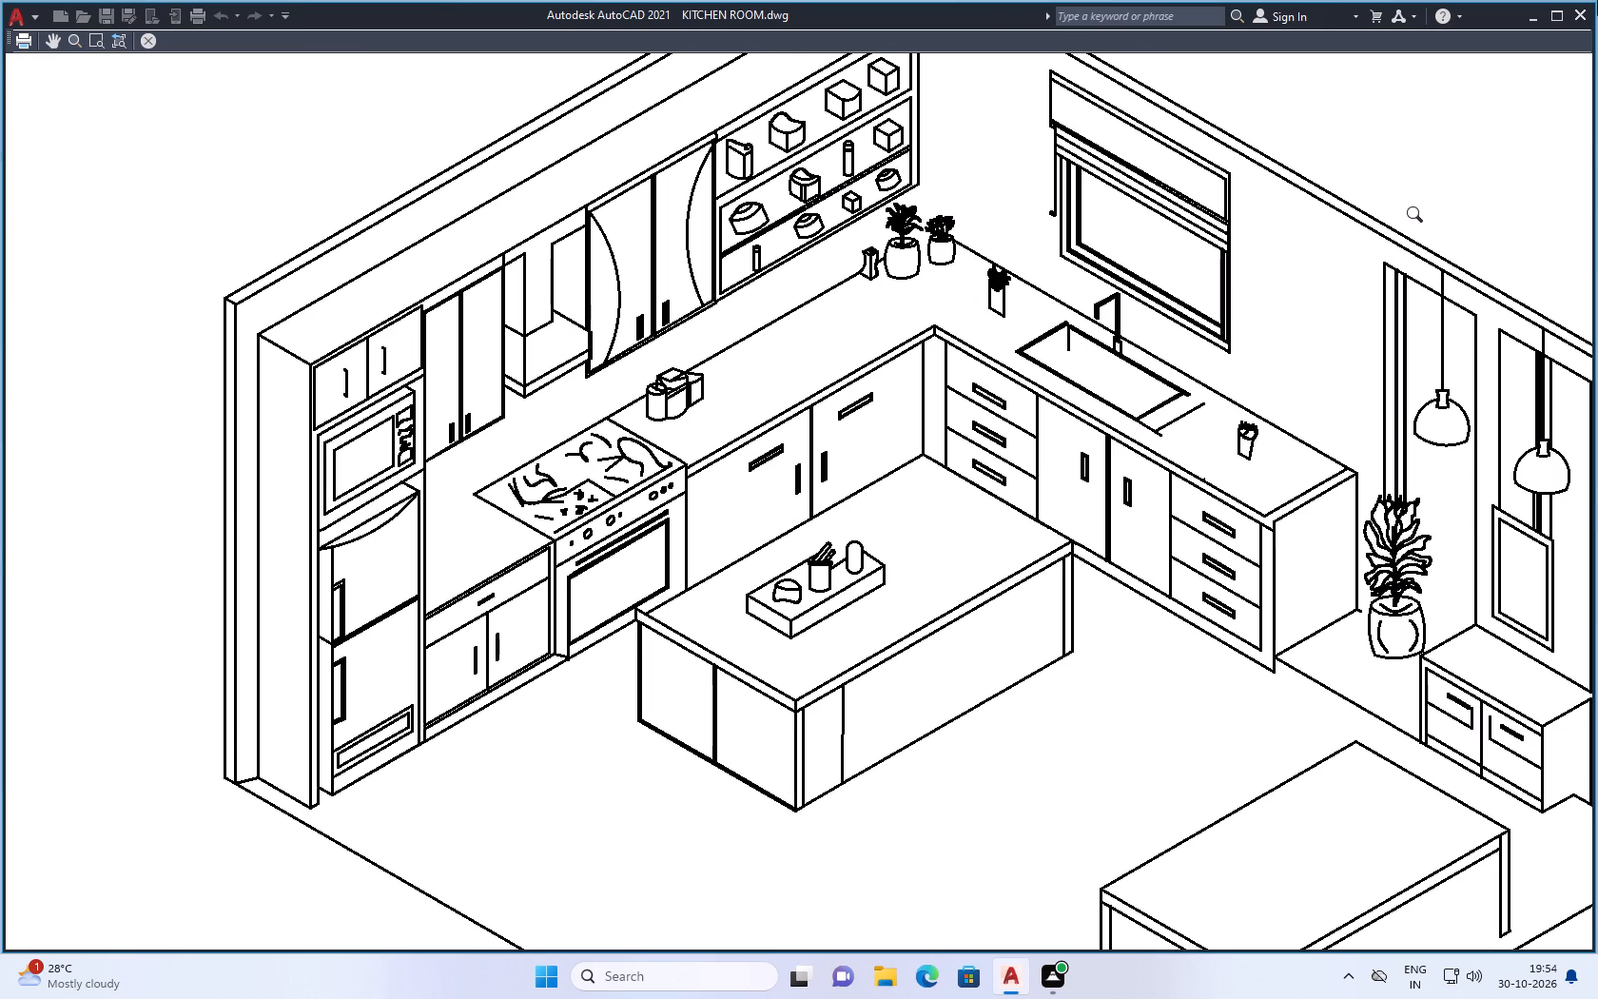
pyautogui.click(1588, 10)
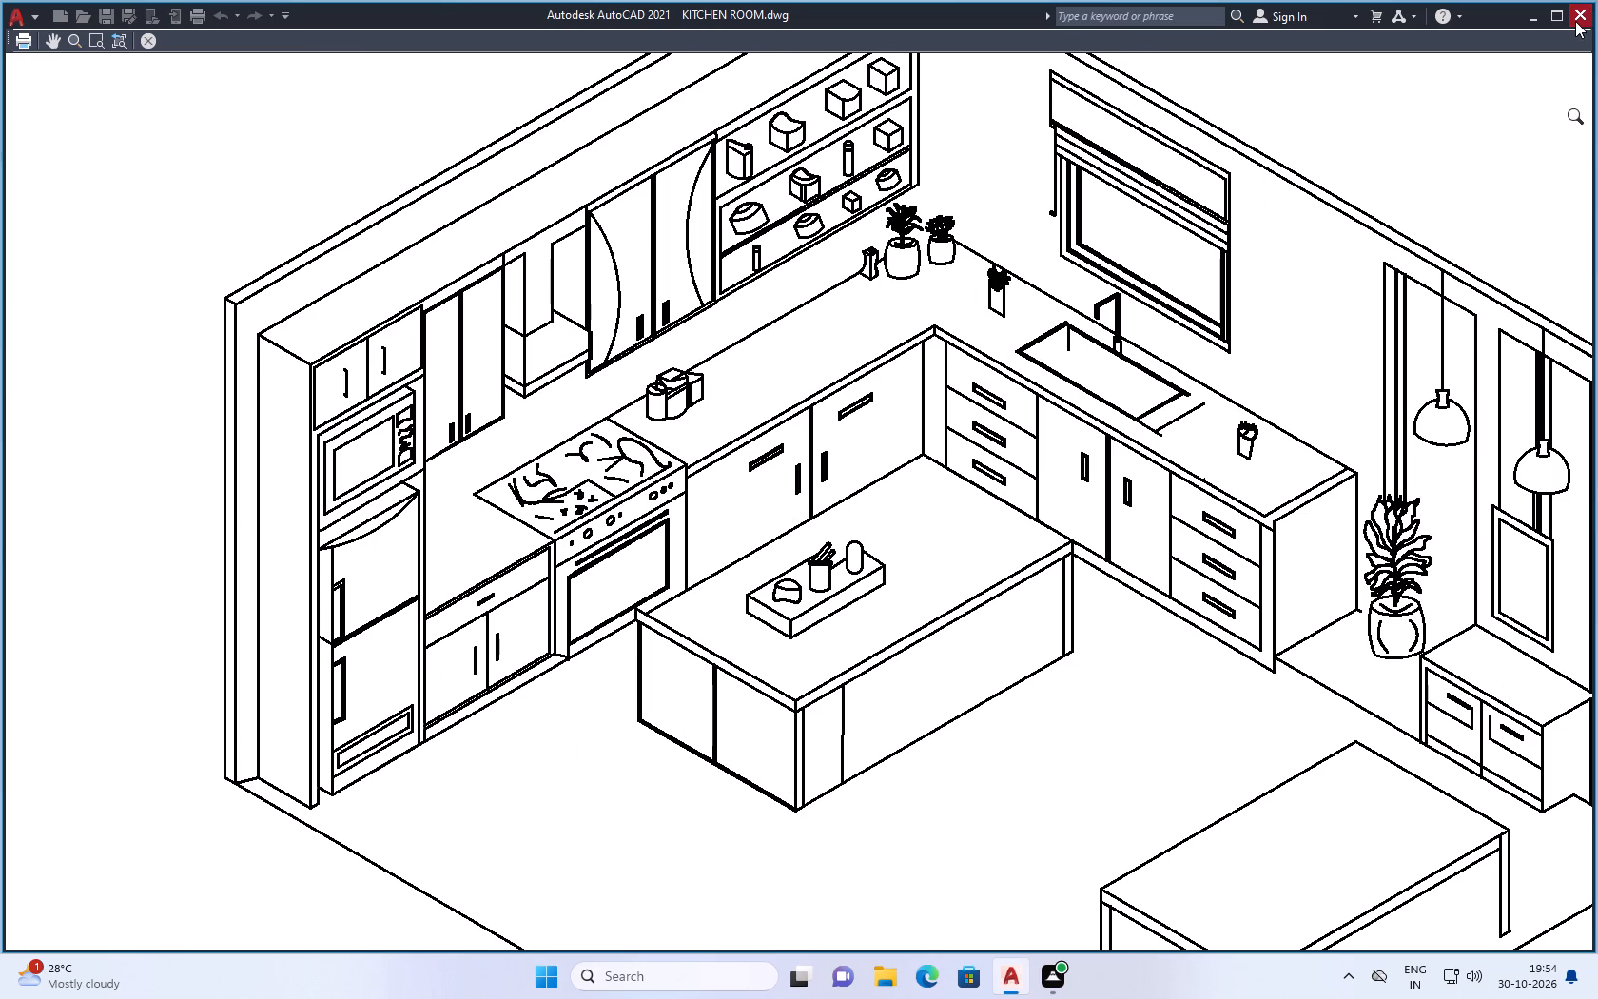
pyautogui.click(1578, 15)
pyautogui.click(1586, 15)
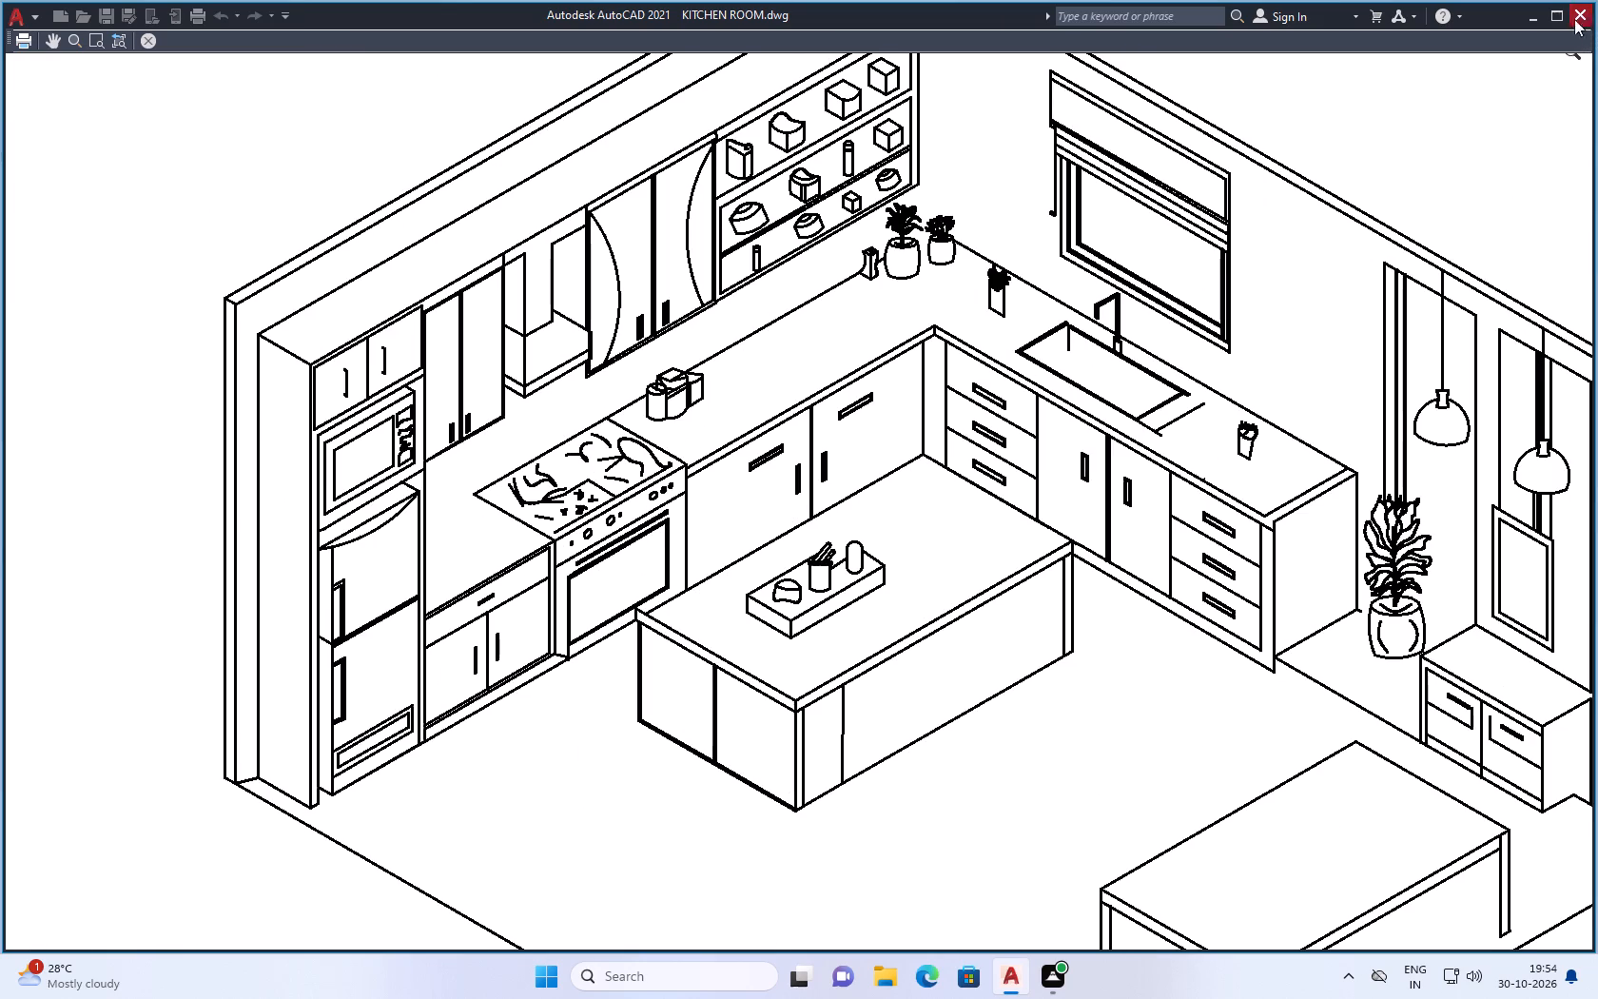
pyautogui.click(1584, 6)
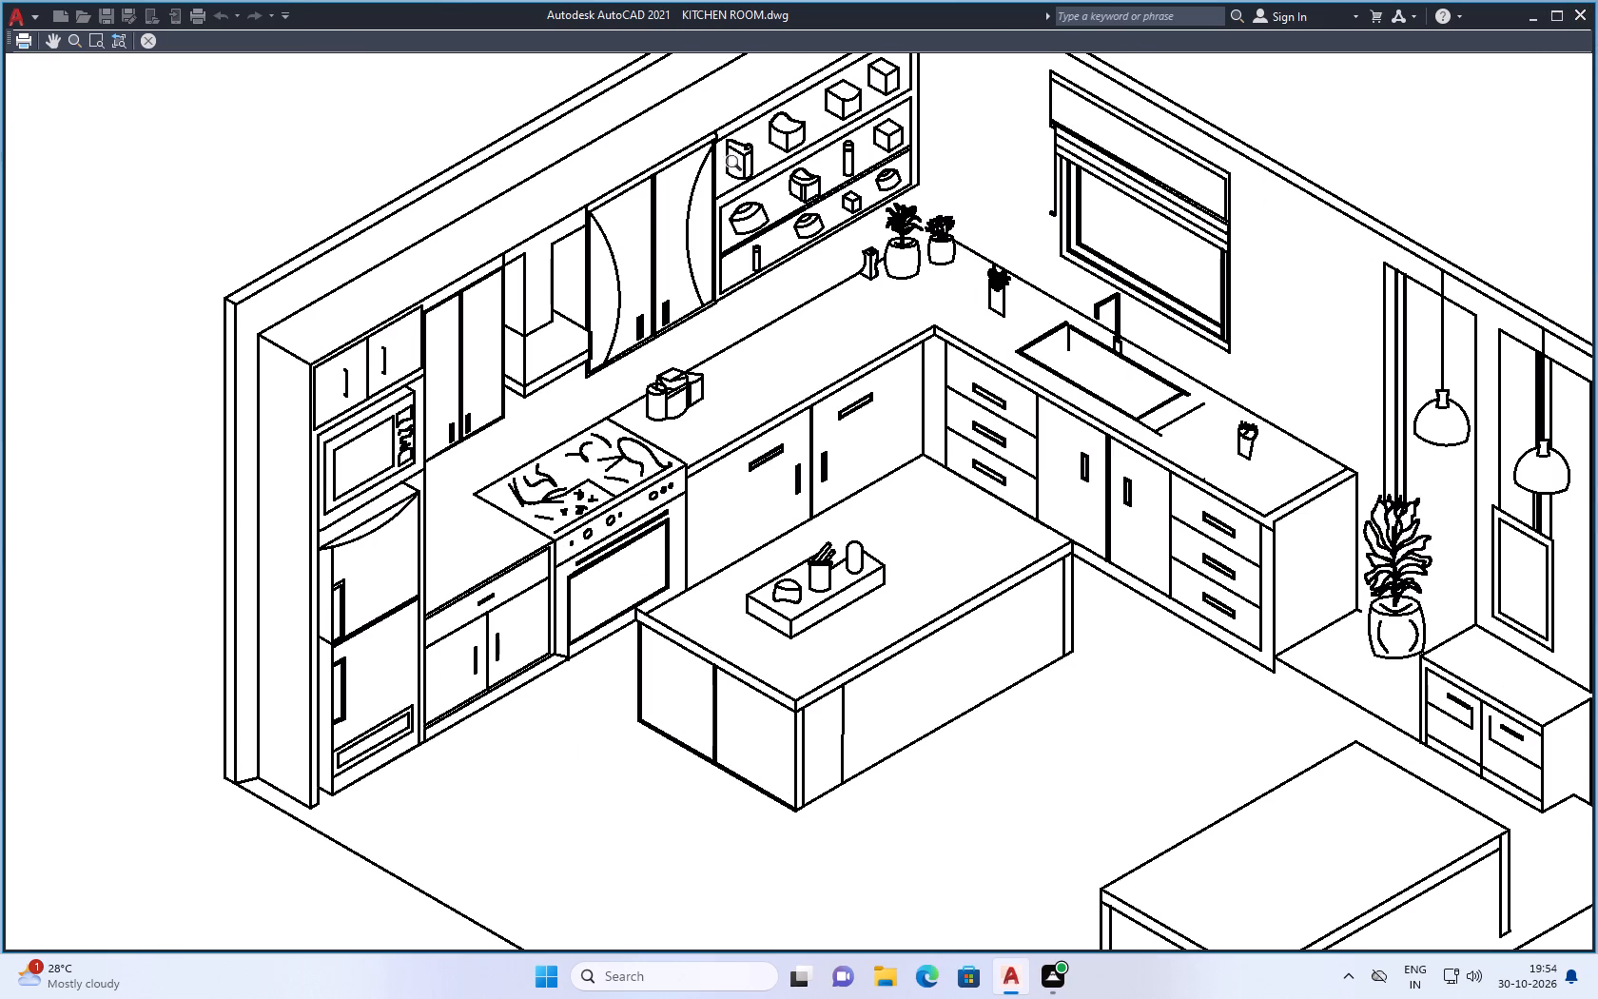
# Plot the previewed kitchen sheet to PDF.
pyautogui.click(29, 33)
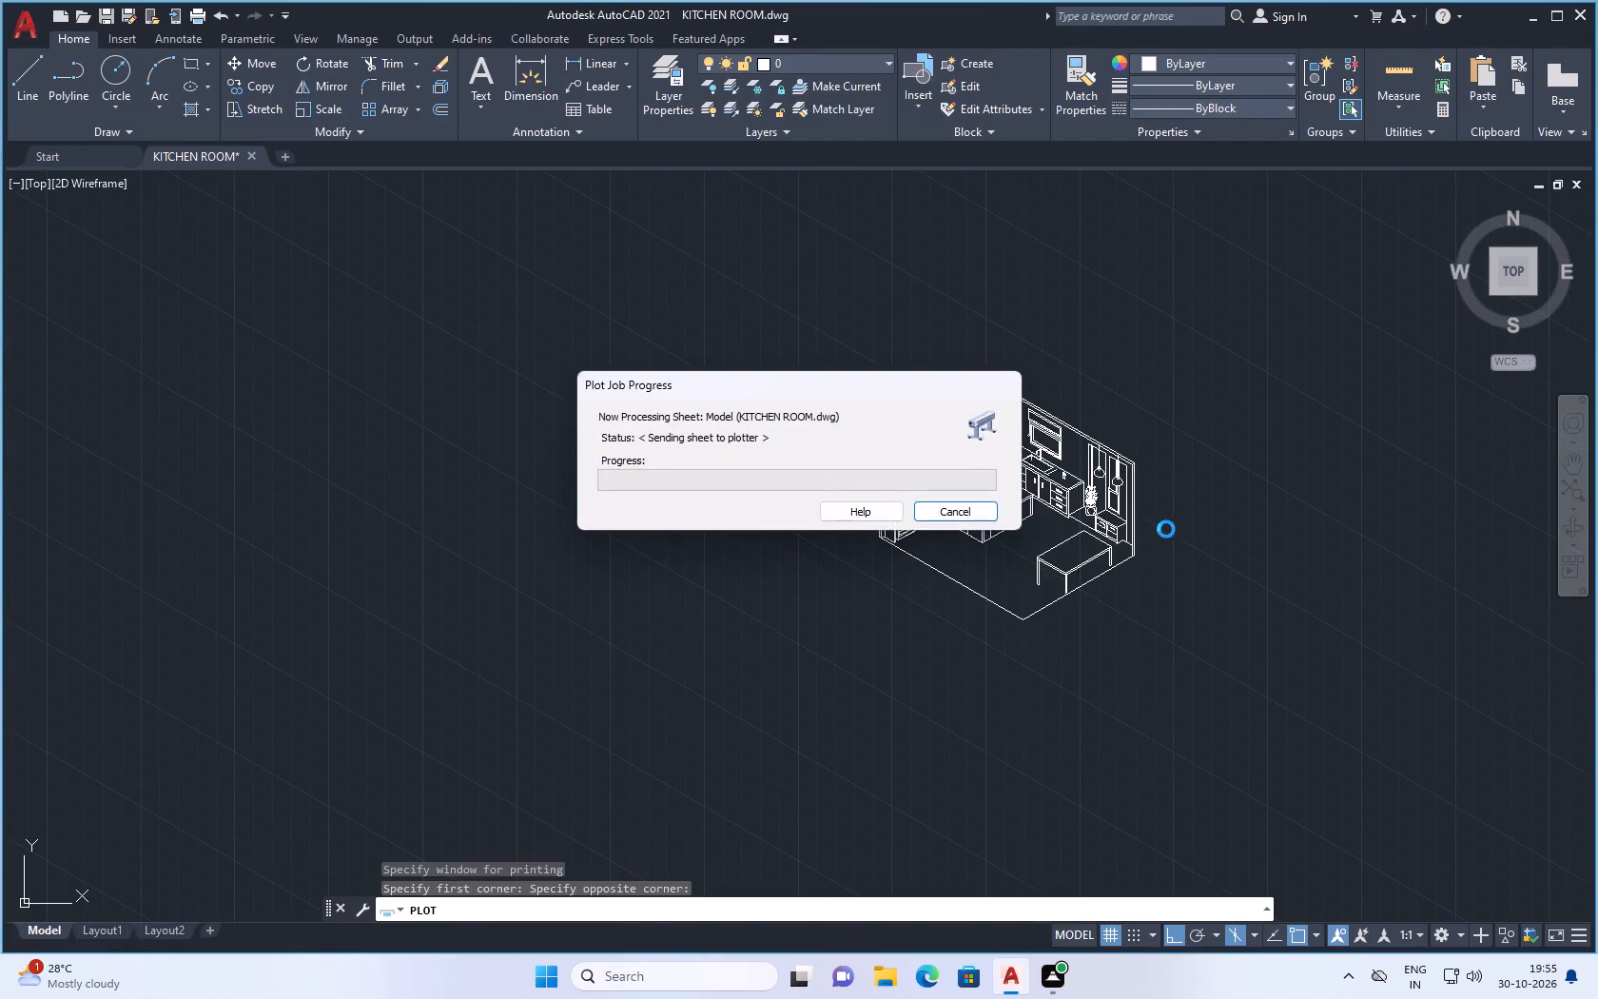
pyautogui.click(1086, 224)
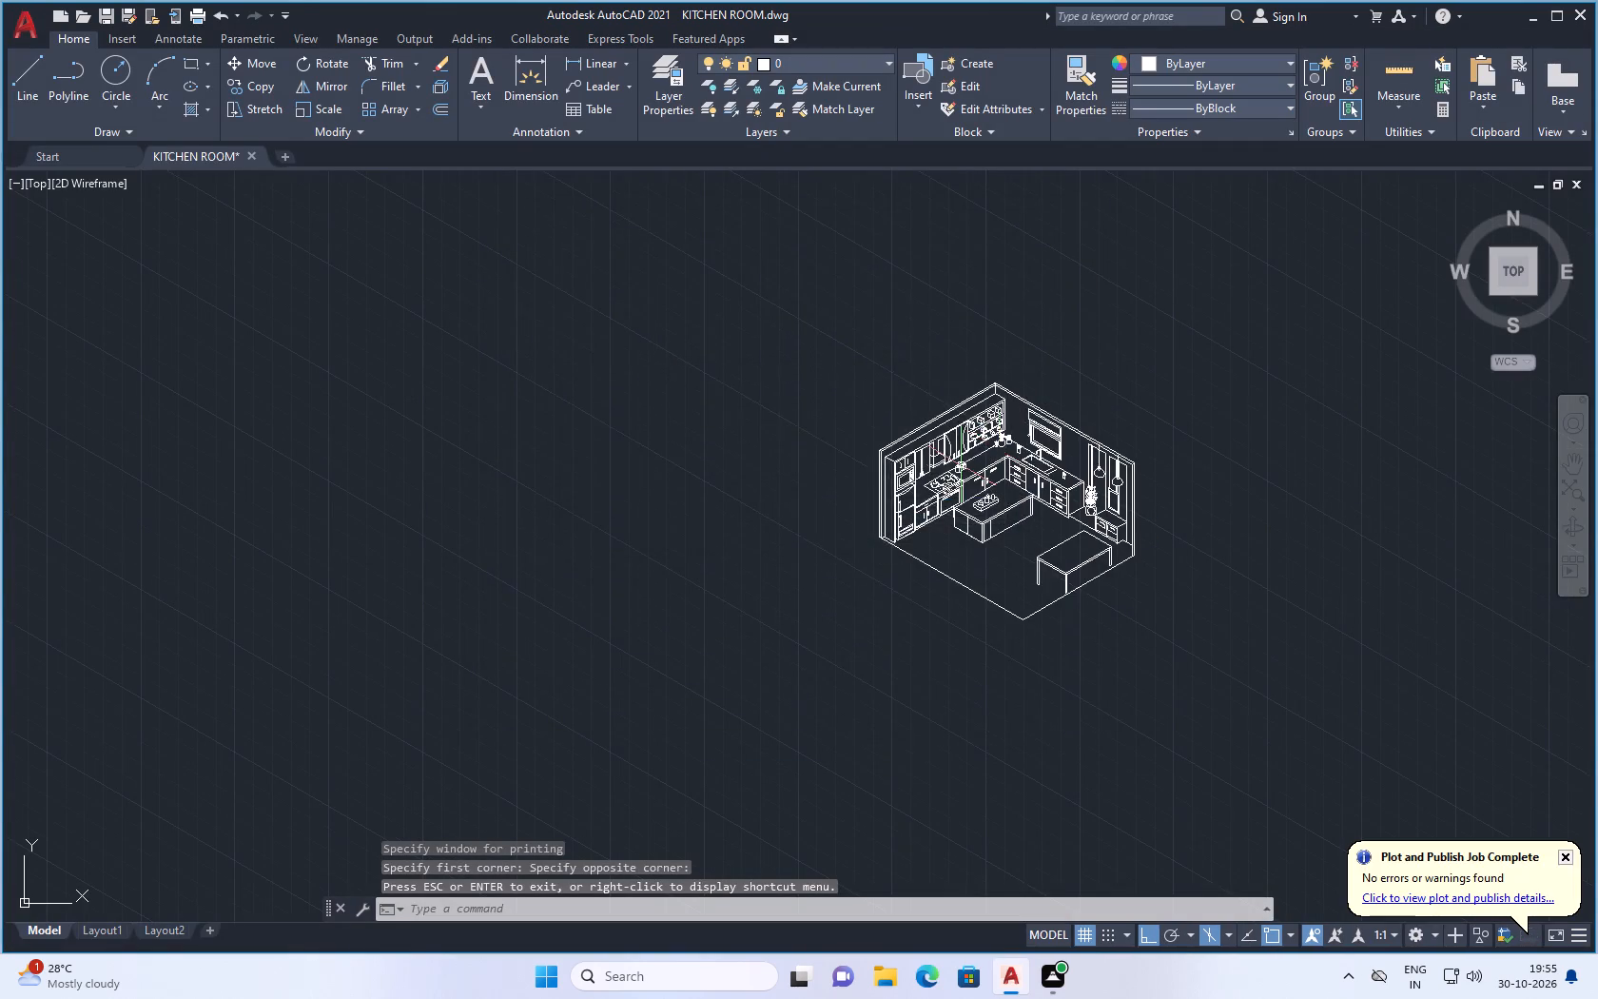
# Draw the sloping top edge and far vertical edge of a small outline between the refrigerator and stove, using isoplanes Top and Right.
pyautogui.scroll(2, 963, 513)
pyautogui.scroll(2, 840, 453)
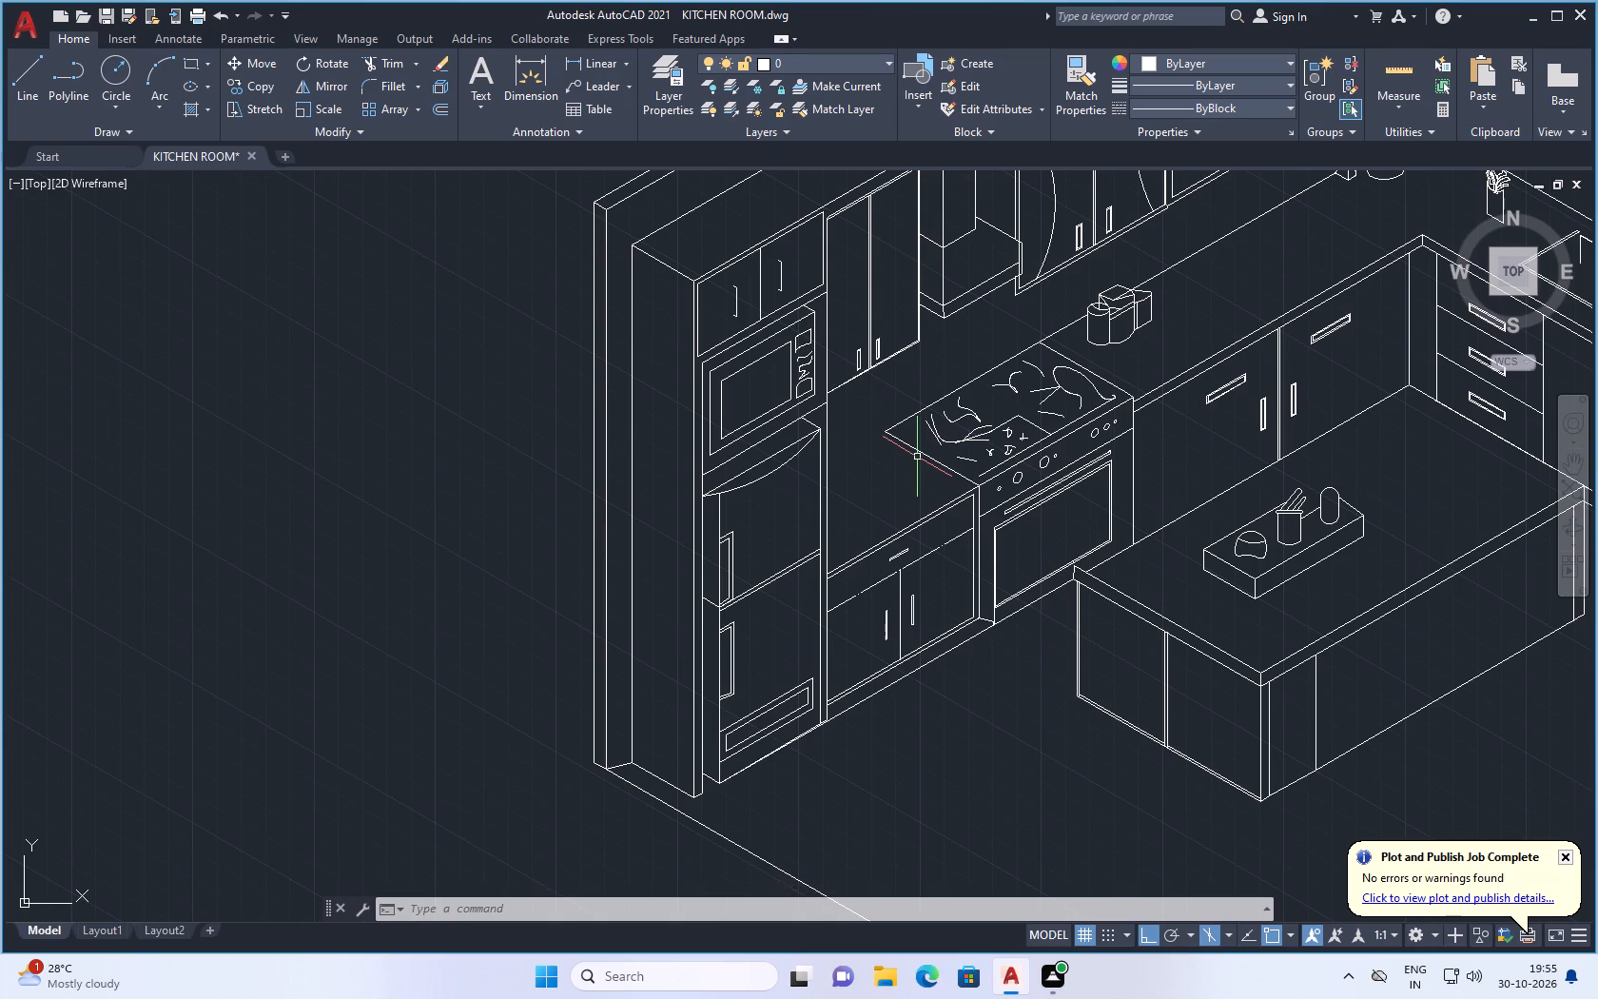
pyautogui.scroll(1, 890, 435)
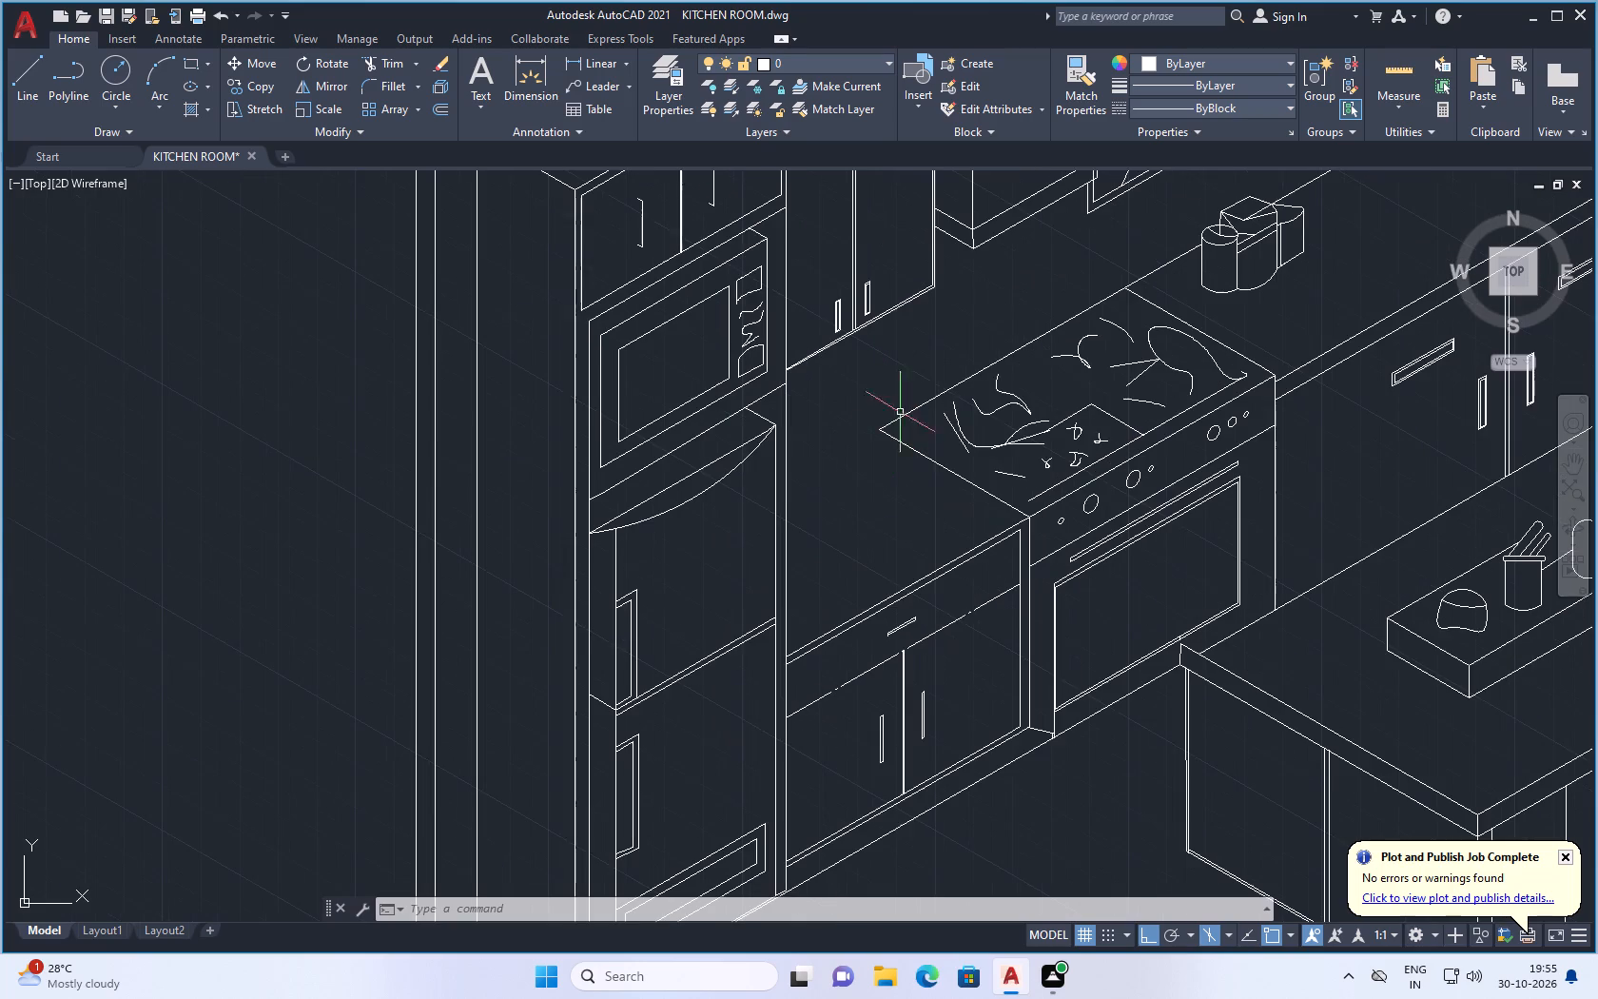
pyautogui.click(20, 64)
pyautogui.scroll(1, 828, 449)
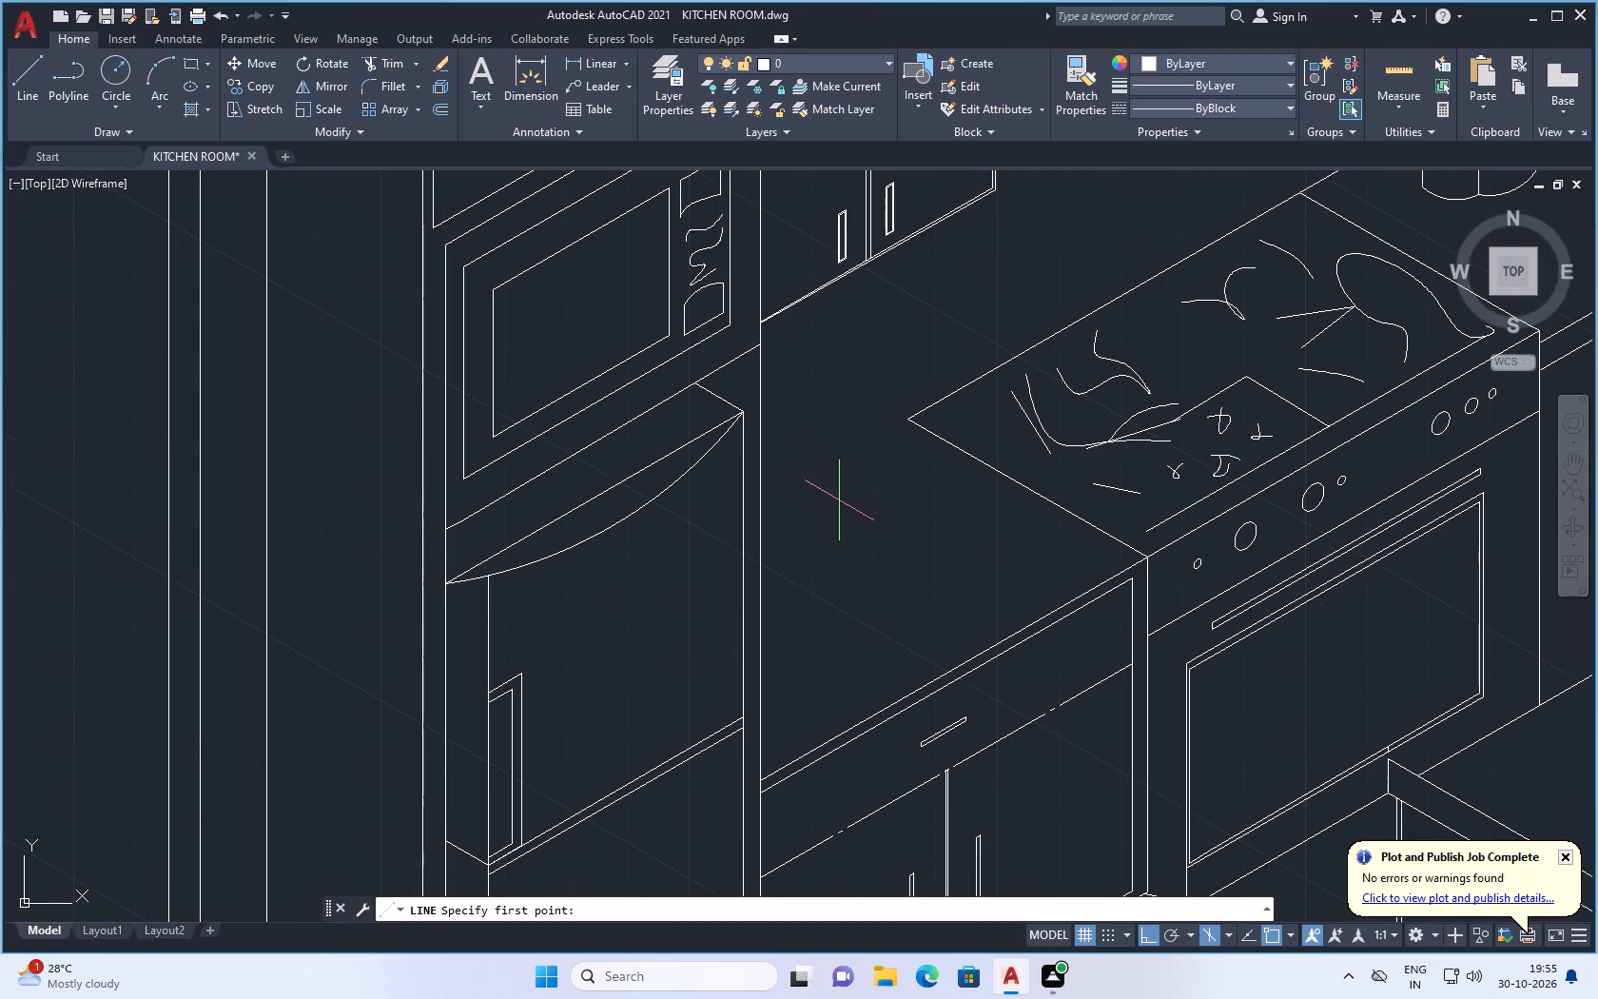
pyautogui.click(838, 494)
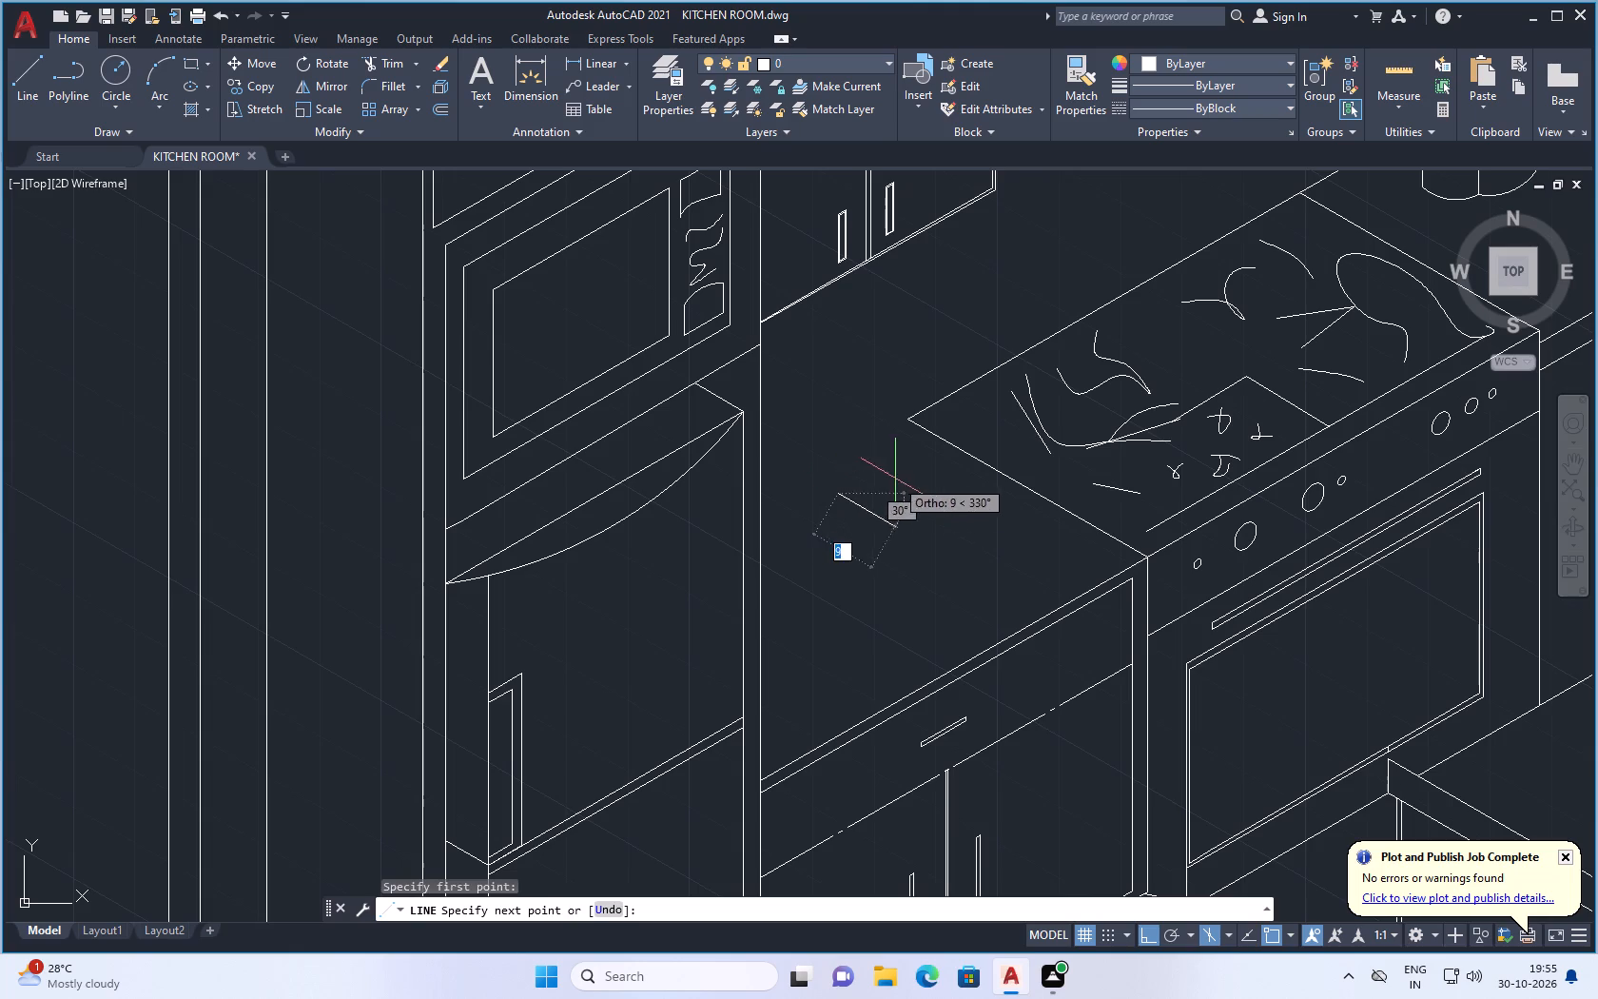
pyautogui.click(1224, 934)
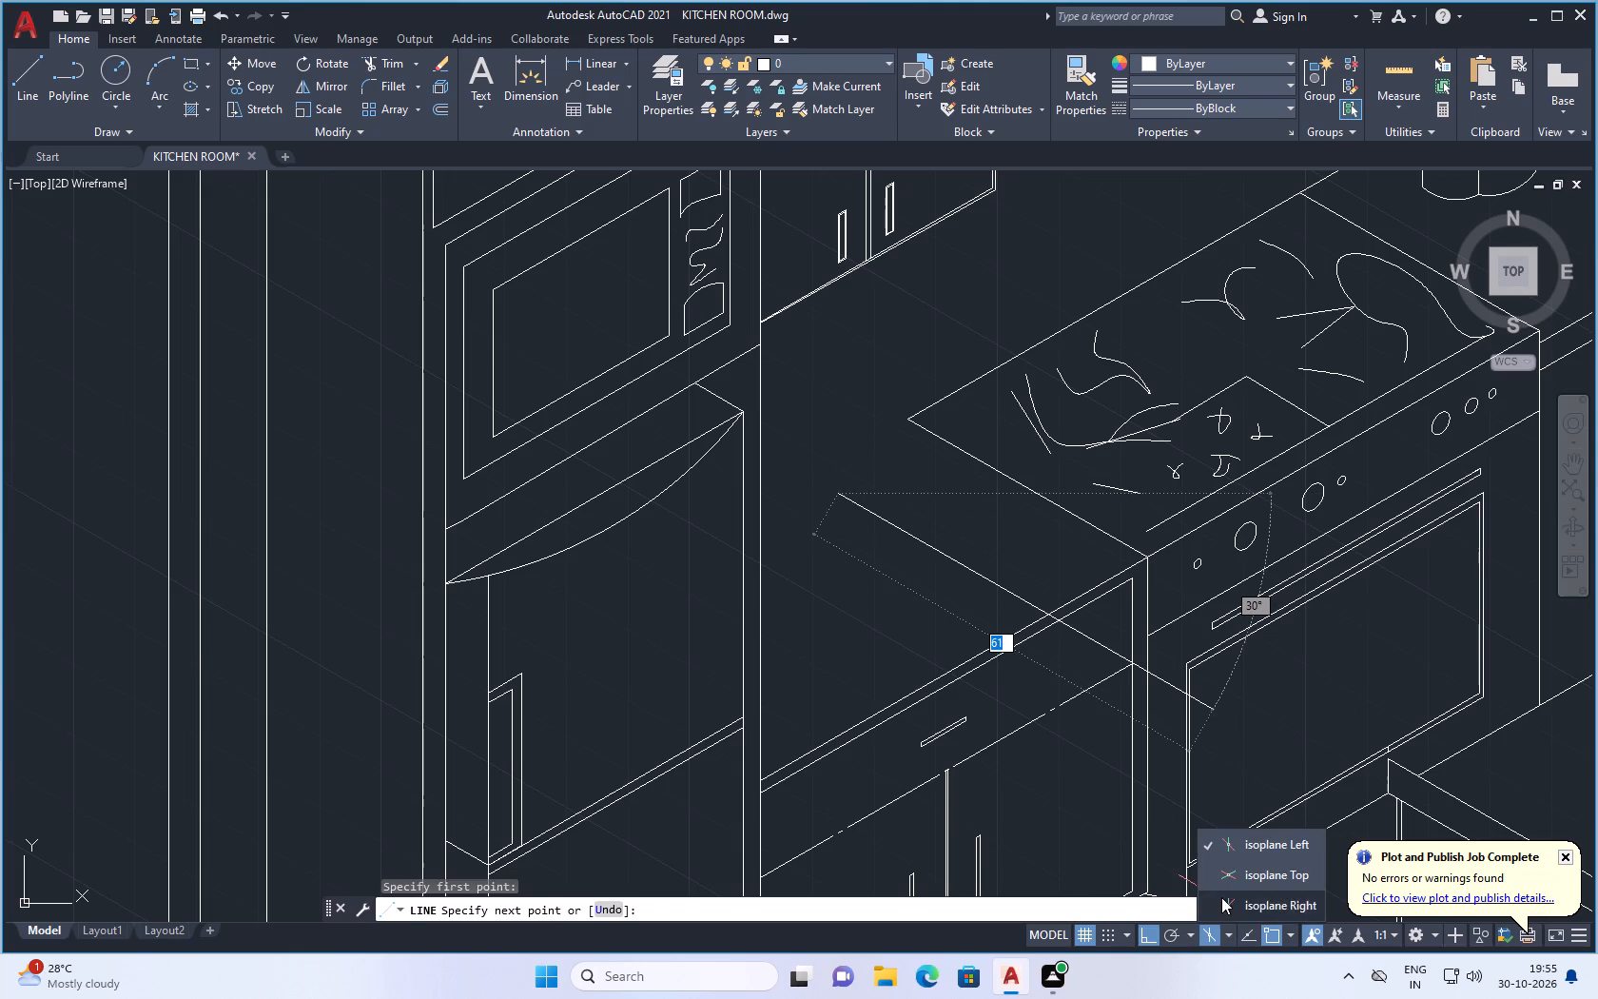
pyautogui.click(1232, 873)
pyautogui.scroll(1, 920, 493)
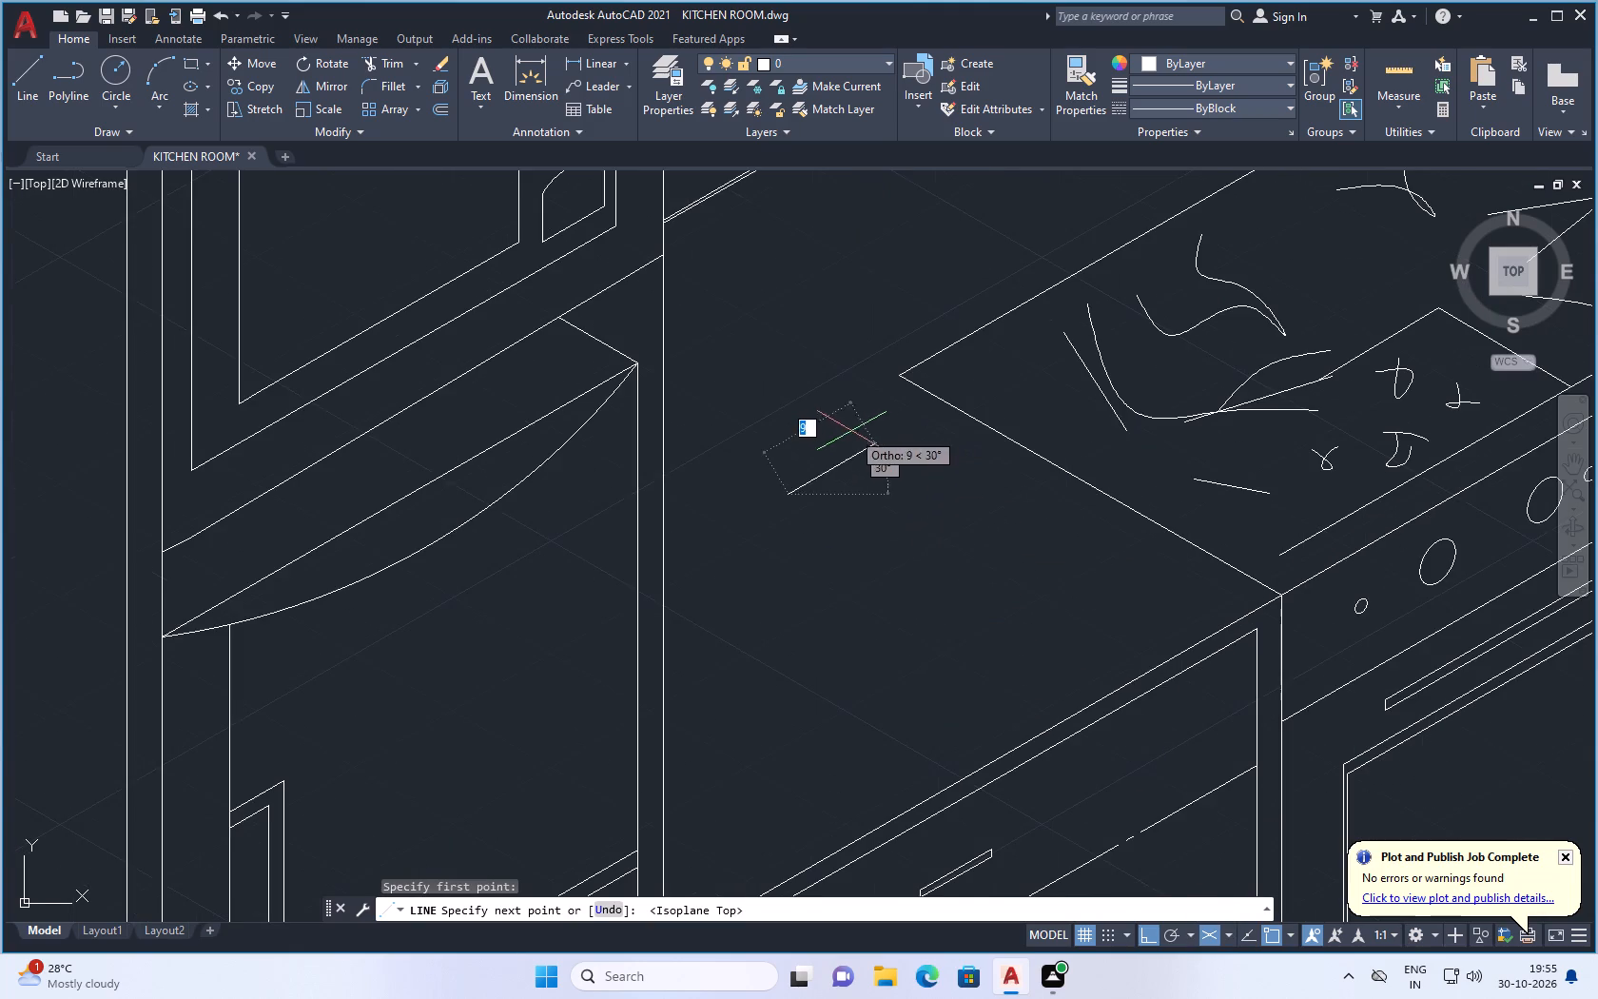
pyautogui.scroll(1, 849, 460)
pyautogui.click(848, 471)
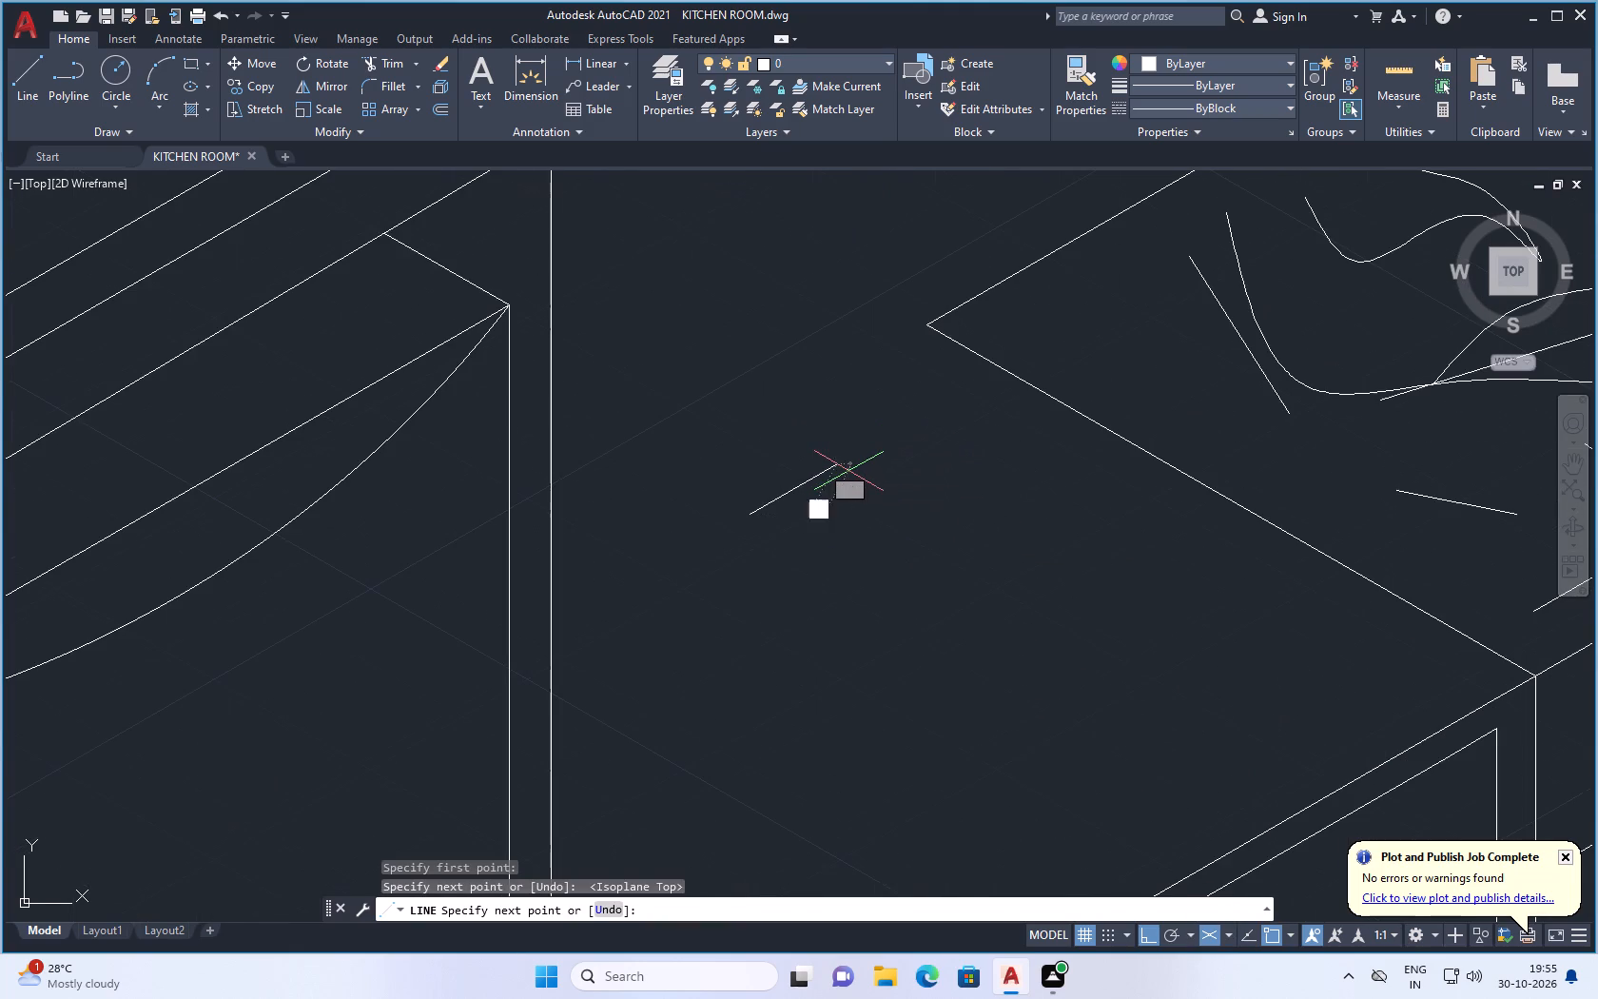
pyautogui.click(1226, 931)
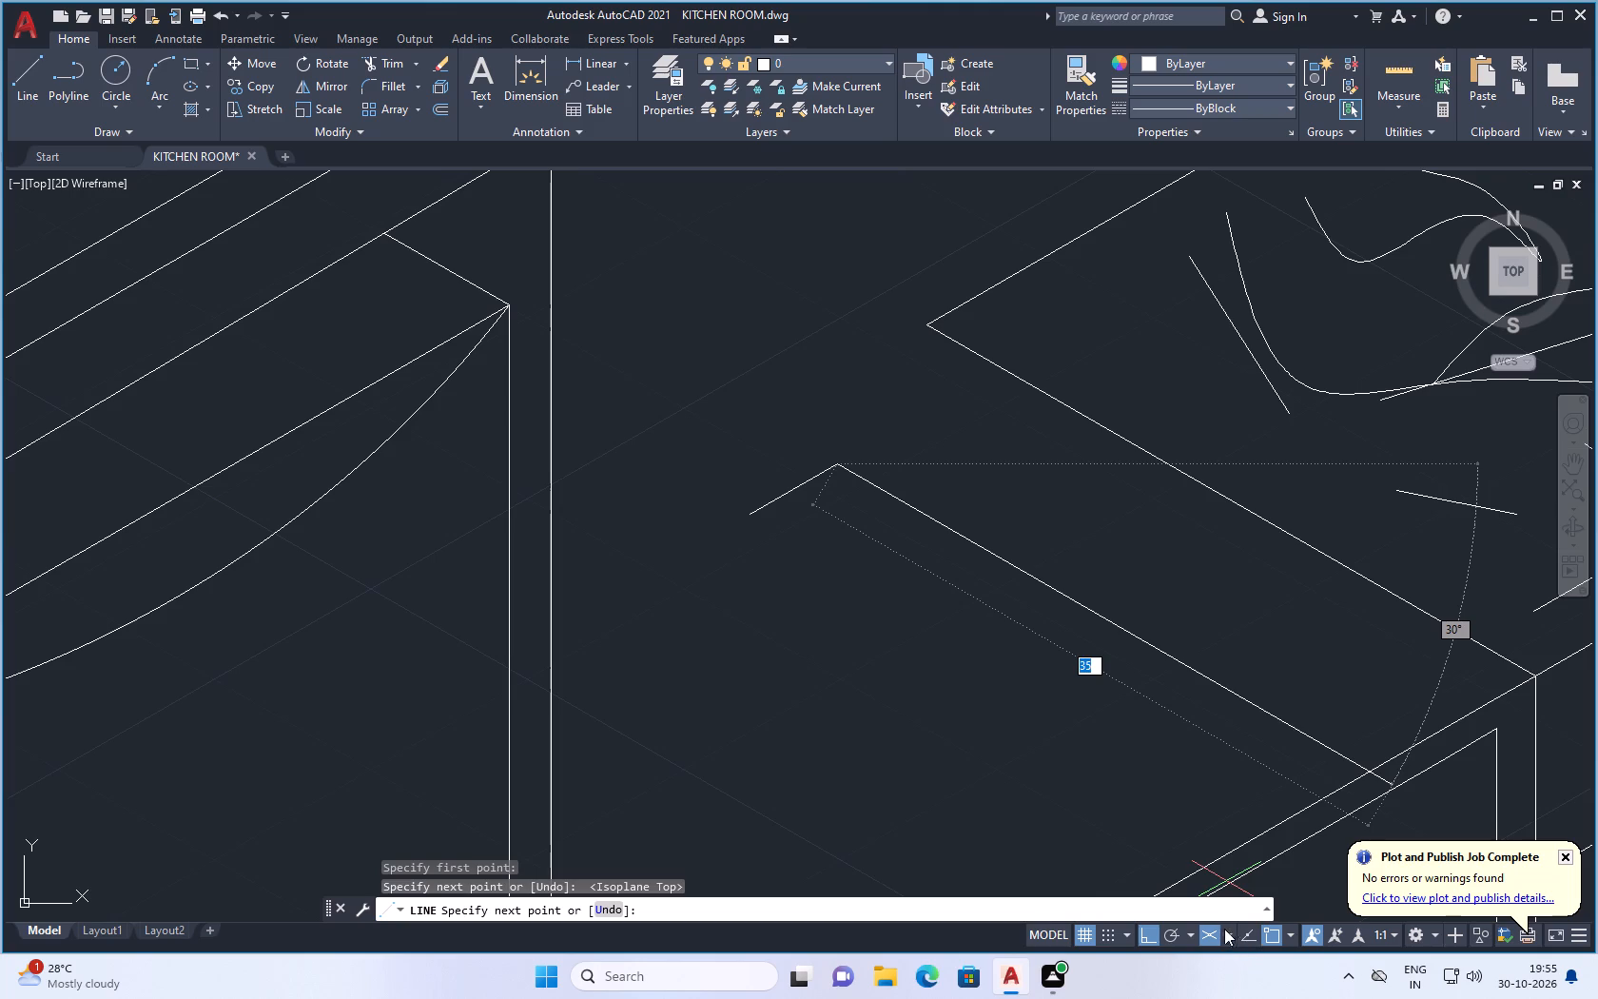
pyautogui.click(1238, 897)
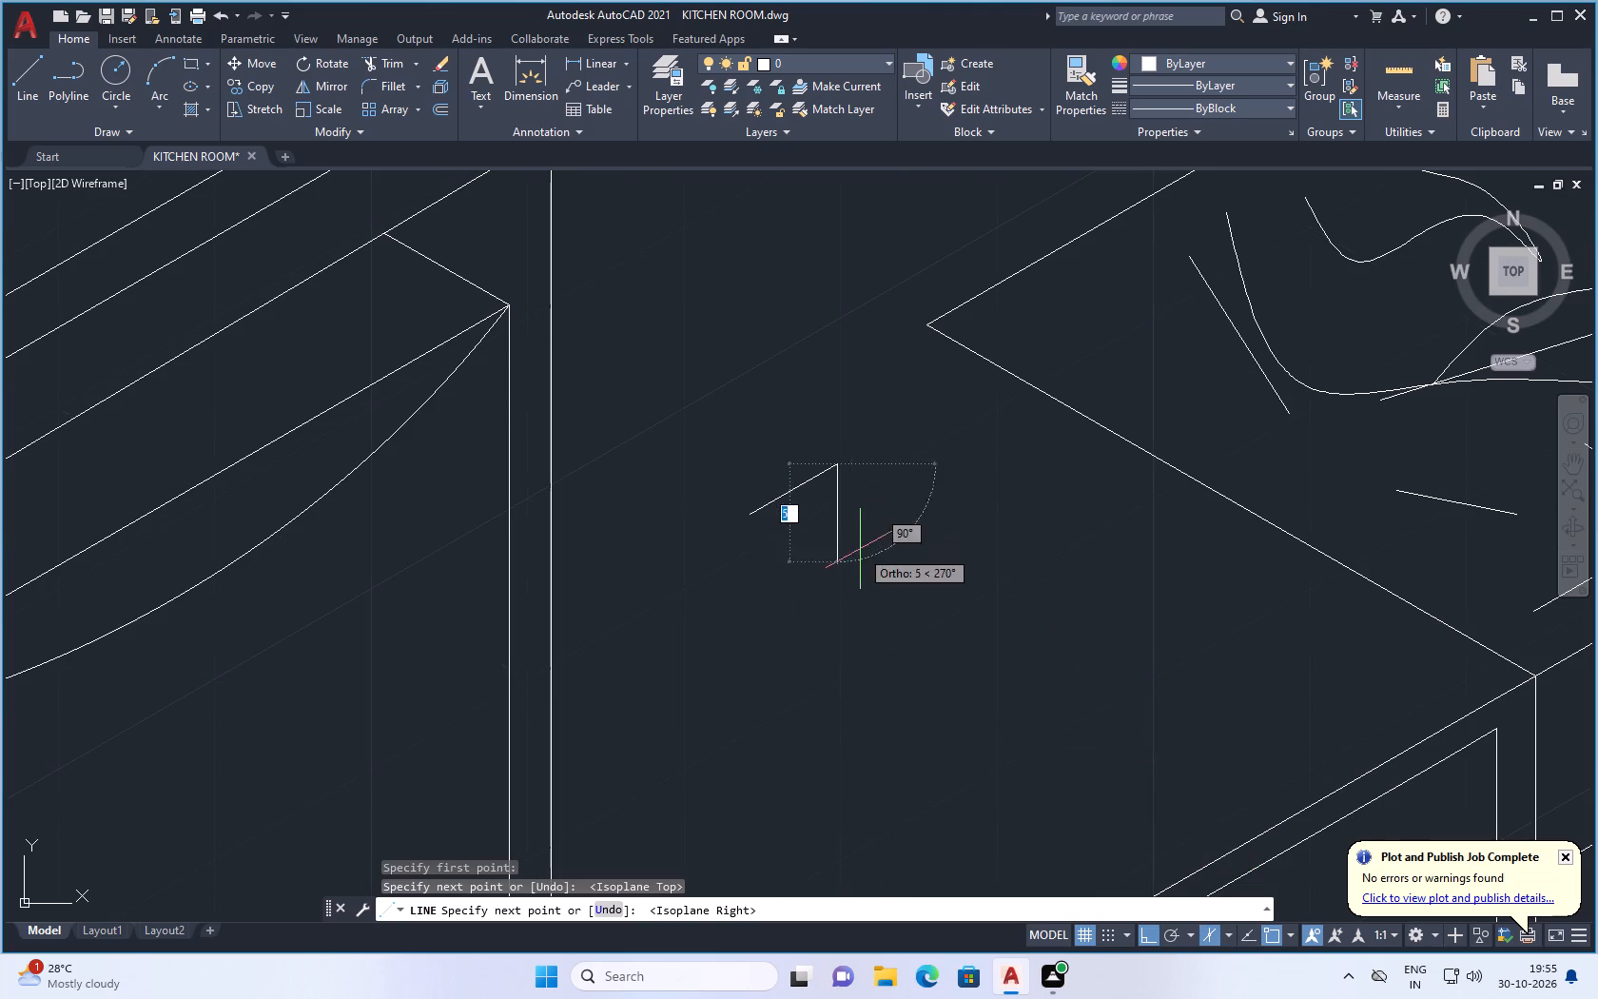
pyautogui.scroll(2, 863, 572)
pyautogui.click(861, 569)
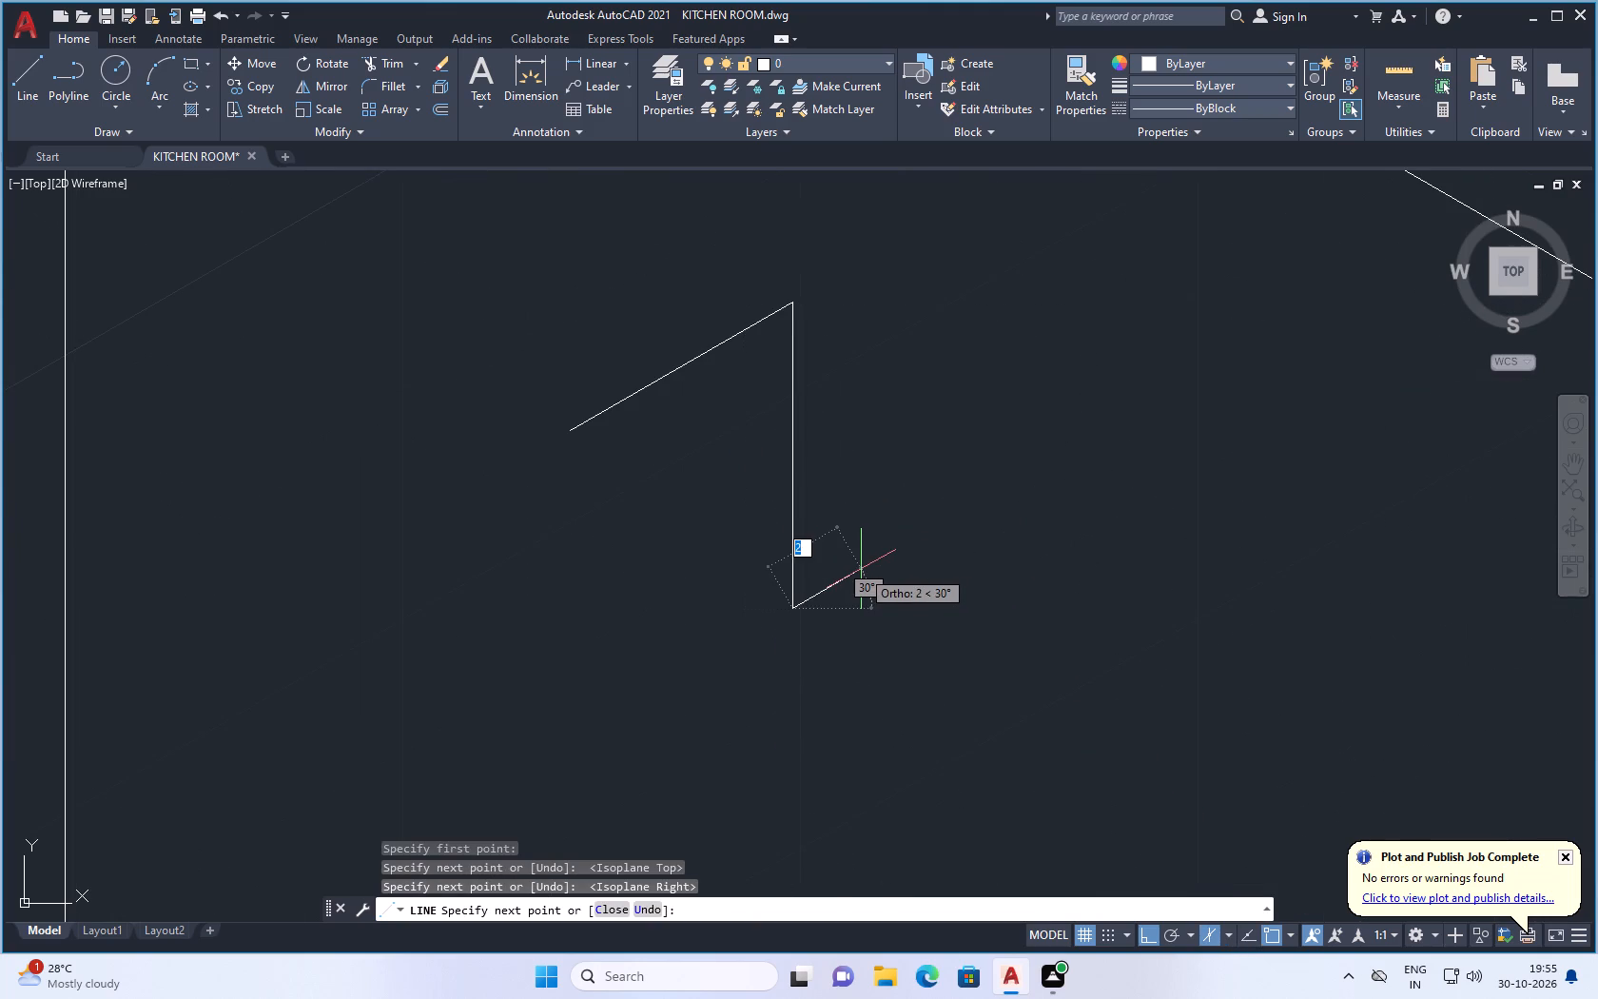
pyautogui.press('Escape')
# Draw the near vertical edge and sloping bottom edge to close the small outline beside the stove.
pyautogui.press('space')
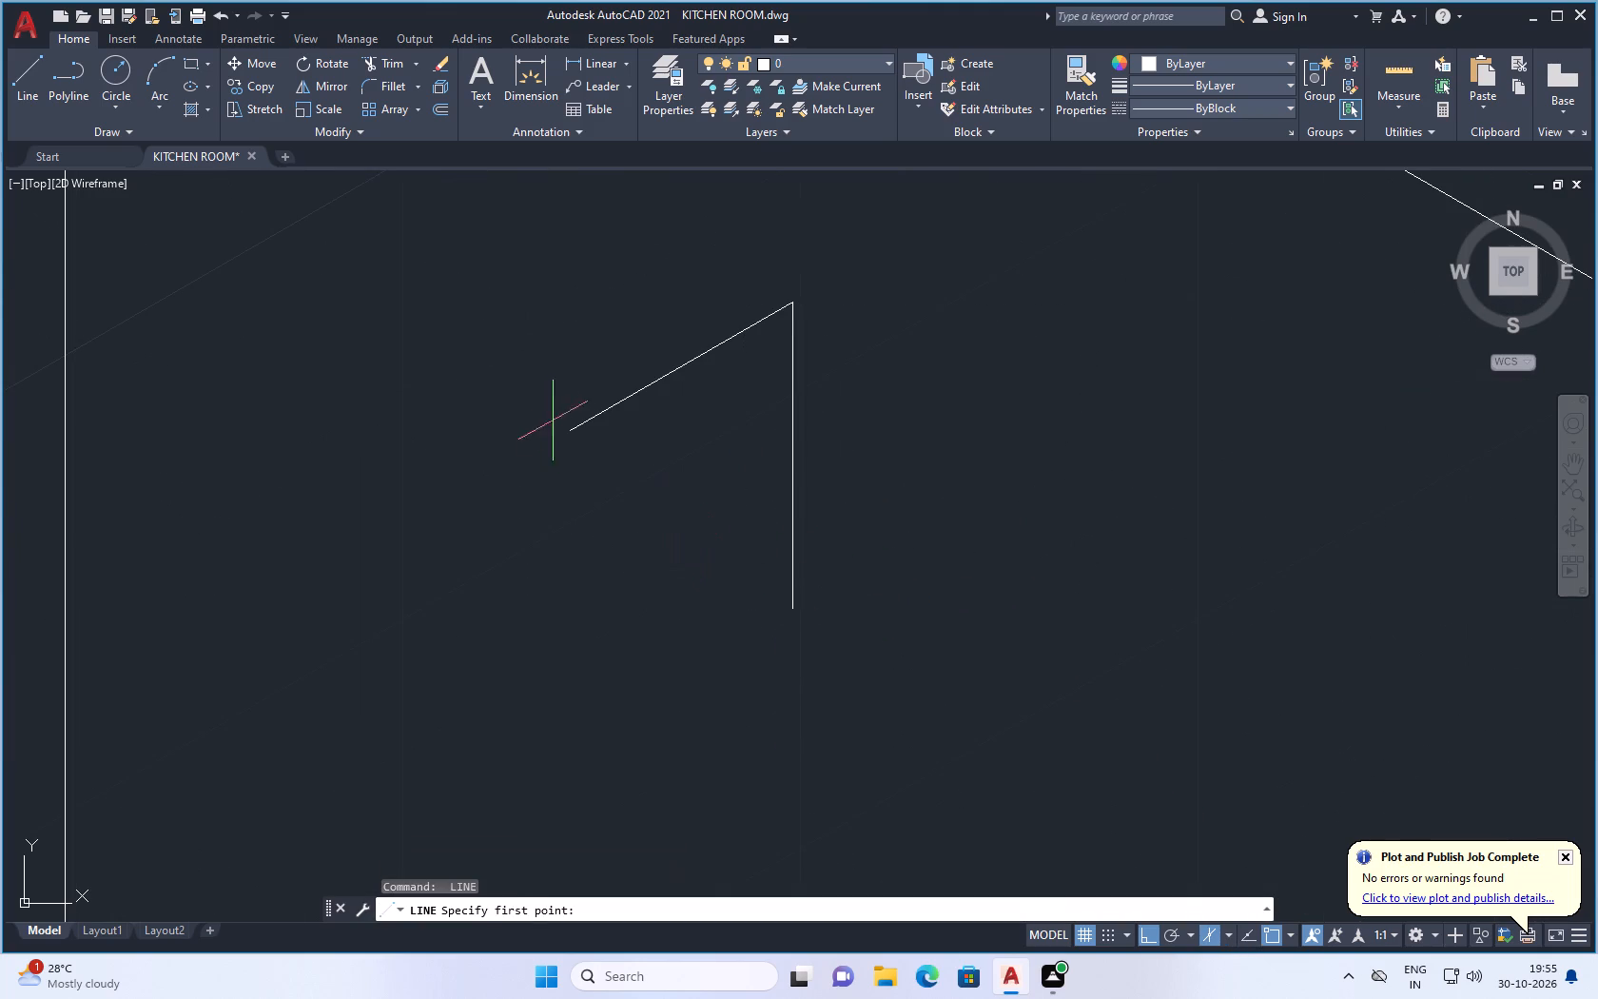
pyautogui.click(562, 436)
pyautogui.click(614, 696)
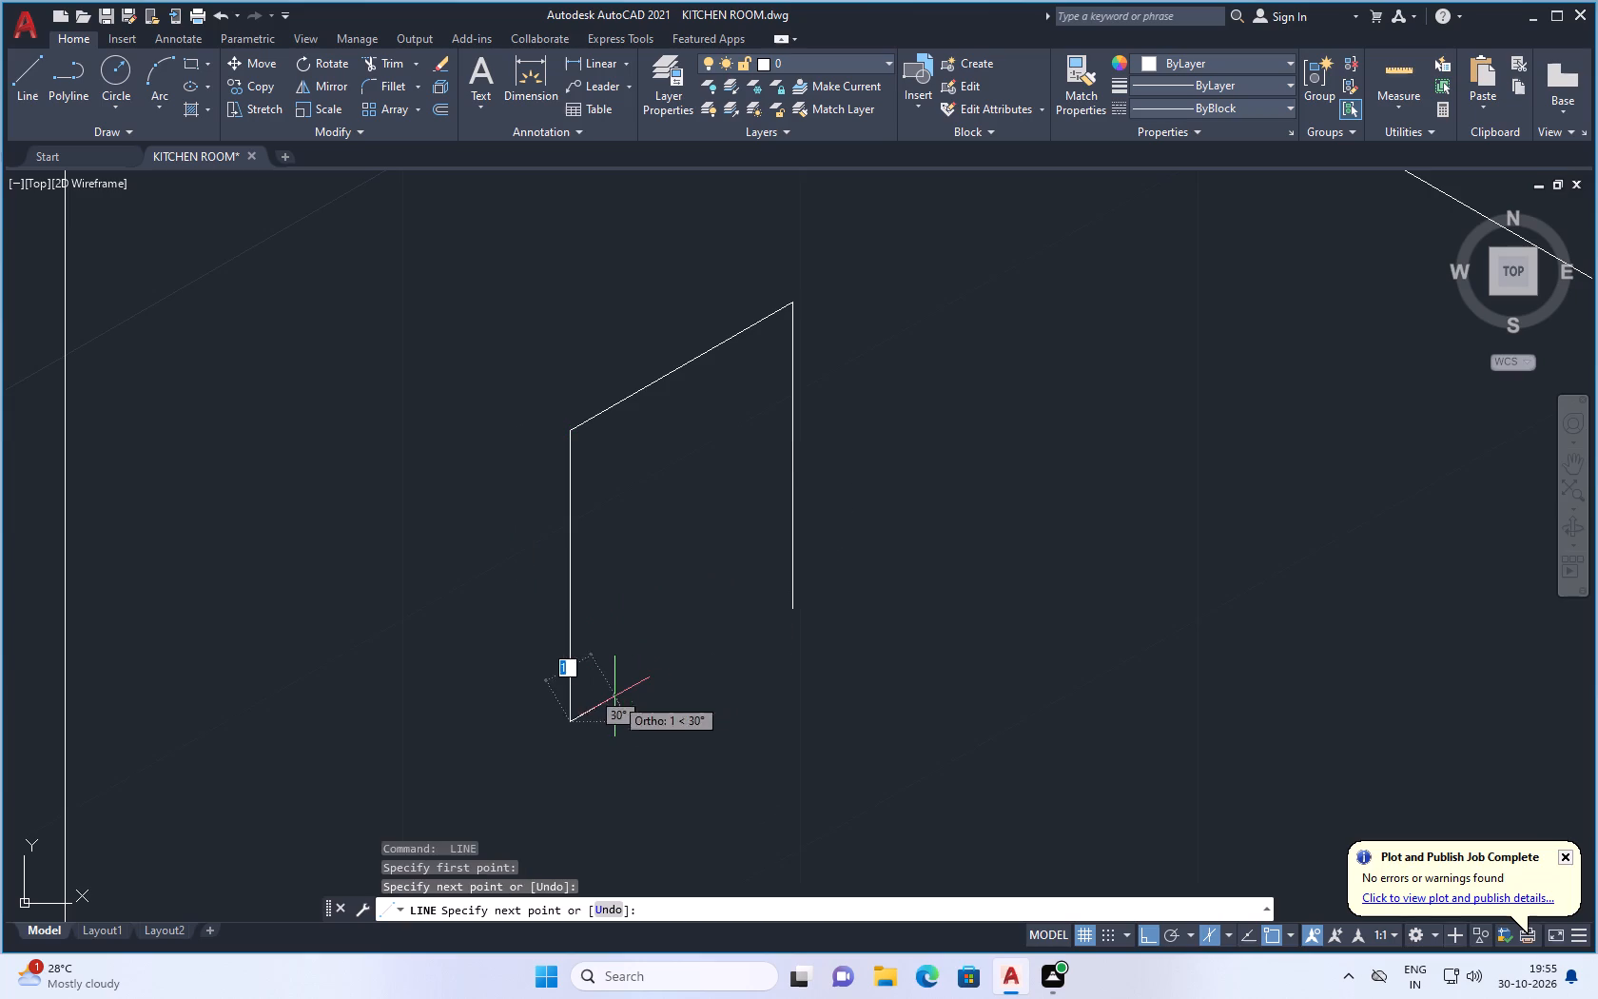
pyautogui.click(828, 583)
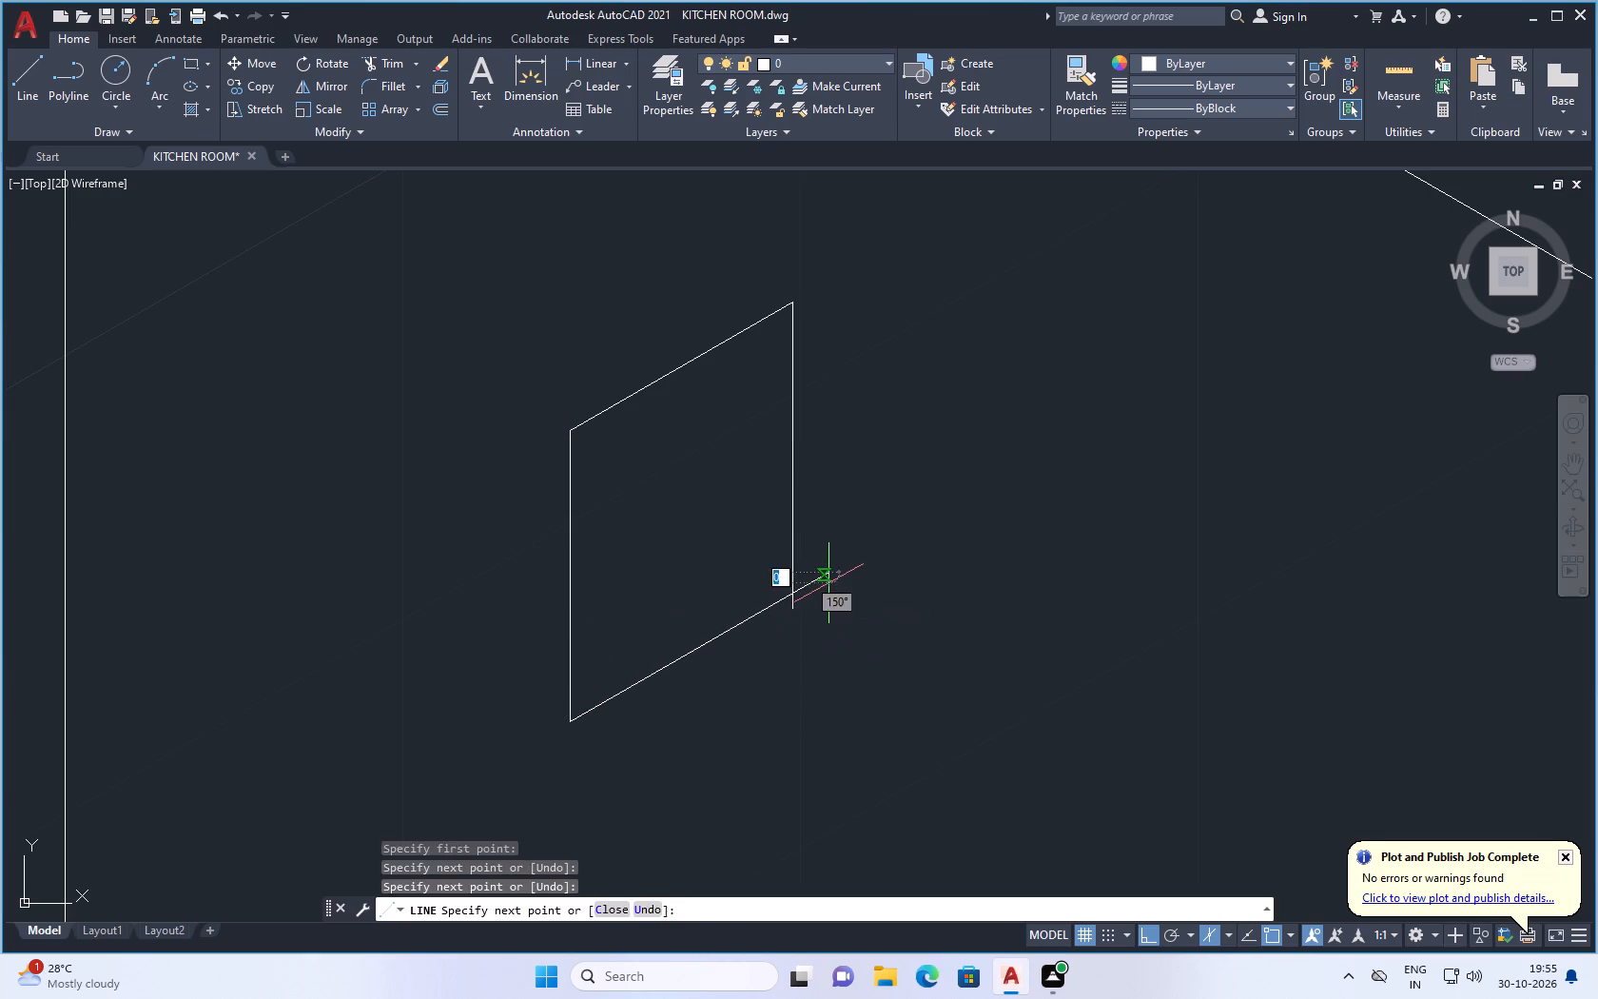
pyautogui.press('Escape')
# Trim the two line ends overshooting the small outline's lower corner.
pyautogui.press('t')
pyautogui.press('r')
pyautogui.press('Return')
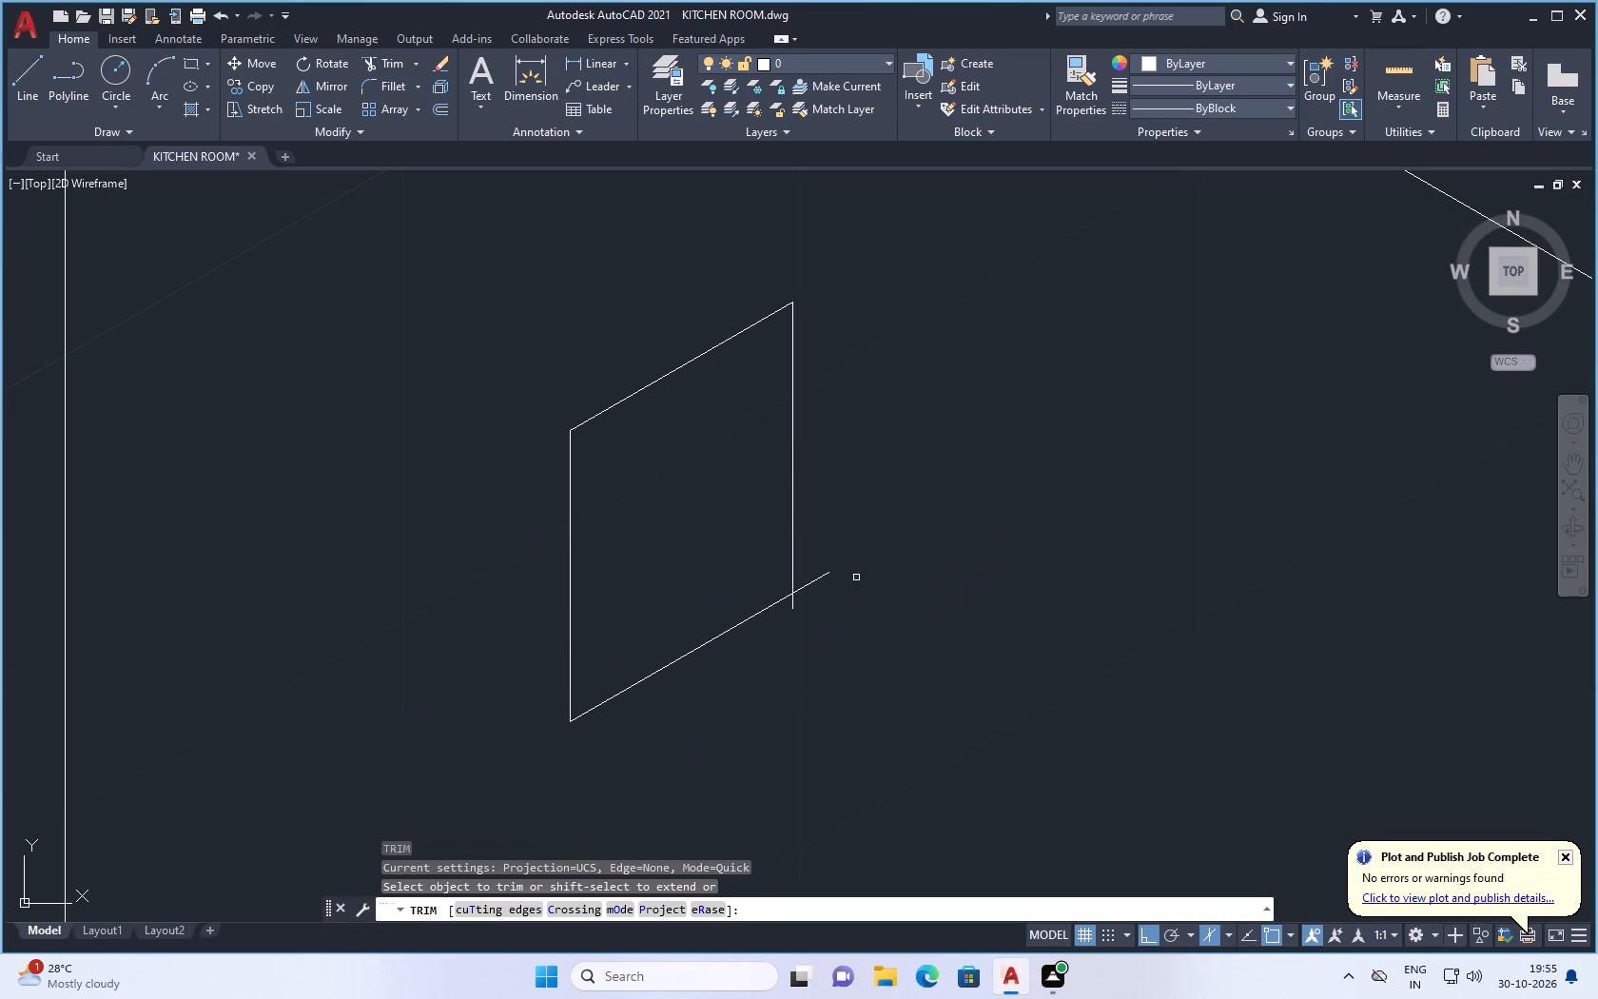
pyautogui.moveTo(823, 579); pyautogui.dragTo(808, 591)
pyautogui.moveTo(796, 600); pyautogui.dragTo(778, 614)
pyautogui.scroll(-4, 840, 624)
pyautogui.press('Escape')
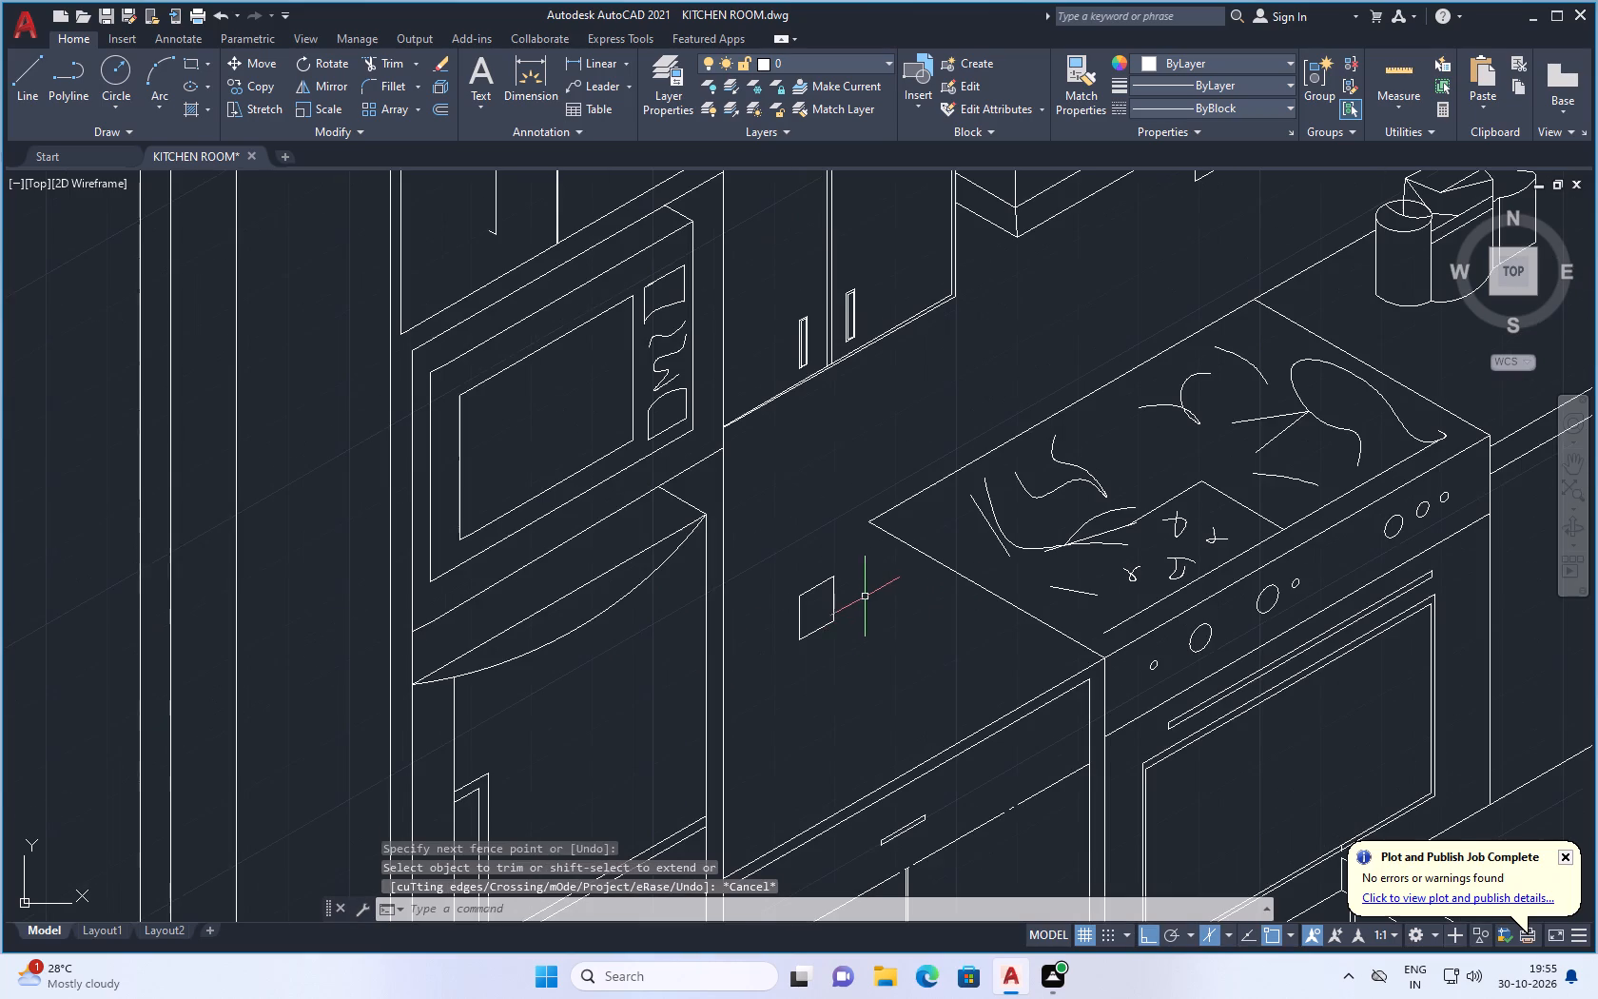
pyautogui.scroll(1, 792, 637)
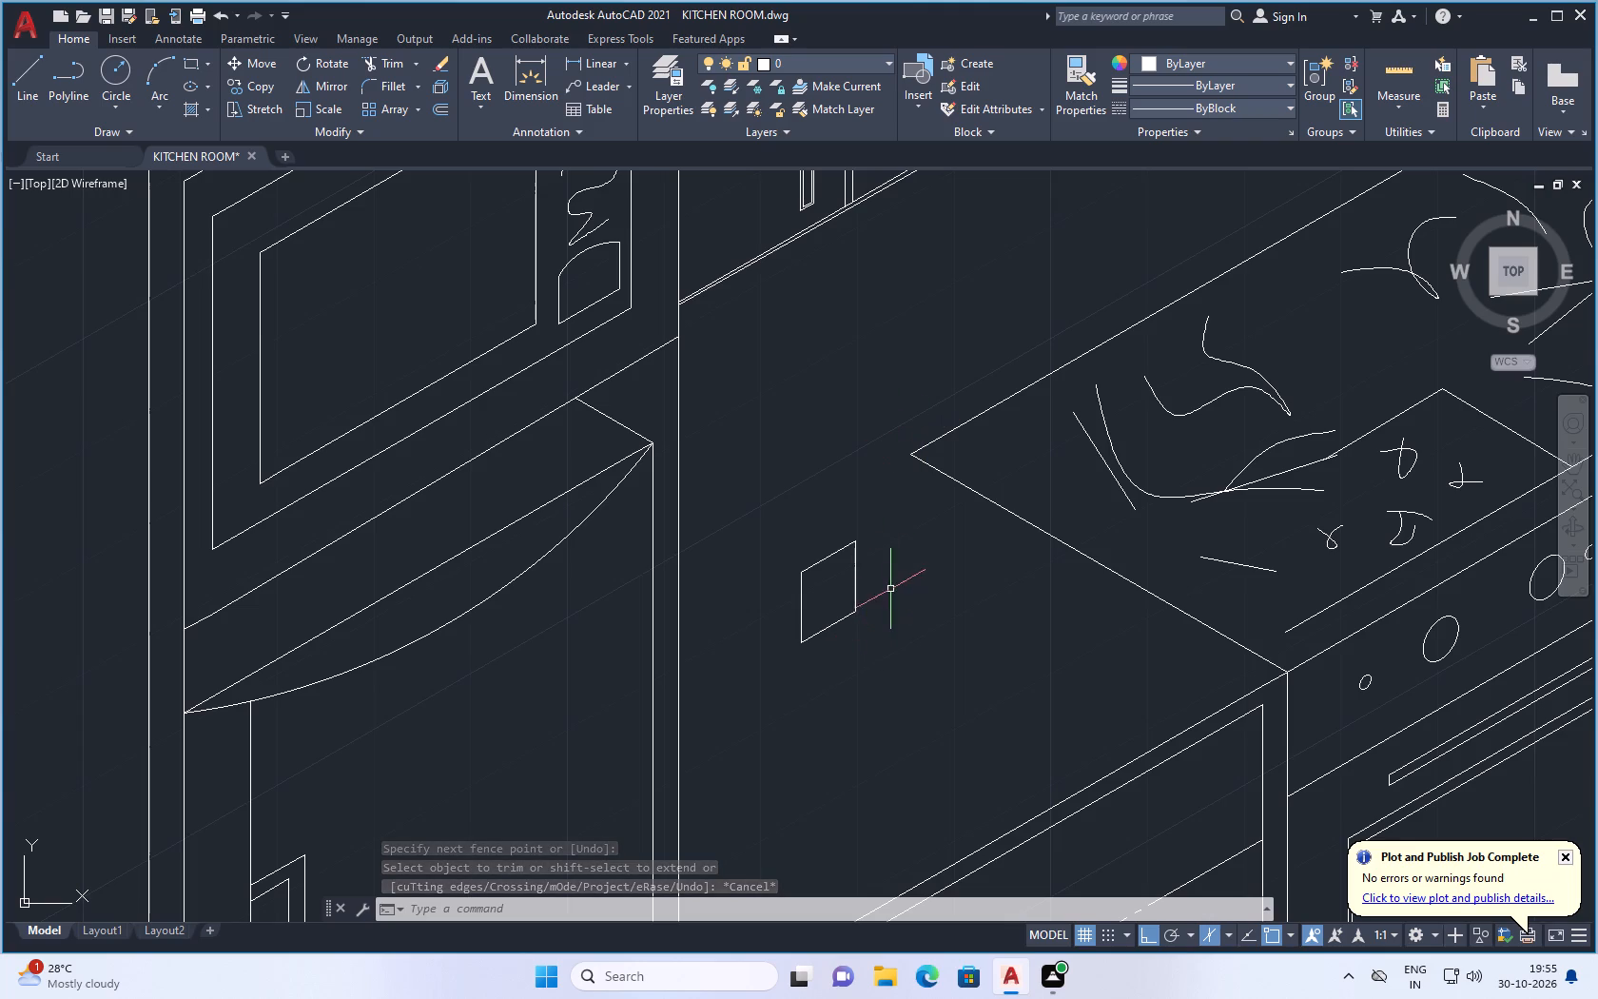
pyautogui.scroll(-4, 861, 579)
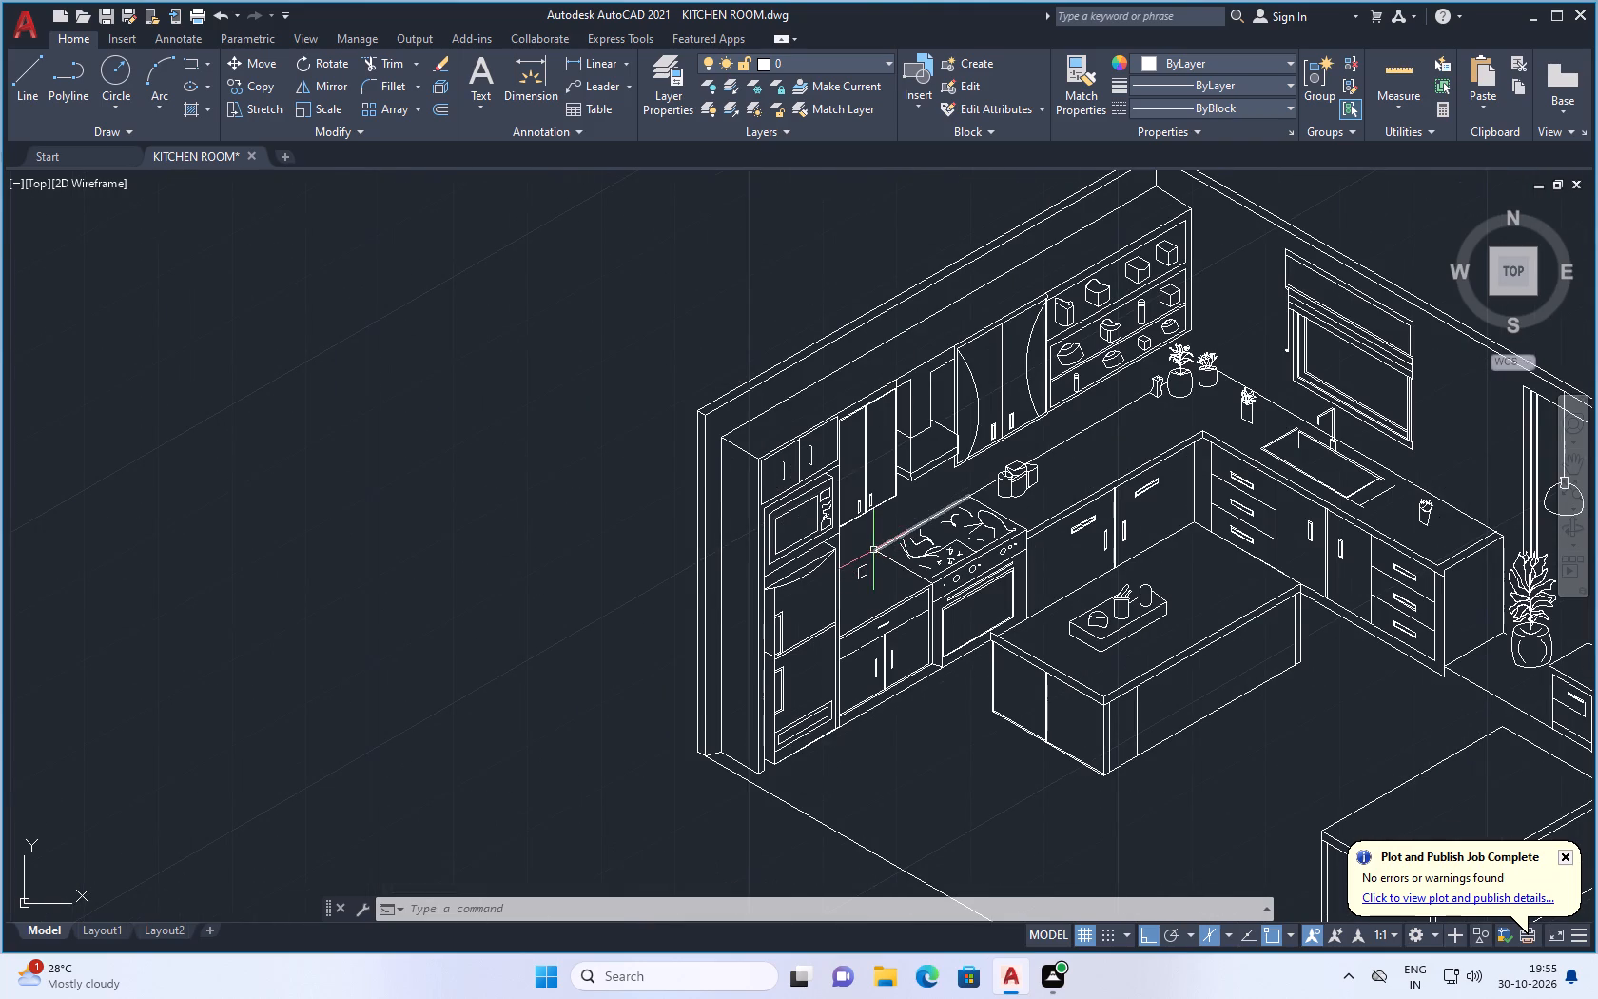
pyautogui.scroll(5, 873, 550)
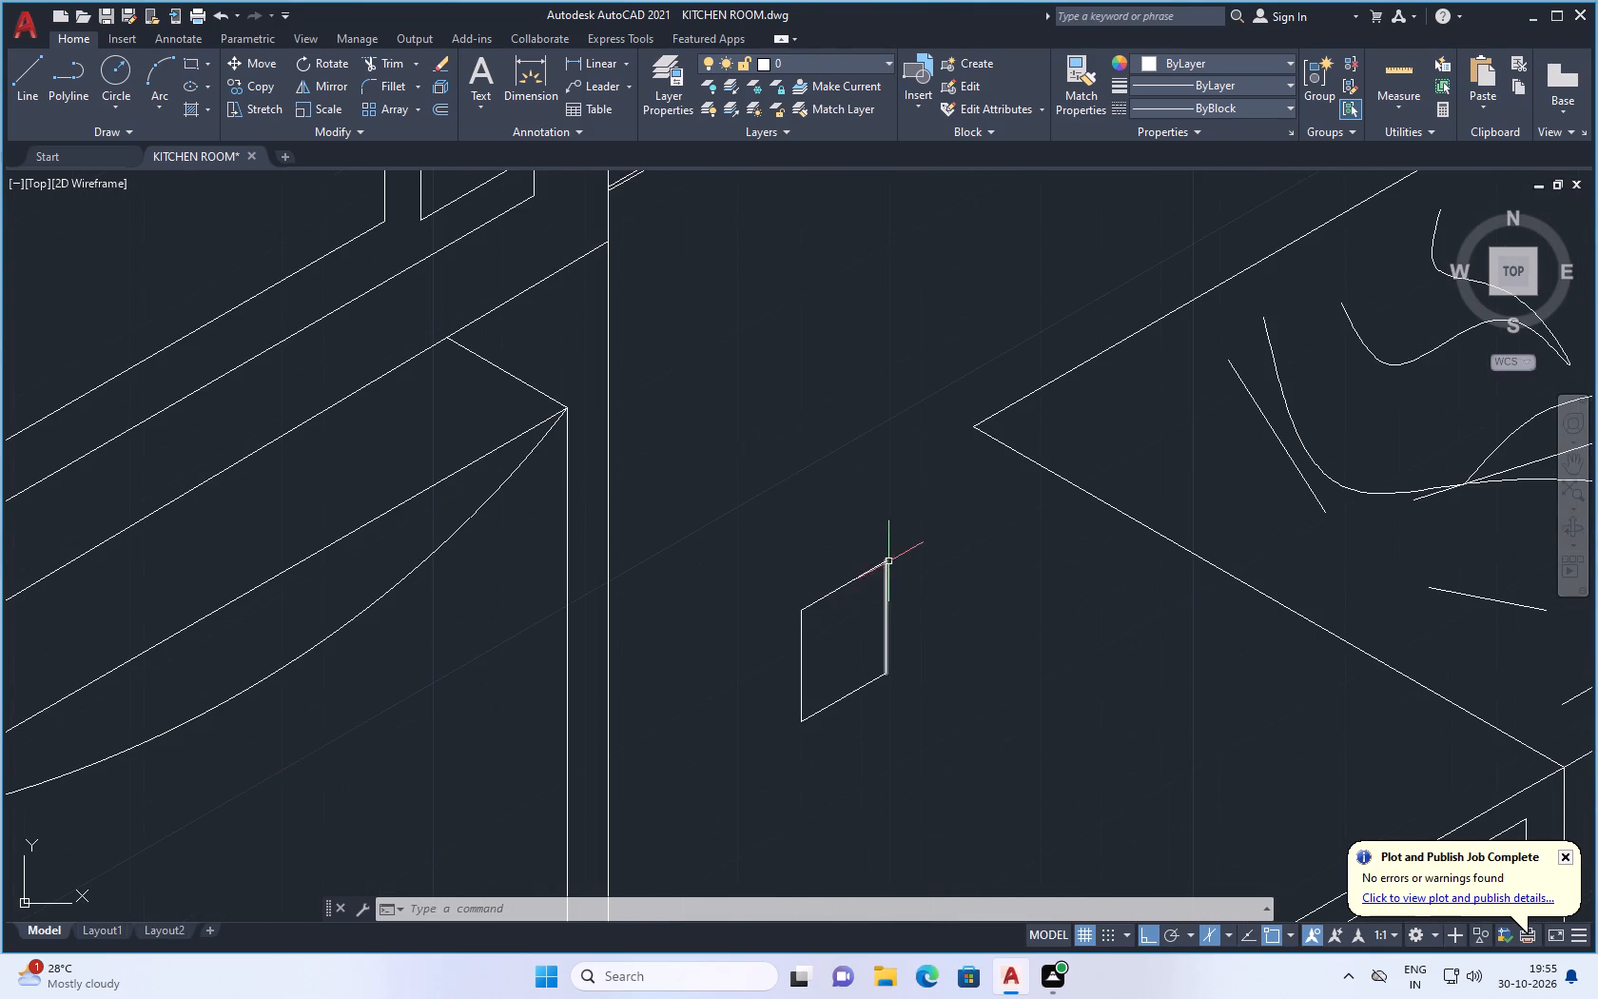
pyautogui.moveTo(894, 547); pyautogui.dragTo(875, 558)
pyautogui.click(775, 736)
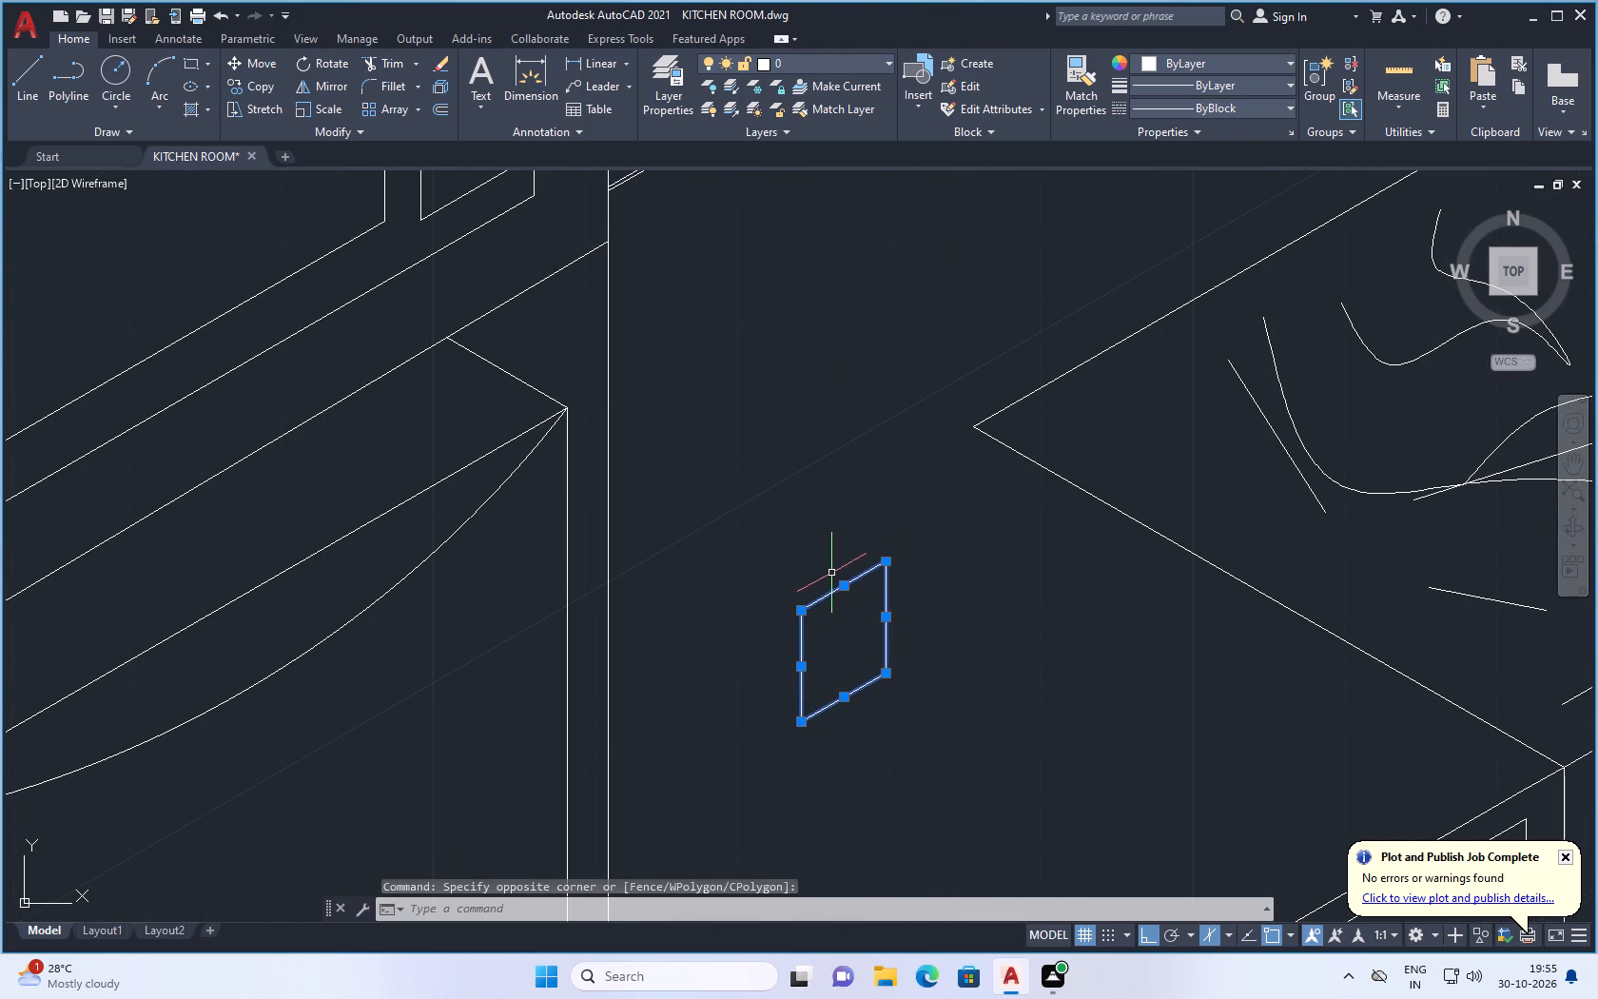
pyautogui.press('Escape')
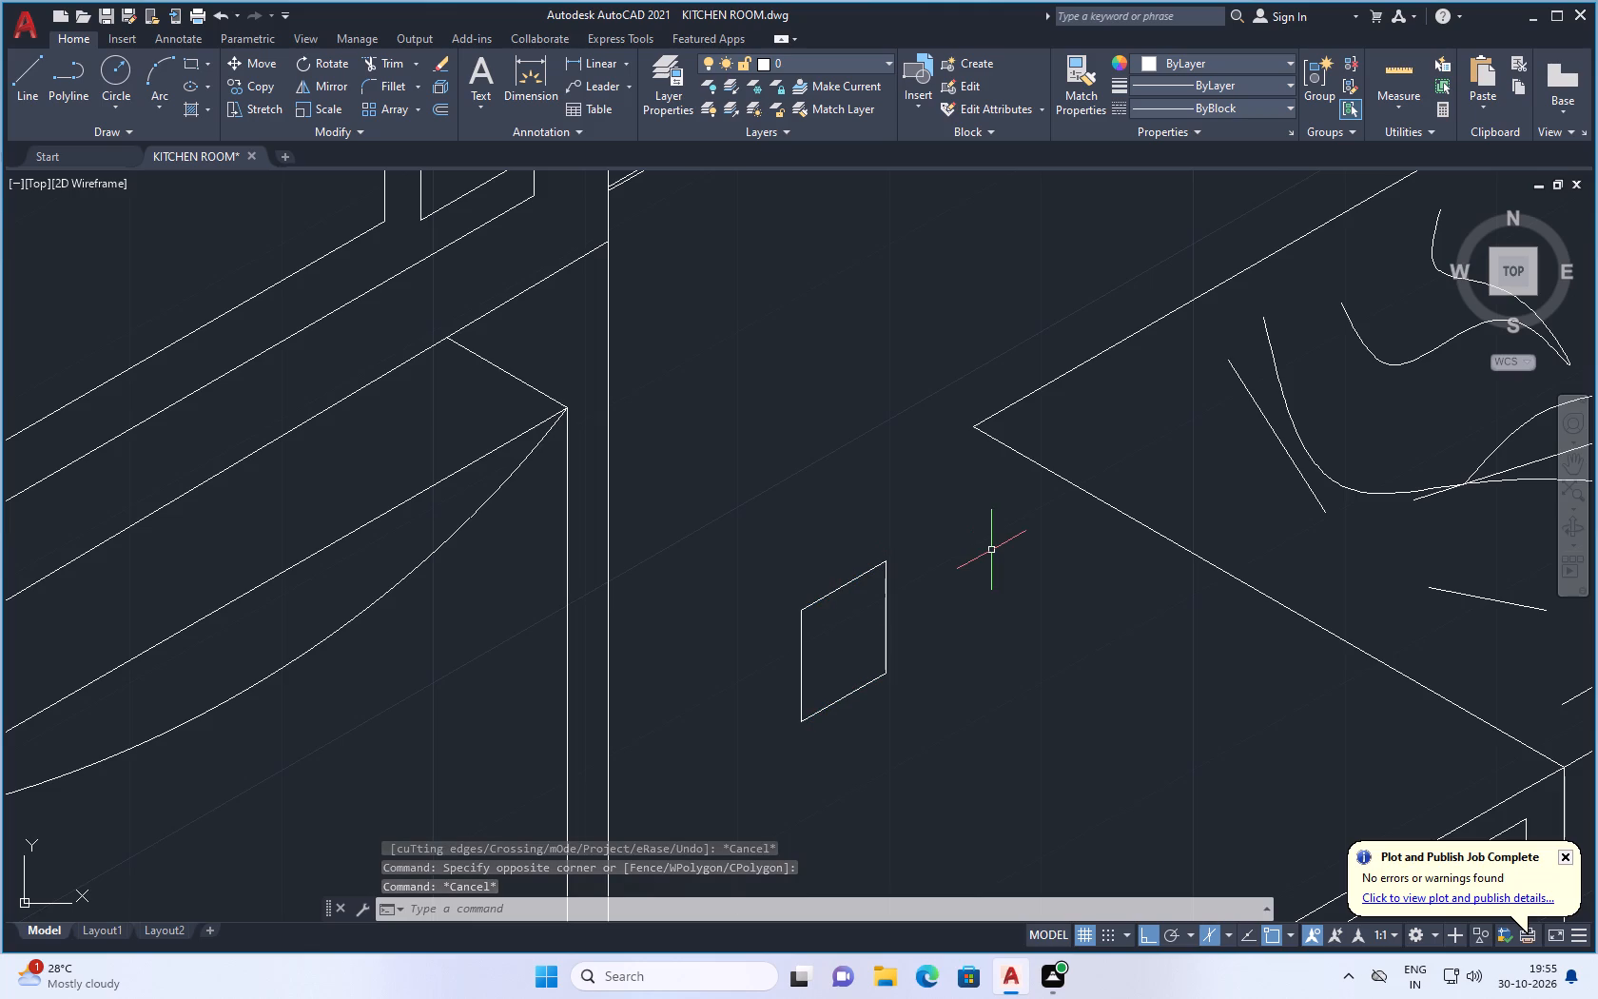
# Erase the small outline's sloping top edge.
pyautogui.click(847, 581)
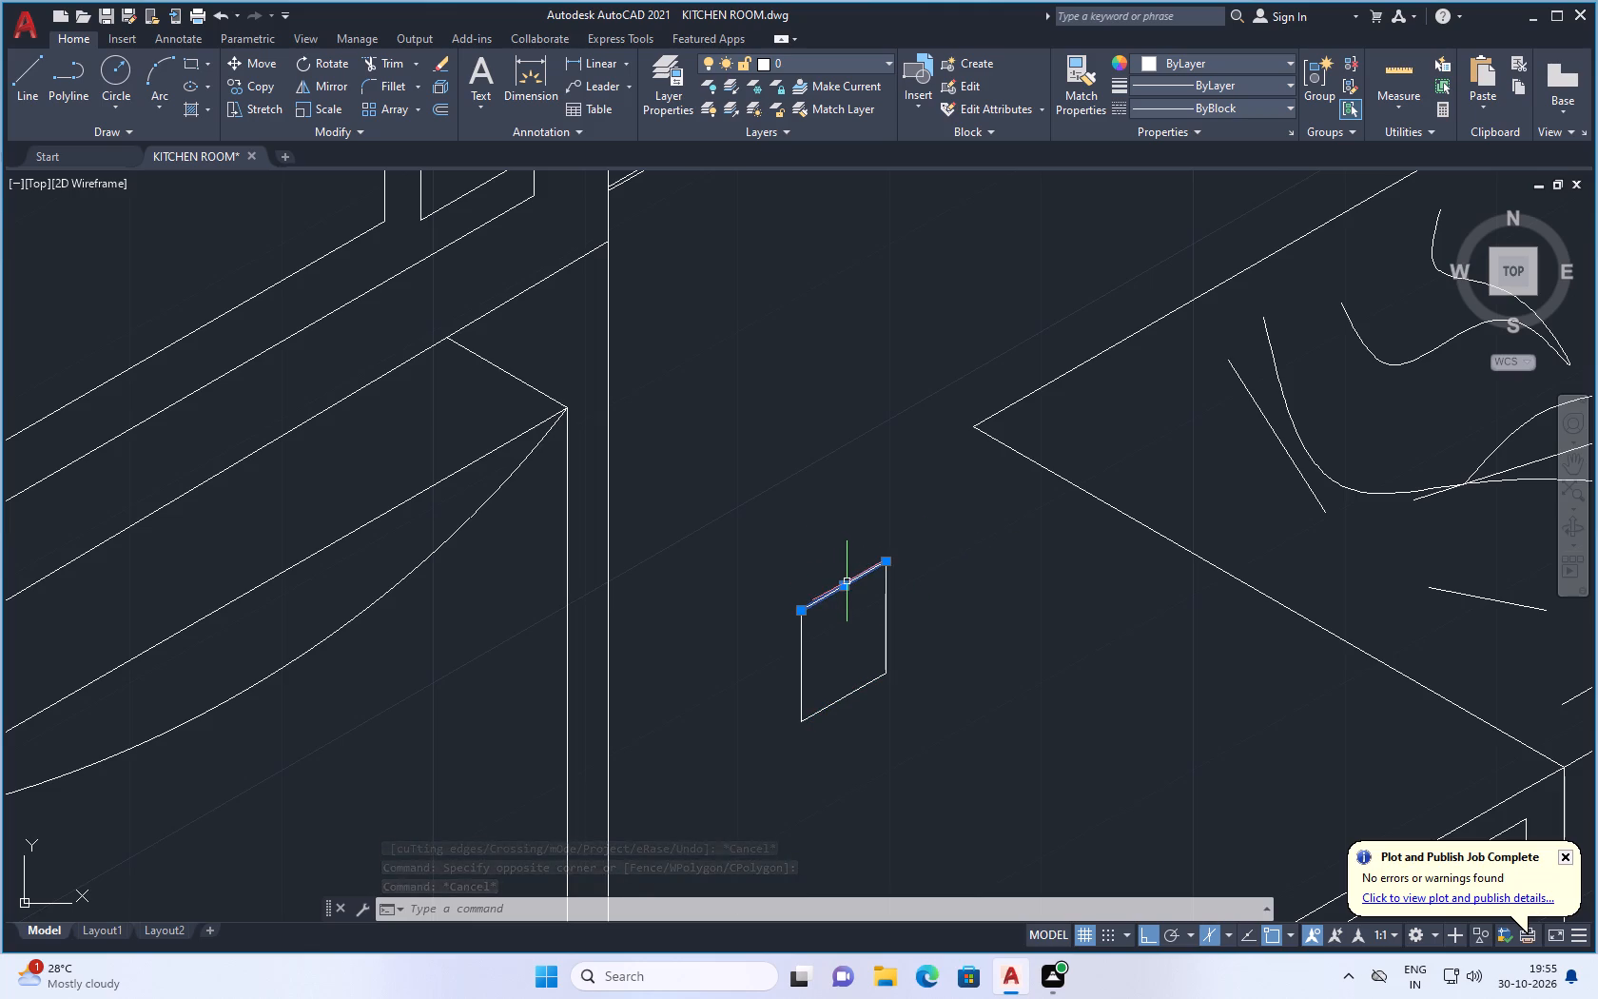
pyautogui.press('Delete')
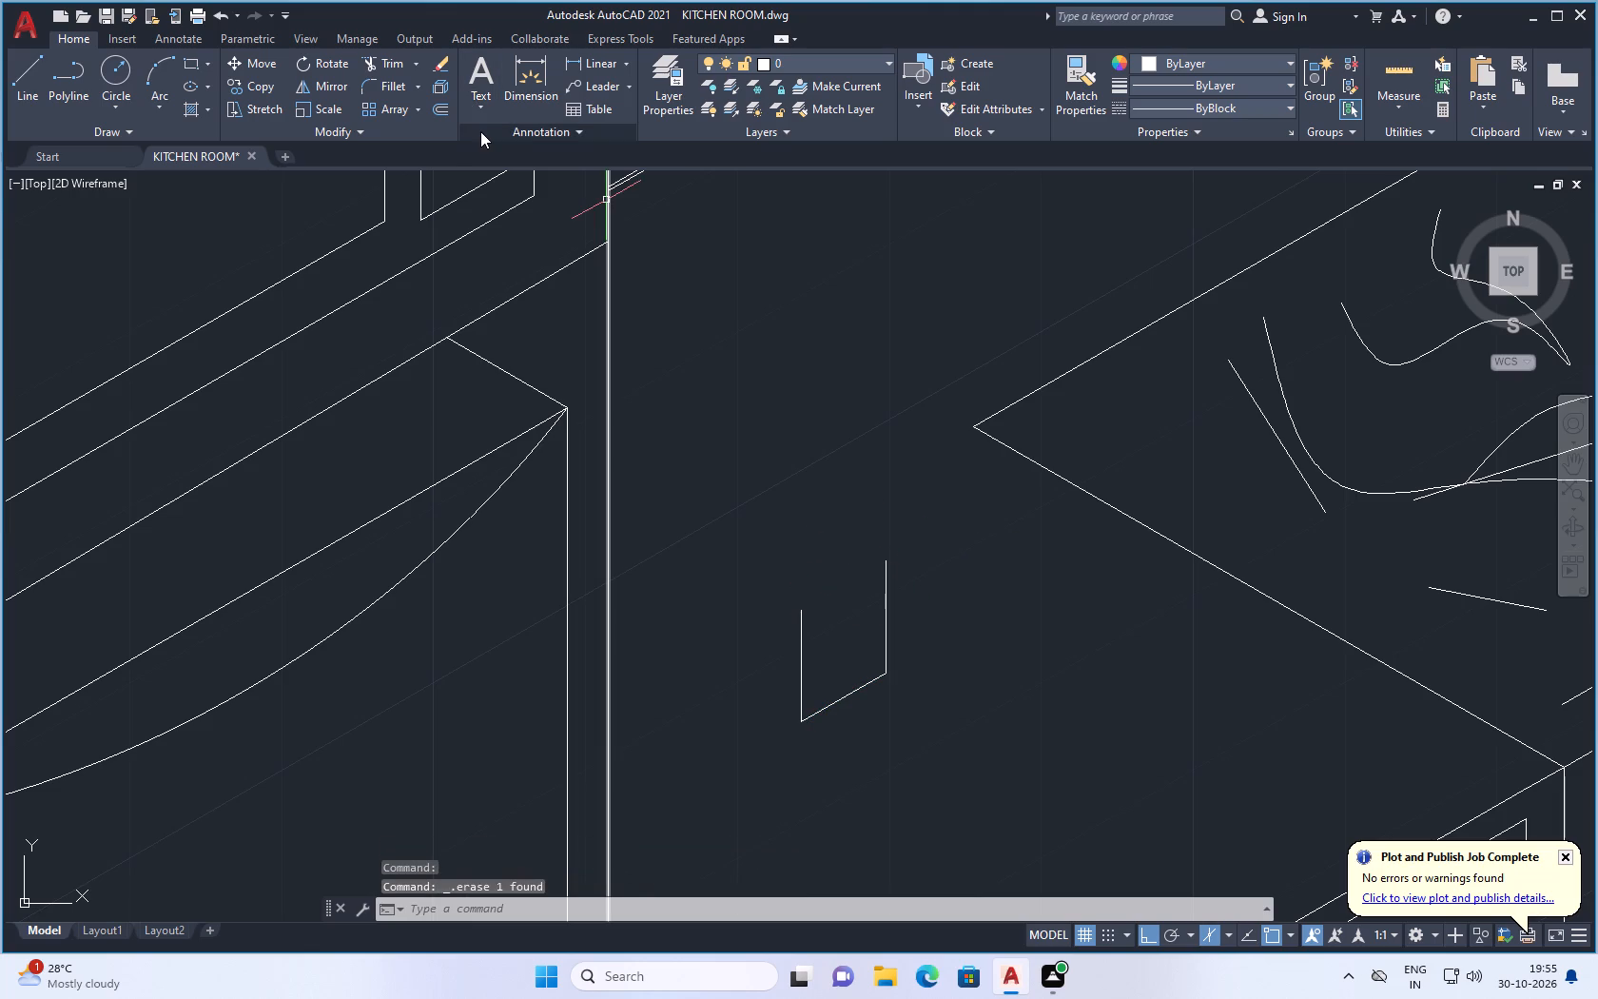
# Draw a three-point arc with Ortho off from the near edge's top through the far edge's top, ending slightly above it.
pyautogui.click(154, 73)
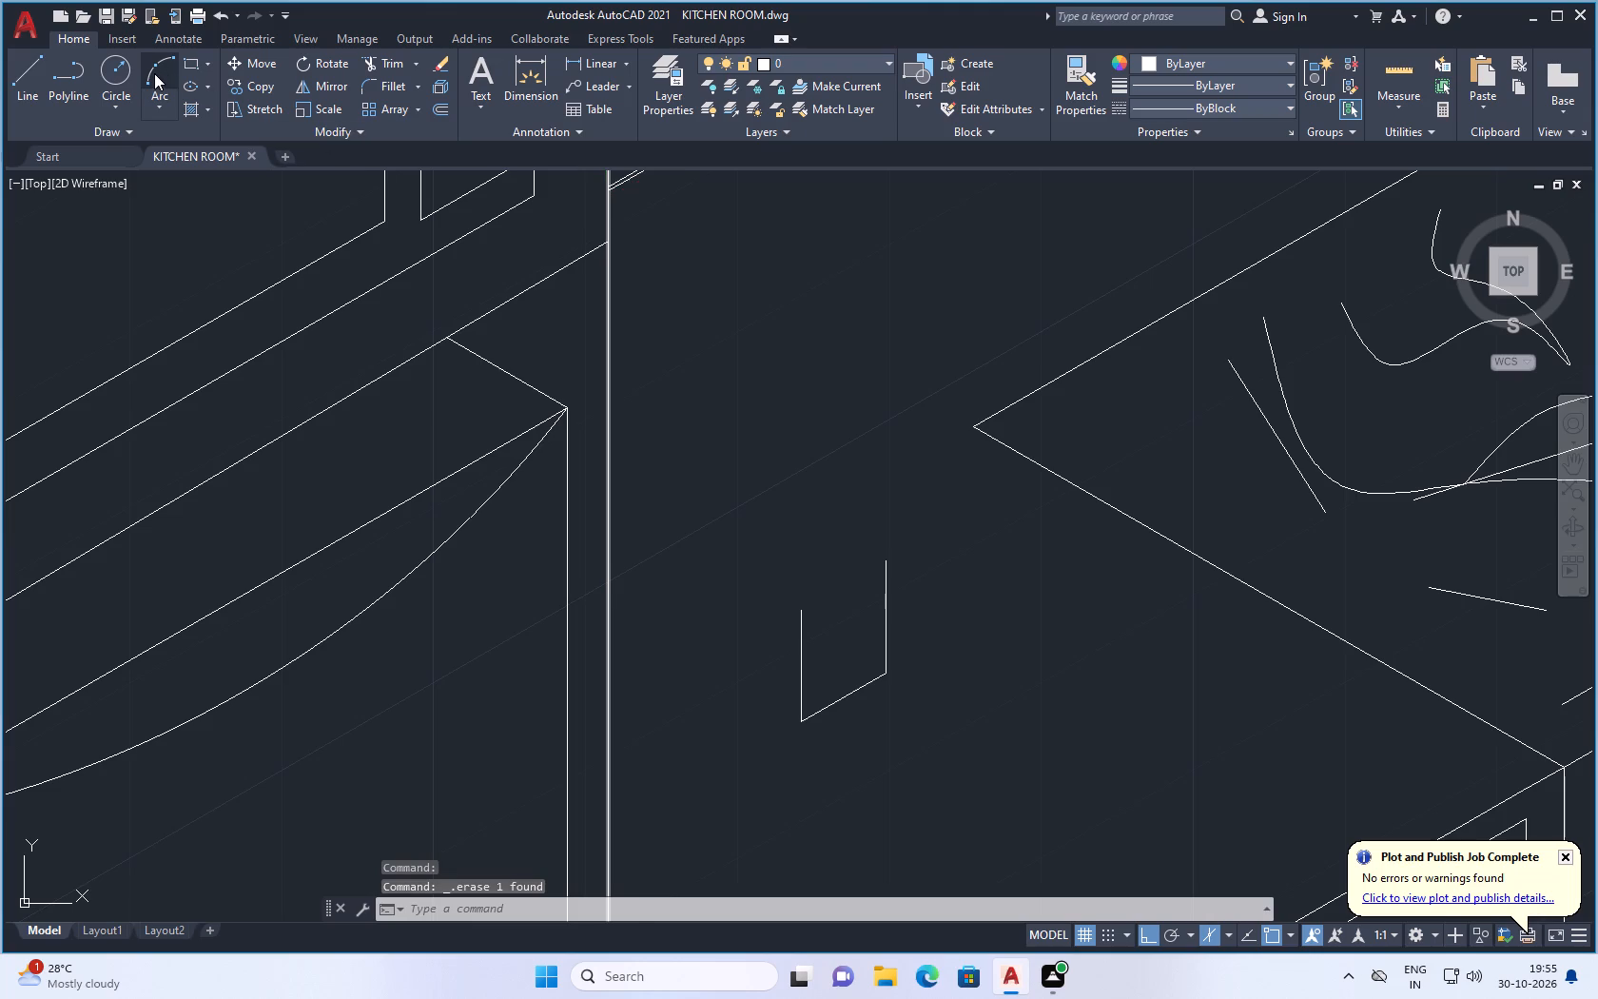
pyautogui.click(802, 610)
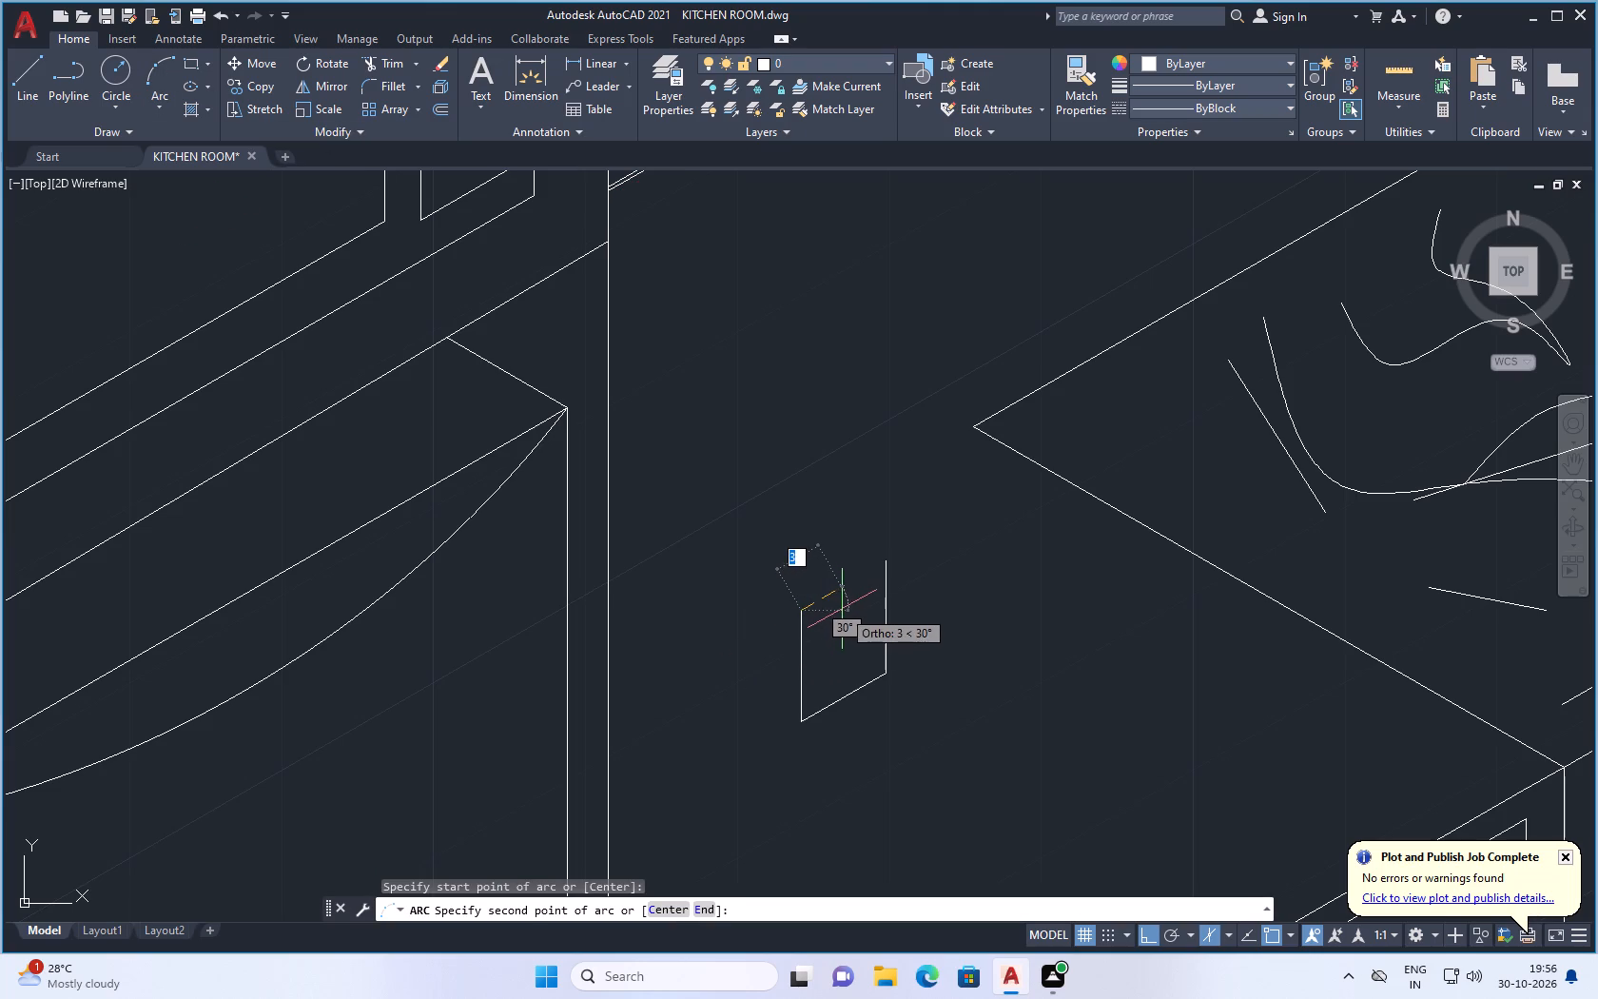
pyautogui.click(1146, 927)
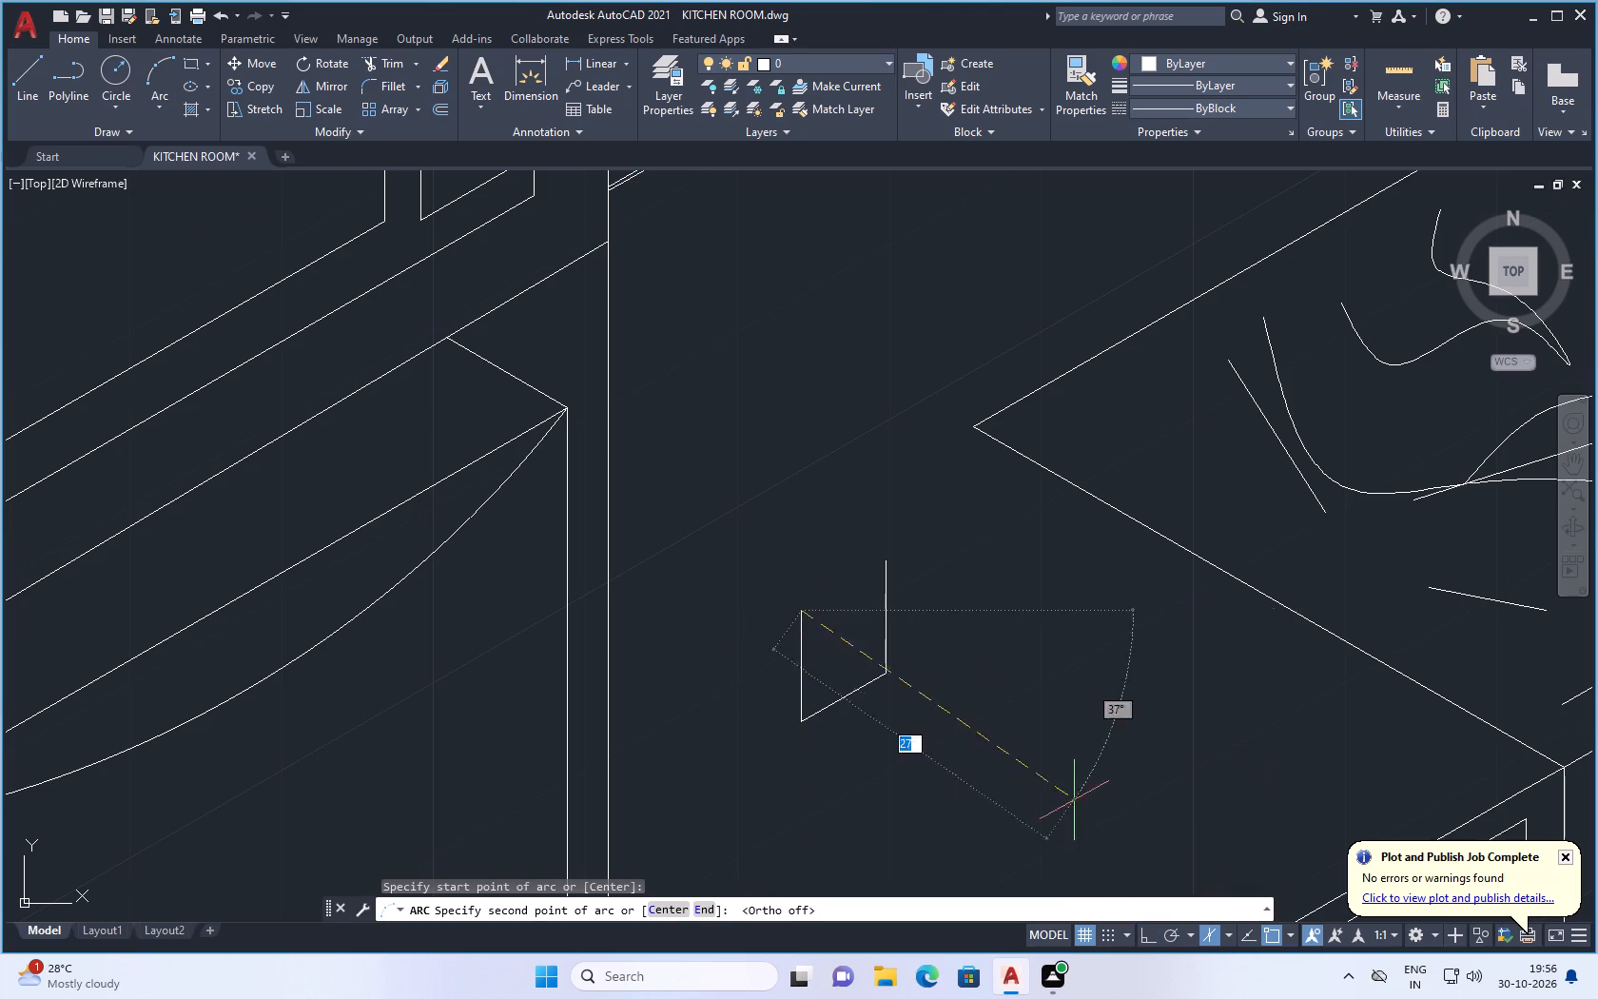
pyautogui.scroll(1, 859, 599)
pyautogui.click(902, 546)
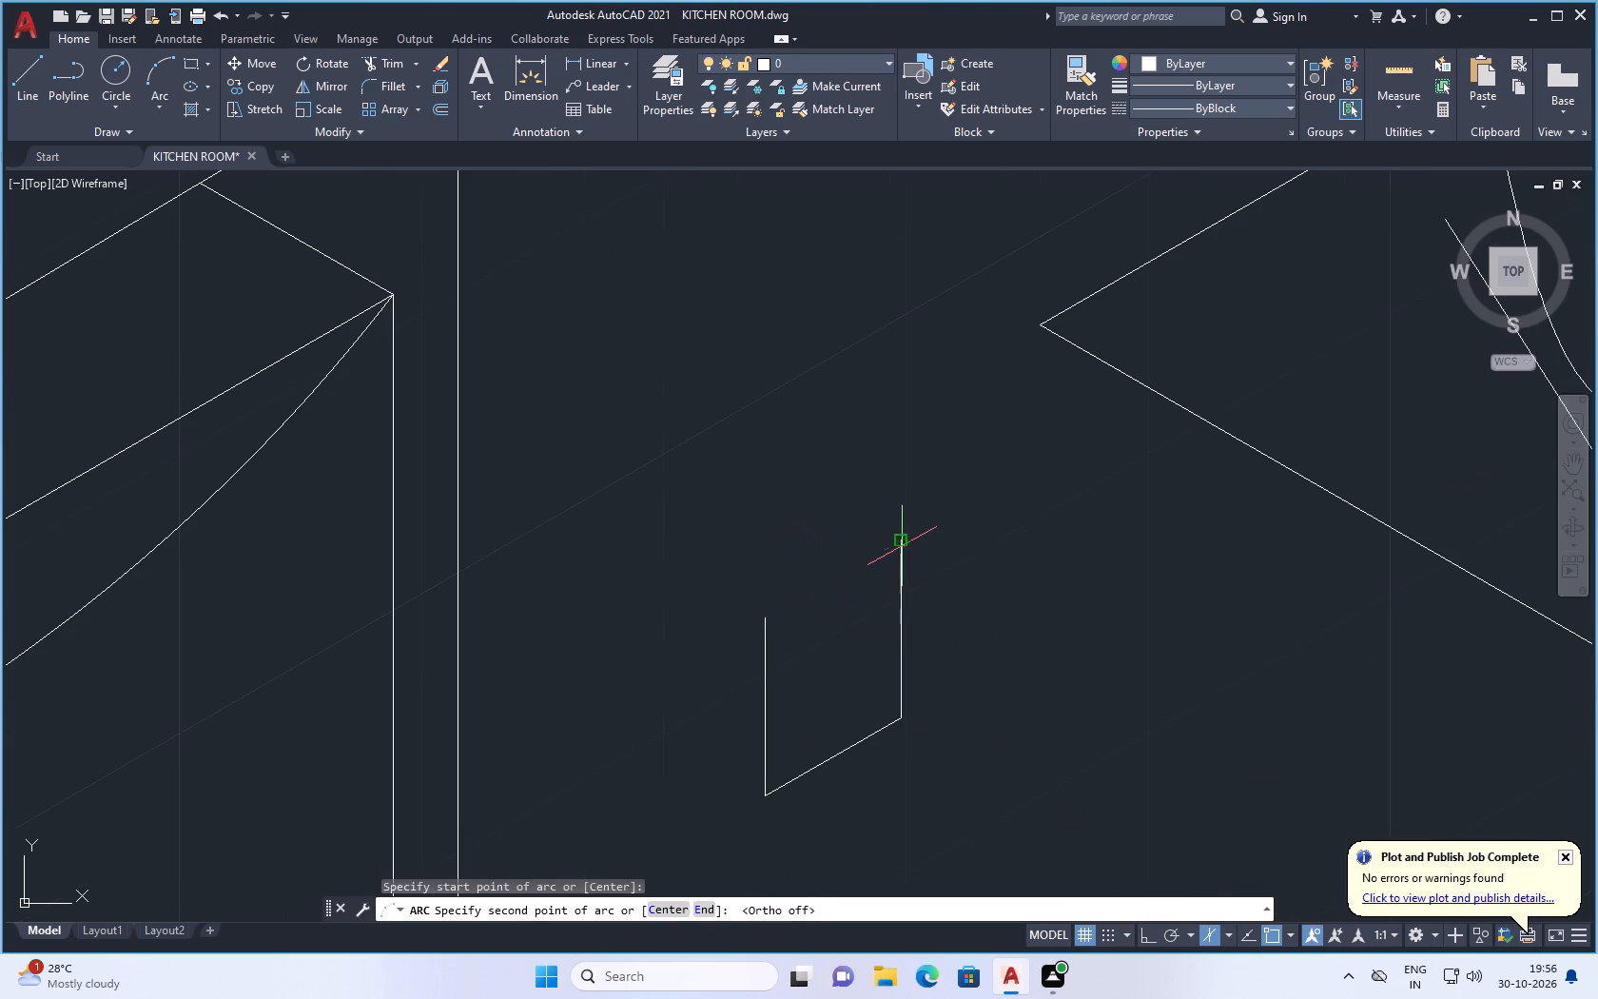
pyautogui.click(891, 499)
pyautogui.press('Escape')
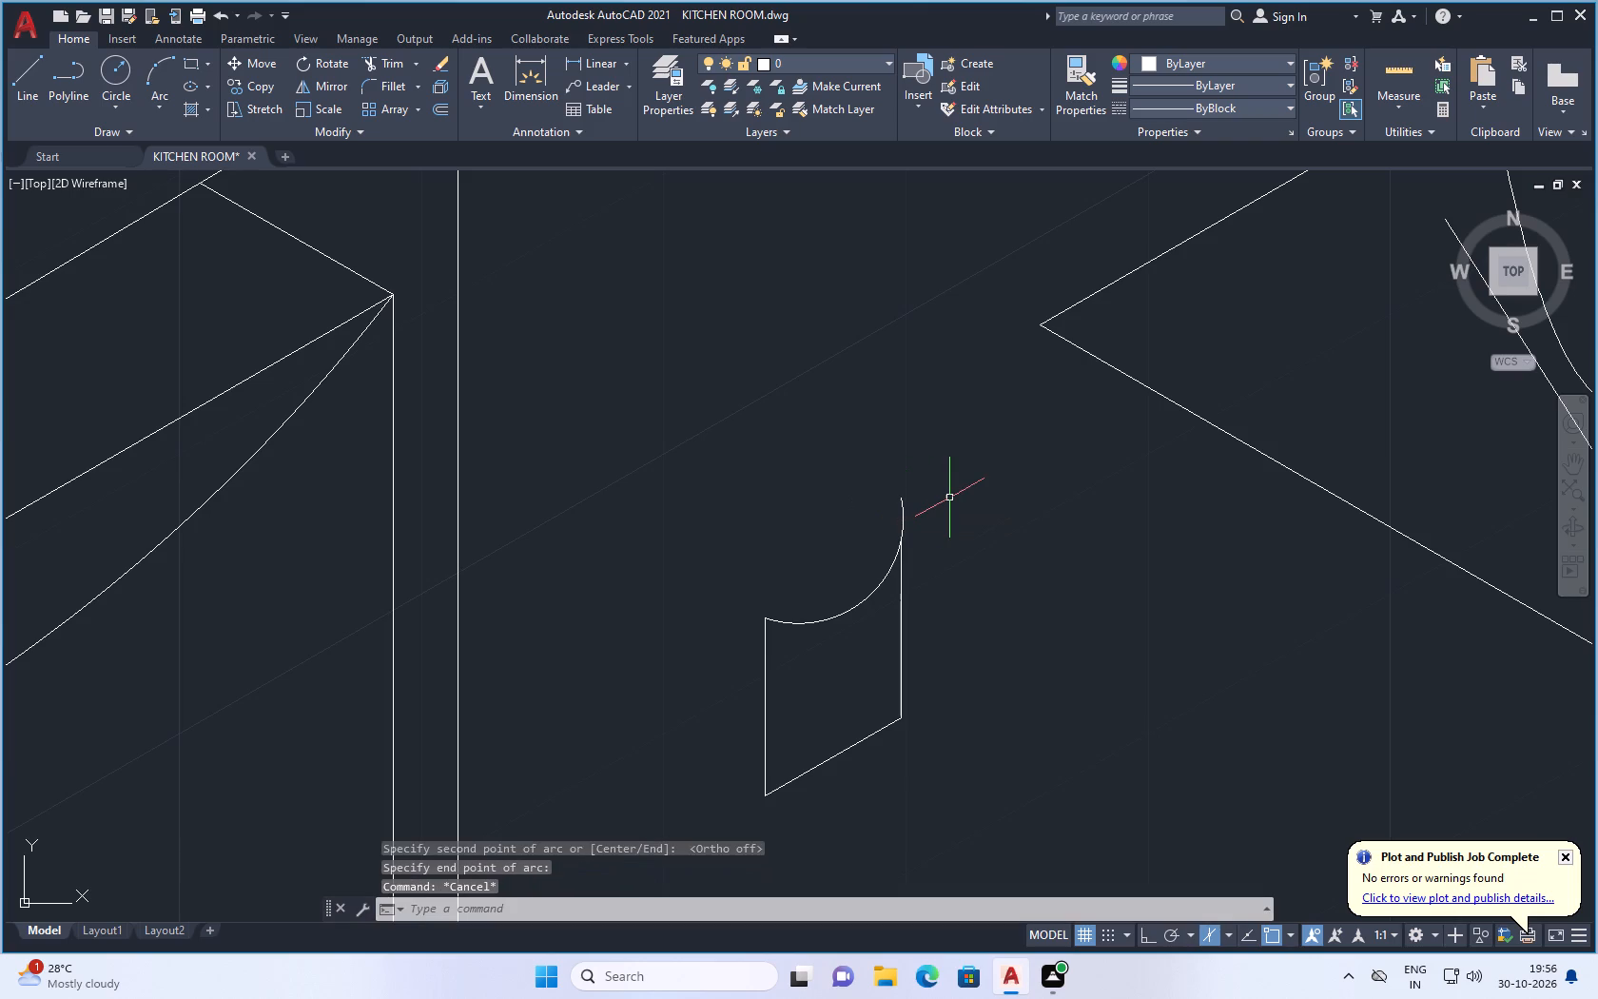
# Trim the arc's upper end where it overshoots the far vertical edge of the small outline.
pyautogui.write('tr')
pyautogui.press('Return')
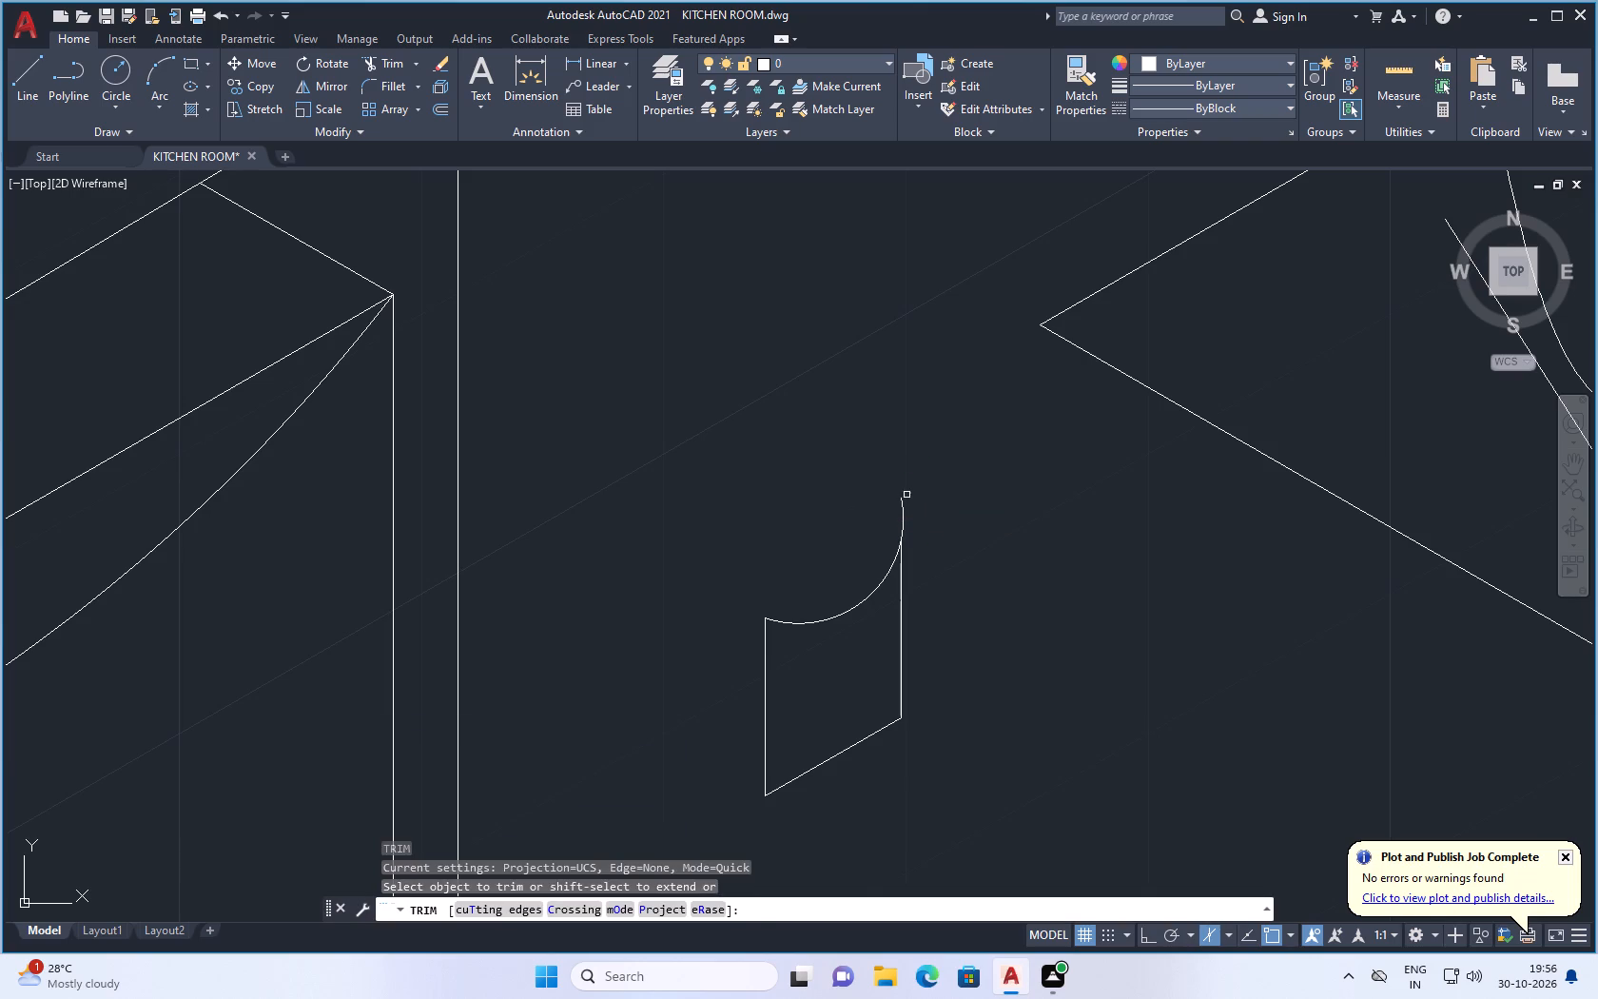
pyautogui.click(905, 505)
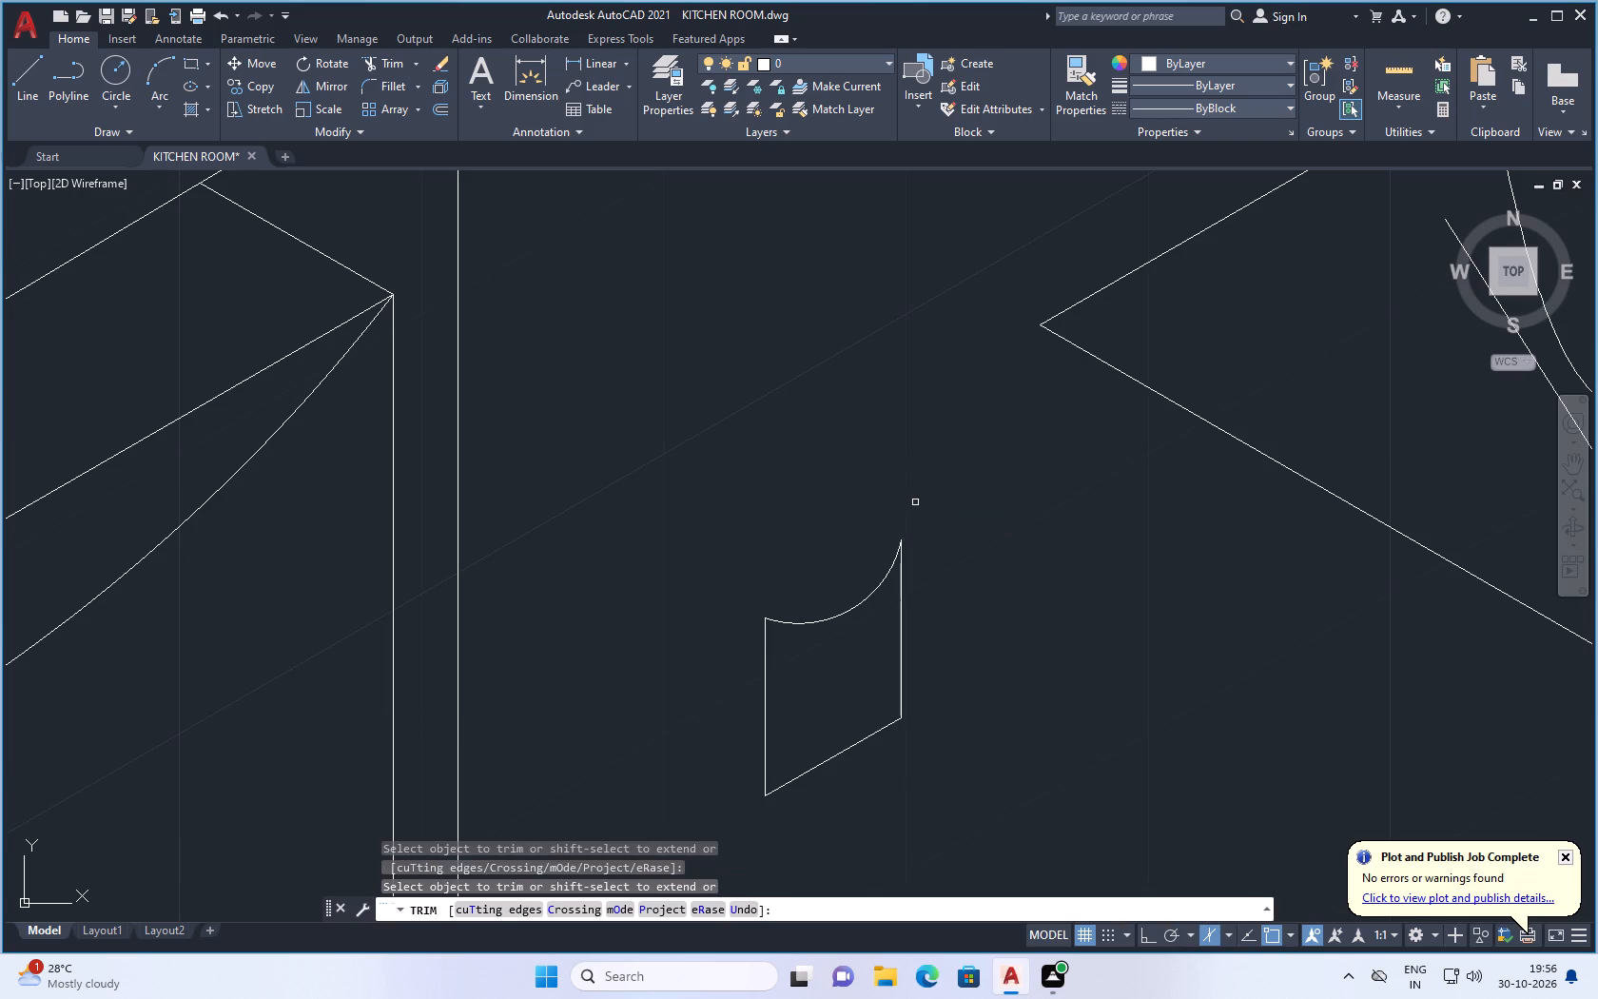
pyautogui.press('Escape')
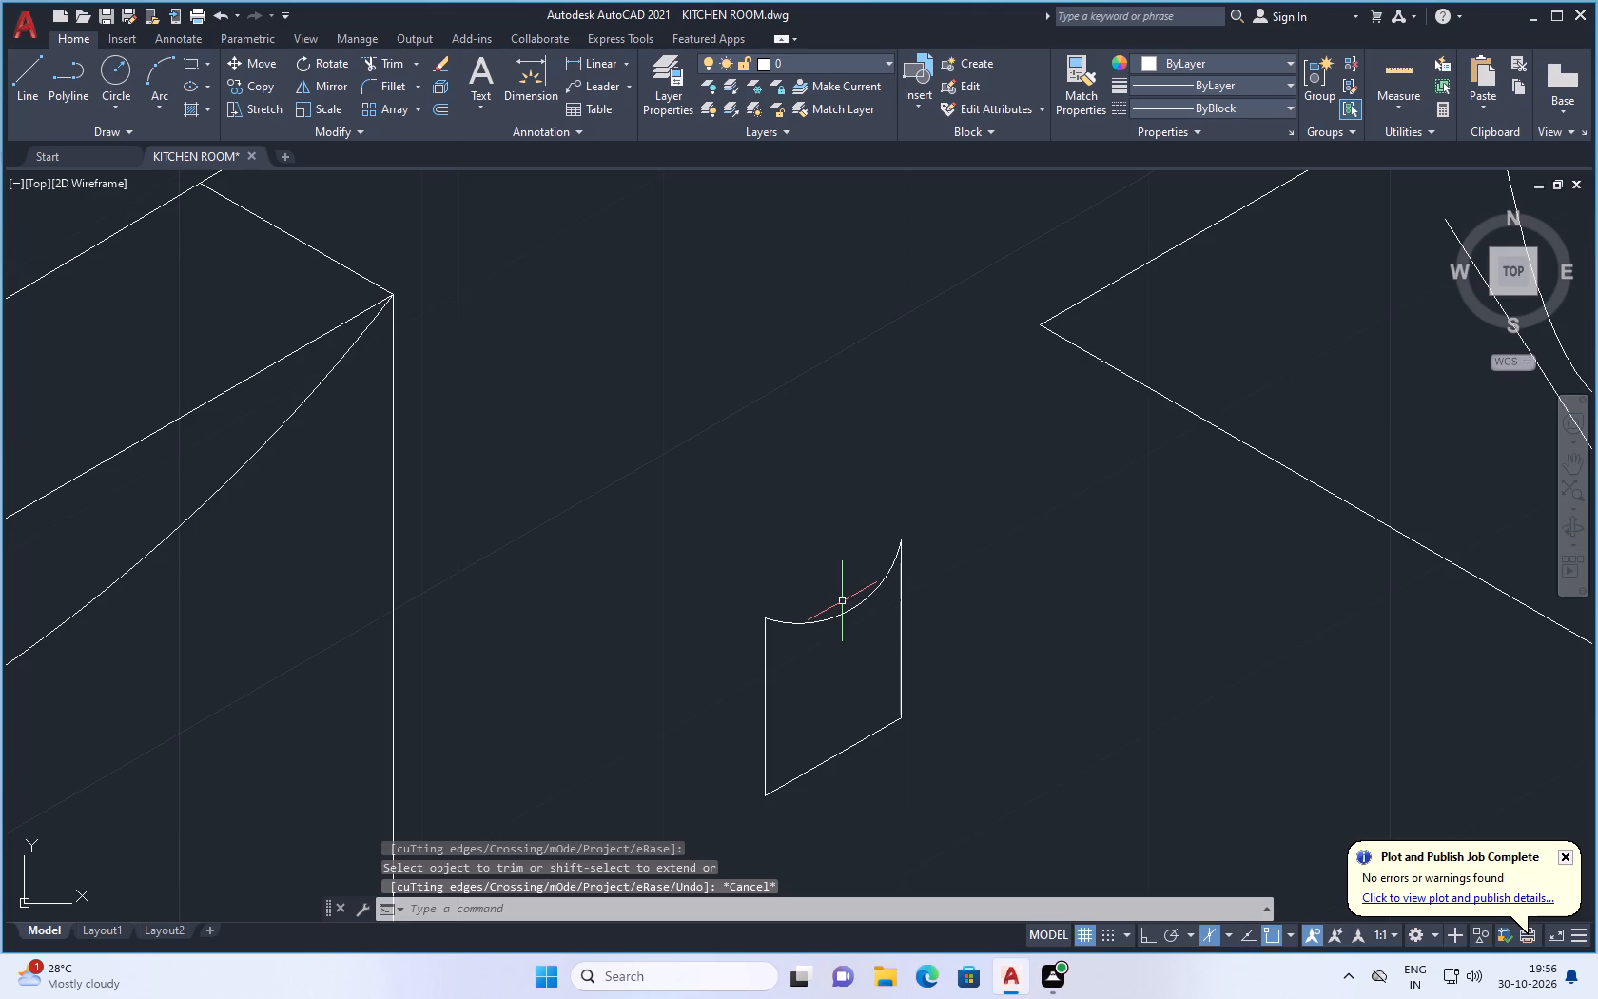
# Erase the near and far vertical edges of the small outline.
pyautogui.click(765, 694)
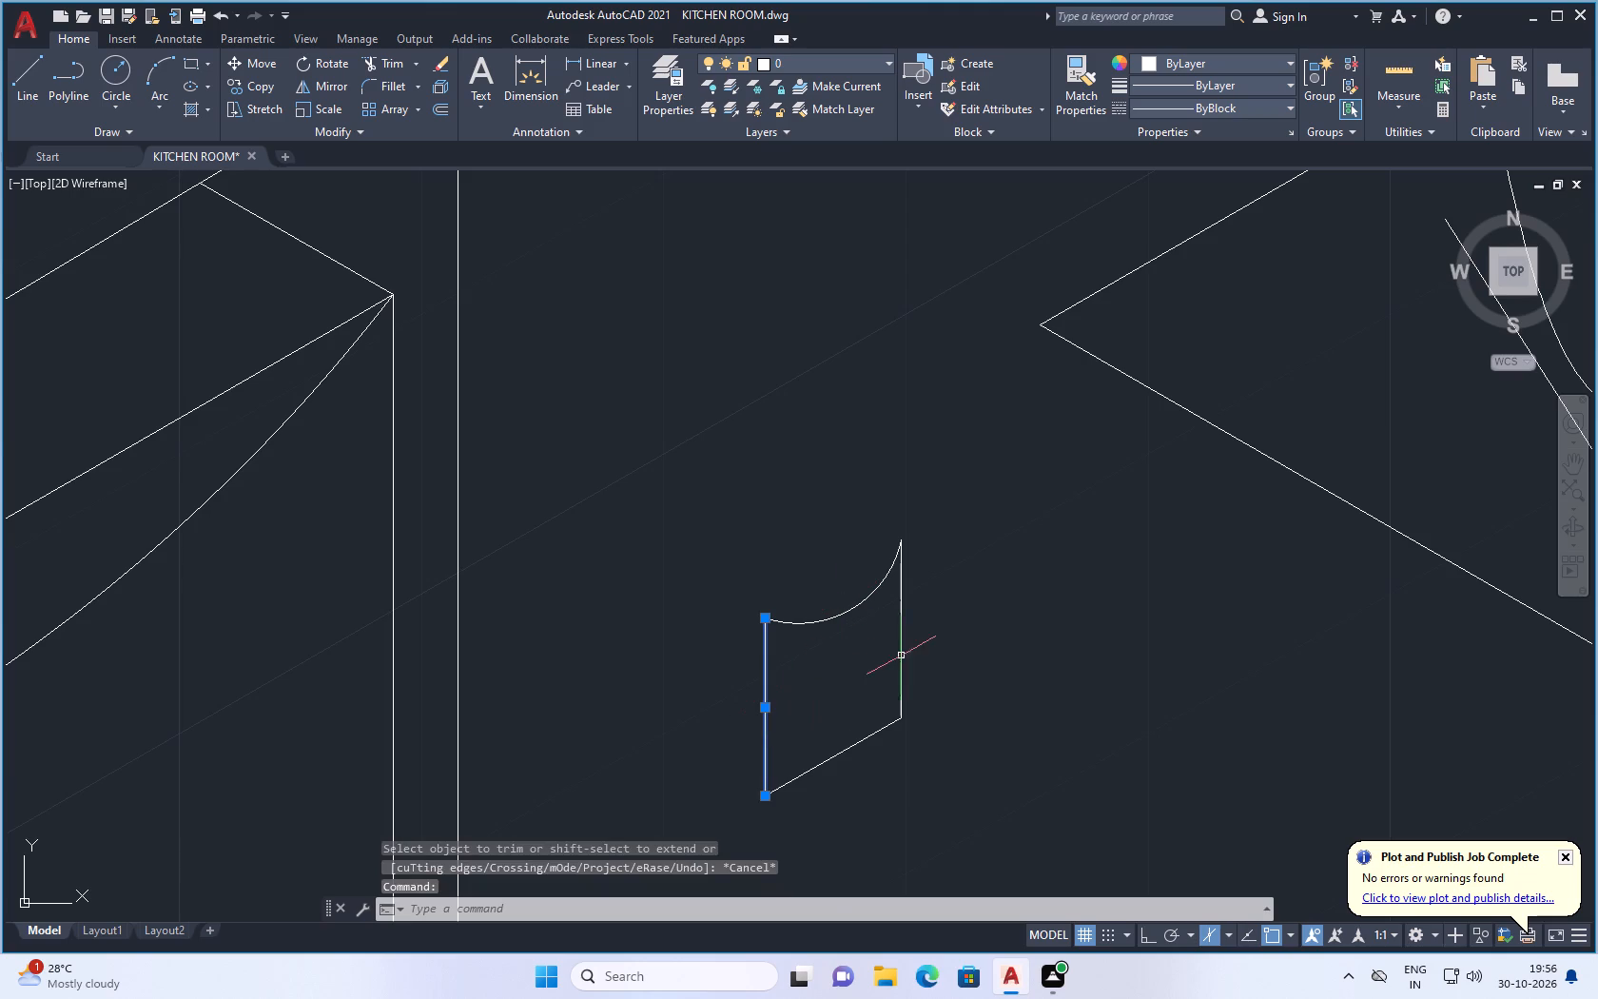
pyautogui.click(902, 651)
pyautogui.press('Delete')
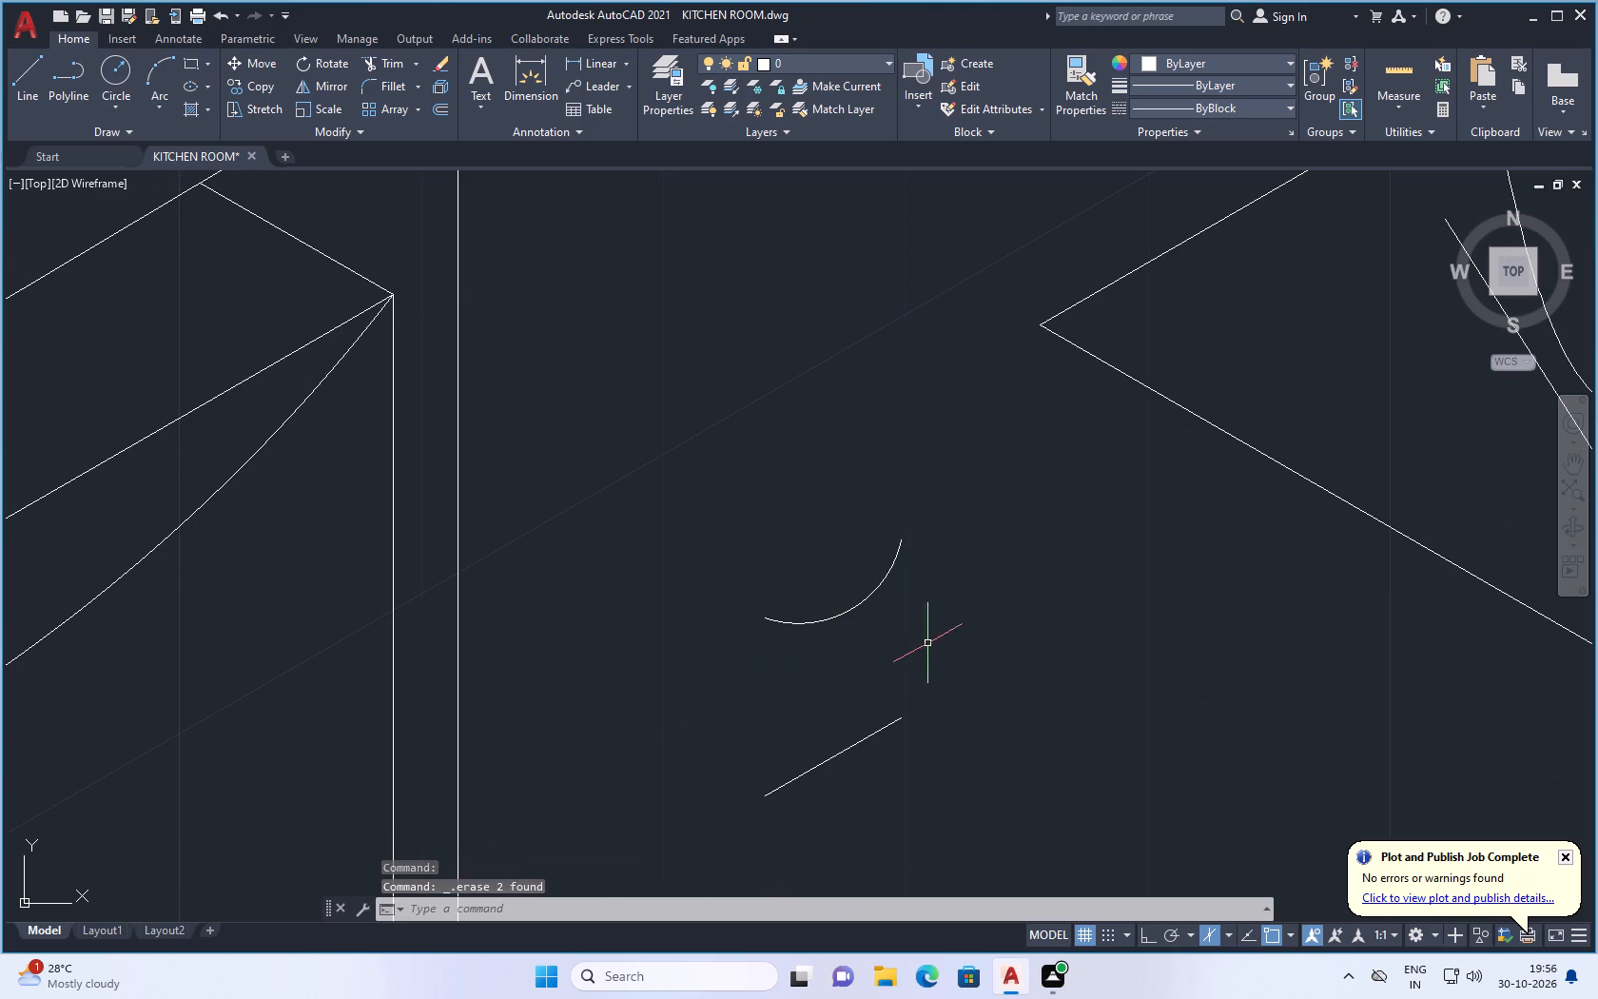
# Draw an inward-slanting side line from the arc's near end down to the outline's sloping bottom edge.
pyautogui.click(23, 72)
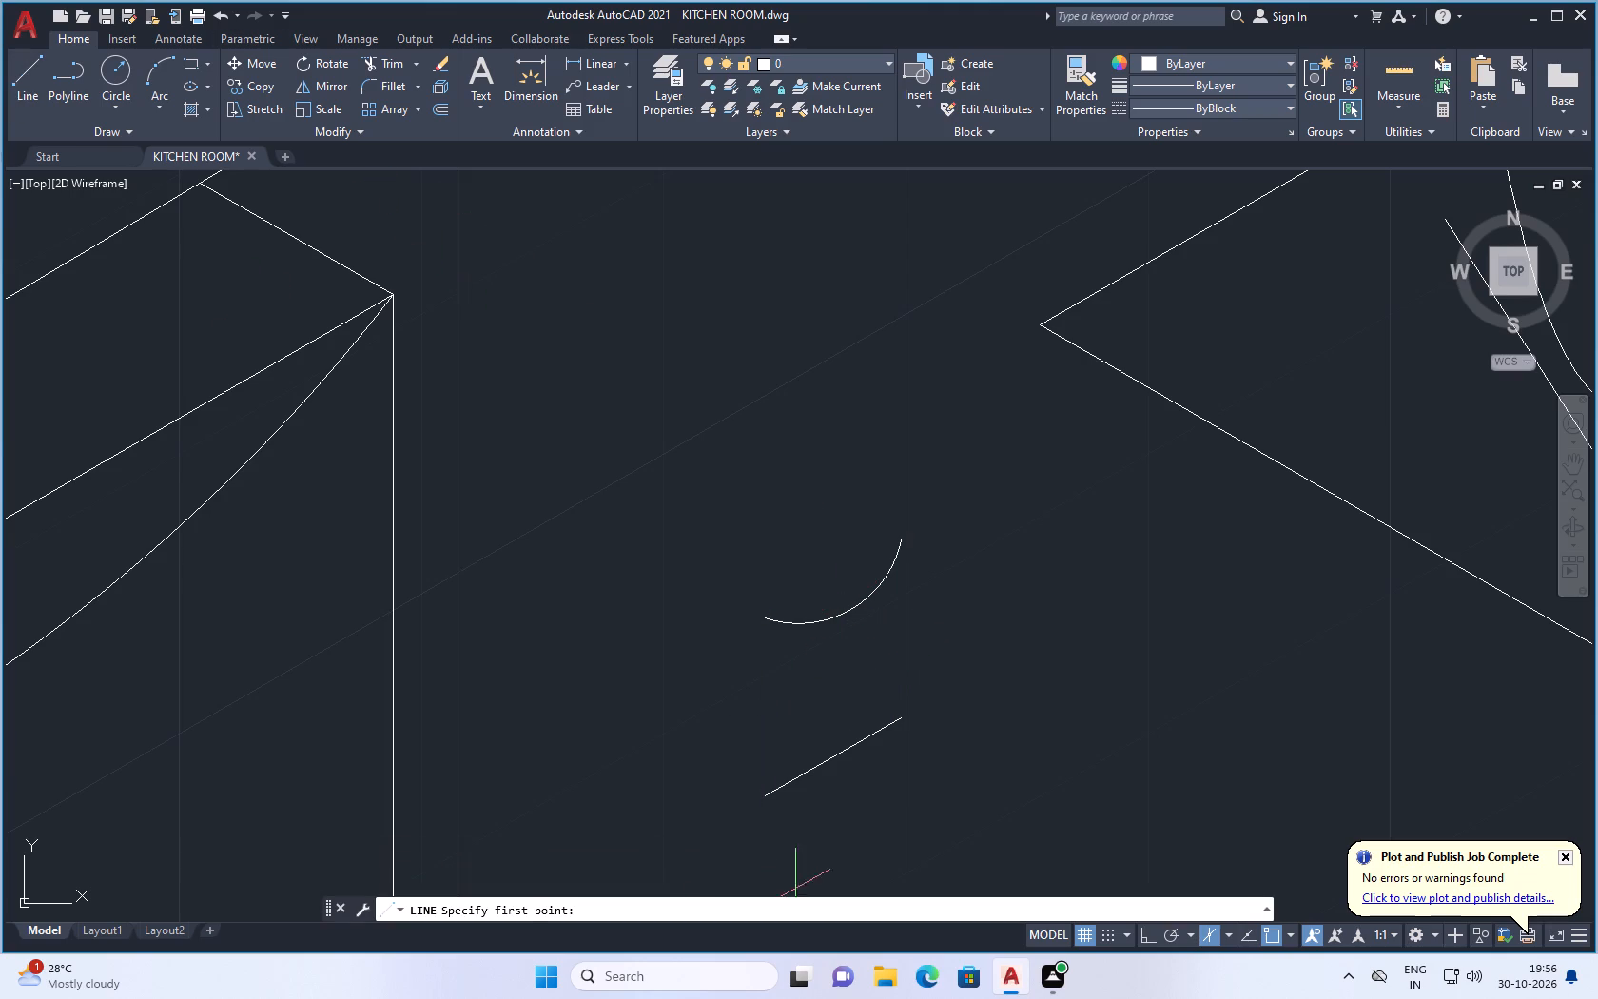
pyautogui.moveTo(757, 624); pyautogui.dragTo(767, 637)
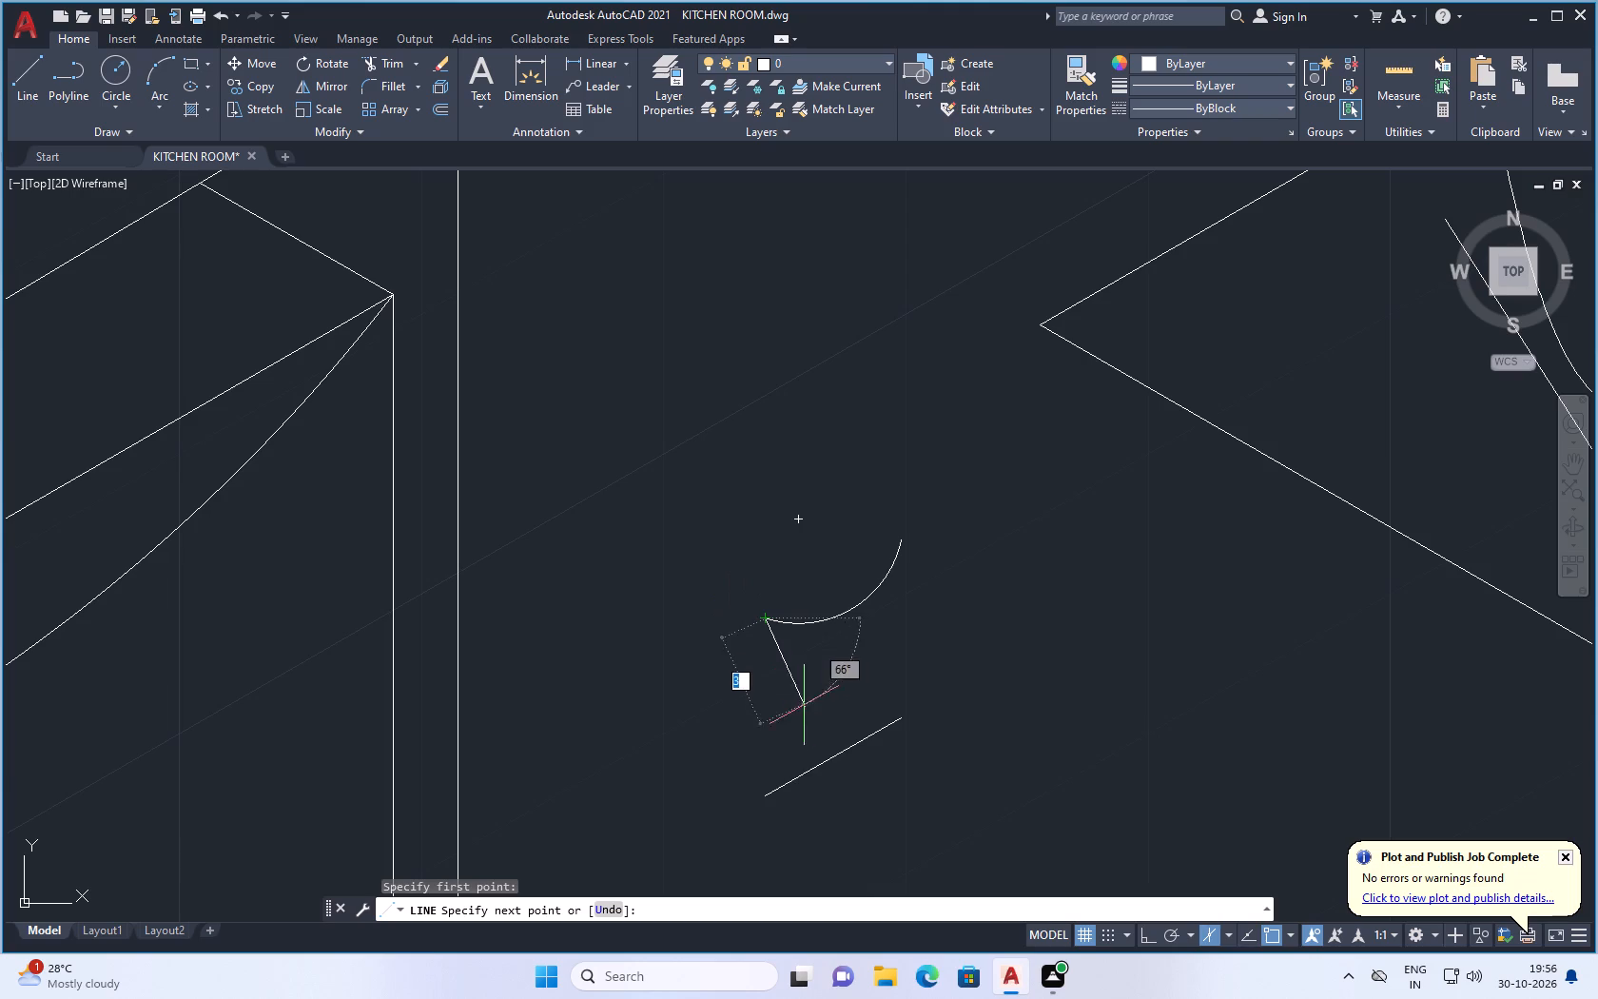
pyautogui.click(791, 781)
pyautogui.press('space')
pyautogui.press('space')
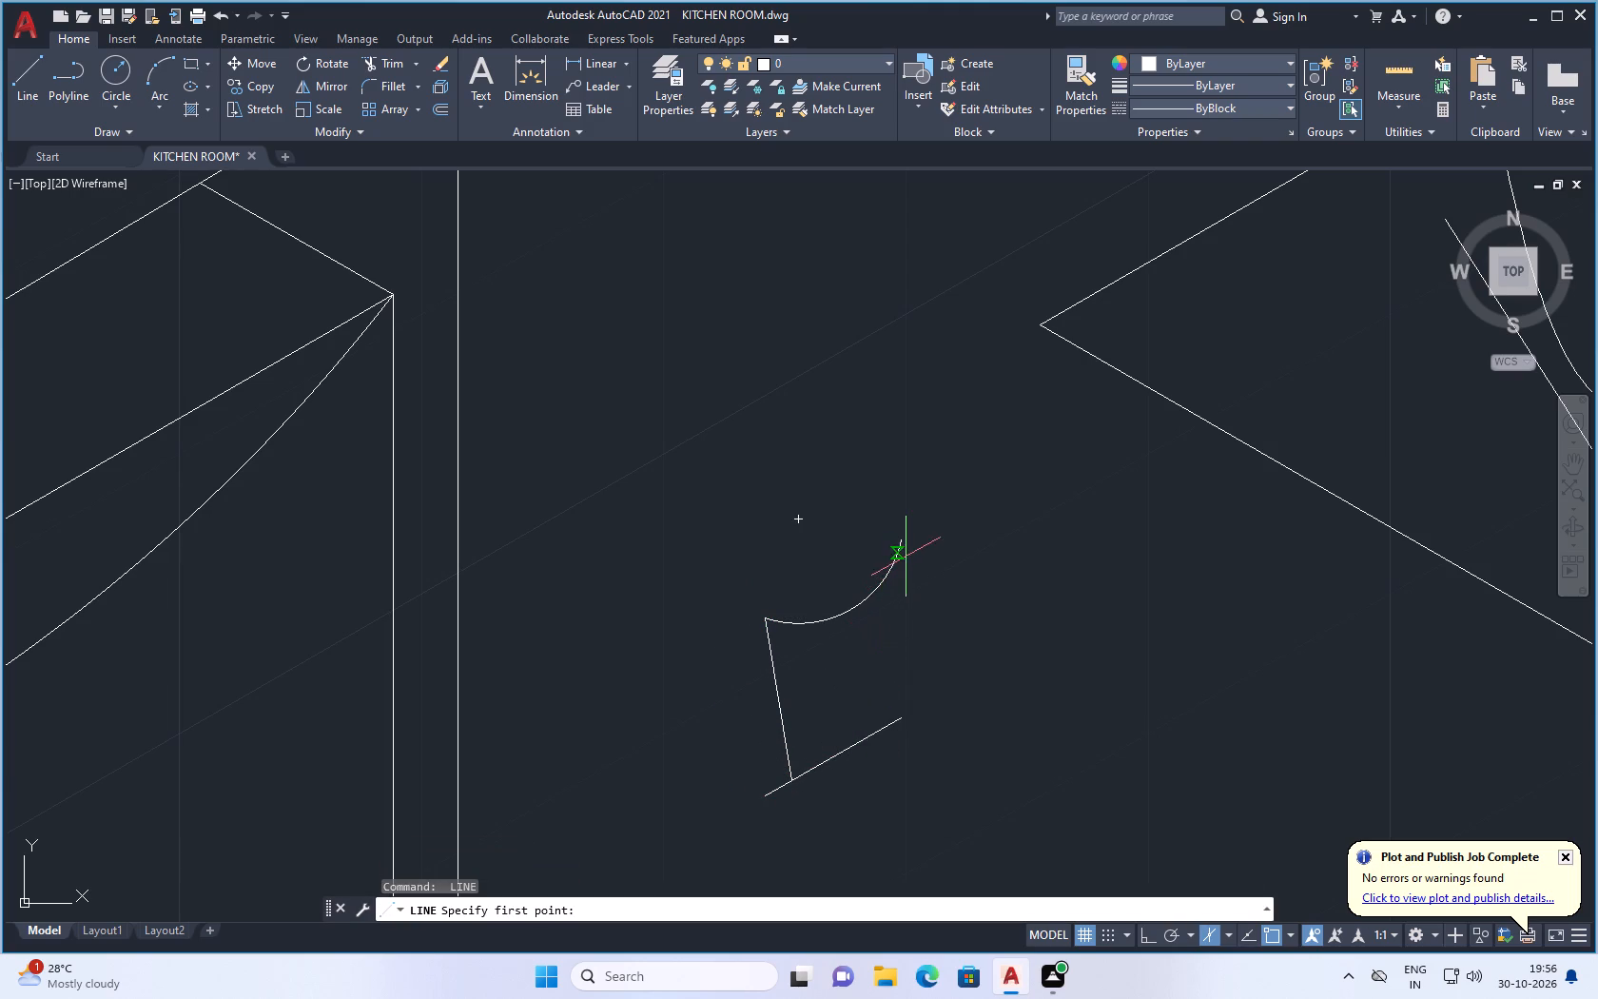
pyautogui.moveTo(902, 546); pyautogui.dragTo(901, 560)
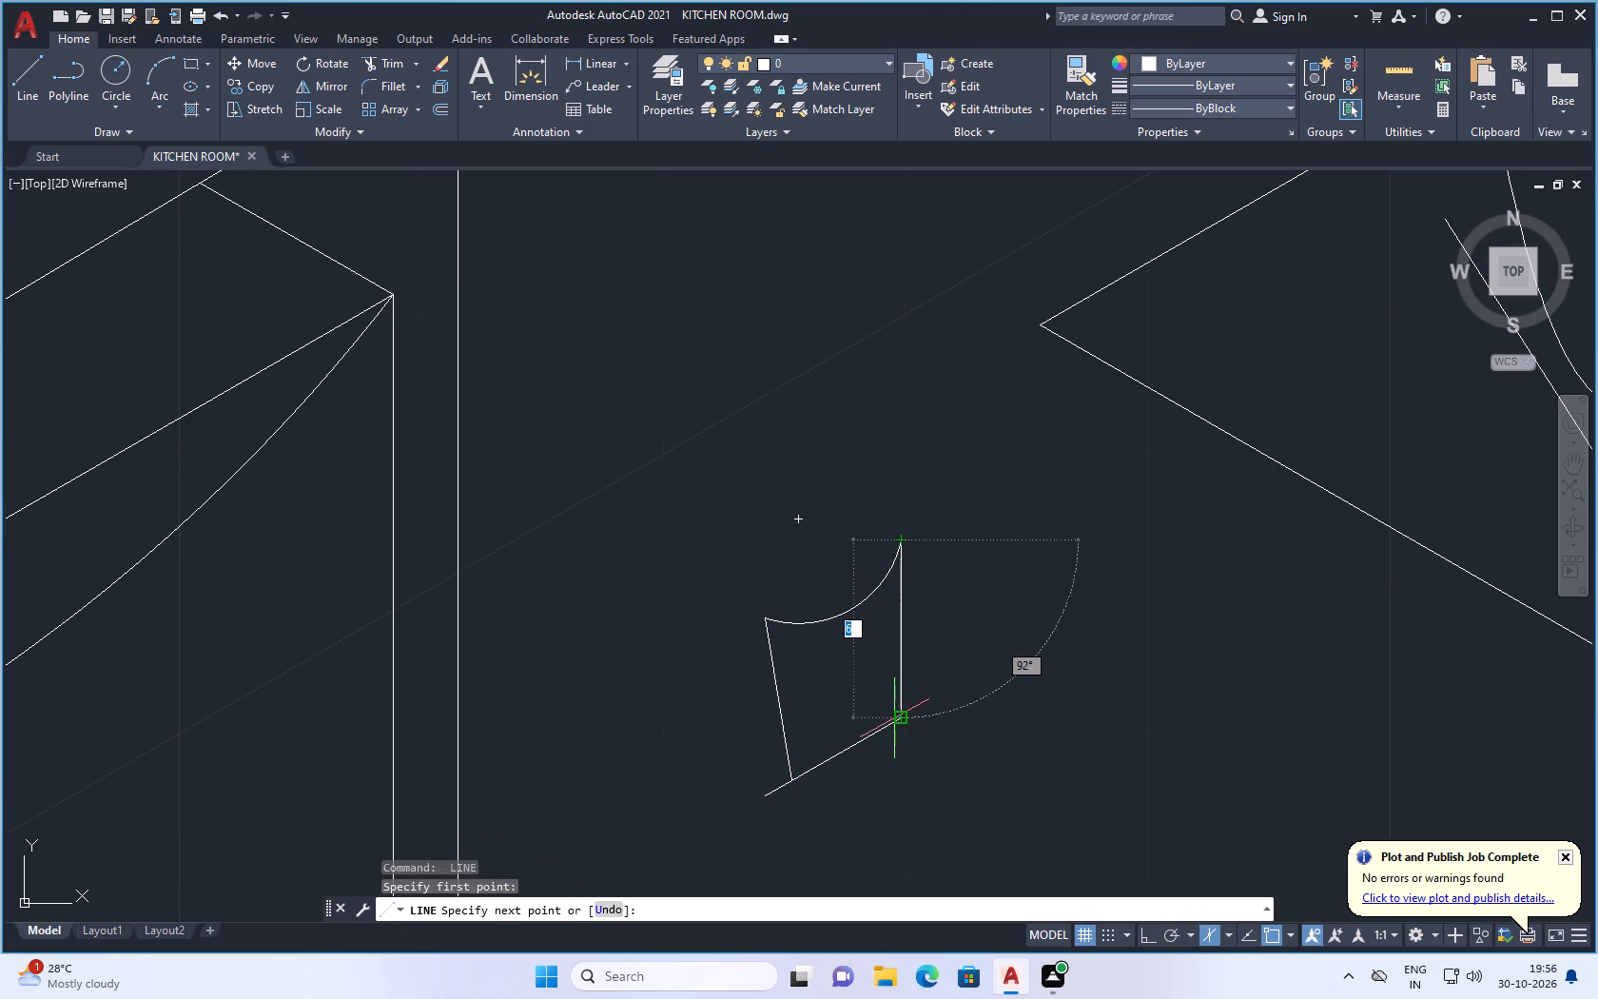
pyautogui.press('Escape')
# Erase what remains of the small outline: the slanted side line, the bottom edge and the arc.
pyautogui.moveTo(926, 675); pyautogui.dragTo(901, 694)
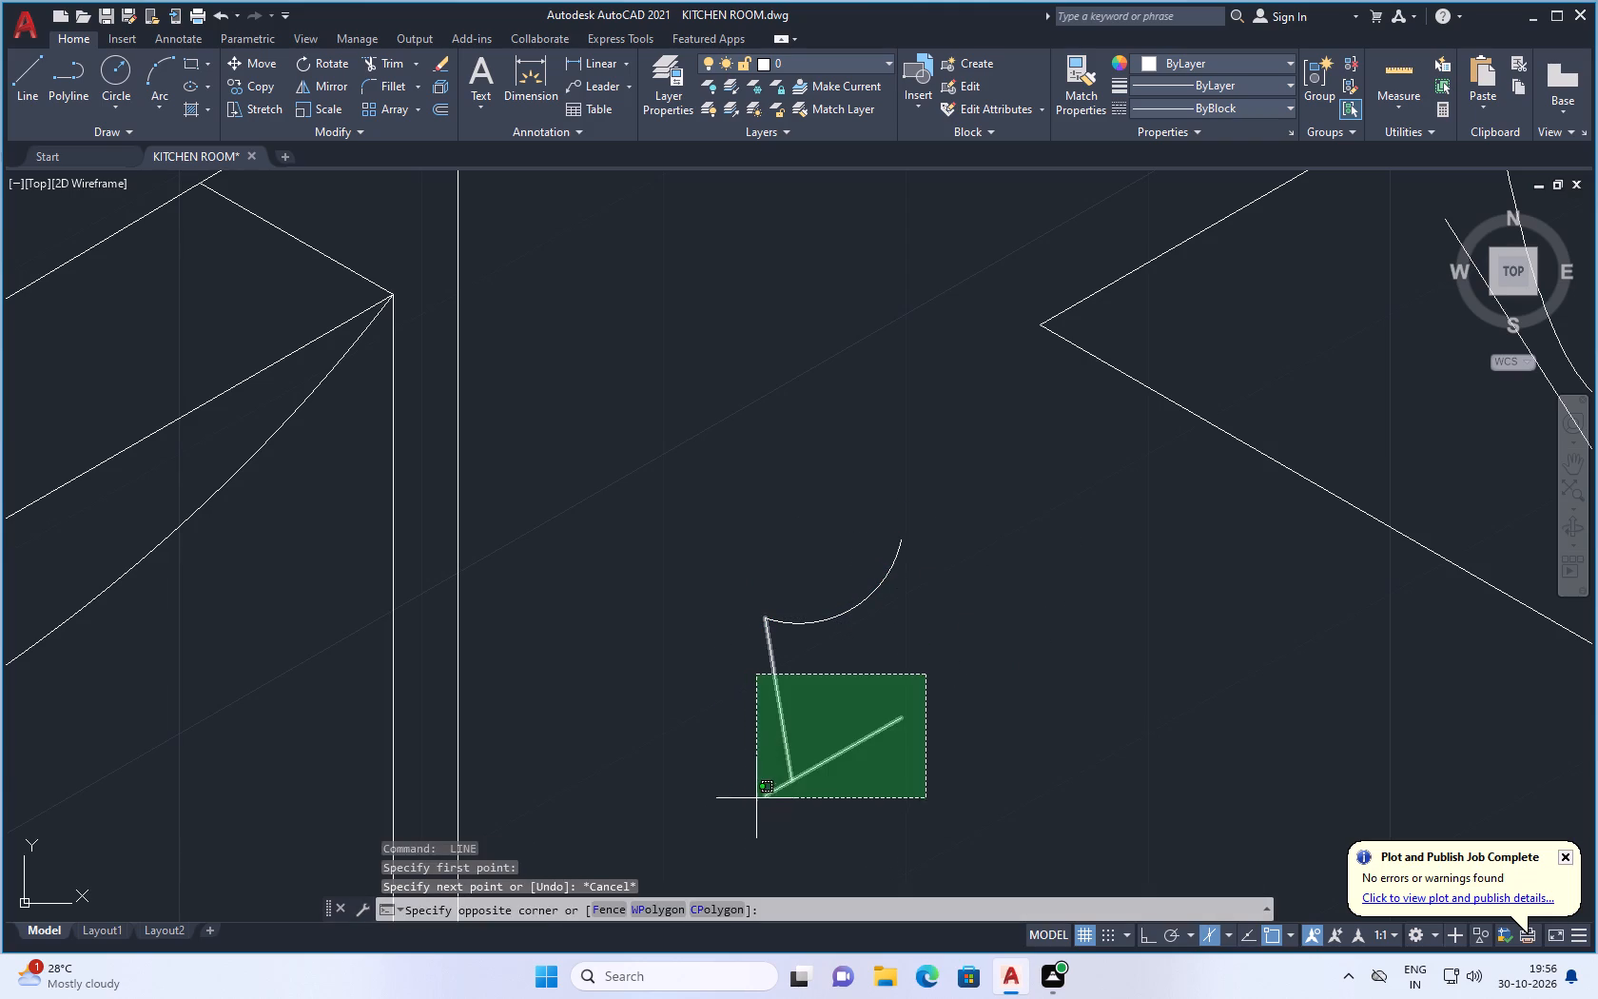
pyautogui.click(756, 798)
pyautogui.press('Delete')
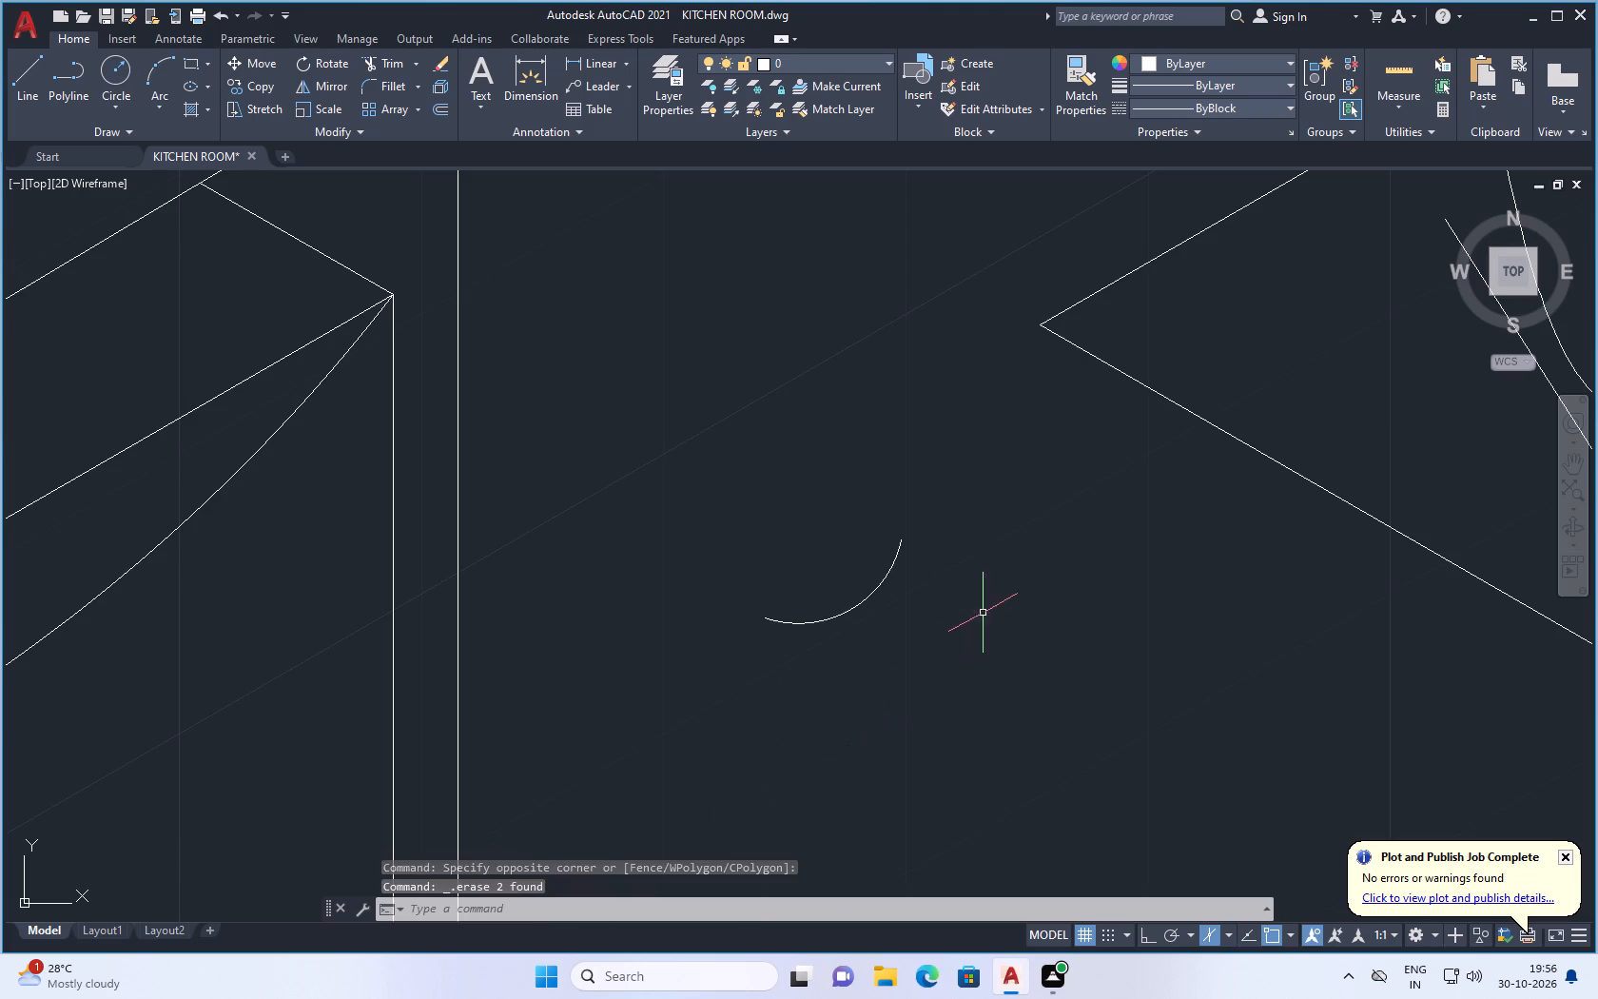
pyautogui.moveTo(940, 500); pyautogui.dragTo(842, 628)
pyautogui.click(765, 715)
pyautogui.press('Delete')
# Draw a gently sloping top edge between refrigerator and stove, with a vertical far edge down from its end using Ortho.
pyautogui.scroll(-3, 834, 606)
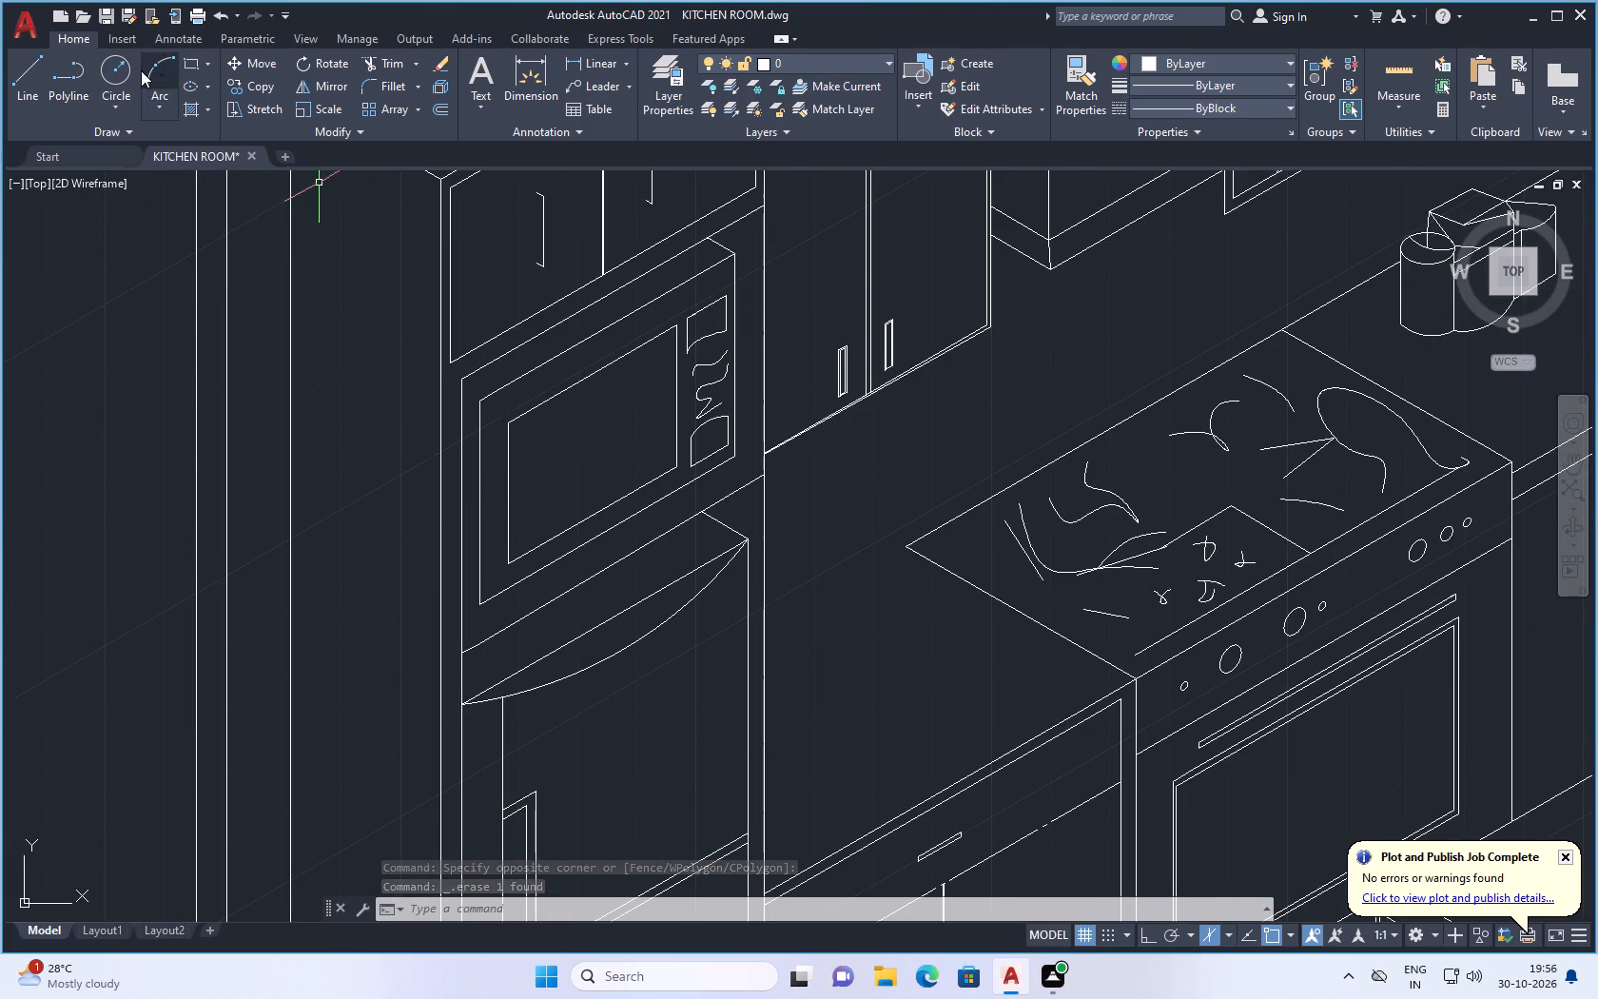
pyautogui.click(17, 75)
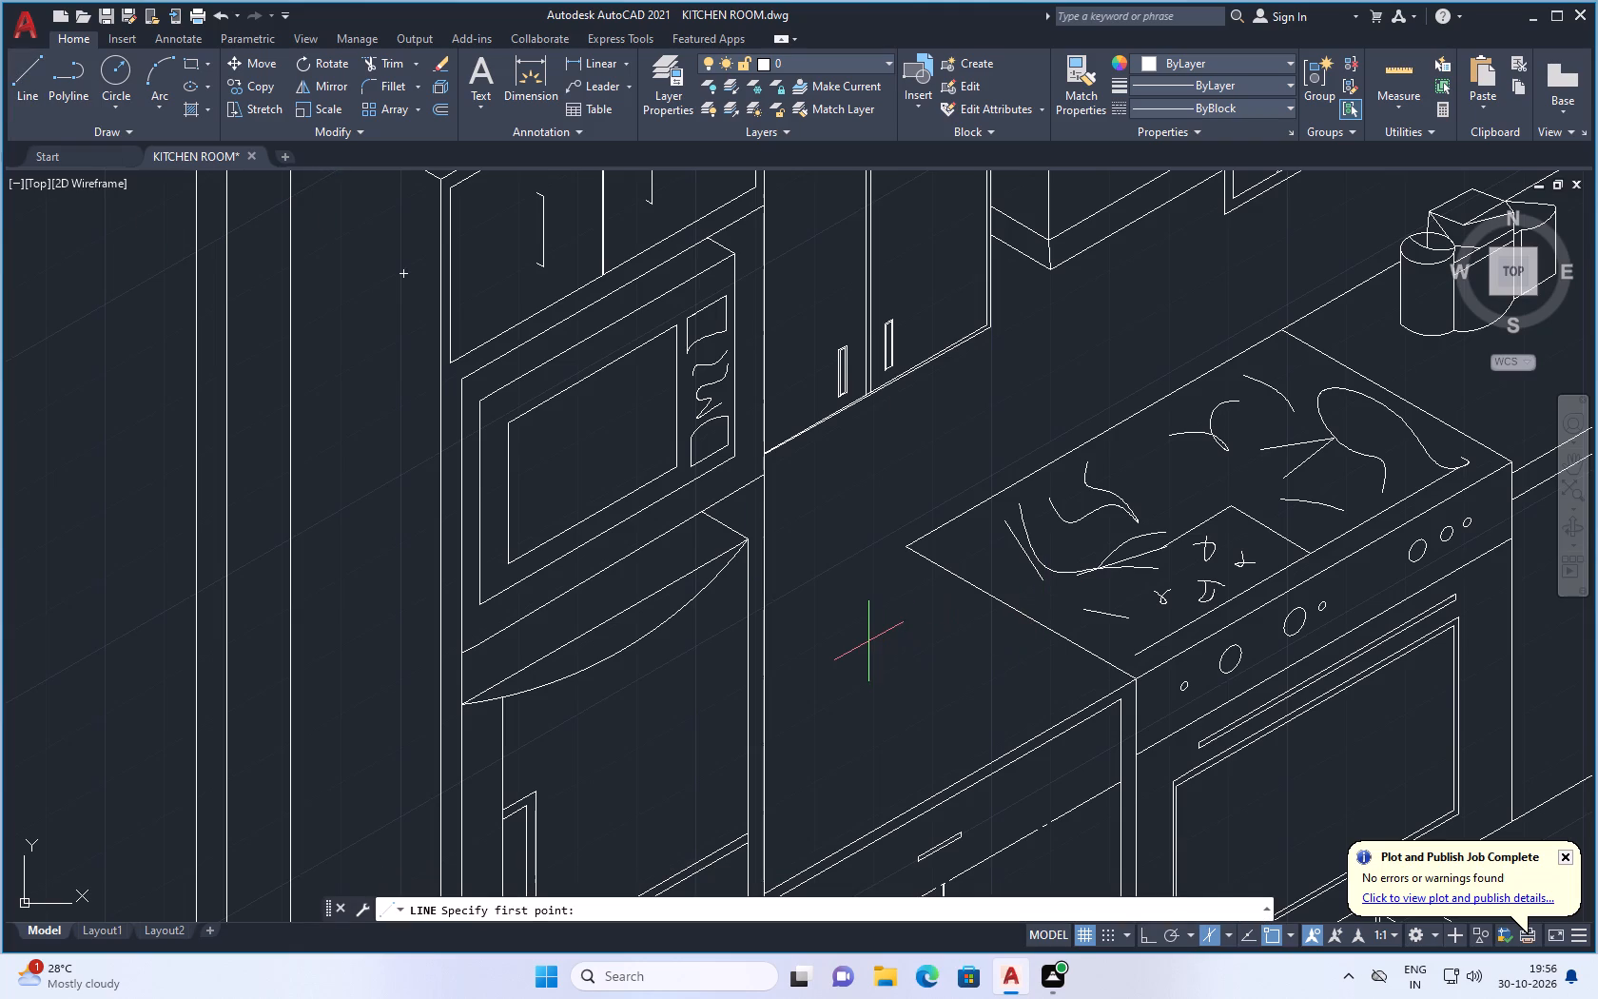
pyautogui.scroll(1, 865, 642)
pyautogui.click(853, 637)
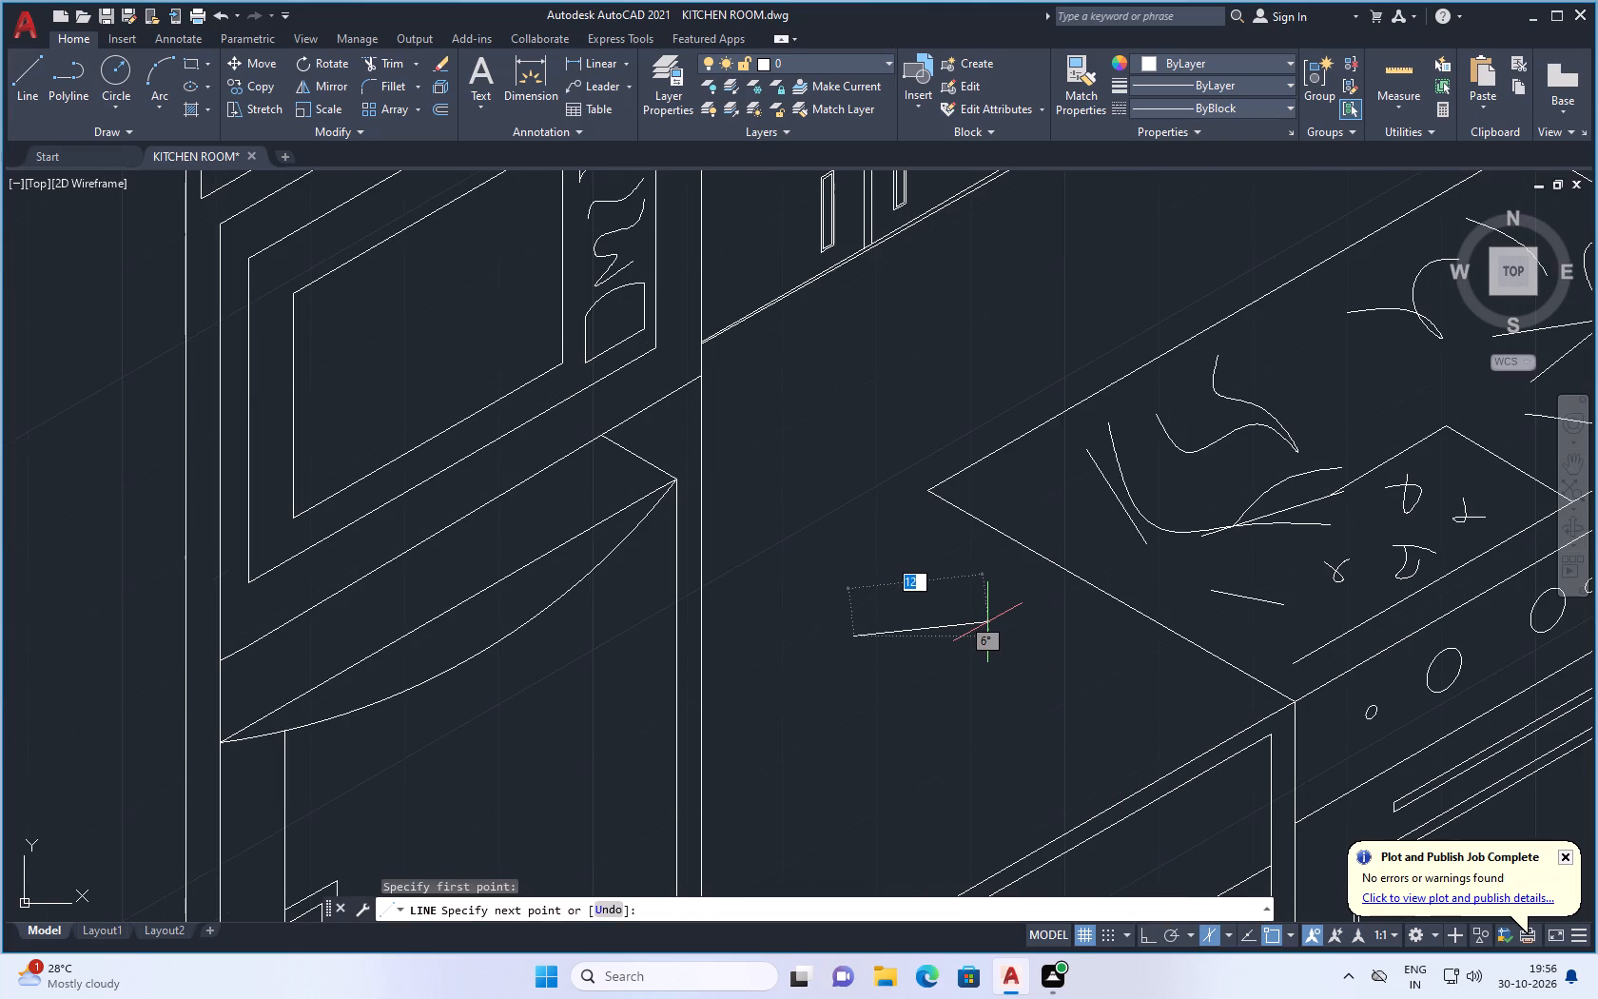
pyautogui.click(974, 617)
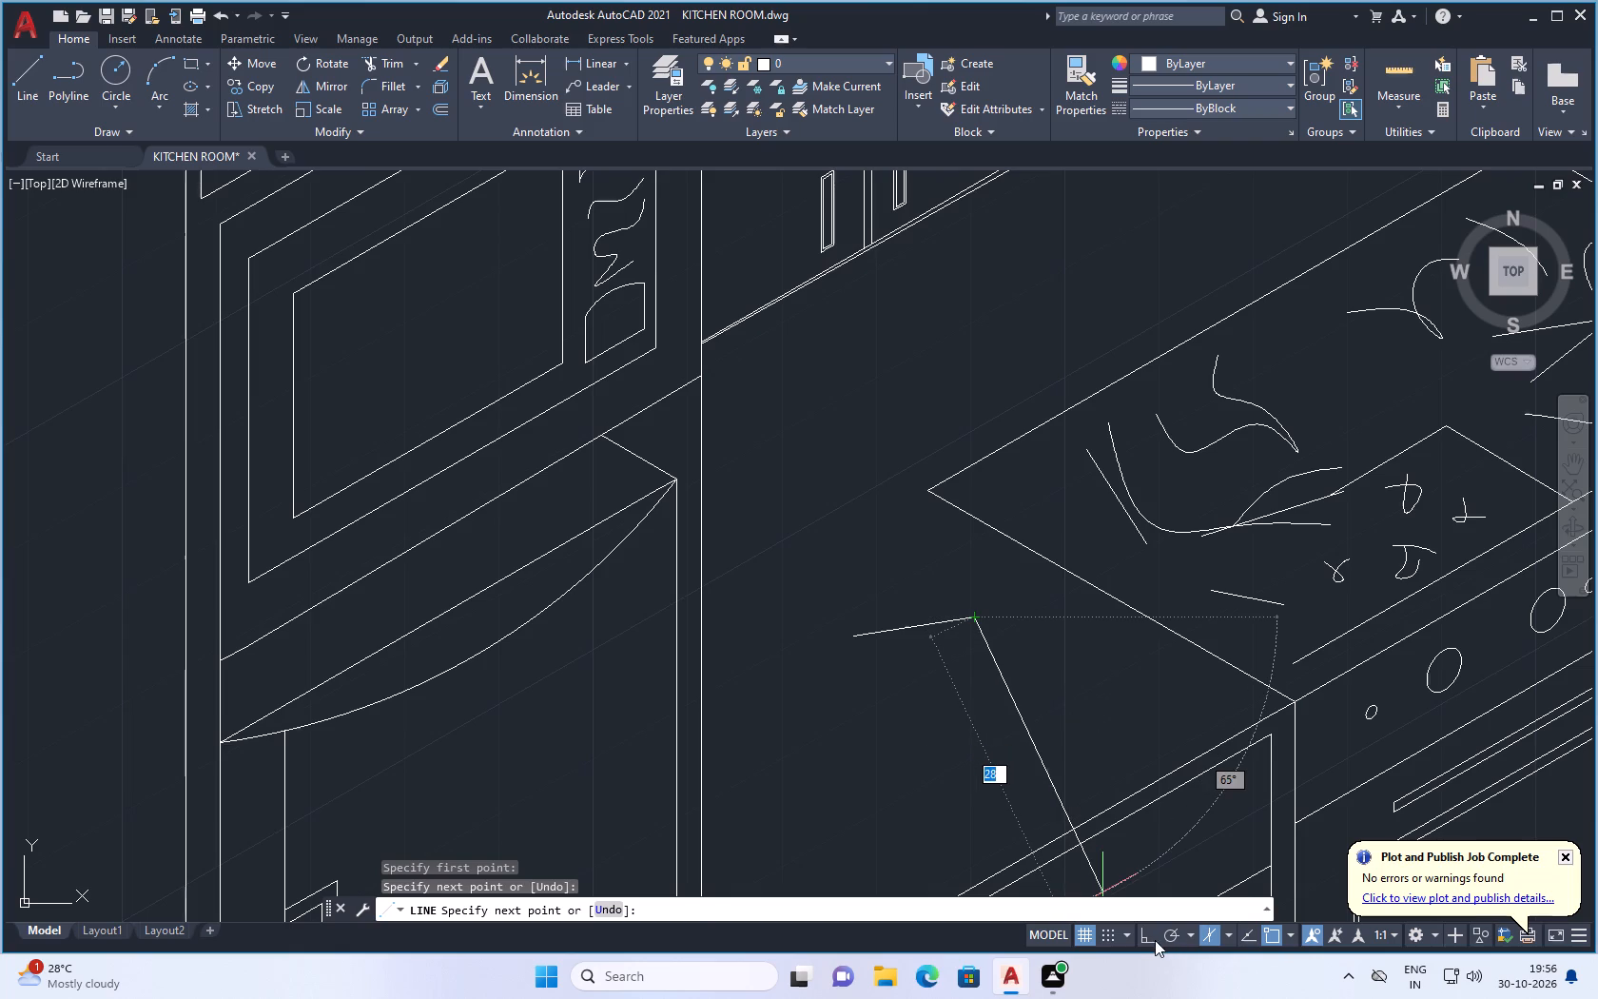
pyautogui.moveTo(1152, 940); pyautogui.dragTo(1152, 923)
pyautogui.click(970, 767)
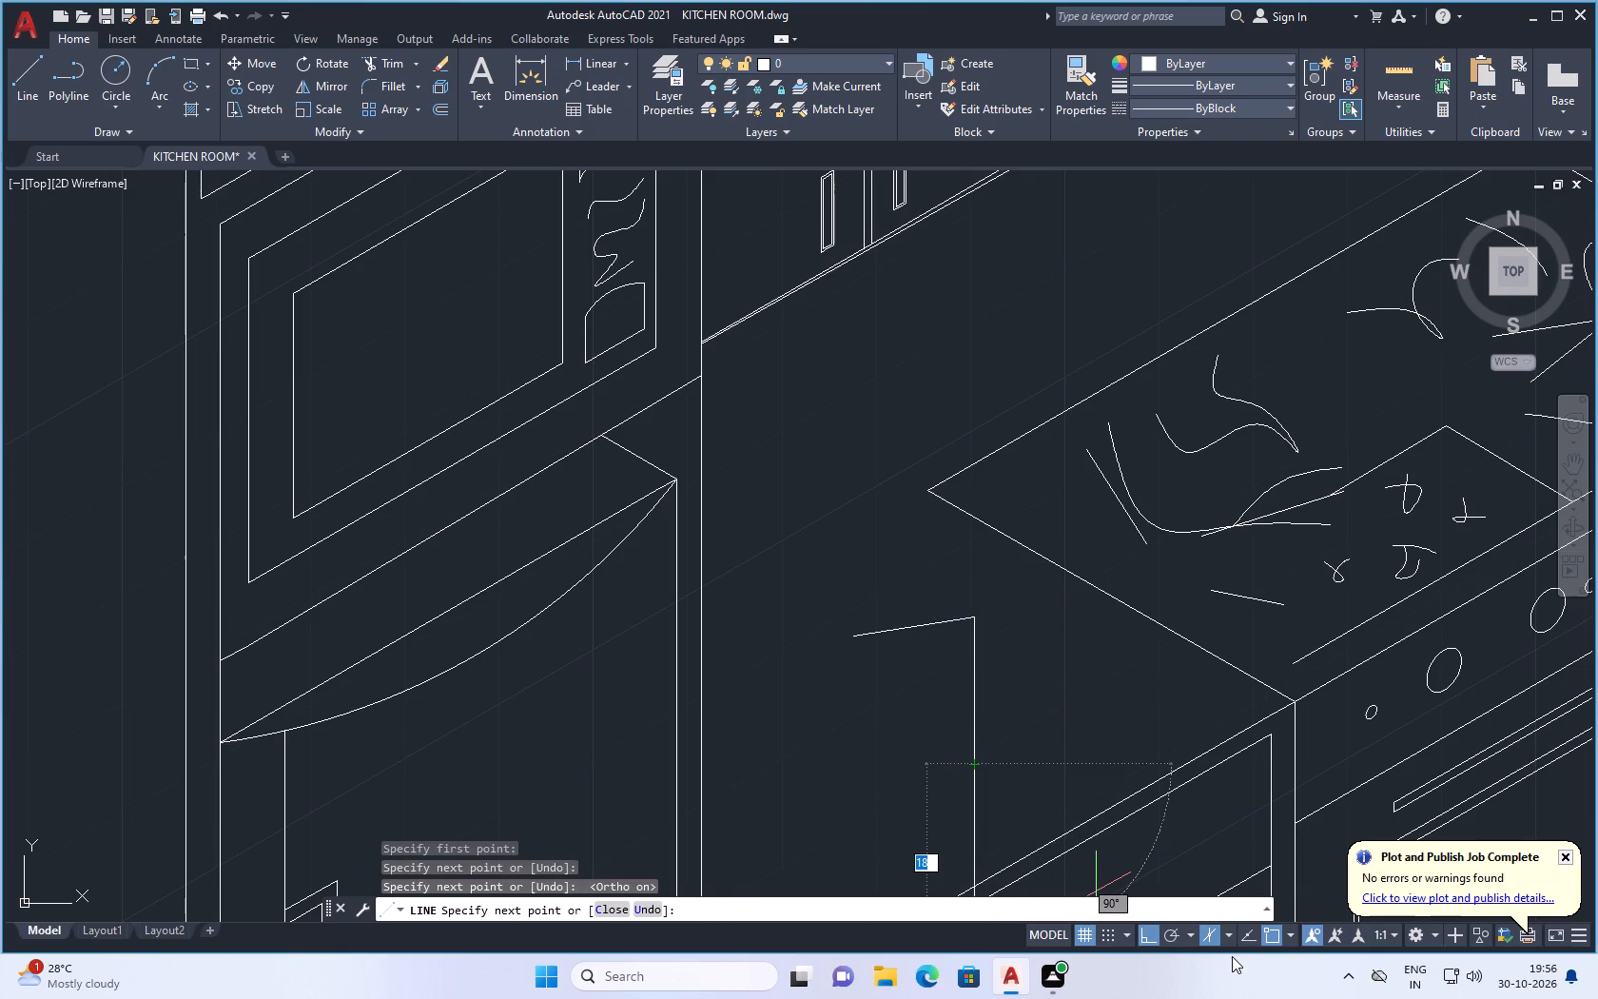
# With the isoplane set to Left, draw the near vertical edge and the bottom edge to close the four-sided outline.
pyautogui.click(1227, 930)
pyautogui.click(1239, 873)
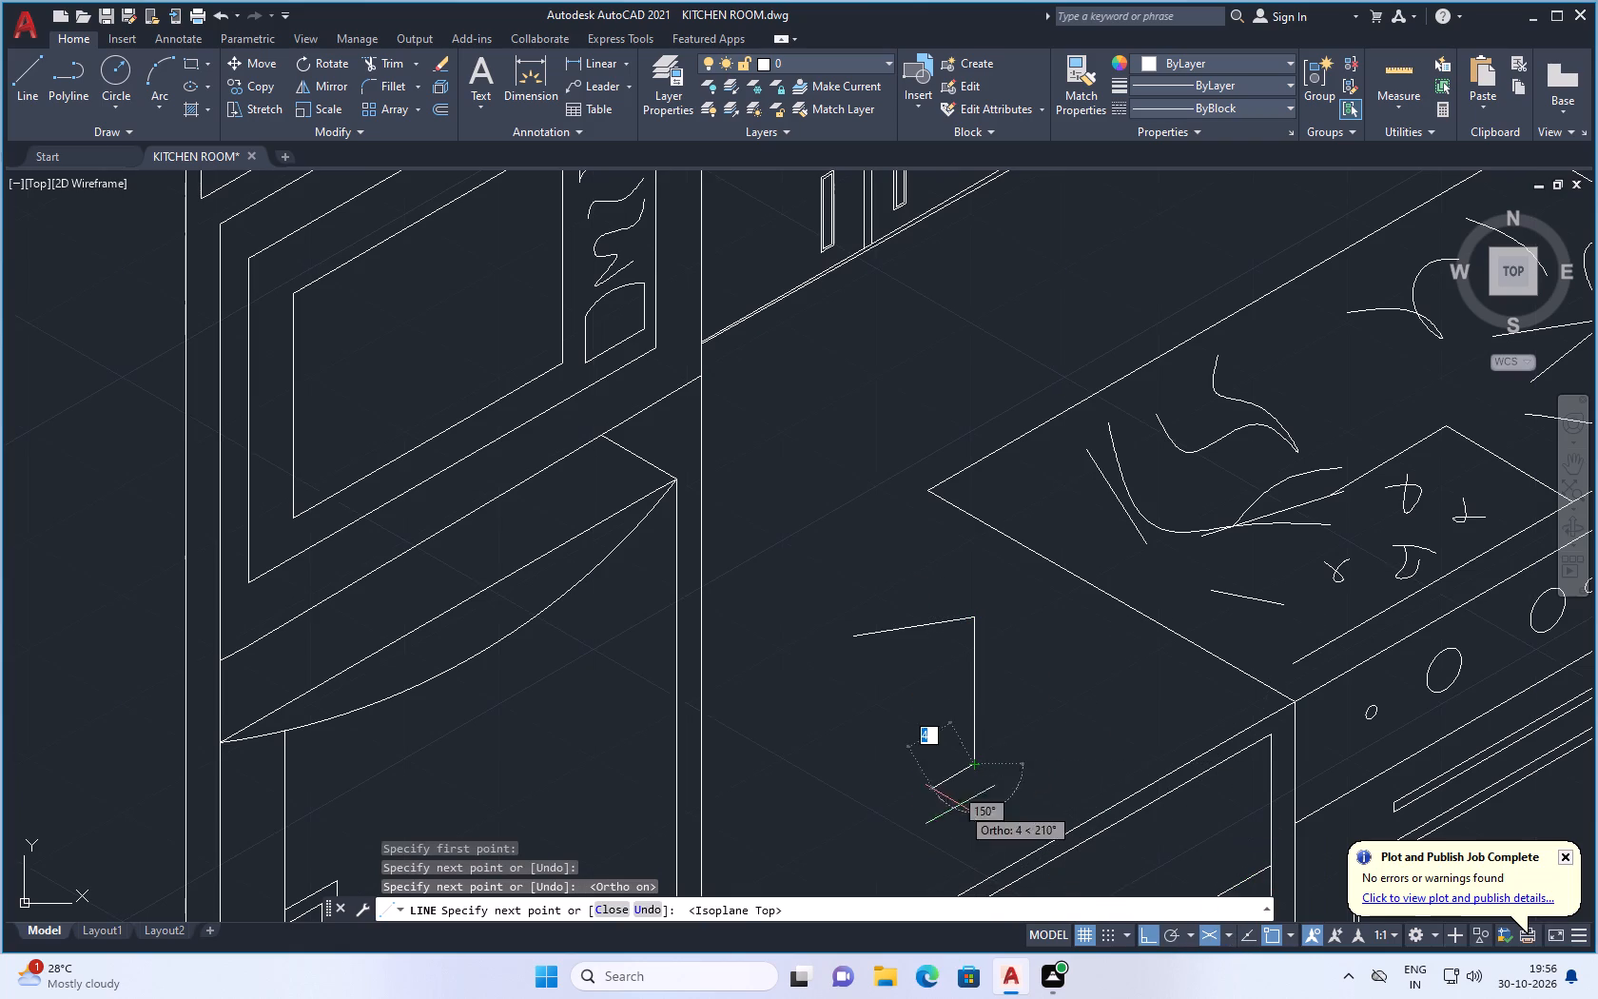
pyautogui.click(1226, 932)
pyautogui.click(1241, 848)
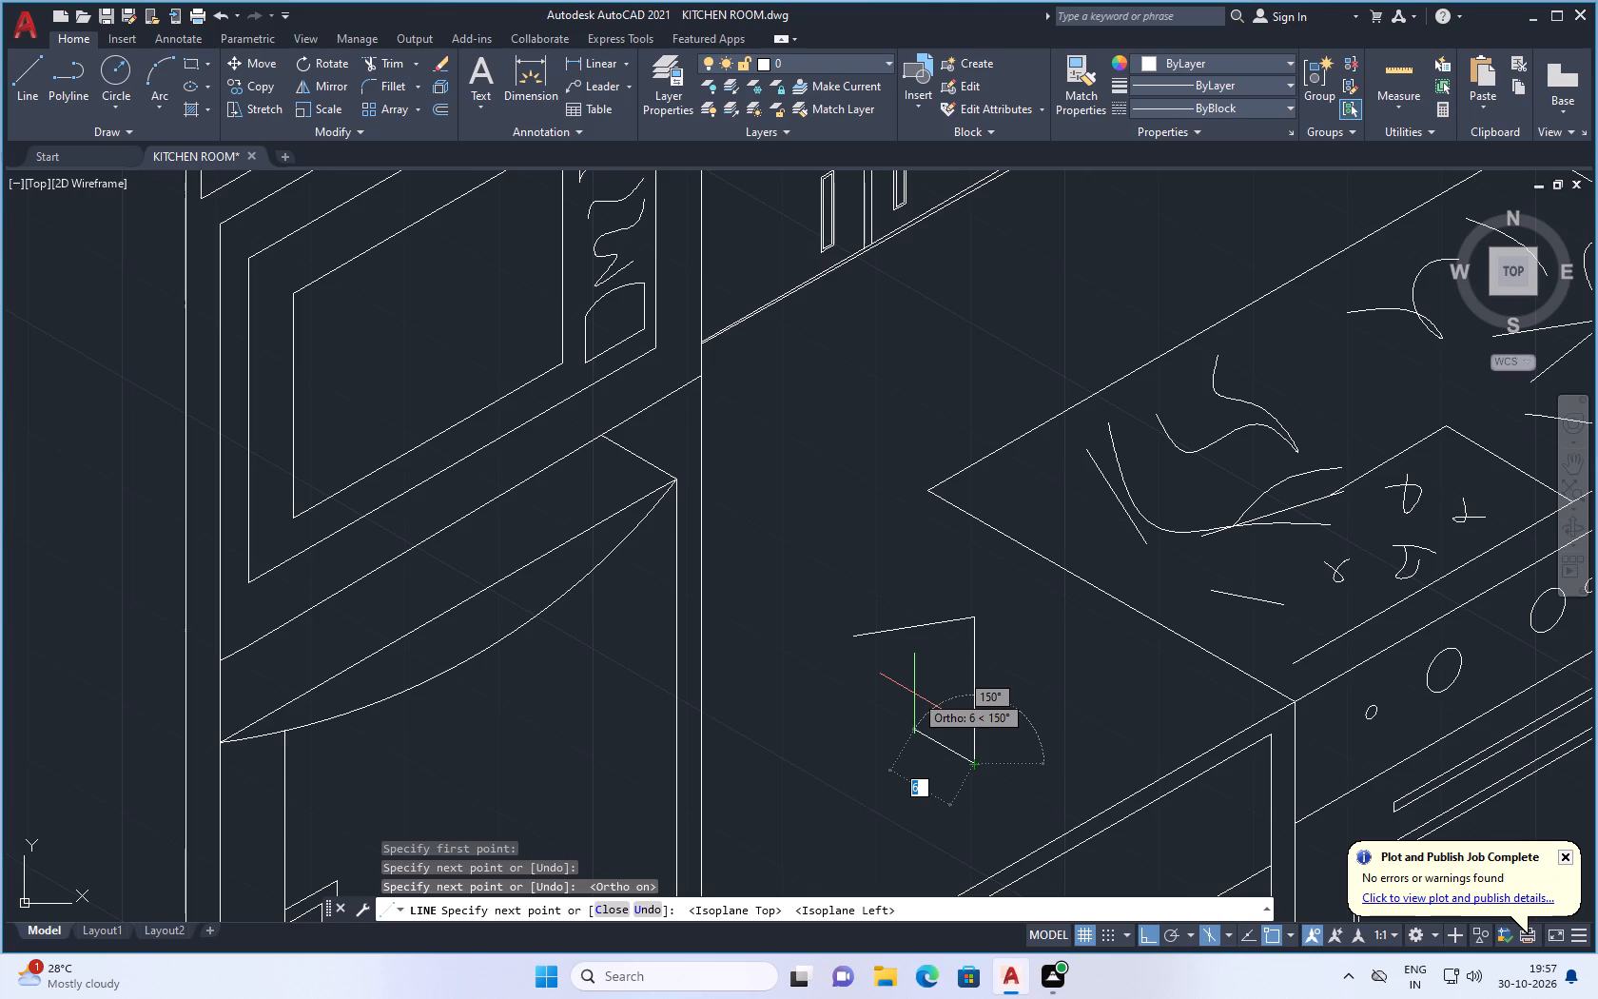
pyautogui.press('Escape')
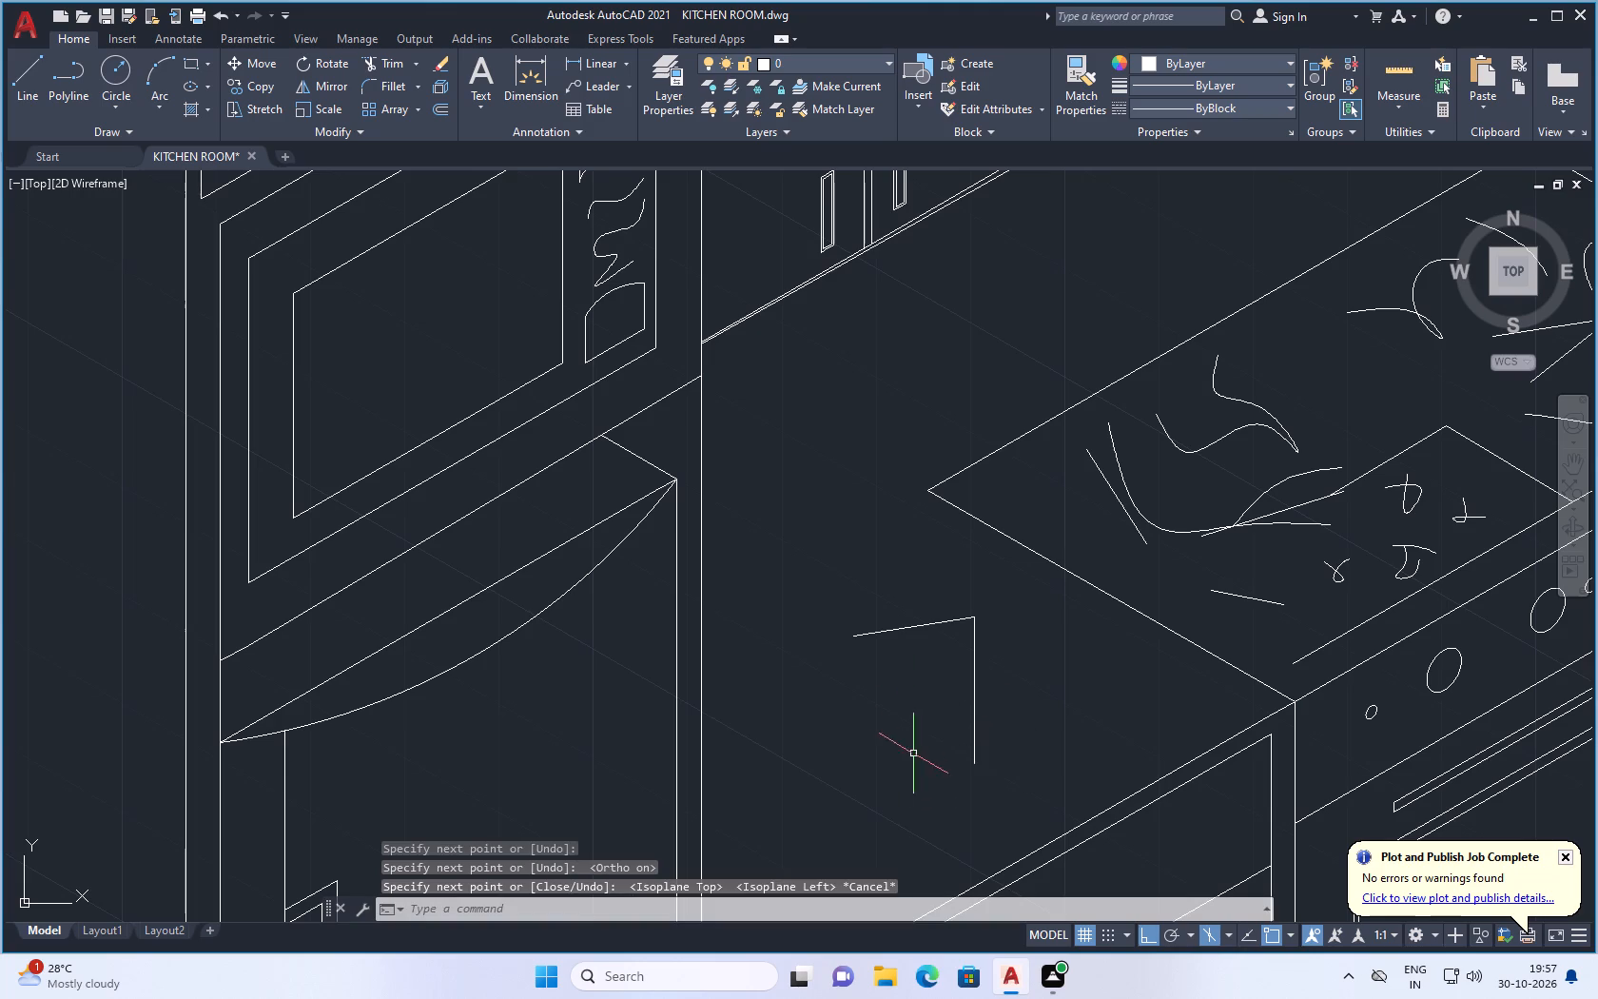
pyautogui.press('space')
pyautogui.click(850, 631)
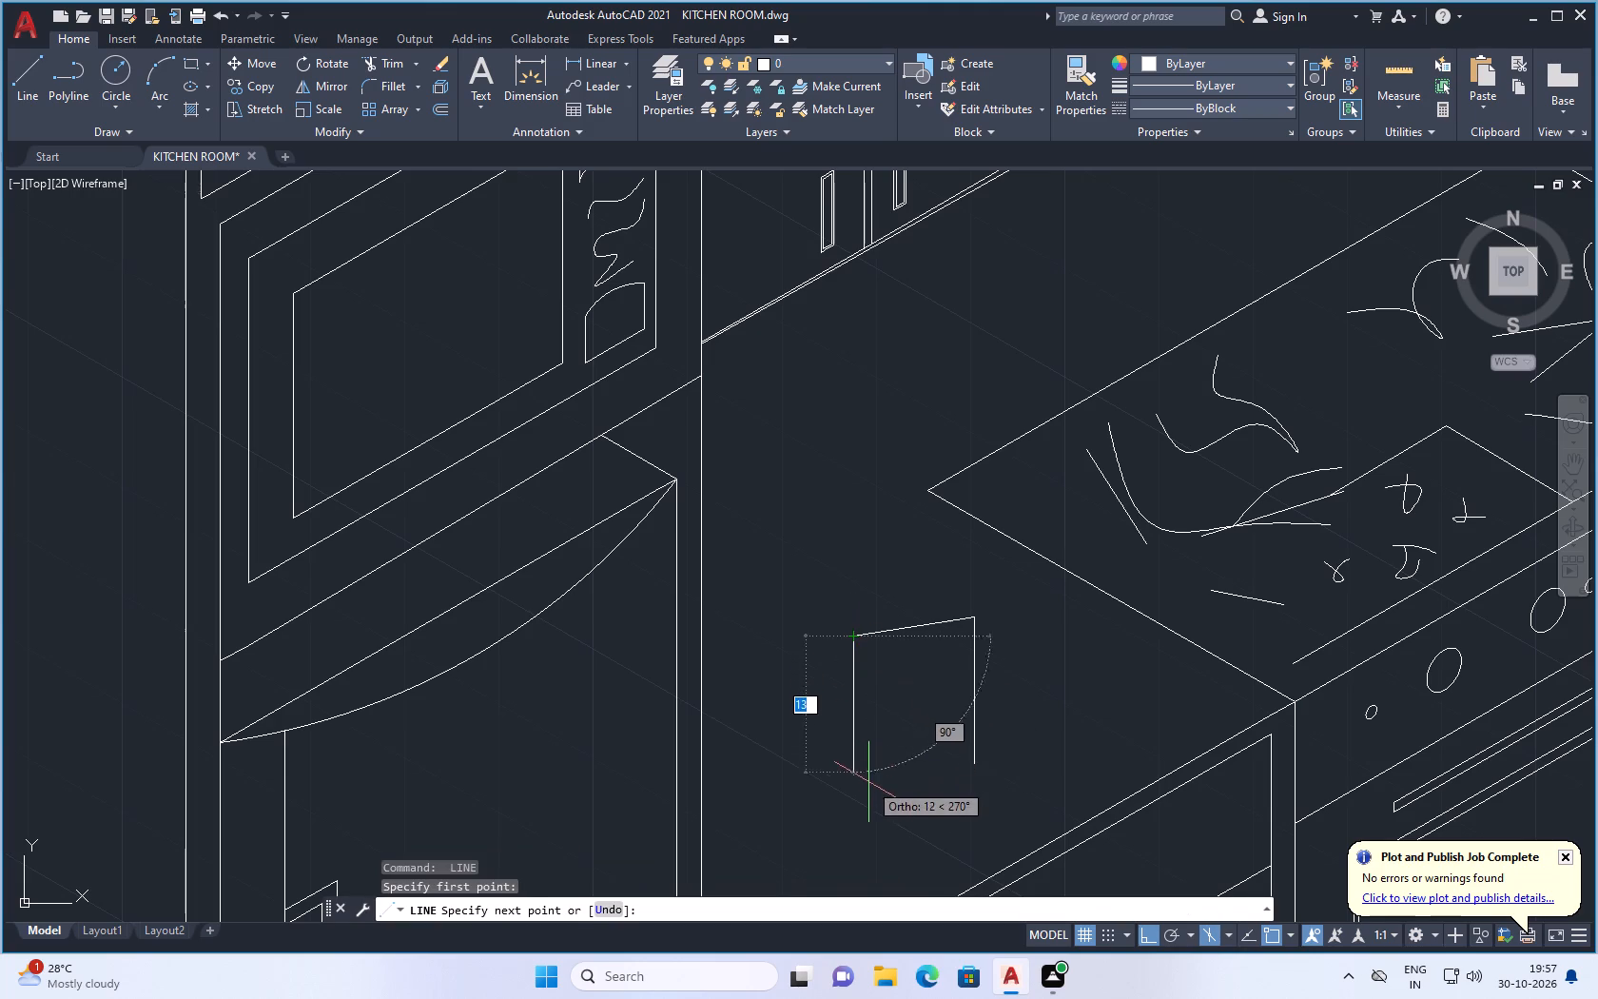
pyautogui.click(861, 790)
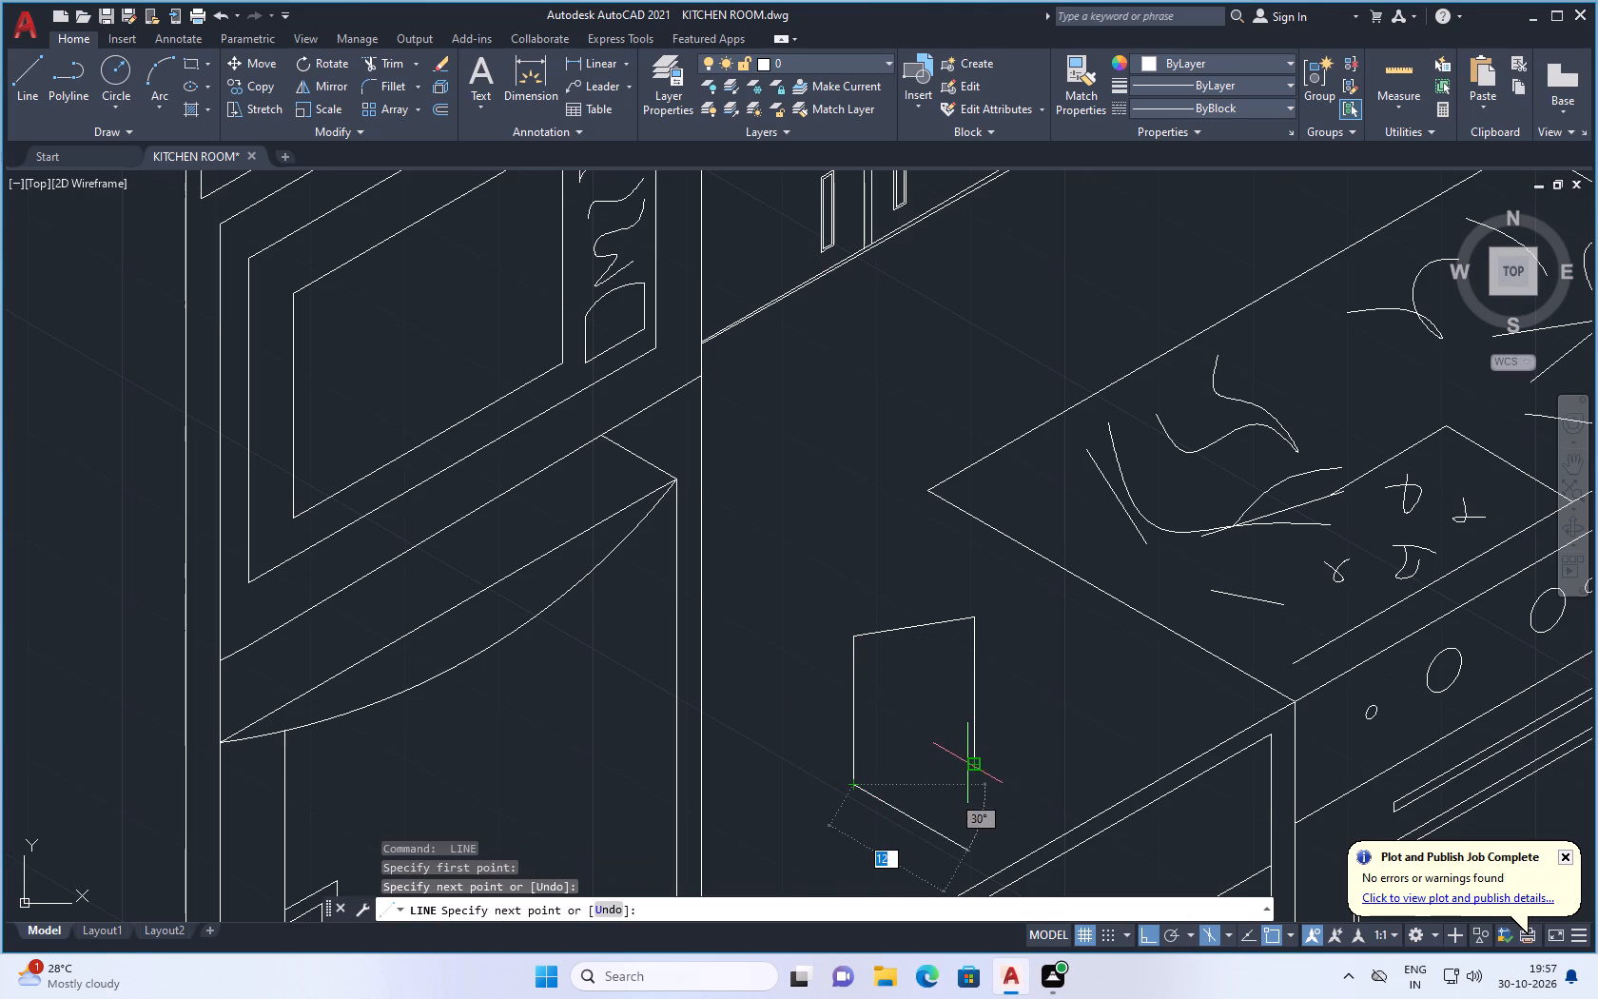
pyautogui.click(977, 756)
pyautogui.press('Escape')
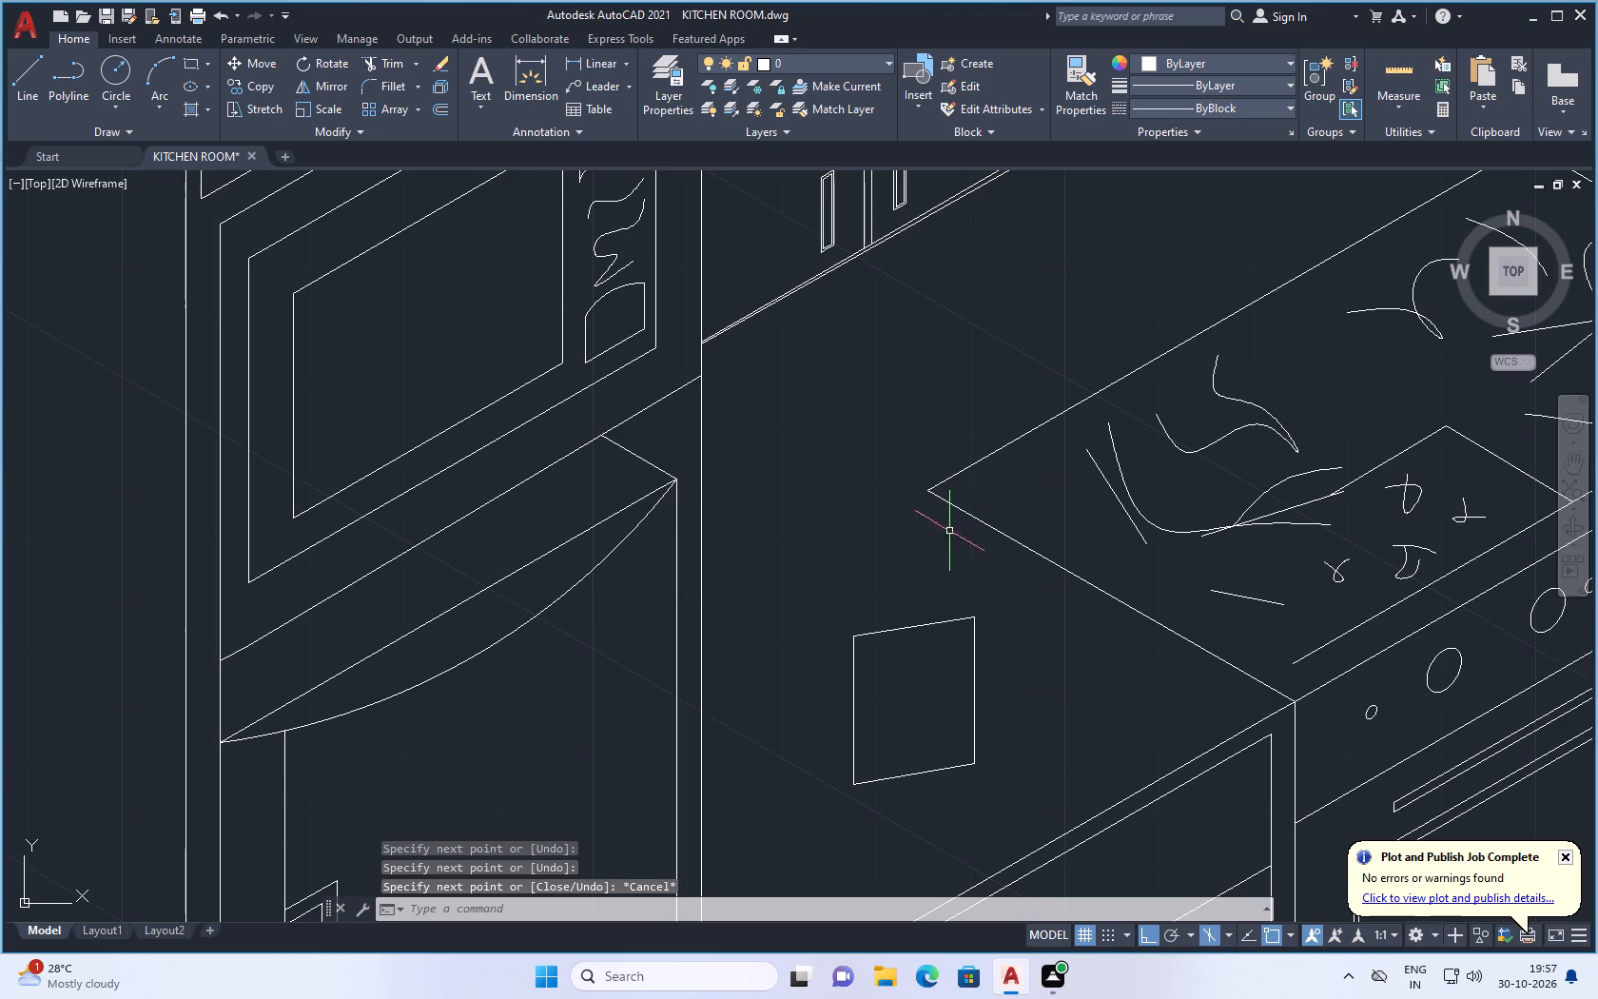
# Erase the sloping top edge of the new outline.
pyautogui.click(926, 624)
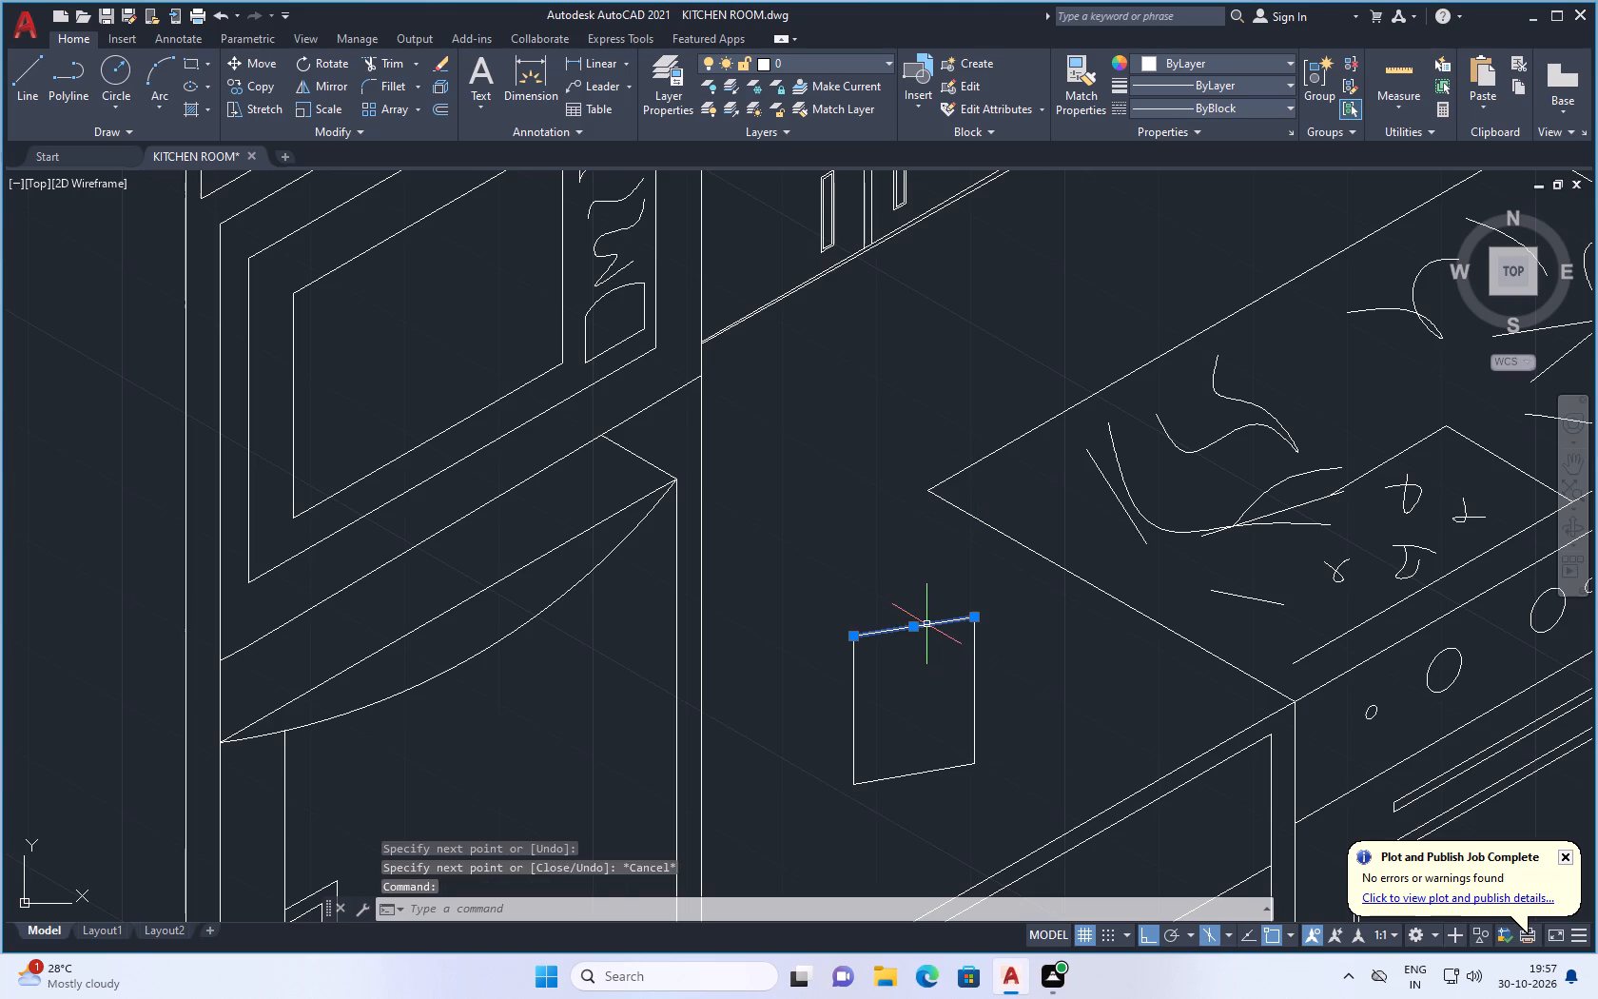
pyautogui.press('Delete')
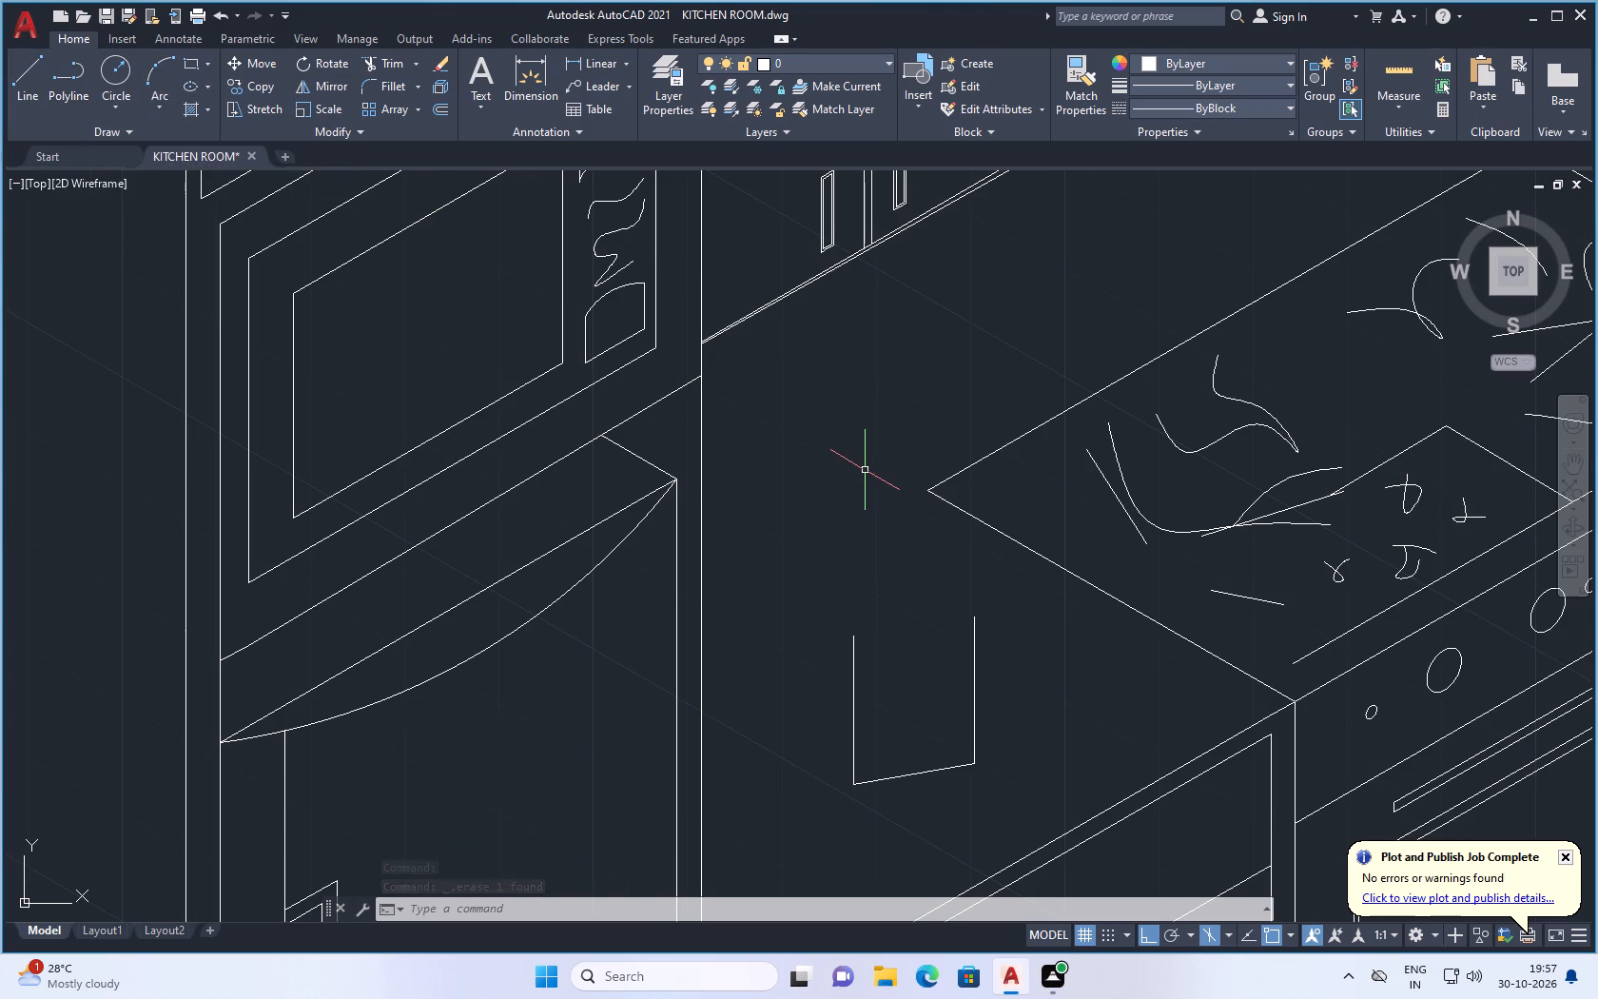
# Draw a flattened ellipse whose long axis spans the upper ends of the two vertical edges.
pyautogui.press('e')
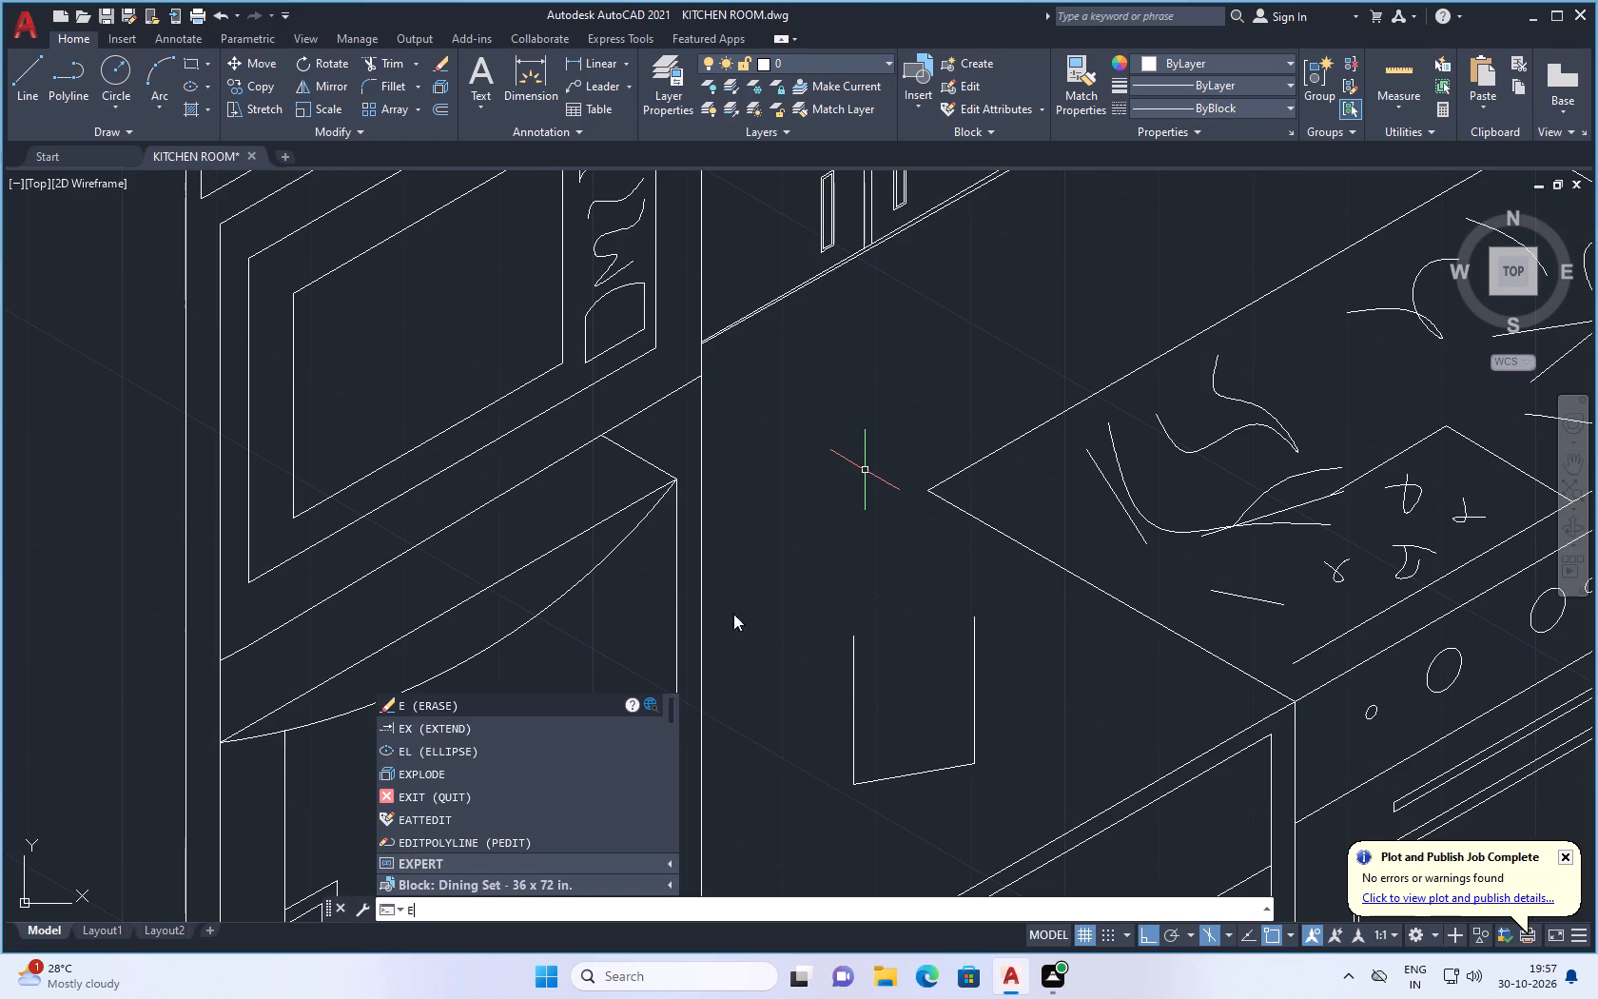
pyautogui.click(492, 747)
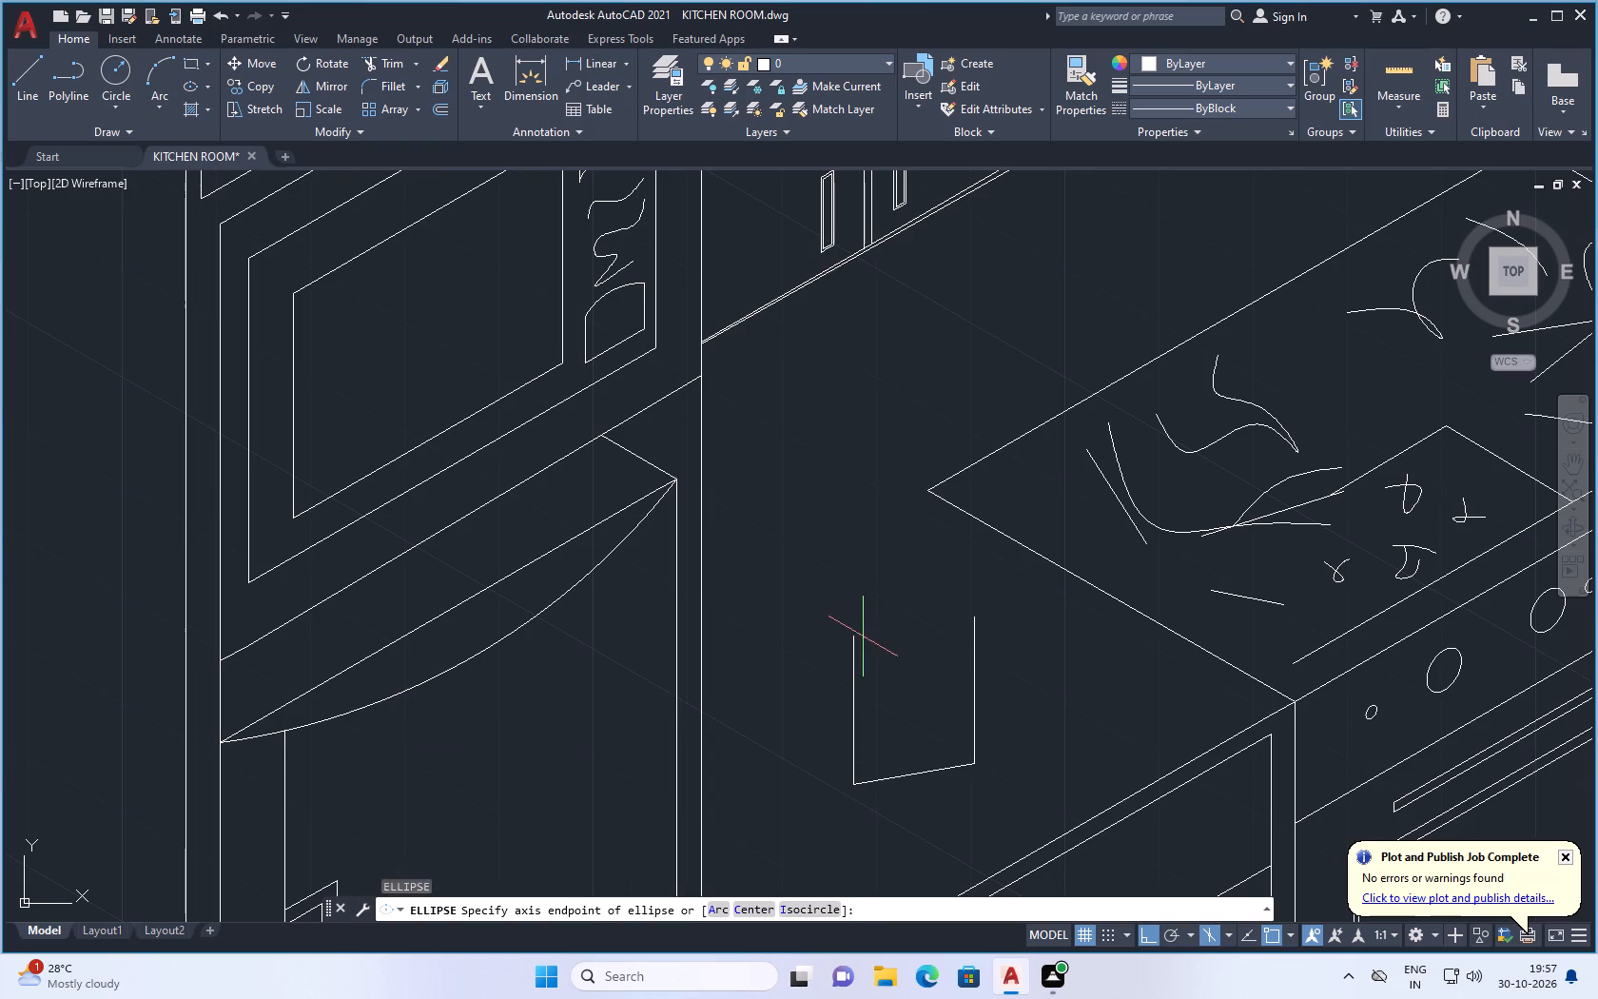
pyautogui.click(858, 639)
pyautogui.click(971, 611)
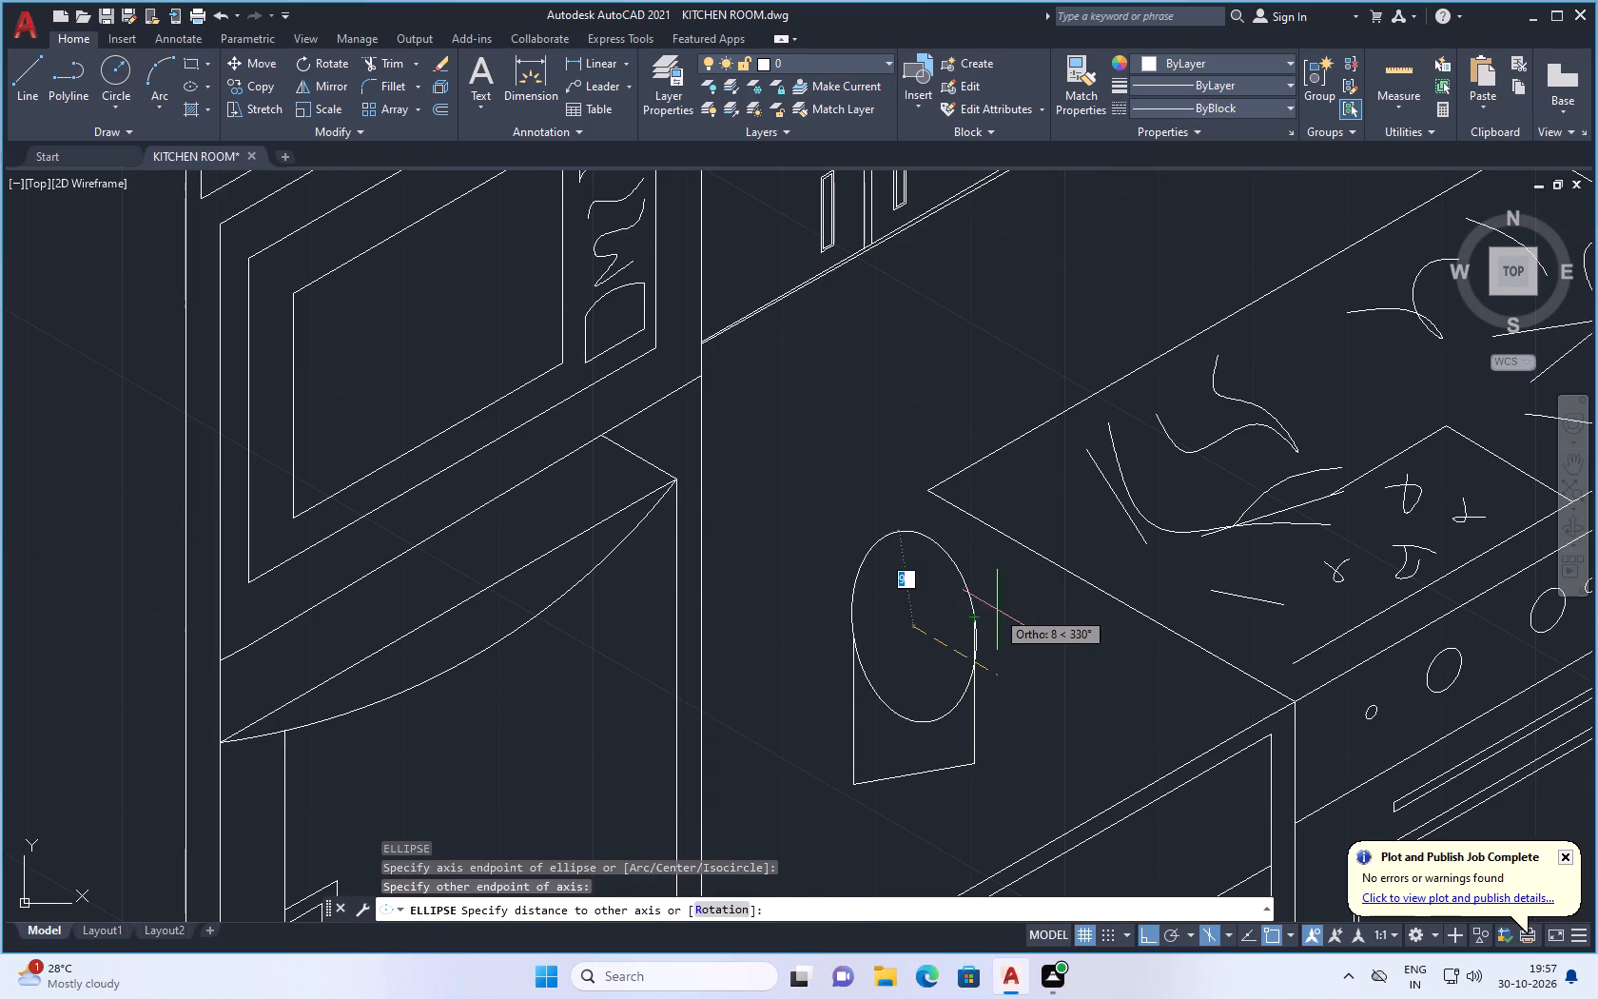
pyautogui.click(946, 643)
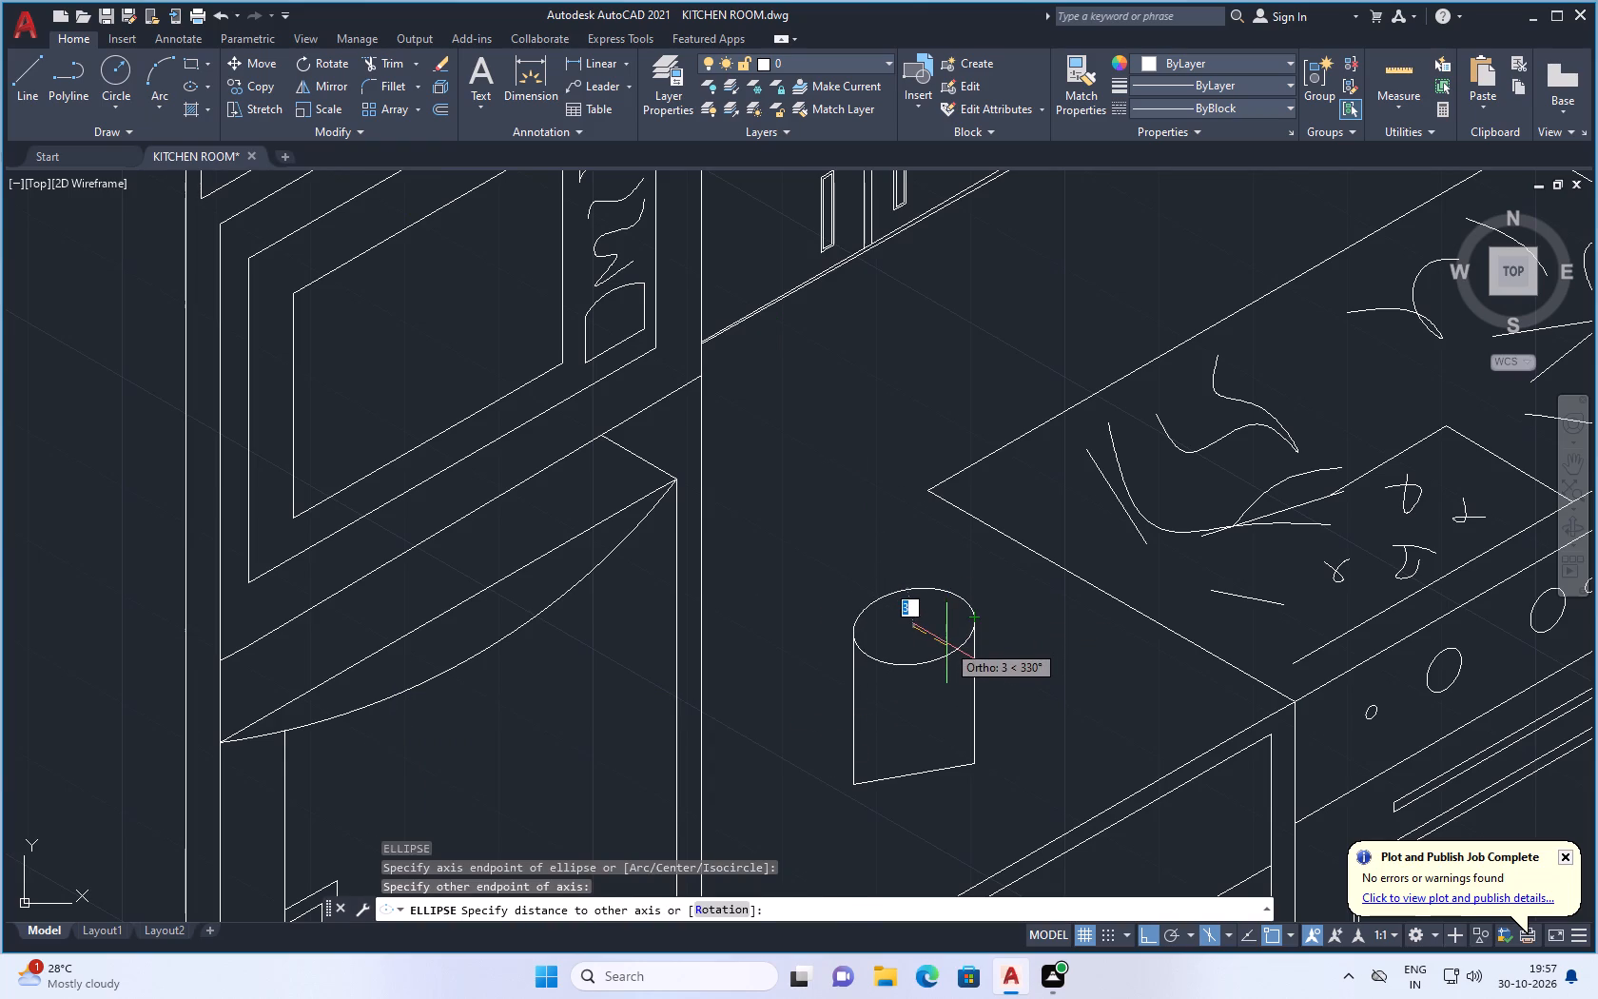
# Erase the two vertical edges below the ellipse.
pyautogui.click(976, 710)
pyautogui.click(853, 716)
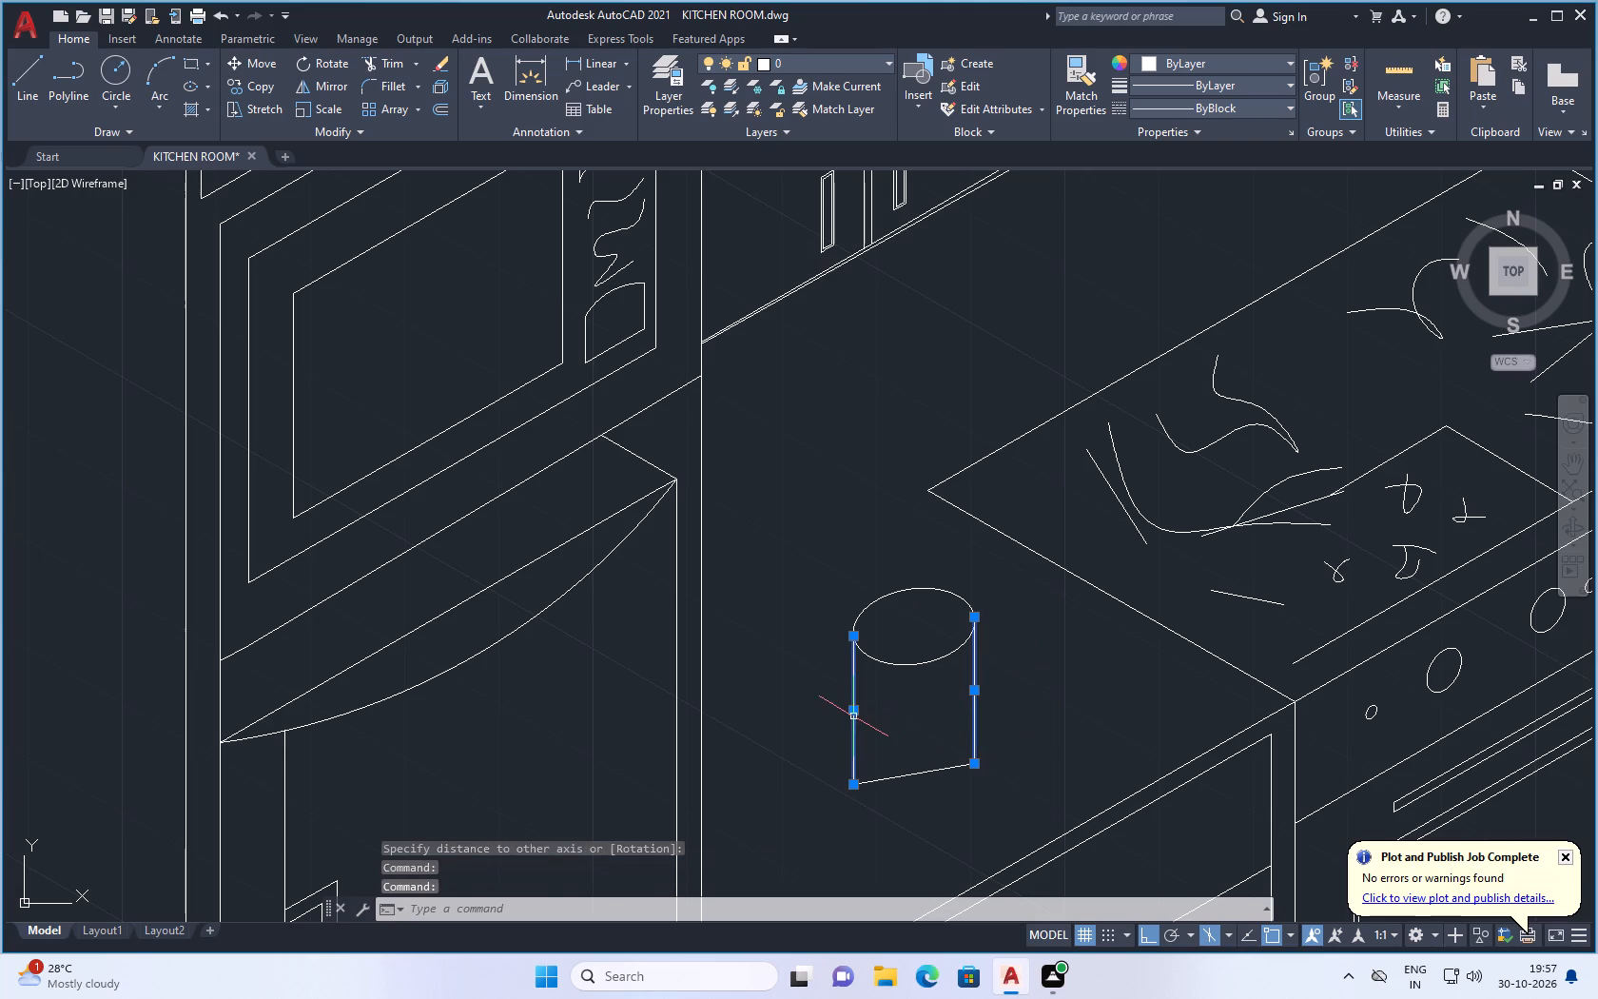
pyautogui.press('Delete')
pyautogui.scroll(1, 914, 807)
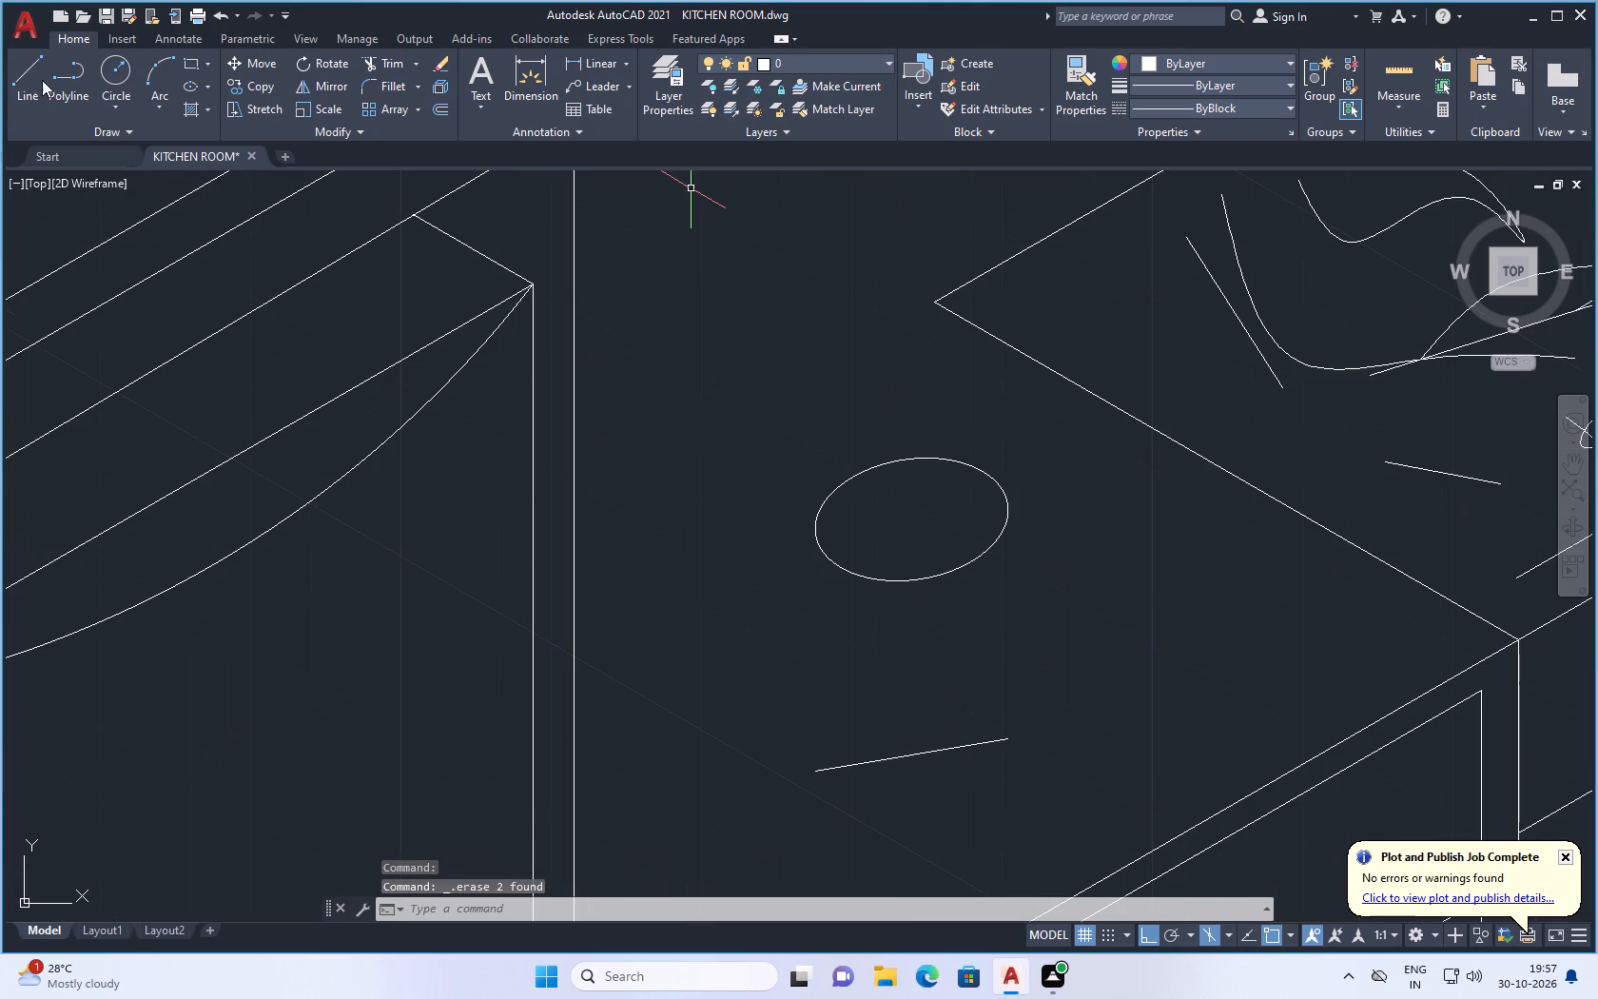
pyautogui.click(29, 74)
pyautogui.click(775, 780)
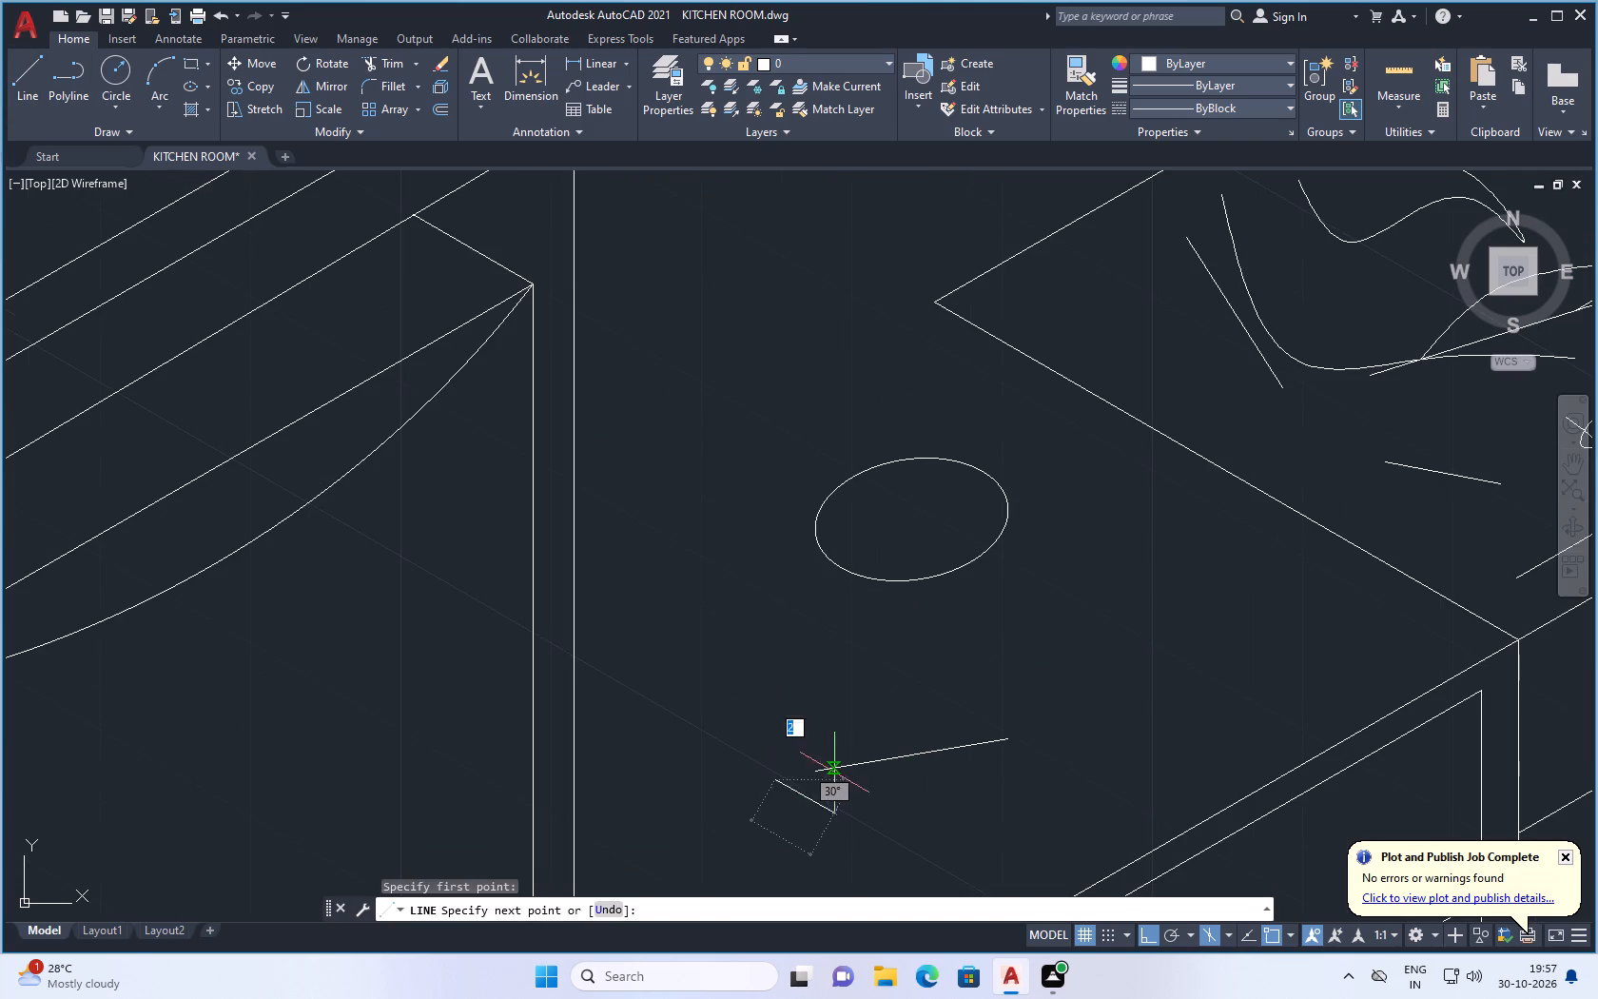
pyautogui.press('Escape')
# Erase the remaining sloping bottom edge below the ellipse.
pyautogui.moveTo(1037, 711); pyautogui.dragTo(961, 763)
pyautogui.click(831, 793)
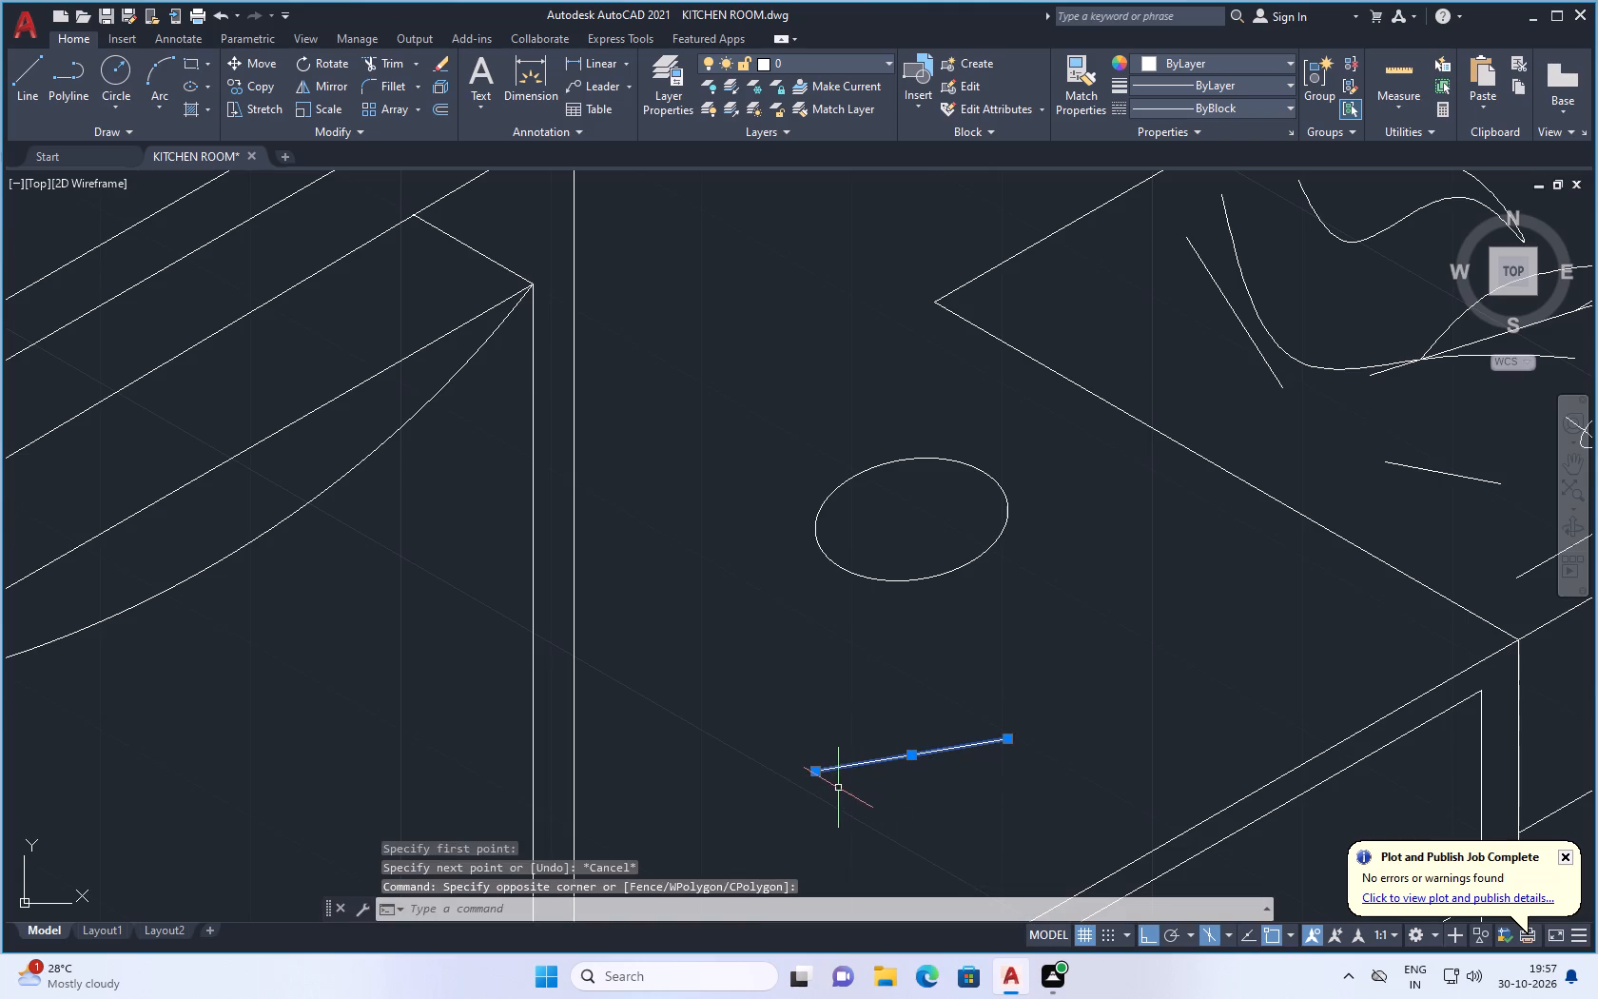
pyautogui.press('Delete')
# Switch the isometric drafting plane to isoplane Top.
pyautogui.click(25, 63)
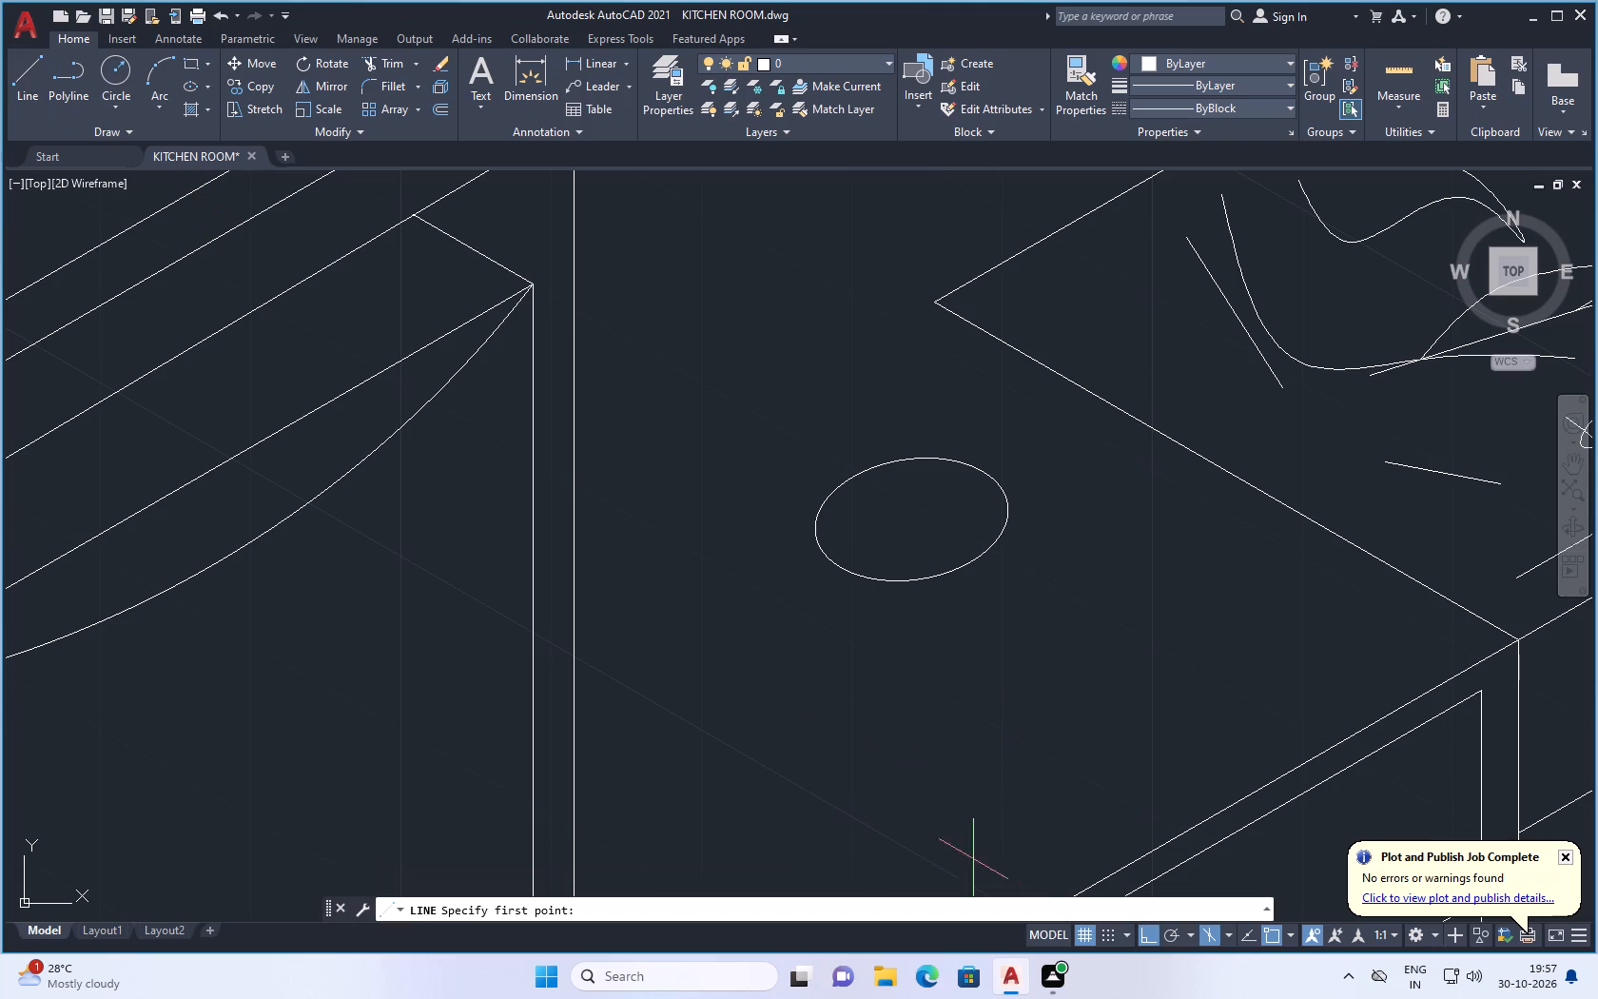
pyautogui.moveTo(784, 765); pyautogui.dragTo(801, 764)
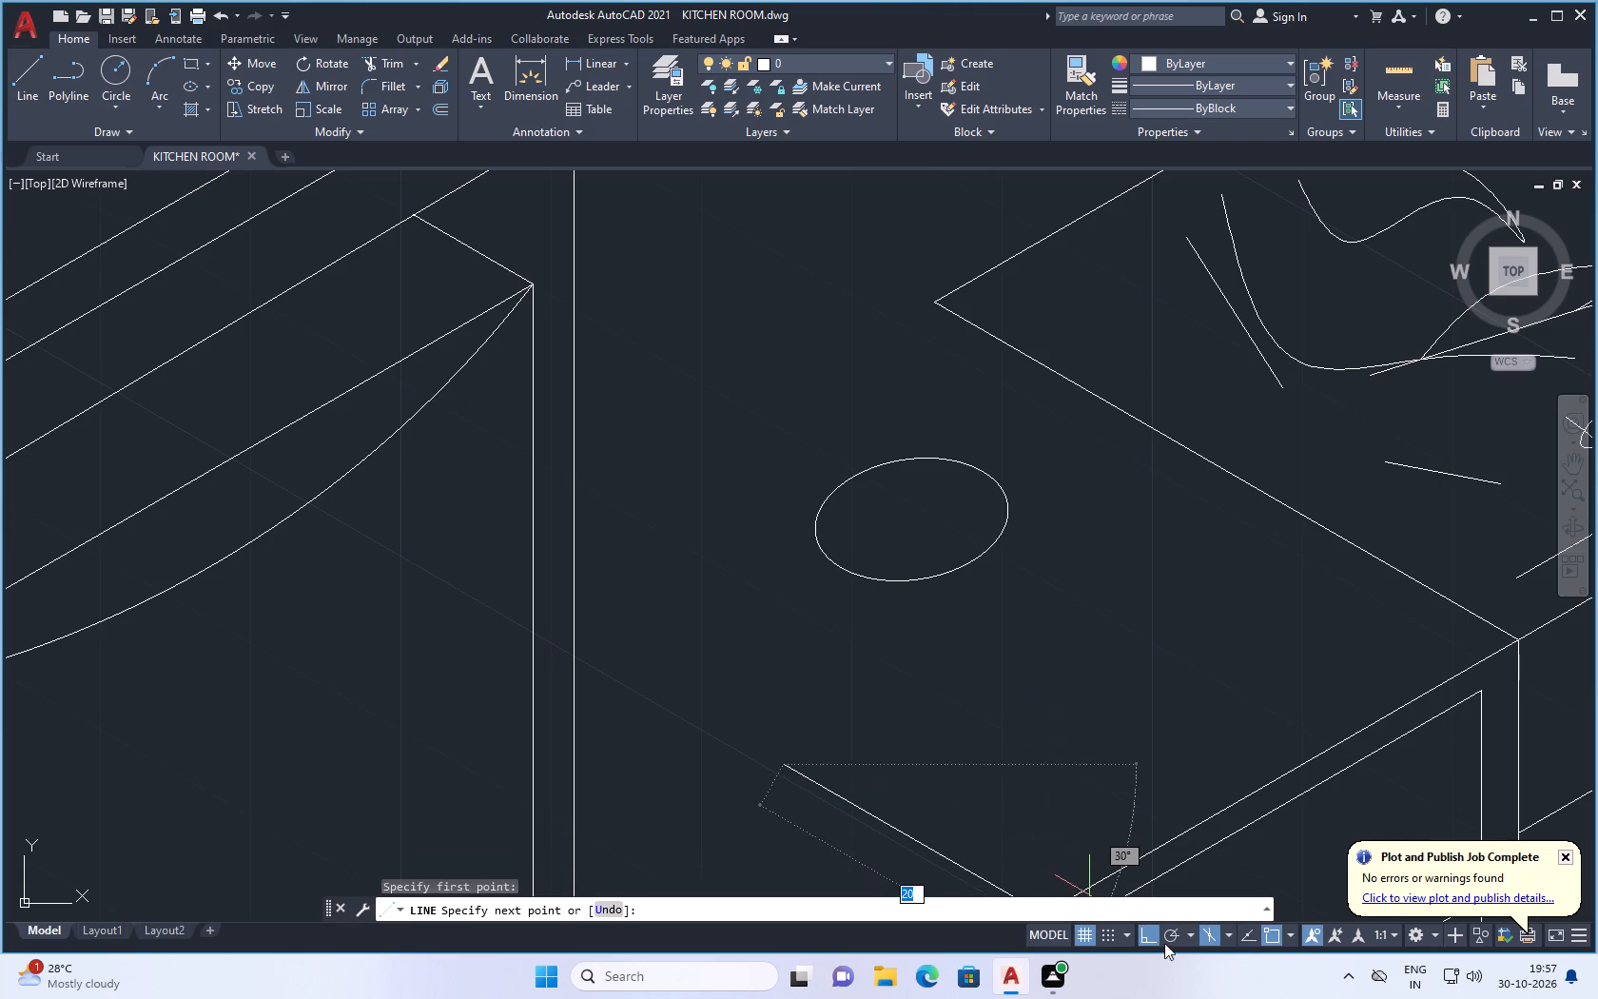
pyautogui.click(1227, 933)
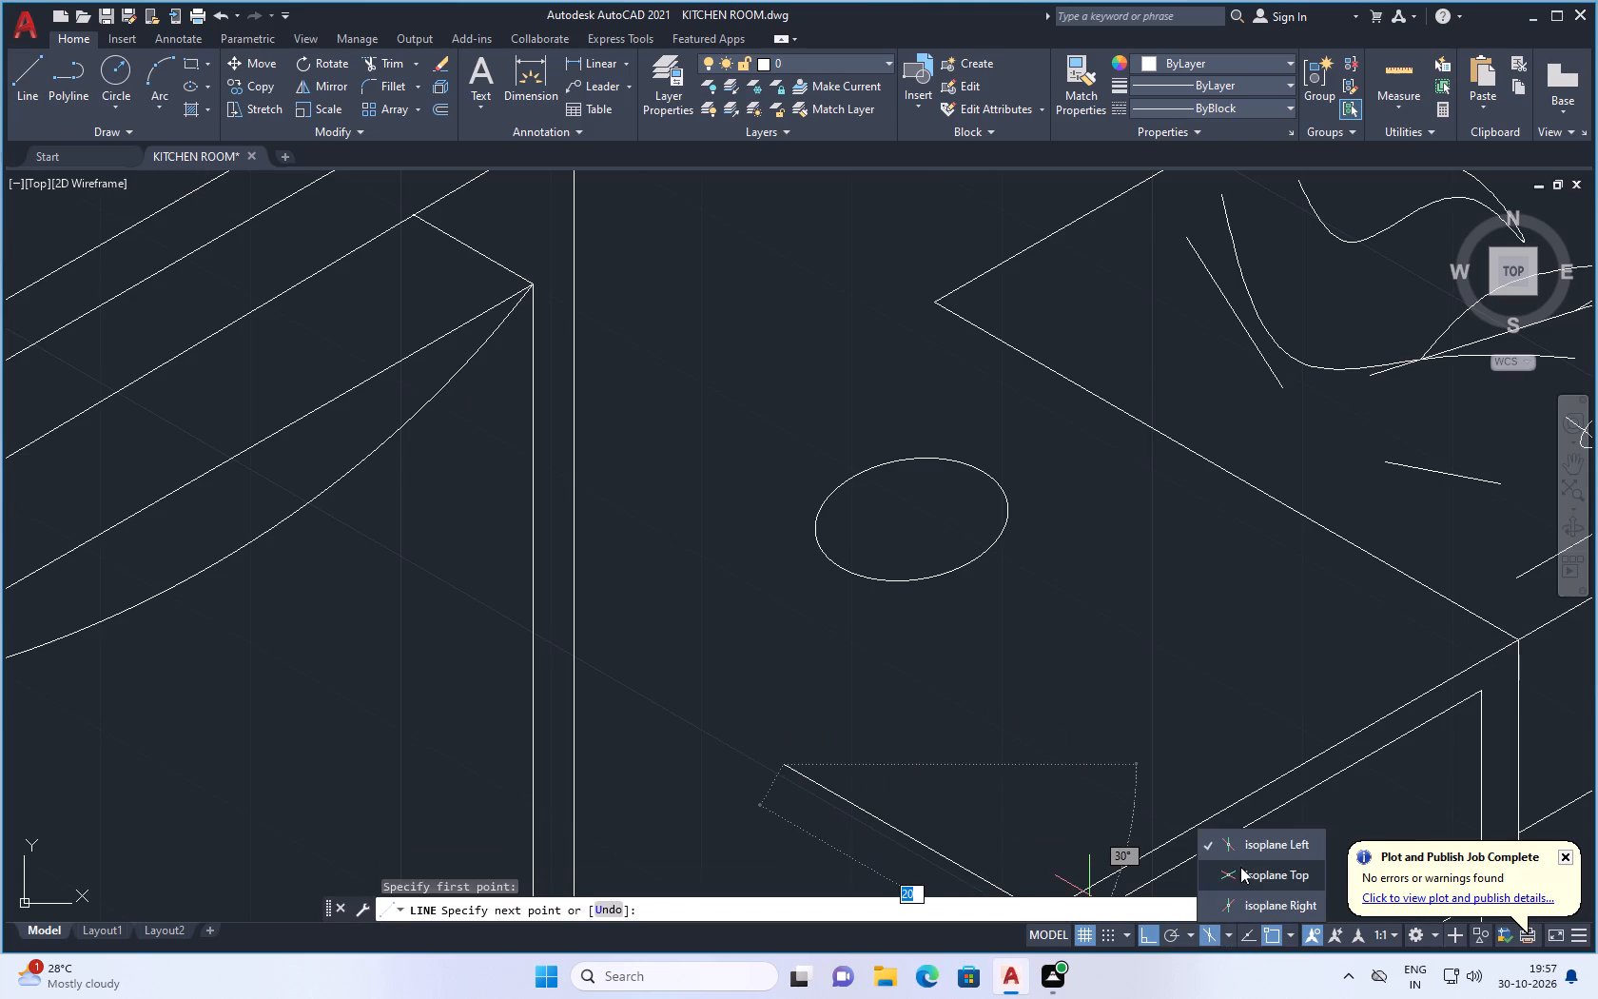
pyautogui.click(1240, 867)
pyautogui.press('Escape')
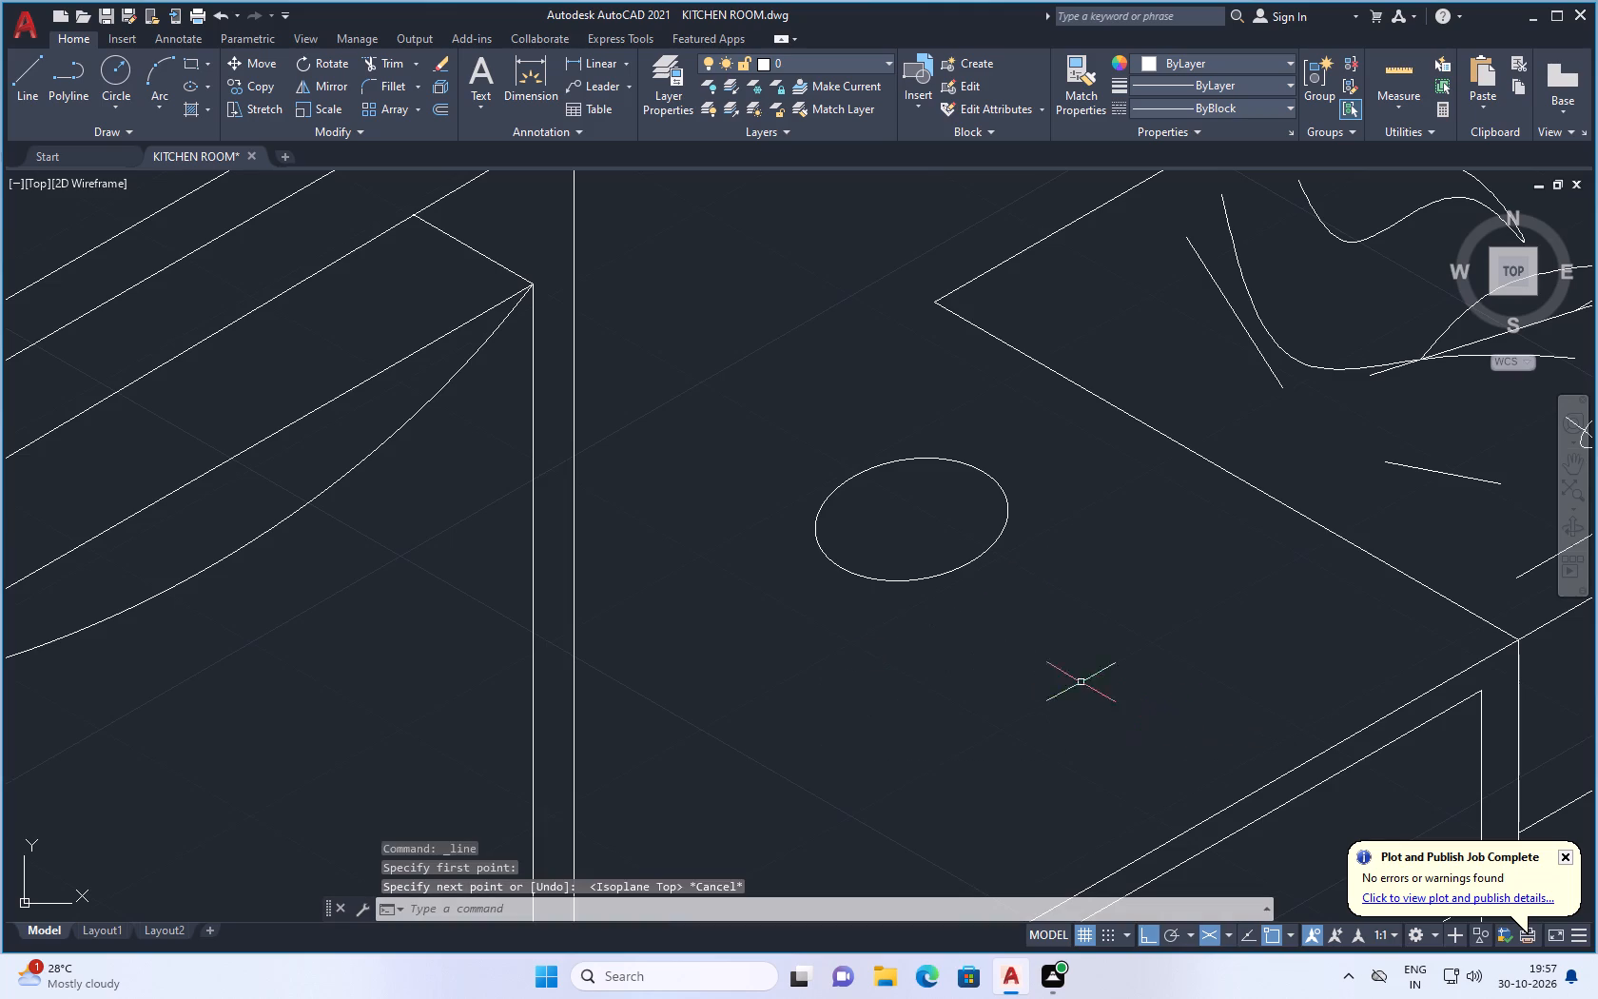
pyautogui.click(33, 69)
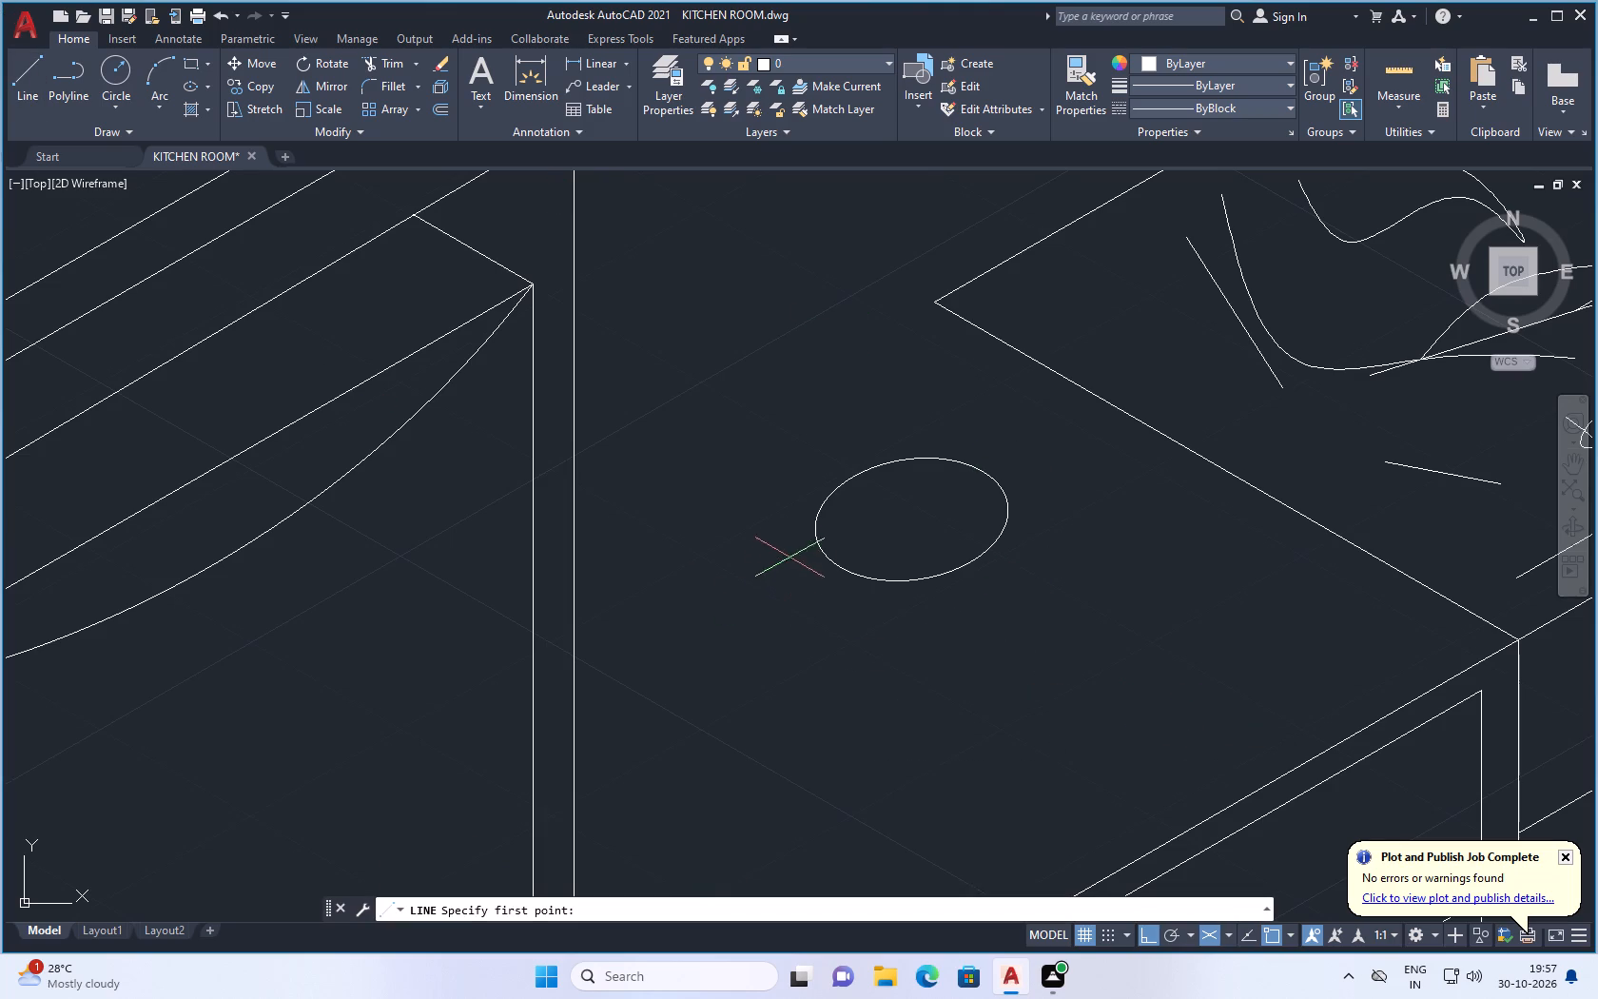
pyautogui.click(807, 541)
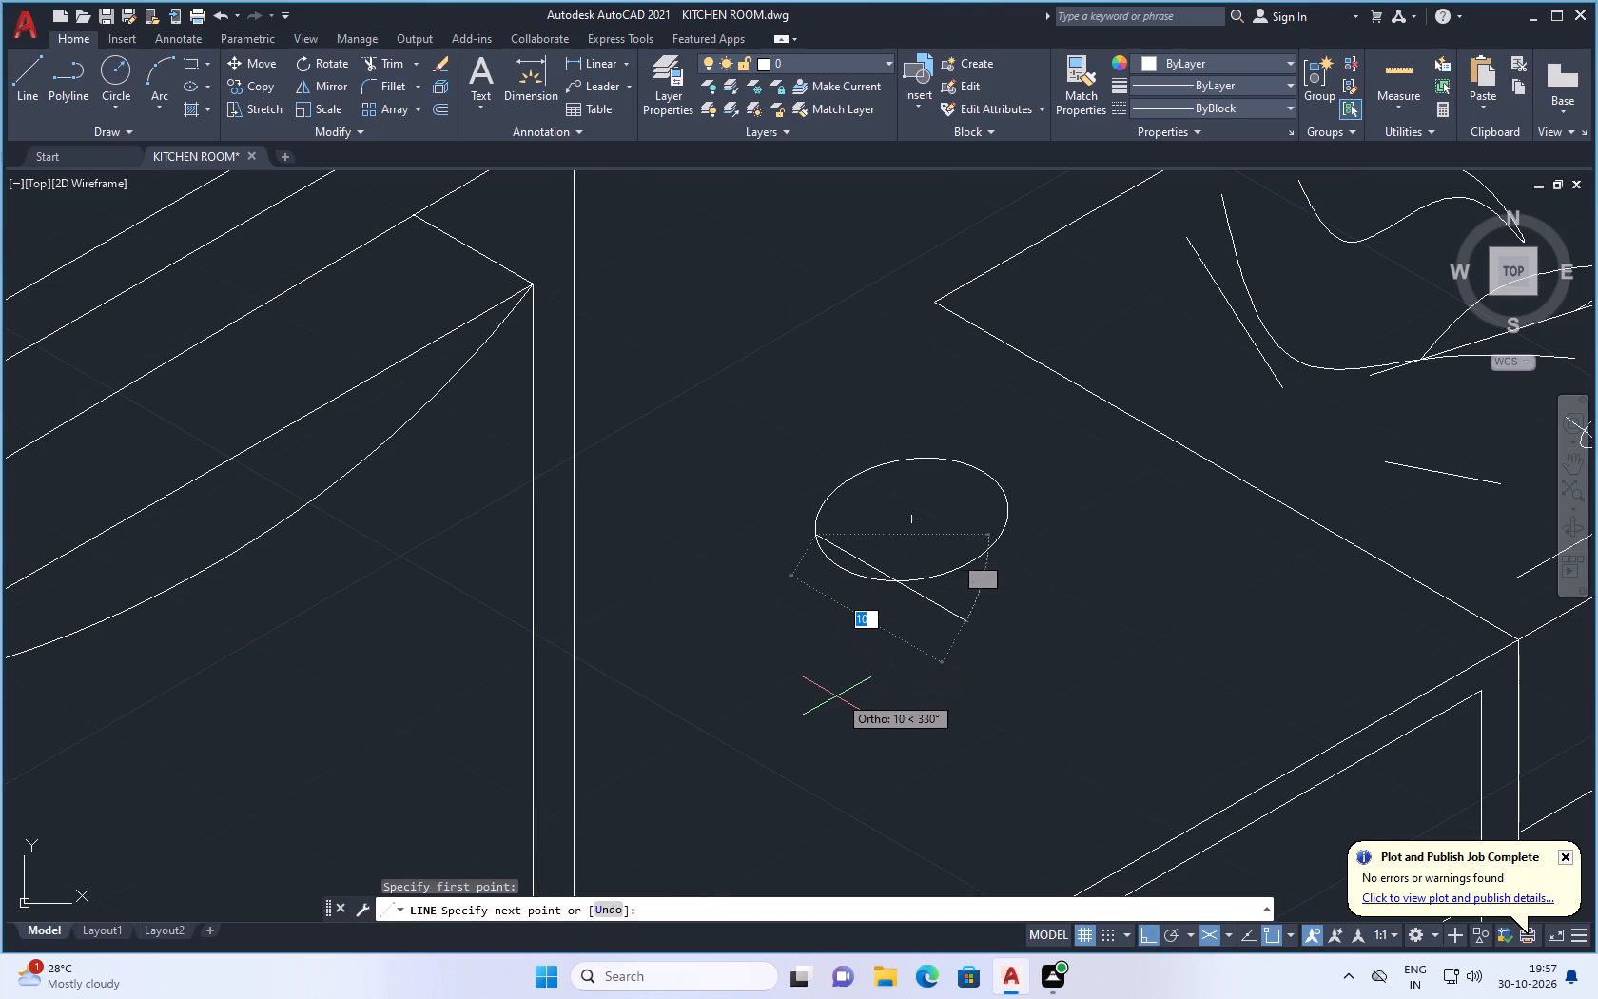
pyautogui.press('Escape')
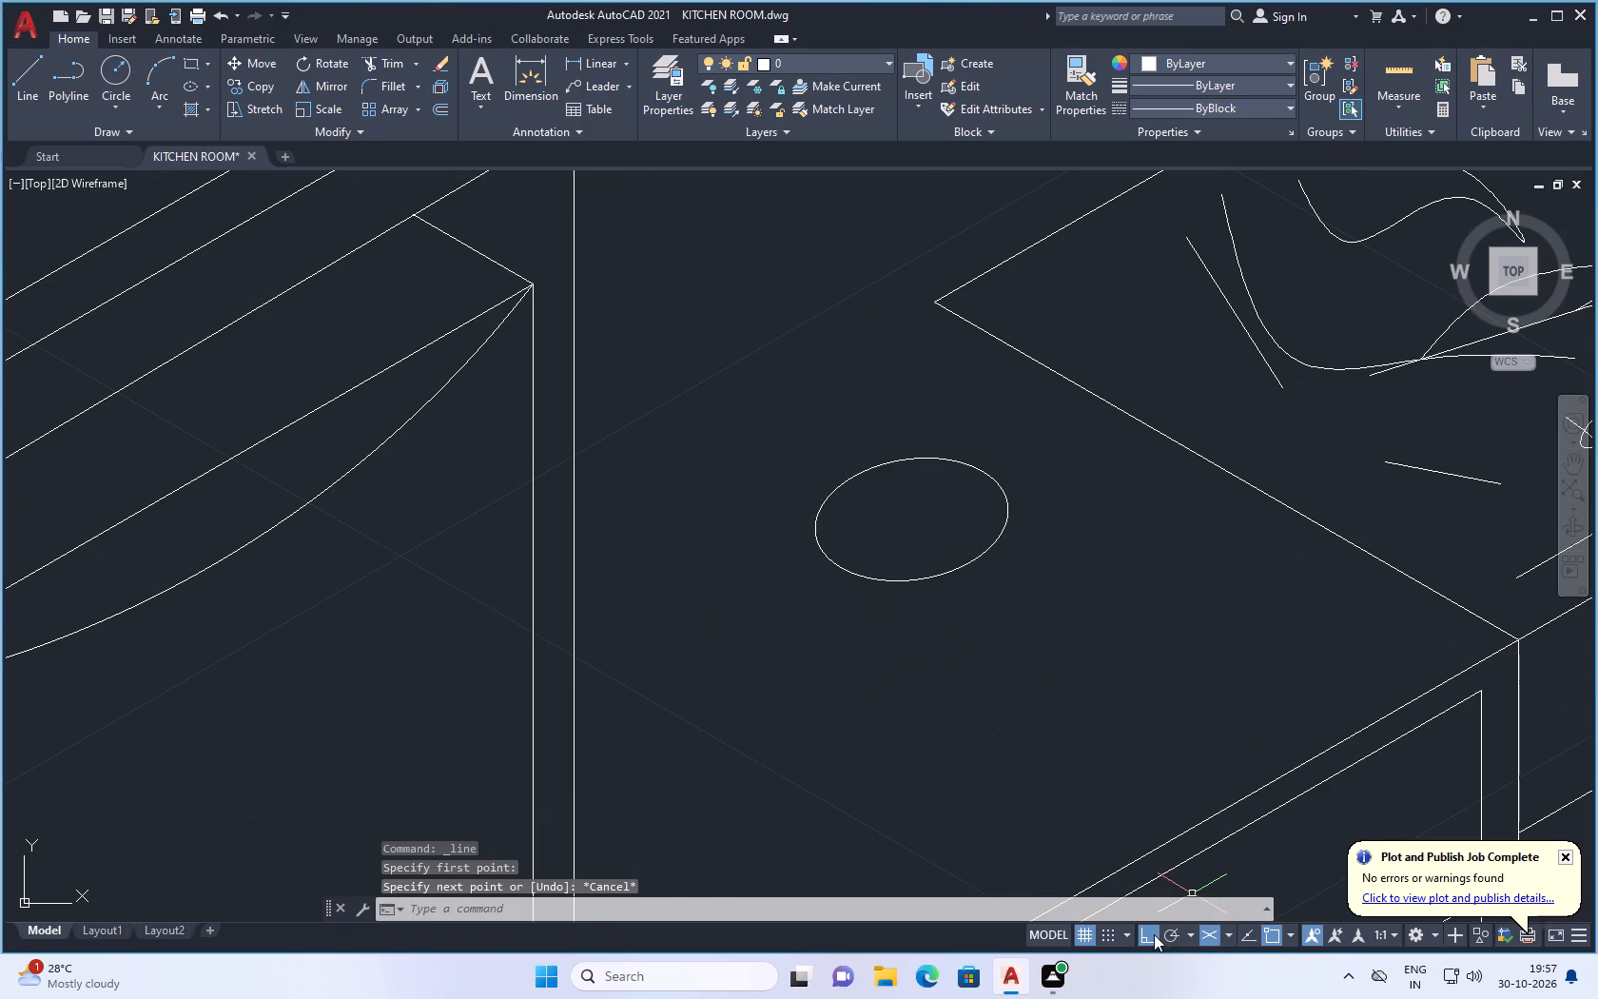
# Turn Ortho off and draw a gently sloping base line below the ellipse, about 19 units long at roughly 10°.
pyautogui.click(1149, 934)
pyautogui.click(29, 70)
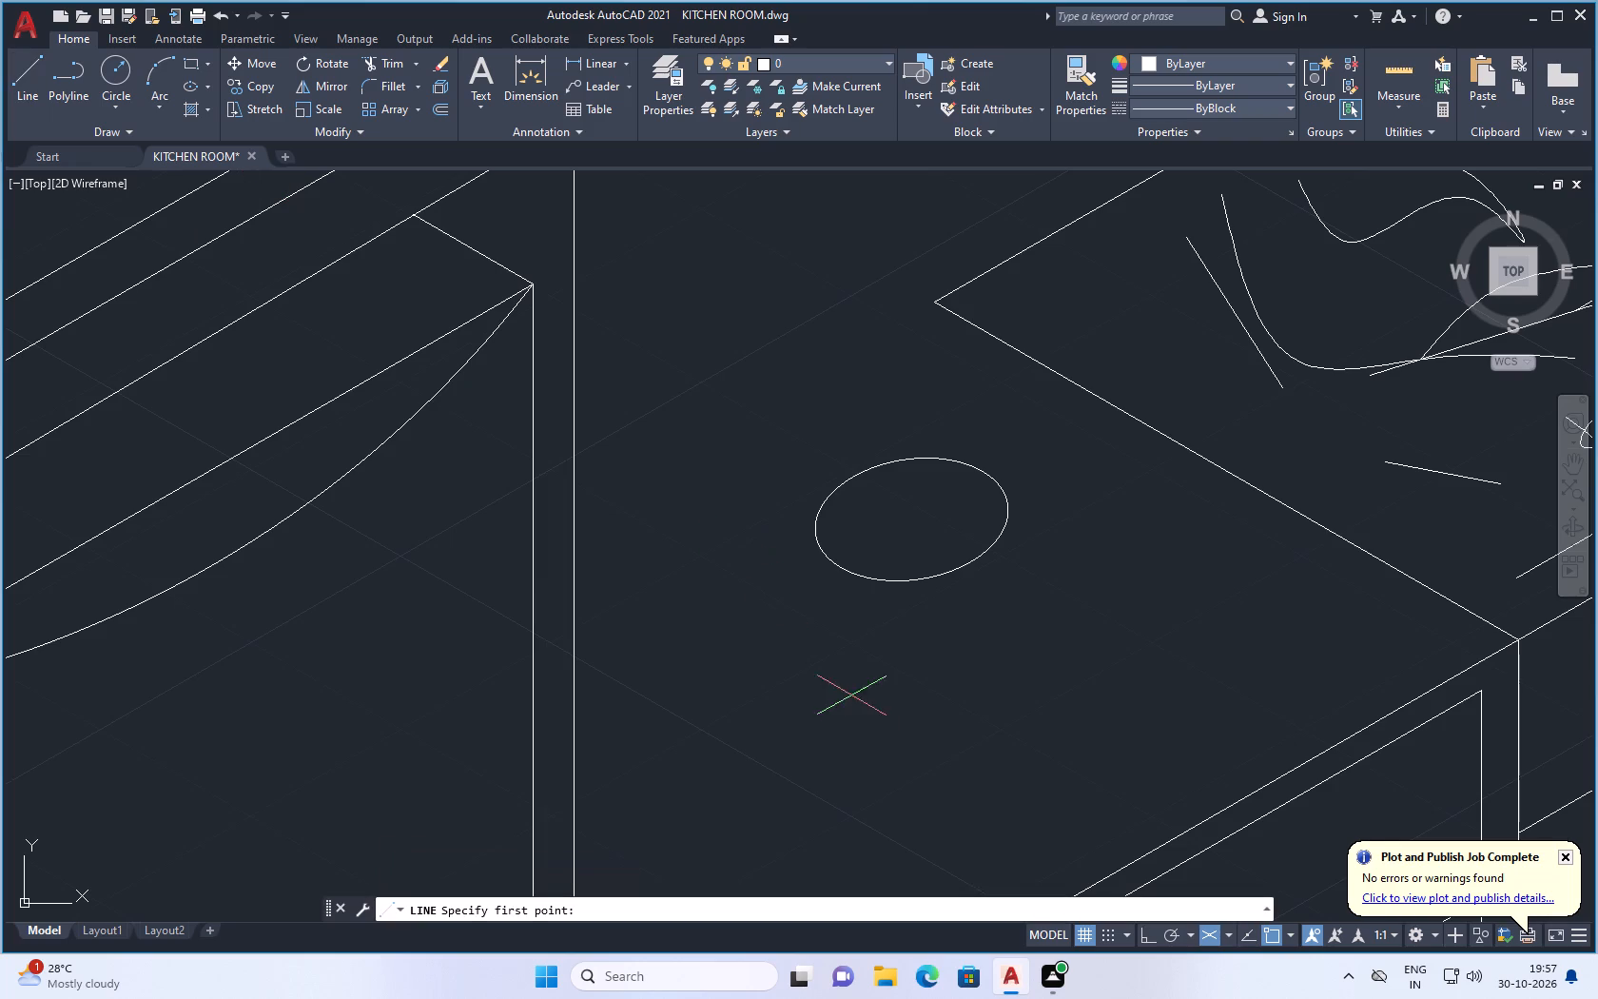
pyautogui.moveTo(779, 781); pyautogui.dragTo(812, 778)
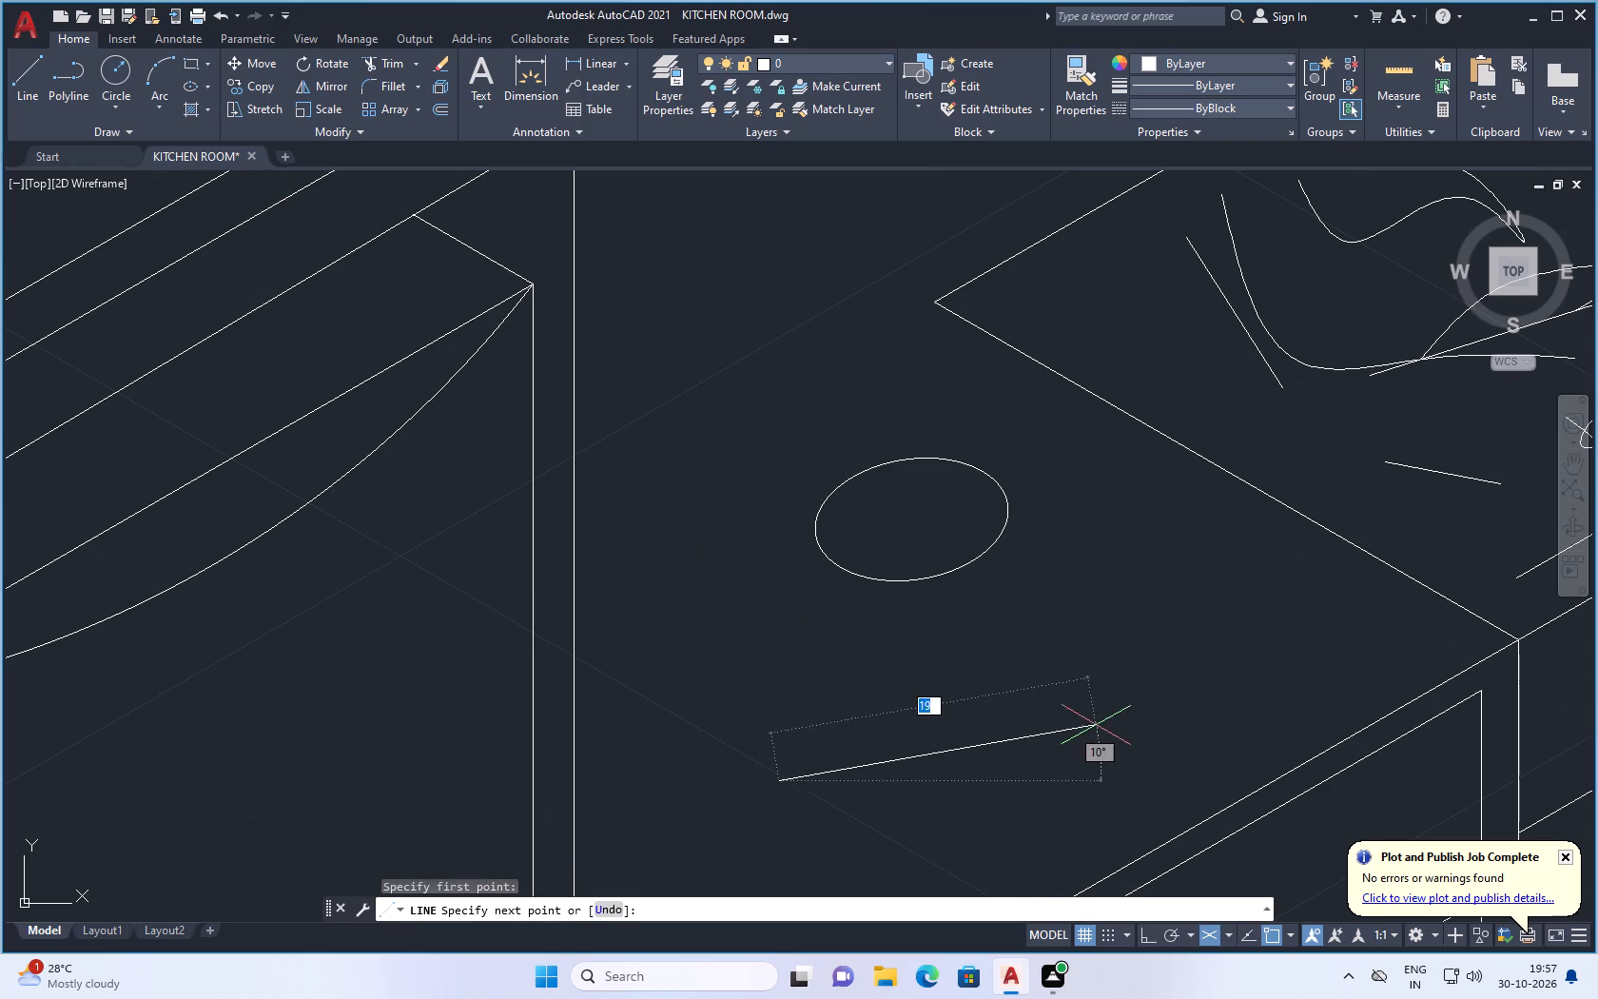
pyautogui.click(1104, 720)
pyautogui.press('Escape')
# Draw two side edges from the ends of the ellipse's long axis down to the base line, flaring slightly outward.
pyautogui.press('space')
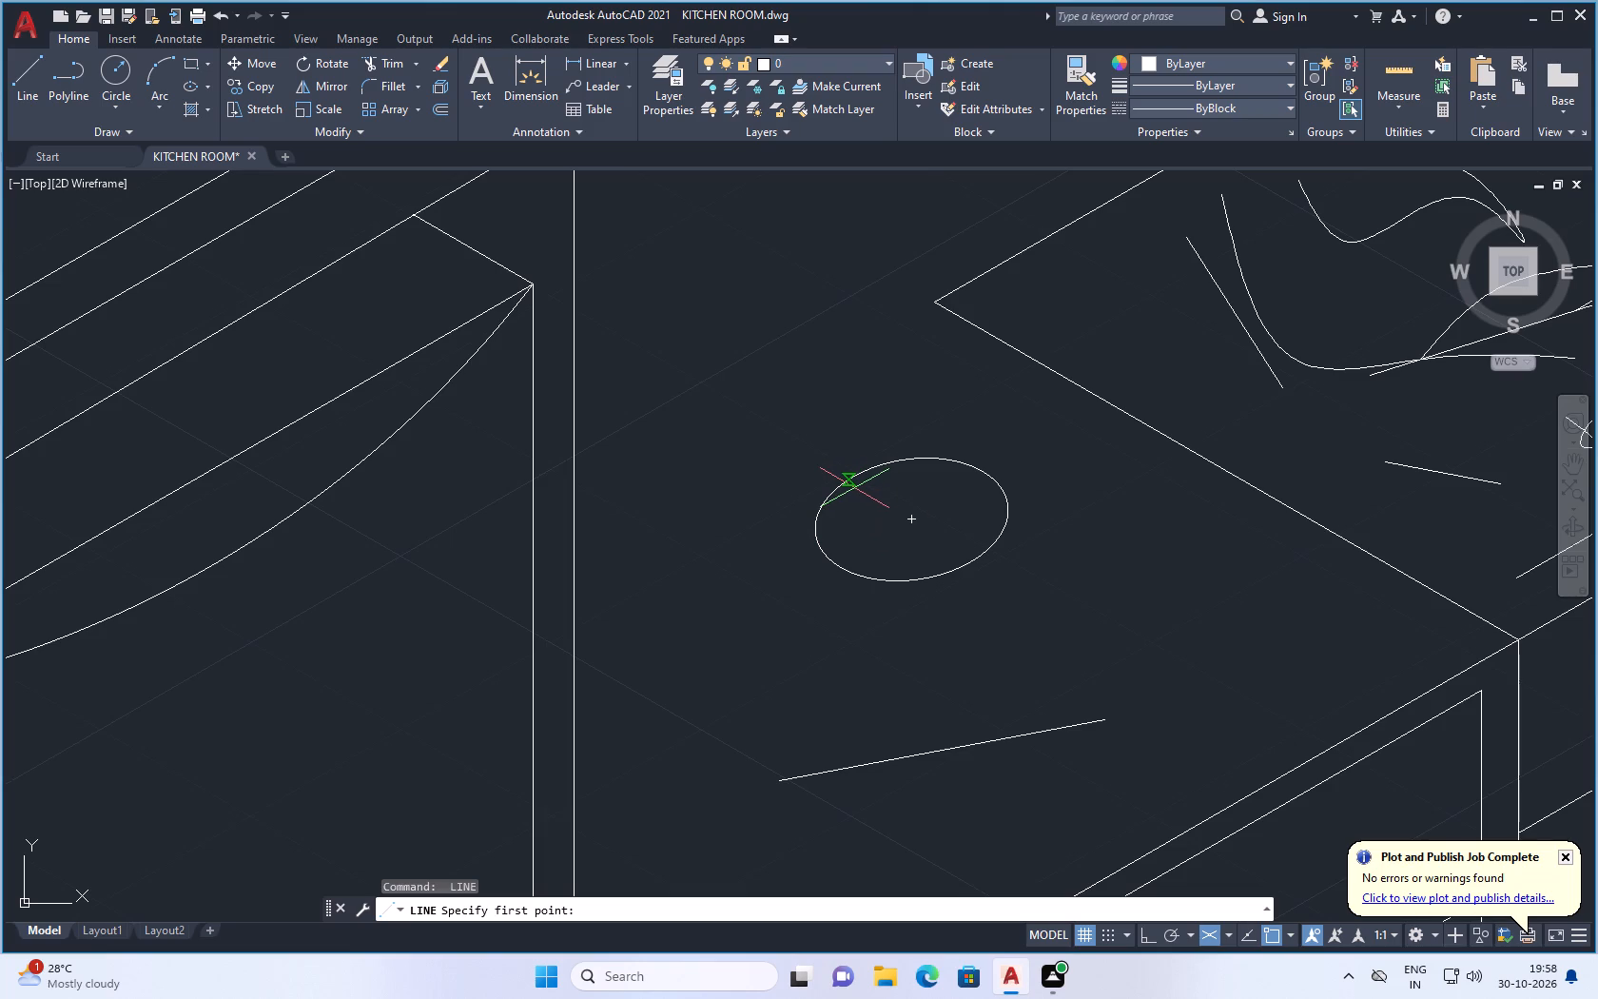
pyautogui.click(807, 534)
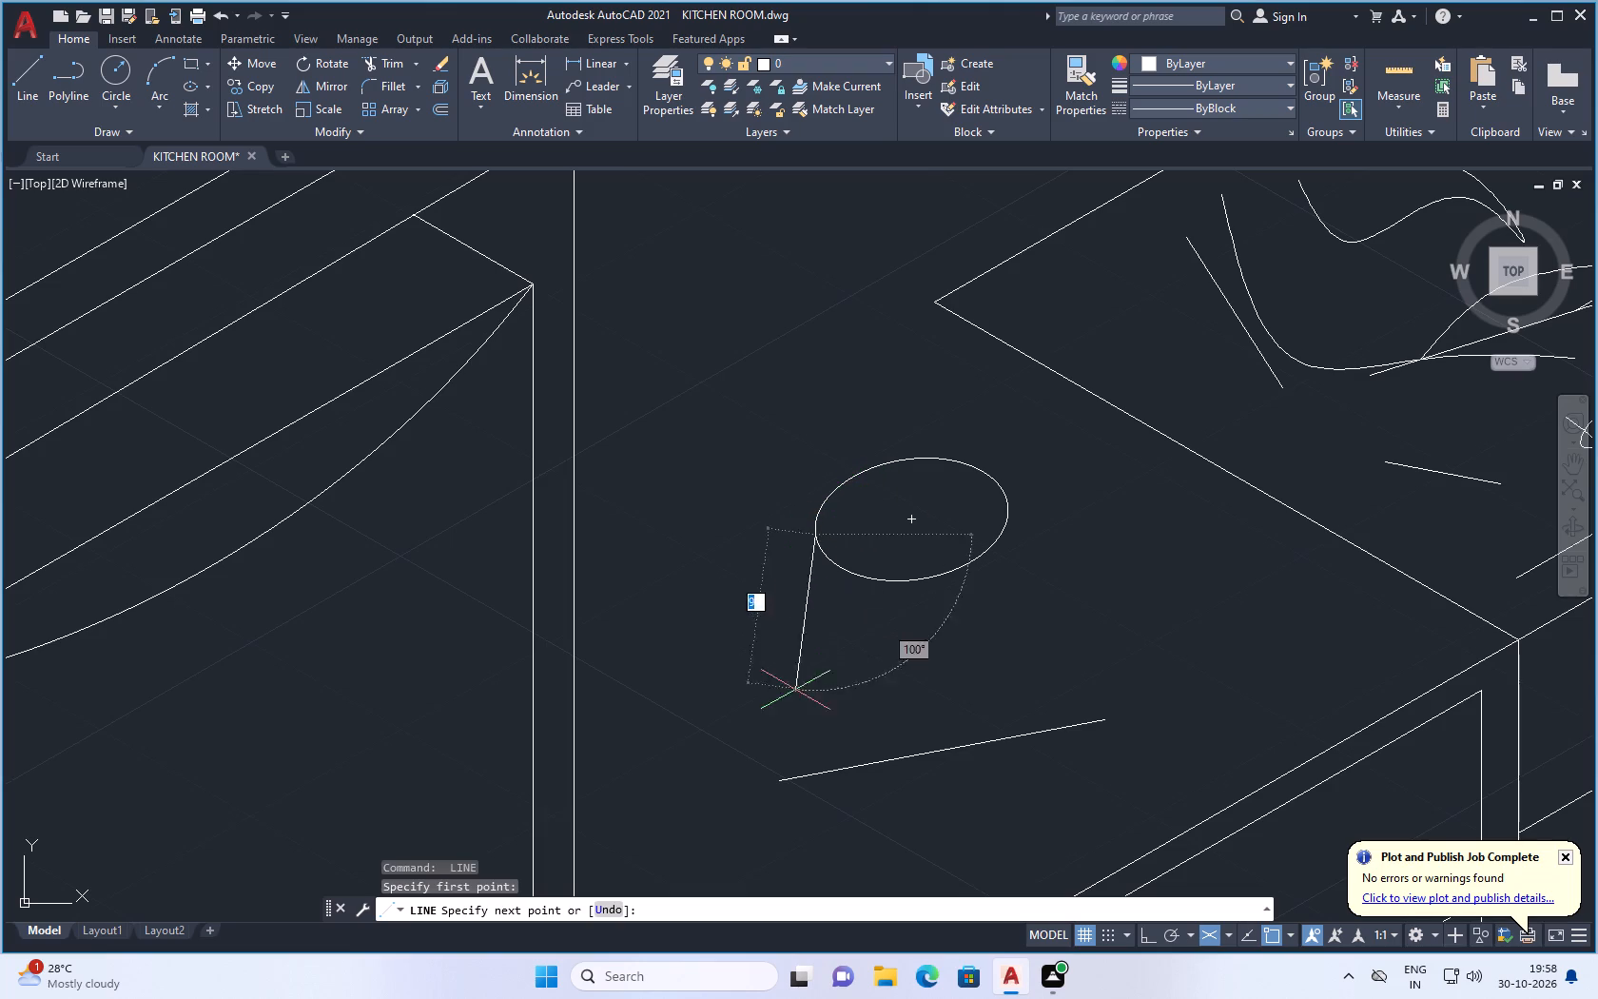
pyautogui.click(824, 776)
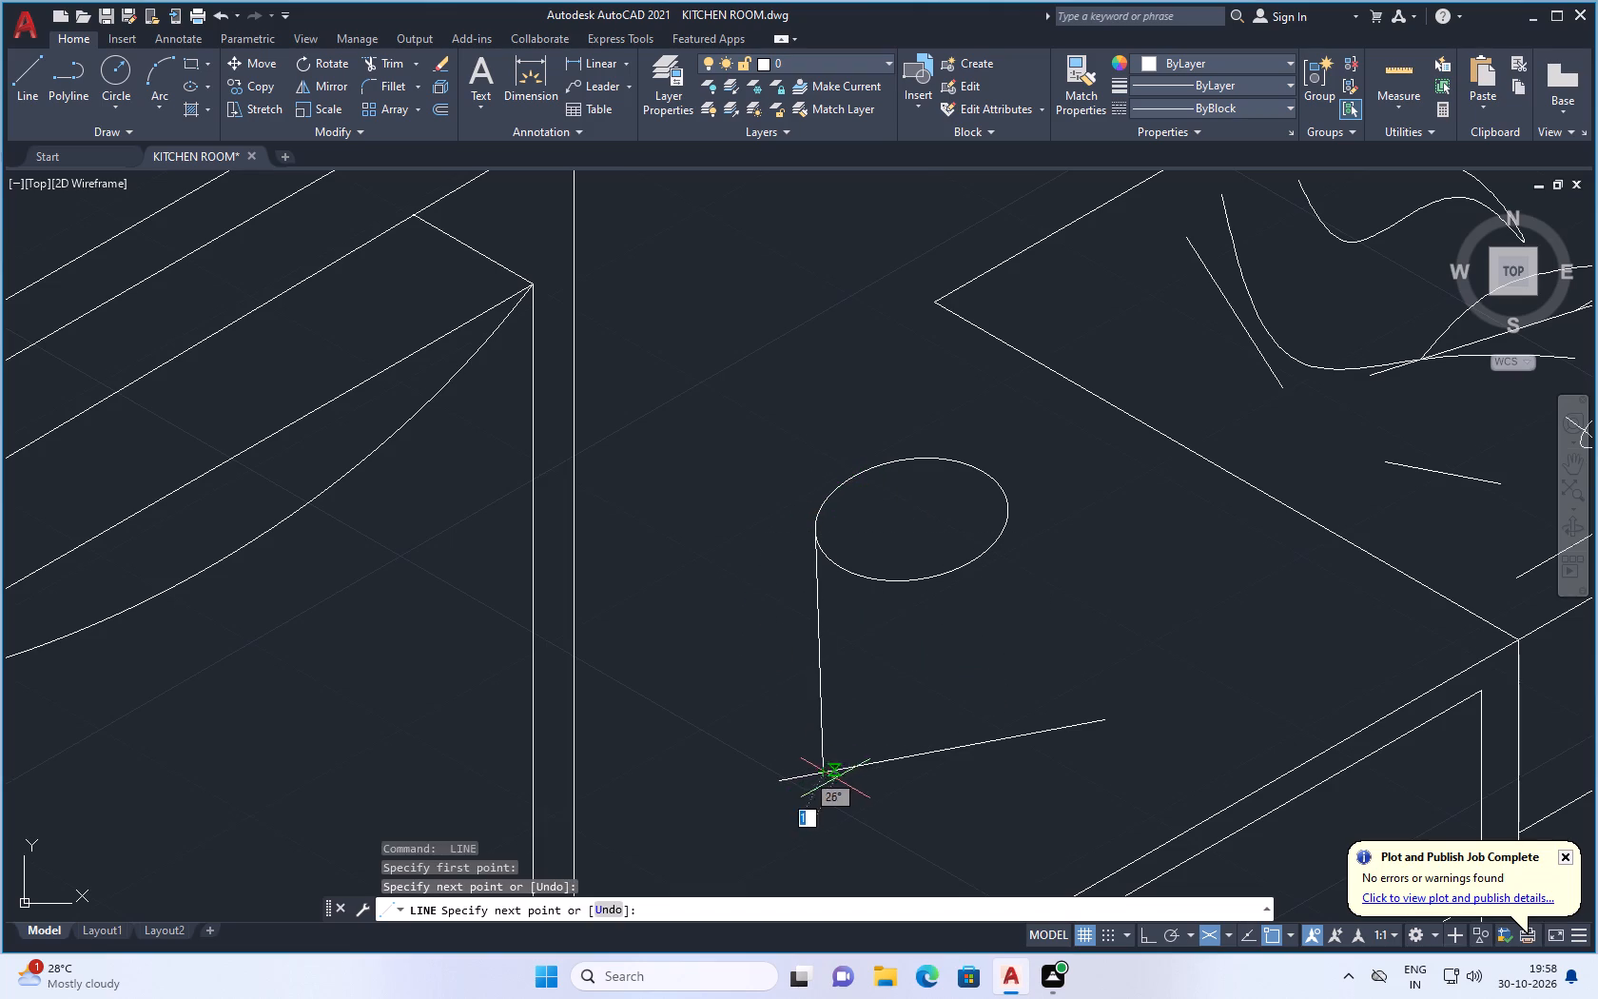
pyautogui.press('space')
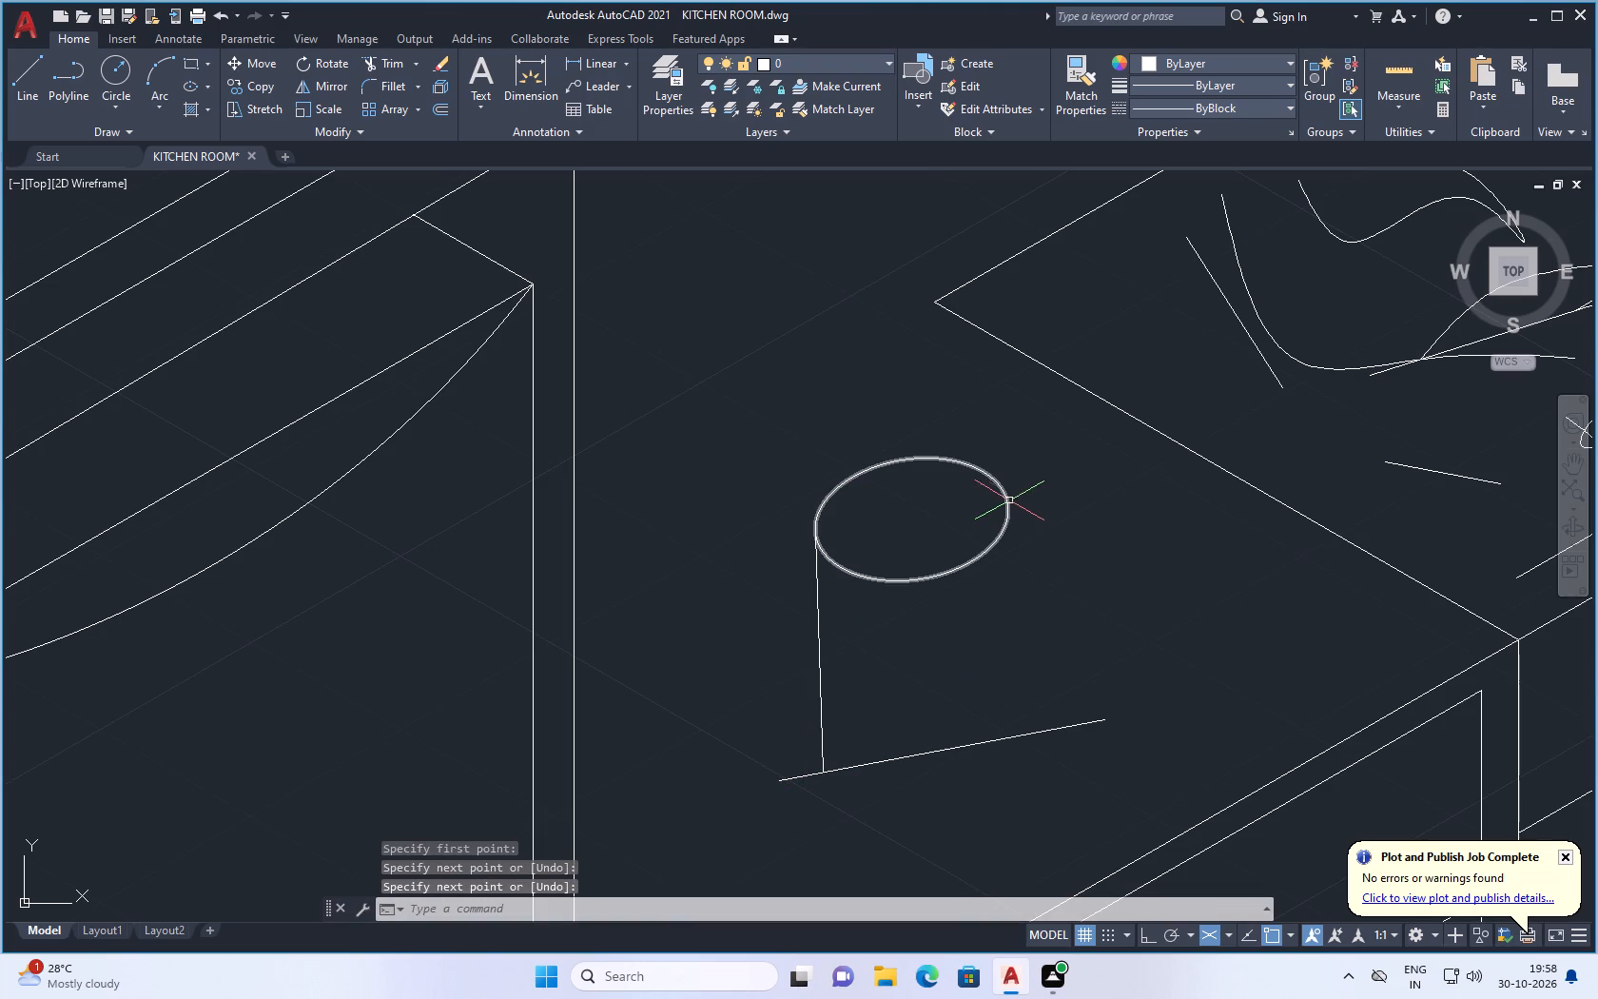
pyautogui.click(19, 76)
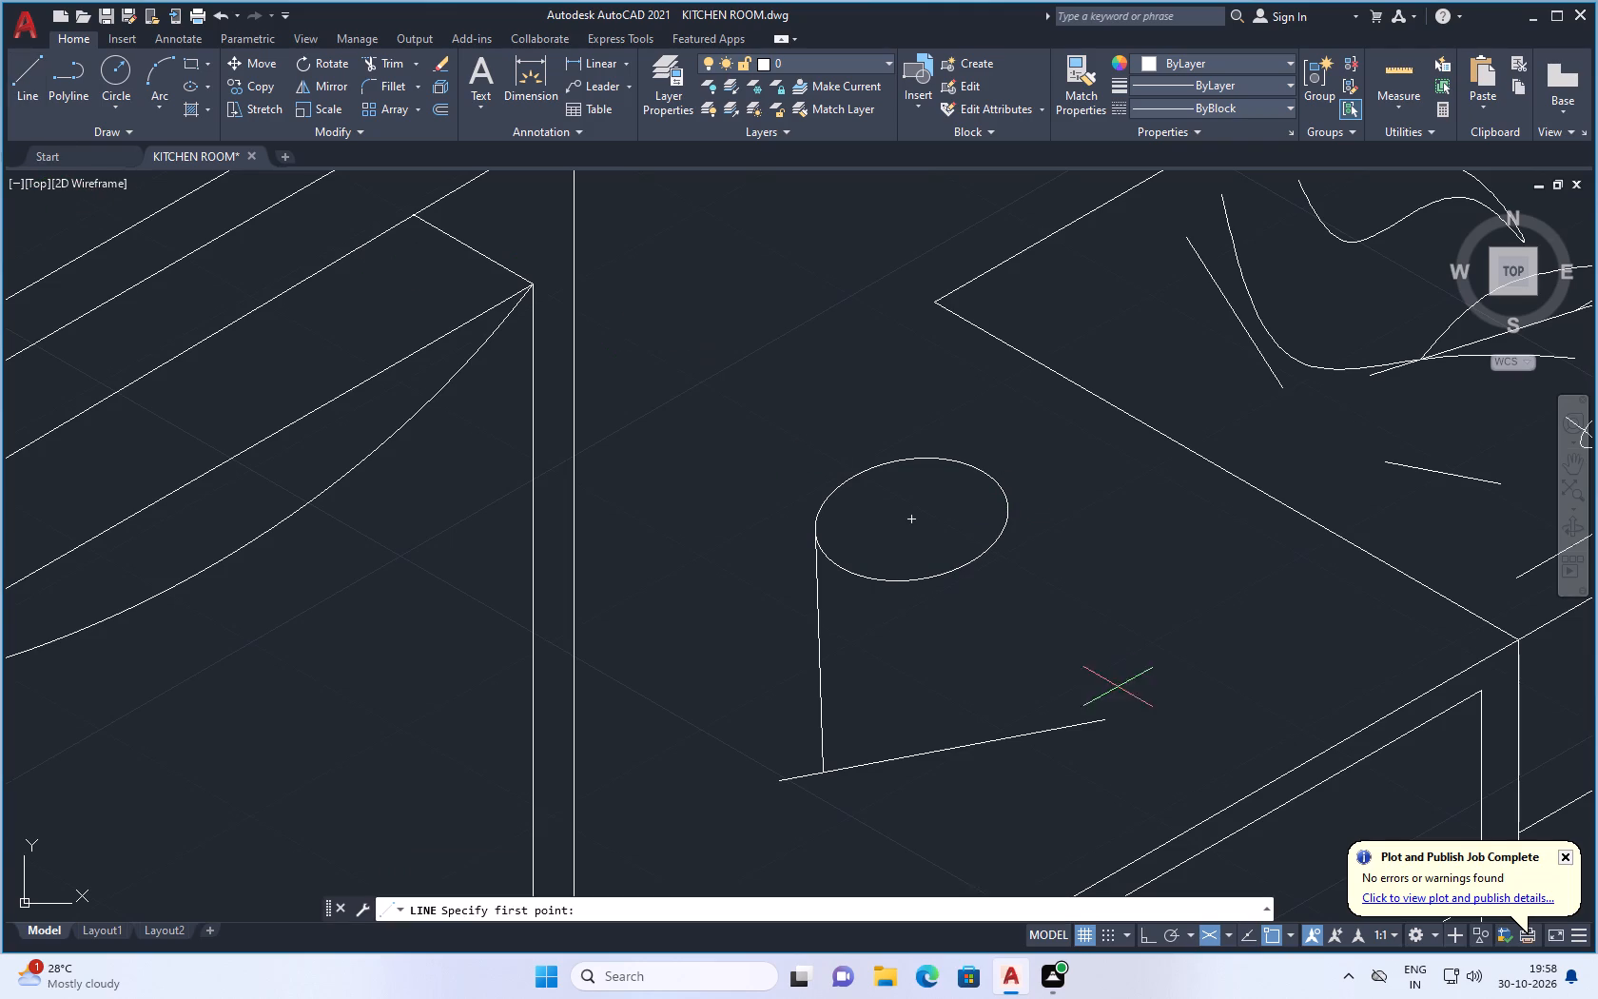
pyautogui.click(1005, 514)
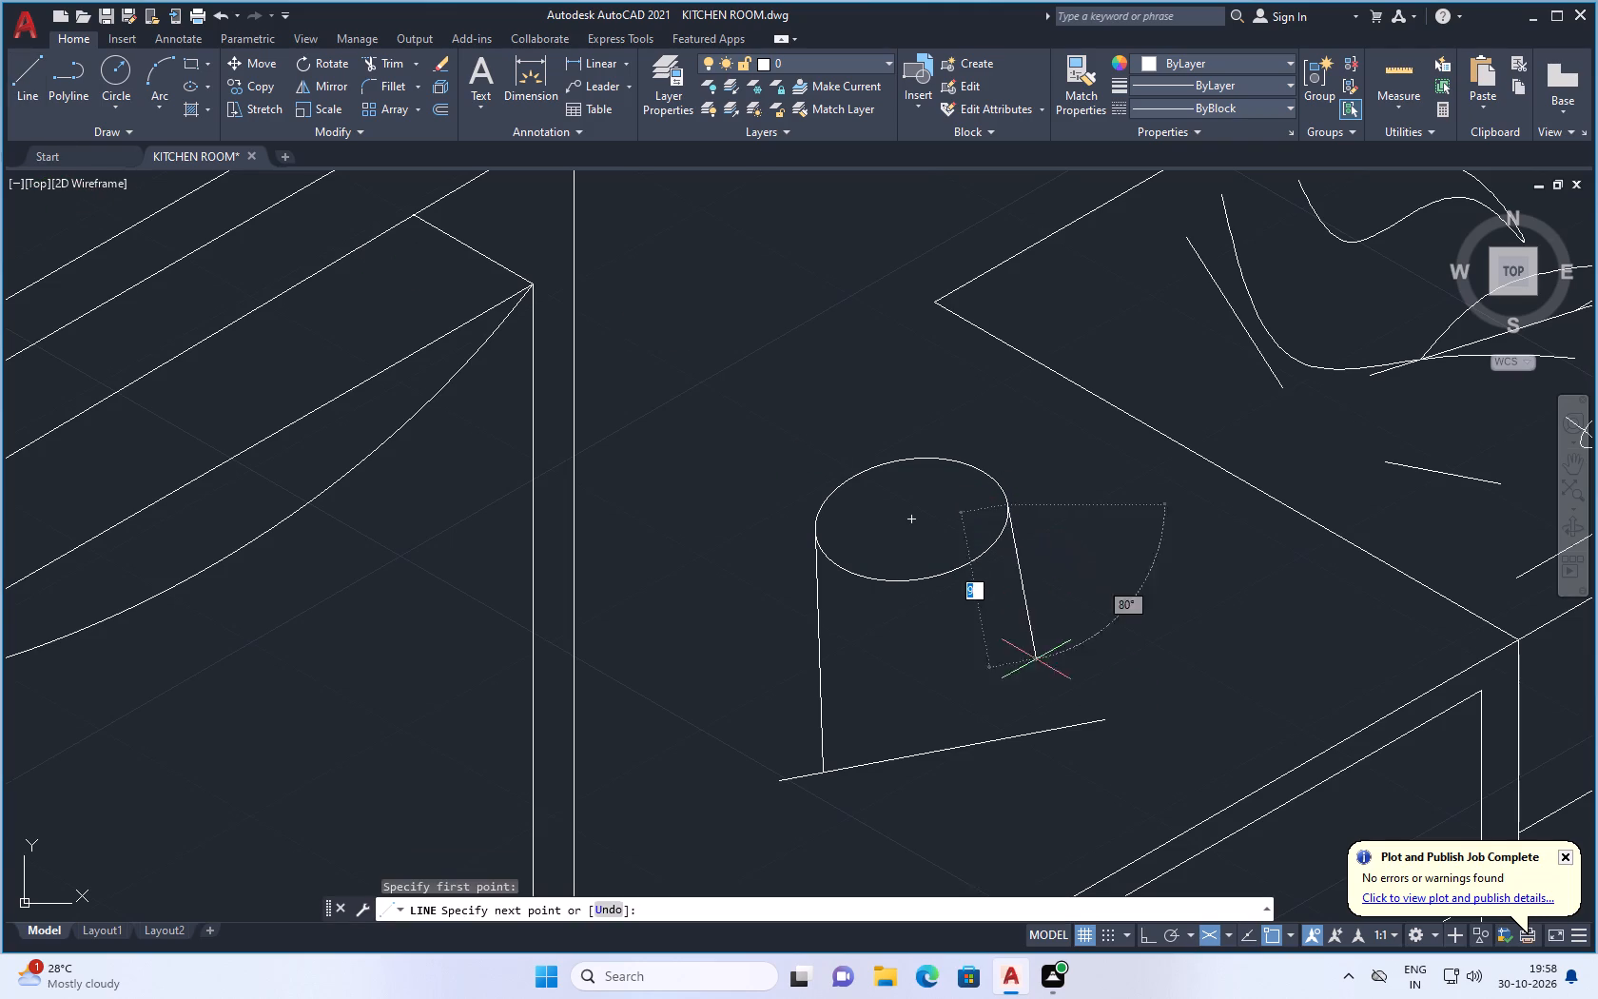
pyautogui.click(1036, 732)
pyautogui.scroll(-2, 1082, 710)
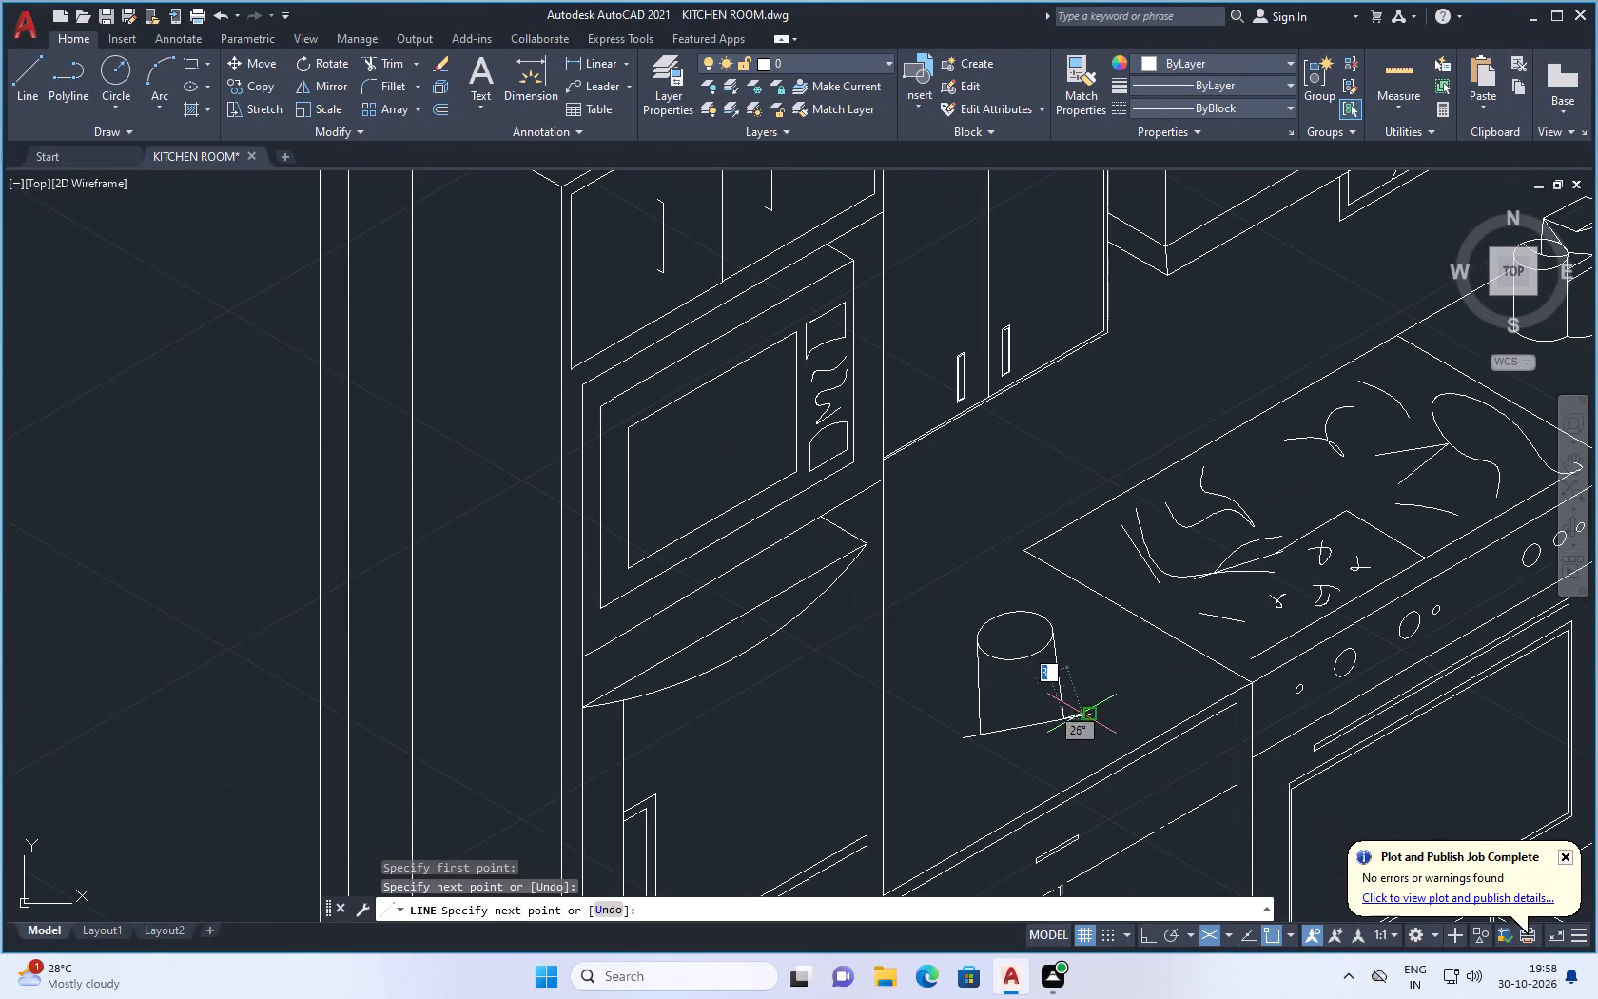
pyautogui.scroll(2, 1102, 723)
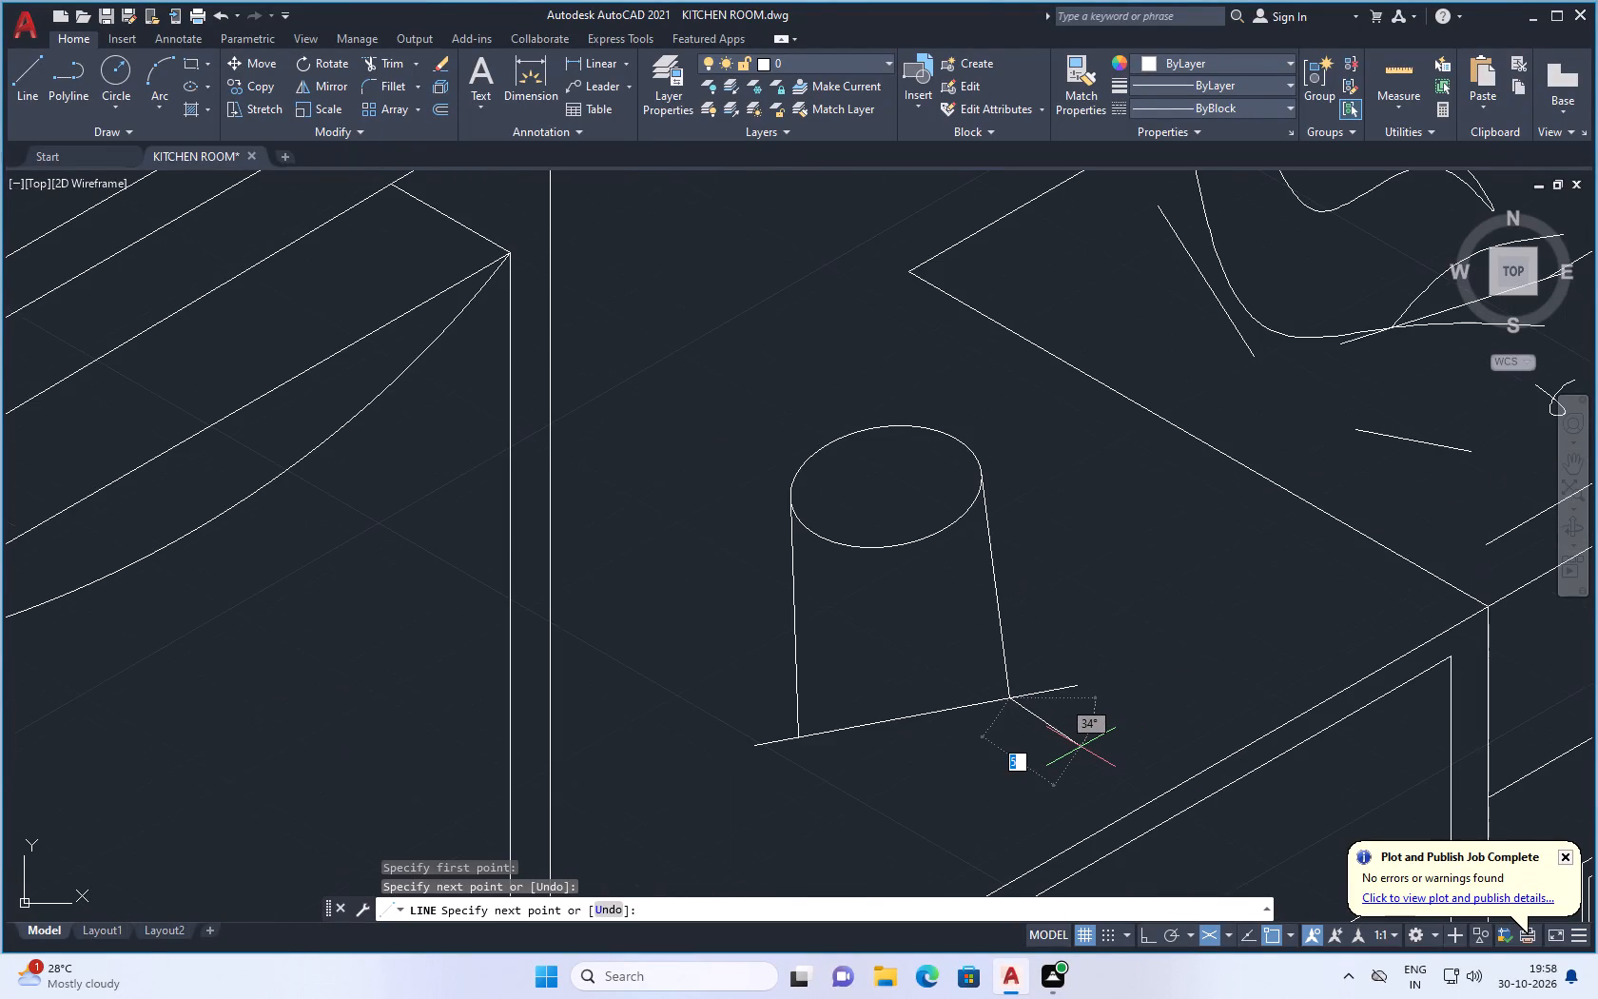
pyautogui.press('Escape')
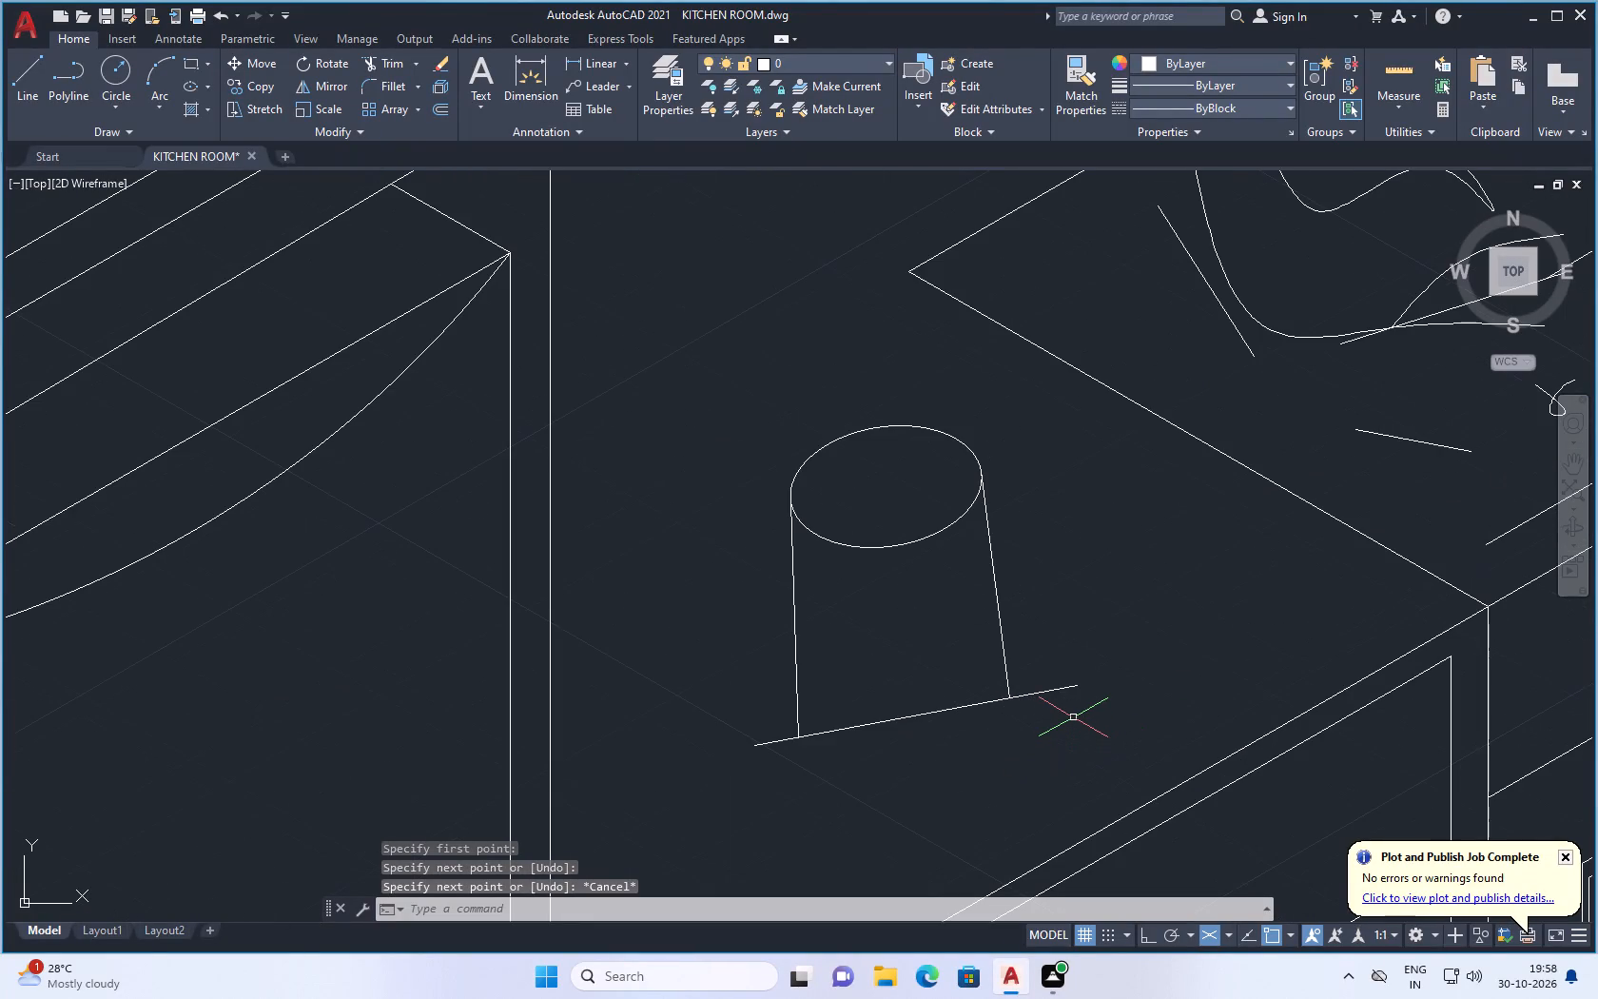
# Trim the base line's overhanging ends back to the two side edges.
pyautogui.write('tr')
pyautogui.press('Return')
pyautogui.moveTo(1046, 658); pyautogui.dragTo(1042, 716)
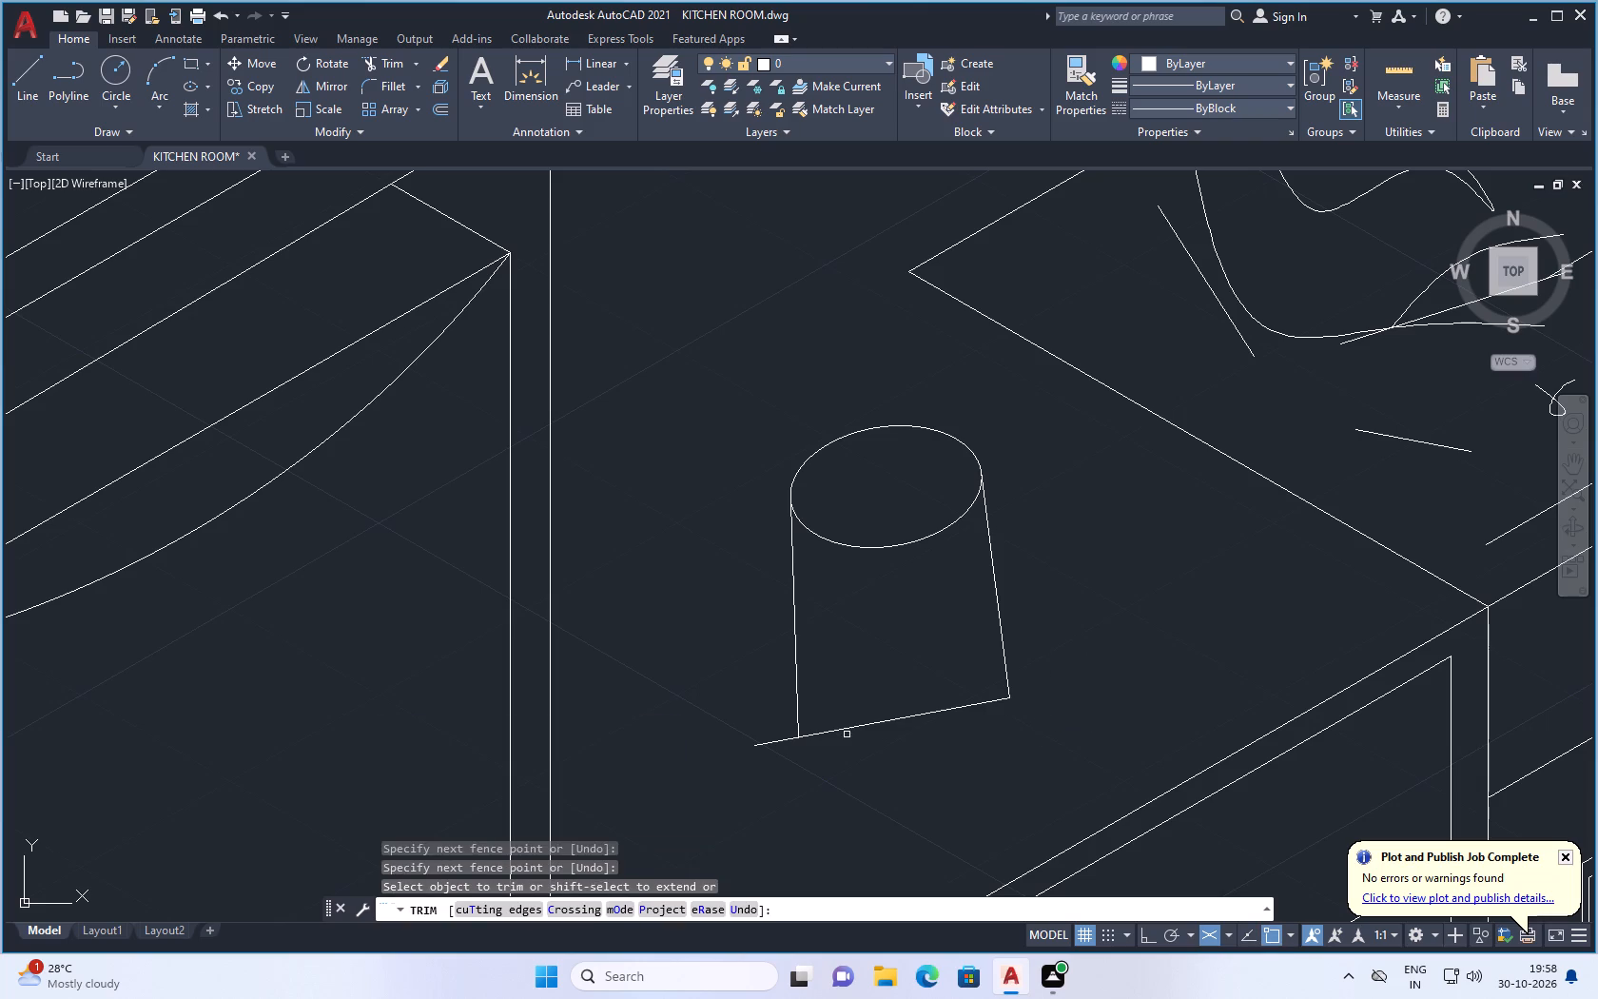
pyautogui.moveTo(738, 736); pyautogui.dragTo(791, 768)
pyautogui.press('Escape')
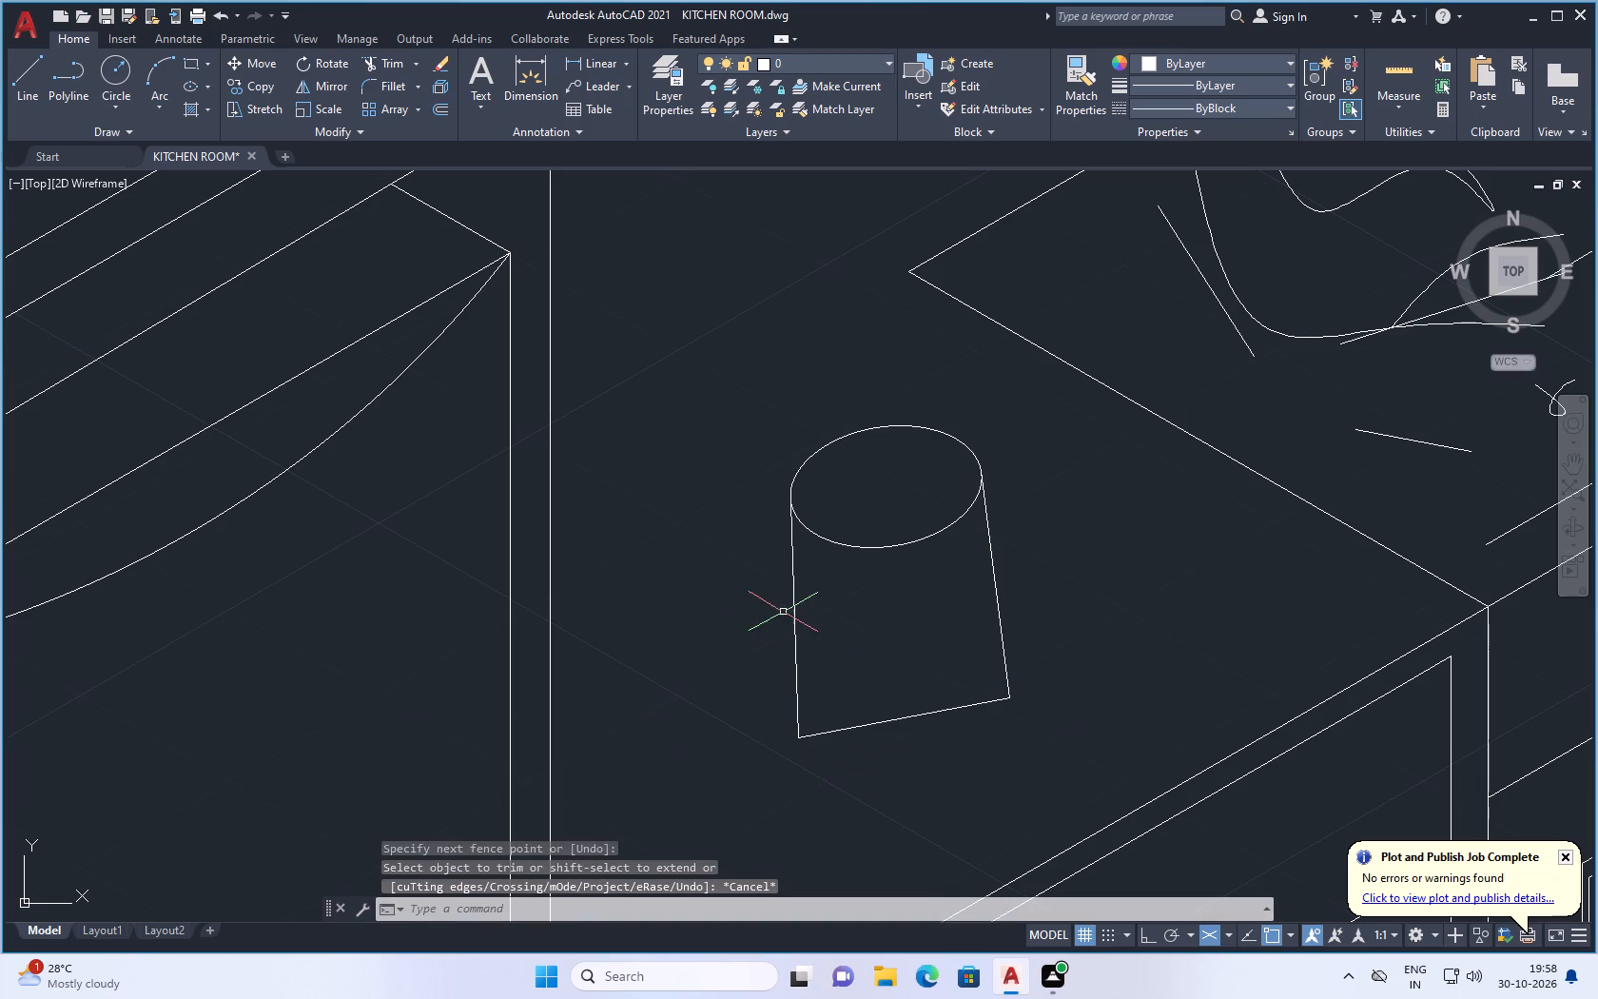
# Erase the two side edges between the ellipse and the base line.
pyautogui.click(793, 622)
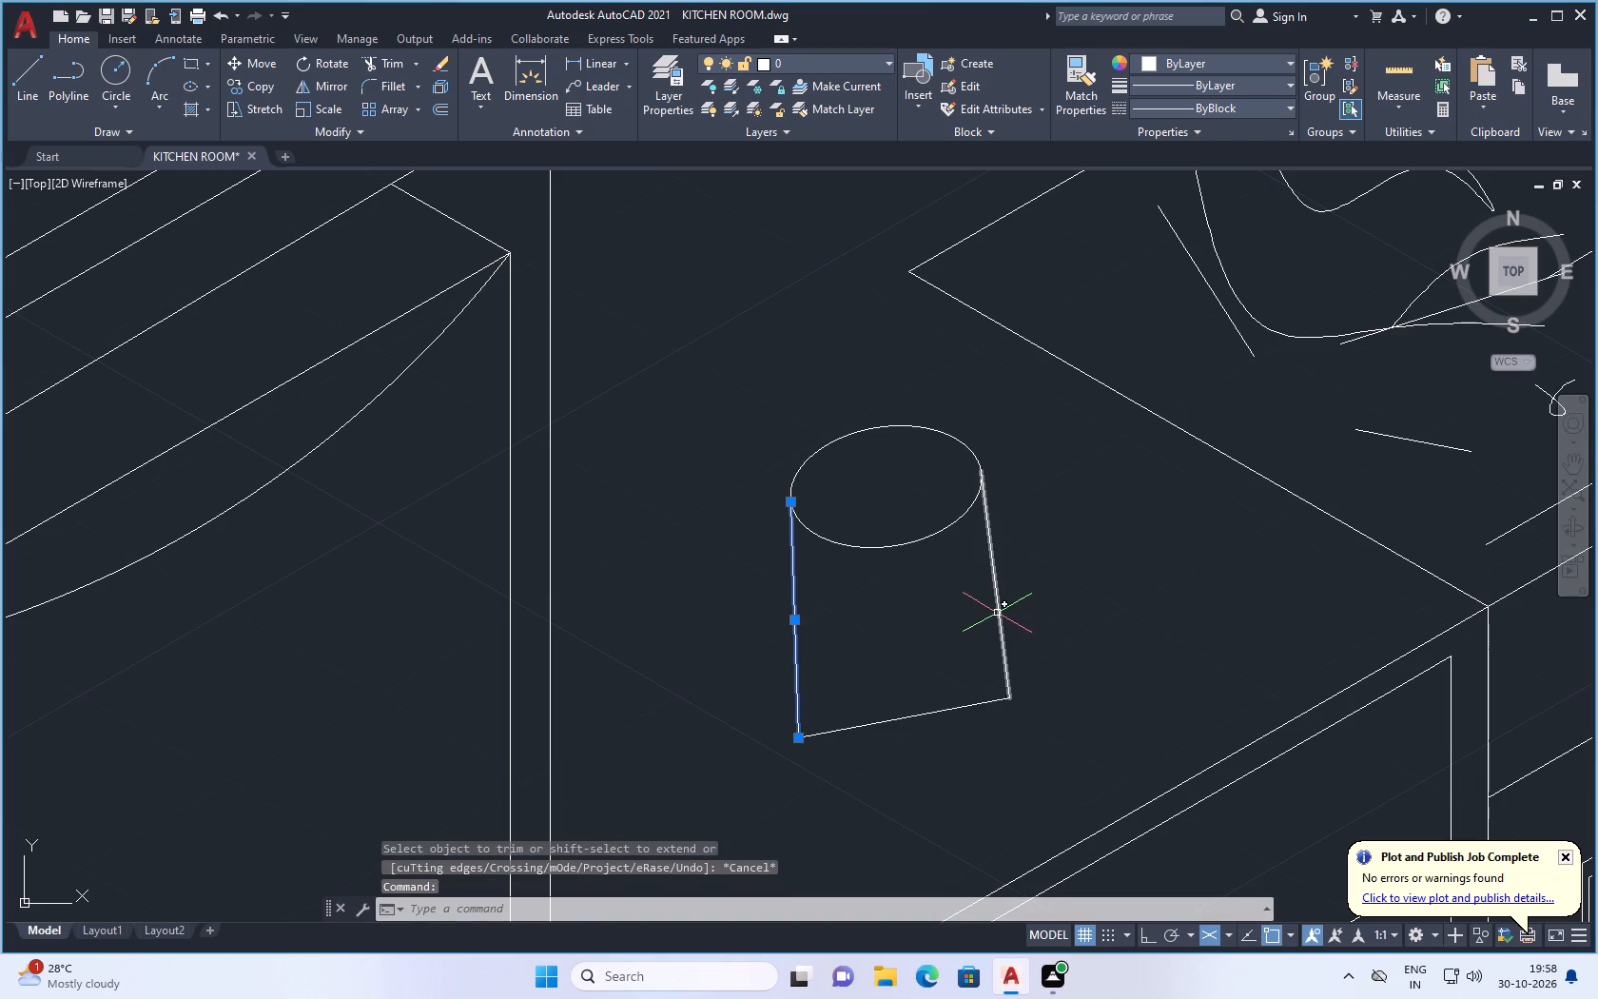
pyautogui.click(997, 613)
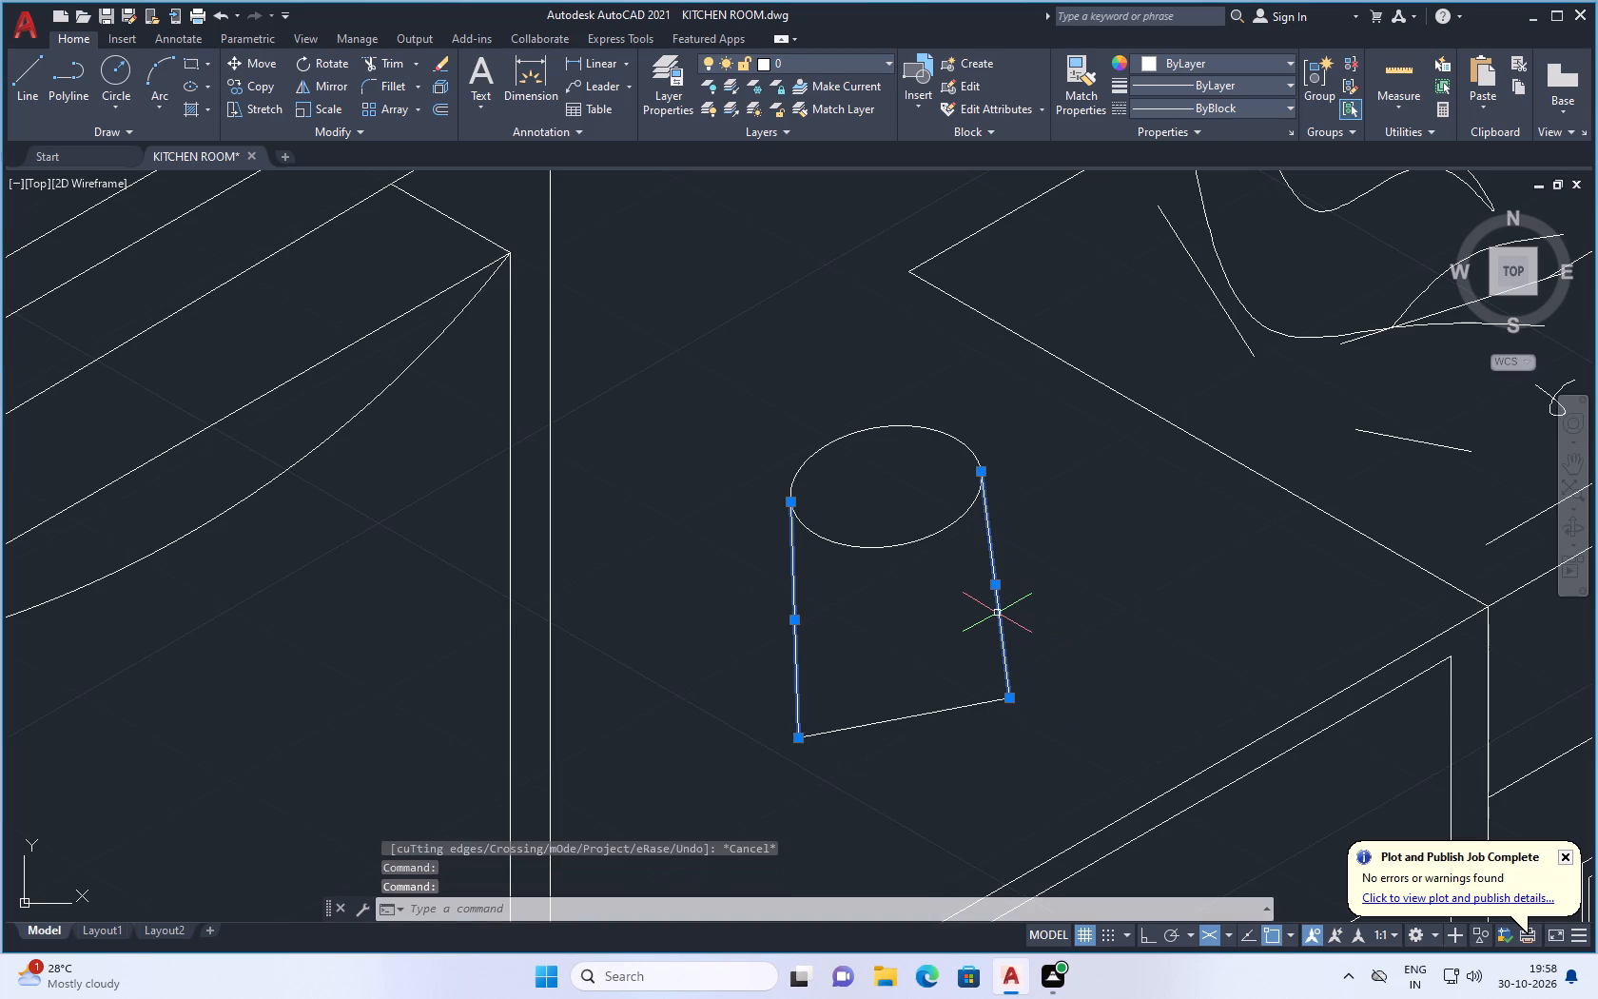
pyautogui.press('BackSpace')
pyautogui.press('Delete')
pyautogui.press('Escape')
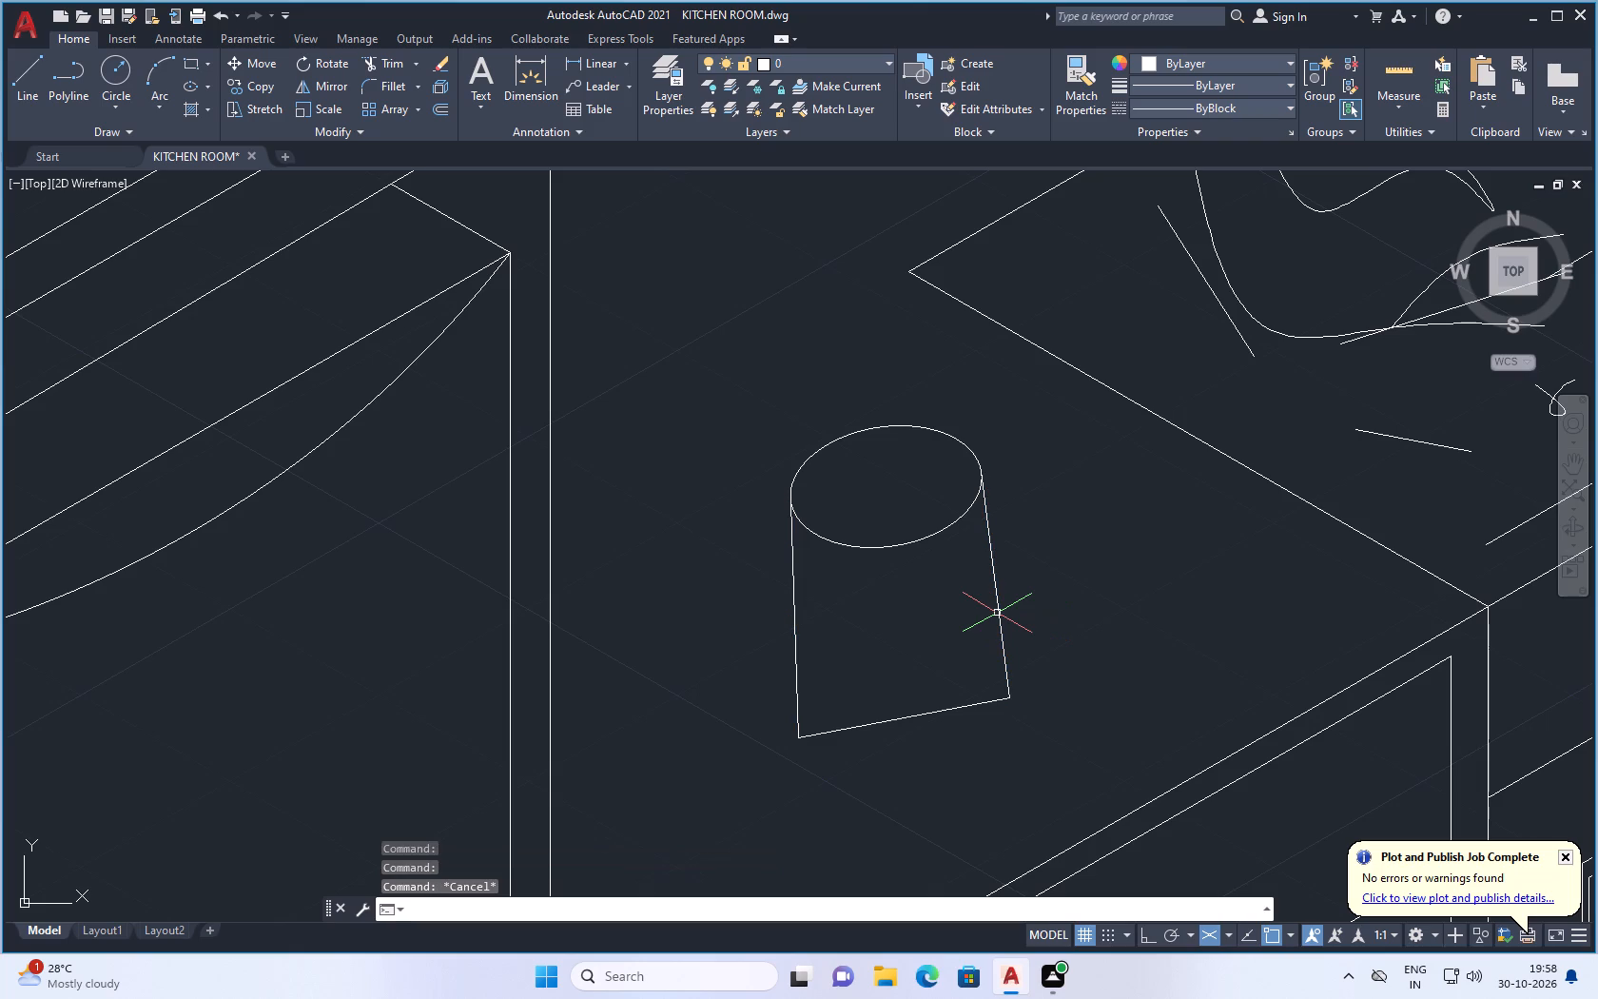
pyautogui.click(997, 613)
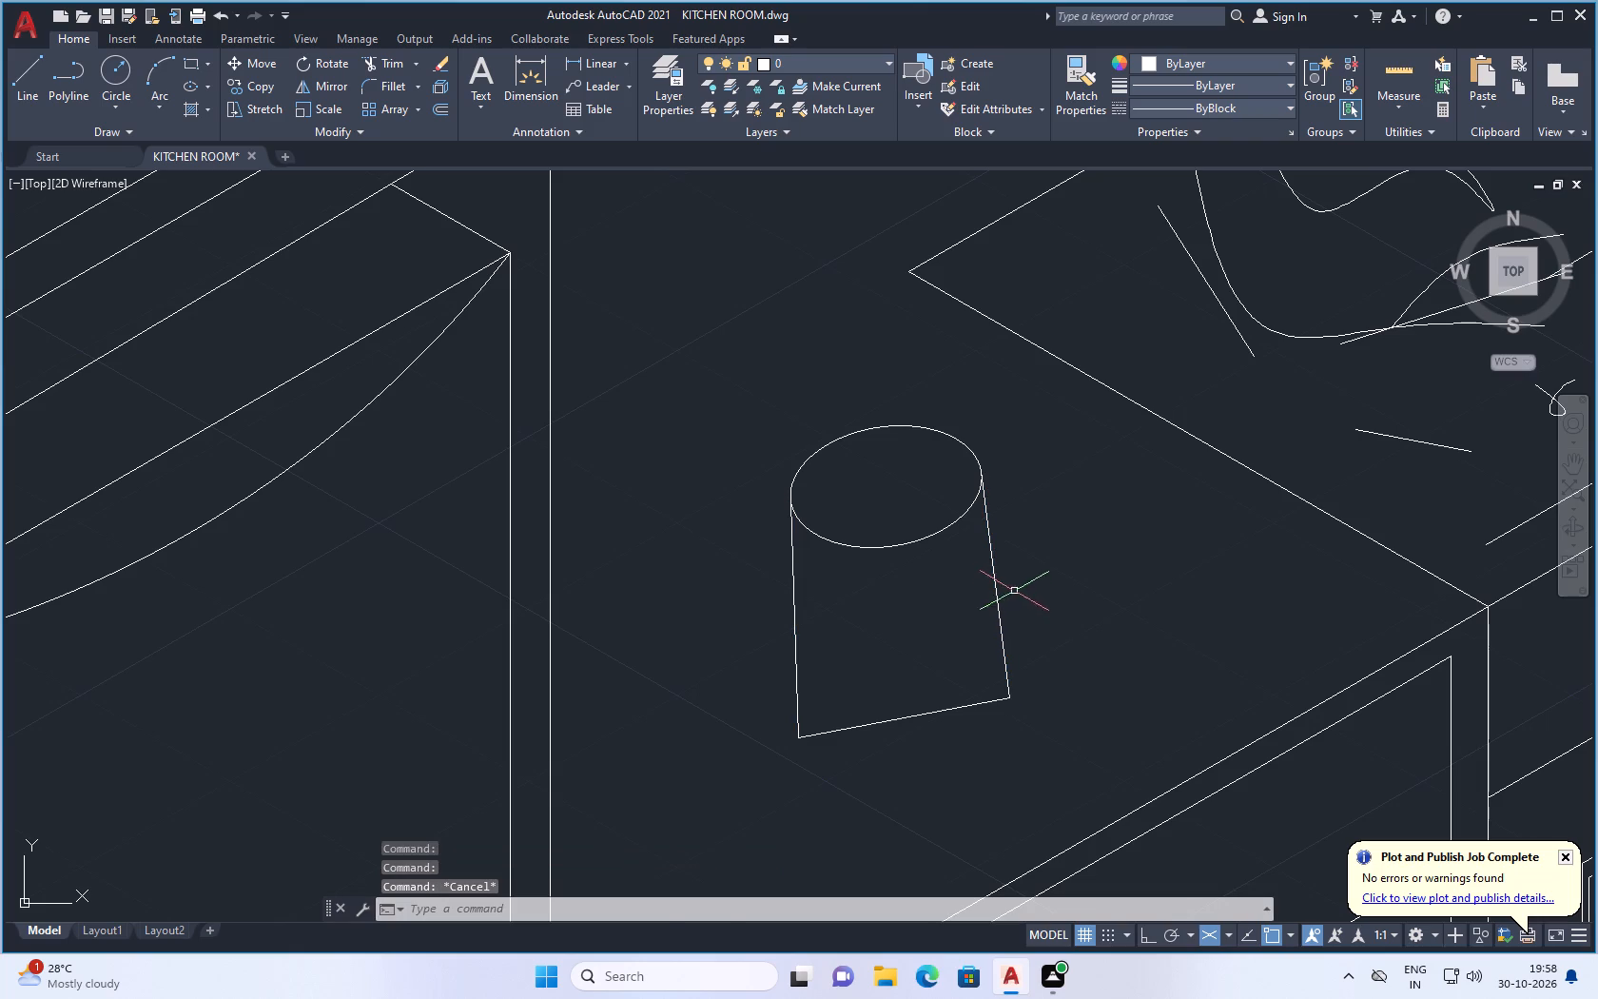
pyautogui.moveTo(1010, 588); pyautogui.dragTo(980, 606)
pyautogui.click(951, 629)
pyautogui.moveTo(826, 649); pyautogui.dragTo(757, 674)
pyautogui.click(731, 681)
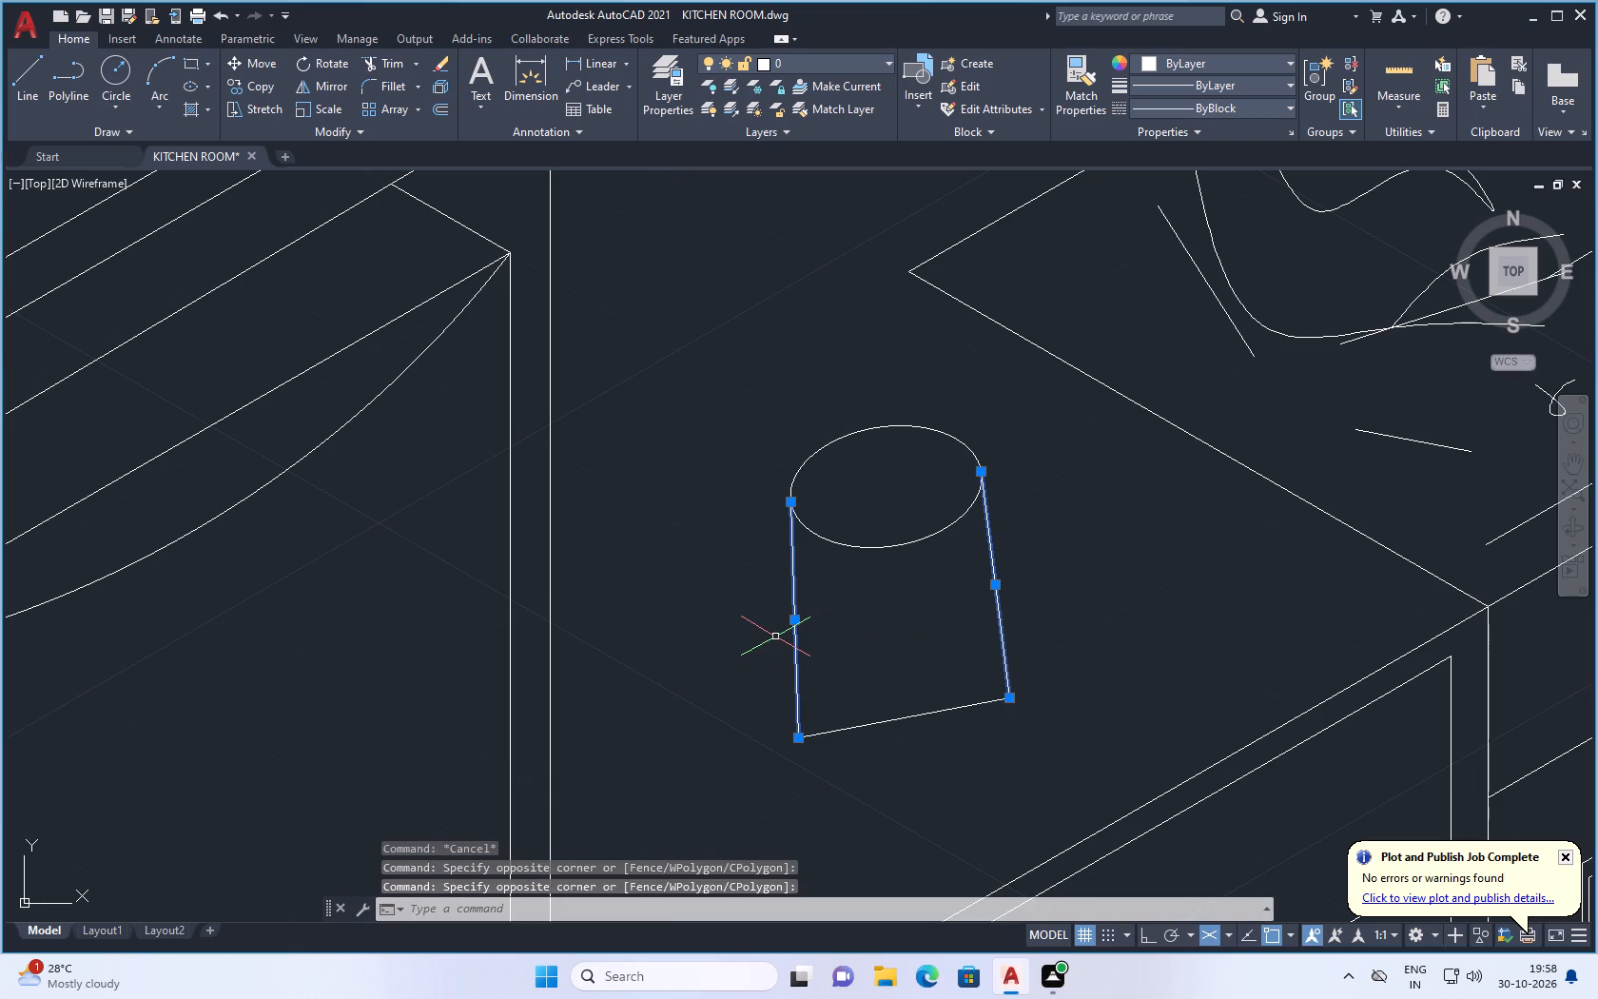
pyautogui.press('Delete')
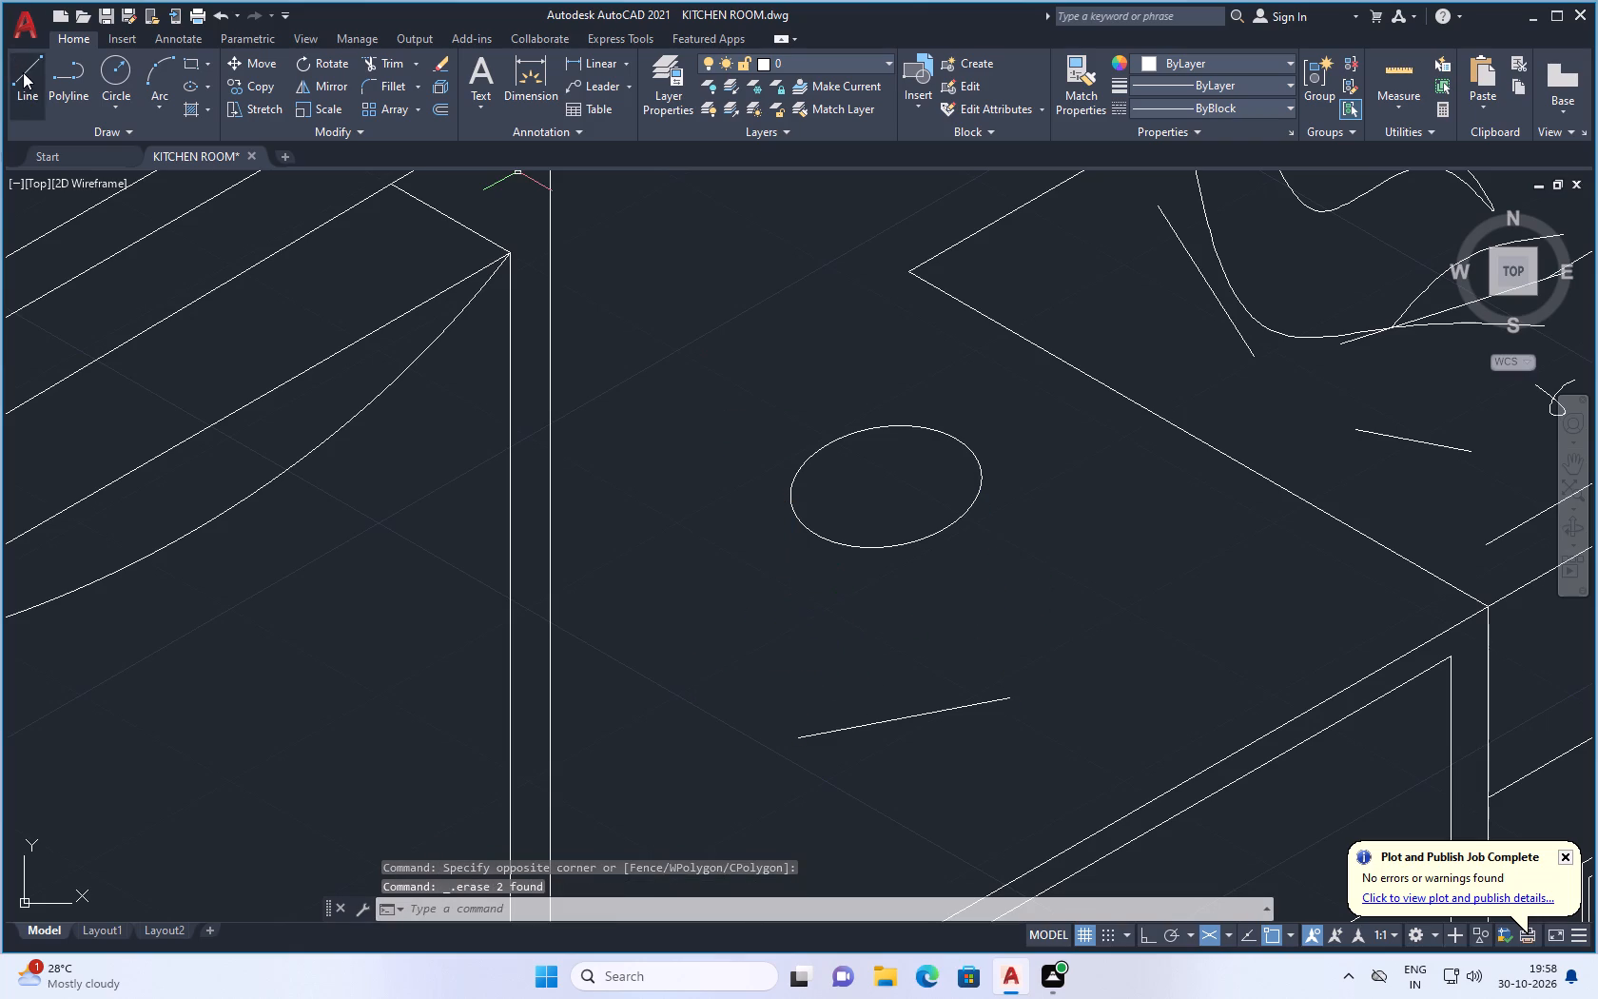
# Draw two inward-tapering side edges from the ends of the ellipse's long axis down to the base line.
pyautogui.click(23, 72)
pyautogui.click(784, 502)
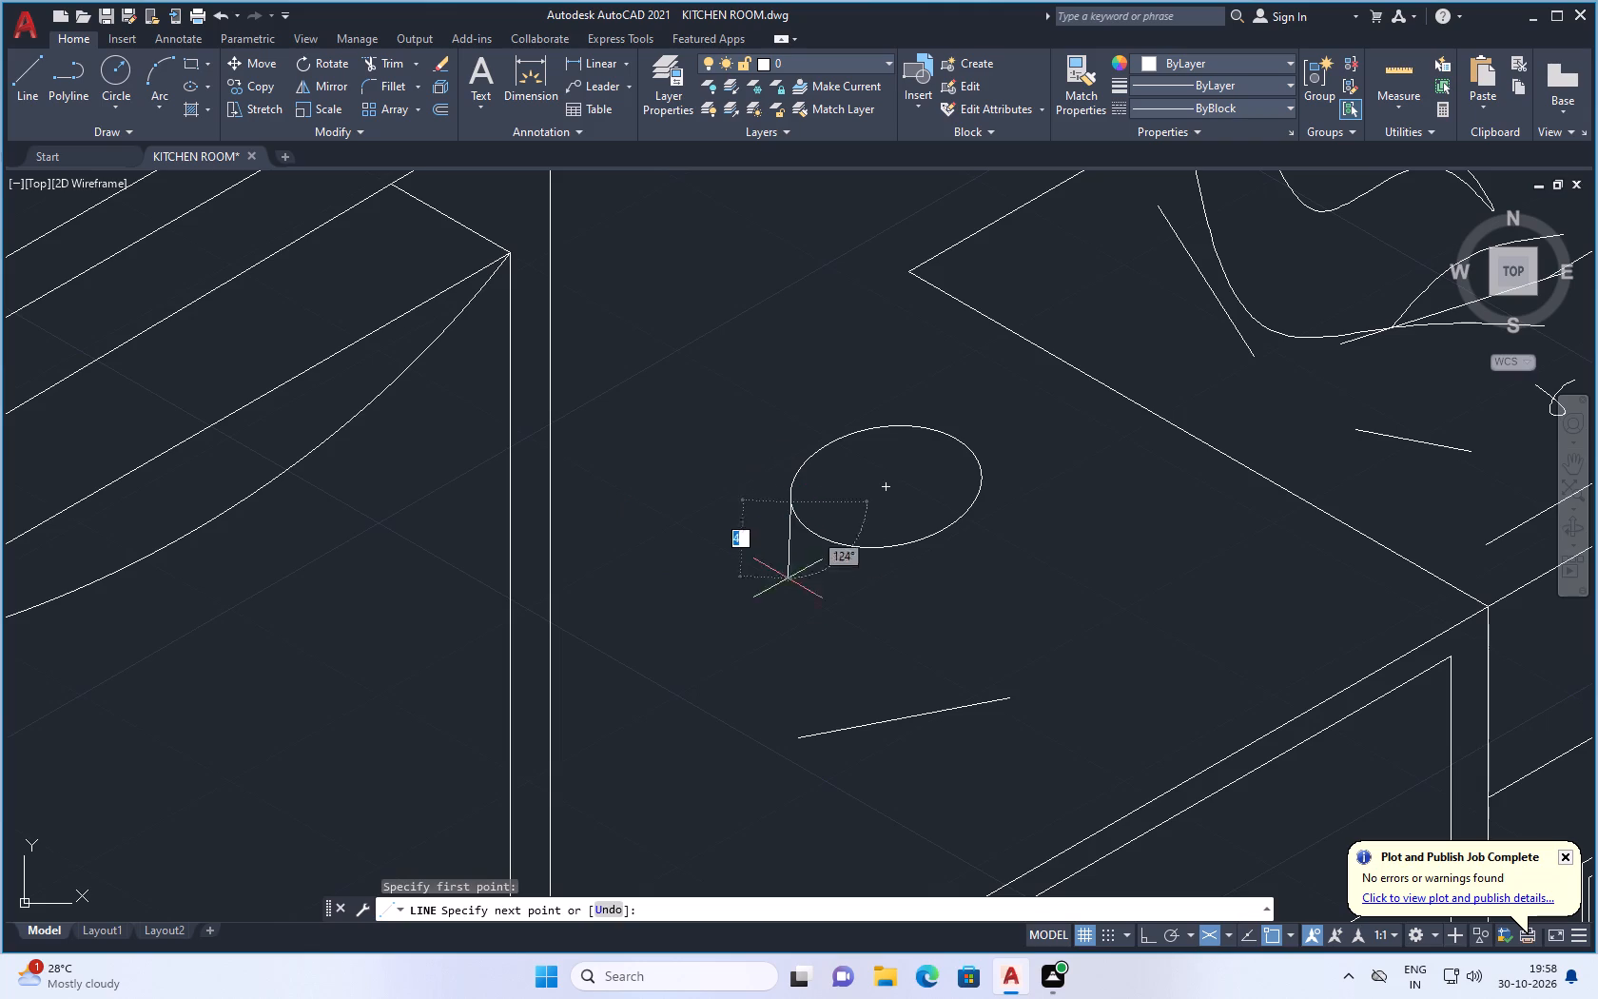
pyautogui.click(829, 736)
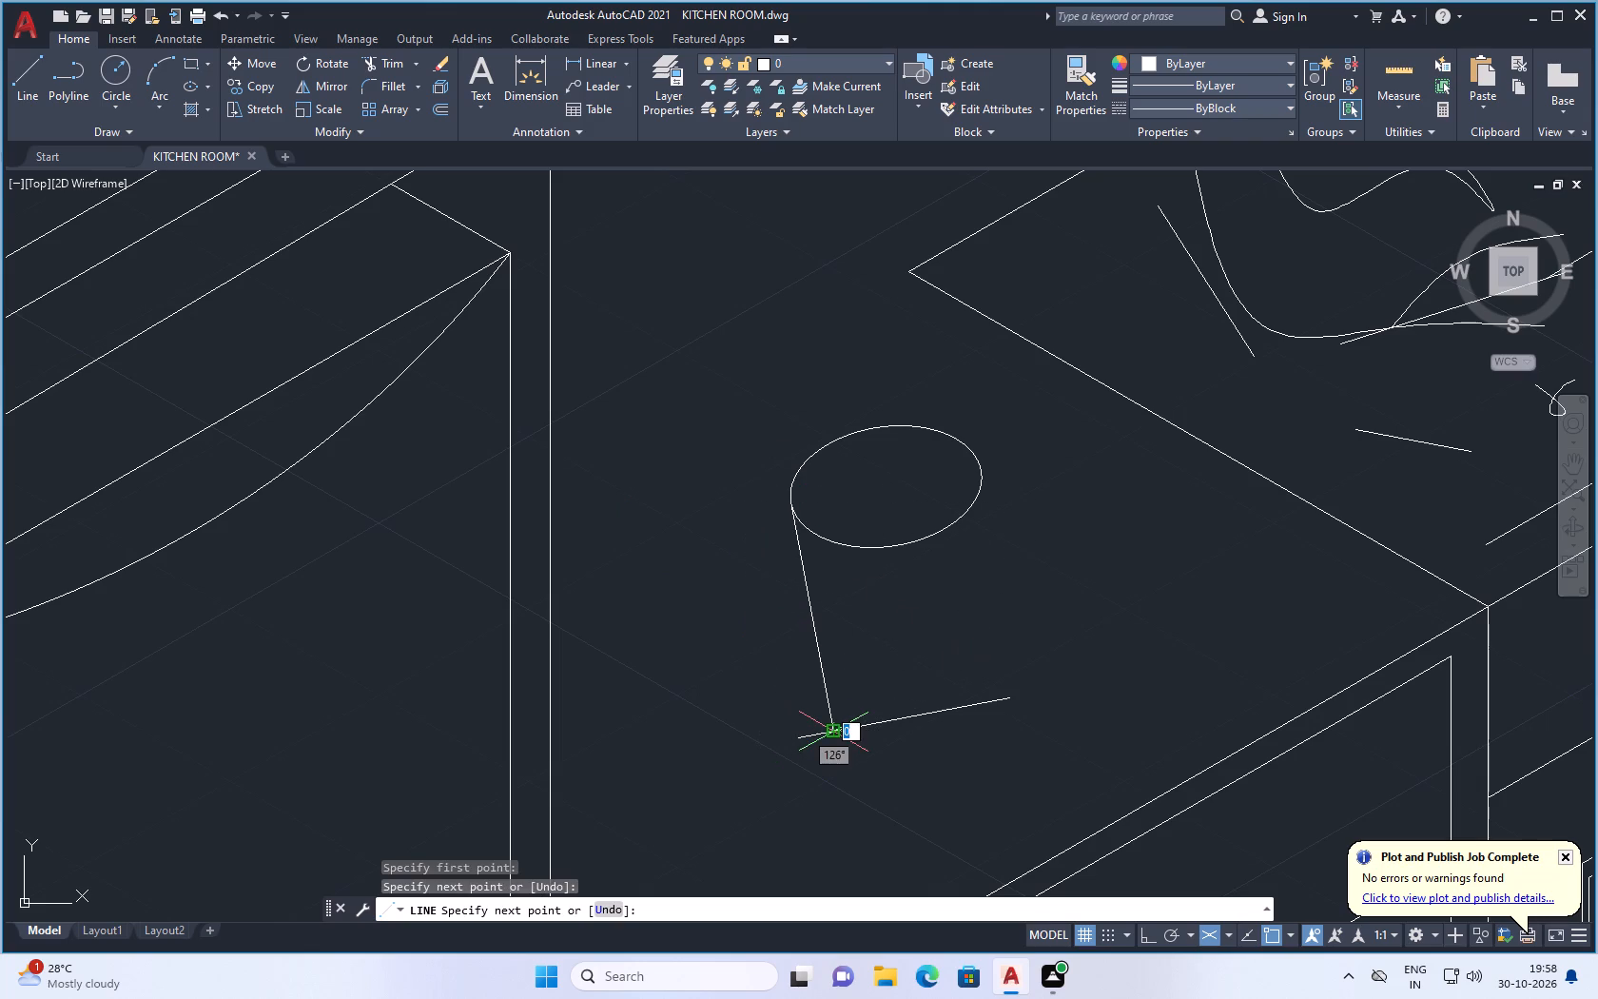
pyautogui.press('Escape')
pyautogui.press('space')
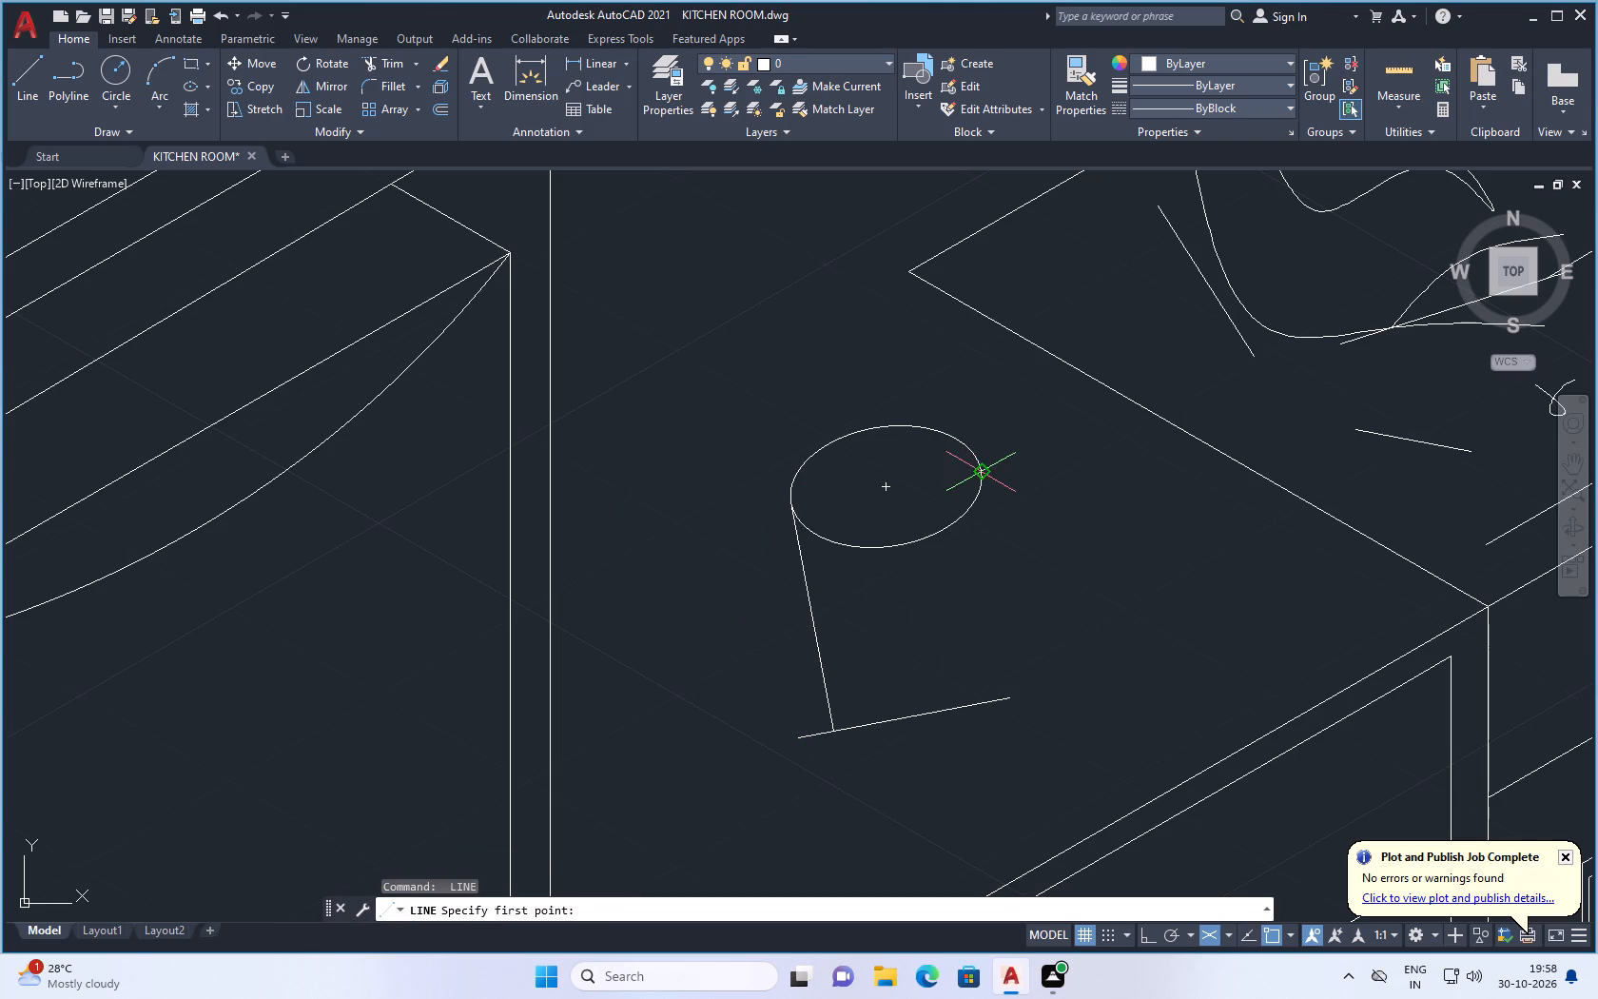
pyautogui.moveTo(984, 466); pyautogui.dragTo(984, 497)
pyautogui.click(974, 703)
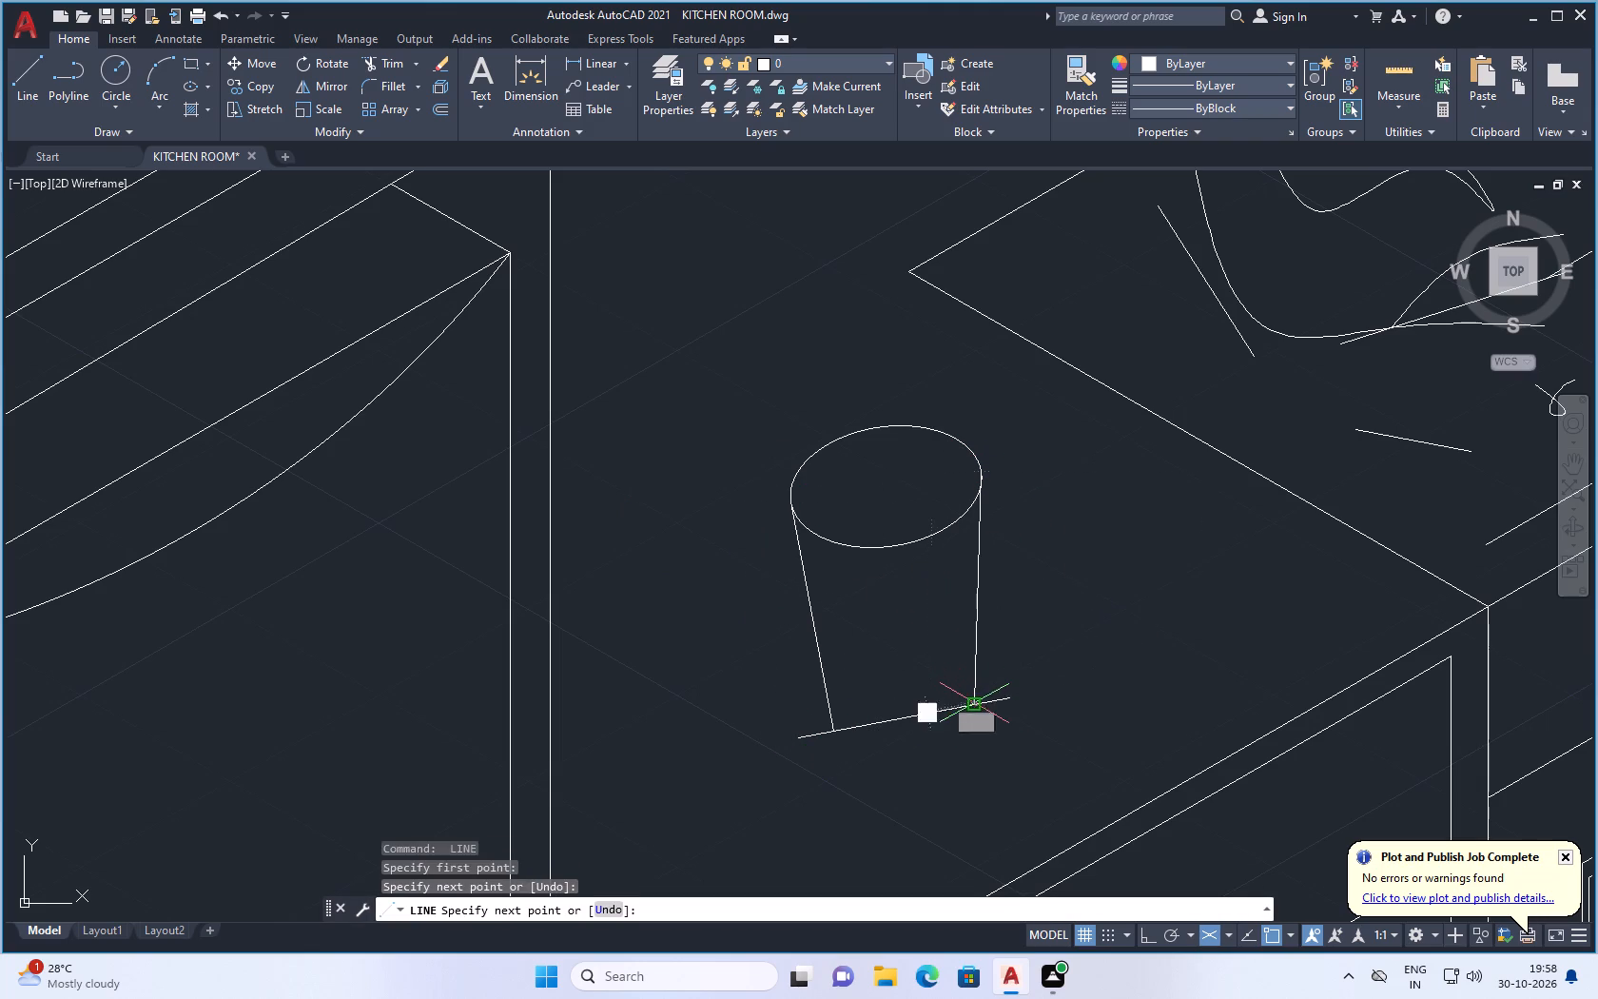
pyautogui.press('Escape')
# Trim both ends of the base line that extend beyond the tapered side edges.
pyautogui.scroll(-3, 1033, 640)
pyautogui.scroll(2, 988, 679)
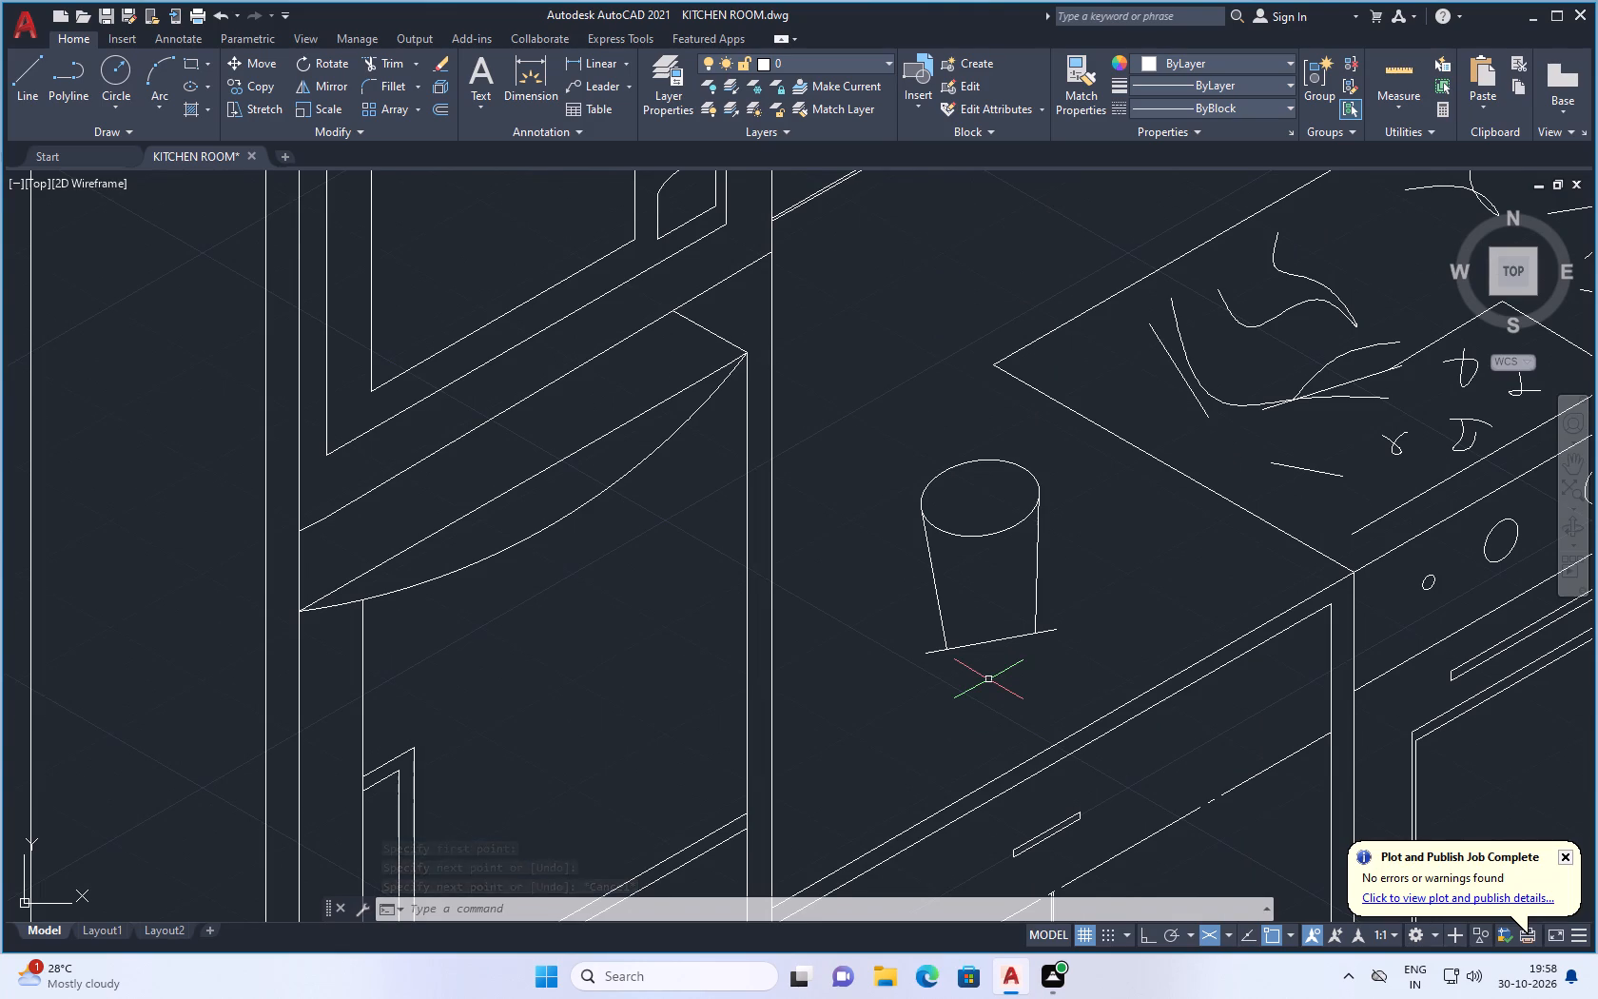
pyautogui.press('t')
pyautogui.press('r')
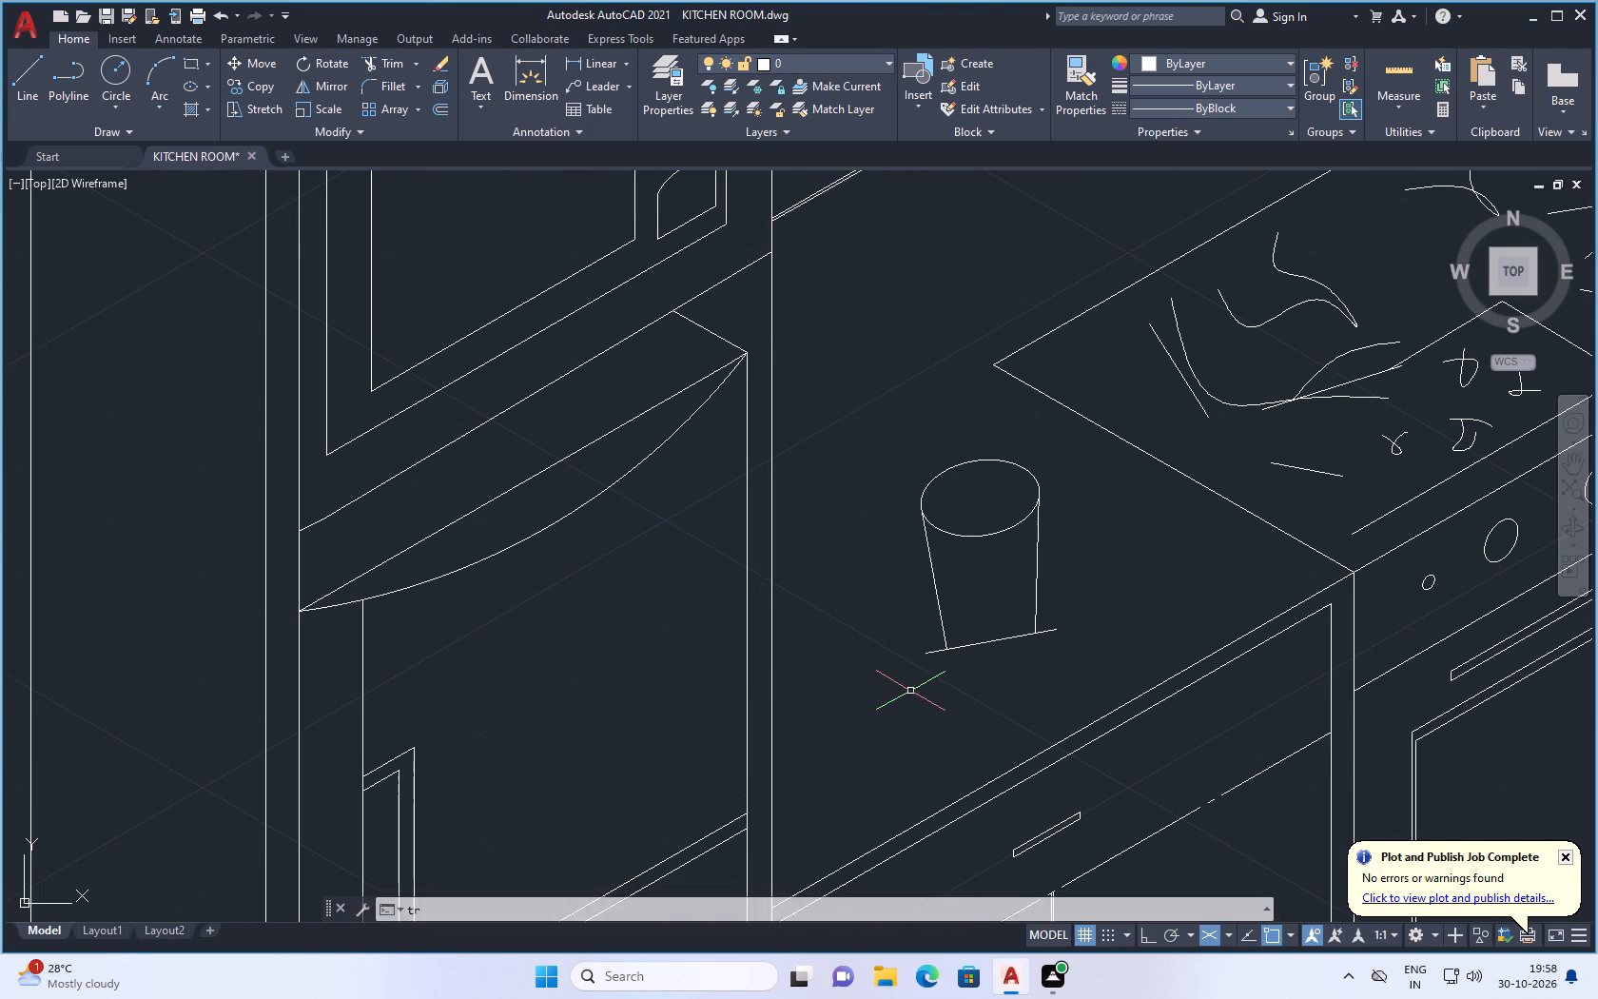
pyautogui.press('Return')
pyautogui.click(935, 654)
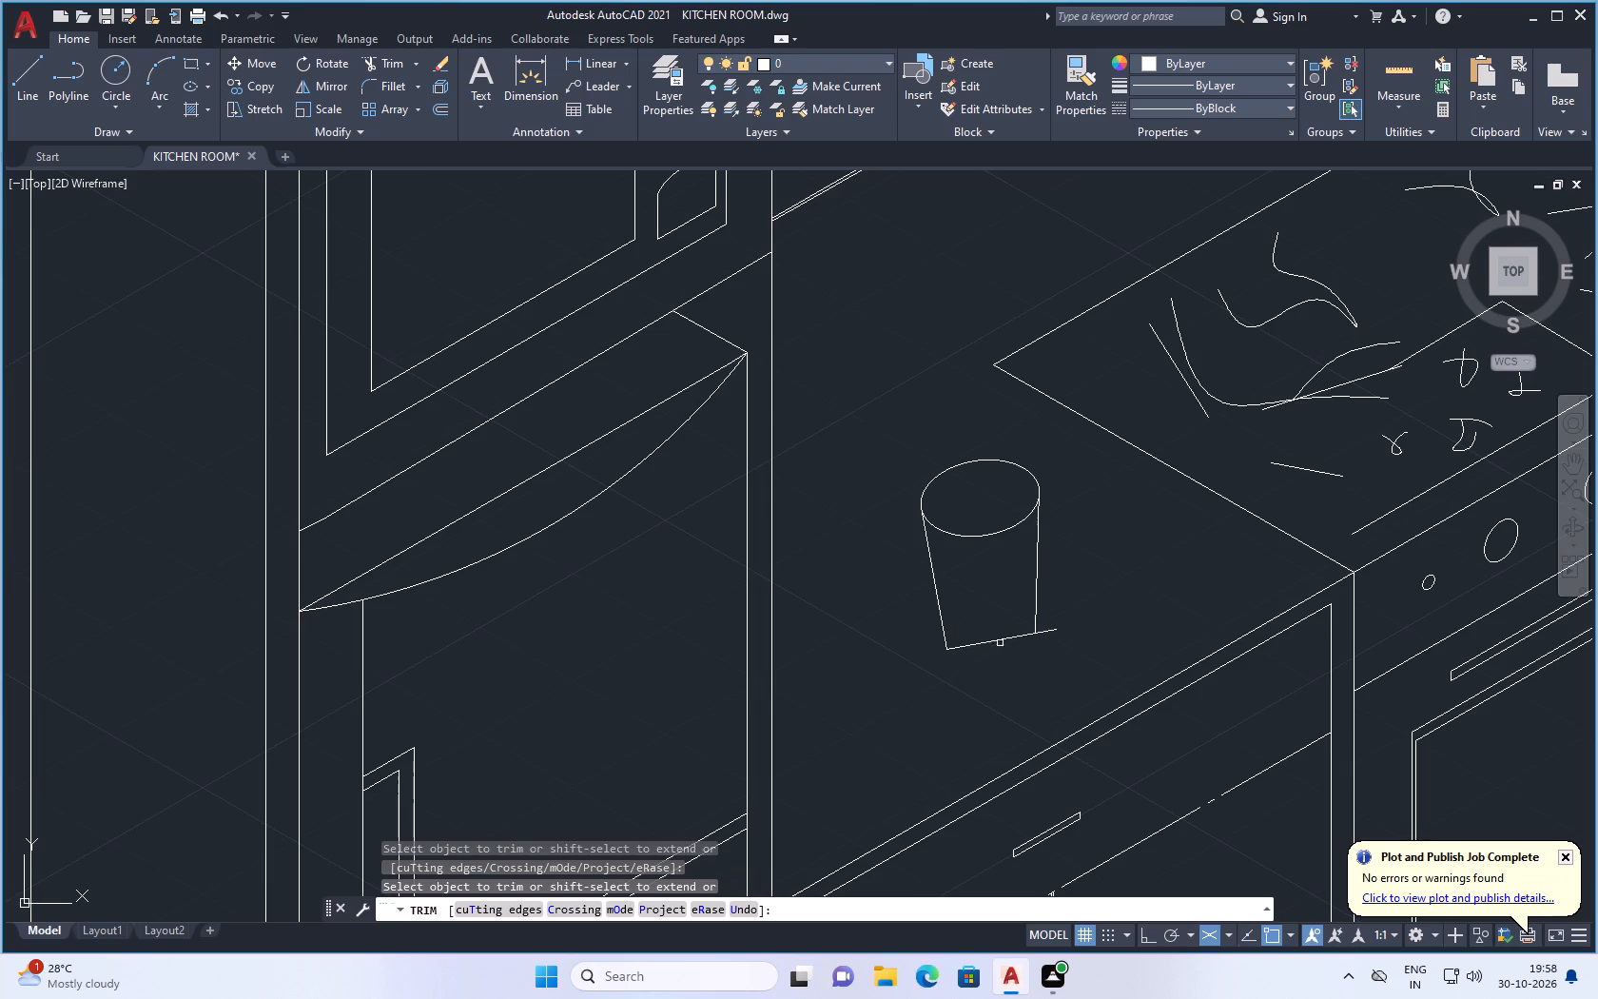
pyautogui.click(1053, 630)
pyautogui.press('Escape')
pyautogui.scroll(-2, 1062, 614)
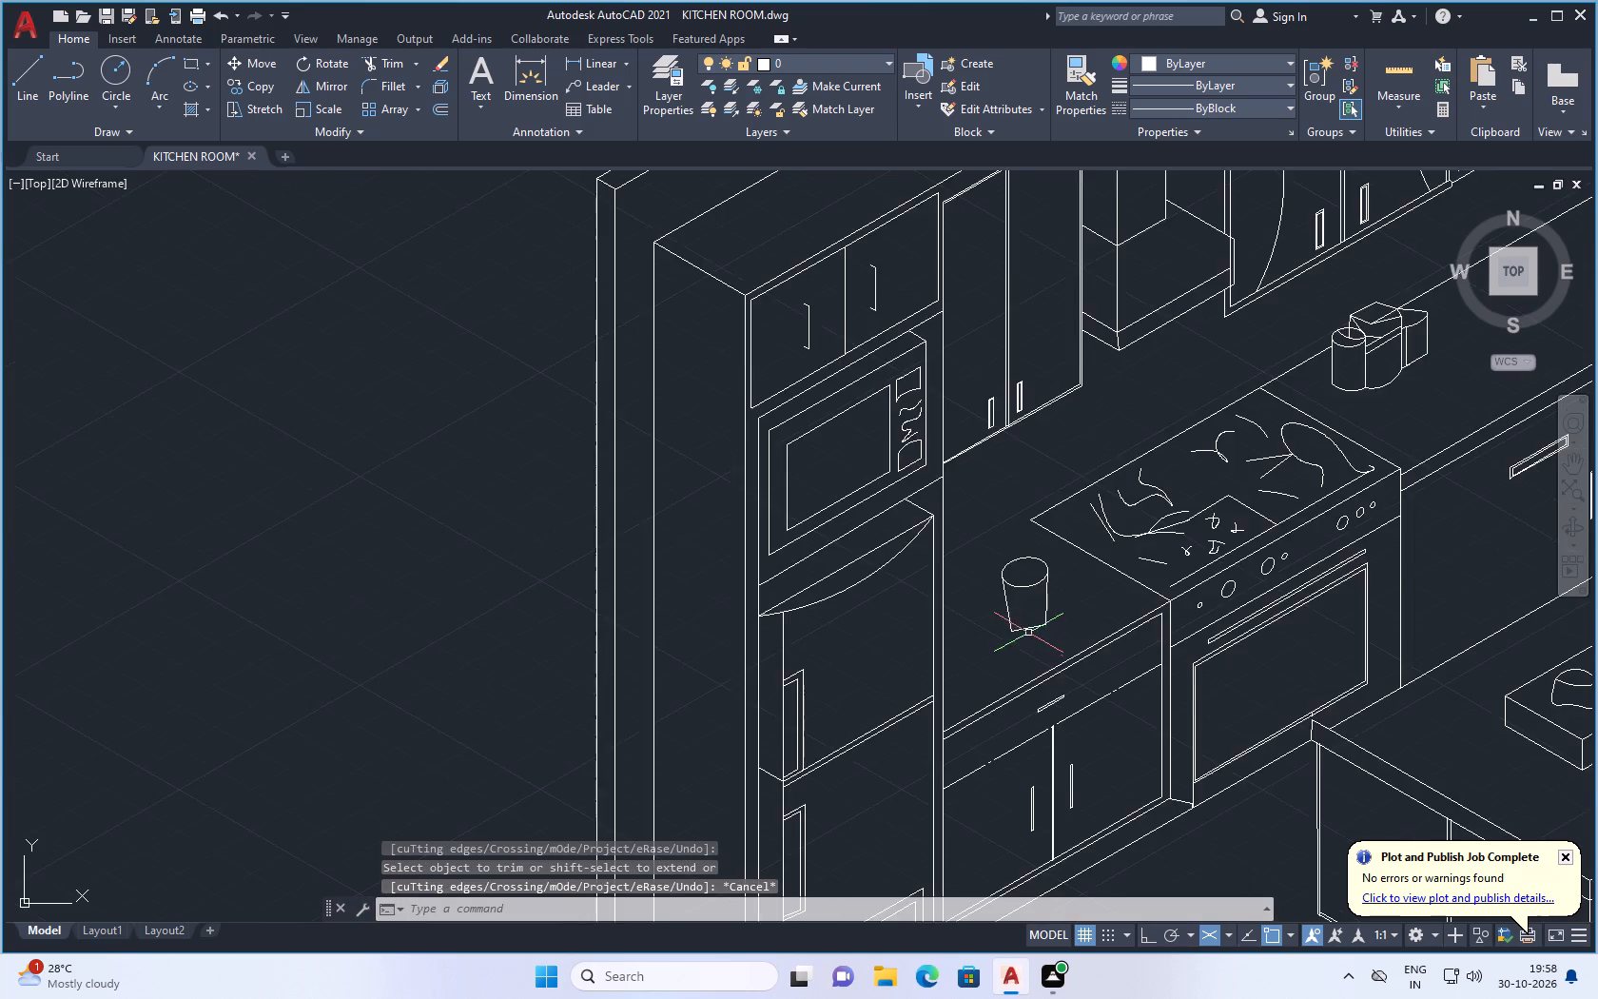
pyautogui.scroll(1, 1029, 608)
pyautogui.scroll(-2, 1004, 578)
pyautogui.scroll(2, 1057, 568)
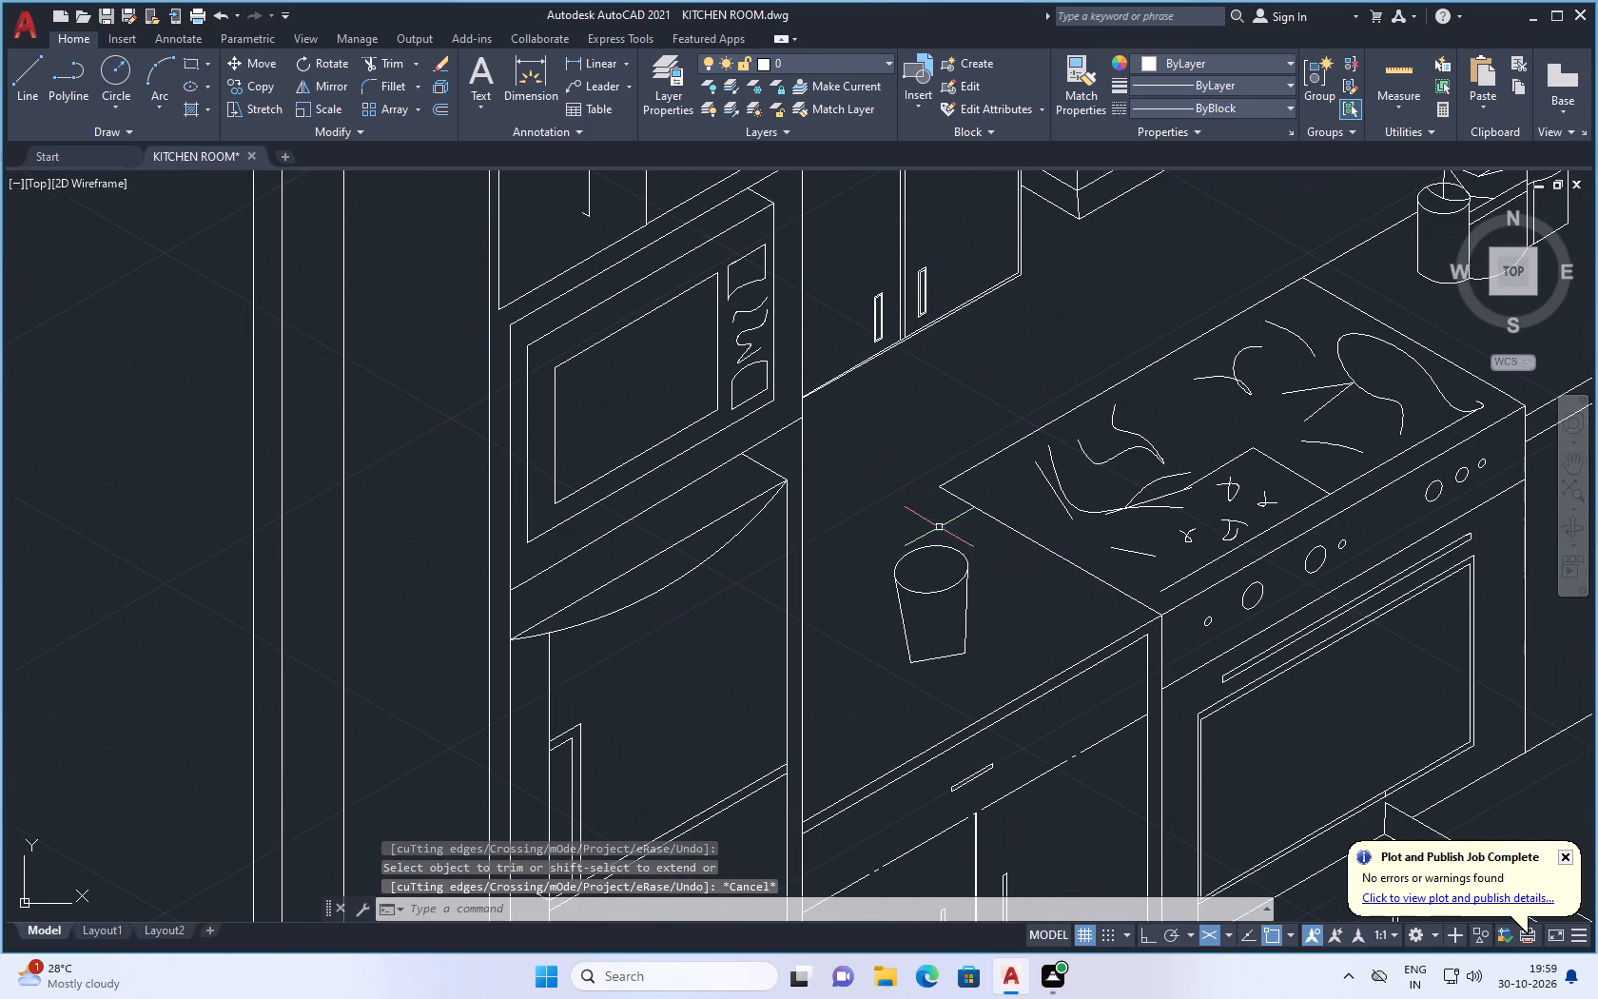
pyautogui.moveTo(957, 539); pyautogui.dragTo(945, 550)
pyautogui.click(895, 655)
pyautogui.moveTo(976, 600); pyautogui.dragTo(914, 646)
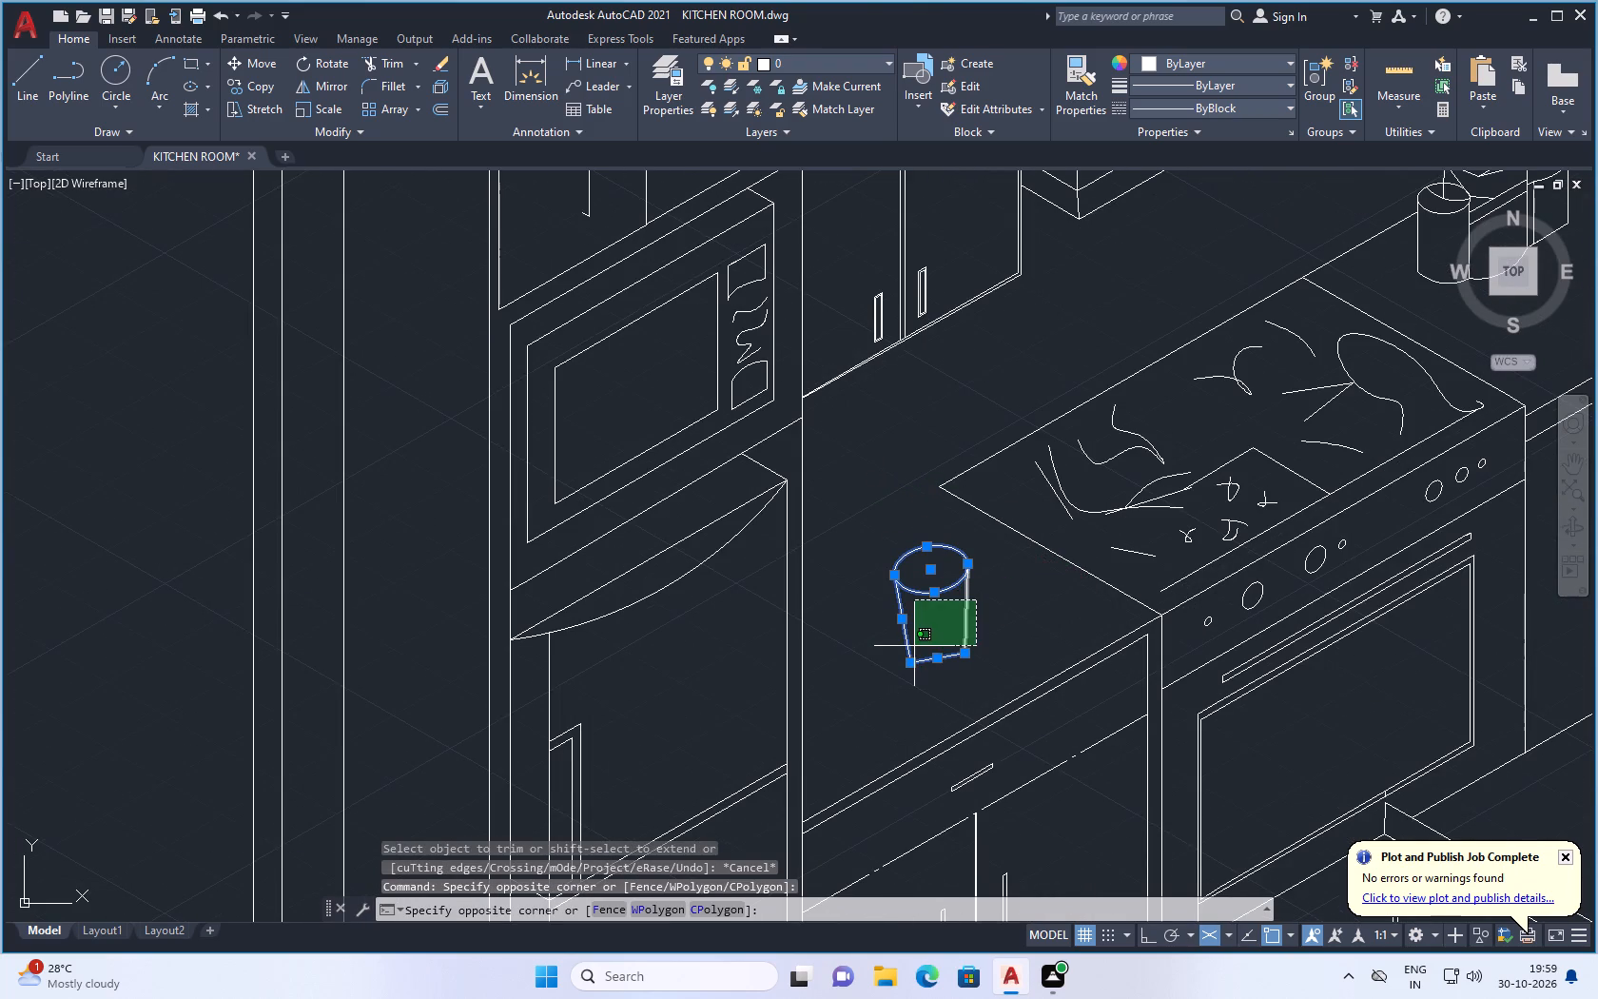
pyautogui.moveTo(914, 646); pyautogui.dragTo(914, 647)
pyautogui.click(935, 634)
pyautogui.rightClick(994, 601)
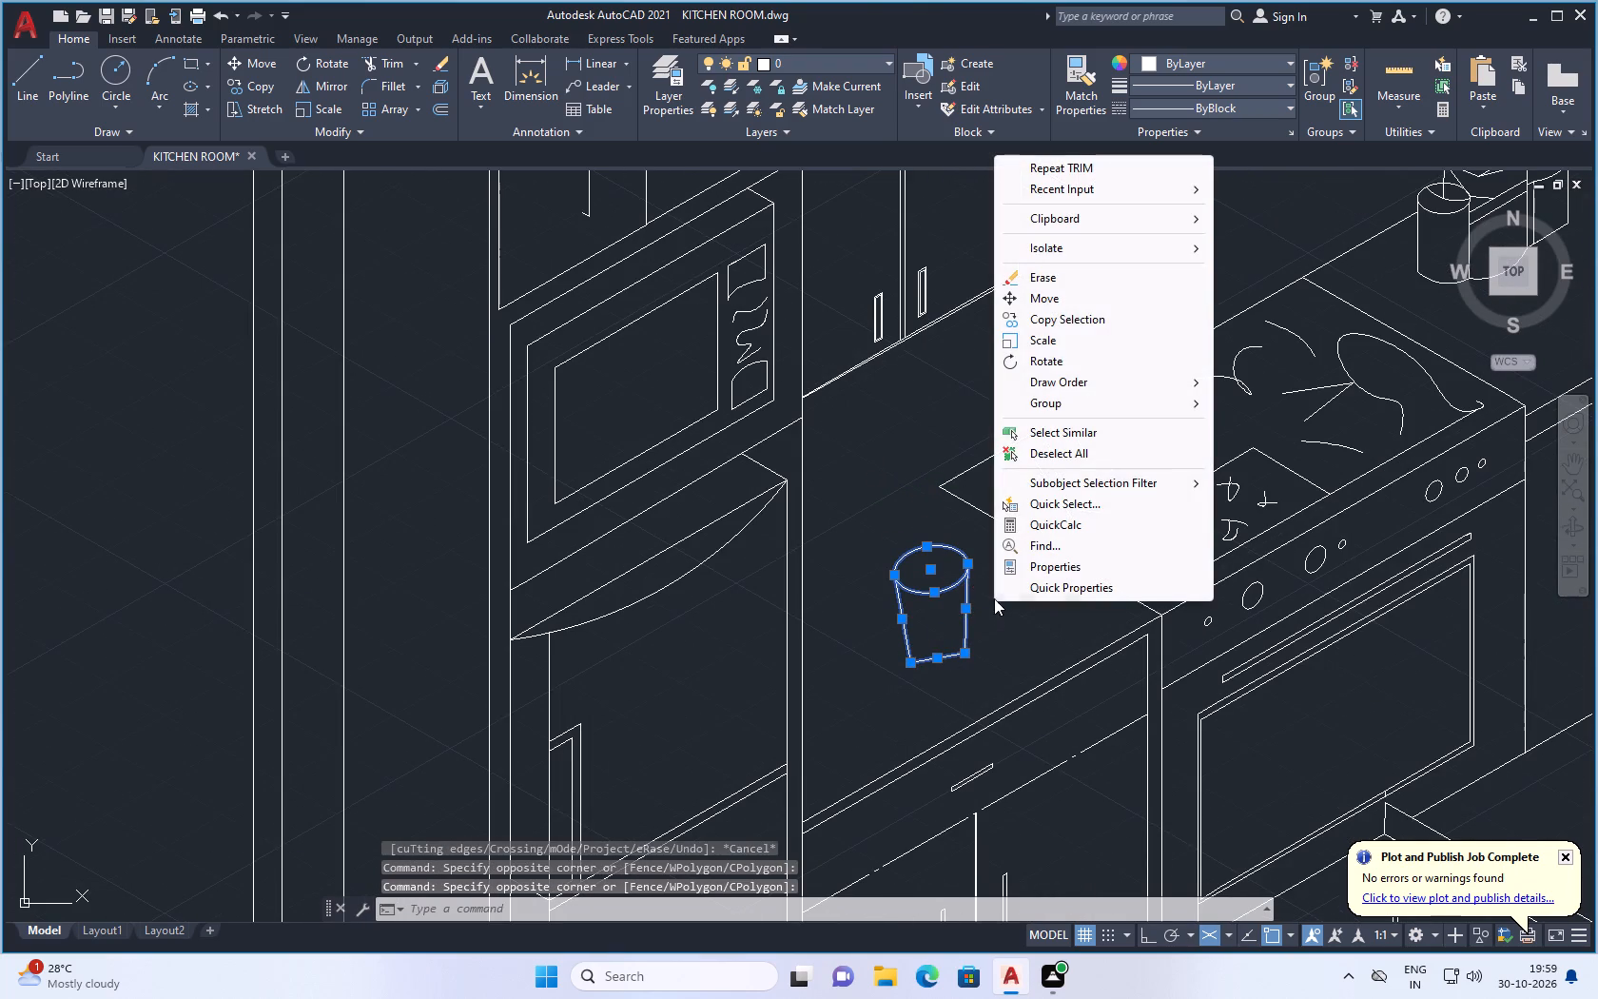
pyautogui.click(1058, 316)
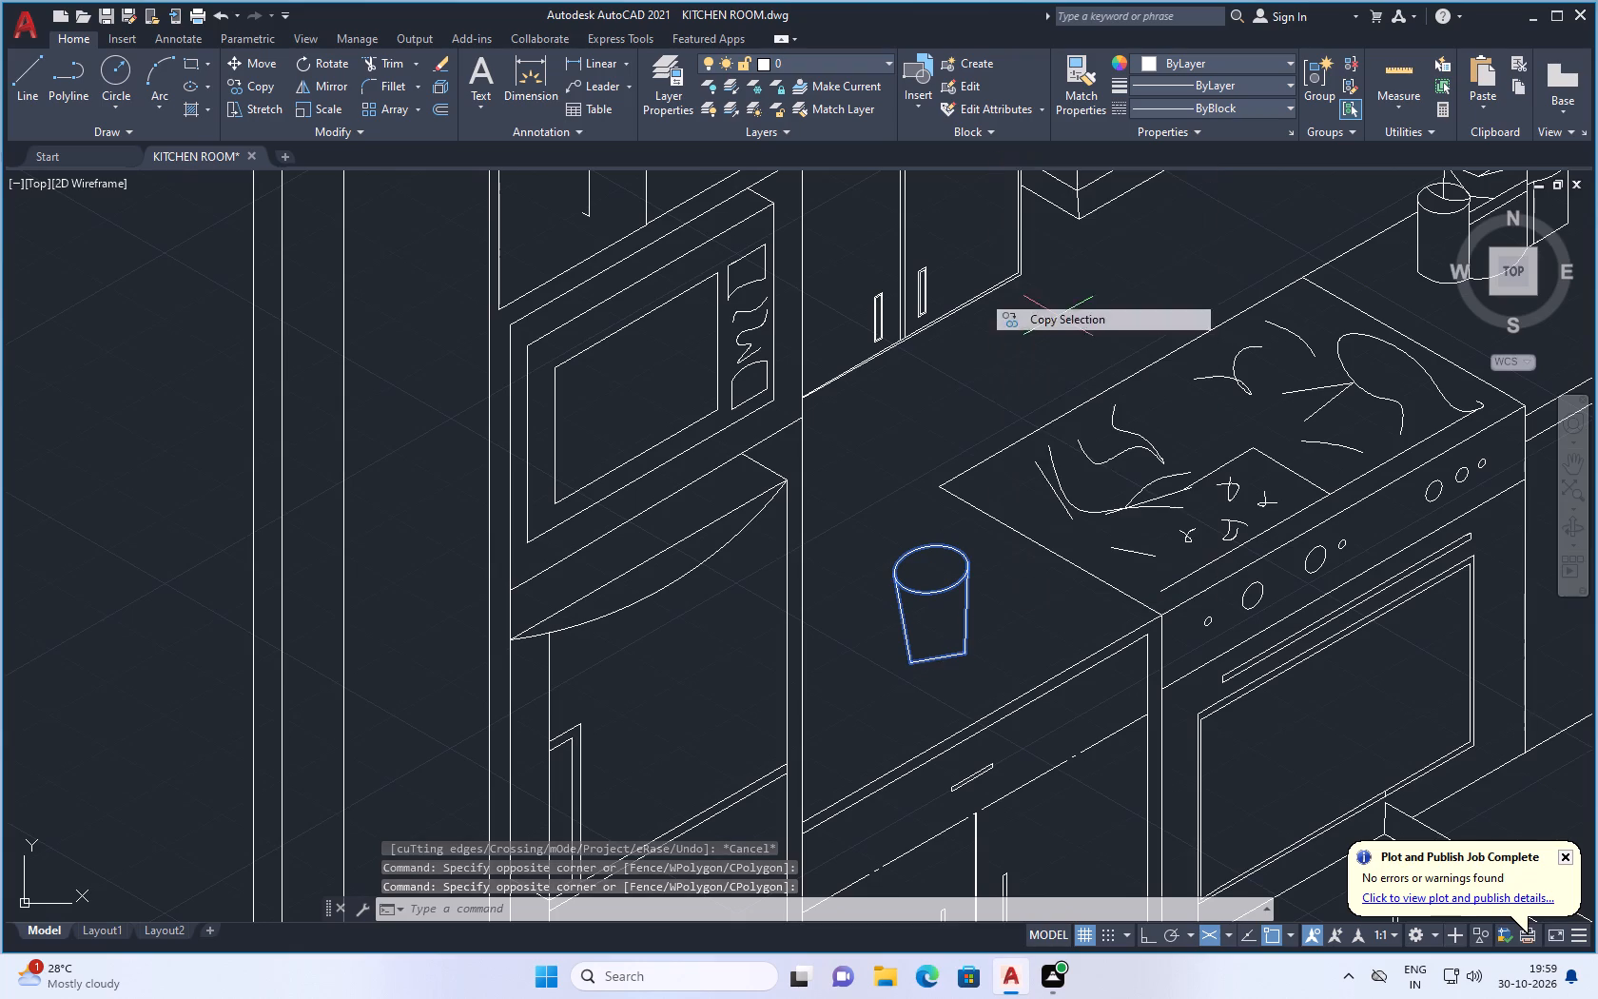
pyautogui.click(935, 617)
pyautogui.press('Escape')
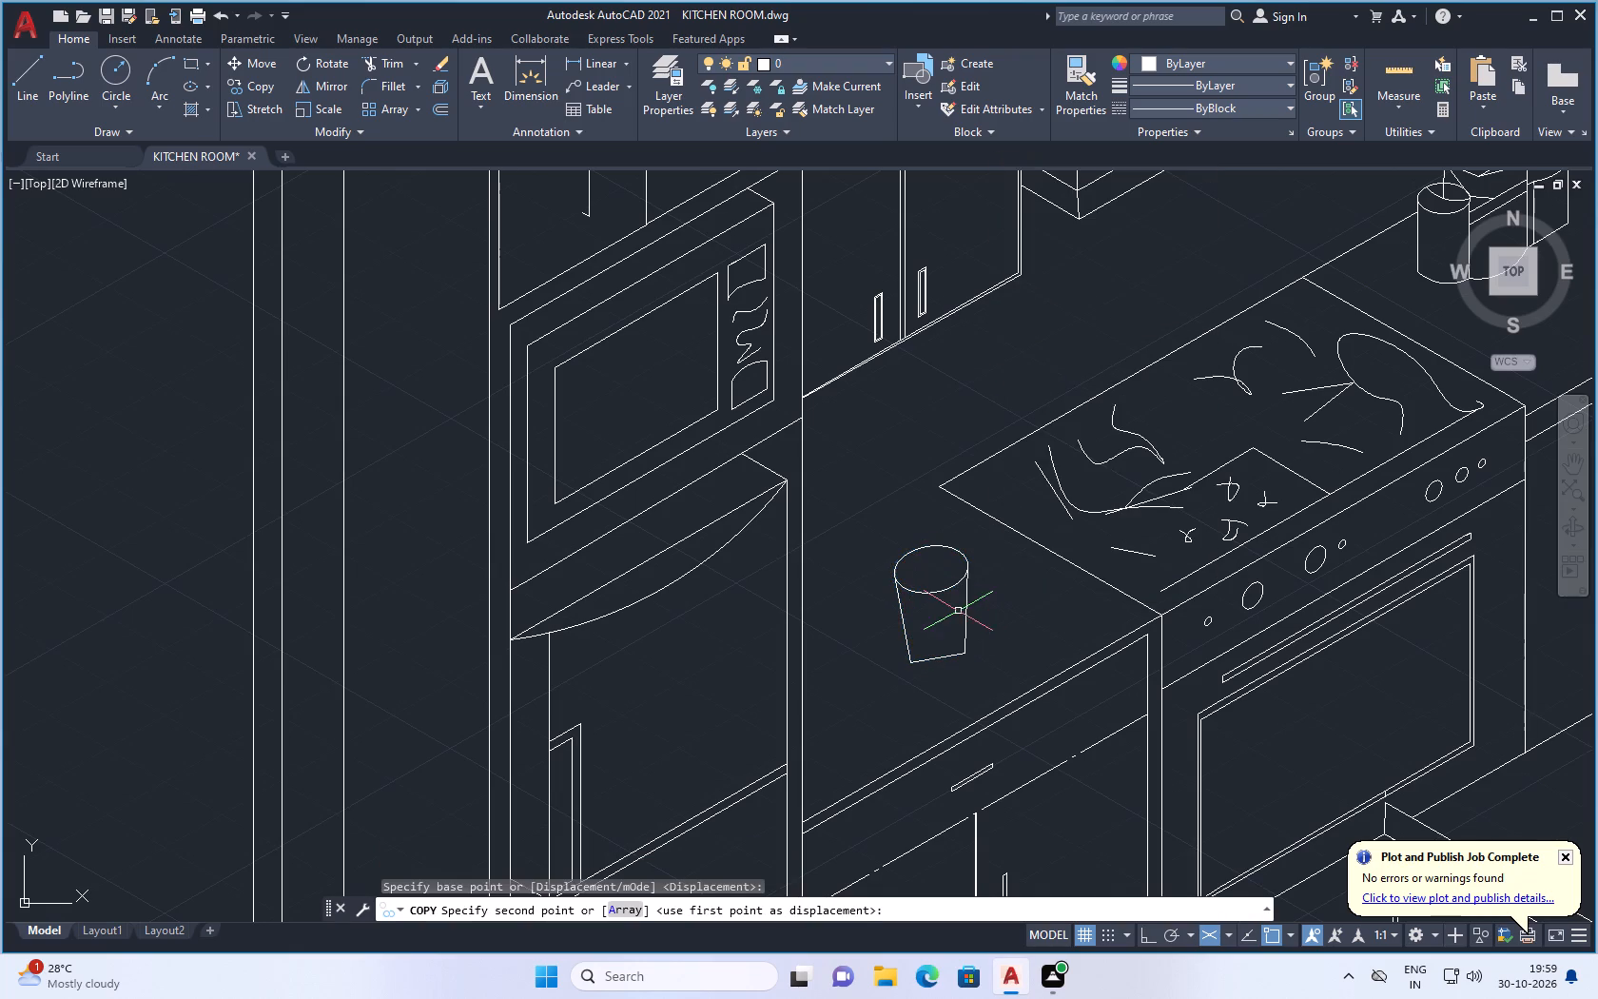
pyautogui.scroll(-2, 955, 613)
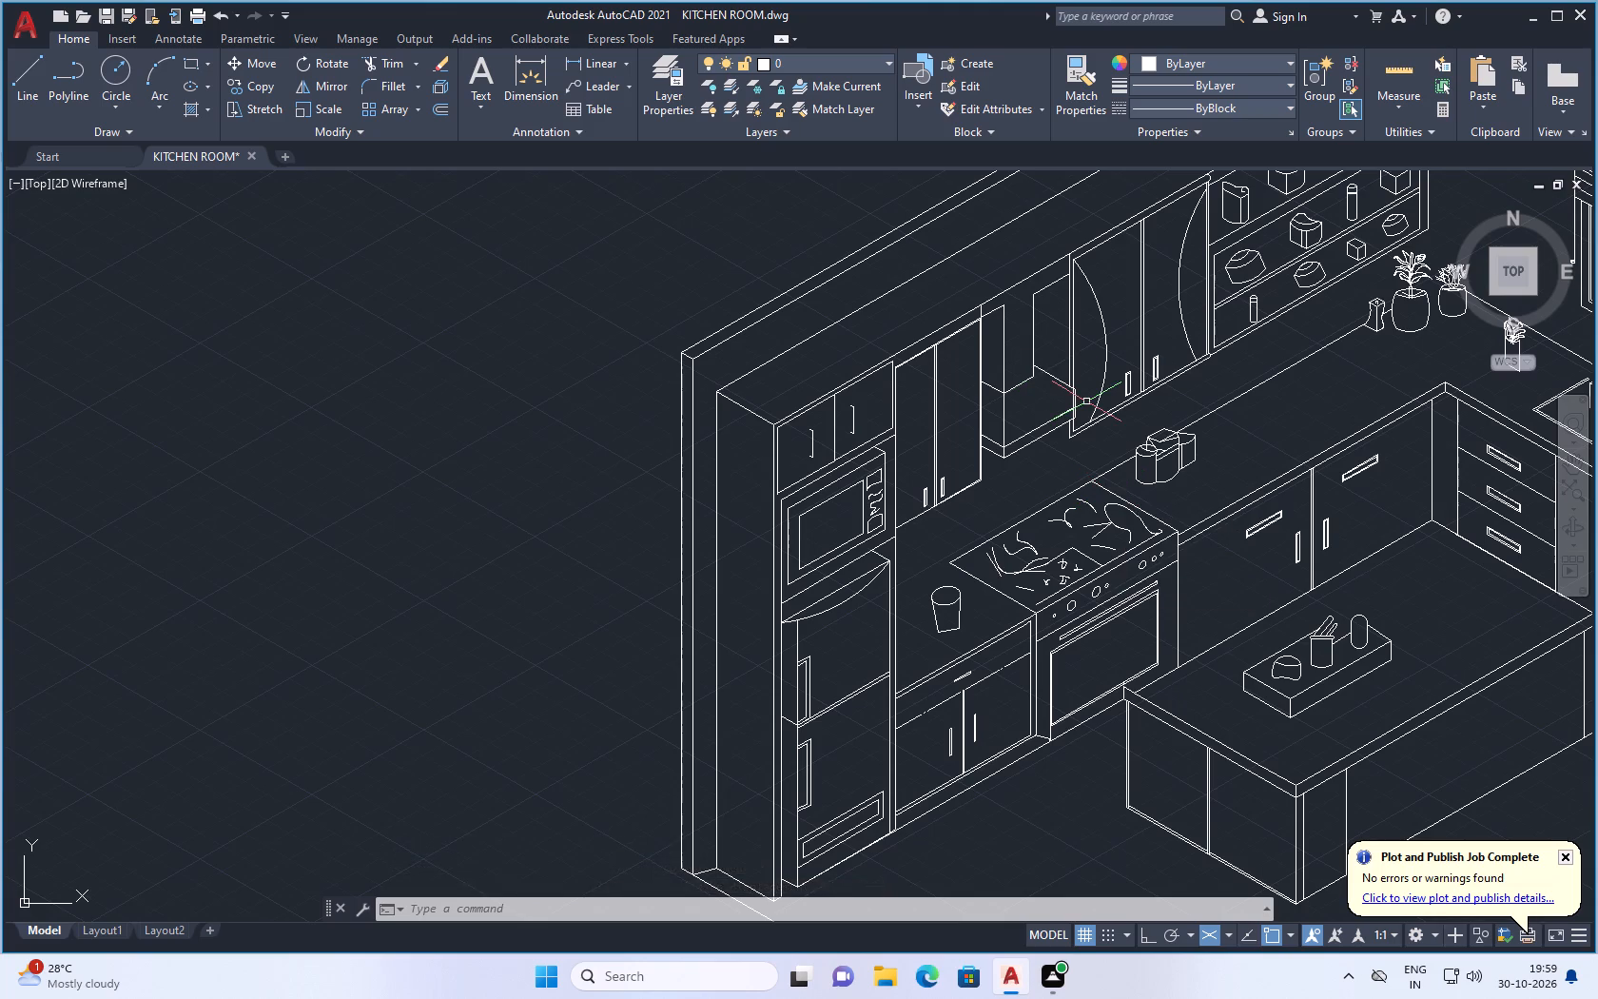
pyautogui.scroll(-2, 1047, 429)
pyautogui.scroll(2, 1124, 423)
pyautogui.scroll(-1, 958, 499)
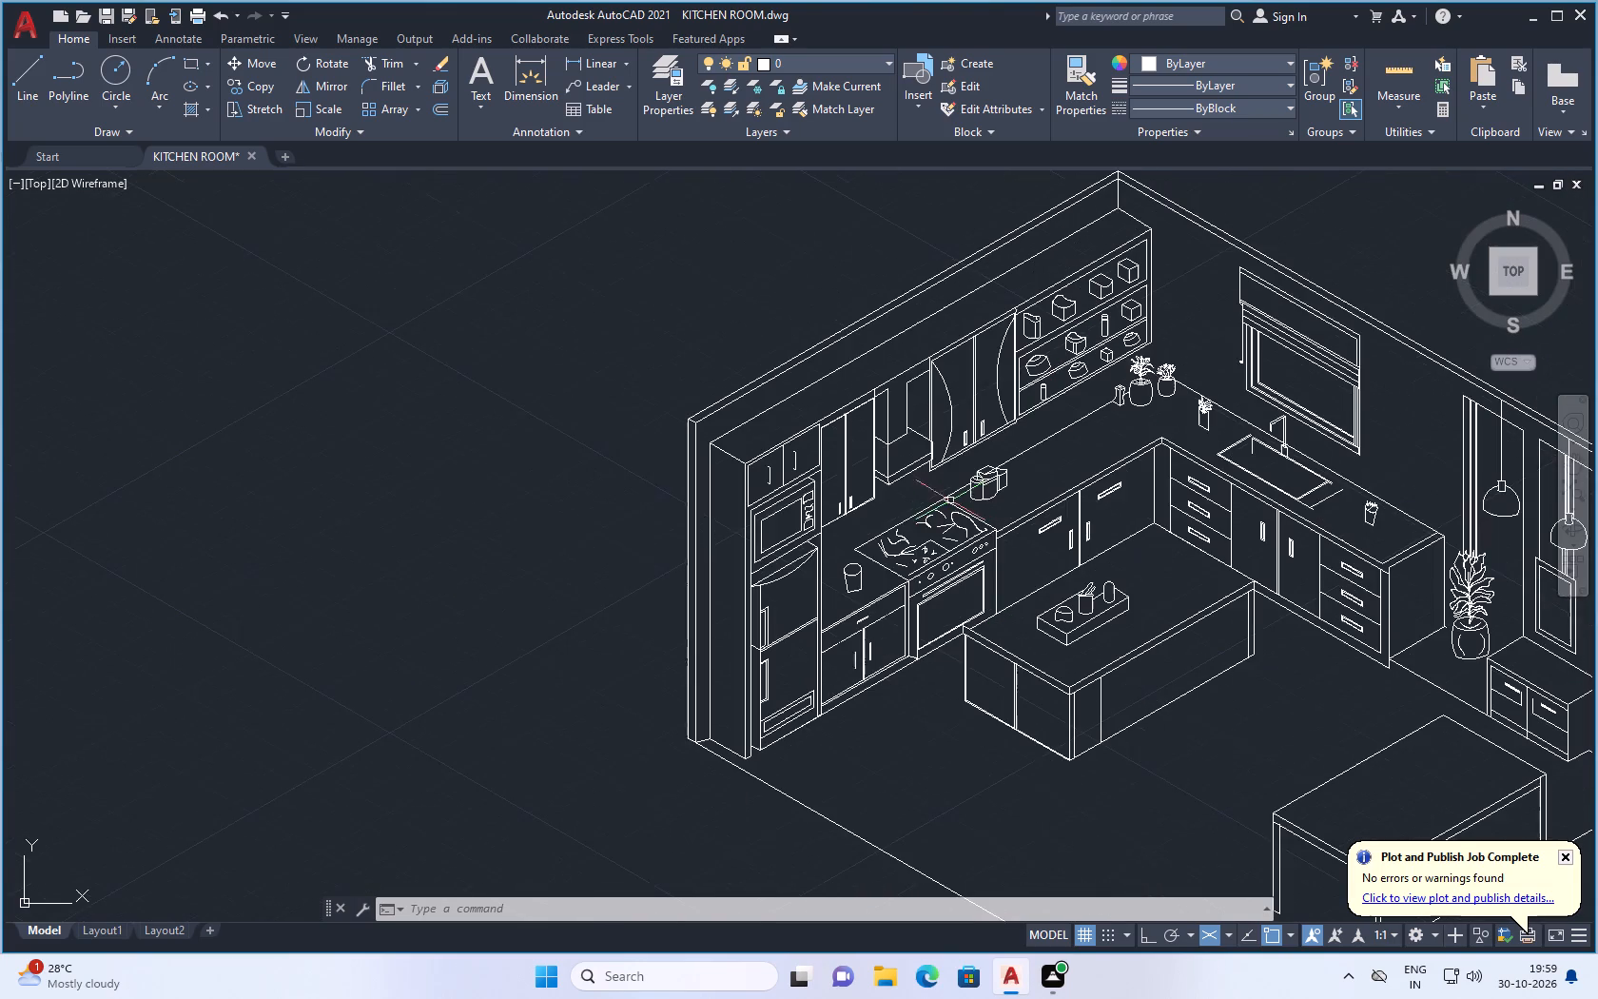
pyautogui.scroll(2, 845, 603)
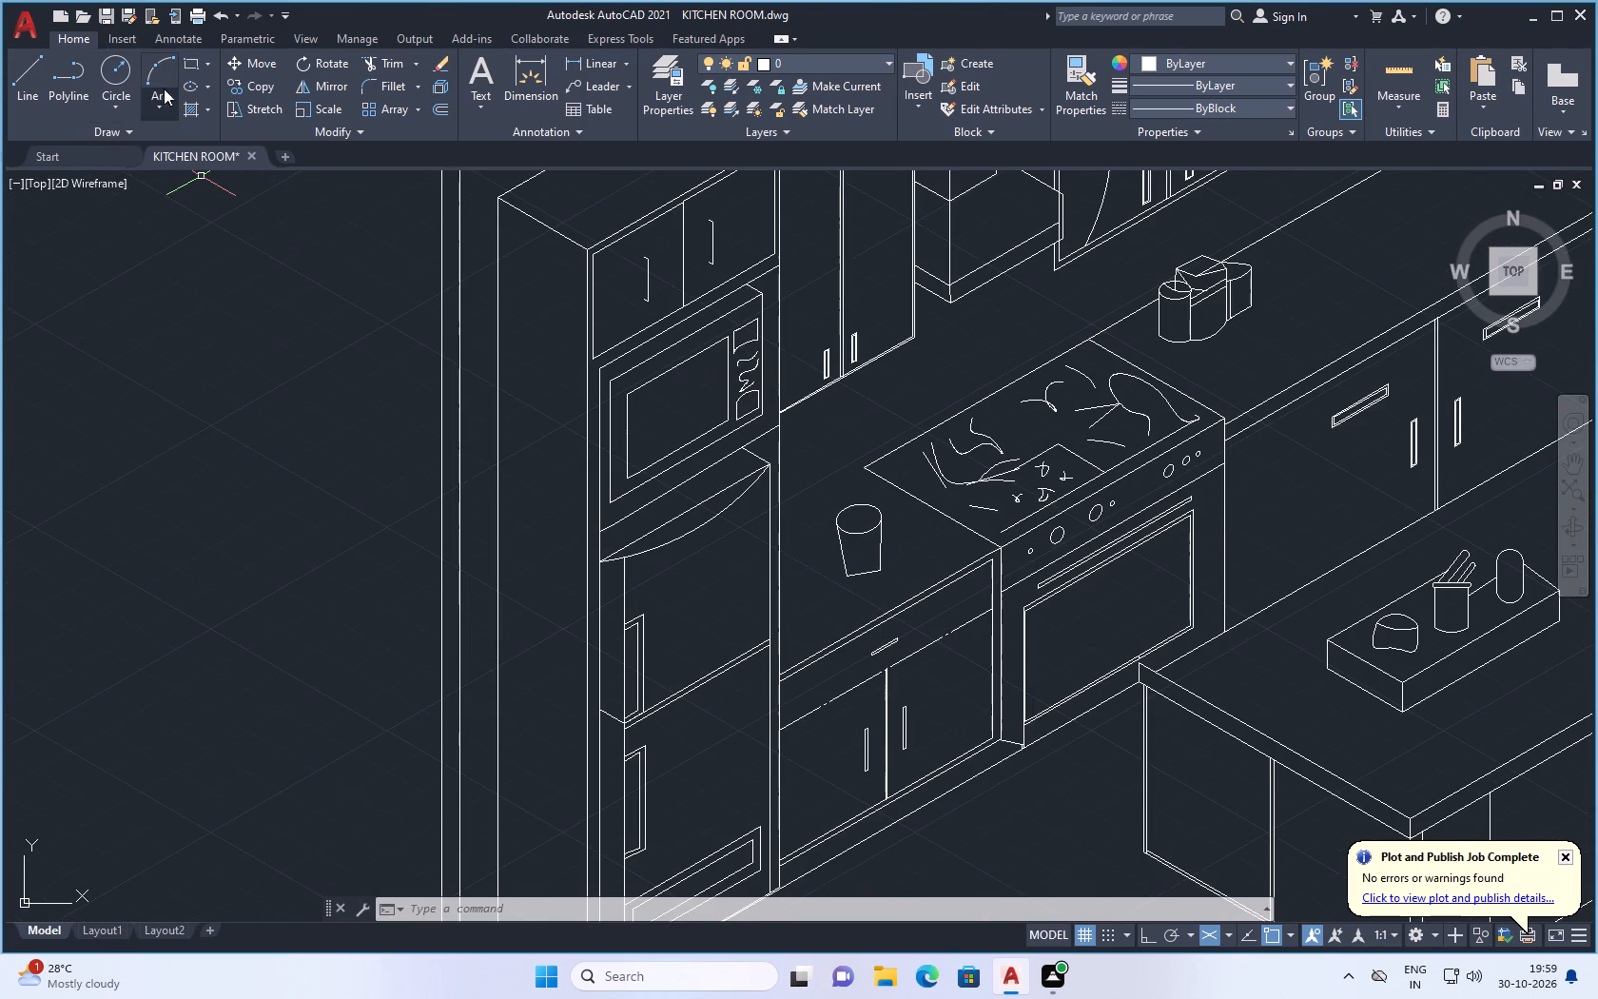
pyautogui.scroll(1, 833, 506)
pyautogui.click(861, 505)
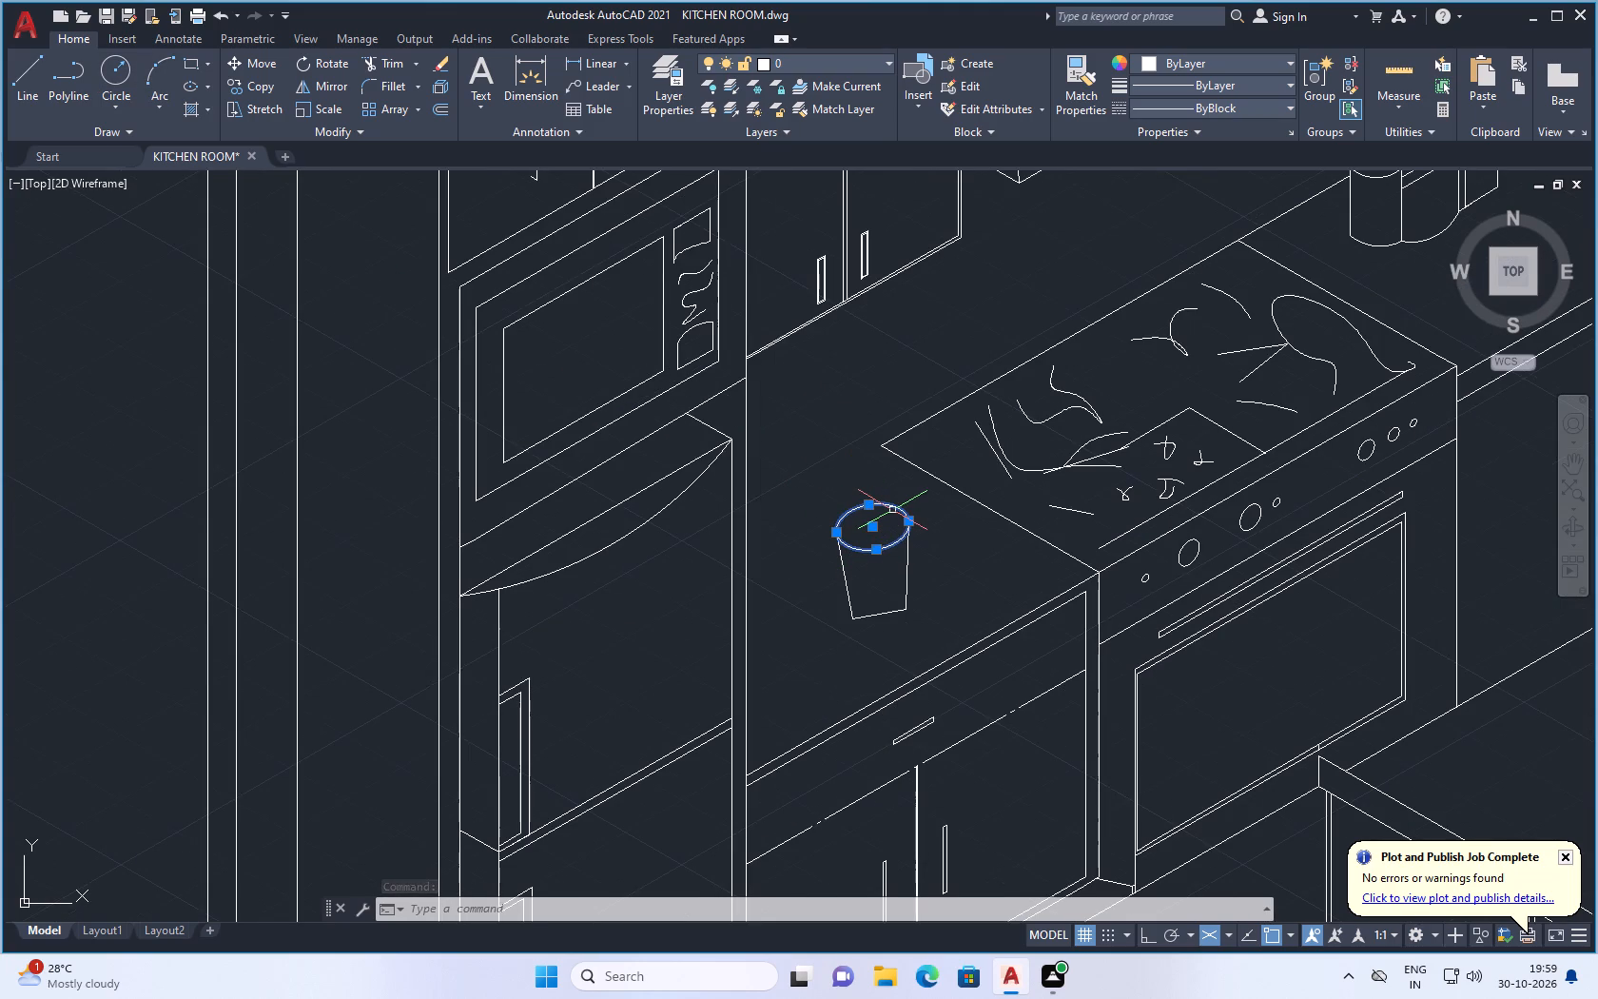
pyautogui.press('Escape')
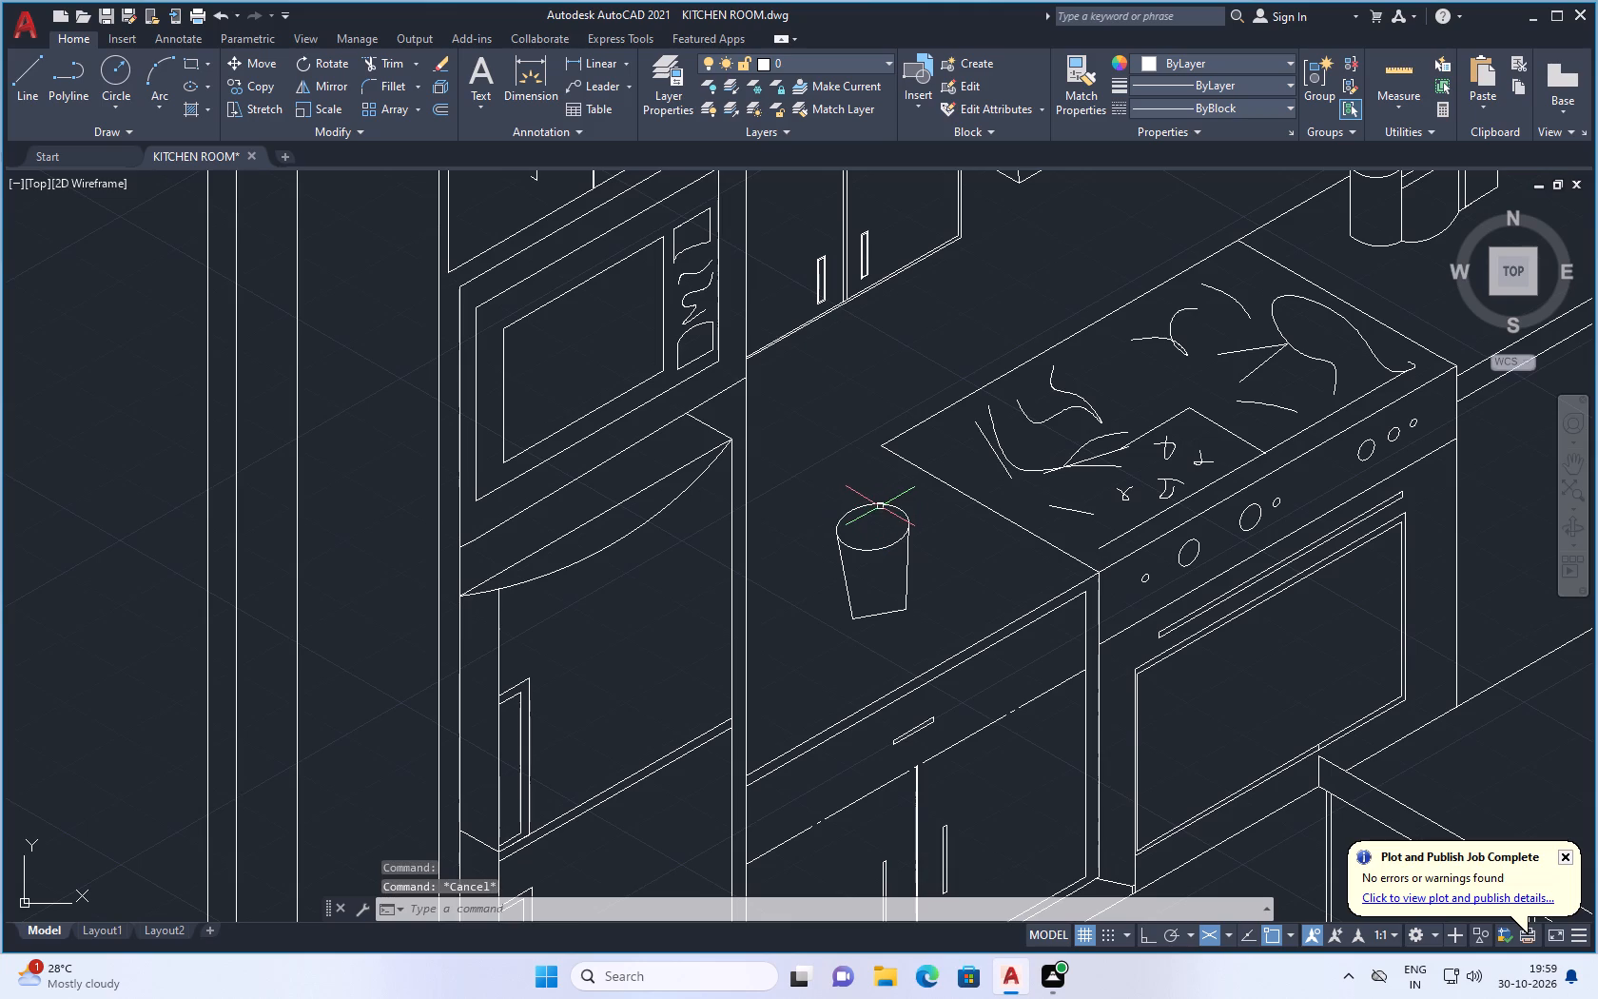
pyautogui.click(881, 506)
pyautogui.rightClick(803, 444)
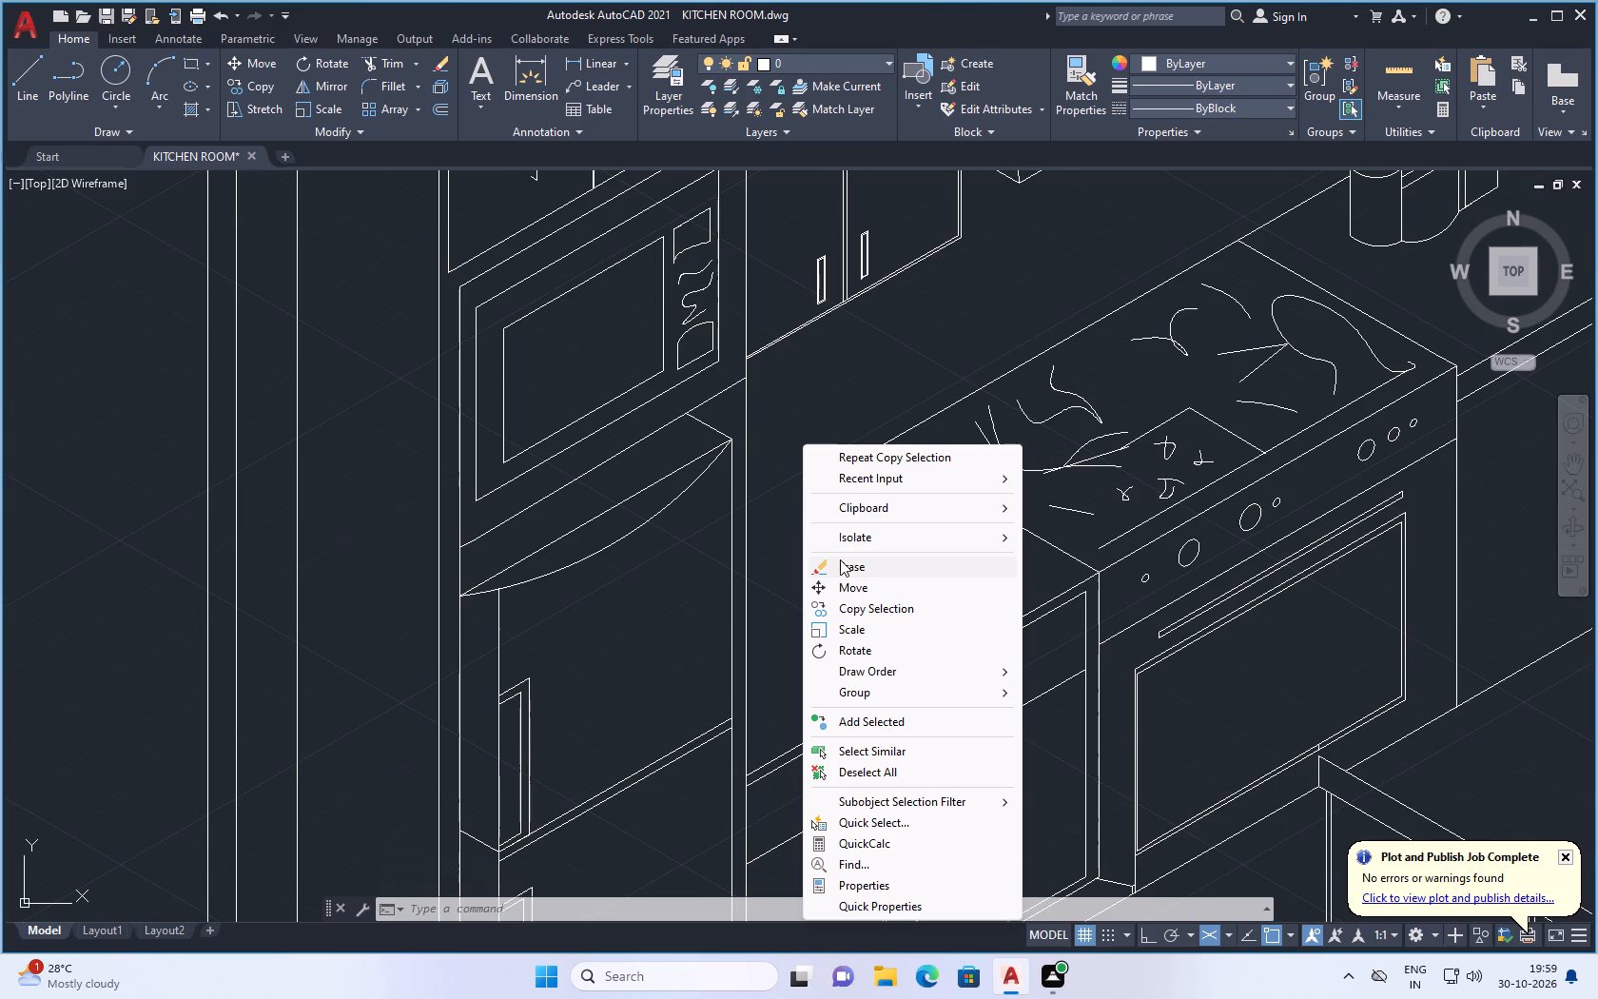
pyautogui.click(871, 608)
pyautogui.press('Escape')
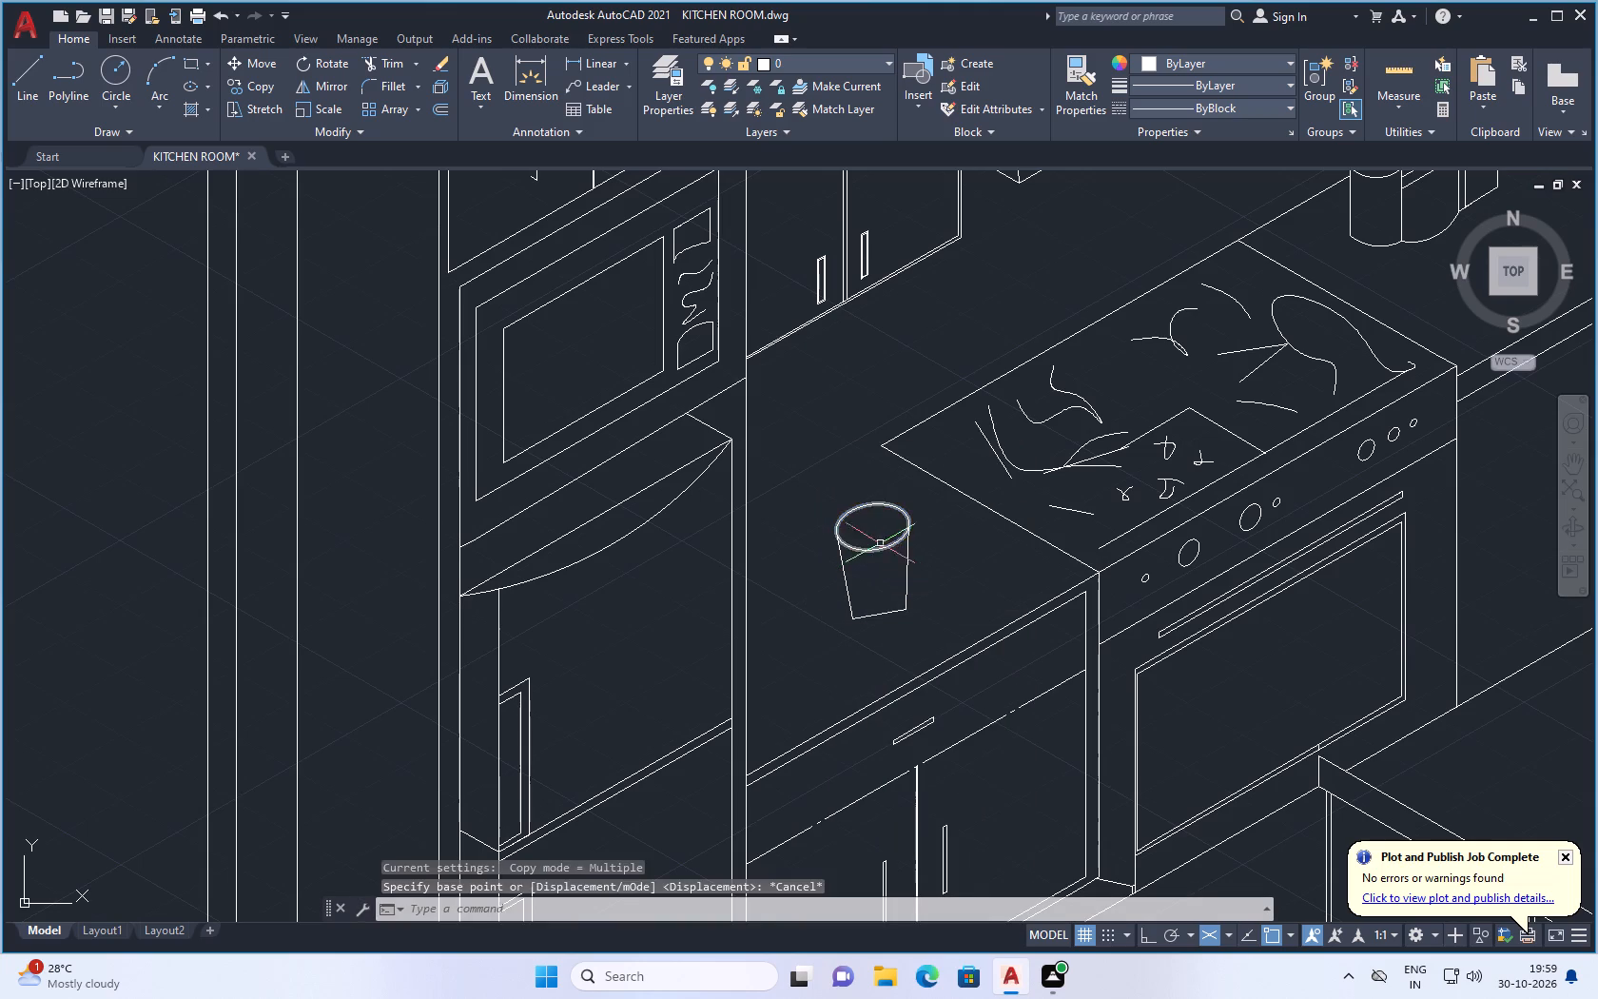
# Copy the whole tapered cup and place one duplicate beside it on the counter, on the refrigerator side.
pyautogui.click(926, 521)
pyautogui.click(839, 618)
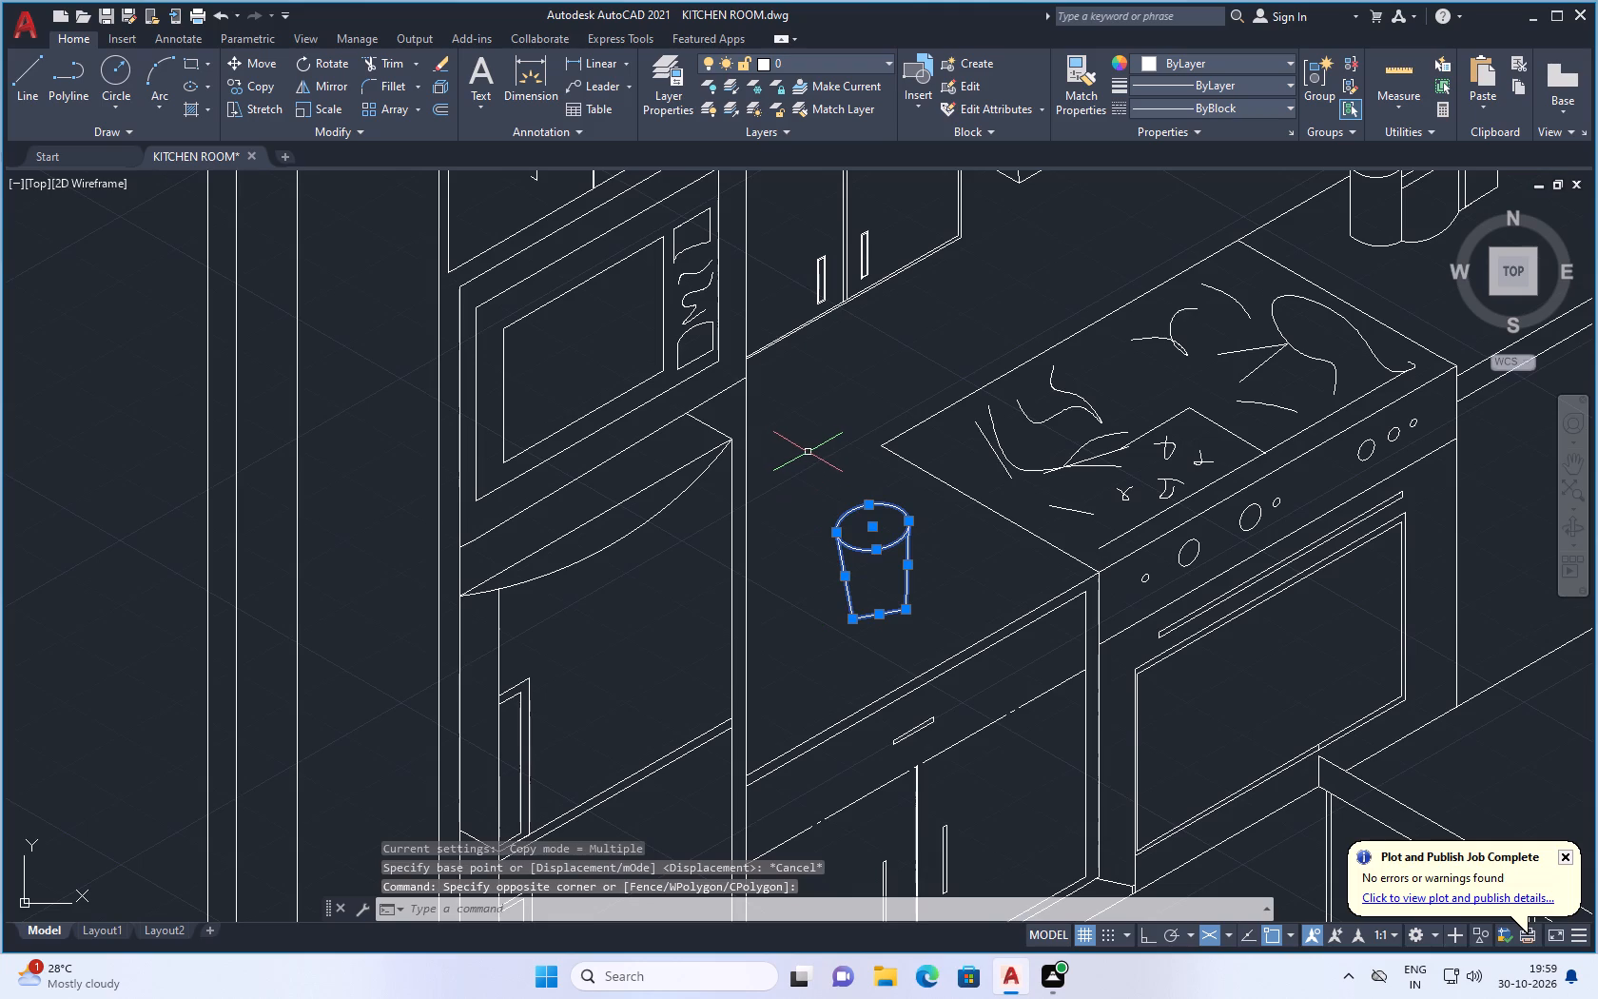
pyautogui.rightClick(810, 452)
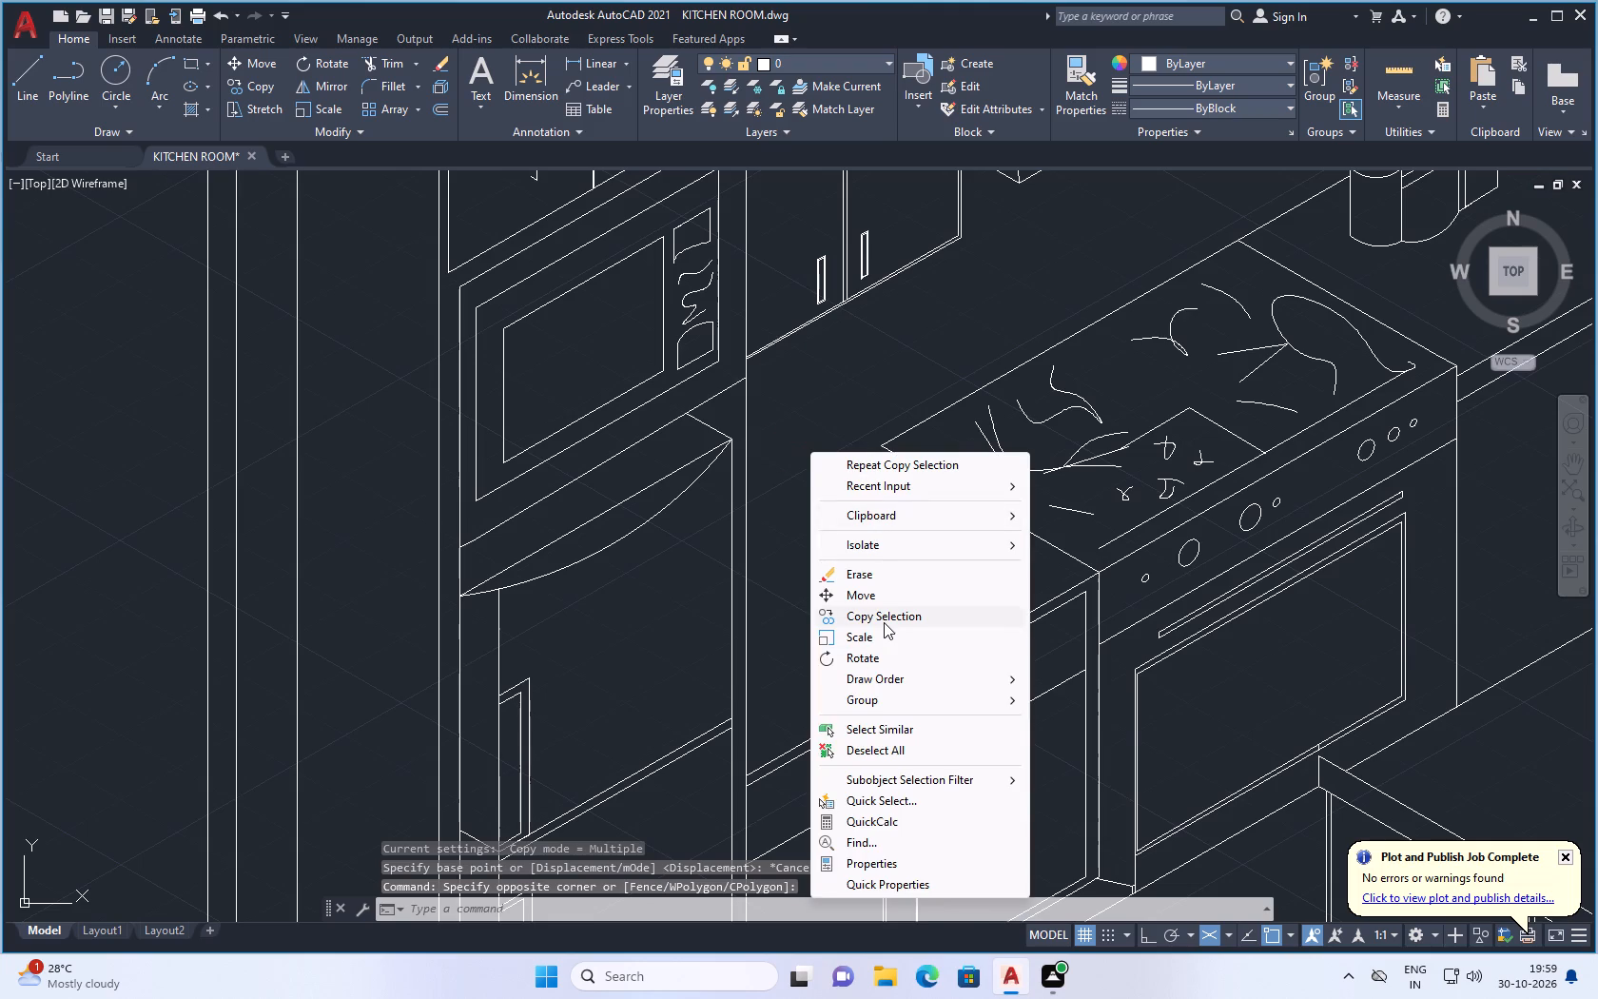
pyautogui.click(888, 616)
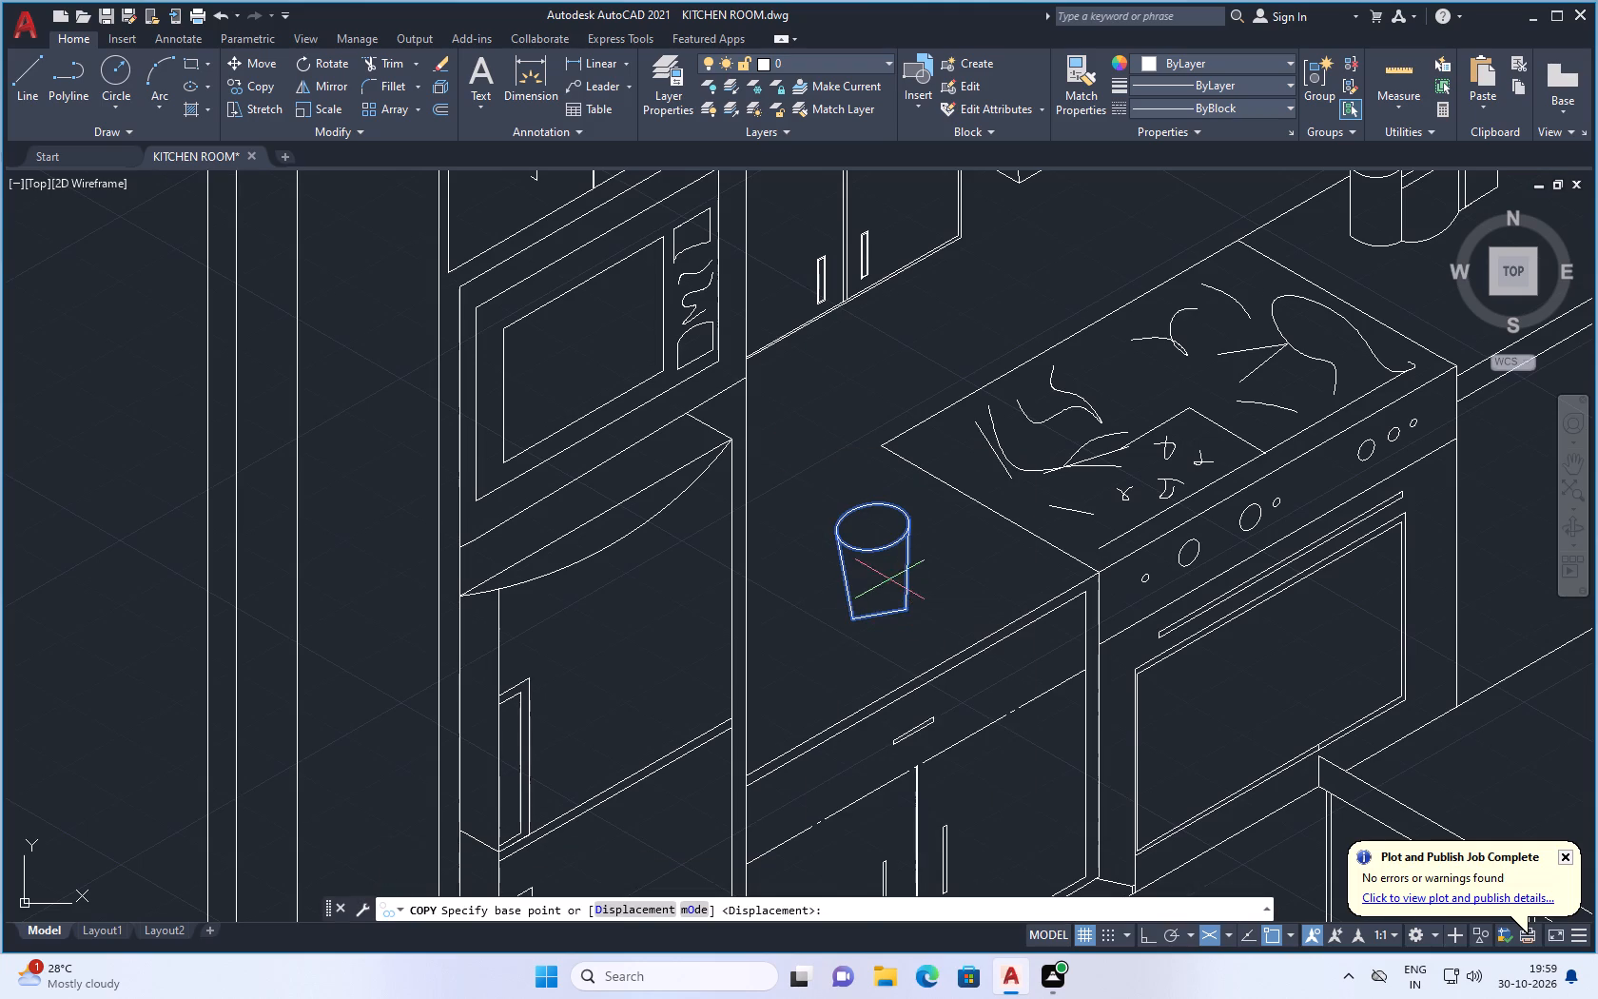
pyautogui.click(888, 549)
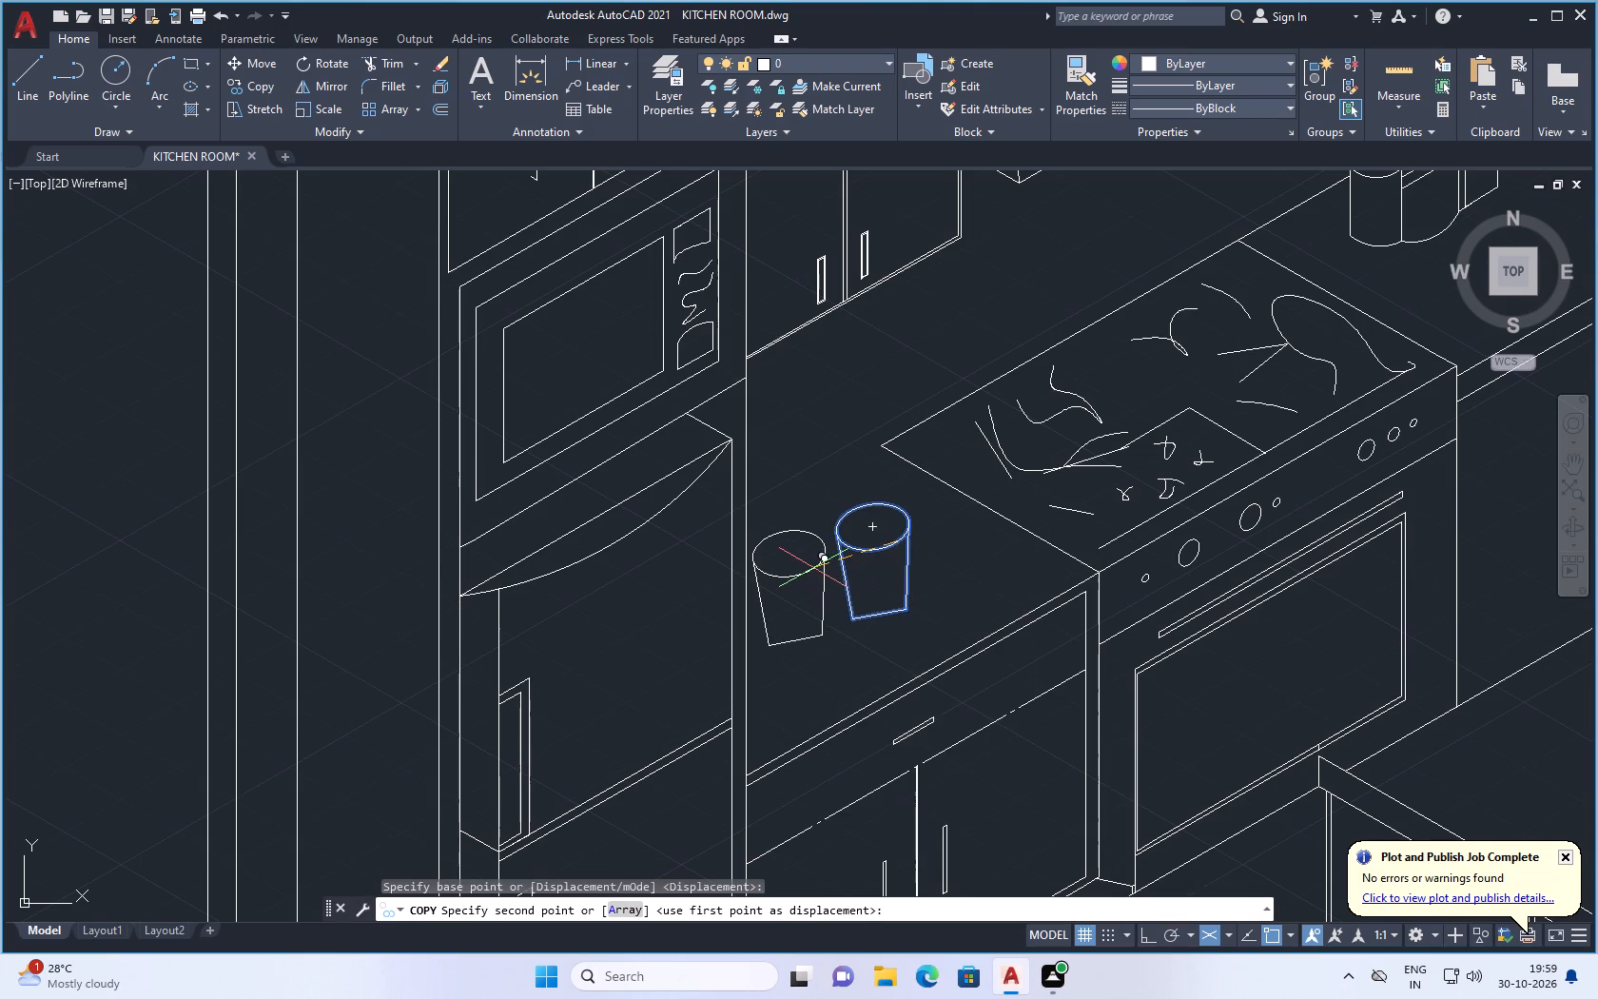
pyautogui.scroll(1, 813, 568)
pyautogui.click(813, 566)
pyautogui.press('Escape')
# Save the kitchen drawing.
pyautogui.scroll(-2, 866, 588)
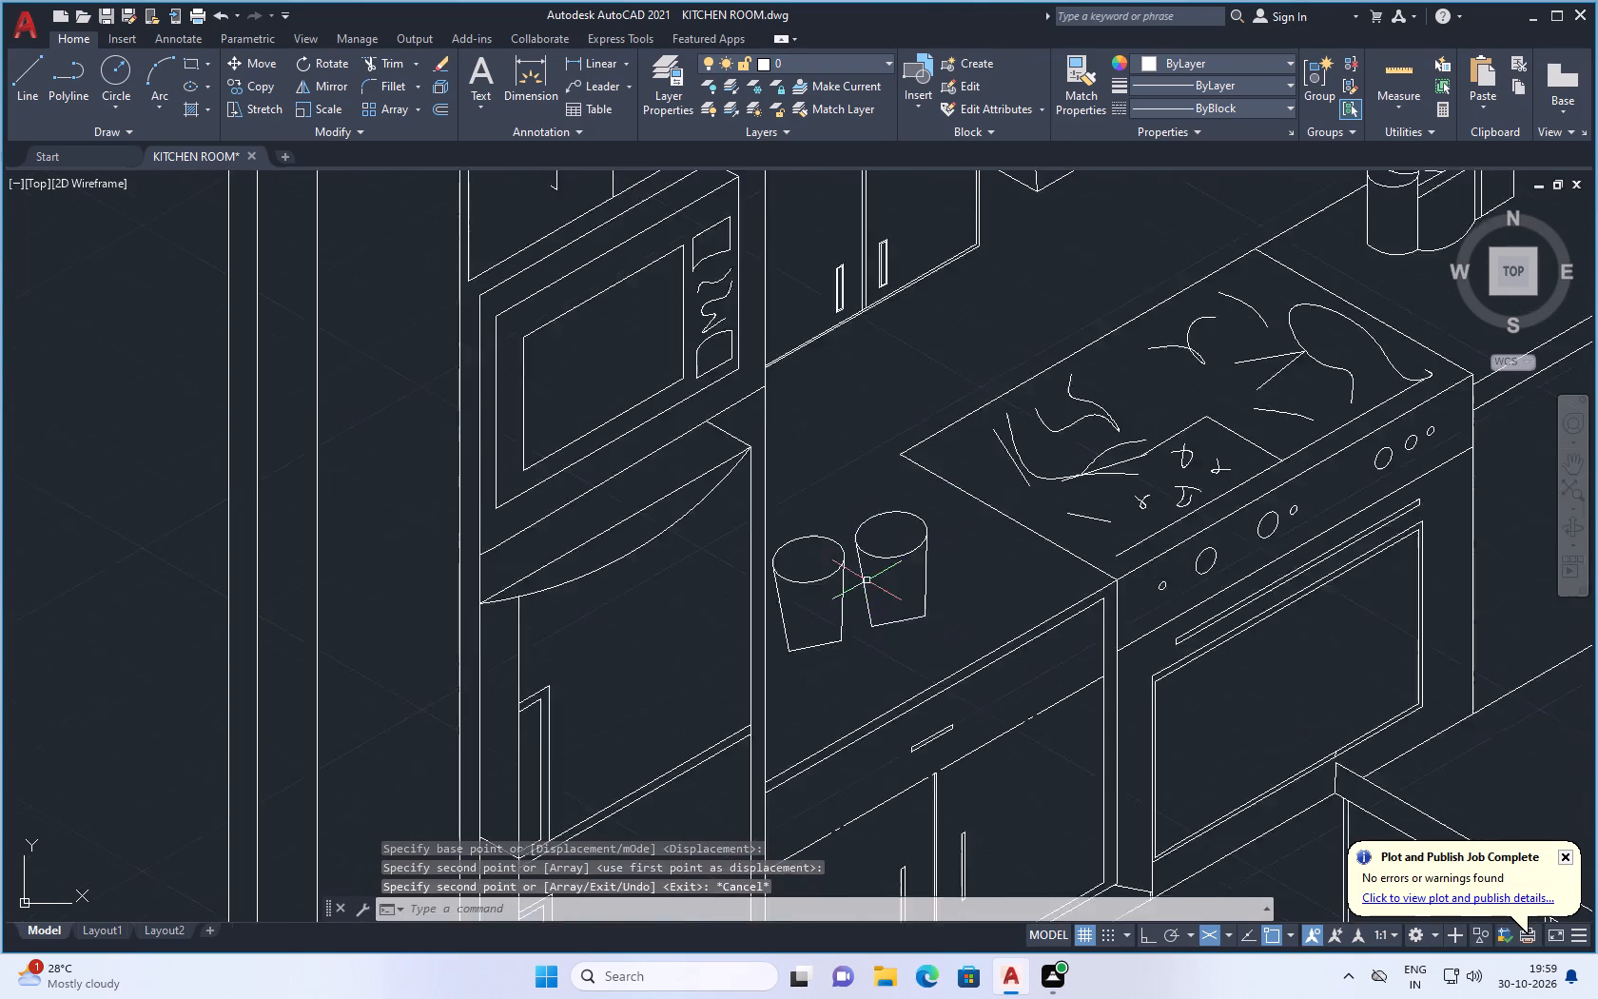
pyautogui.scroll(-4, 867, 576)
pyautogui.scroll(3, 866, 583)
pyautogui.scroll(-2, 892, 551)
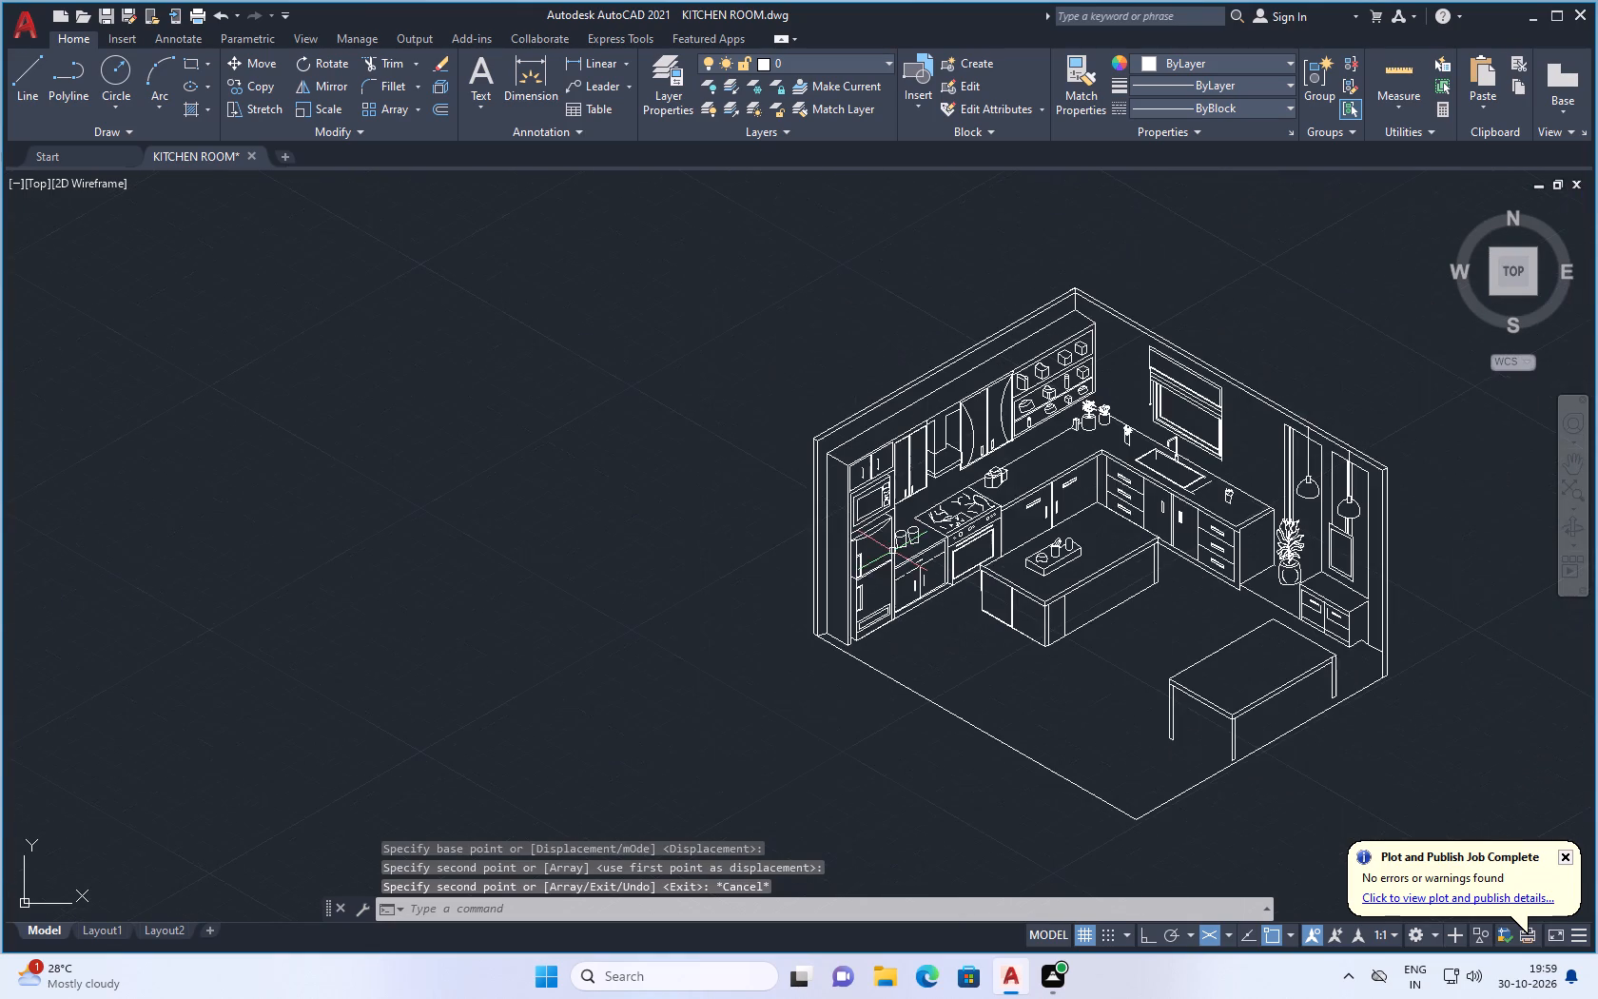
pyautogui.hotkey('ctrl', 's')
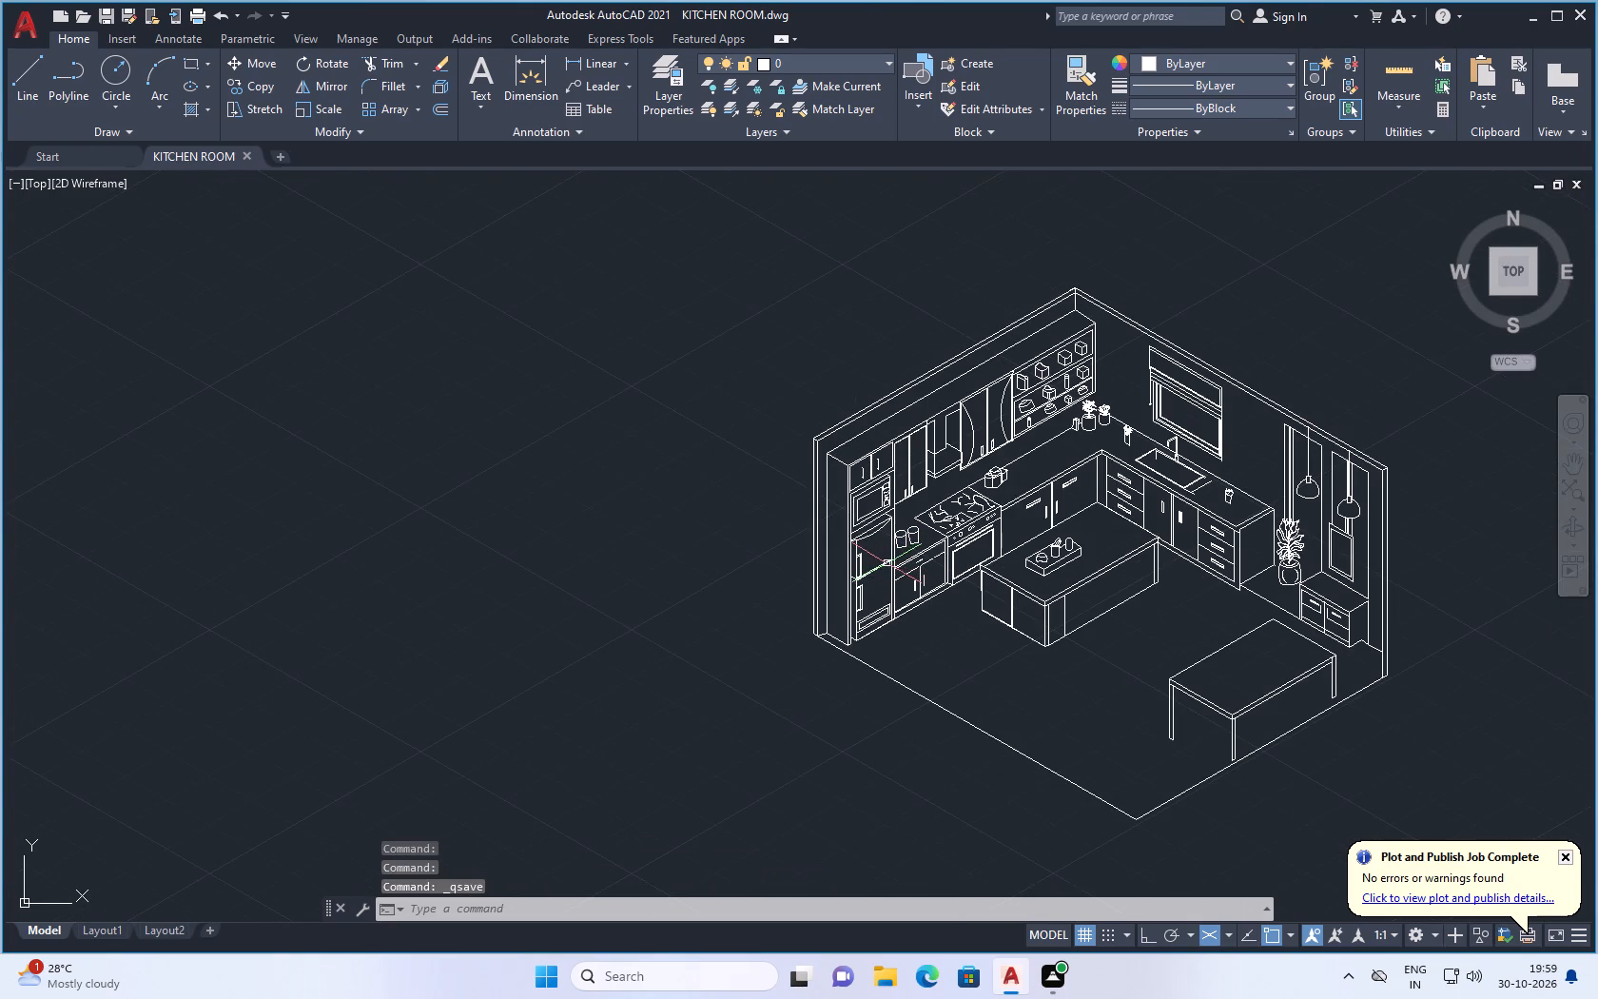
pyautogui.hotkey('ctrl', 's')
# Examine the whole kitchen drawing, including the wall shelves, countertops, window, sink area, island and table.
pyautogui.scroll(-2, 898, 597)
pyautogui.scroll(2, 1027, 592)
pyautogui.scroll(-2, 1037, 623)
pyautogui.scroll(2, 1059, 686)
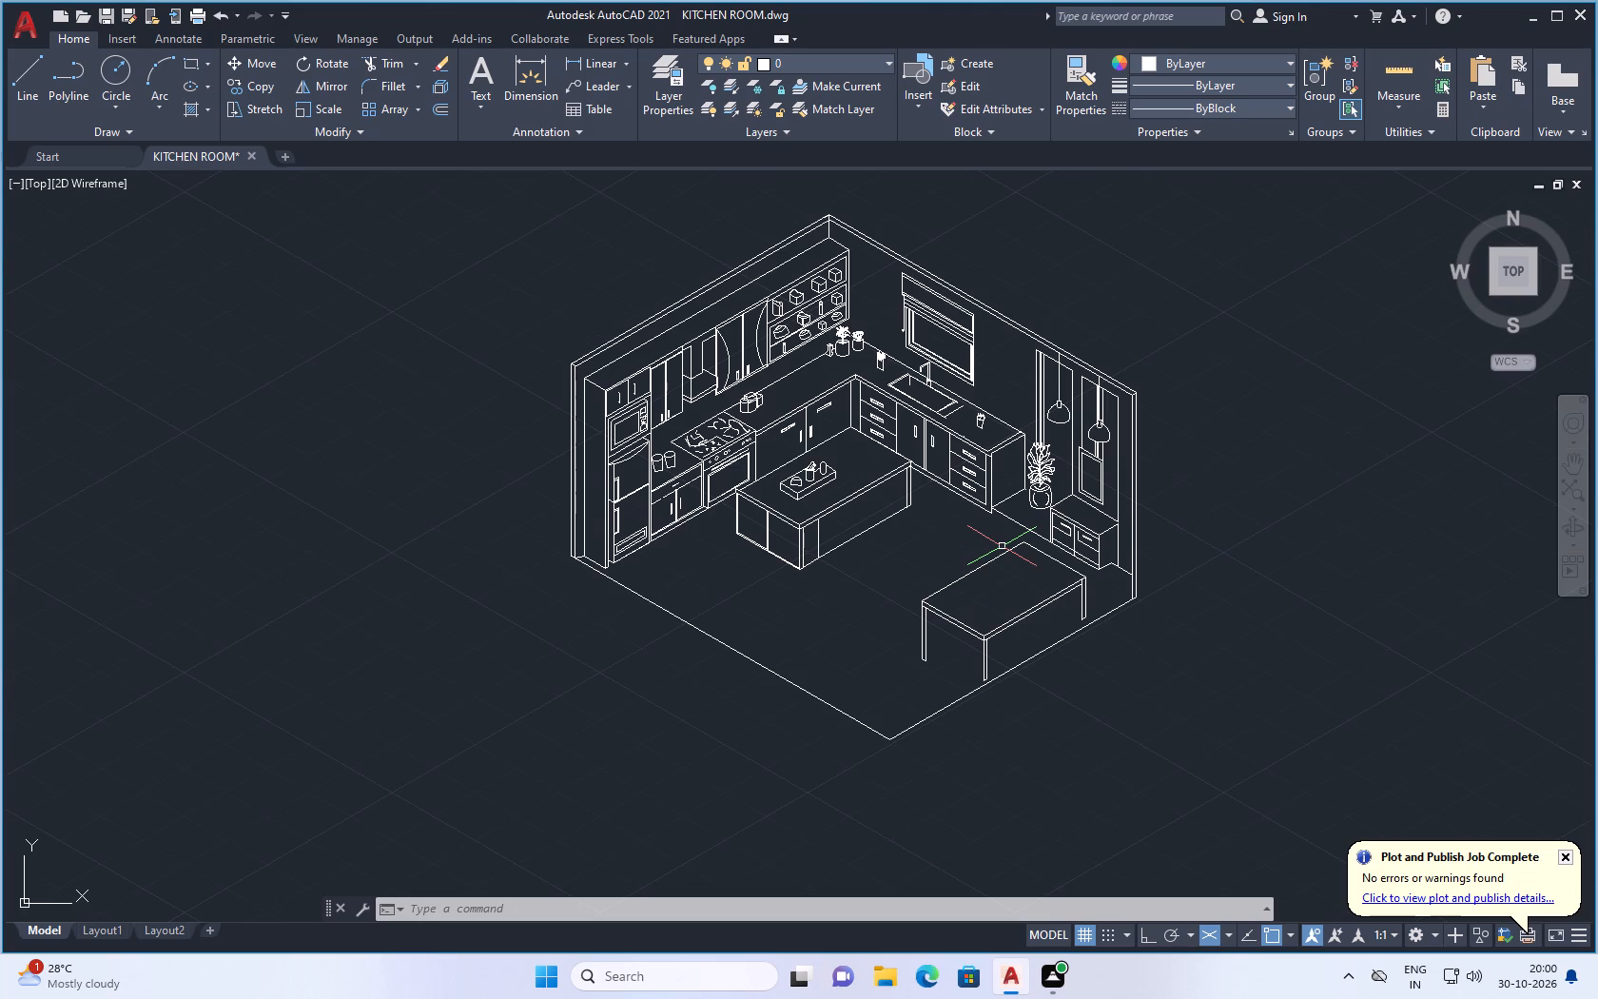
pyautogui.scroll(-2, 871, 509)
pyautogui.scroll(3, 856, 471)
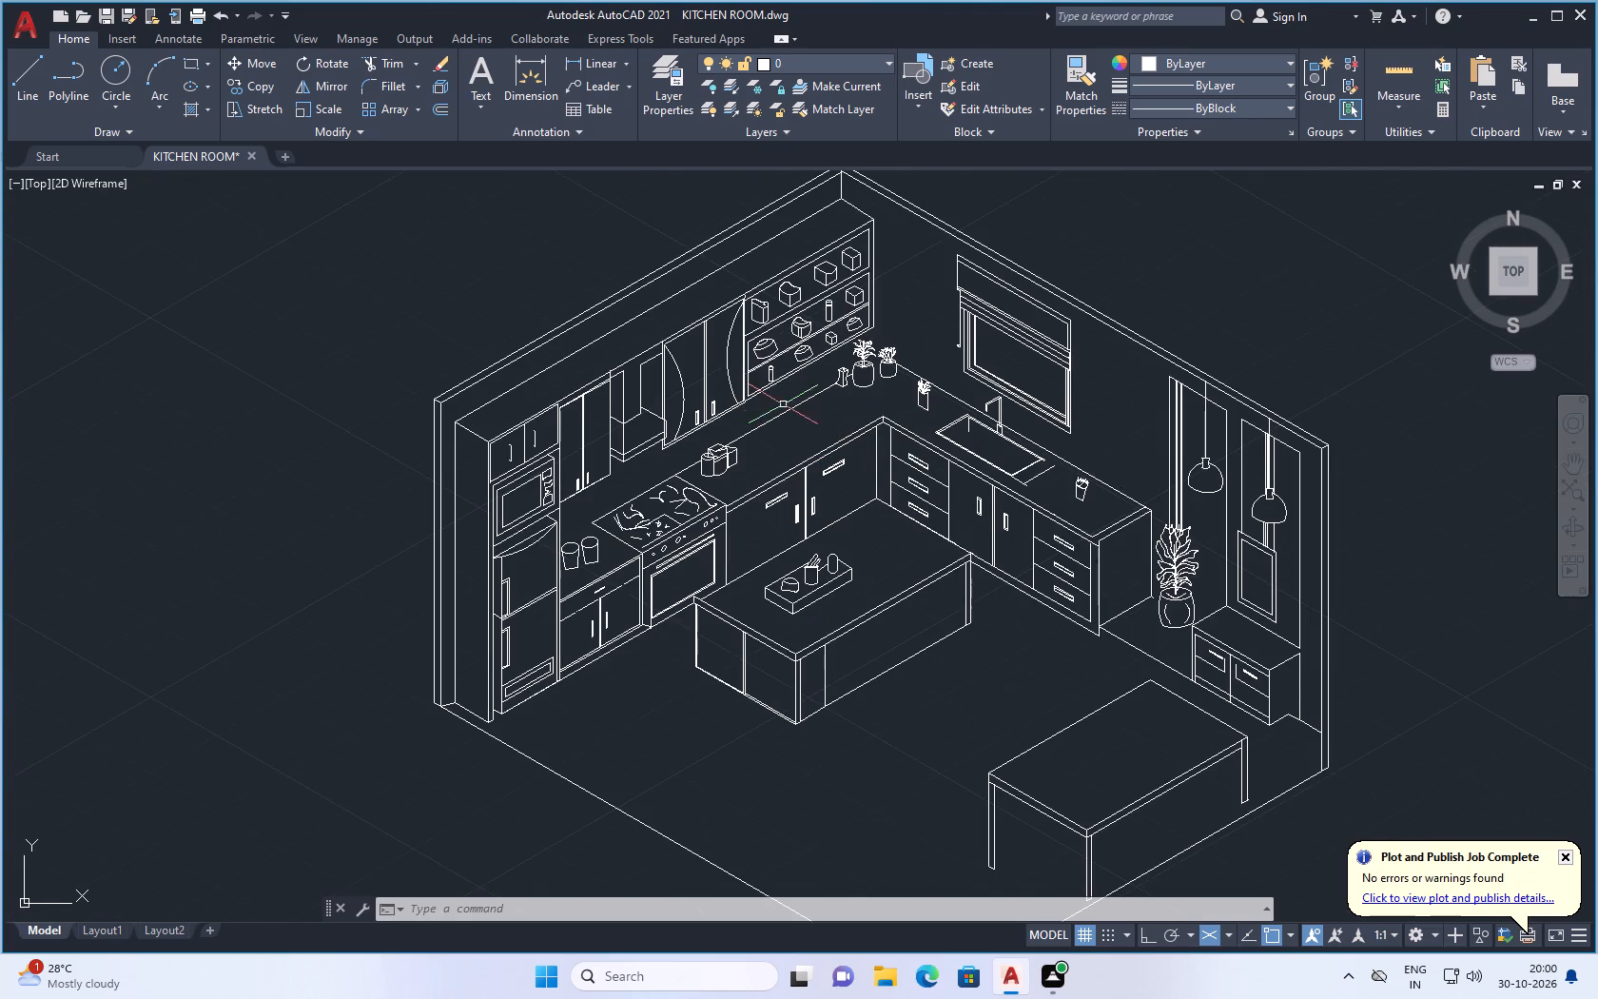
pyautogui.scroll(-1, 825, 319)
pyautogui.scroll(2, 813, 270)
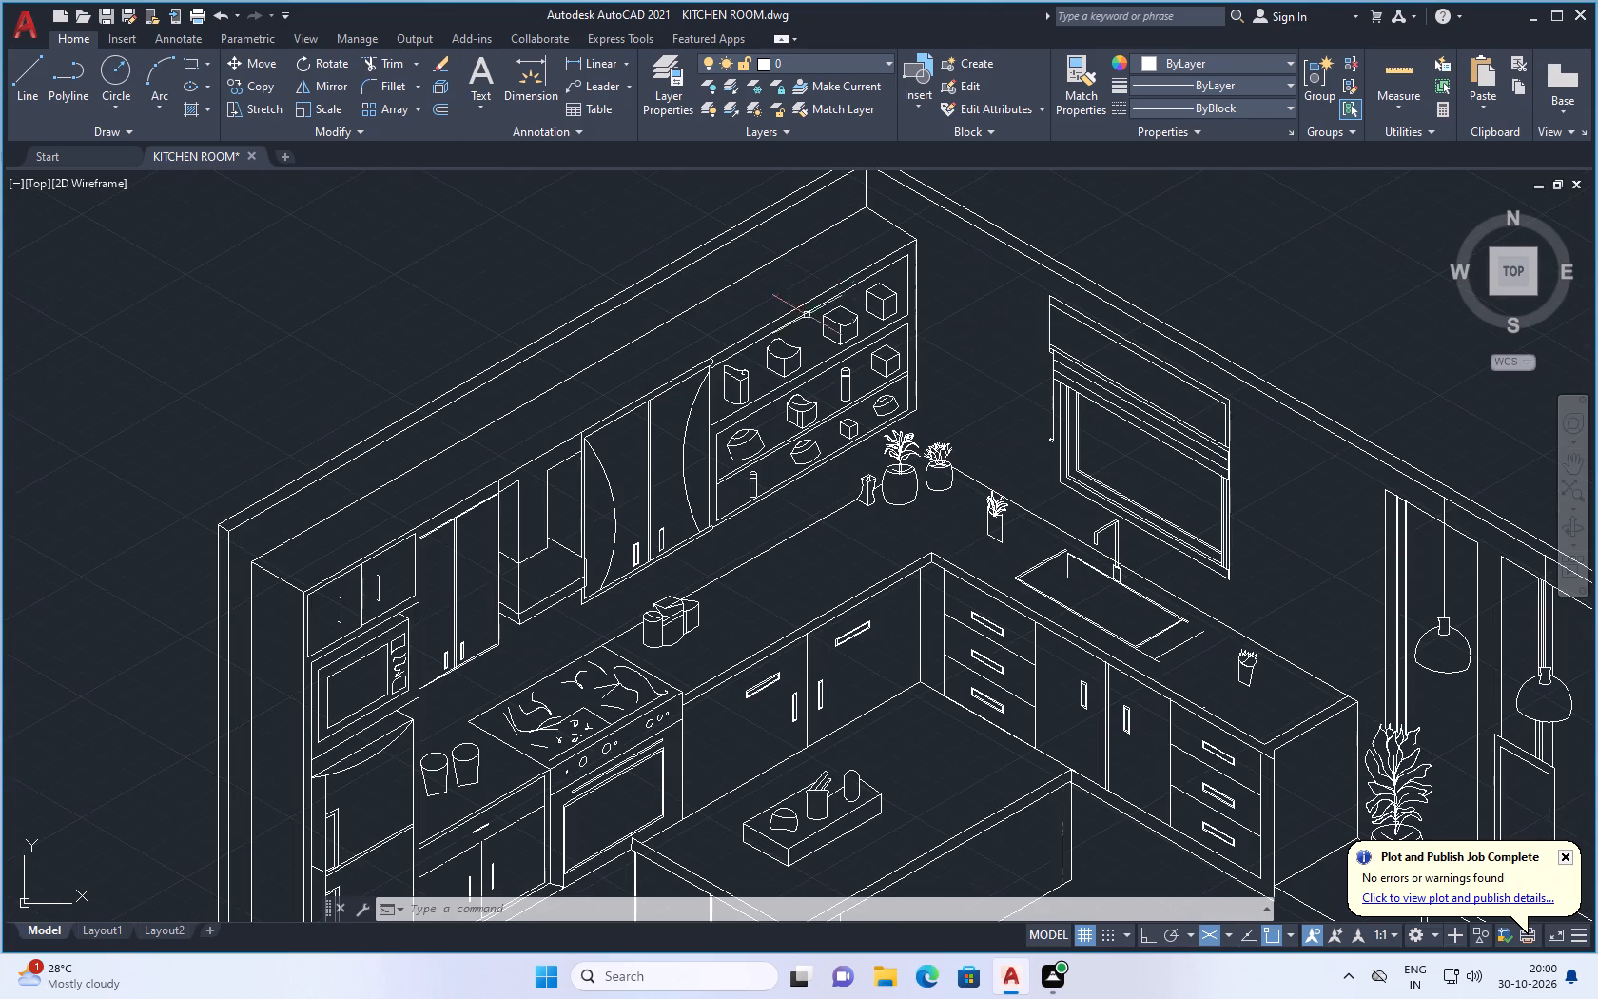
pyautogui.scroll(2, 676, 366)
pyautogui.scroll(-2, 678, 366)
pyautogui.scroll(-2, 883, 419)
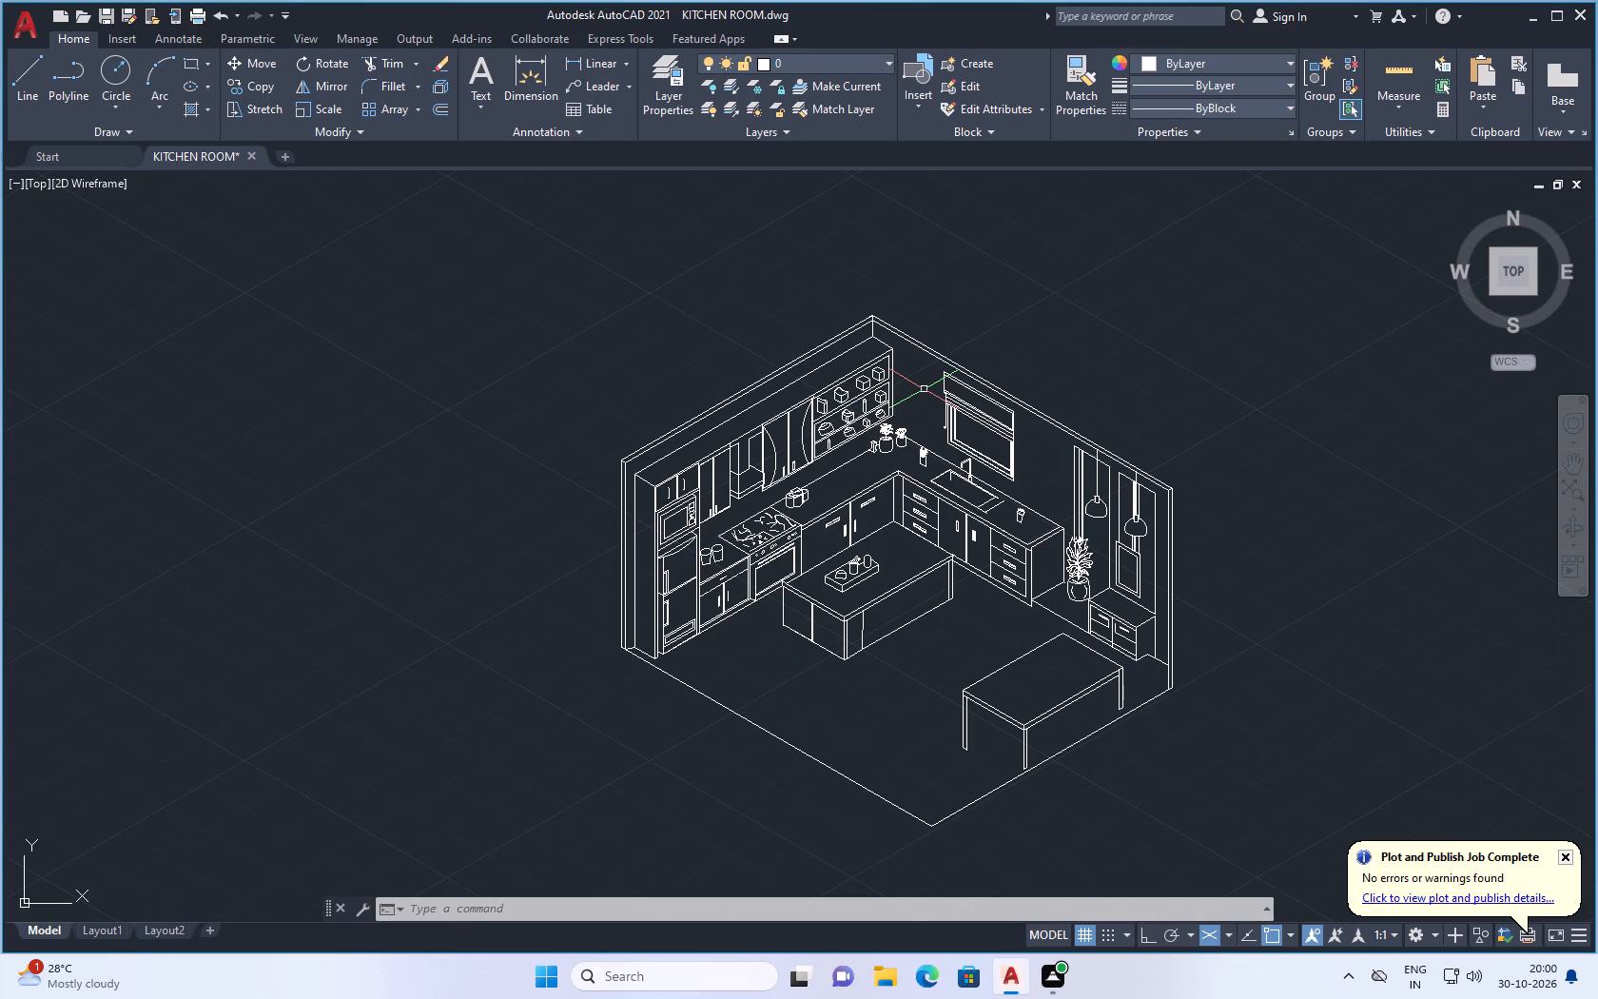
pyautogui.scroll(-2, 936, 430)
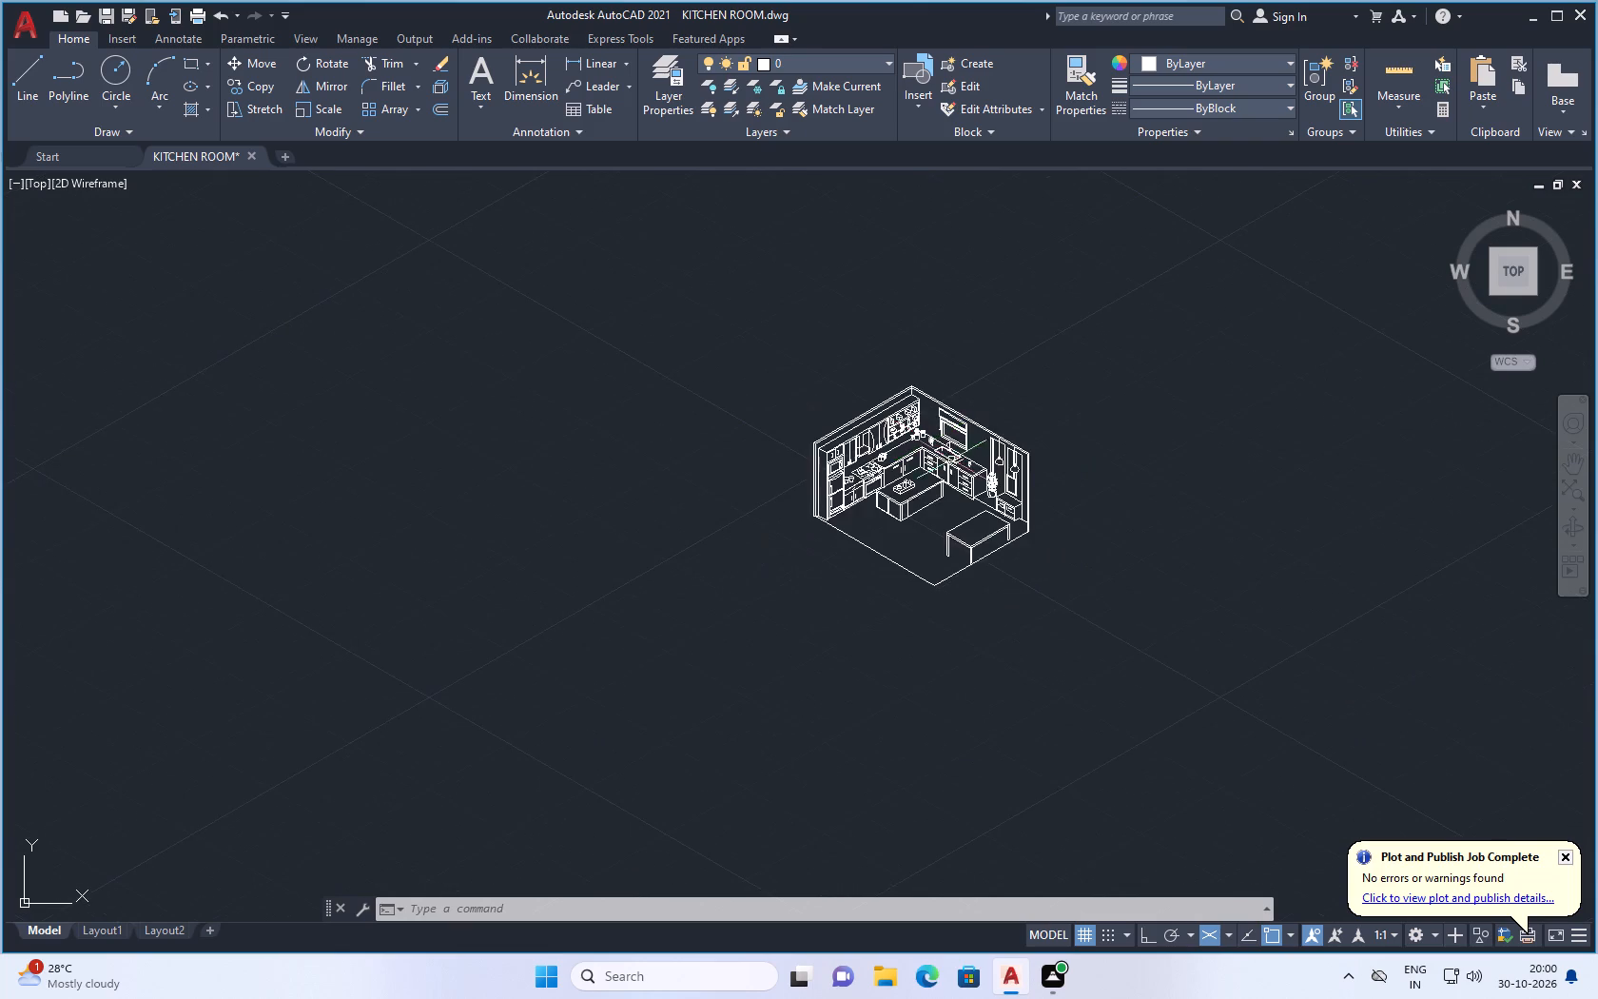
pyautogui.scroll(2, 1004, 497)
pyautogui.scroll(-1, 1075, 405)
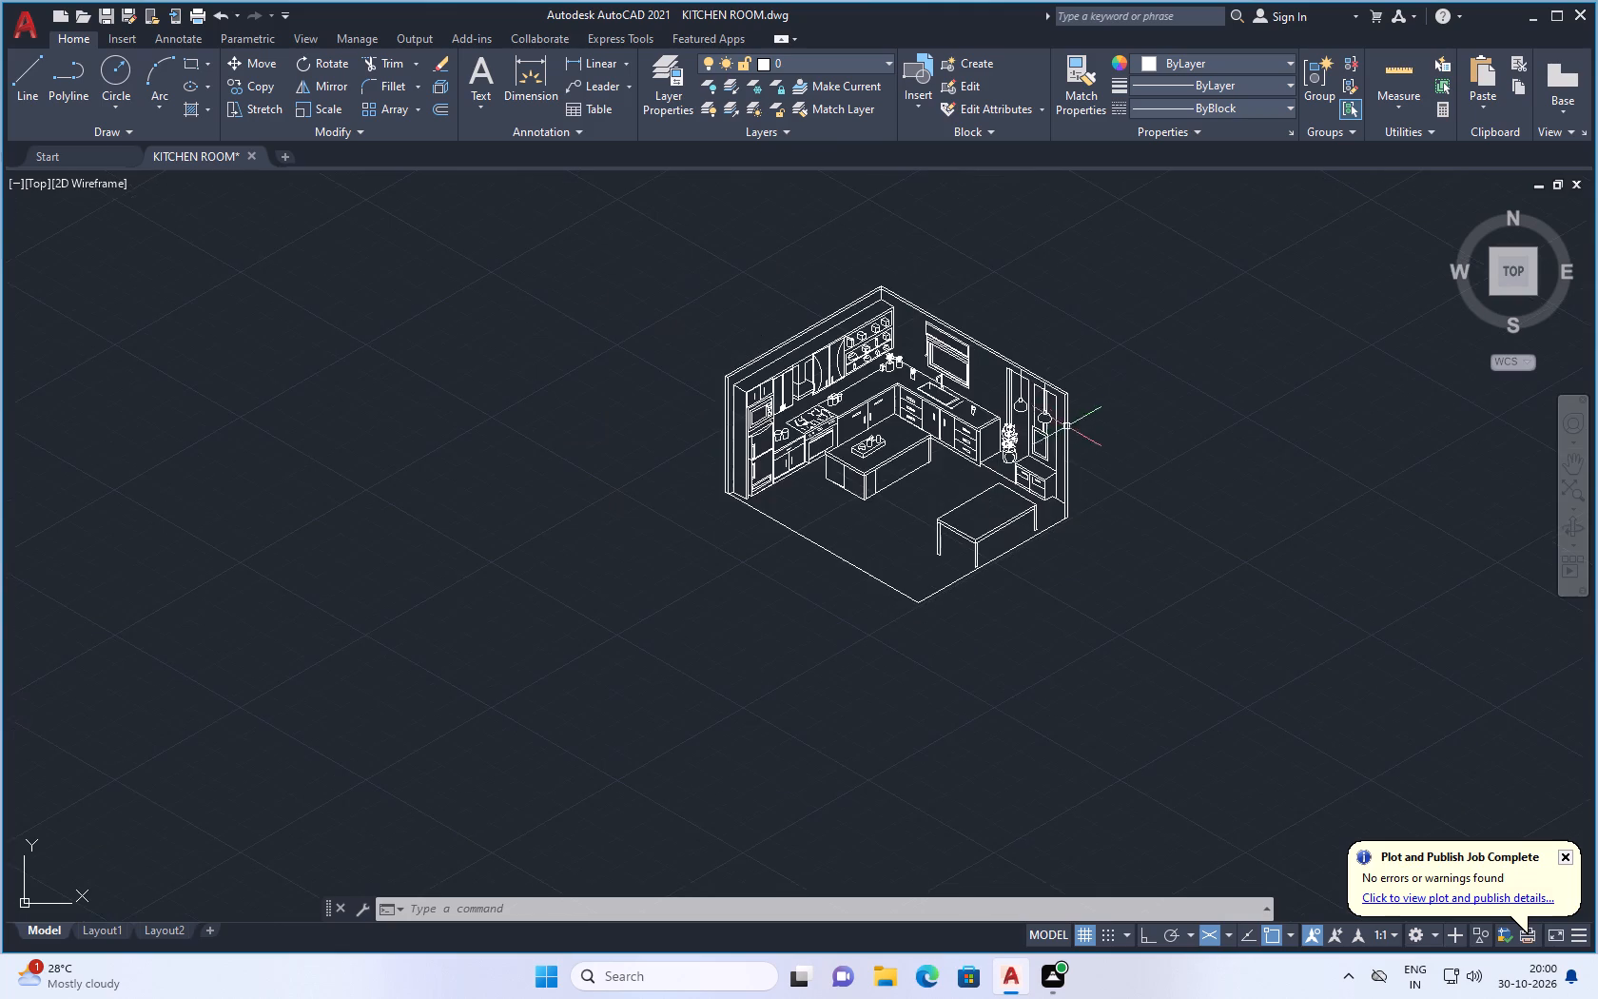
pyautogui.scroll(2, 936, 496)
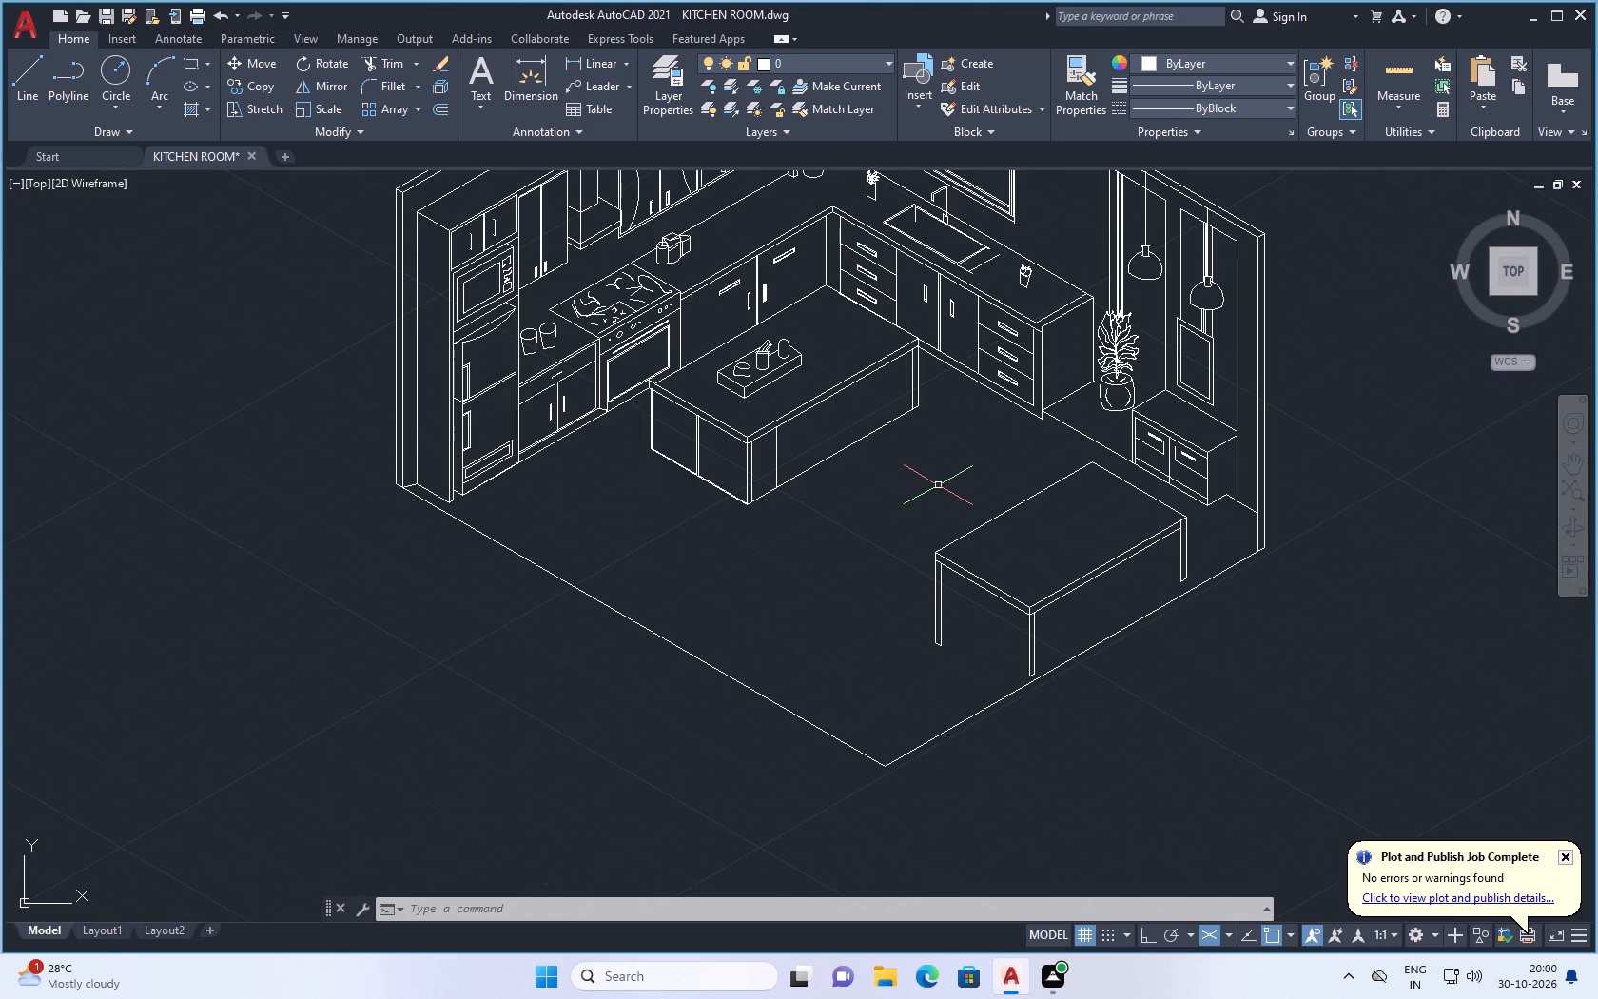
pyautogui.scroll(-1, 929, 465)
pyautogui.scroll(2, 889, 260)
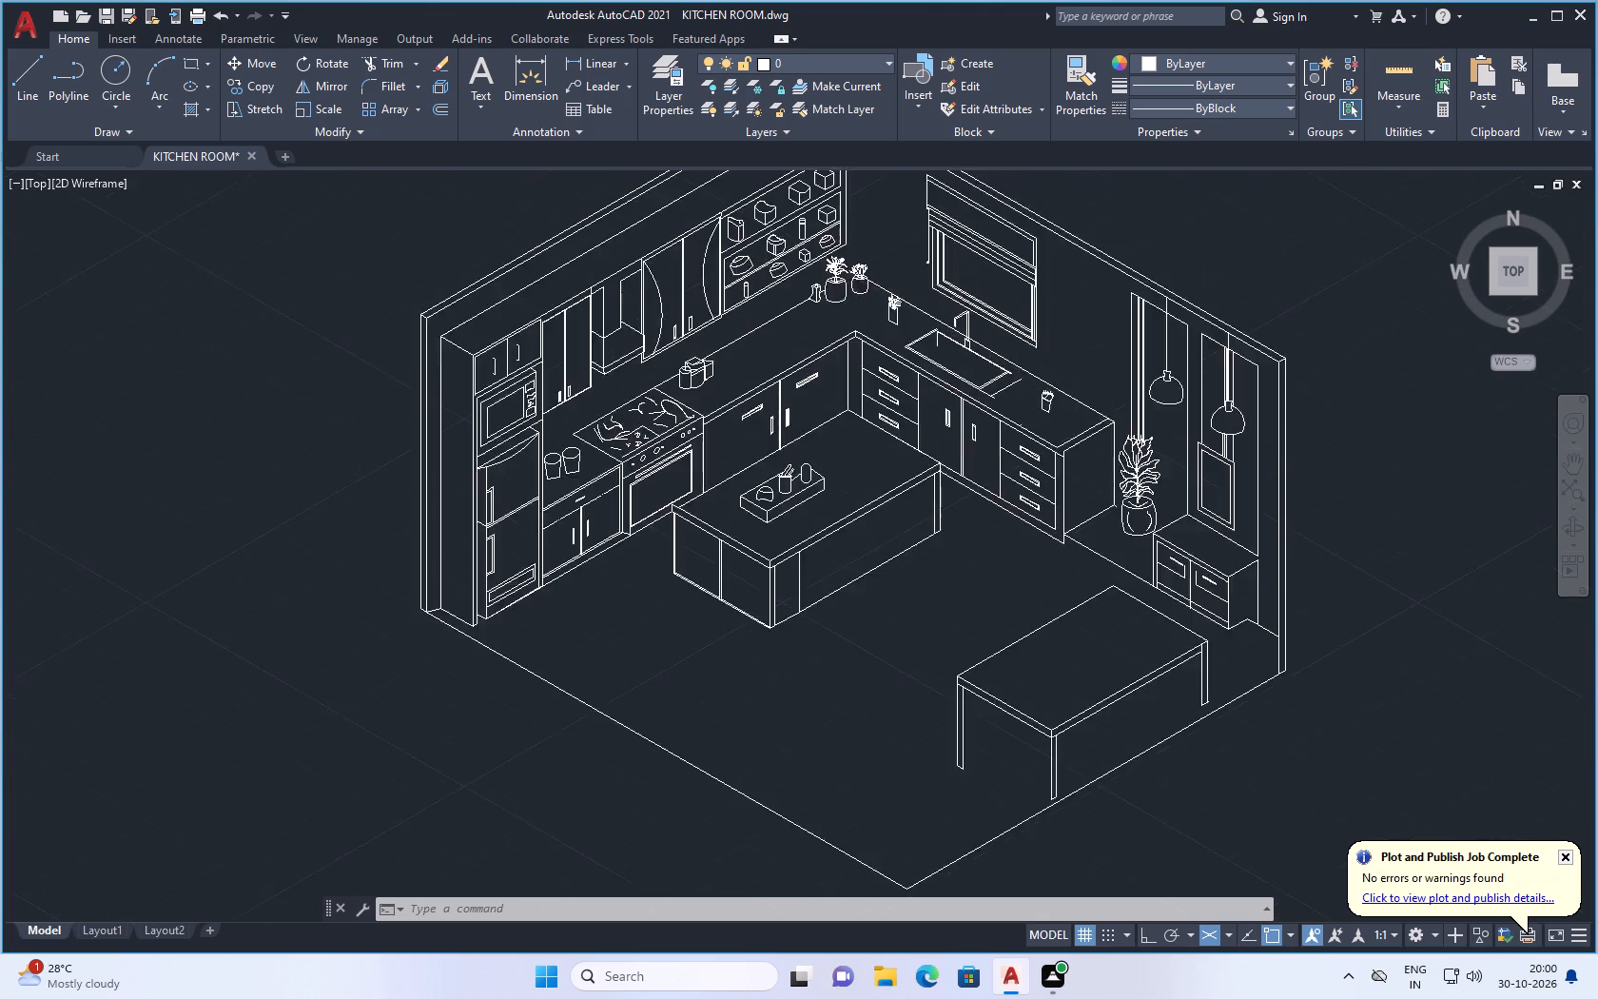
pyautogui.scroll(2, 851, 283)
pyautogui.scroll(-1, 869, 362)
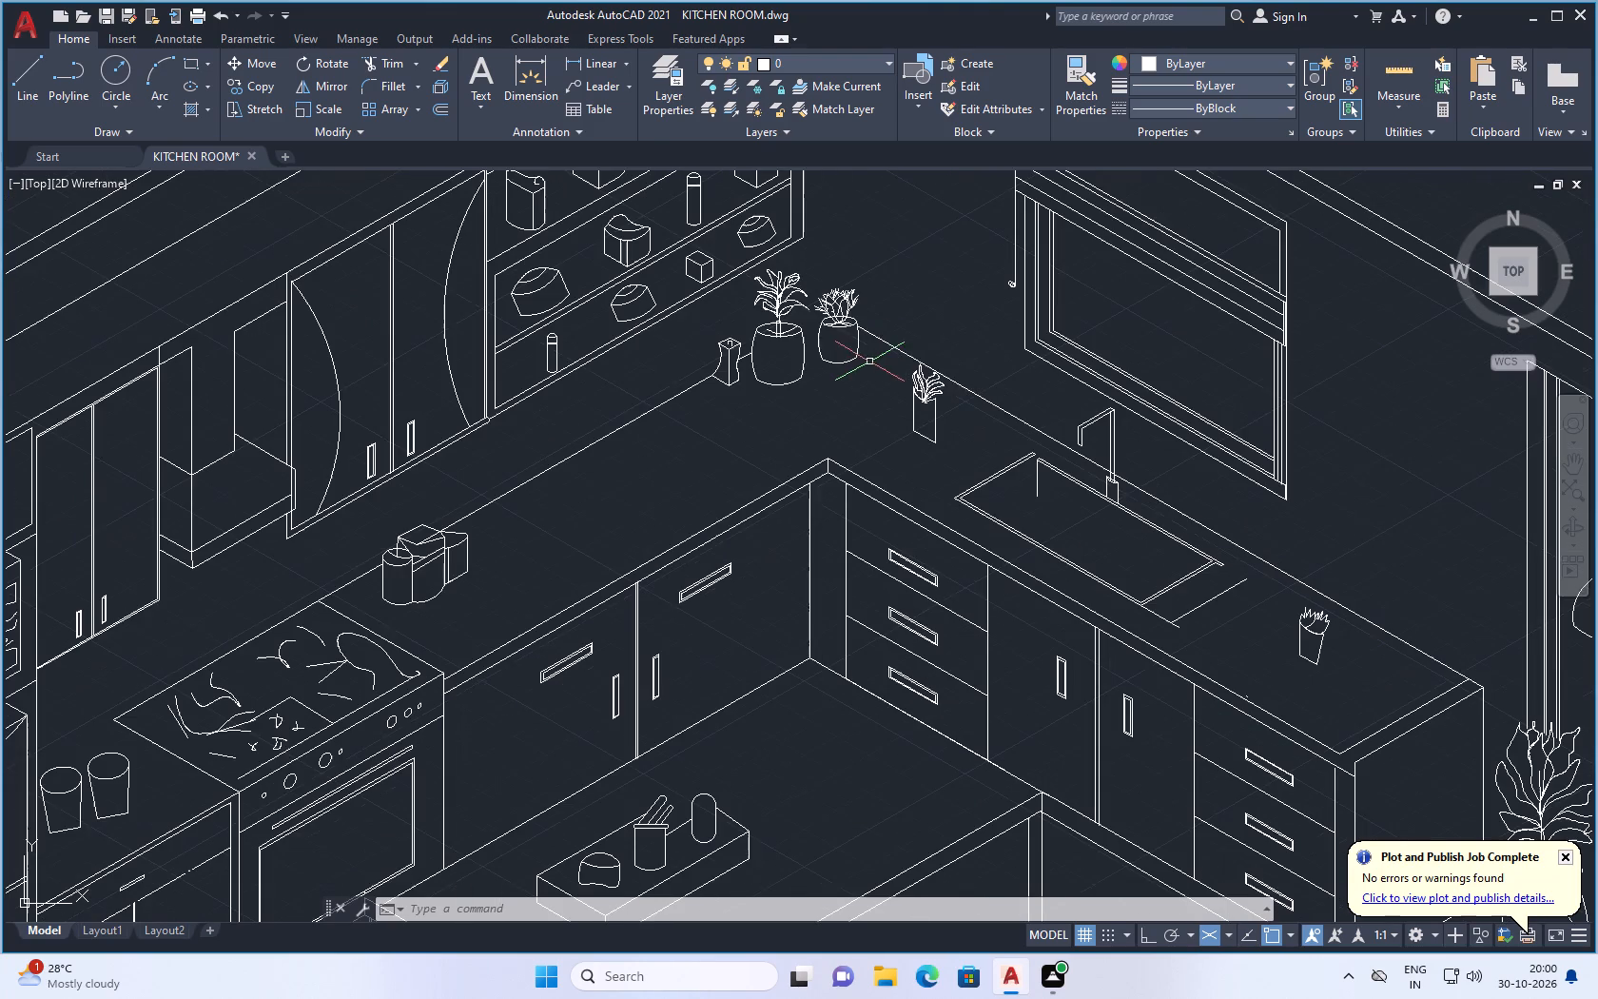
pyautogui.scroll(-2, 979, 417)
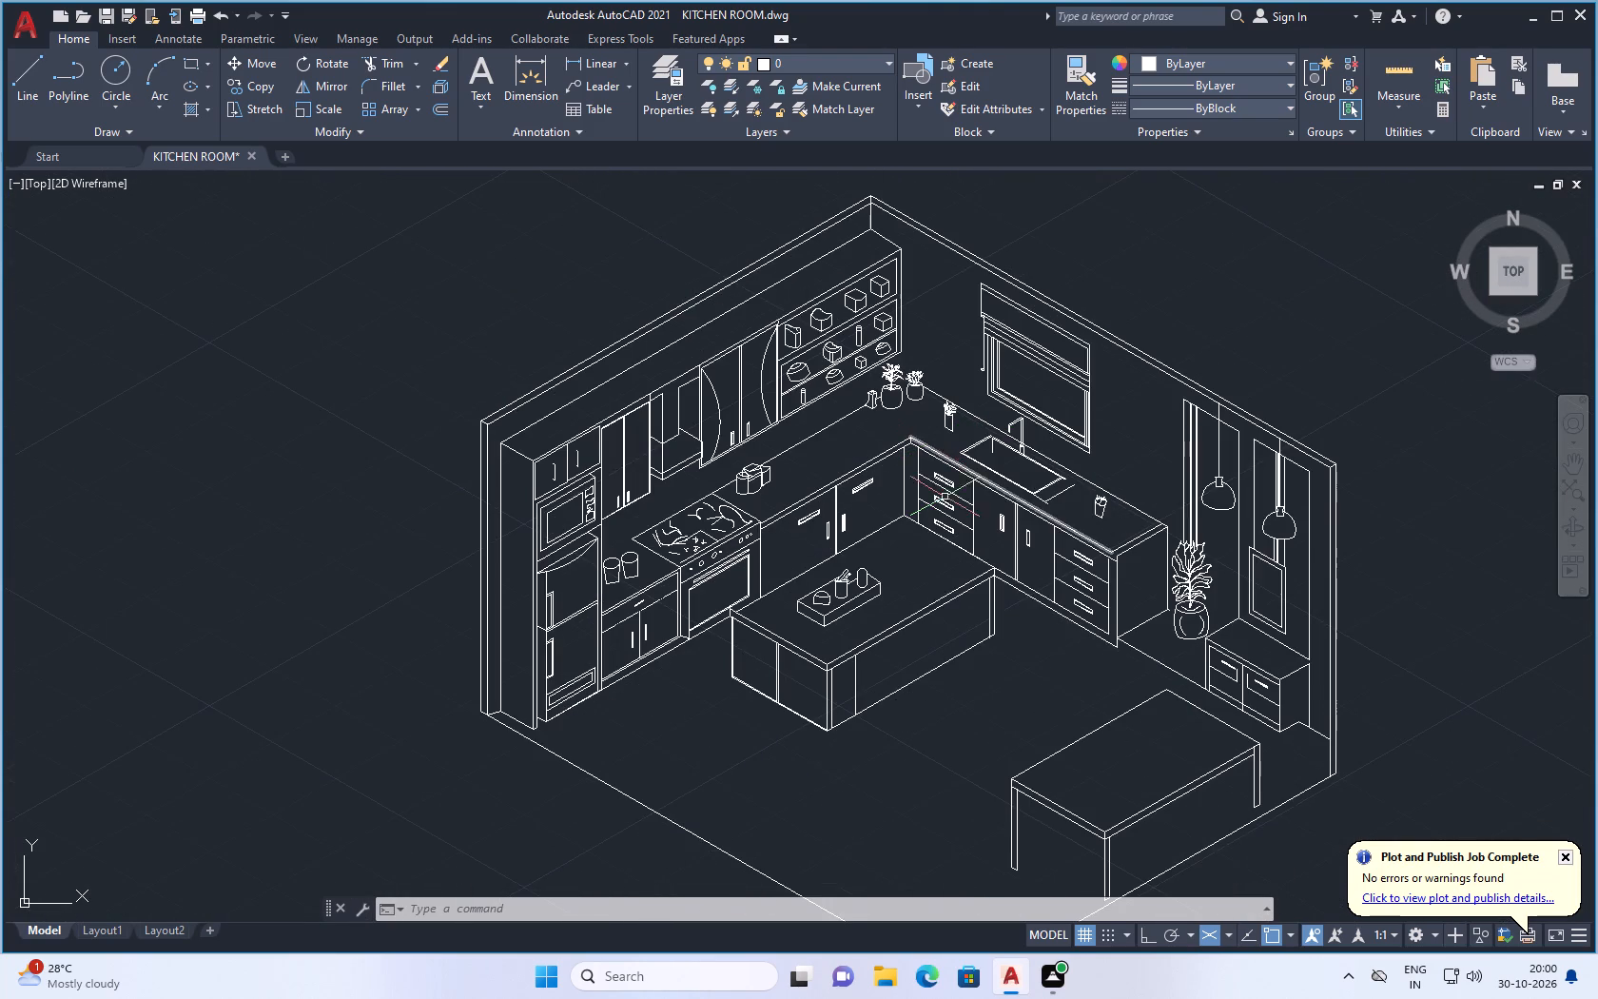
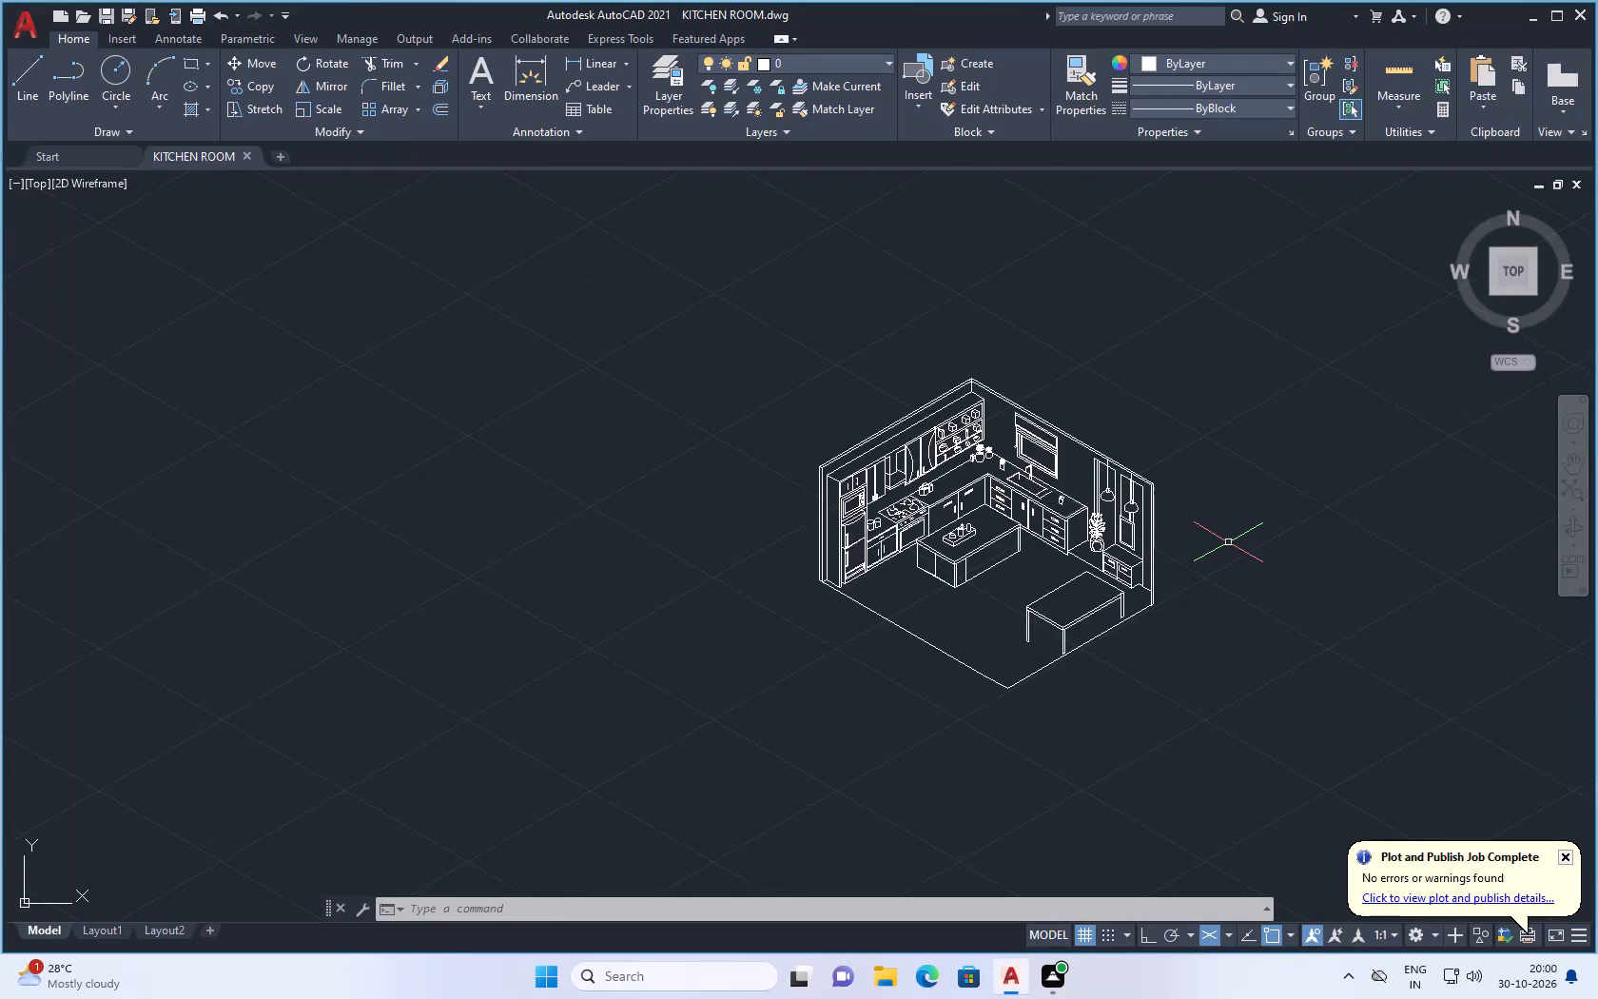
# Save the kitchen drawing.
pyautogui.hotkey('ctrl', 's')
pyautogui.hotkey('ctrl', 's')
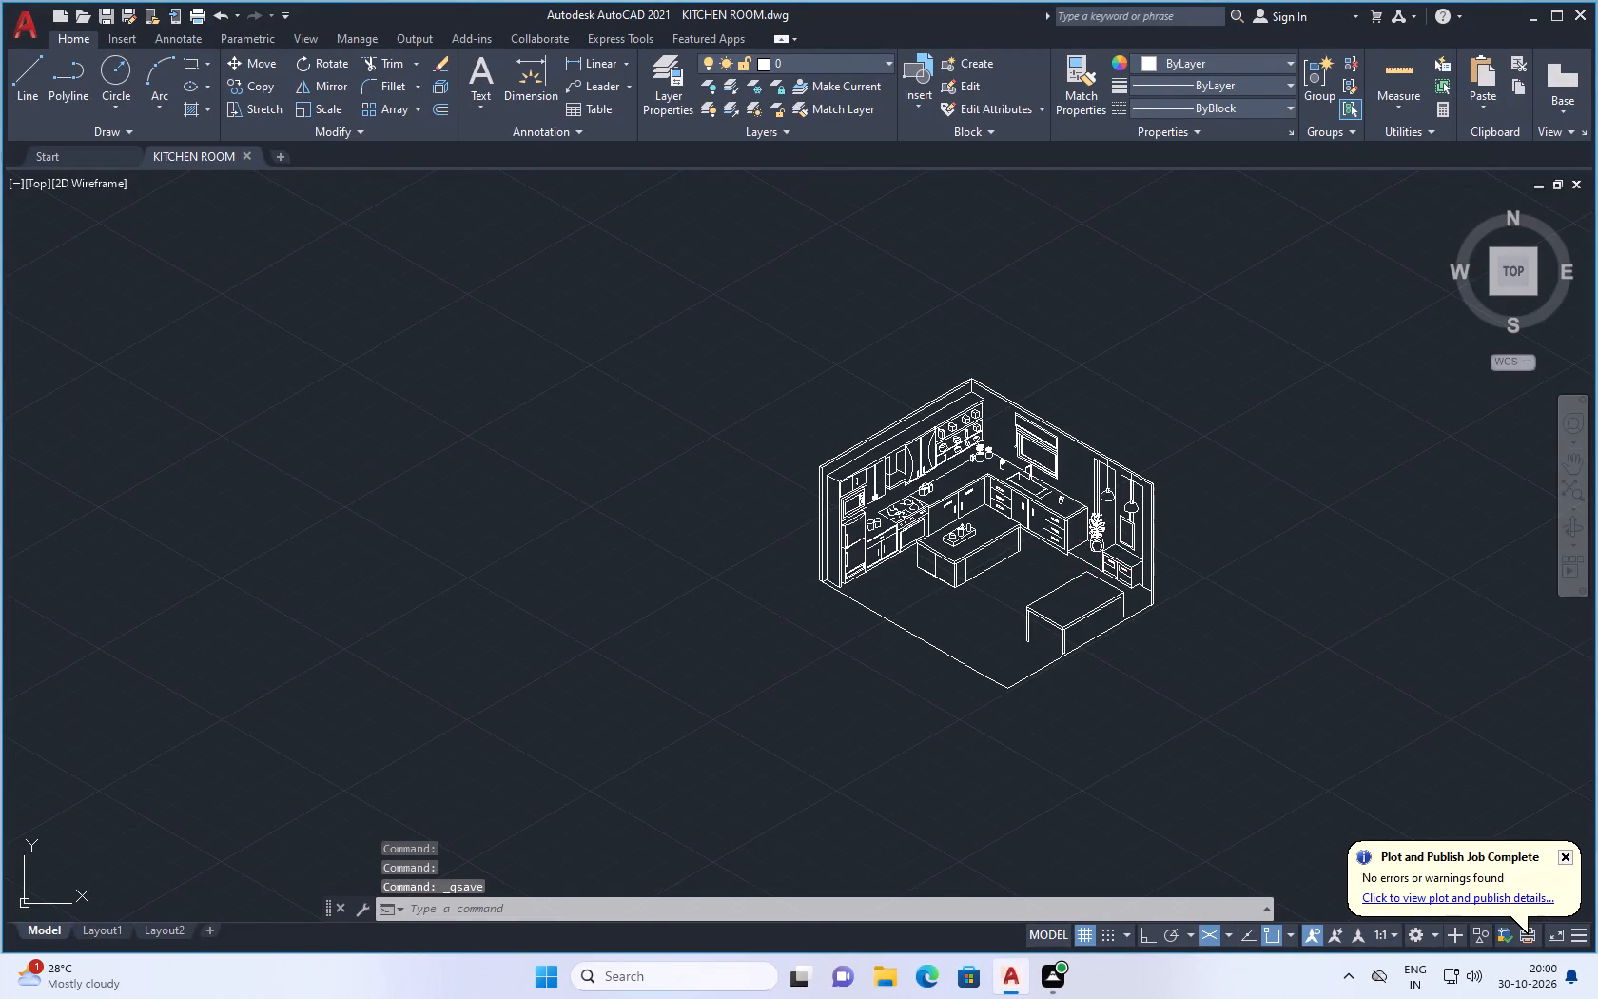
# With Ortho on, draw a closed isometric square outline, about 24 units per side, on the middle of the dining table's top.
pyautogui.scroll(-1, 961, 550)
pyautogui.scroll(2, 1000, 587)
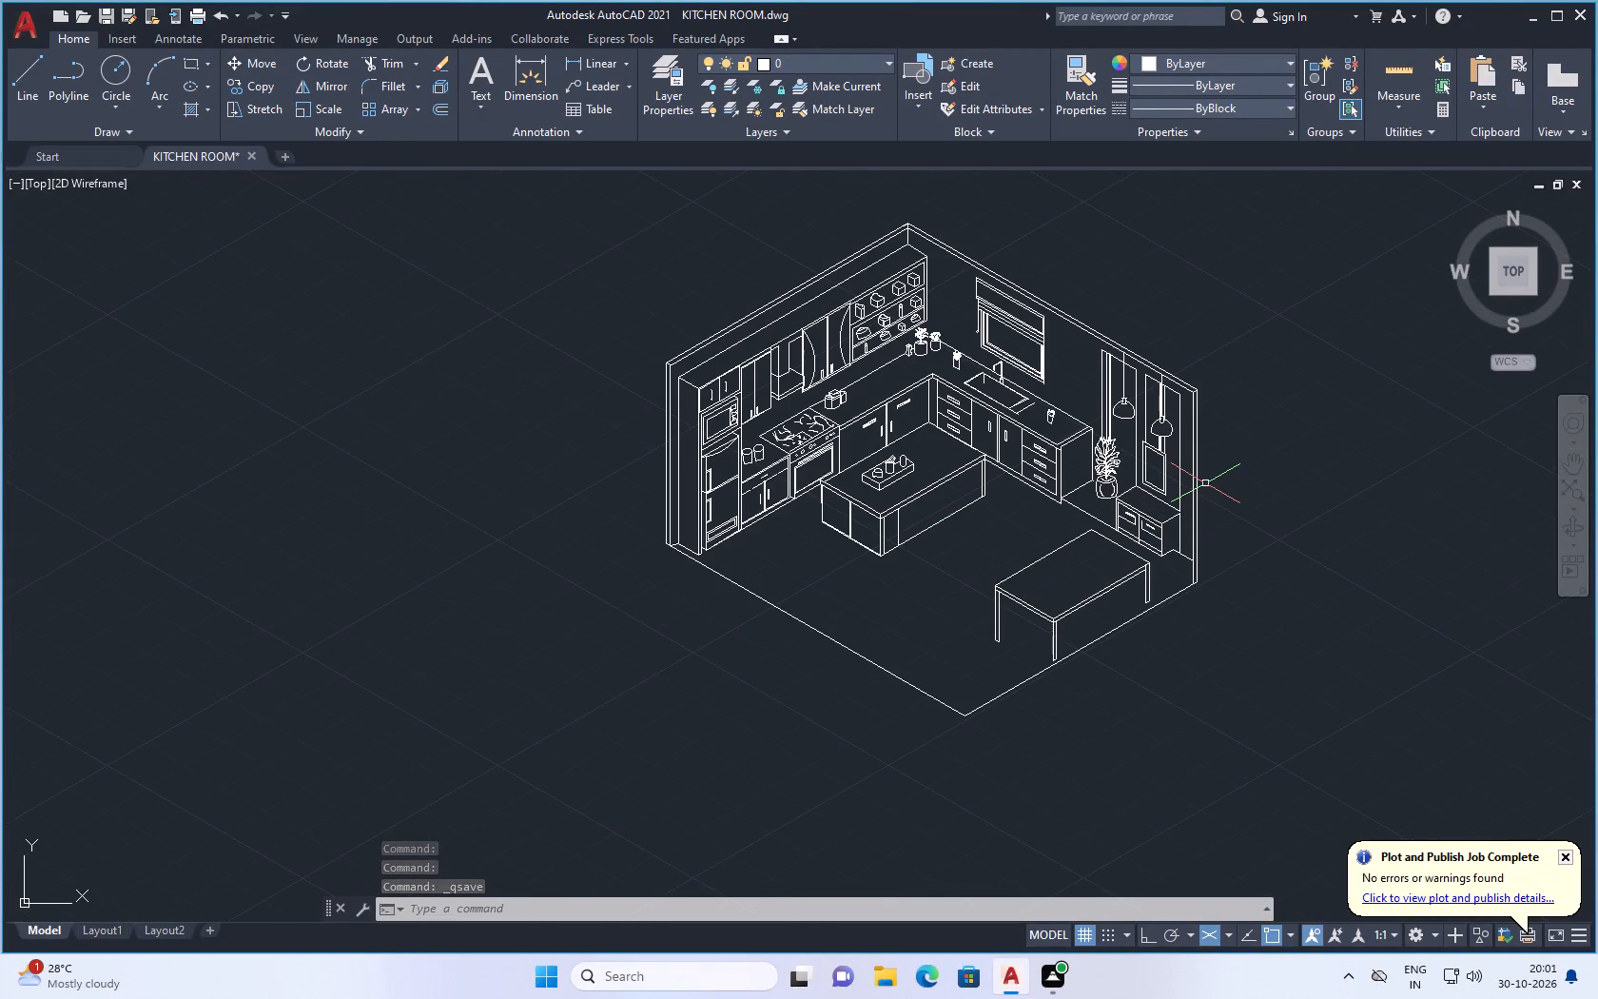
pyautogui.scroll(2, 1116, 586)
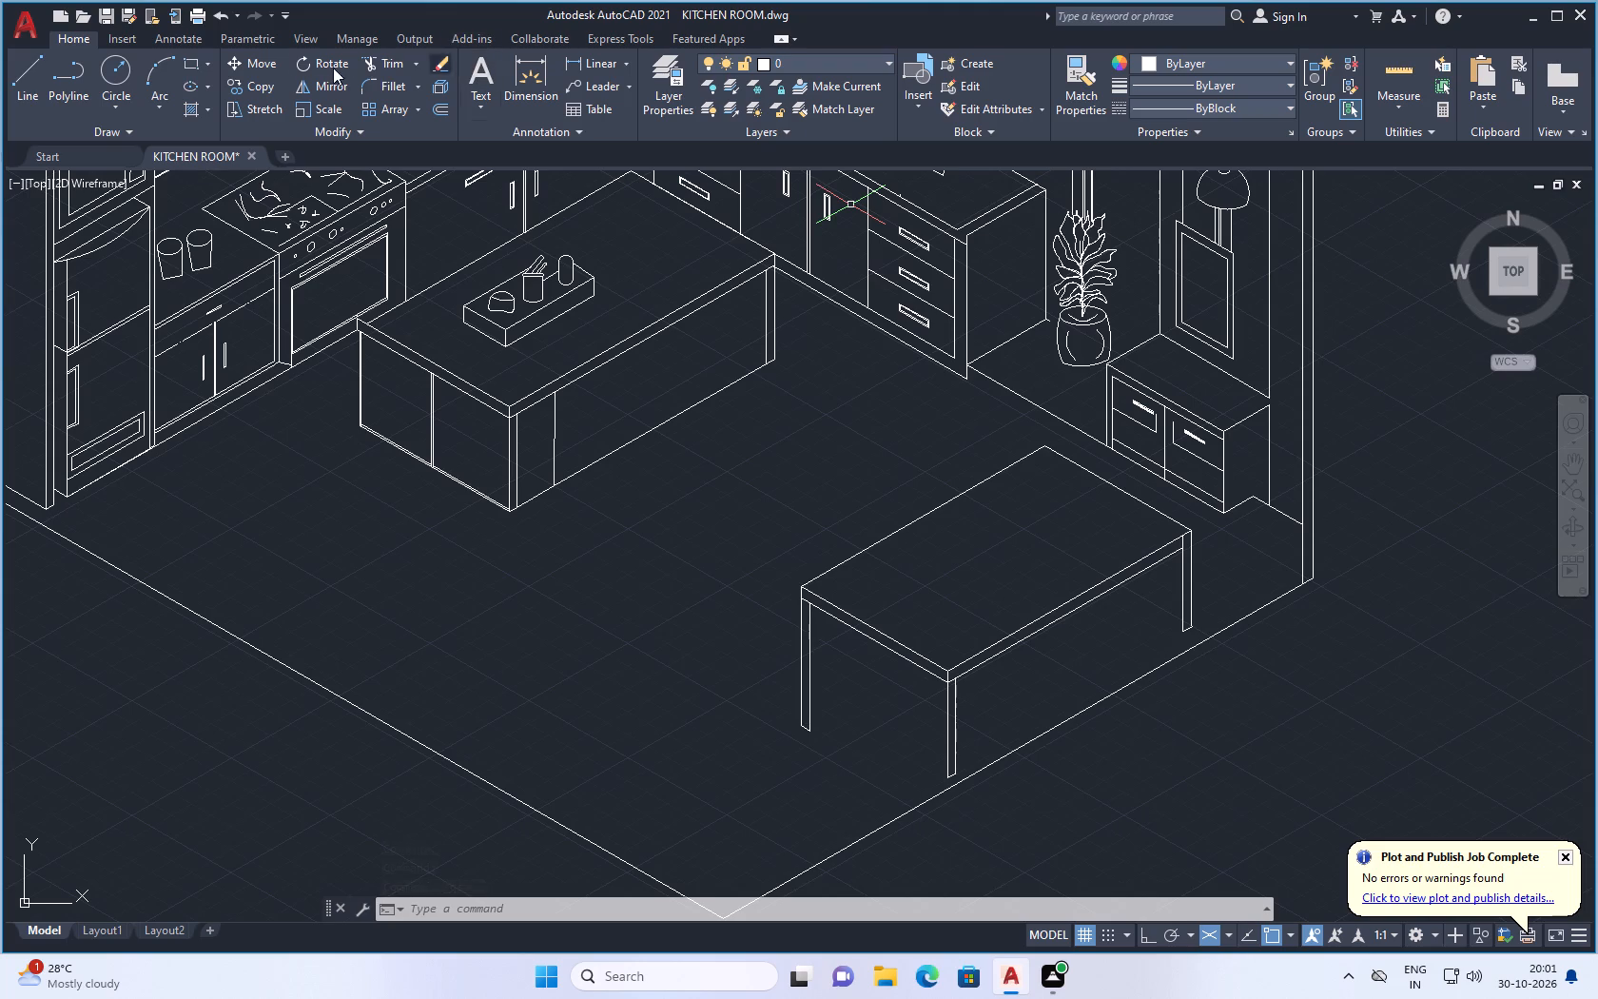
pyautogui.click(28, 72)
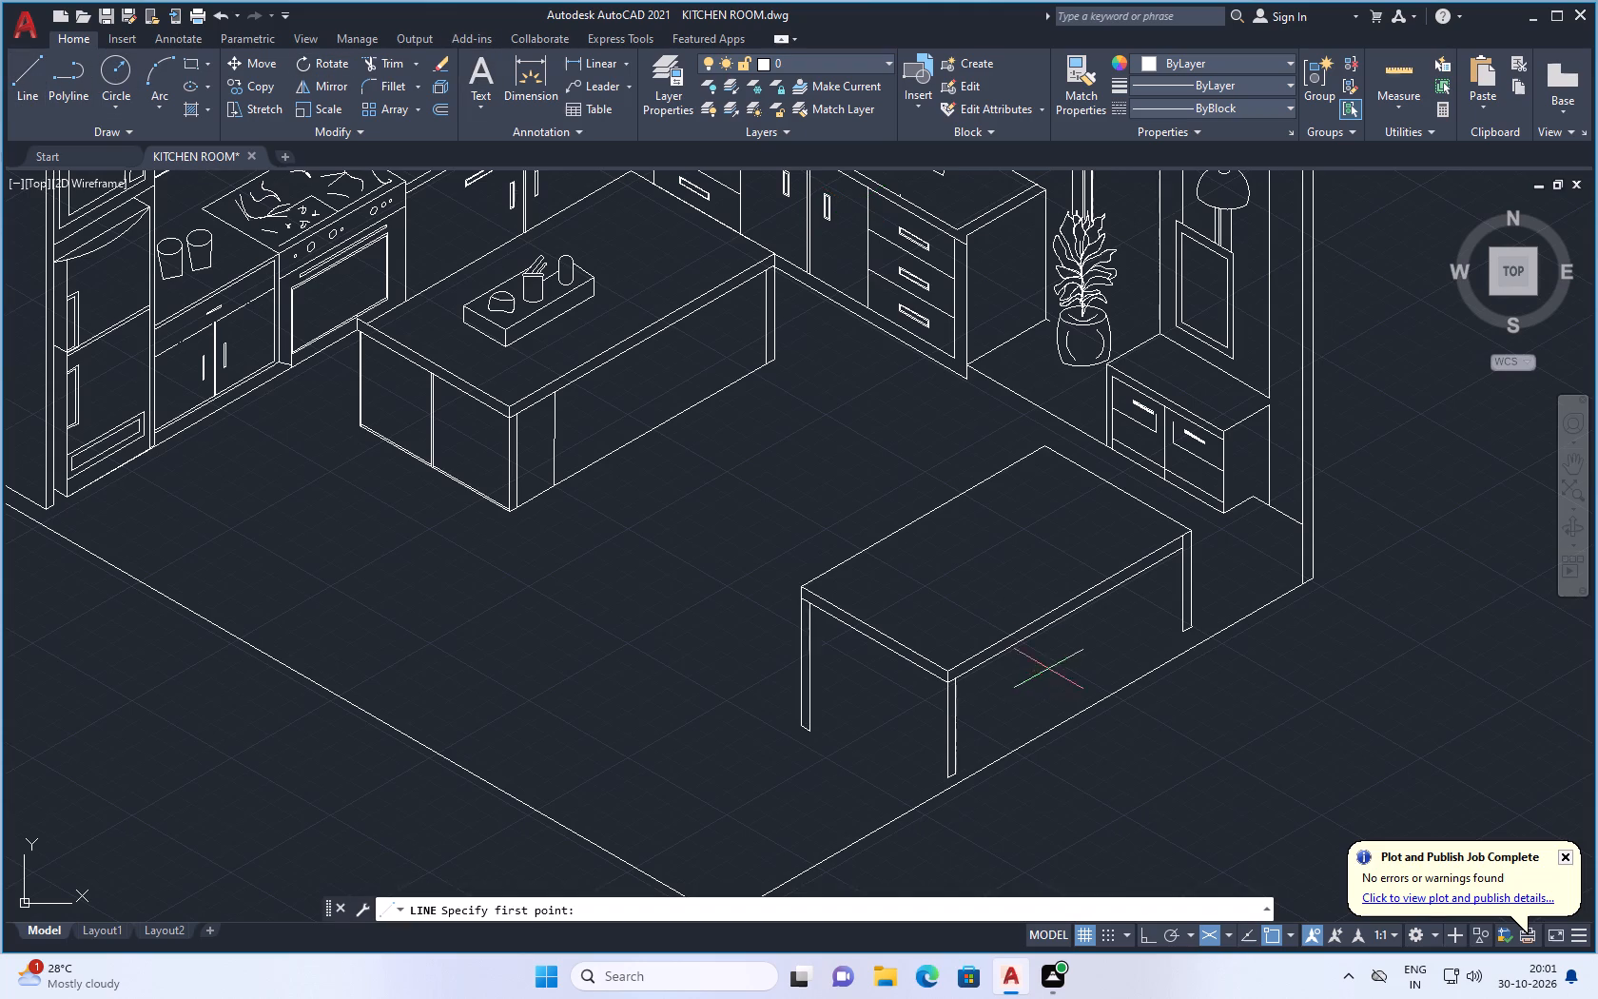
pyautogui.scroll(2, 996, 601)
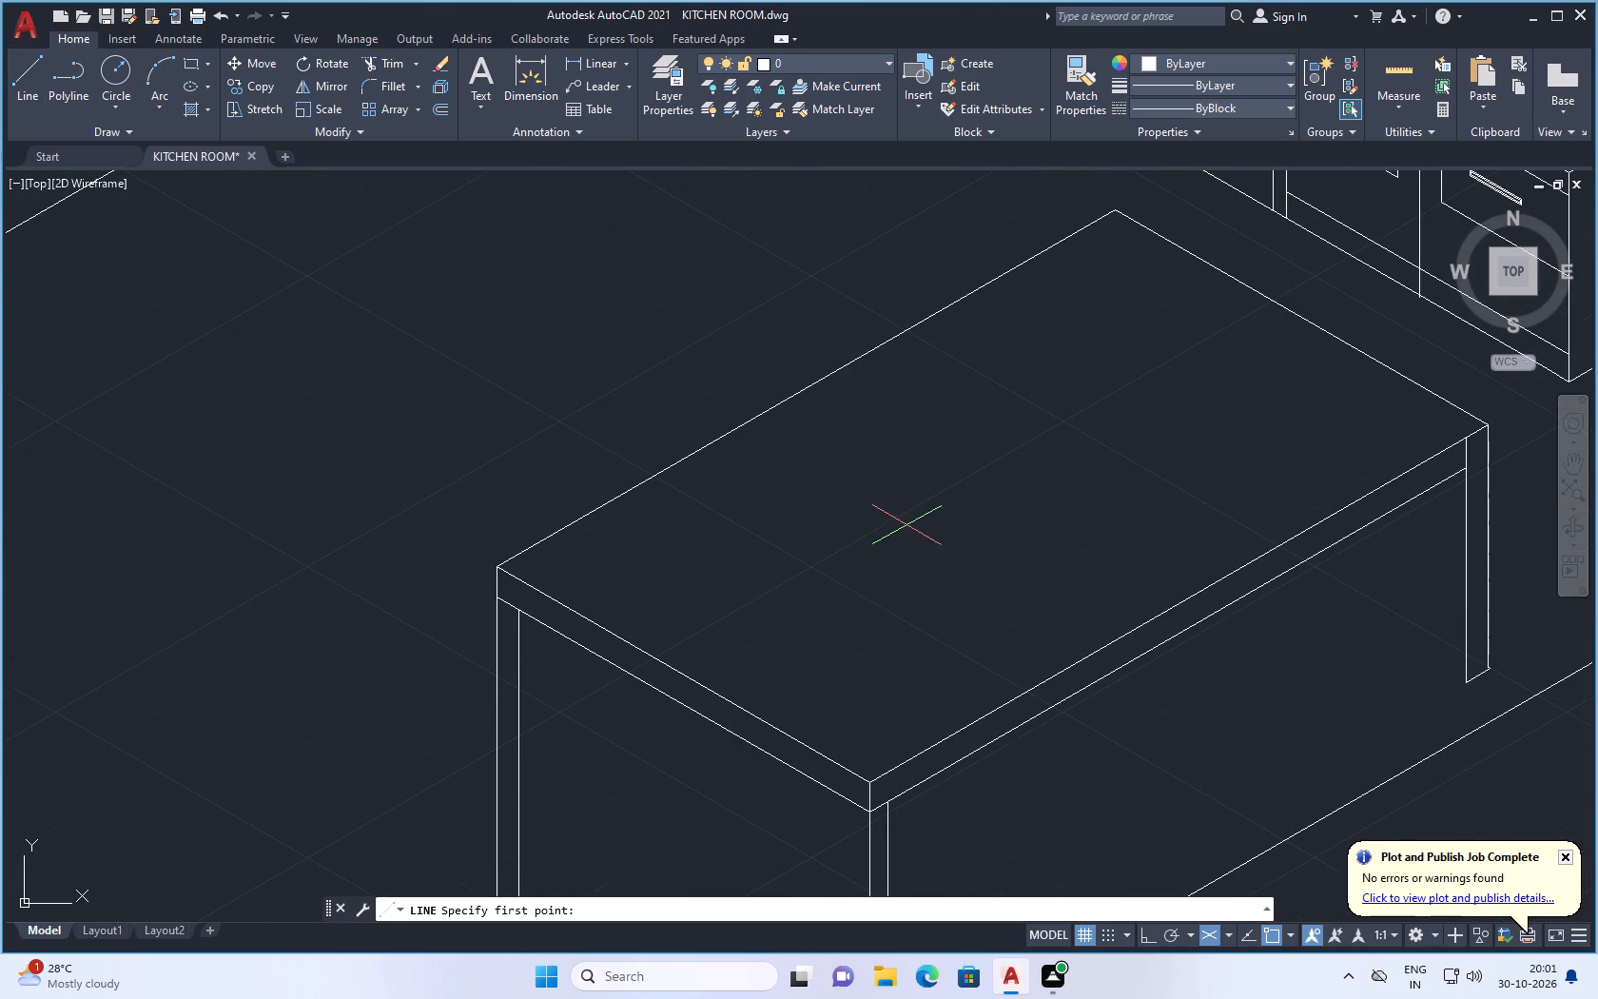
pyautogui.click(901, 519)
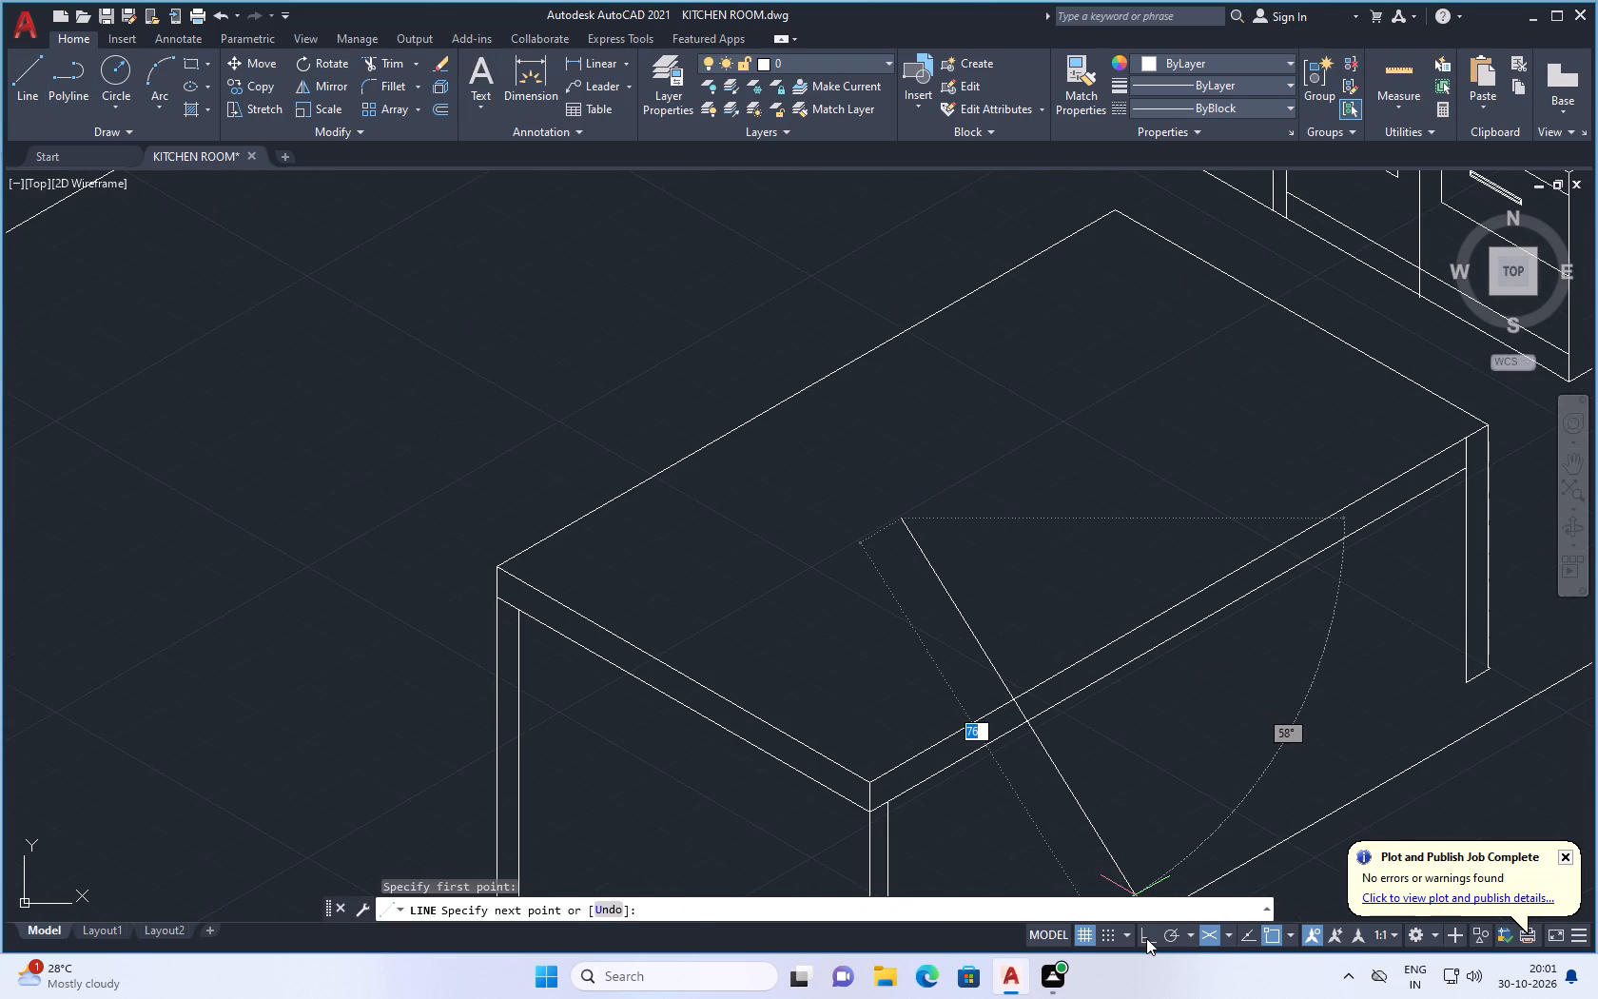
pyautogui.click(1146, 938)
pyautogui.click(1012, 577)
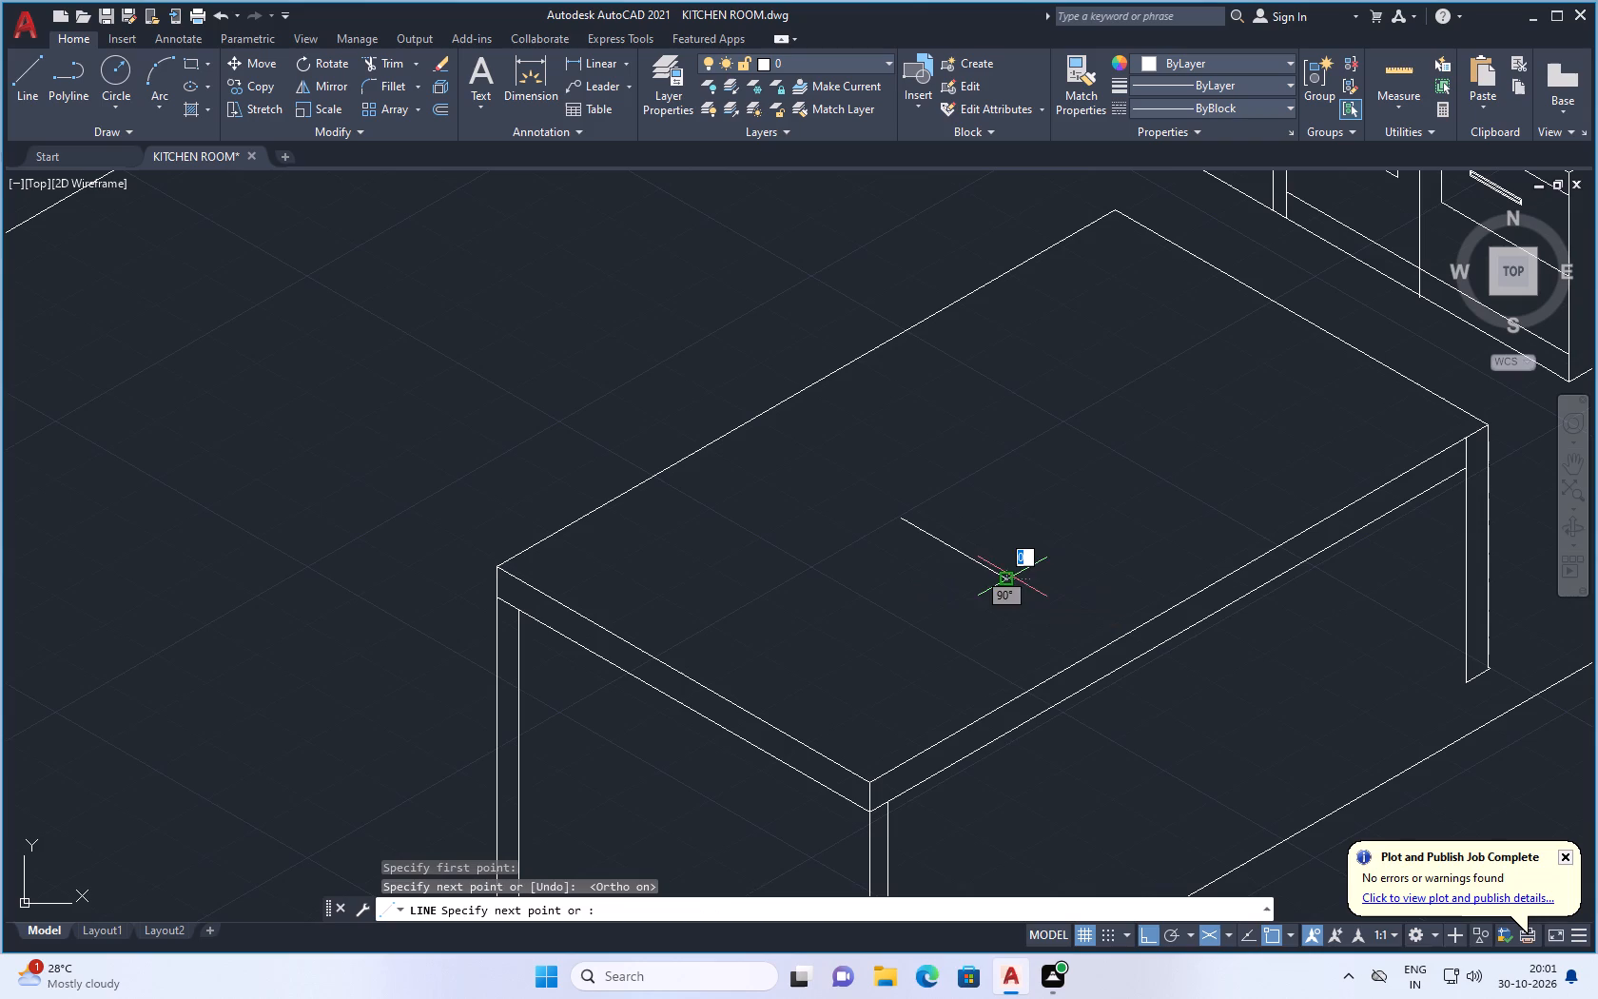
pyautogui.click(1117, 502)
pyautogui.click(1009, 435)
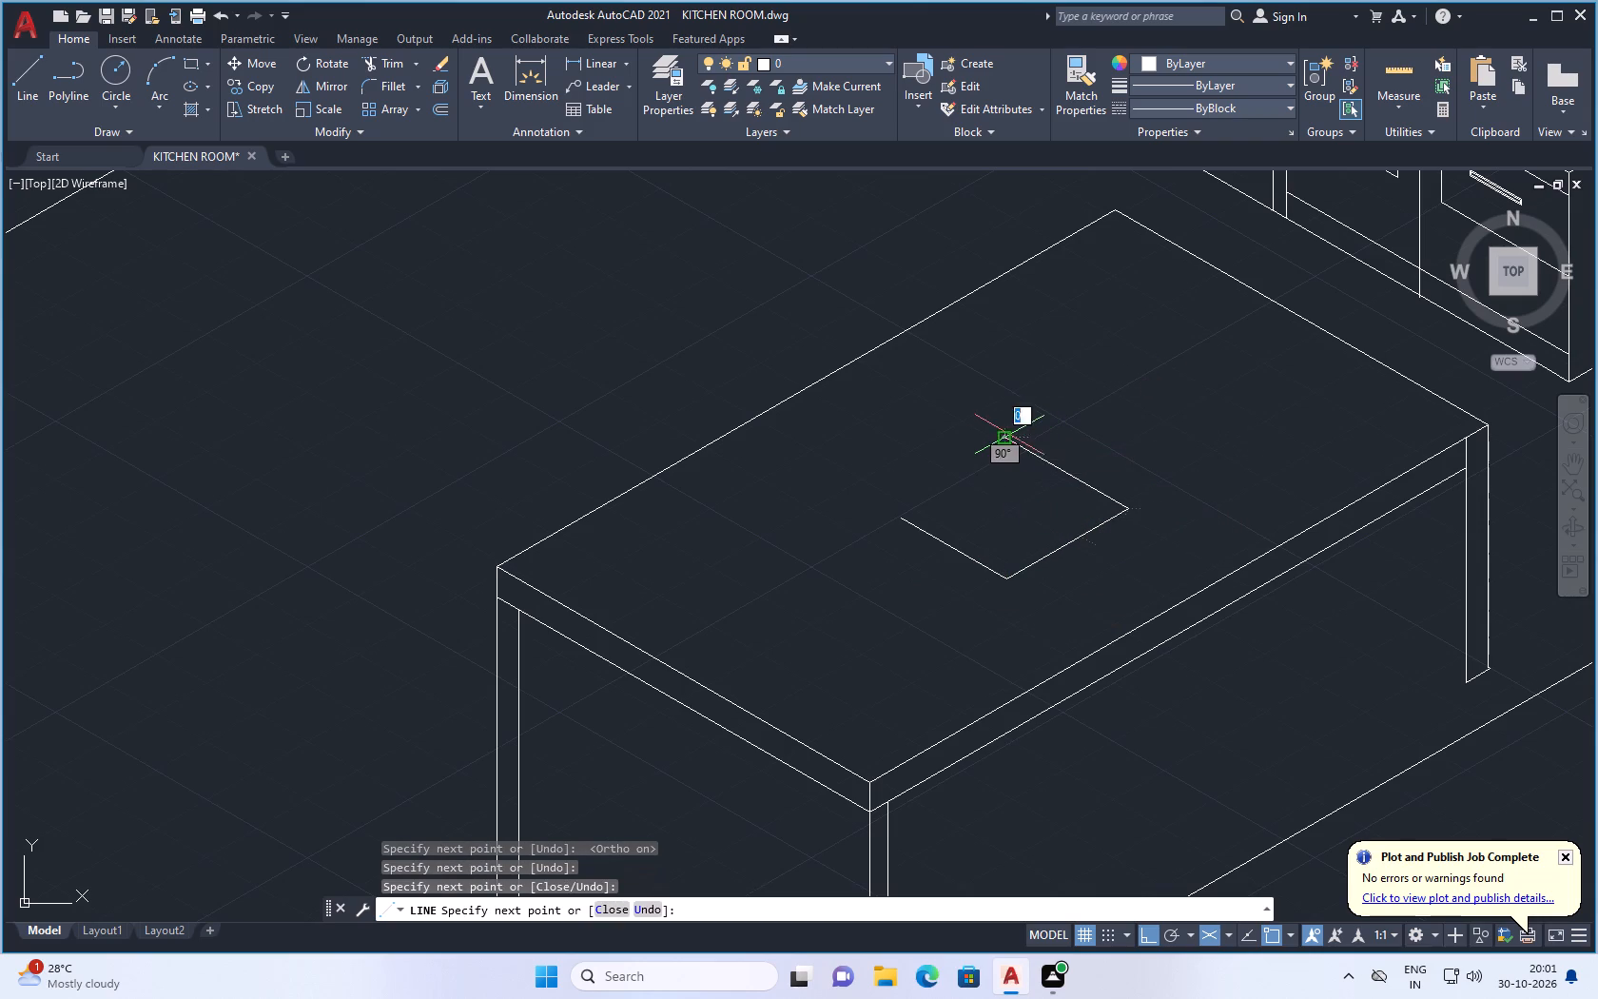
pyautogui.scroll(2, 901, 508)
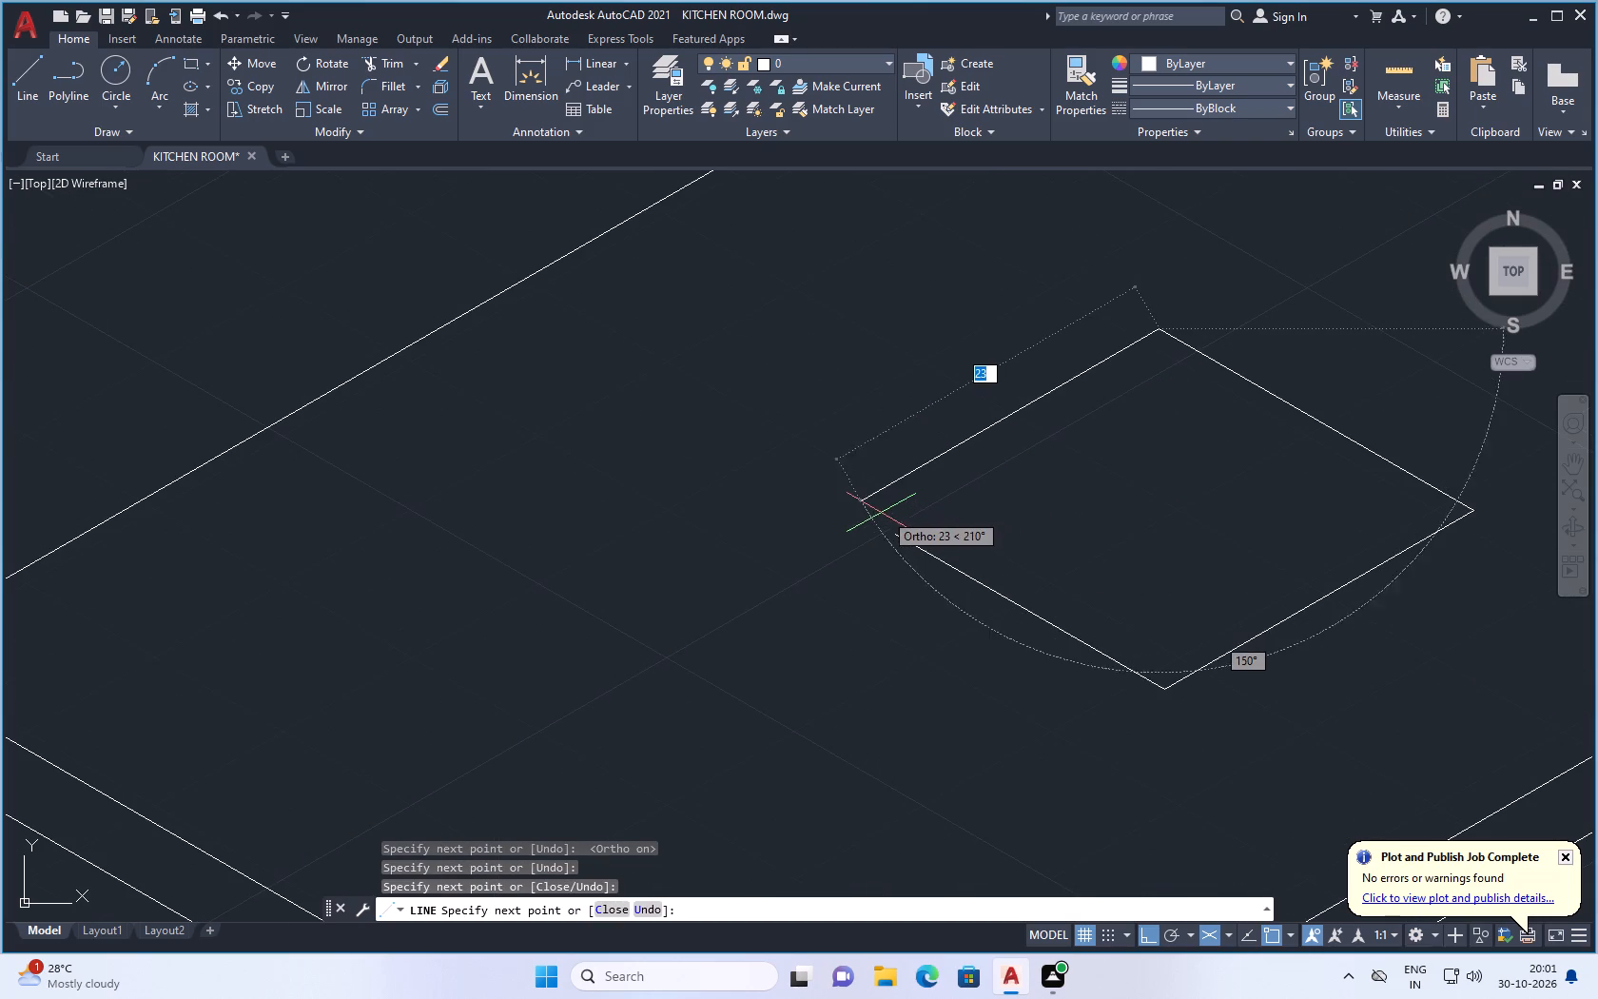
pyautogui.click(868, 516)
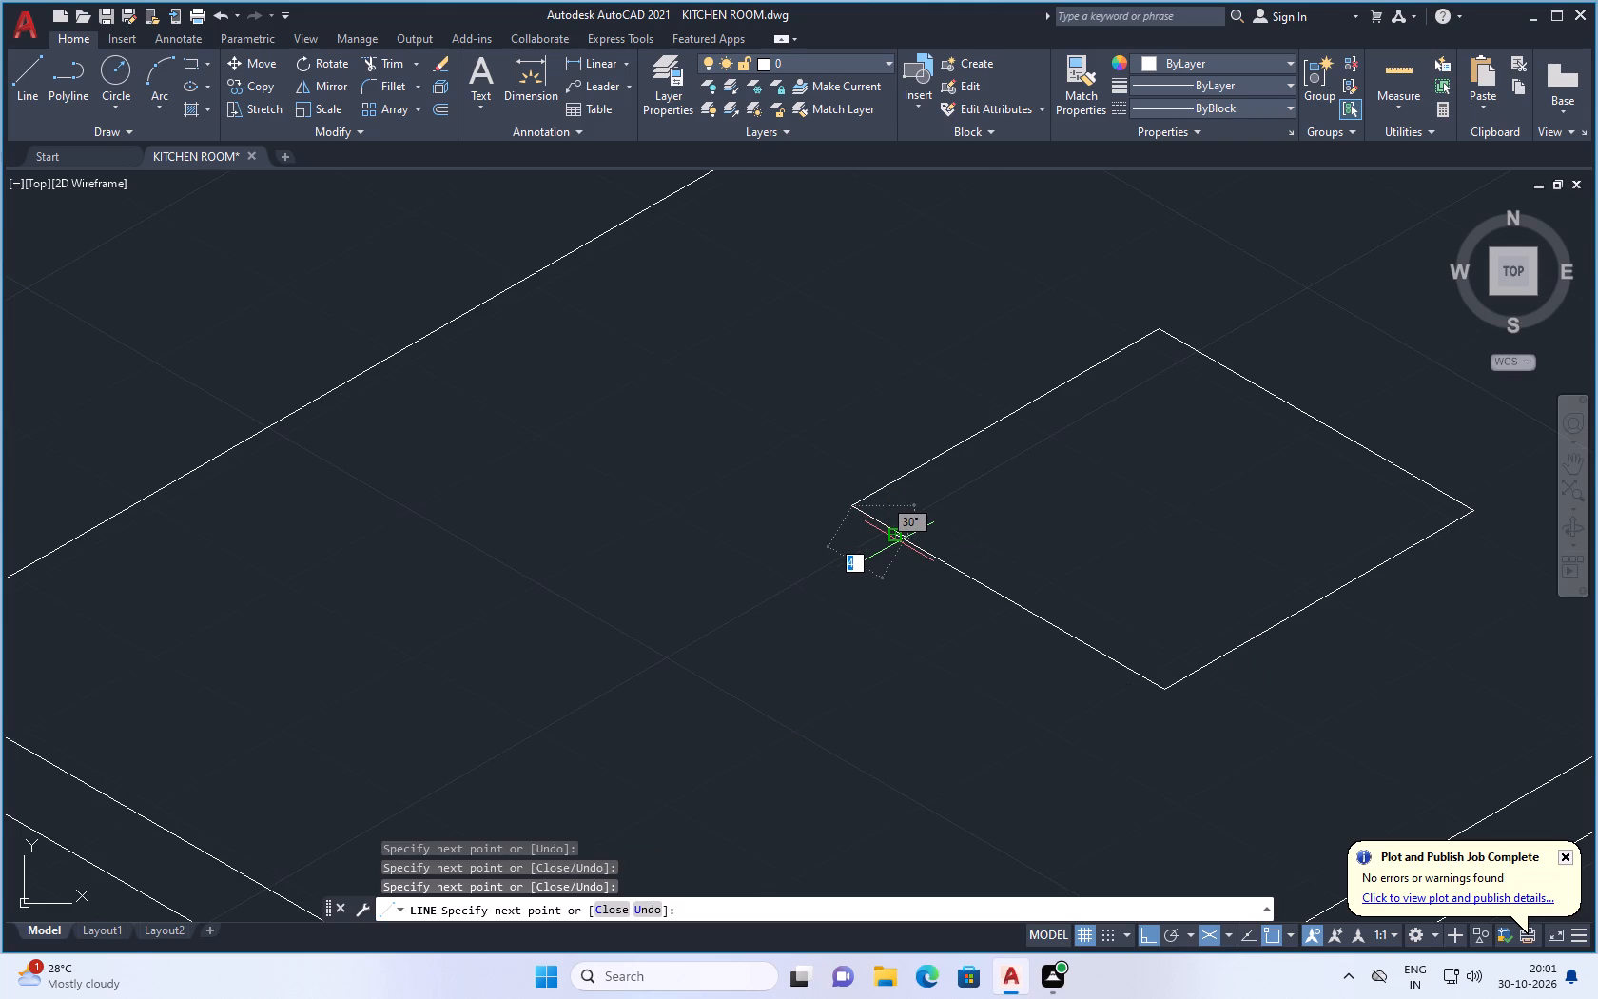
pyautogui.click(899, 541)
pyautogui.press('Escape')
# Switch to the left isoplane and draw a vertical line about 5 units up from the square outline's front corner.
pyautogui.scroll(-2, 1015, 536)
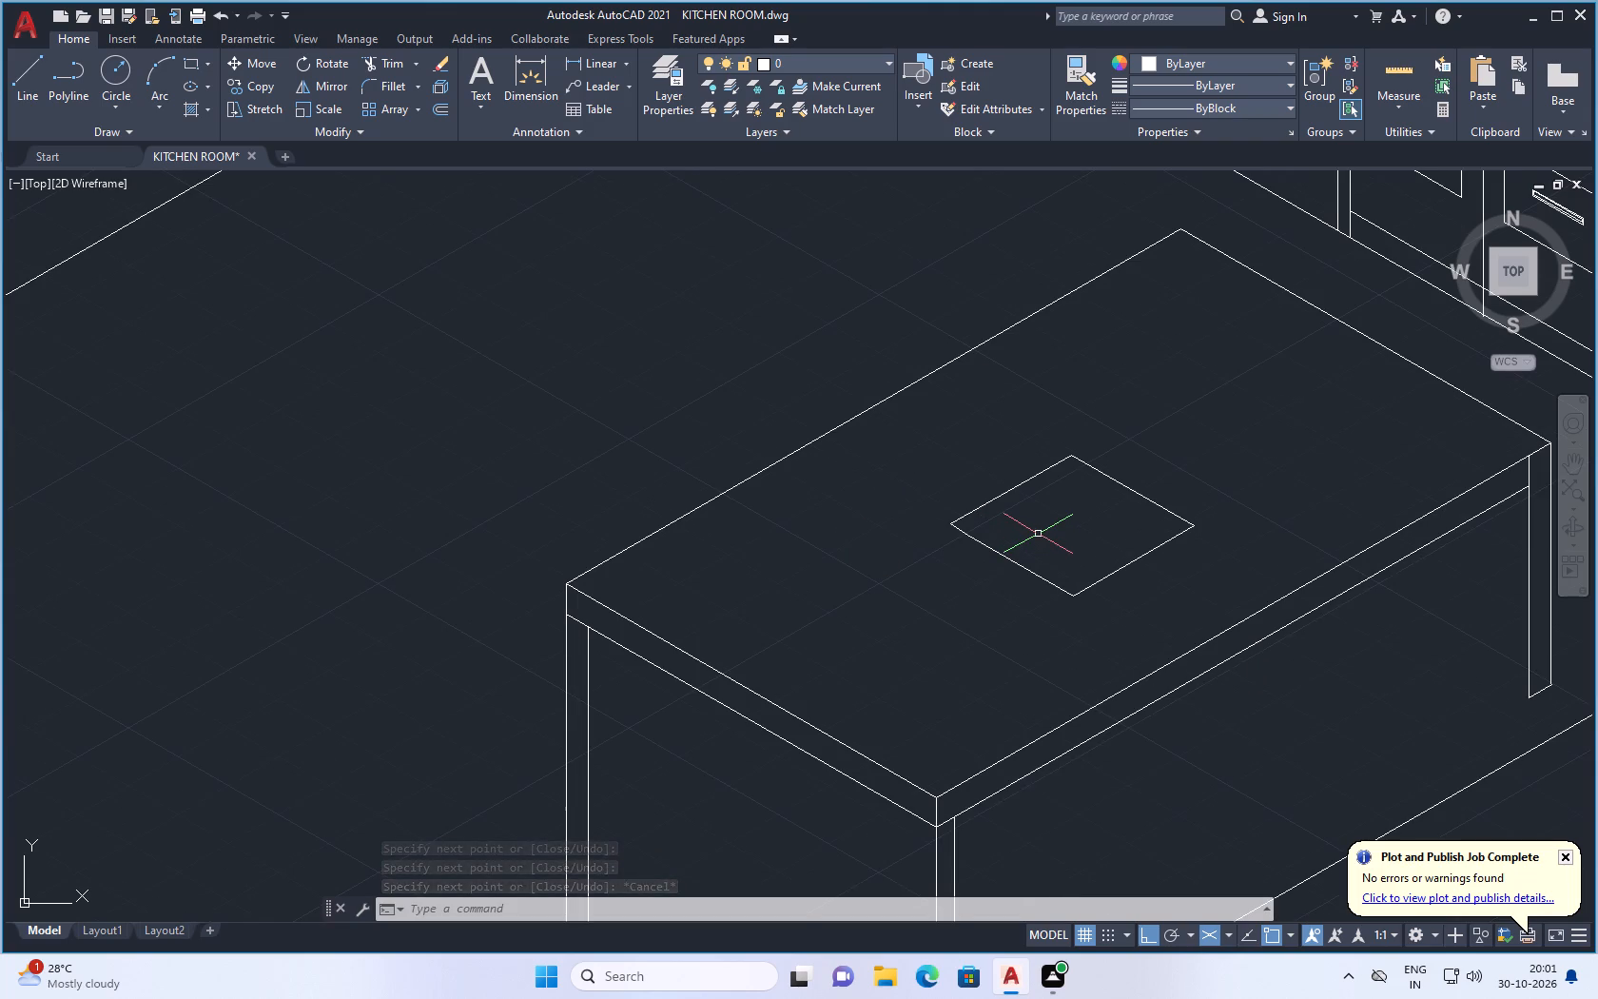
pyautogui.click(20, 69)
pyautogui.scroll(1, 1075, 593)
pyautogui.click(1068, 601)
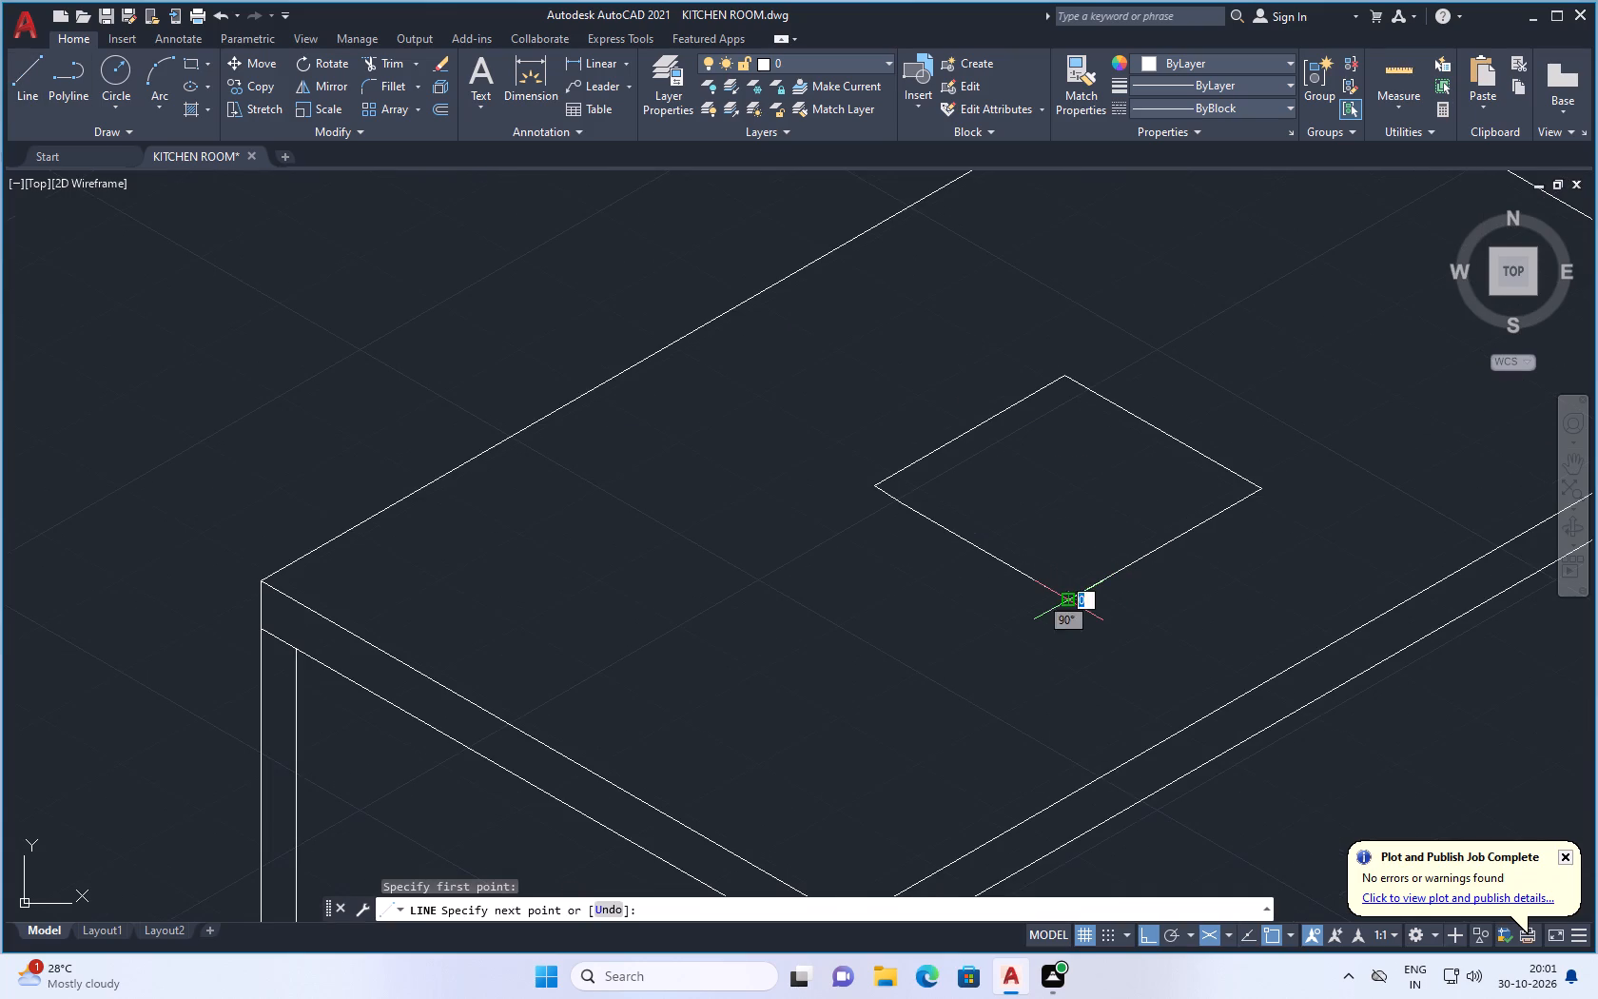
pyautogui.click(1223, 937)
pyautogui.click(1257, 836)
pyautogui.scroll(1, 1051, 551)
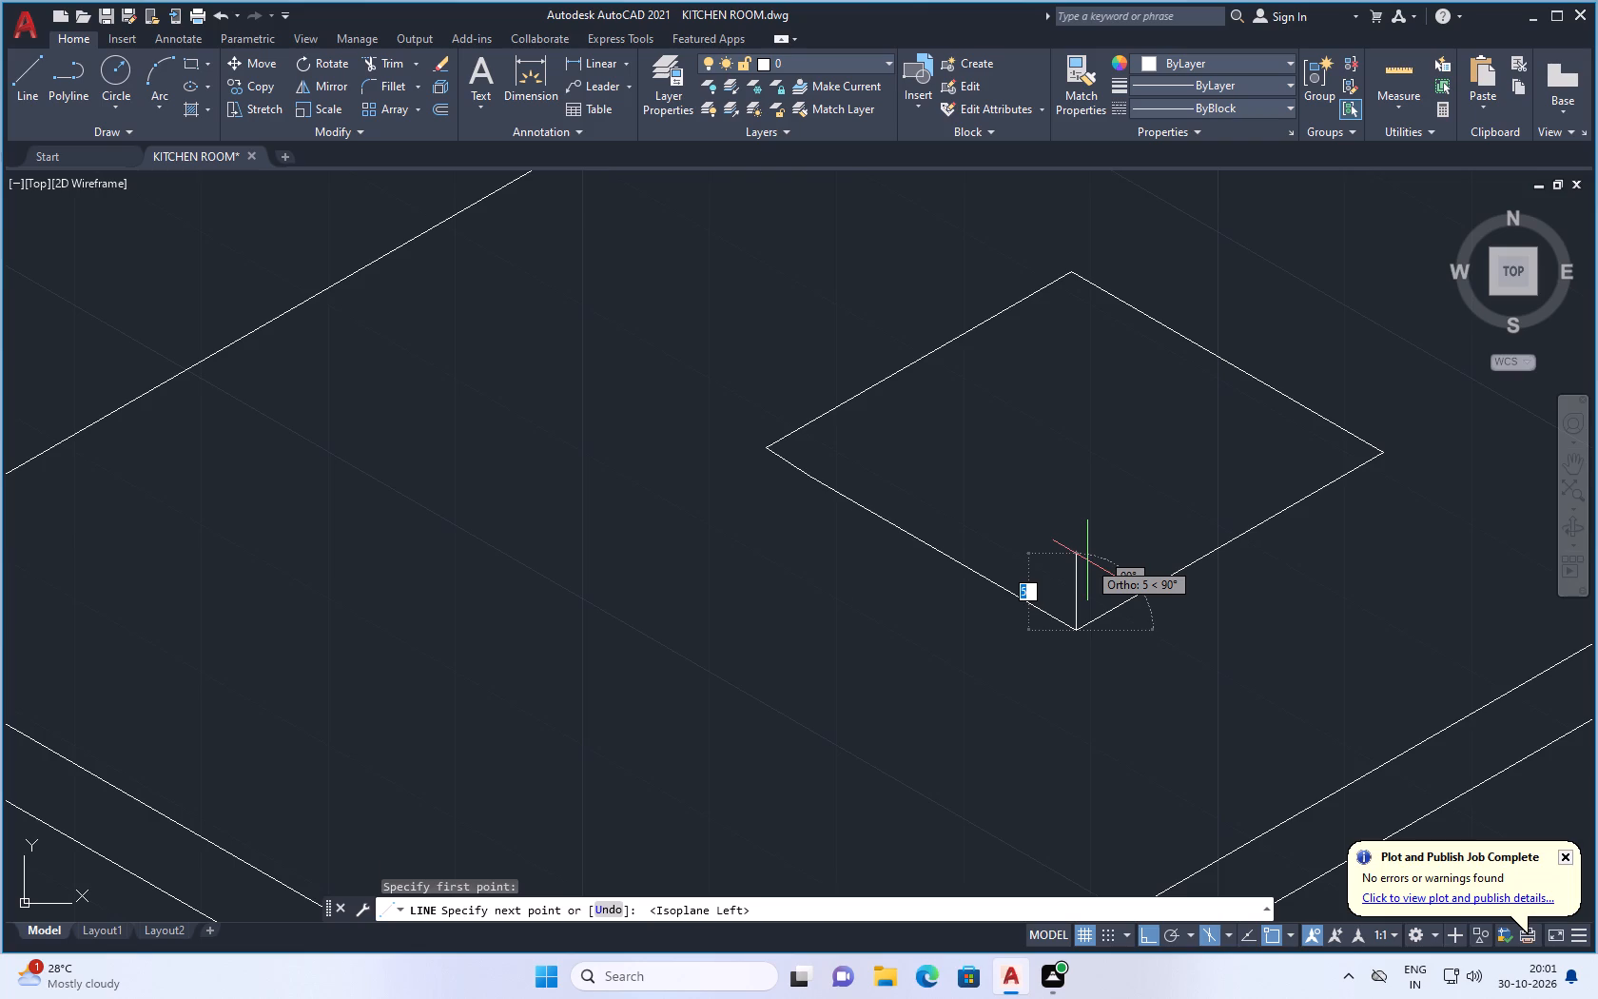
pyautogui.click(1087, 560)
pyautogui.press('Escape')
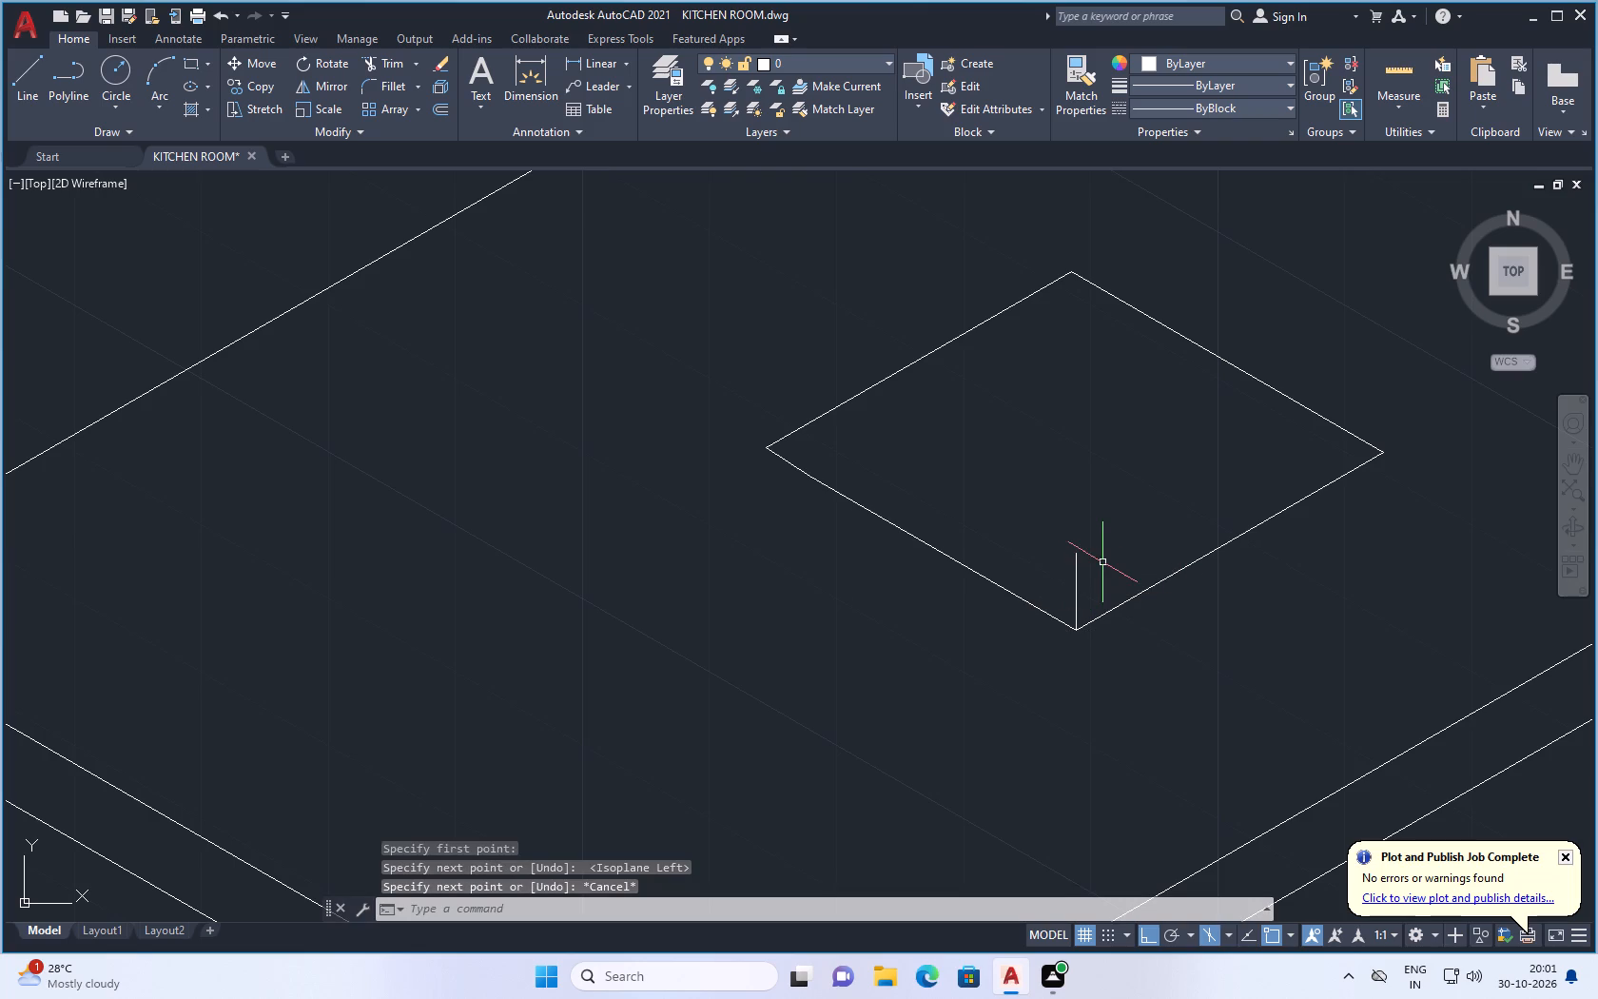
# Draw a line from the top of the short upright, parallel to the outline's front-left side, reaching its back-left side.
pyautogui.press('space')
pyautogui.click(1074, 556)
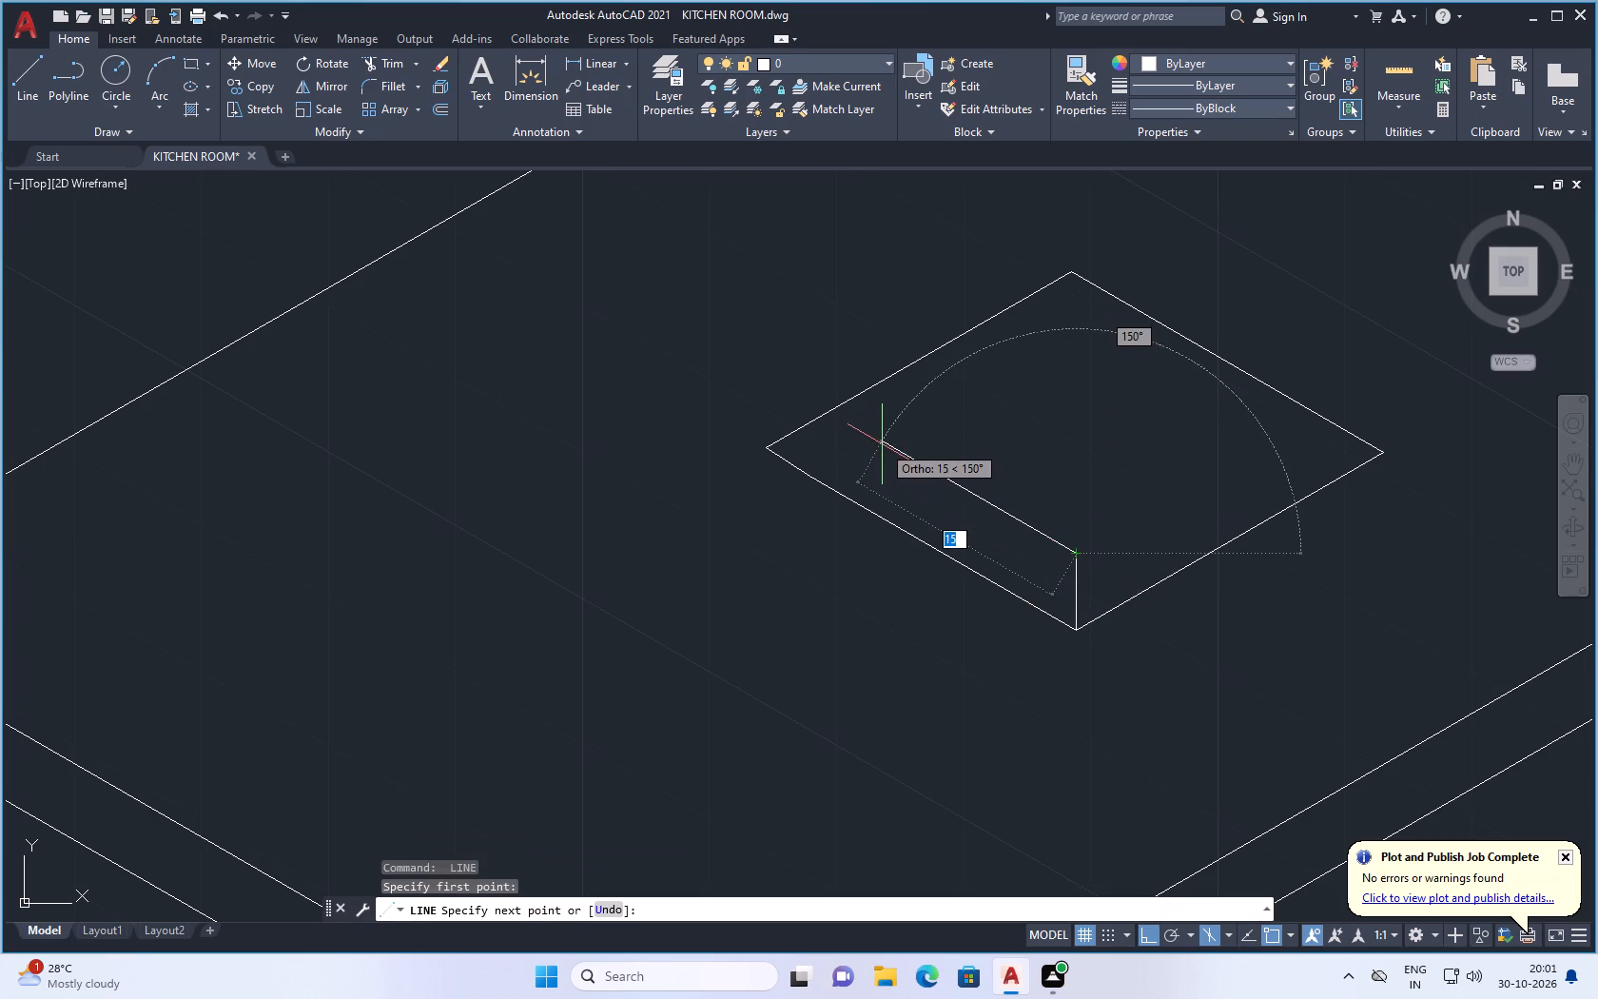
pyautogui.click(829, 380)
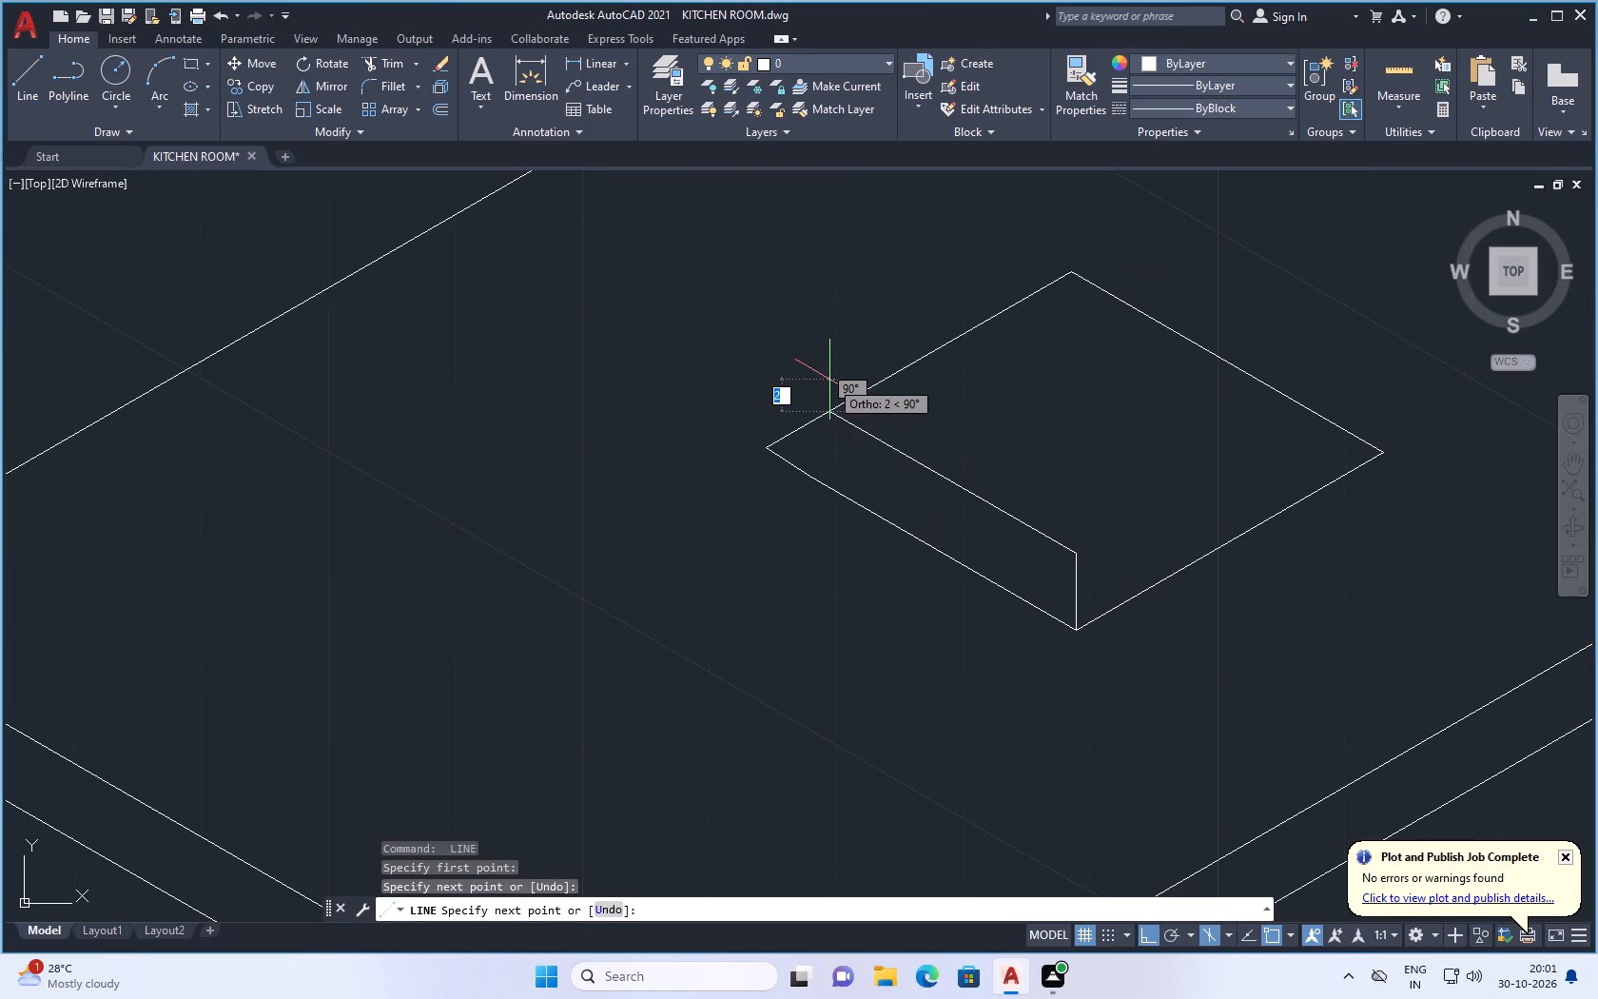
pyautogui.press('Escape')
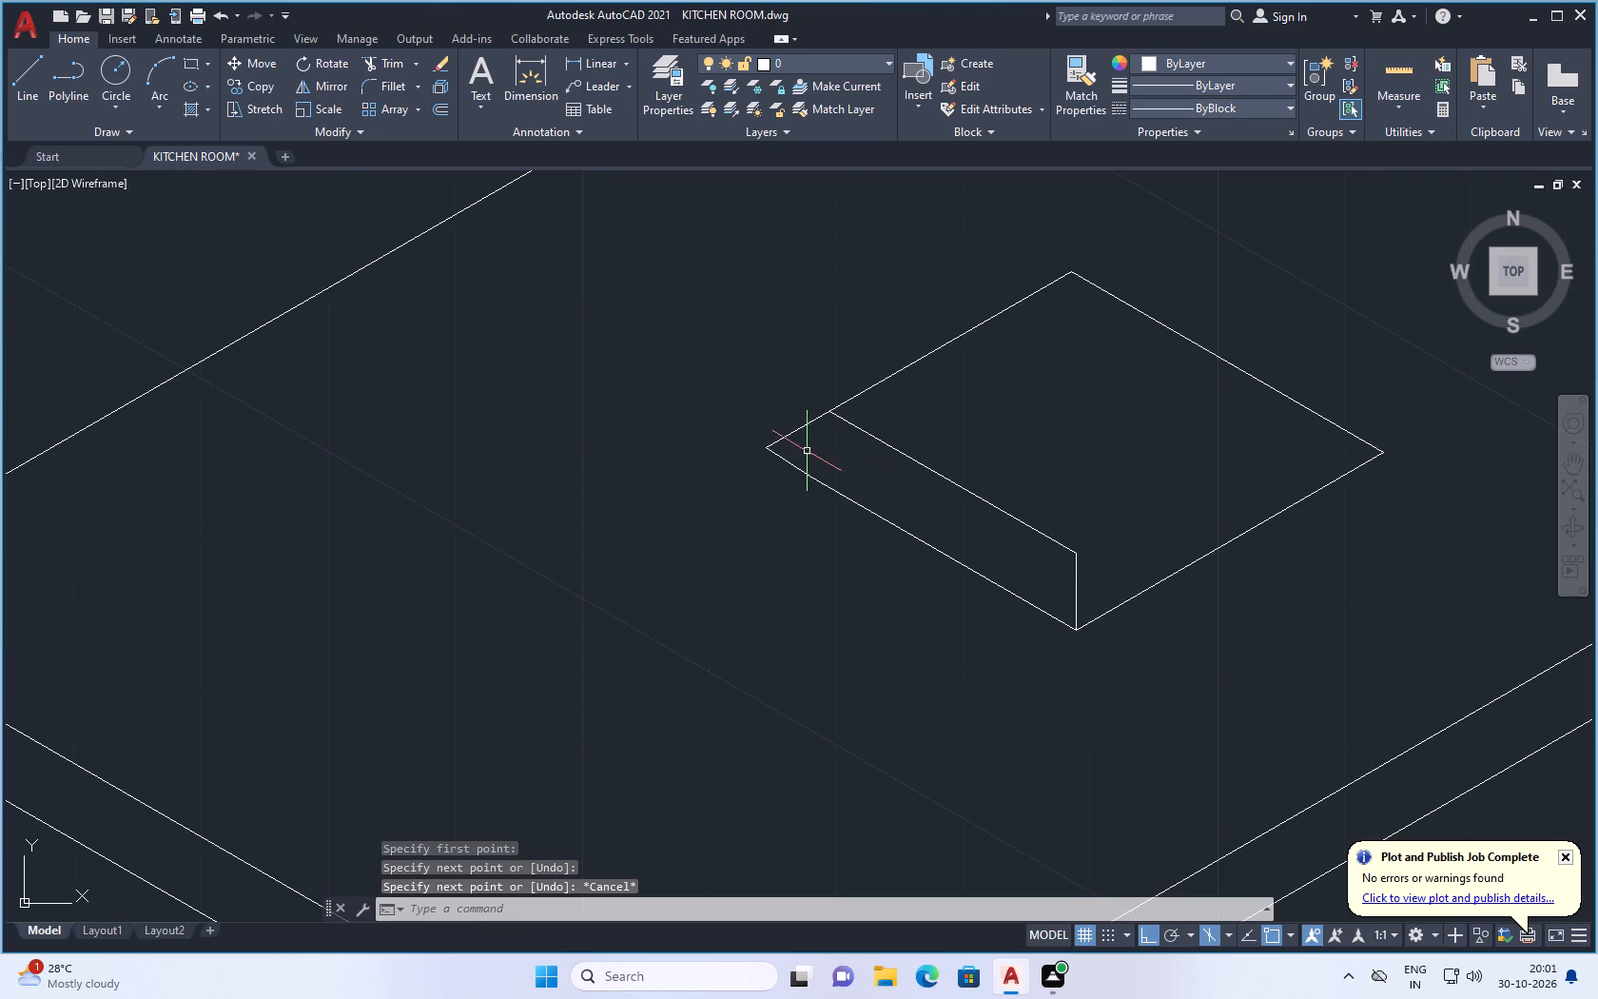
# Draw a matching short vertical line up from the square outline's left corner.
pyautogui.scroll(-1, 863, 491)
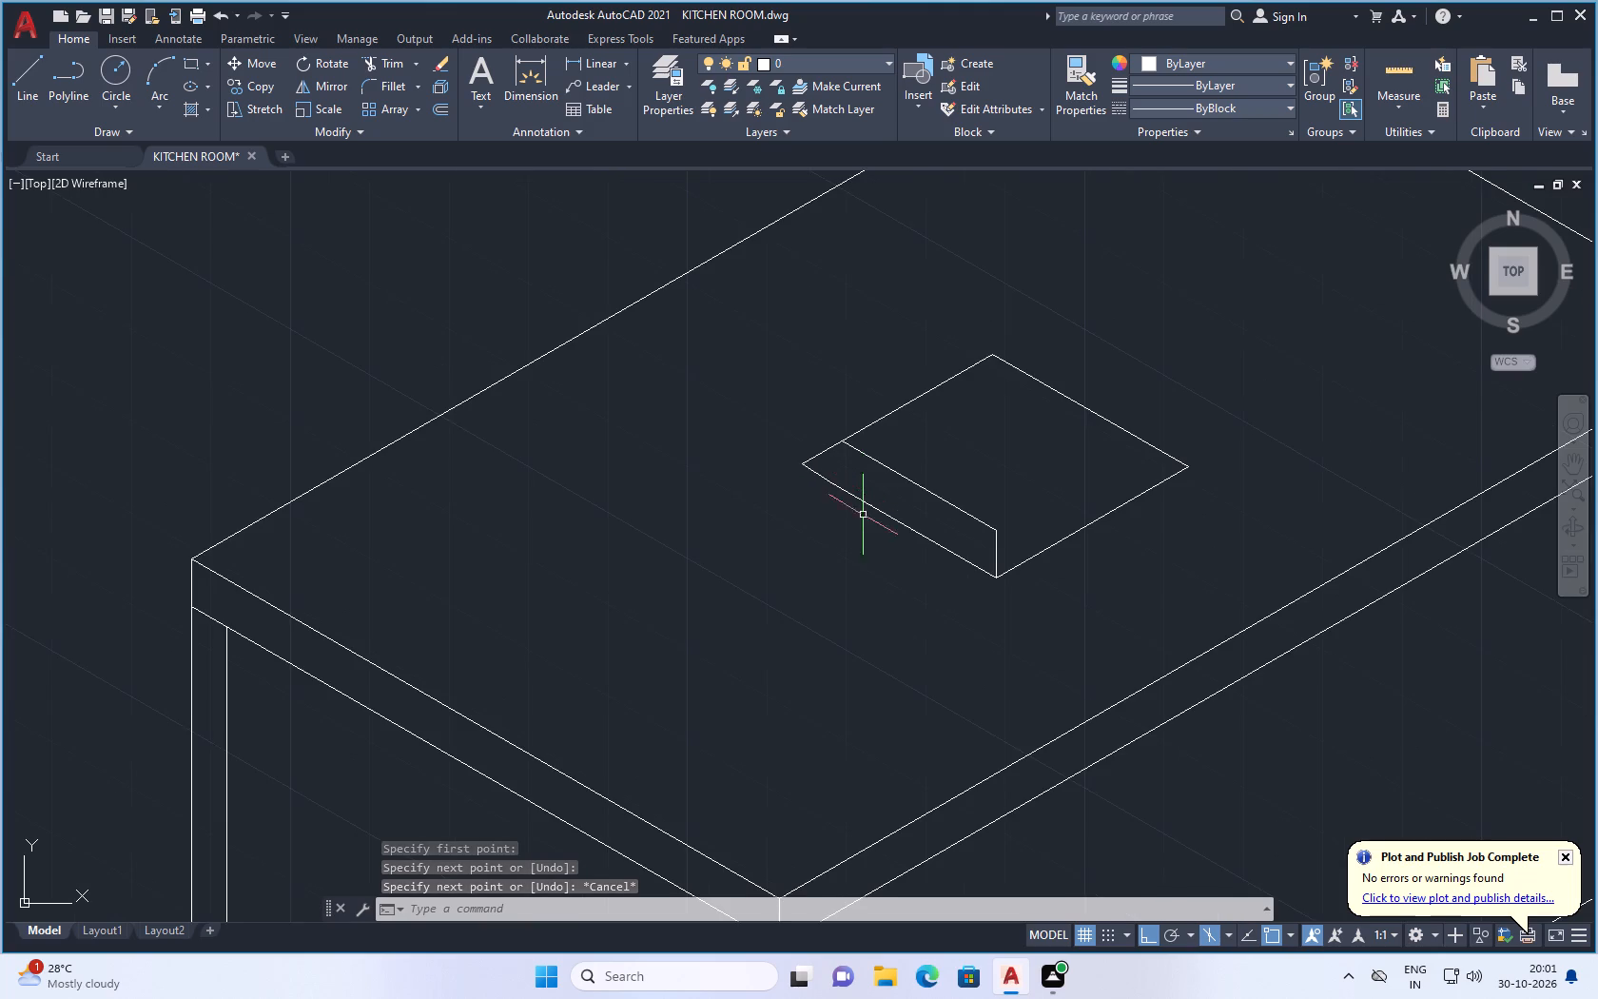
pyautogui.scroll(2, 772, 532)
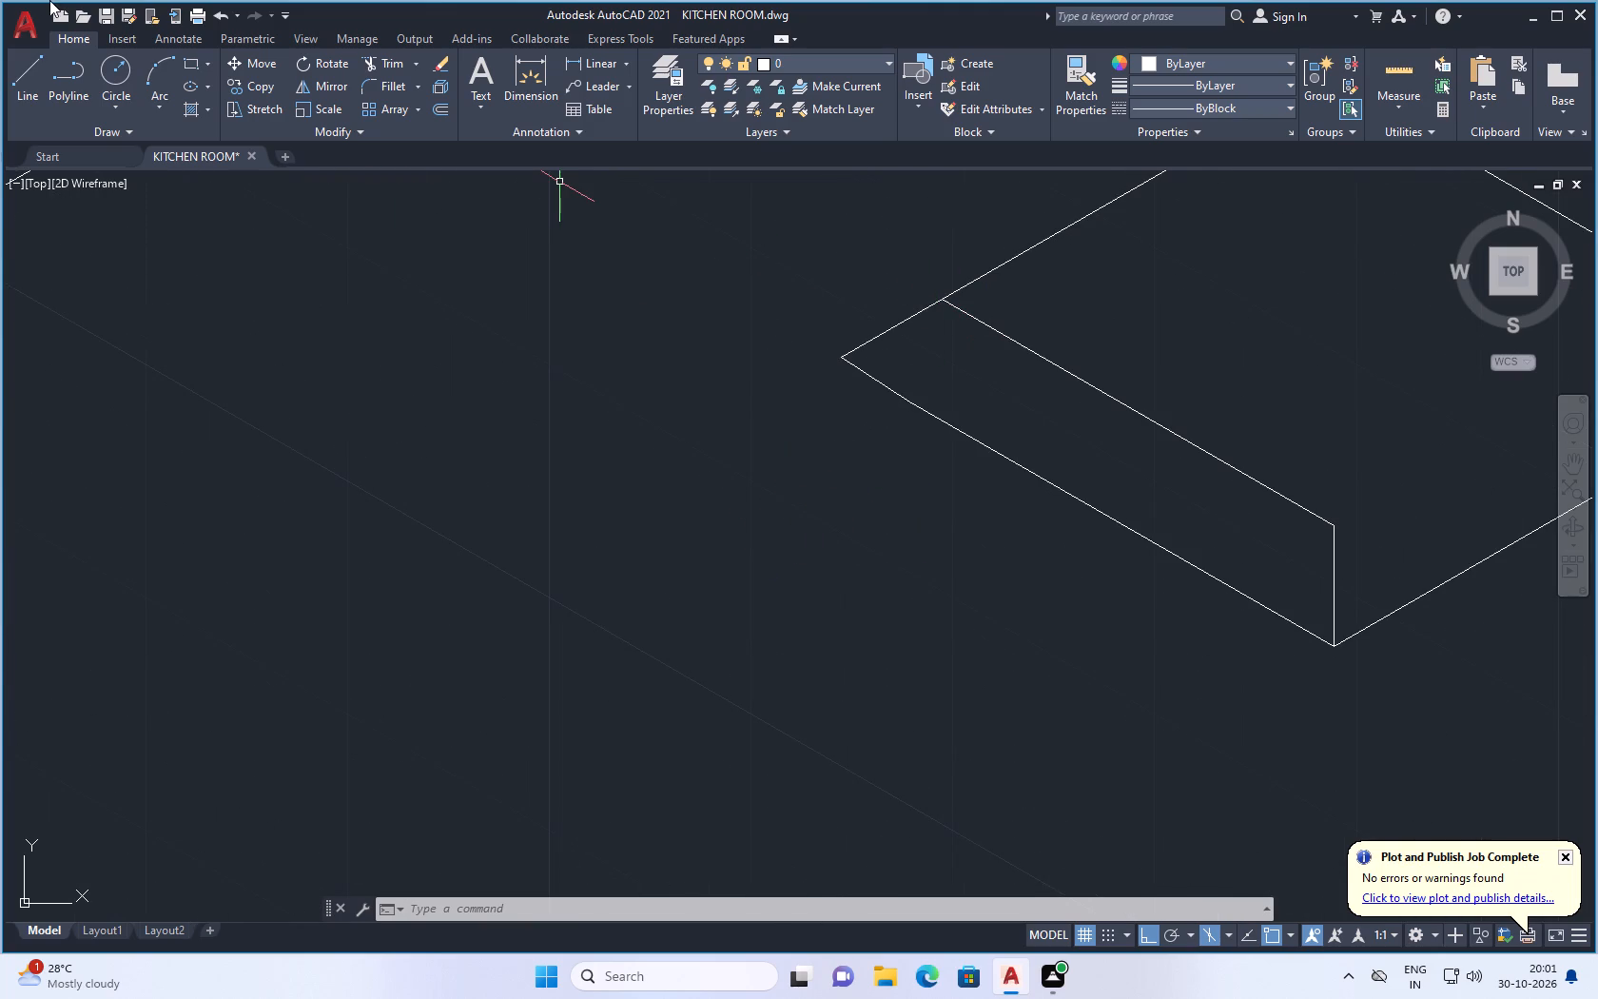
pyautogui.click(29, 87)
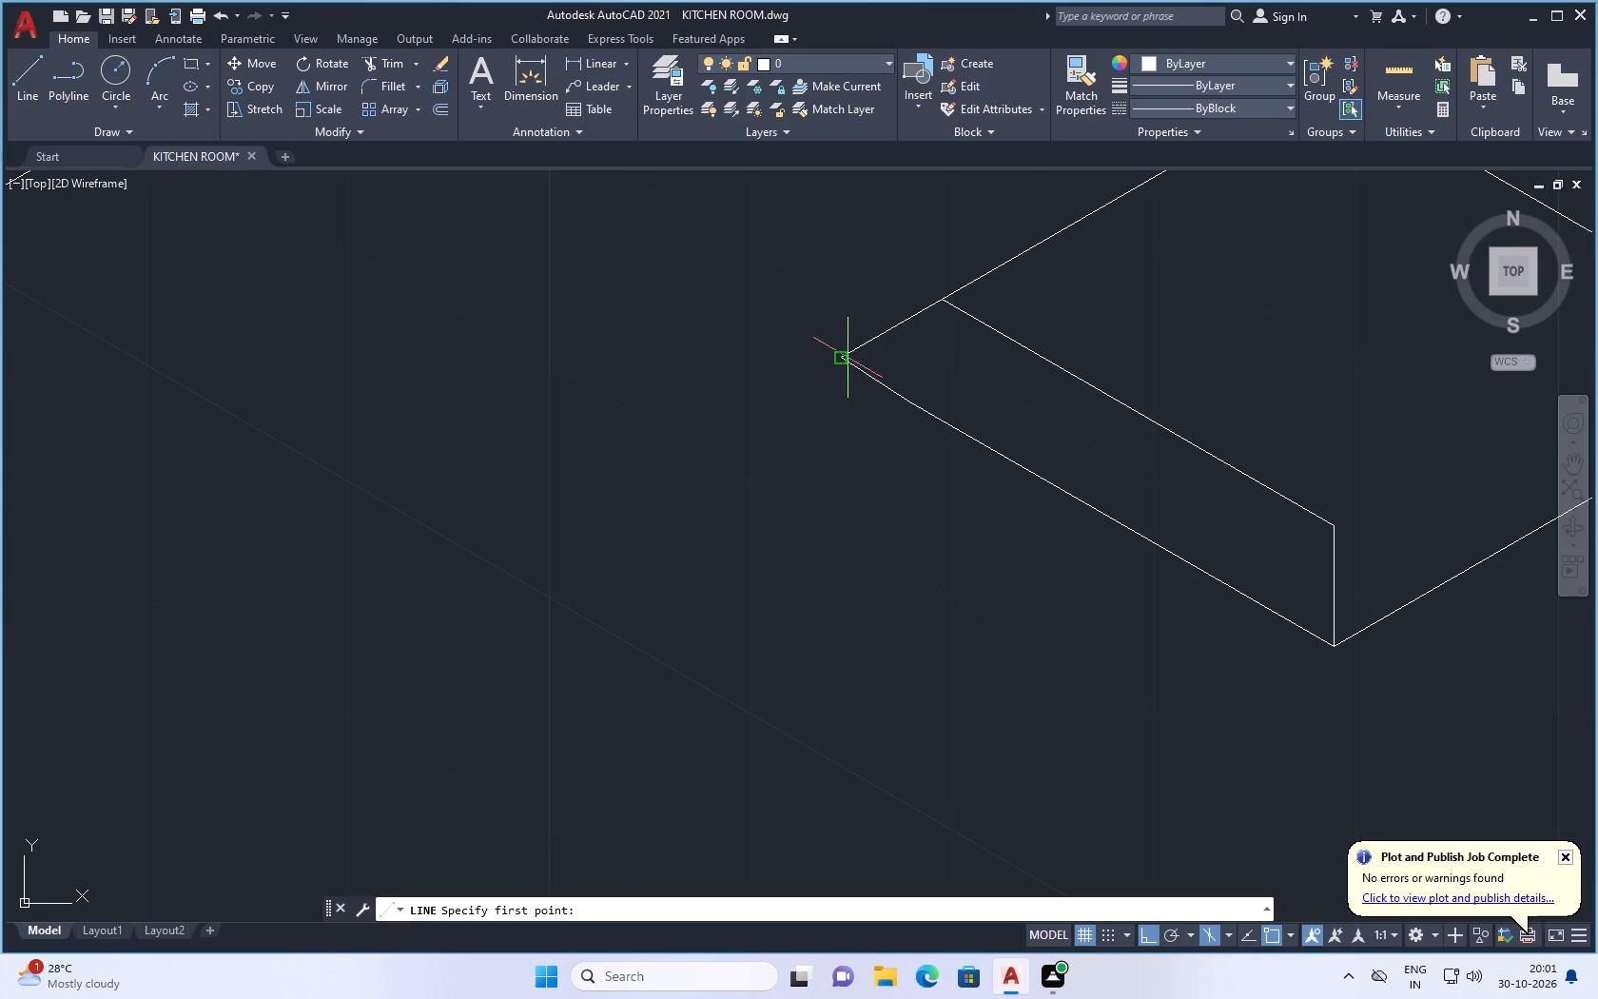
pyautogui.click(847, 359)
pyautogui.click(871, 258)
pyautogui.press('Escape')
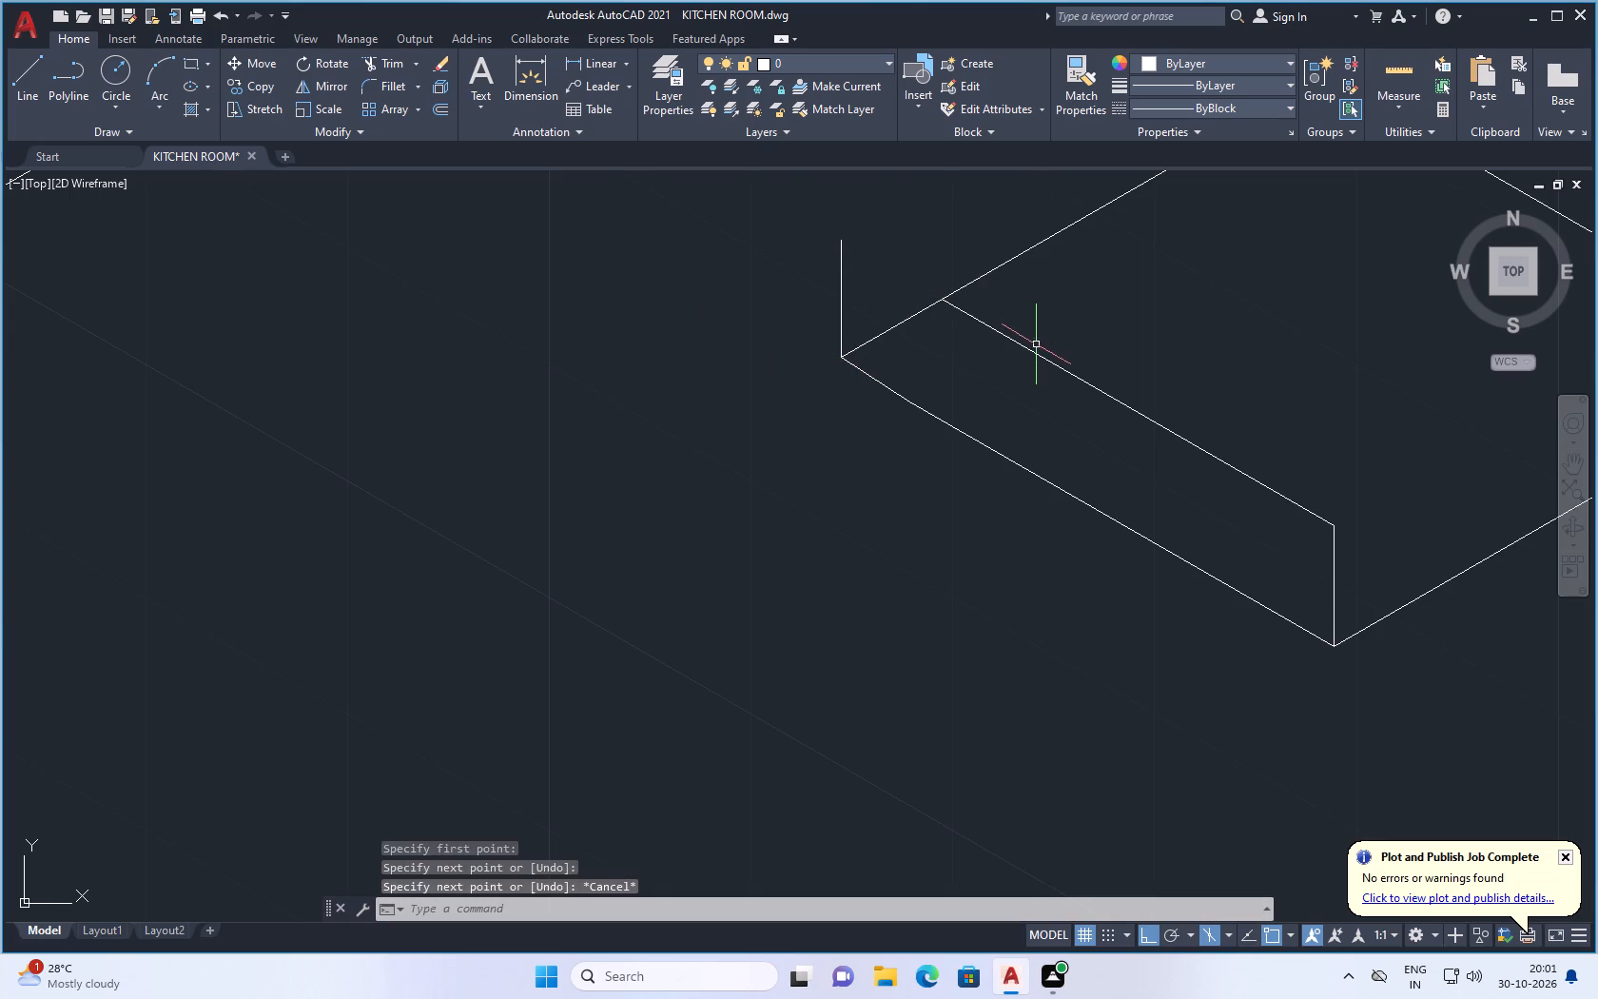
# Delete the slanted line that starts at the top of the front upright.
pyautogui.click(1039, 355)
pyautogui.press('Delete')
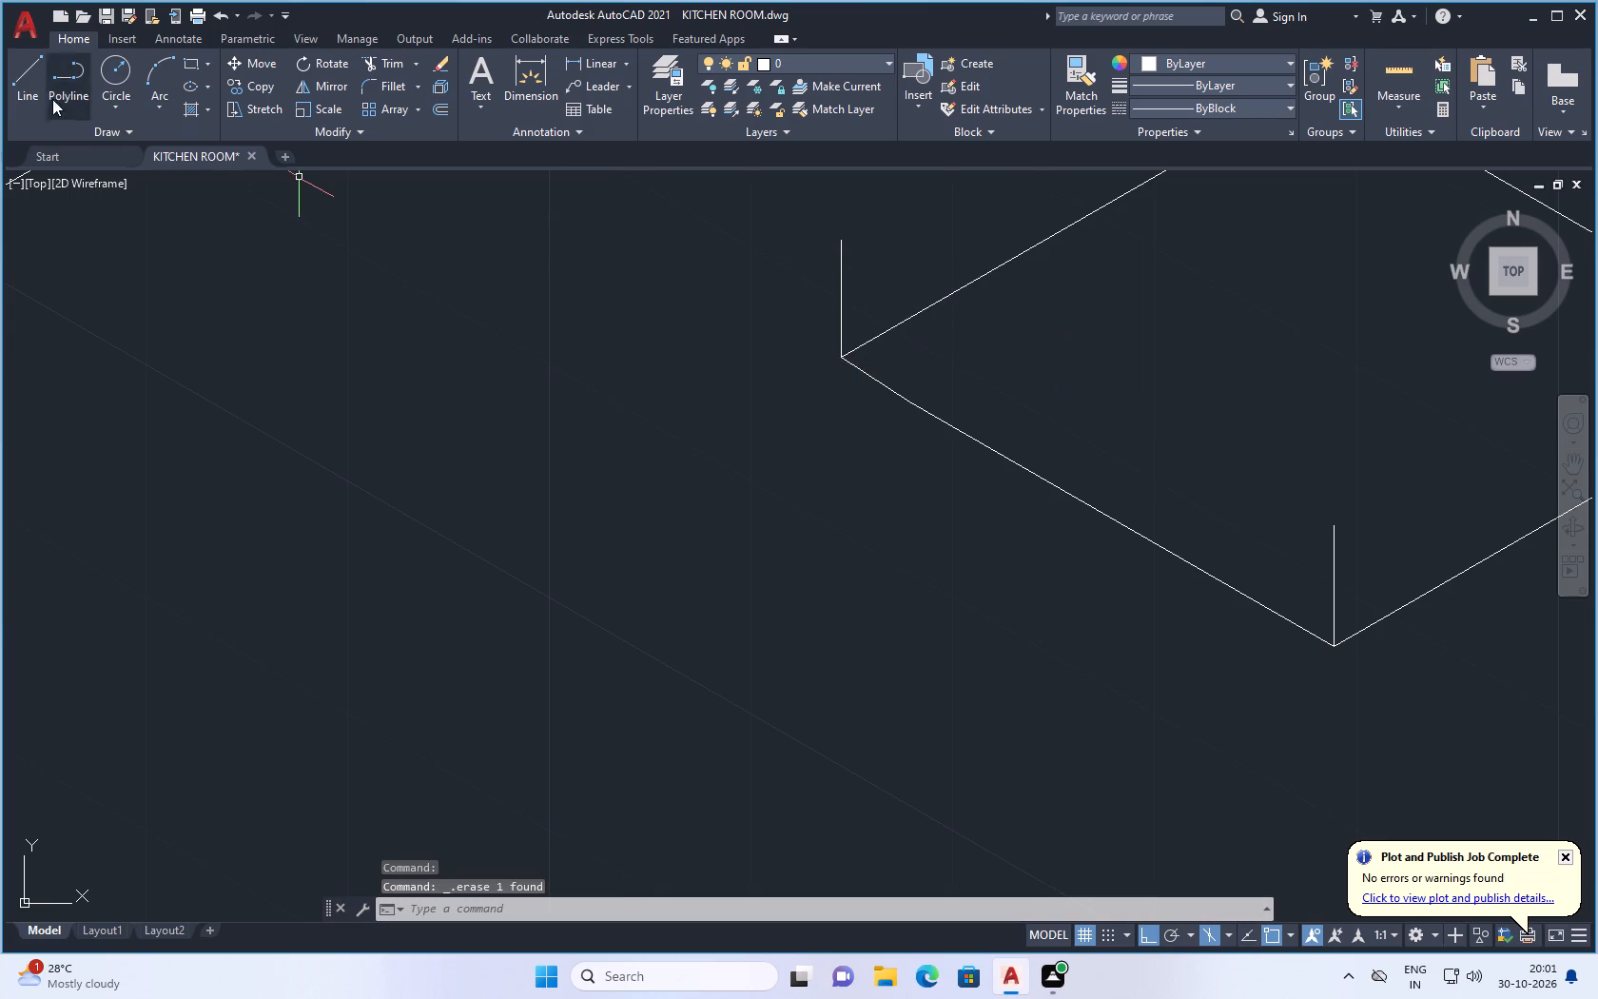
# Draw a line joining the tops of the left and front uprights to close the box's front-left face.
pyautogui.moveTo(20, 73); pyautogui.dragTo(30, 75)
pyautogui.click(845, 243)
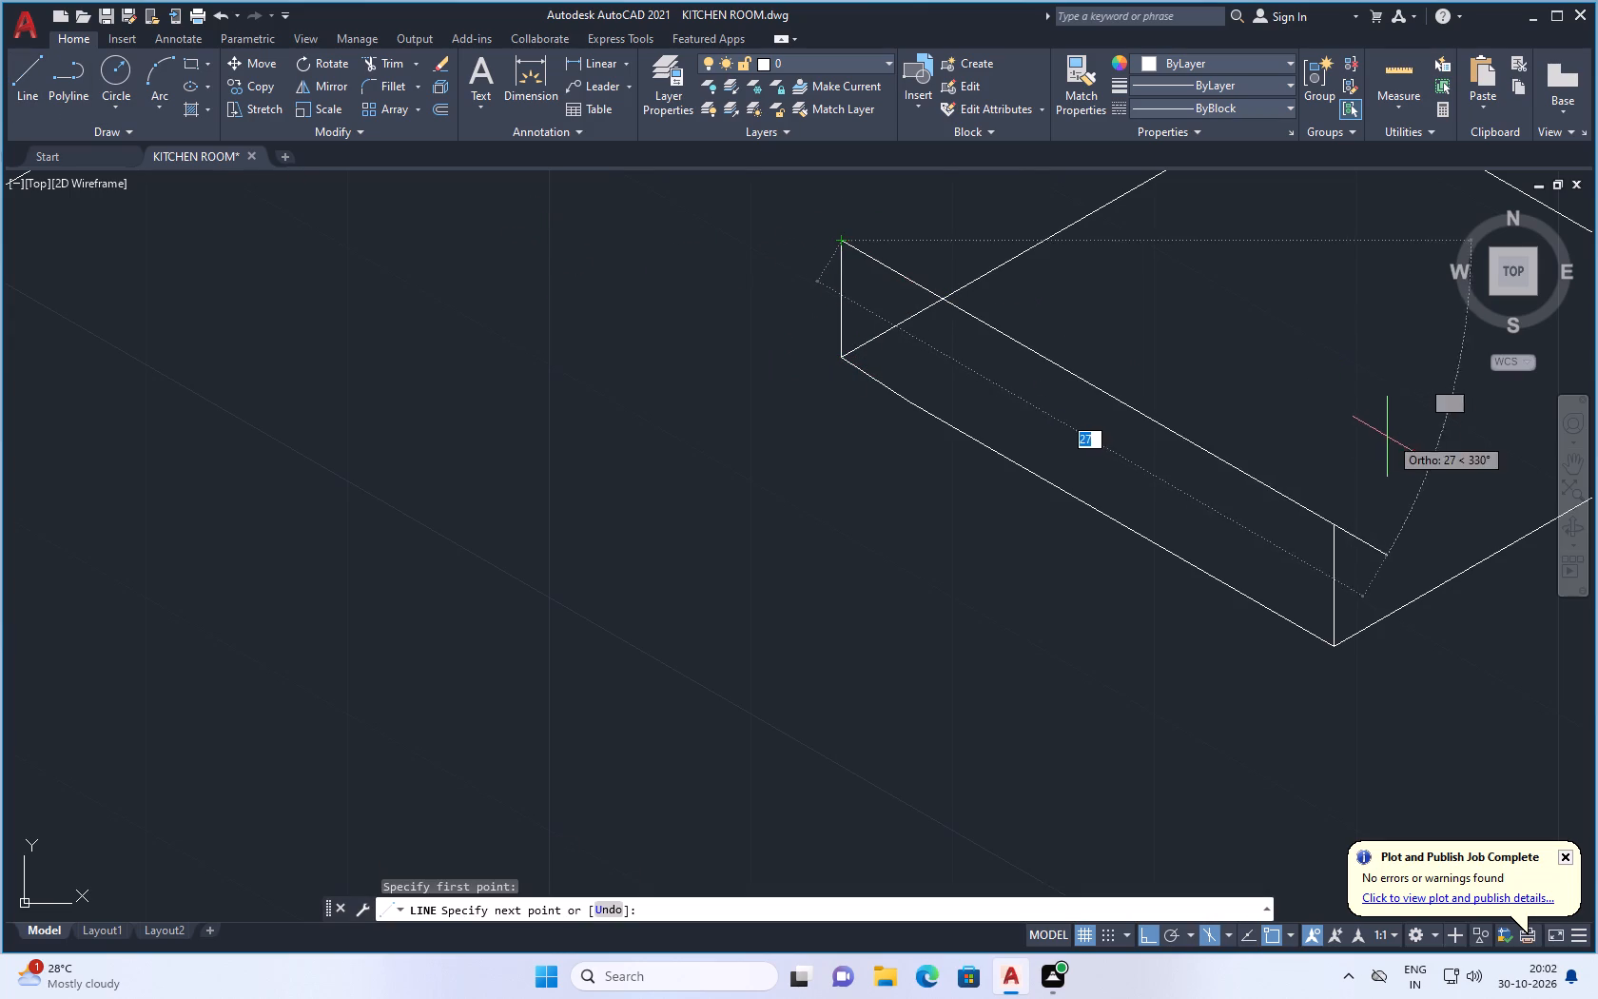
pyautogui.click(1336, 532)
pyautogui.press('Escape')
# Switch to the top isoplane, draw the front-right face's upper edge about 24 units long, and close it to the outline's right corner.
pyautogui.scroll(-3, 1102, 606)
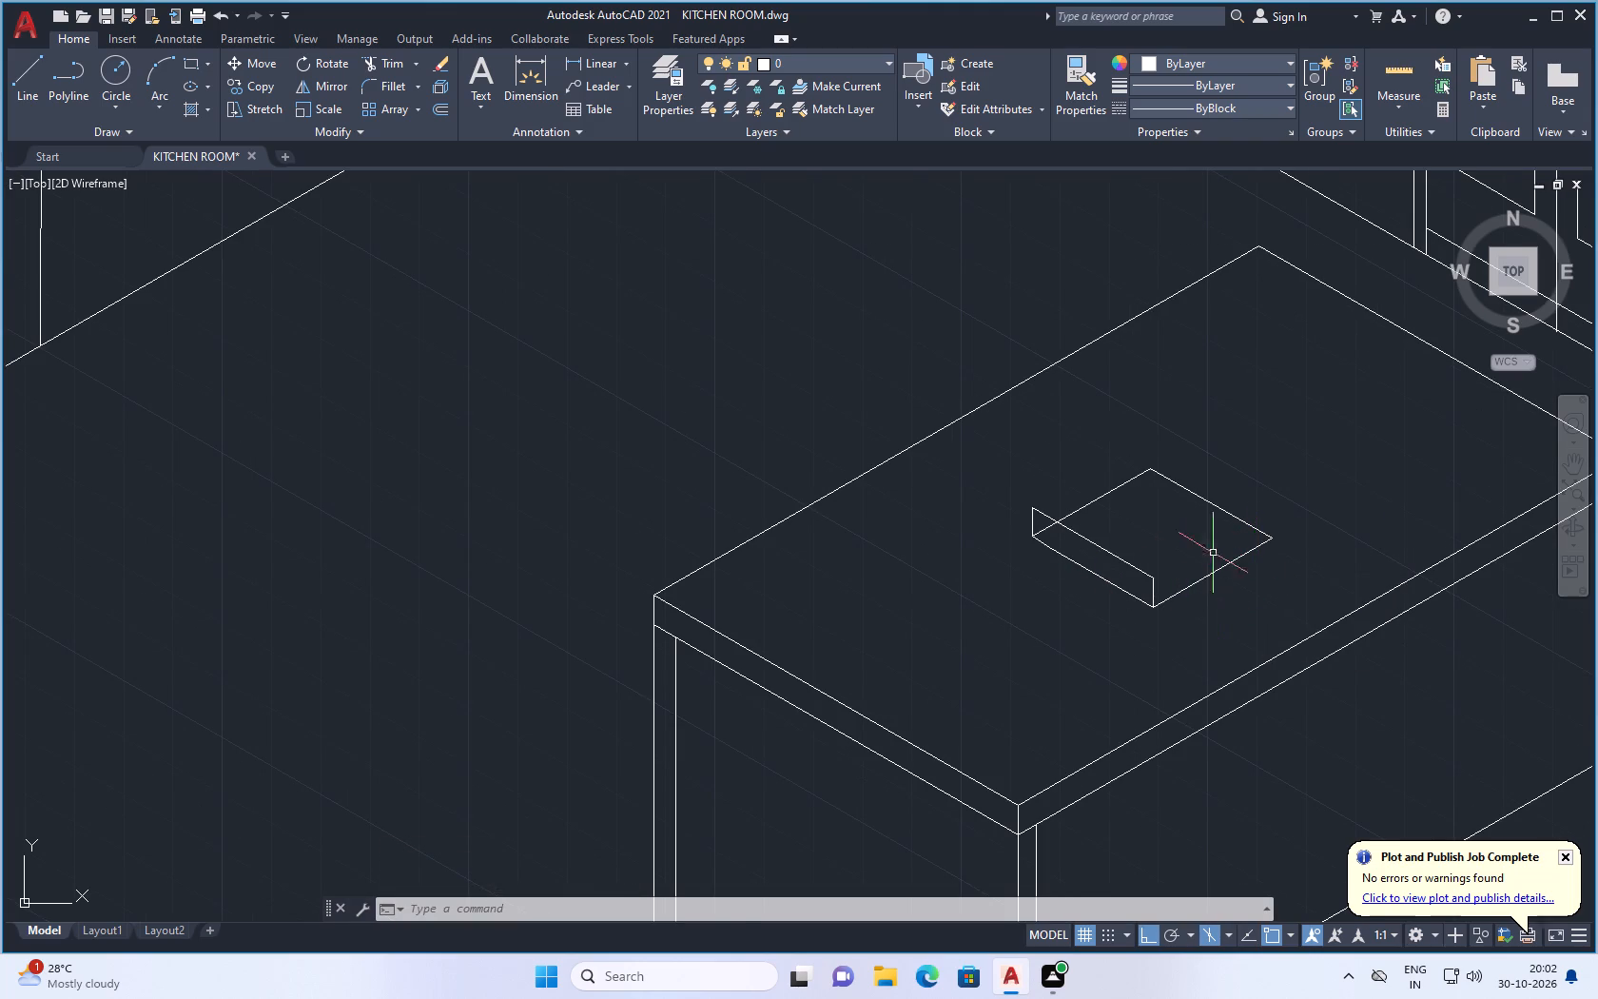
pyautogui.scroll(1, 1320, 525)
pyautogui.press('space')
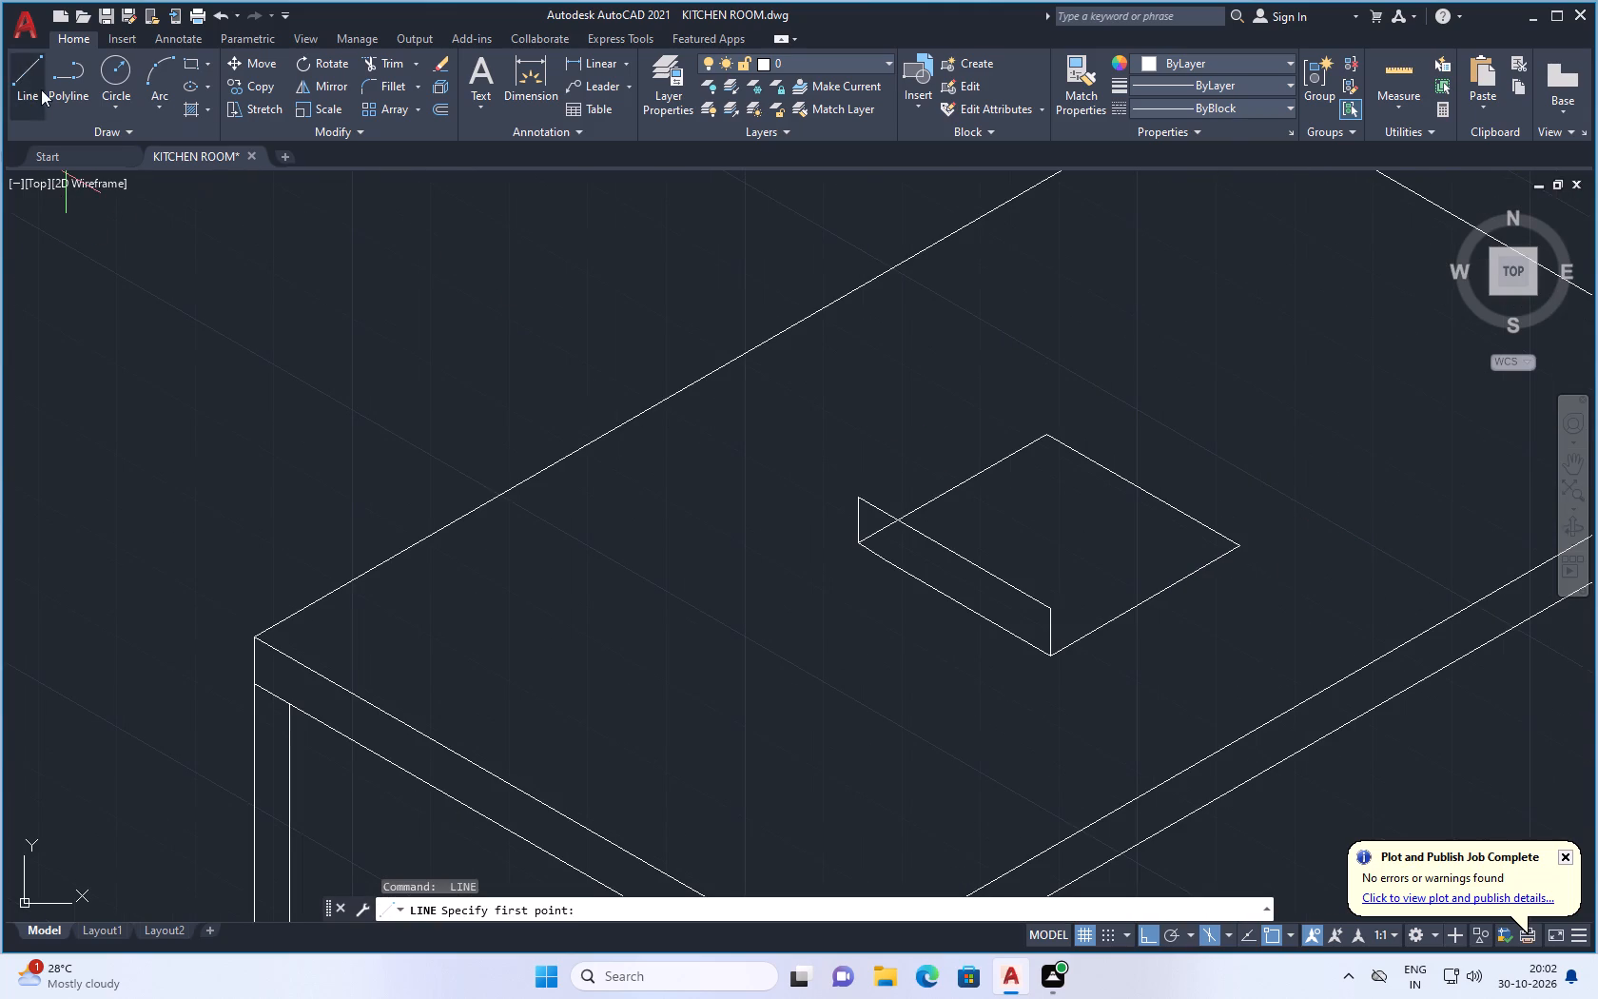
pyautogui.click(27, 74)
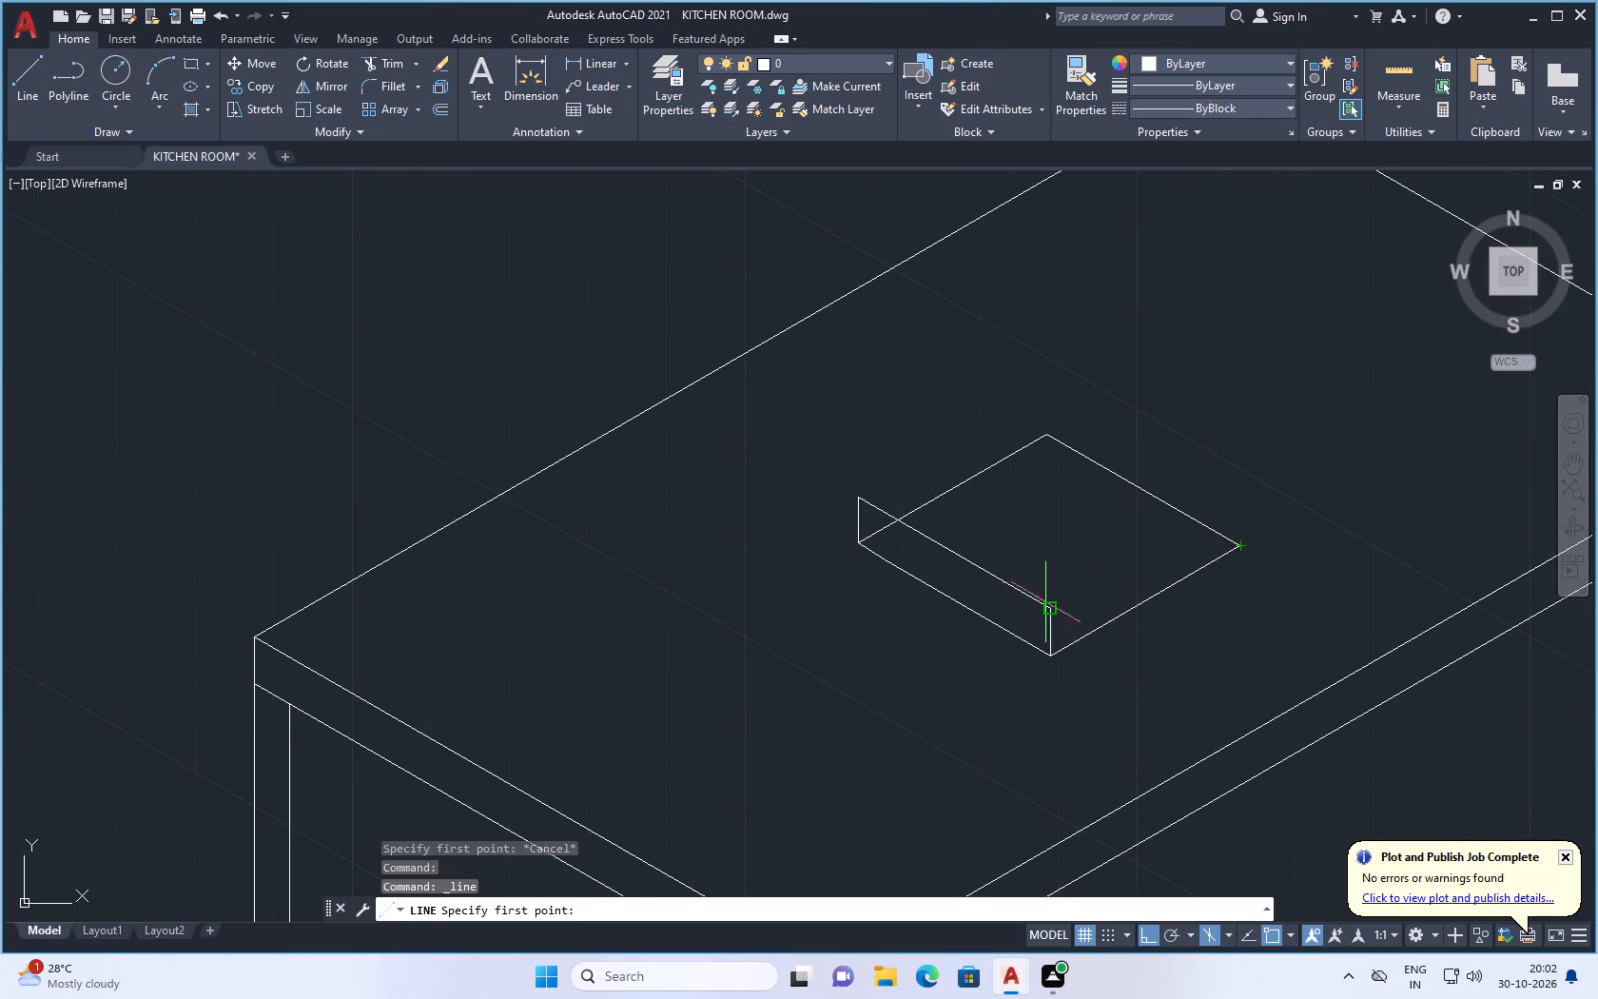
pyautogui.click(1048, 610)
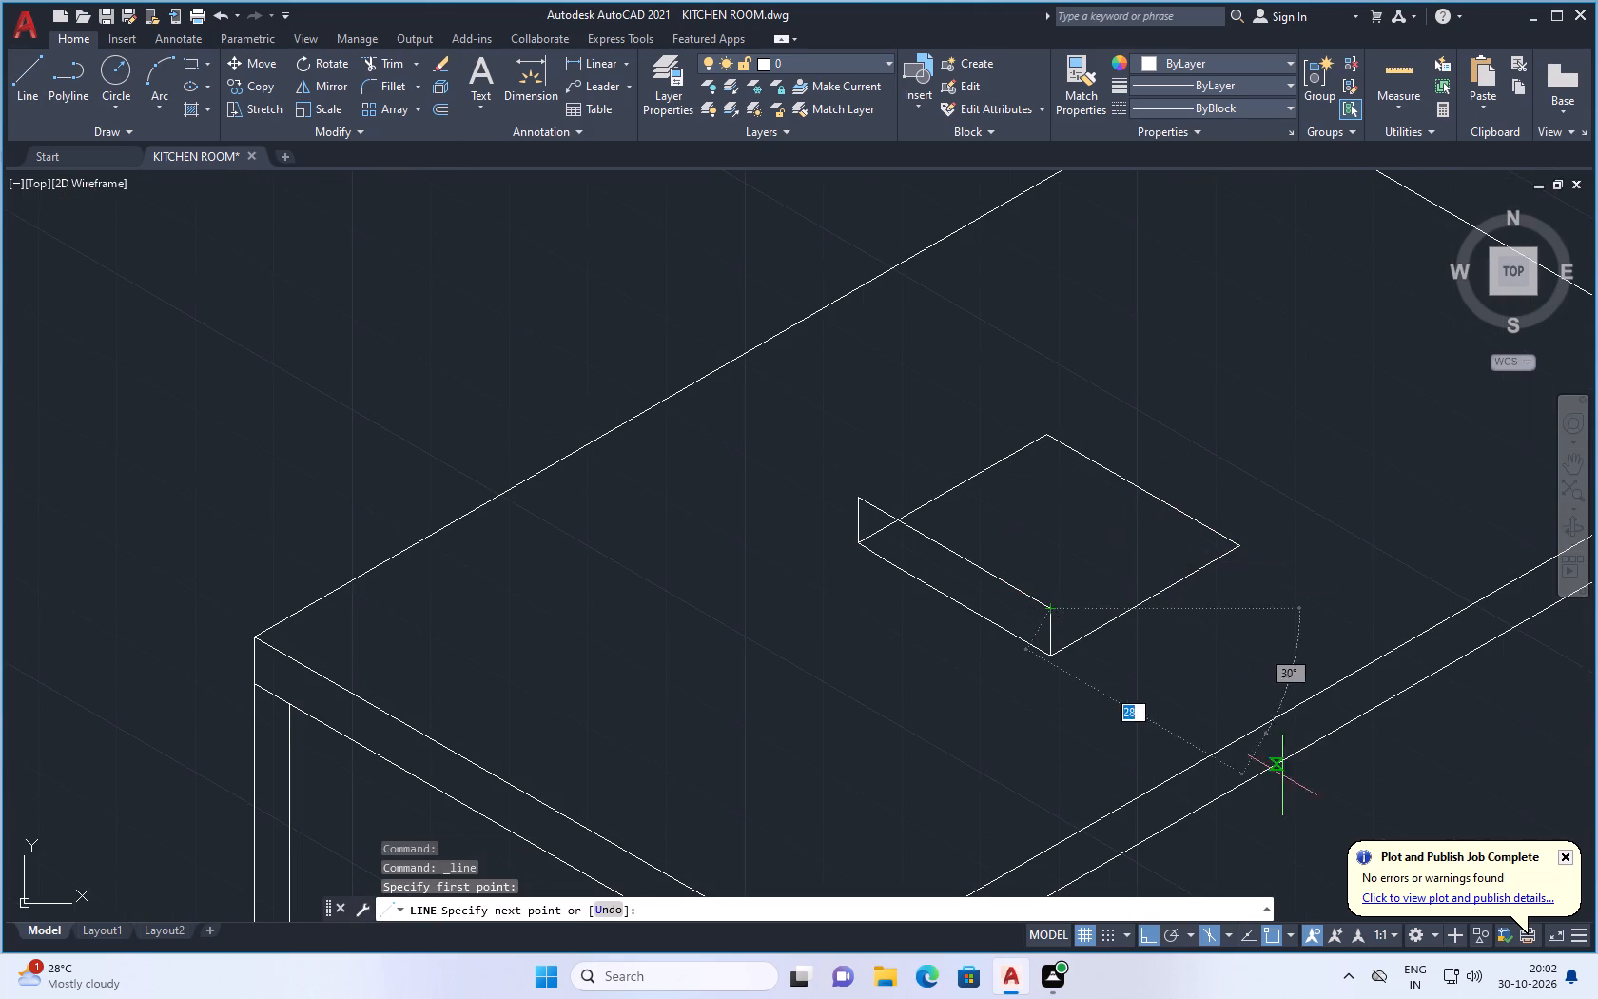
pyautogui.click(1227, 935)
pyautogui.moveTo(1264, 875); pyautogui.dragTo(1267, 866)
pyautogui.scroll(1, 1263, 543)
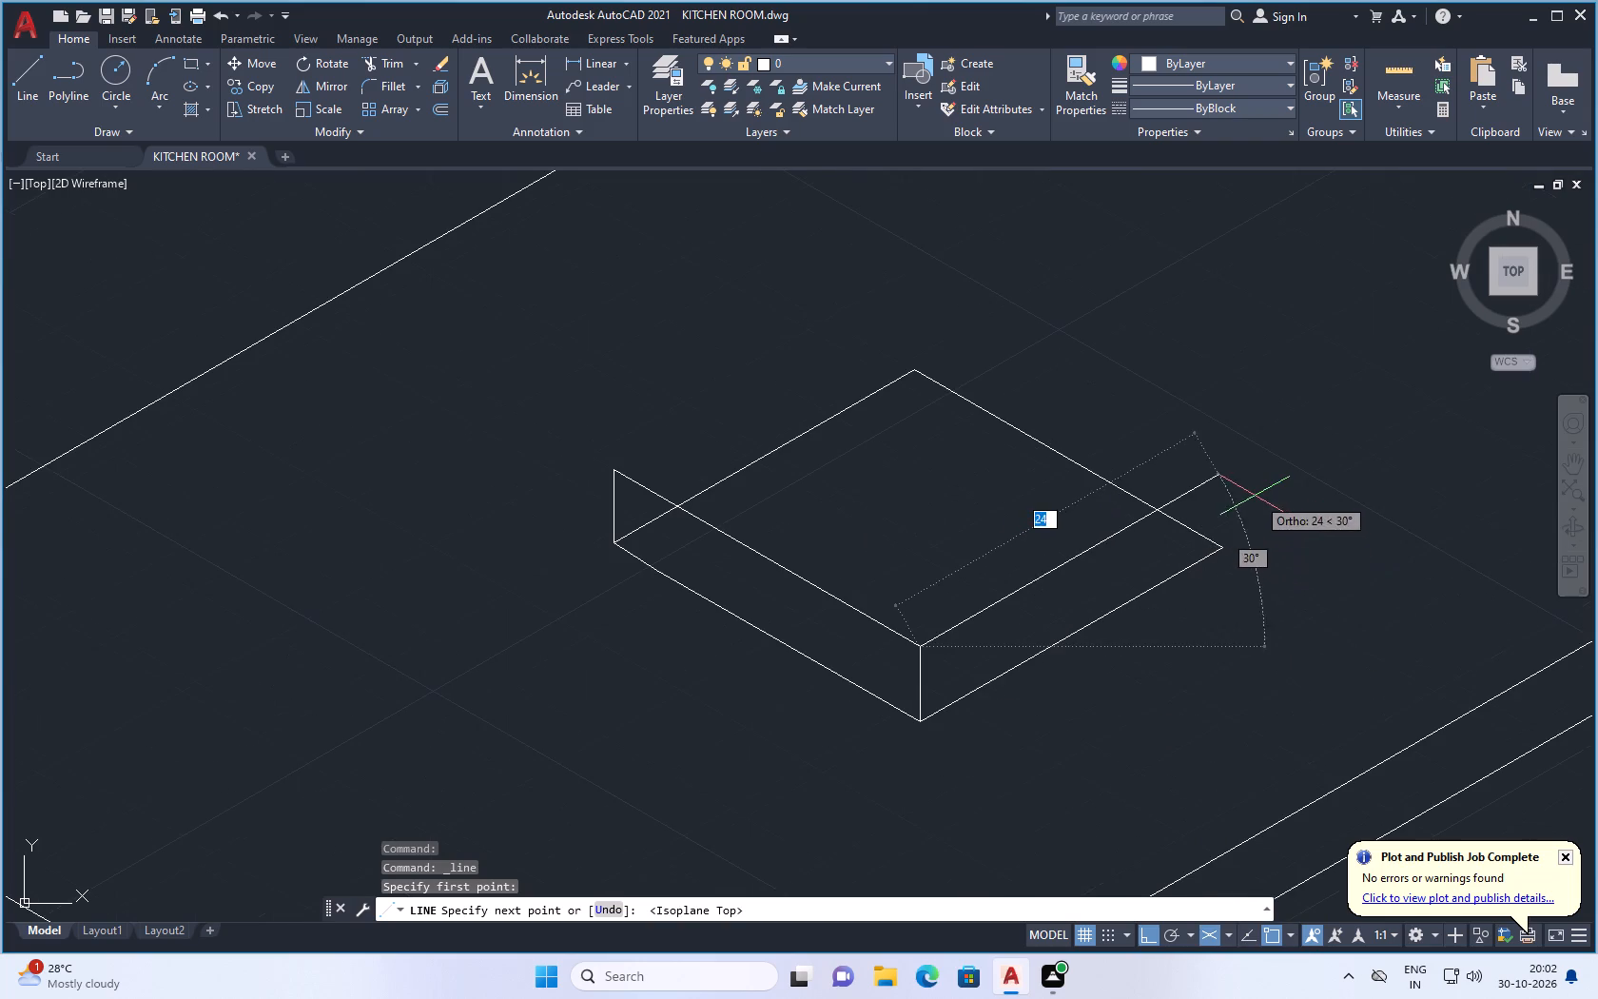
pyautogui.click(1213, 481)
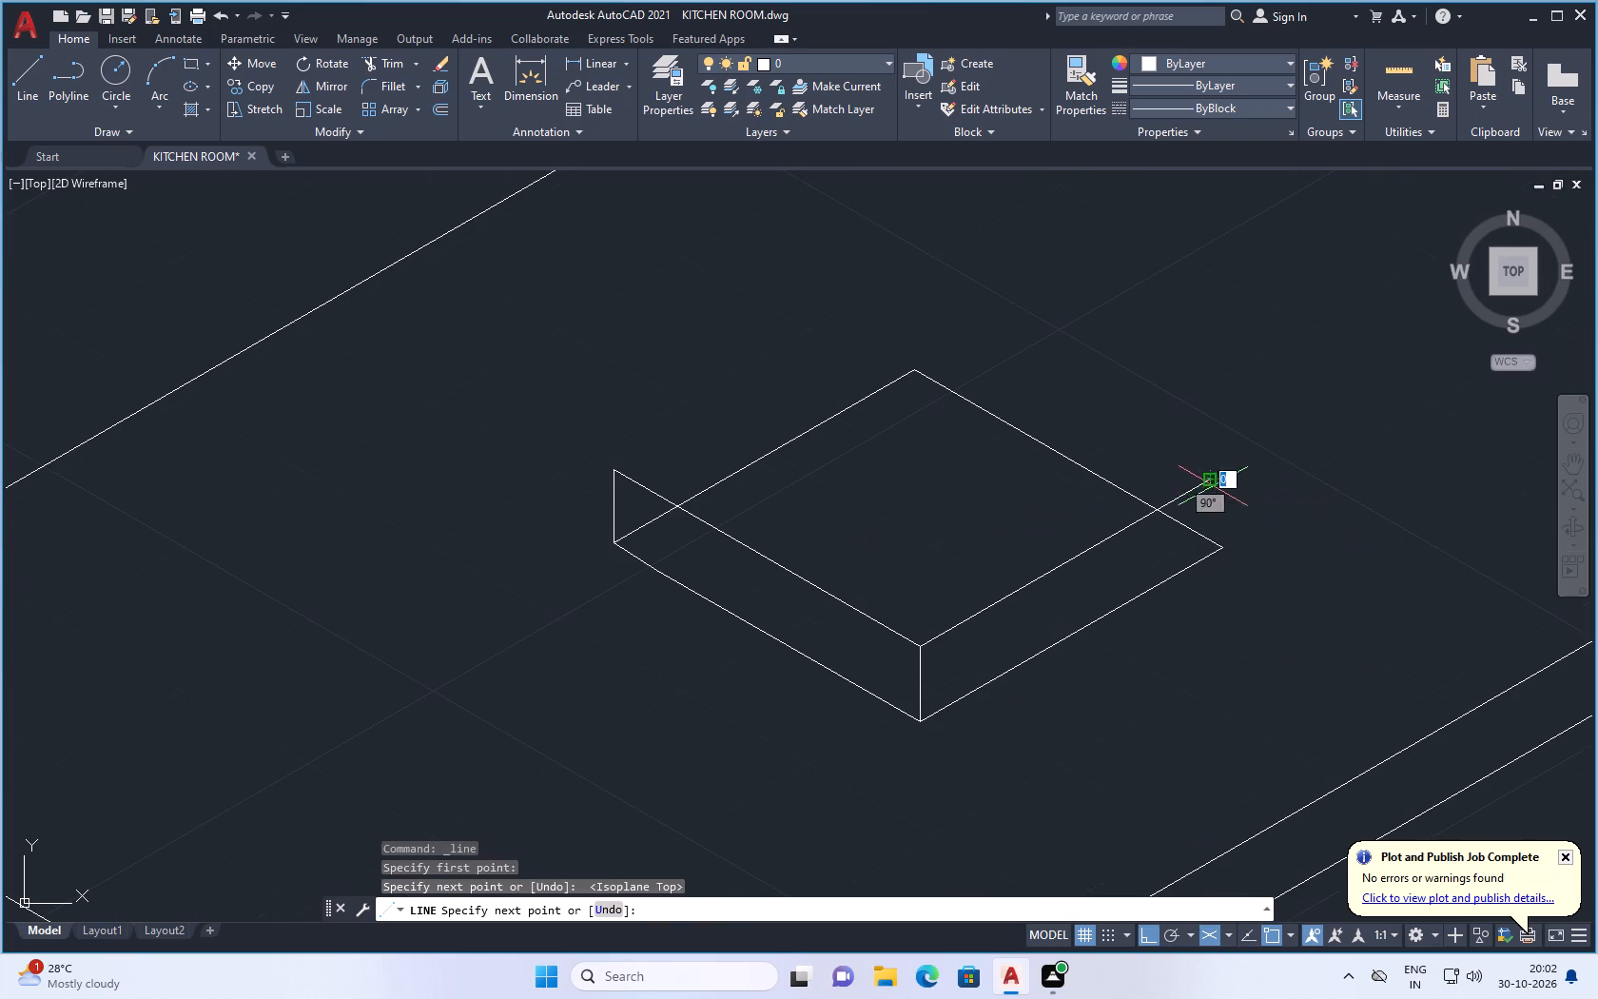
pyautogui.click(1224, 557)
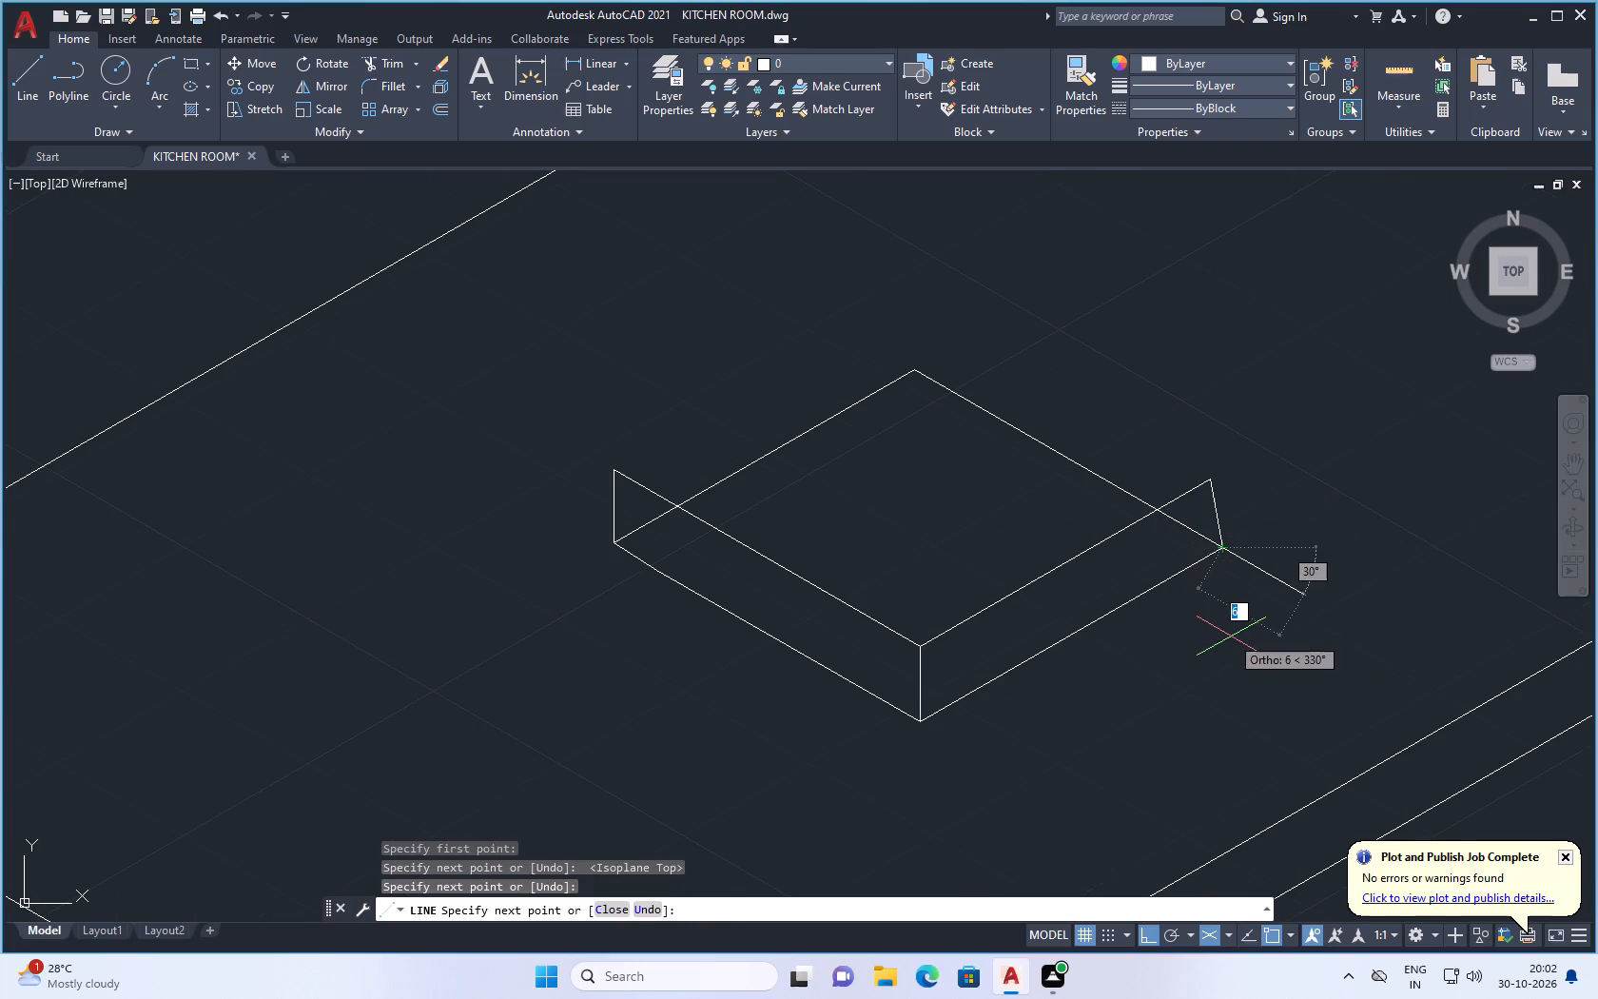
pyautogui.press('Escape')
# Copy the smaller potted plant in the counter corner, including its pot and rim, into the low square box on the dining table, with Ortho off.
pyautogui.scroll(-3, 1162, 650)
pyautogui.scroll(1, 1111, 638)
pyautogui.scroll(-1, 1076, 638)
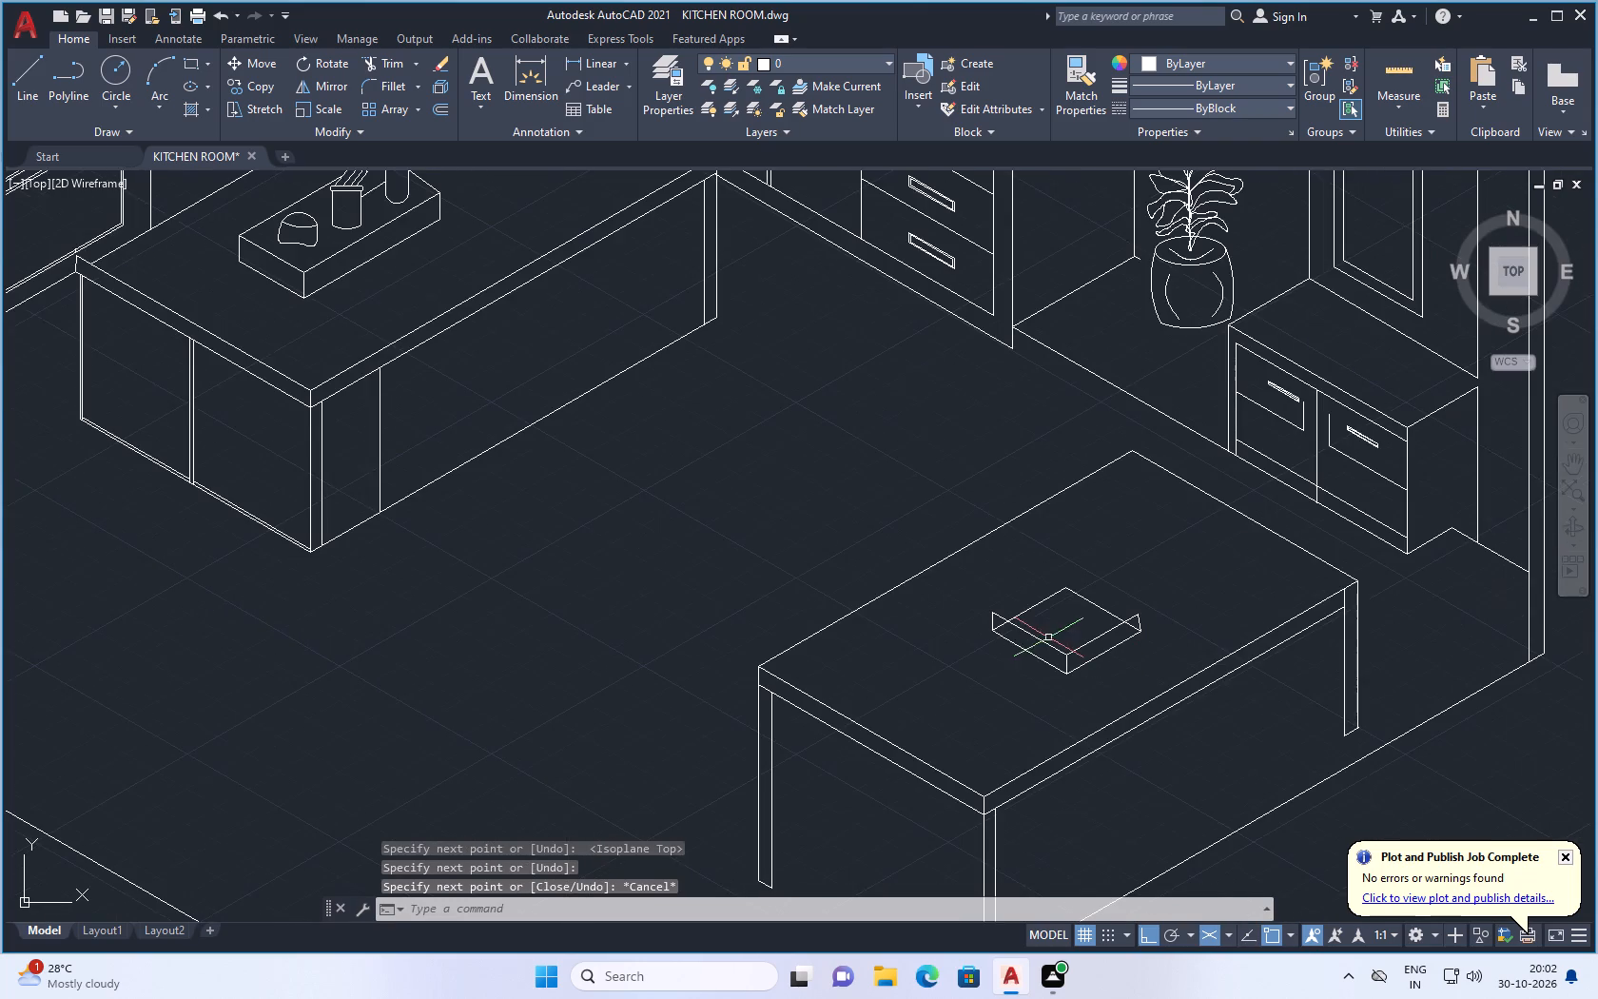
pyautogui.scroll(-2, 1027, 601)
pyautogui.scroll(4, 821, 228)
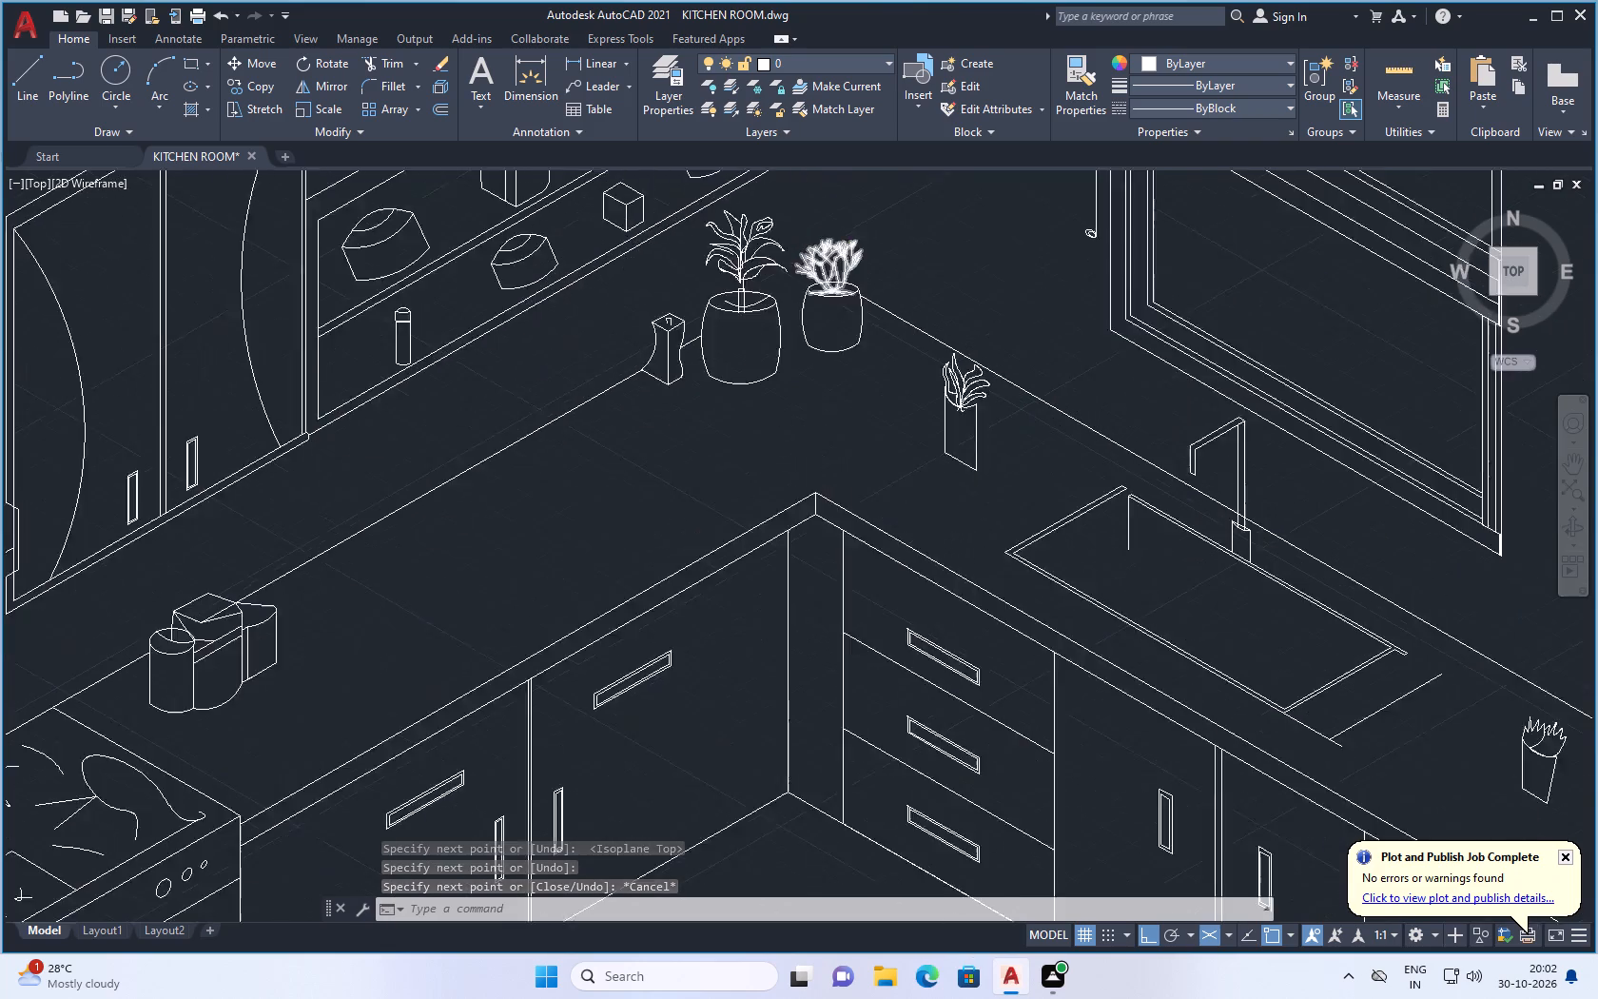
pyautogui.click(870, 224)
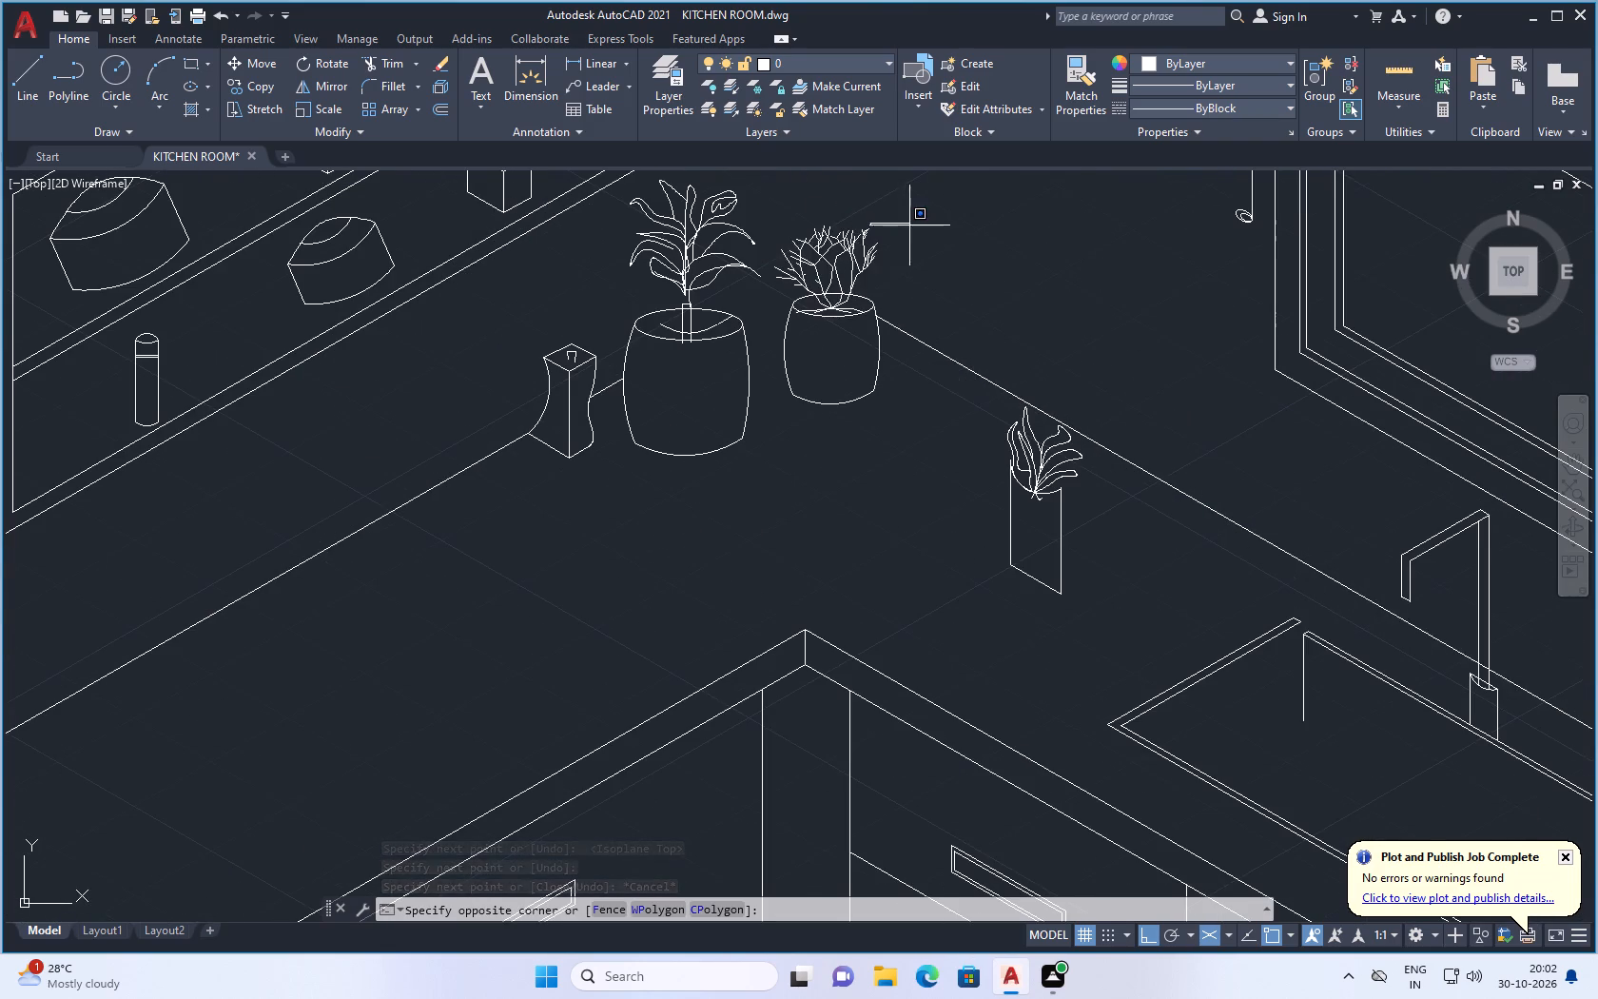
pyautogui.scroll(-2, 910, 225)
pyautogui.press('Escape')
pyautogui.scroll(2, 887, 257)
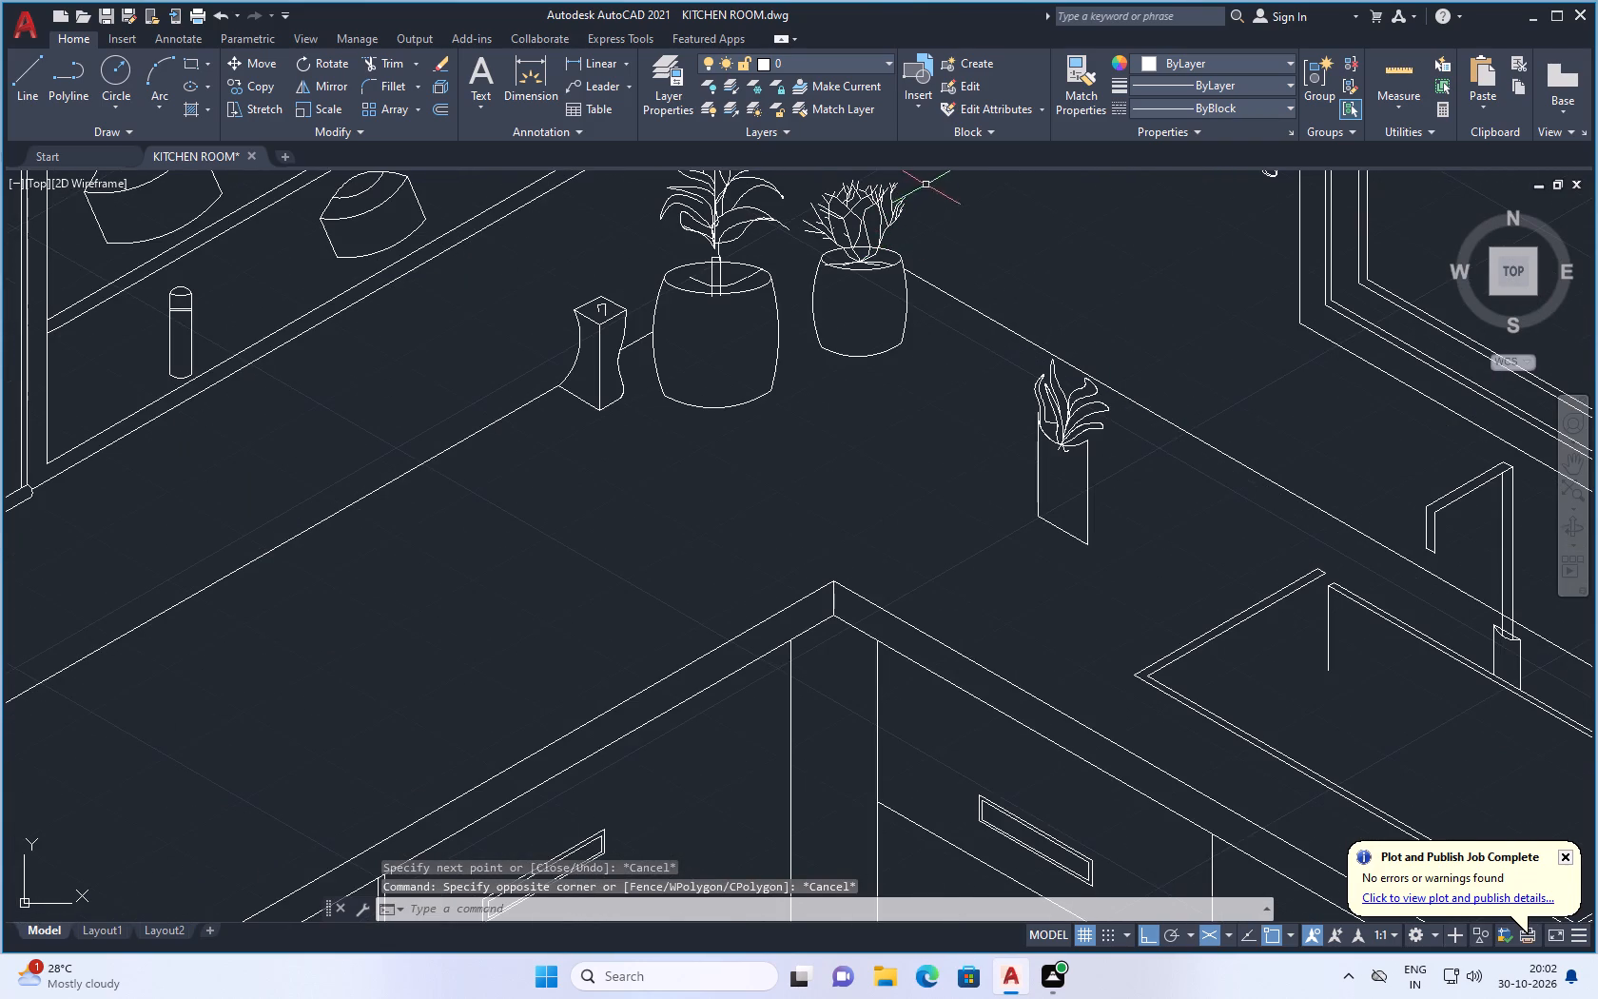
pyautogui.click(926, 185)
pyautogui.click(859, 222)
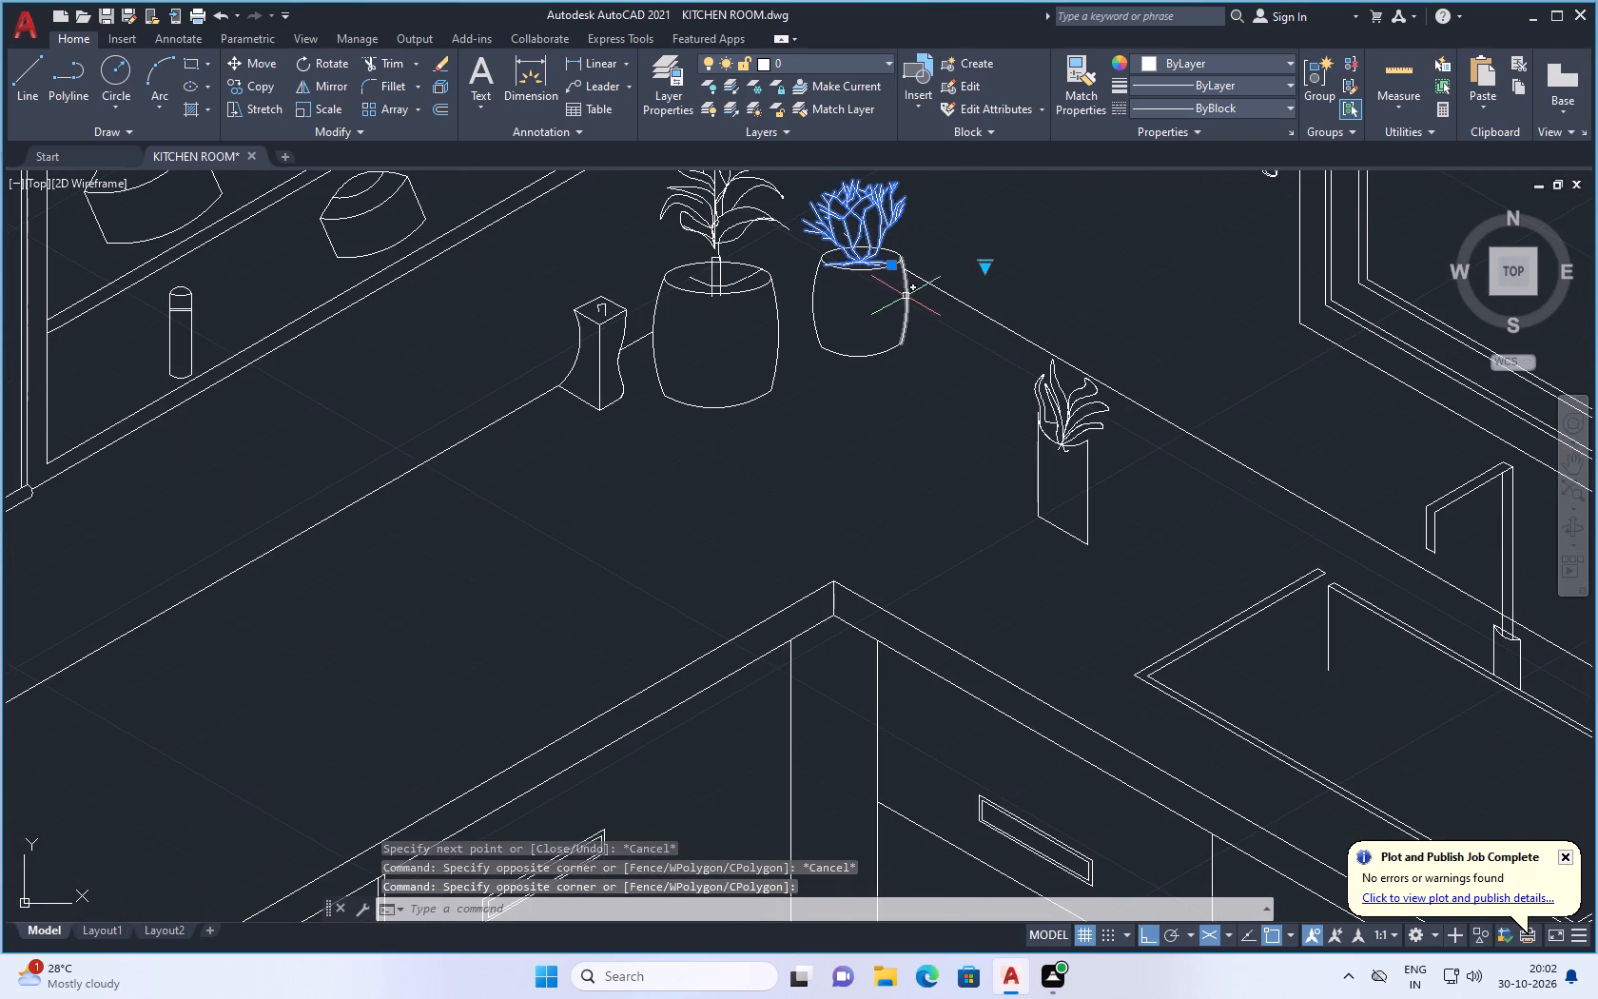
pyautogui.click(910, 296)
pyautogui.click(810, 364)
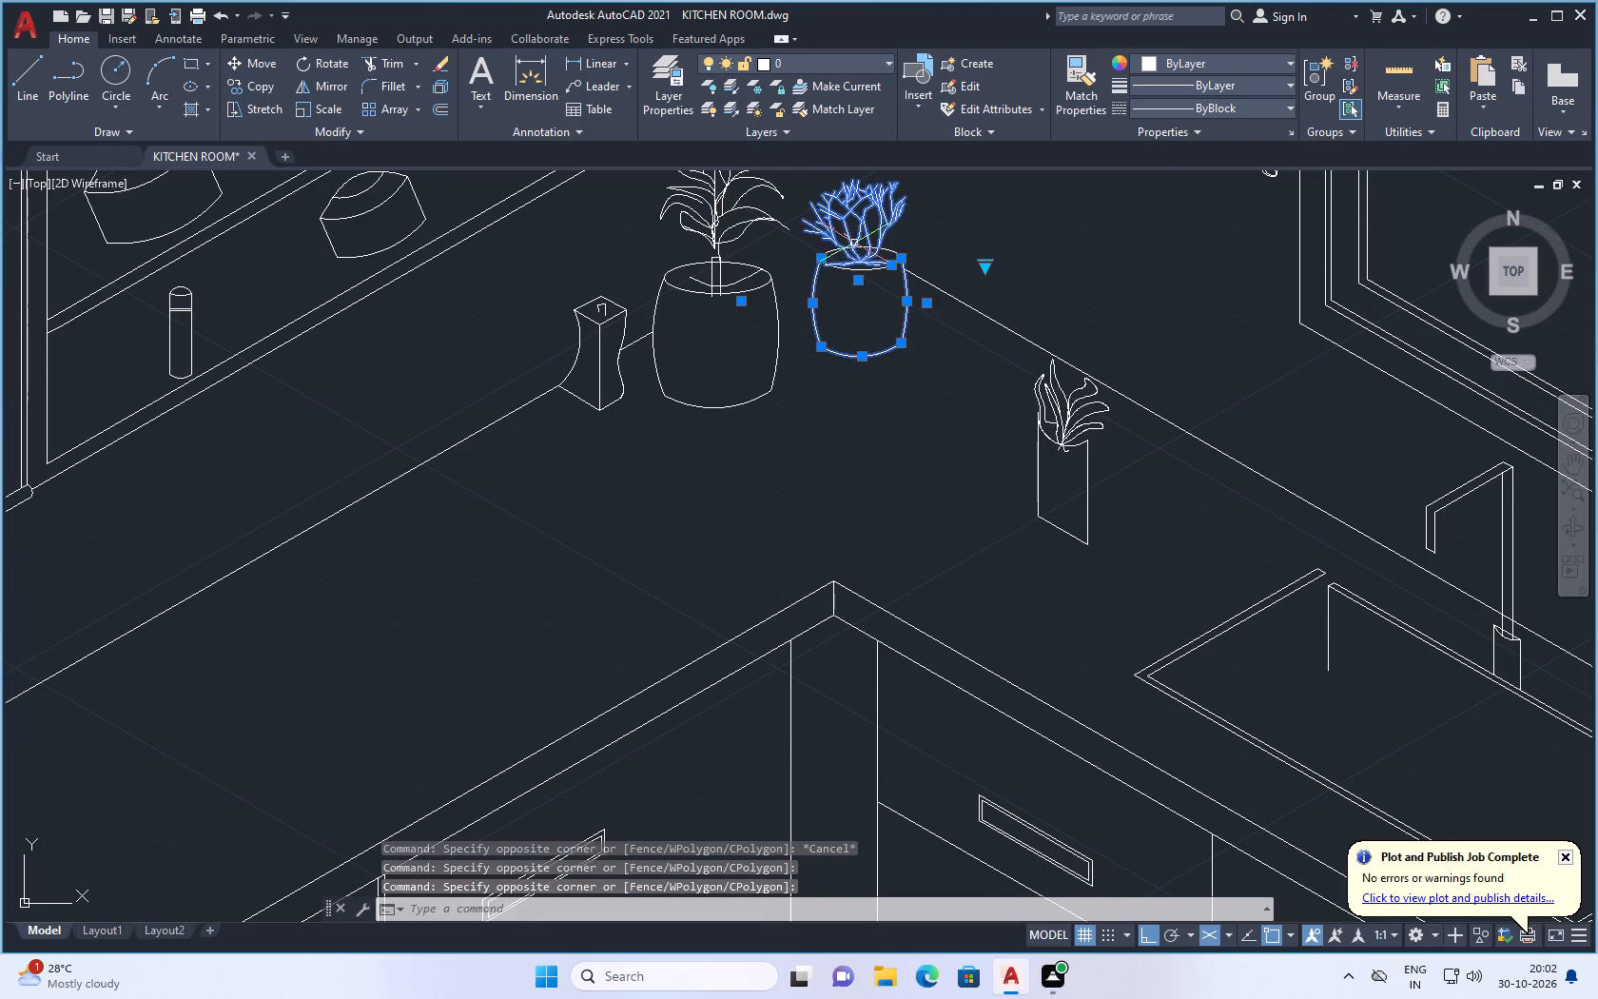
pyautogui.scroll(3, 843, 251)
pyautogui.click(827, 247)
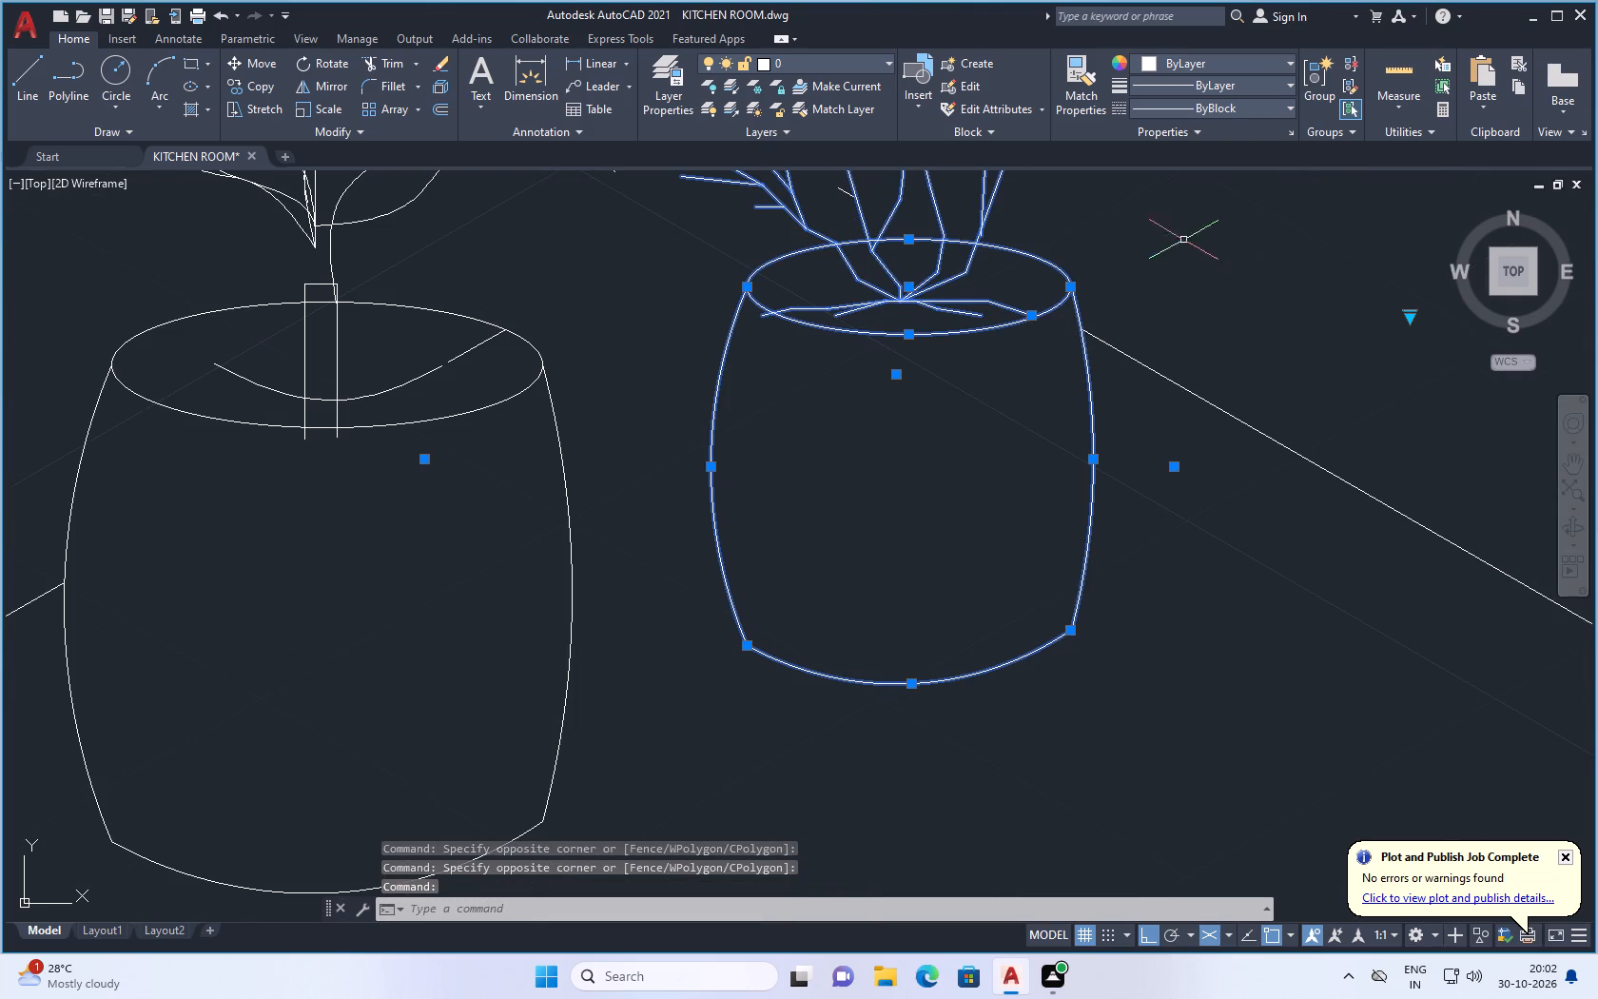
pyautogui.rightClick(1154, 236)
pyautogui.click(1218, 398)
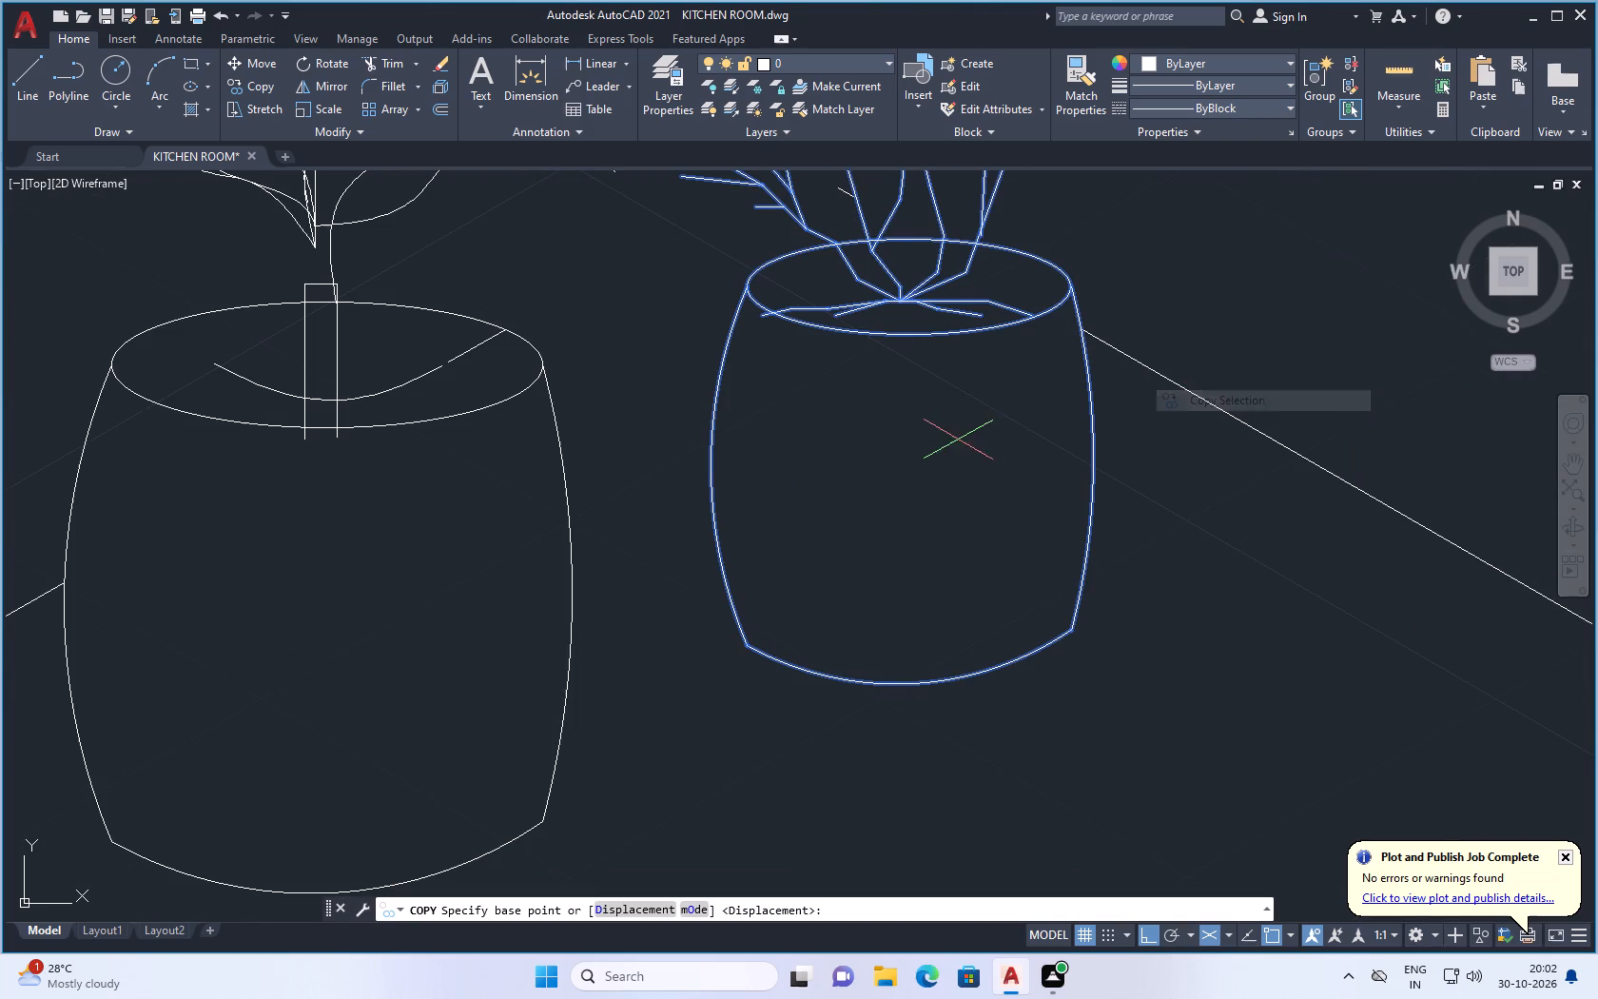
pyautogui.click(912, 332)
pyautogui.scroll(-4, 992, 392)
pyautogui.scroll(-3, 1030, 480)
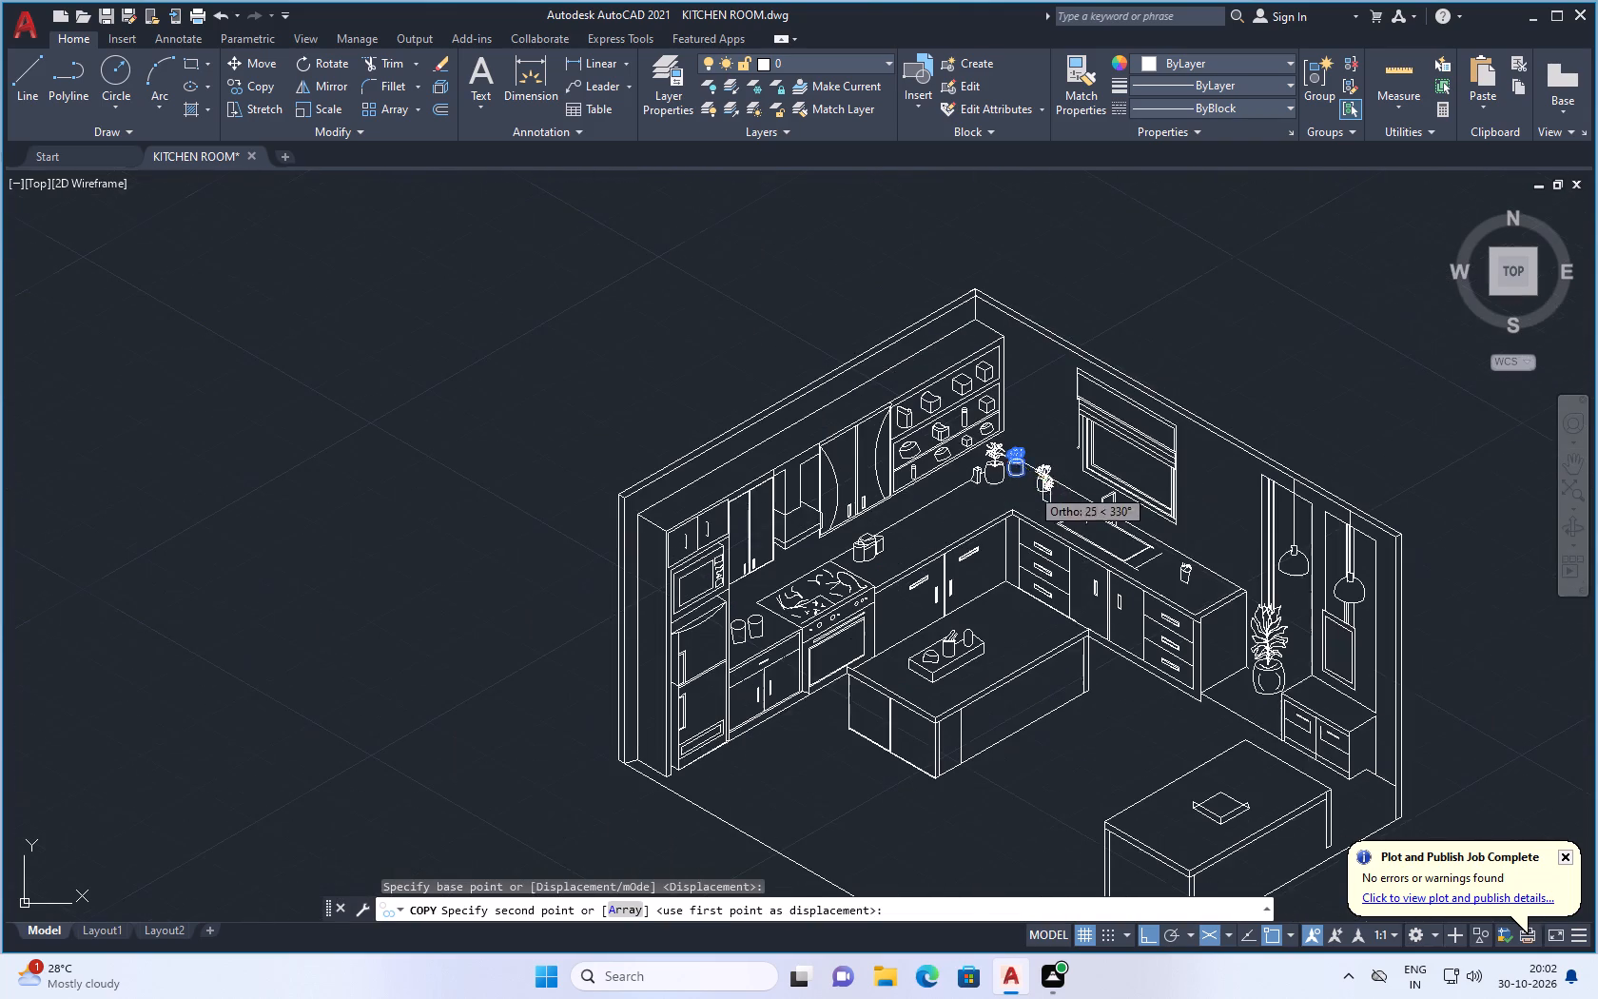
pyautogui.scroll(1, 1266, 838)
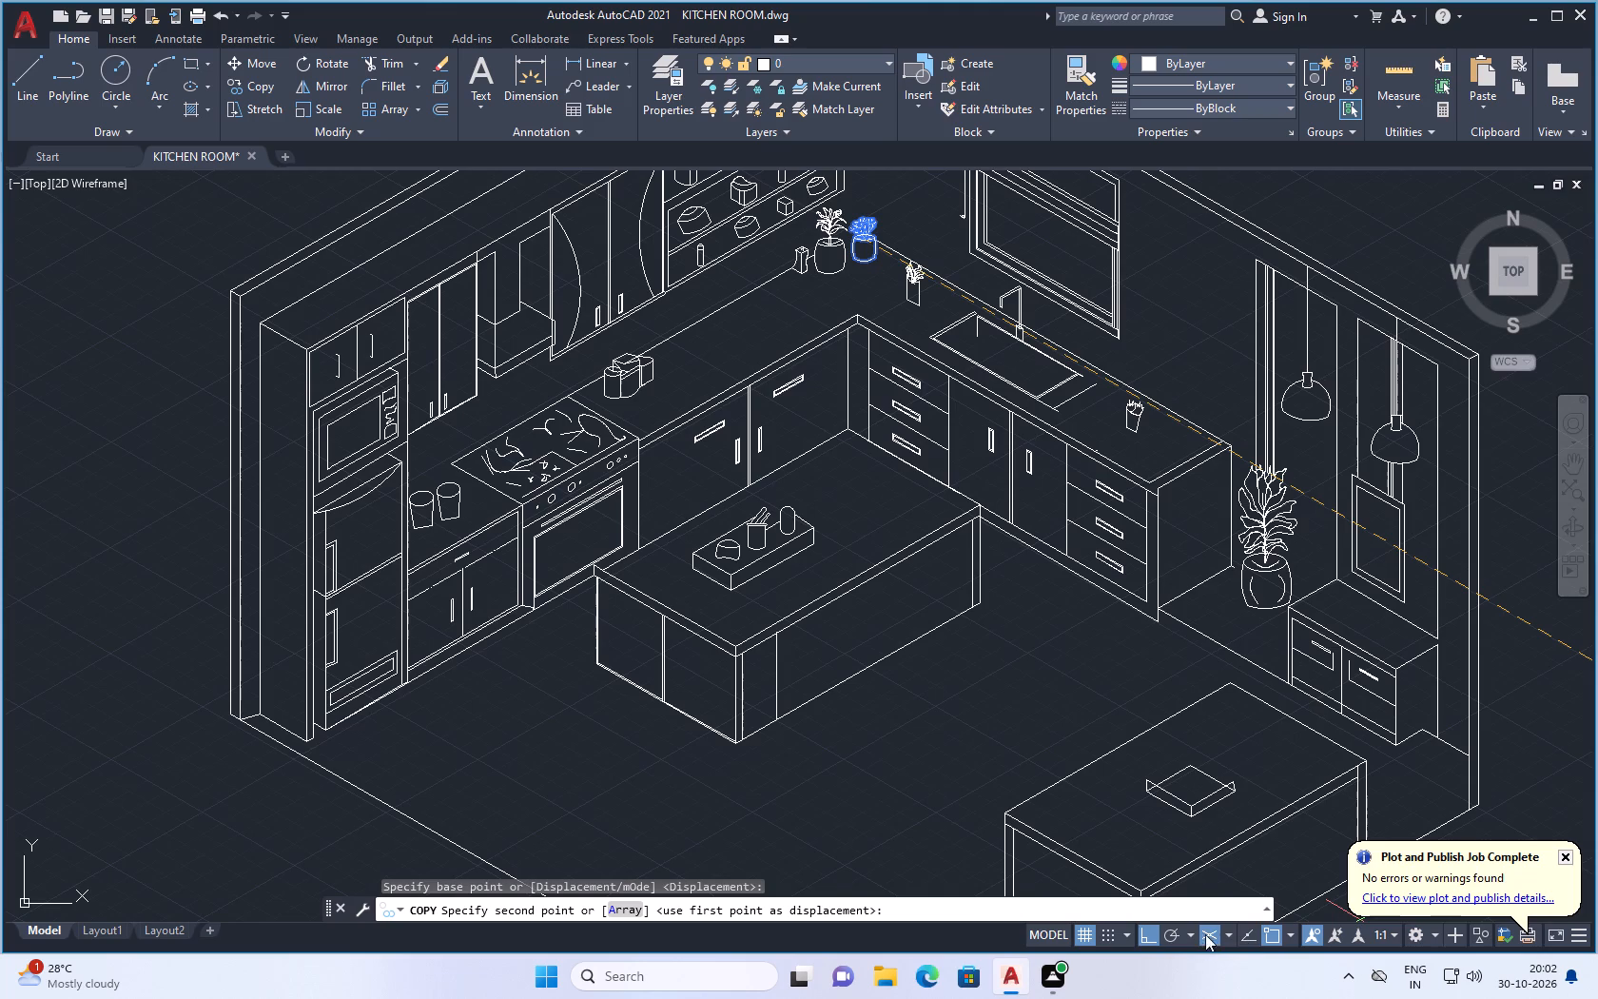
pyautogui.click(1150, 931)
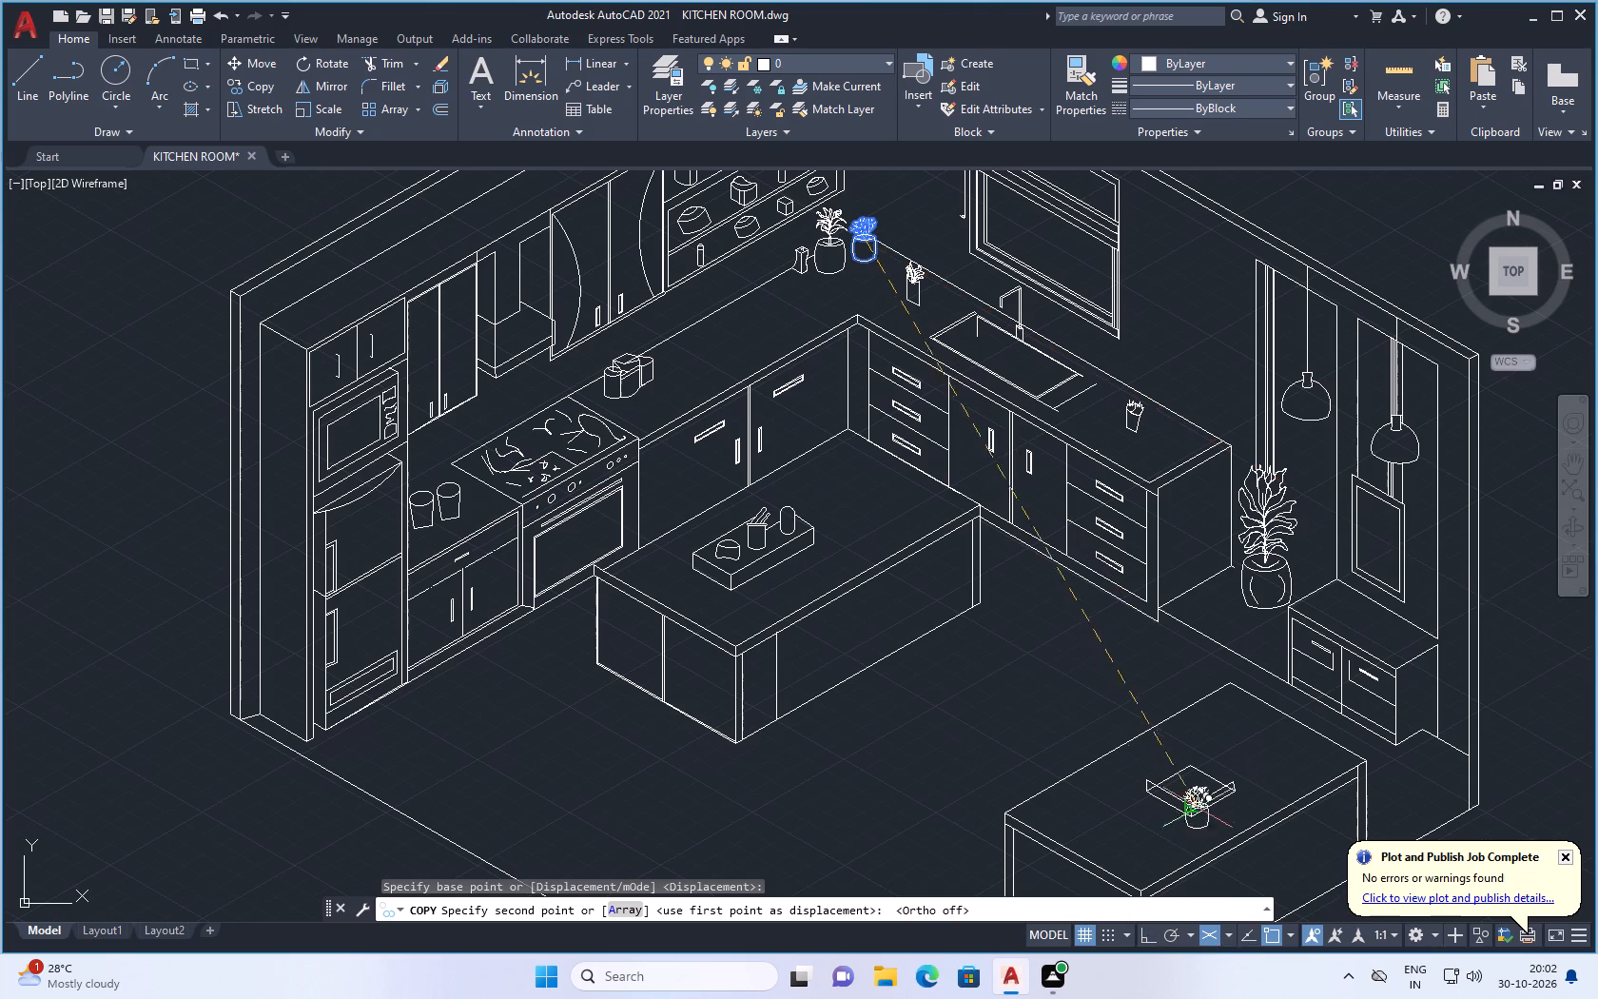
pyautogui.scroll(2, 1199, 803)
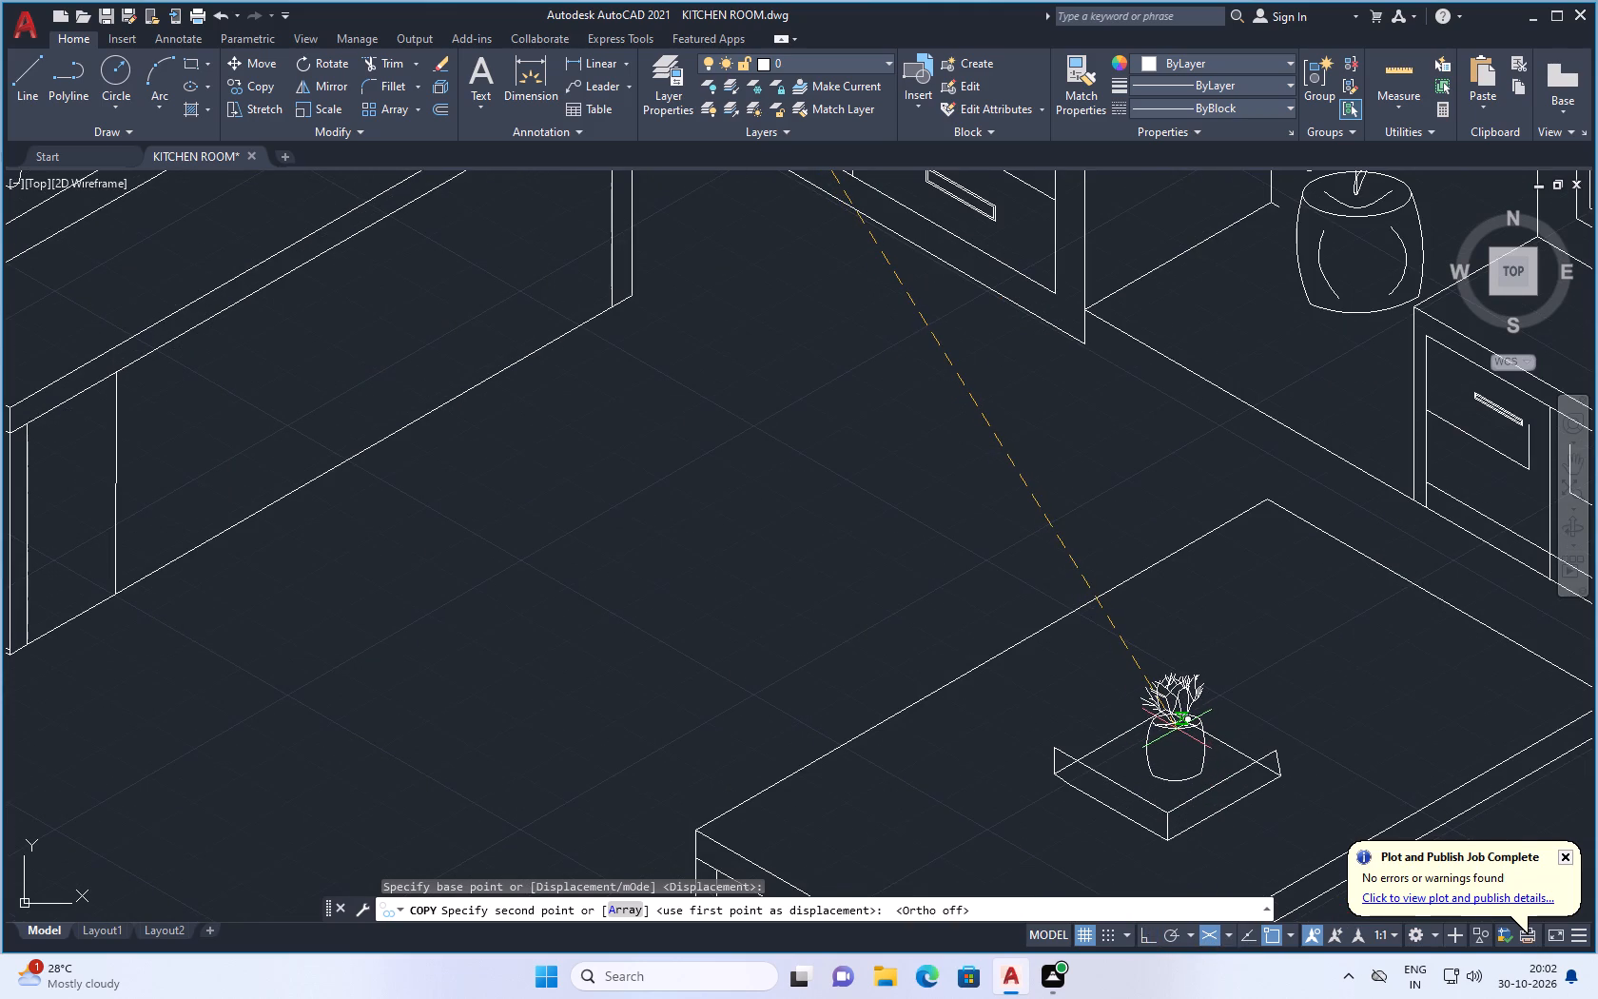
pyautogui.click(1169, 729)
pyautogui.press('Escape')
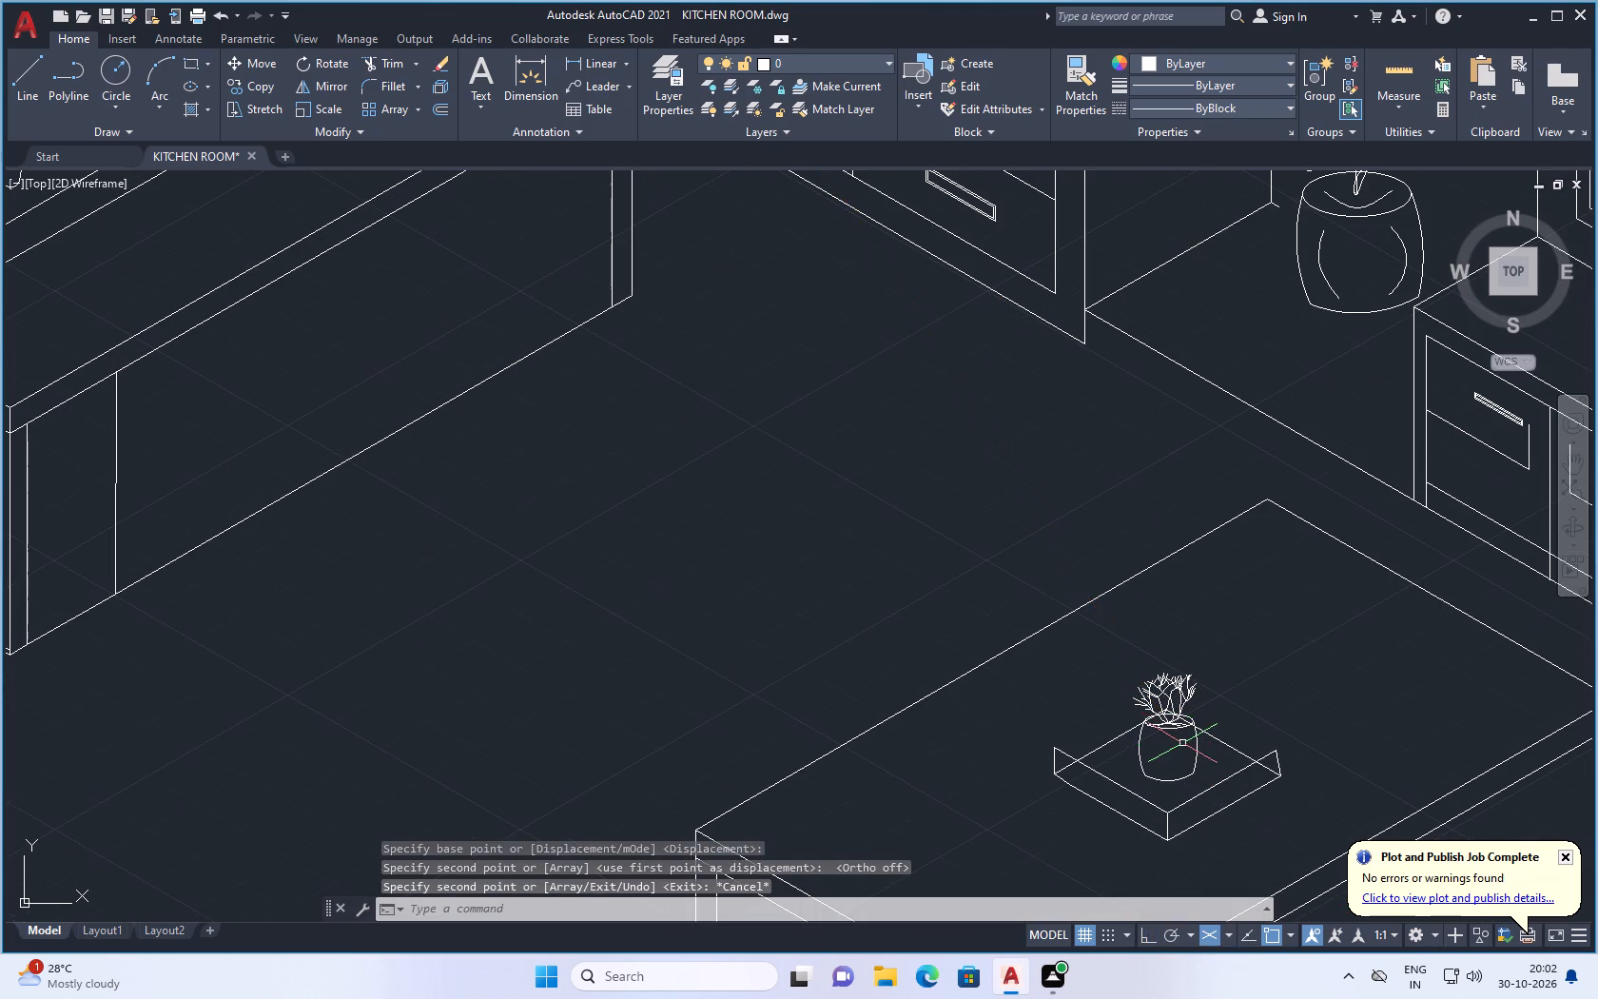
# Save the kitchen drawing with the new table plant.
pyautogui.scroll(-3, 1189, 717)
pyautogui.scroll(2, 1212, 685)
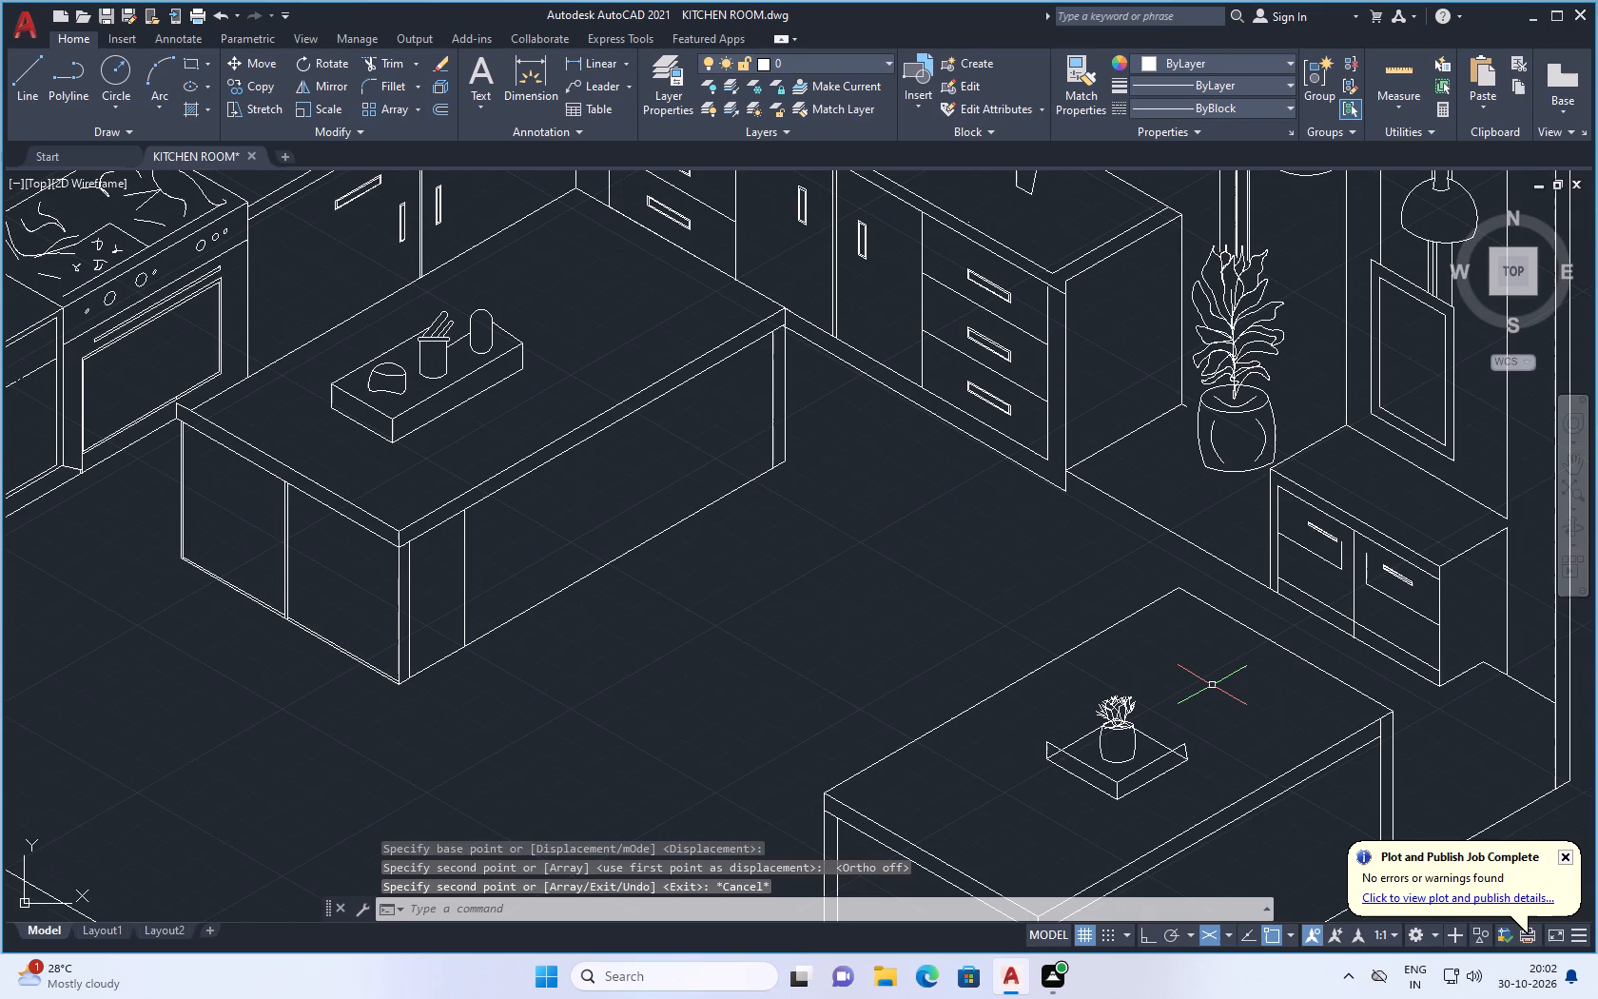
pyautogui.hotkey('ctrl', 's')
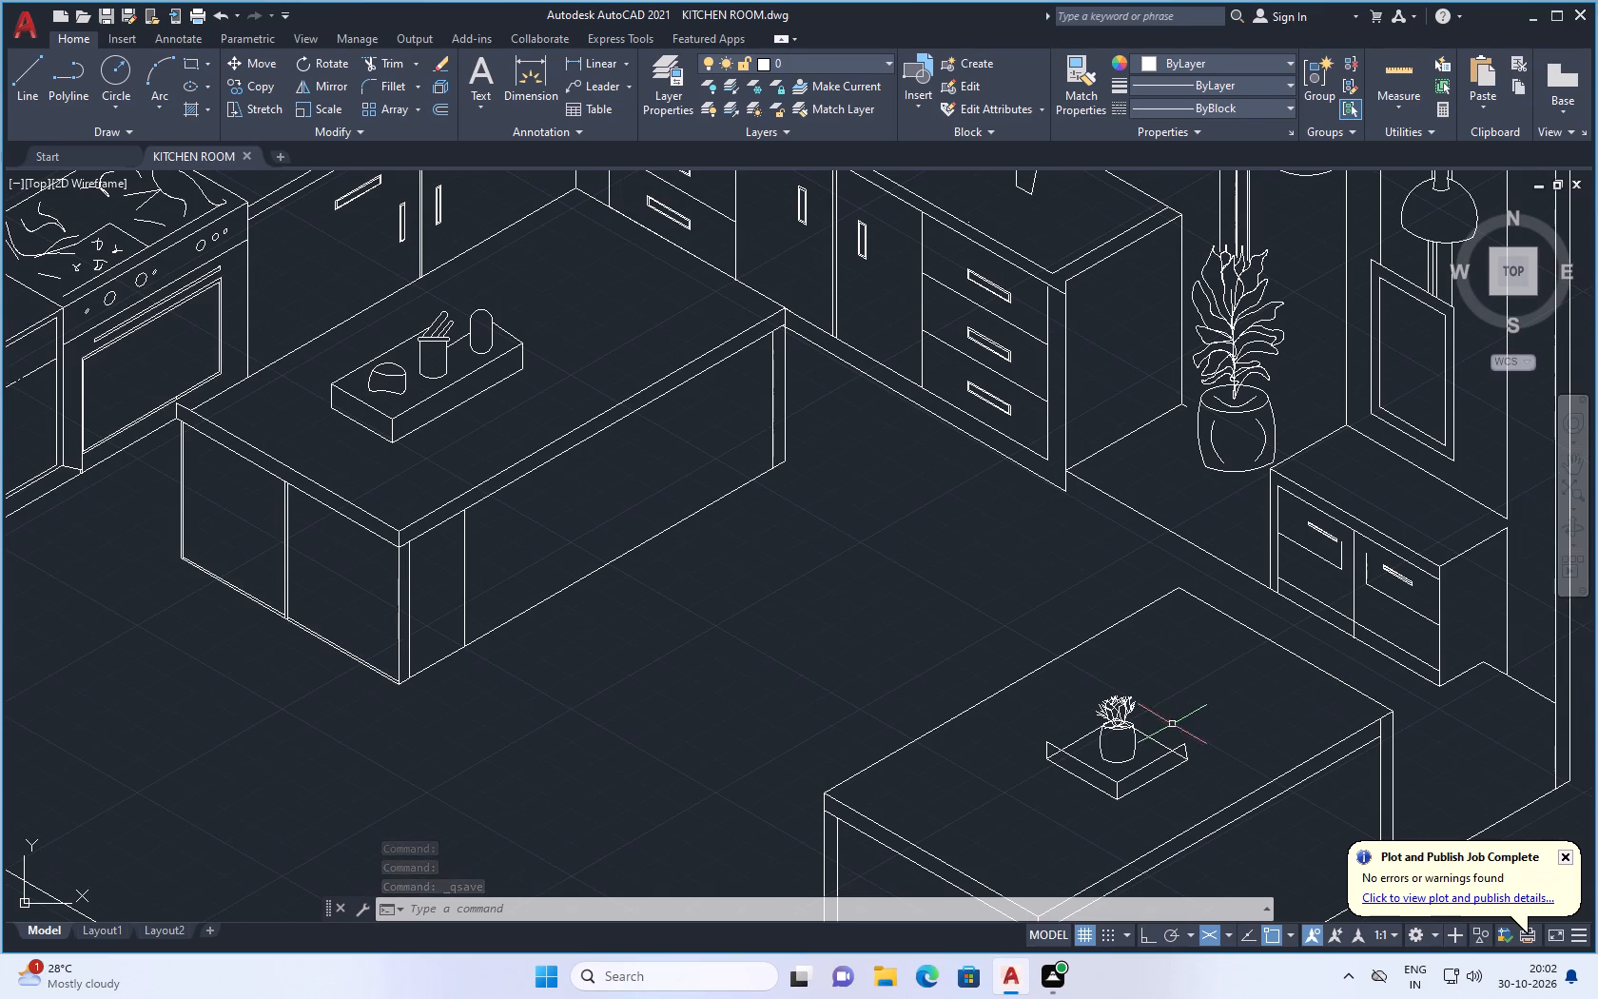
# Trim the square box's two back edges where they cross the plant's stems and the pot's rim, removing the leftover stubs.
pyautogui.scroll(2, 1146, 746)
pyautogui.scroll(1, 1035, 688)
pyautogui.press('t')
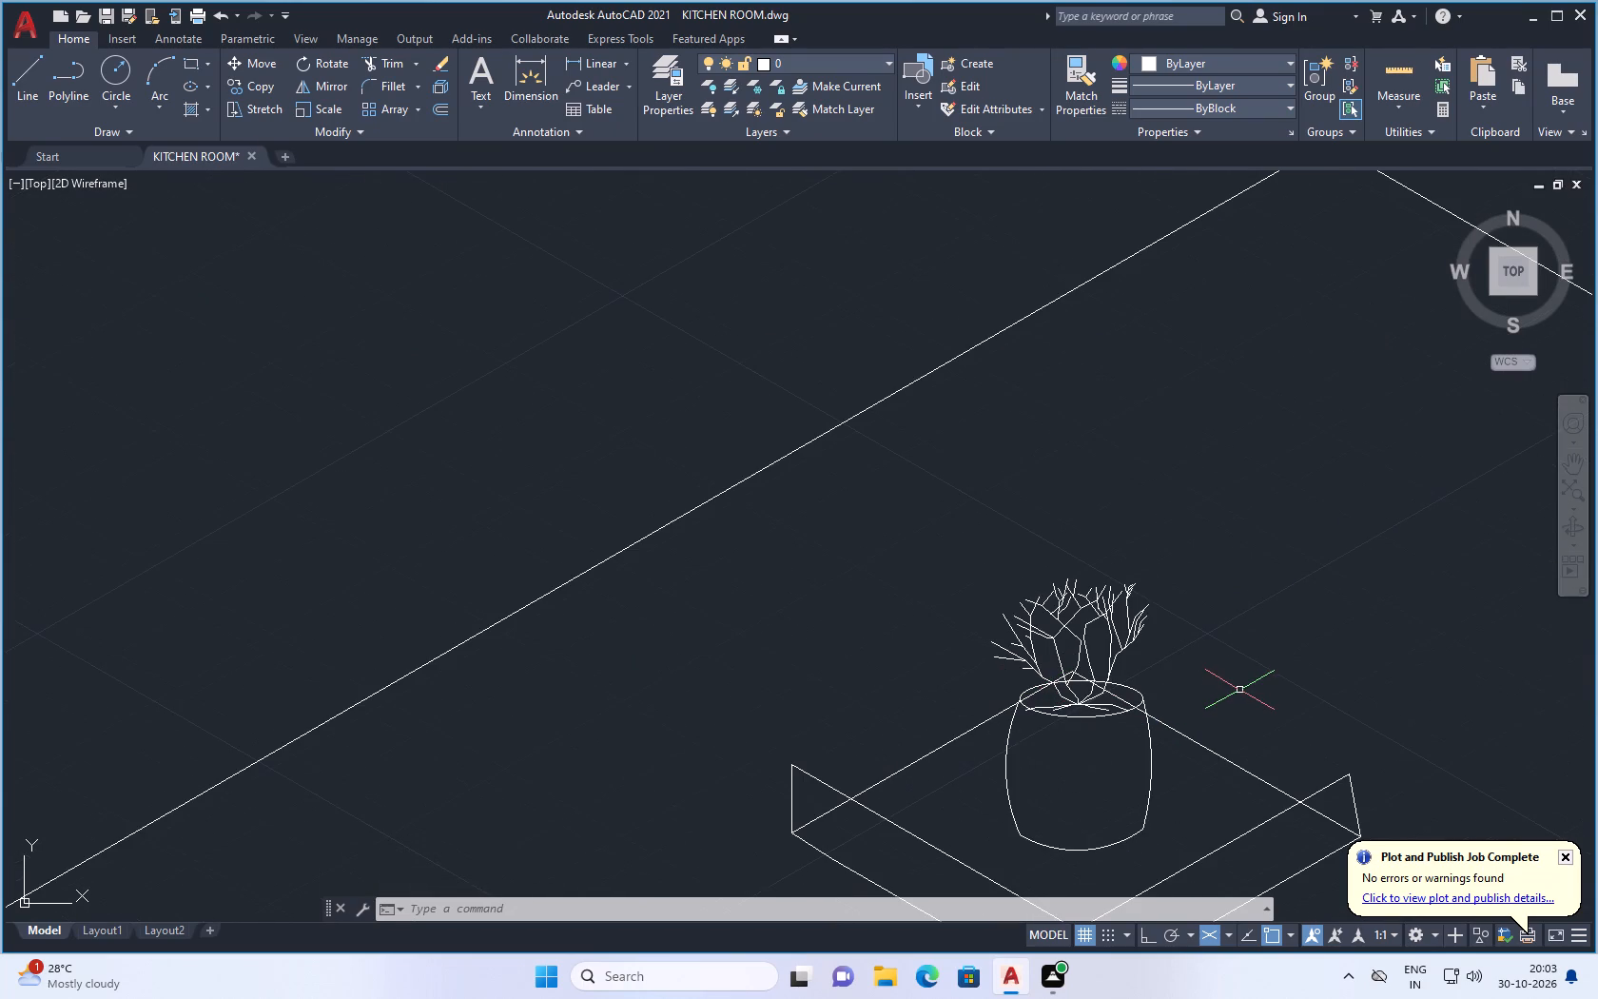
pyautogui.press('r')
pyautogui.press('Return')
pyautogui.scroll(1, 1023, 693)
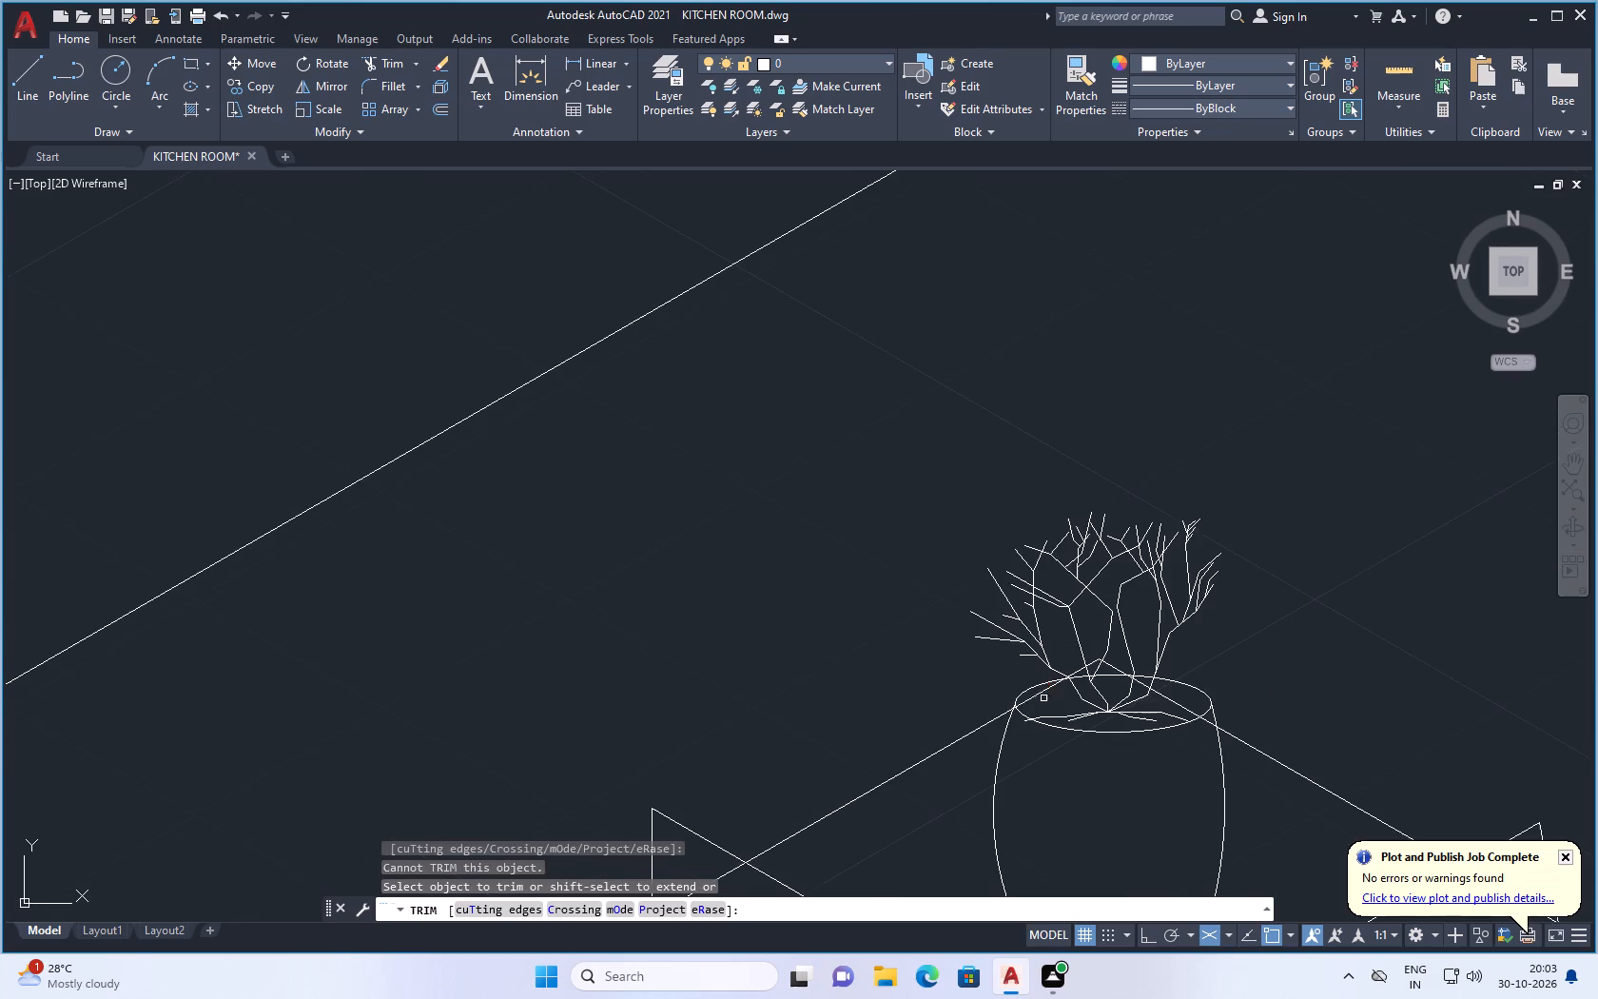
pyautogui.click(1042, 691)
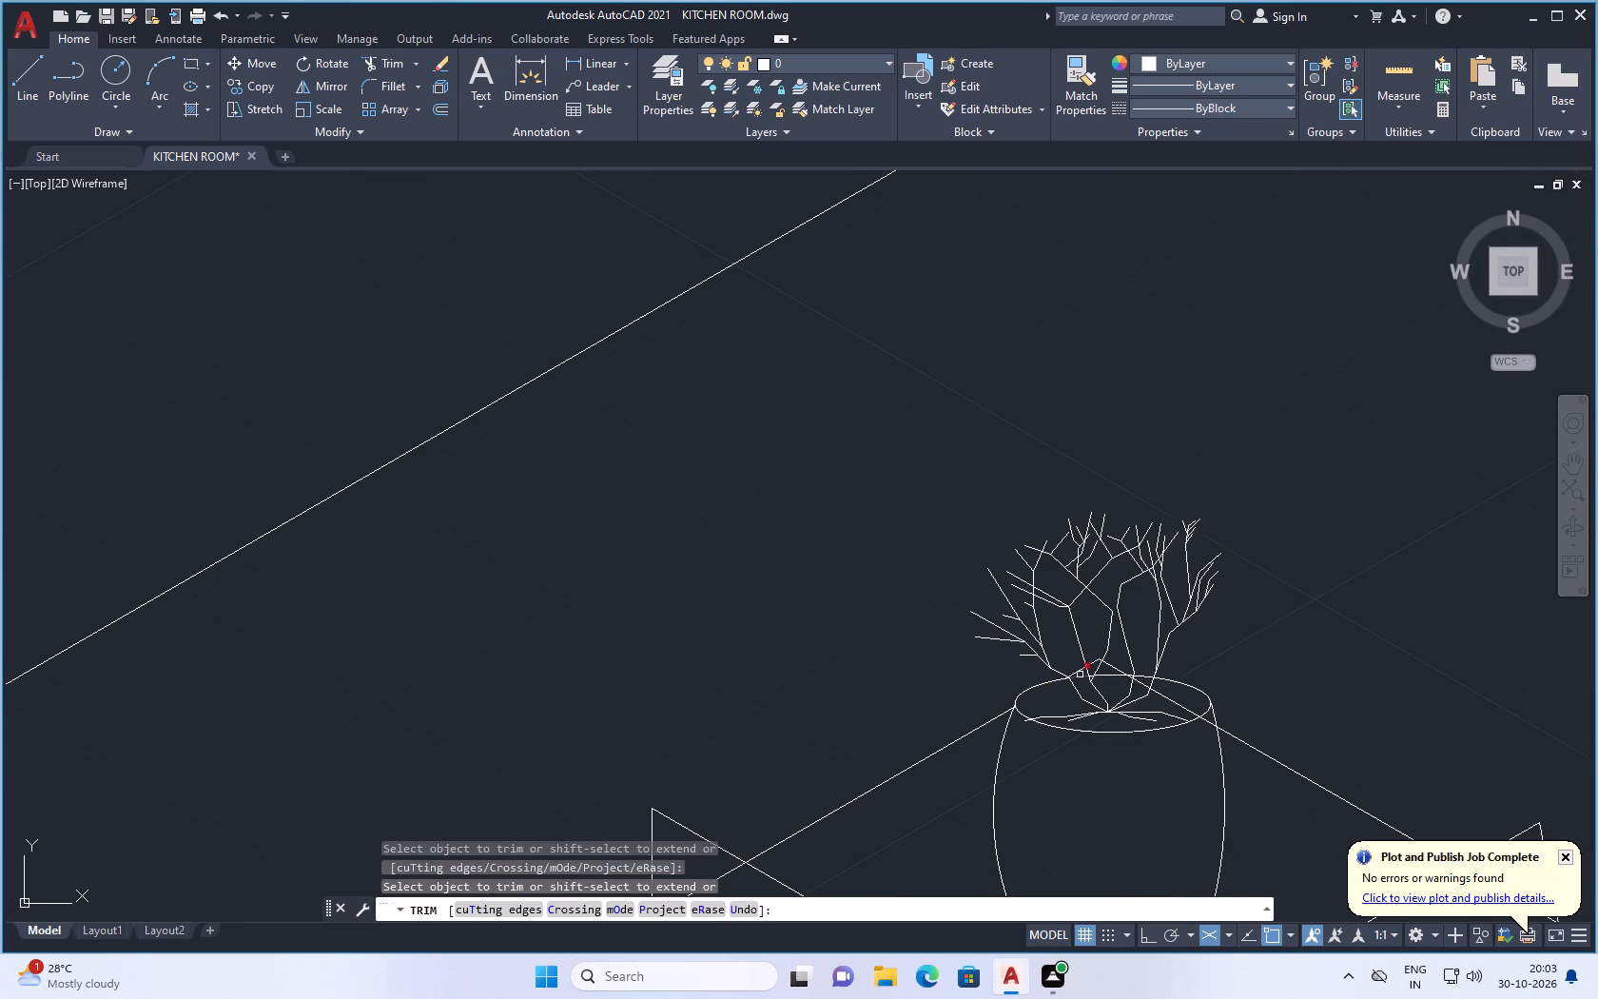
pyautogui.click(1078, 671)
pyautogui.click(1092, 663)
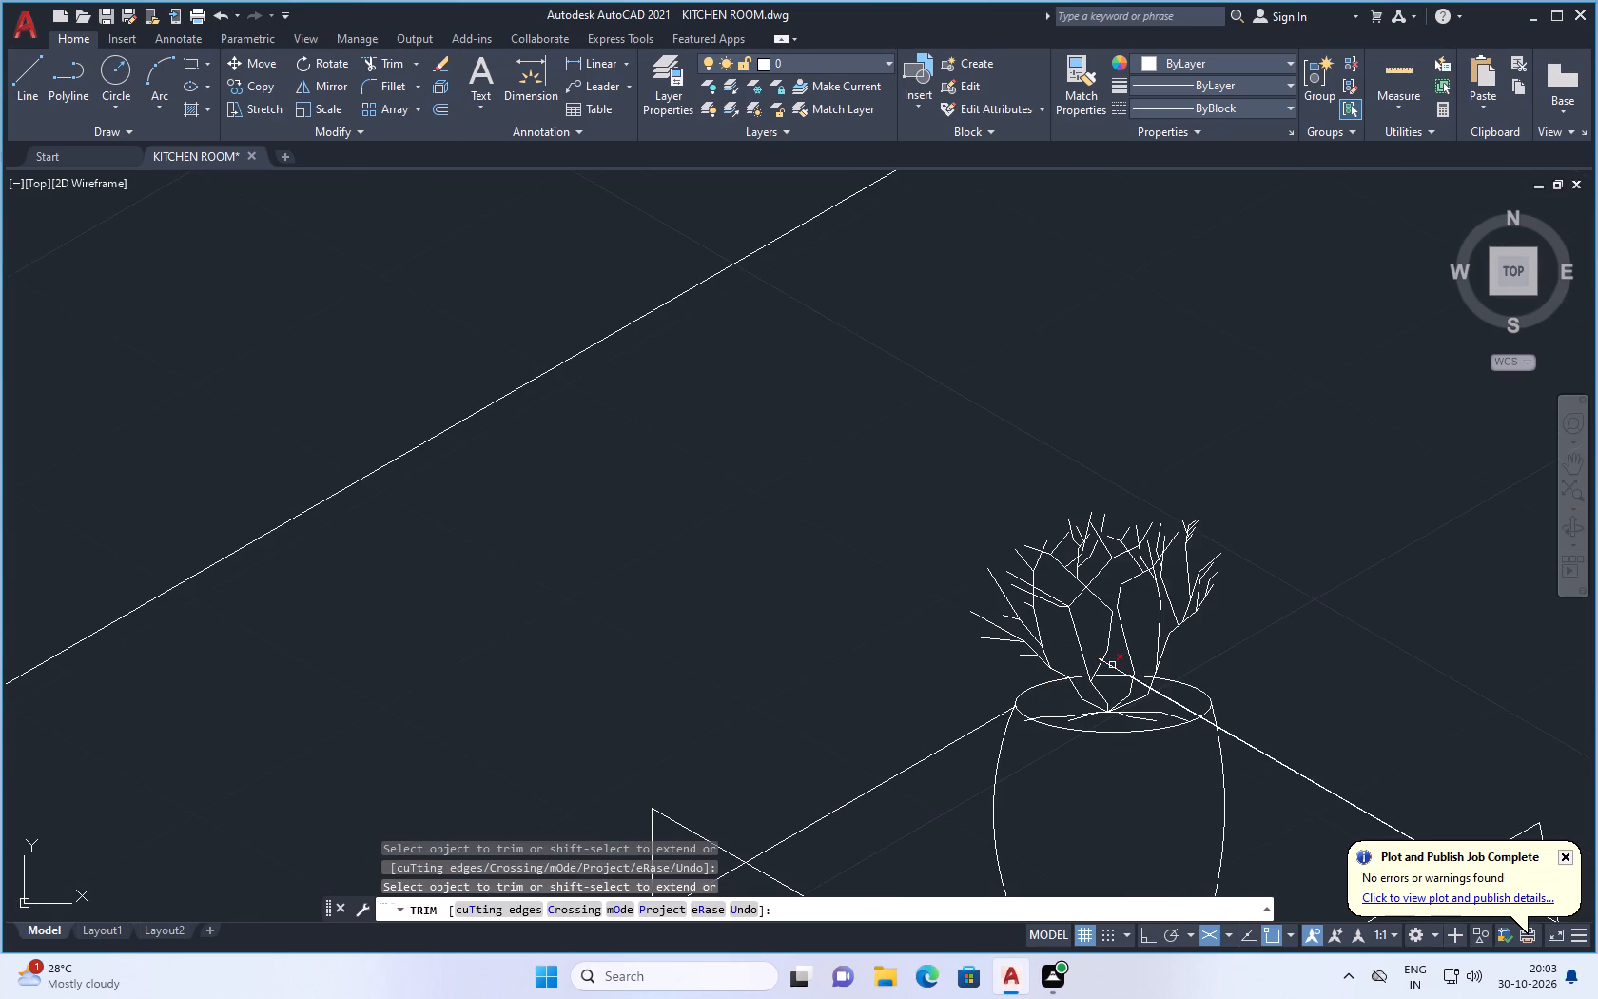
pyautogui.click(1112, 665)
pyautogui.click(1140, 686)
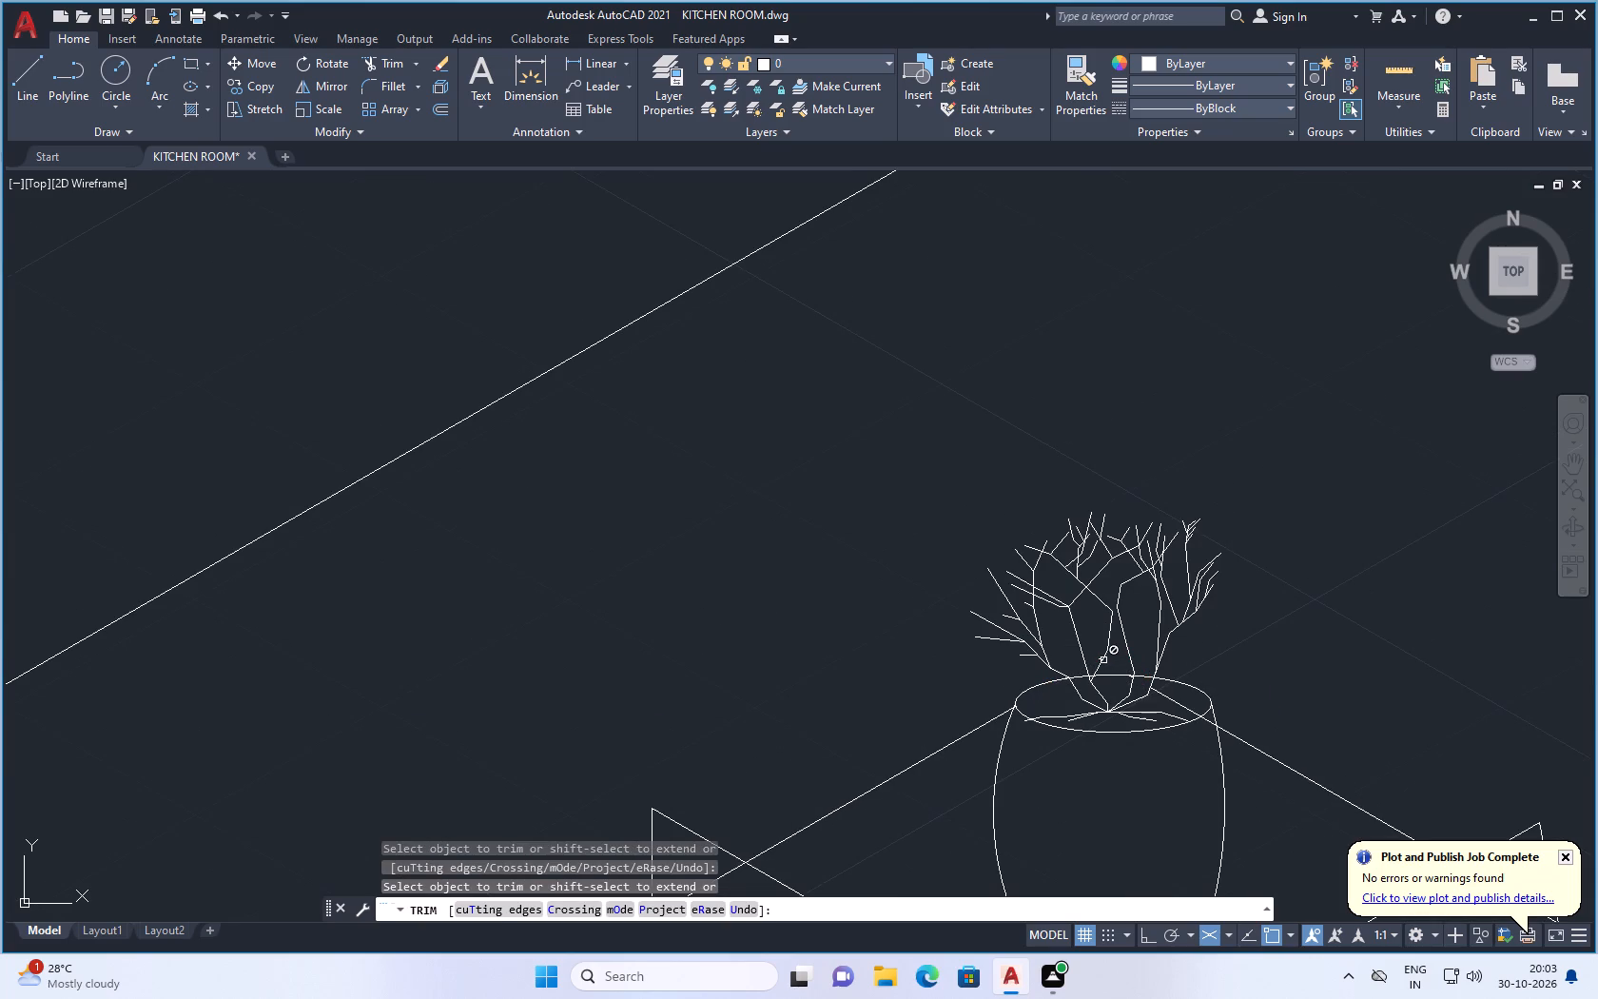
pyautogui.click(1101, 660)
pyautogui.click(1177, 700)
pyautogui.scroll(2, 1094, 652)
pyautogui.click(1105, 672)
pyautogui.press('Escape')
pyautogui.scroll(-2, 1128, 634)
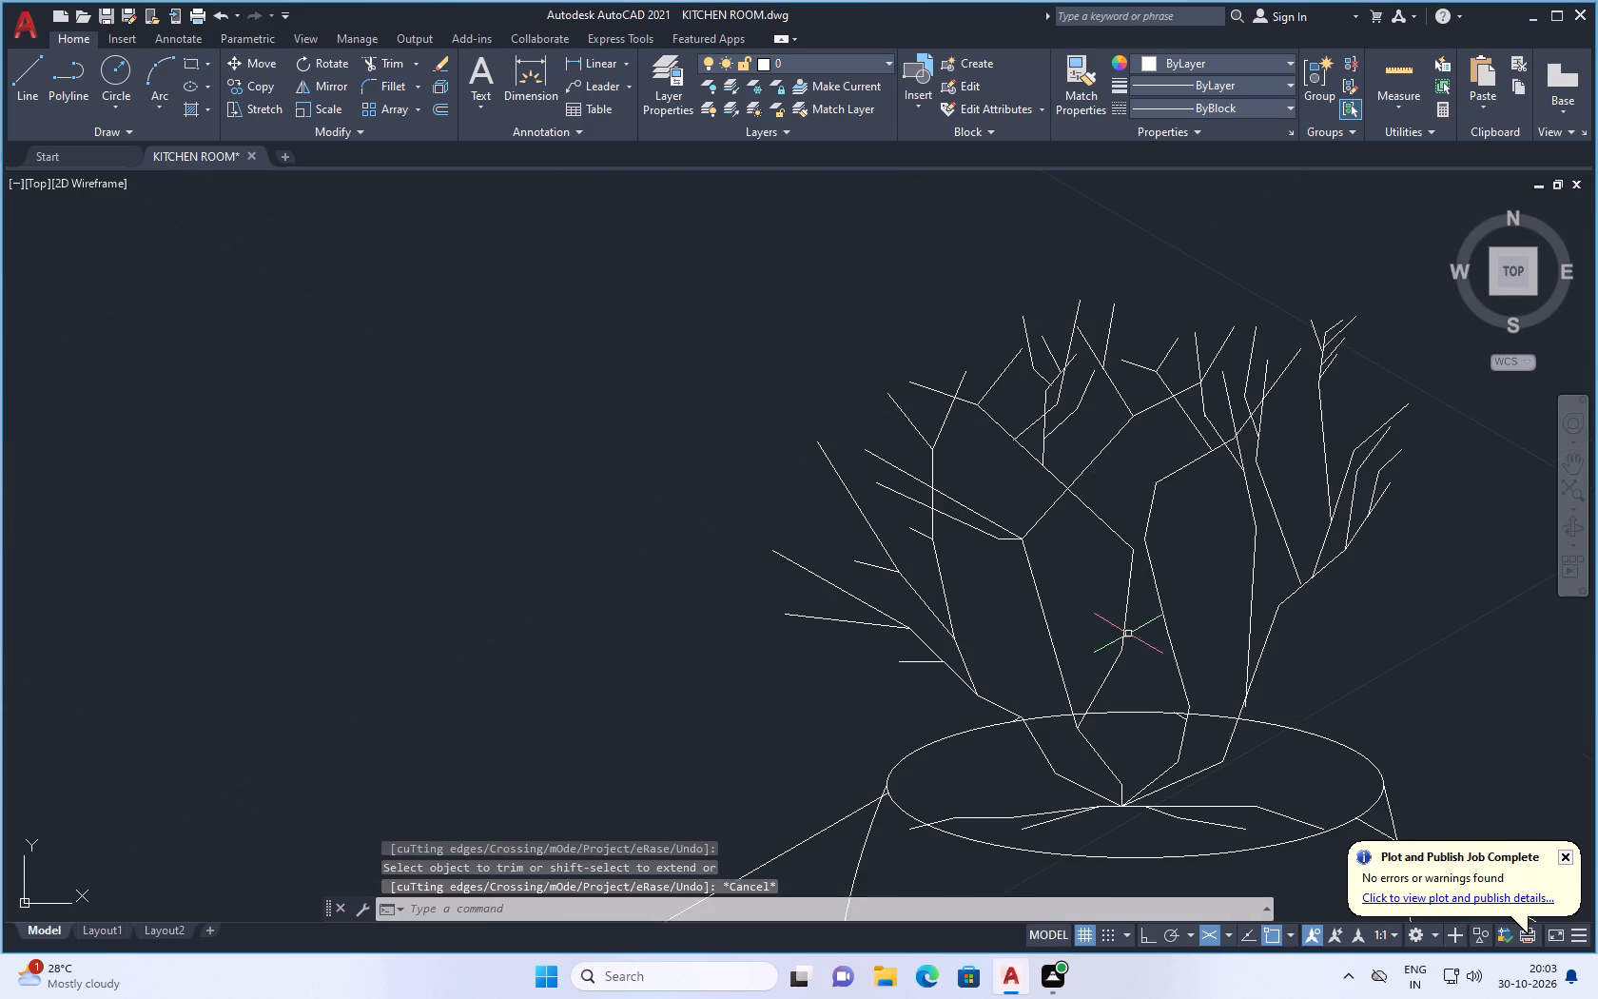
pyautogui.scroll(-2, 1131, 630)
# Save the drawing with the trimmed box edges.
pyautogui.hotkey('ctrl', 's')
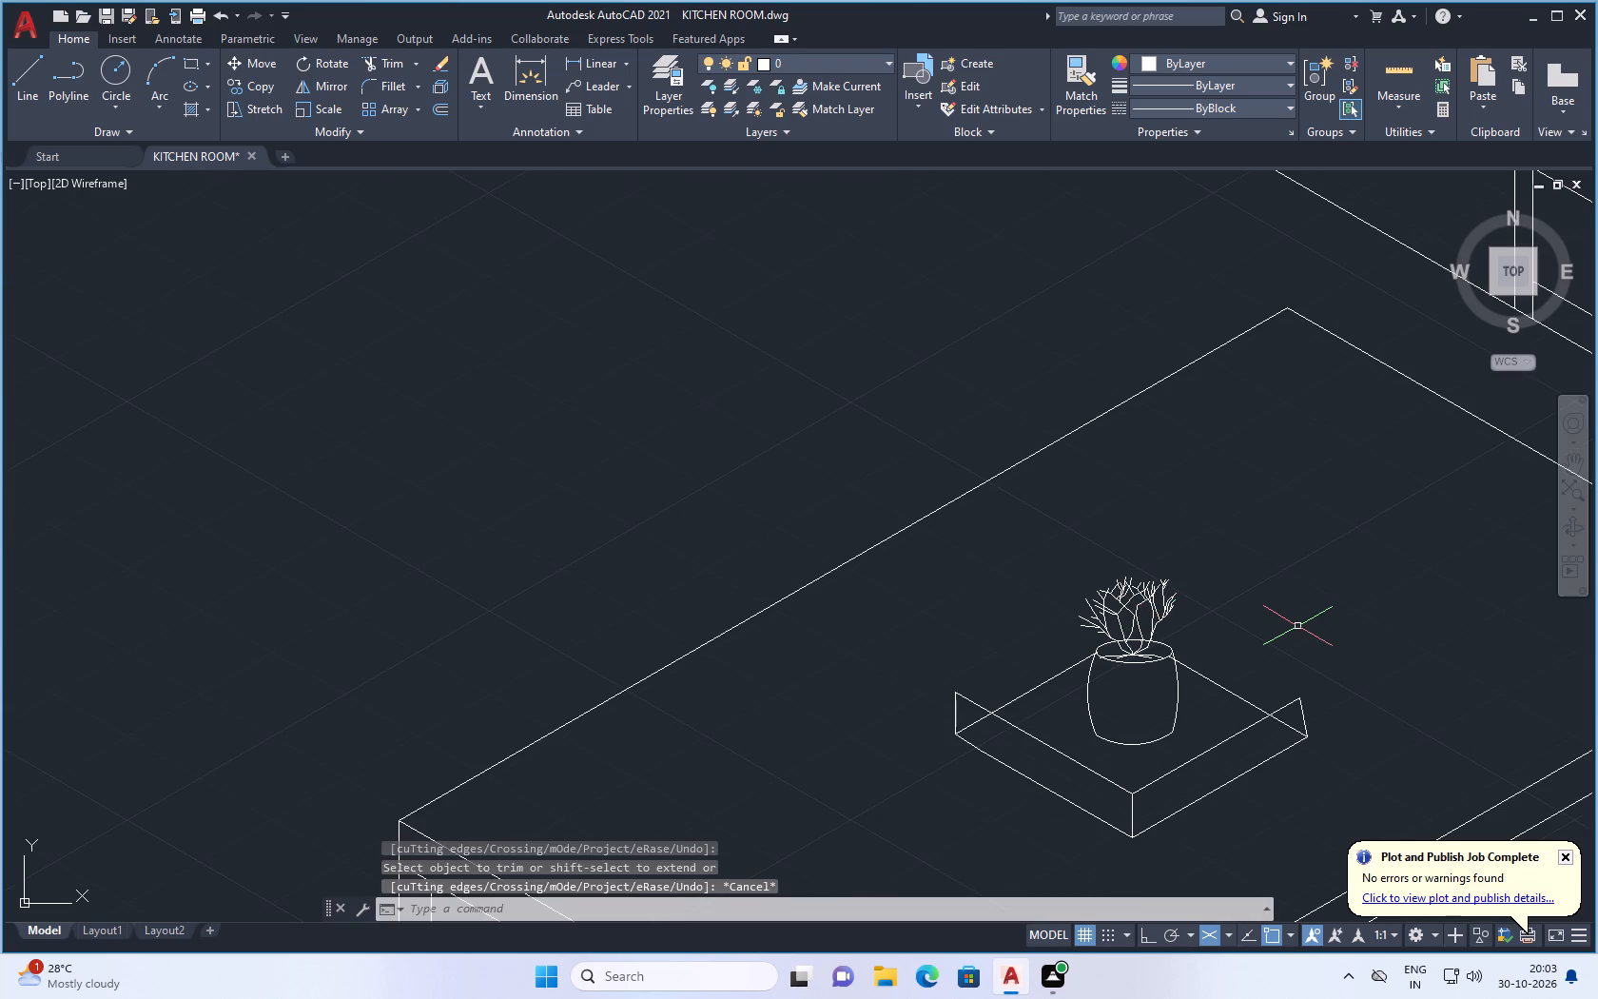
pyautogui.hotkey('ctrl', 's')
# Examine the whole kitchen and the potted plant in its box on the dining table.
pyautogui.scroll(-3, 1192, 676)
pyautogui.scroll(3, 1156, 683)
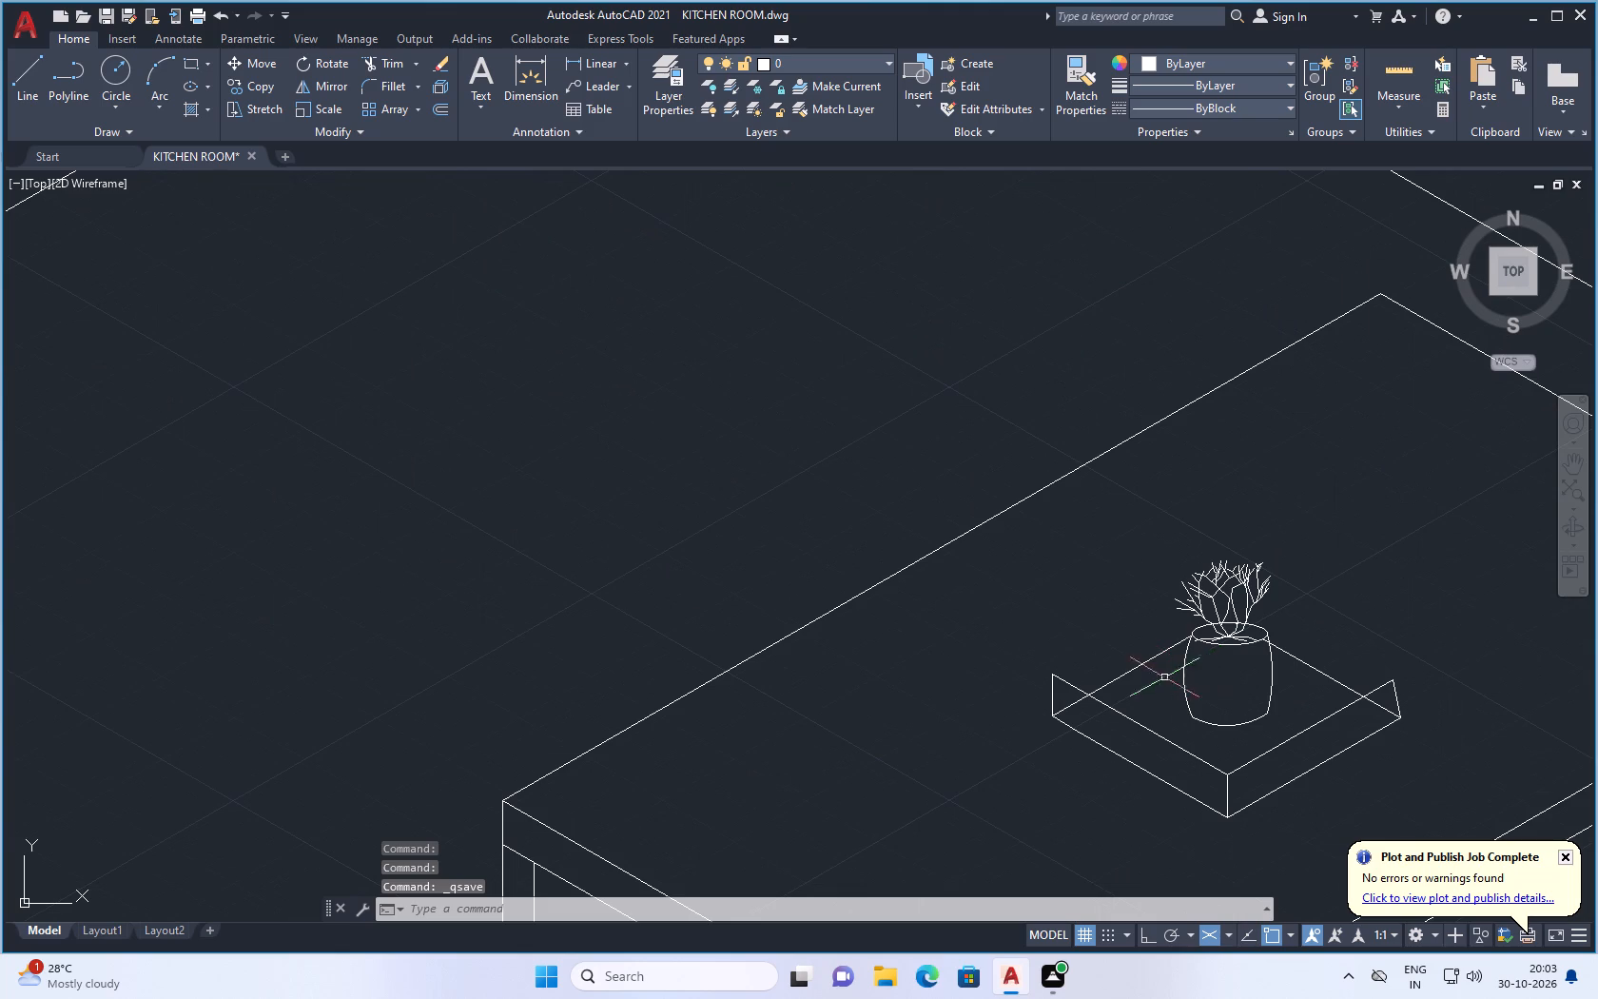
pyautogui.scroll(-3, 1093, 675)
pyautogui.scroll(-2, 991, 567)
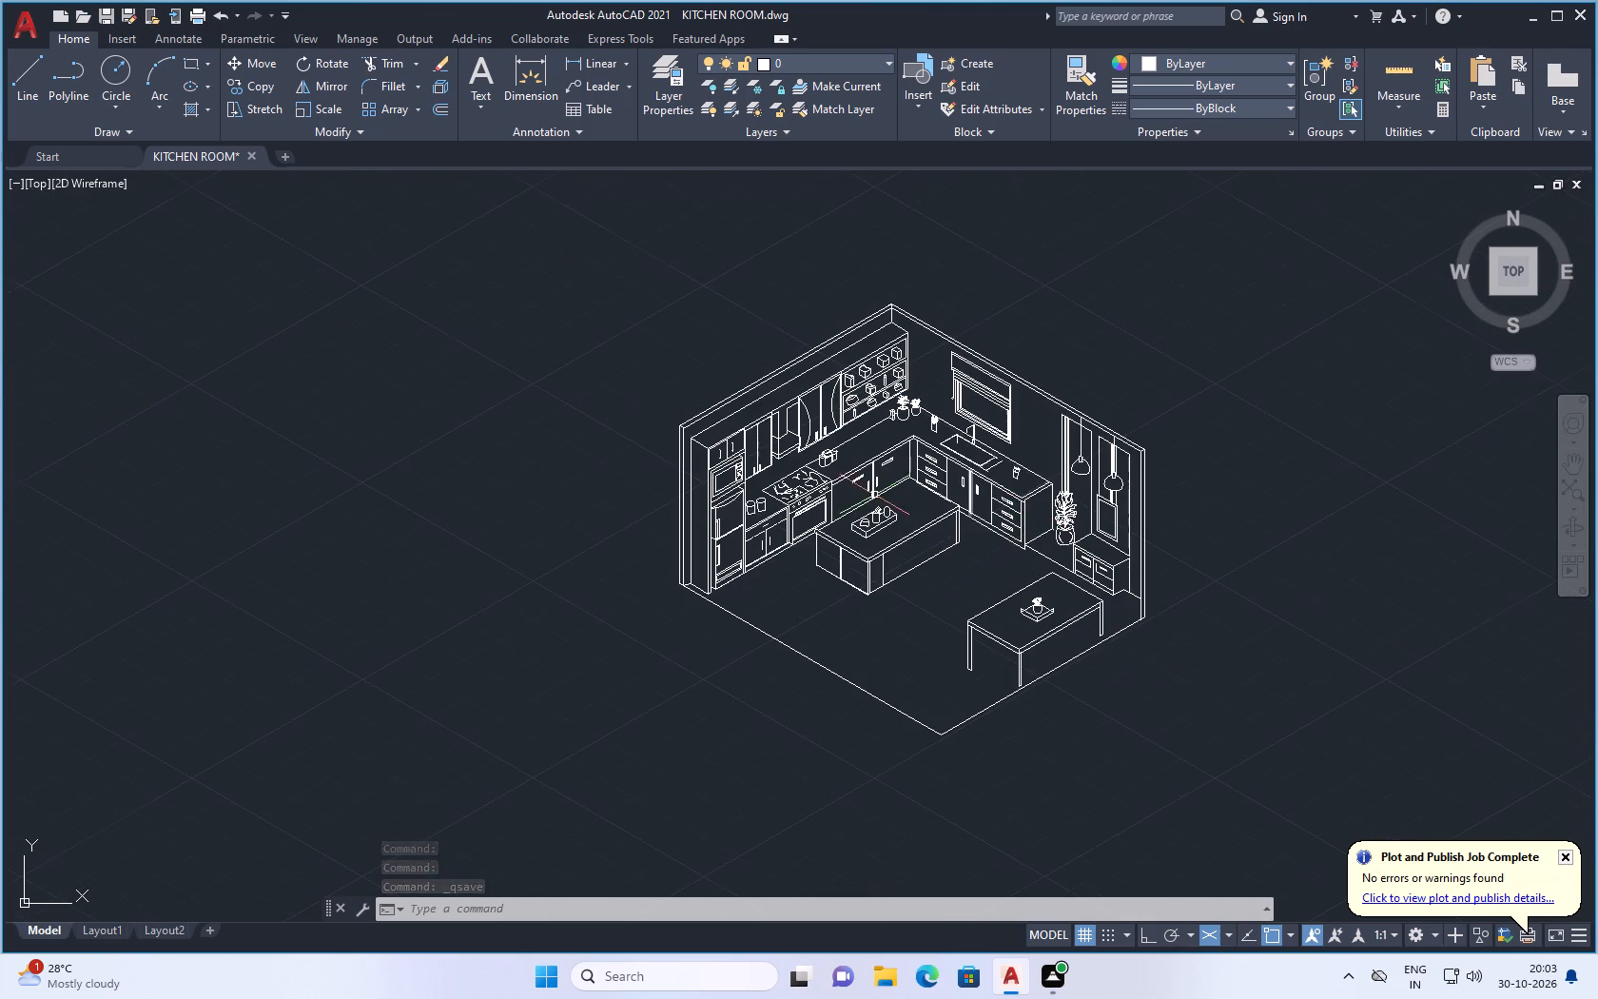
pyautogui.scroll(-2, 874, 495)
pyautogui.scroll(2, 815, 494)
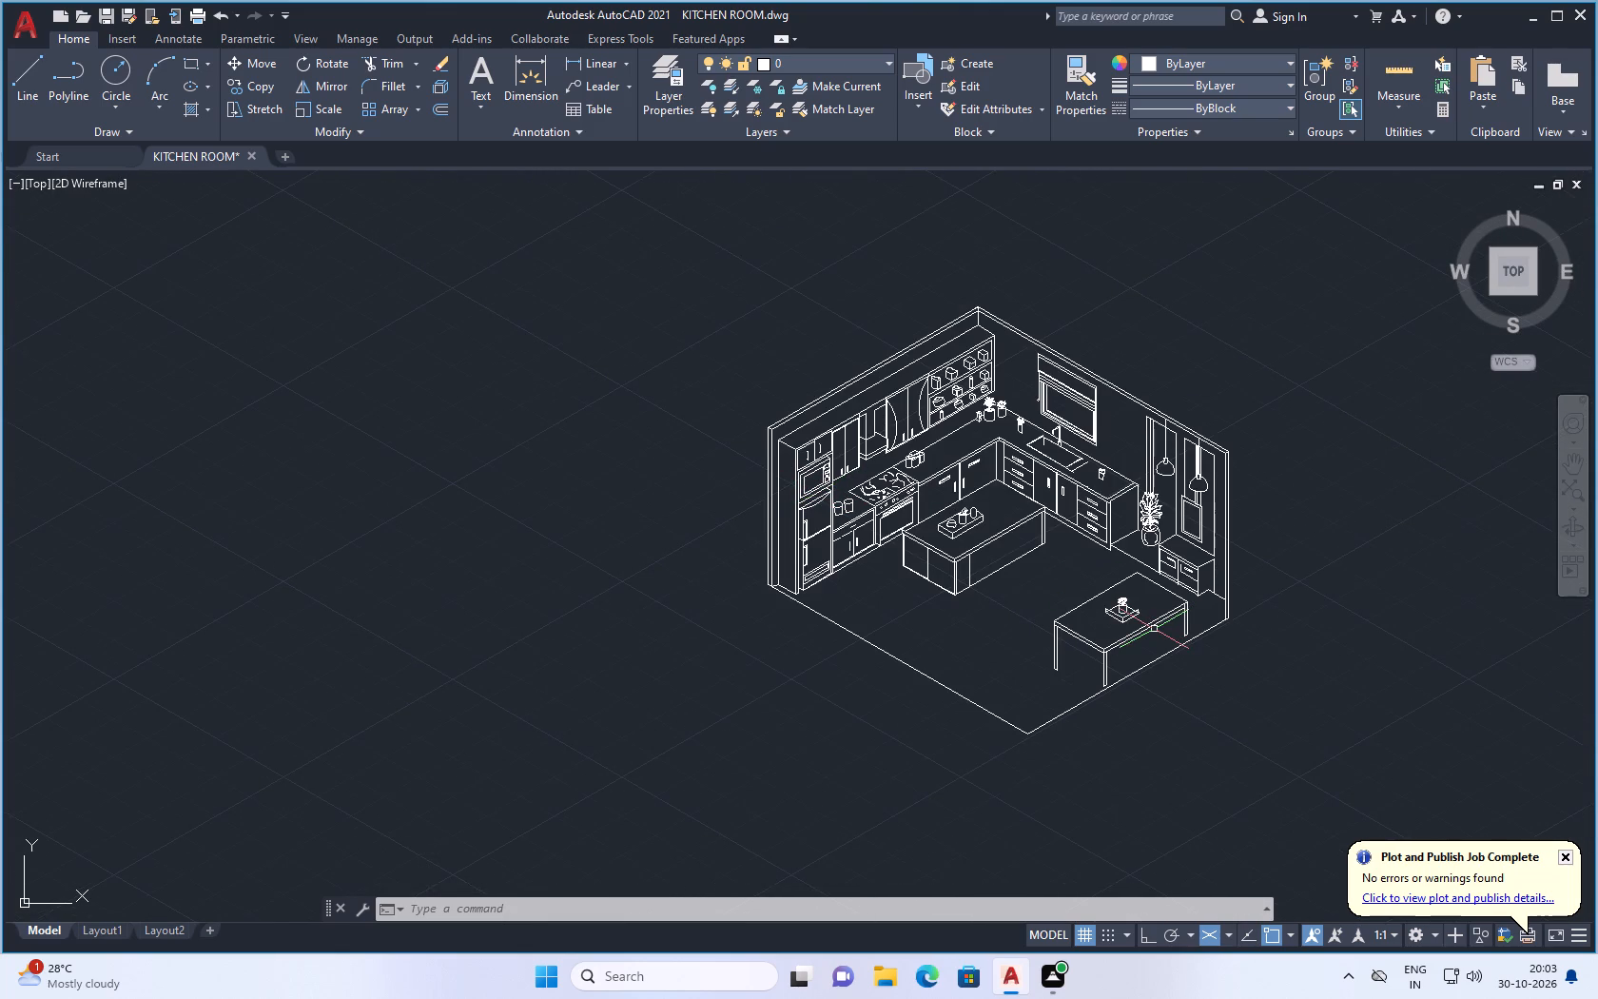
pyautogui.scroll(1, 1162, 559)
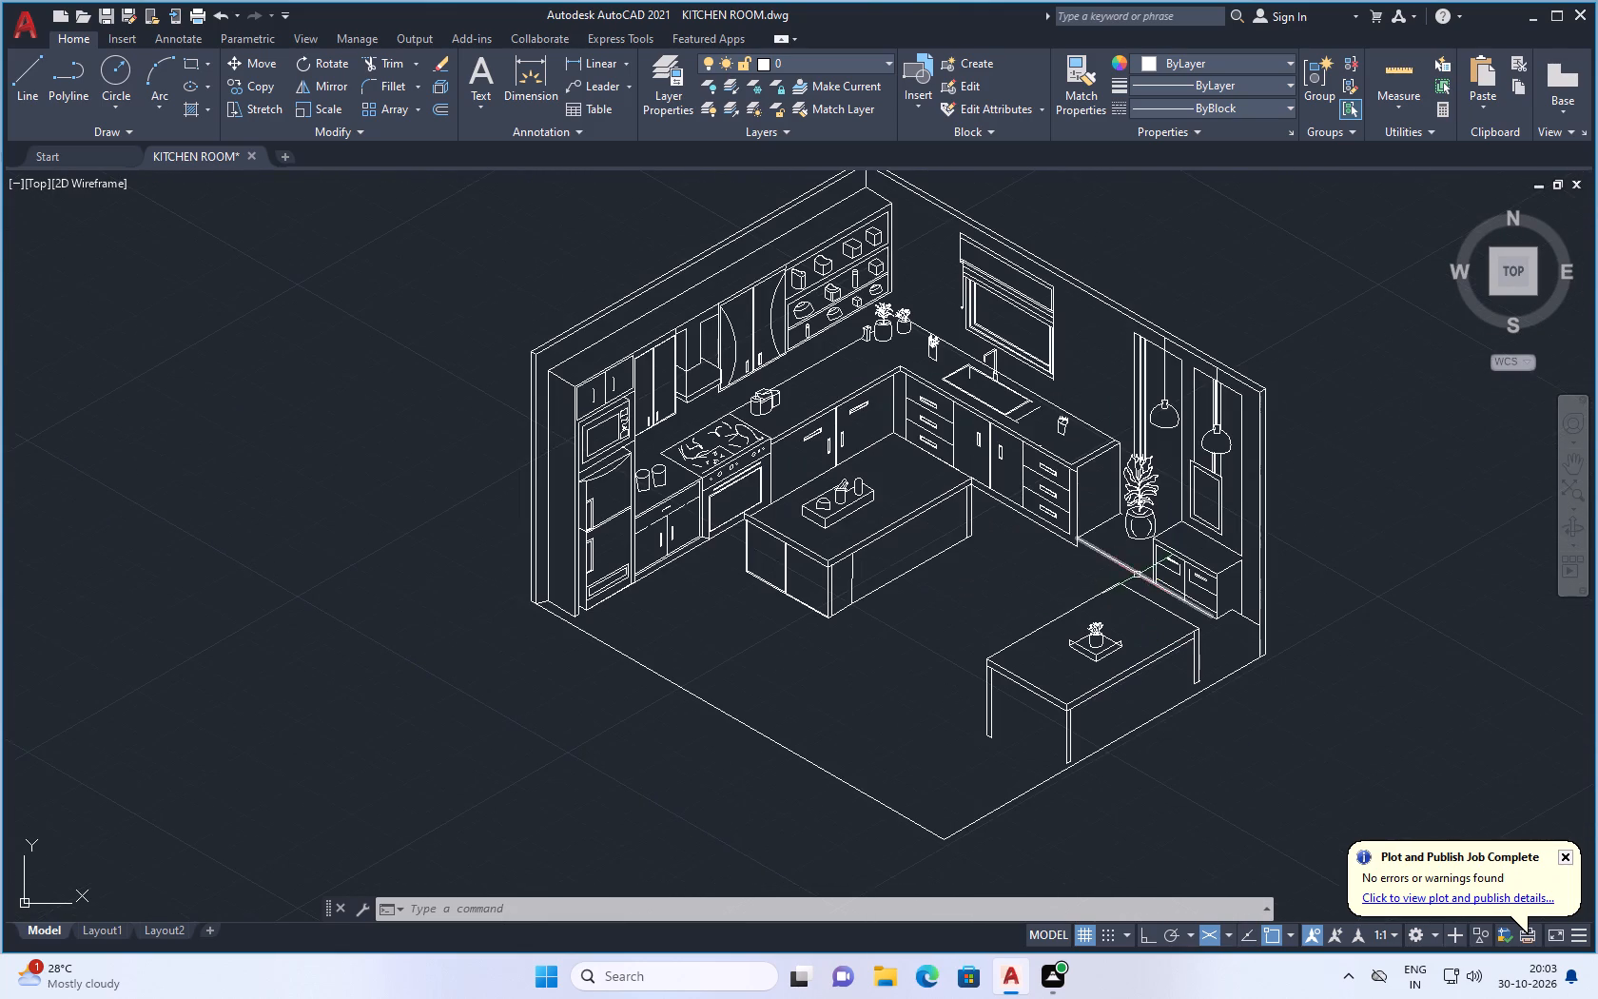
pyautogui.scroll(4, 1109, 651)
pyautogui.scroll(-4, 1158, 637)
pyautogui.scroll(2, 1181, 628)
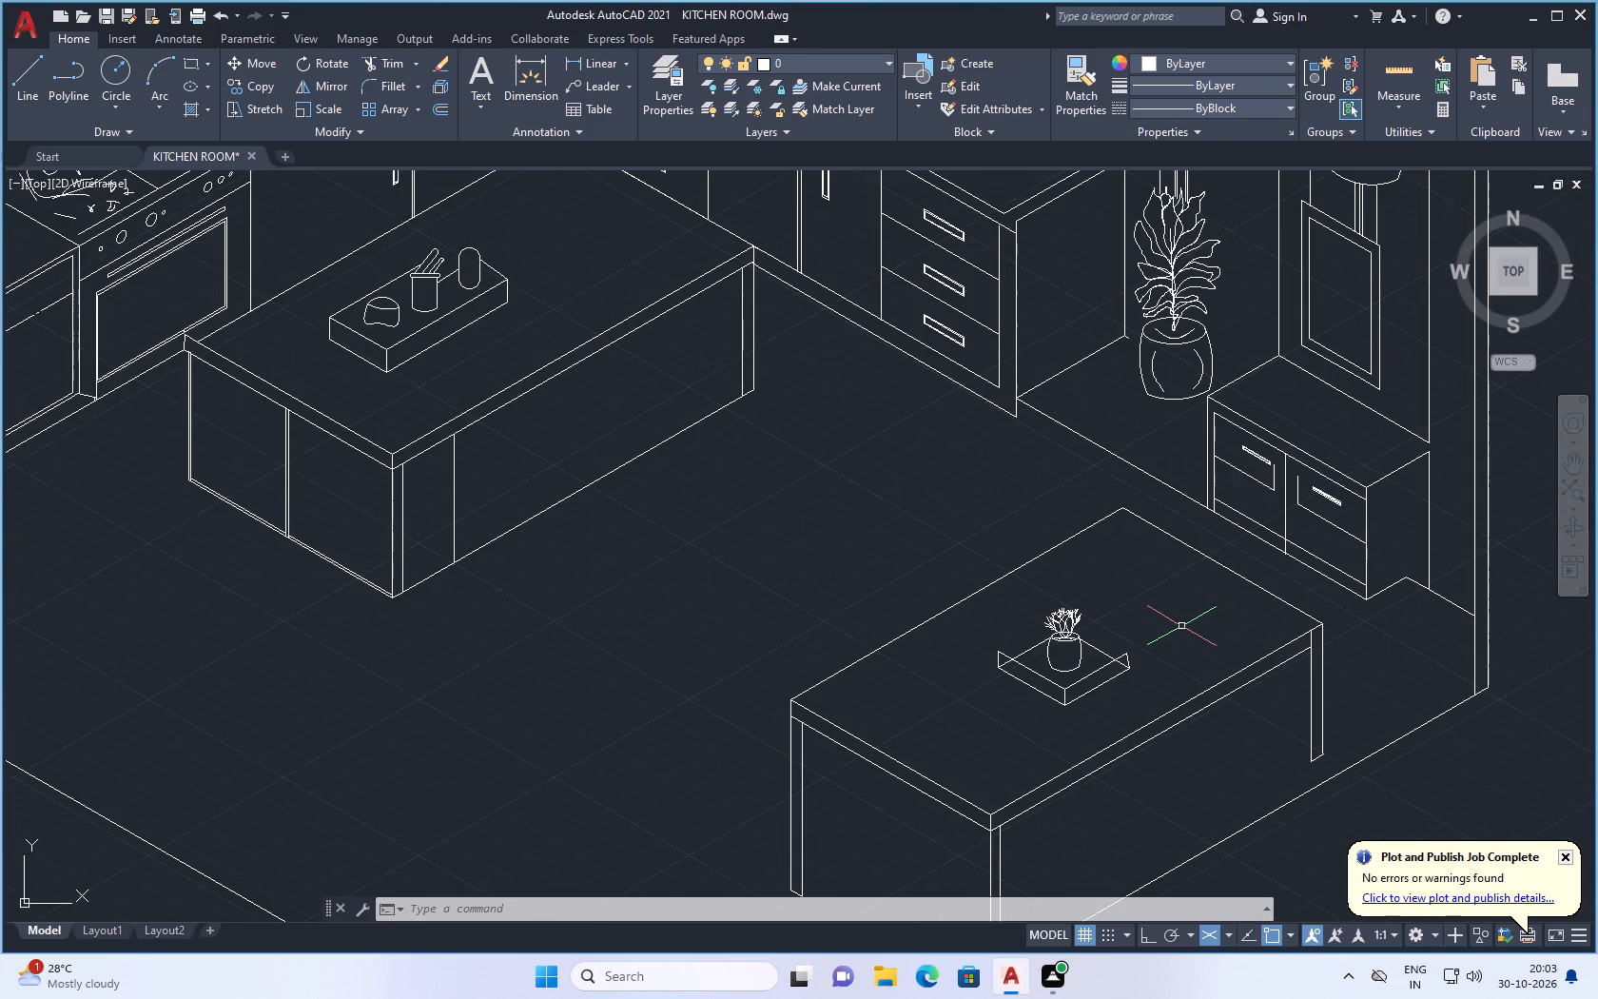
# Save the finished kitchen drawing again under its existing name.
pyautogui.hotkey('ctrl', 's')
pyautogui.hotkey('ctrl', 's')
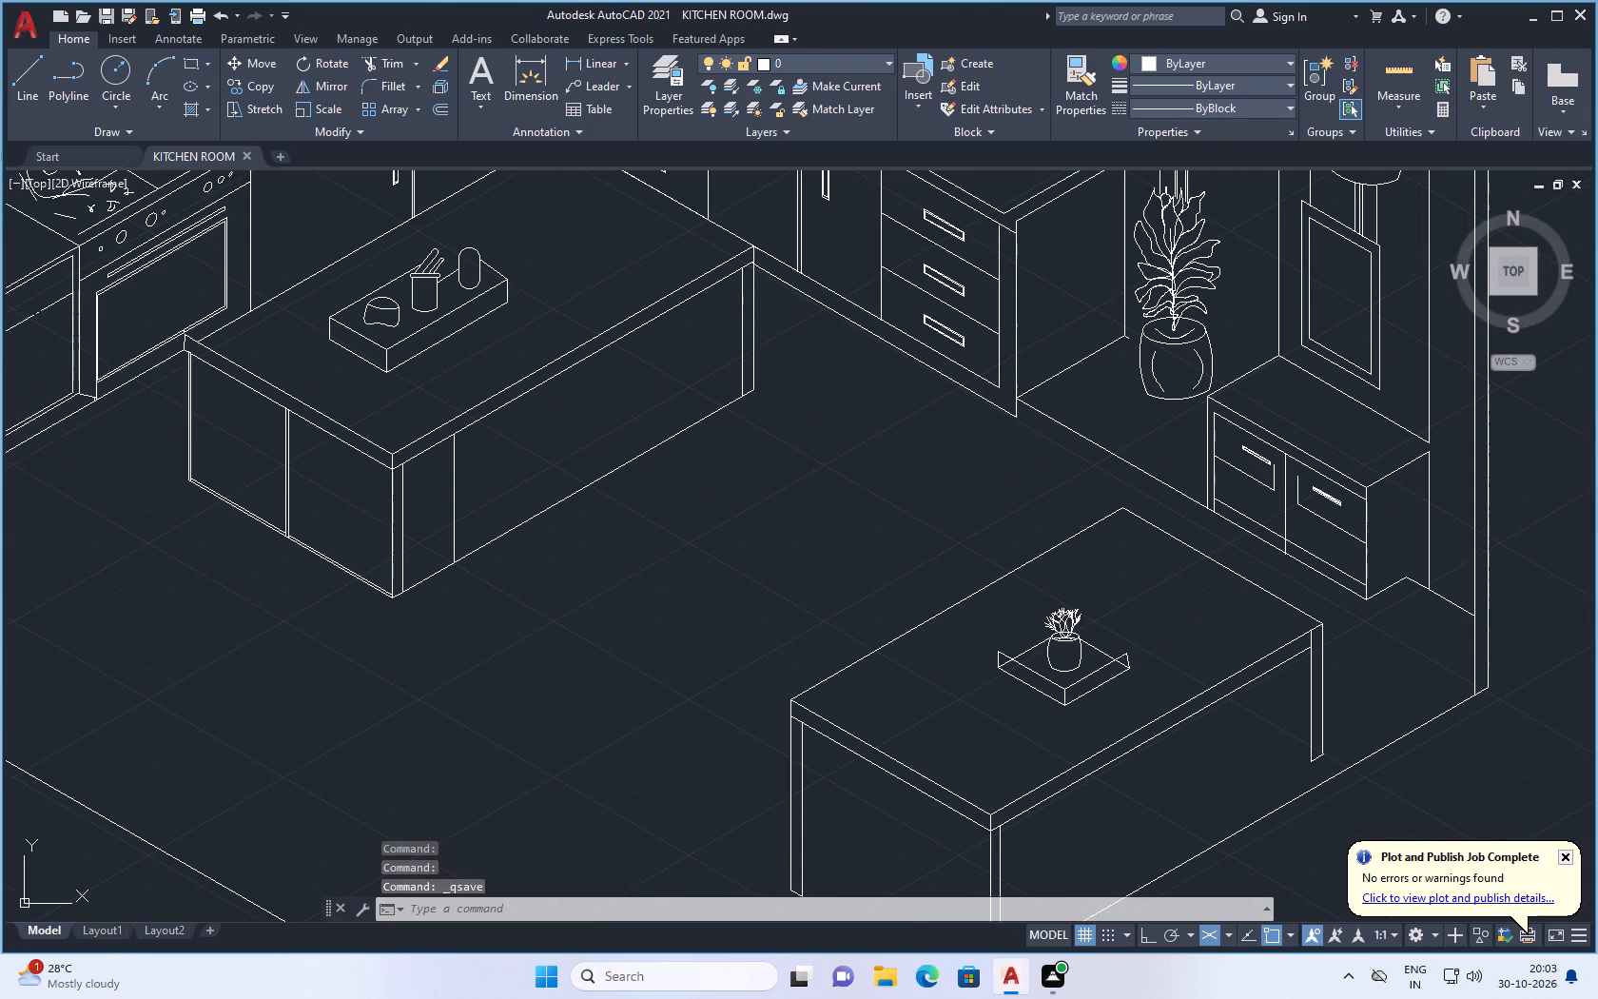
pyautogui.scroll(2, 1093, 677)
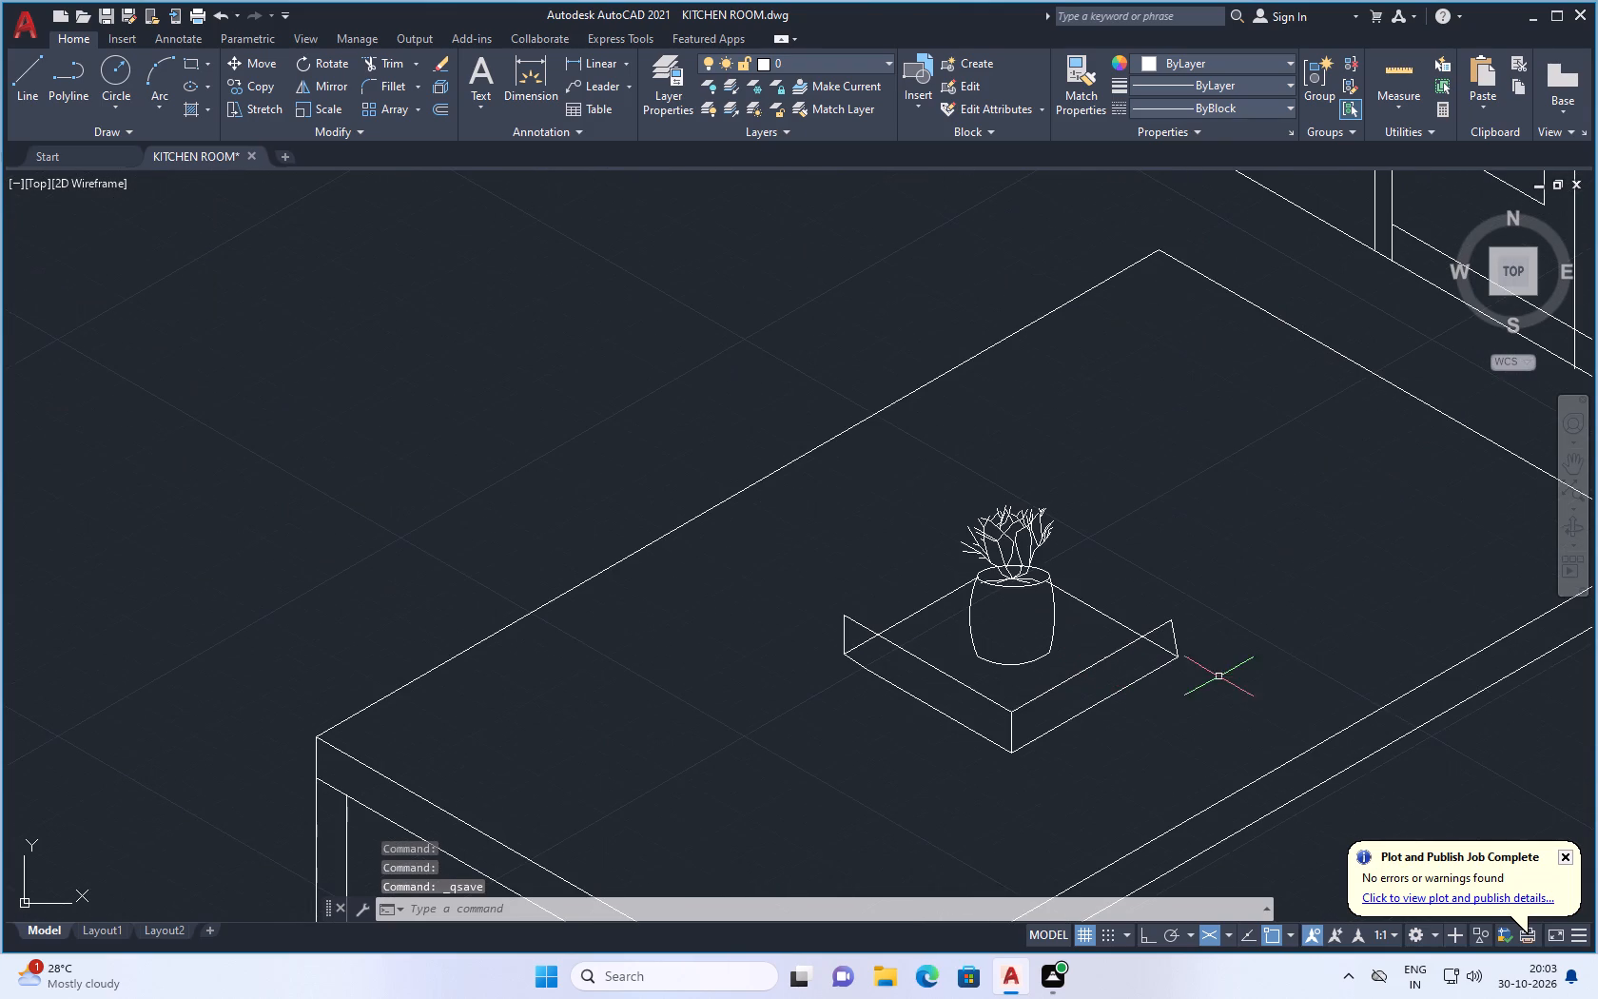
pyautogui.scroll(-5, 1184, 686)
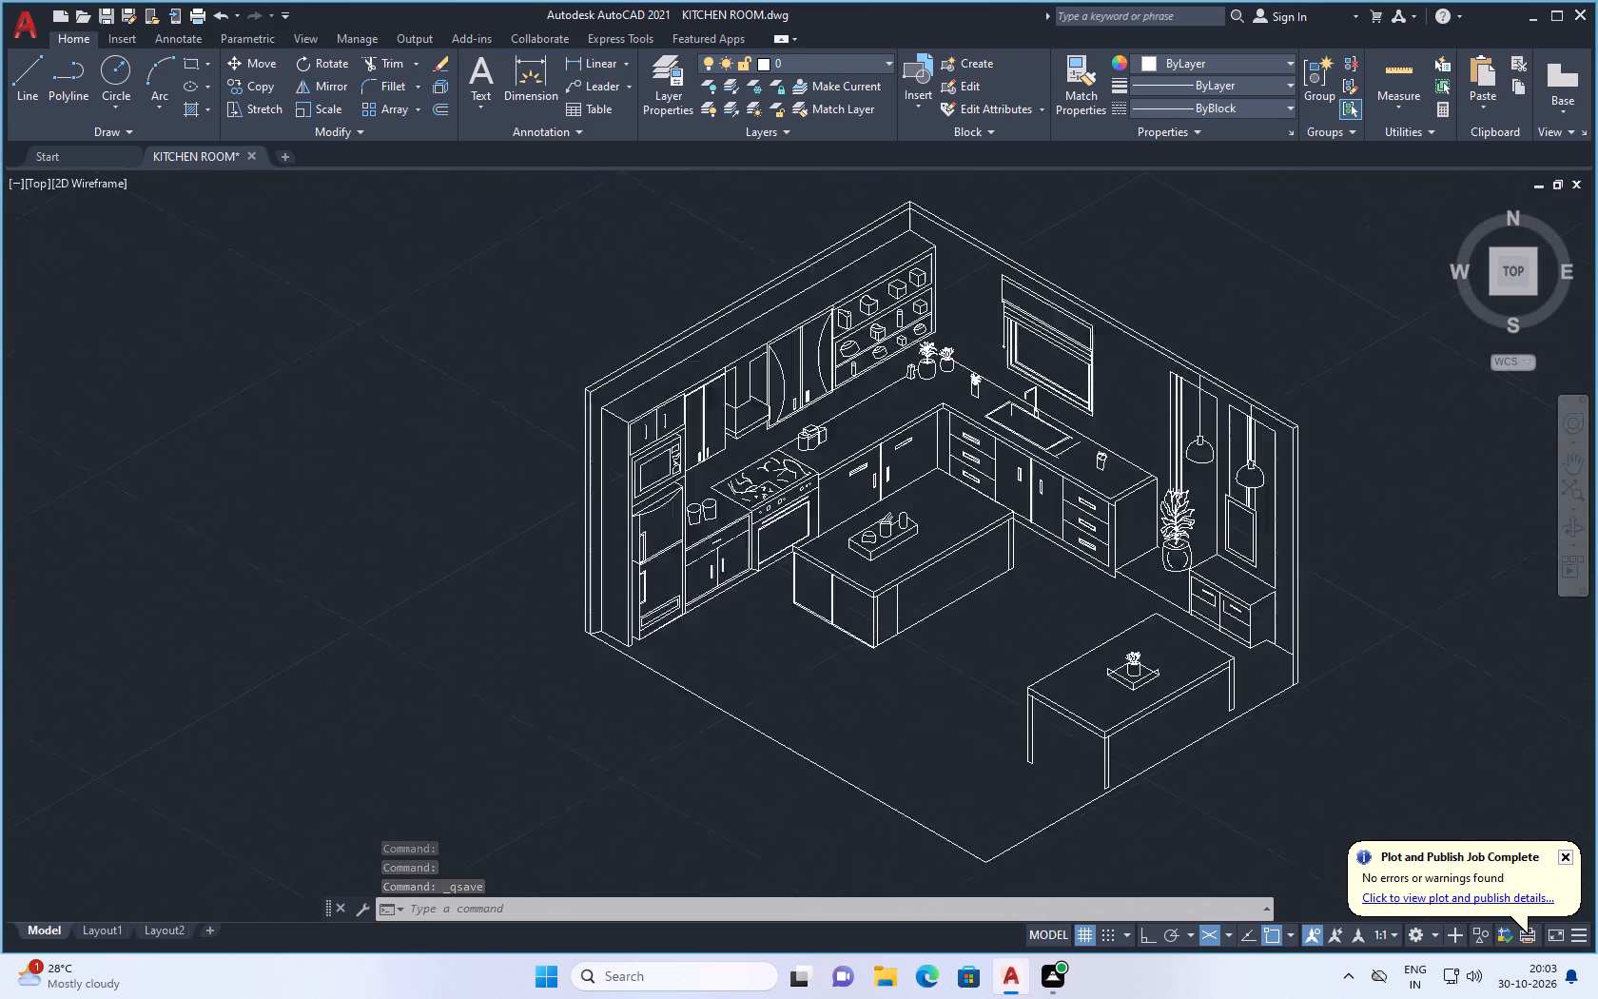
pyautogui.hotkey('ctrl', 's')
pyautogui.scroll(-1, 1055, 547)
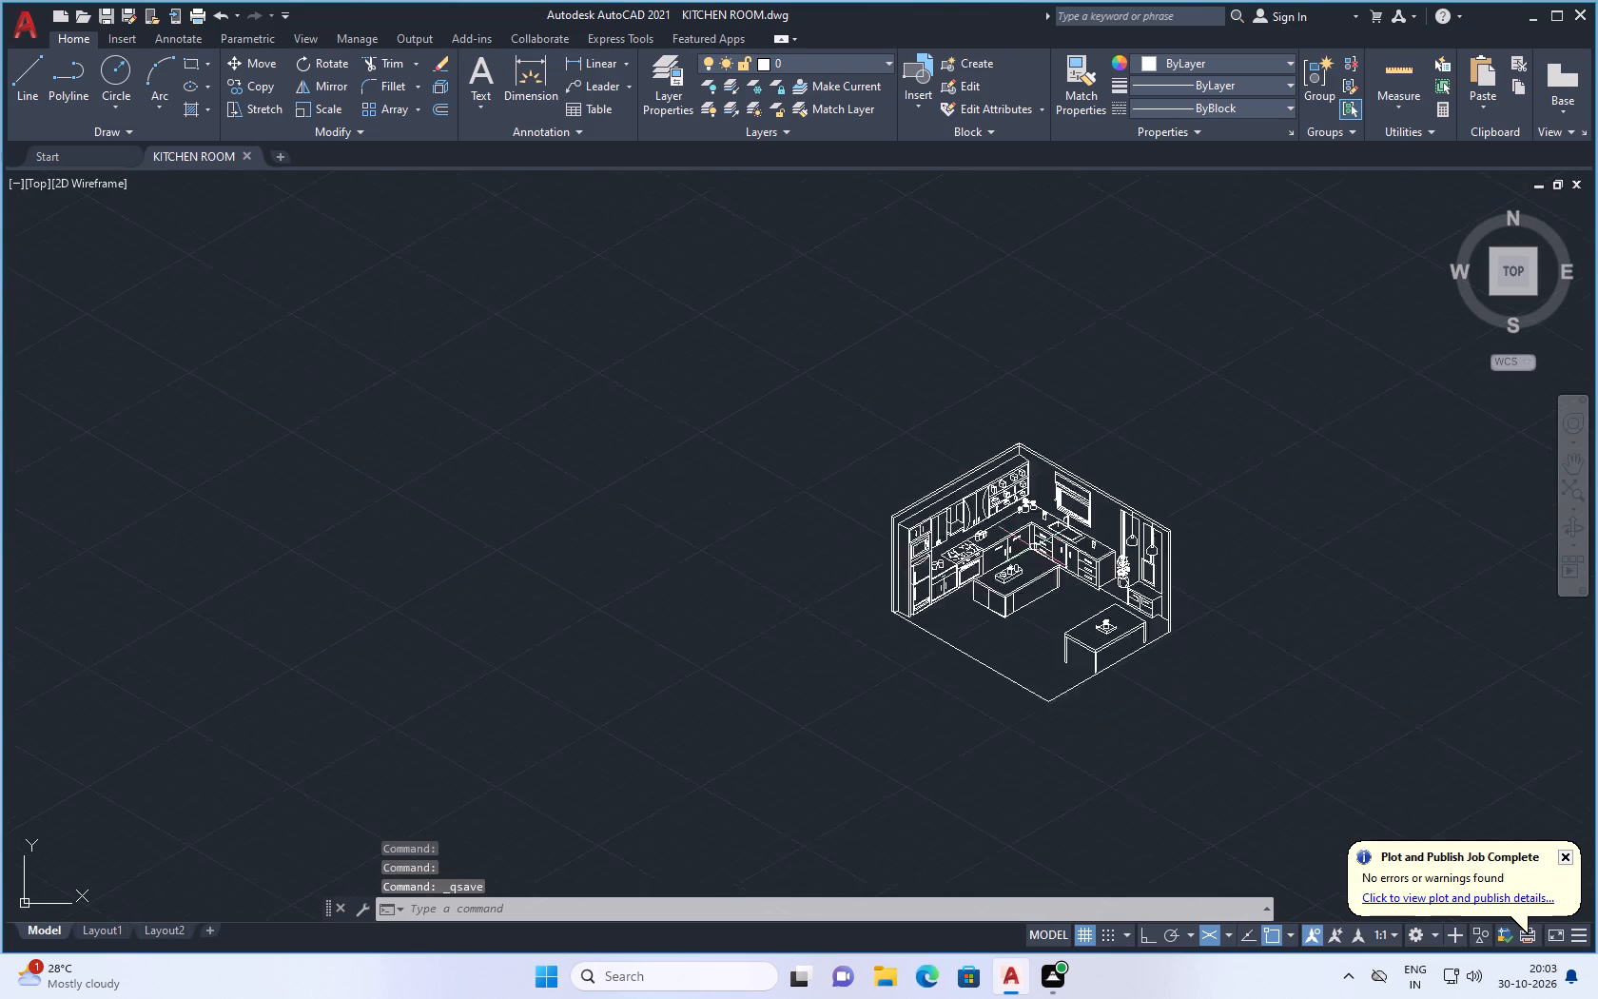
pyautogui.scroll(-1, 1028, 549)
pyautogui.scroll(2, 1021, 597)
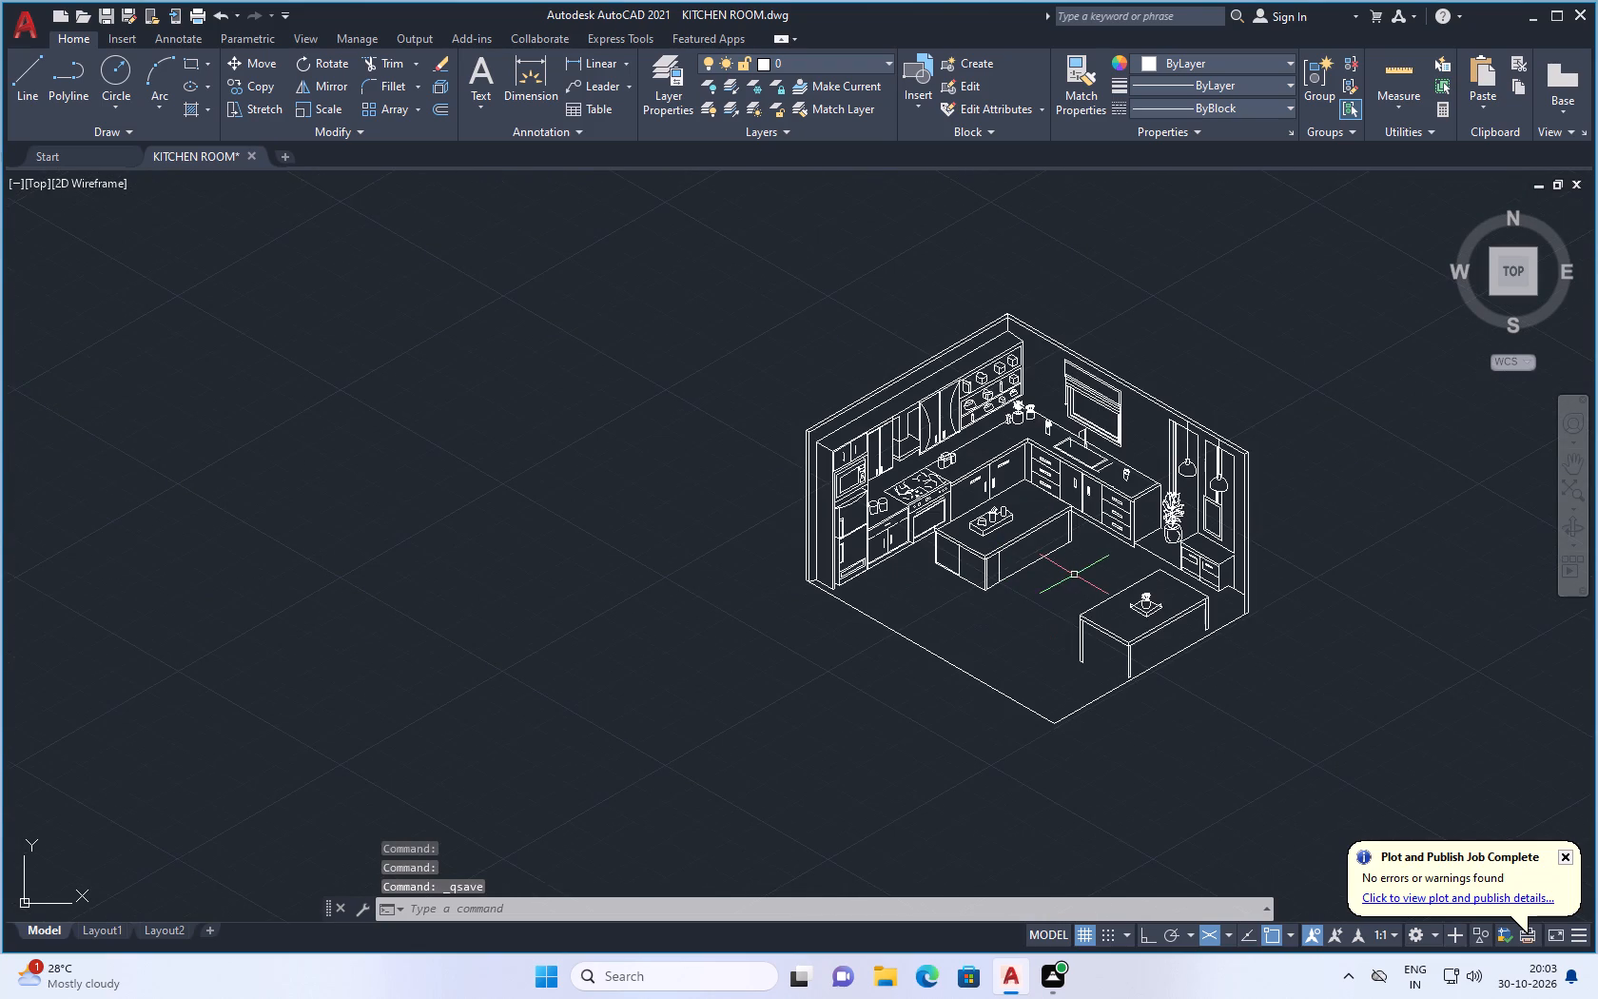
pyautogui.hotkey('ctrl', 's')
pyautogui.hotkey('ctrl', 's')
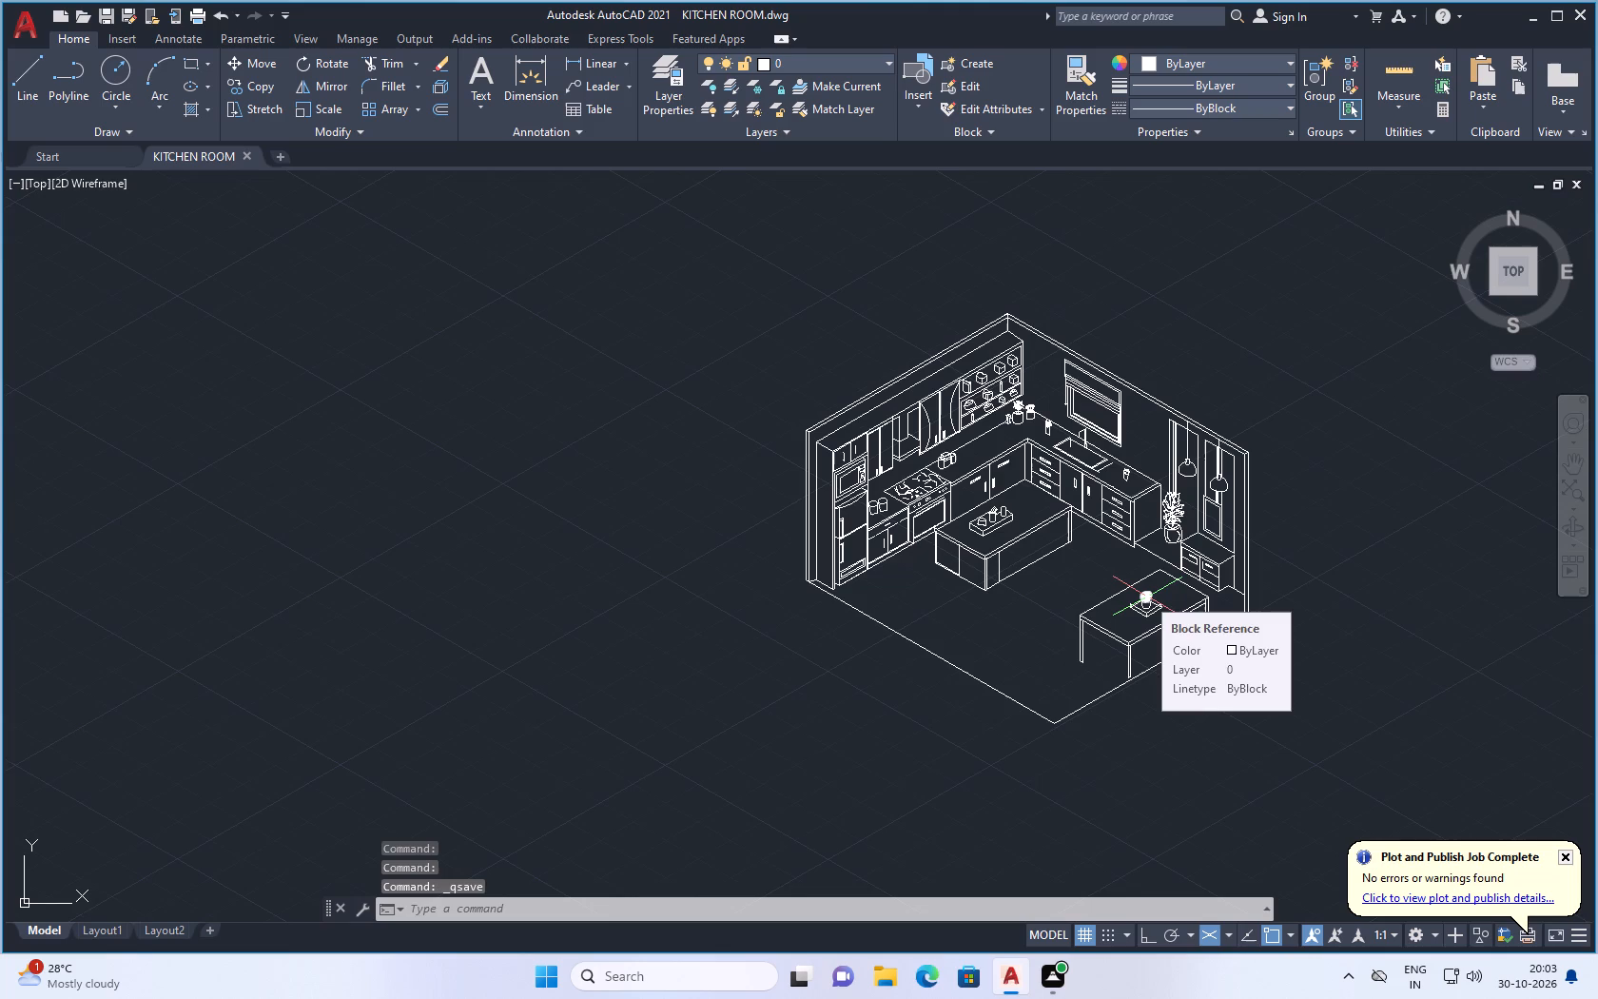
pyautogui.hotkey('ctrl', 's')
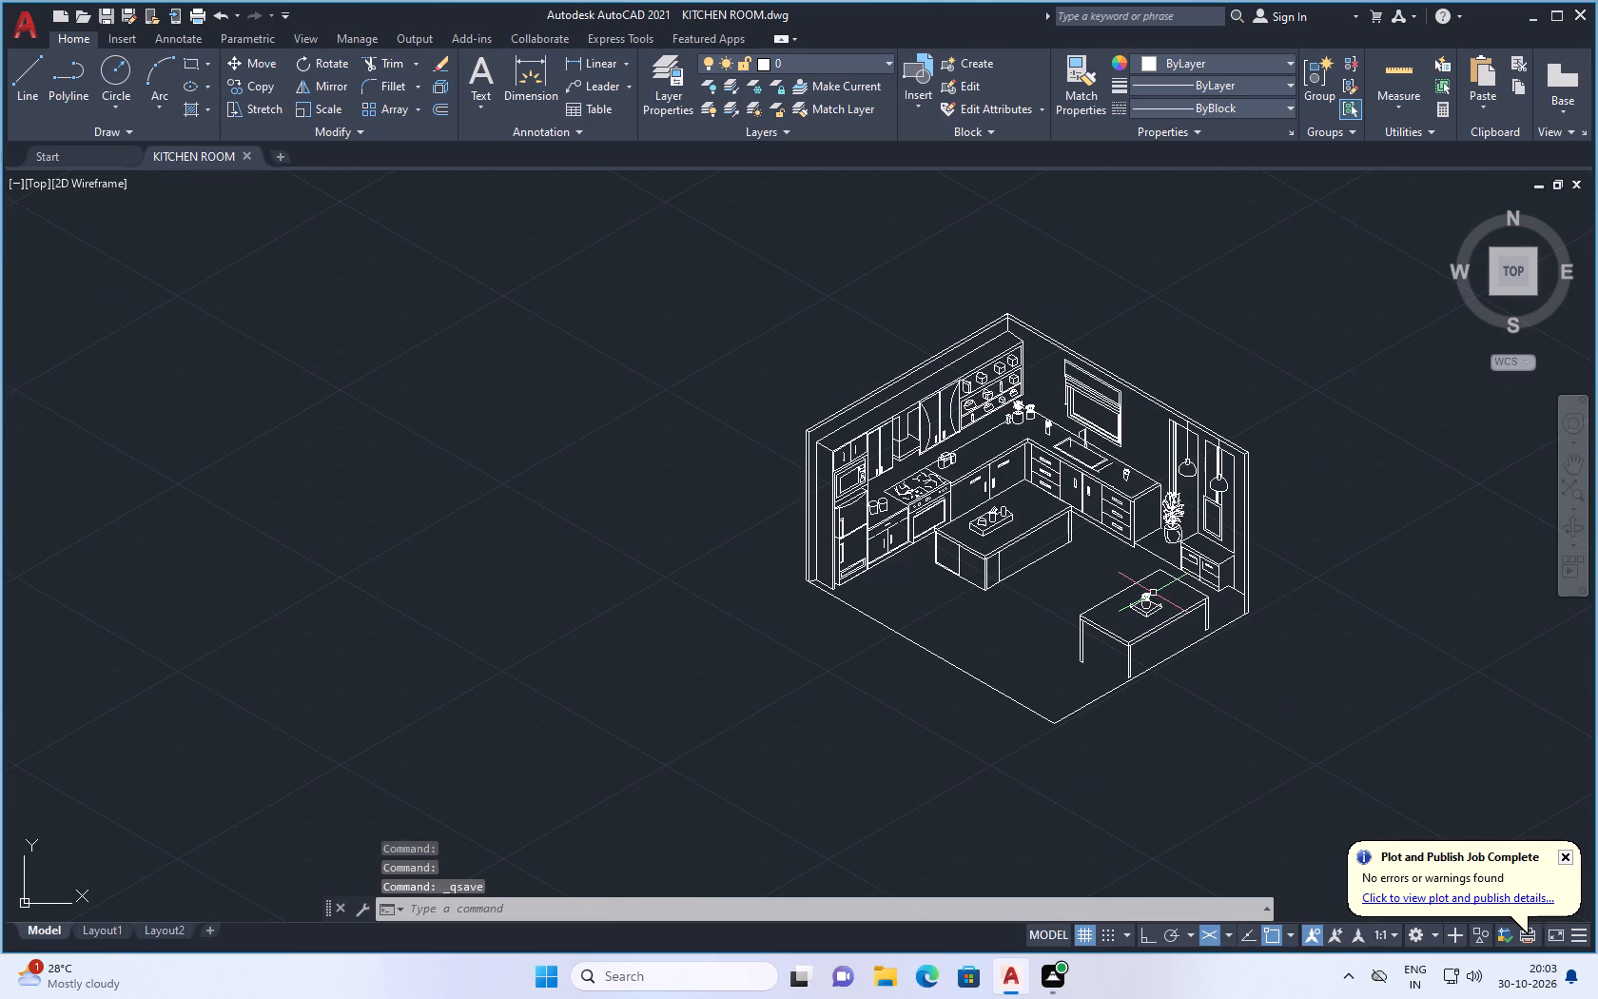
# Save the kitchen drawing again under its existing name with the whole room in view.
pyautogui.hotkey('ctrl', 's')
pyautogui.scroll(2, 1074, 580)
pyautogui.scroll(-2, 1077, 580)
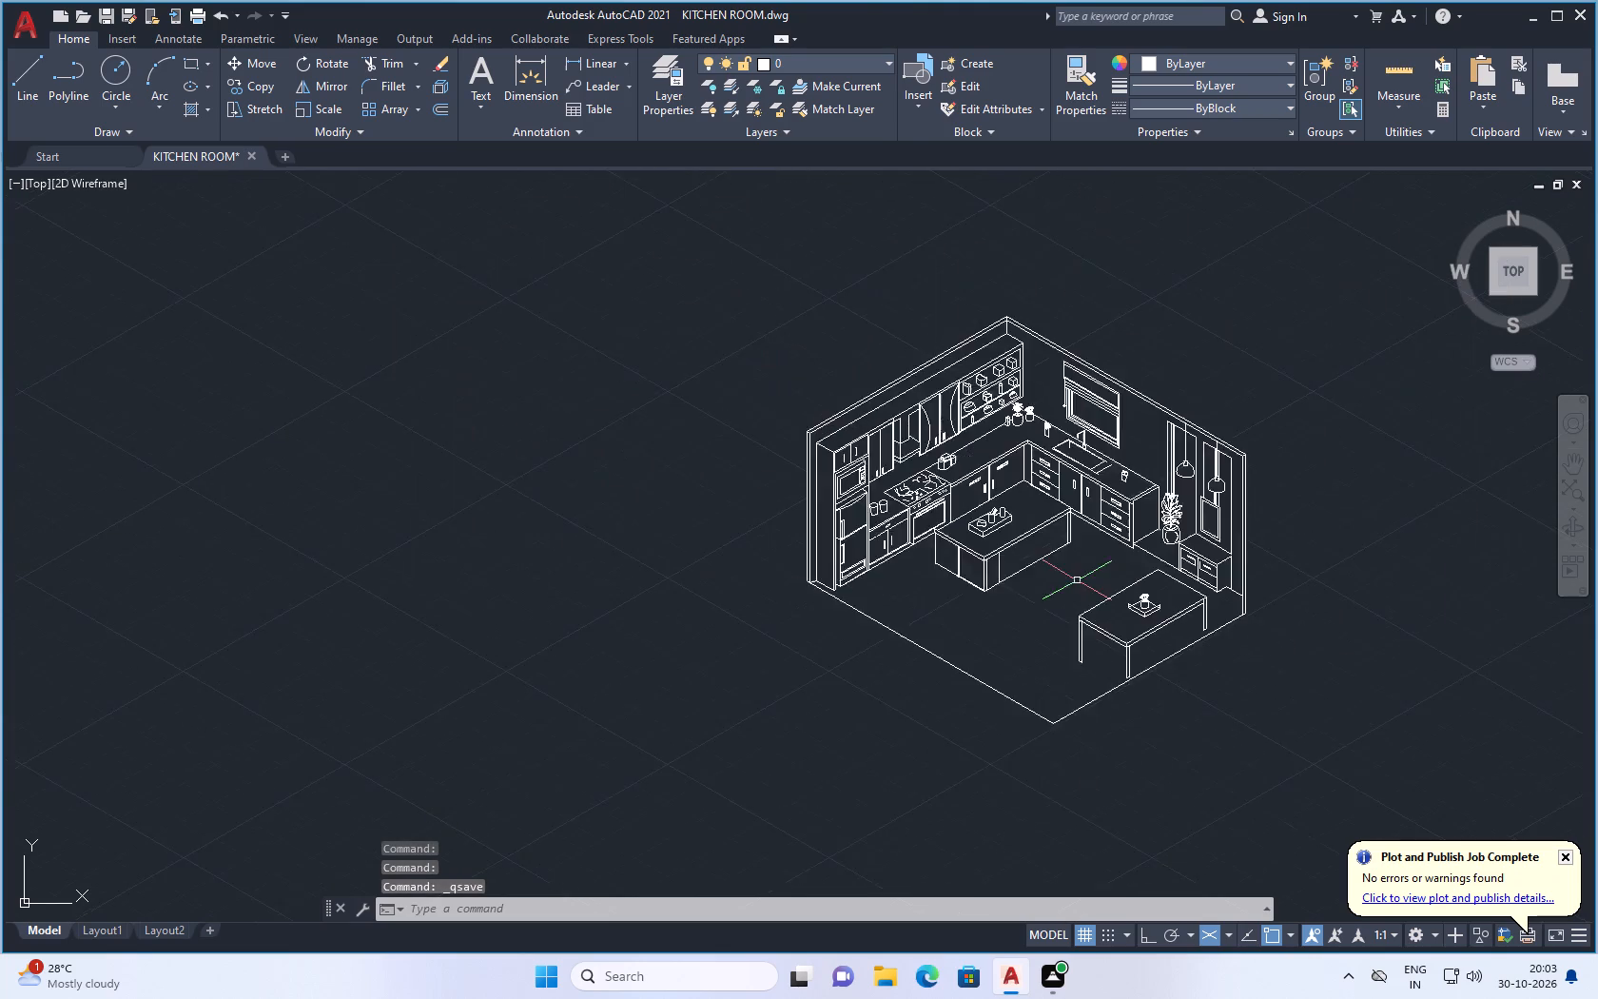
pyautogui.scroll(-1, 1077, 580)
pyautogui.scroll(2, 1100, 626)
pyautogui.scroll(-2, 1102, 519)
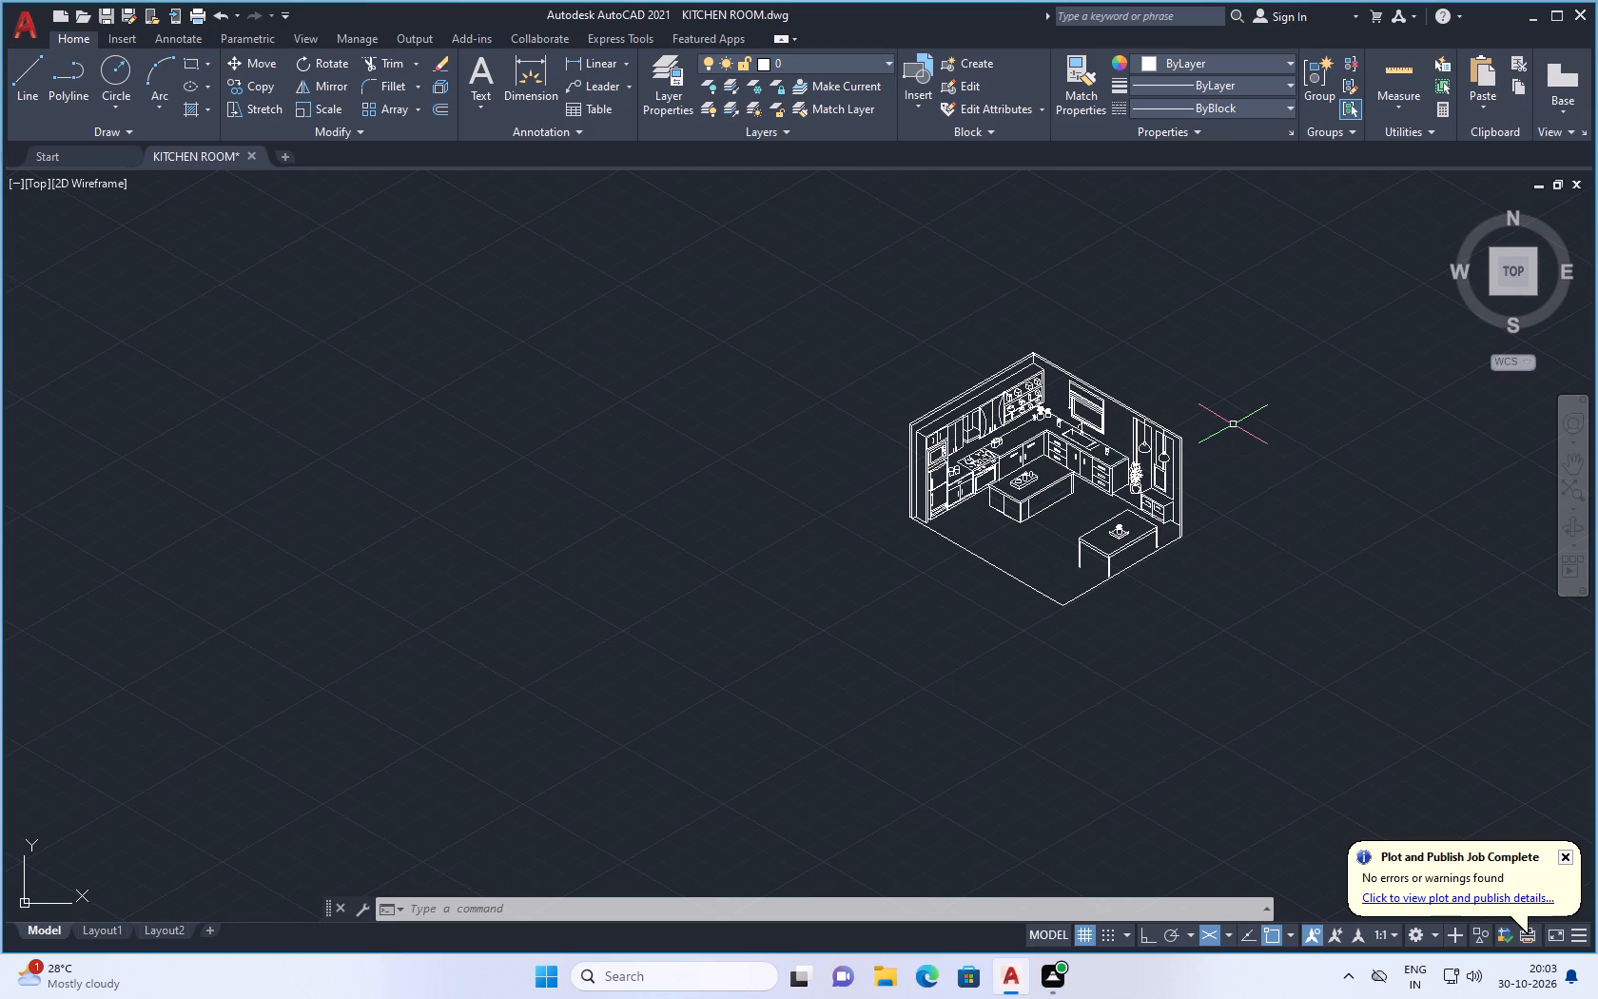
pyautogui.hotkey('ctrl', 's')
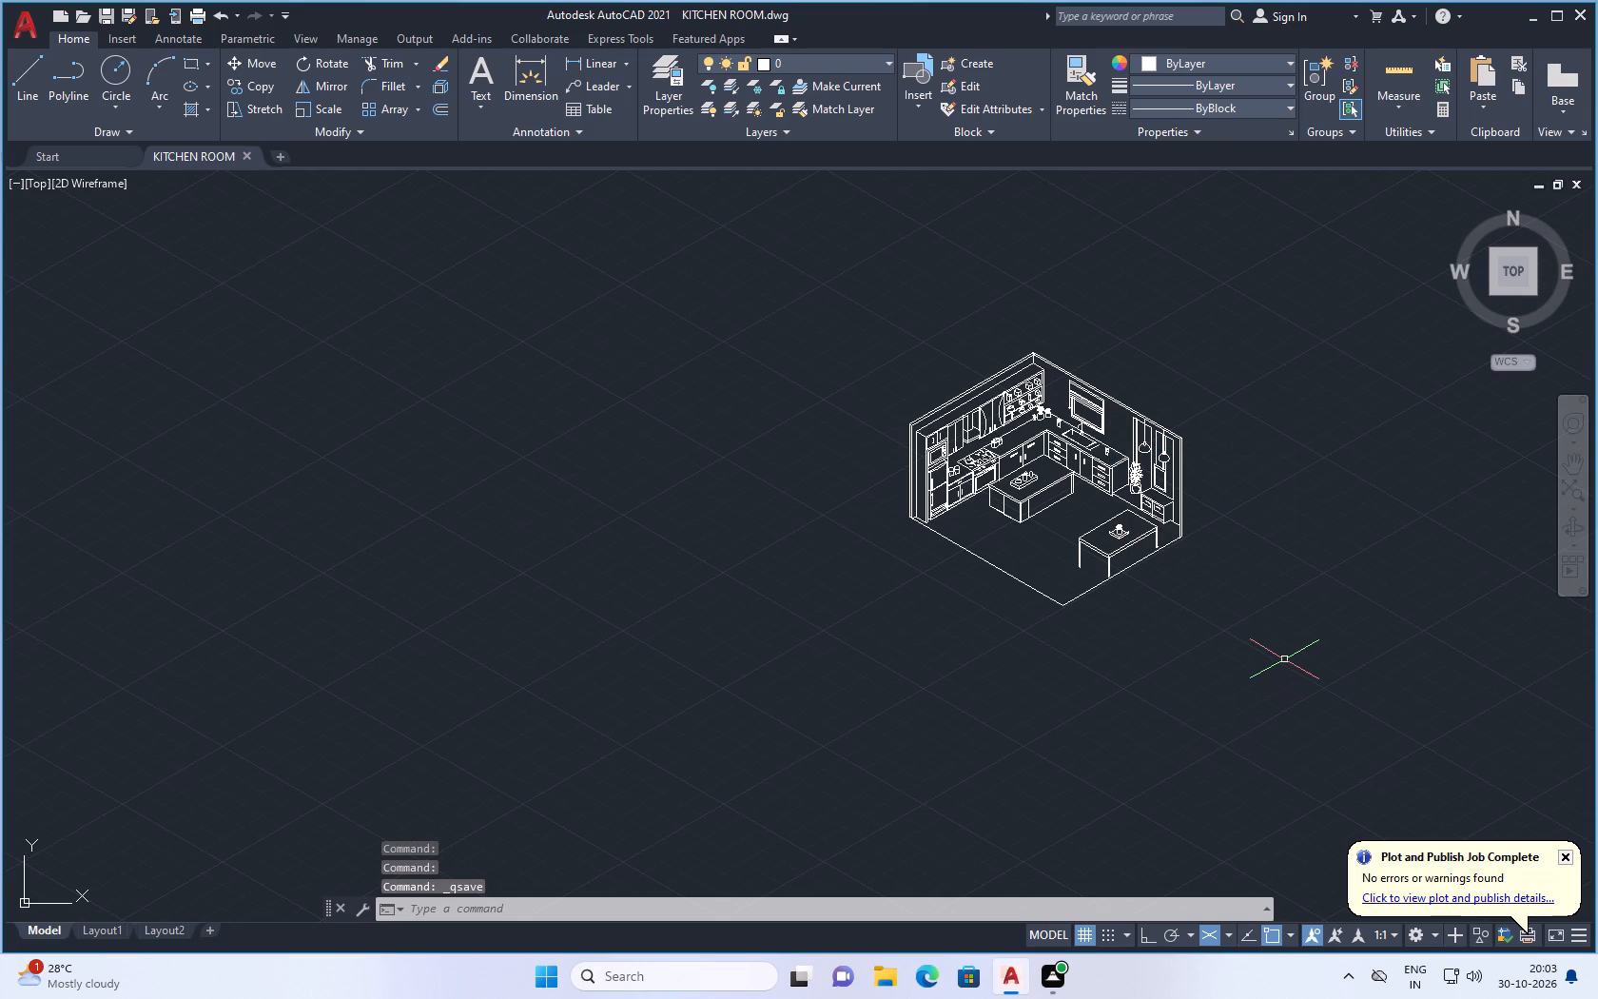
# Set up a centred plot with AutoCAD PDF (High Quality Print).pc3, using a window around the whole kitchen as the plot area.
pyautogui.hotkey('ctrl', 'p')
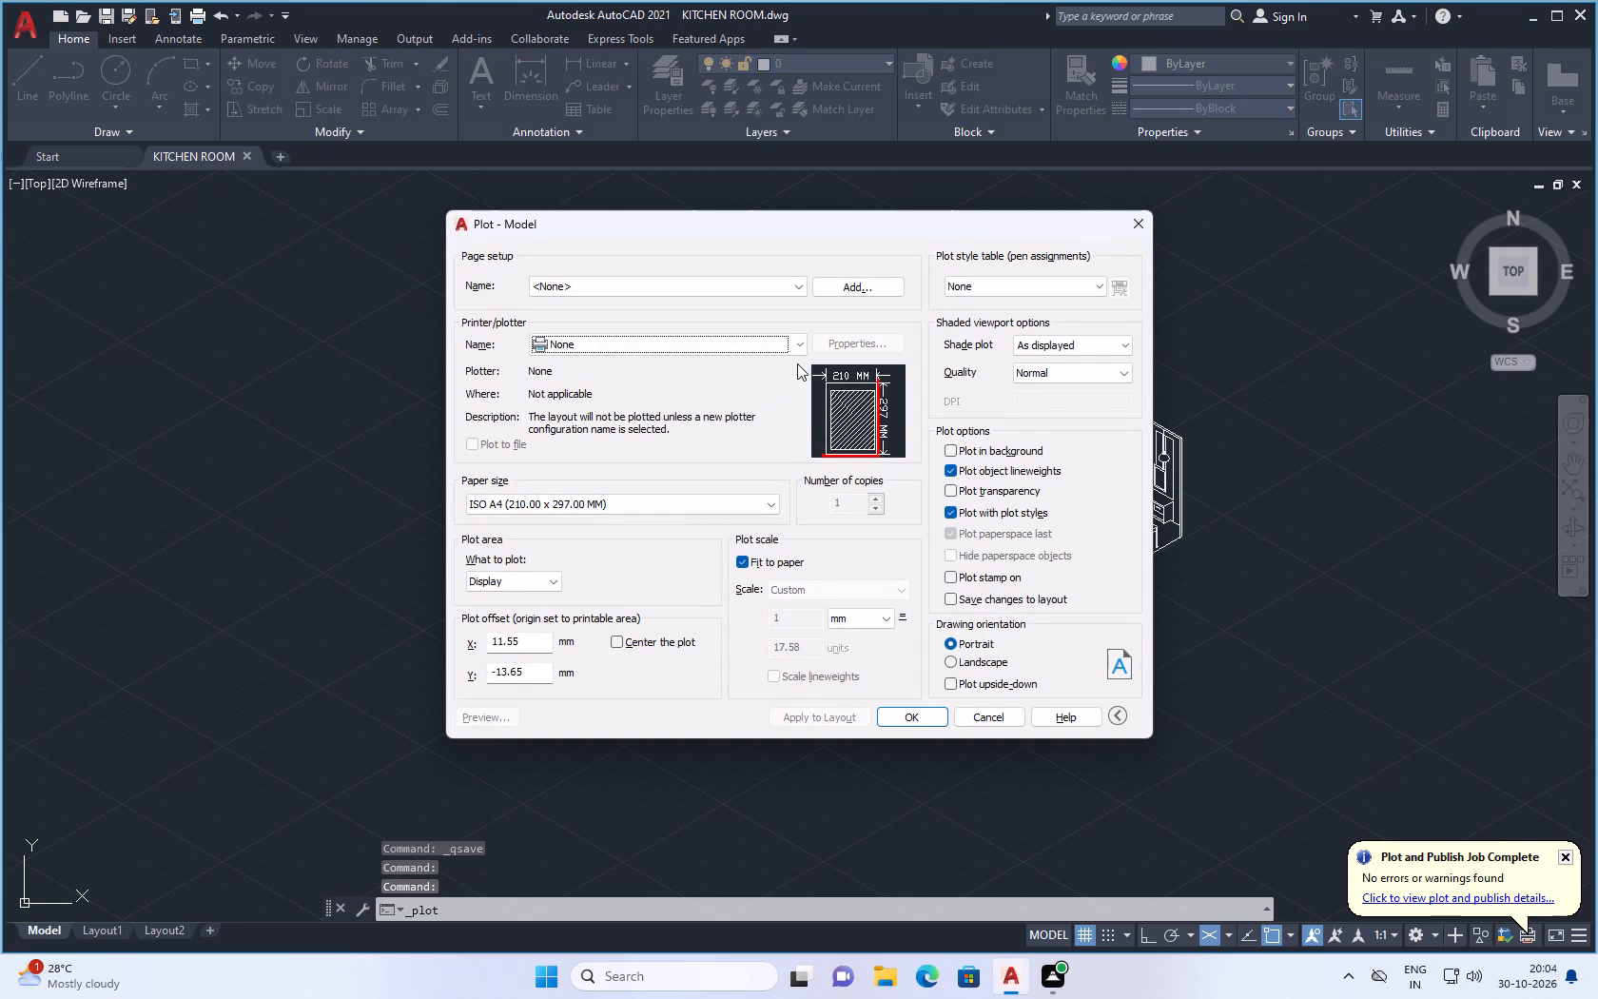
pyautogui.click(797, 346)
pyautogui.click(686, 434)
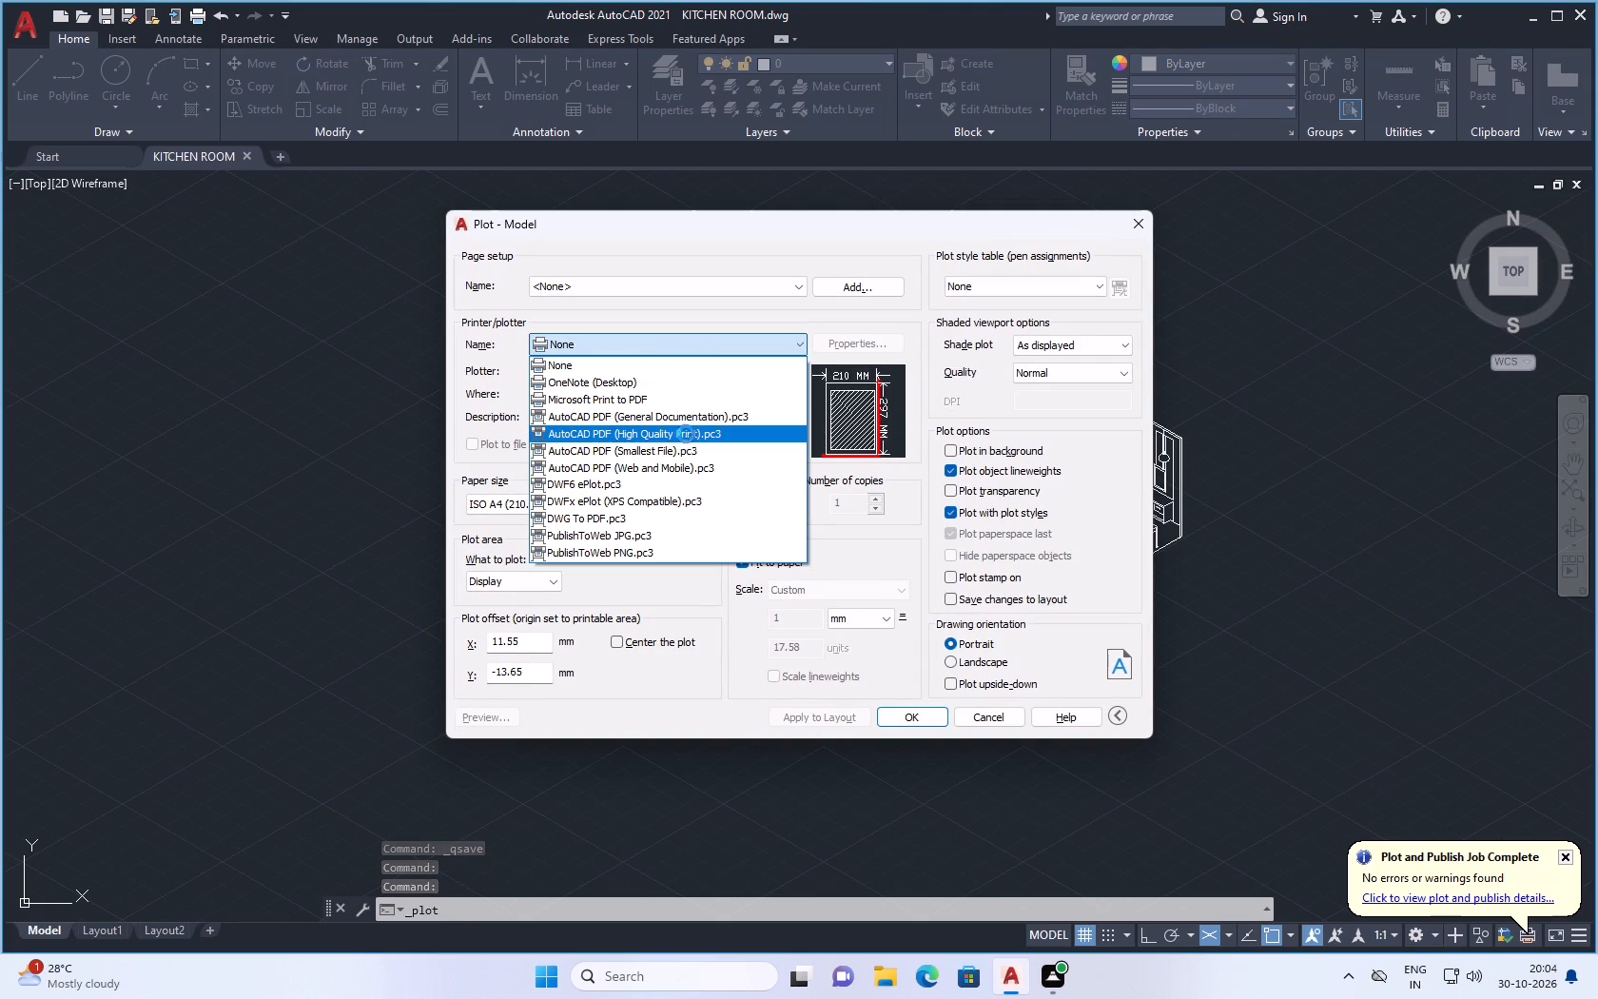
pyautogui.click(544, 582)
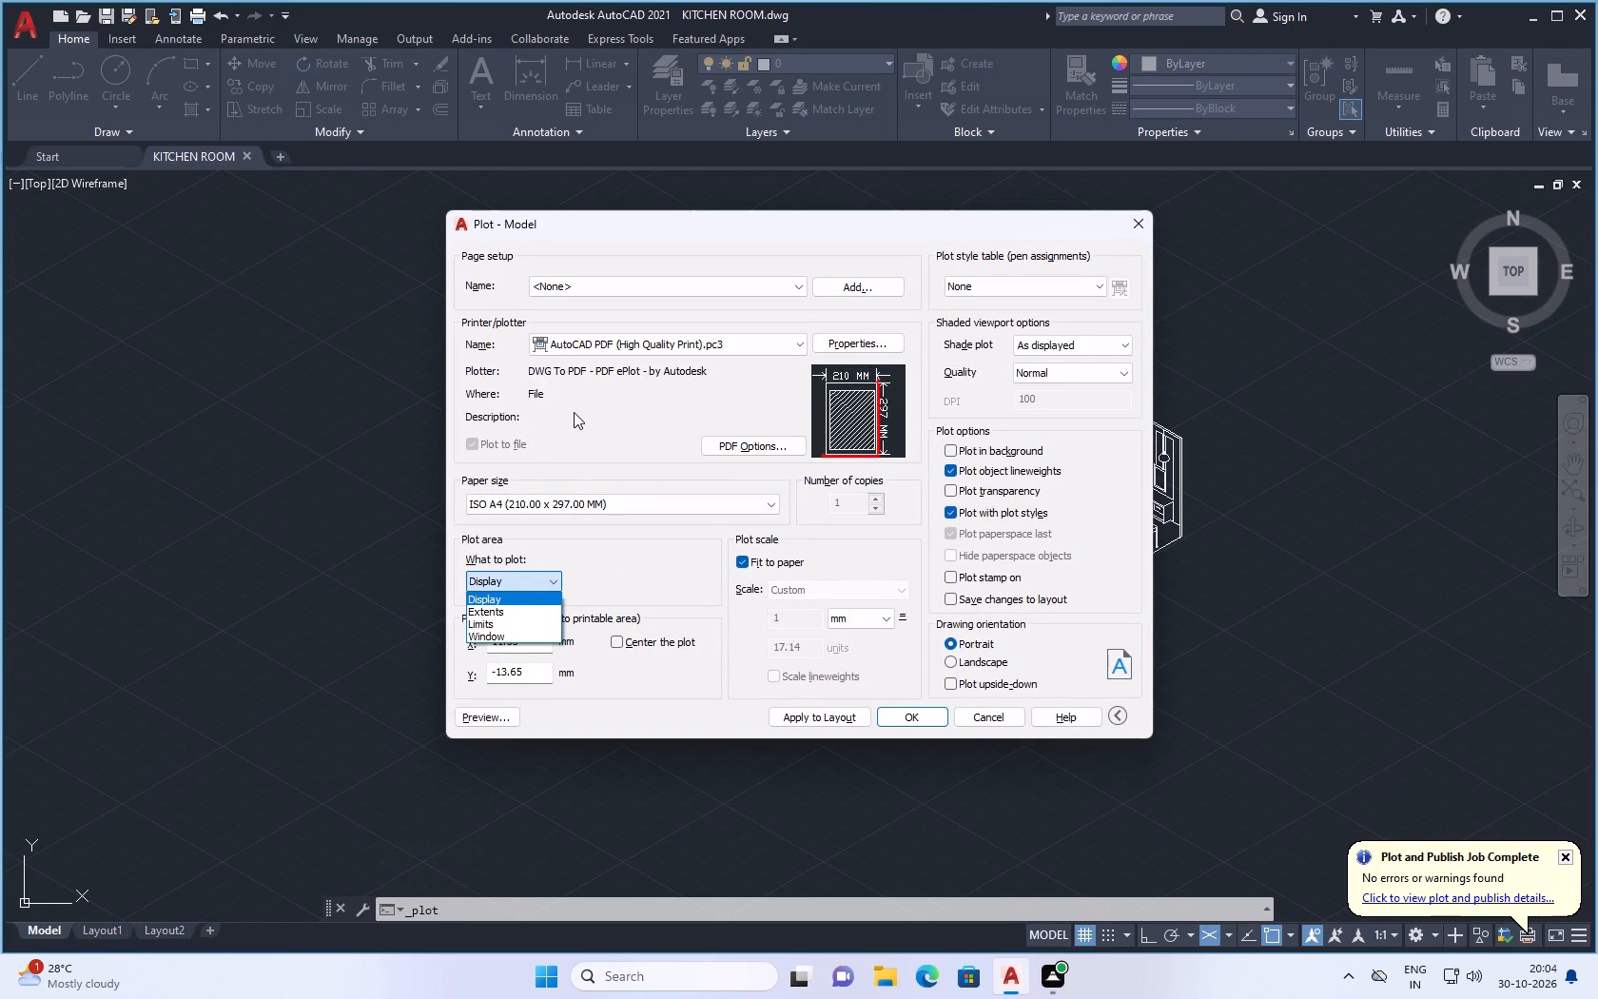
pyautogui.click(508, 637)
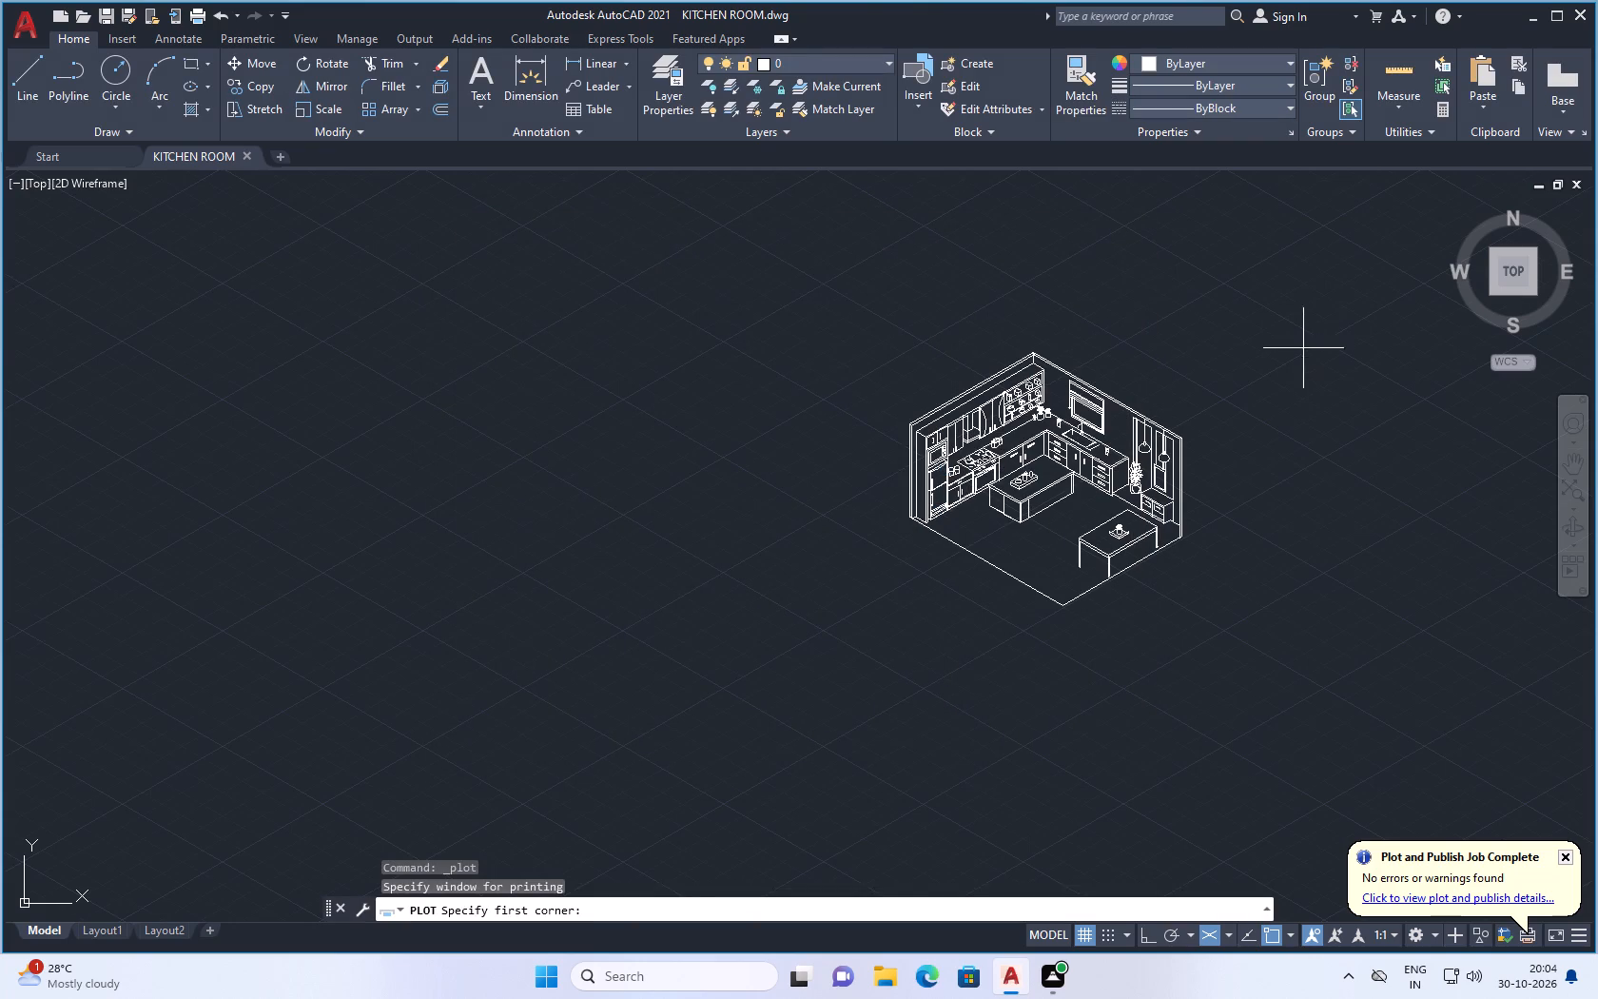
pyautogui.moveTo(1274, 273); pyautogui.dragTo(1250, 287)
pyautogui.click(799, 663)
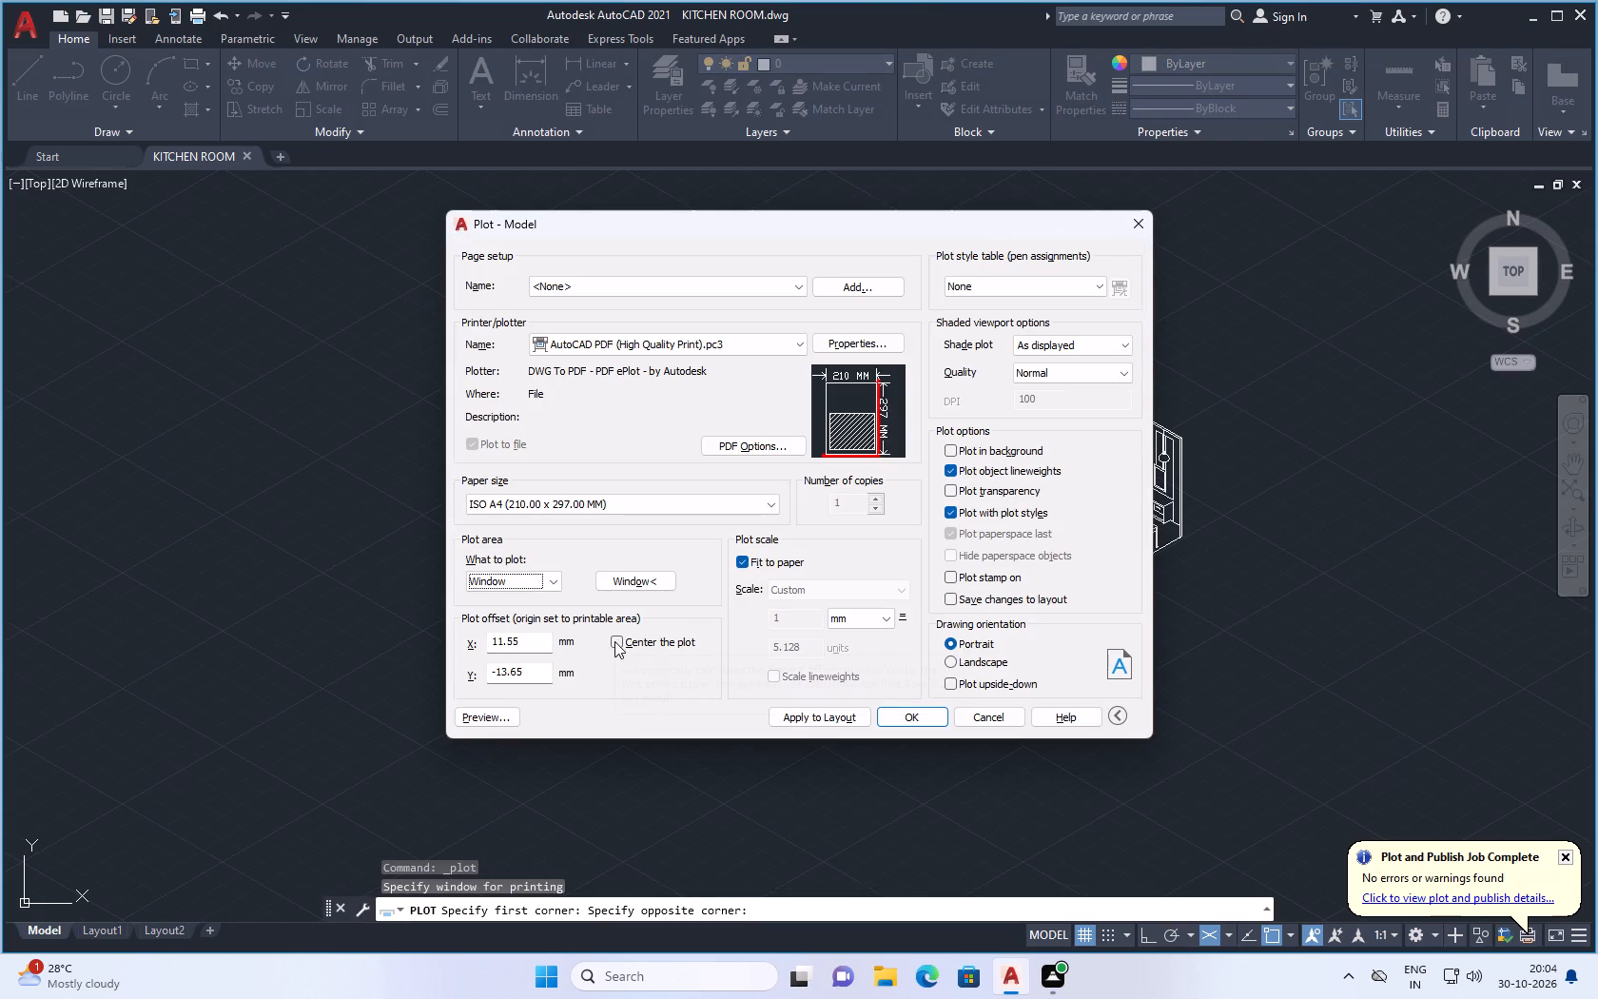
pyautogui.click(615, 641)
# Preview the kitchen plot and output it to Documents as KITCHEN ROOM-Model.pdf, dismissing the choice of app to open it.
pyautogui.click(490, 715)
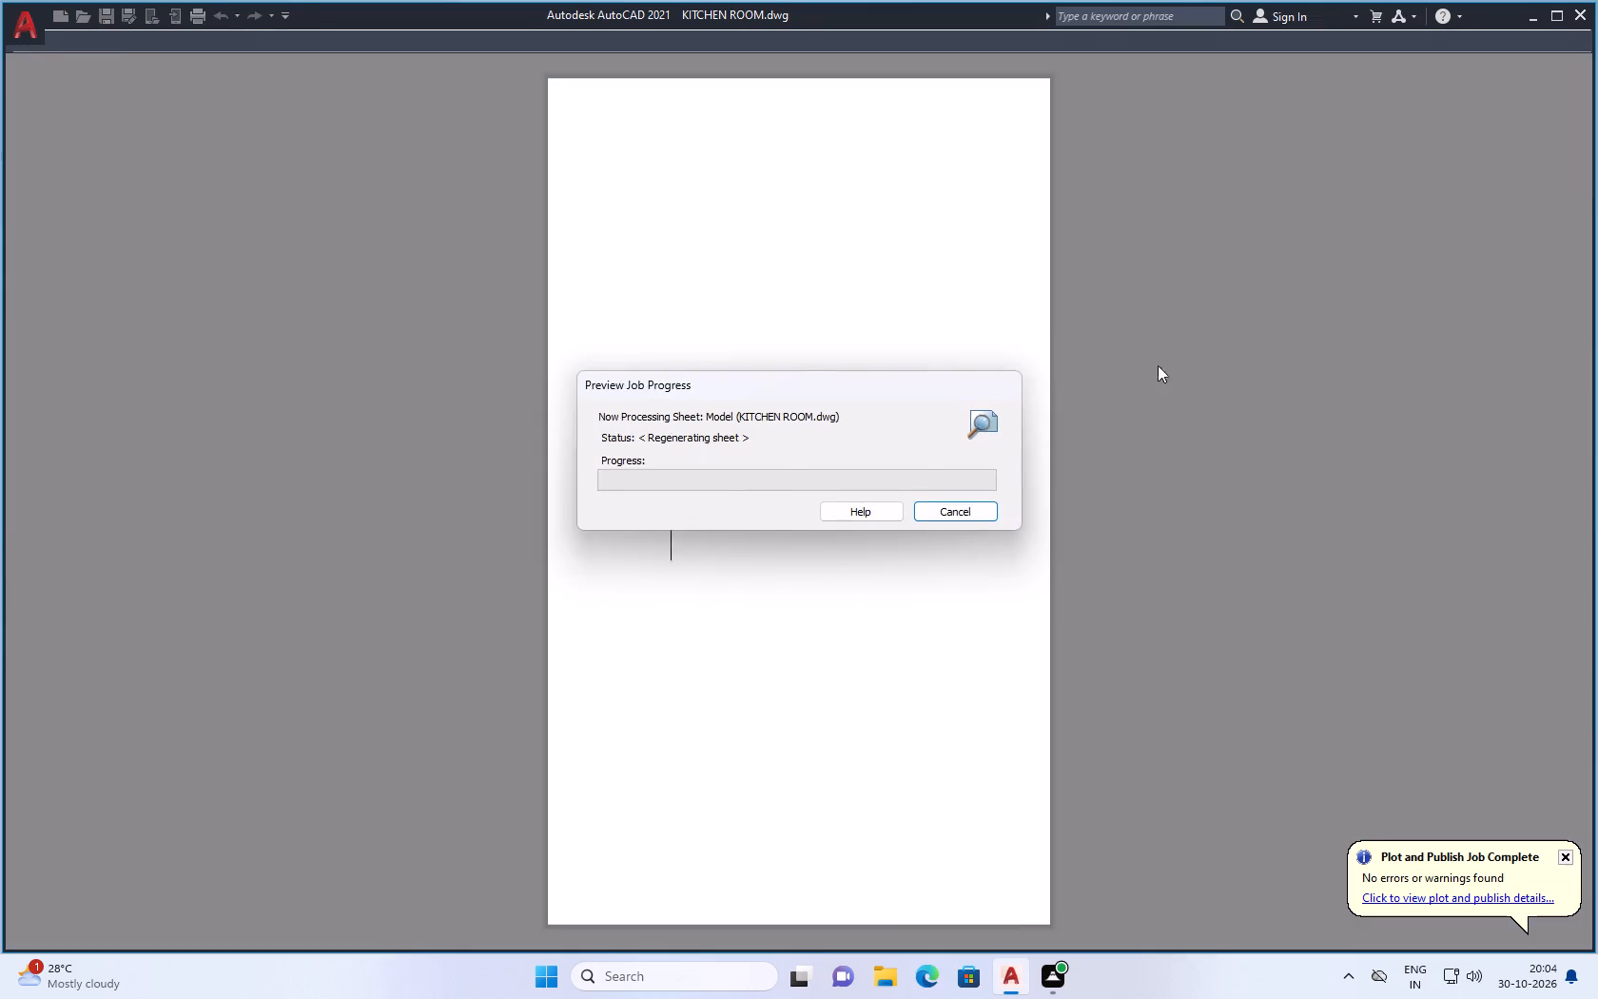
pyautogui.scroll(2, 841, 438)
pyautogui.scroll(2, 776, 529)
pyautogui.scroll(-2, 850, 503)
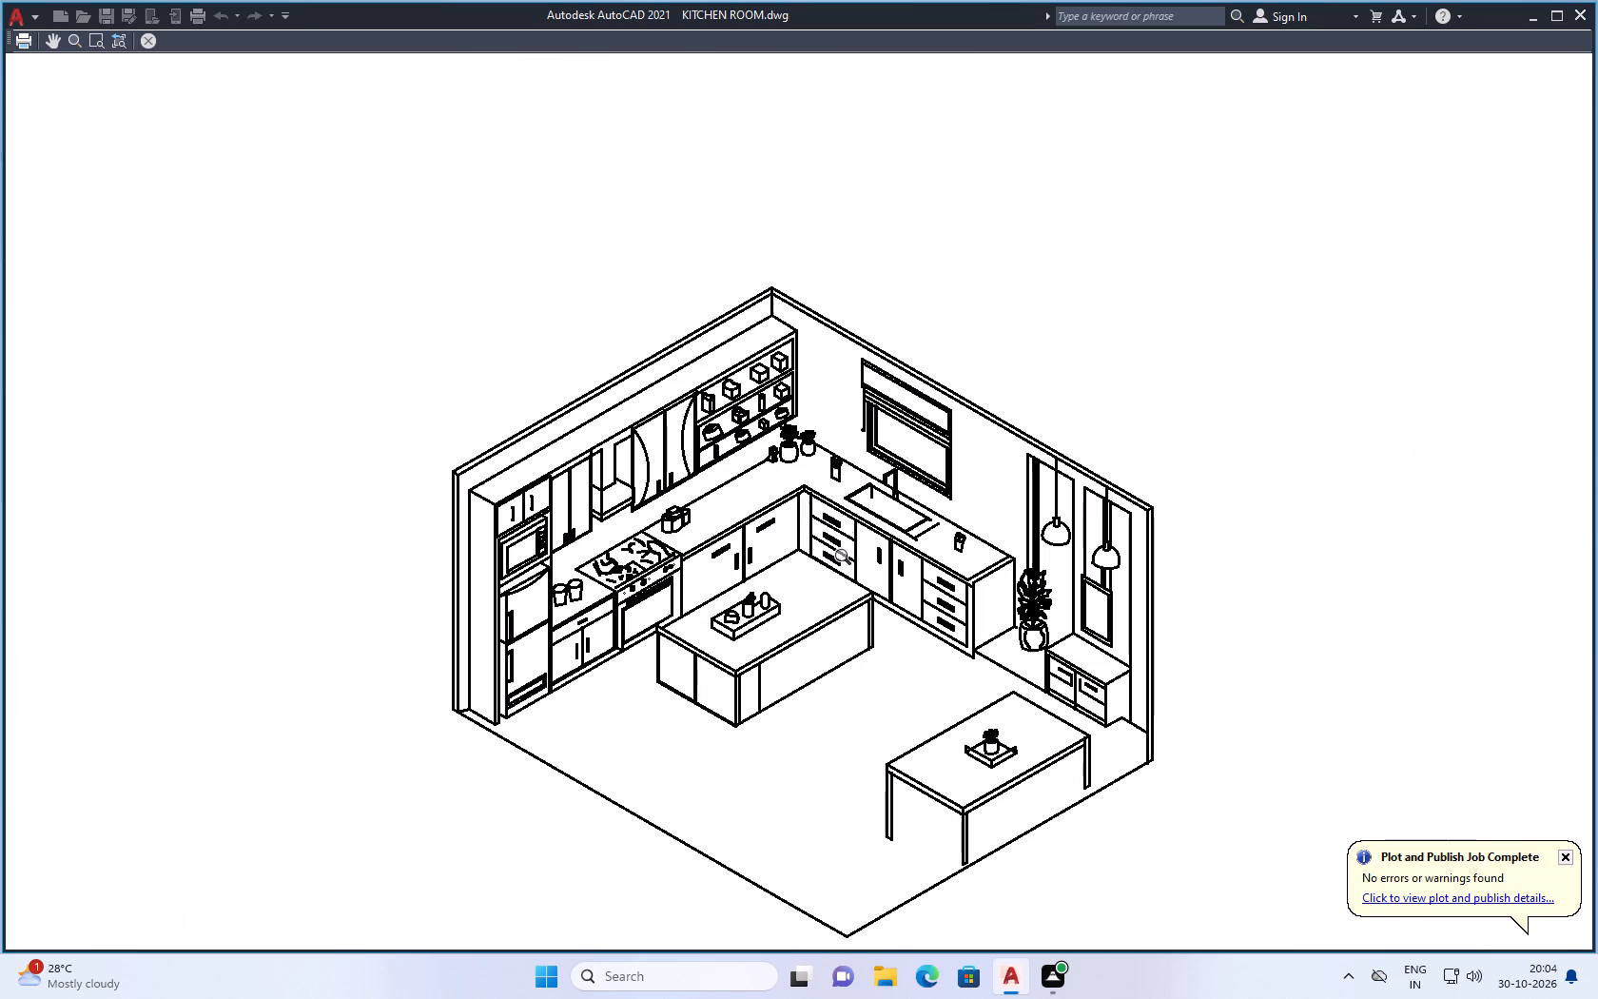
pyautogui.scroll(1, 957, 764)
pyautogui.scroll(-1, 980, 726)
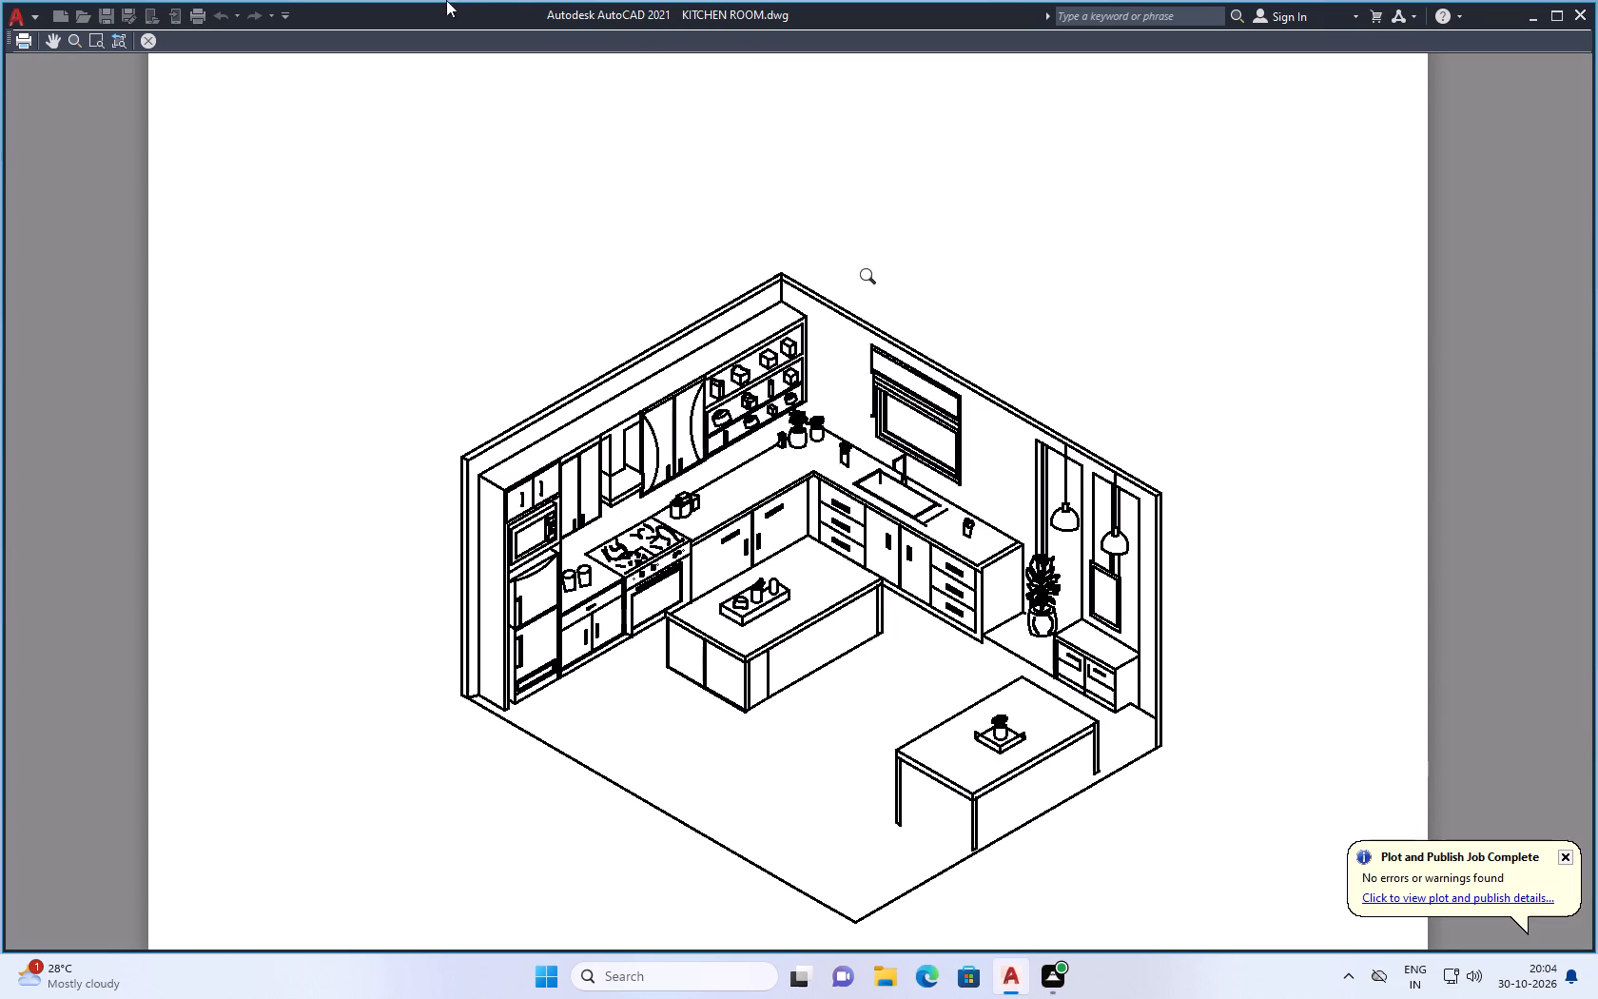
pyautogui.click(27, 38)
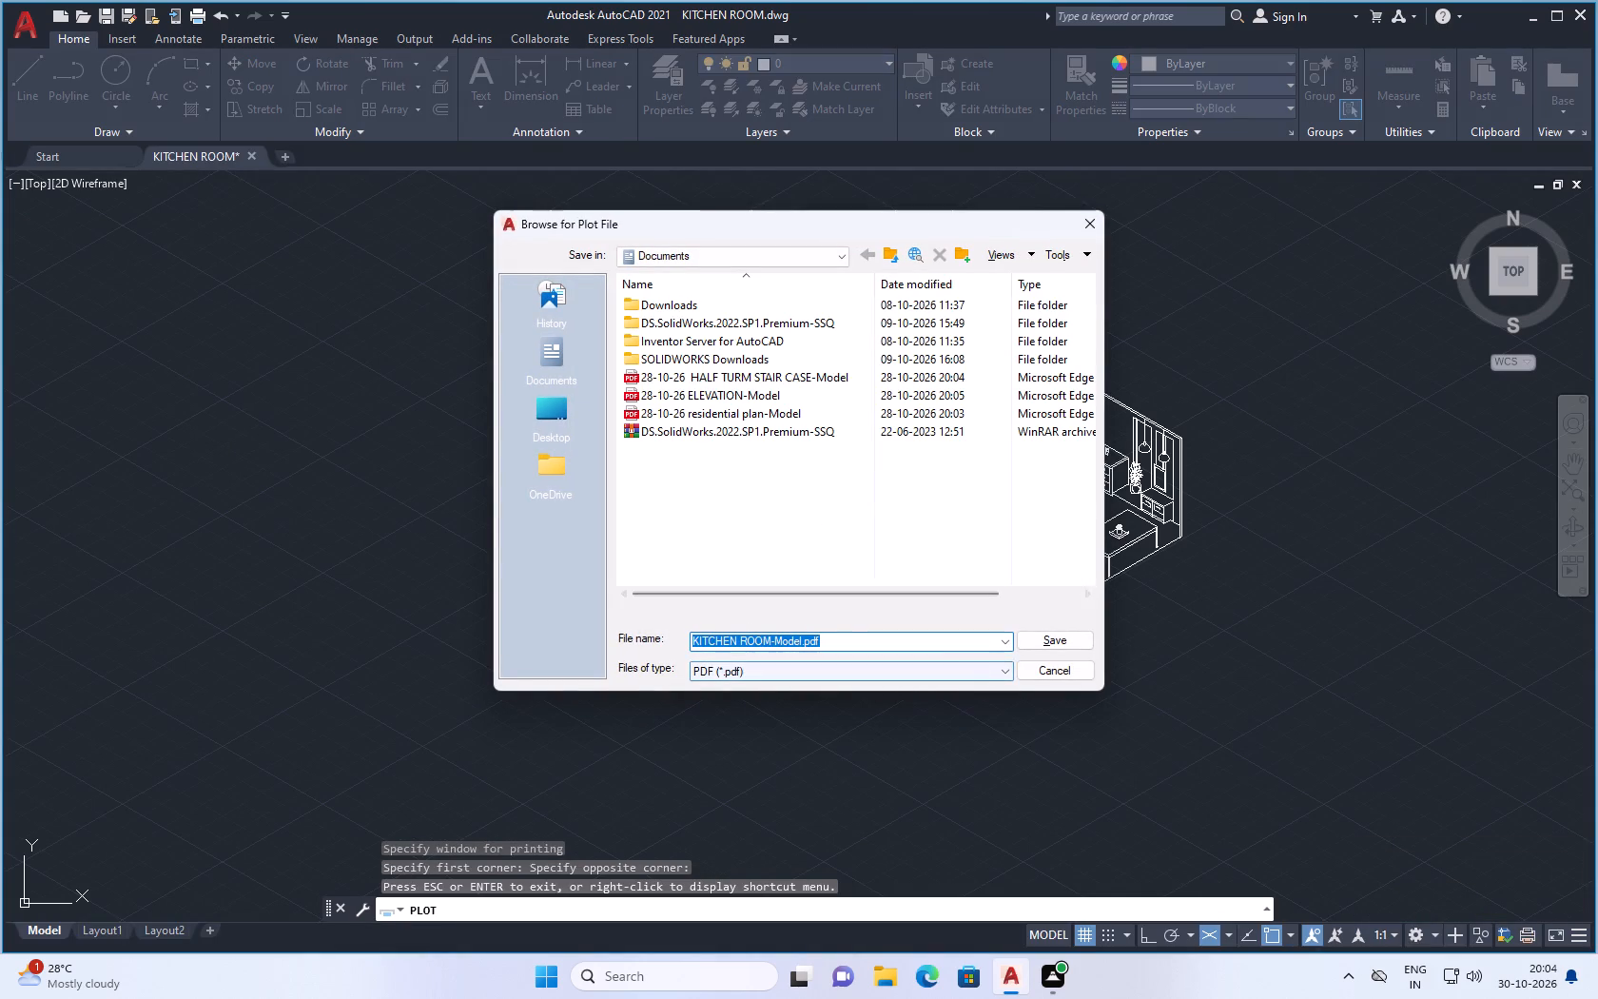
pyautogui.click(1054, 637)
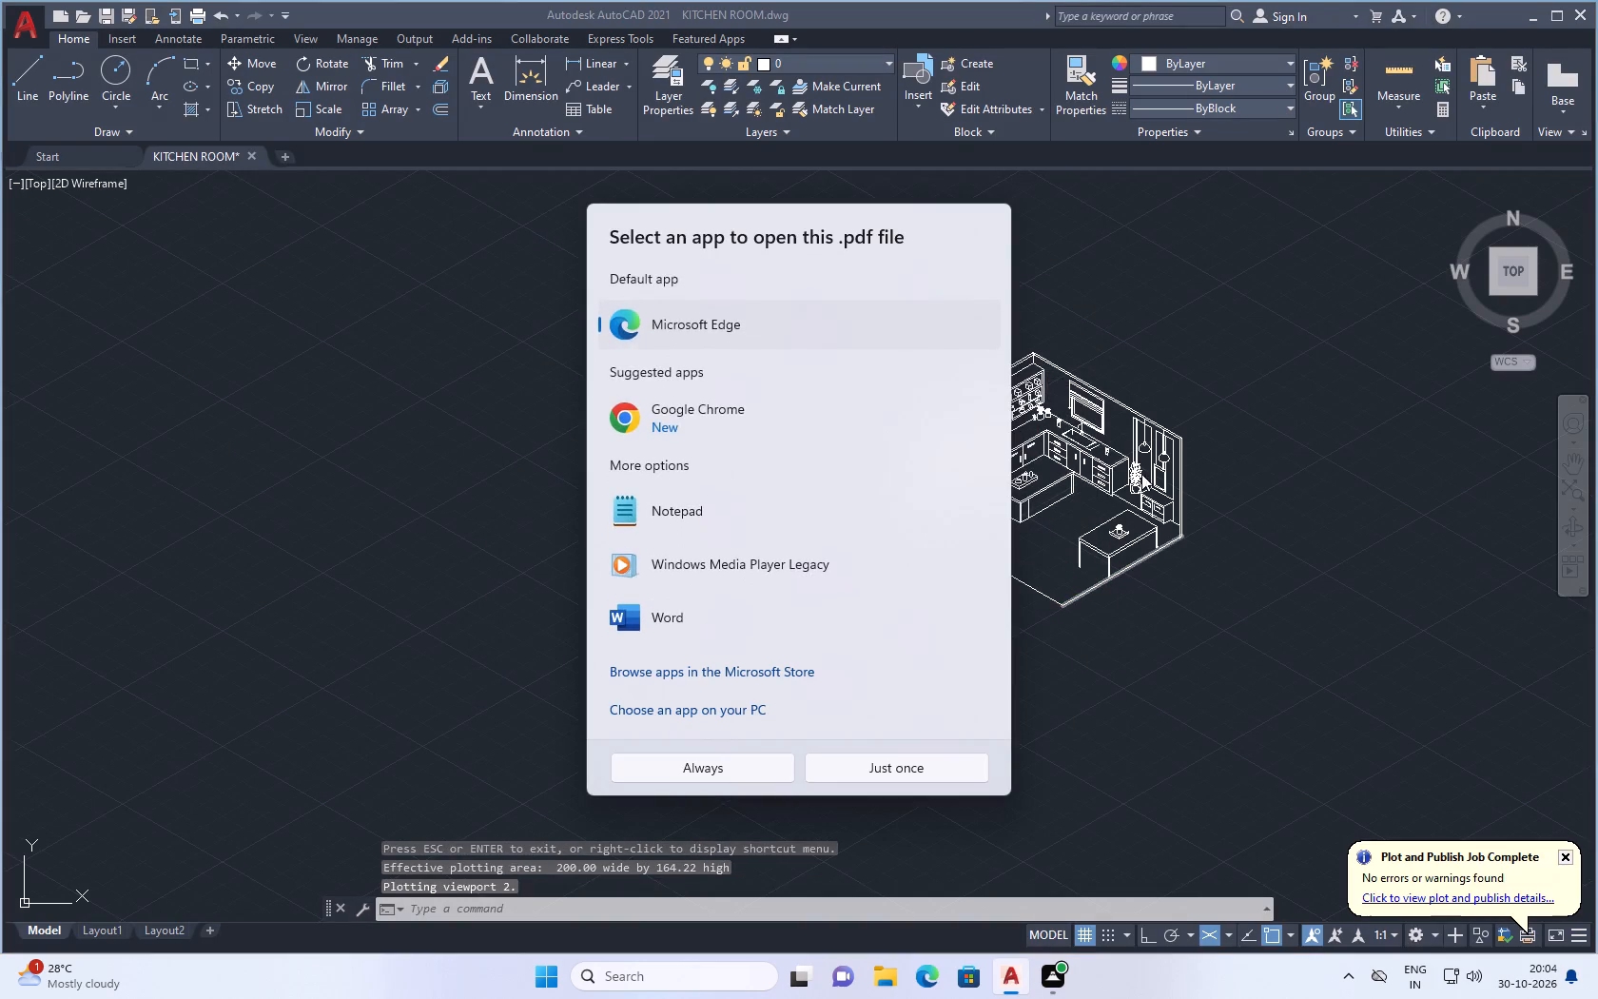
pyautogui.click(1318, 421)
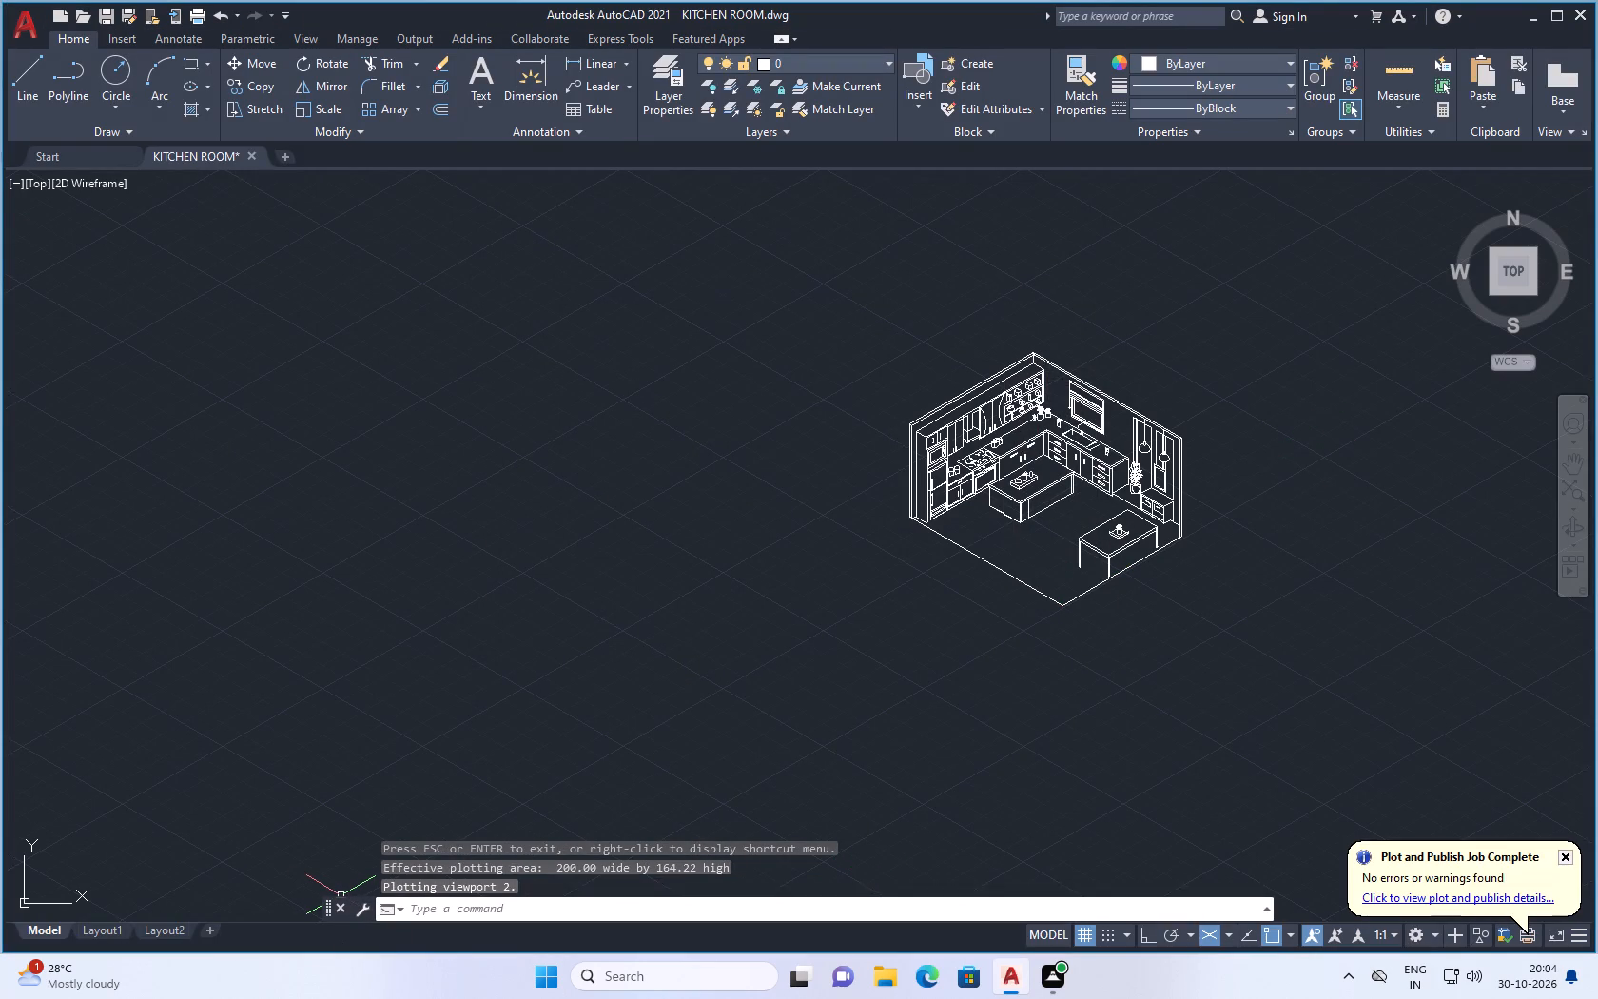
# Query the drawing's log file name with the LOGFILENAME variable.
pyautogui.click(479, 911)
pyautogui.write('lo')
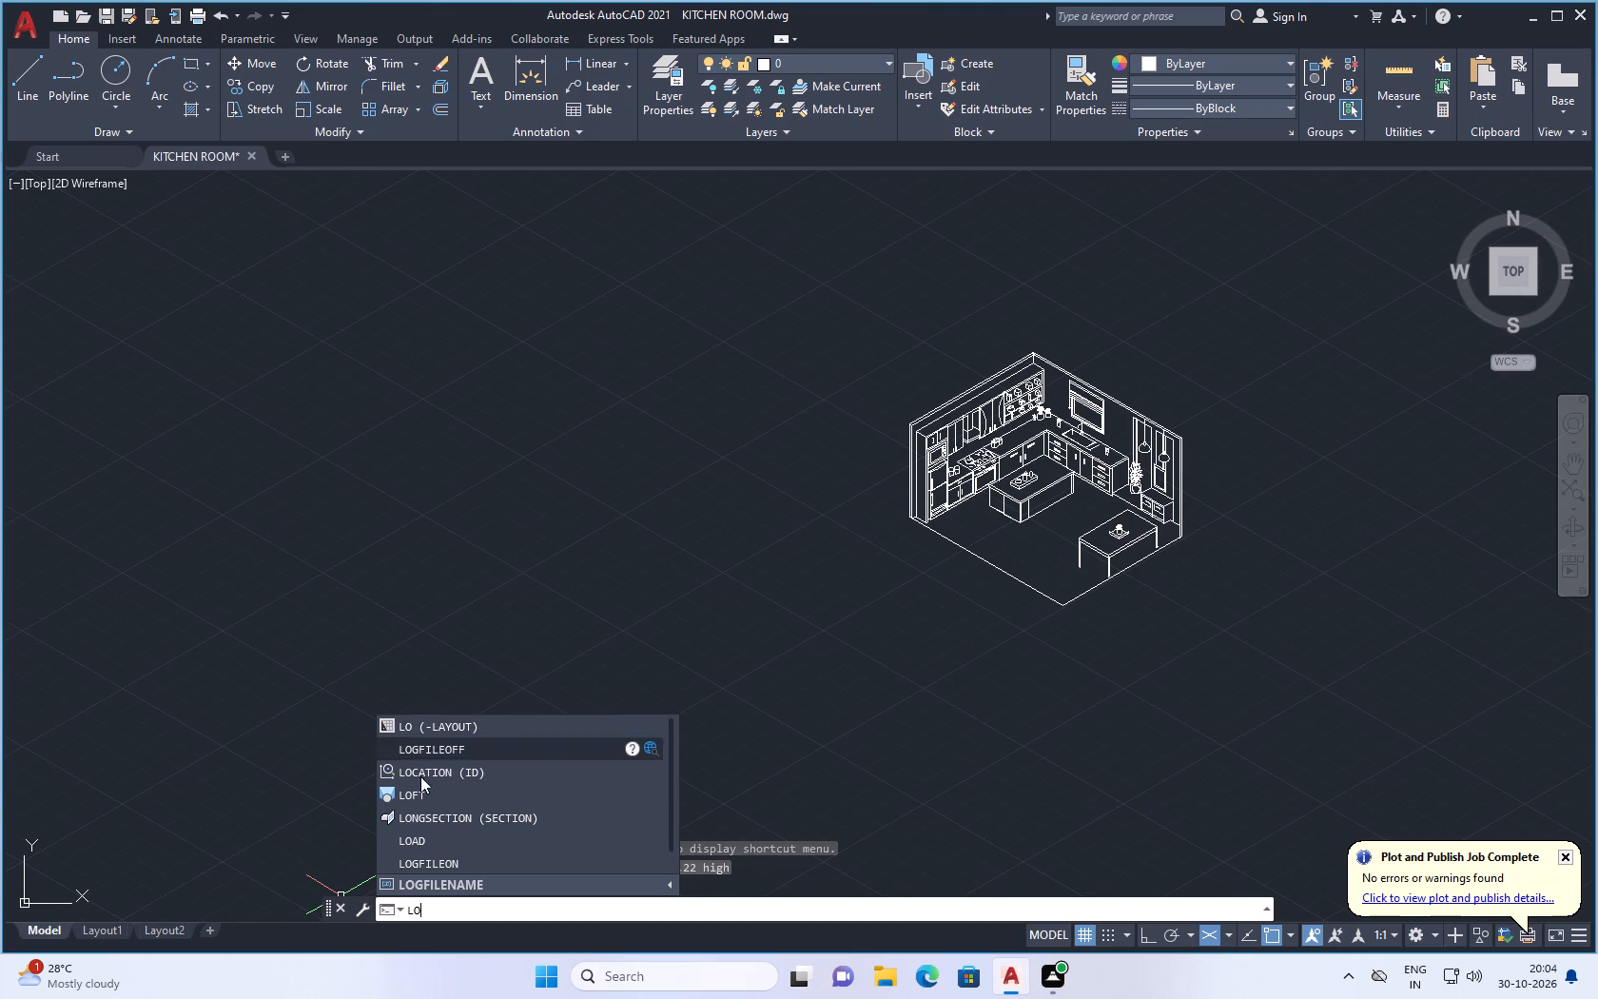
pyautogui.click(554, 884)
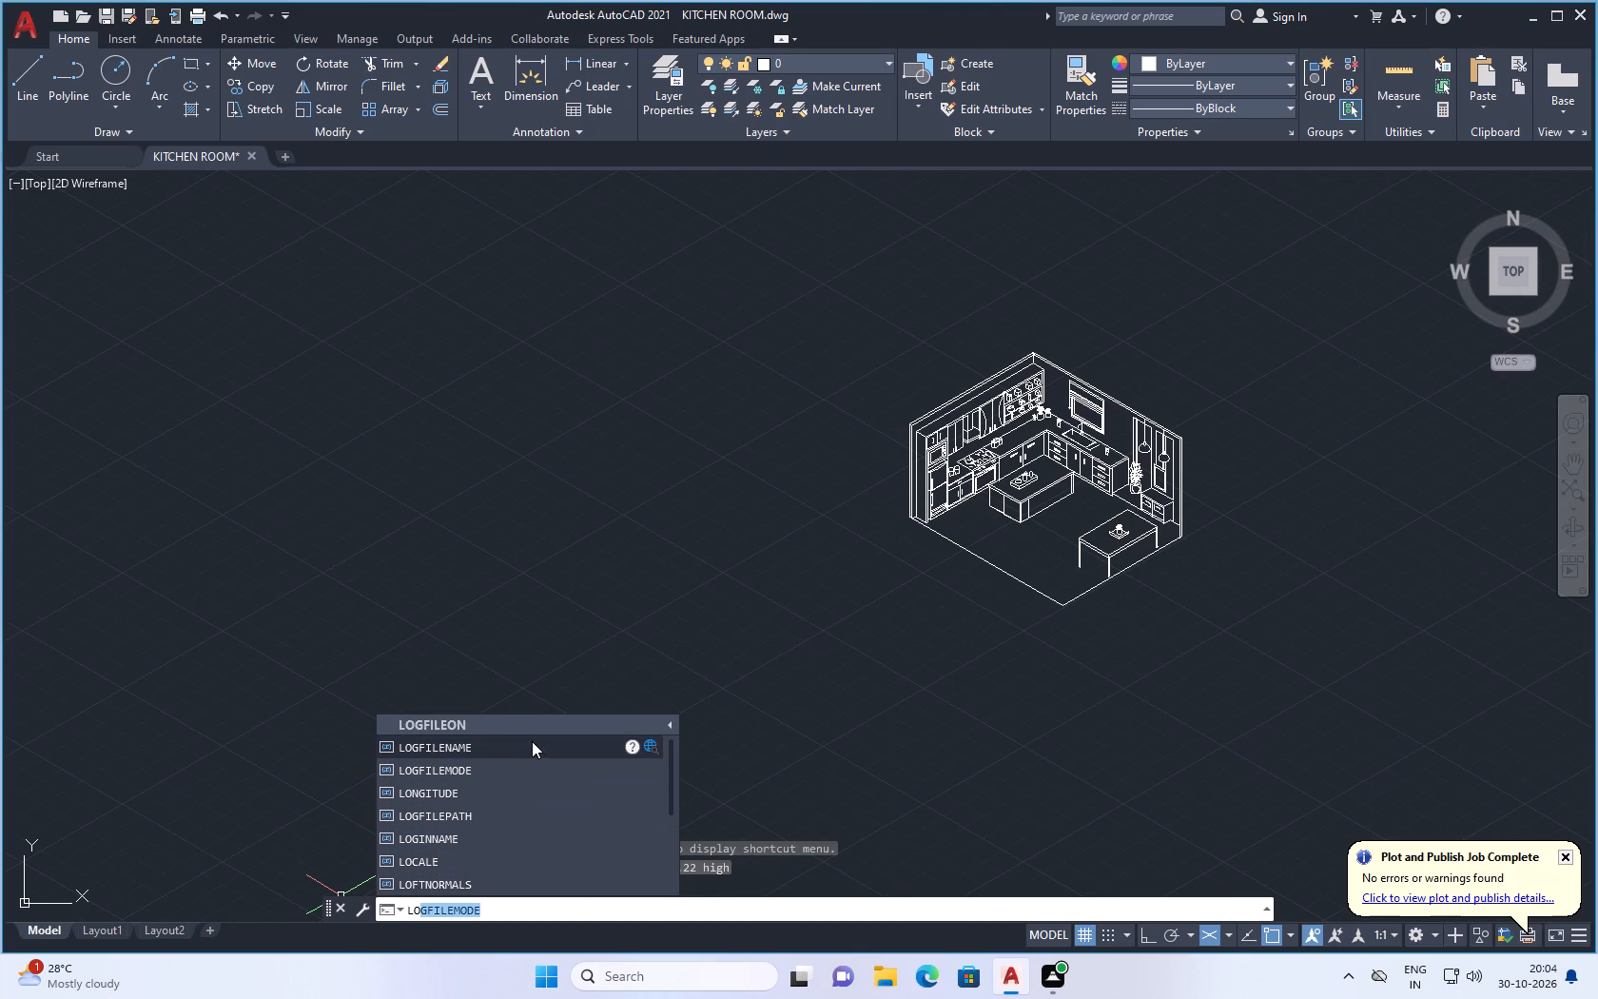
pyautogui.click(533, 742)
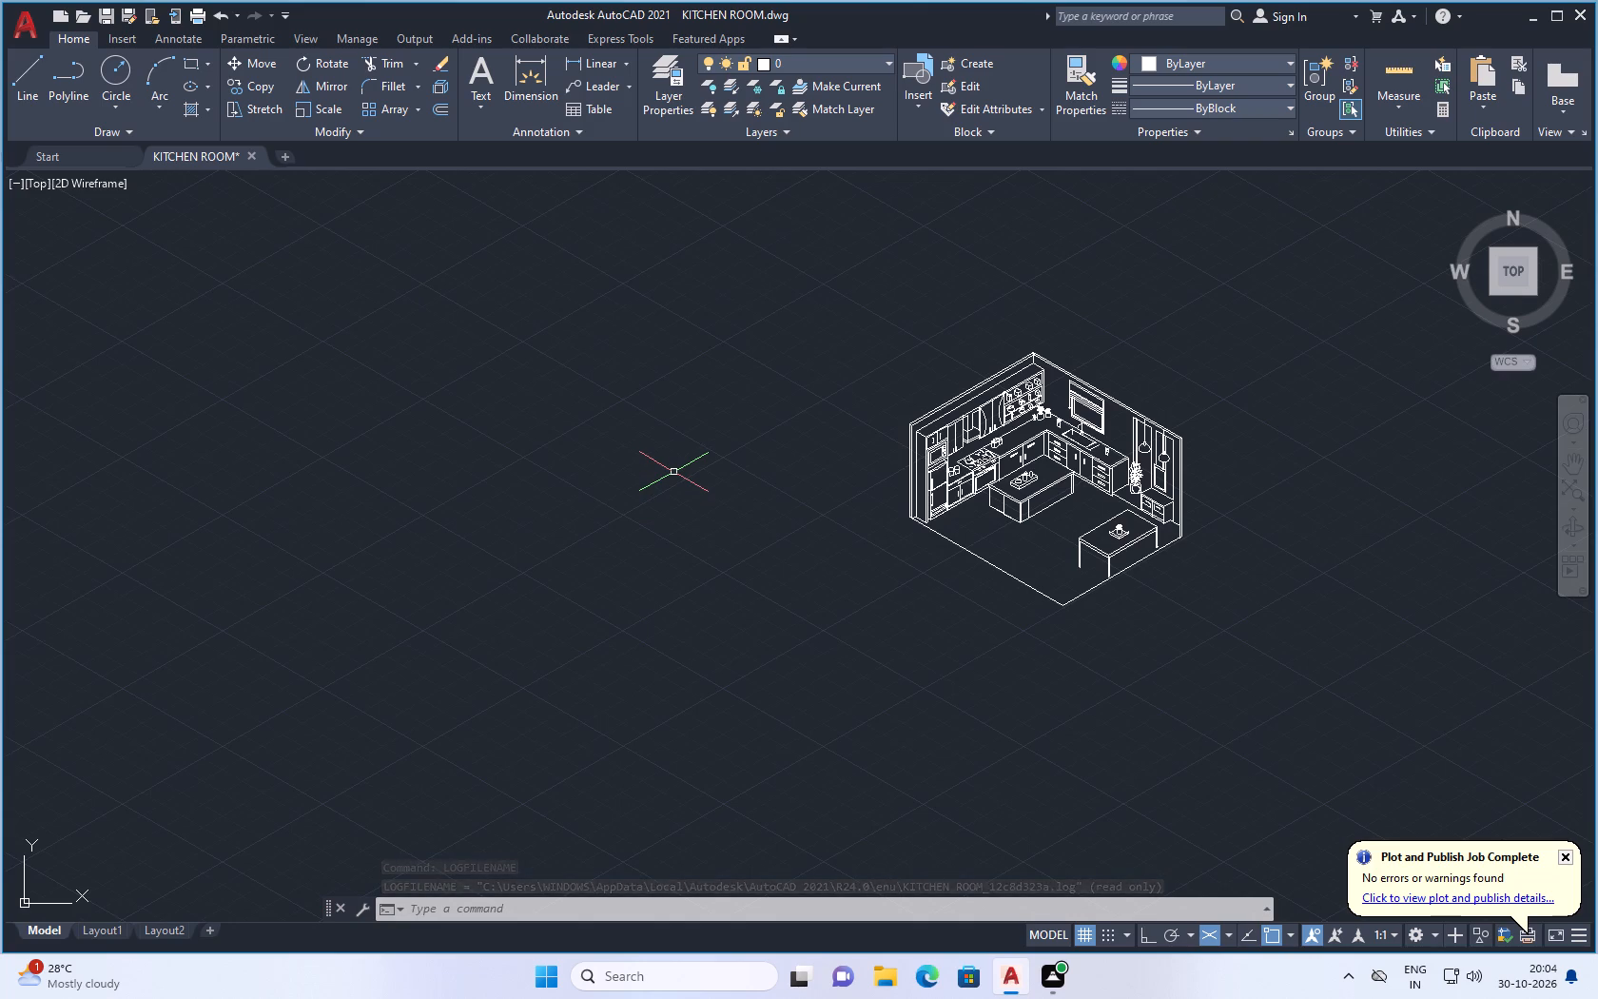
pyautogui.press('space')
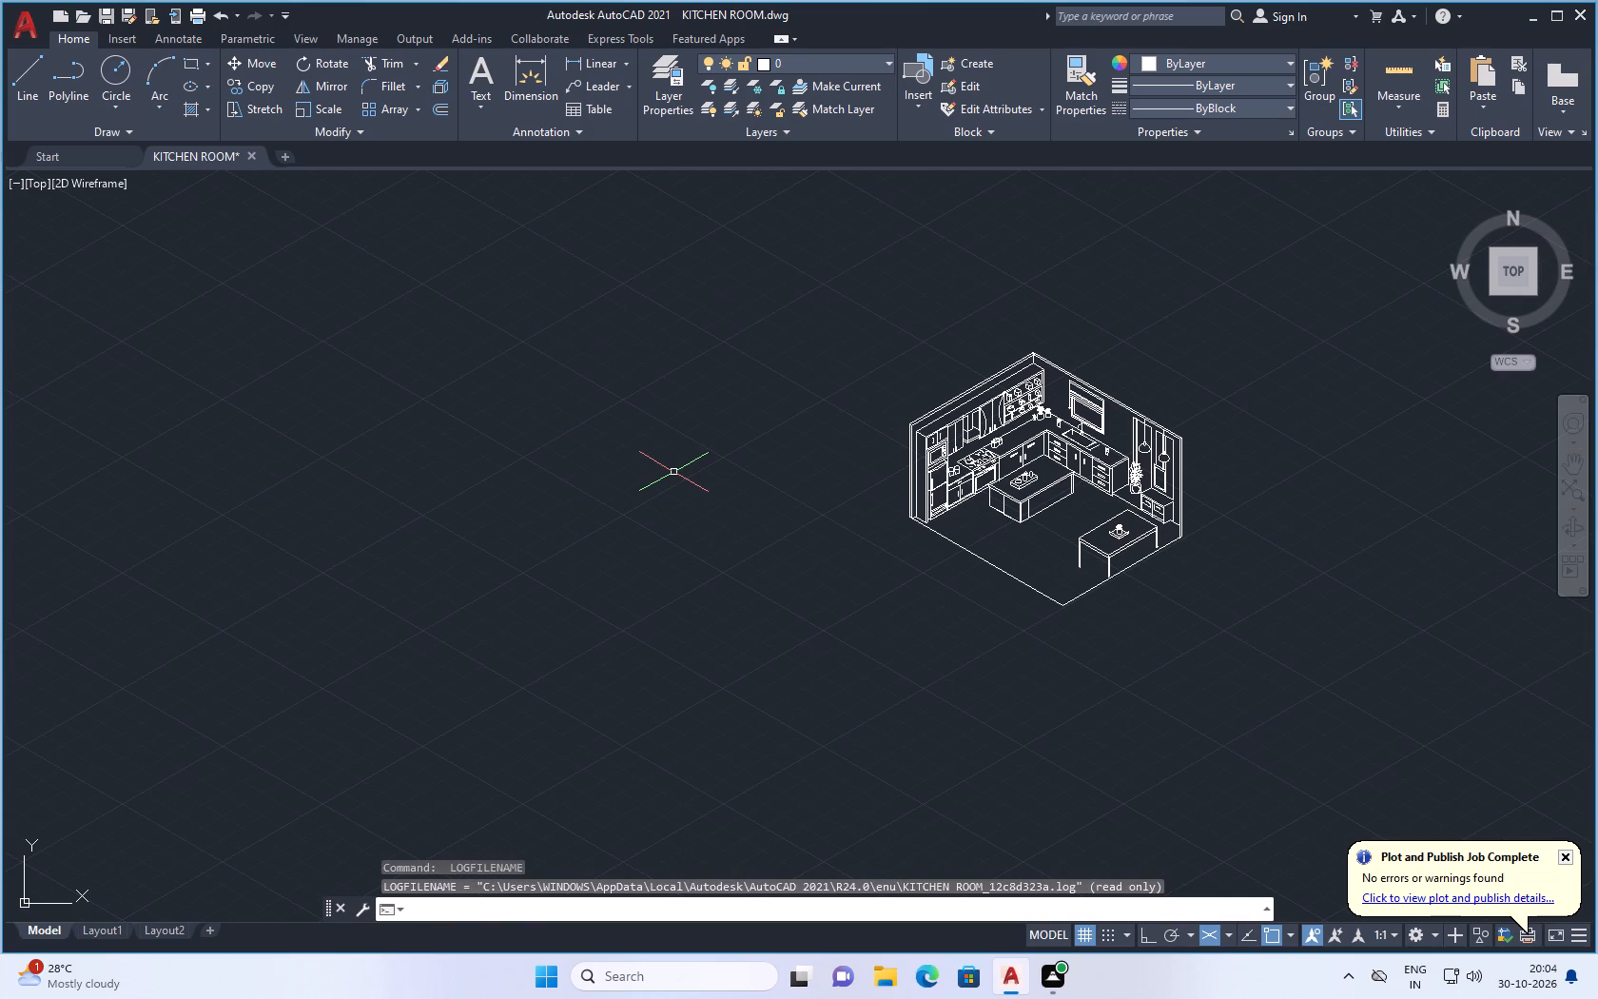